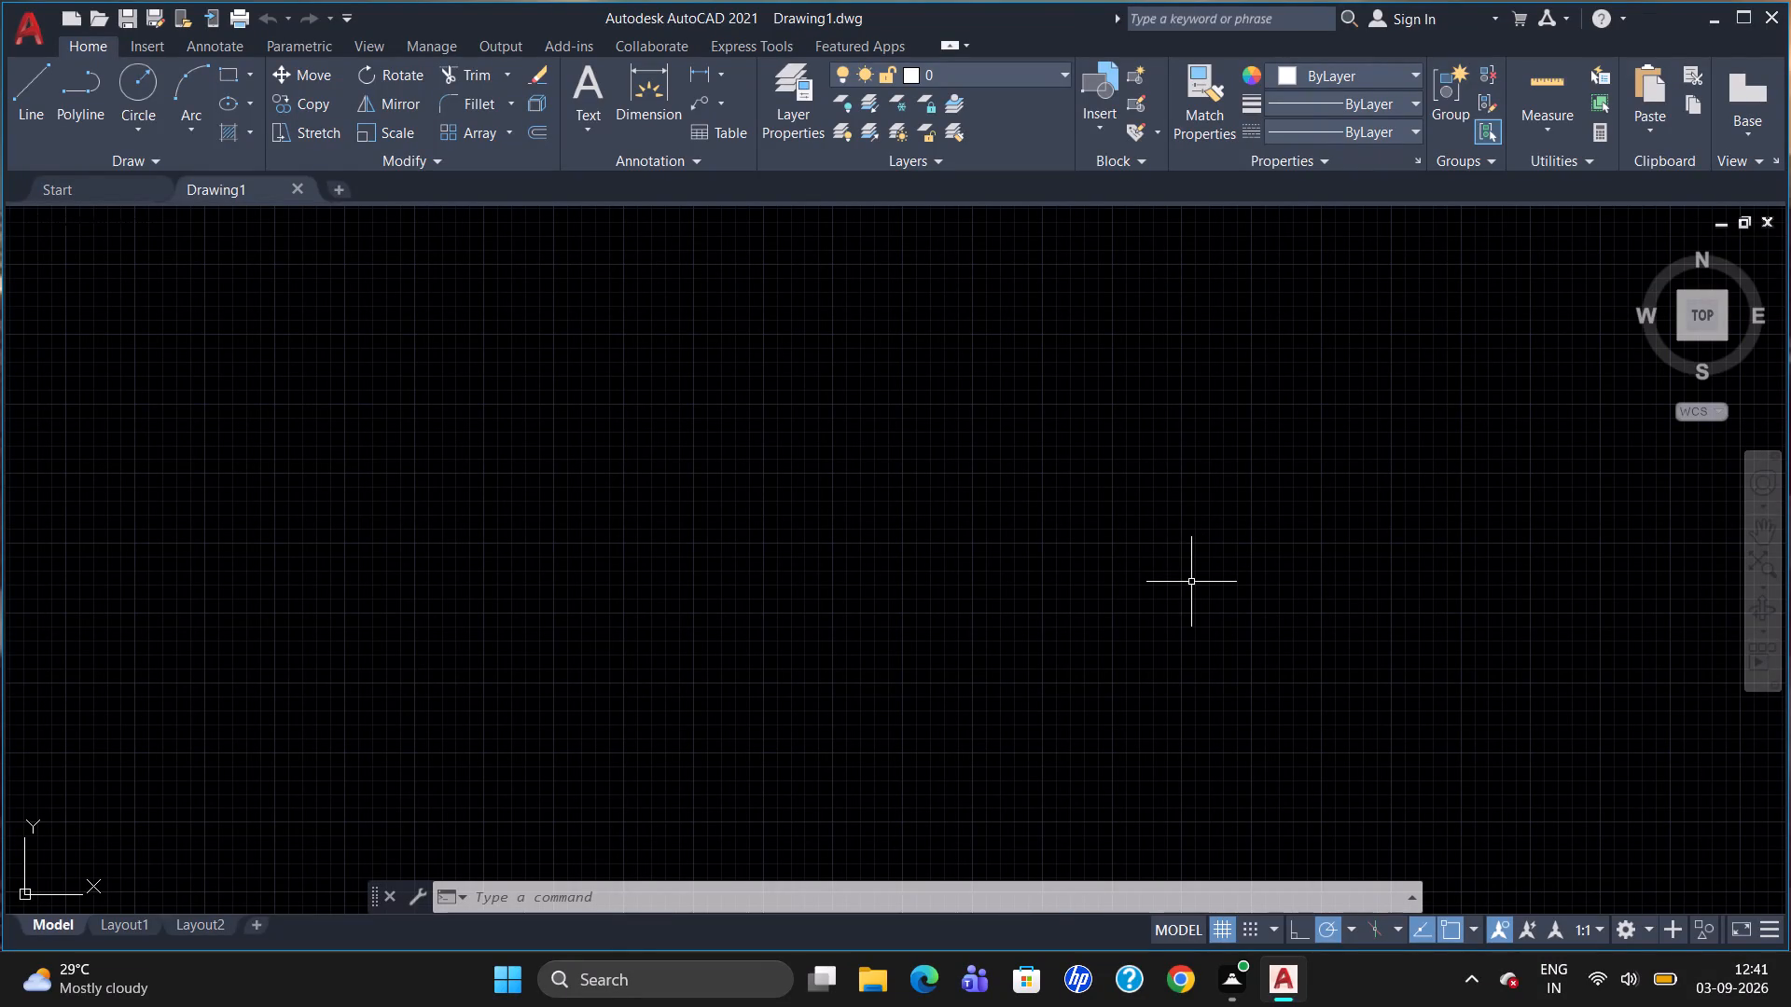
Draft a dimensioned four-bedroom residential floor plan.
Open the Options dialog to review the file save and file safety settings, and close it with OK.
left_click(662, 893)
type("OPT")
type("IONS")
key("Return")
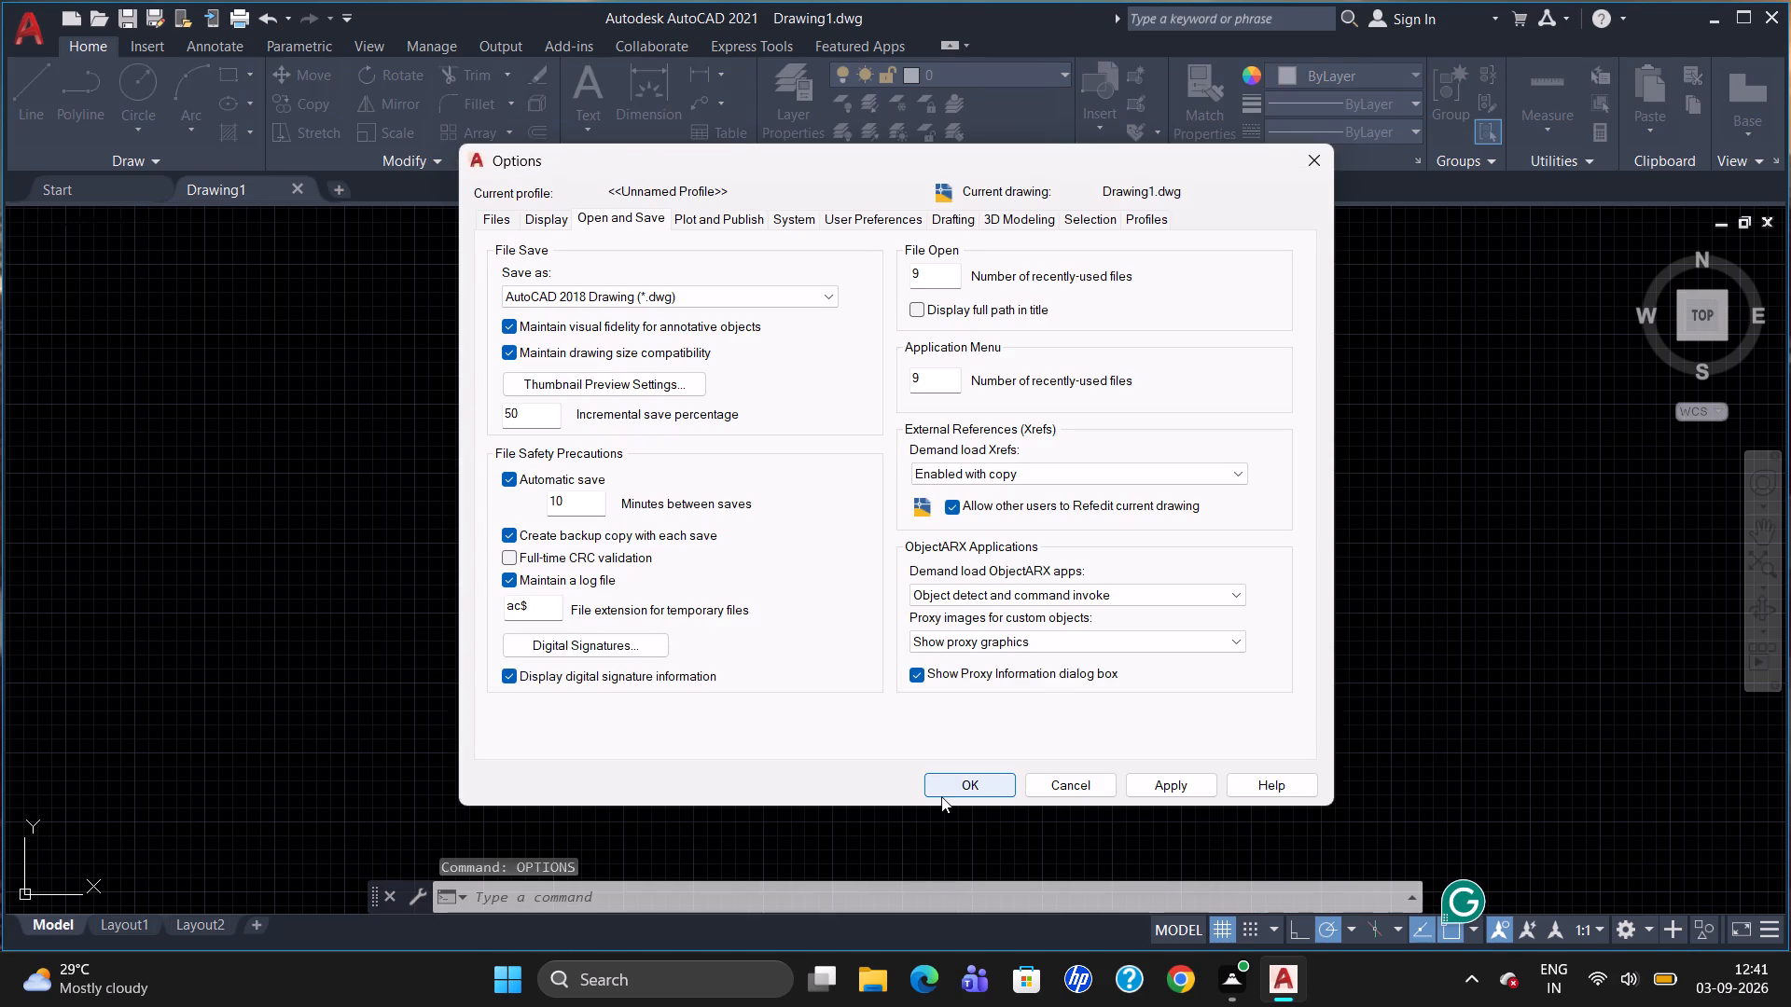
left_click(958, 785)
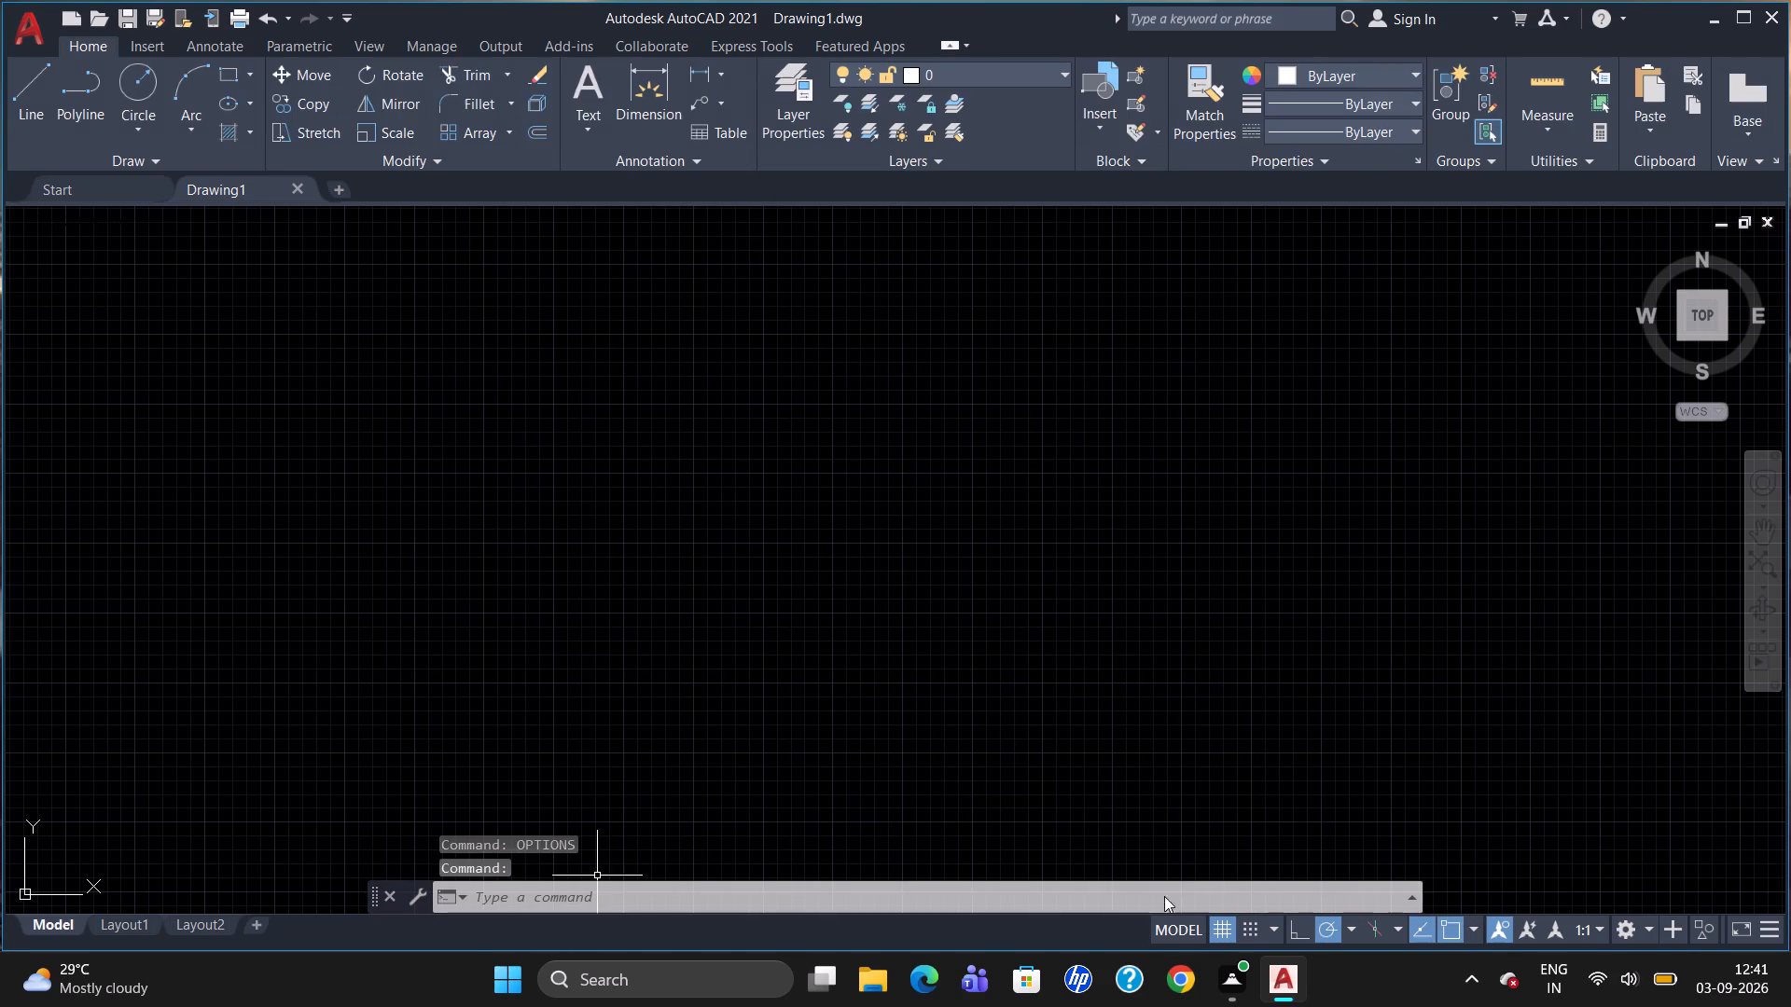
Turn off the background grid display in the model space of Drawing1.
left_click(1233, 936)
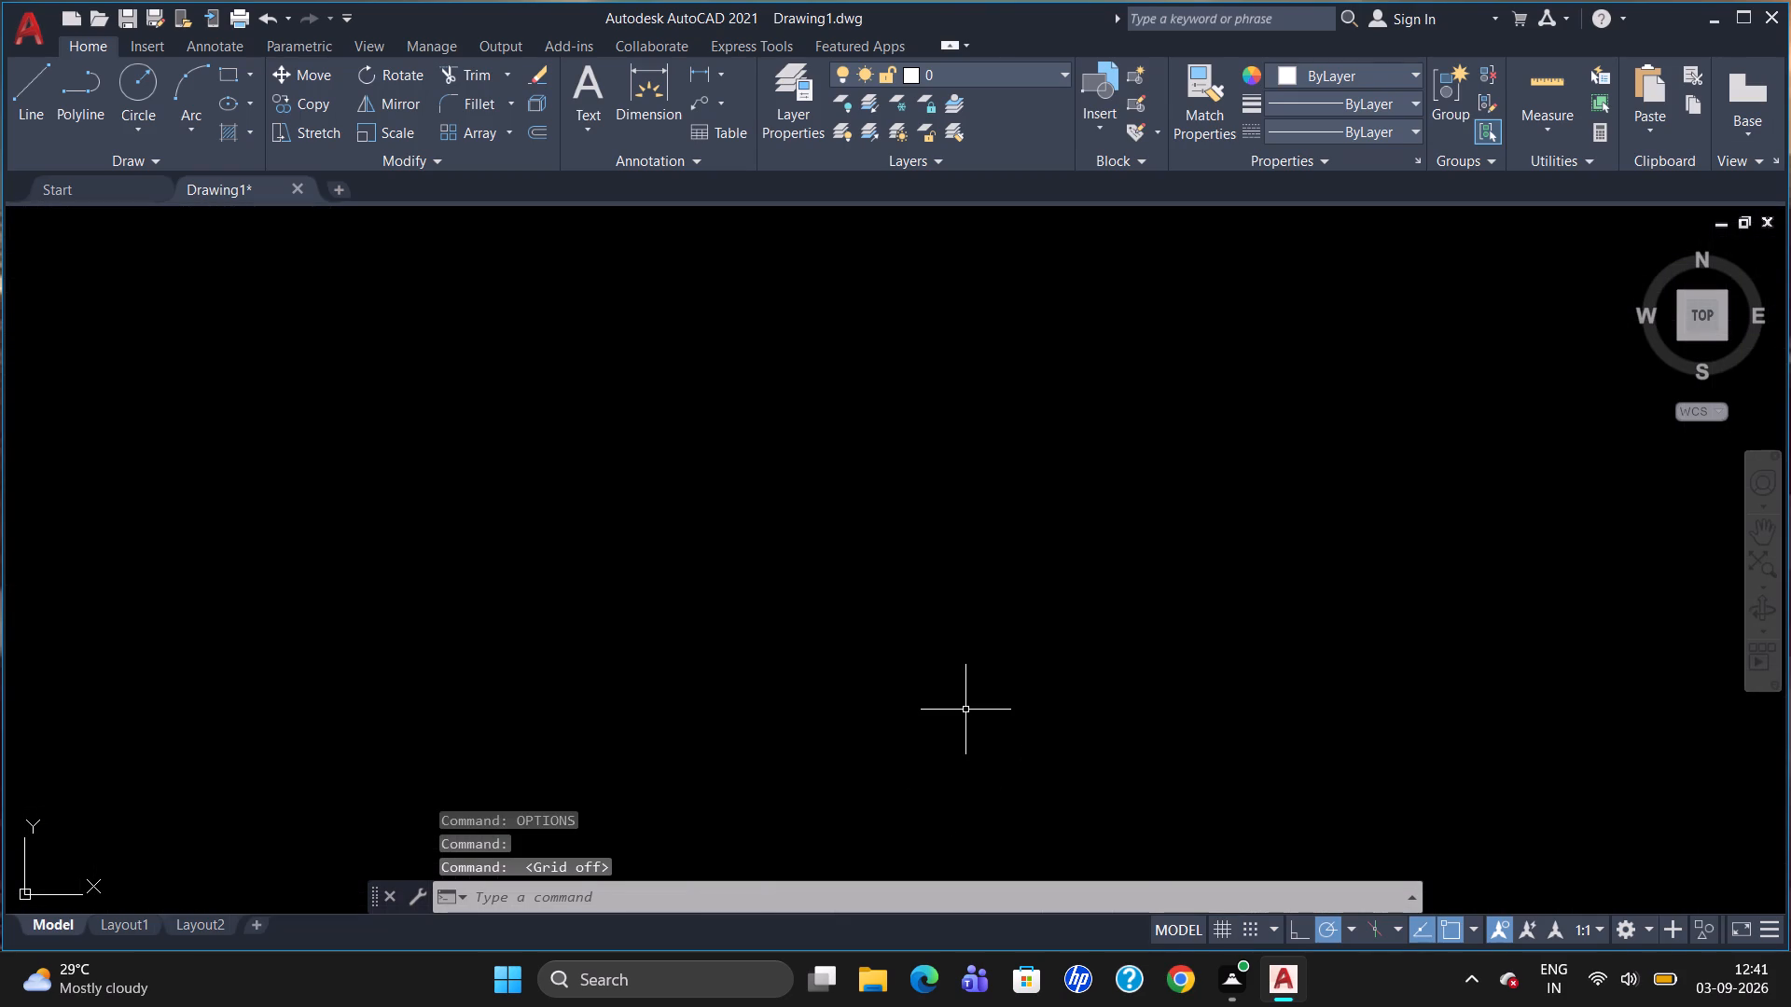
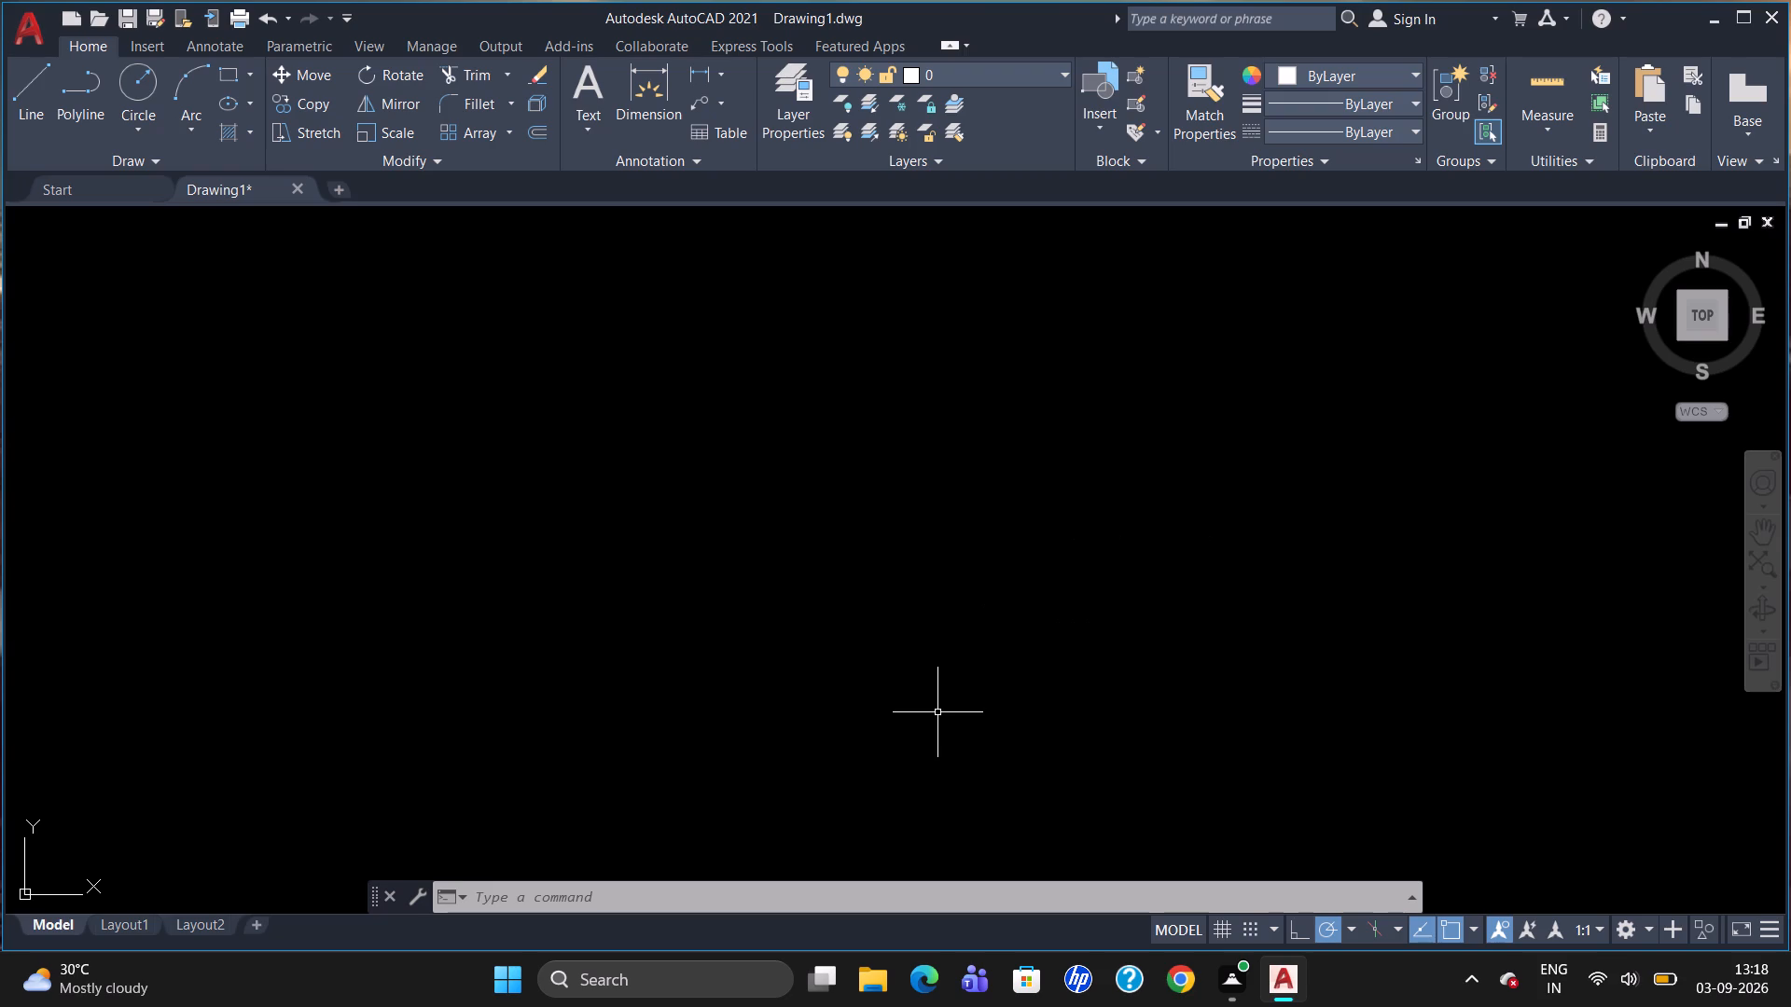
Configure the drawing units to Engineering length with 0'-0.00" precision and inches as the insertion scale.
type("UN")
key("Return")
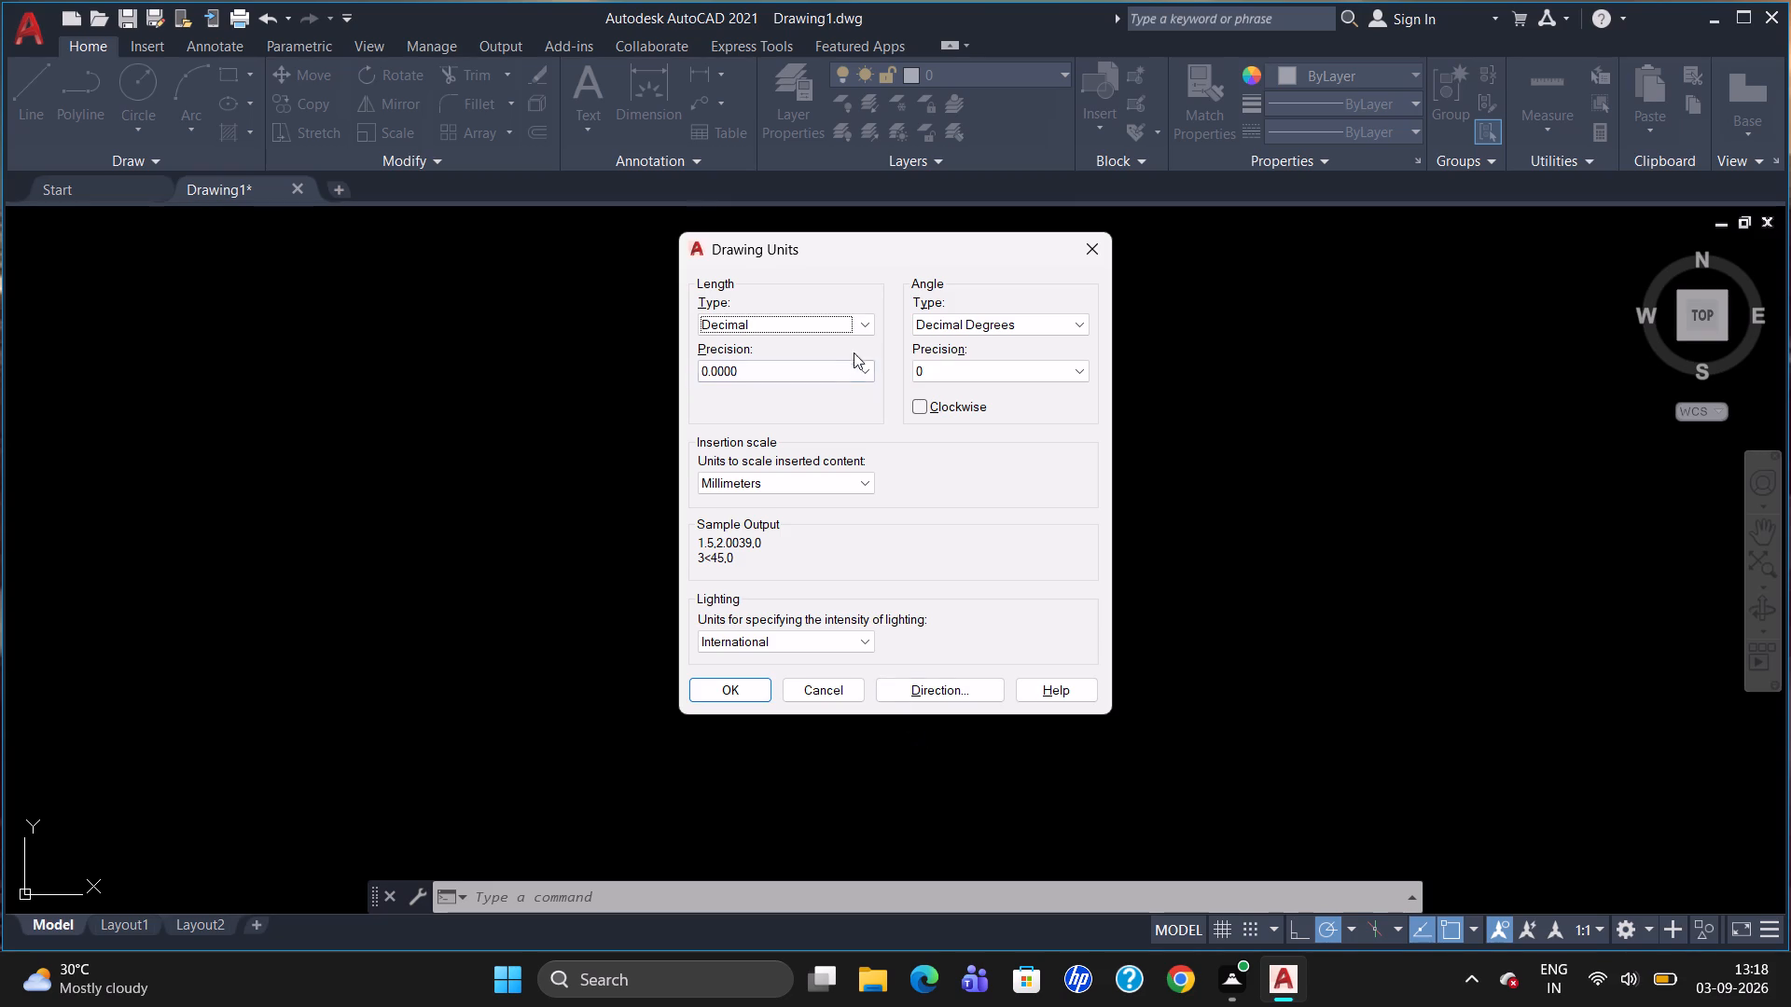
left_click(875, 326)
left_click(866, 301)
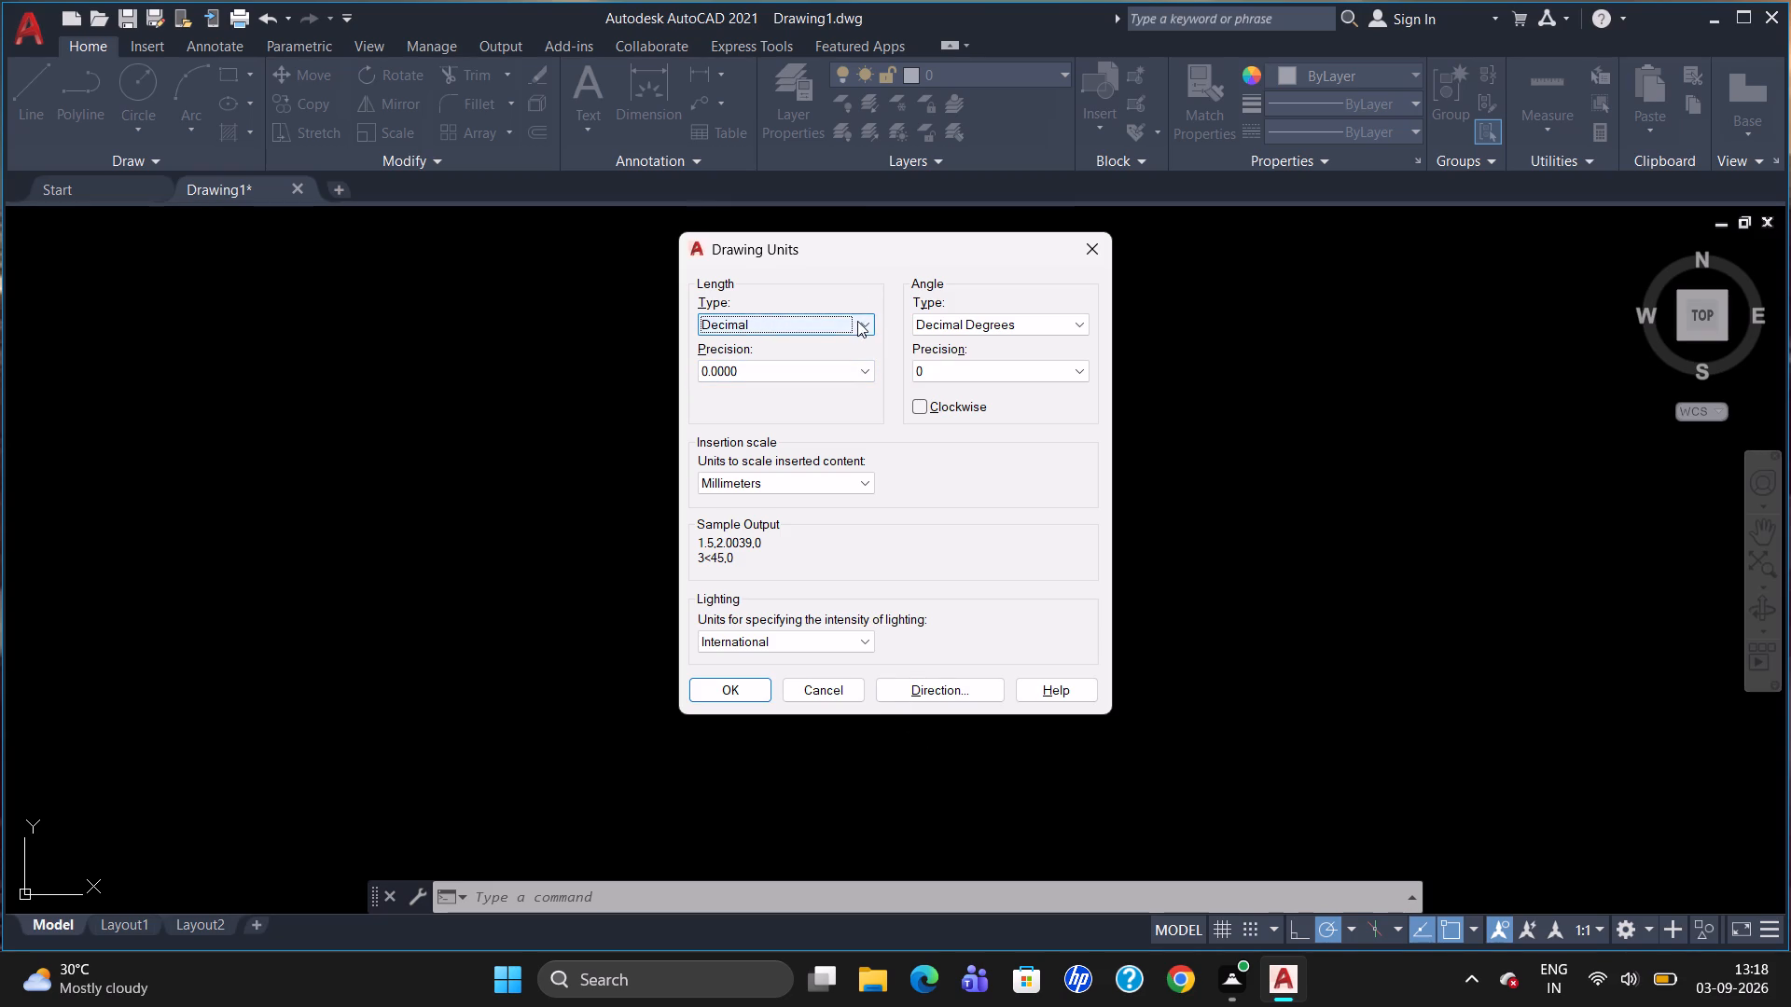
left_click(857, 321)
left_click(790, 373)
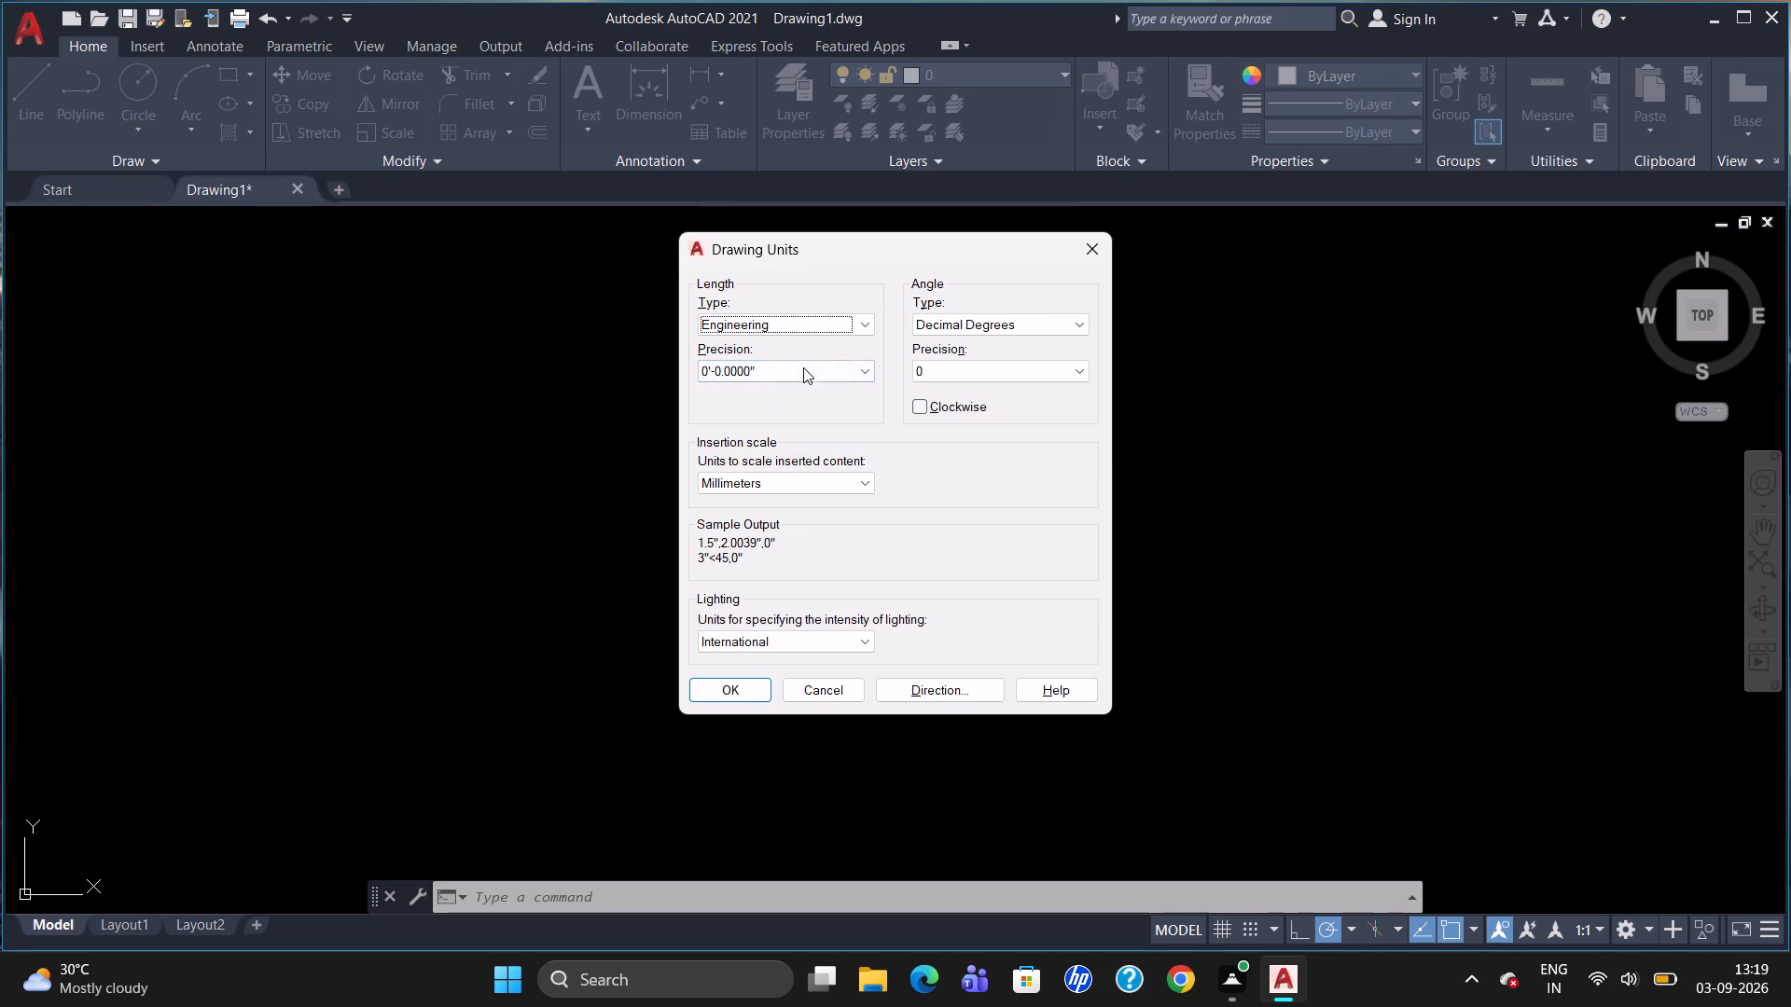
left_click(803, 366)
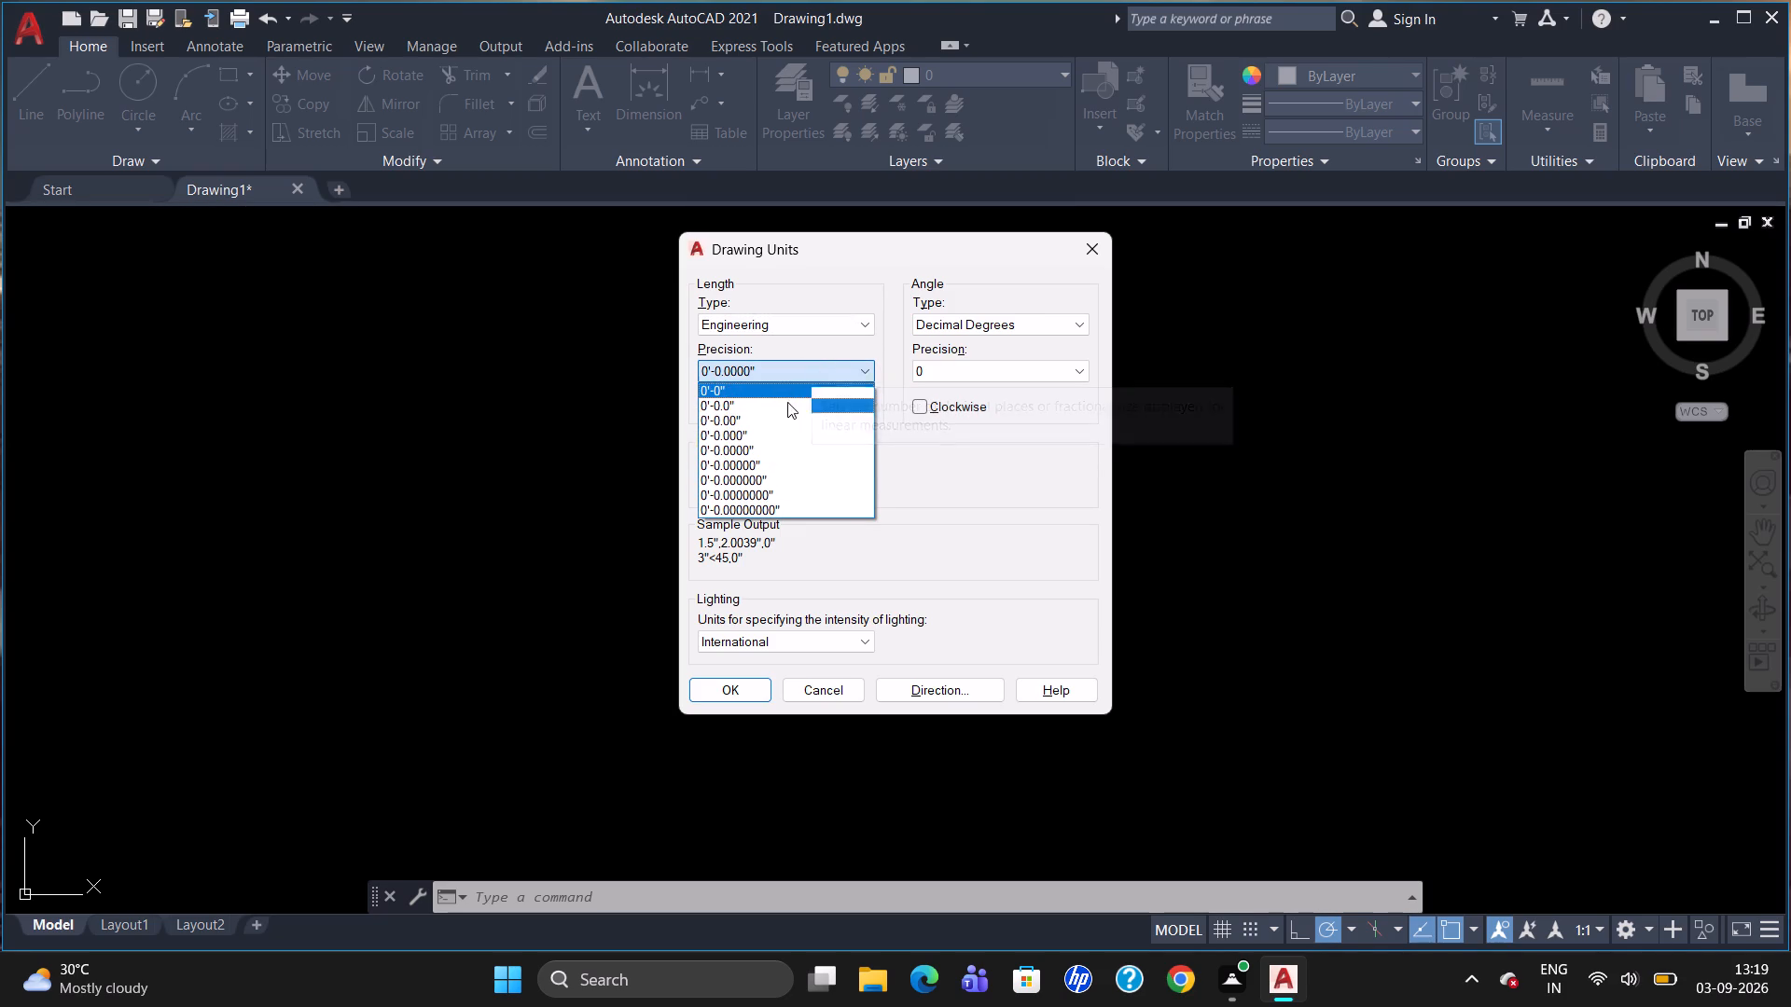
left_click(784, 420)
left_click(773, 483)
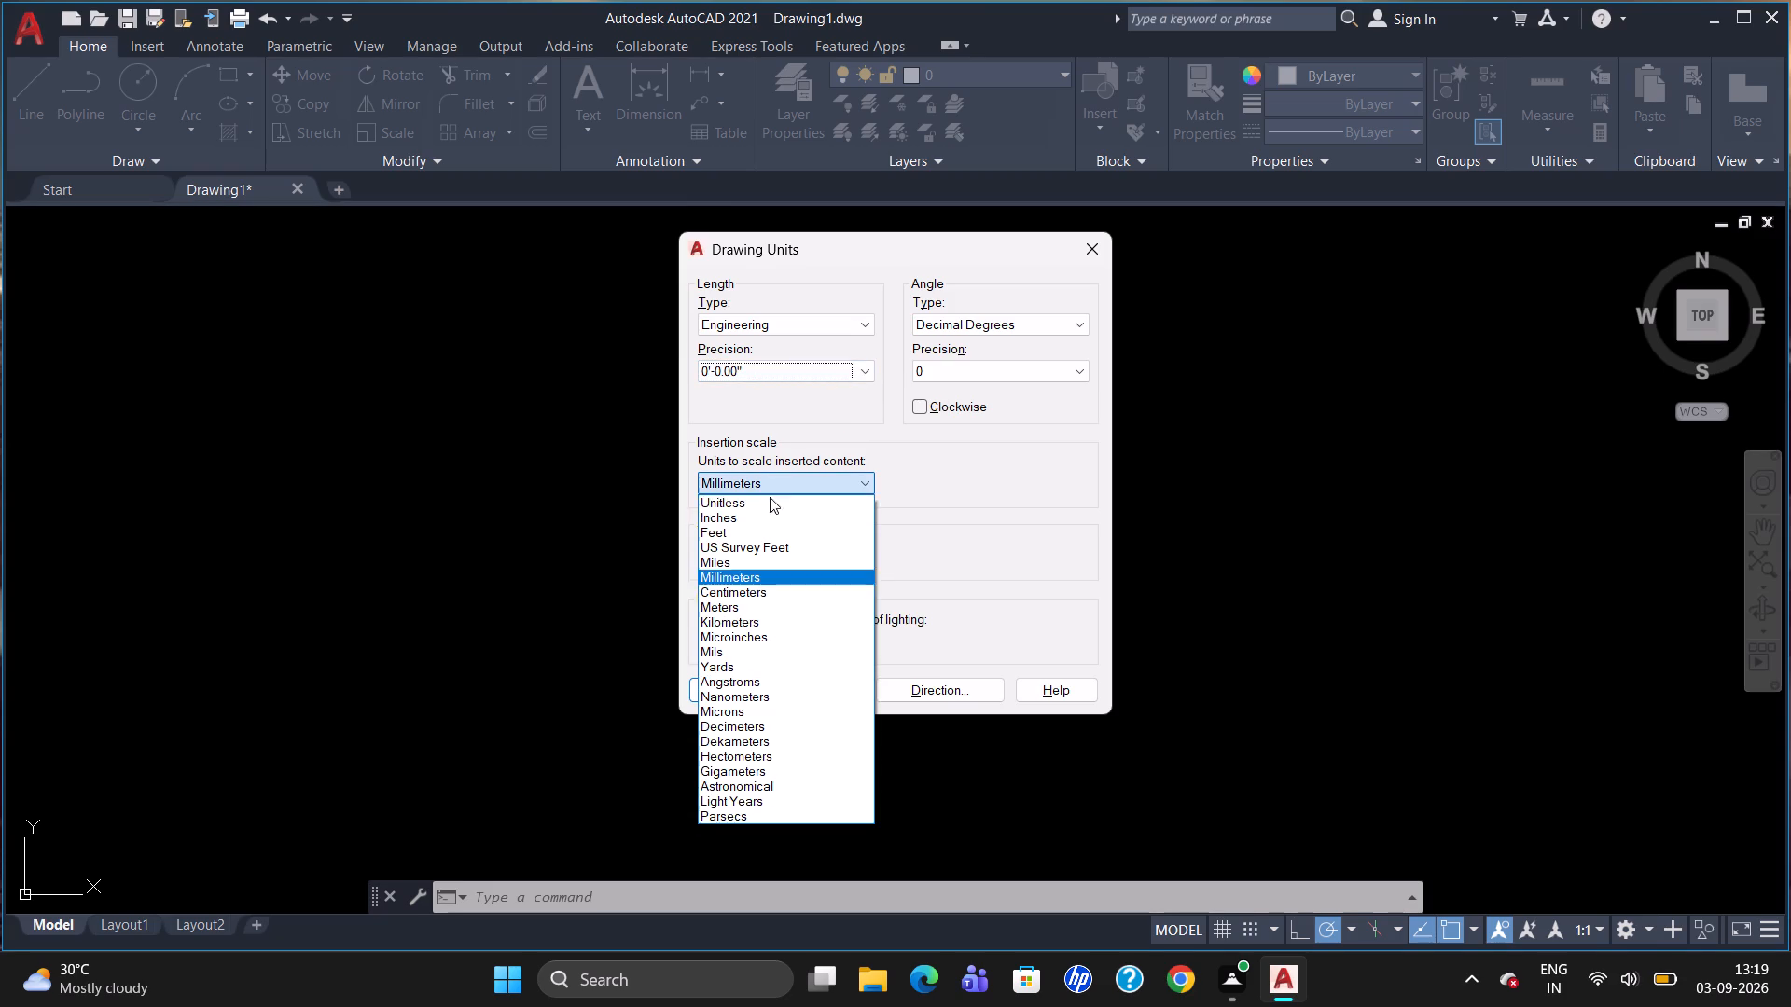
left_click(764, 523)
left_click(715, 696)
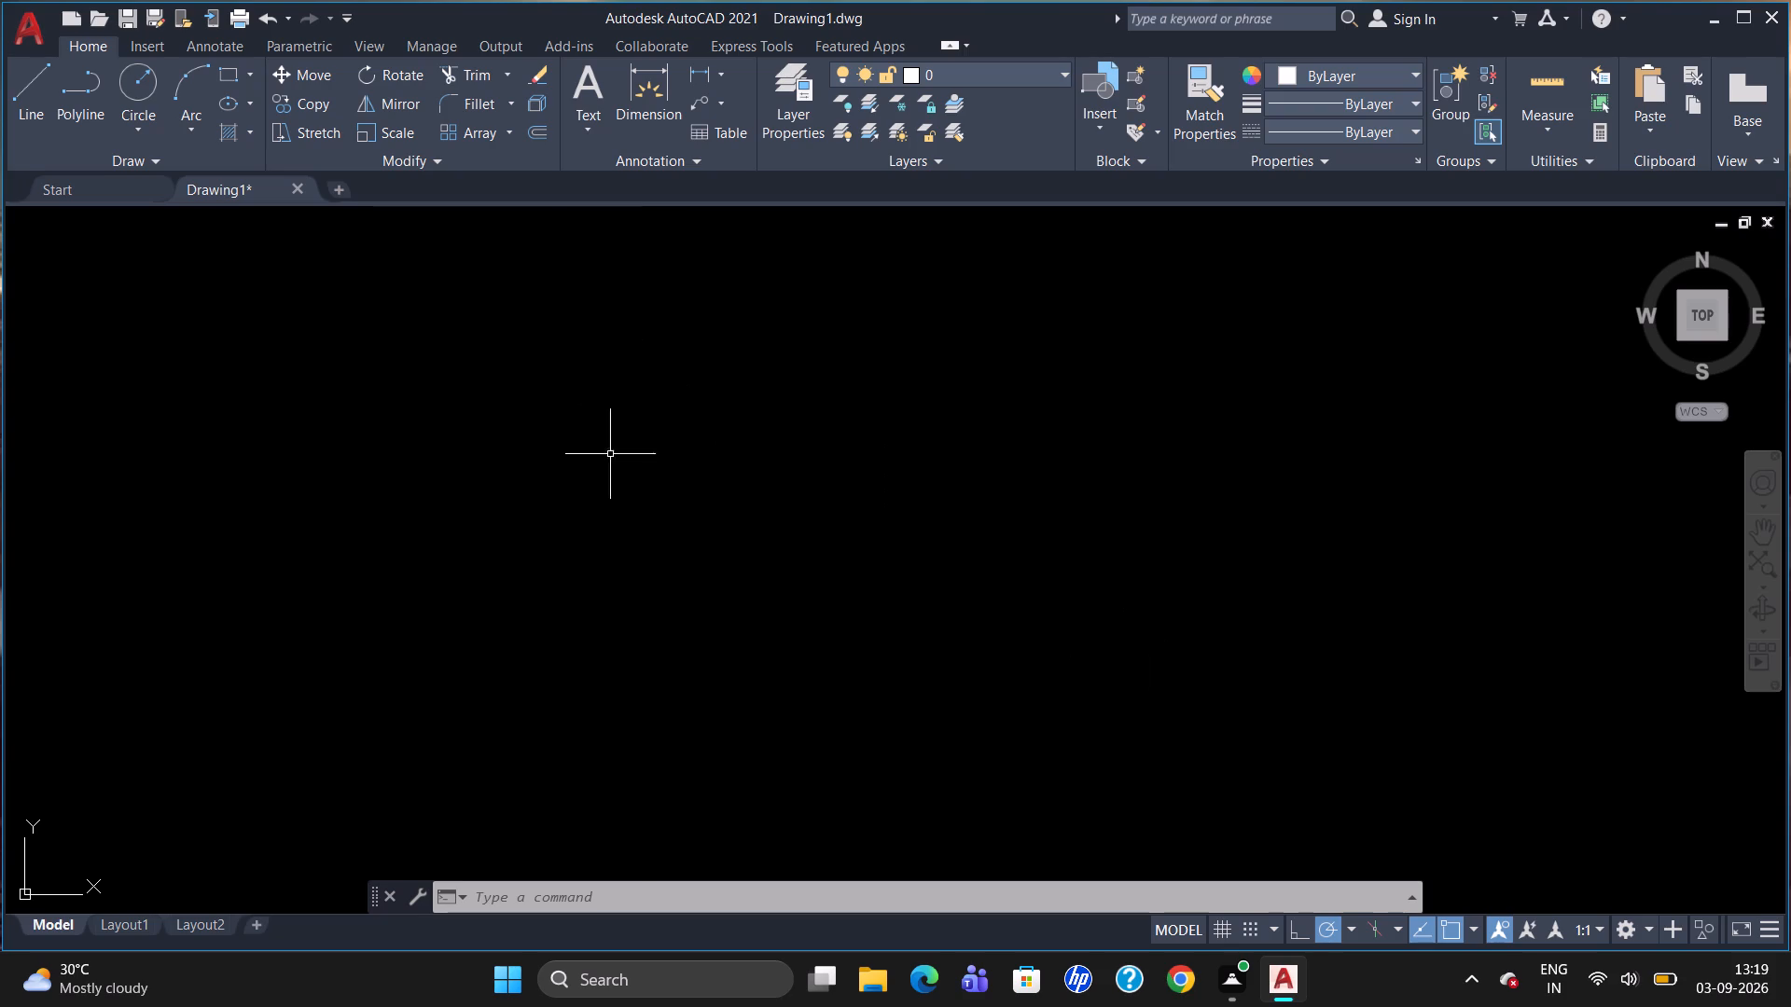
Modify the ISO-25 dimension style's primary units to Engineering format with 0'-0.00" precision.
key("d")
key("Return")
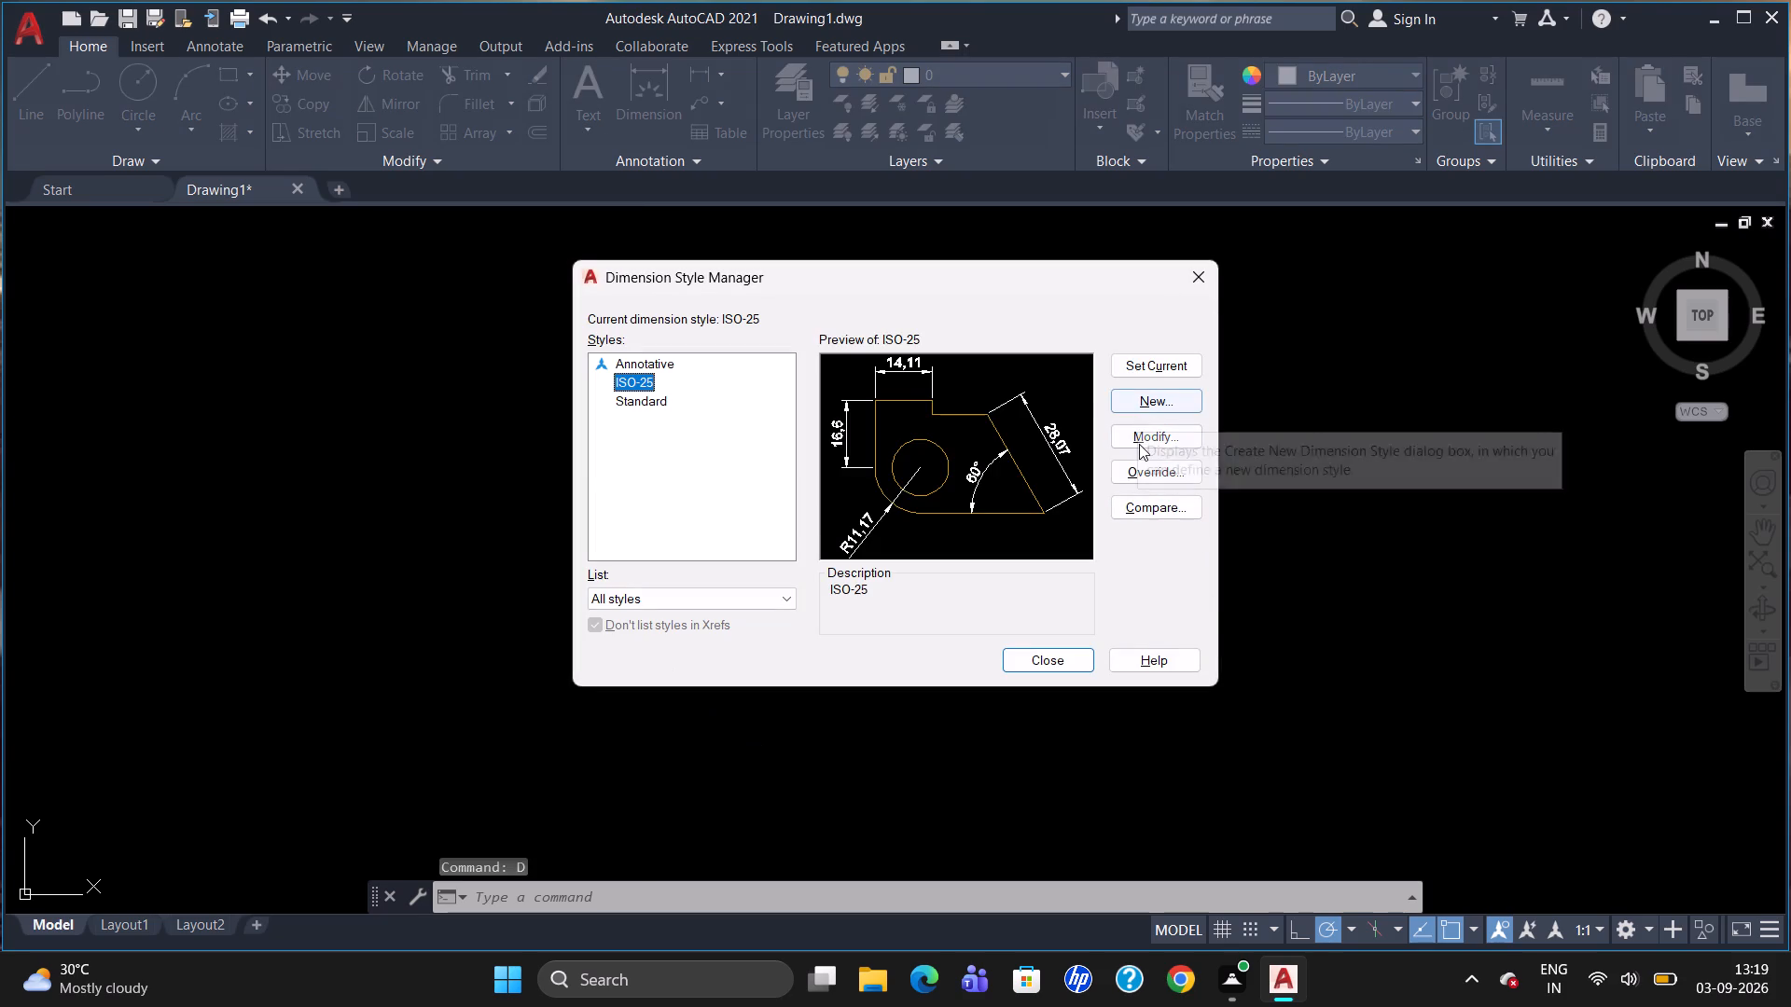
left_click(1140, 444)
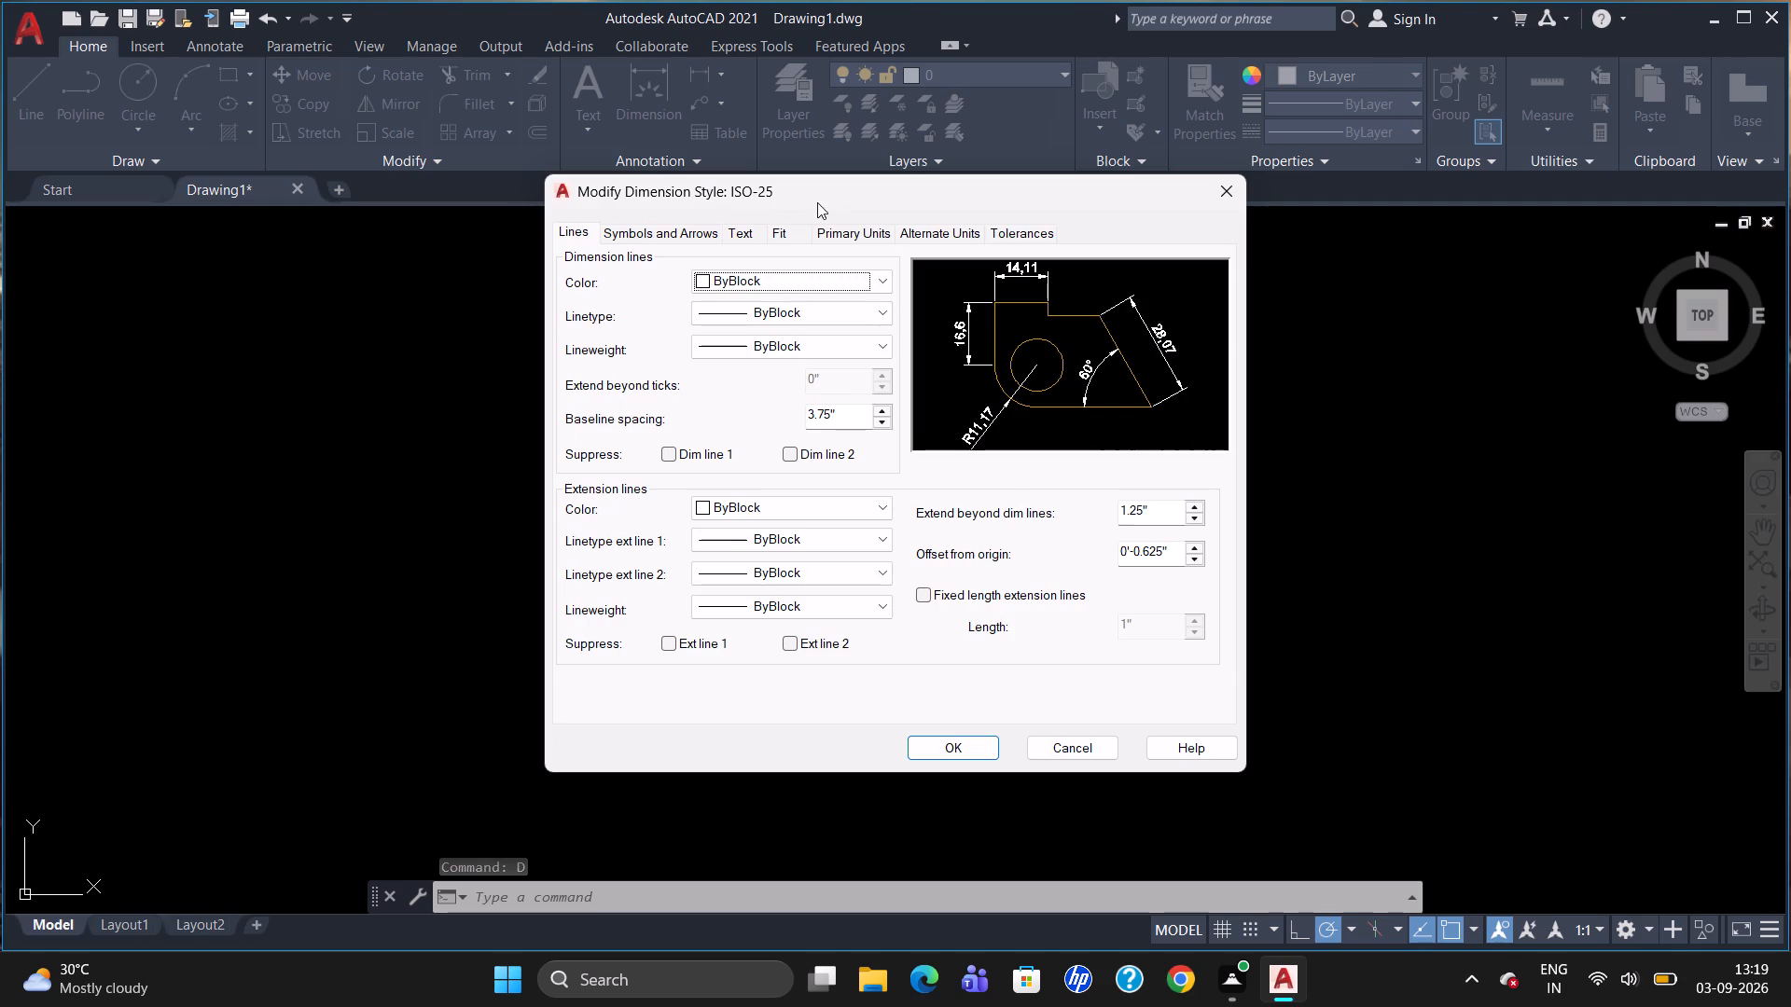
left_click(852, 241)
left_click(823, 276)
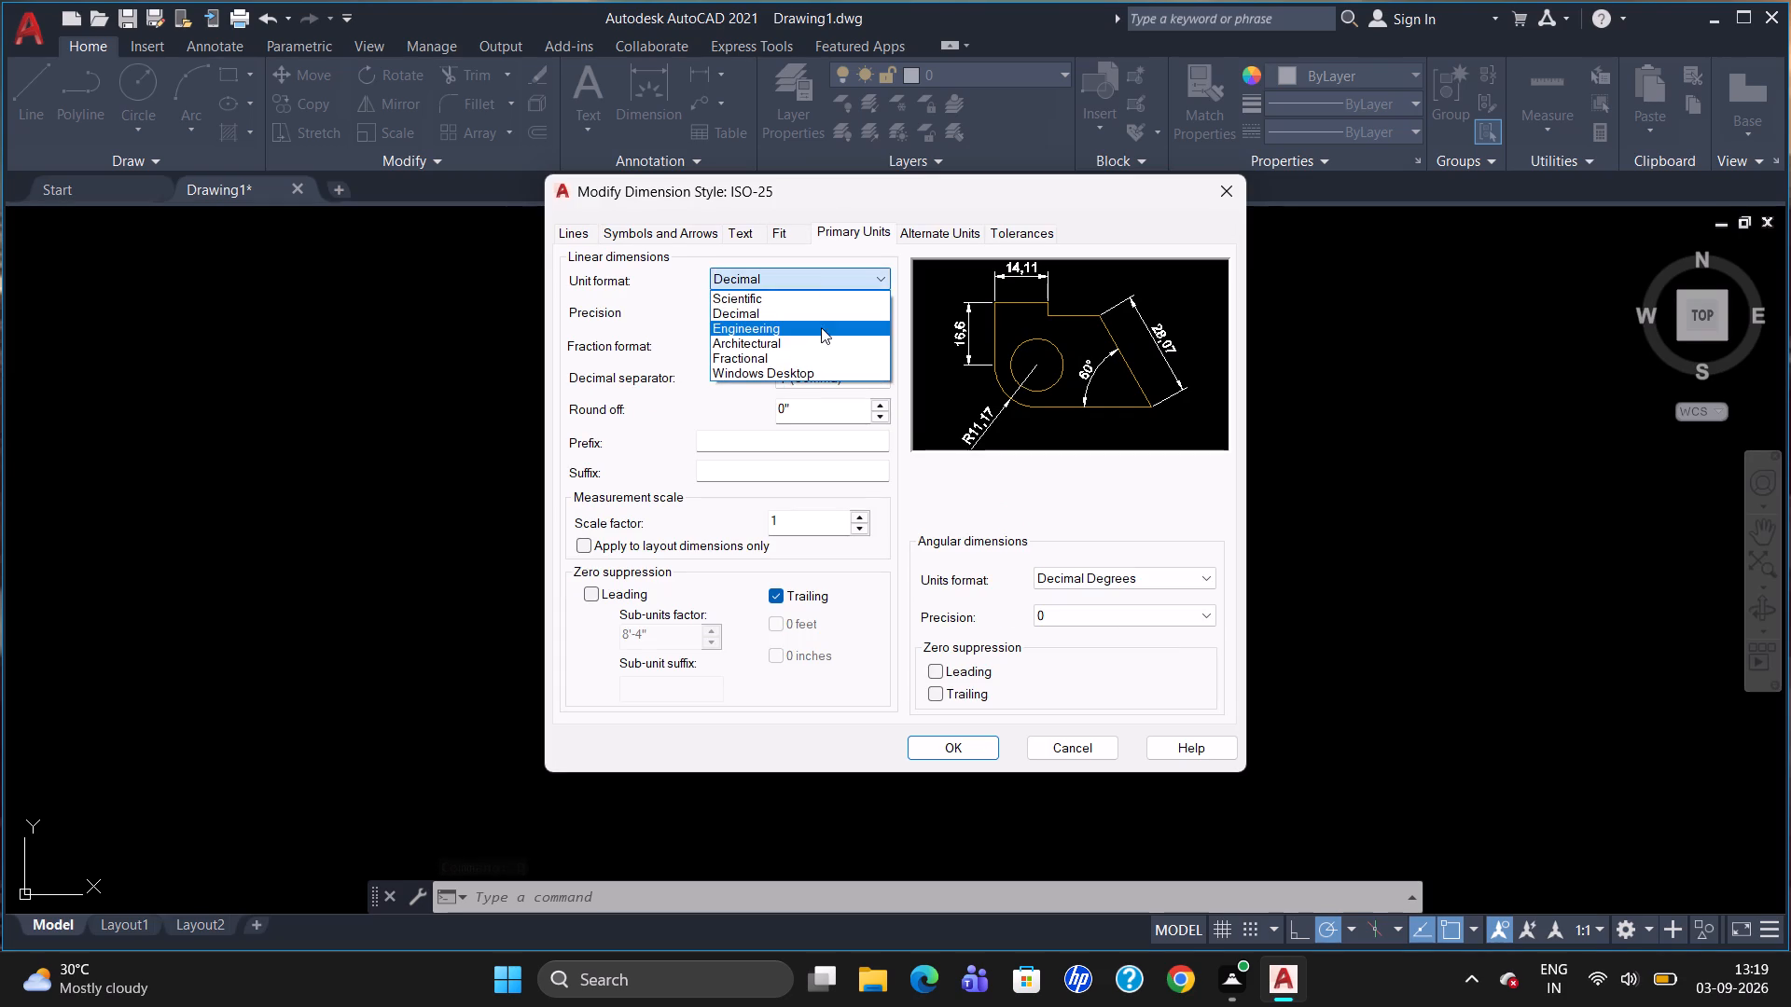
left_click(828, 330)
left_click(830, 324)
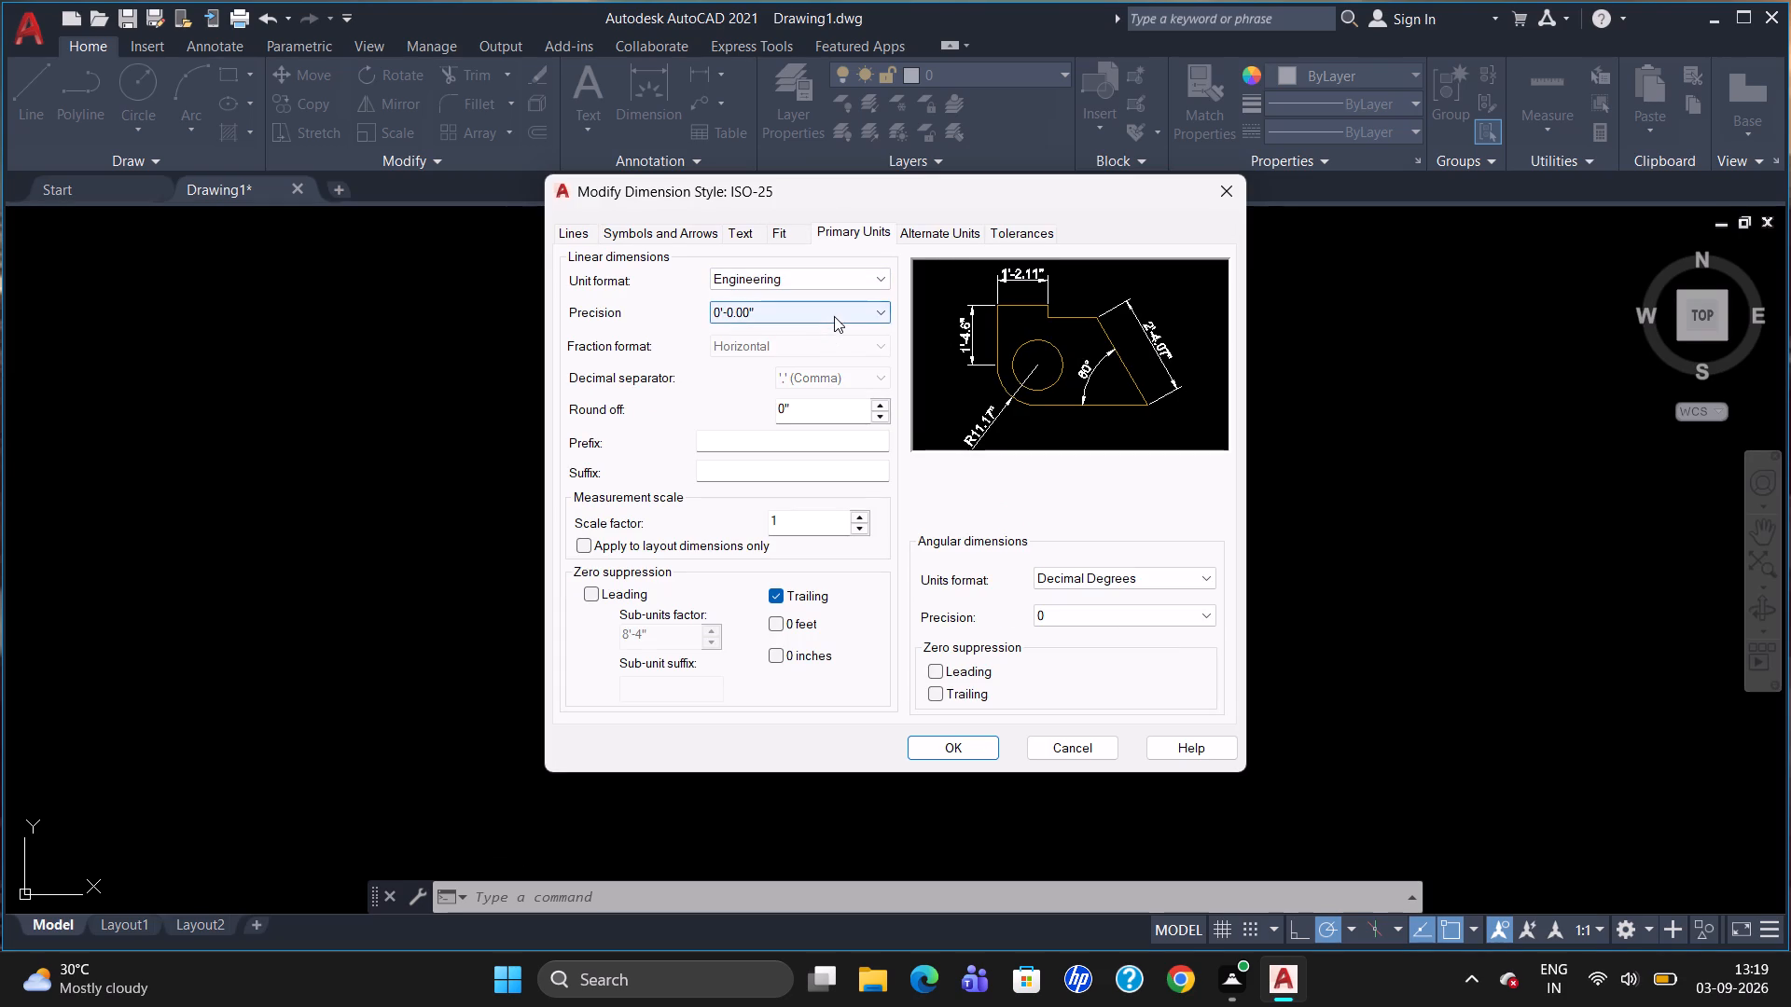
left_click(834, 316)
left_click(822, 357)
Set the arrow size of the ISO-25 dimension style to 4.
left_click(633, 220)
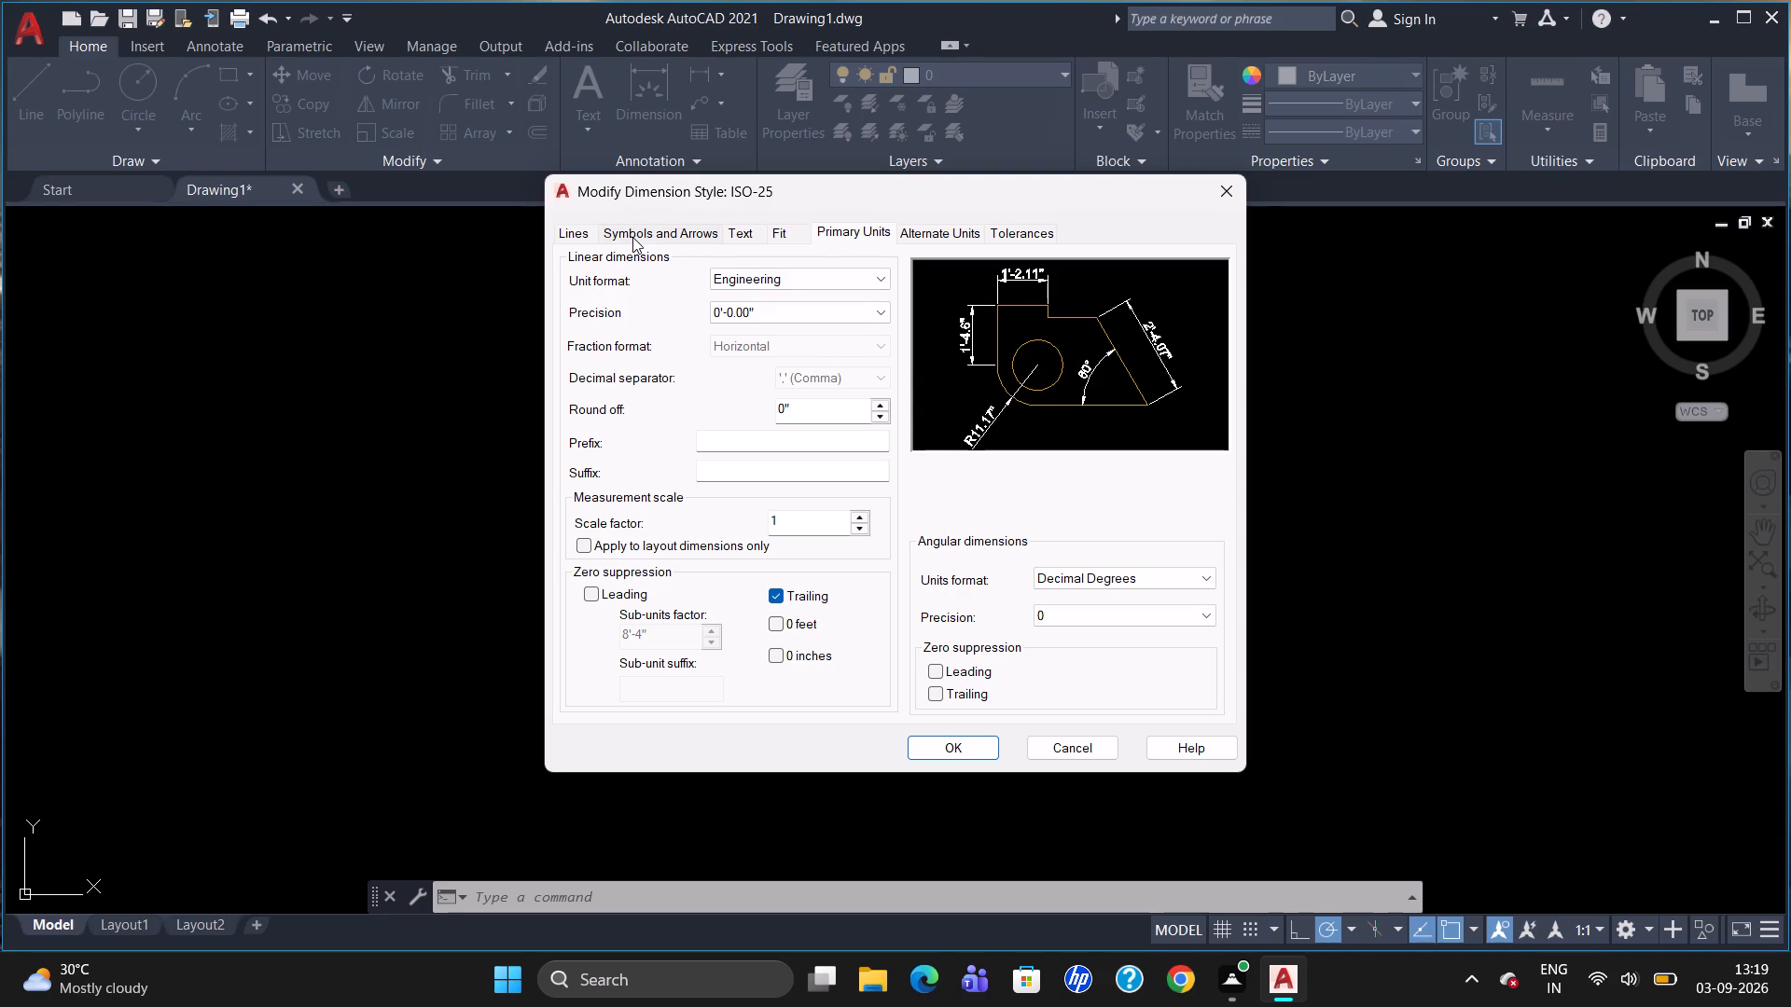
left_click(632, 237)
left_click_drag(613, 472, 542, 461)
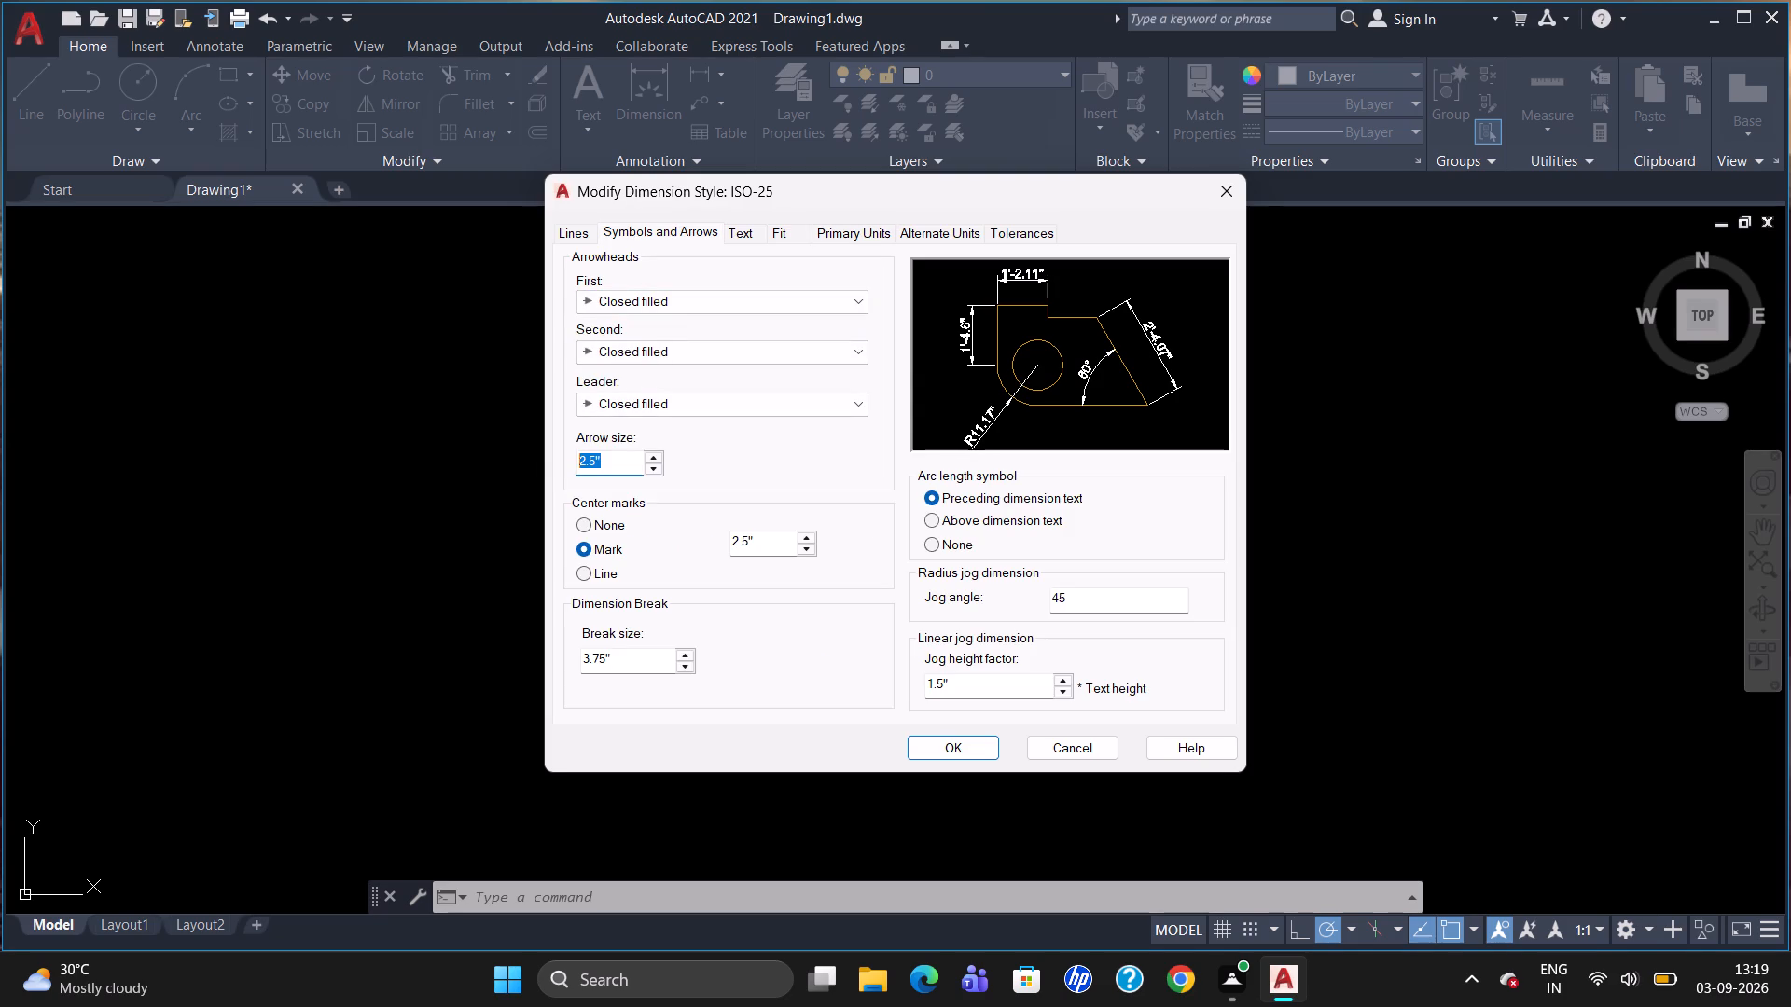
left_click_drag(542, 461, 527, 461)
key("Delete")
key("4")
Set the ISO-25 text height to 4, save the style changes and make it the current dimension style.
left_click(734, 229)
left_click(837, 406)
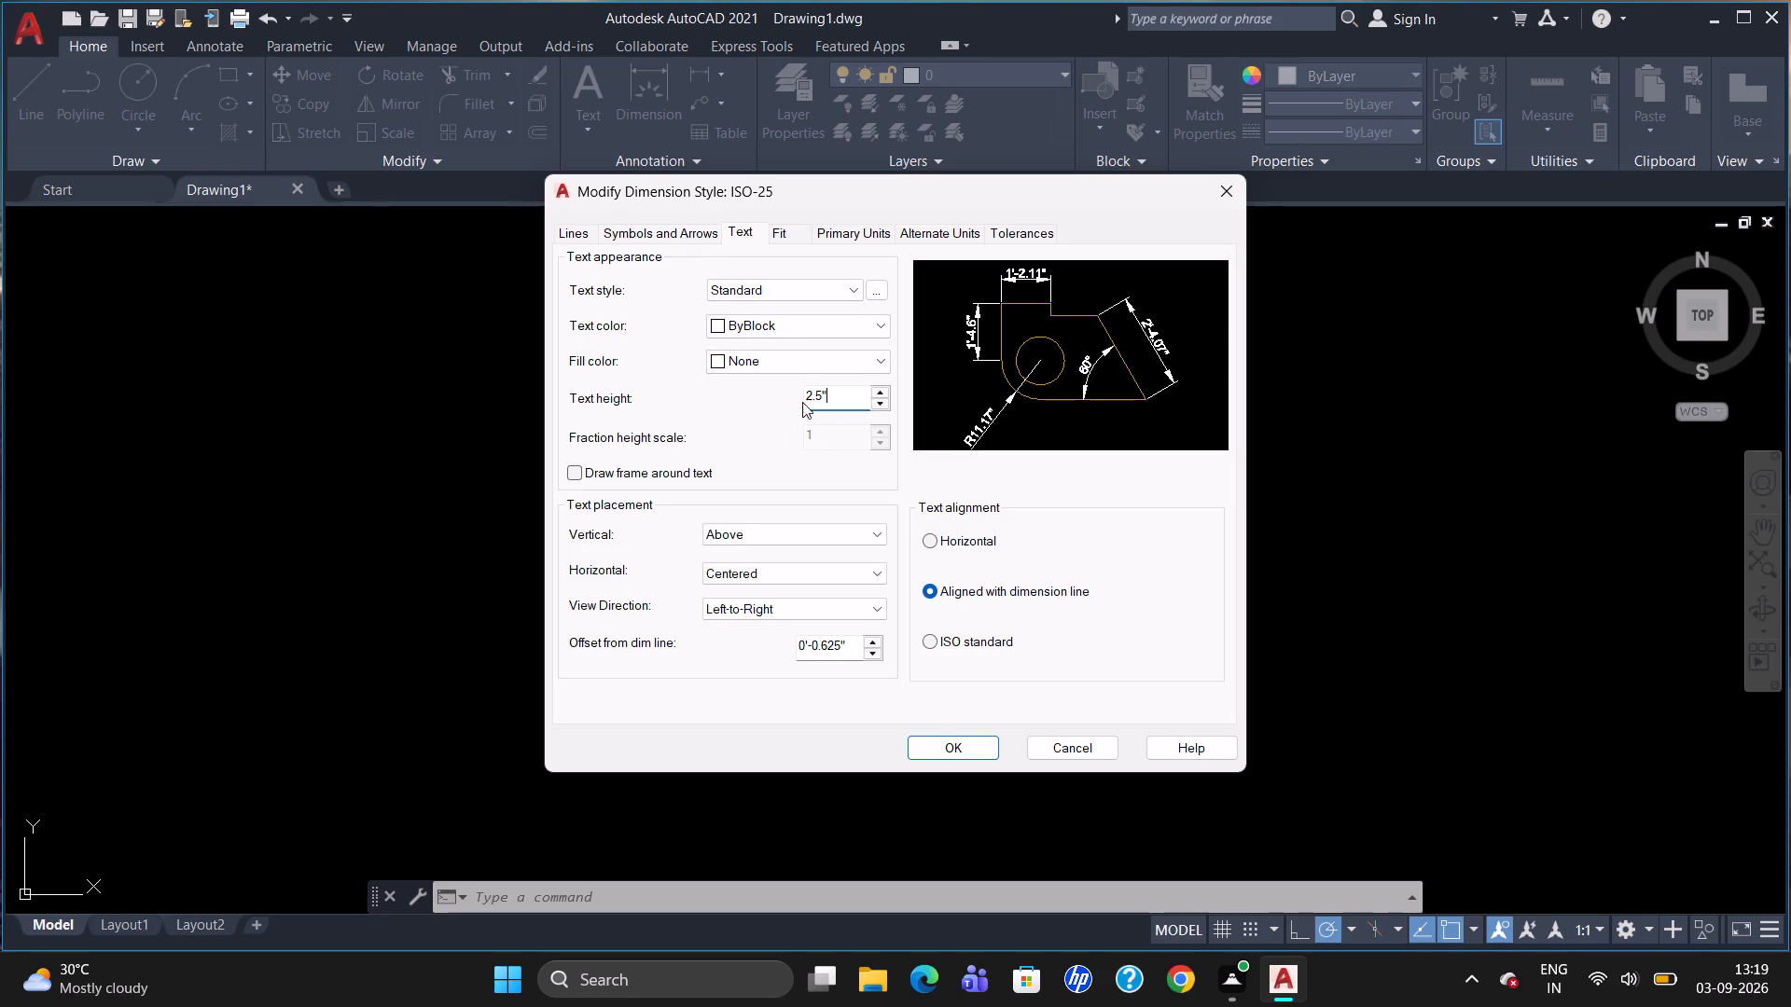
left_click_drag(791, 403, 771, 409)
left_click_drag(840, 401, 757, 397)
key("Delete")
key("4")
left_click(950, 749)
left_click(1181, 352)
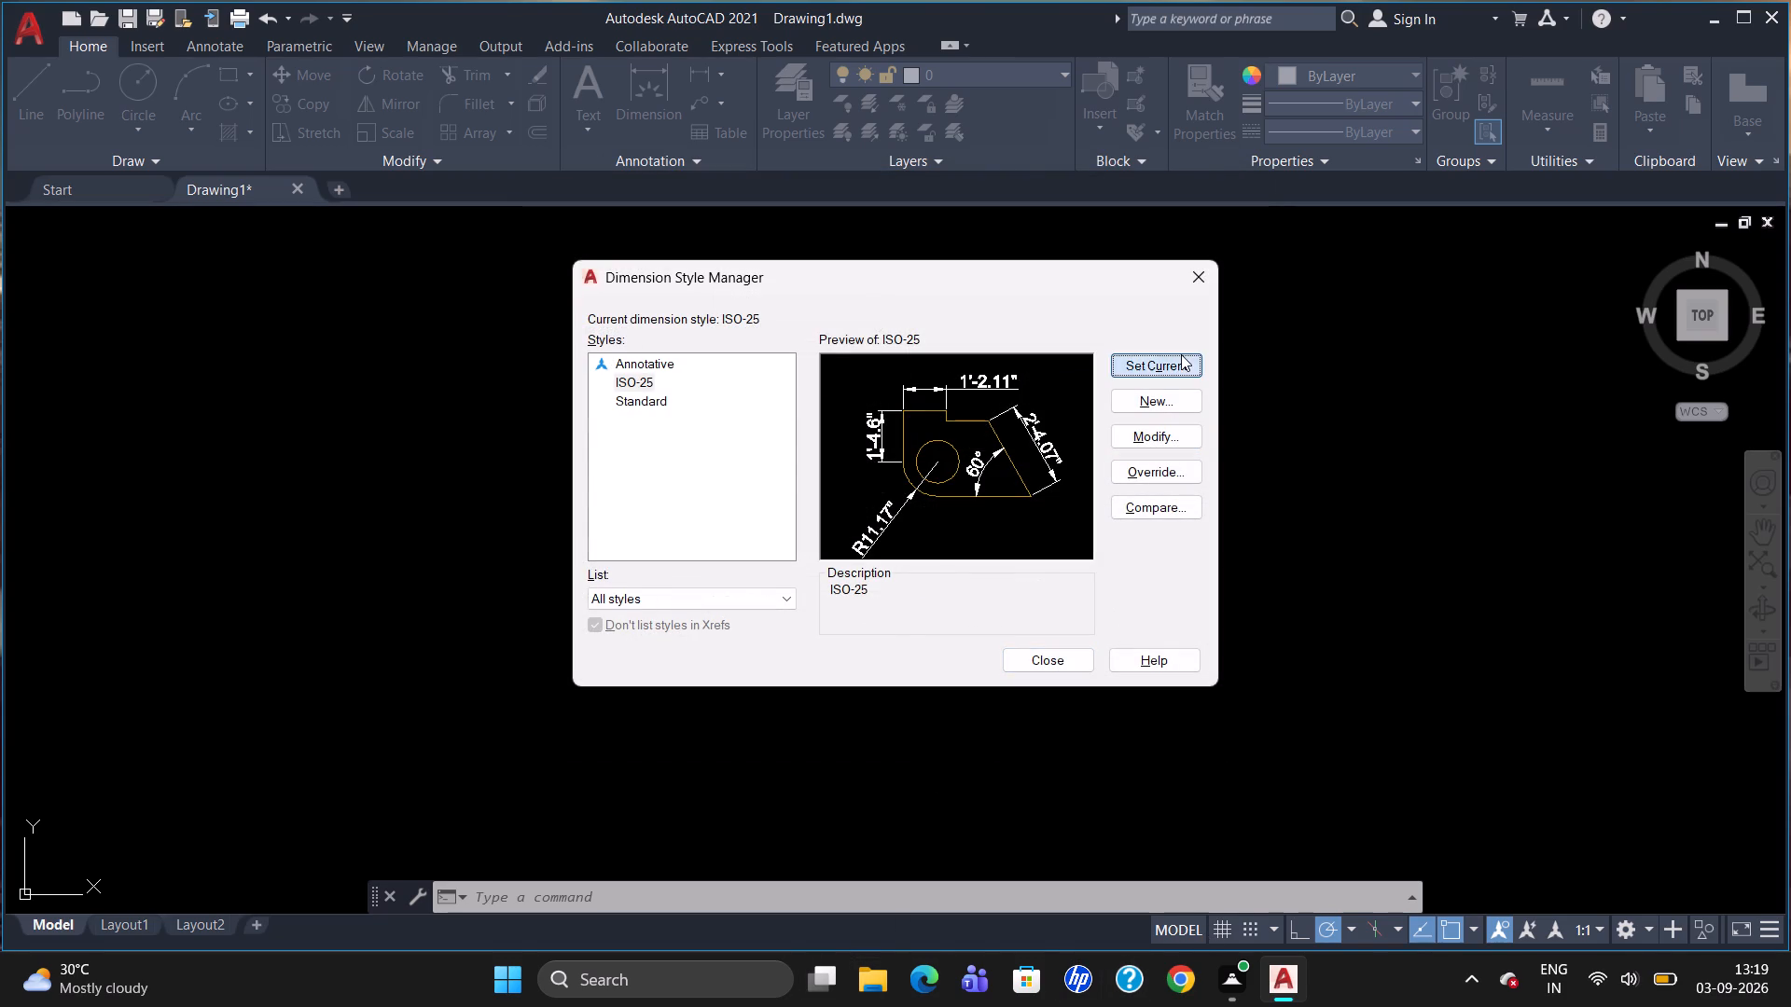
left_click(1041, 666)
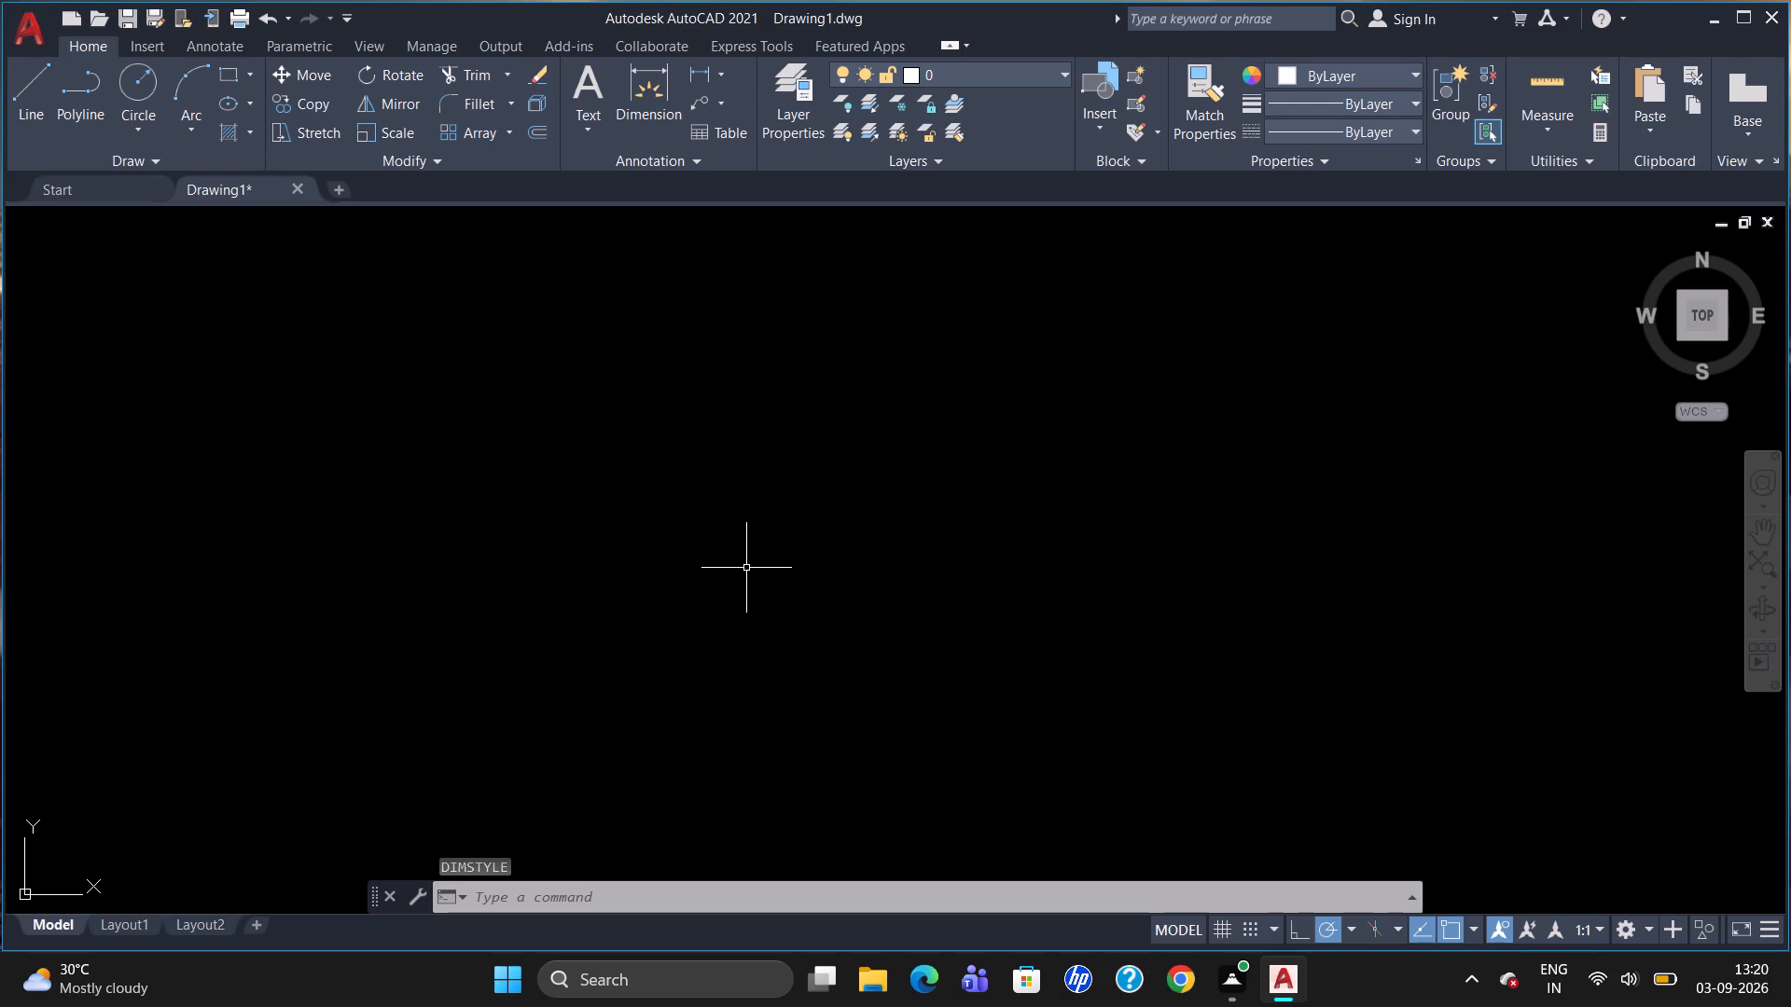
Set the model space limits from 0,0 to 11.7,16.5 and fit the whole limits area in the view.
type("LIMITS")
key("Return")
type("0,0")
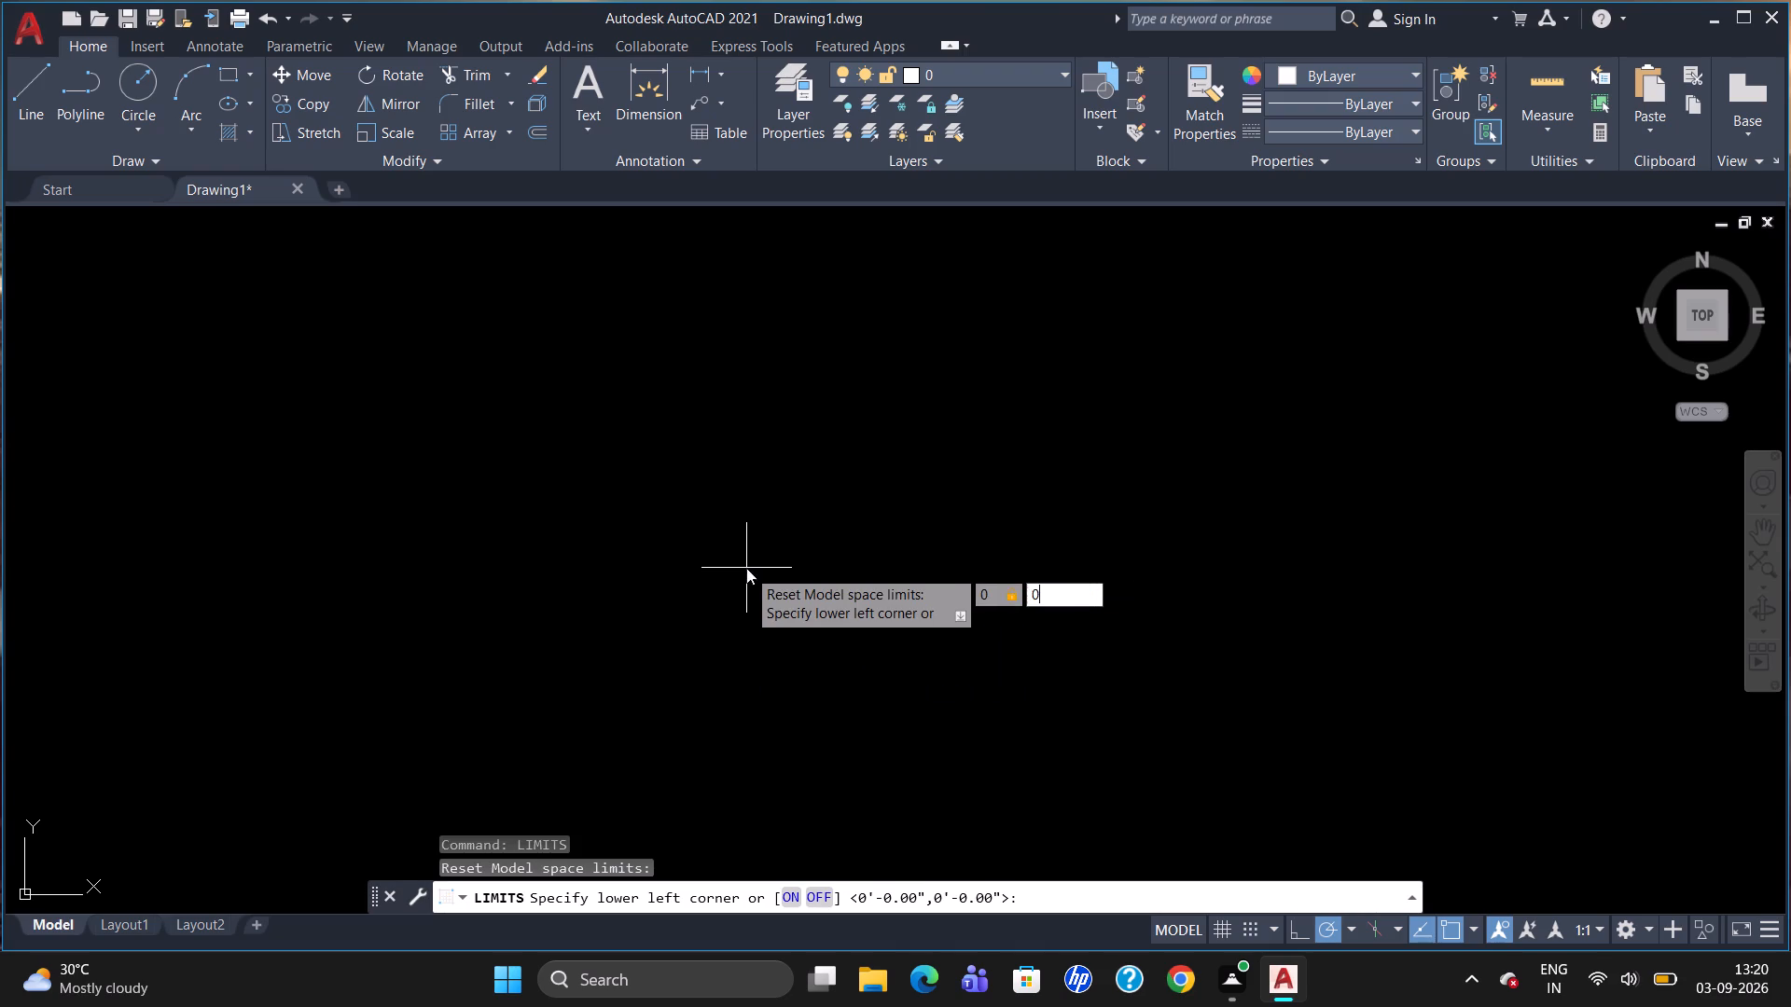
key("Return")
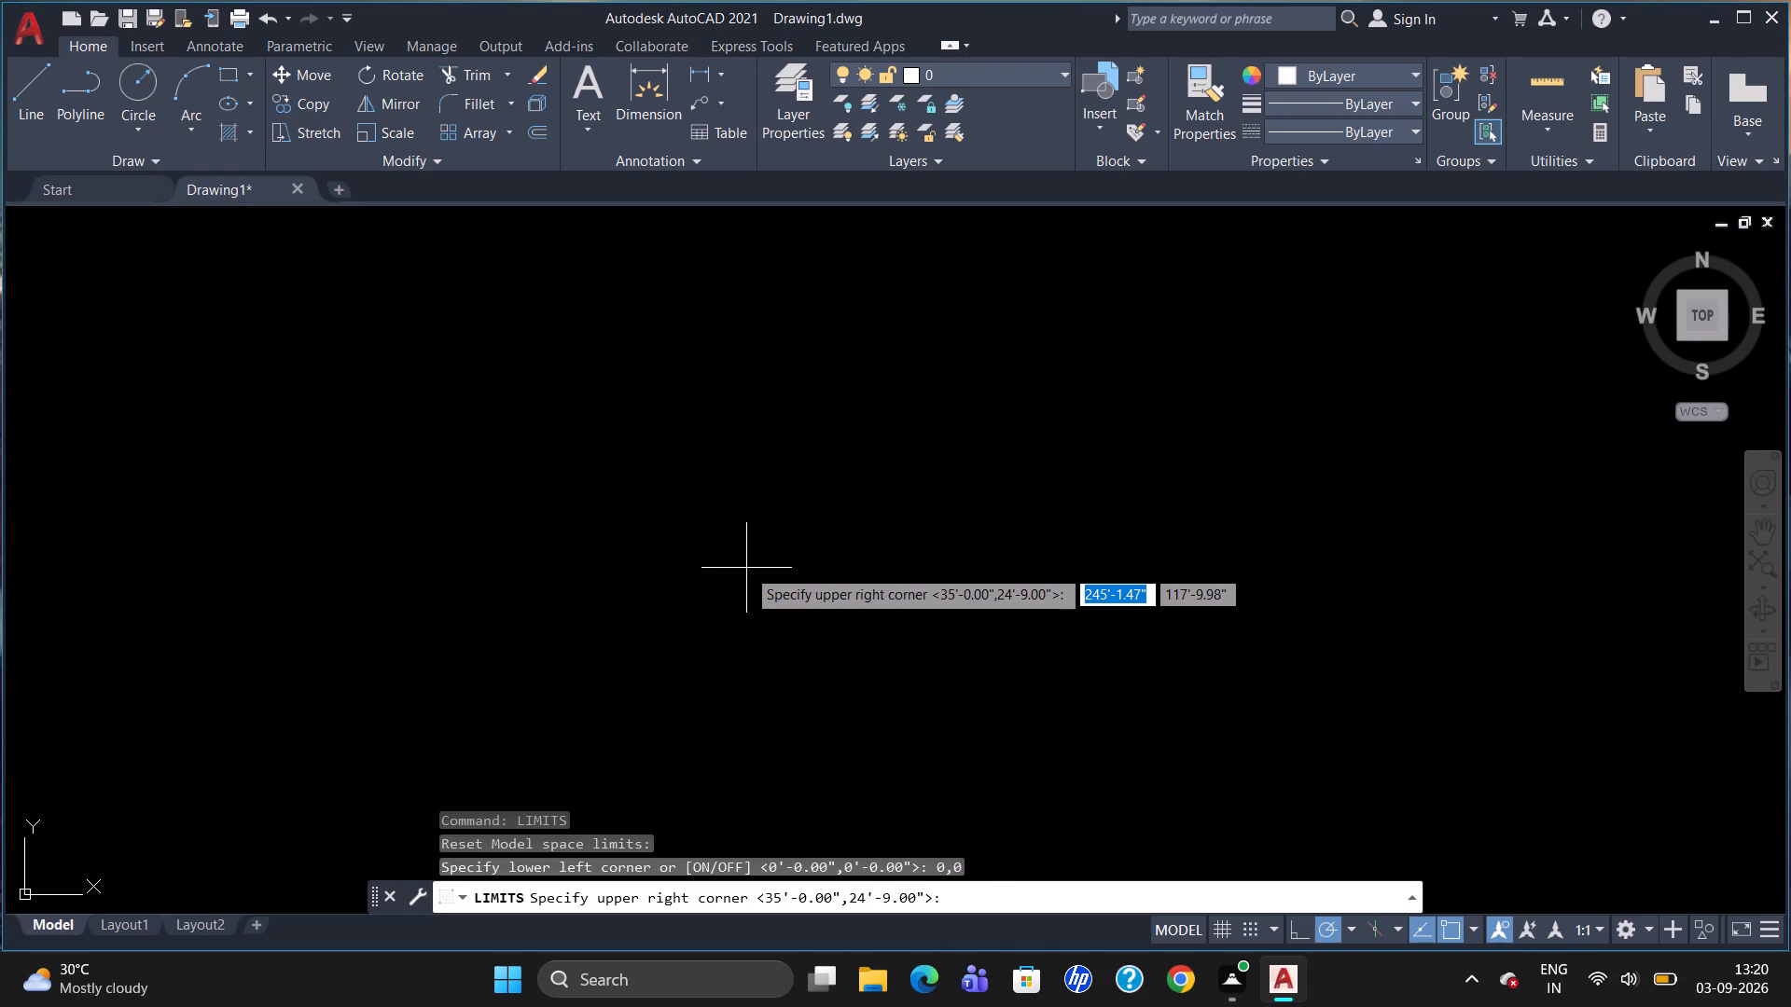
type("11")
type(".7,16.5")
key("Return")
key("z")
key("Return")
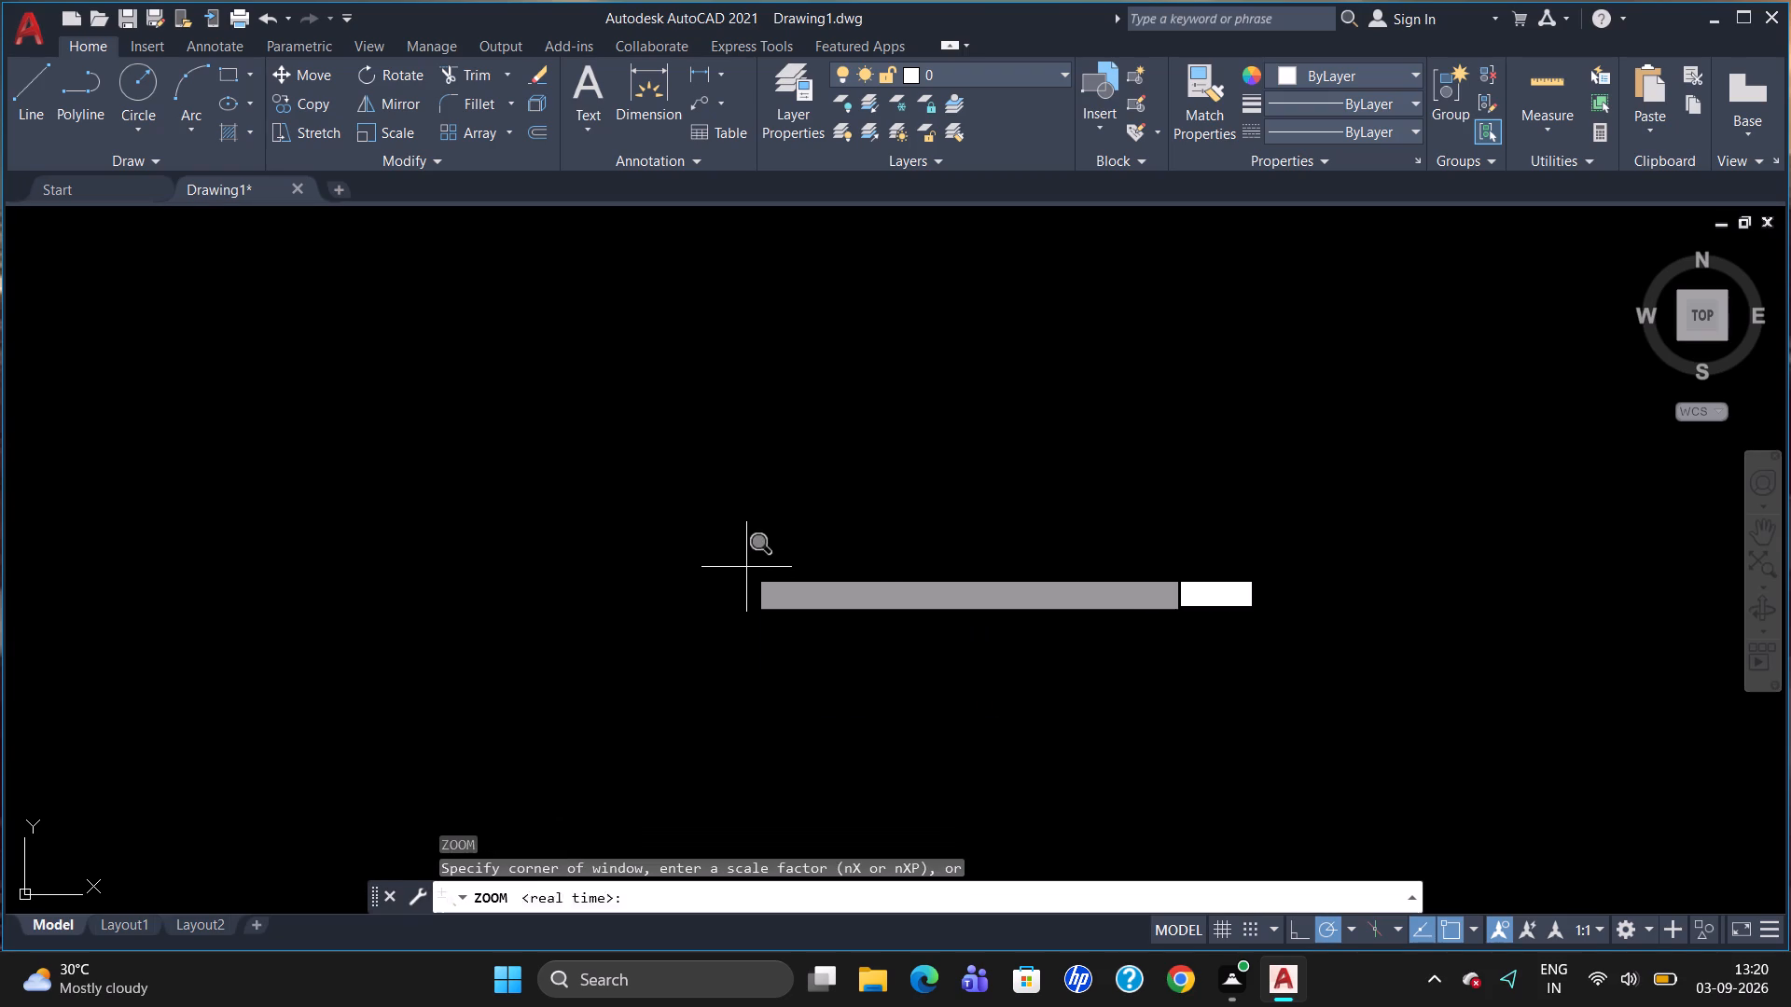
key("a")
key("Return")
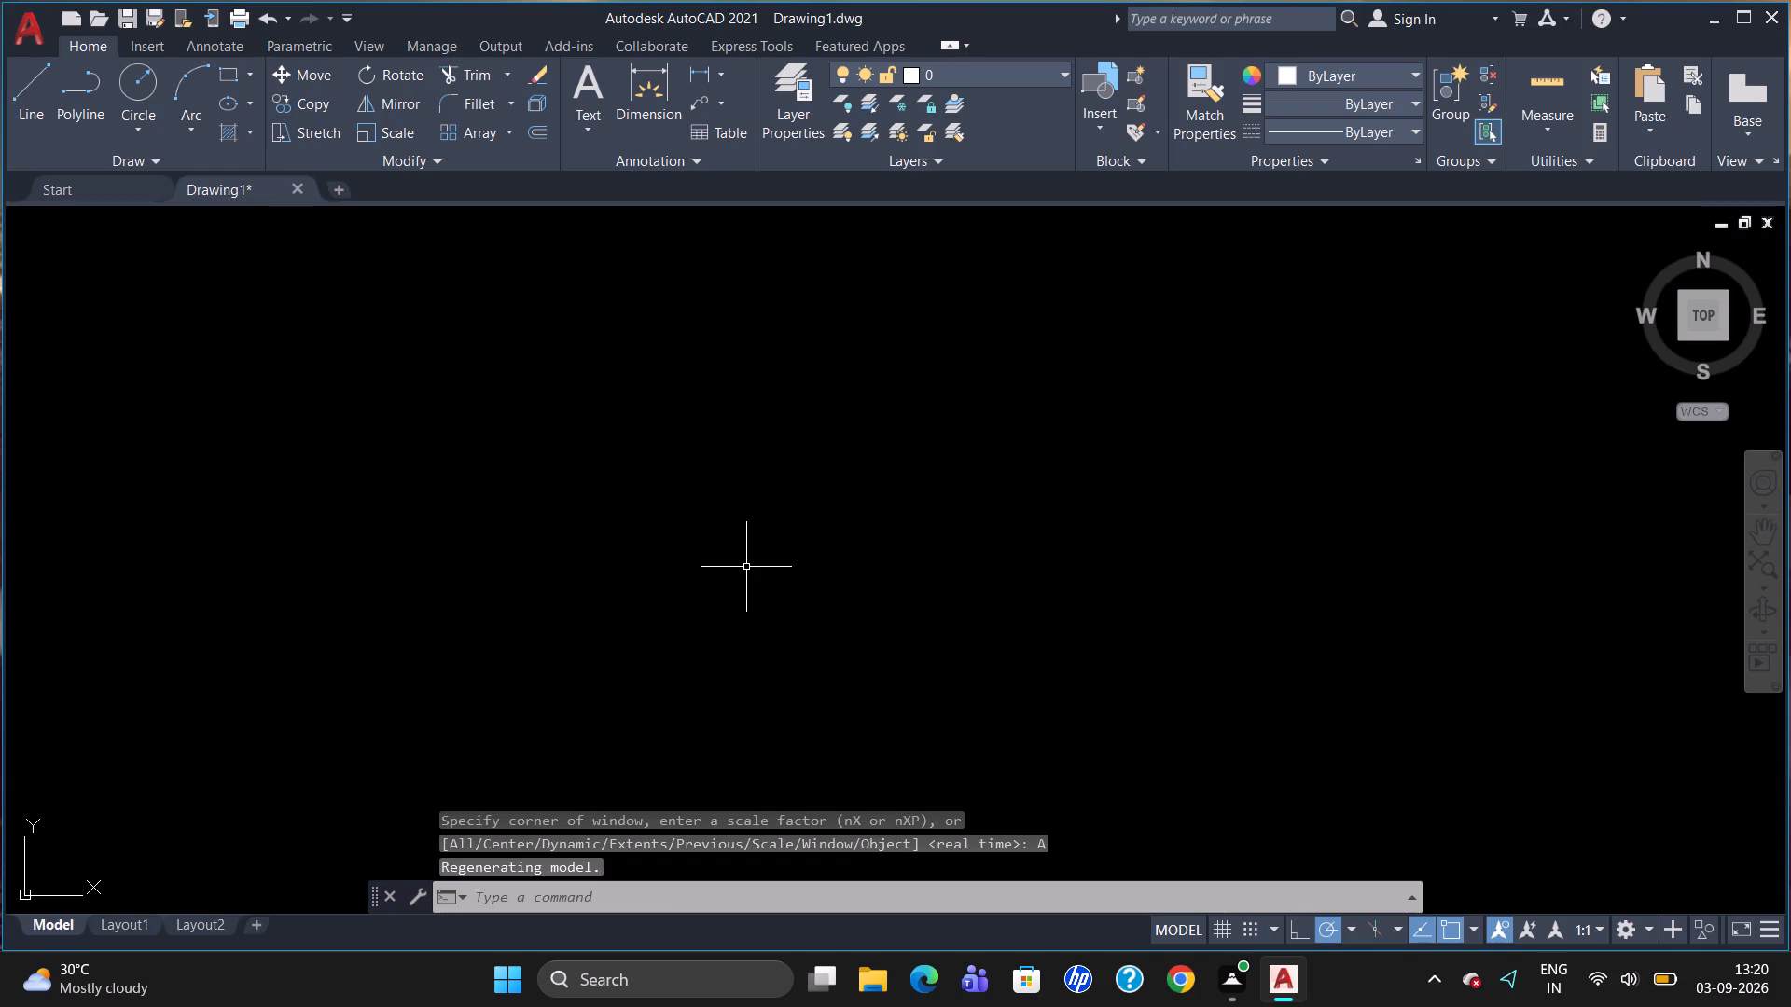
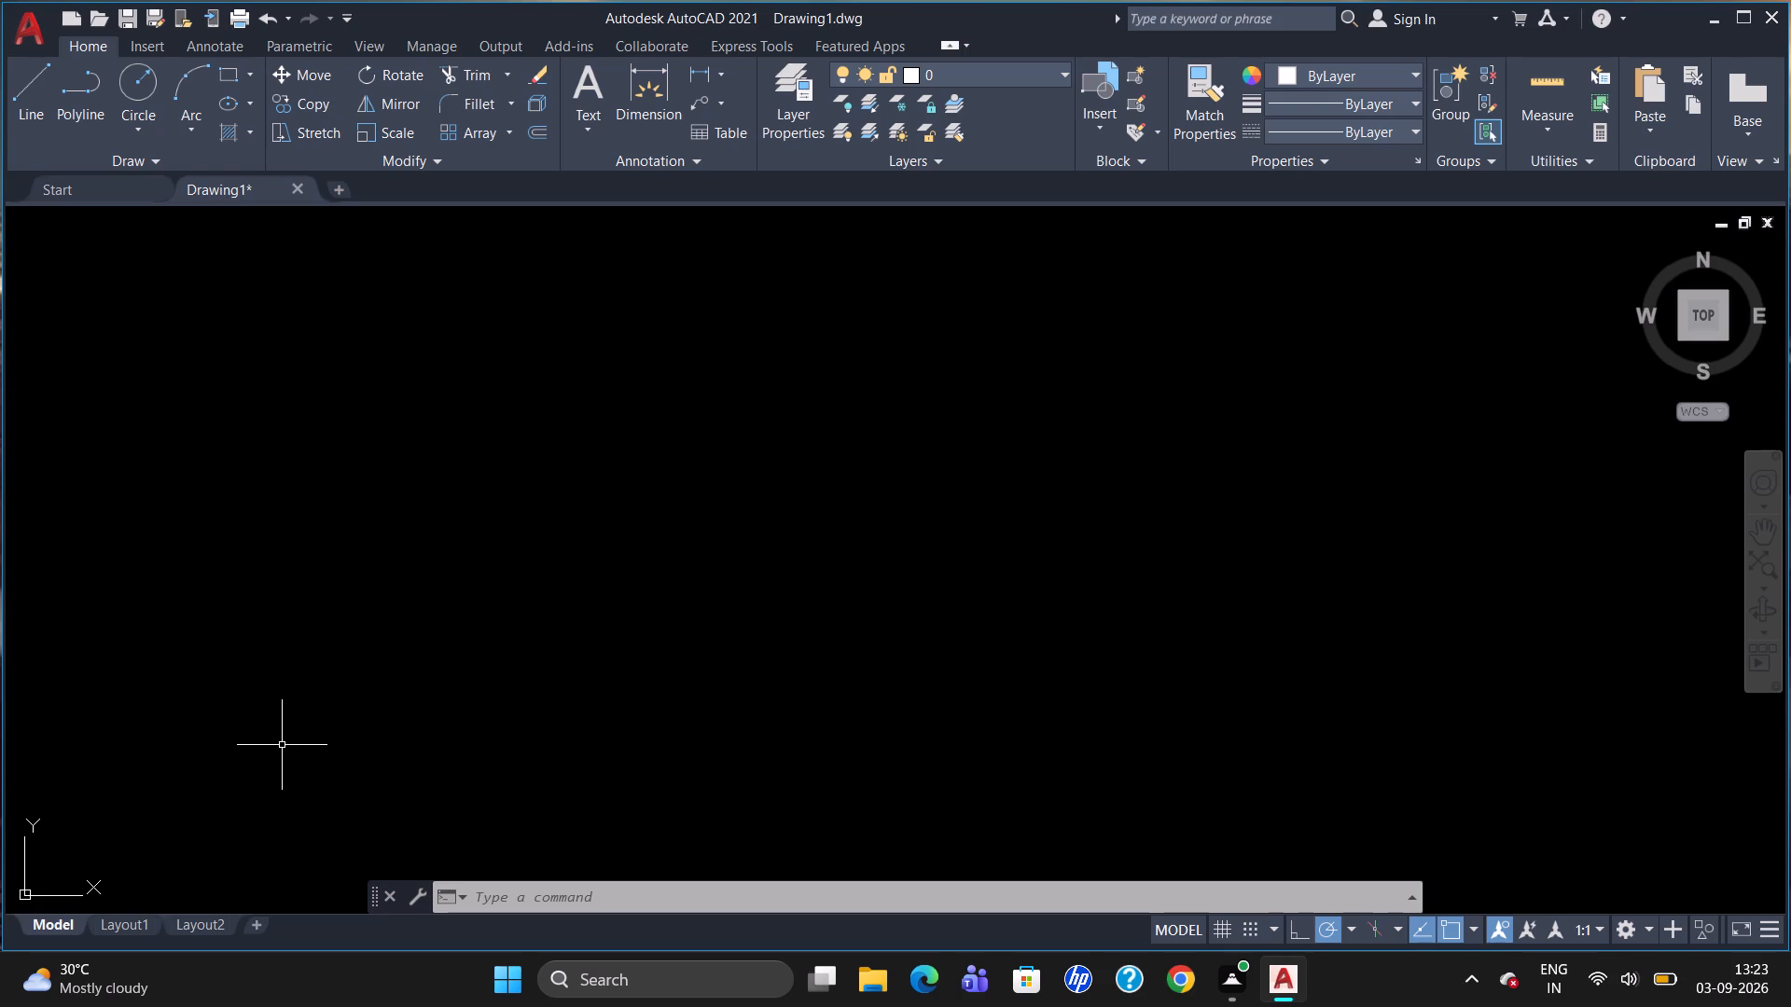
Draw a rectangle 43'5" wide and 43'11" high, starting from a freely picked upper-left corner.
type("REC")
key("Return")
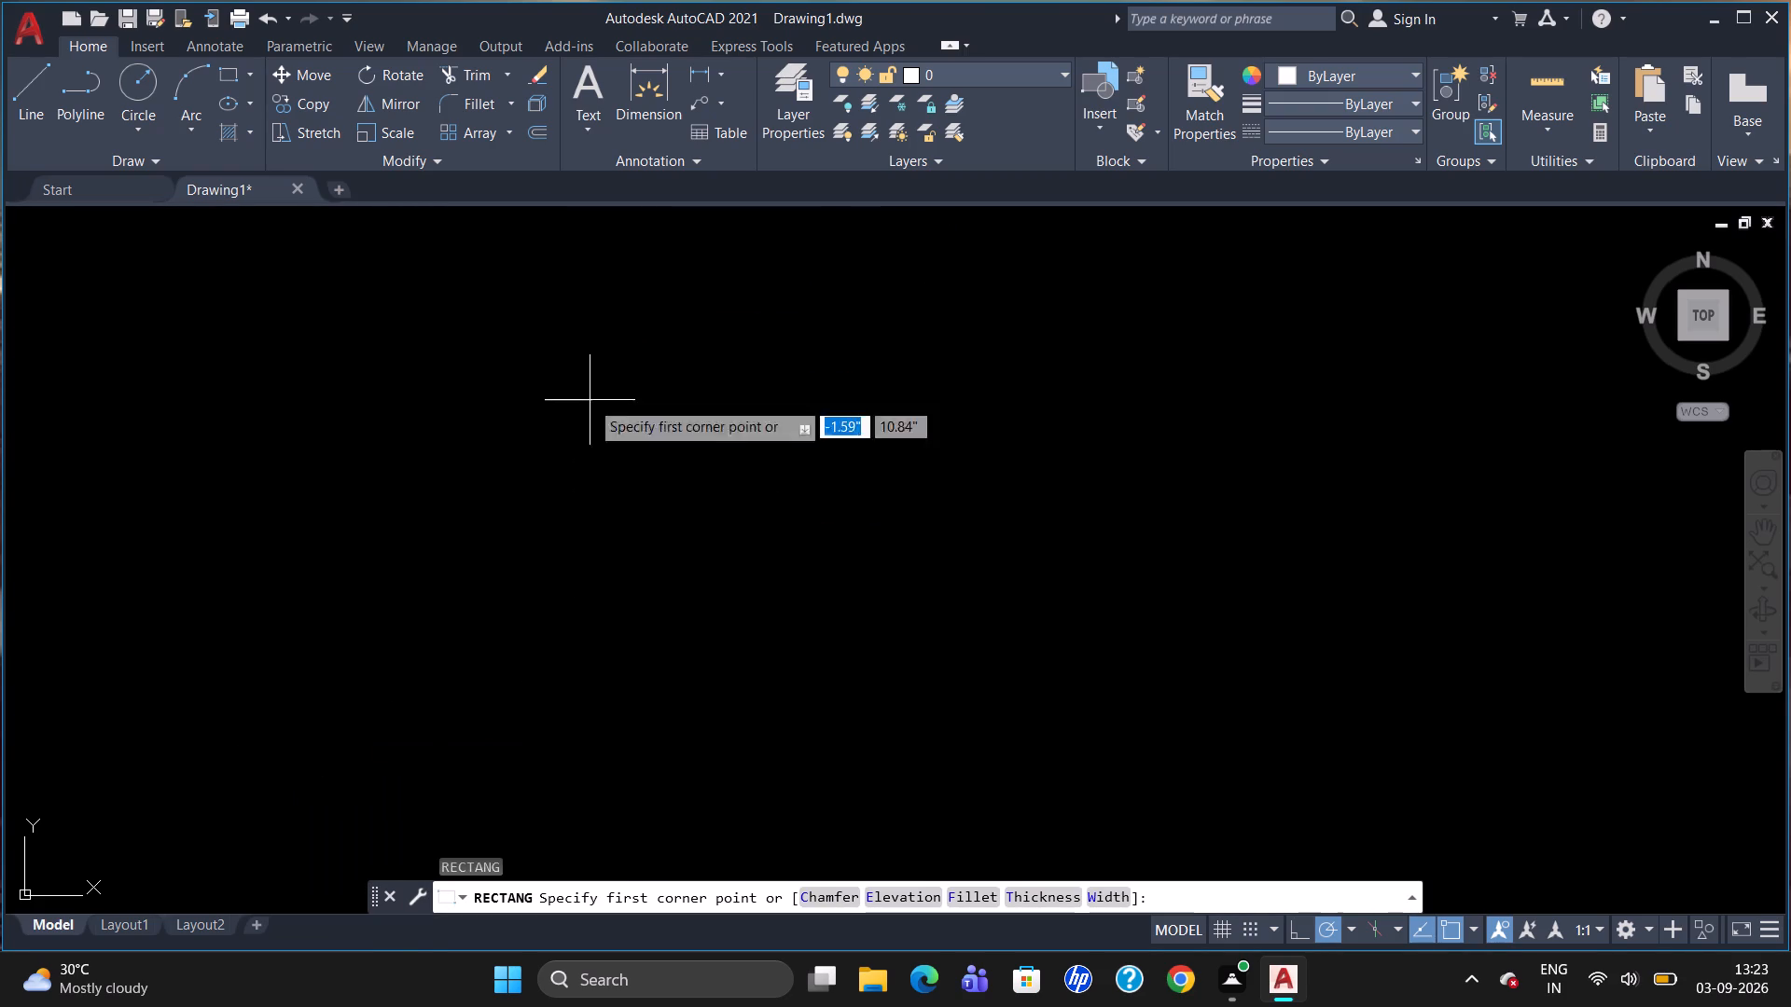
left_click(563, 303)
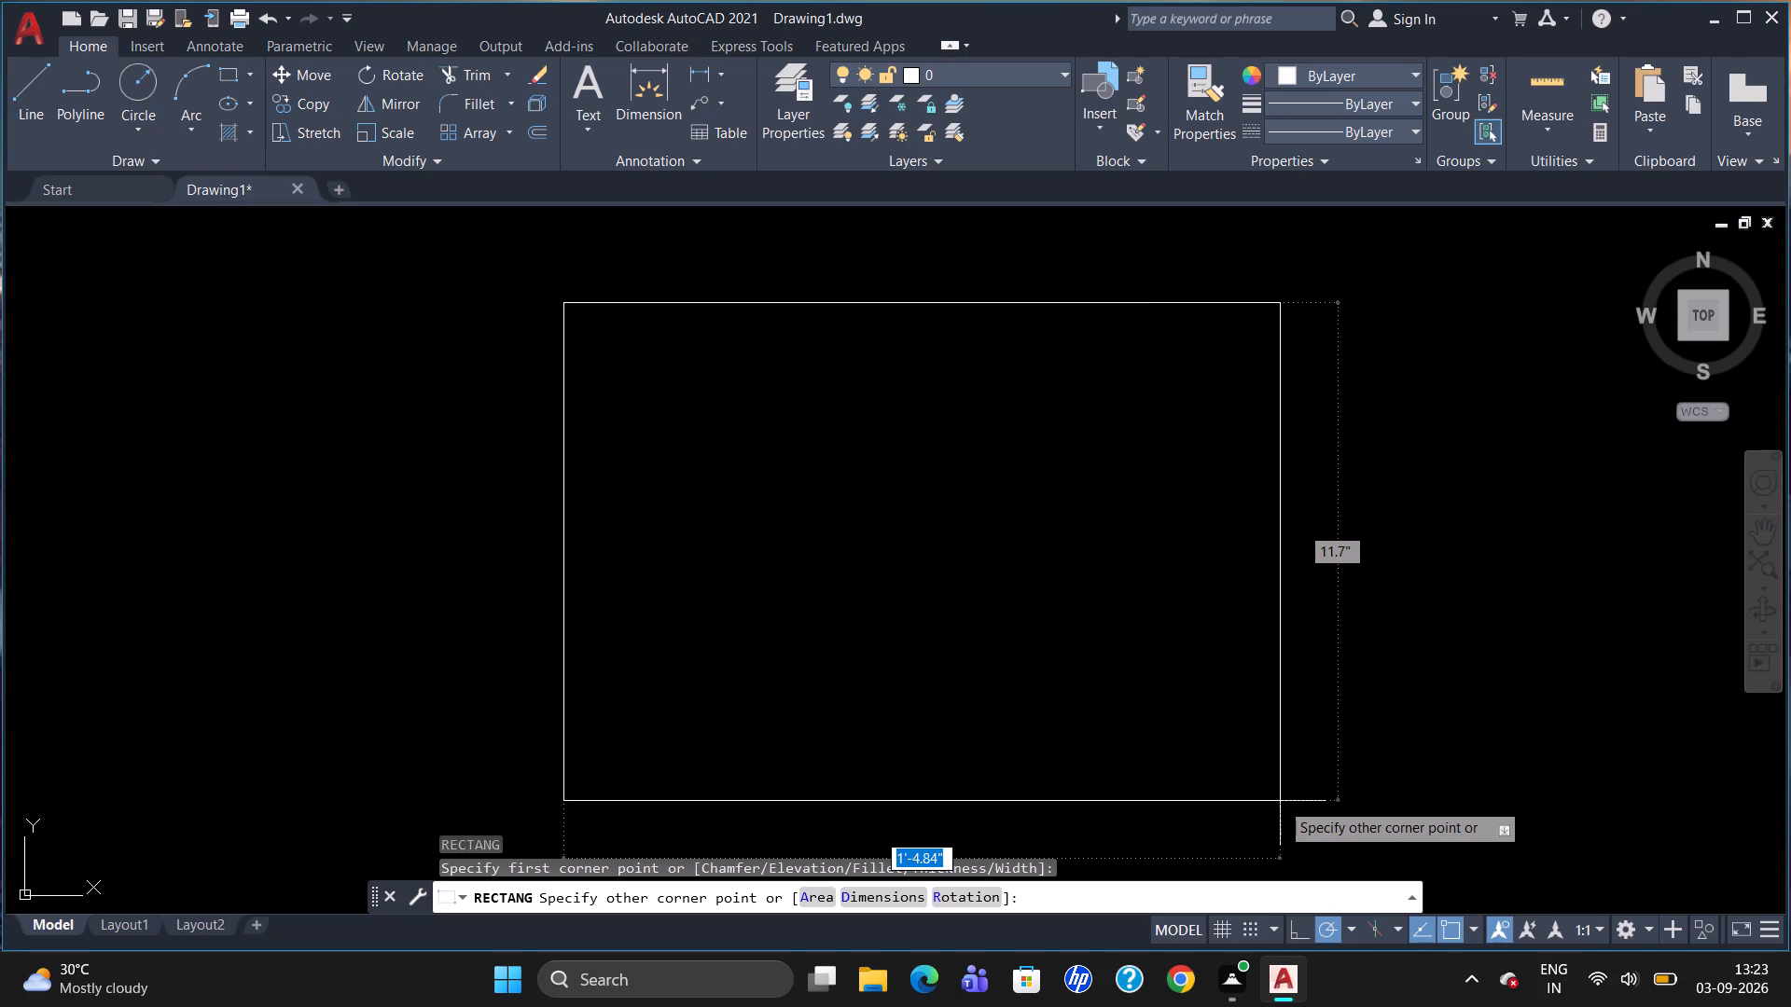
type("43")
key("apostrophe")
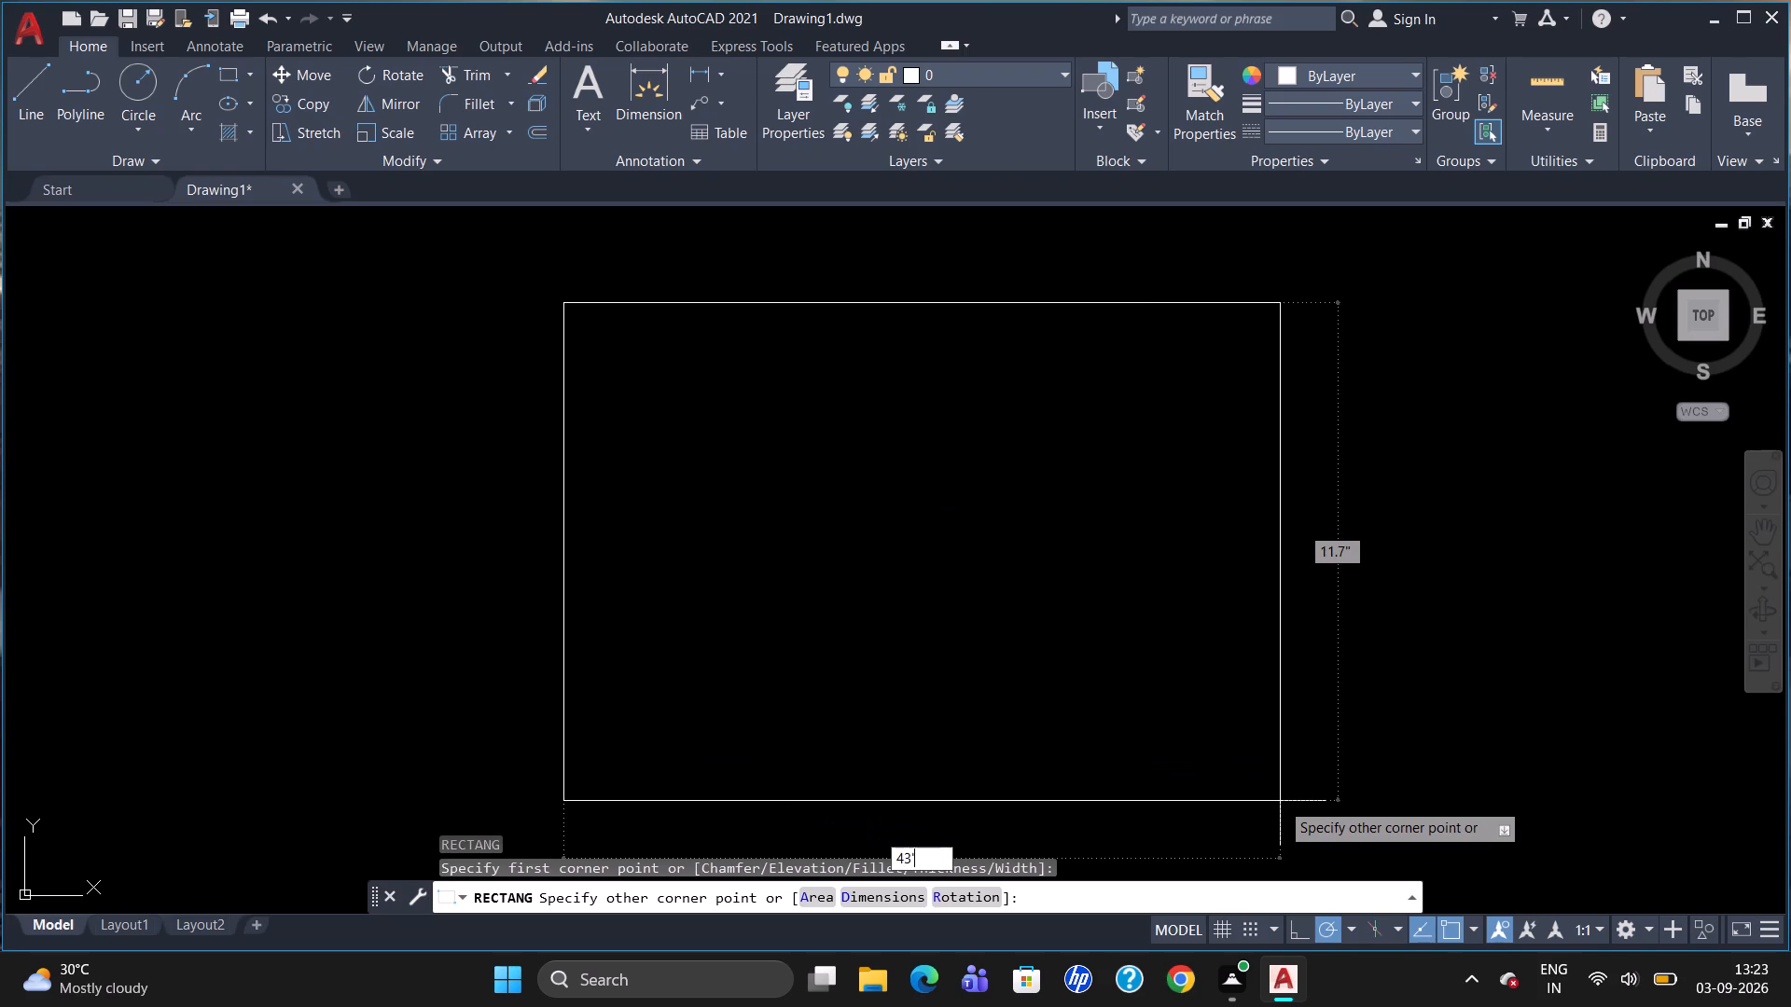
key("5")
key("shift+quotedbl")
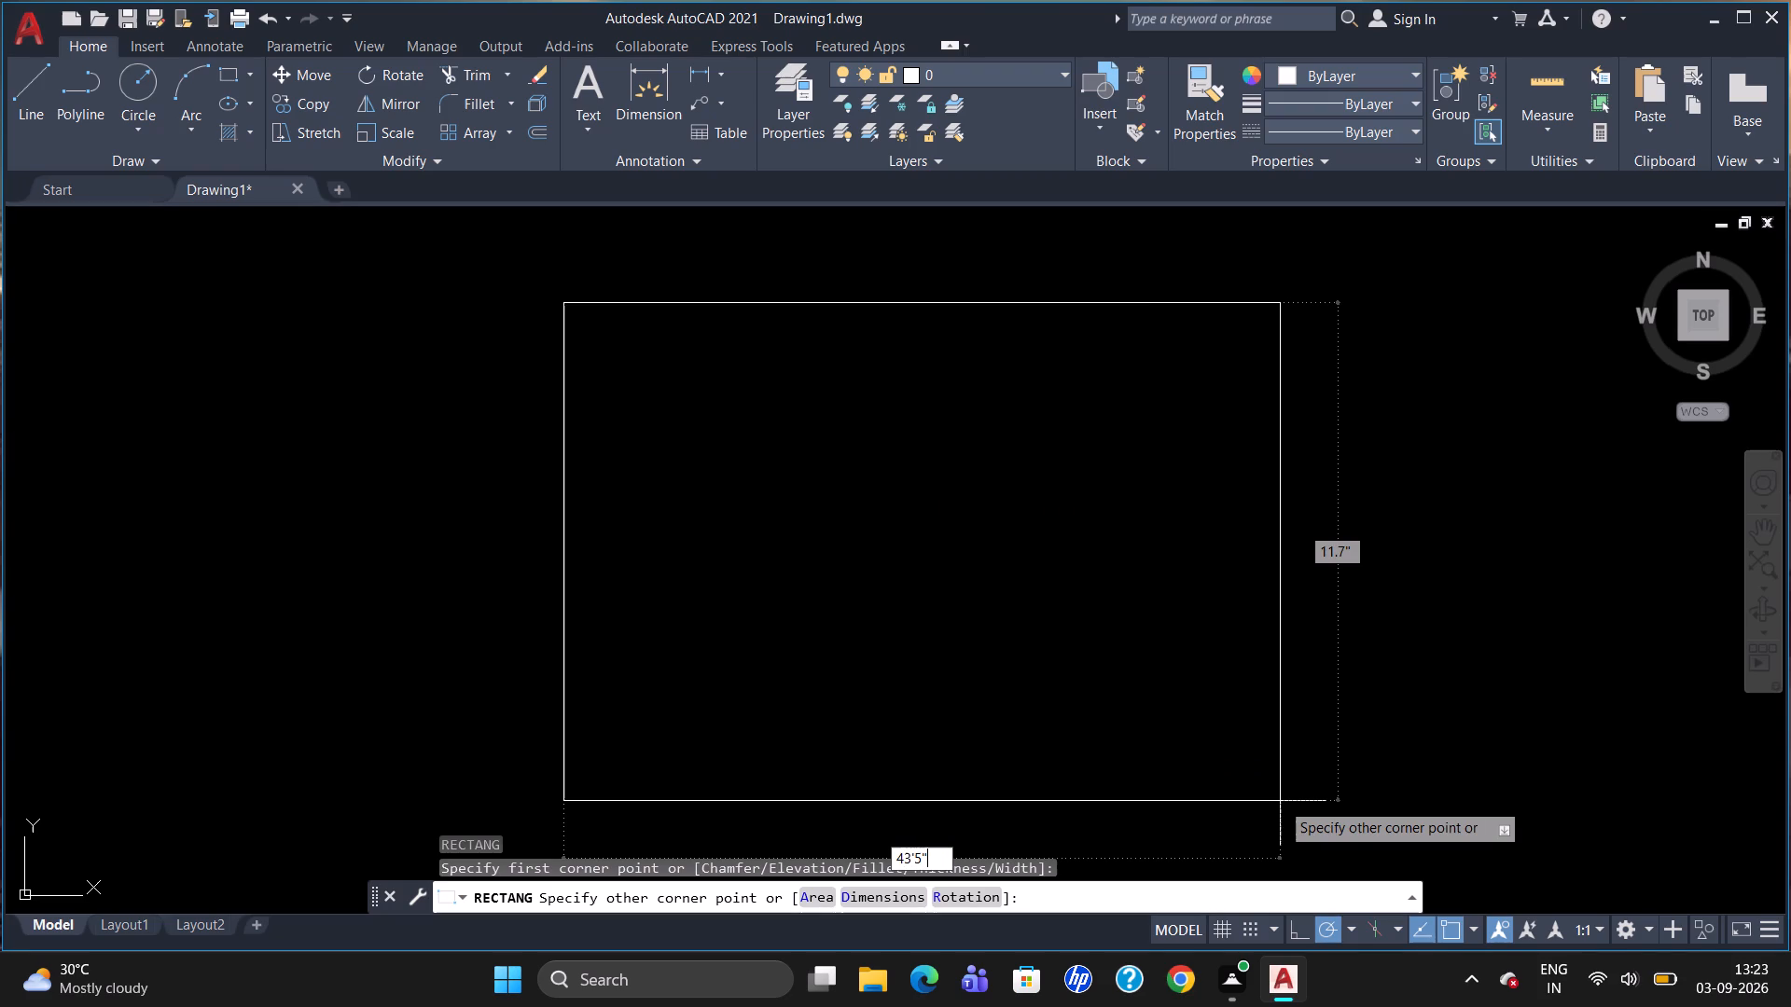
key("Tab")
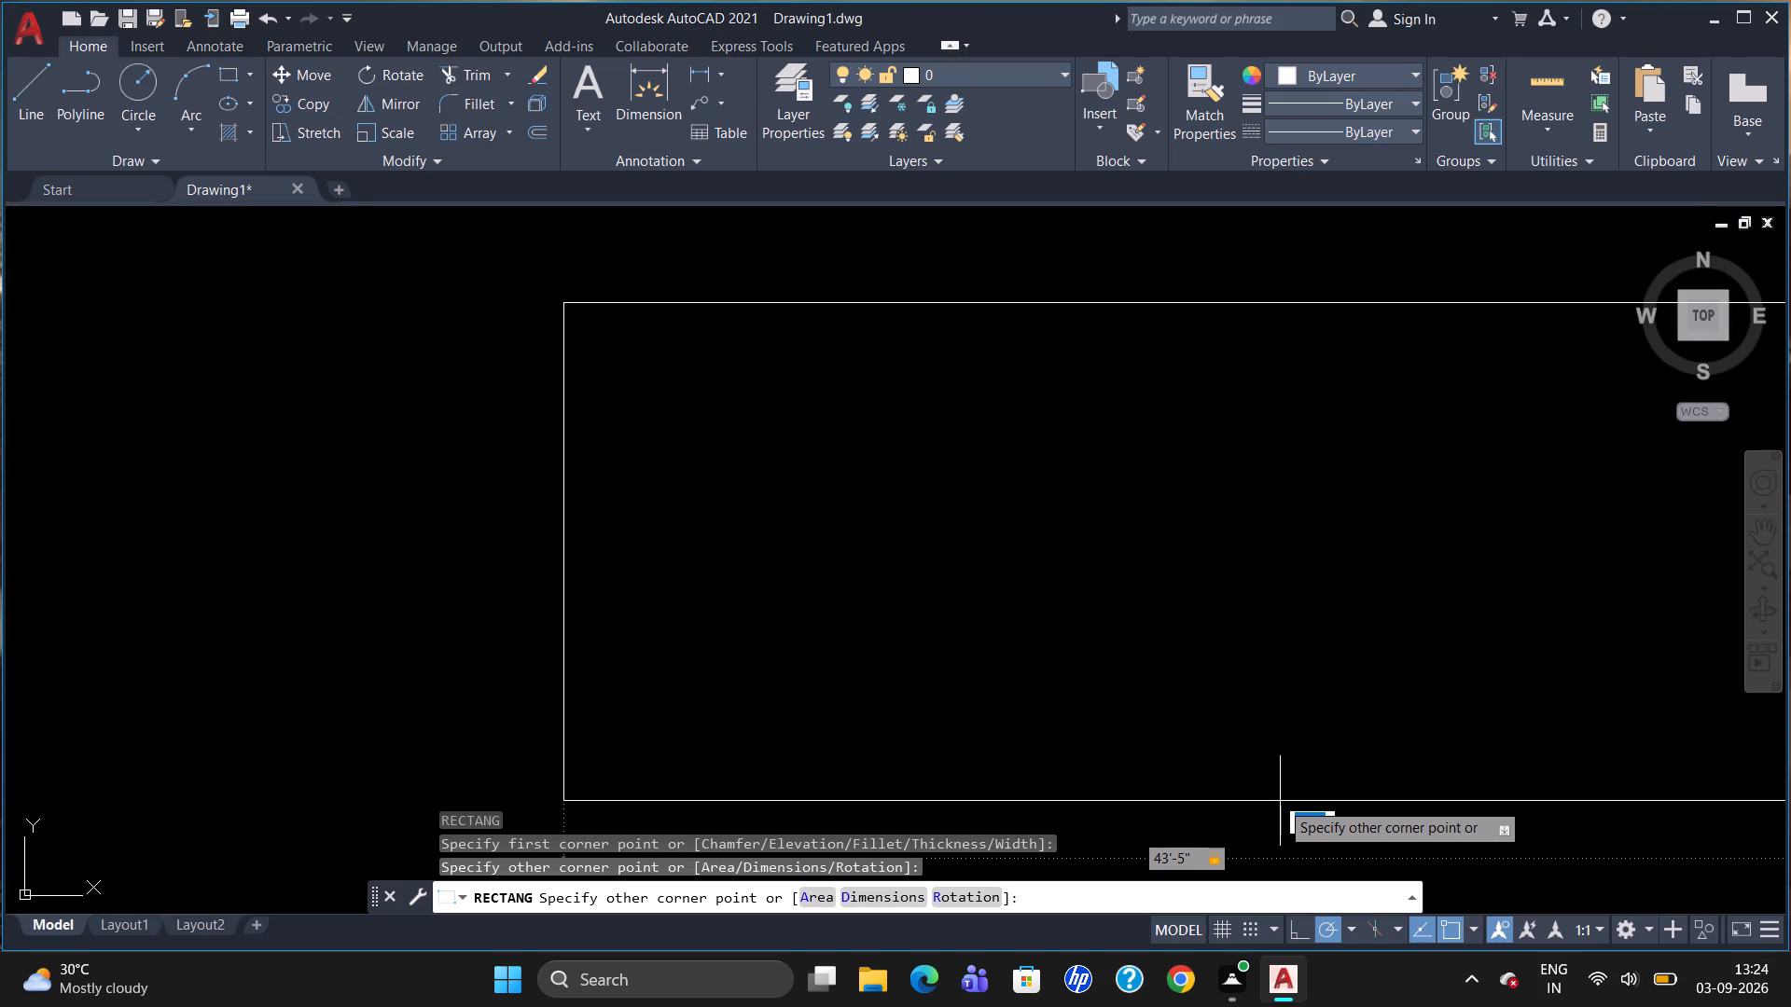
type("43'11\"")
key("Return")
key("Escape")
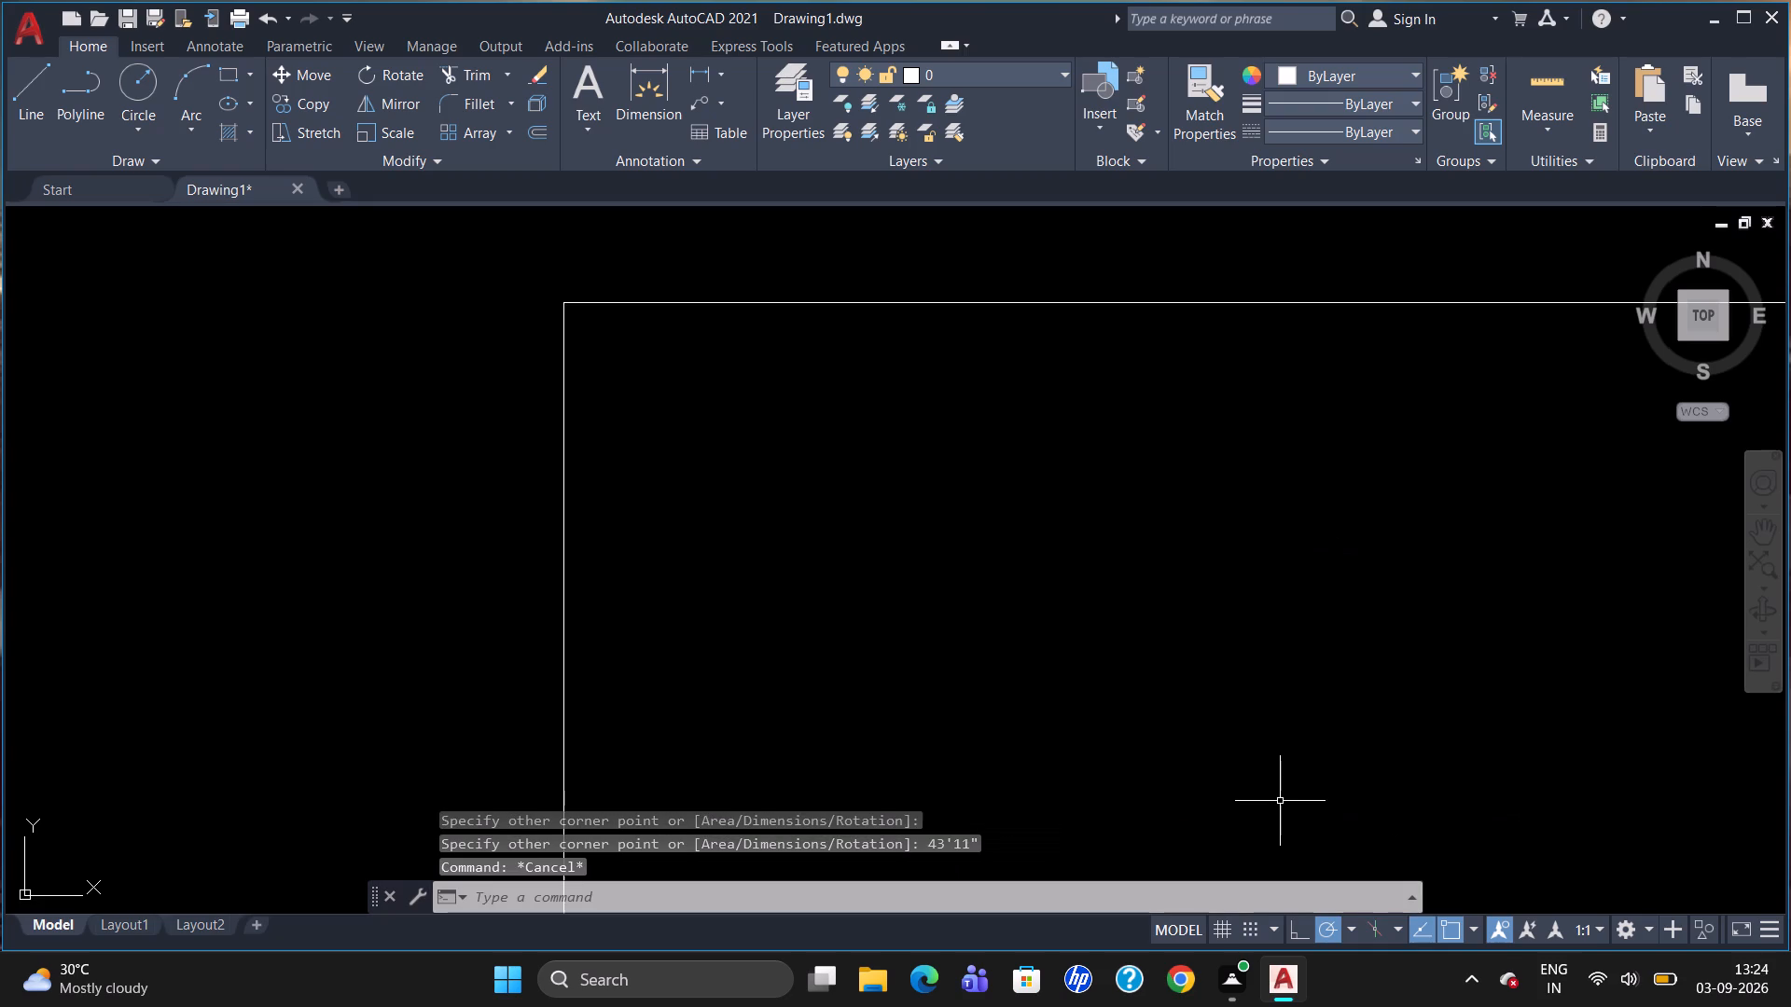
Move the UCS origin clear of the rectangle, about 44' away at 180° from near its upper-left corner.
scroll(806, 395, "down", 5)
scroll(1261, 201, "down", 1)
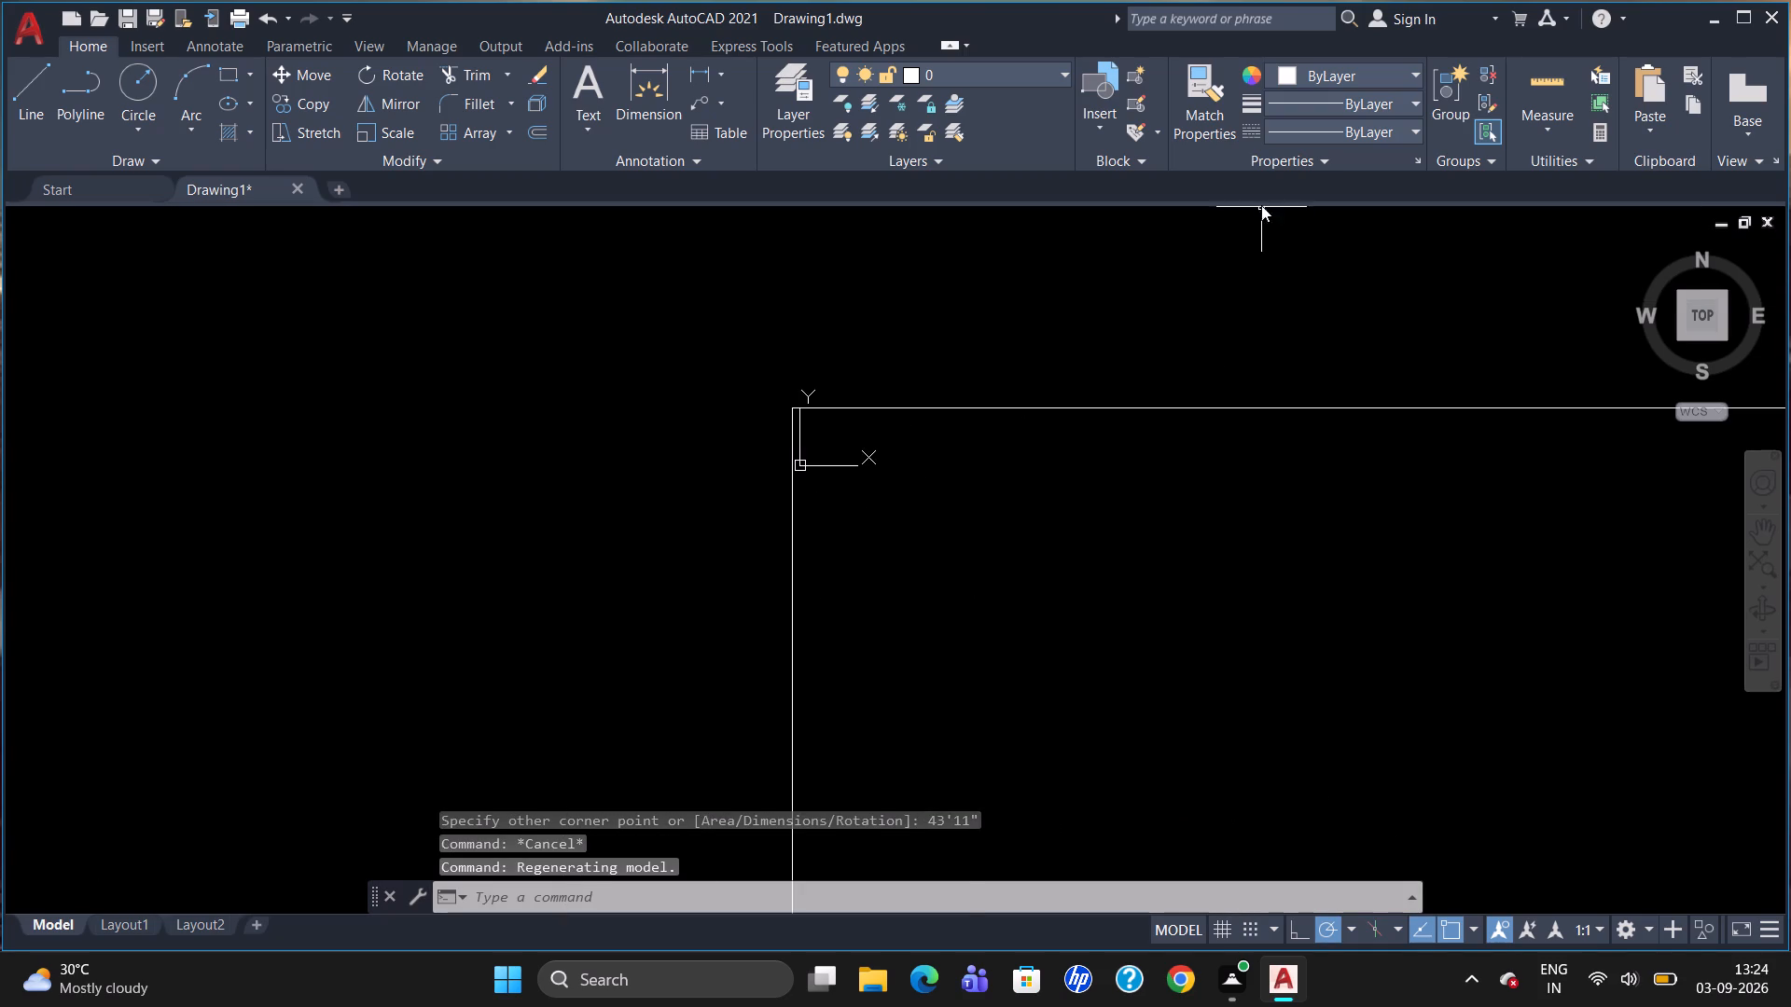
scroll(1261, 205, "down", 2)
scroll(1231, 433, "down", 4)
scroll(1510, 600, "up", 3)
scroll(1394, 628, "down", 2)
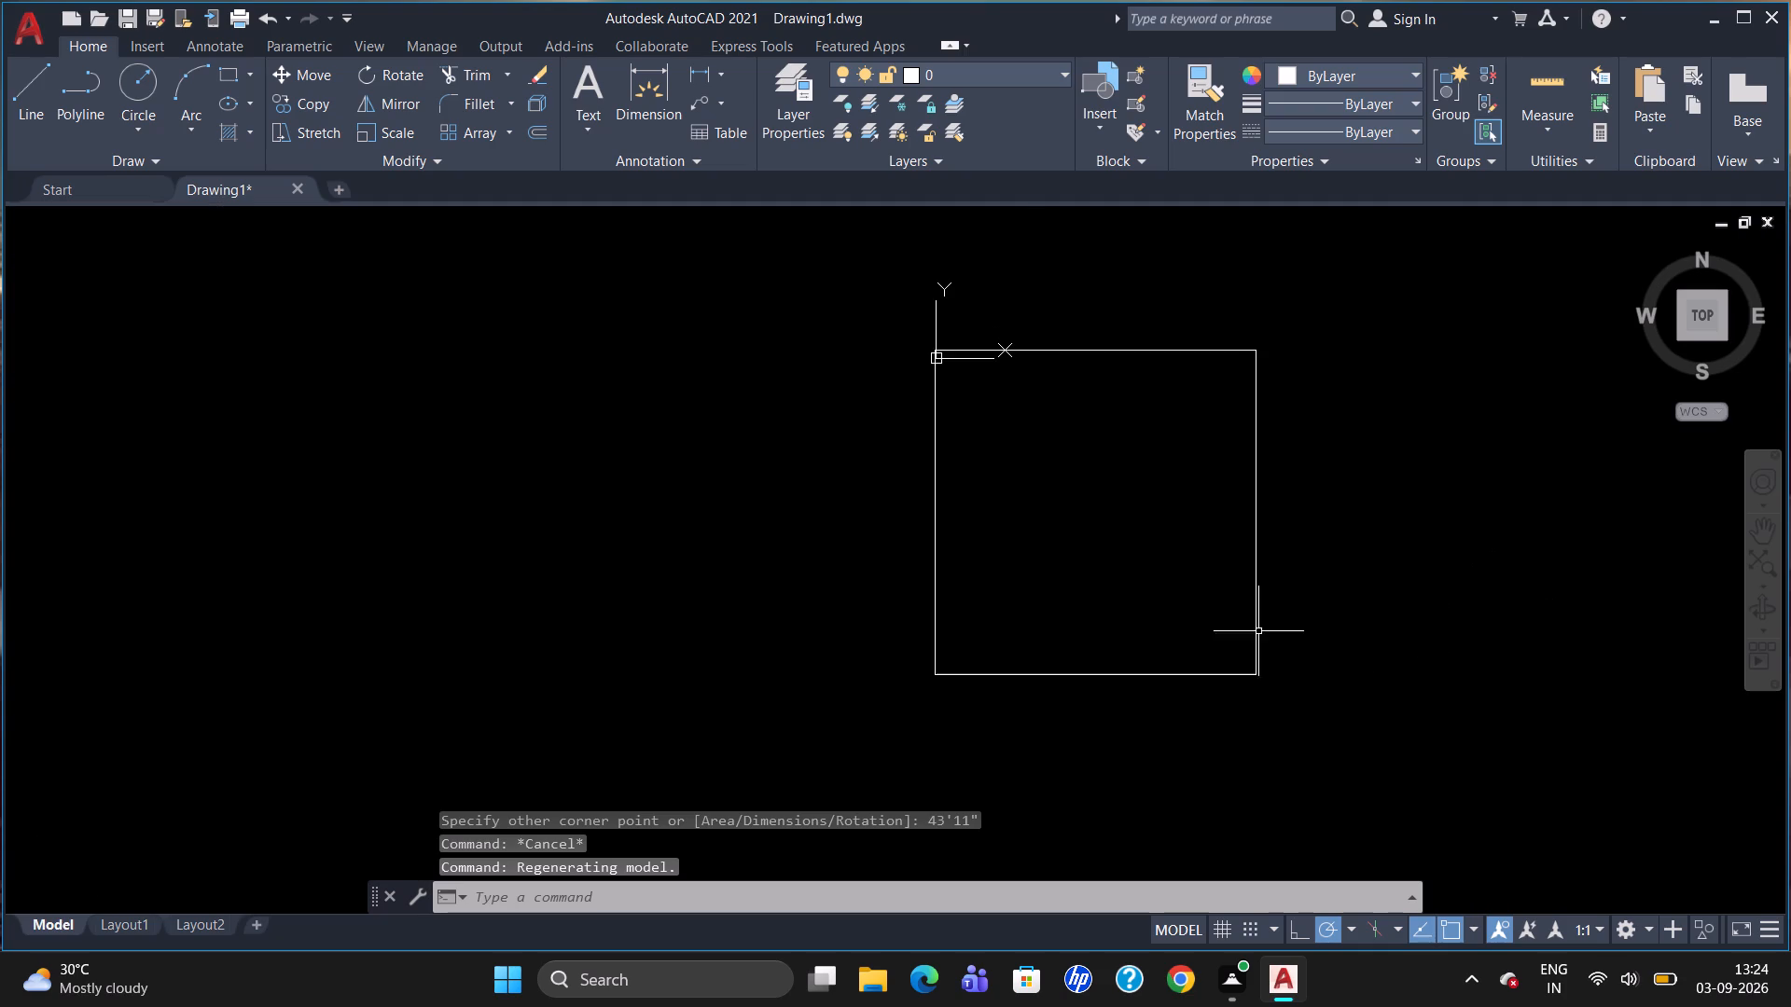
left_click(942, 359)
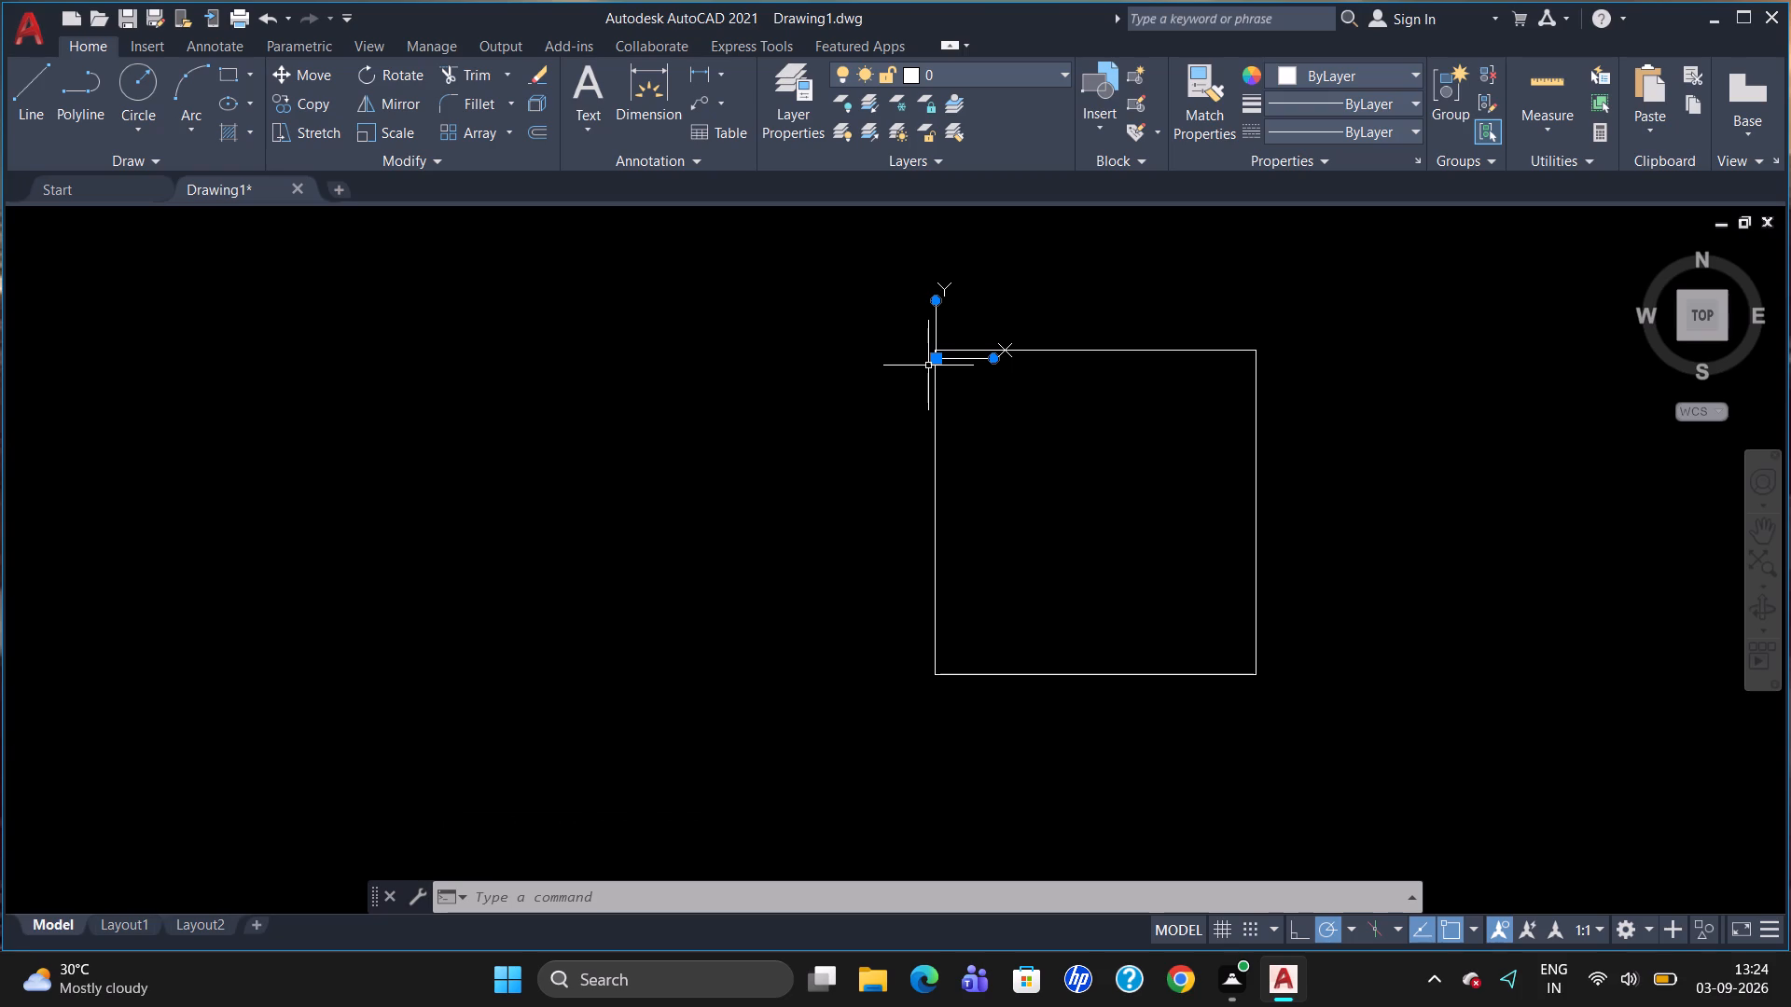
left_click_drag(940, 359, 848, 366)
left_click_drag(848, 366, 735, 364)
left_click(935, 358)
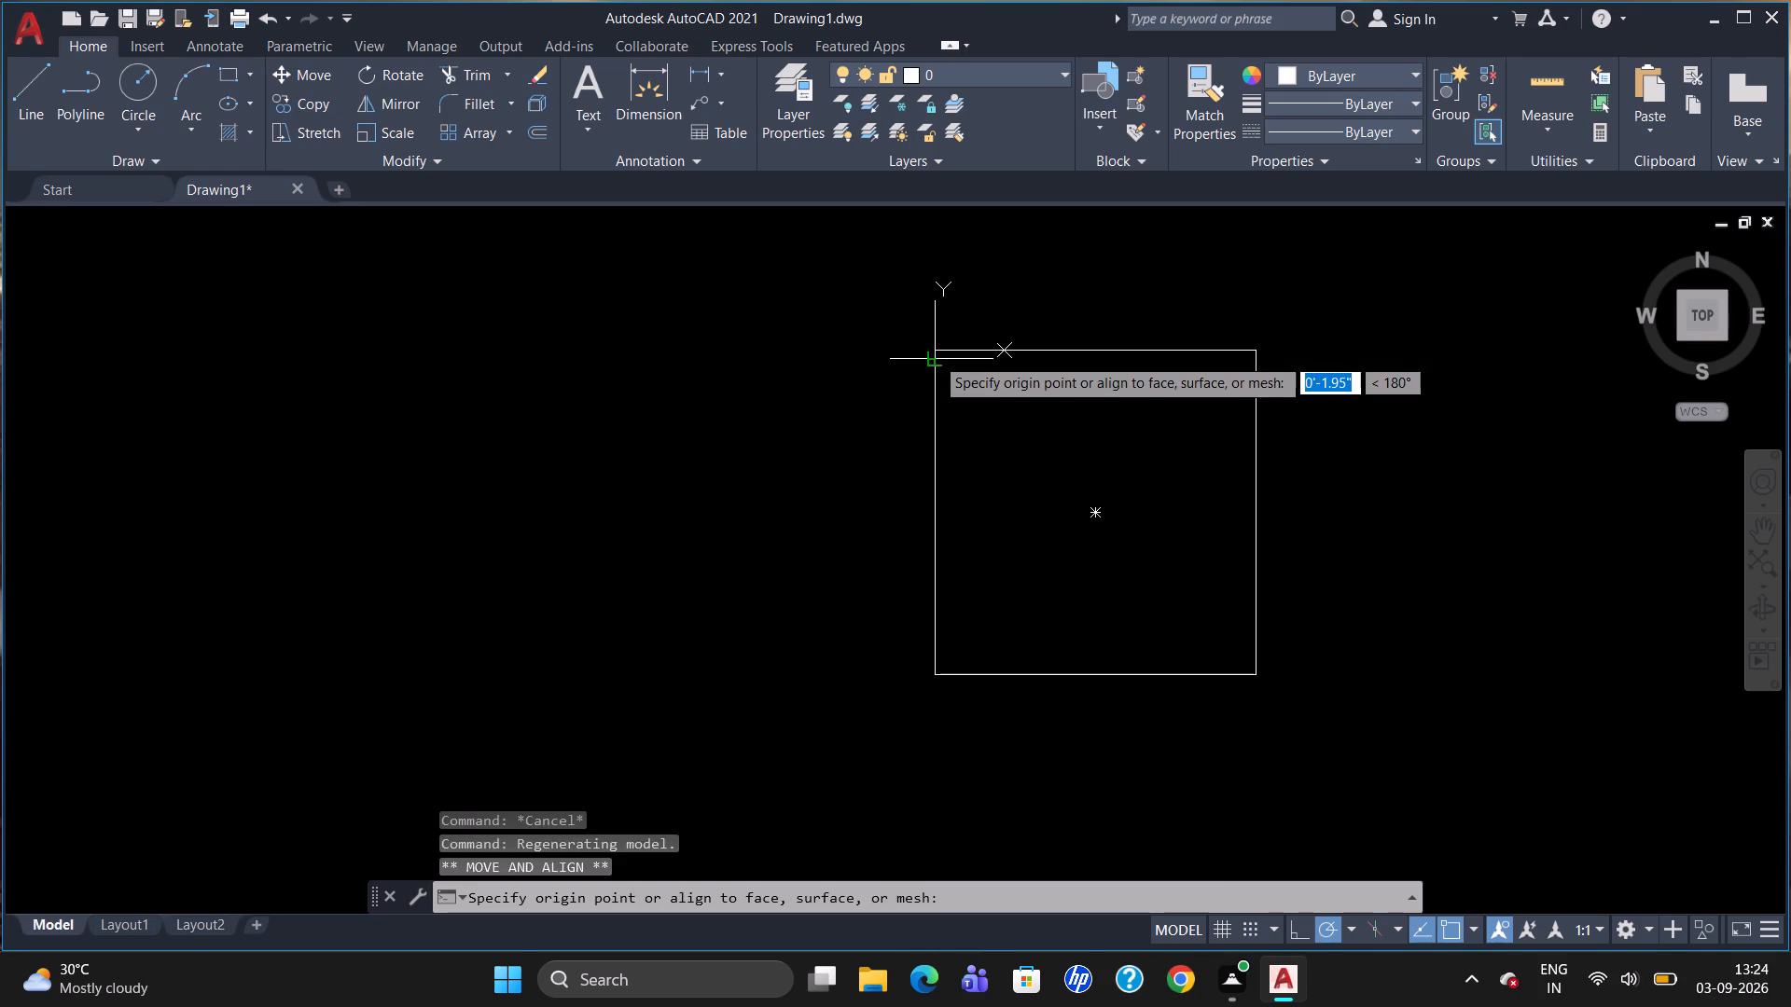
left_click_drag(935, 354, 865, 372)
left_click_drag(935, 351, 935, 350)
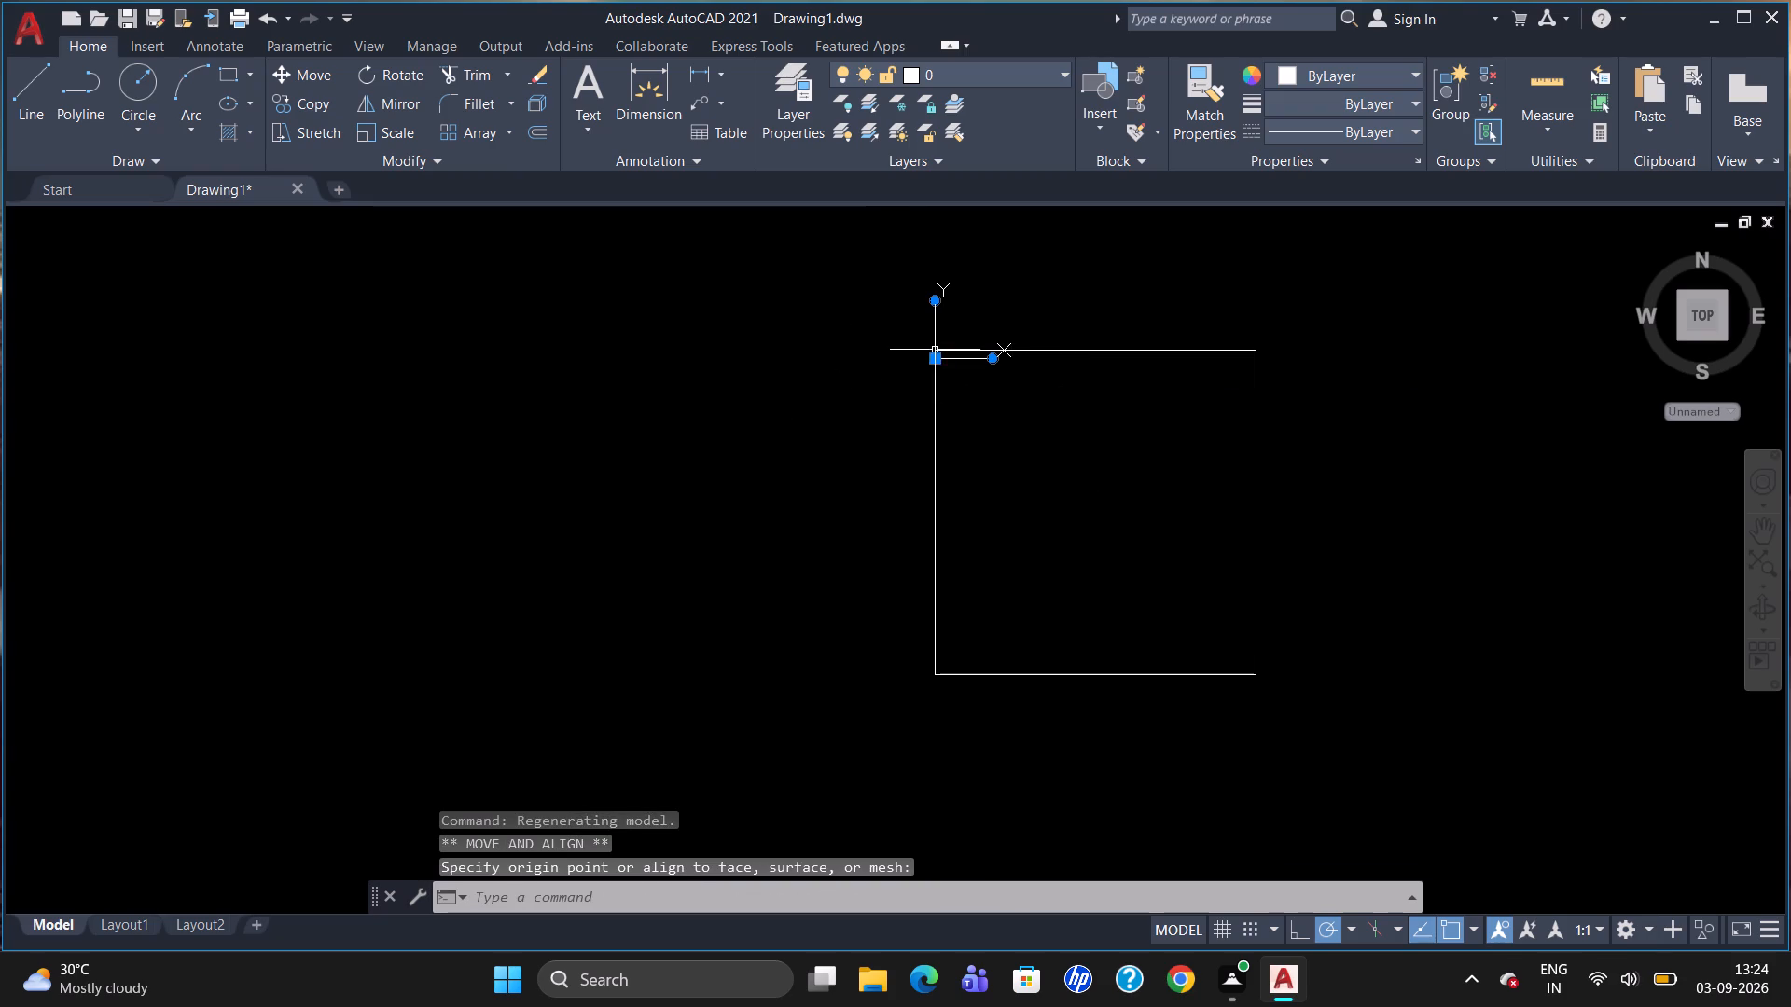
left_click_drag(935, 350, 898, 381)
left_click_drag(935, 357, 723, 376)
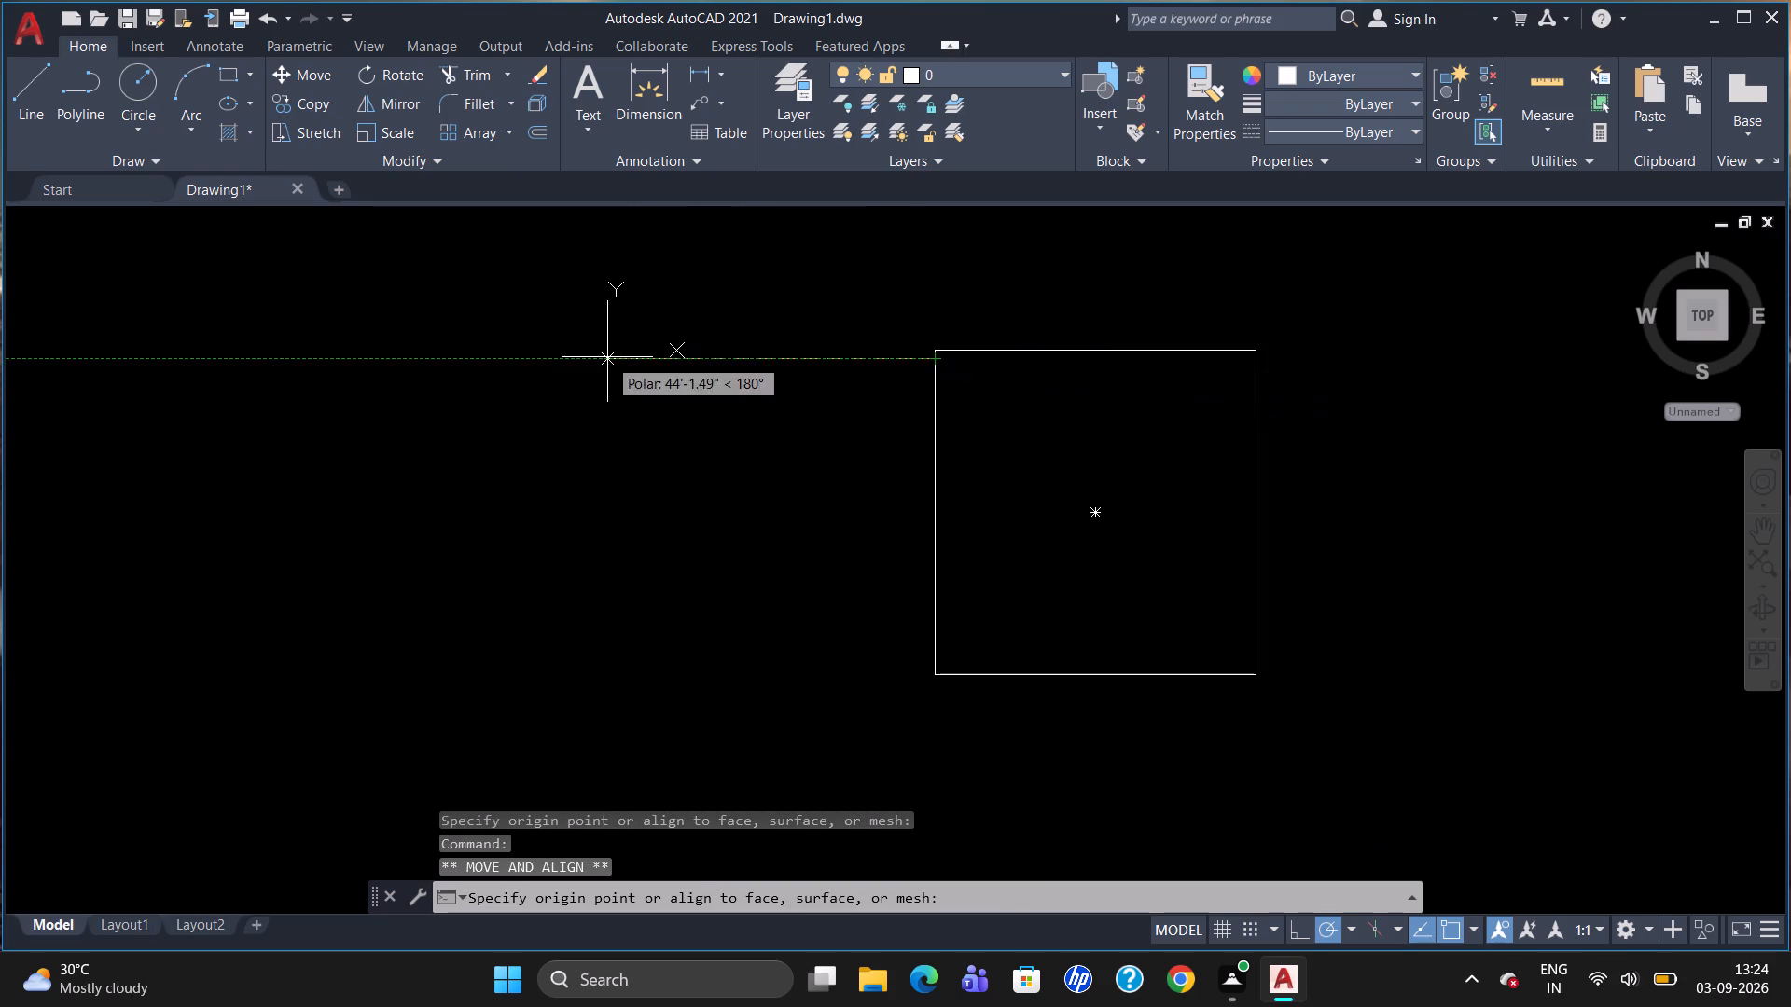
left_click(608, 355)
scroll(1060, 430, "up", 1)
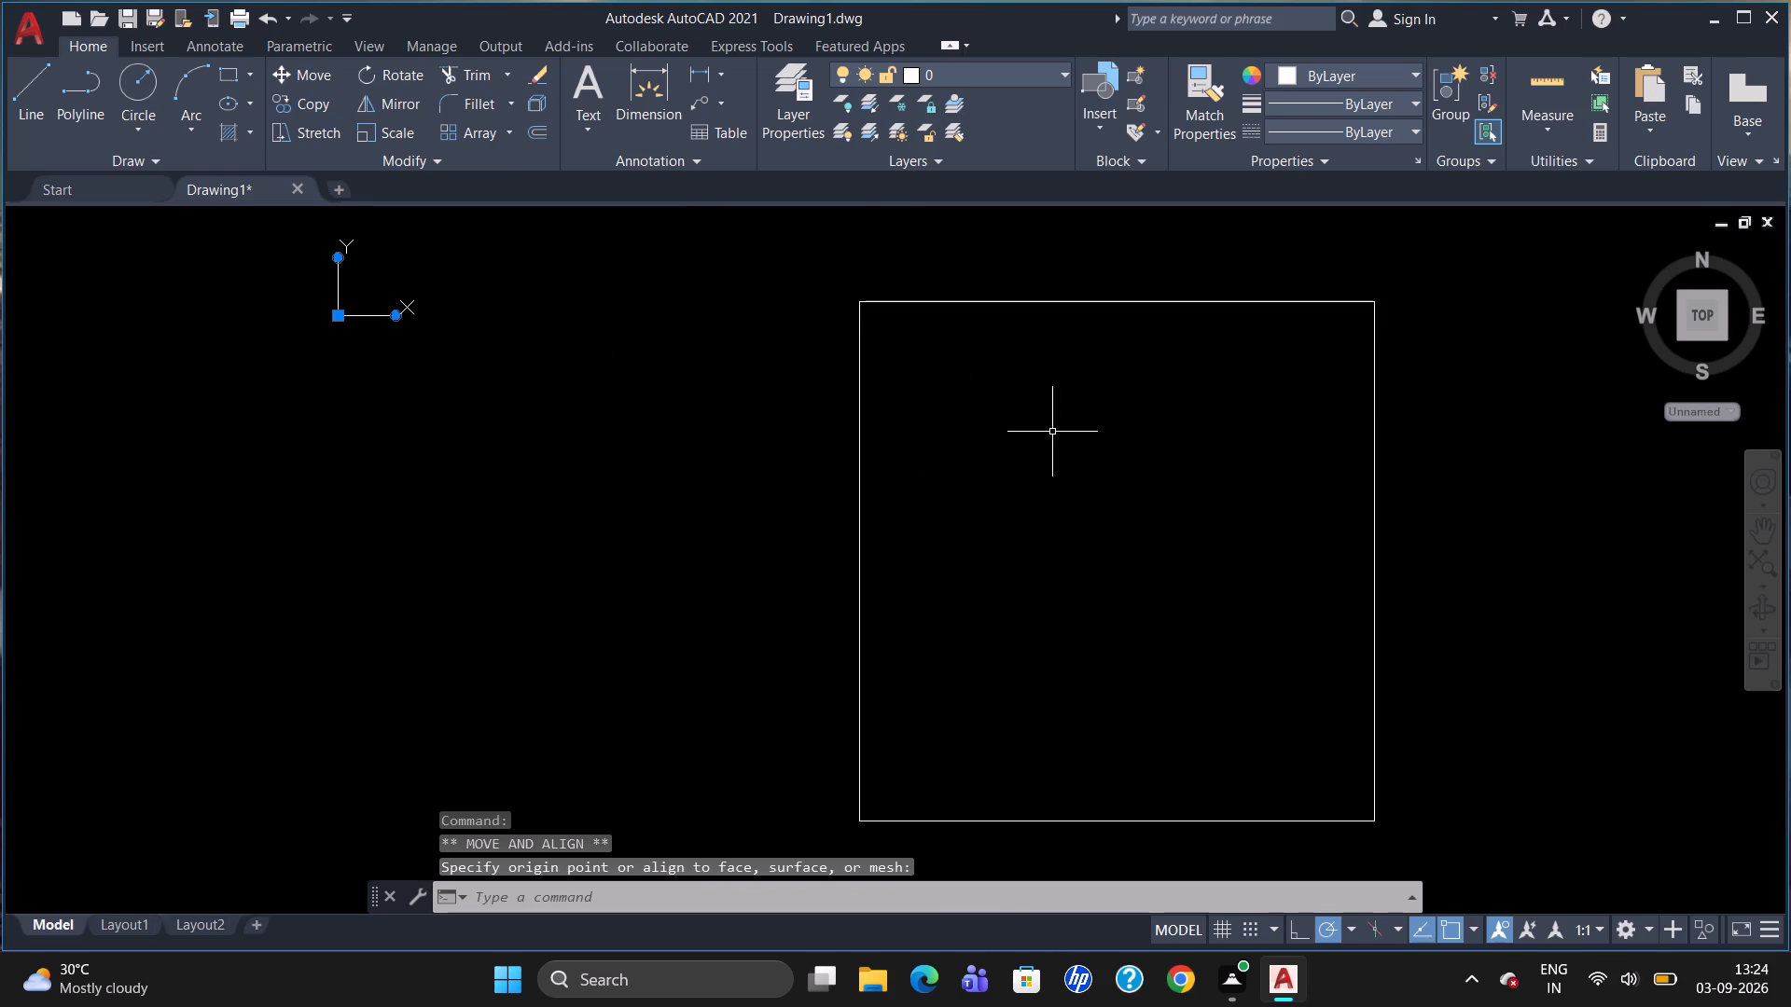
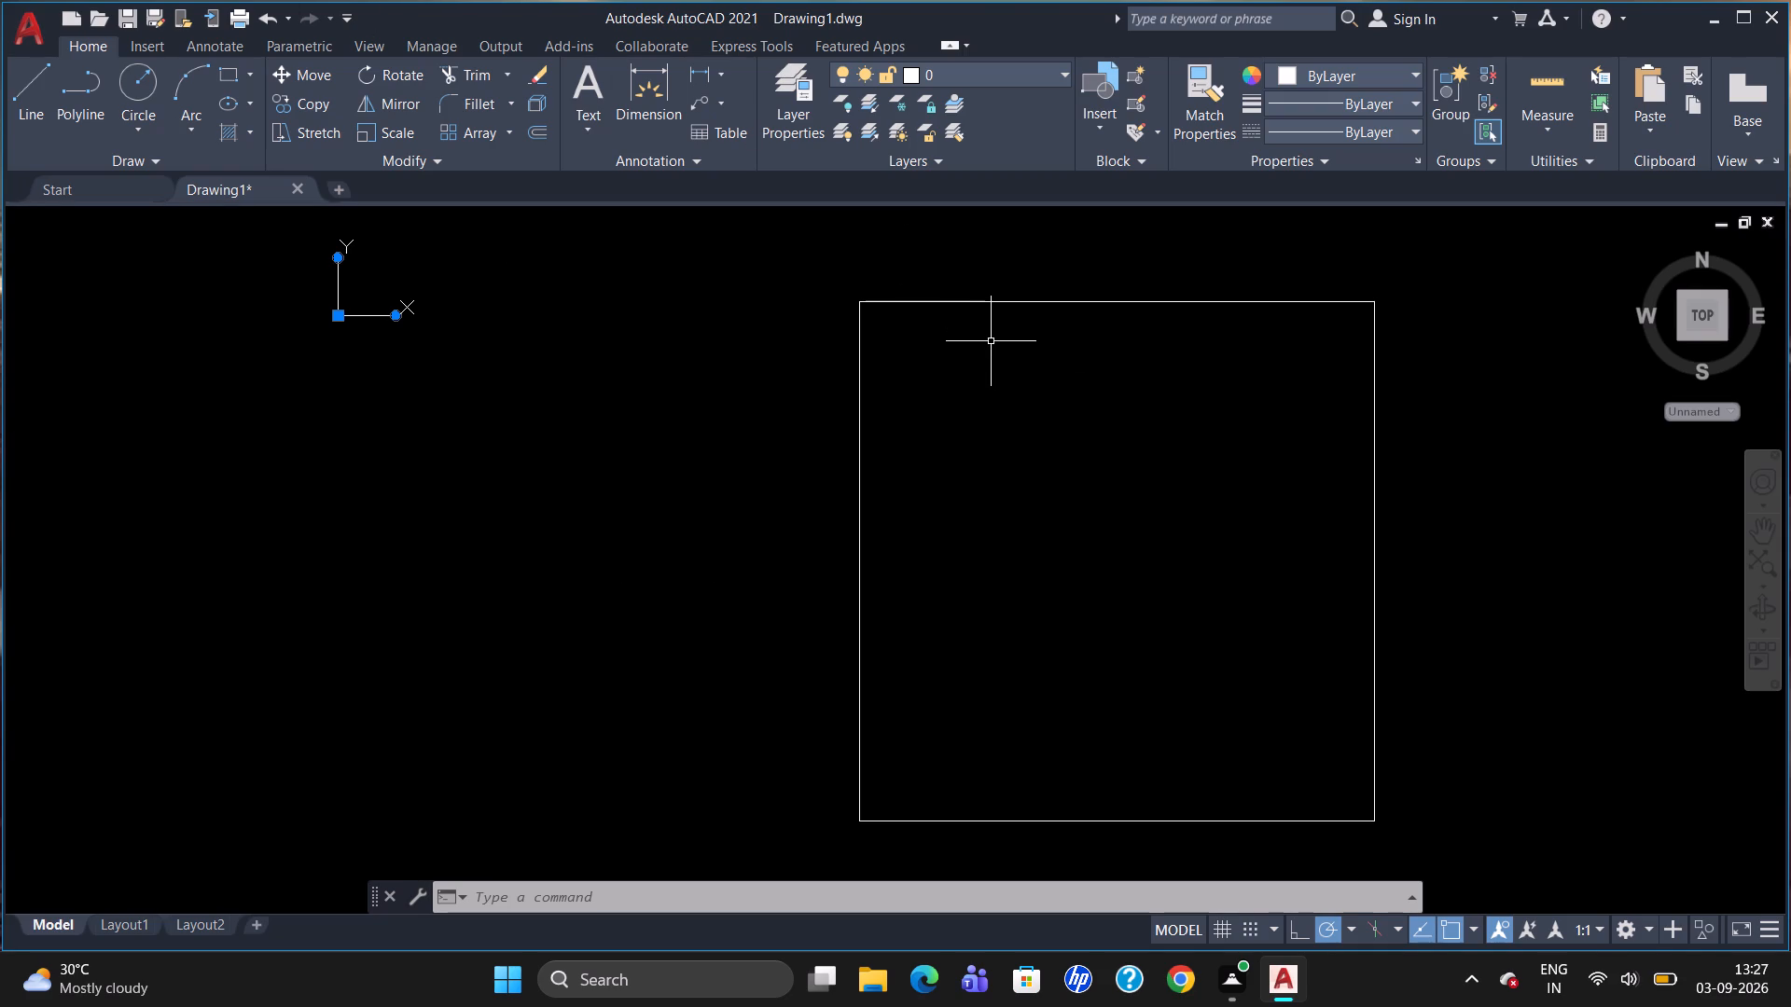
Explode the 43'5" by 43'11" outline rectangle into separate lines.
key("x")
key("Return")
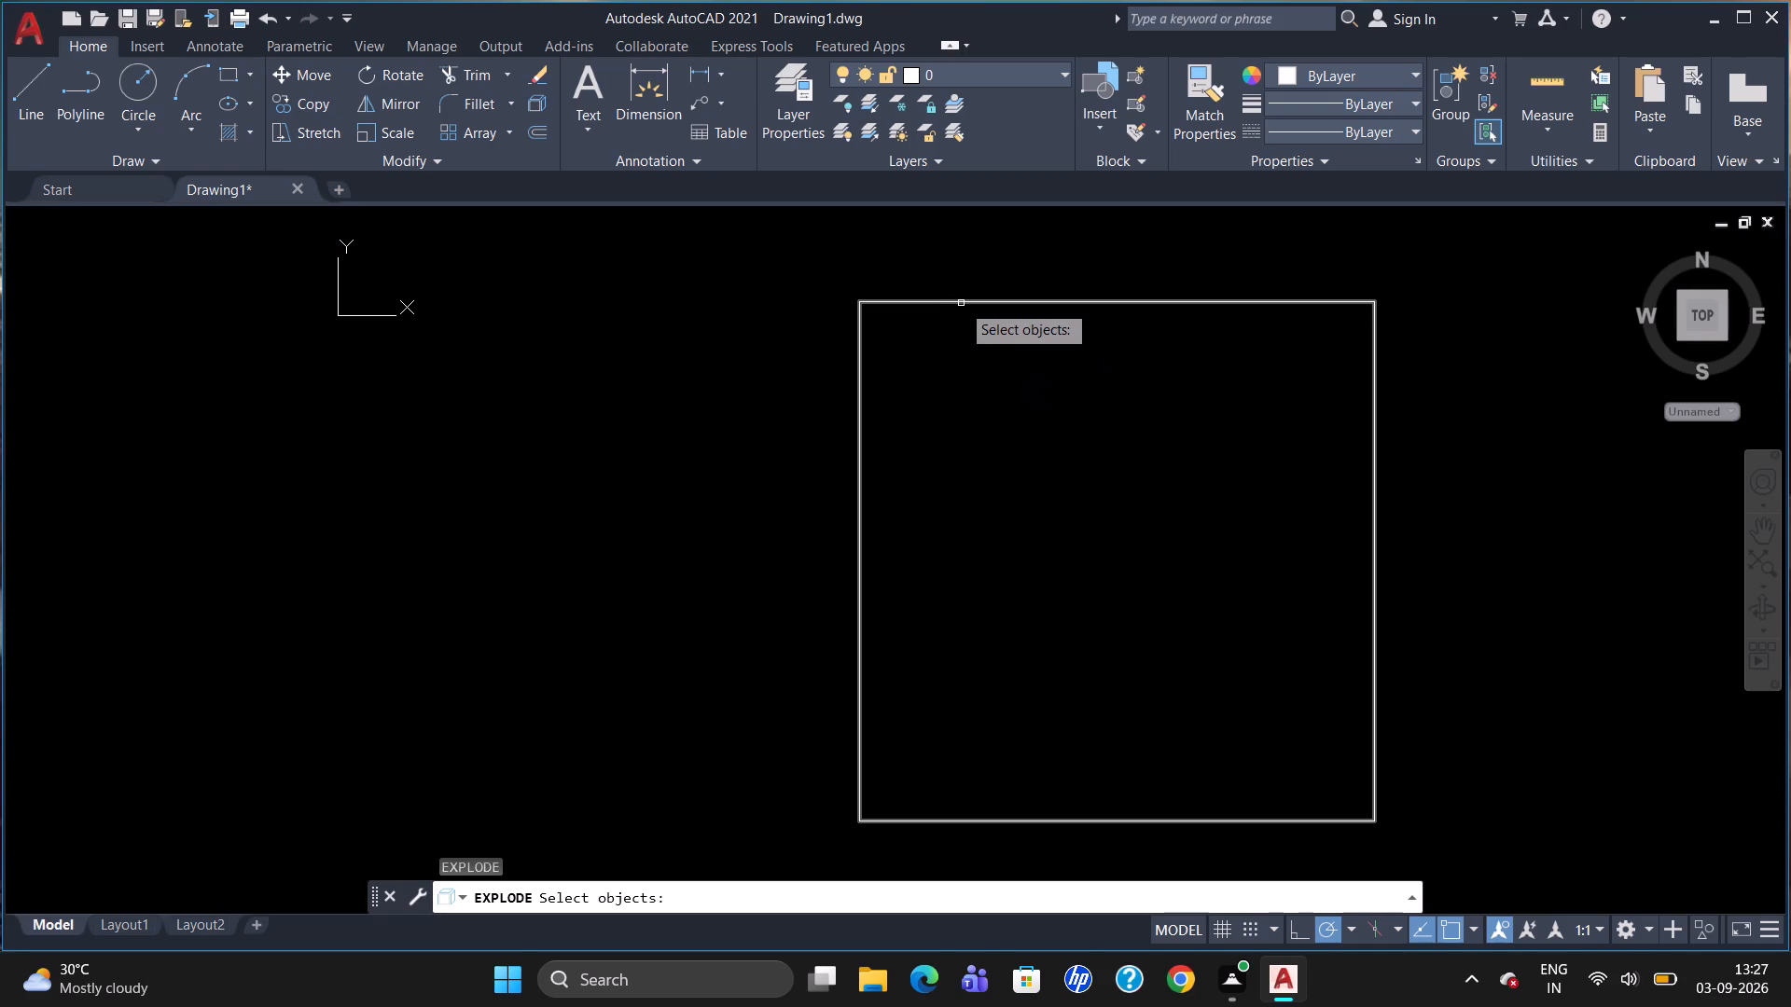
left_click(964, 304)
key("Return")
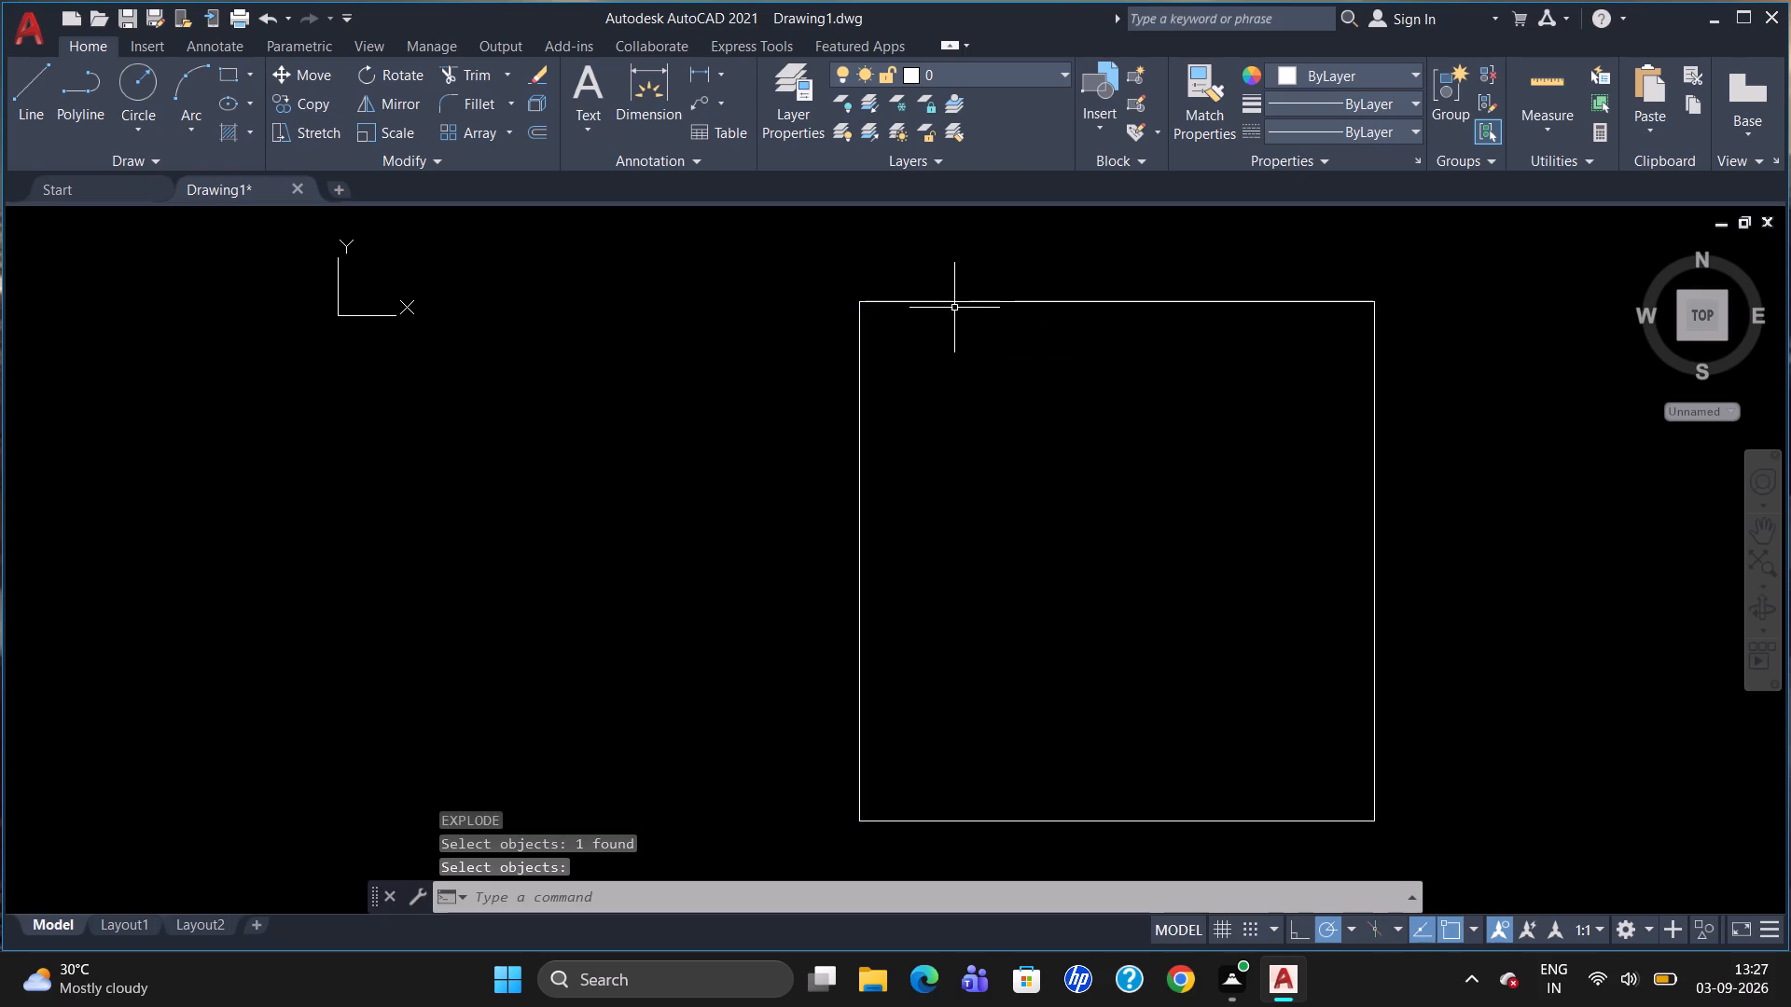
left_click(966, 302)
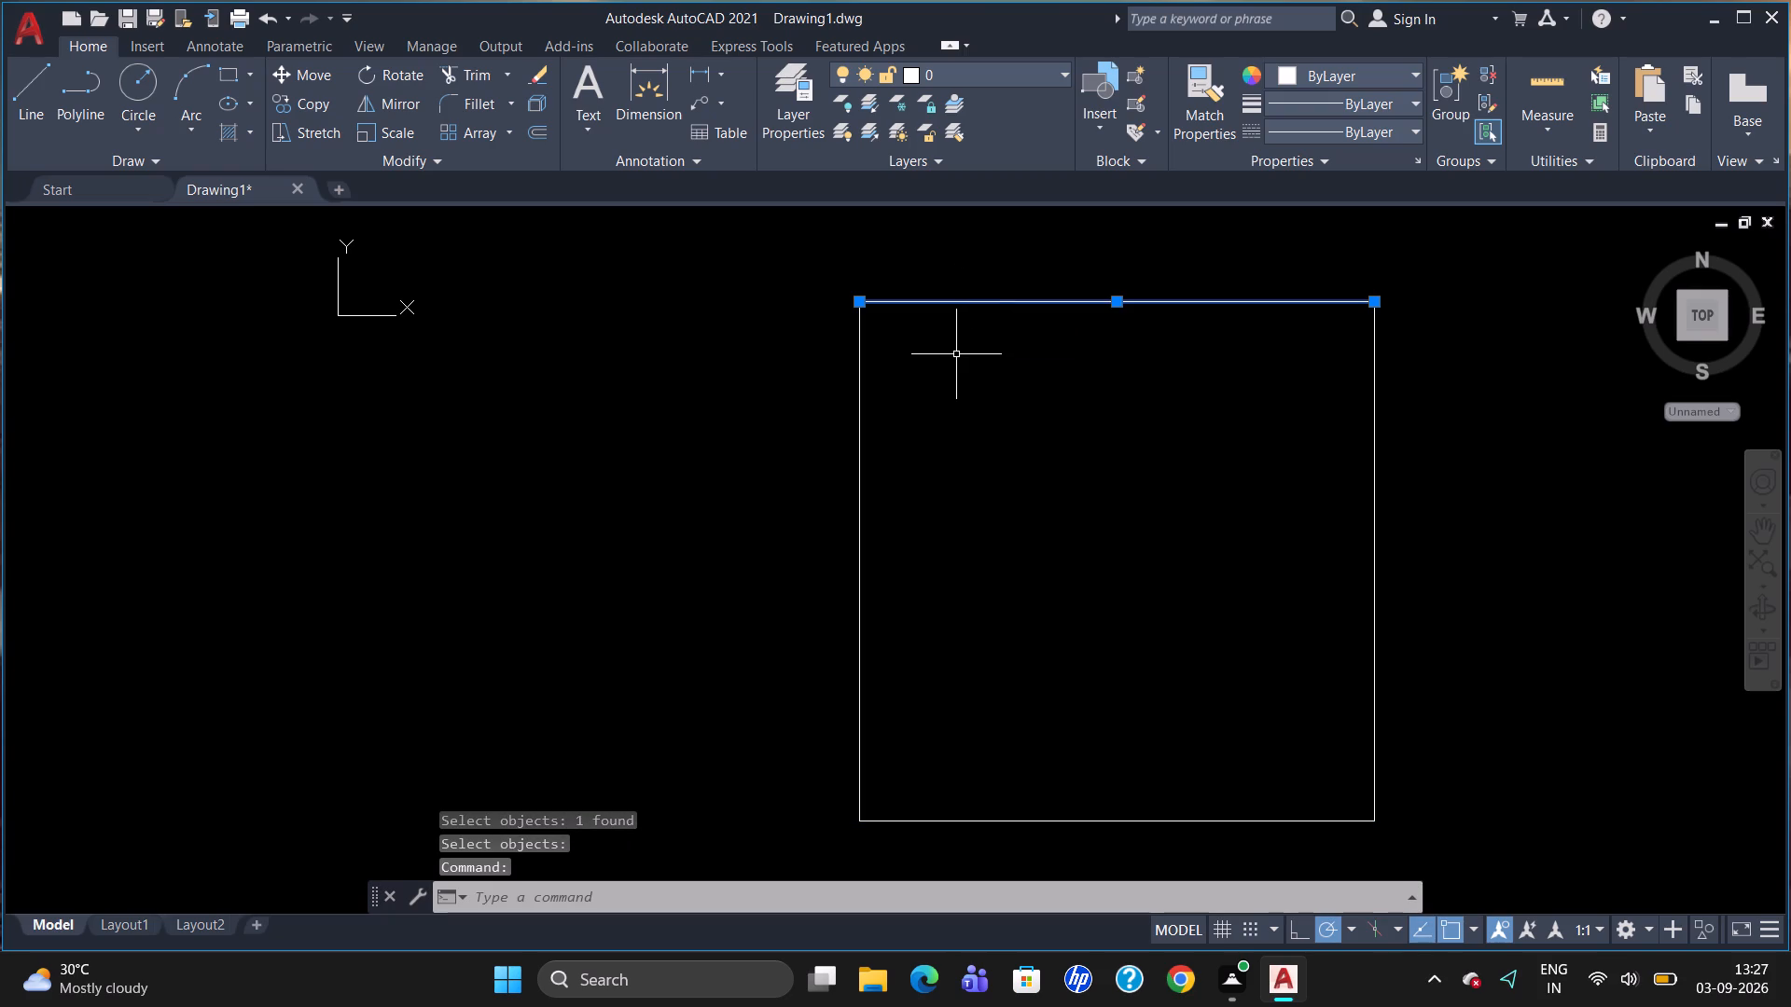
key("Escape")
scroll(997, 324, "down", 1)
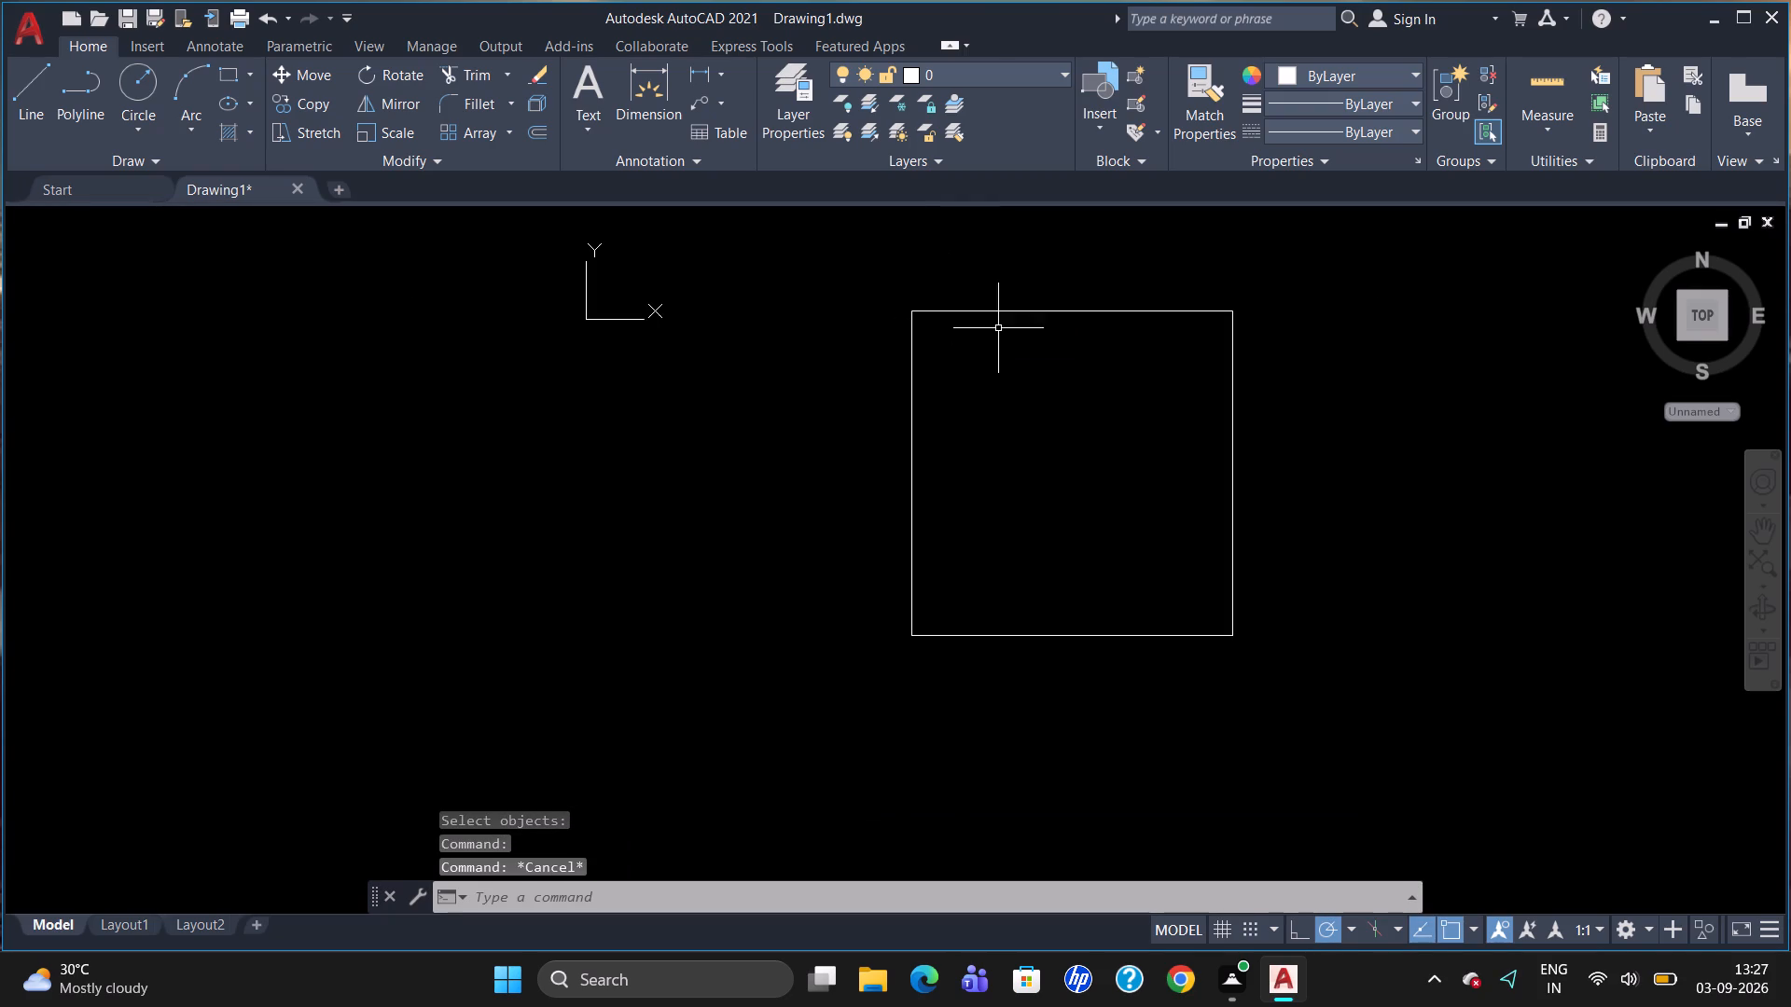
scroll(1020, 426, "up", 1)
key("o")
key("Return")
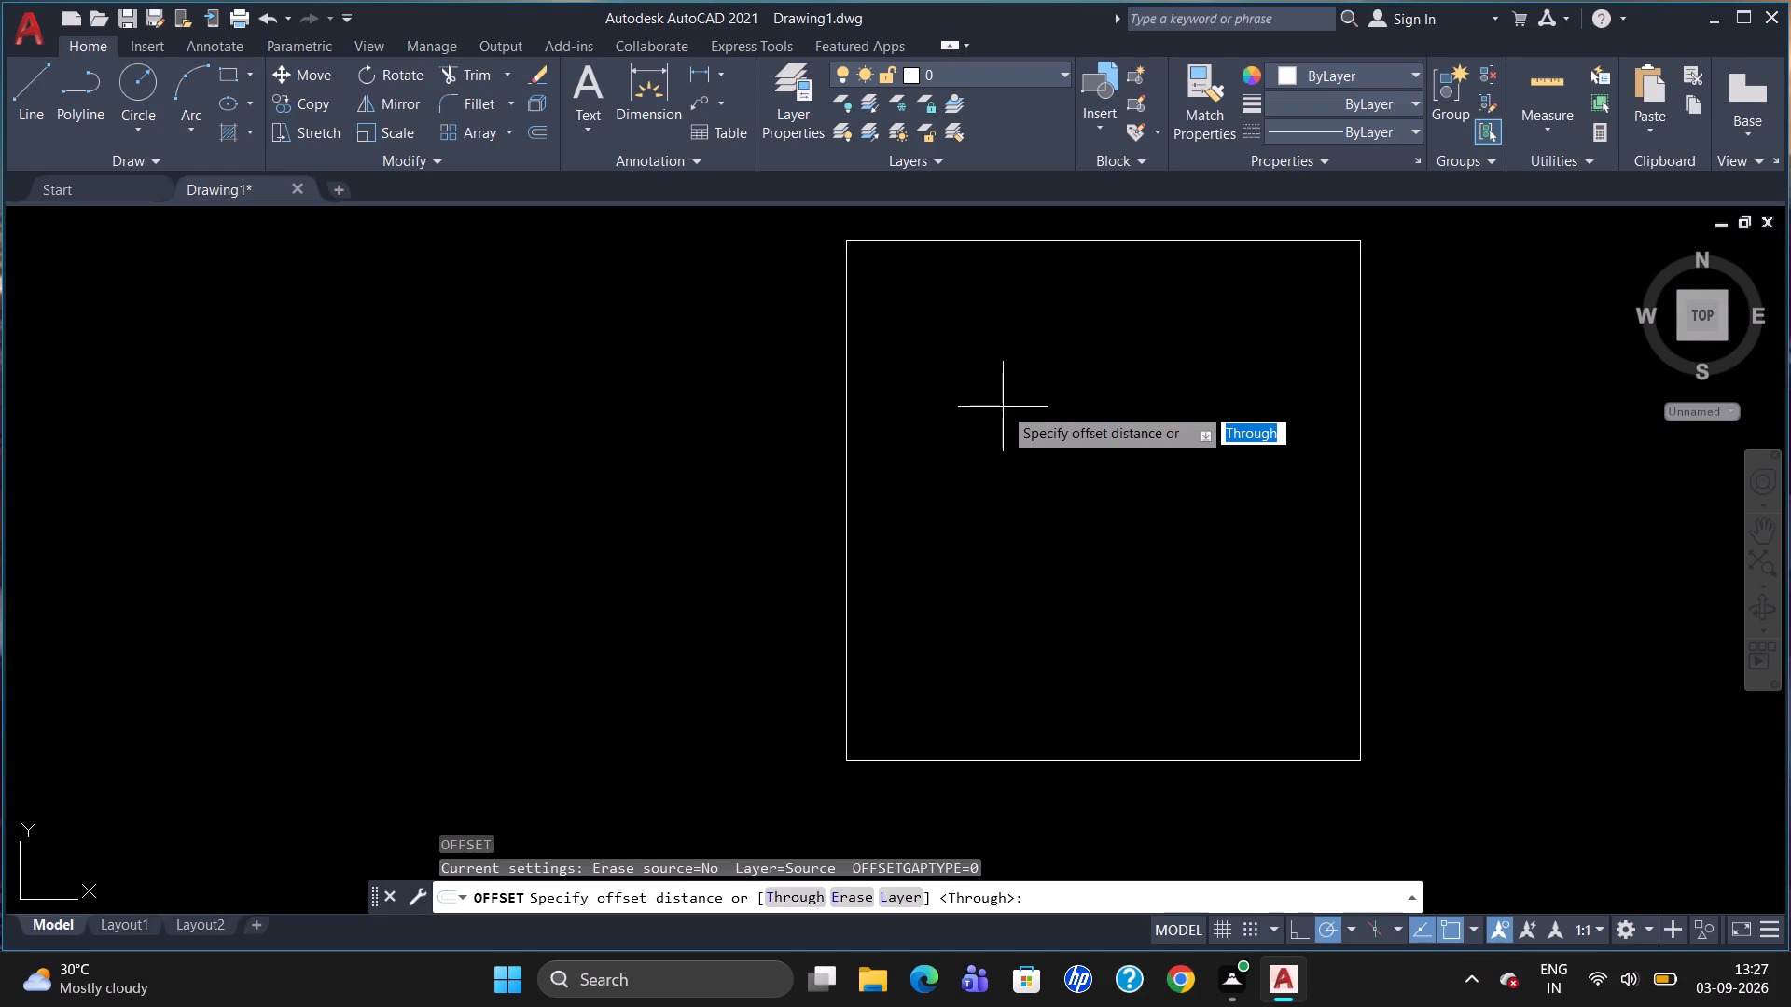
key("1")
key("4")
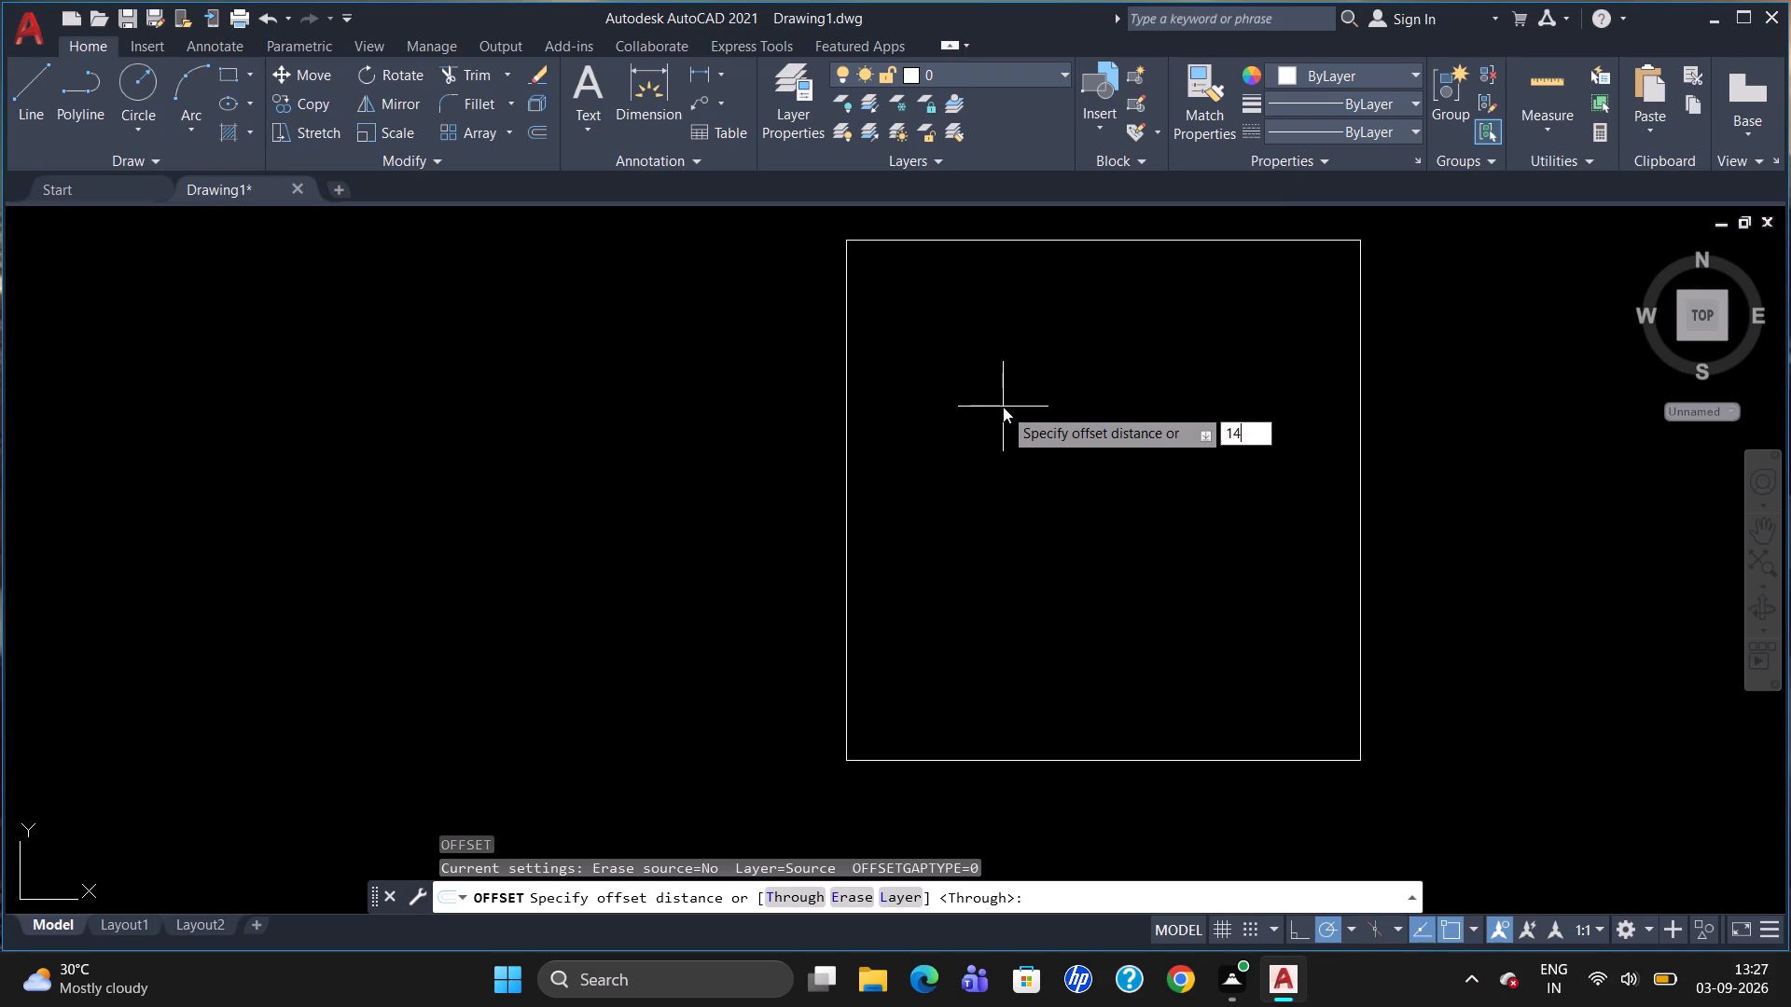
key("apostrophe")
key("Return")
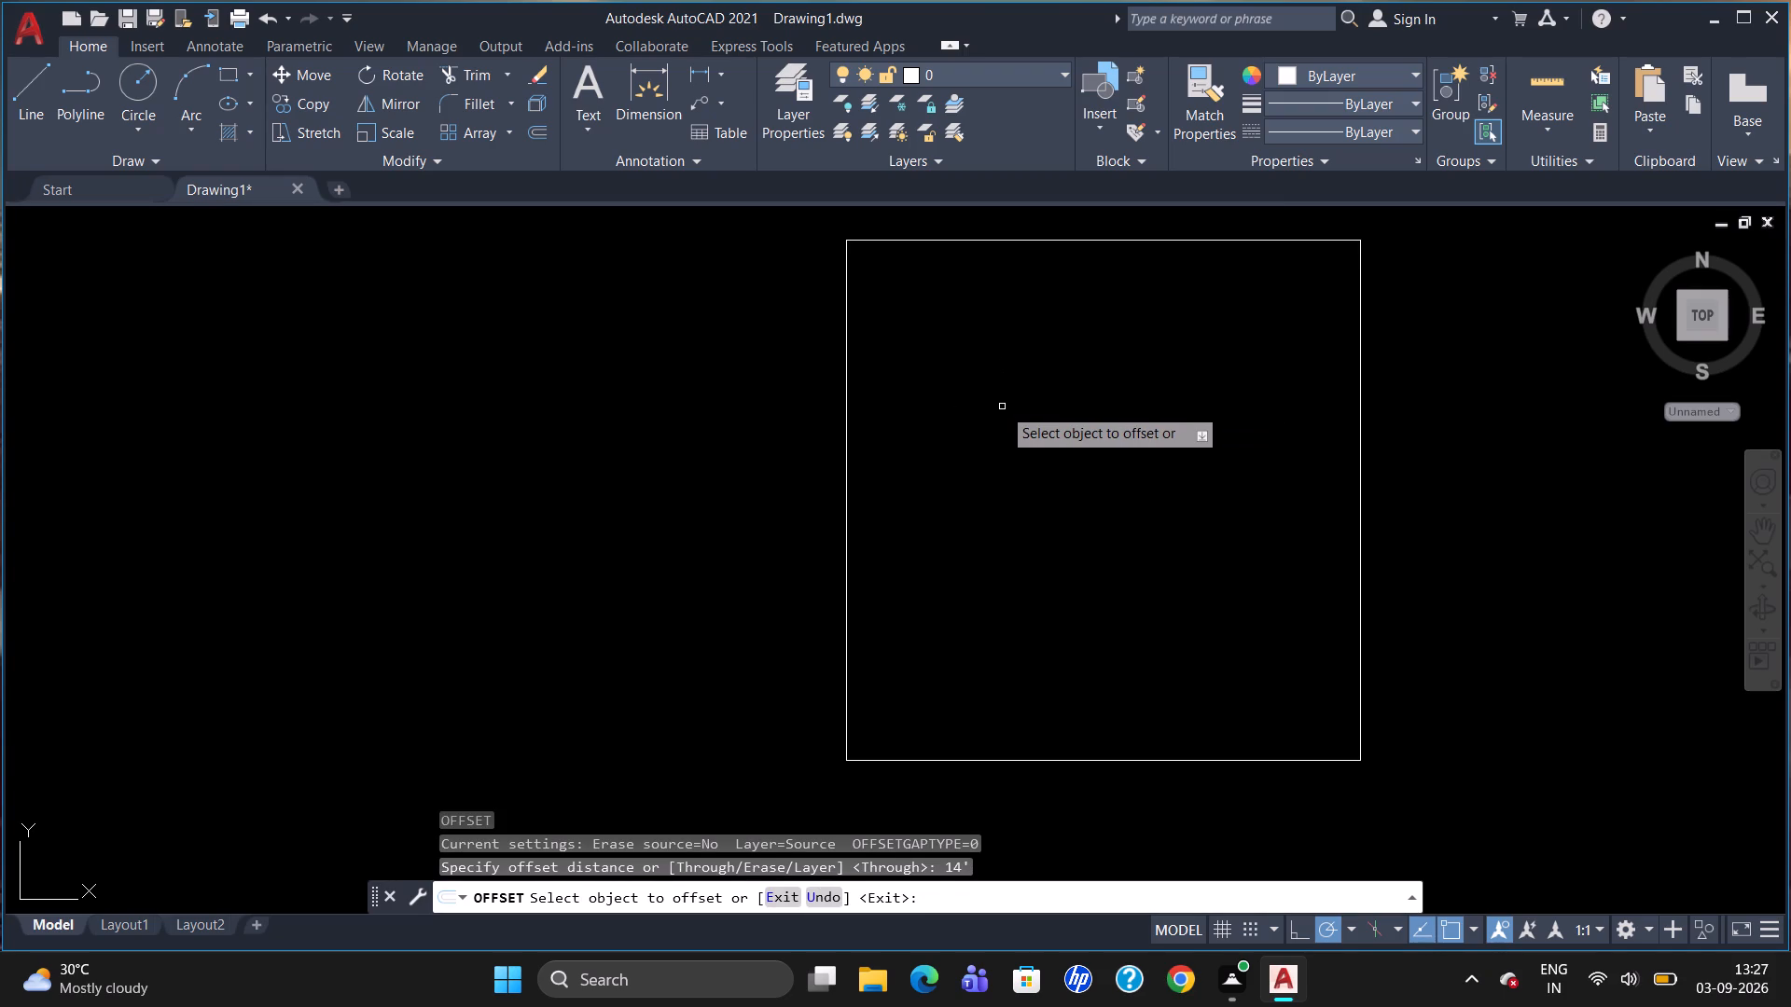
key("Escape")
Offset the outline's left and top edges 9" inward.
key("o")
key("Return")
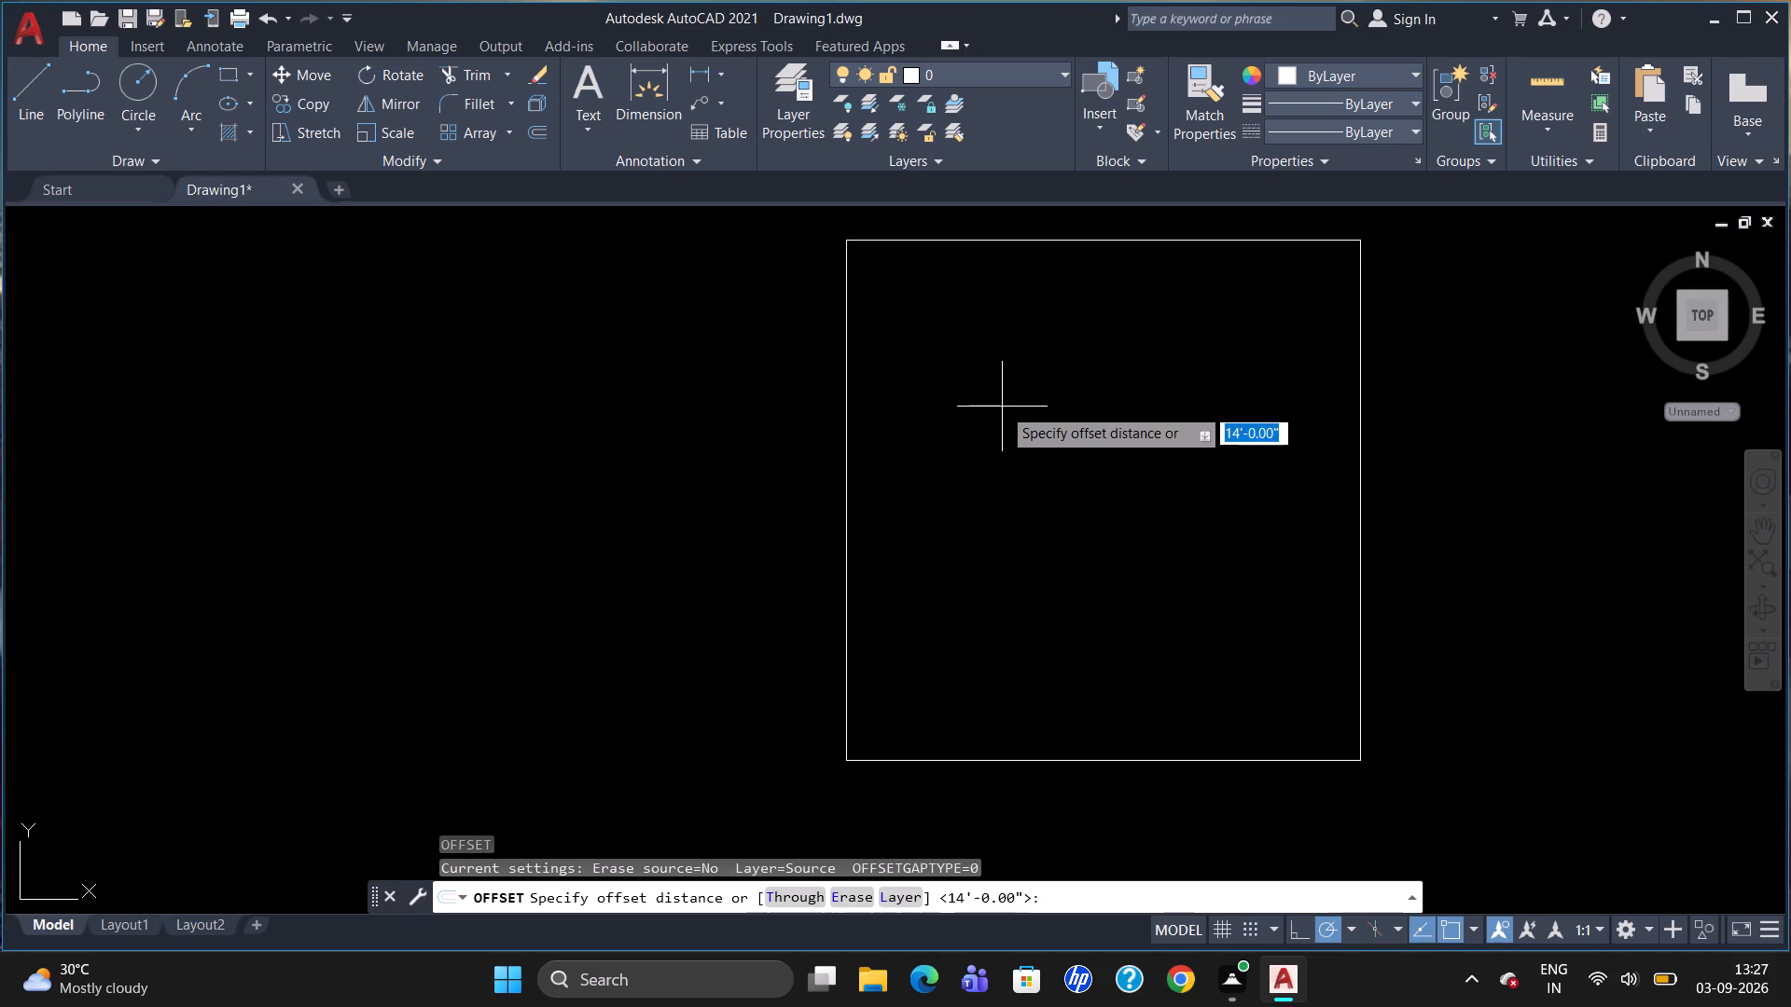
key("9")
key("shift+quotedbl")
key("Return")
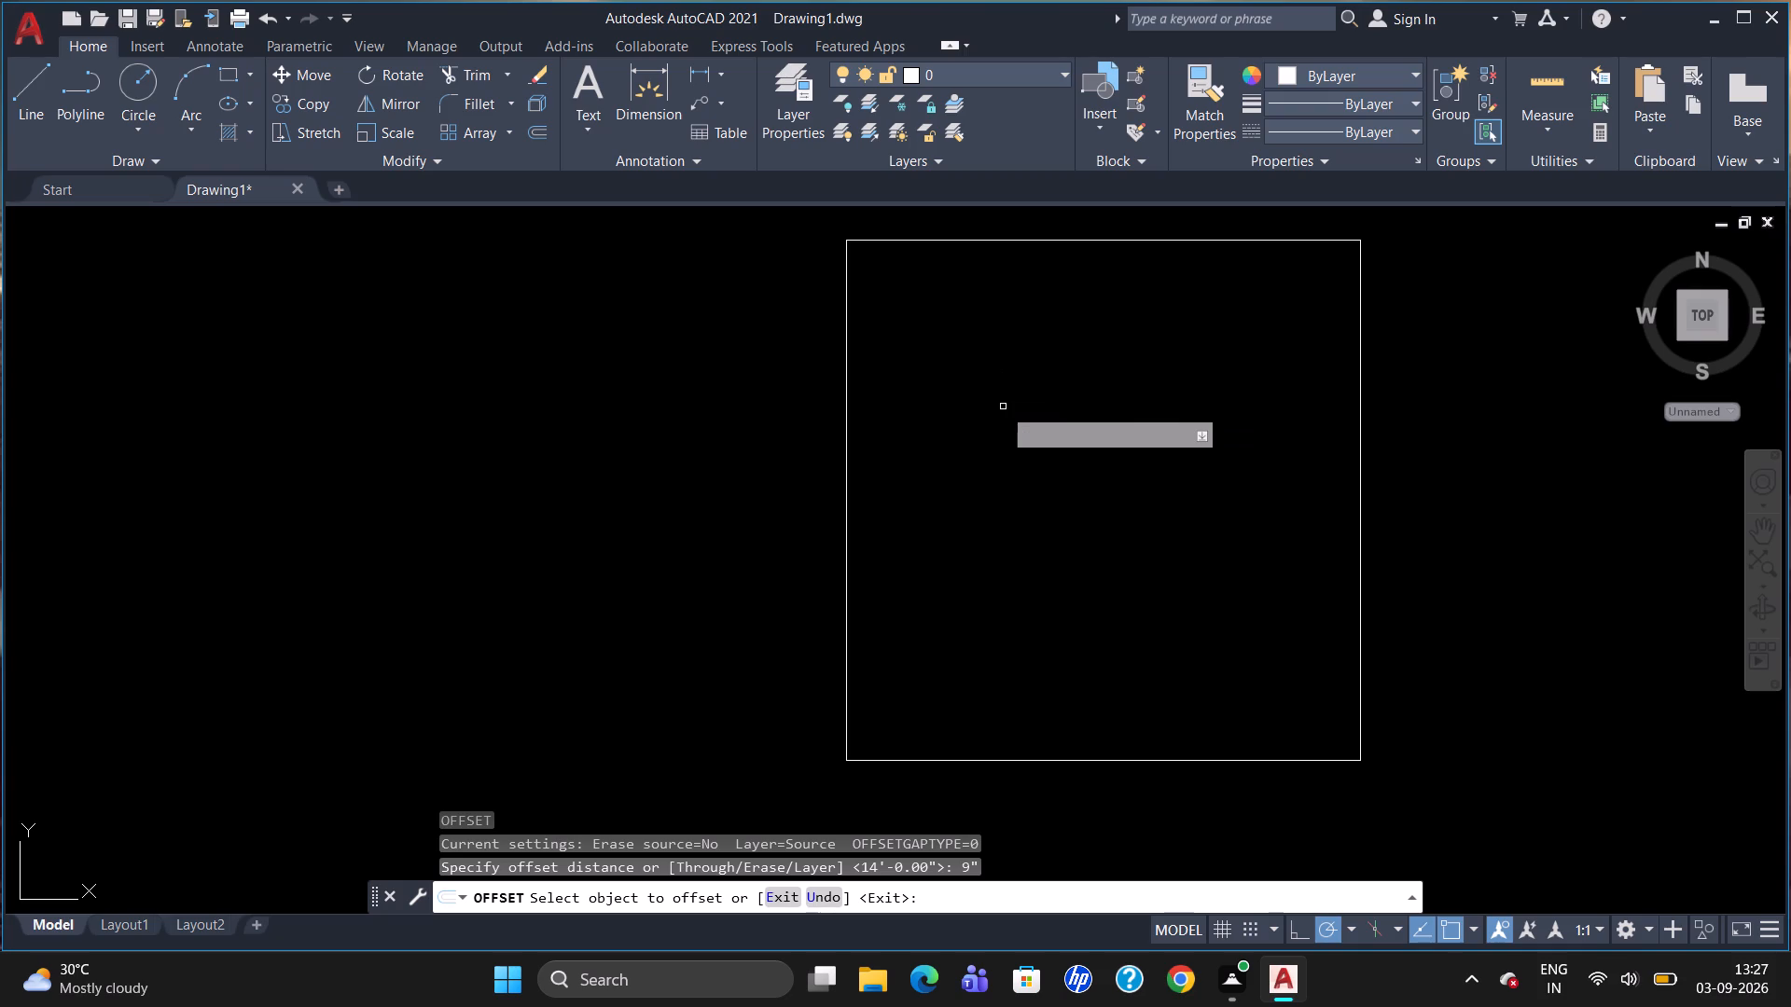
left_click(849, 413)
left_click(868, 425)
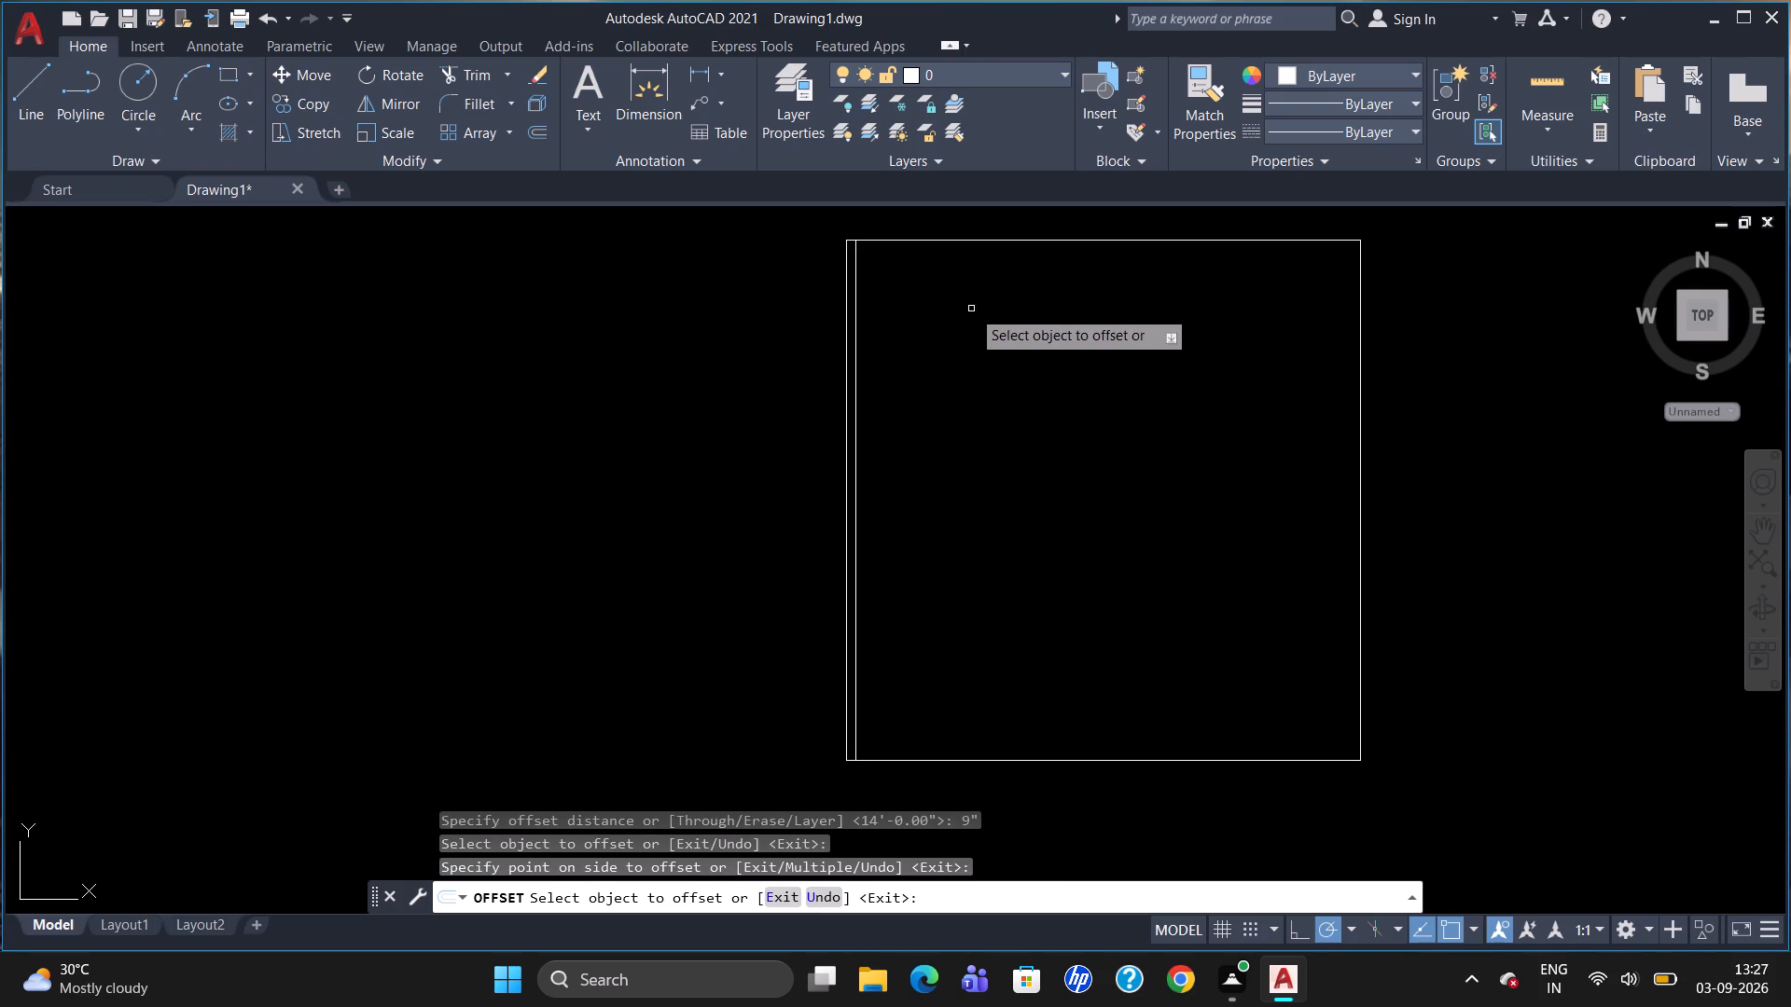
left_click(1013, 238)
left_click(1010, 290)
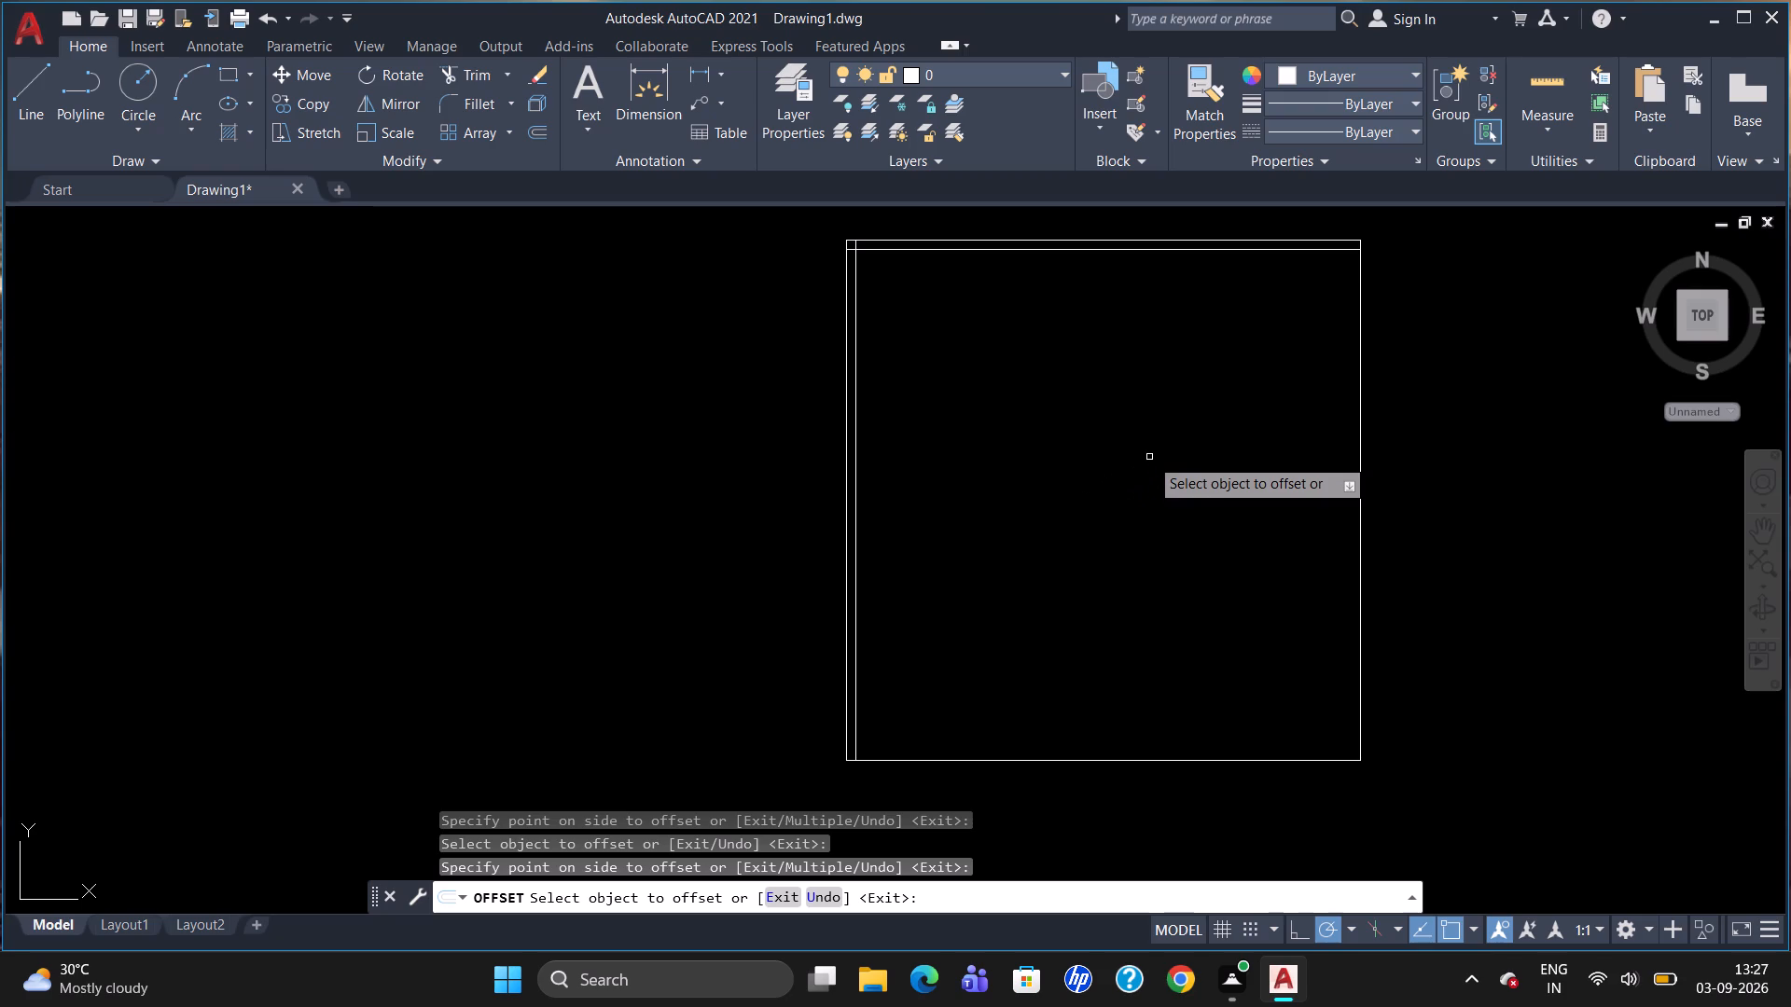
Offset the outline's right edge 5" inward, leaving the bottom edge without an offset.
left_click(1361, 399)
type("5\"")
key("Return")
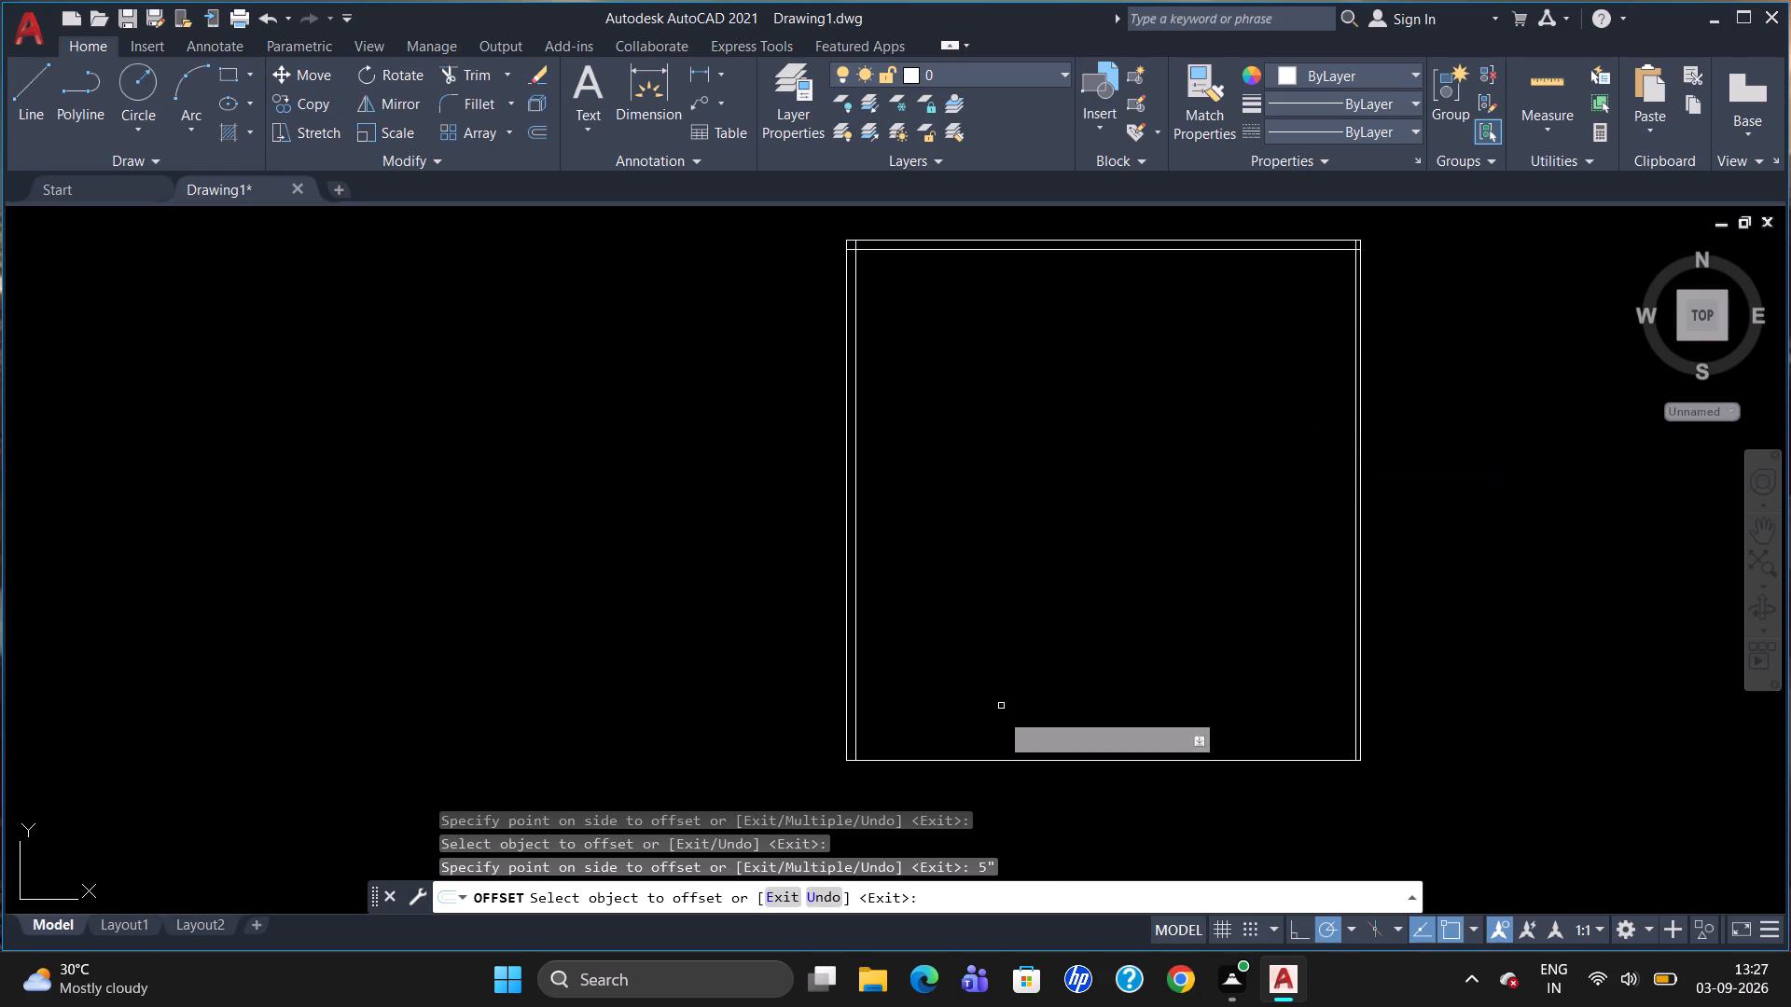
left_click(979, 758)
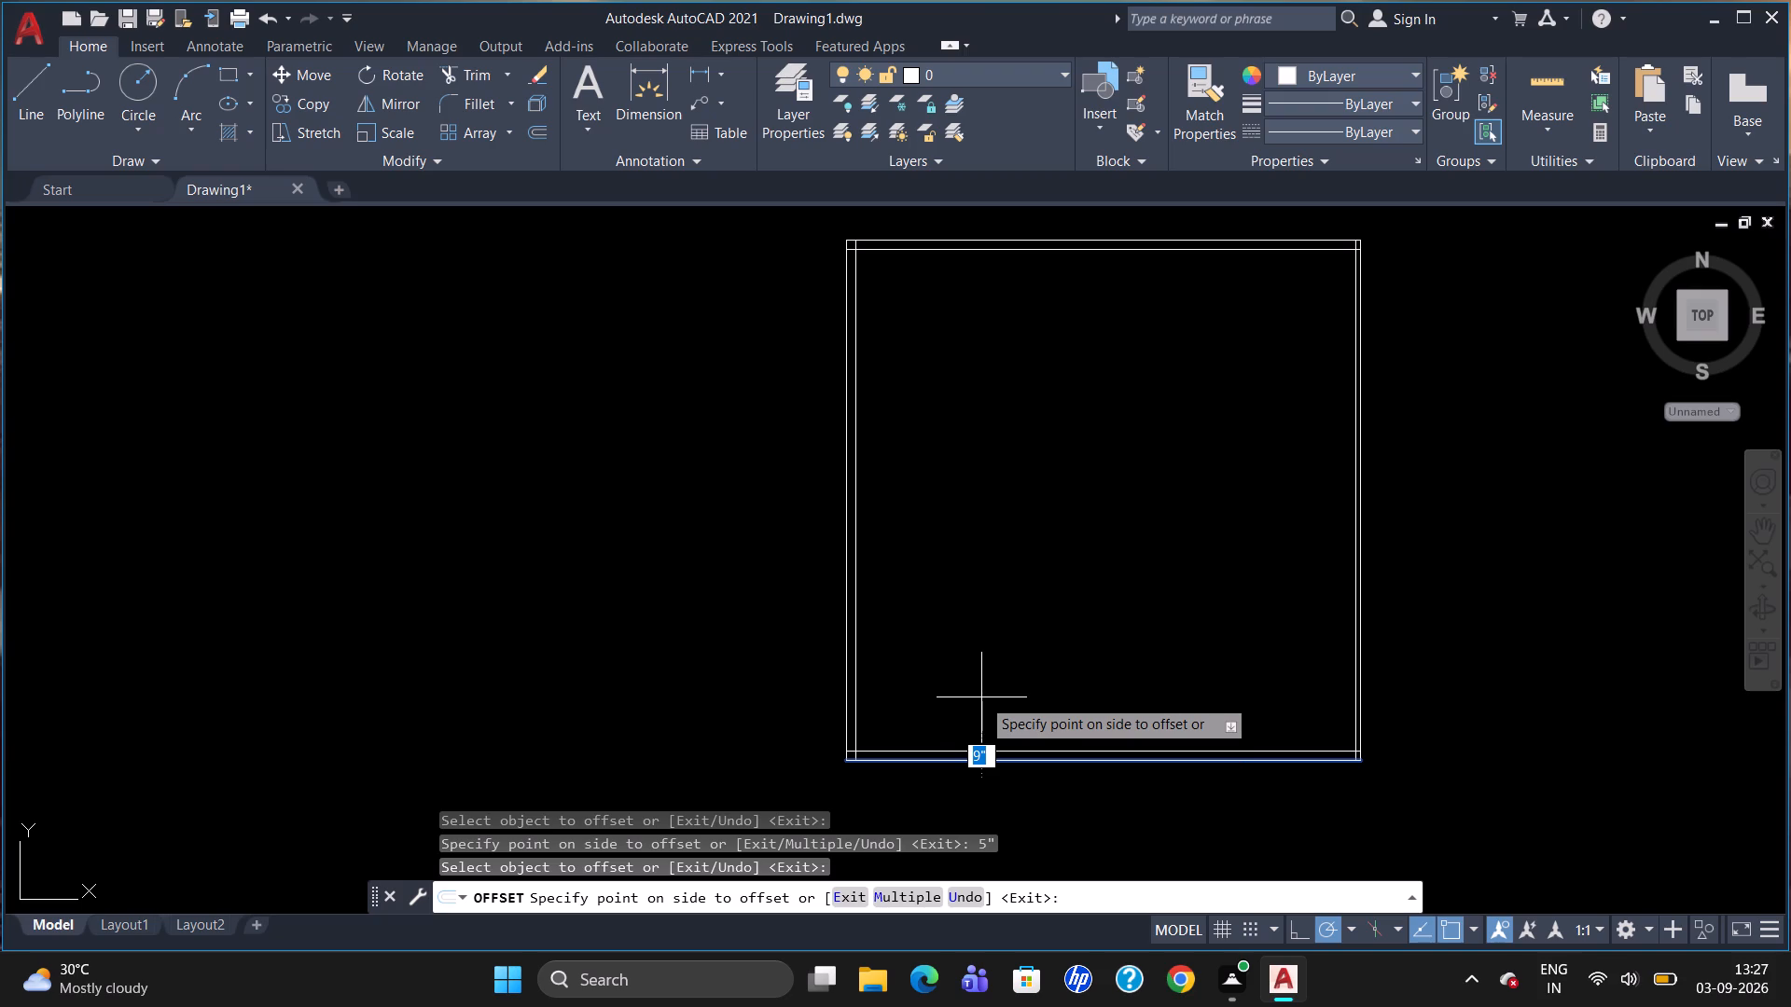
key("Escape")
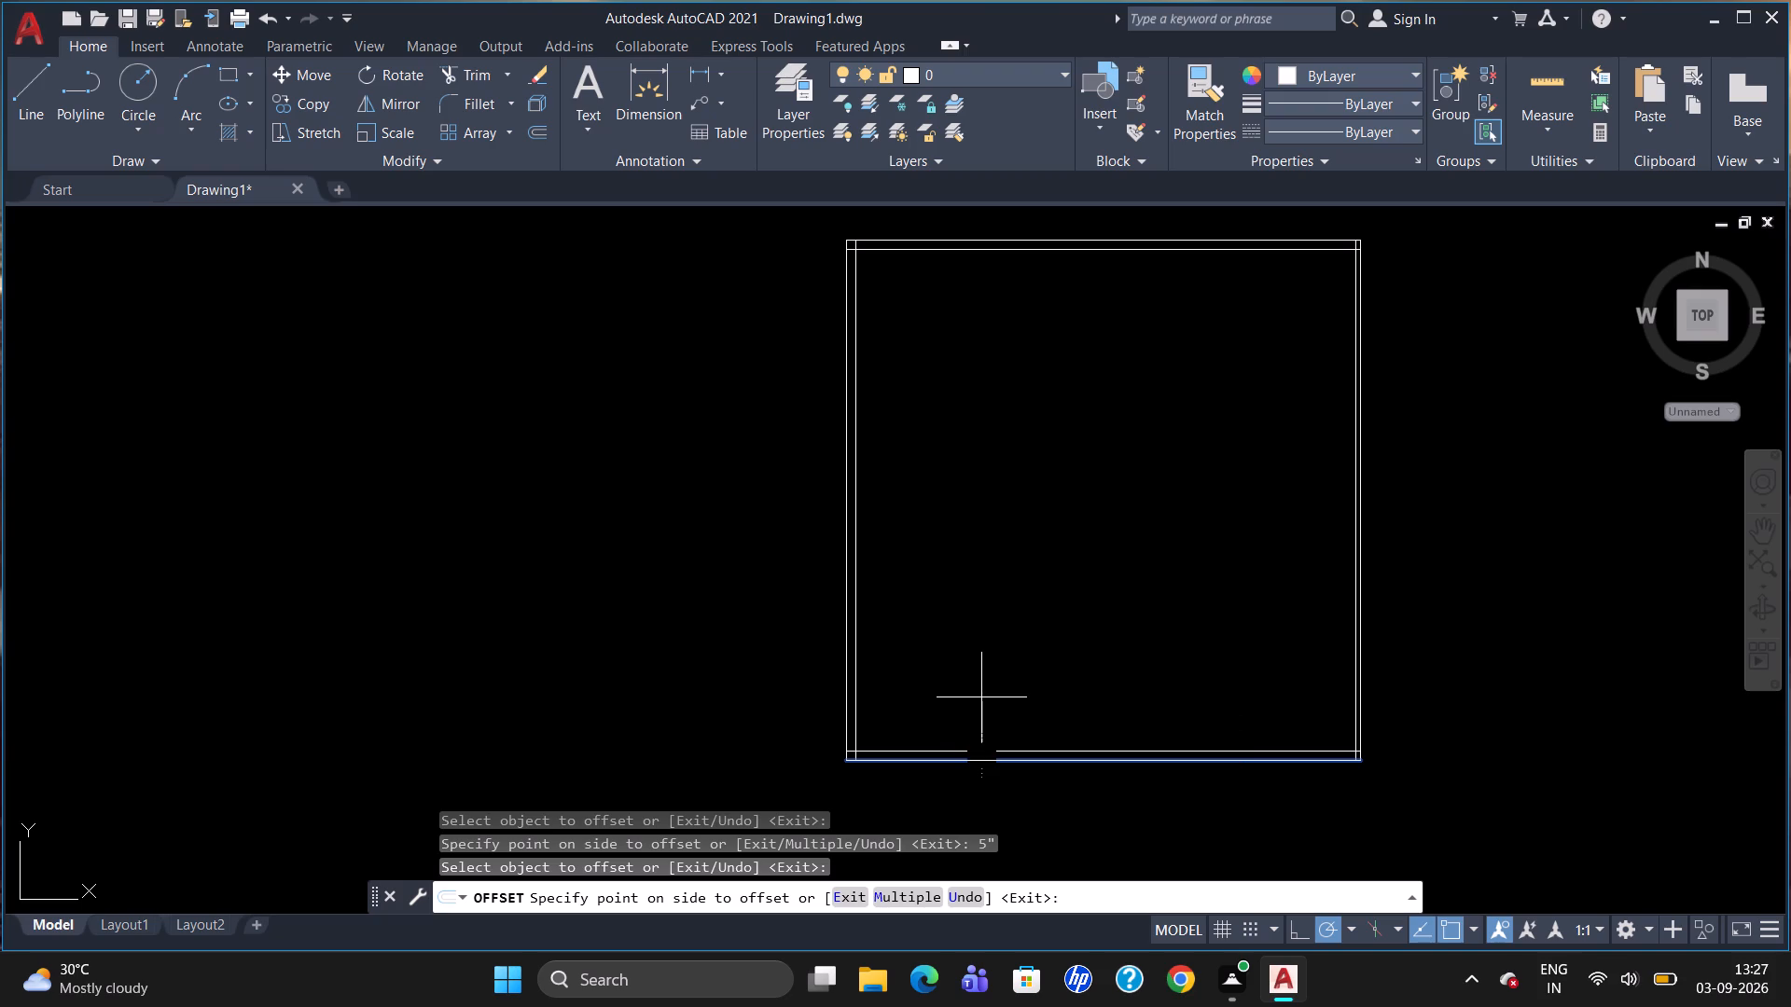
Trim the inner top and right lines where they overrun each other at the outline's upper-right corner.
scroll(1130, 297, "up", 1)
scroll(1053, 315, "down", 2)
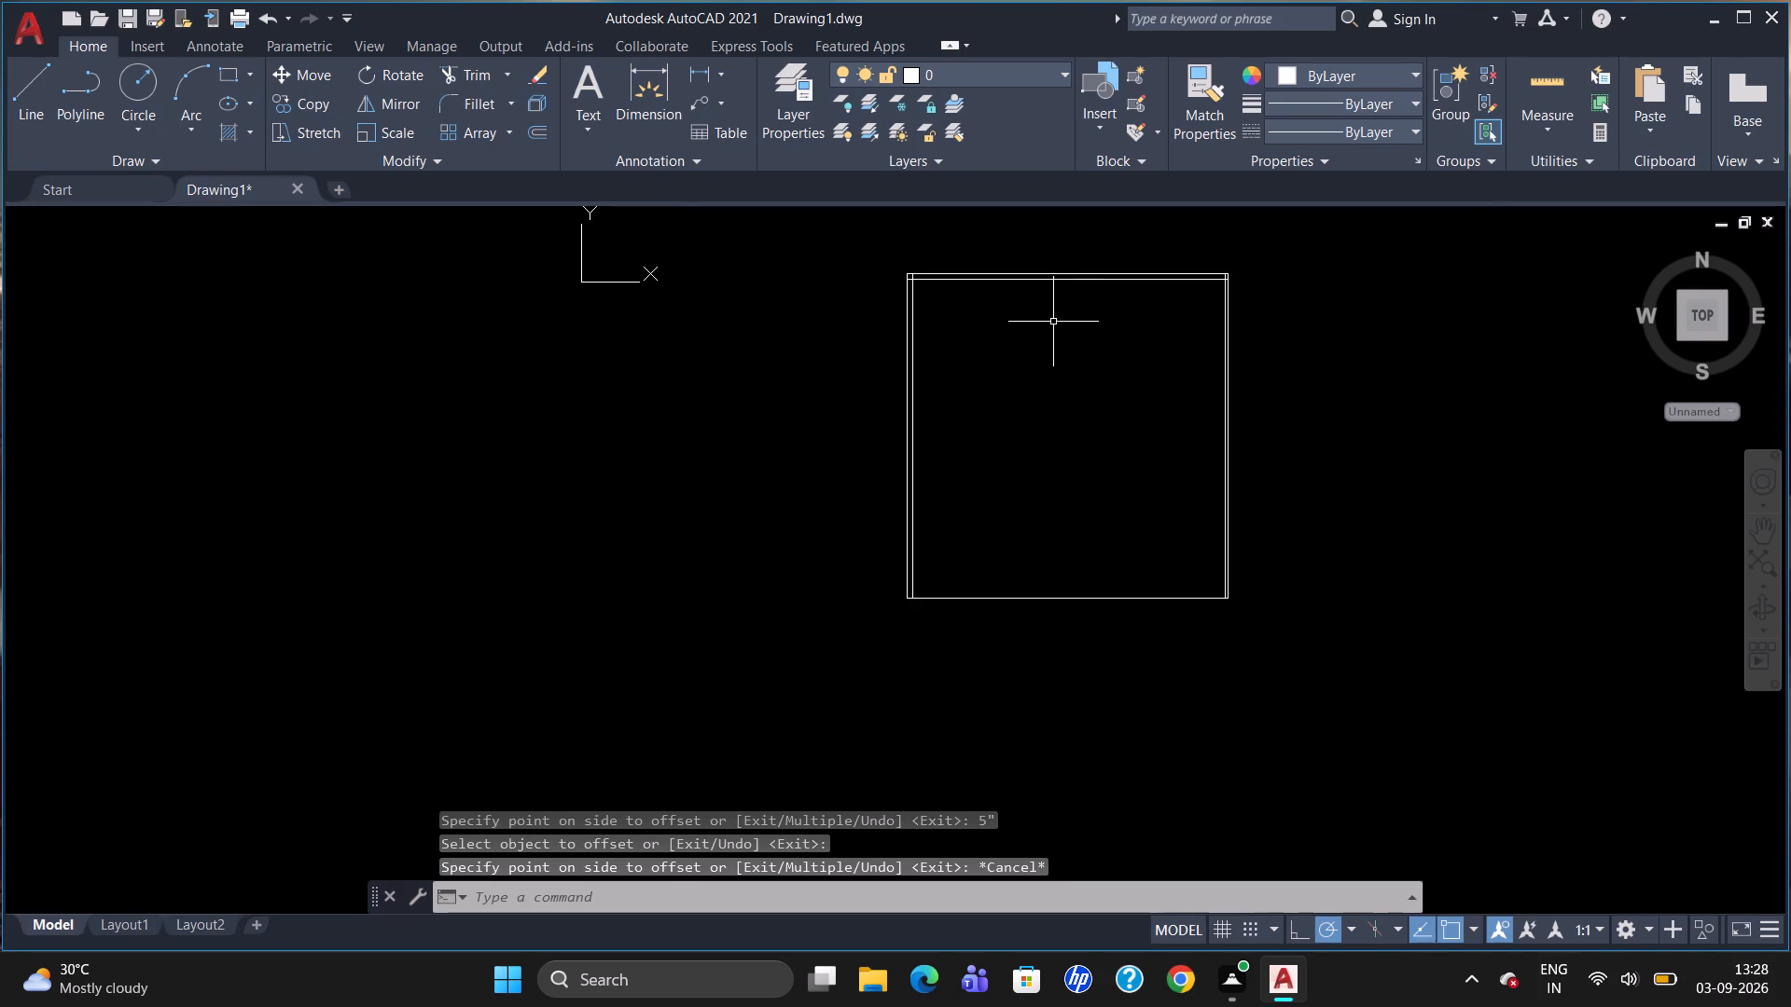
scroll(1224, 264, "up", 1)
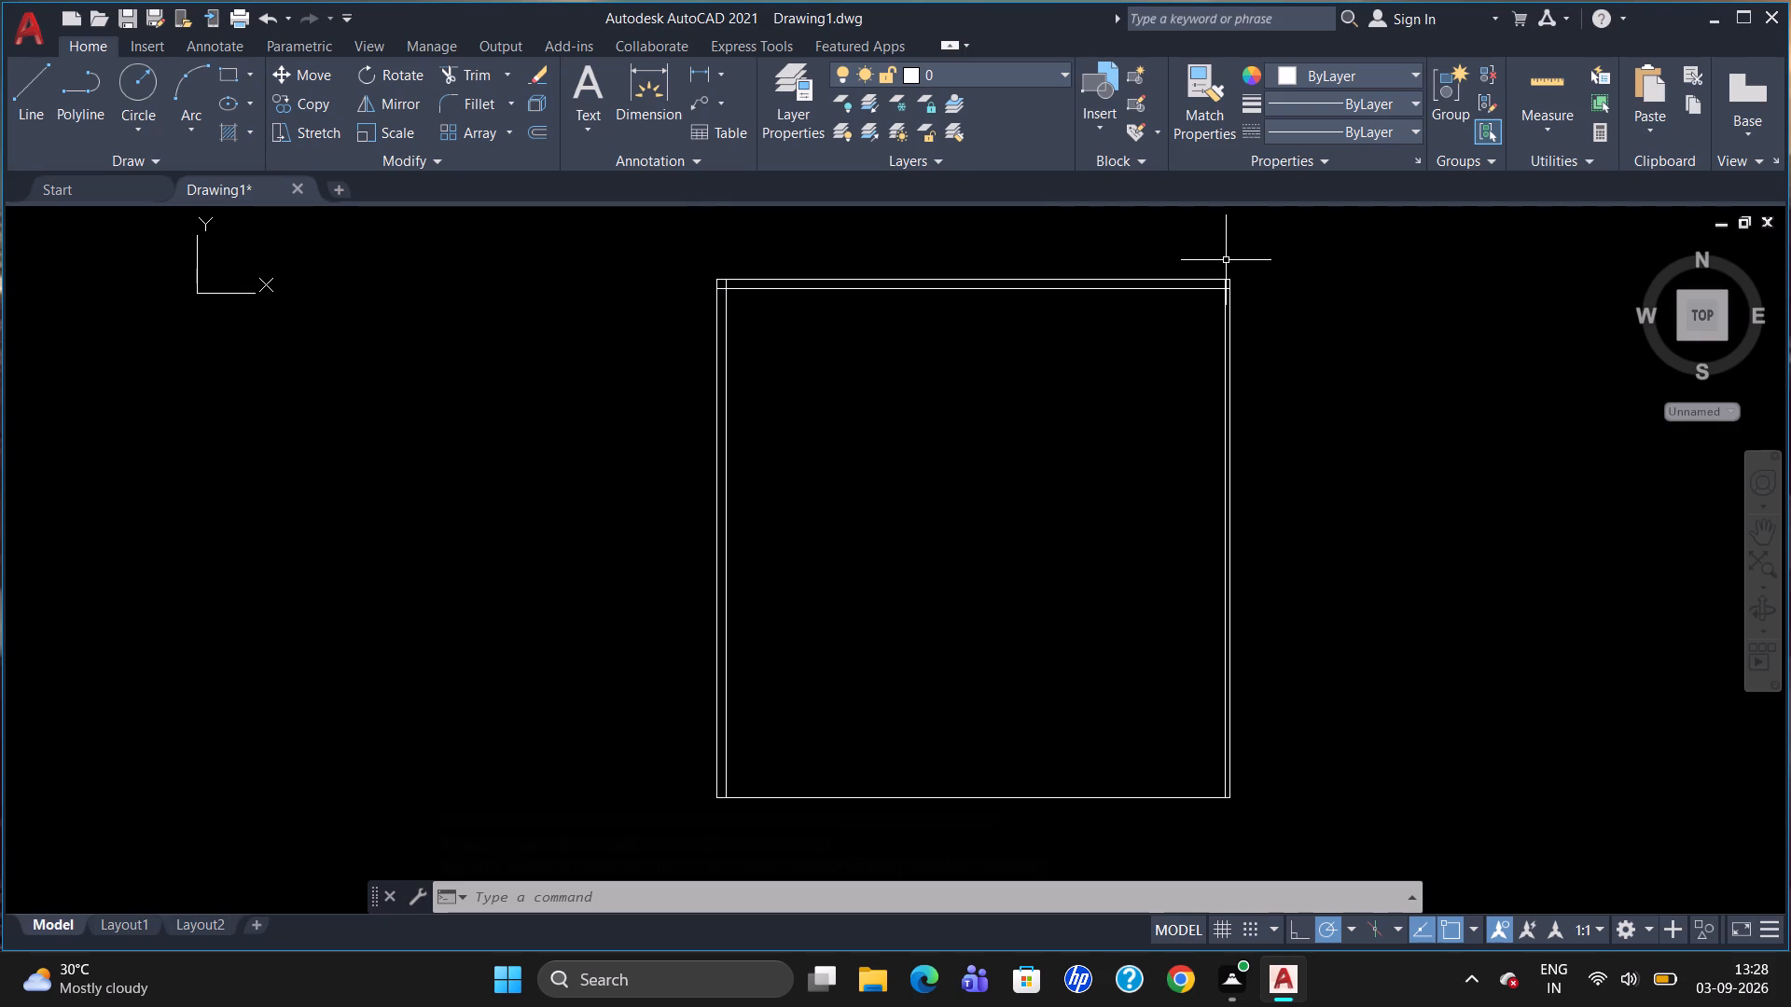
scroll(1226, 260, "up", 1)
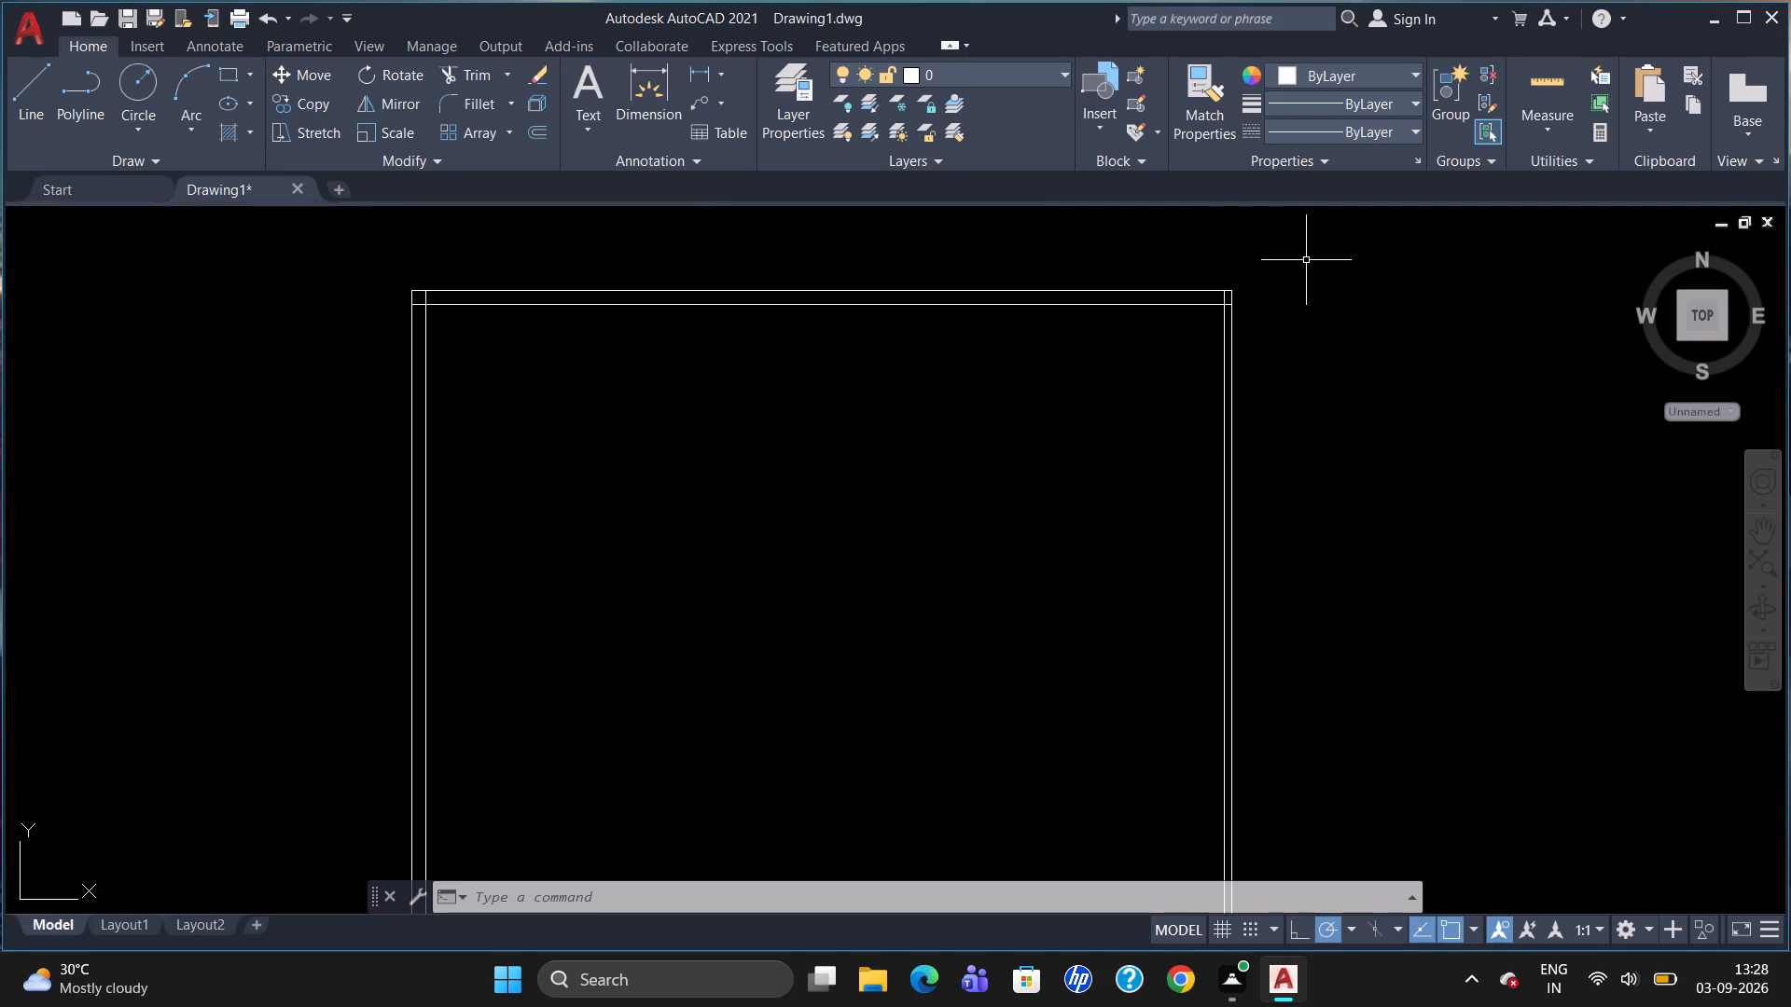
scroll(1306, 260, "down", 2)
scroll(1322, 251, "up", 2)
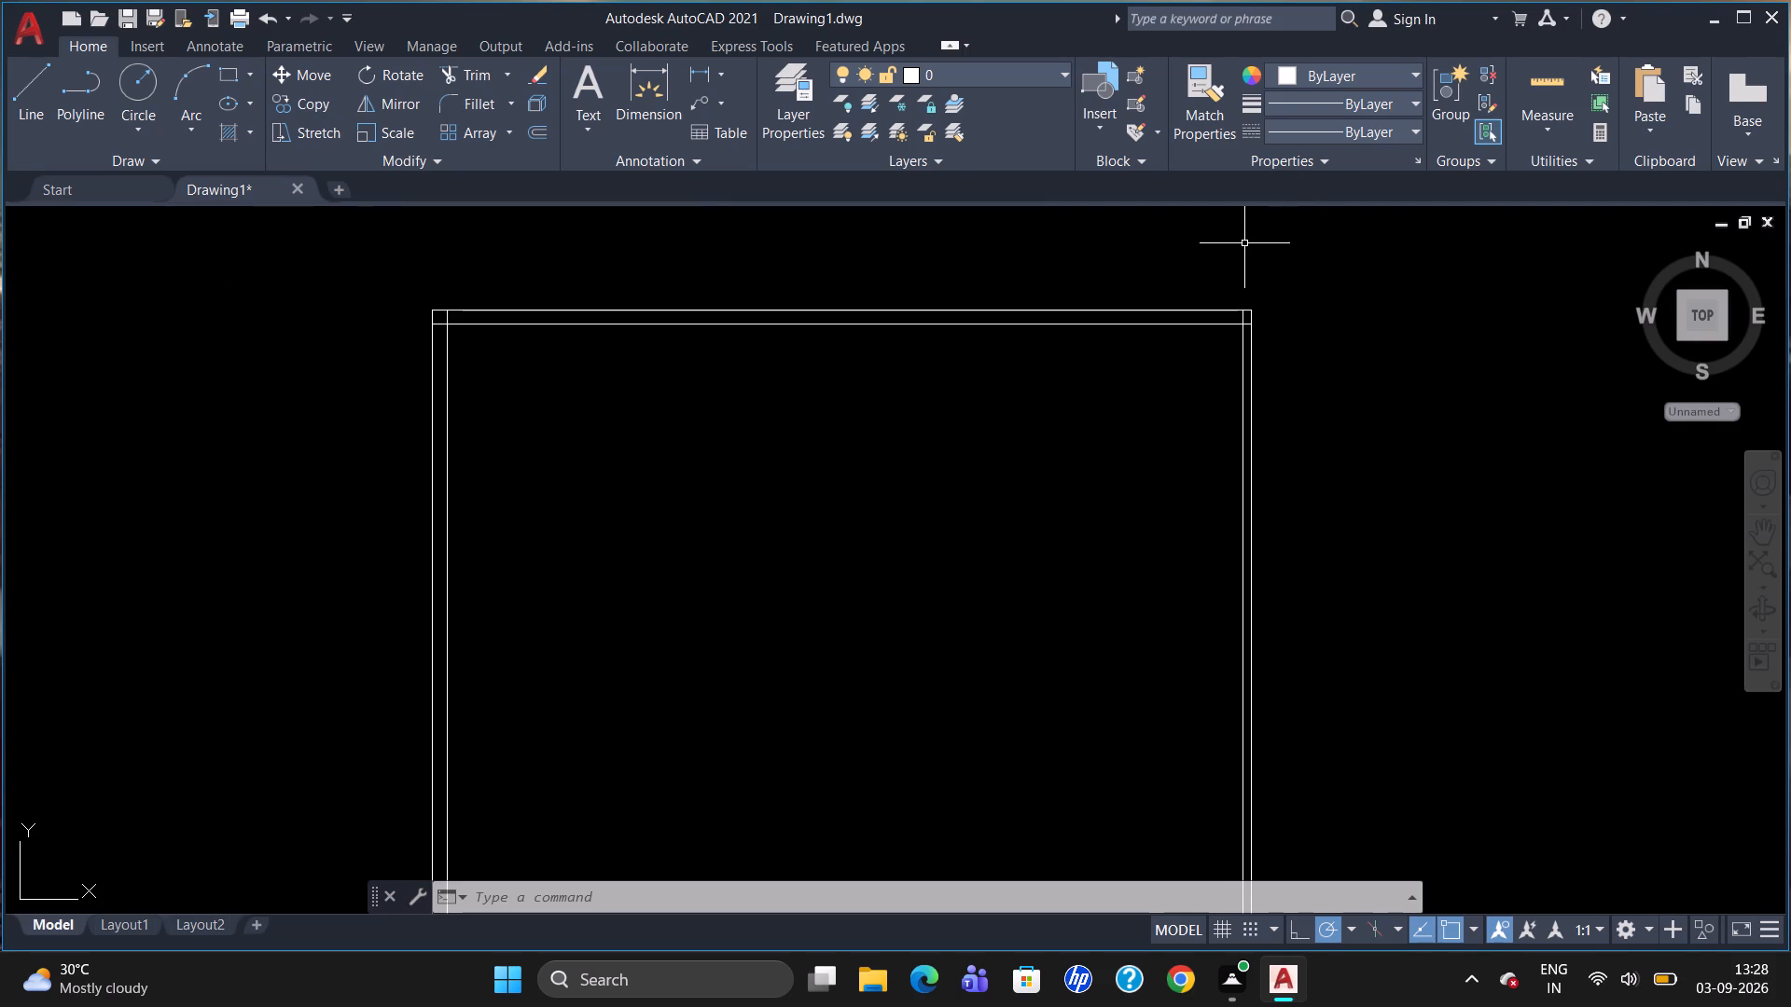
key("t")
key("r")
key("Return")
key("Return")
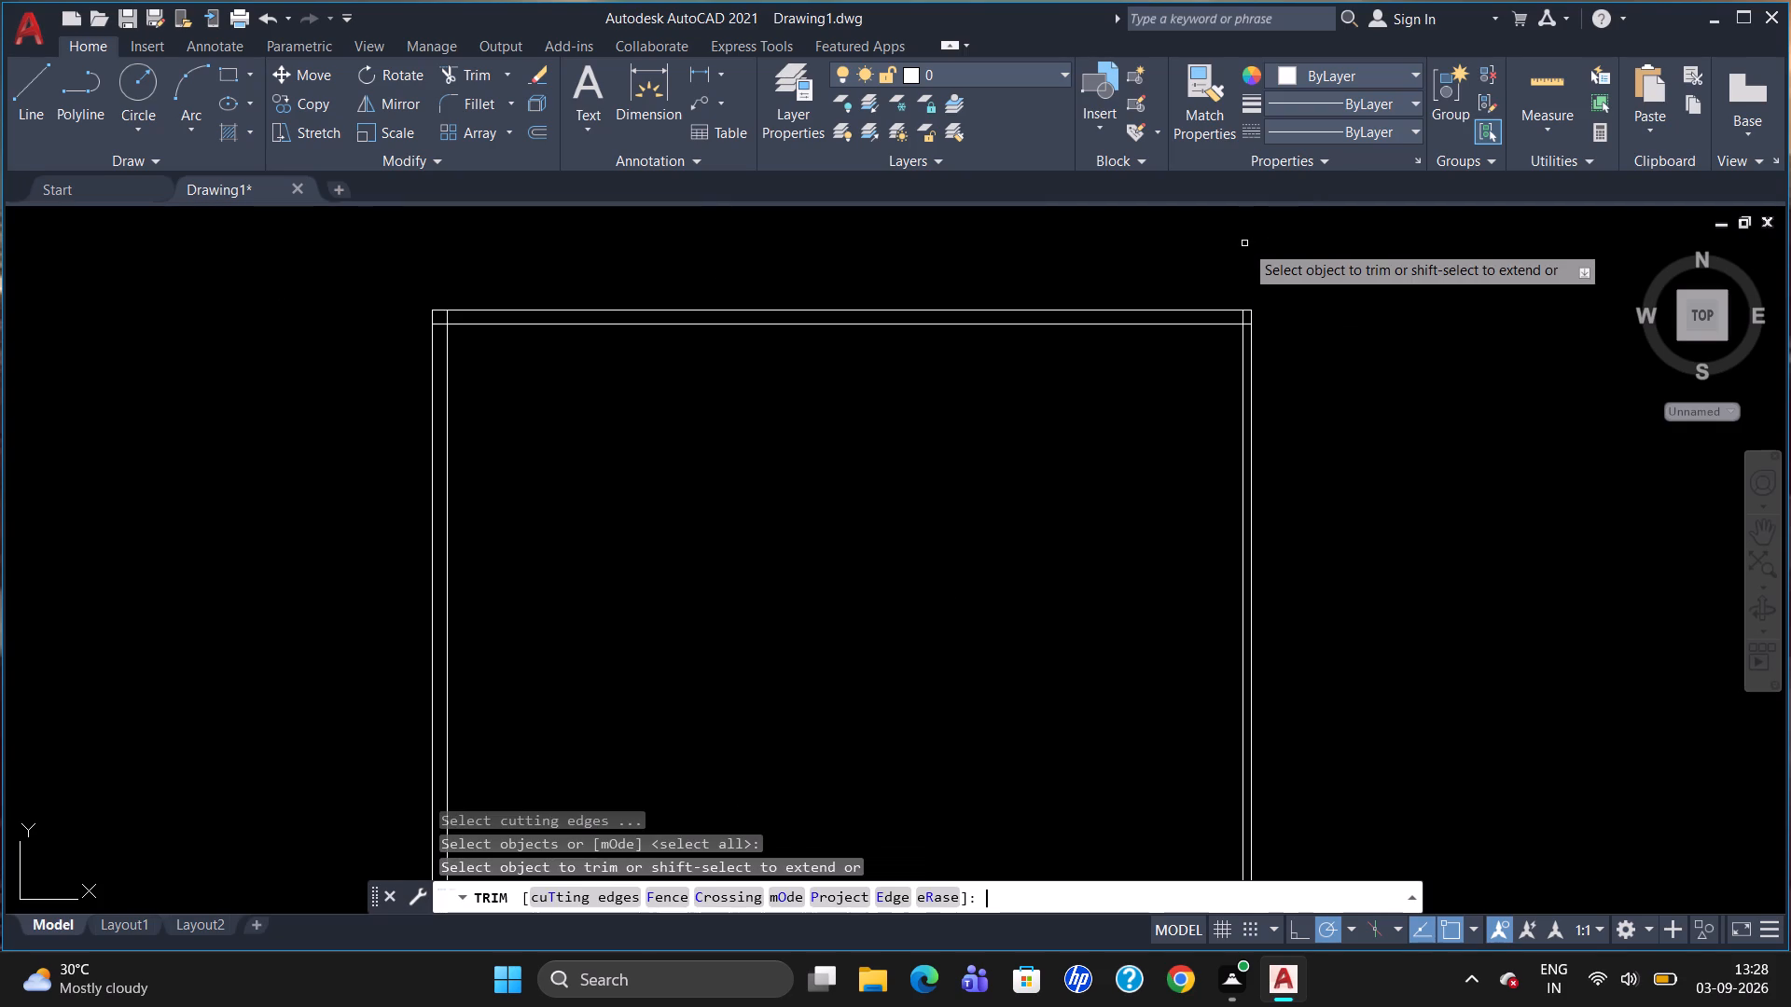
scroll(1259, 300, "up", 3)
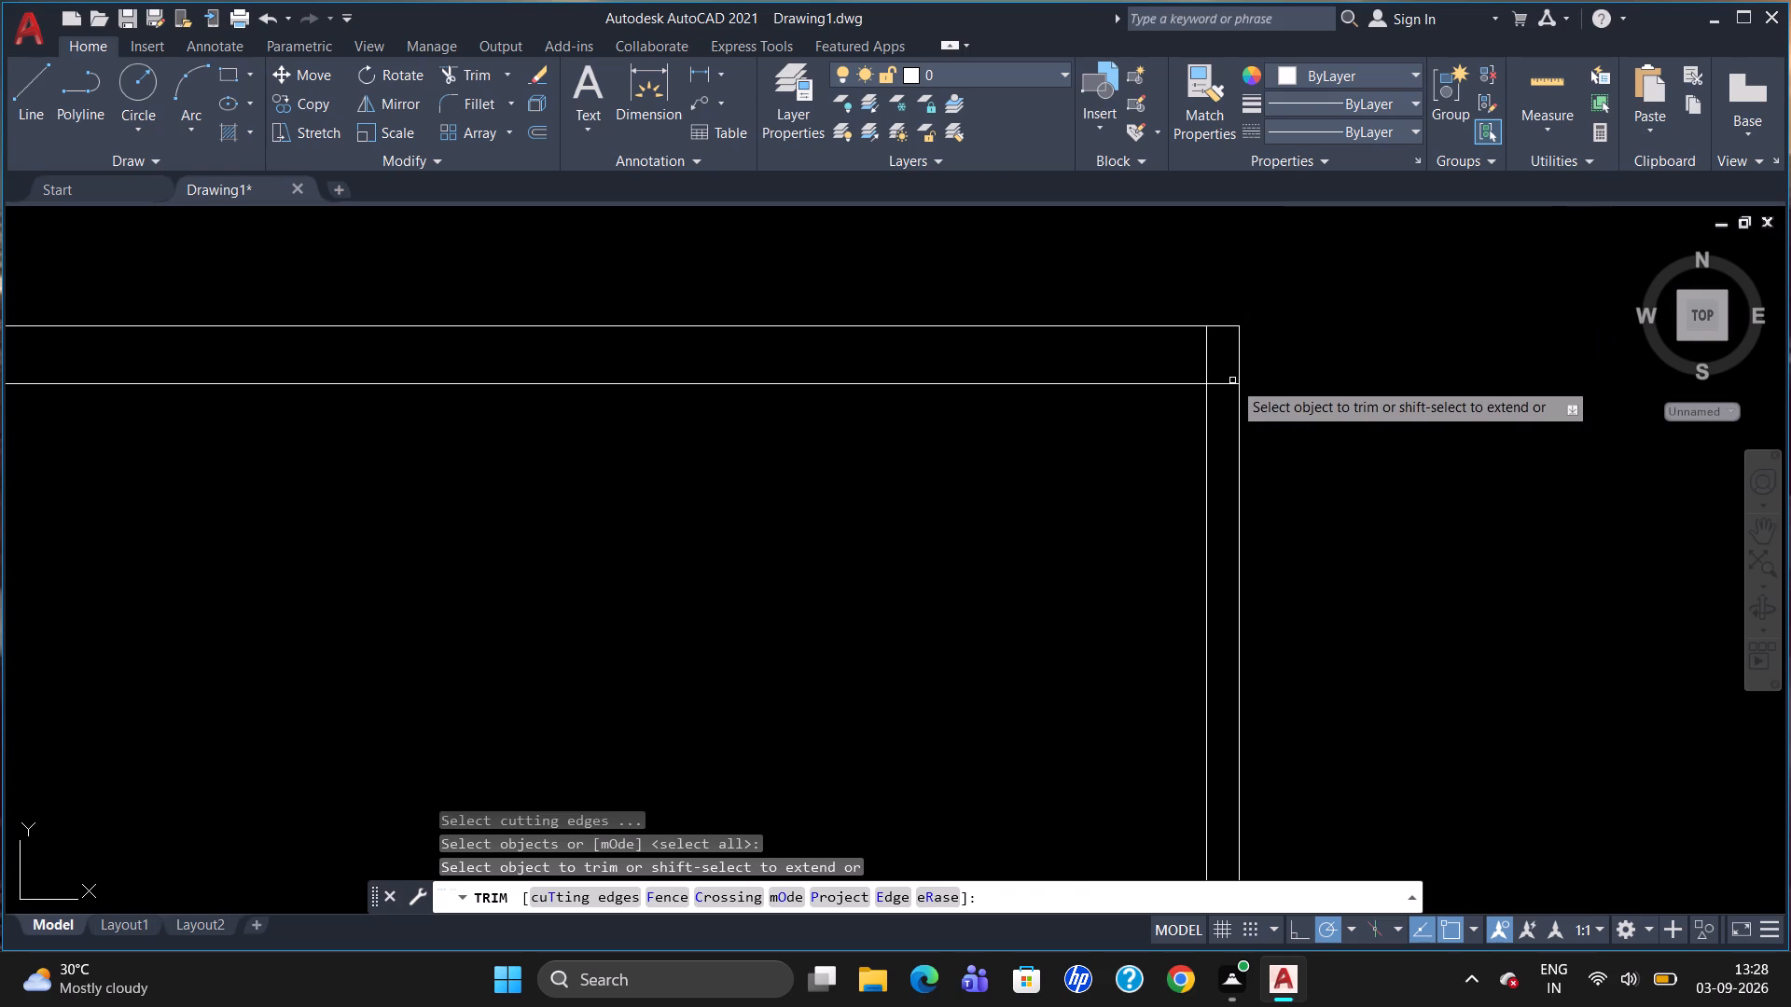
left_click(1216, 389)
left_click(1223, 381)
left_click(1208, 364)
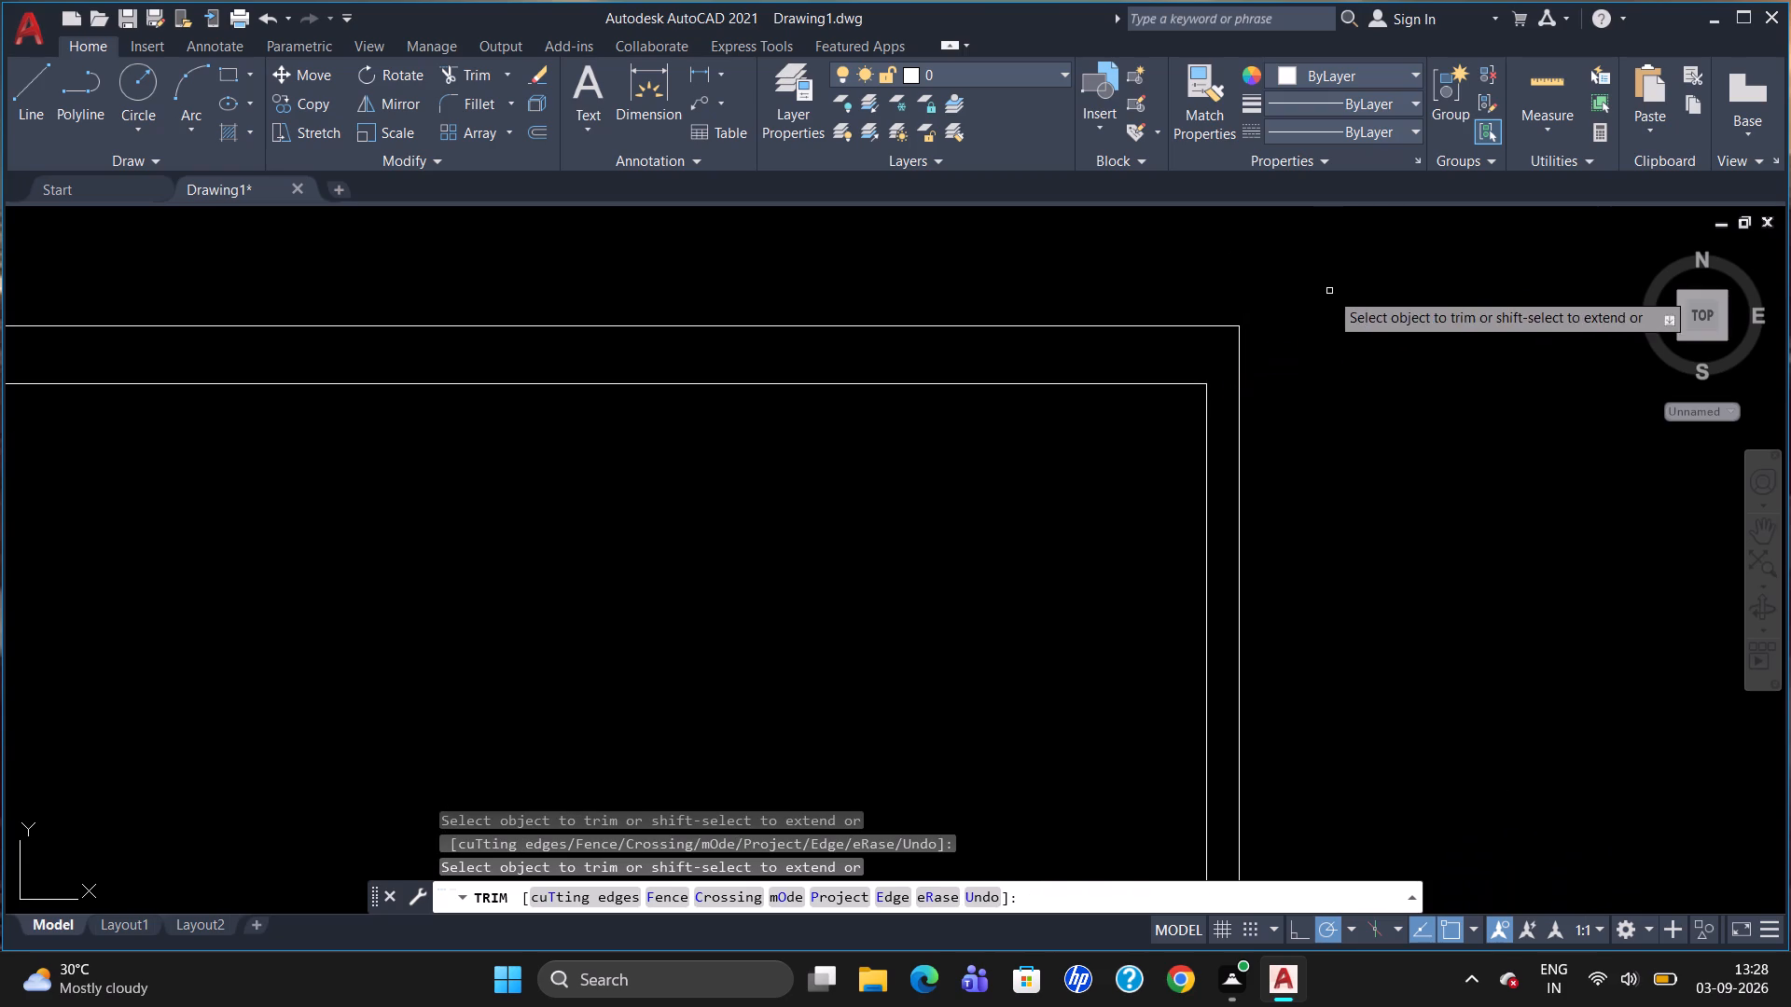
Trim the inner top and left lines where they overrun each other at the outline's upper-left corner.
scroll(1329, 291, "down", 2)
scroll(736, 287, "down", 3)
scroll(488, 270, "up", 4)
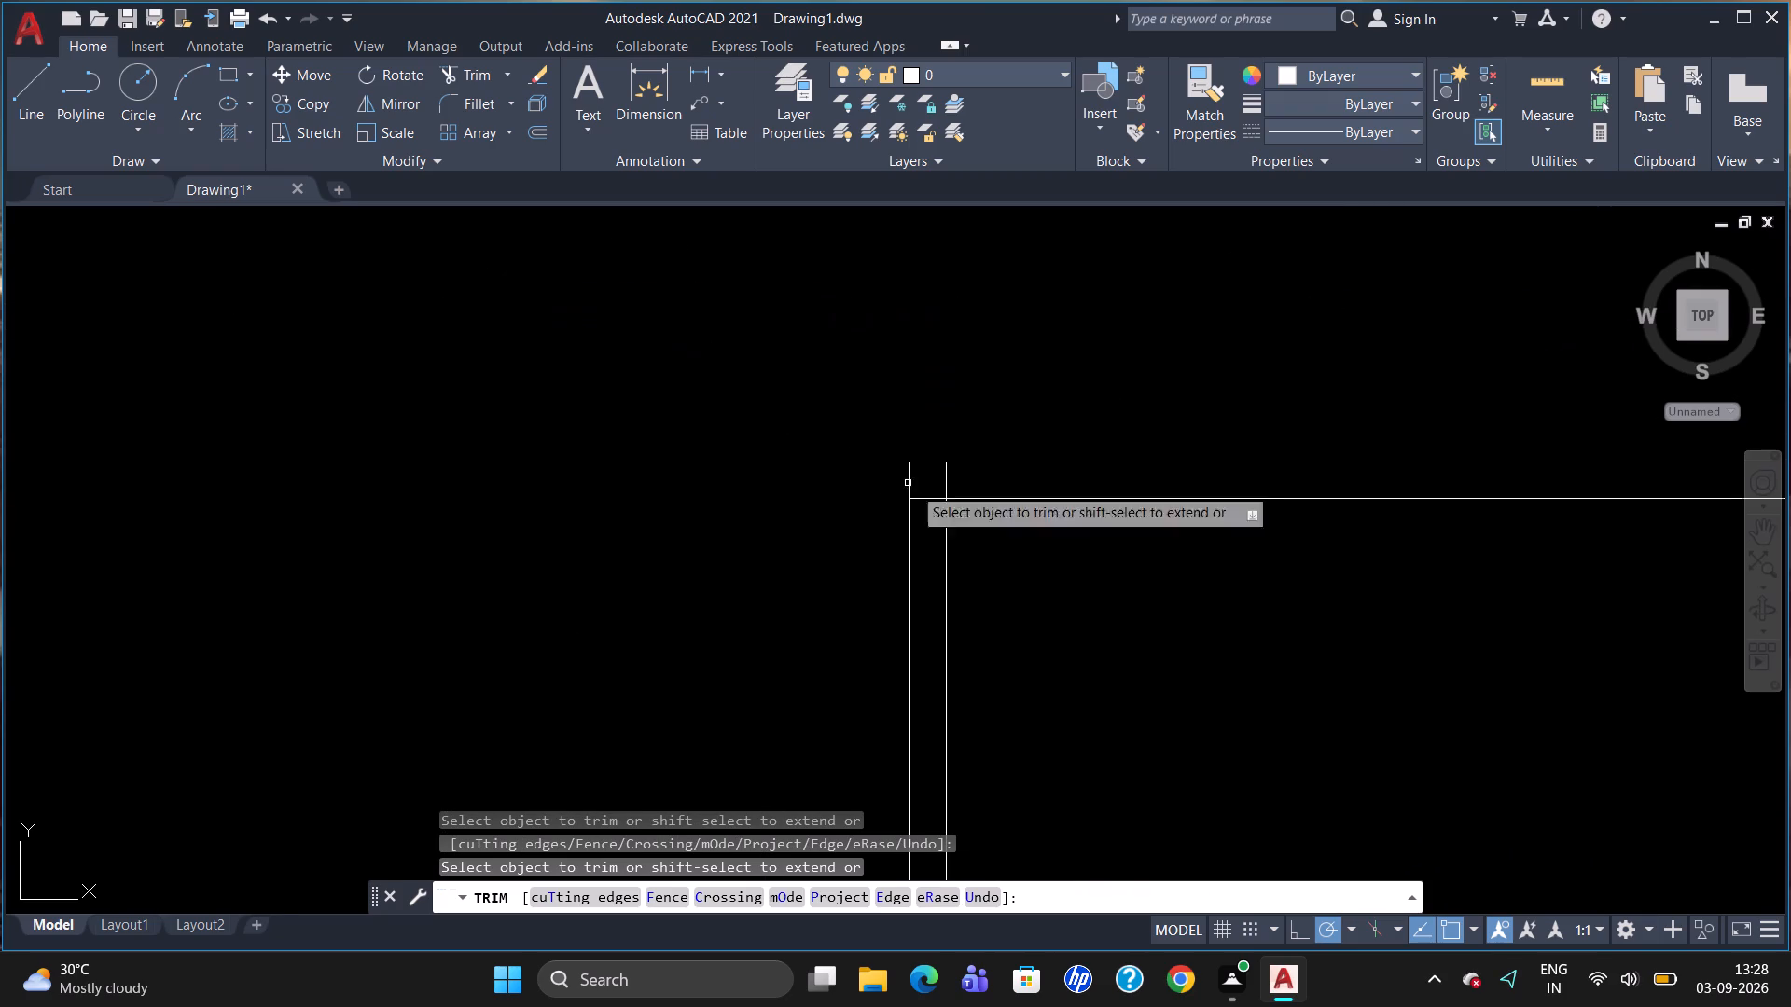
left_click(923, 496)
left_click(947, 481)
scroll(851, 368, "down", 3)
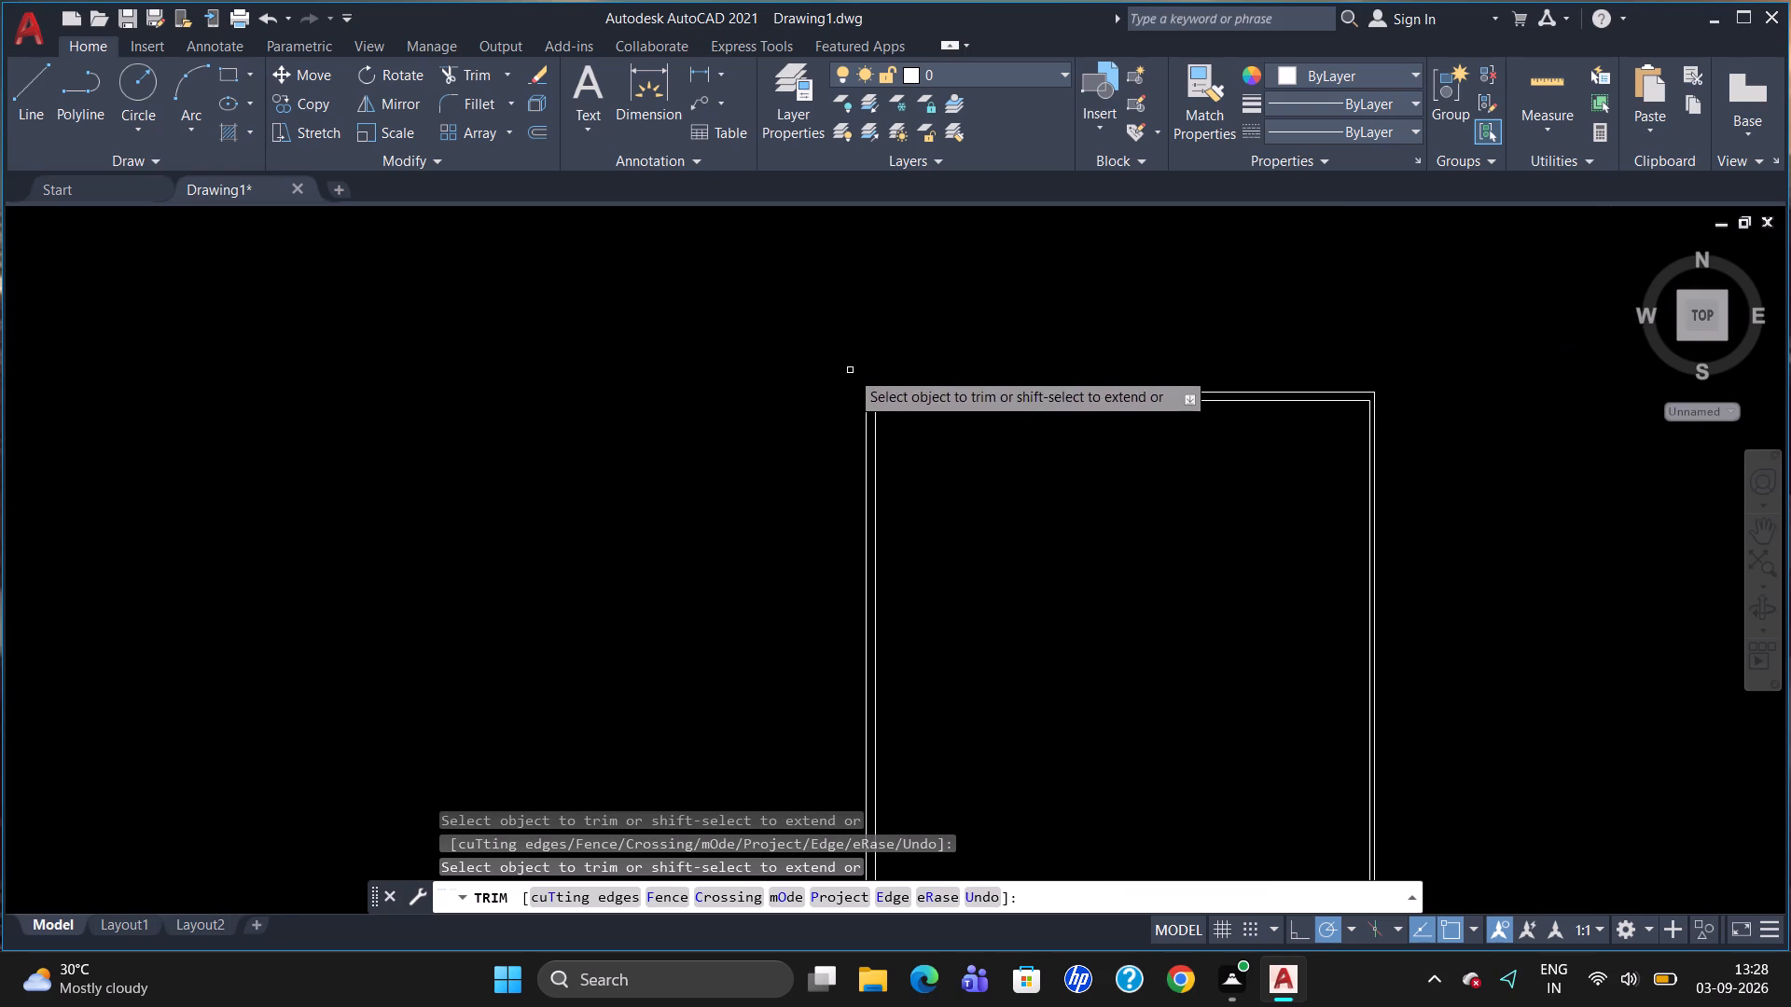
scroll(983, 330, "down", 1)
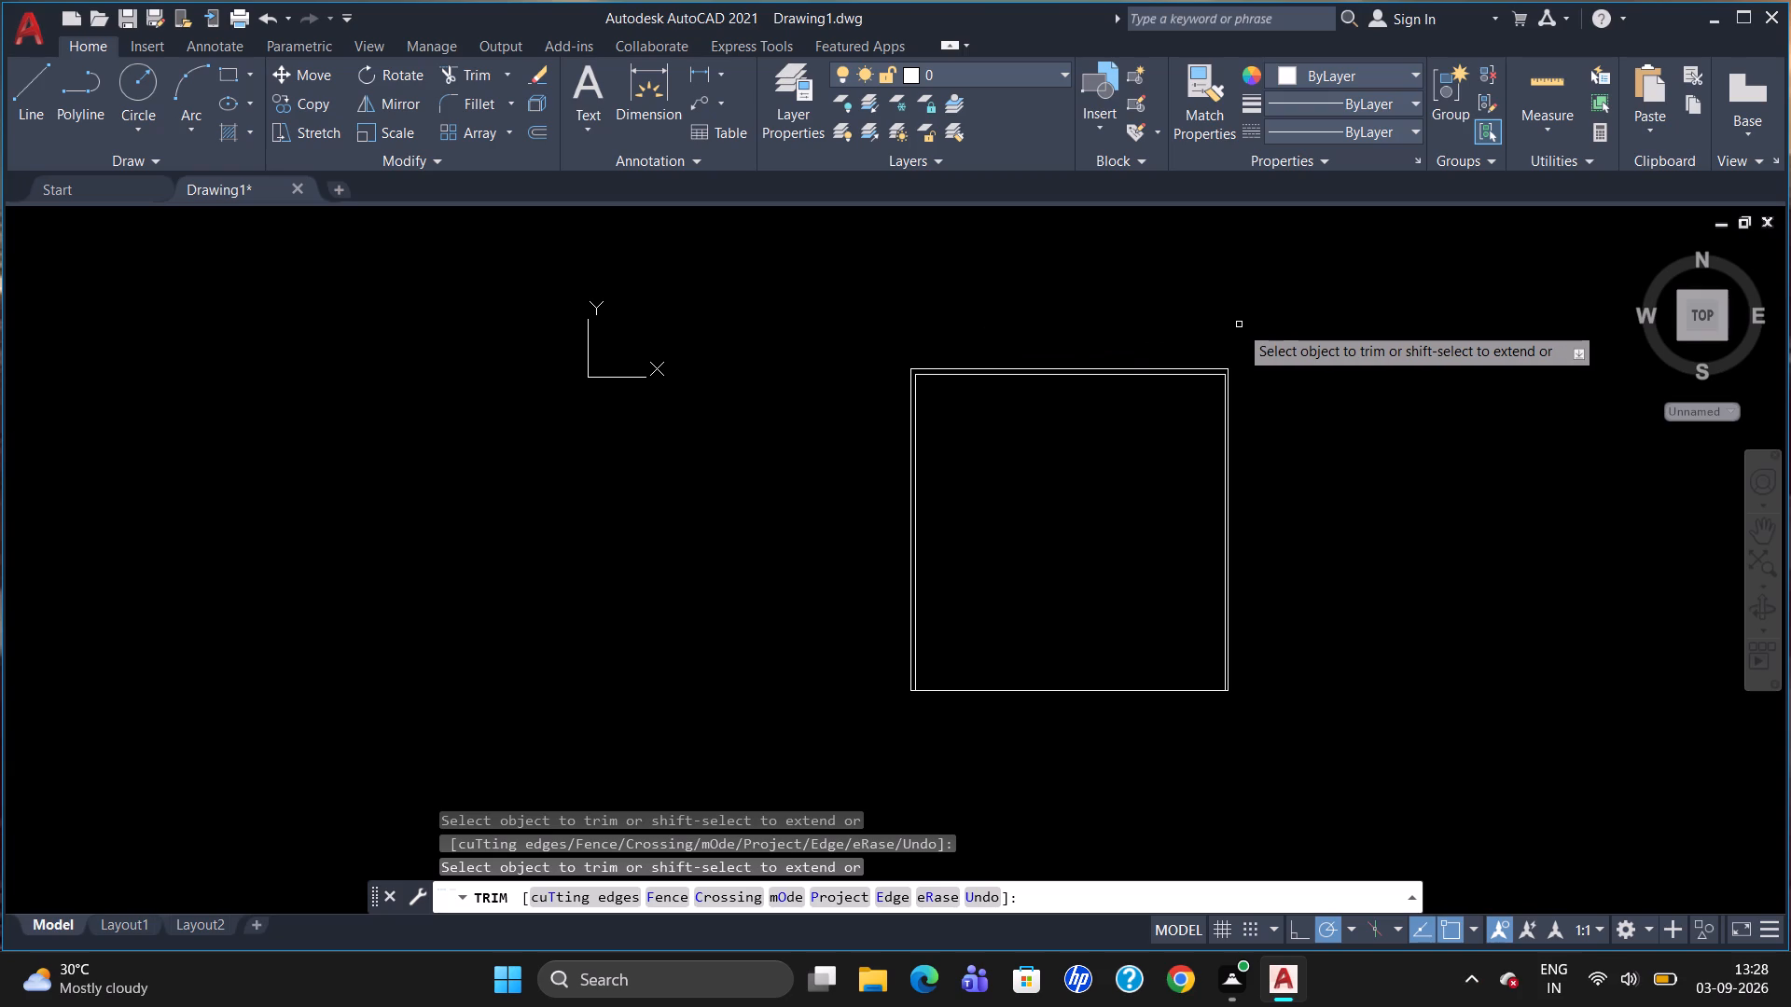
key("Escape")
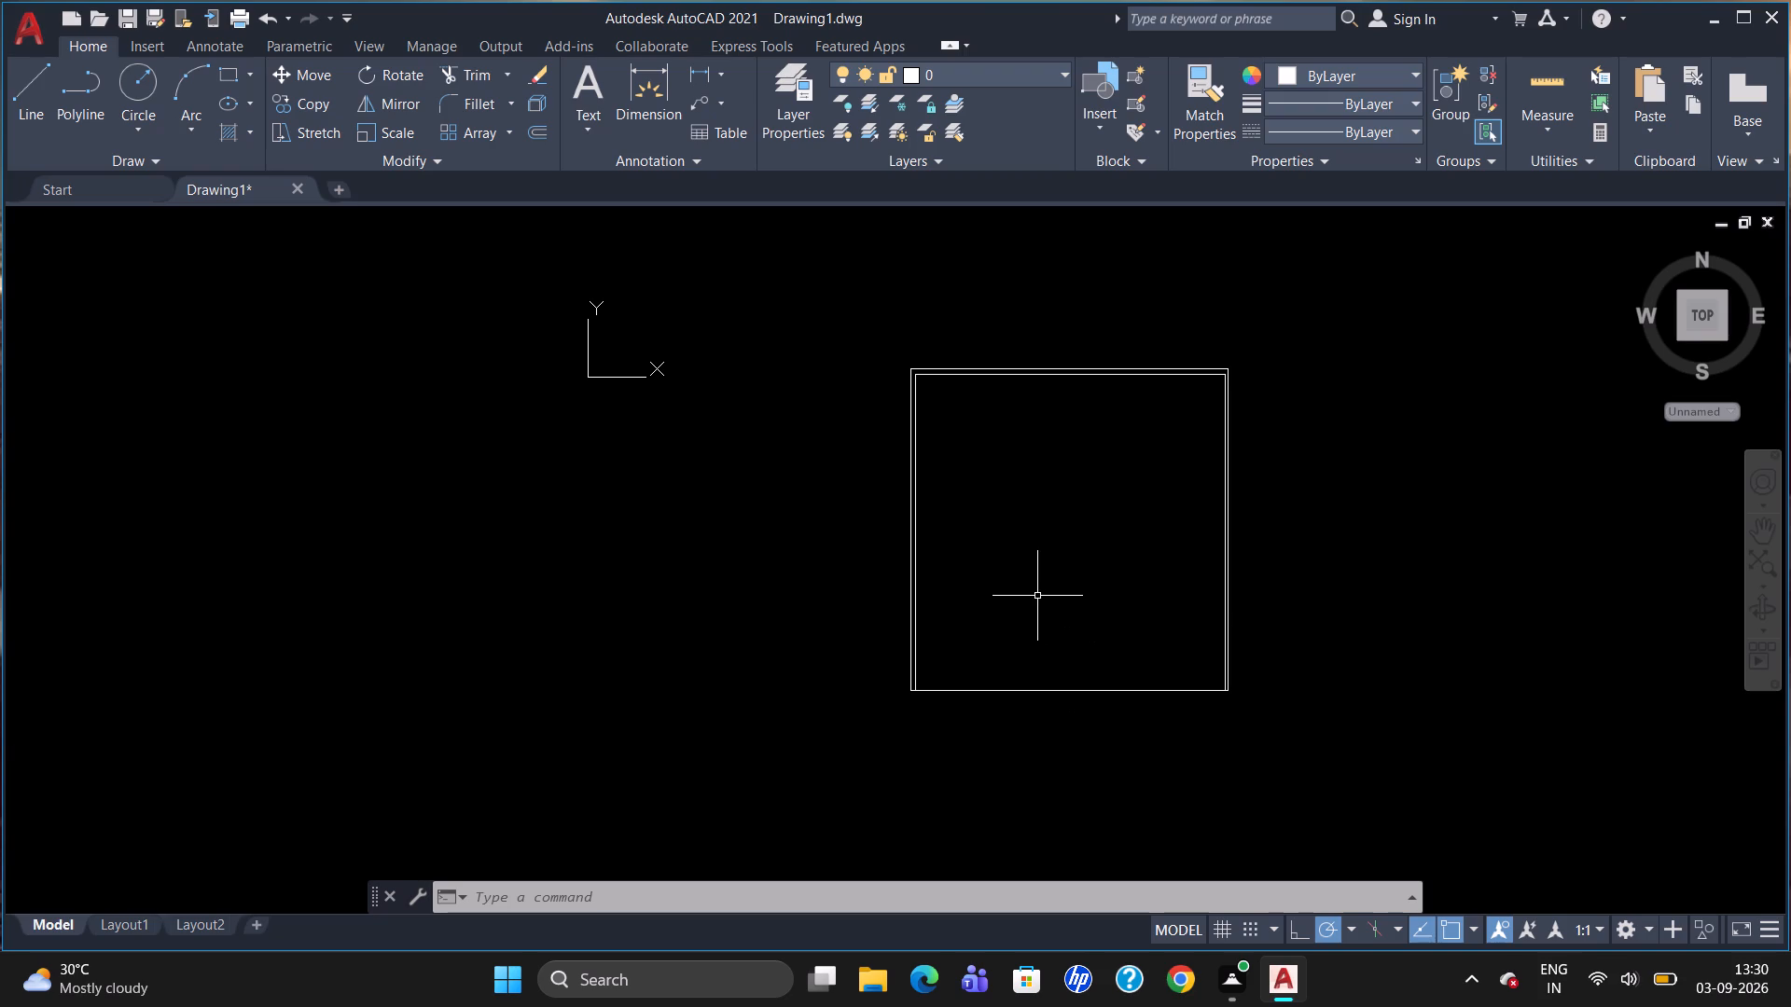
Offset the inner left wall line 14' toward the interior.
scroll(1043, 575, "up", 1)
scroll(999, 490, "up", 2)
scroll(1004, 540, "down", 3)
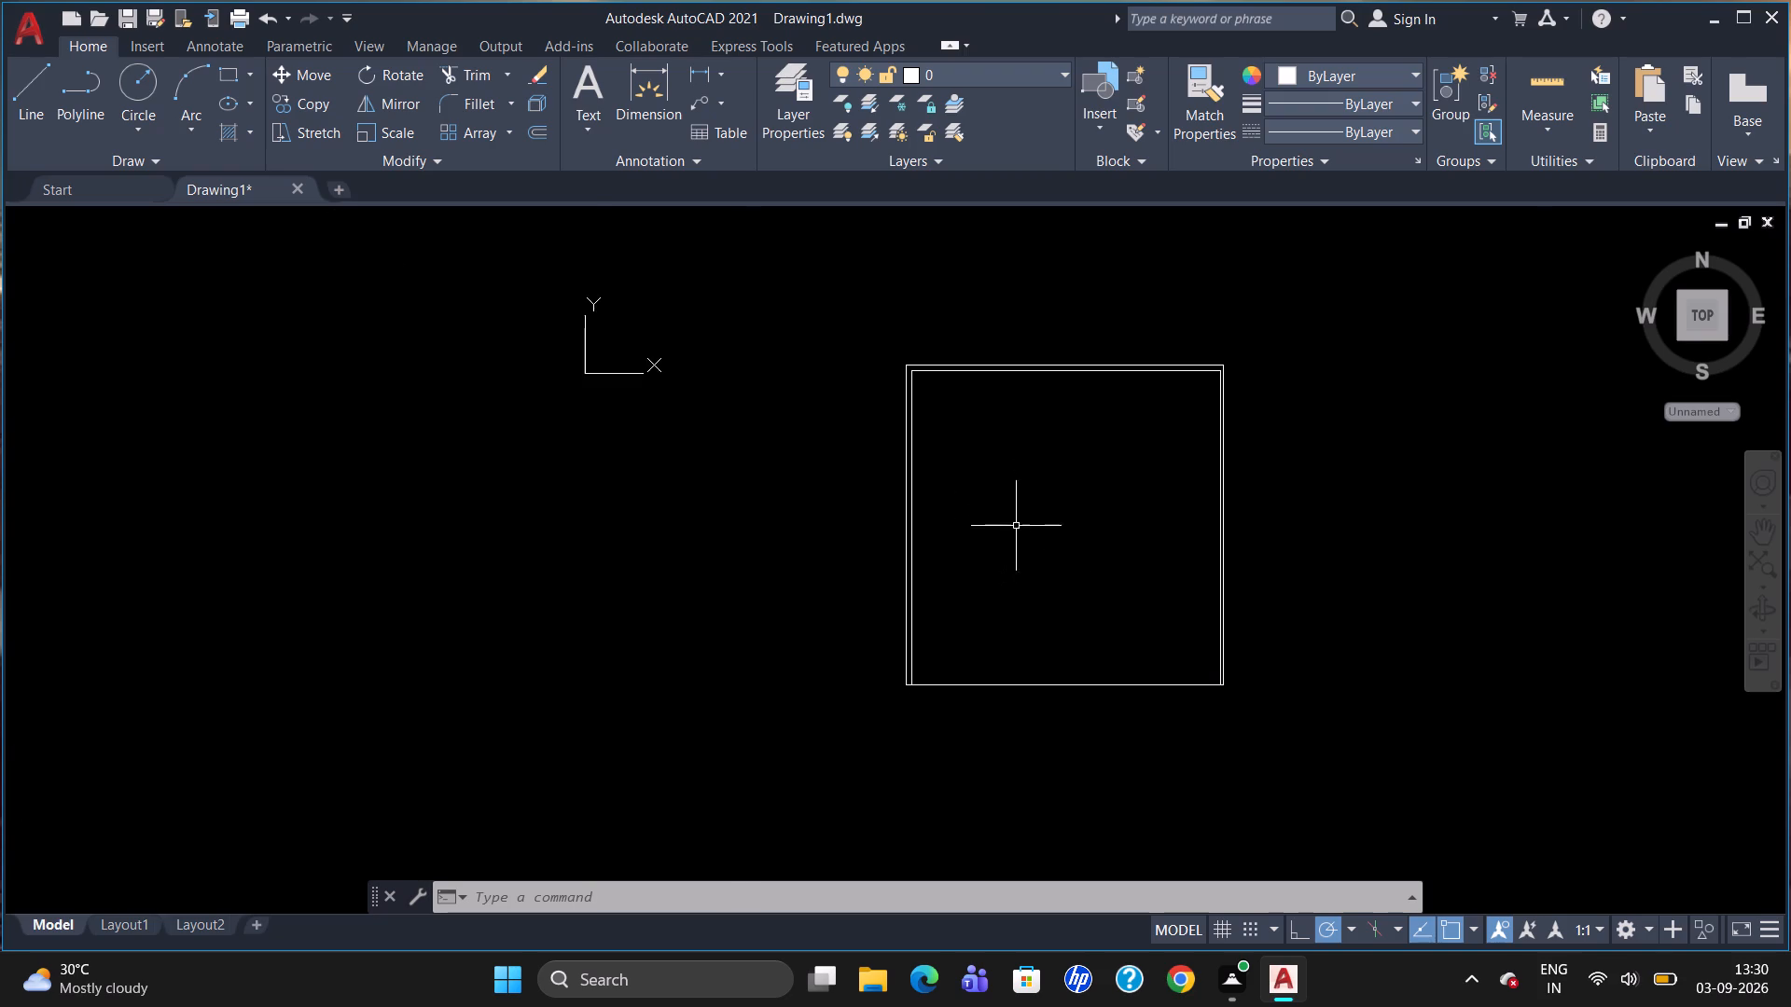
scroll(1007, 516, "up", 1)
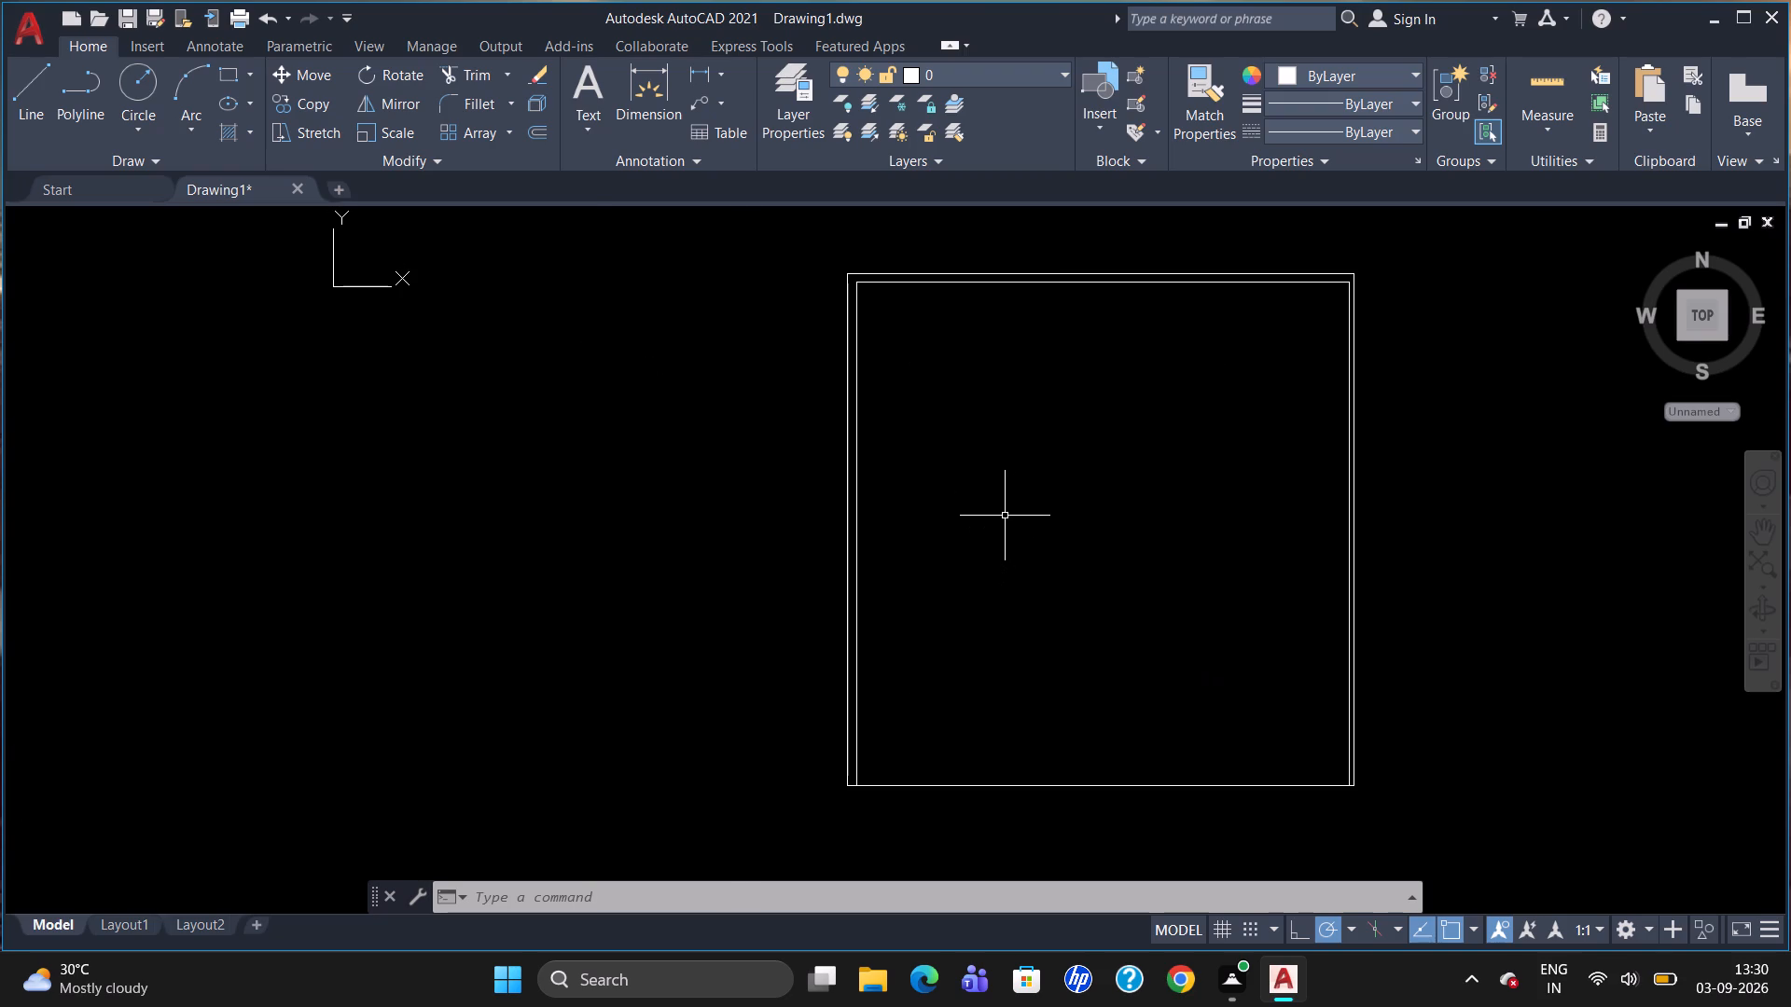
key("o")
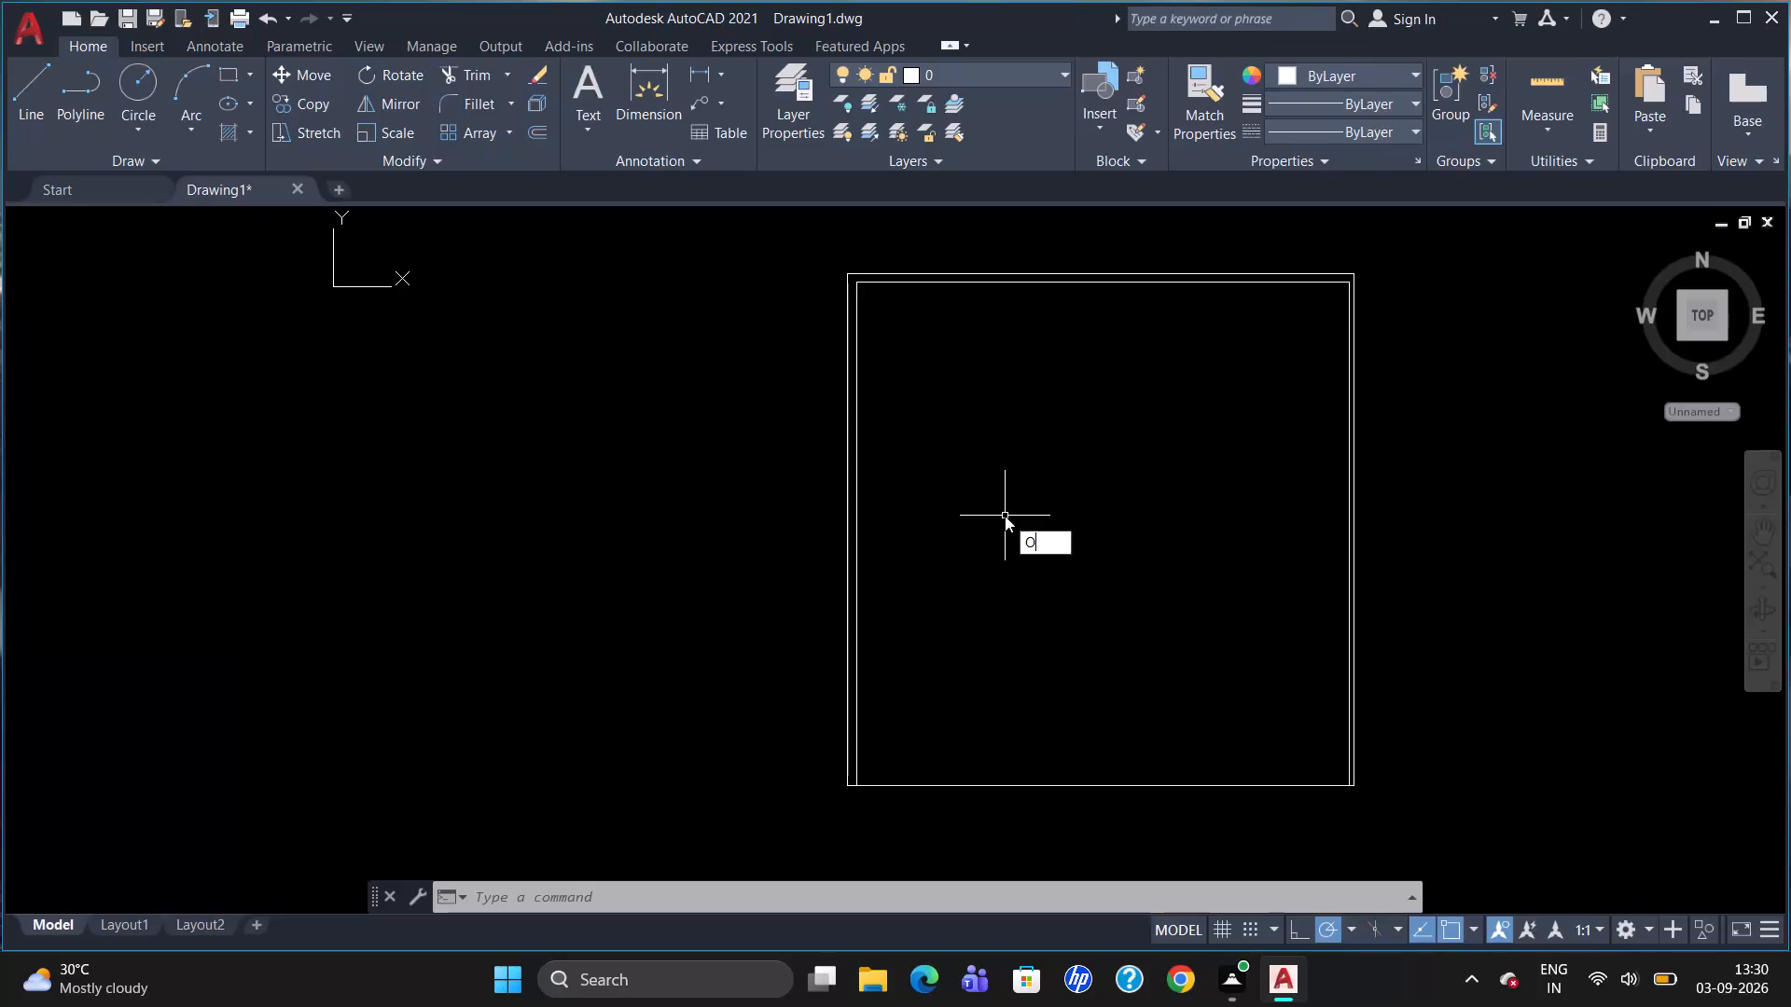
key("Return")
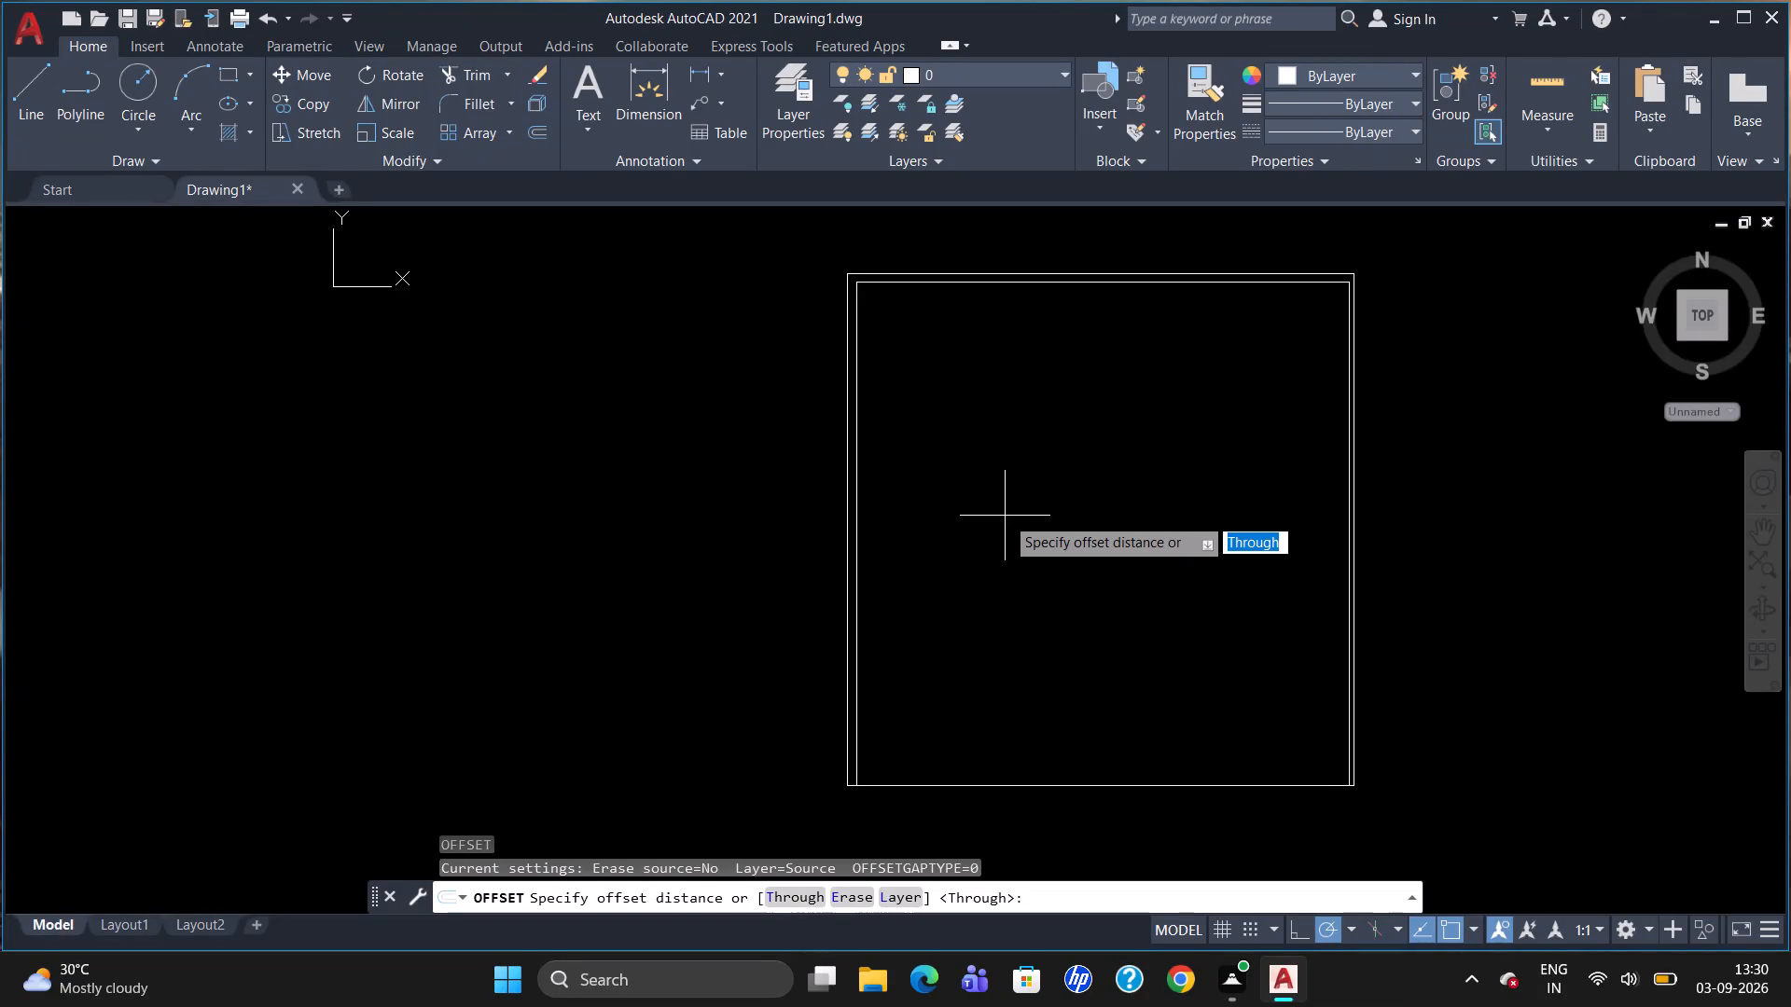
type("14'")
key("Return")
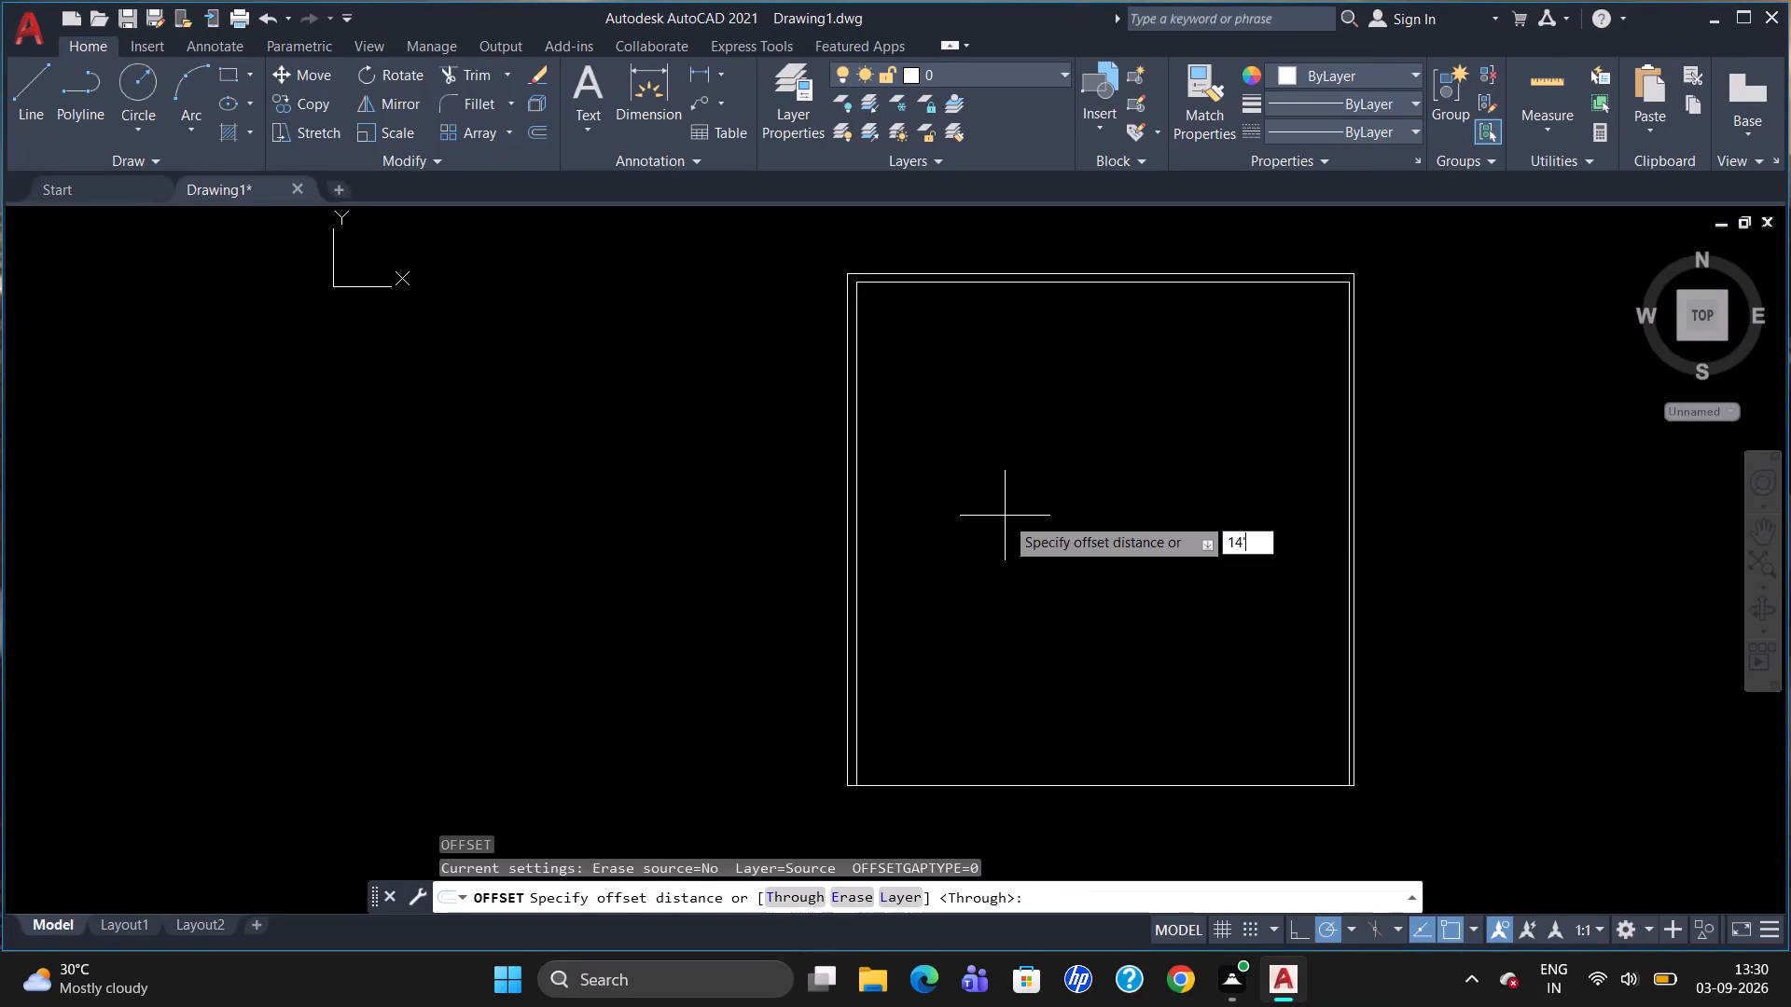
left_click(857, 400)
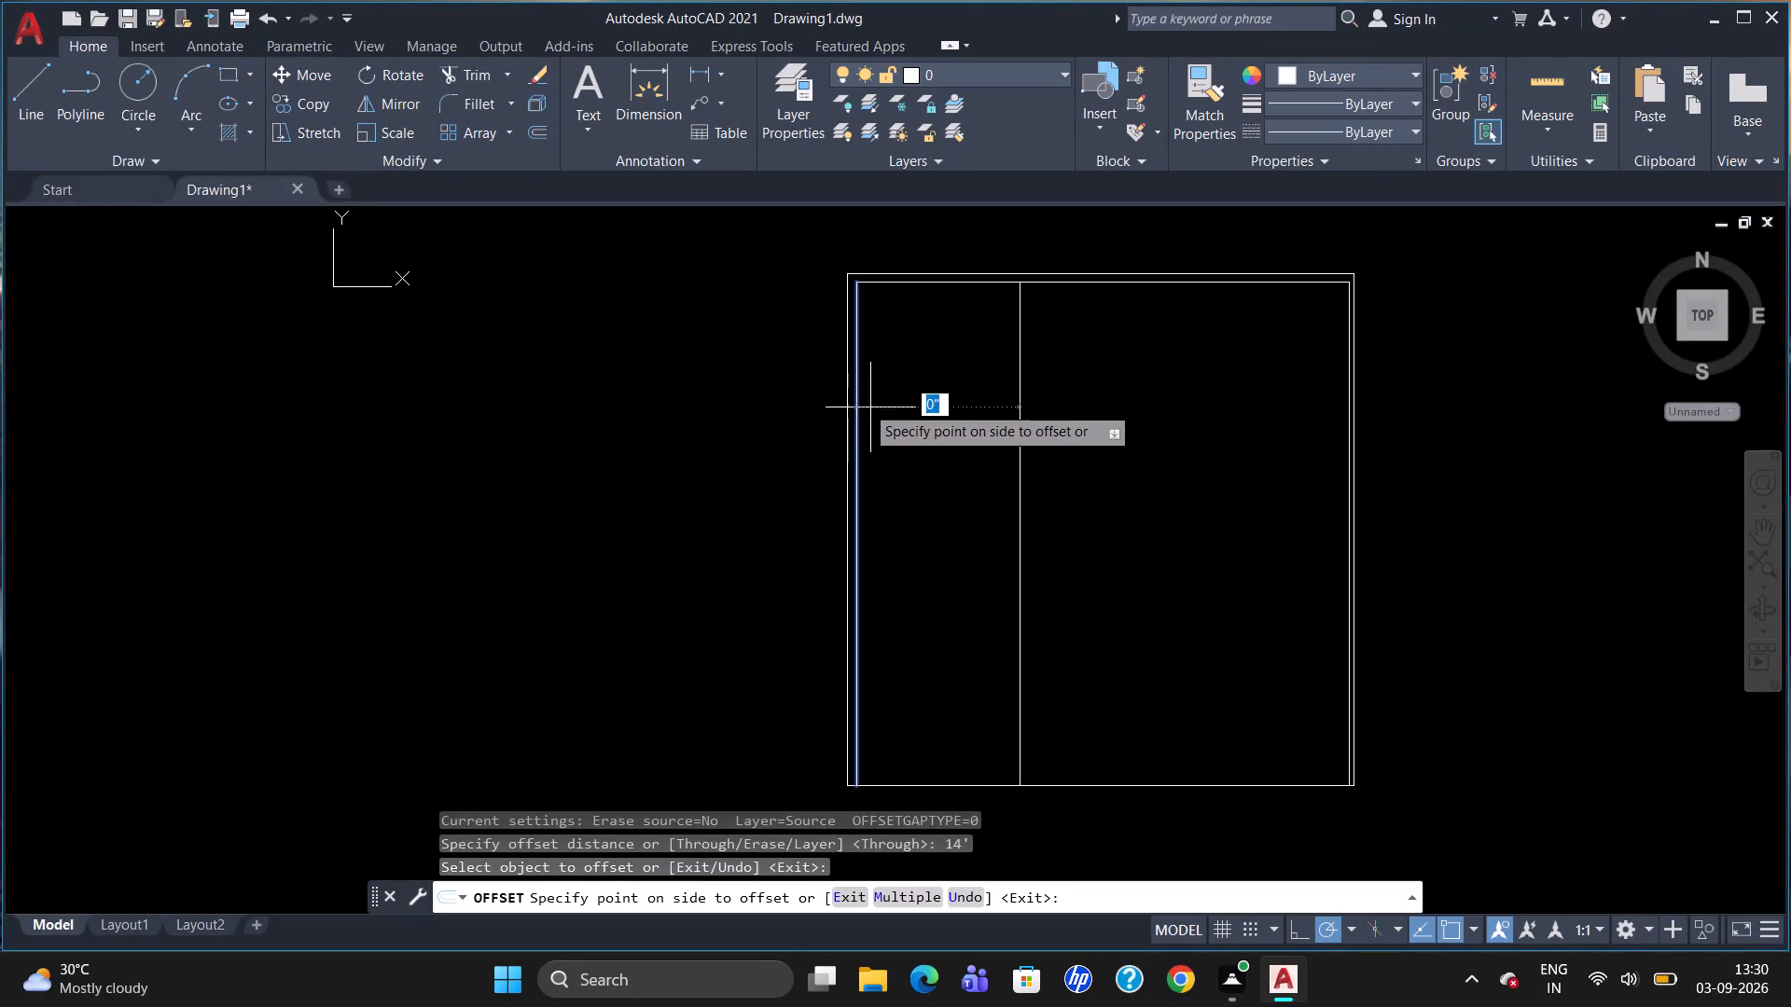
left_click(928, 415)
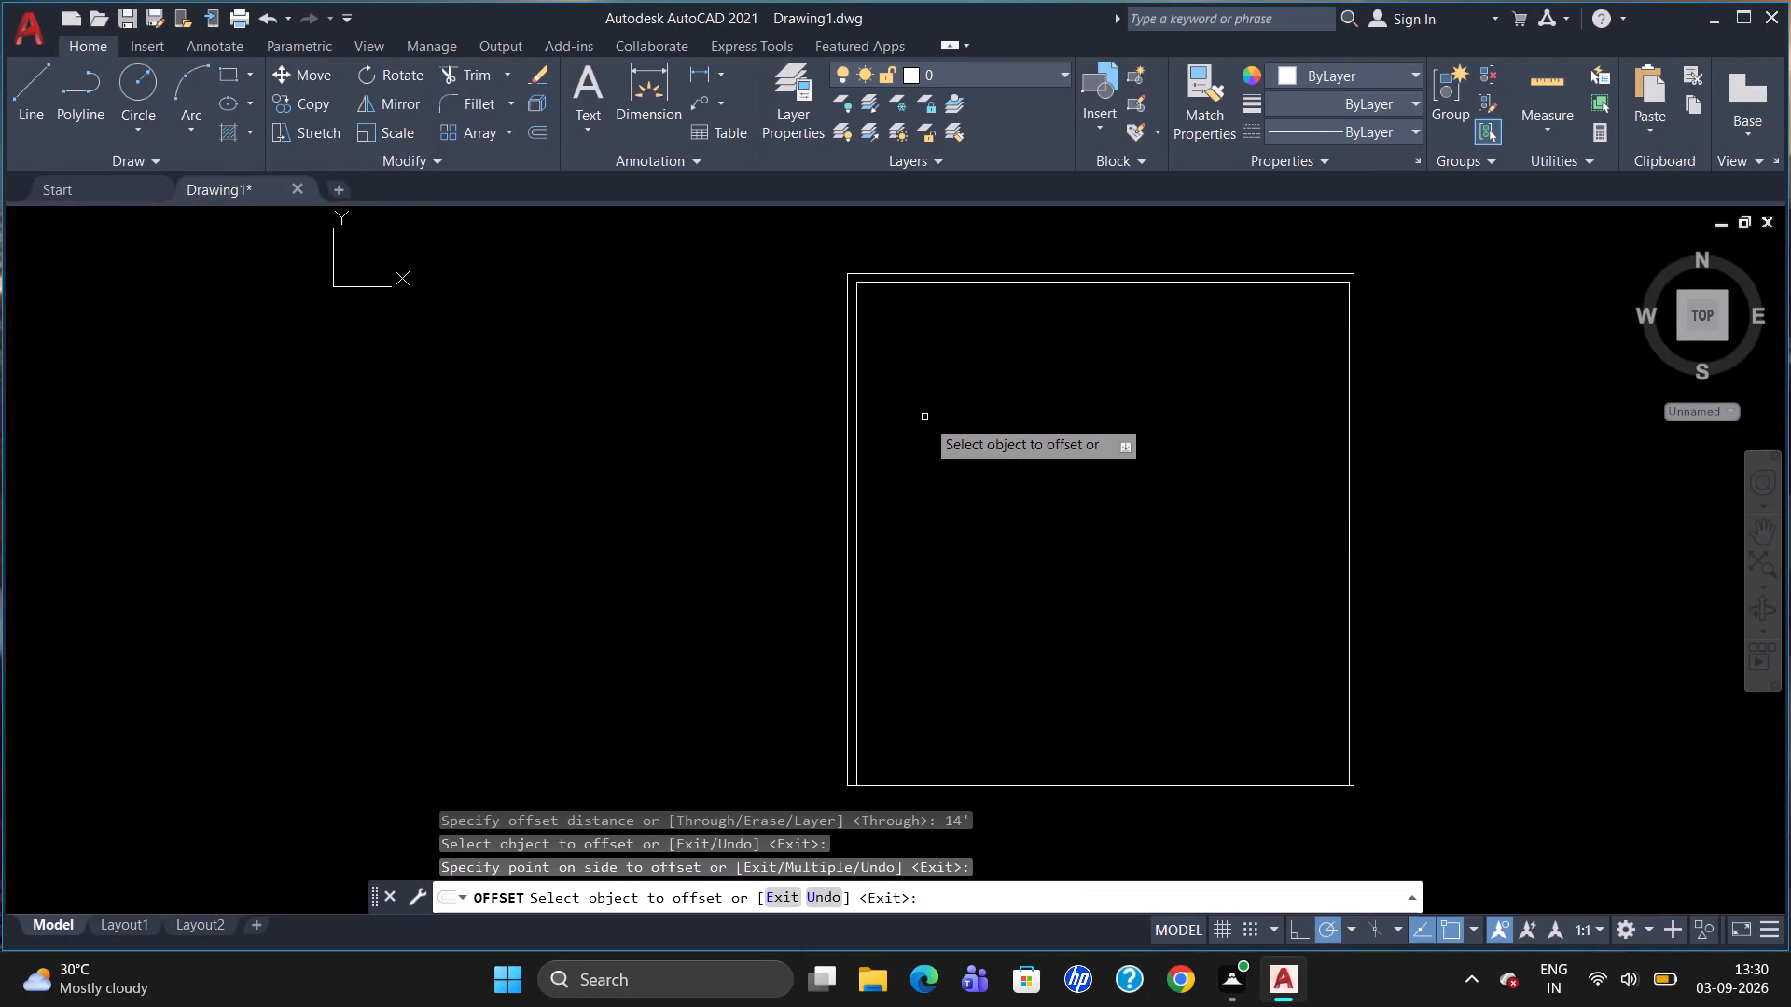
Offset the new interior vertical line 5" to its right to form a partition wall.
left_click(1019, 426)
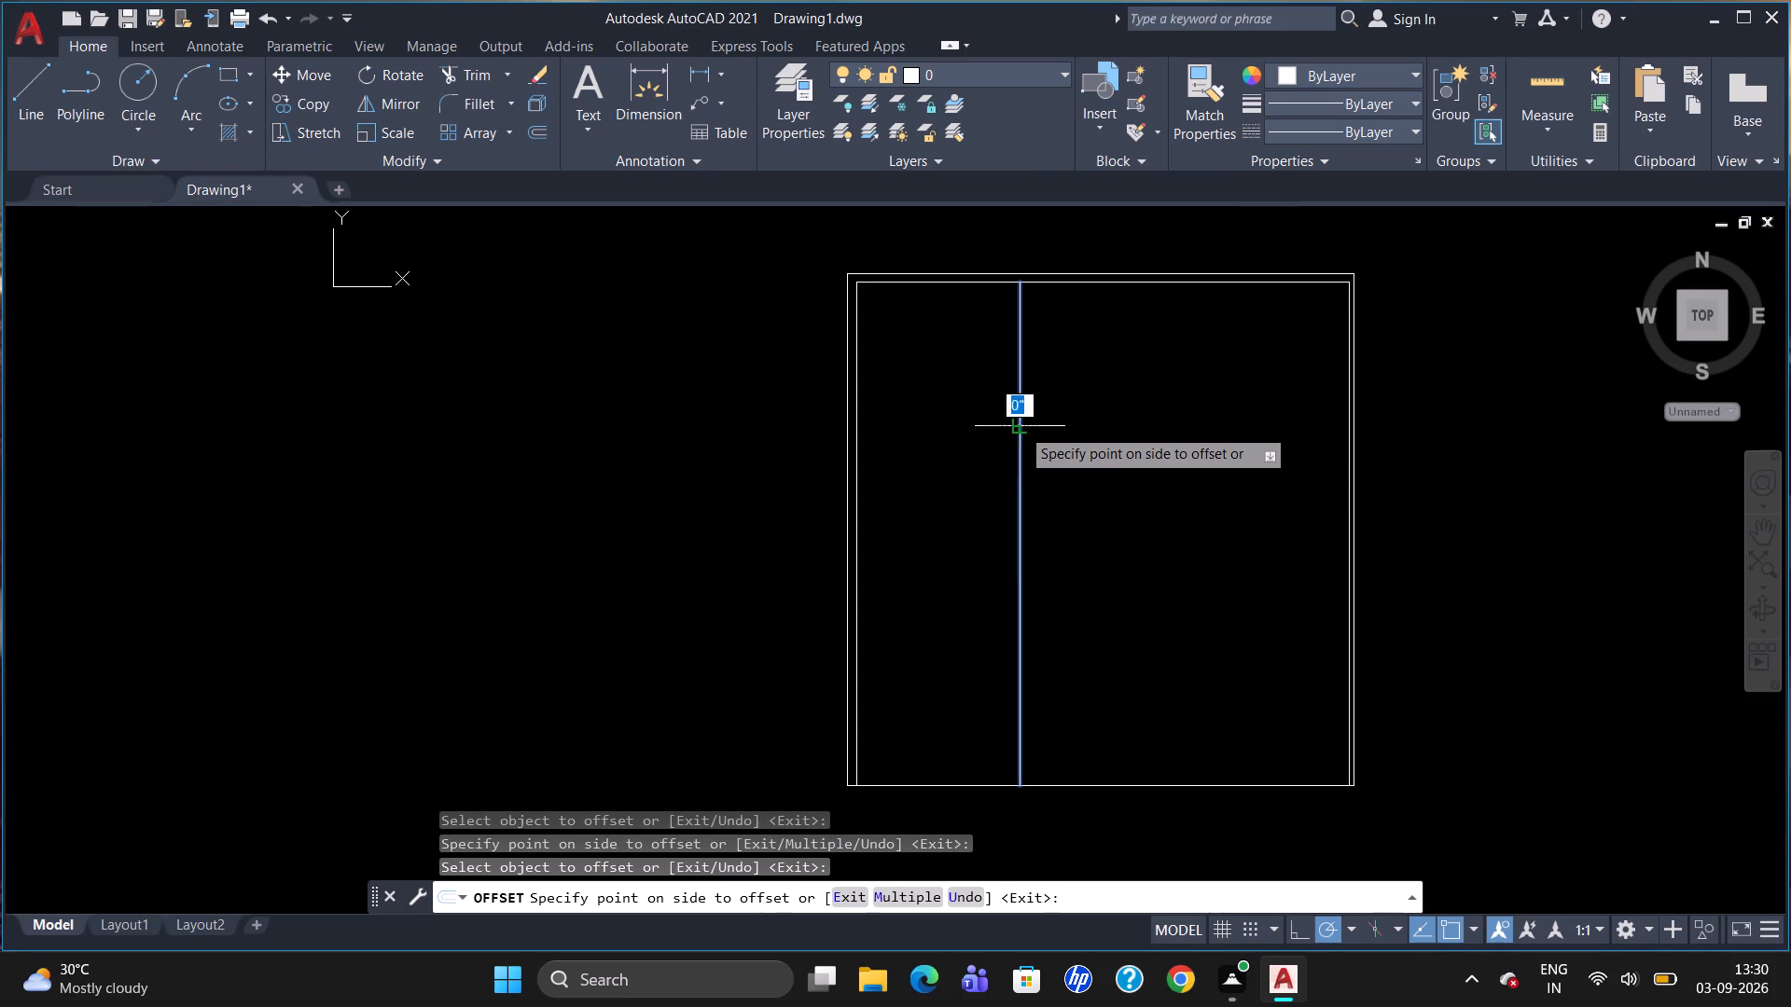
type("5\"")
key("Return")
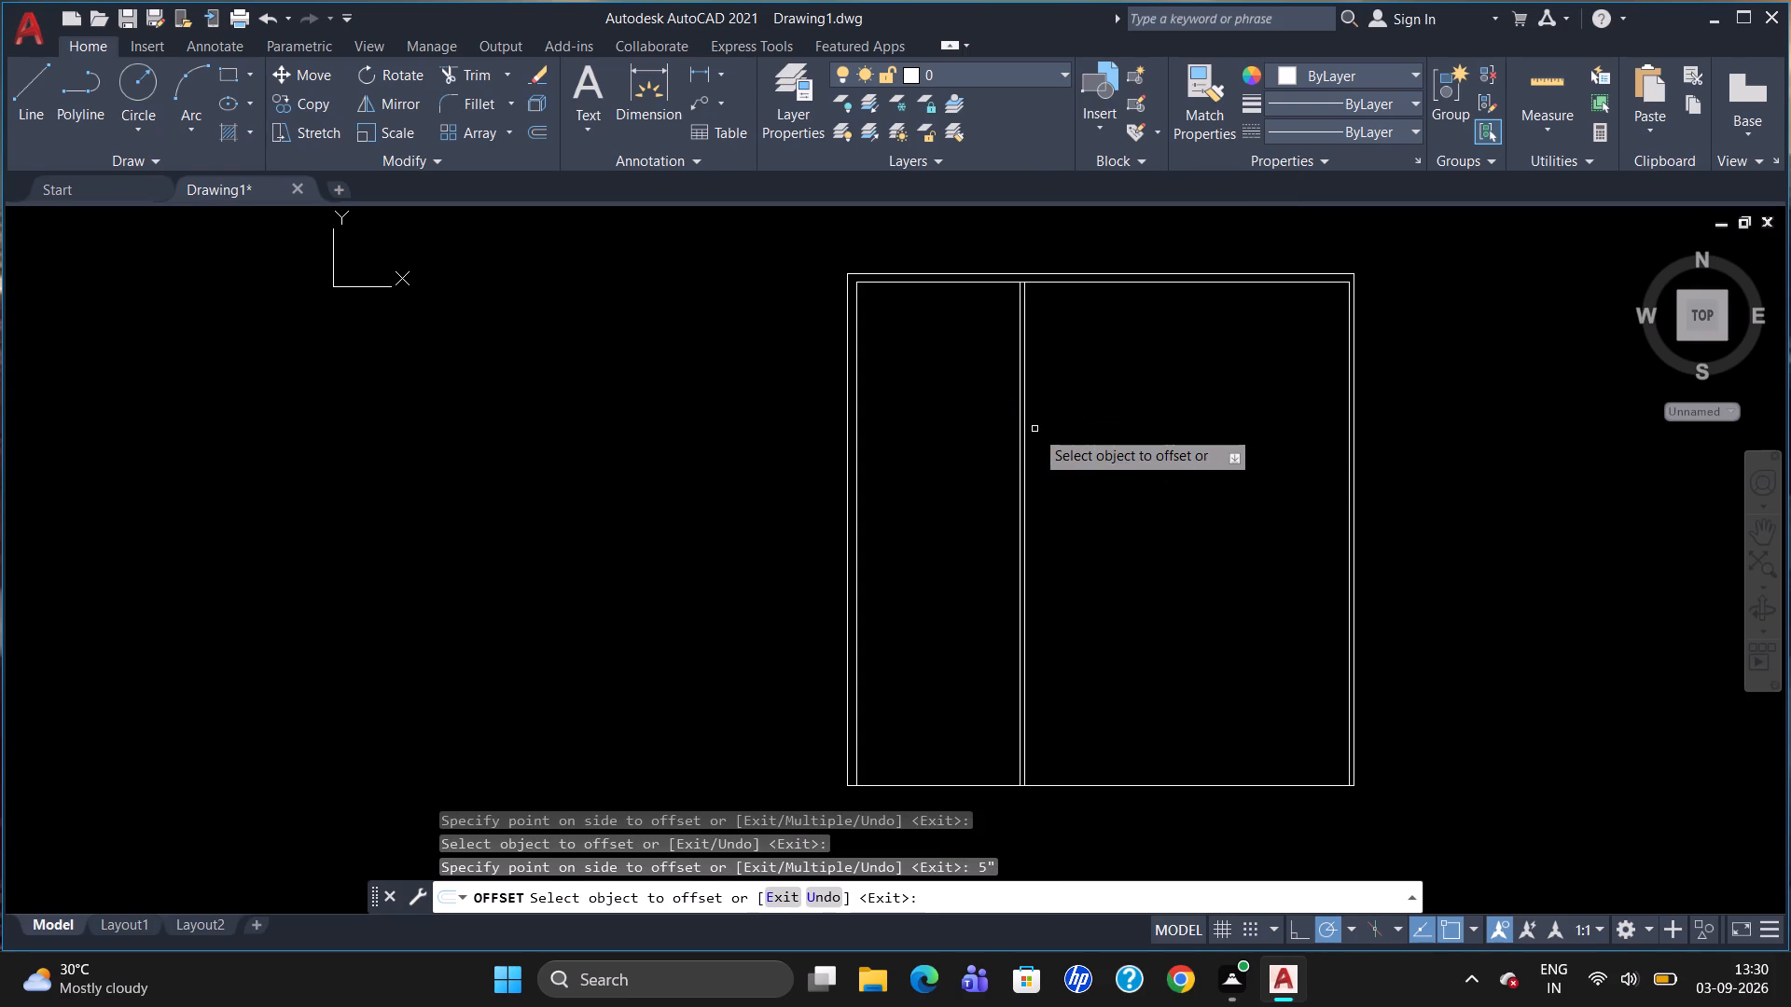
key("Escape")
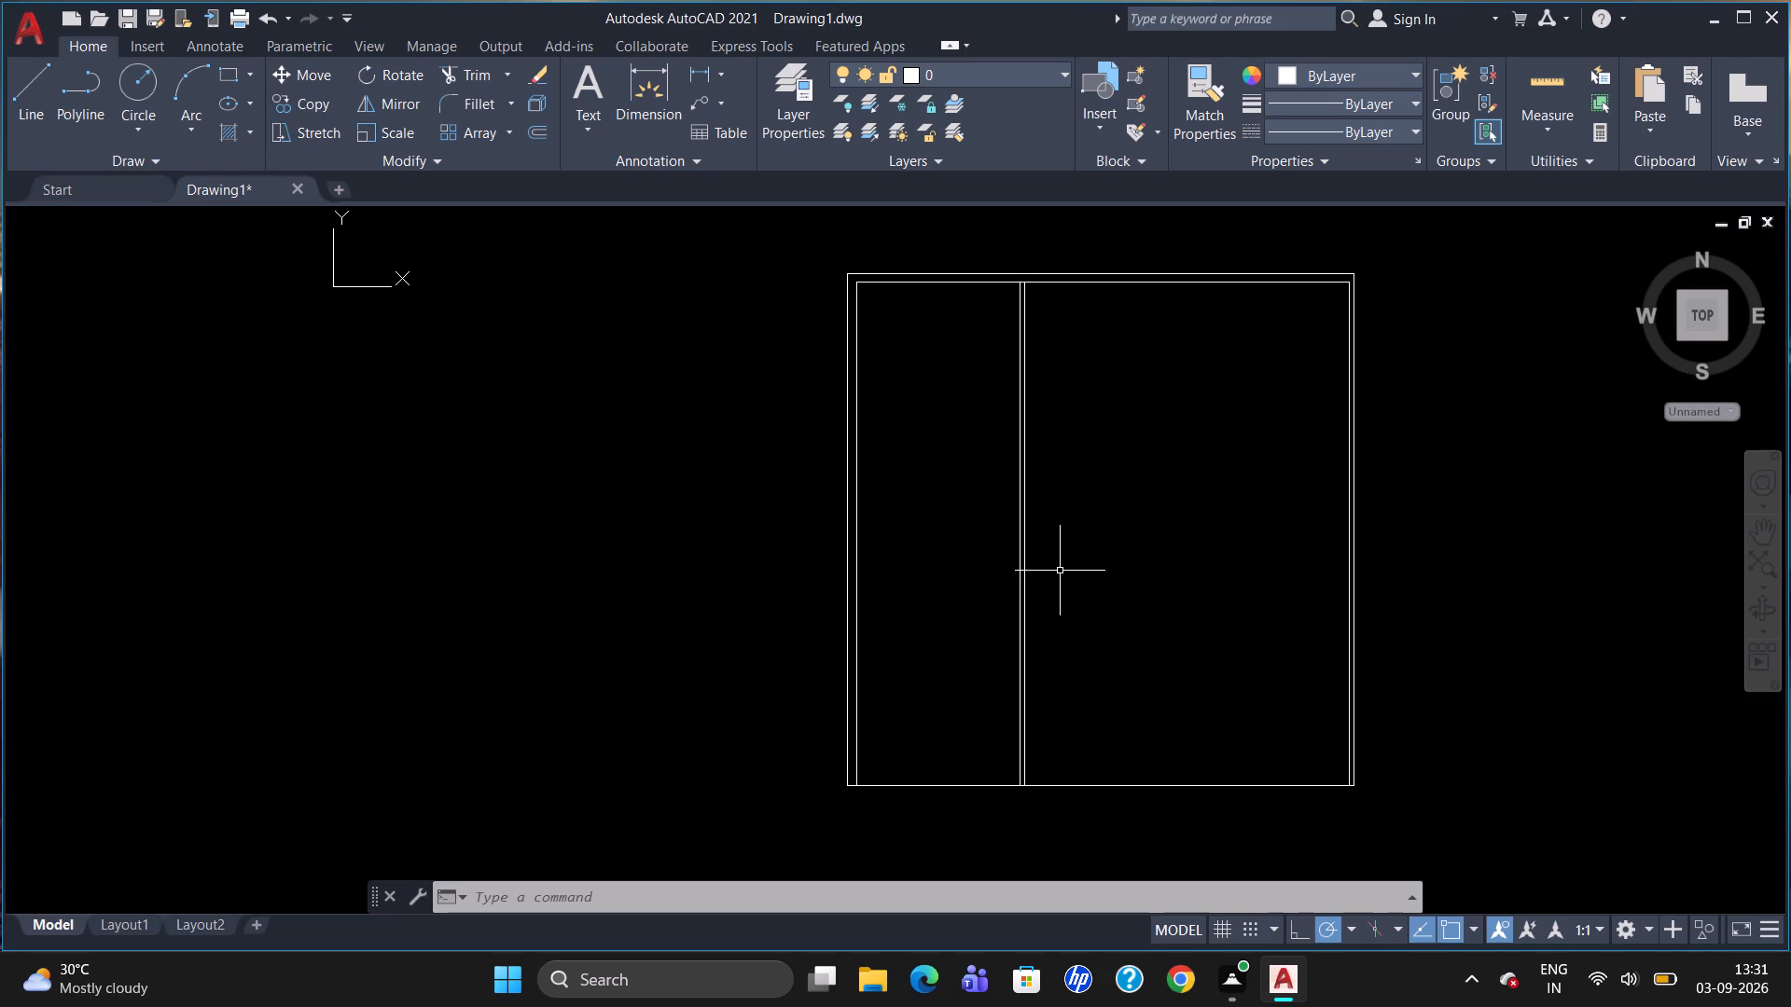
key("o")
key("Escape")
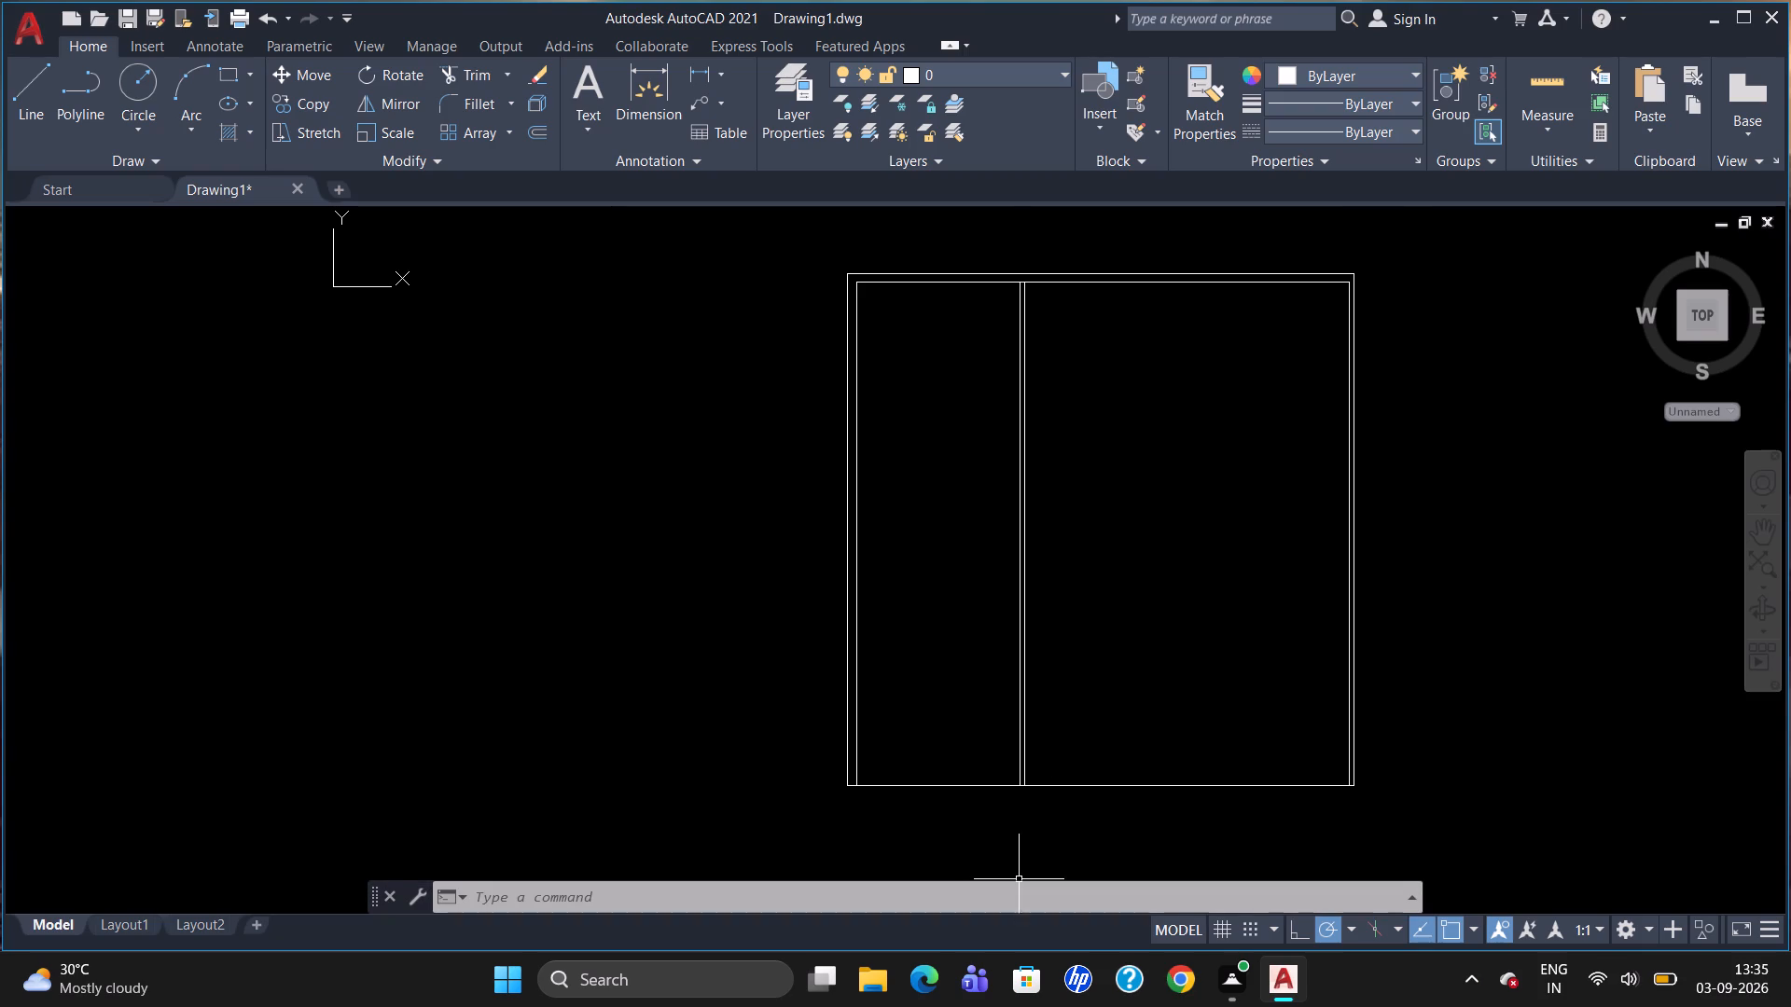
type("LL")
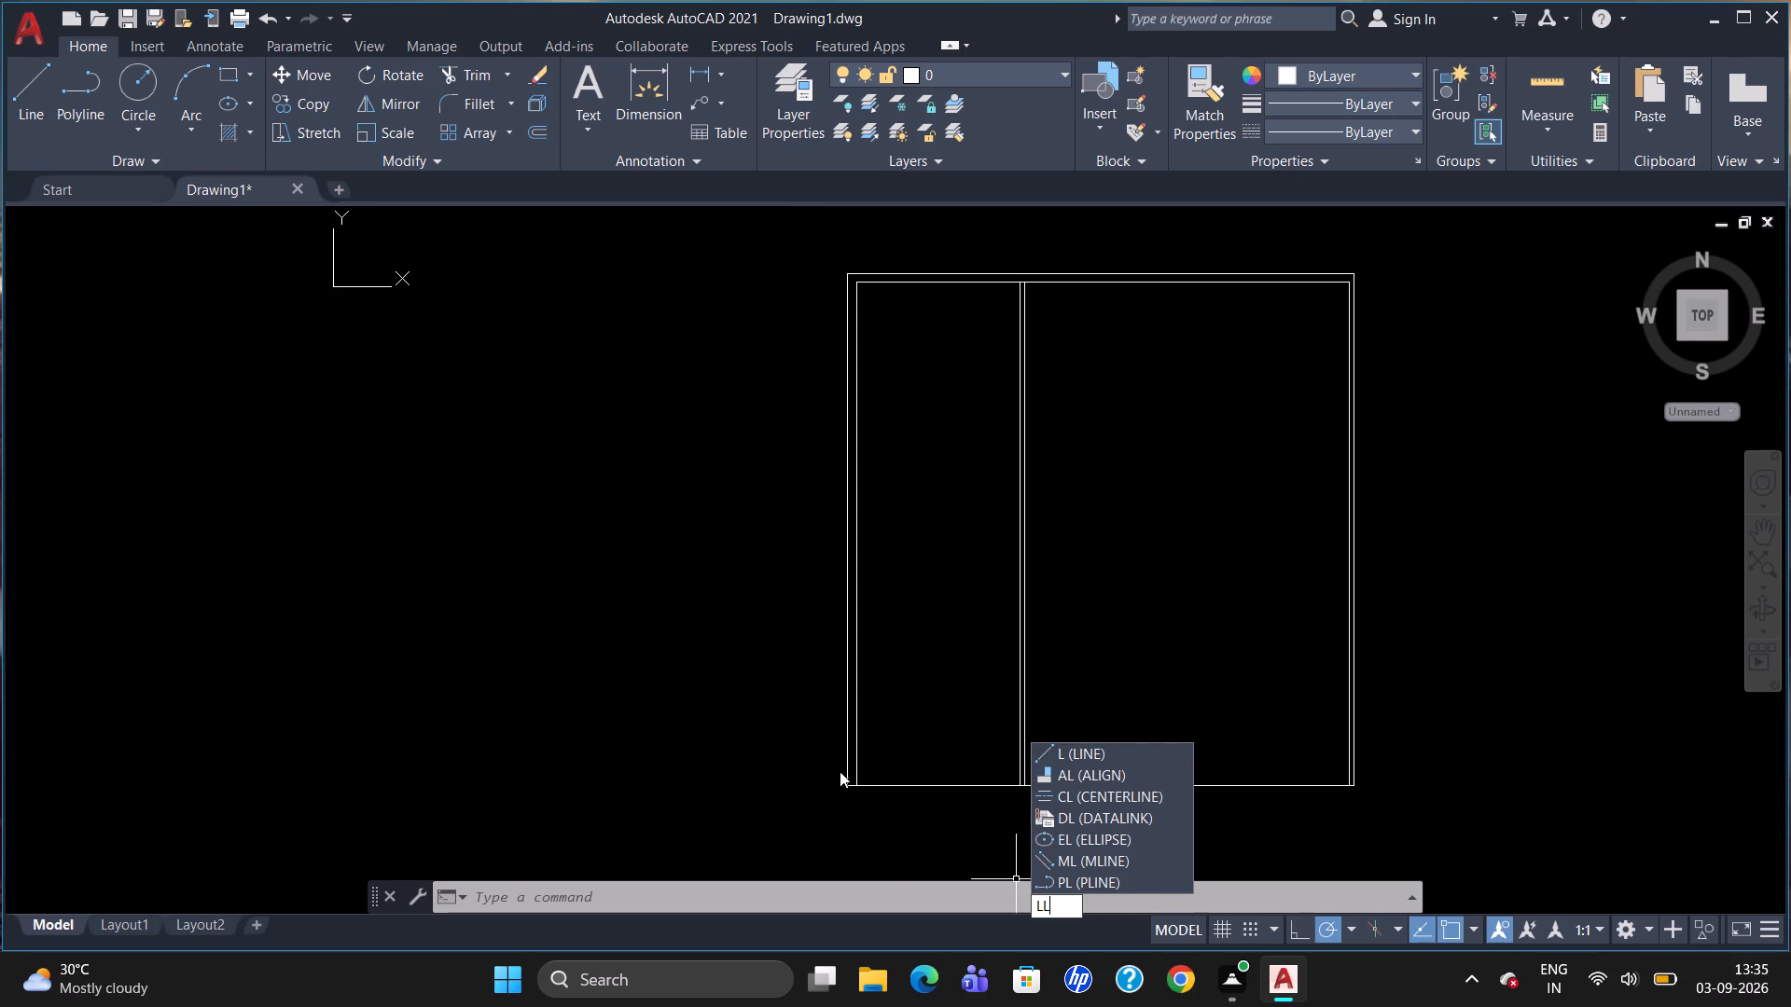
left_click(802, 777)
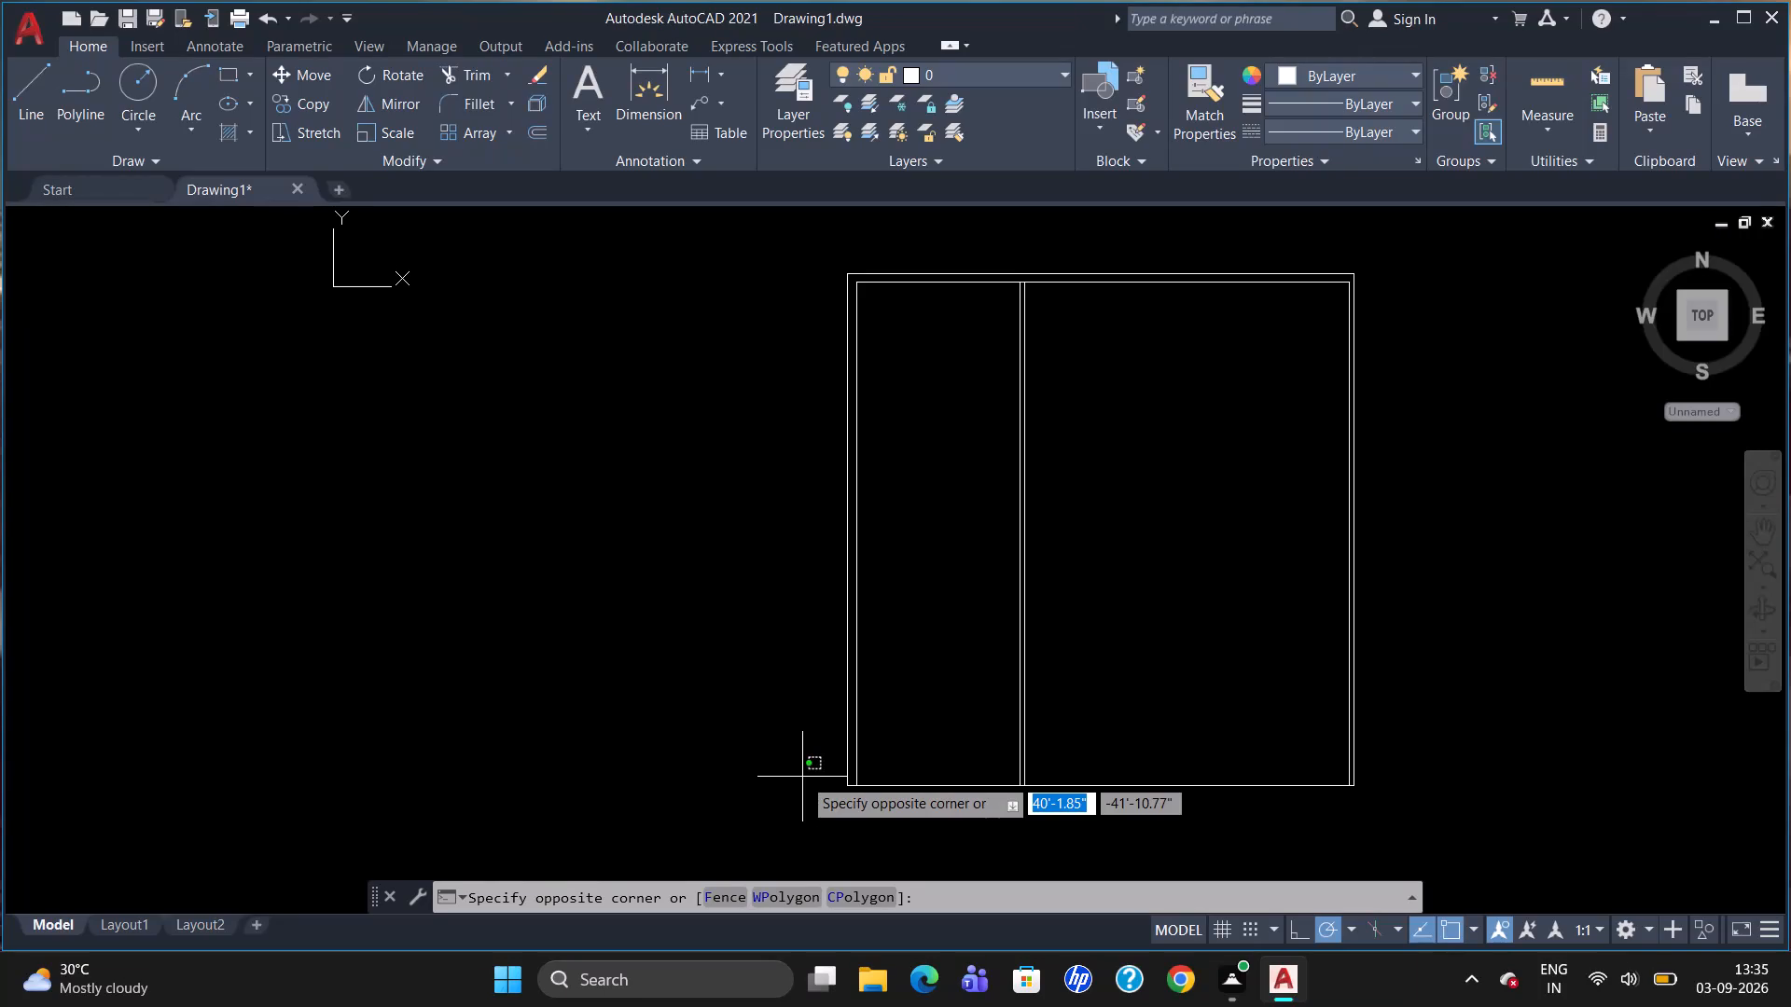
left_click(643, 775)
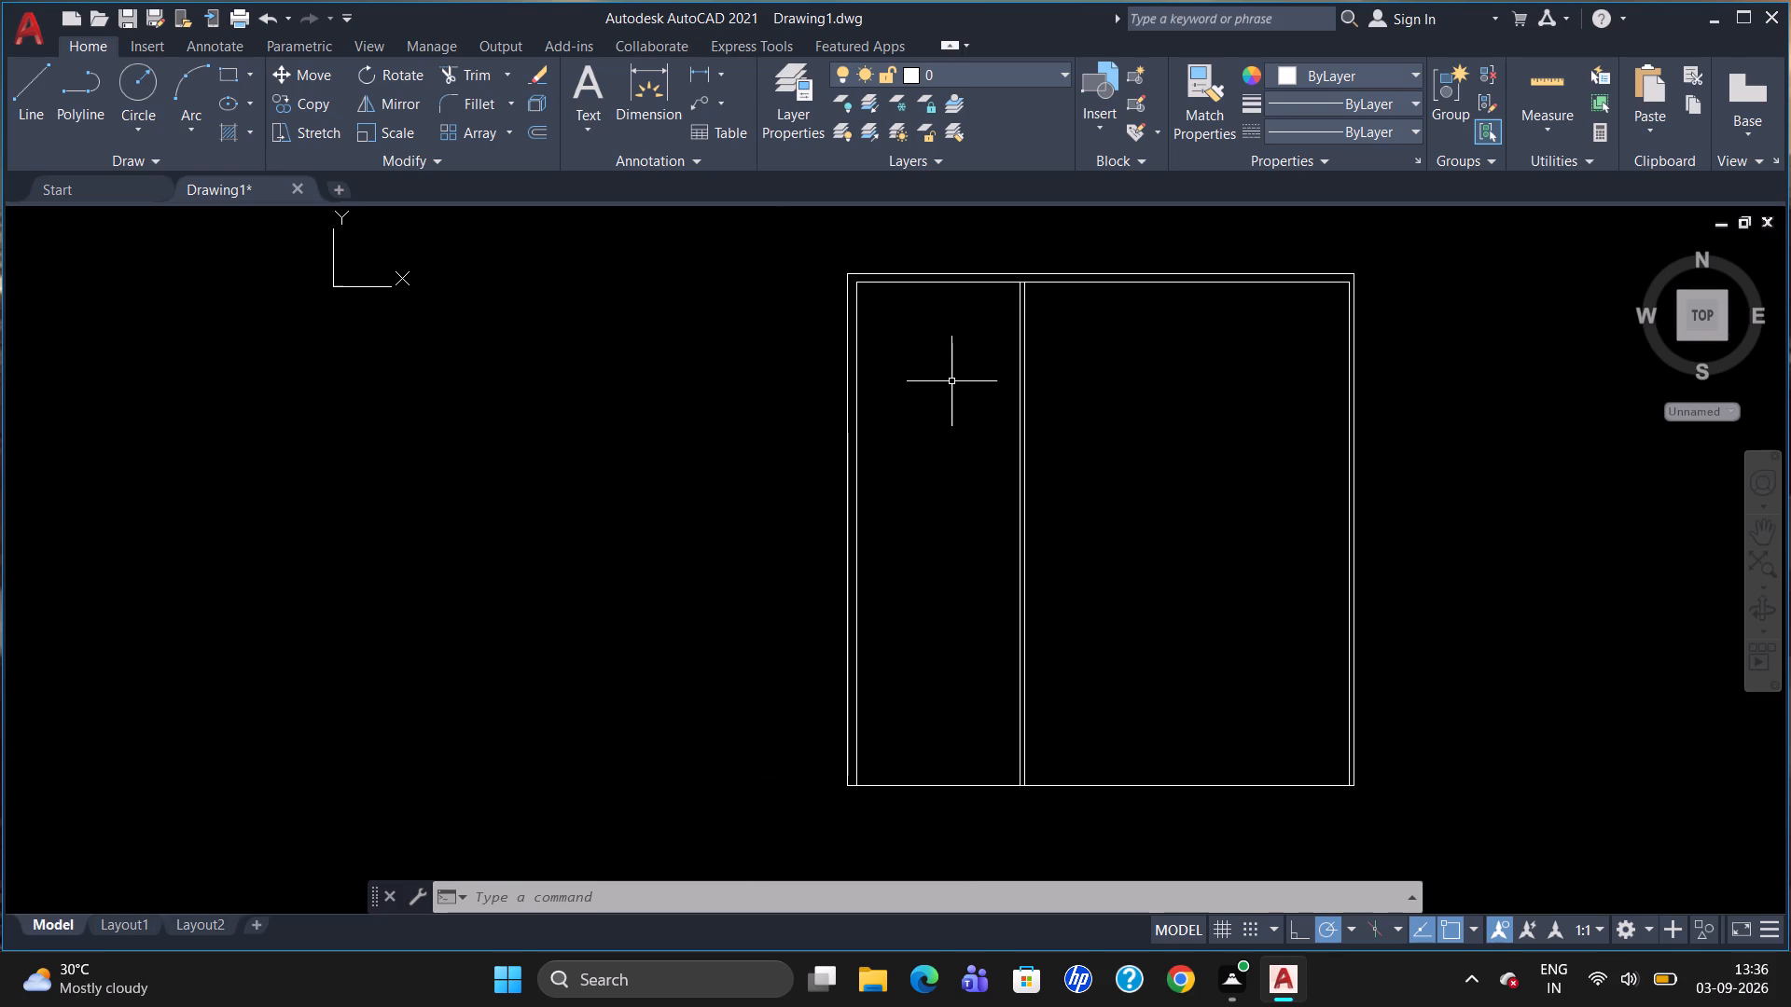
Trim the inner top wall line between the two vertical partition lines.
scroll(951, 380, "up", 1)
scroll(967, 535, "down", 1)
type("TR")
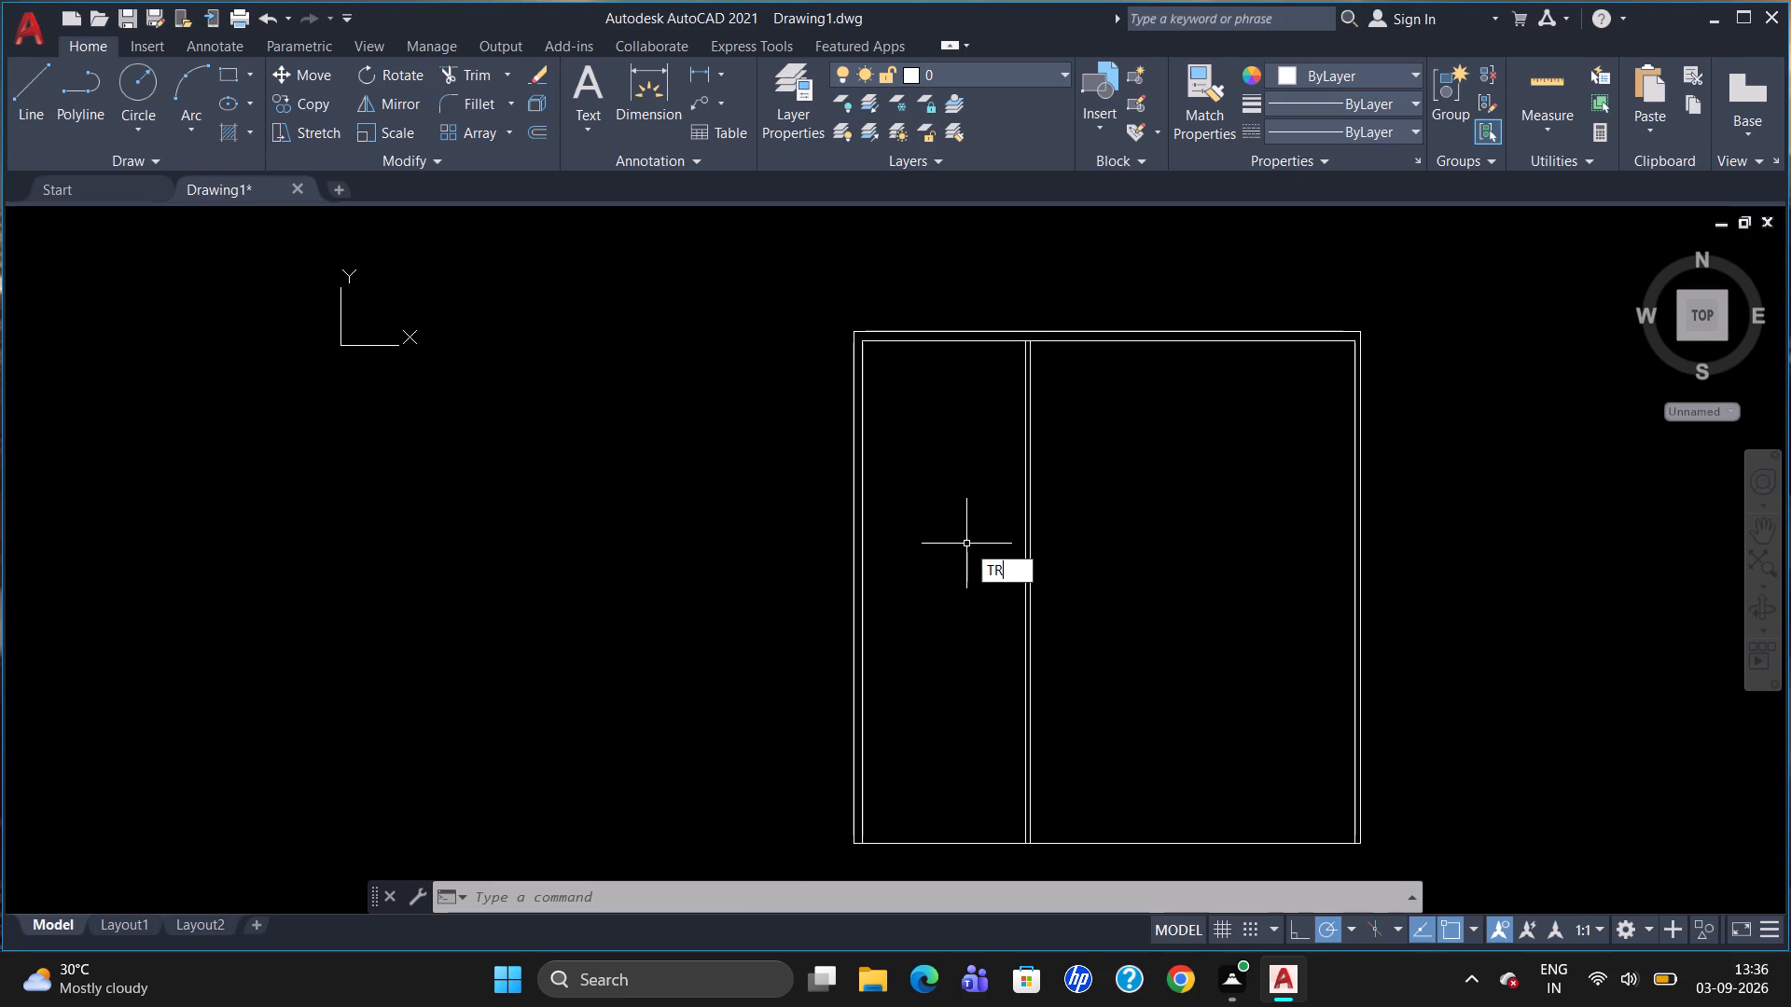
key("Return")
key("Return")
scroll(1050, 302, "up", 2)
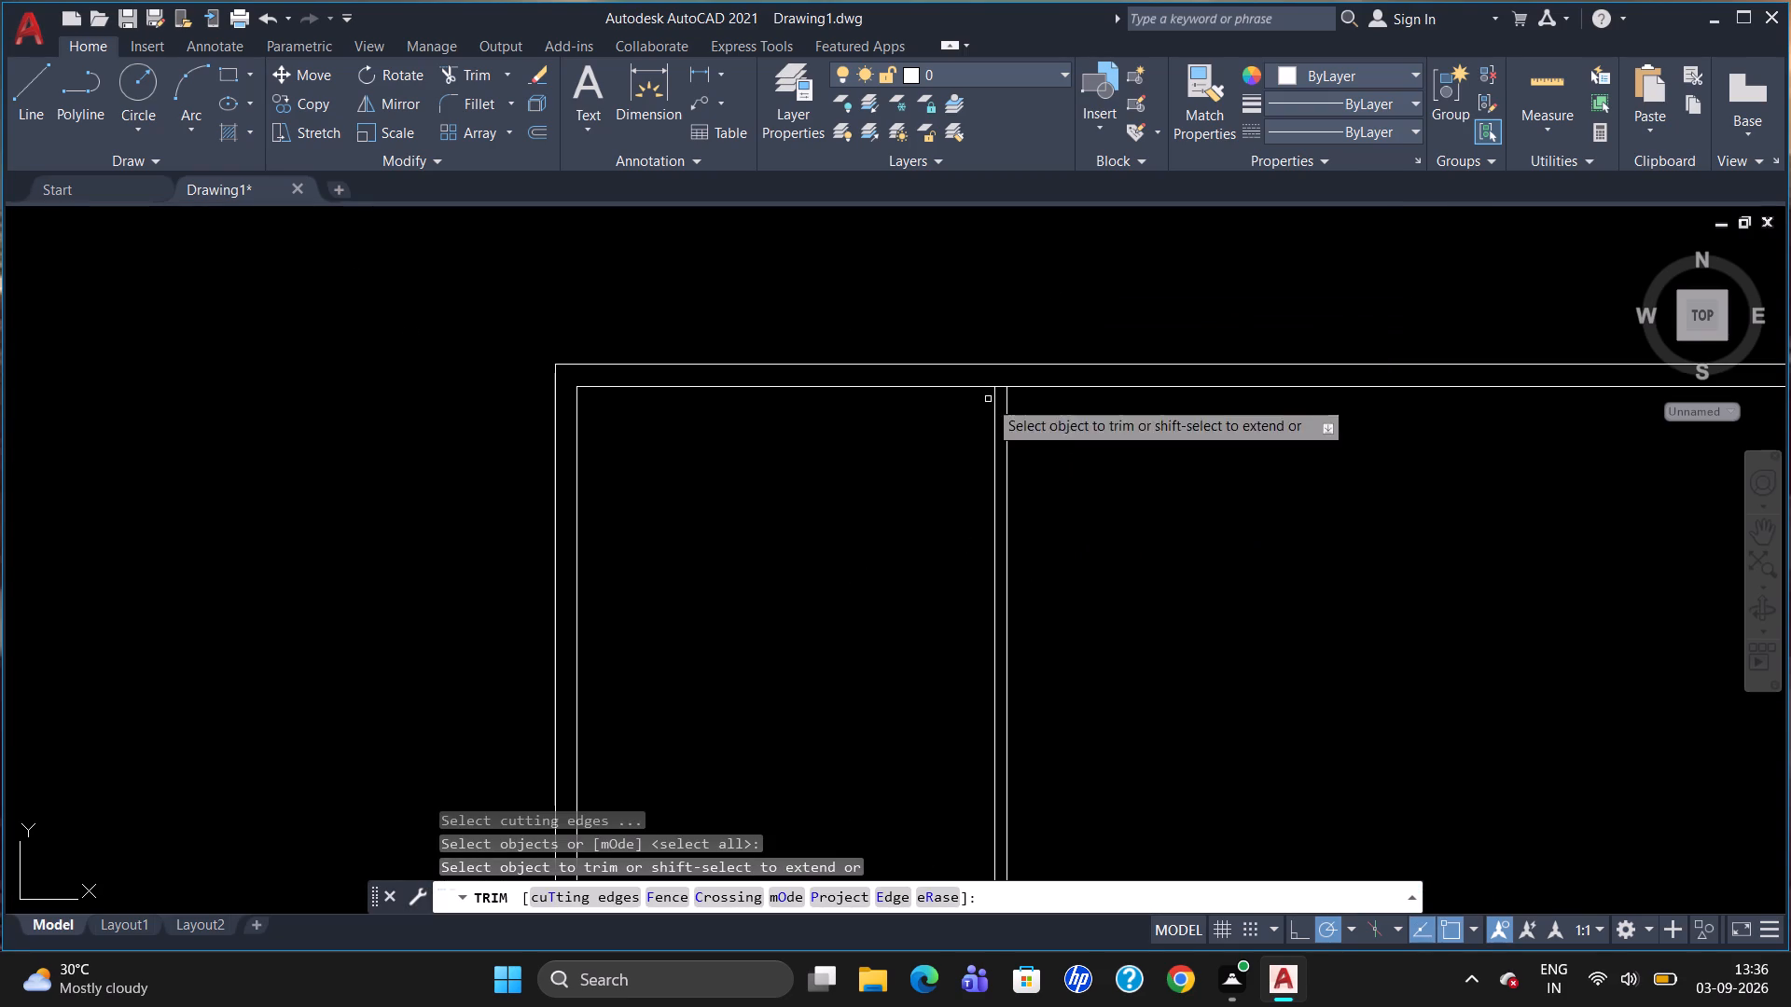
left_click(1000, 386)
scroll(1144, 423, "down", 3)
scroll(1167, 510, "up", 1)
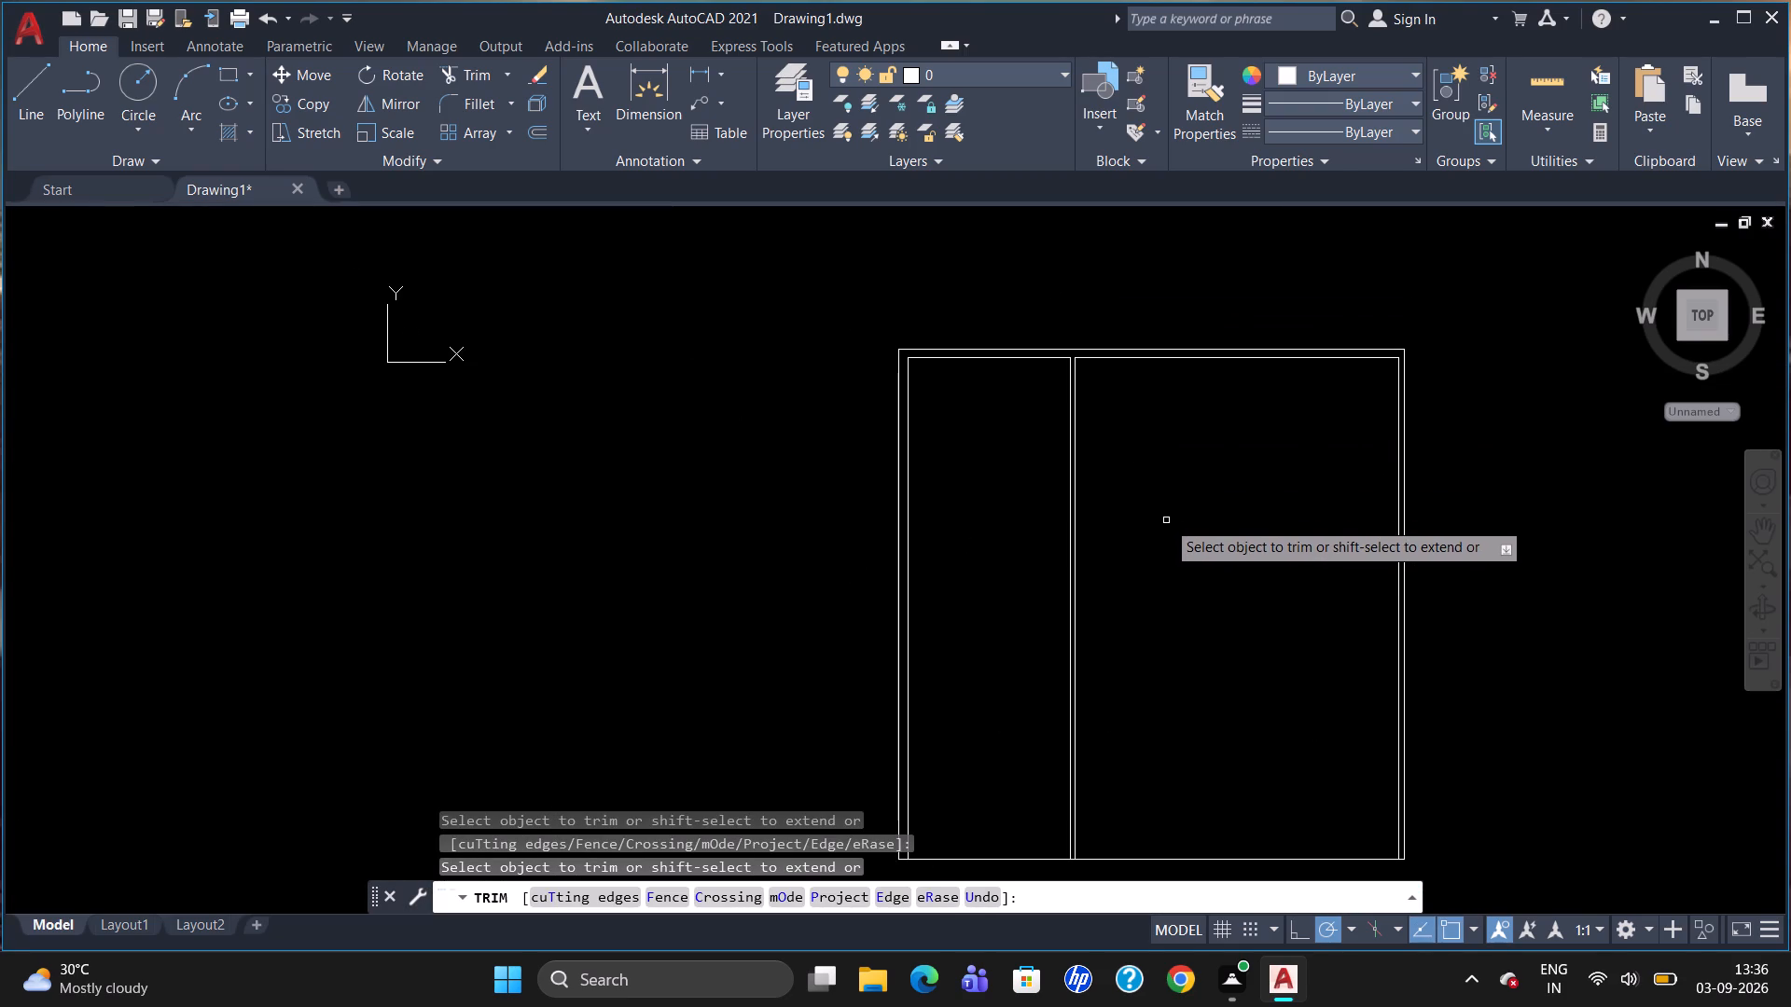
key("Escape")
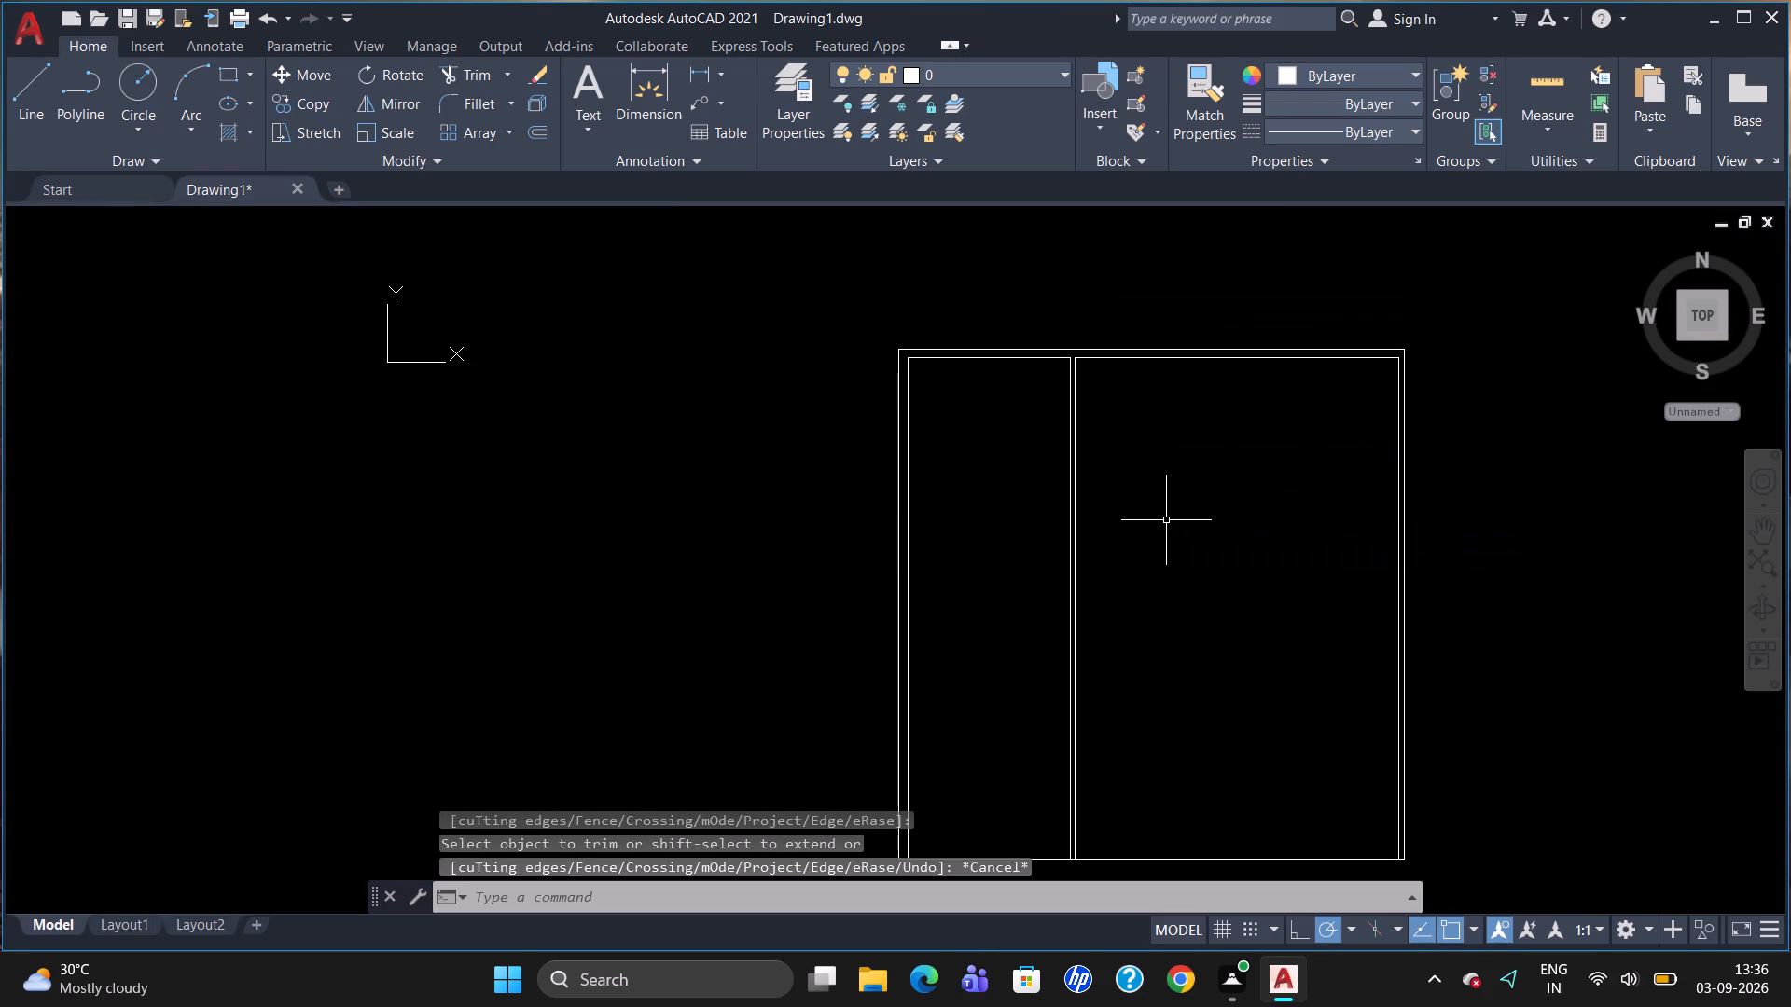
Offset the inner top wall line of the narrow left-hand space 14'1" downward into the interior.
key("o")
key("Return")
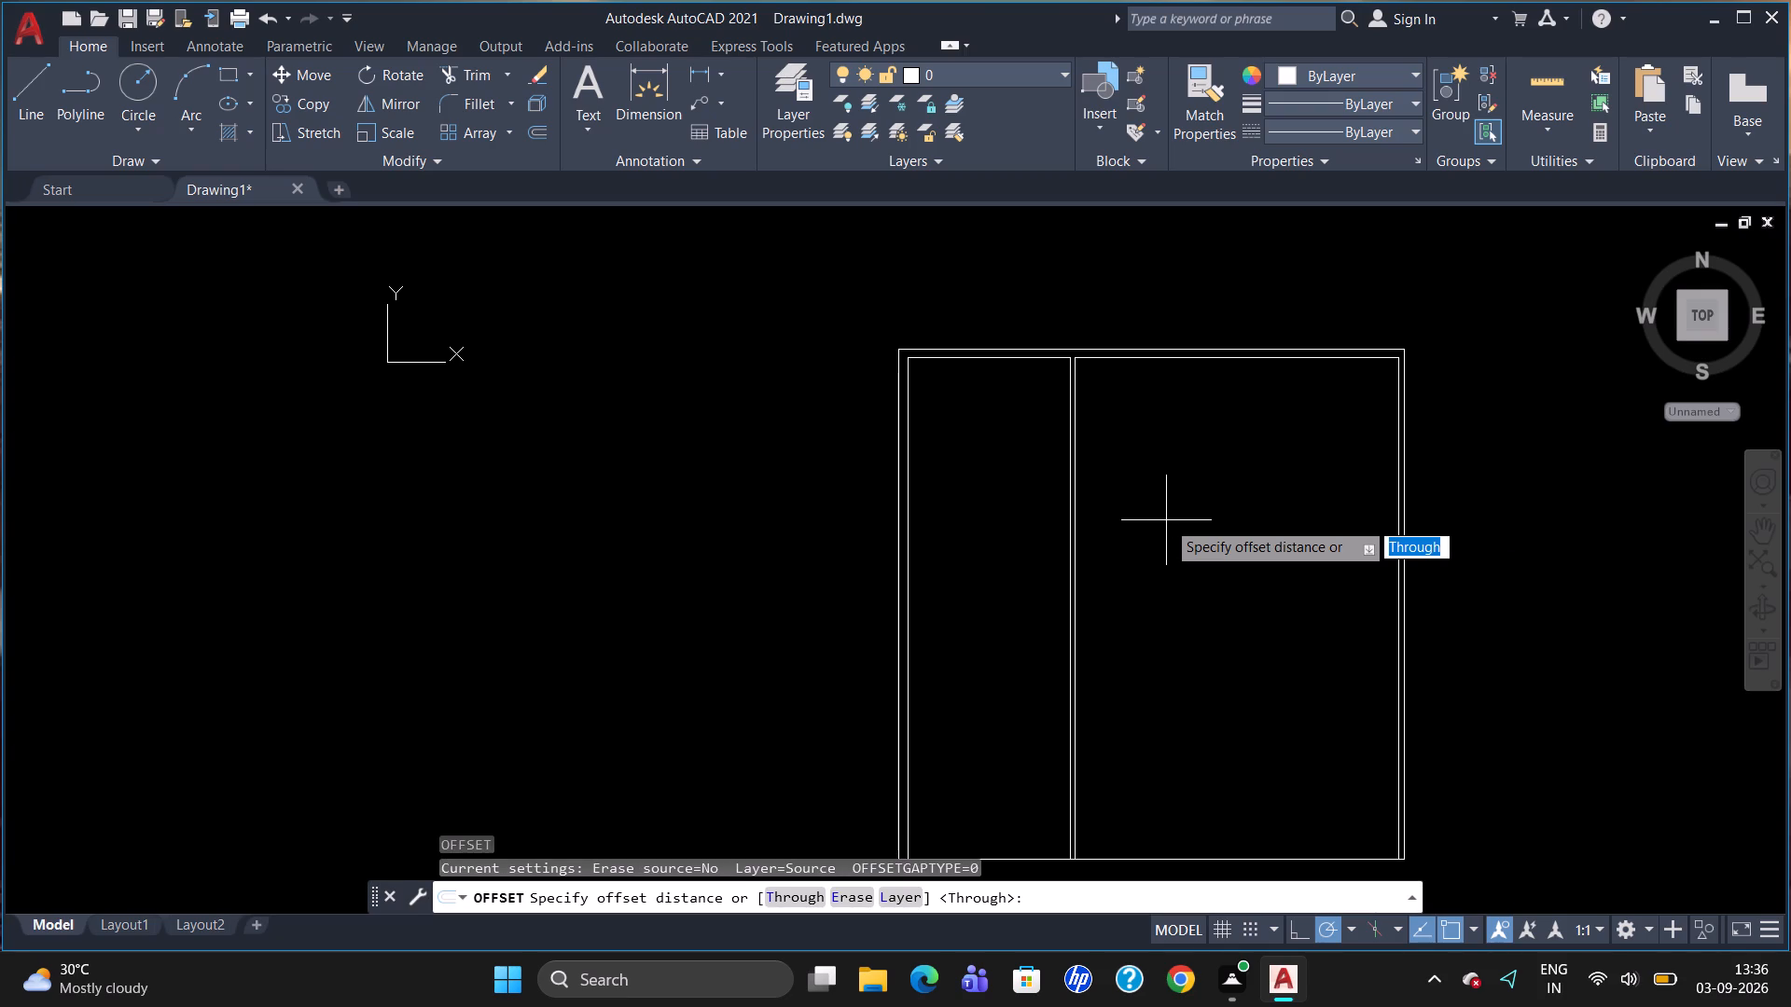
type("14")
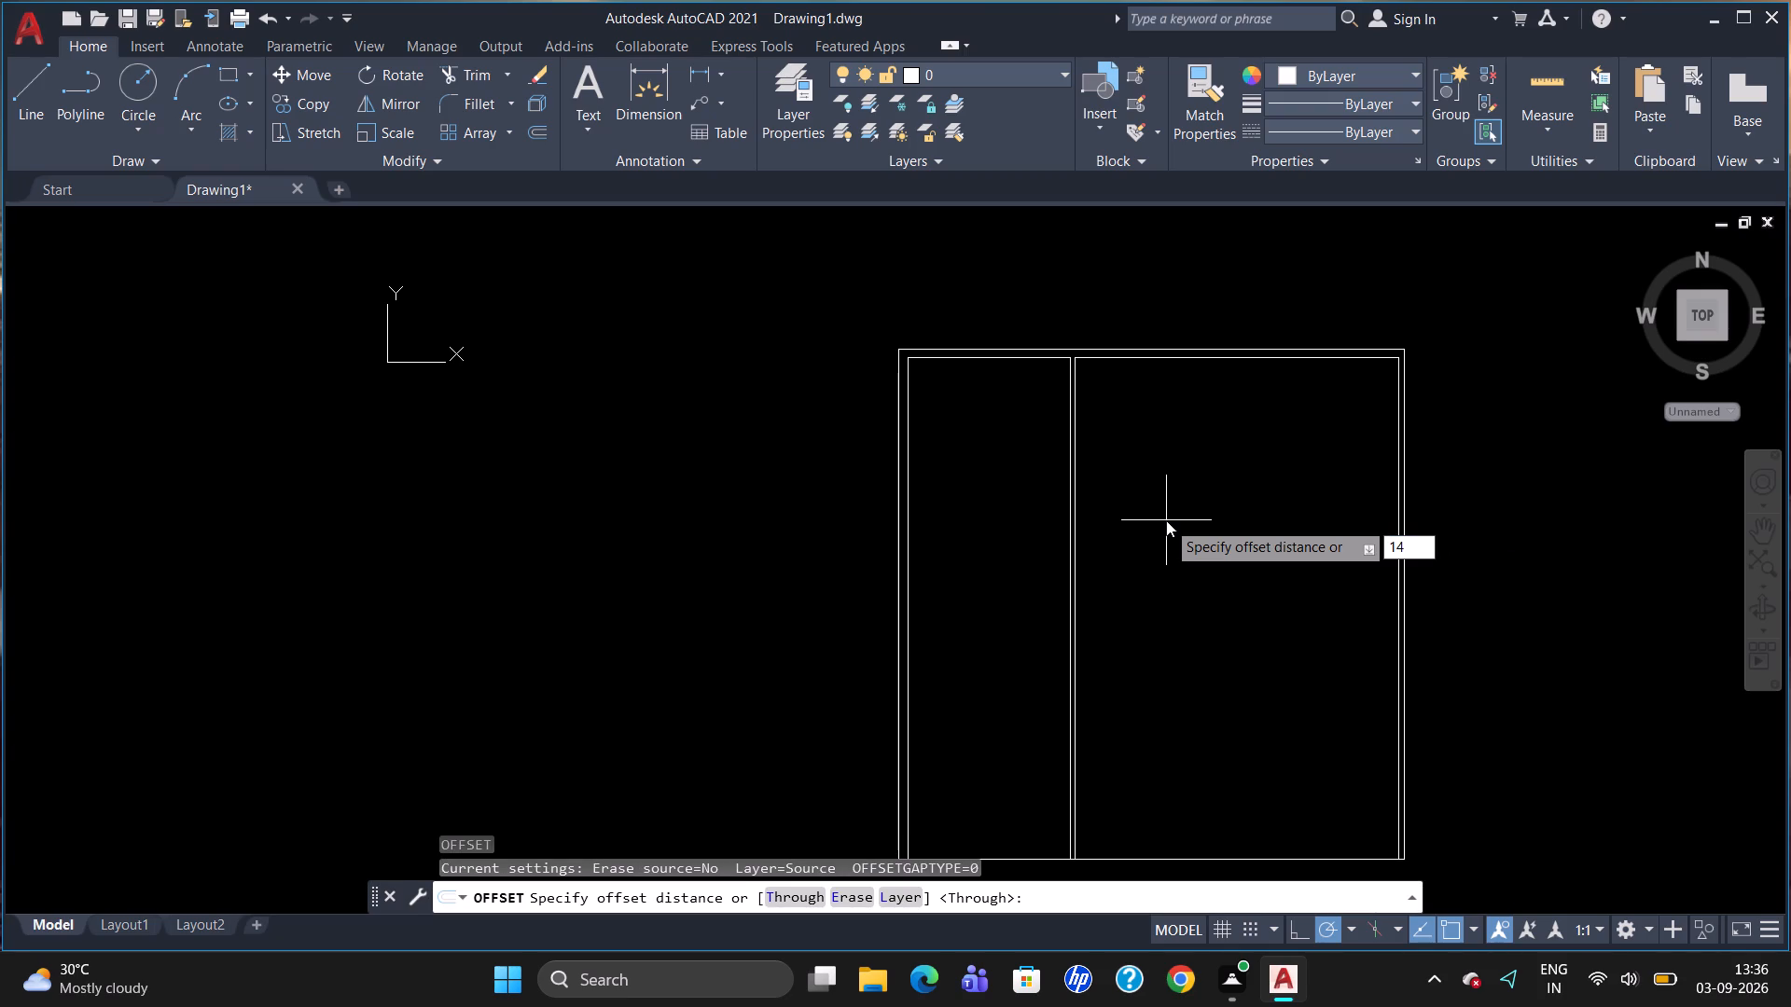
key("apostrophe")
key("1")
key("shift+quotedbl")
key("Return")
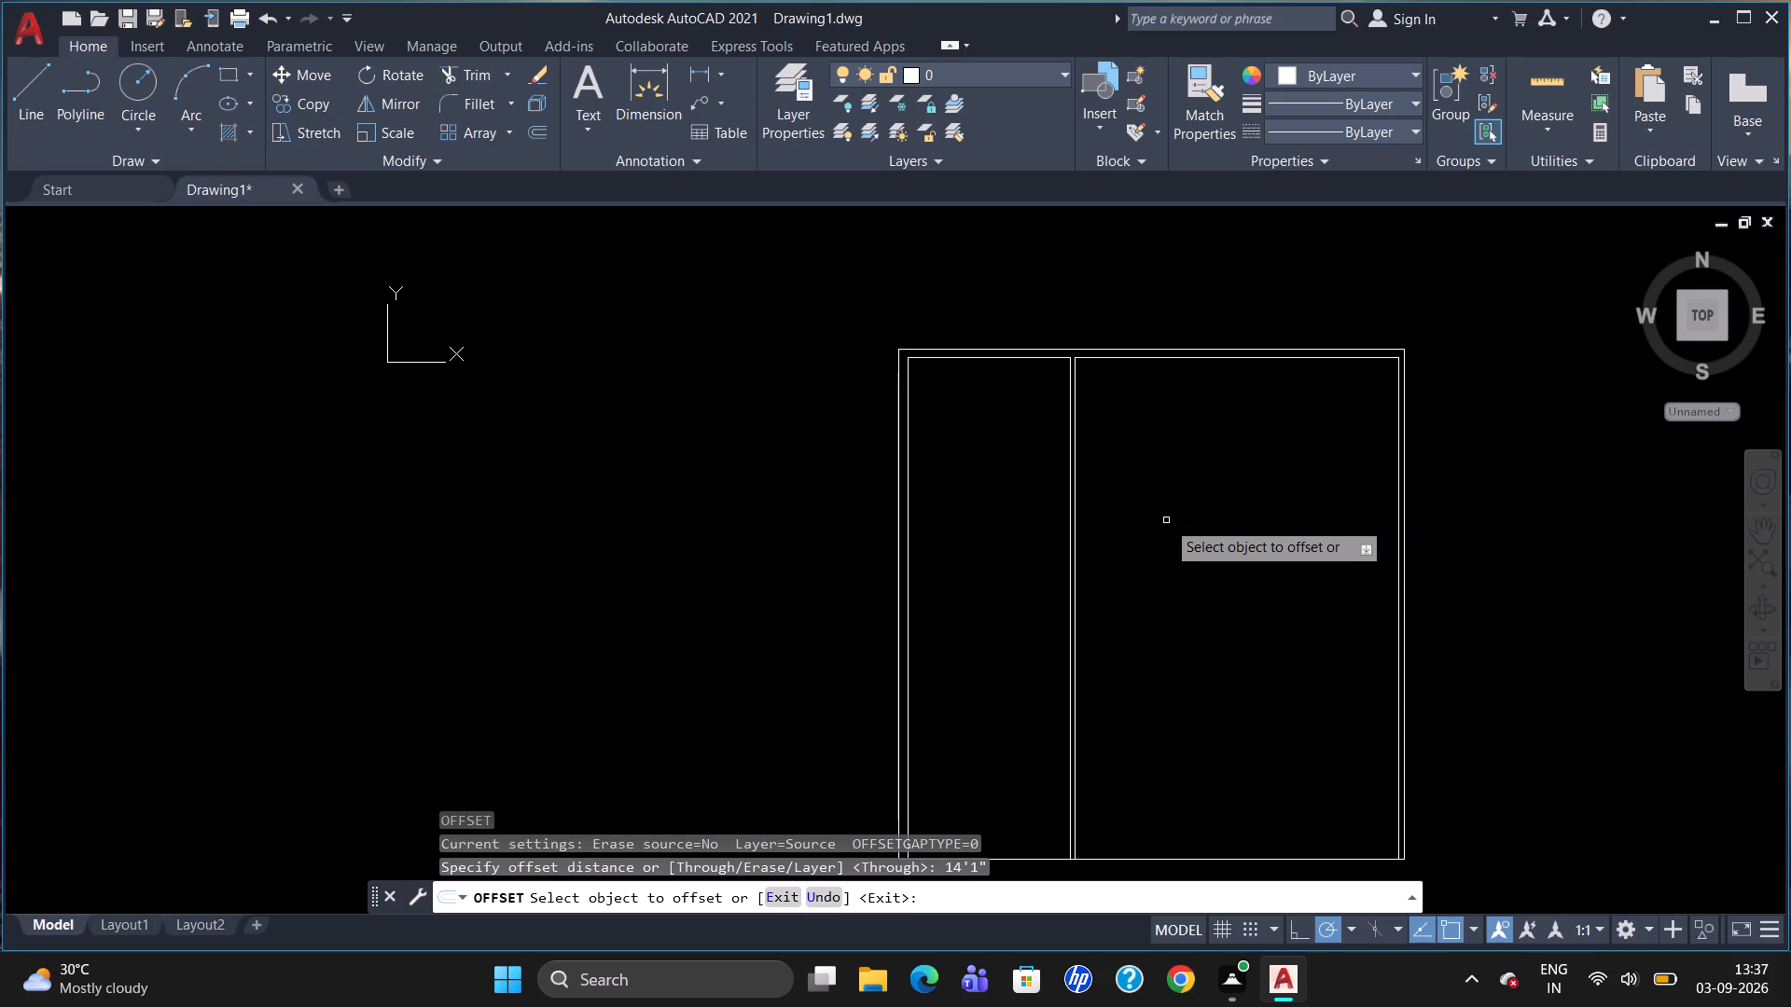
left_click(968, 412)
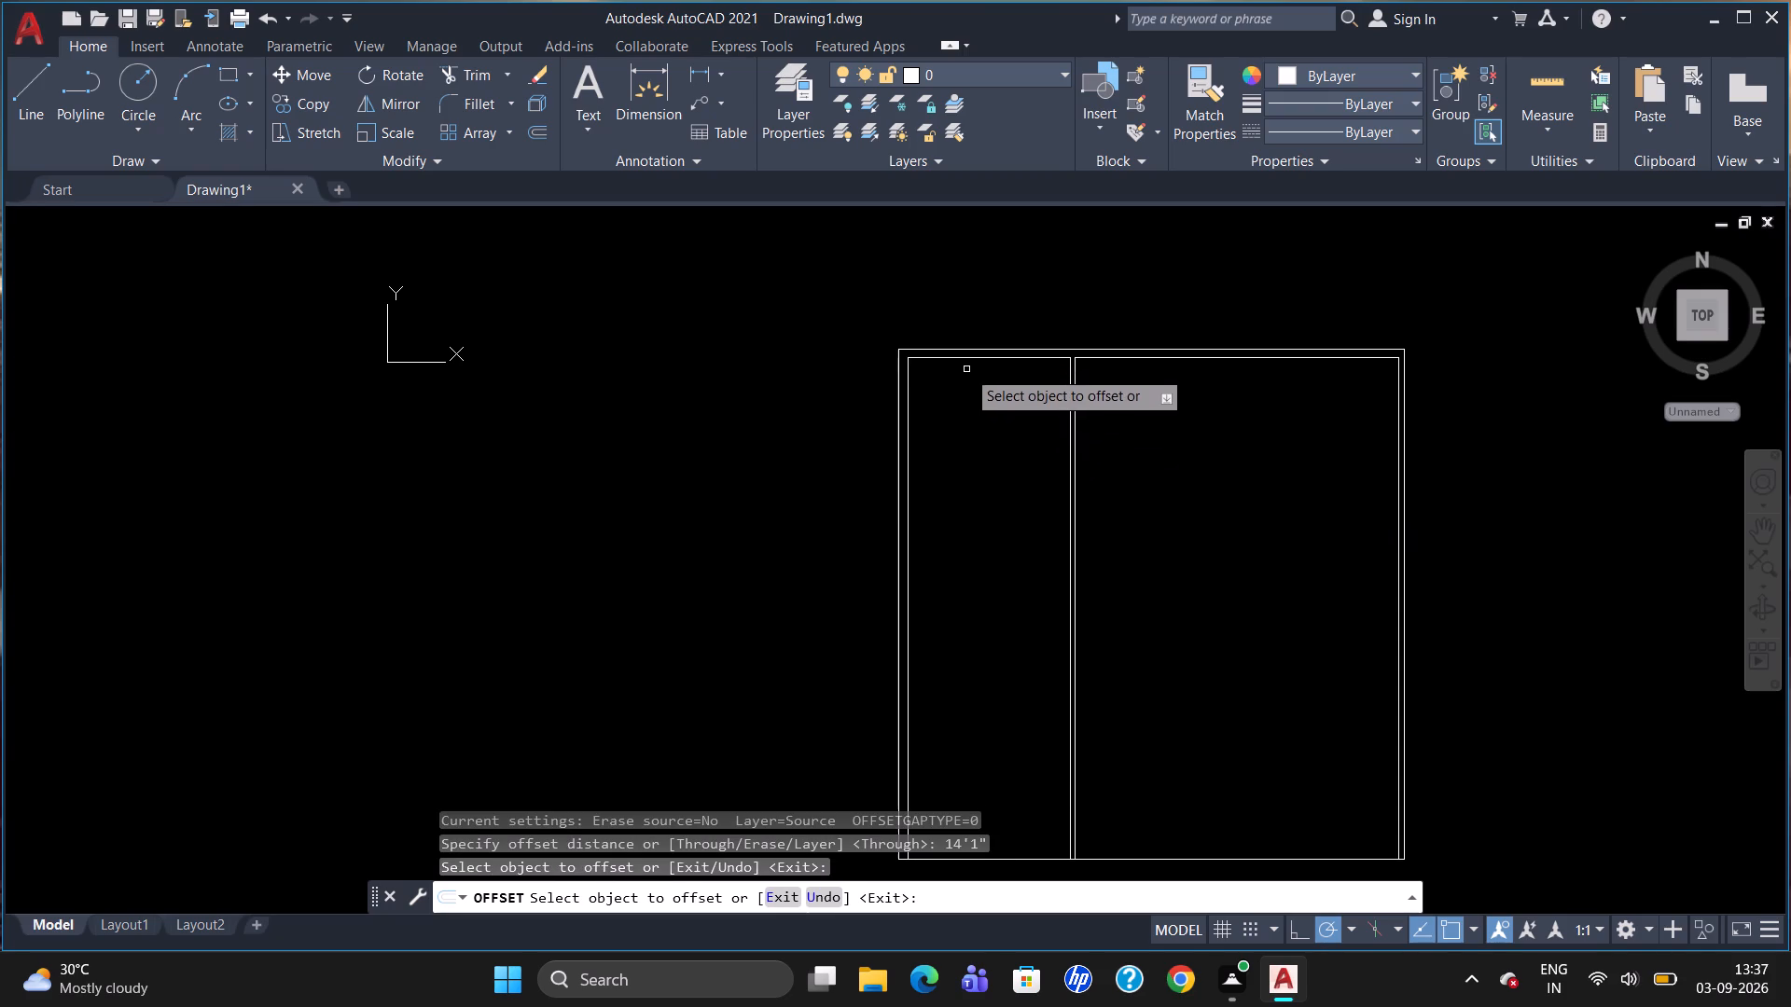
left_click(965, 360)
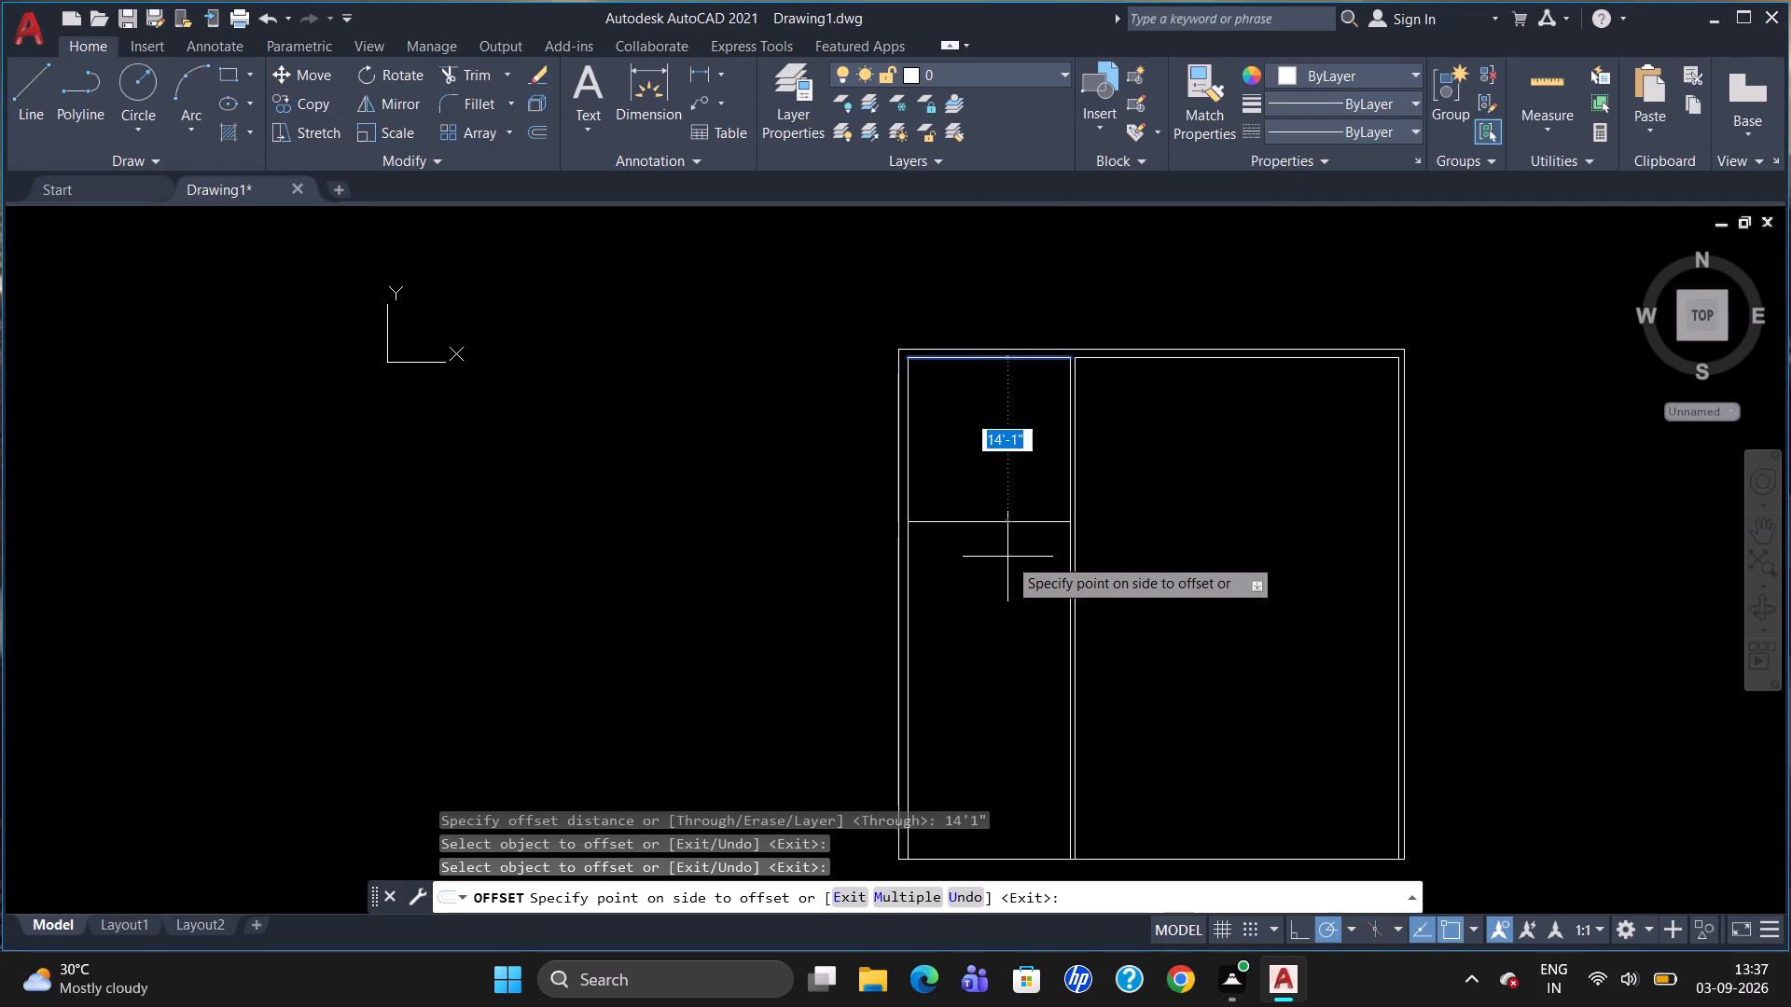
left_click(1000, 518)
Offset the new horizontal line 5" downward to form a partition wall.
left_click_drag(1000, 522, 1007, 540)
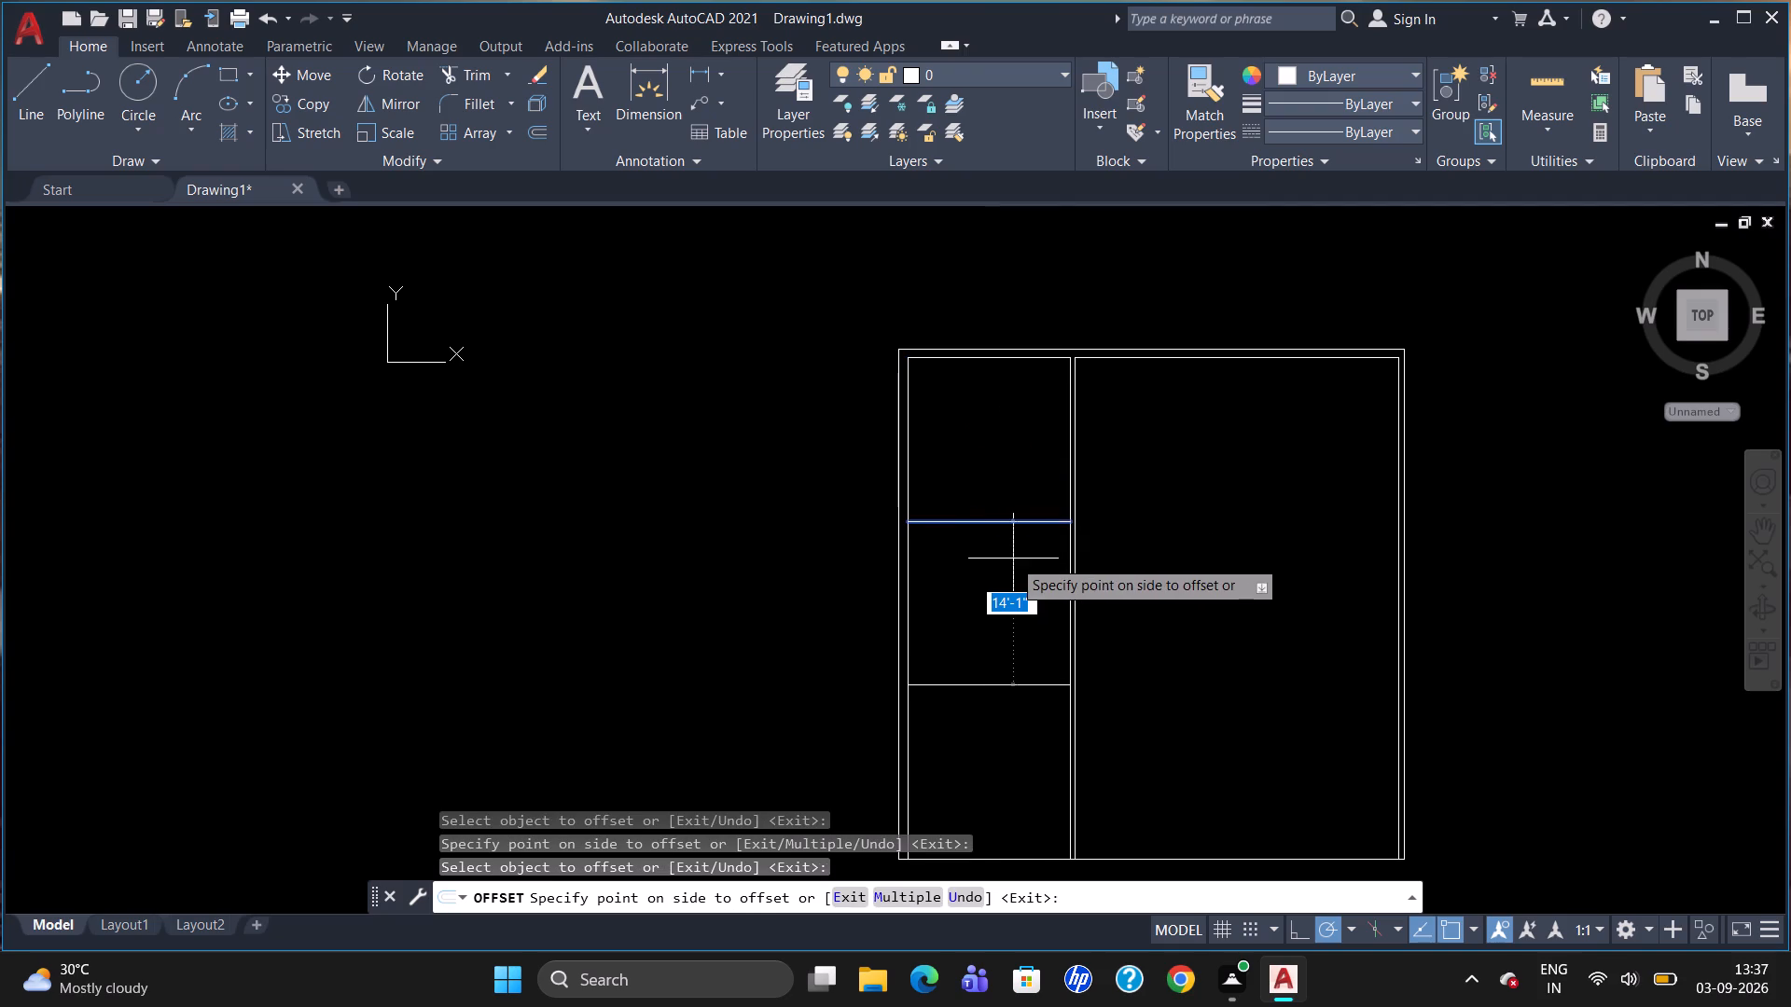
type("5\"")
key("Return")
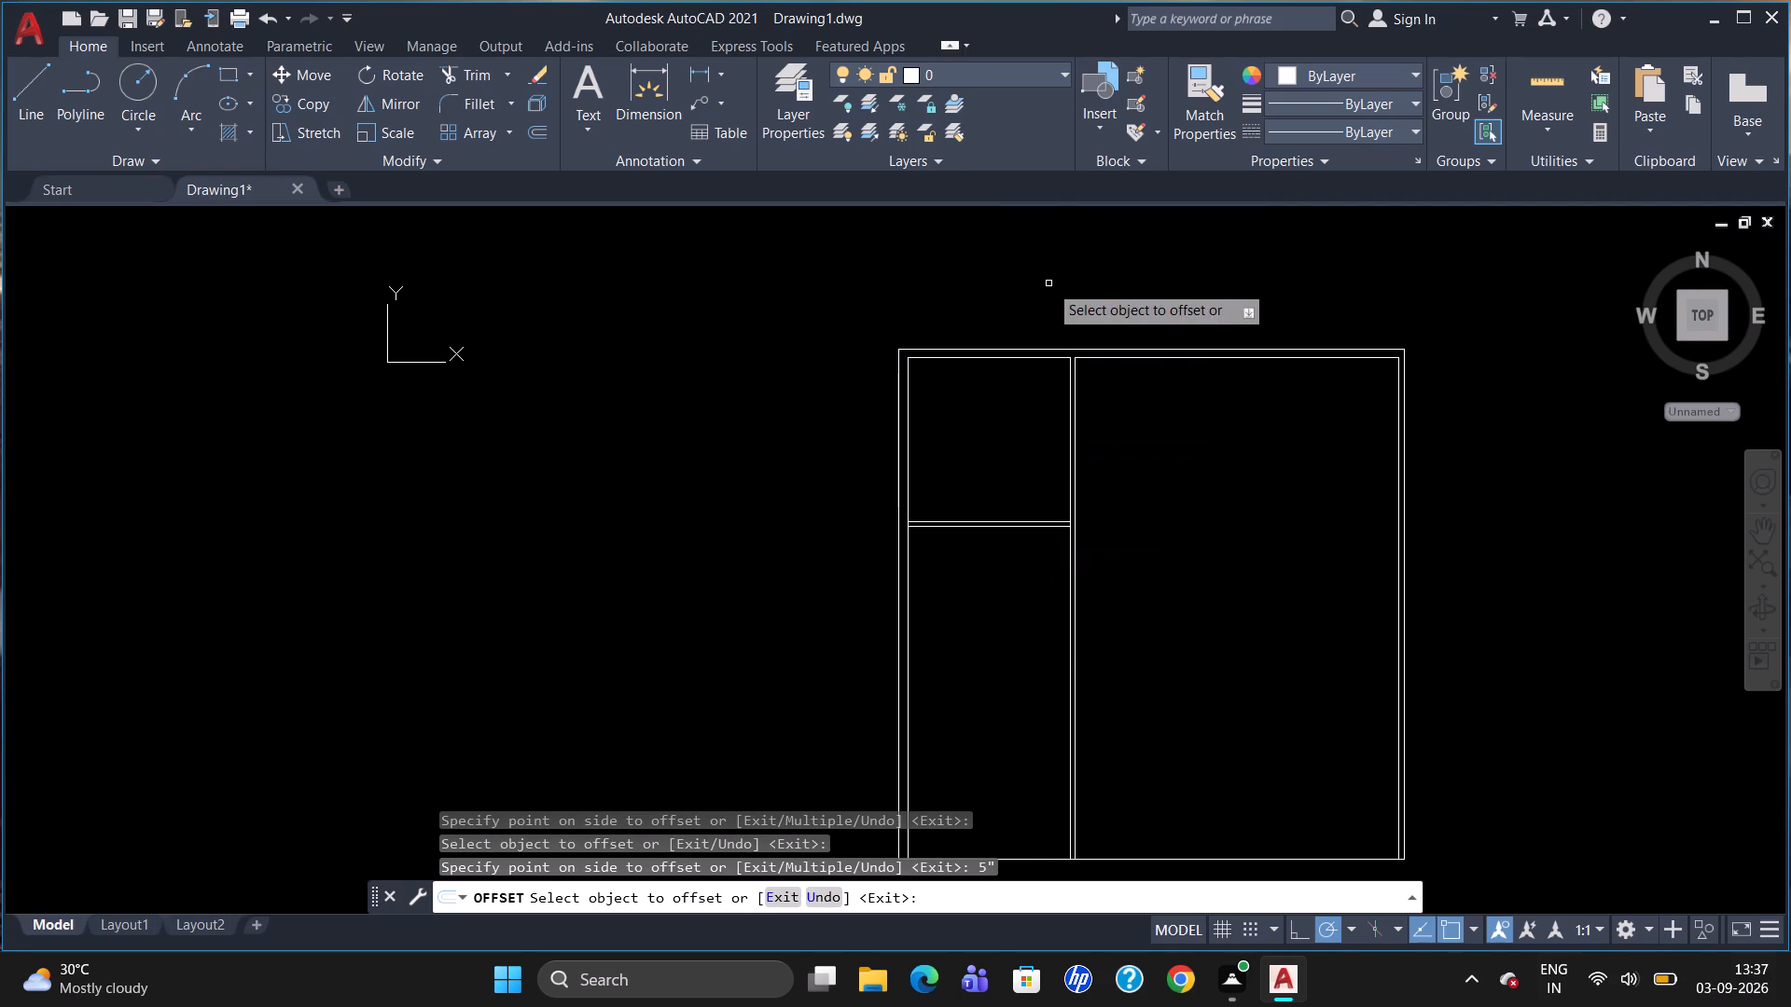
Offset the lower line of the horizontal partition 14' downward.
scroll(1036, 466, "down", 1)
scroll(1011, 556, "up", 2)
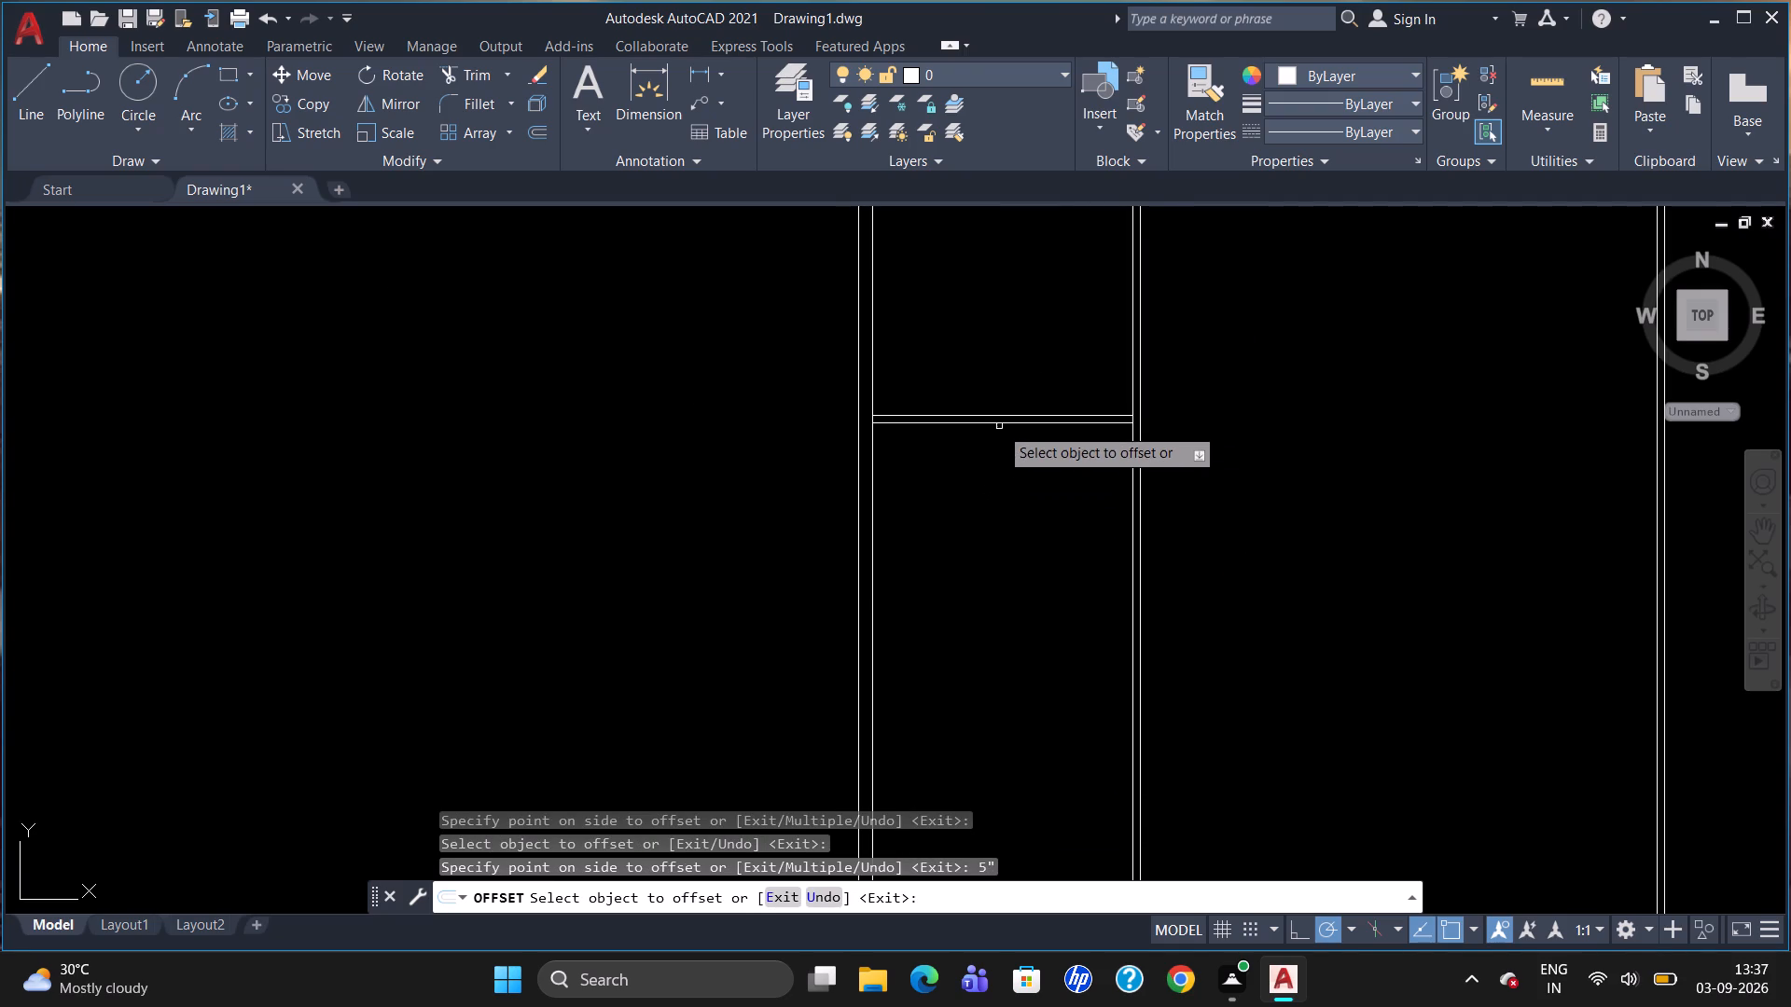
left_click(1000, 424)
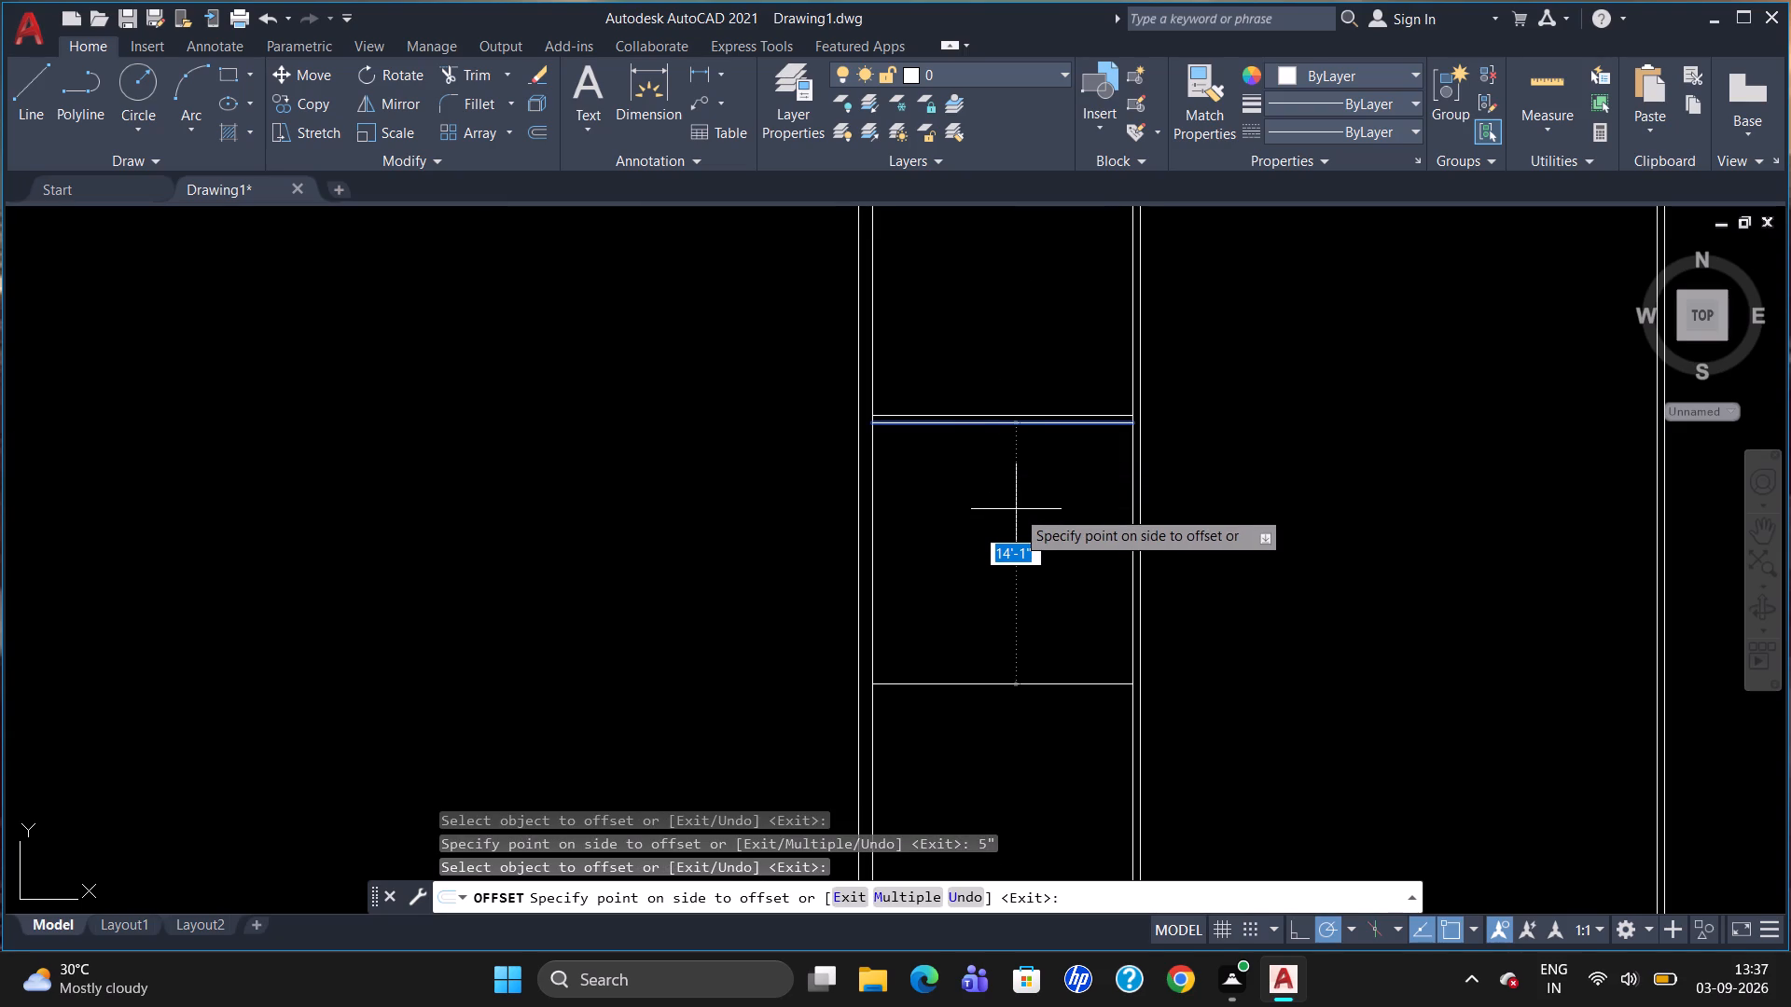
type("14'")
key("Return")
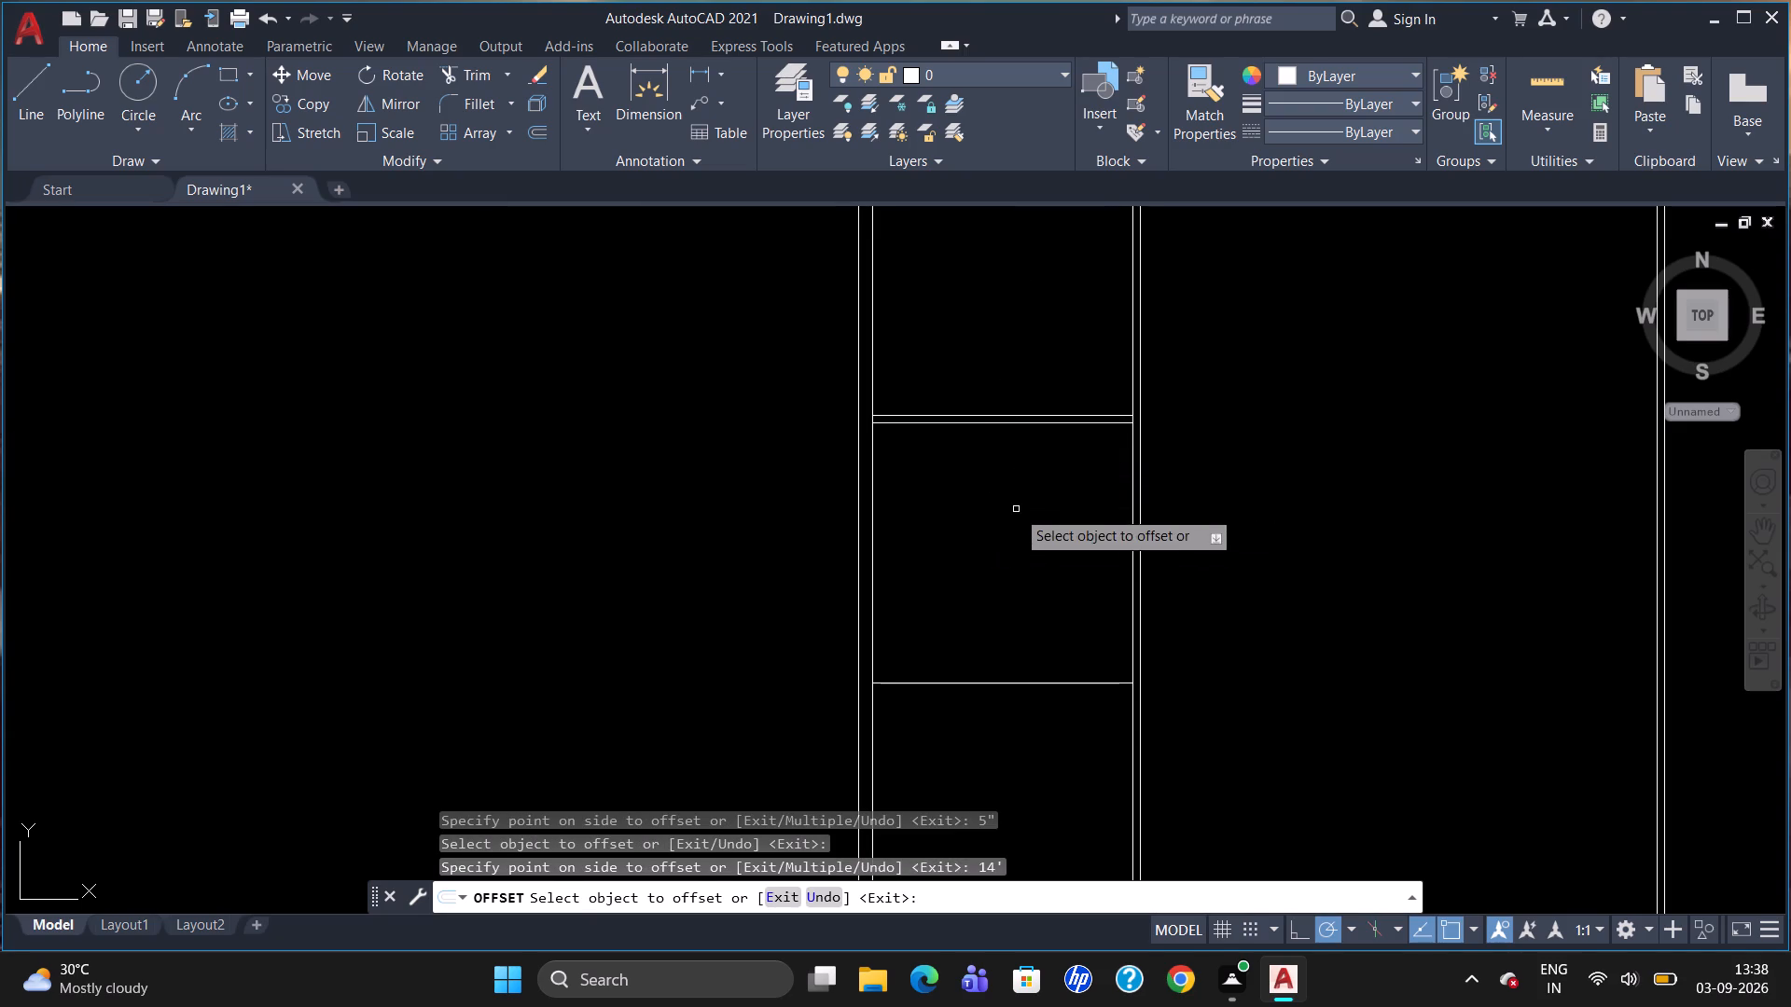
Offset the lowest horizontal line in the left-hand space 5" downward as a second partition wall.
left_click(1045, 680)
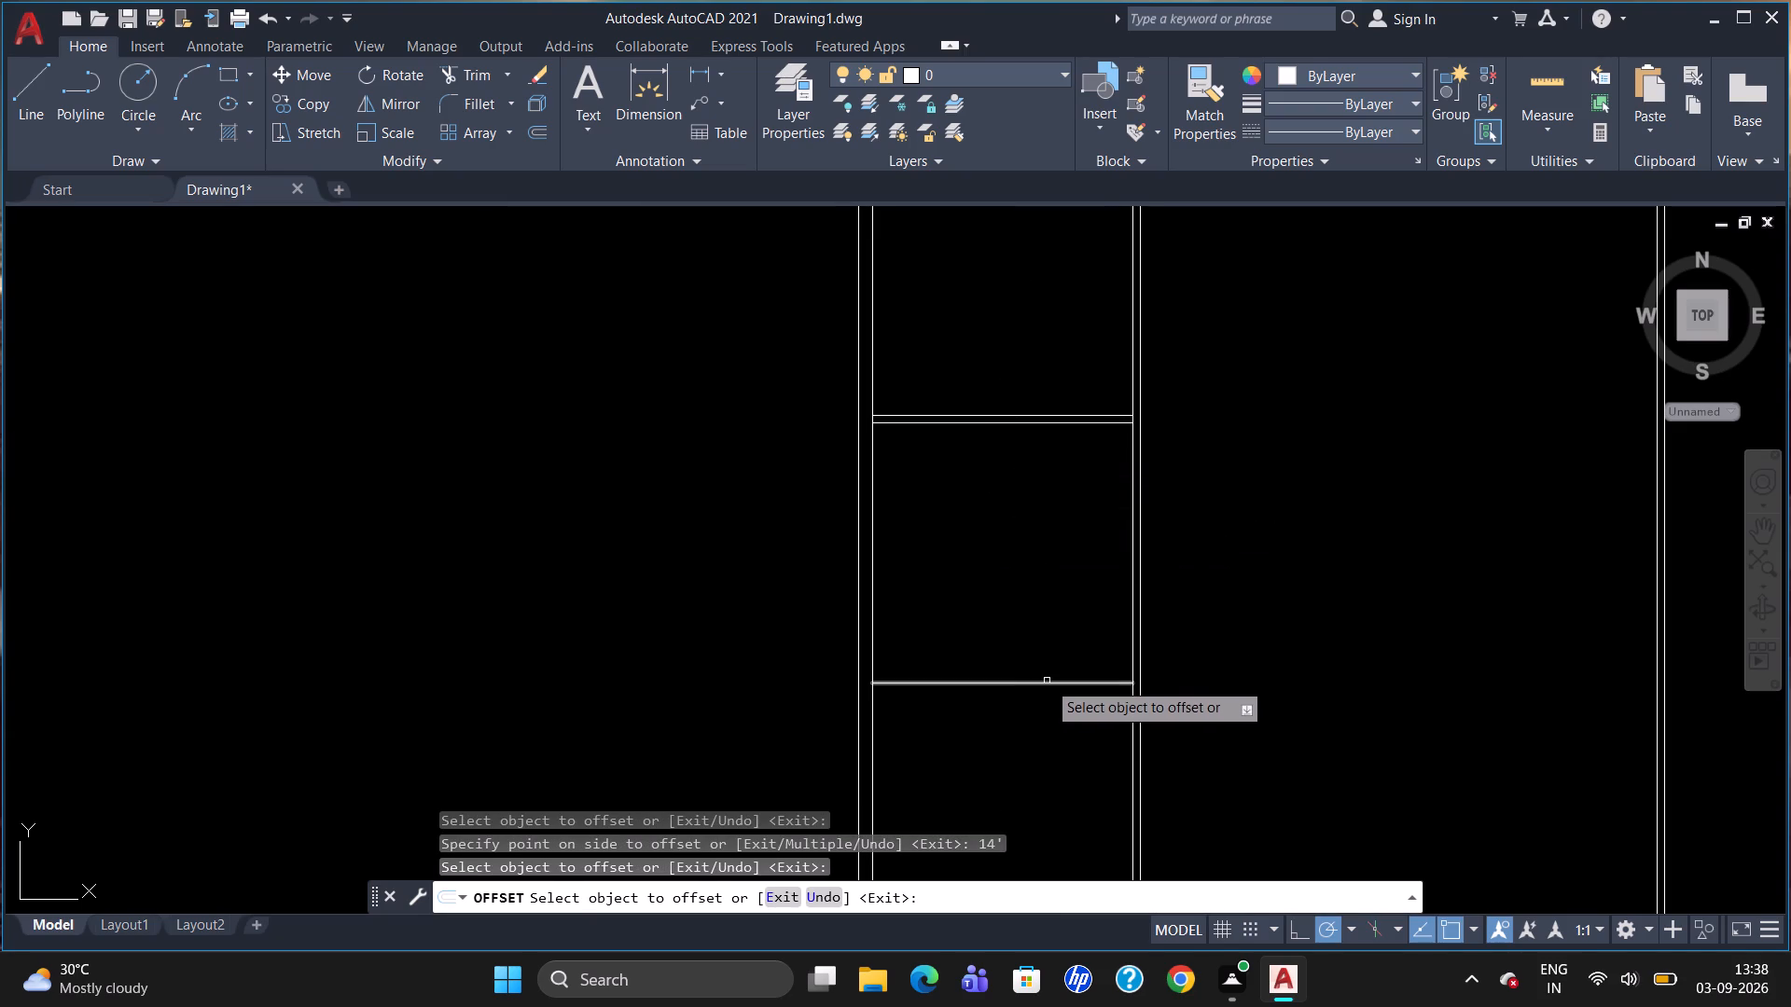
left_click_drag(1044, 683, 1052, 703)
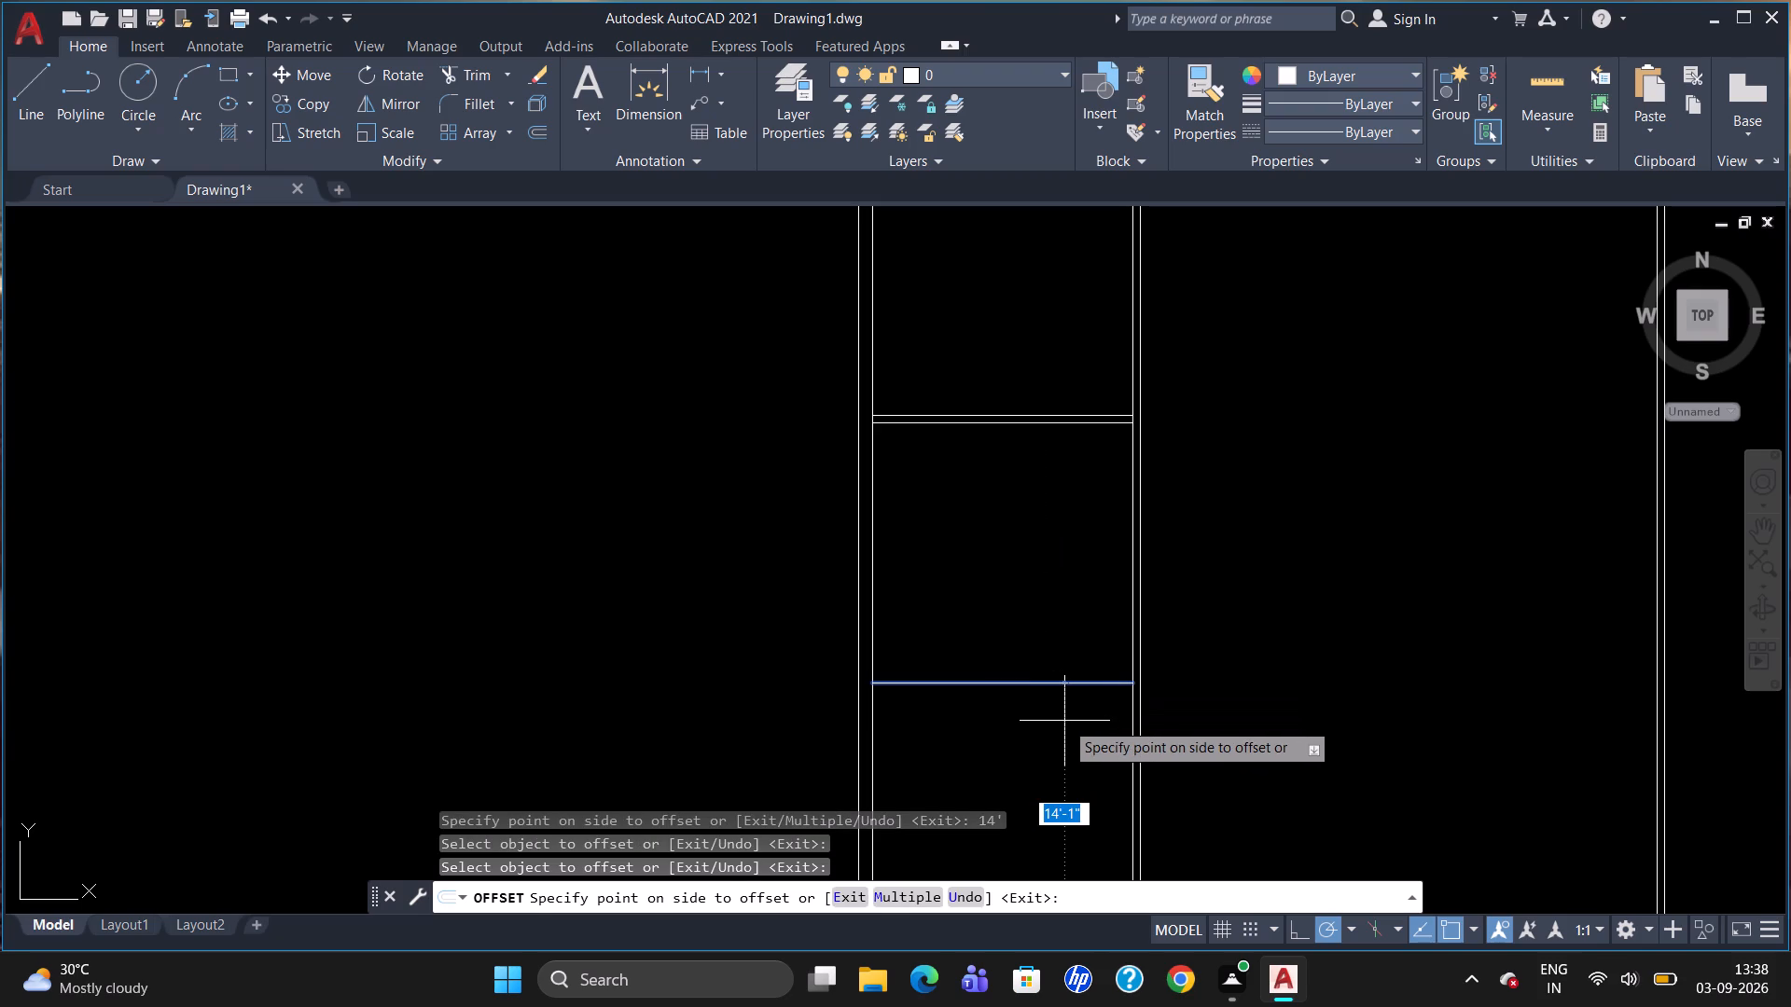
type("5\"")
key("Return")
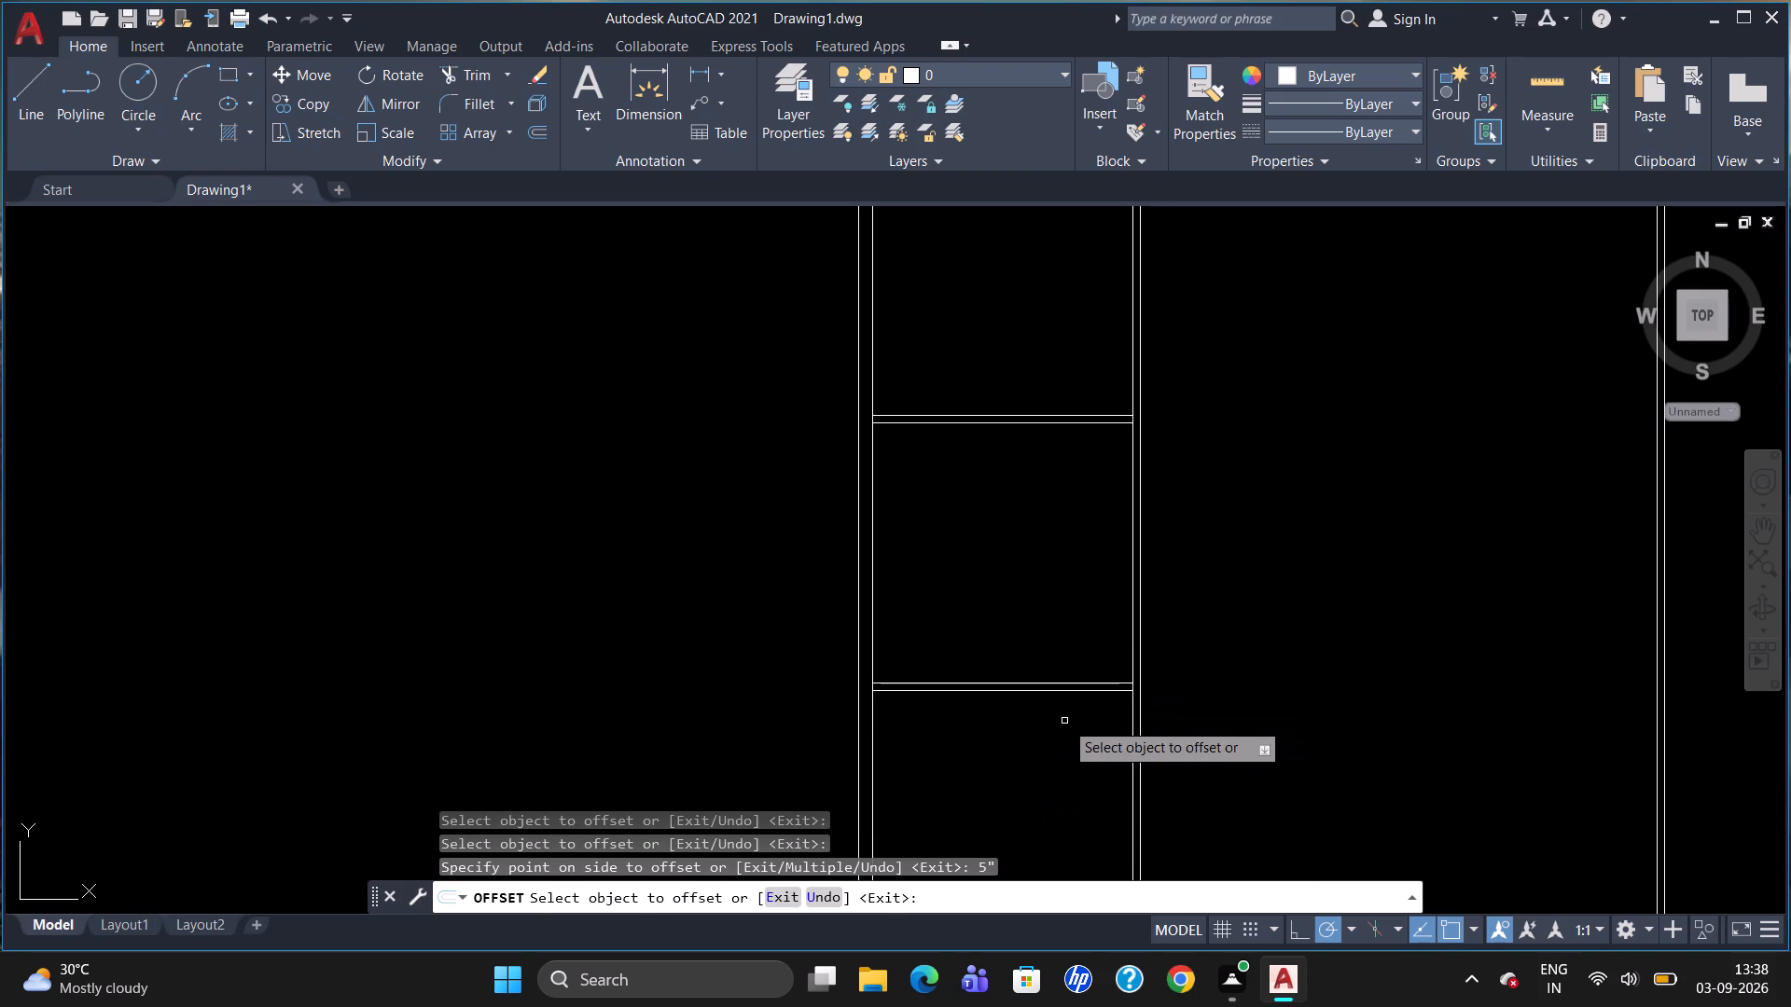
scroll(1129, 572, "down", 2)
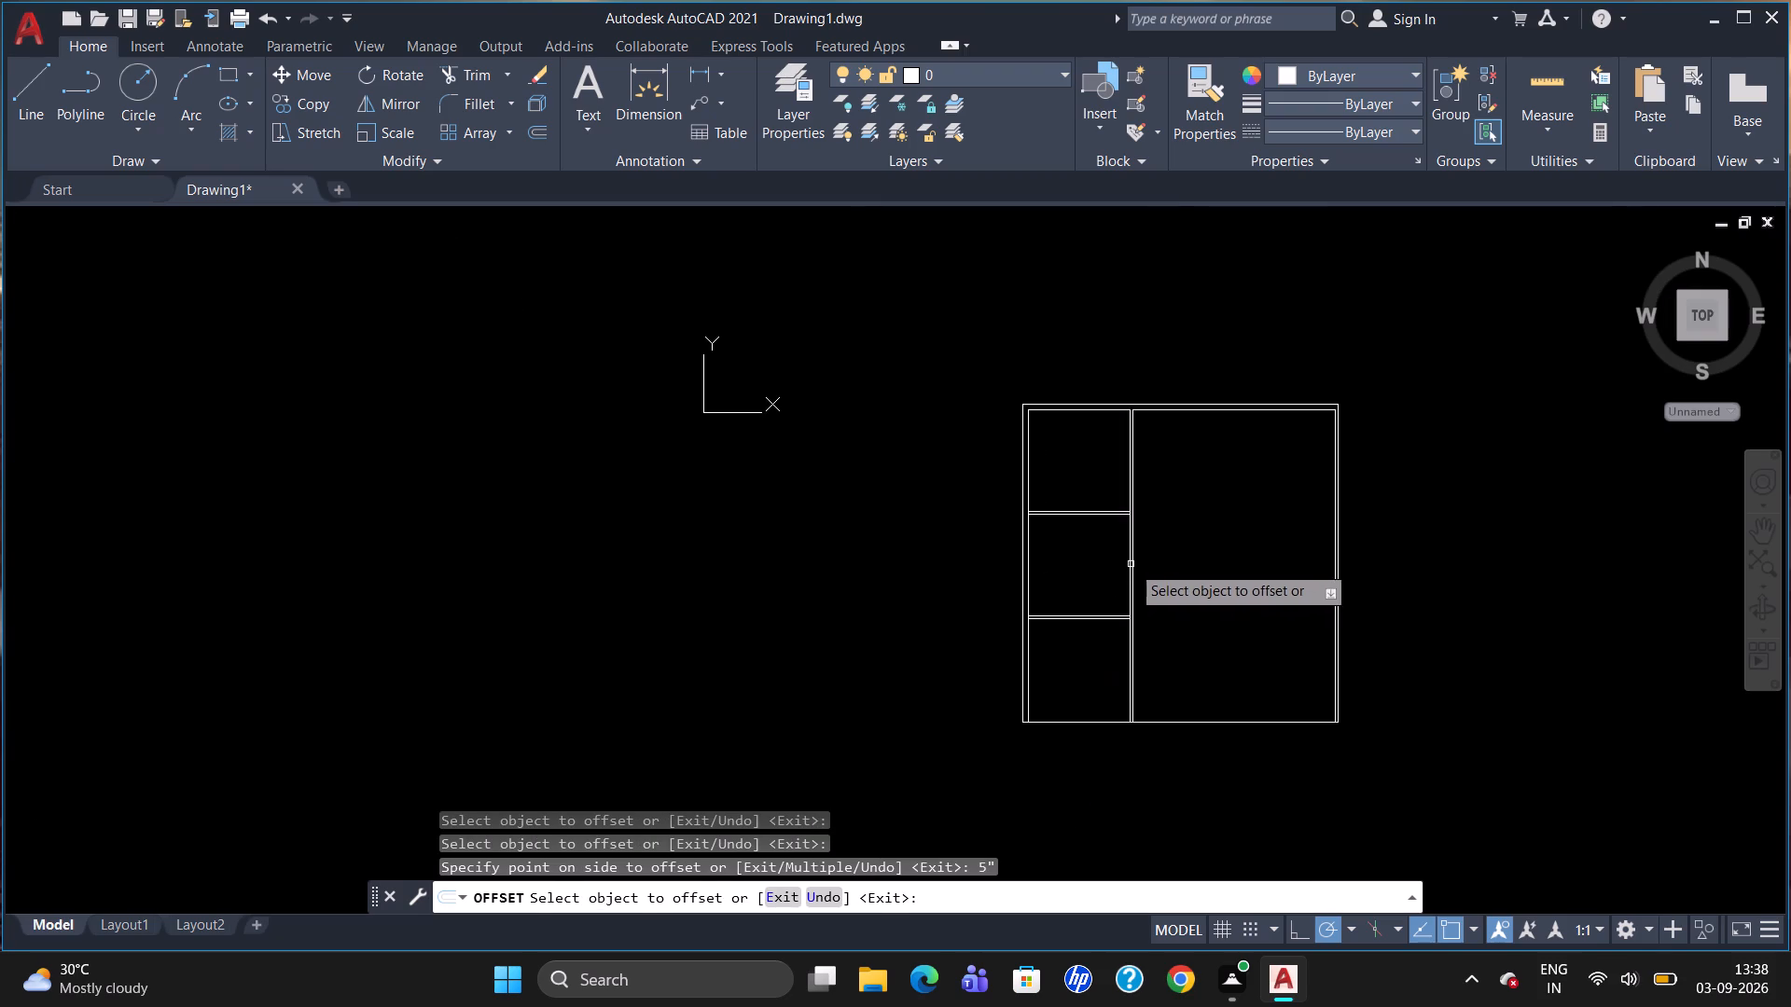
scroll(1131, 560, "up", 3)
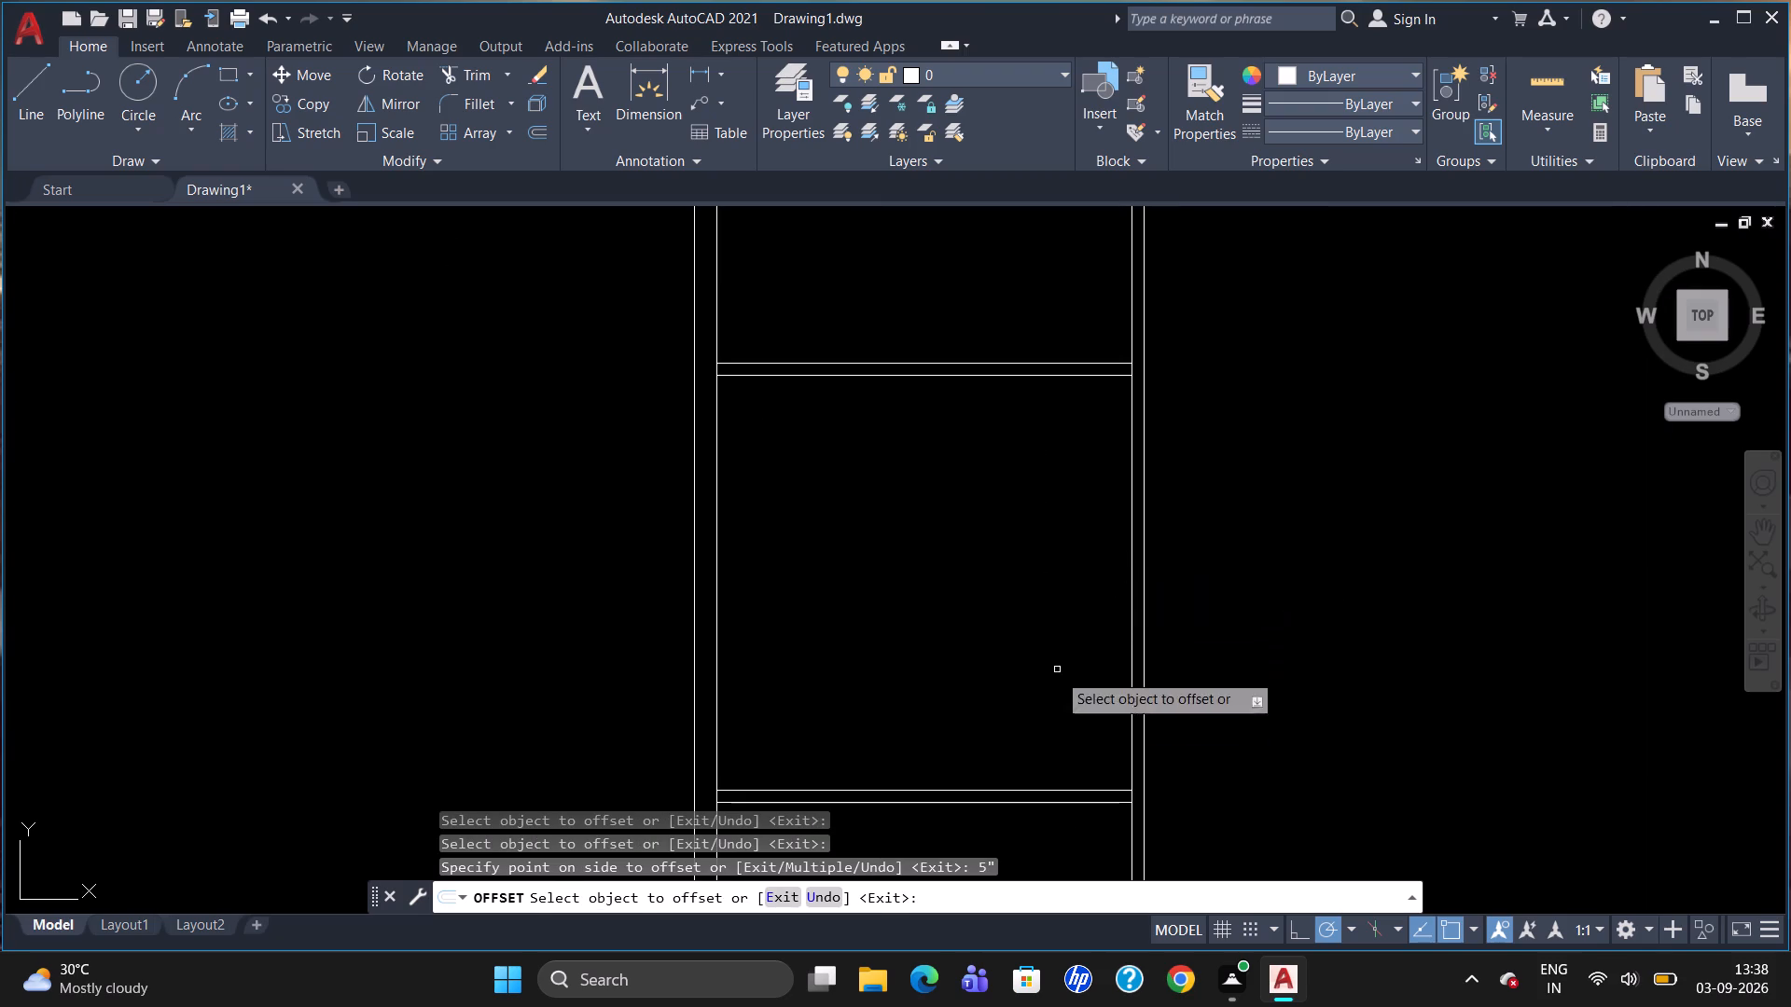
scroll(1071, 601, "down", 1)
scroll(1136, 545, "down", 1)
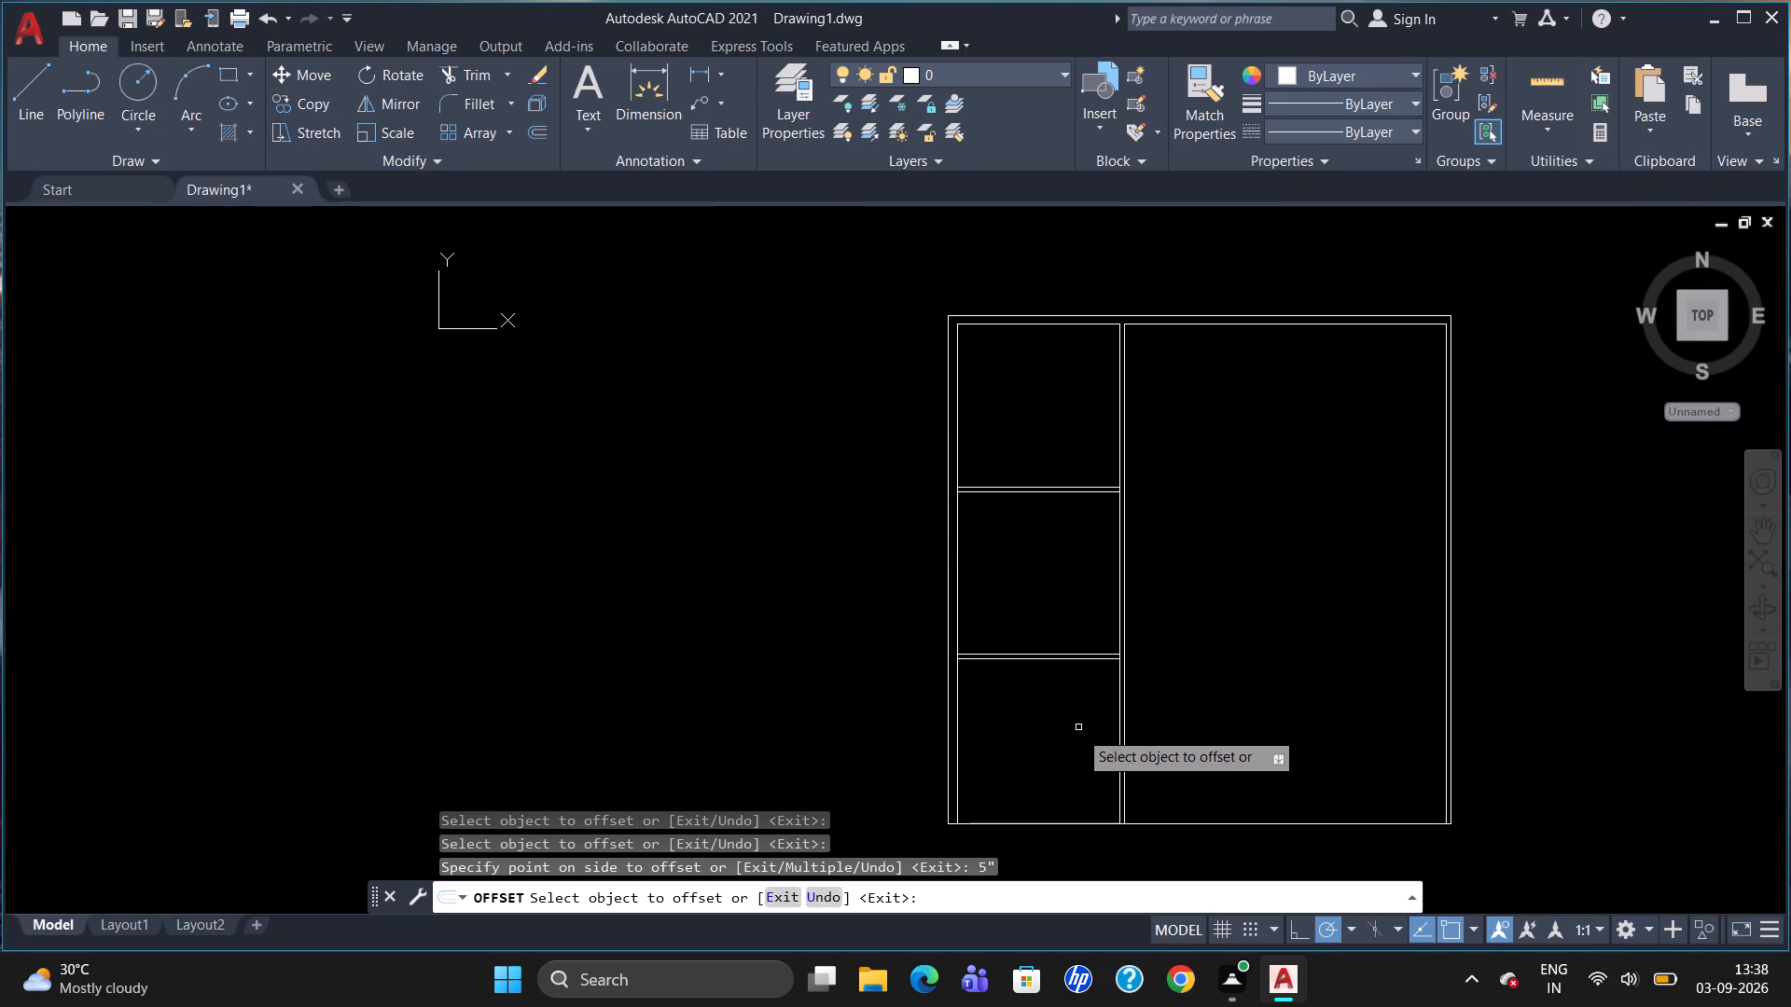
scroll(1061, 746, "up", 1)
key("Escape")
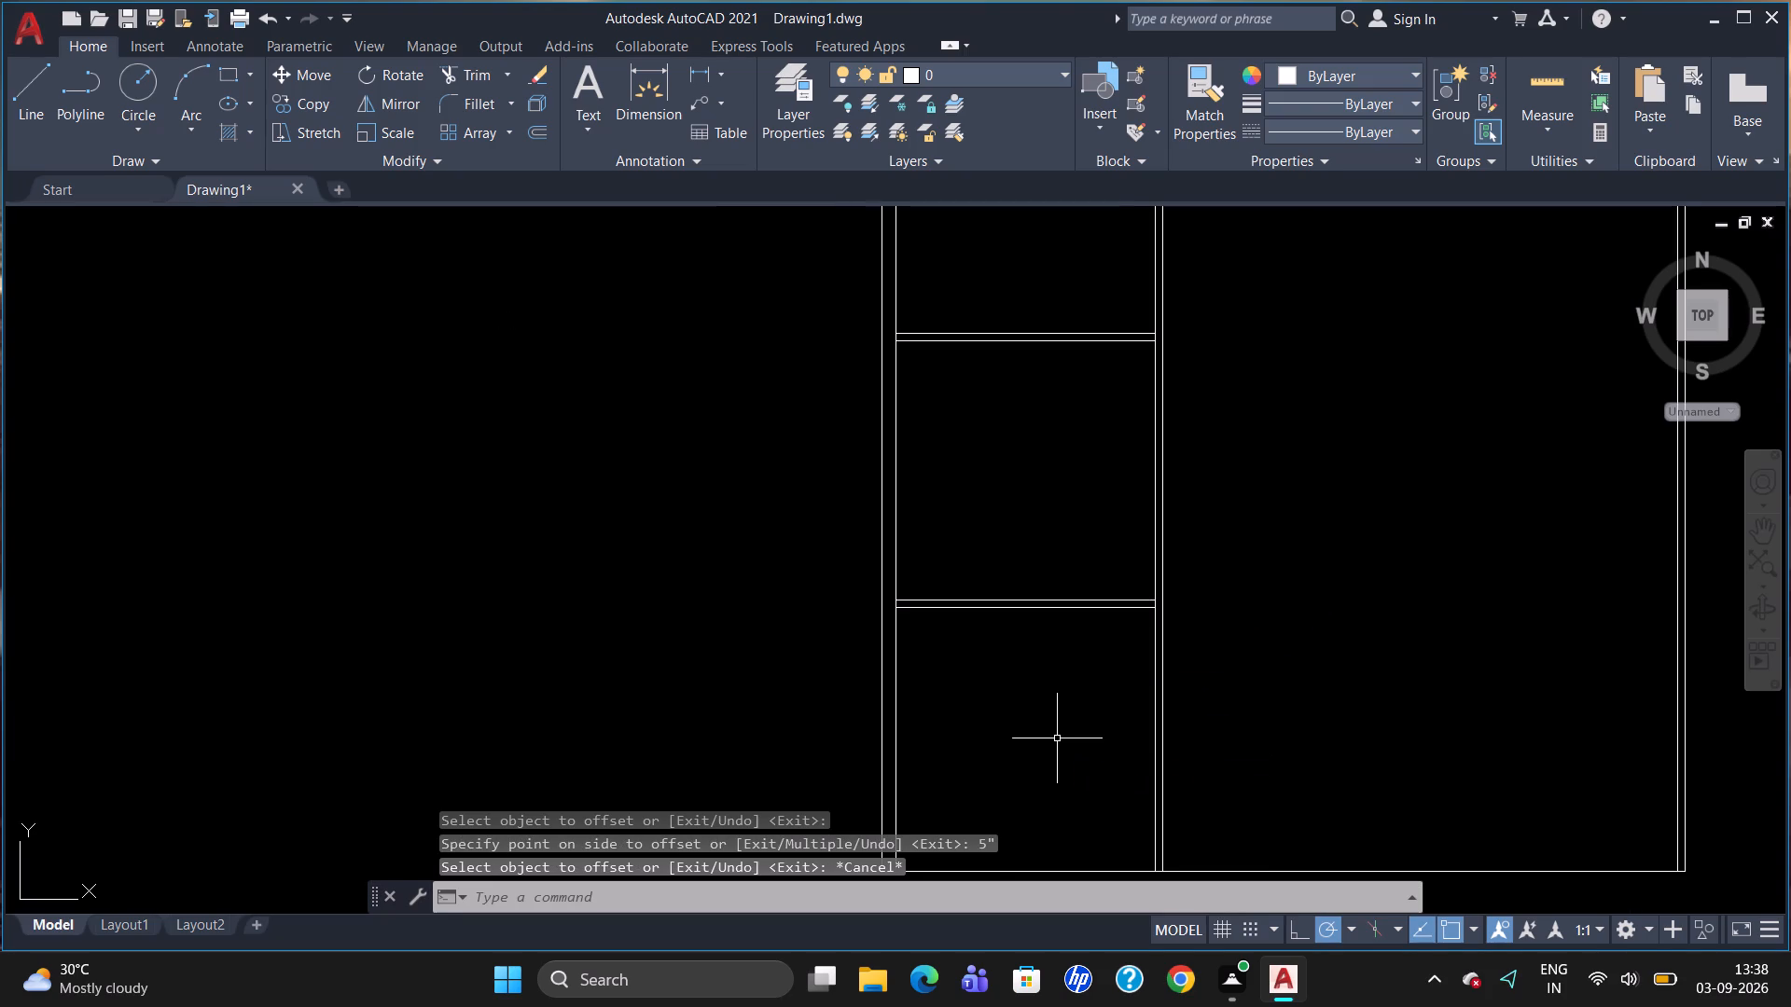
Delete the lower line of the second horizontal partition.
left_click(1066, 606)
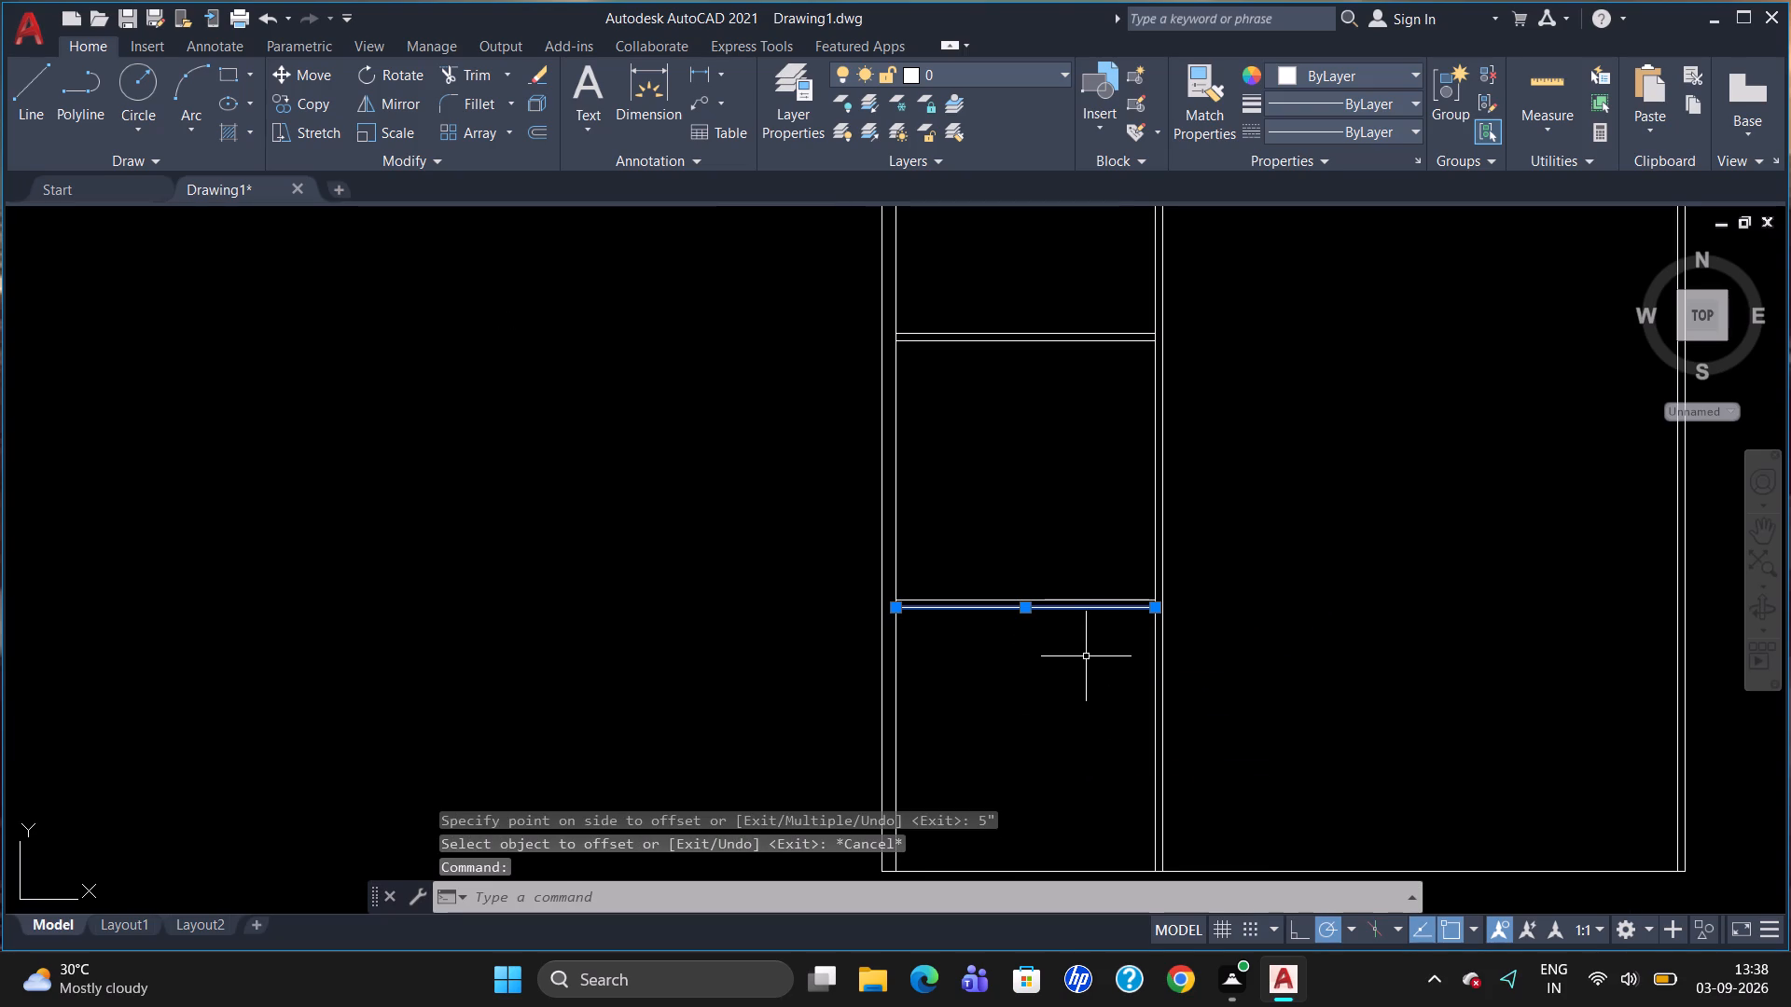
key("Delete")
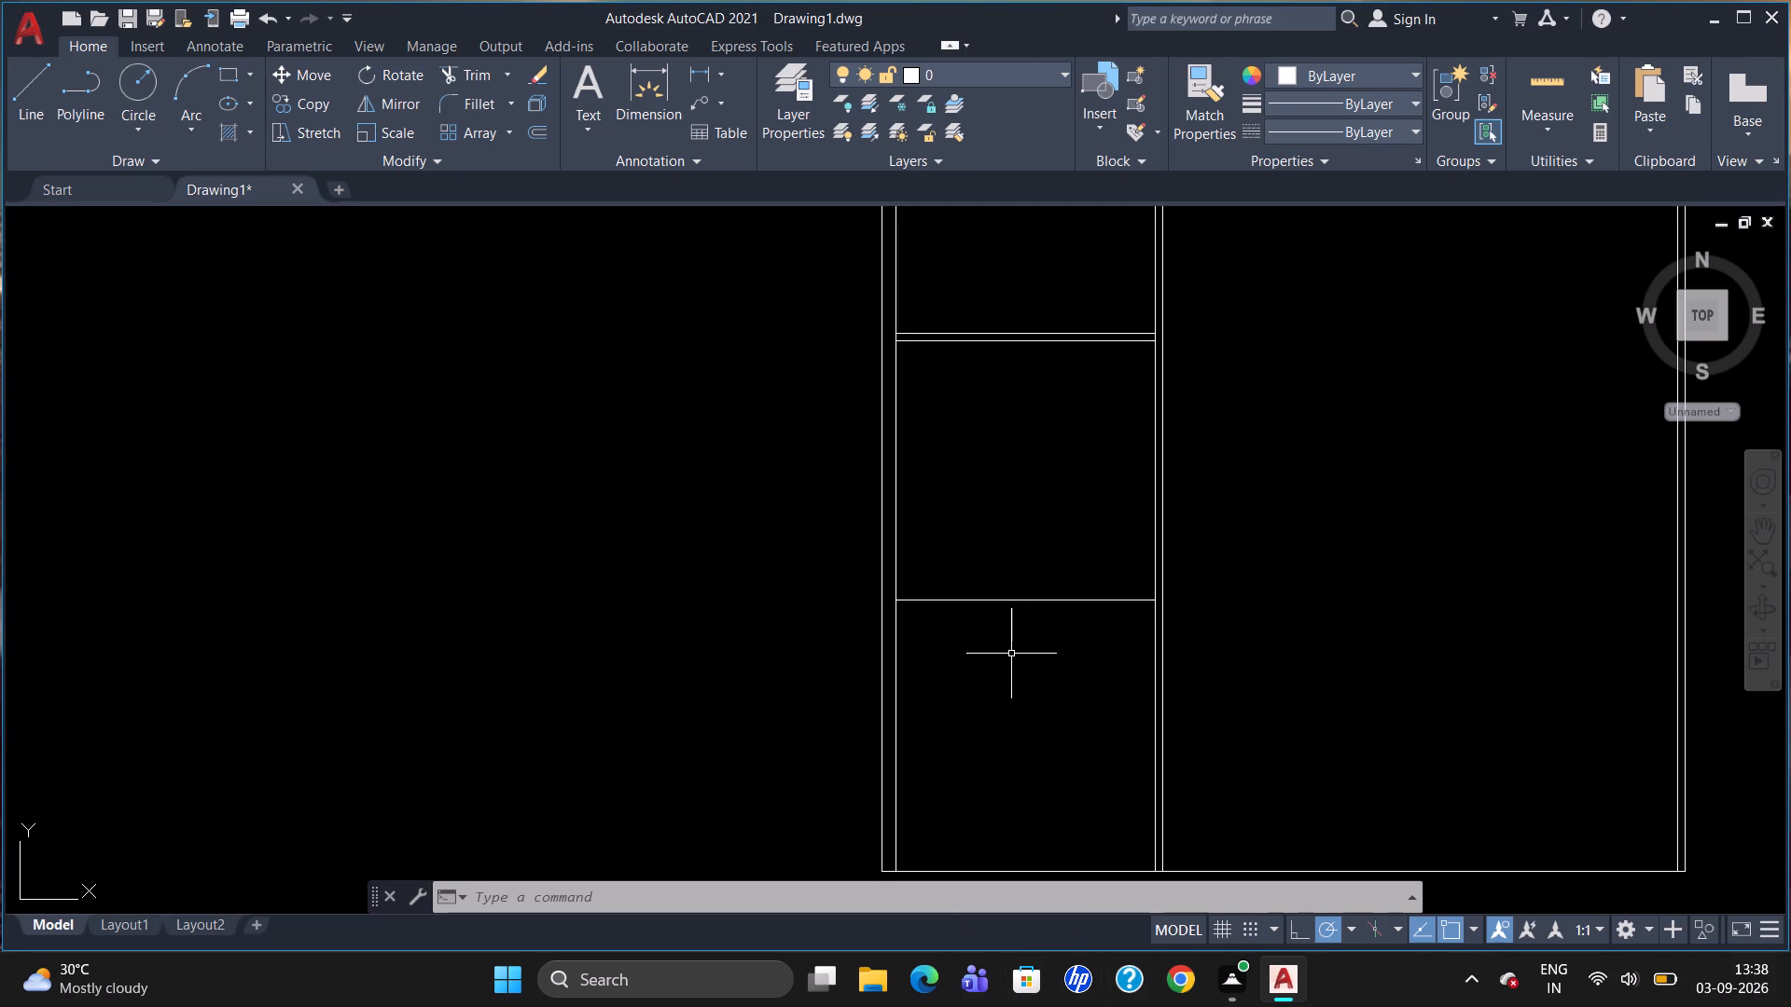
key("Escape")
Offset the remaining line of the second horizontal partition 9" downward to form a thicker wall.
key("o")
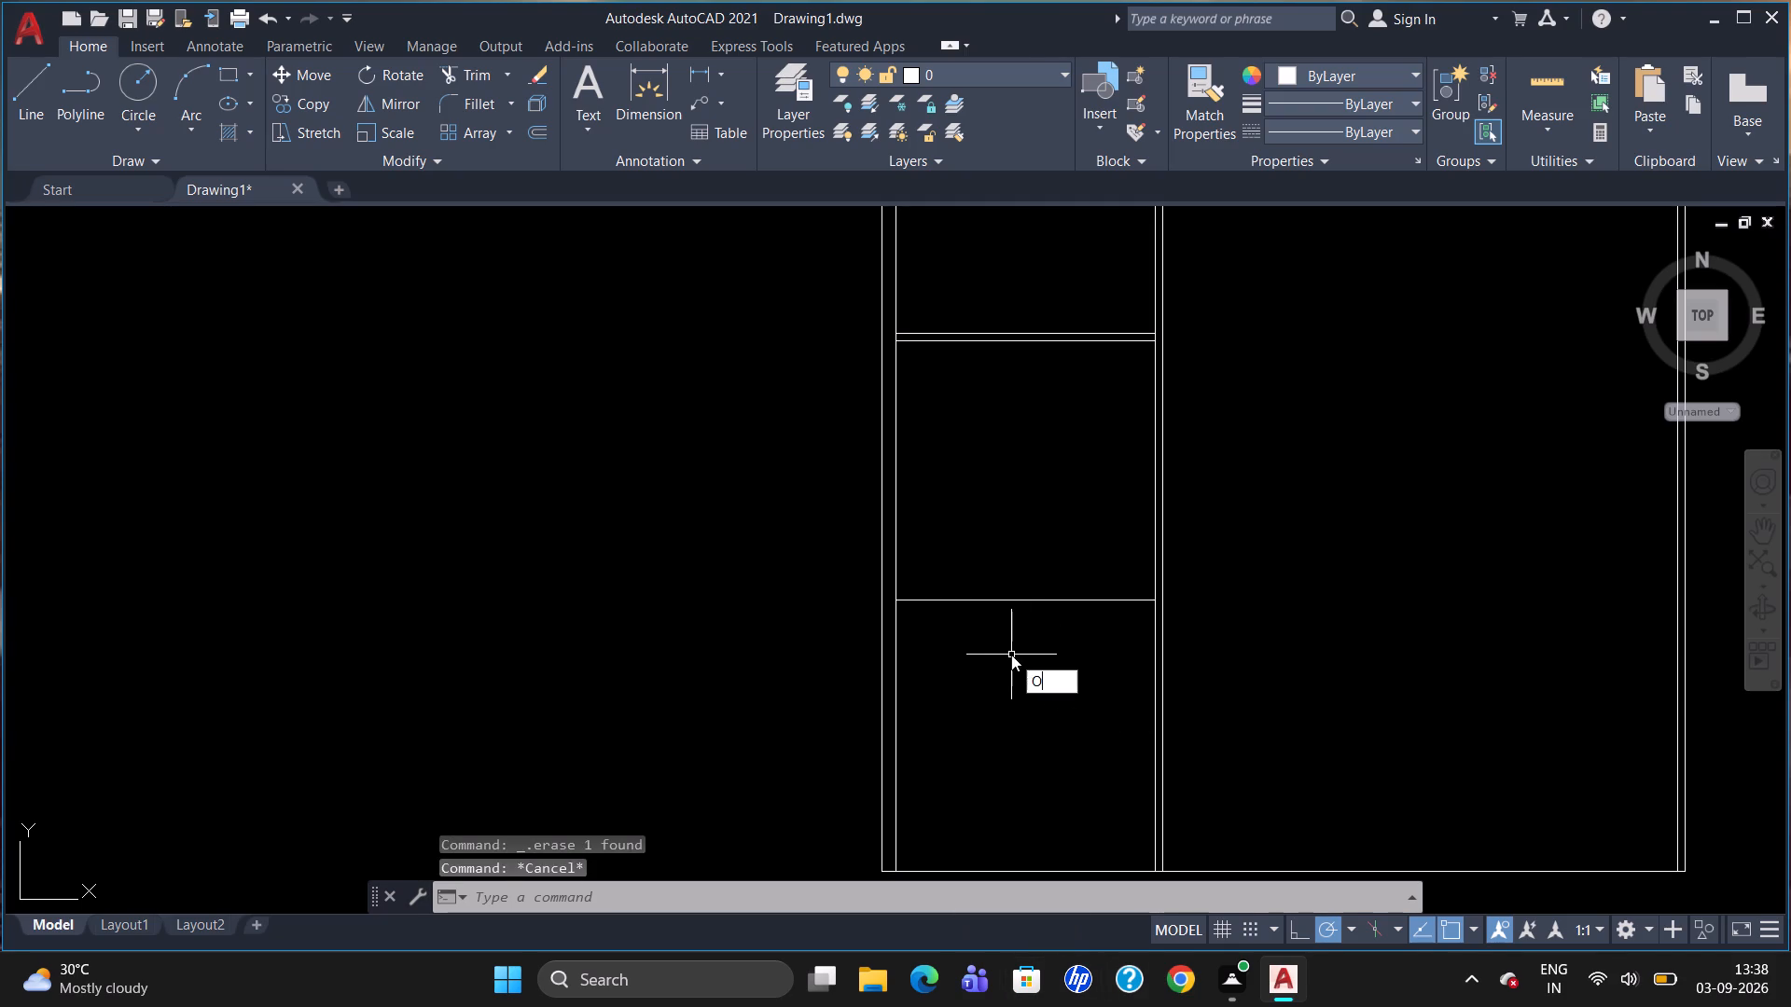
key("Return")
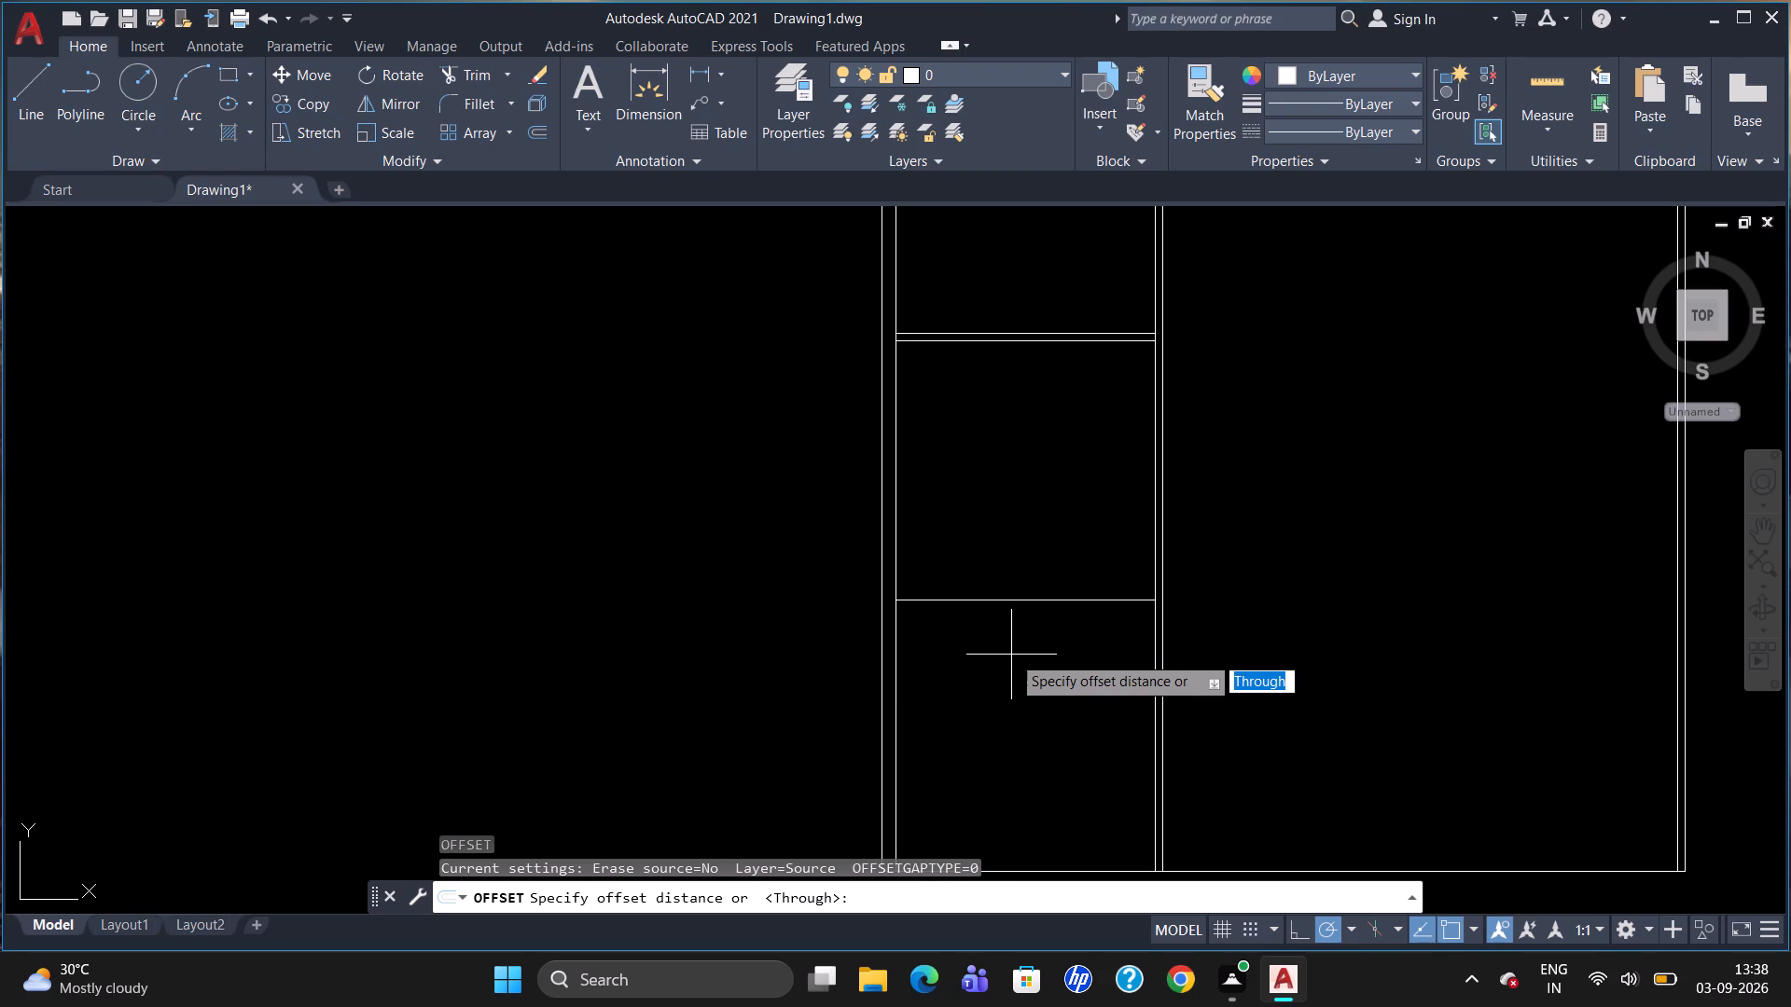
key("9")
key("shift+quotedbl")
key("Return")
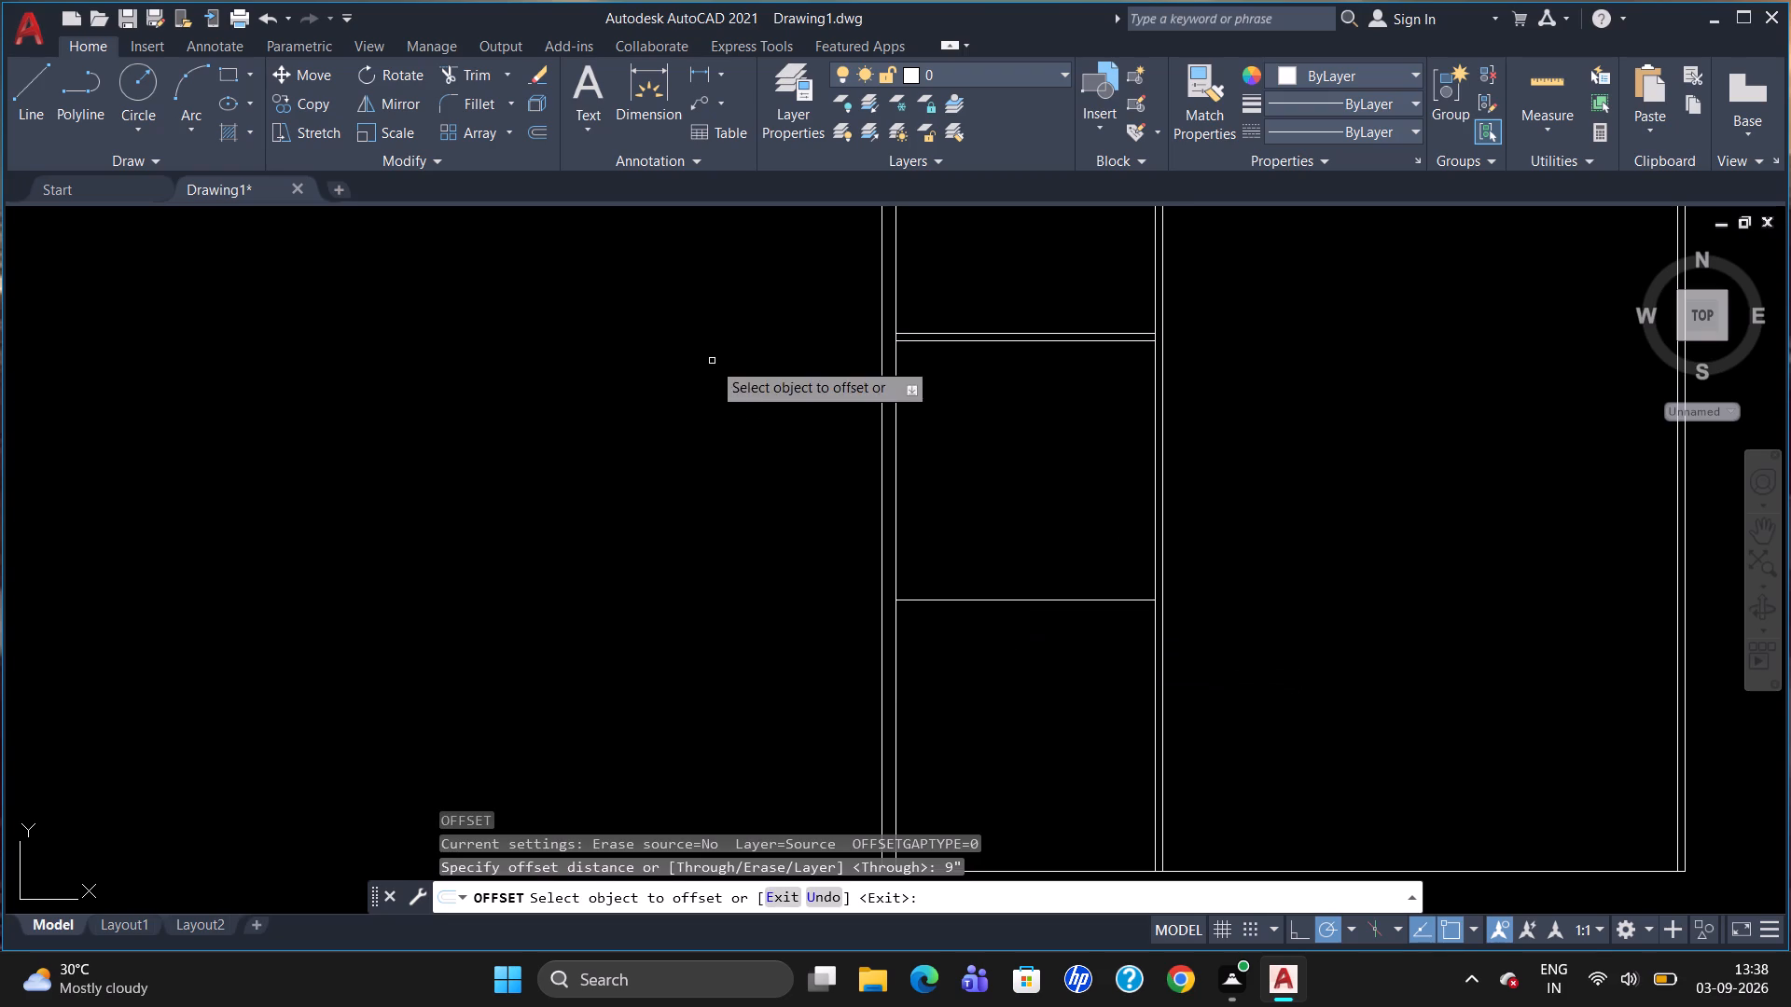
left_click(1029, 598)
left_click(1029, 597)
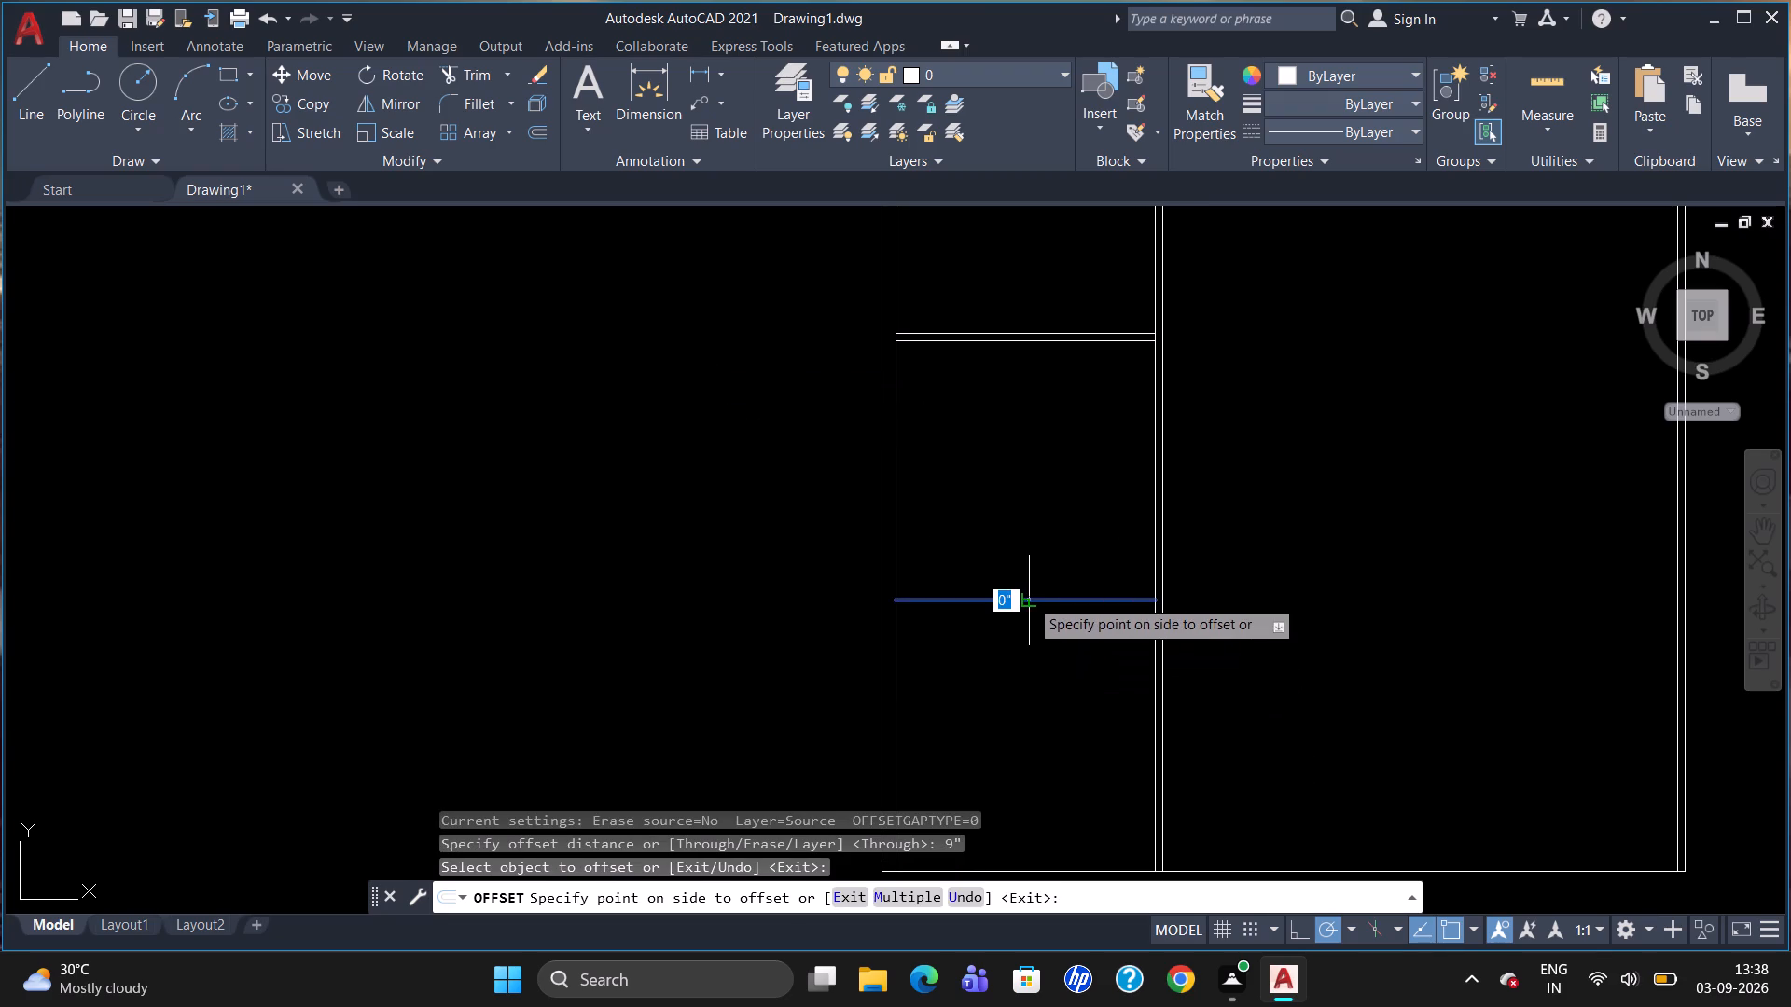
left_click(1037, 672)
scroll(1326, 525, "down", 2)
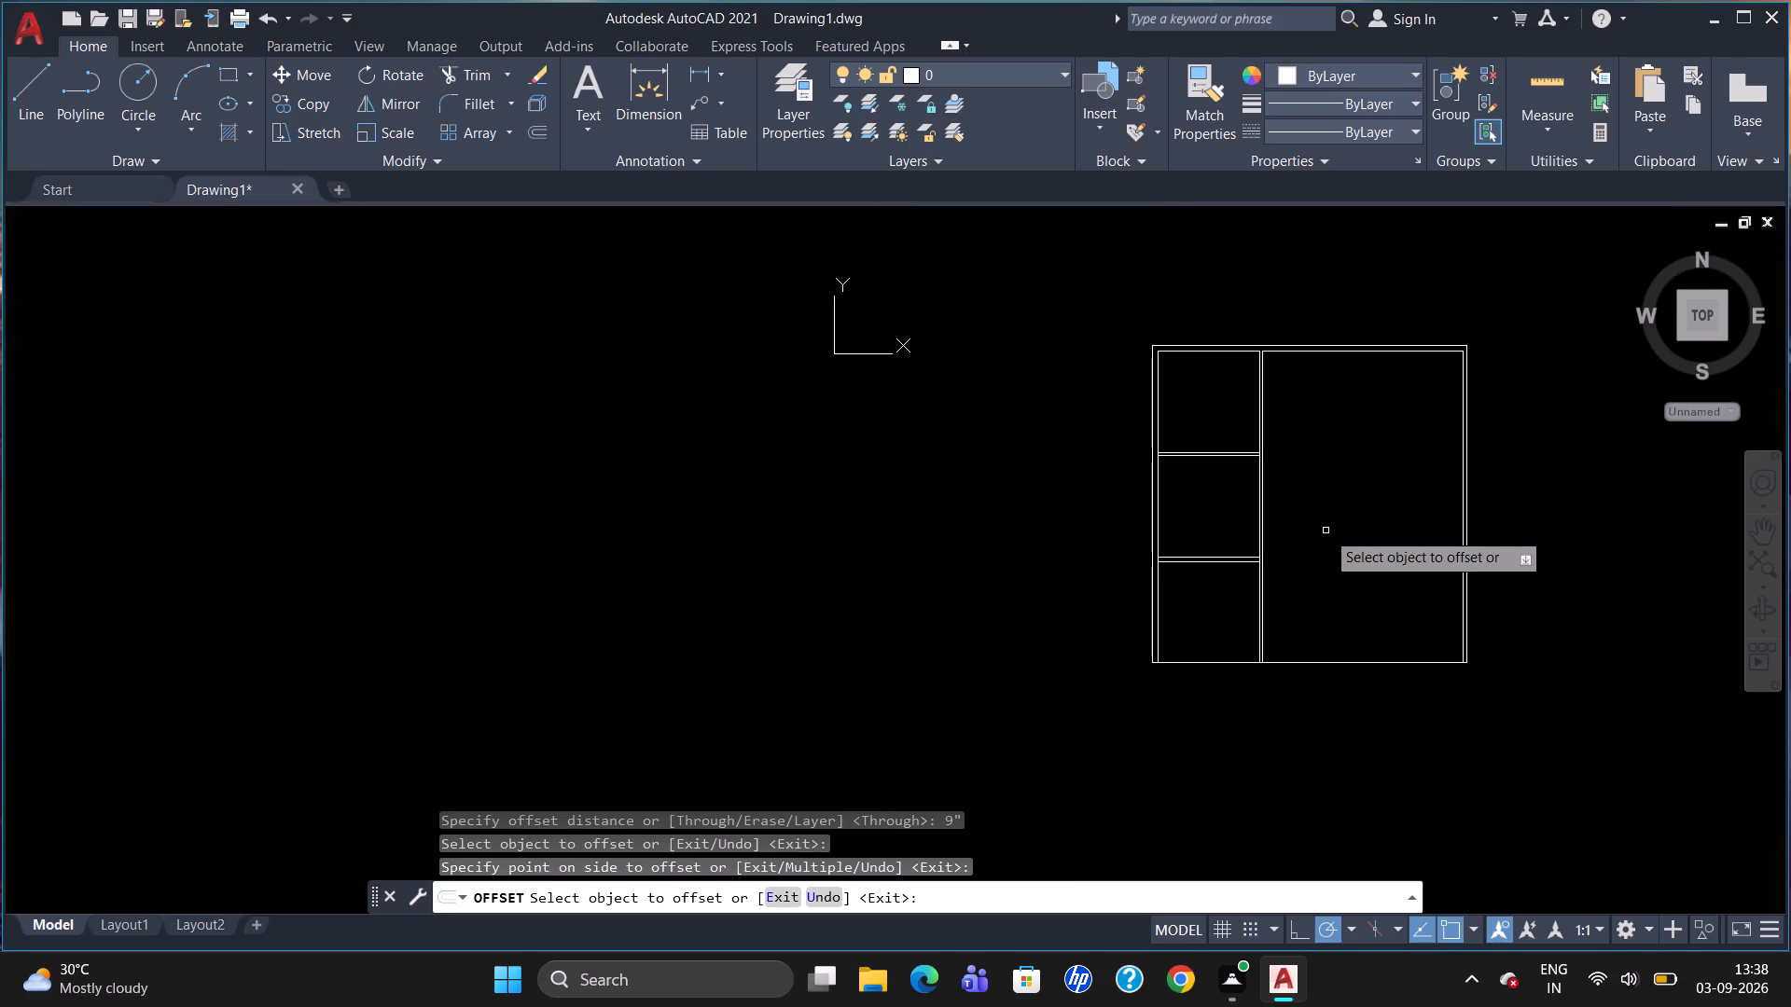
scroll(1320, 573, "up", 1)
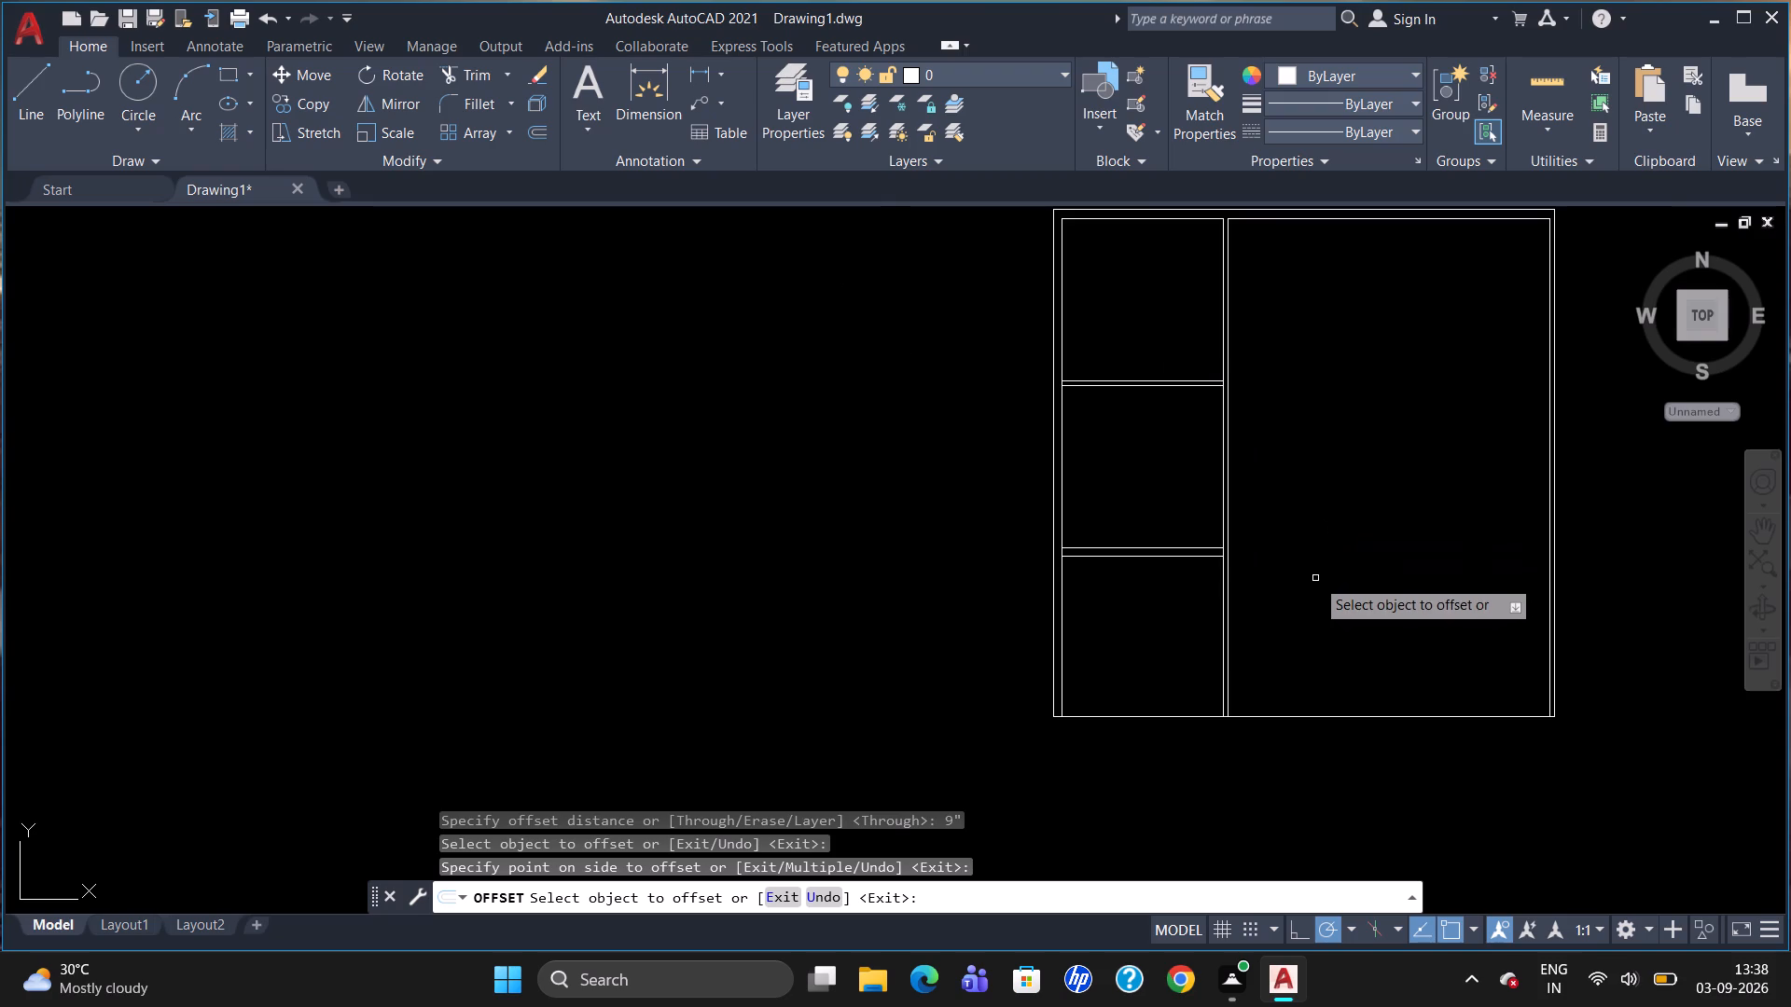
Trim the vertical wall lines between the two lines of the lower horizontal partition at both ends.
key("Escape")
type("TR")
key("Return")
key("Return")
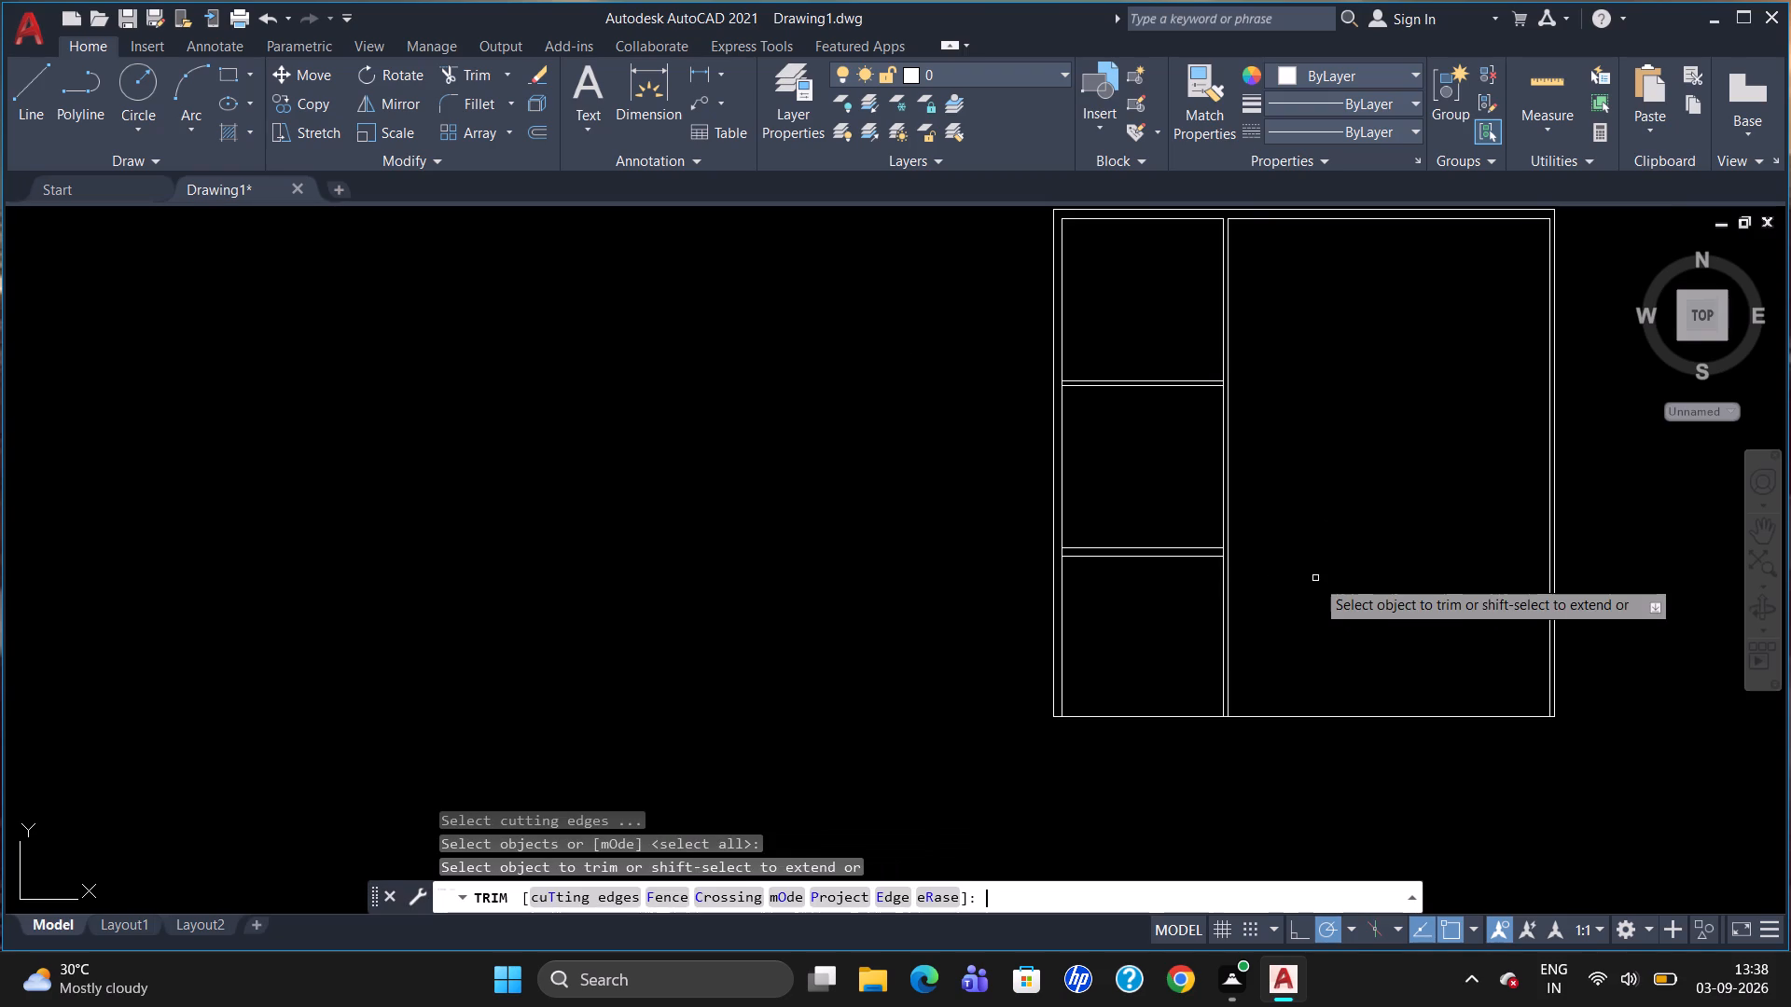
scroll(1119, 531, "up", 2)
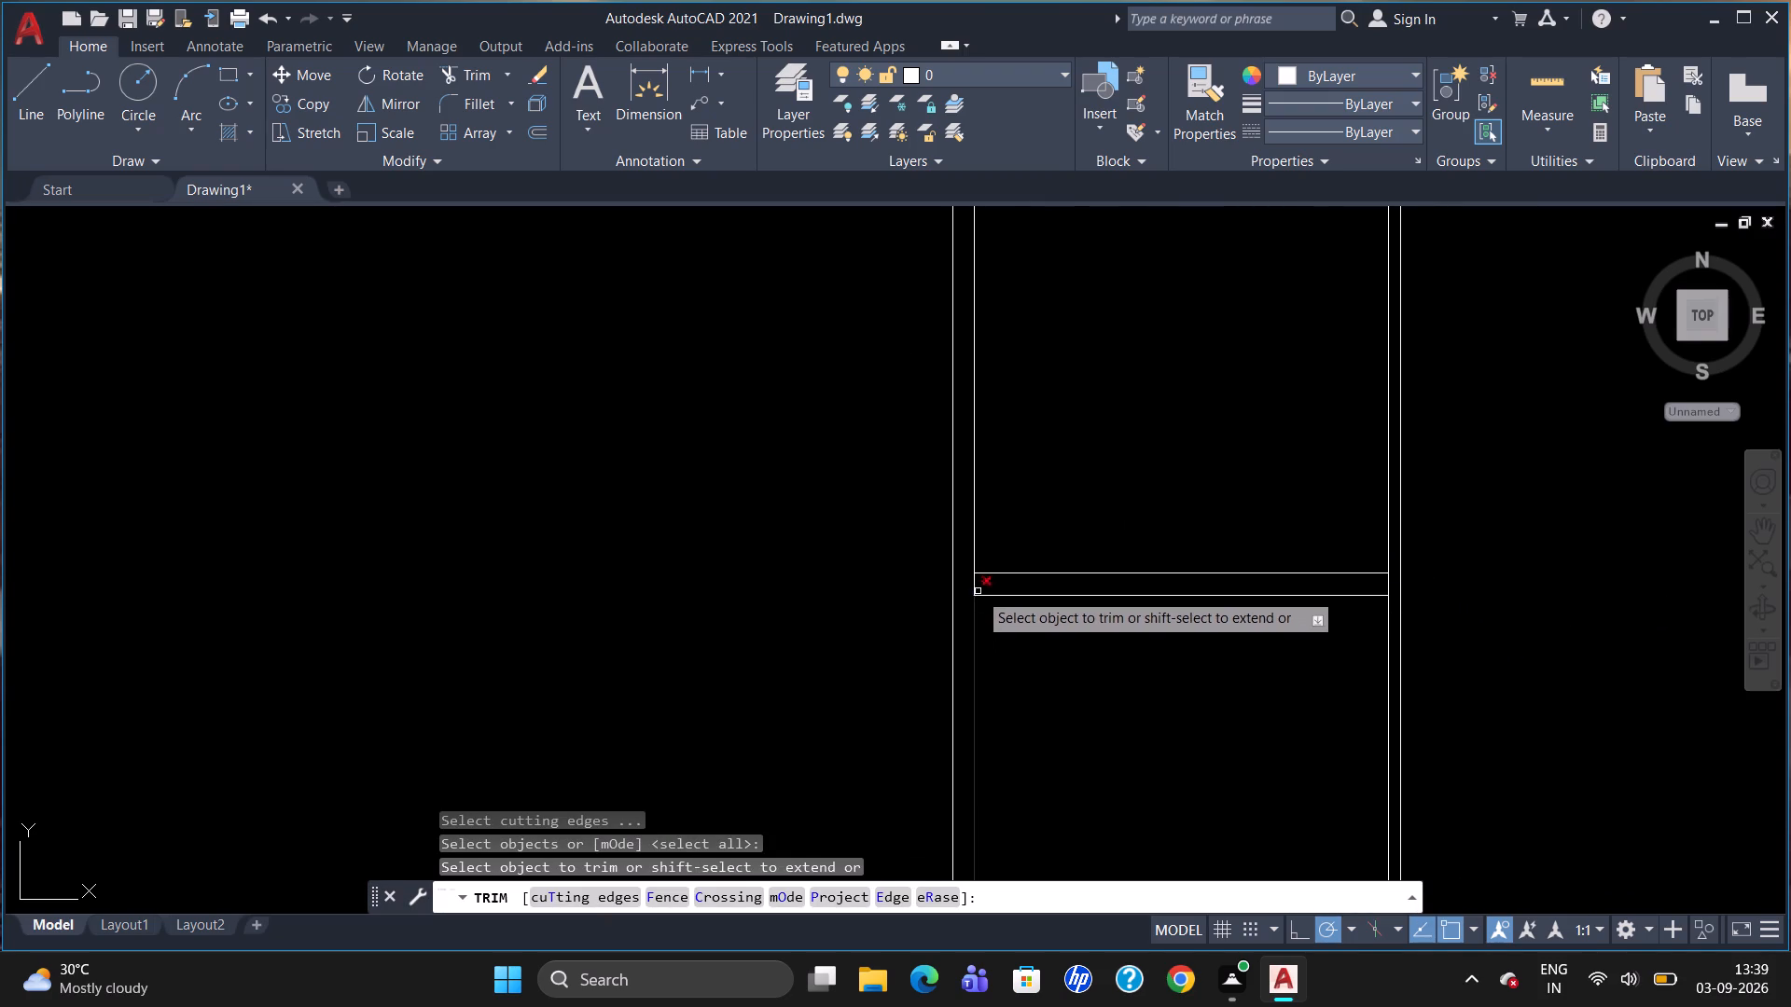
left_click(975, 586)
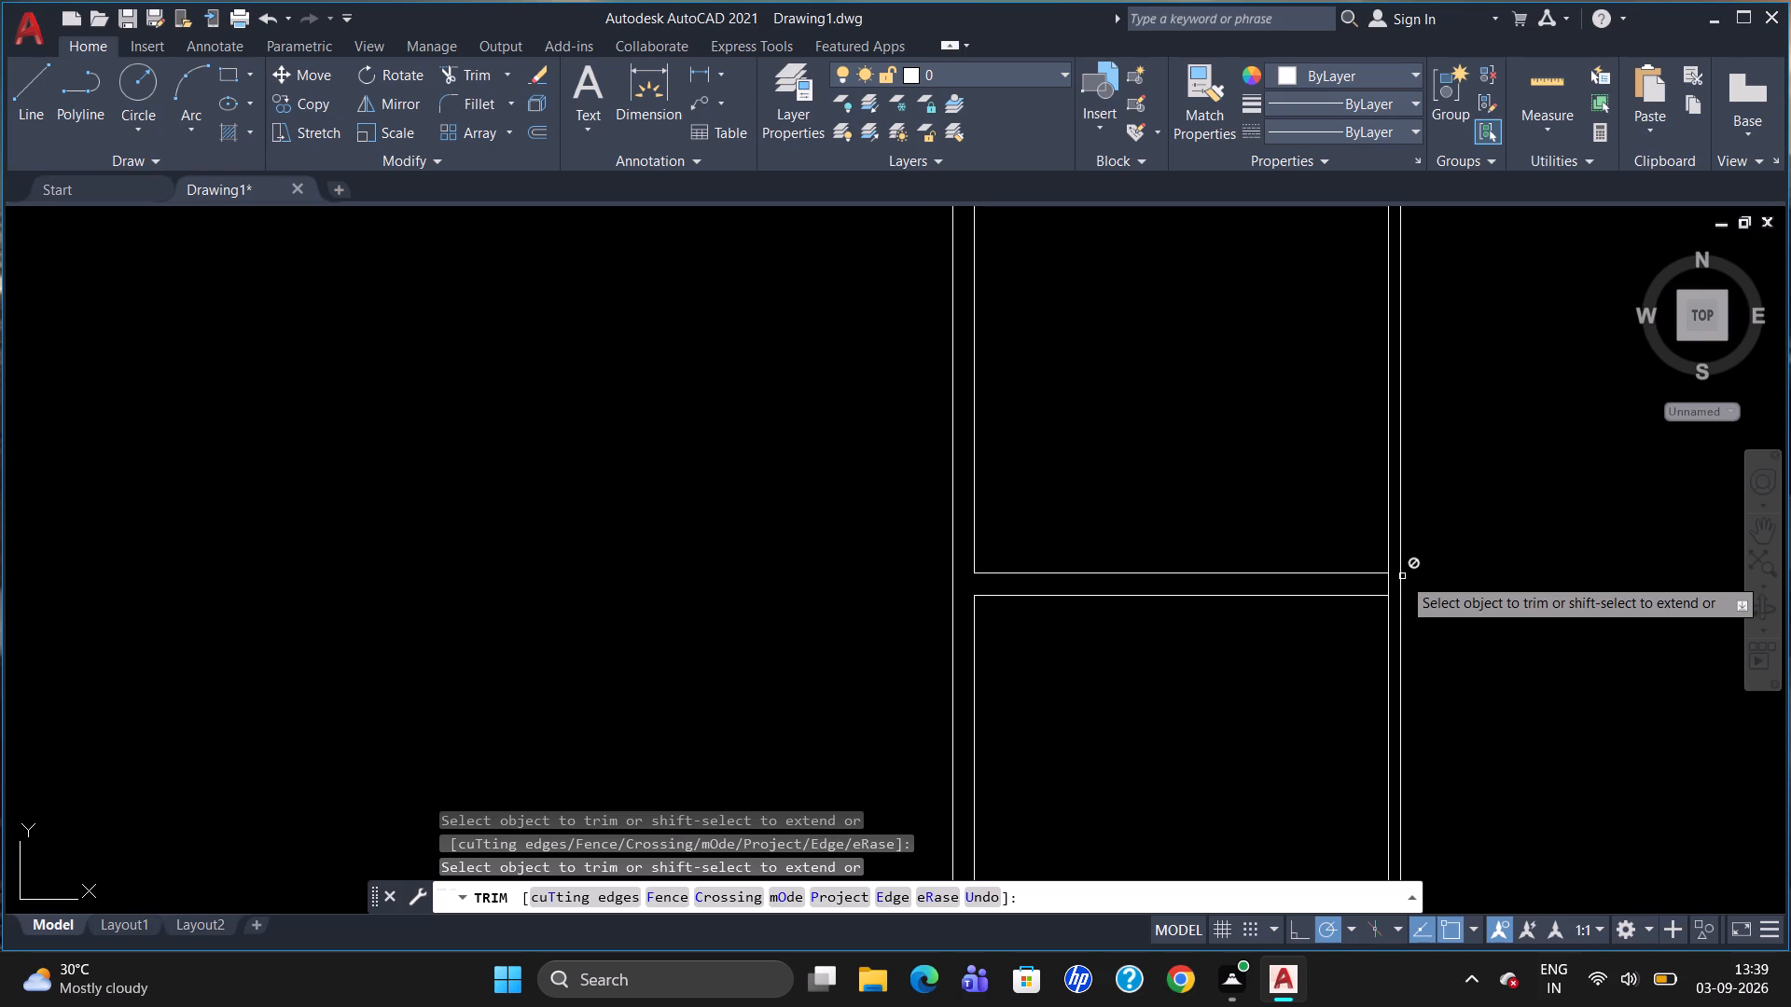
left_click(1390, 587)
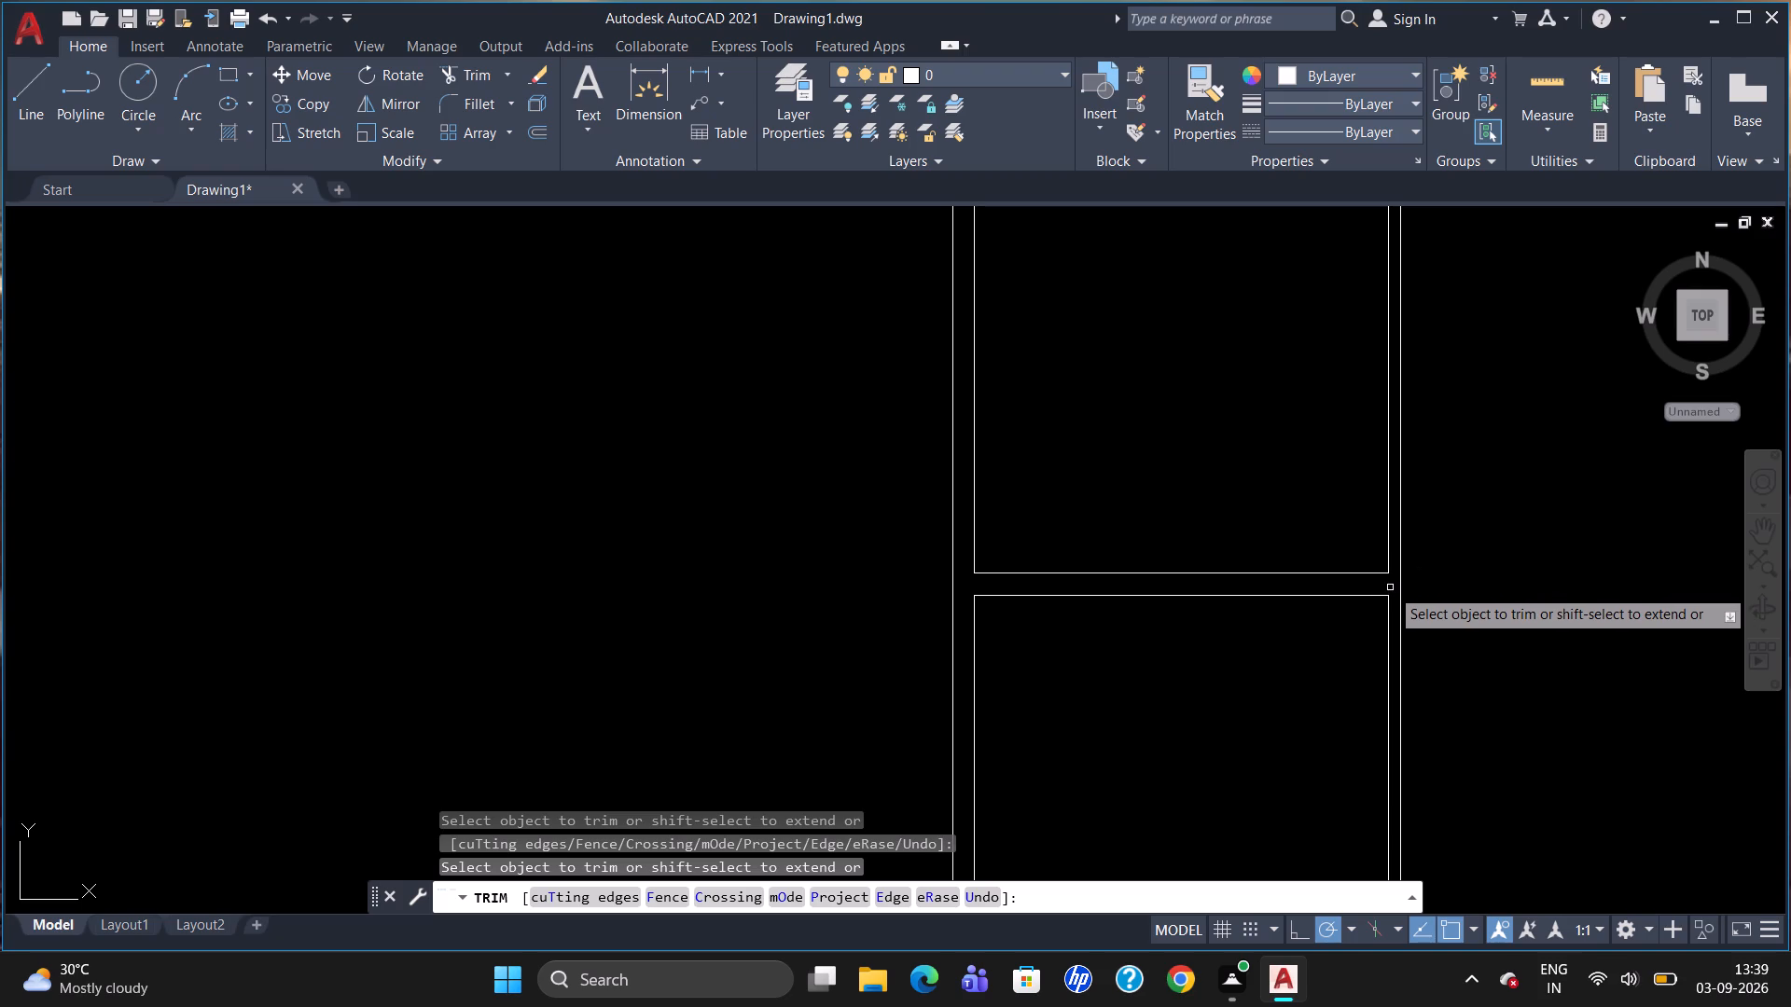
Trim the vertical wall lines between the two lines of the upper horizontal partition at both ends.
scroll(1331, 653, "down", 1)
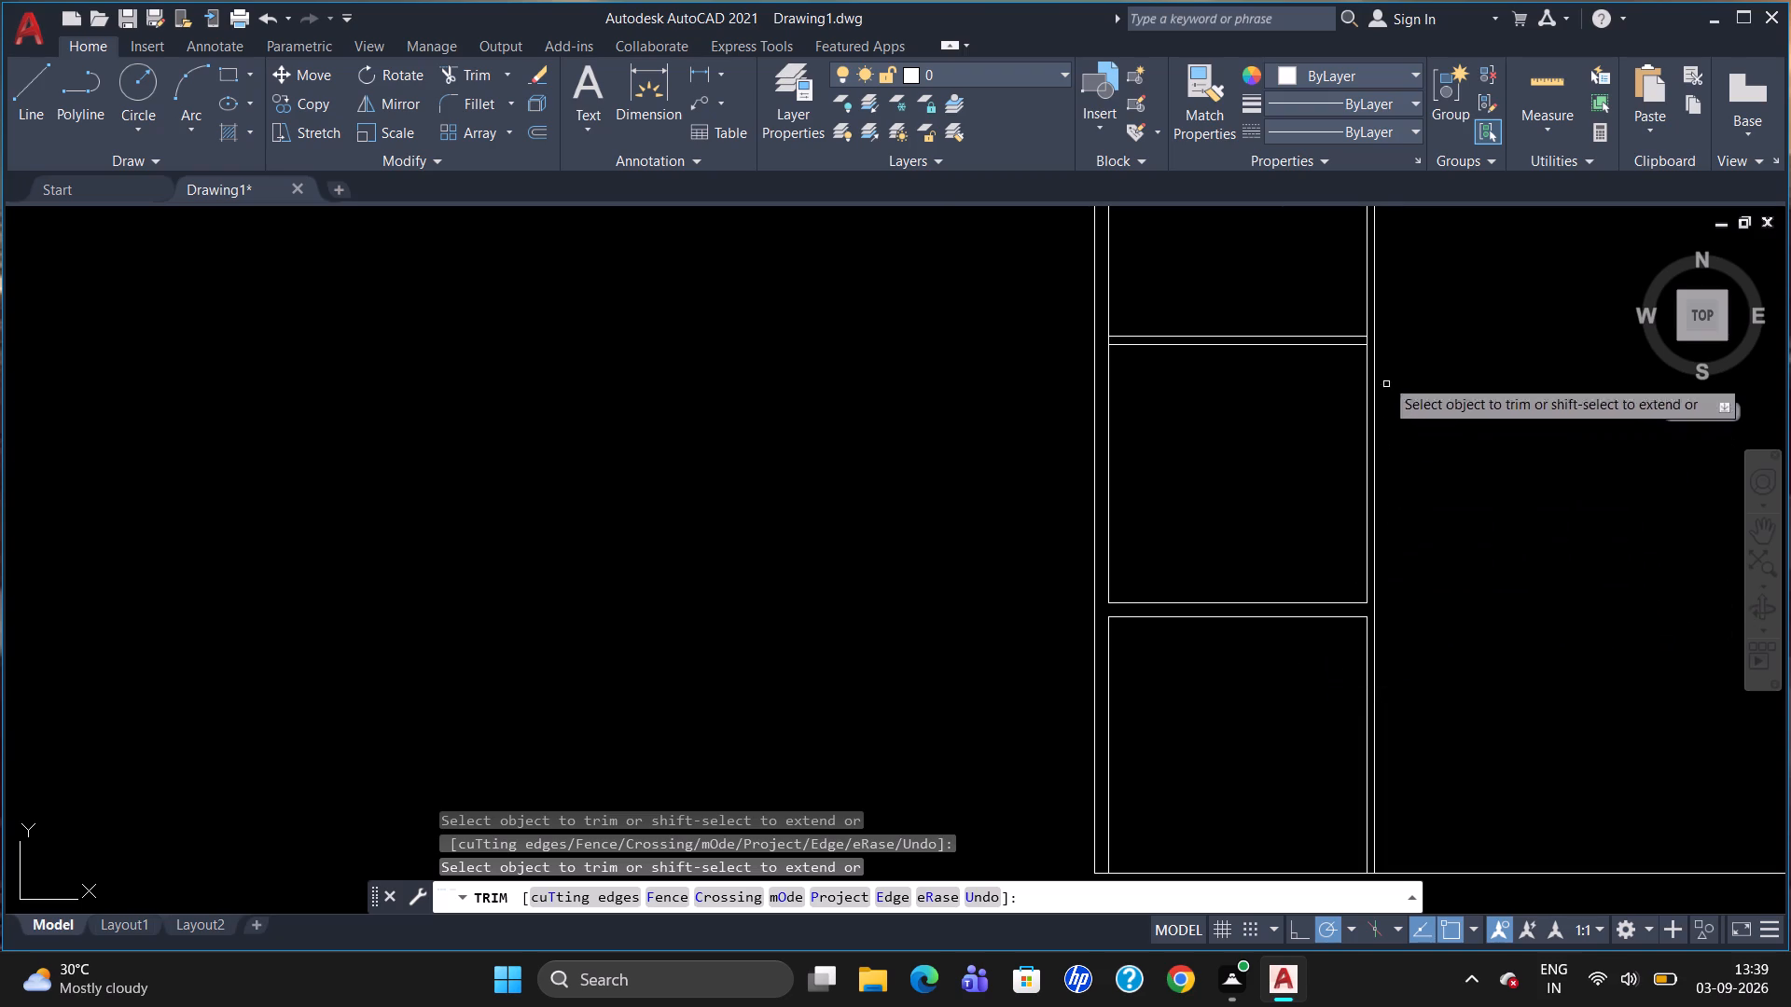
scroll(1339, 270, "up", 2)
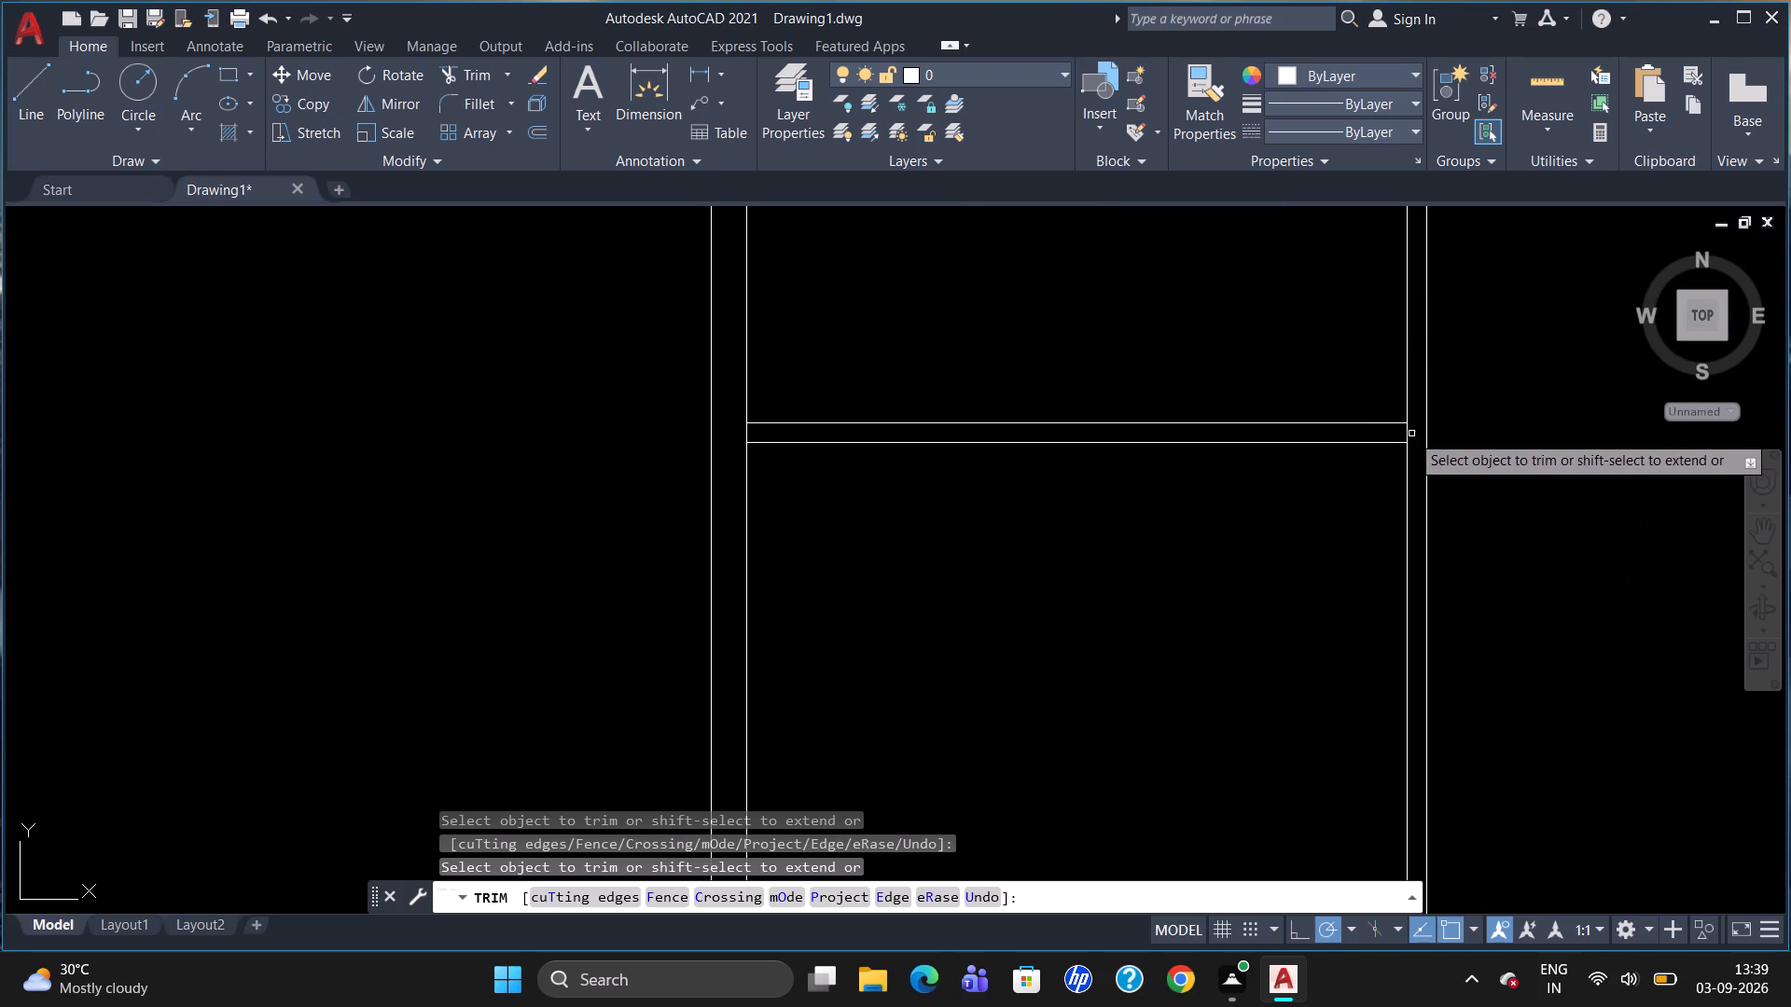
left_click(1404, 435)
scroll(1475, 448, "down", 1)
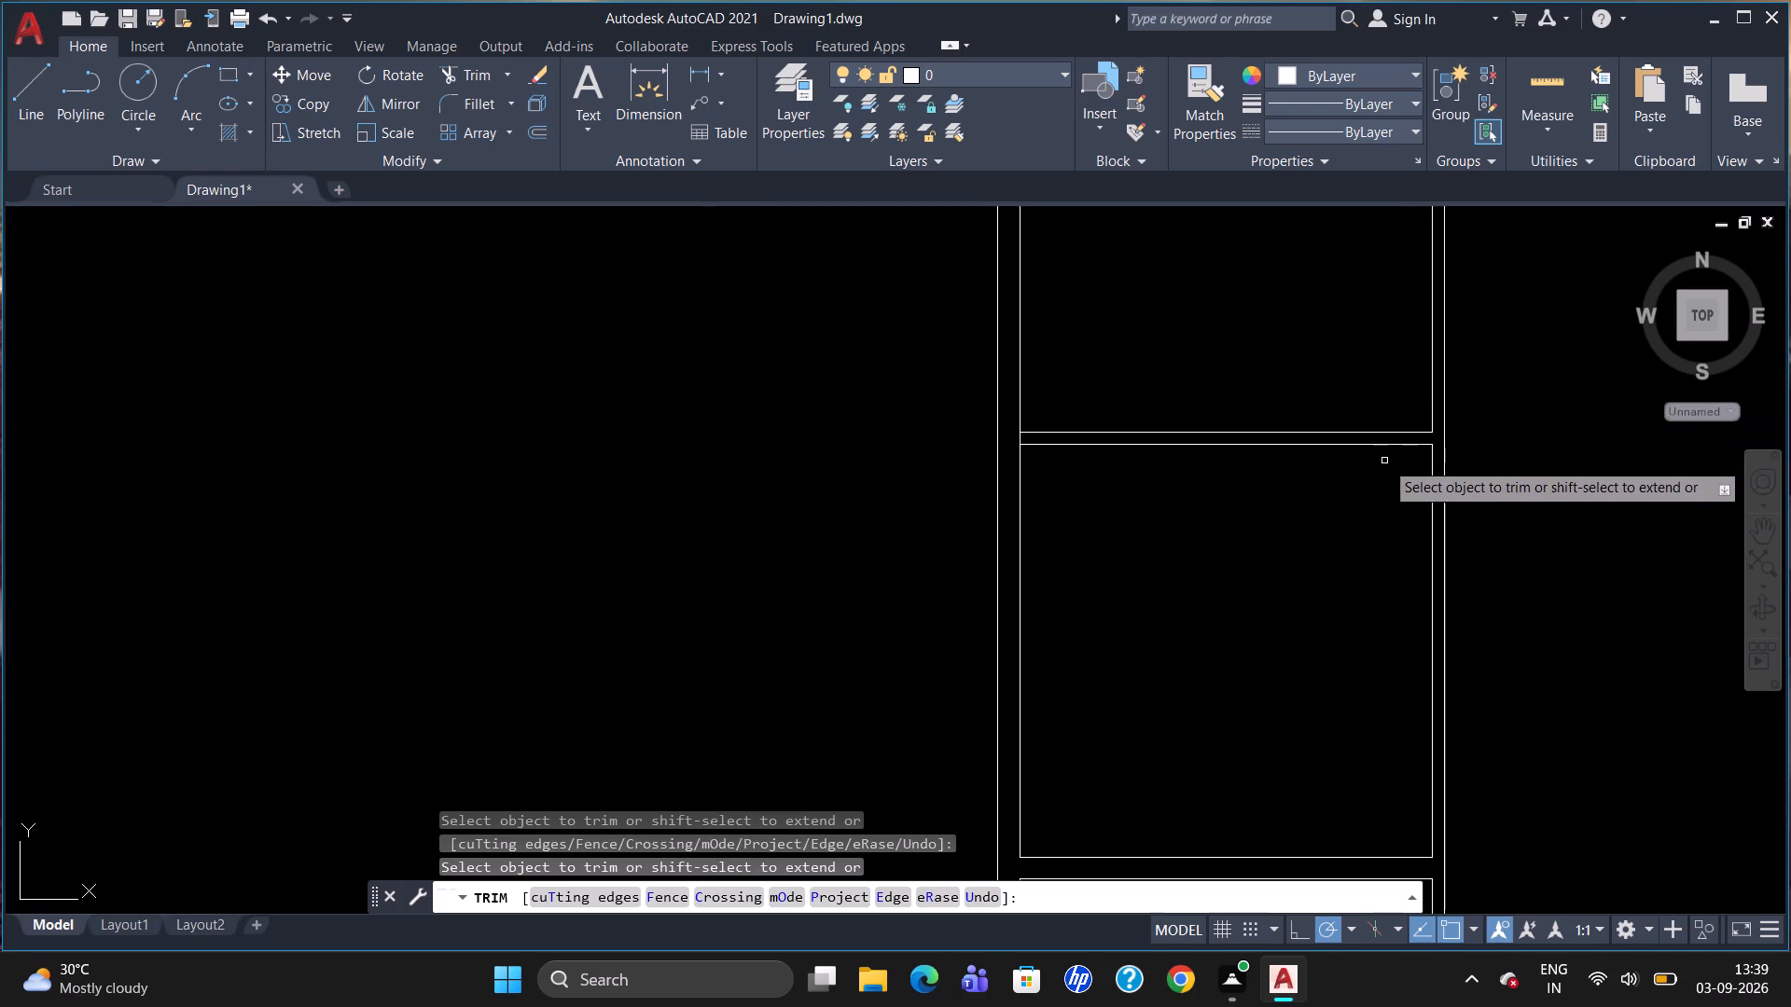
left_click(1022, 442)
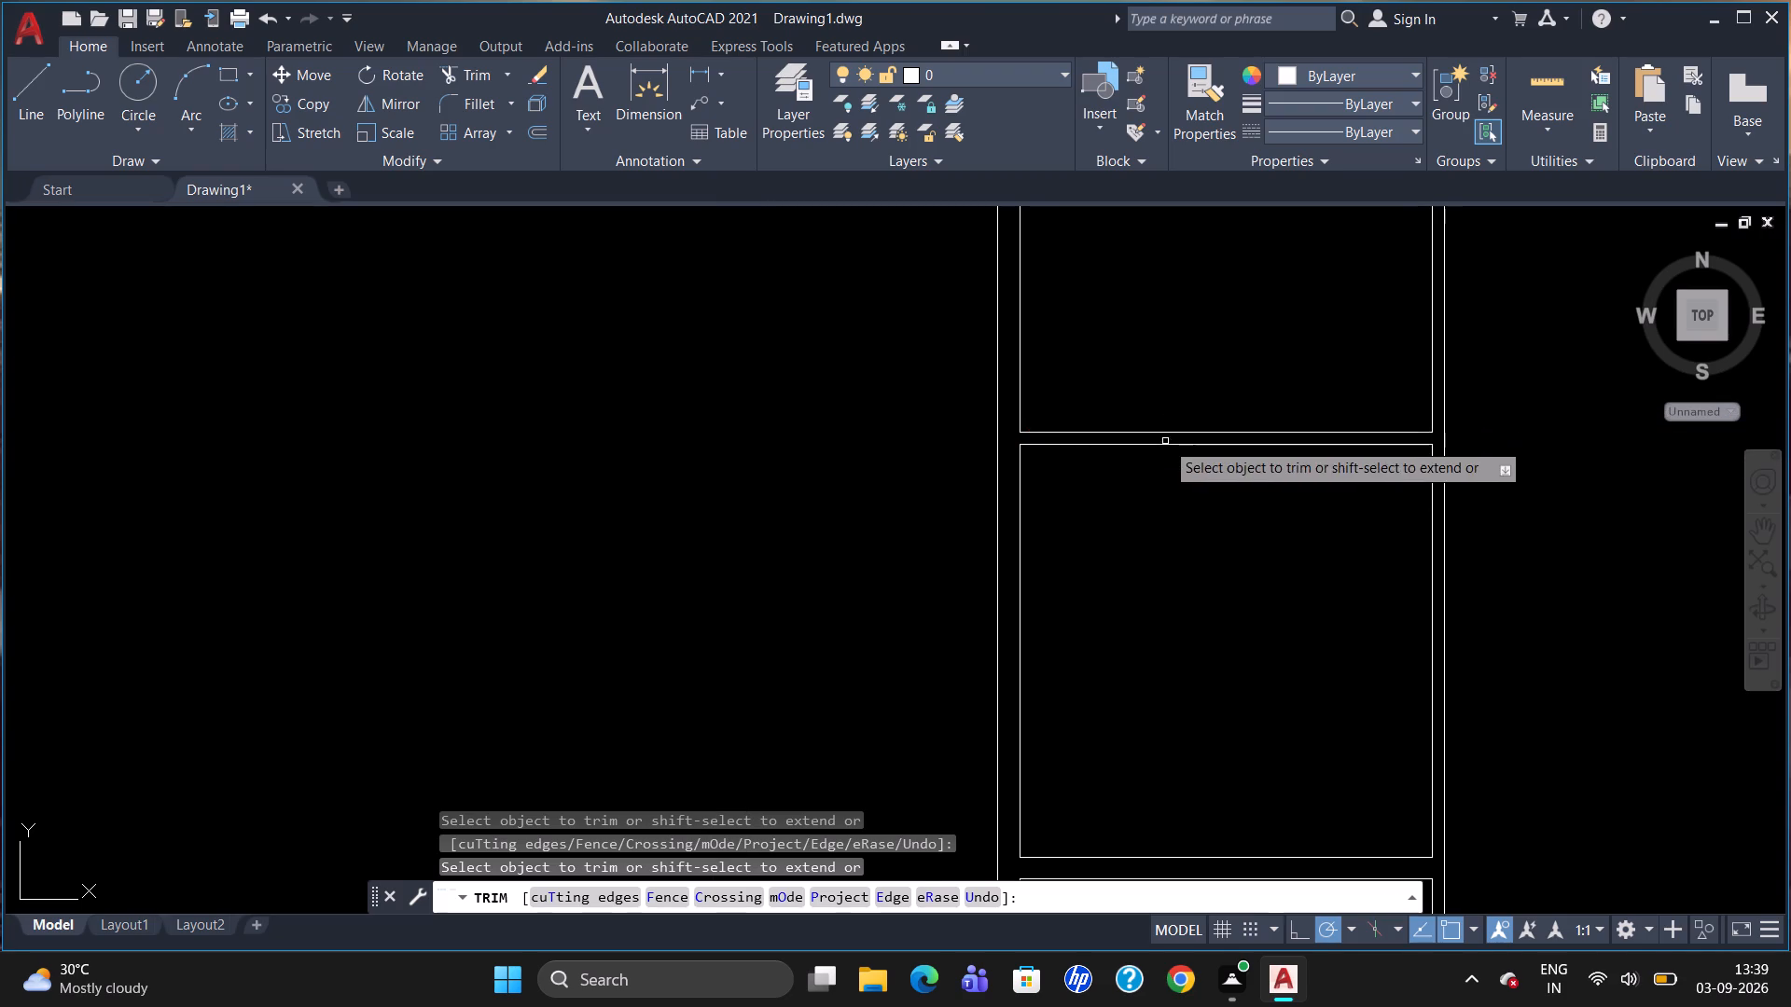
scroll(1165, 446, "down", 2)
scroll(1219, 260, "up", 3)
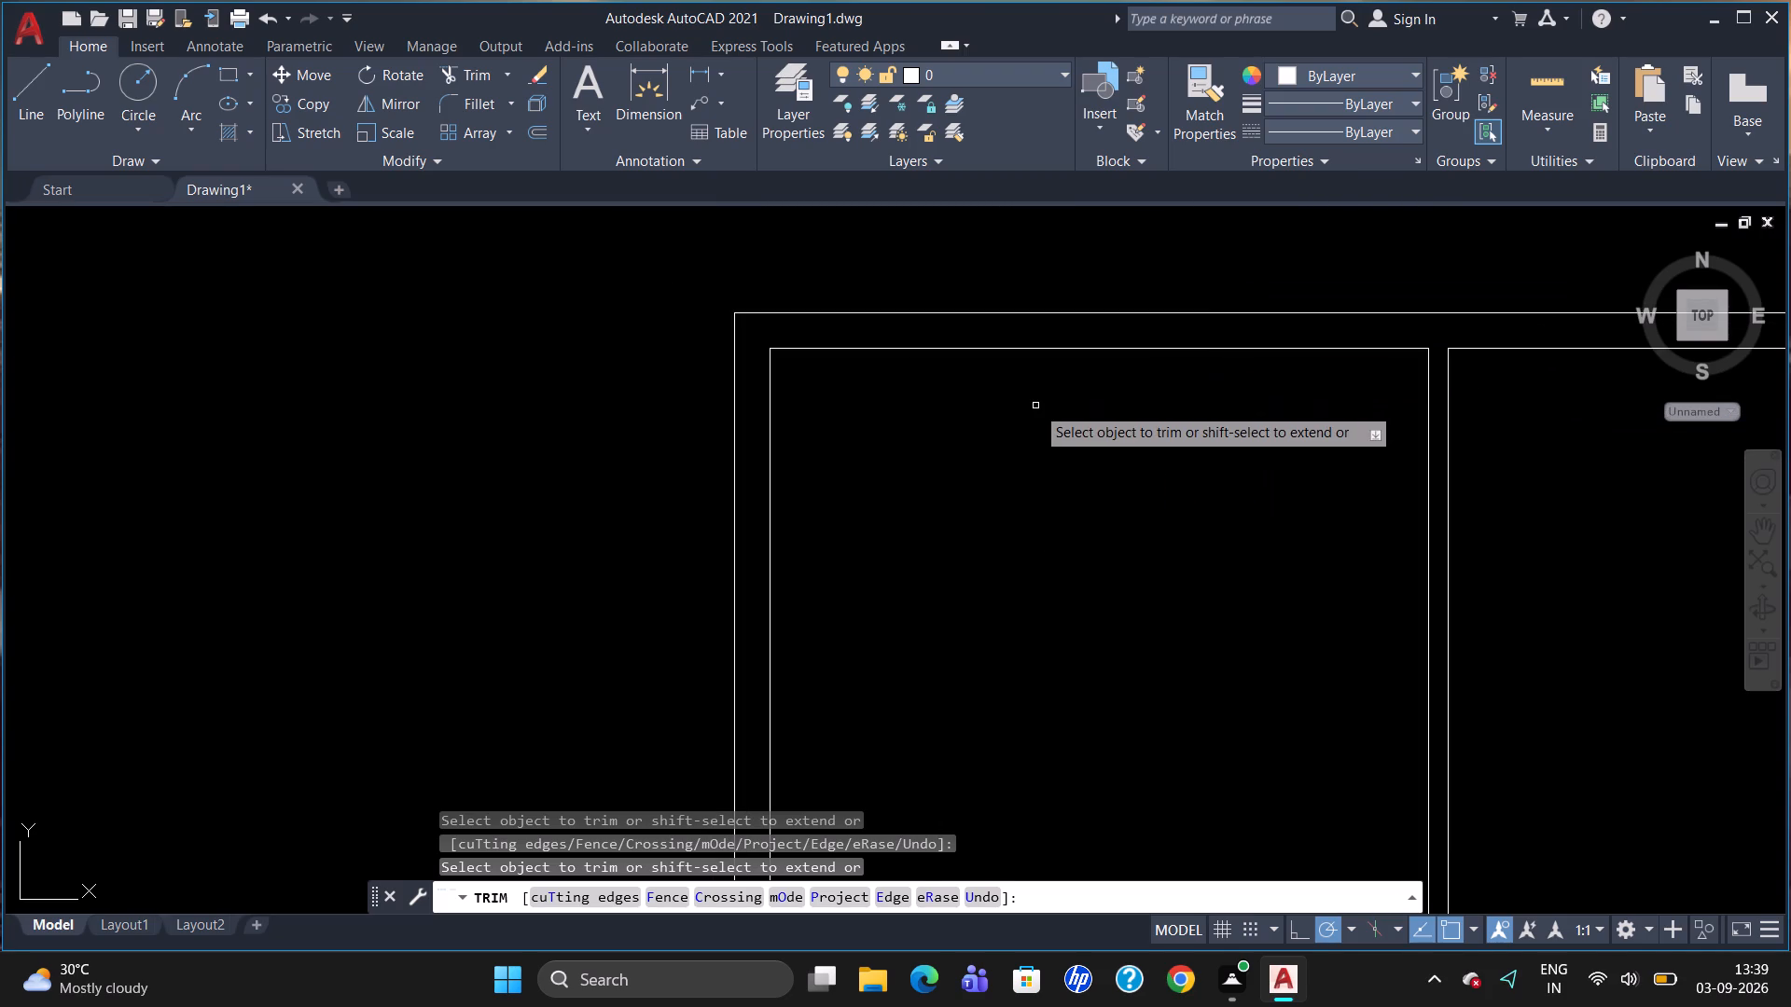
scroll(1046, 415, "down", 2)
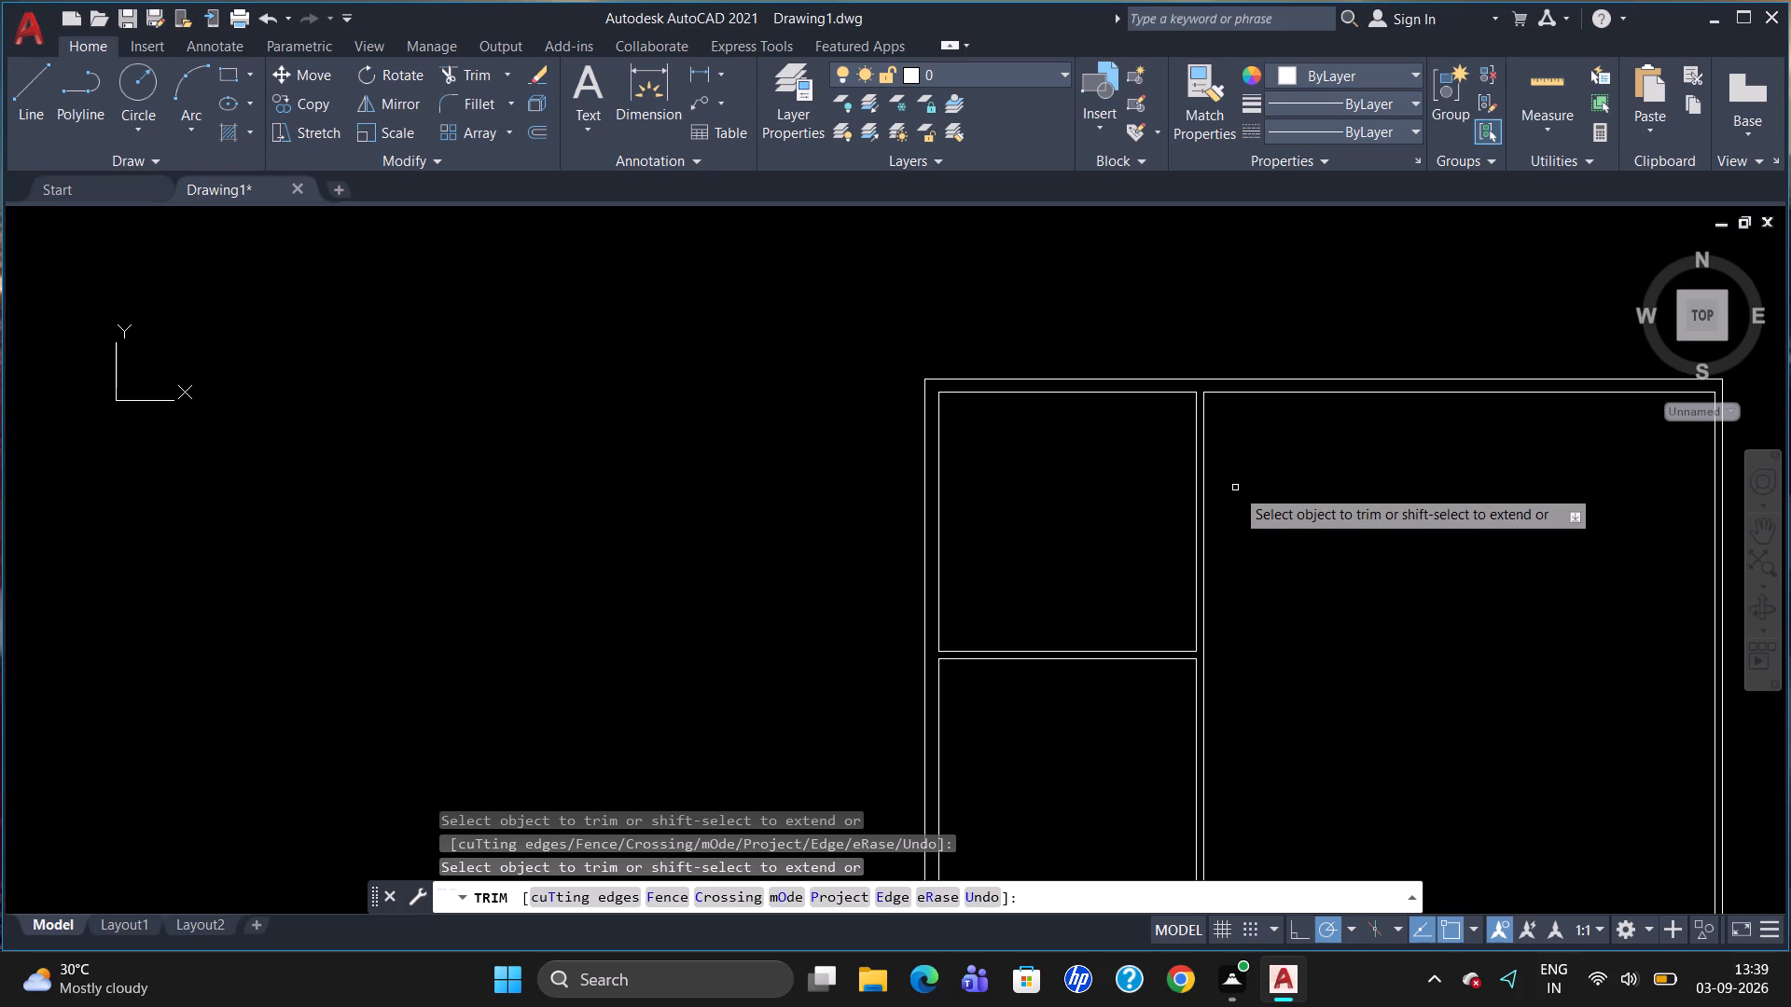
scroll(1235, 488, "down", 2)
scroll(1430, 525, "up", 1)
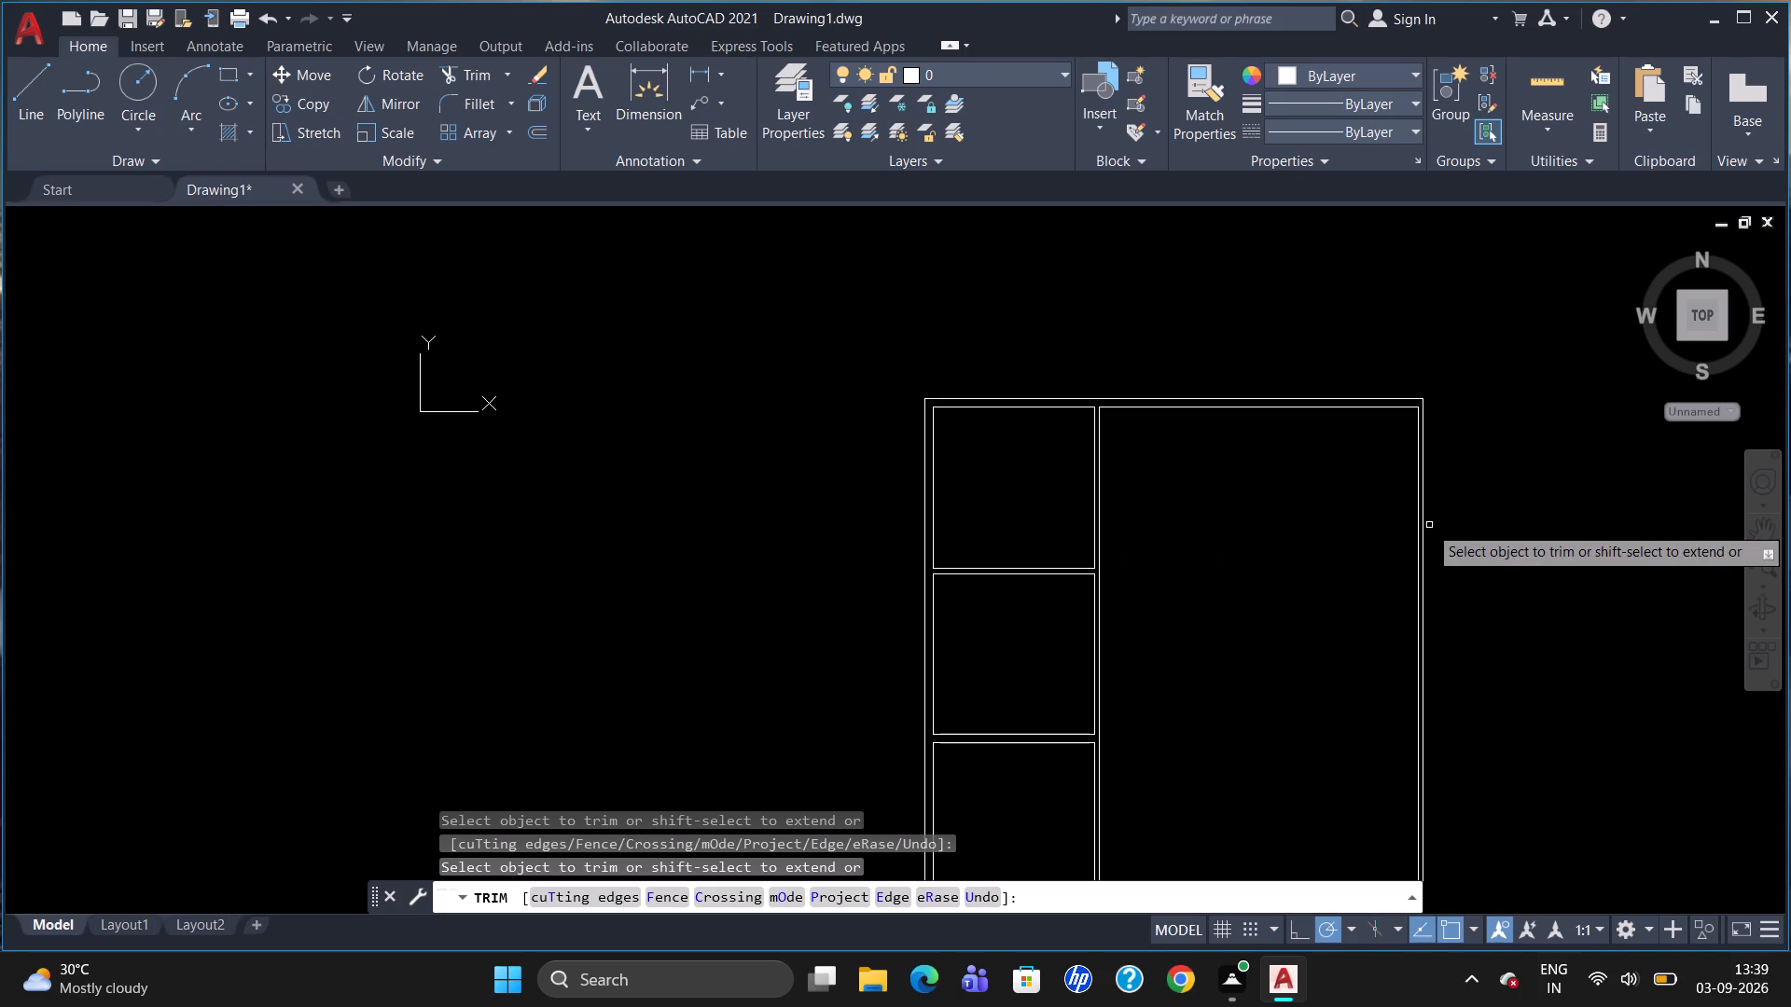
scroll(1260, 521, "up", 1)
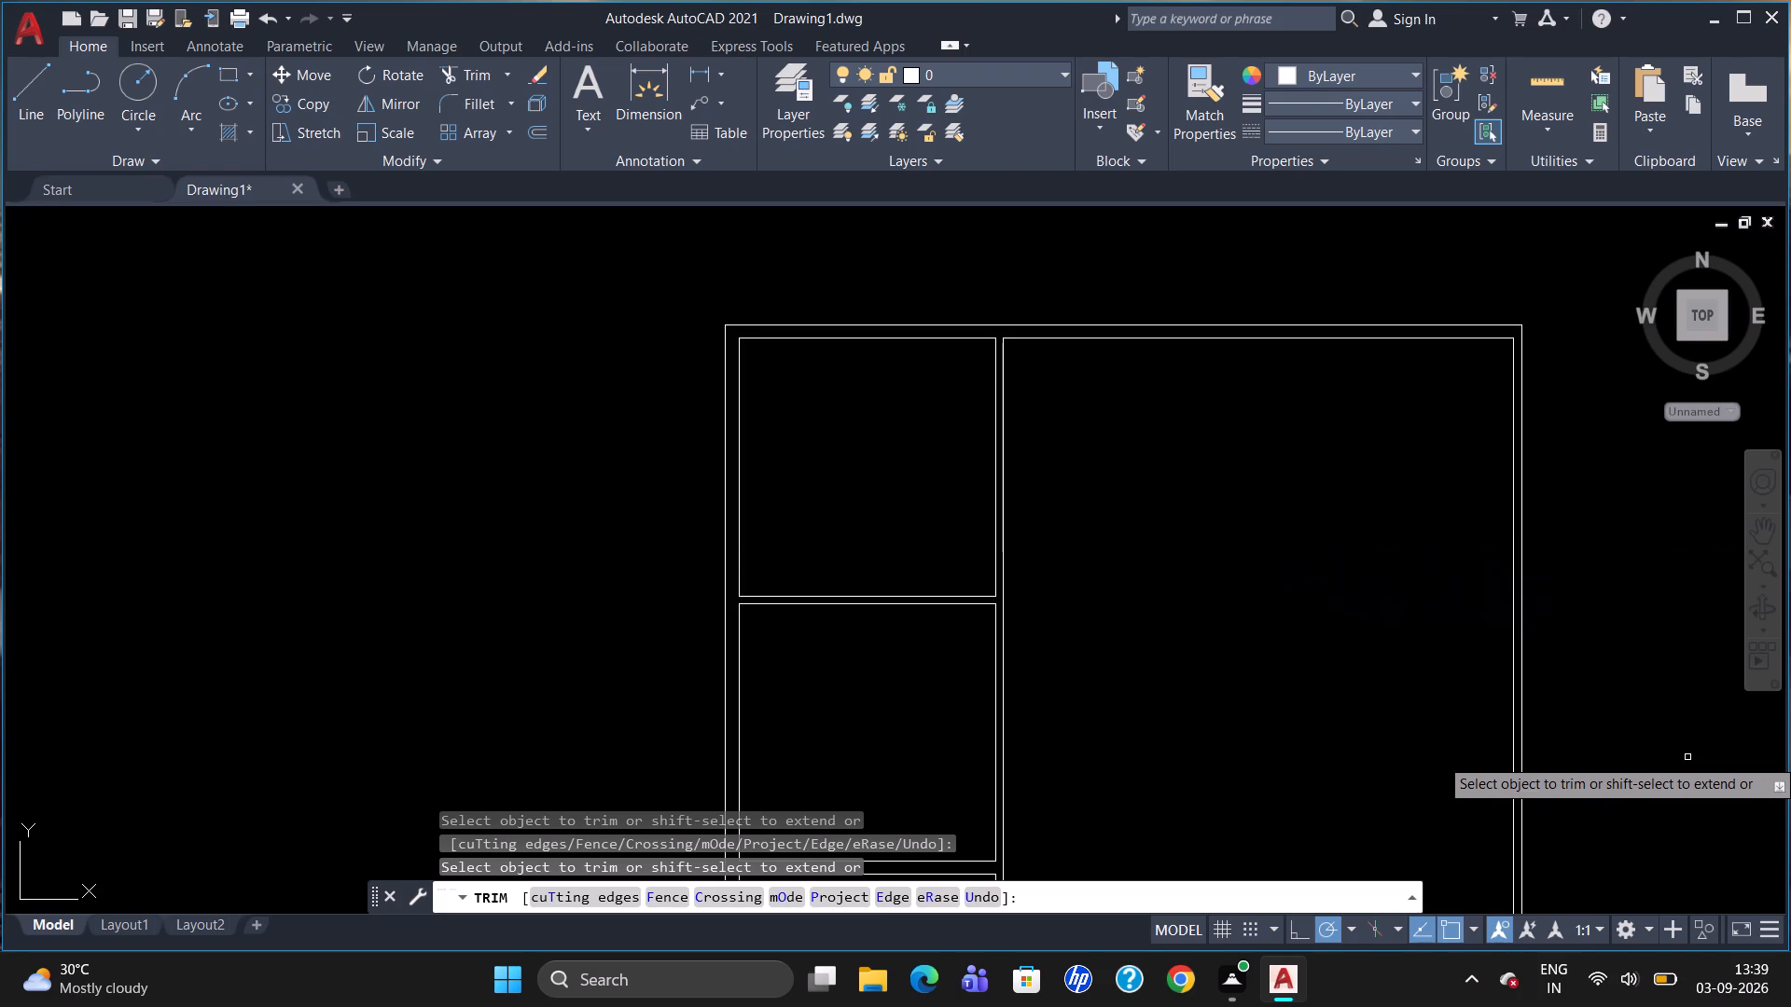
key("Escape")
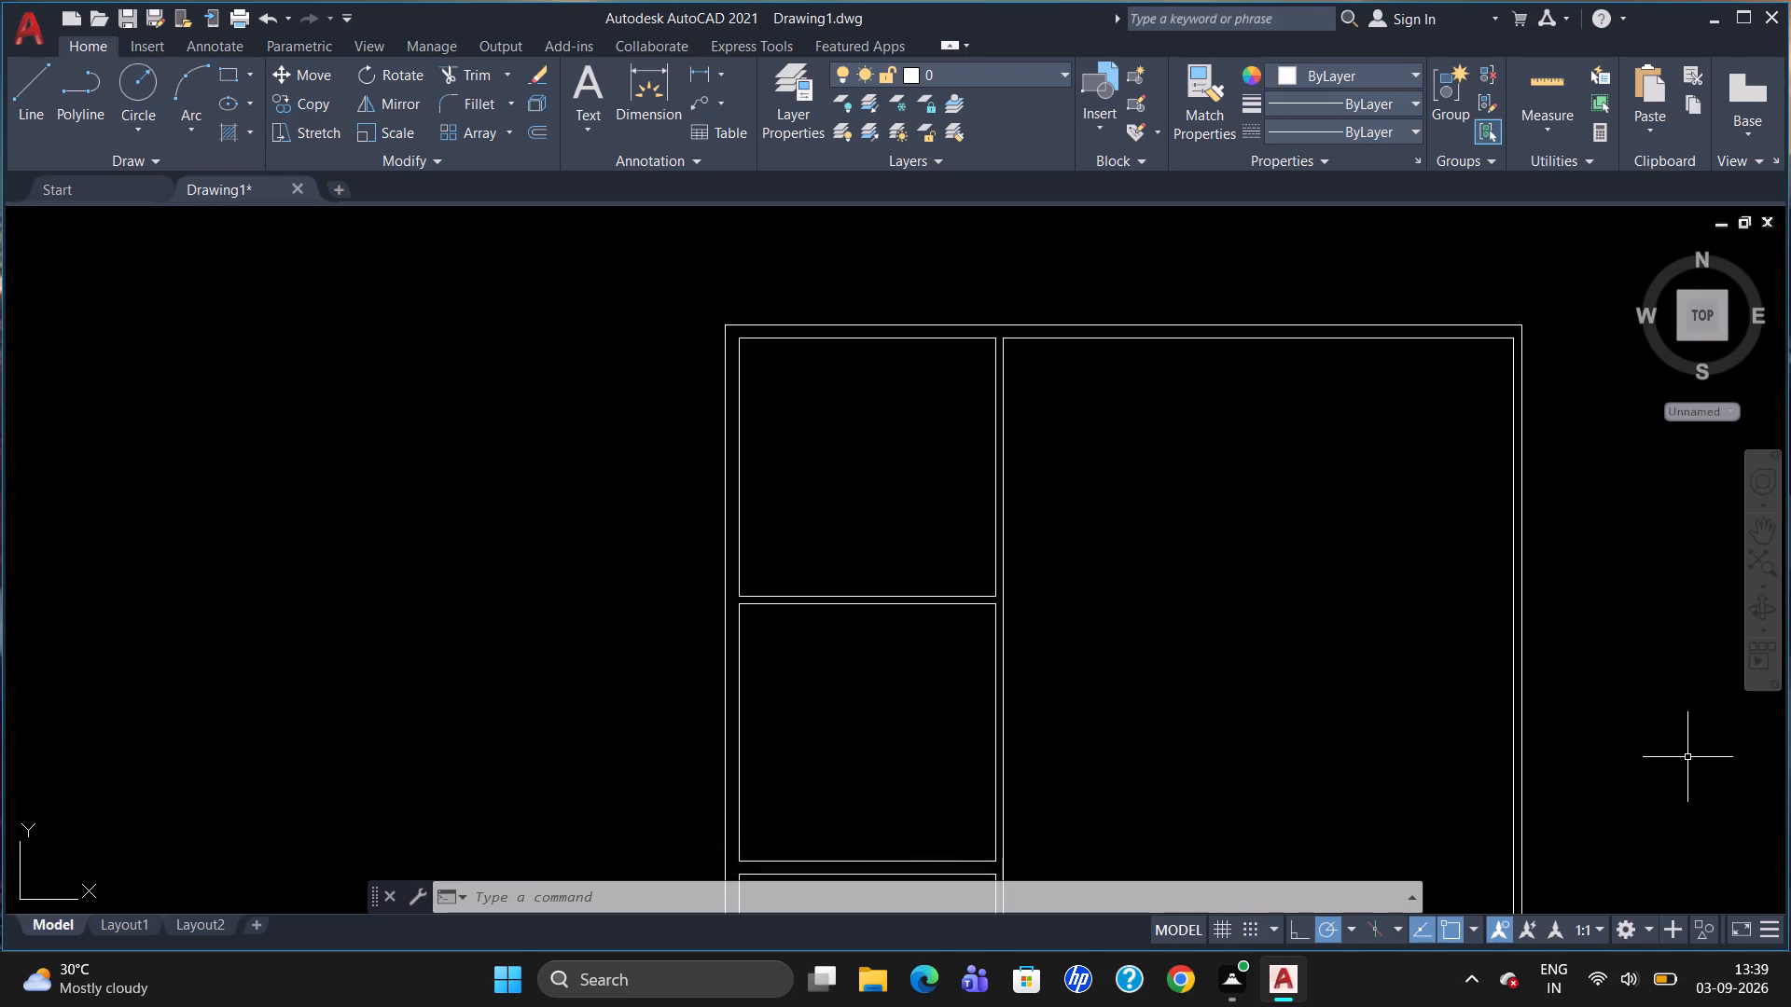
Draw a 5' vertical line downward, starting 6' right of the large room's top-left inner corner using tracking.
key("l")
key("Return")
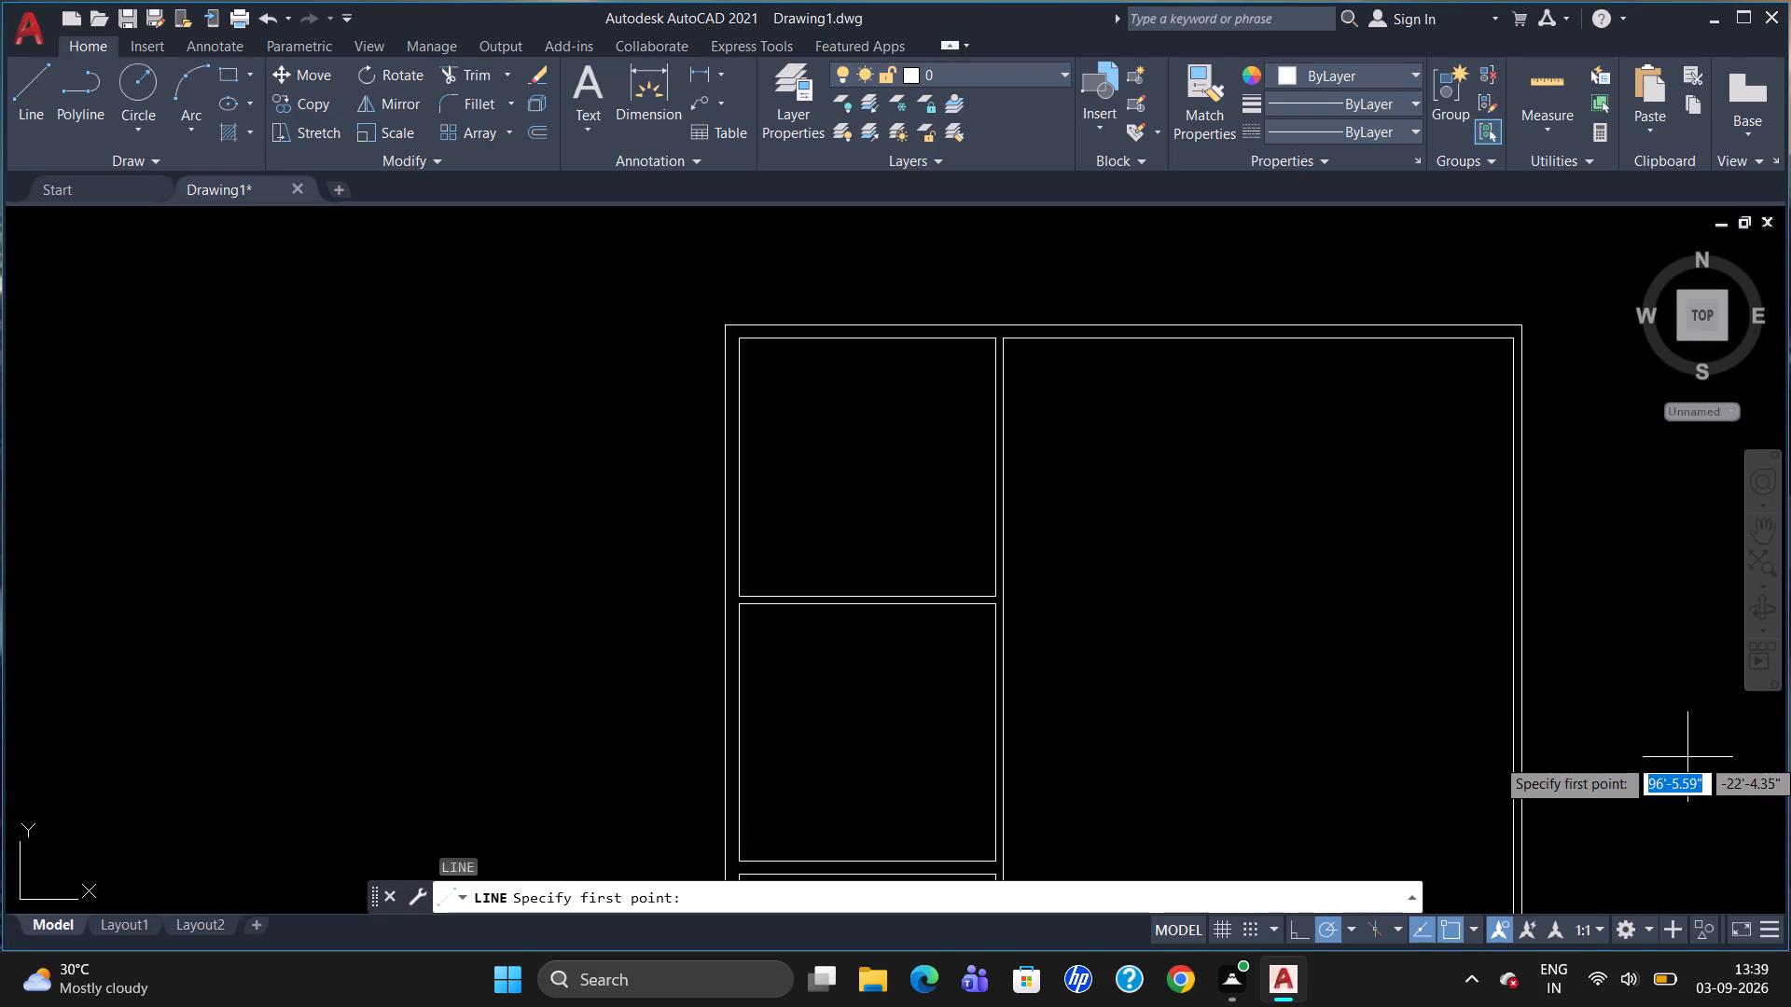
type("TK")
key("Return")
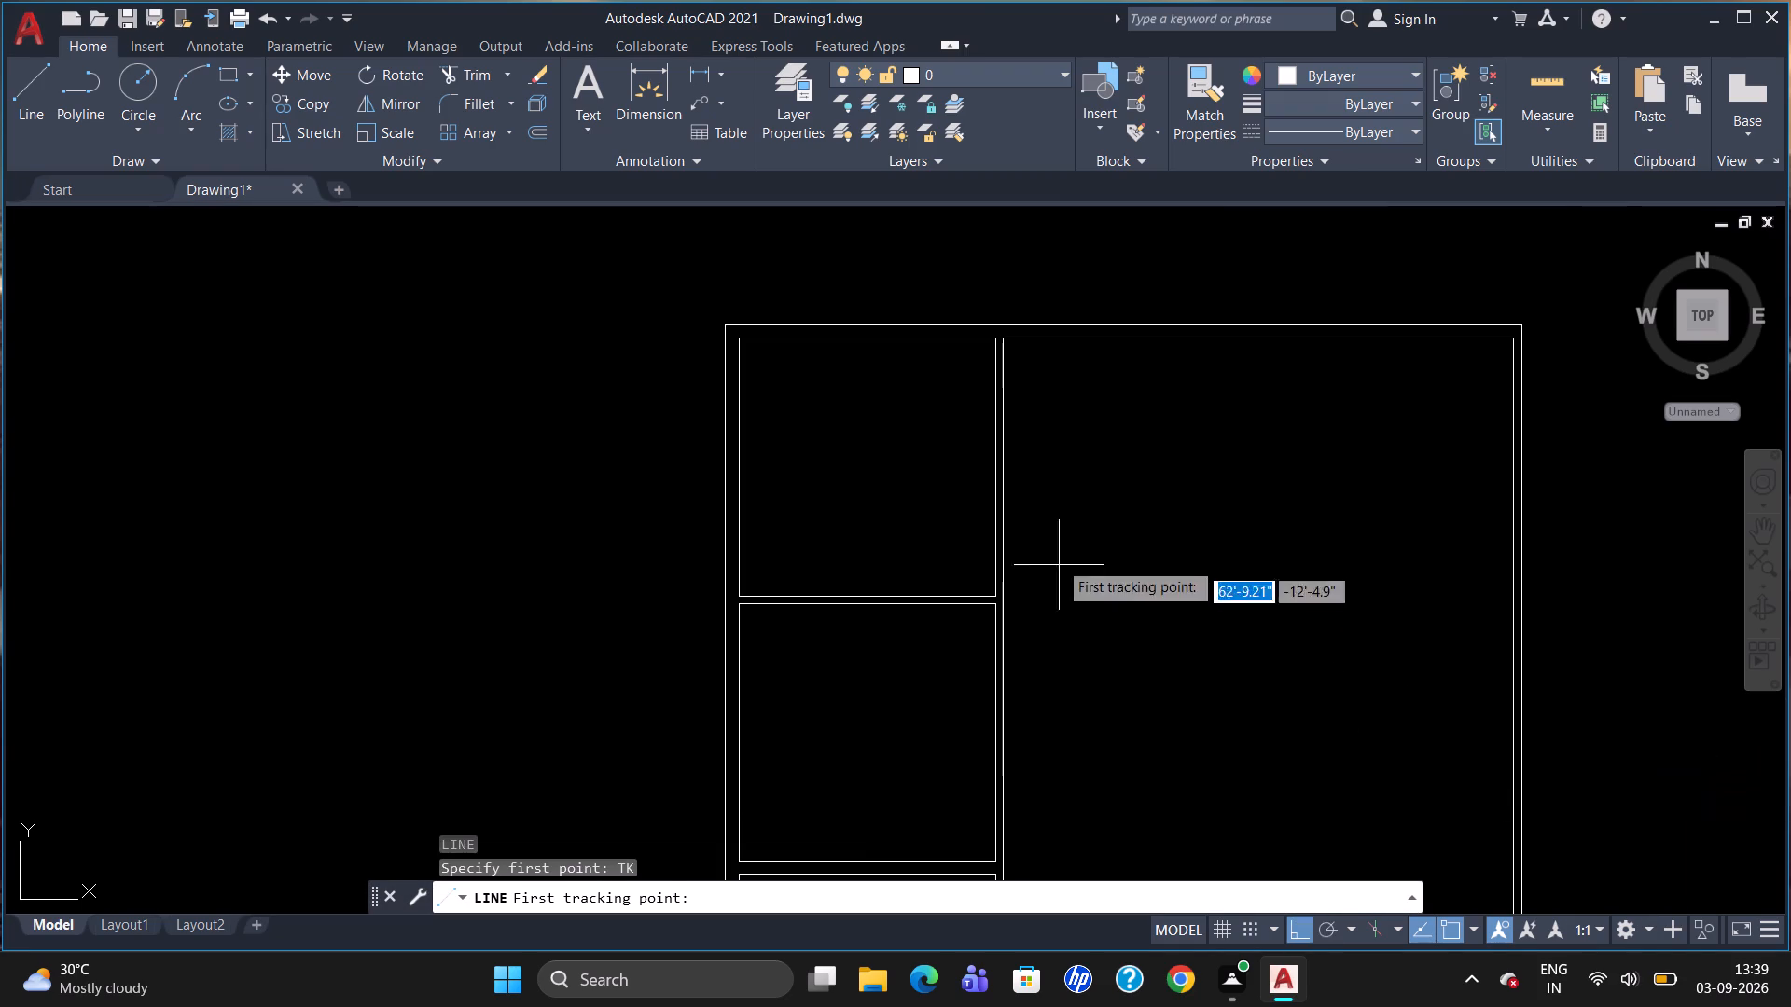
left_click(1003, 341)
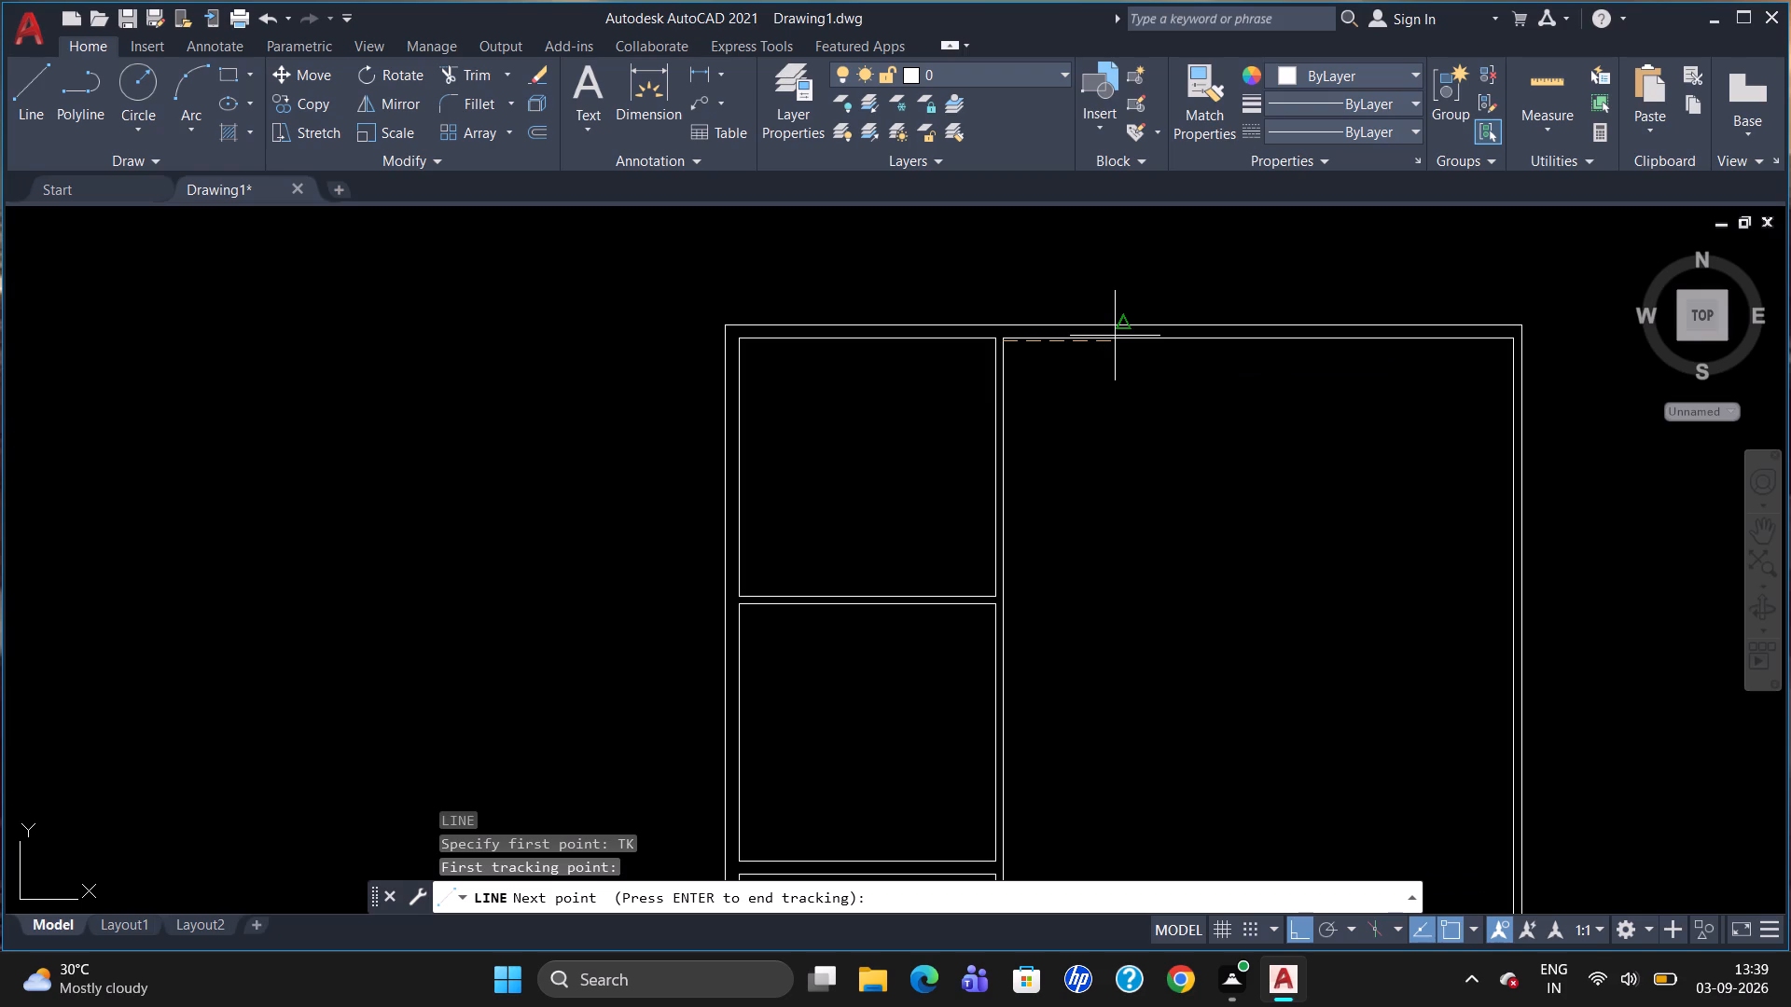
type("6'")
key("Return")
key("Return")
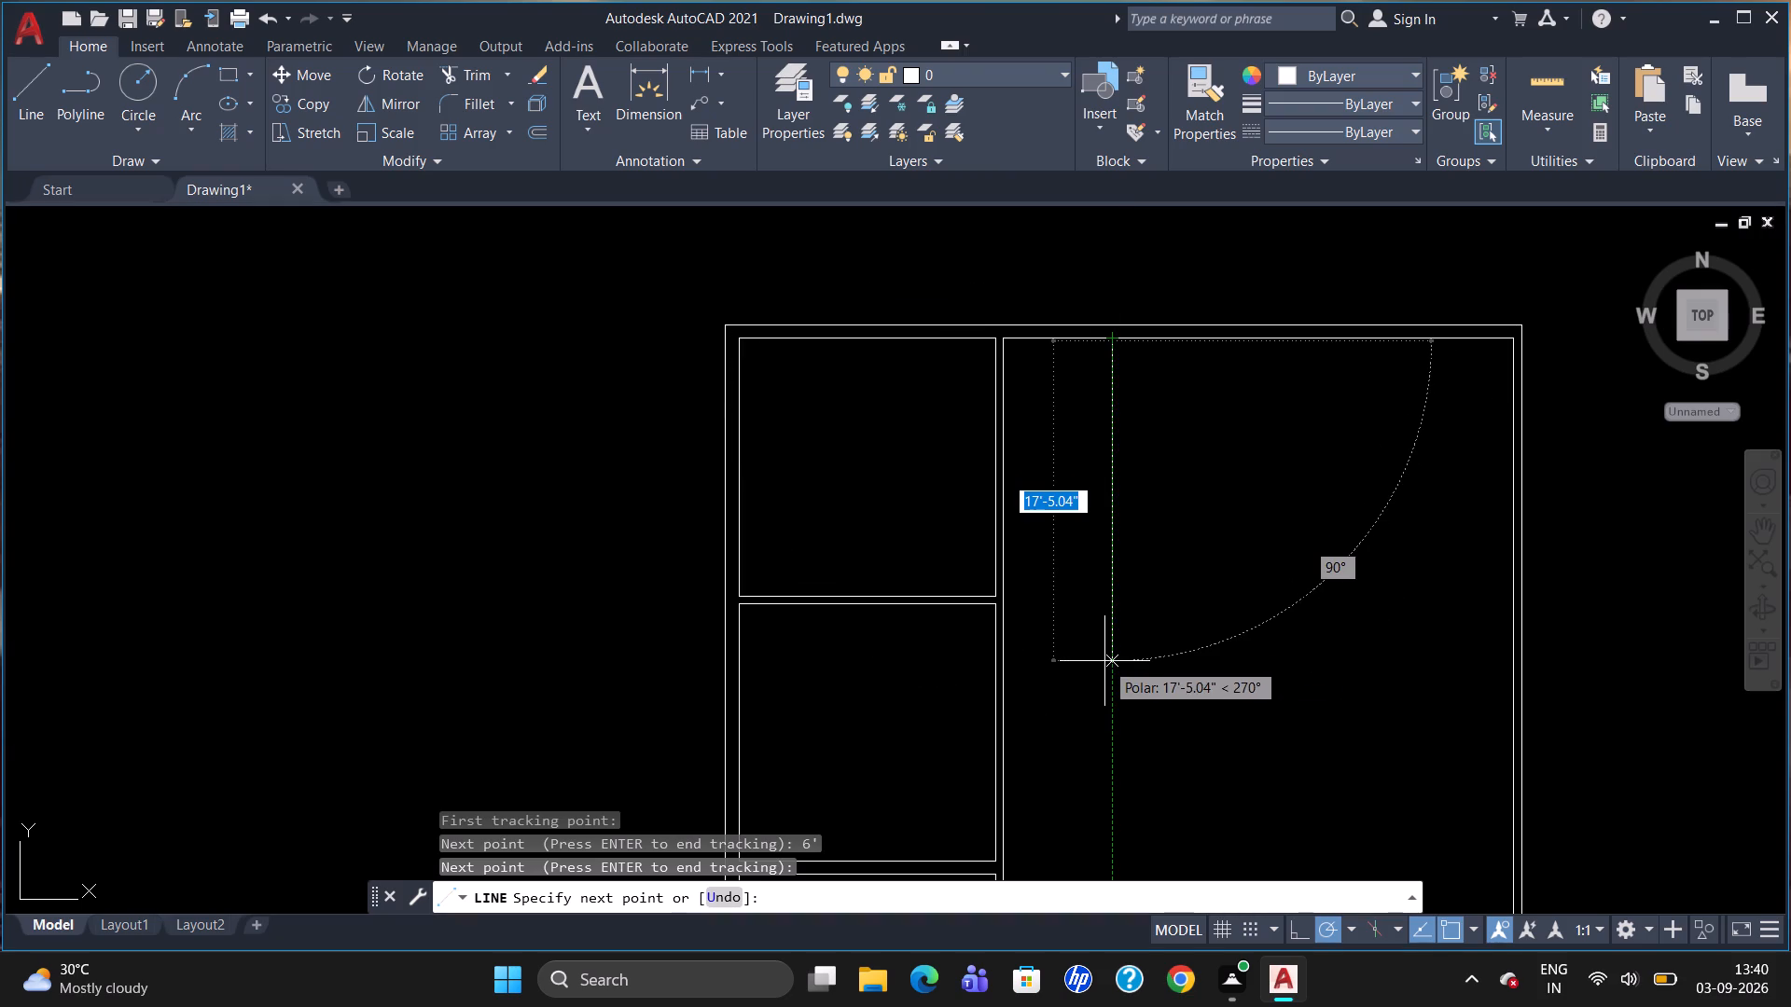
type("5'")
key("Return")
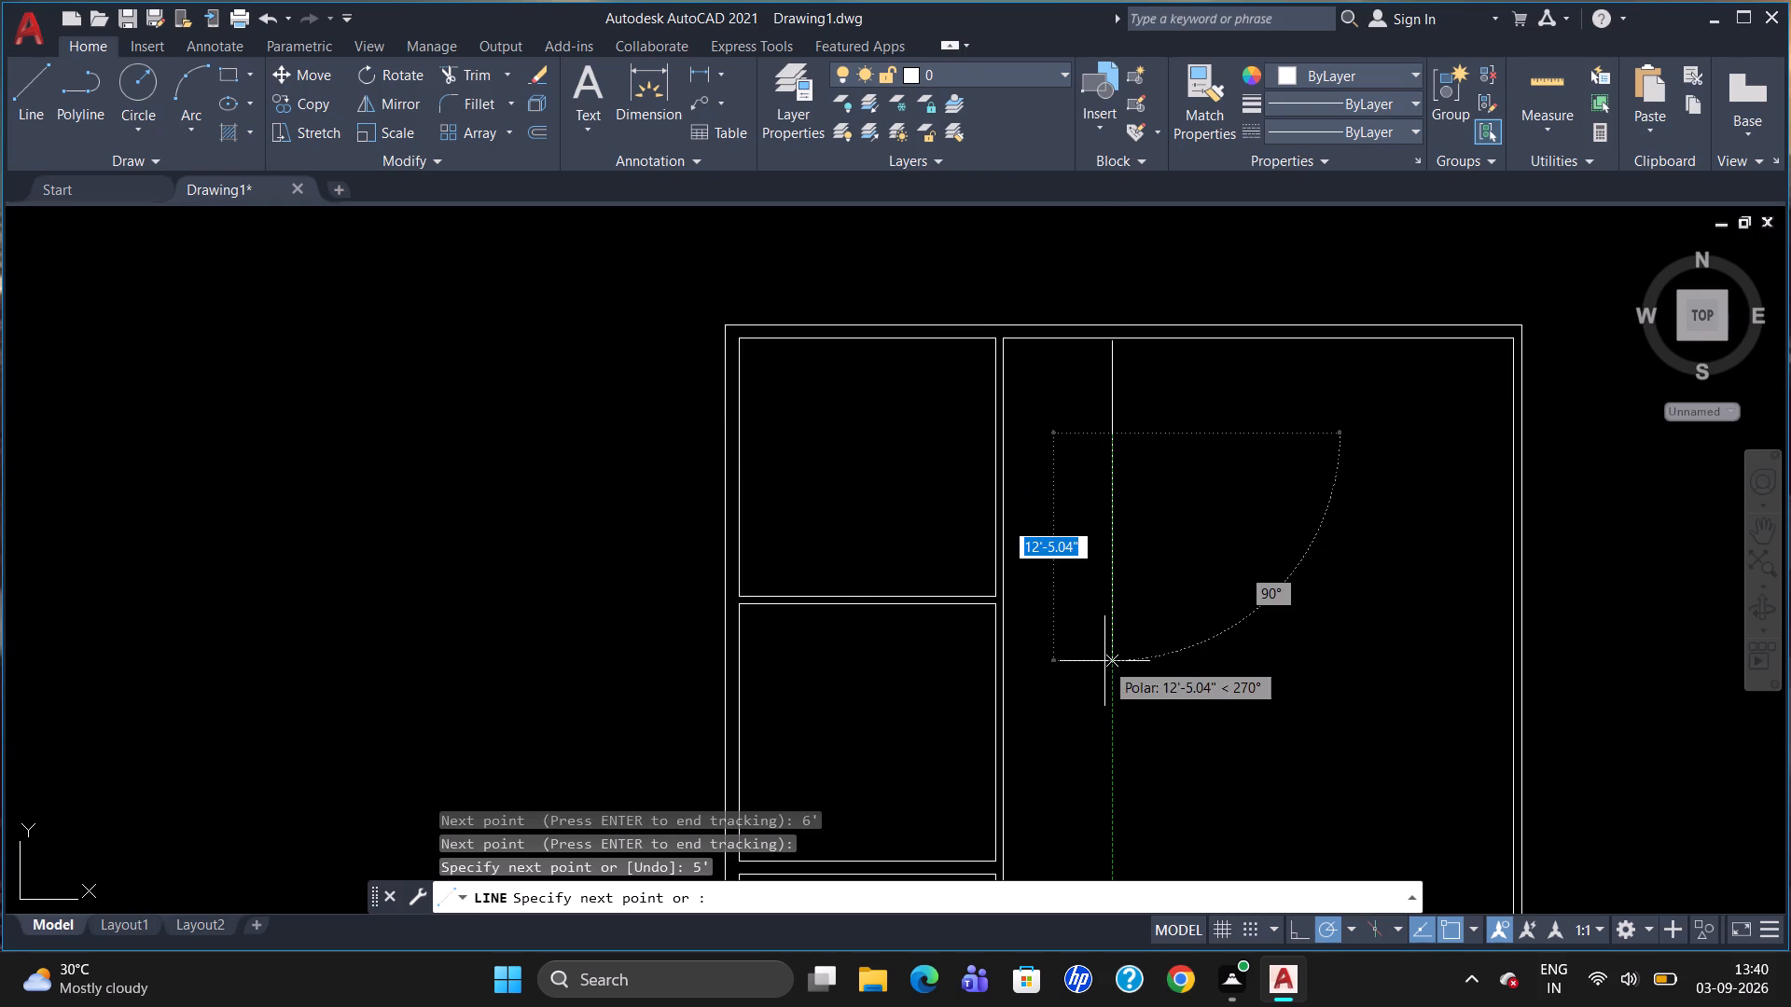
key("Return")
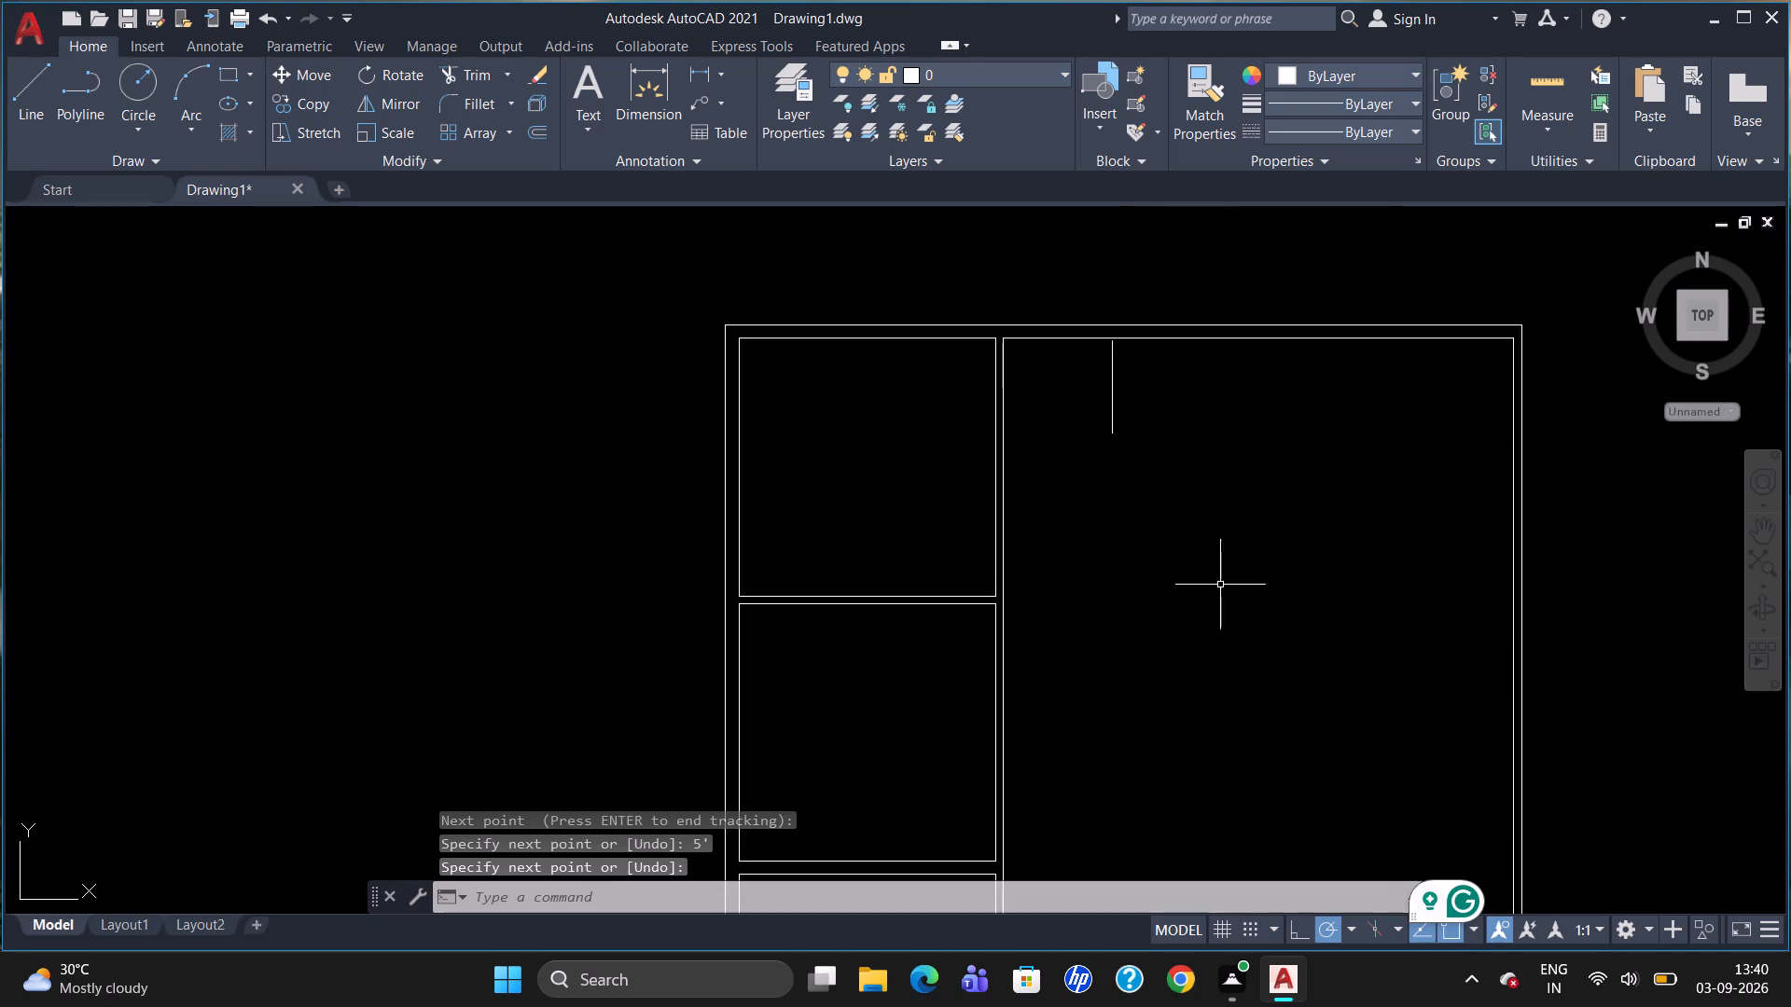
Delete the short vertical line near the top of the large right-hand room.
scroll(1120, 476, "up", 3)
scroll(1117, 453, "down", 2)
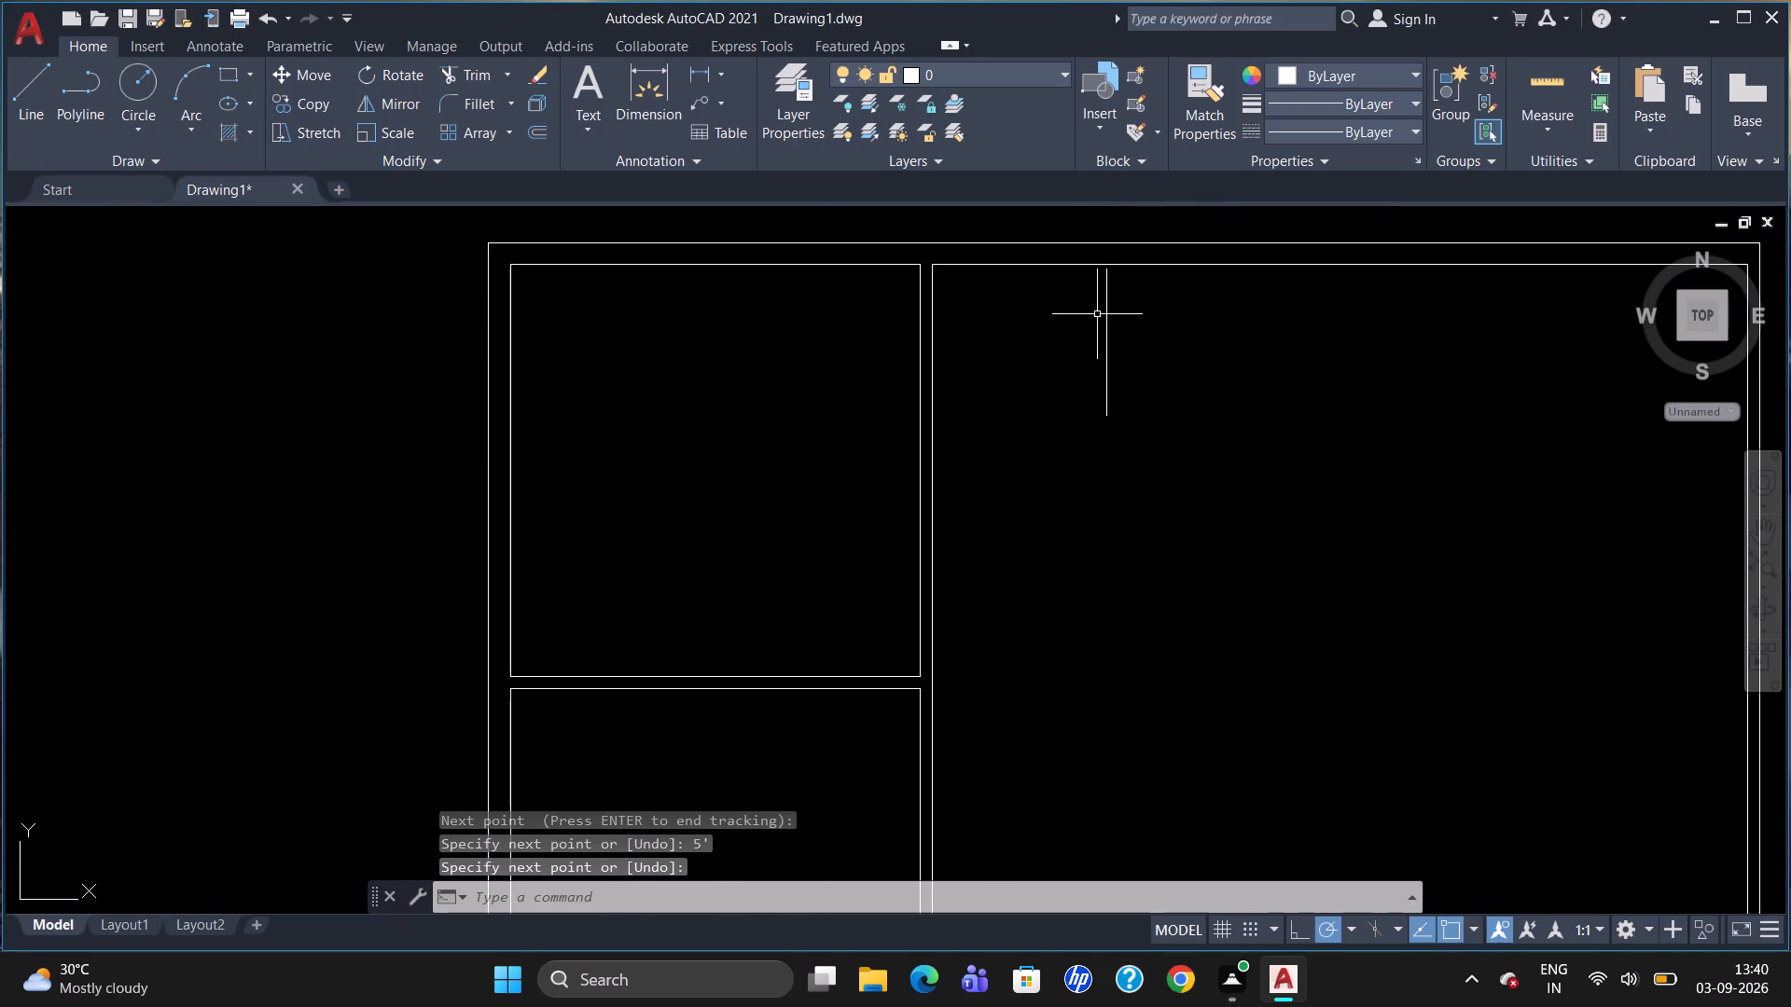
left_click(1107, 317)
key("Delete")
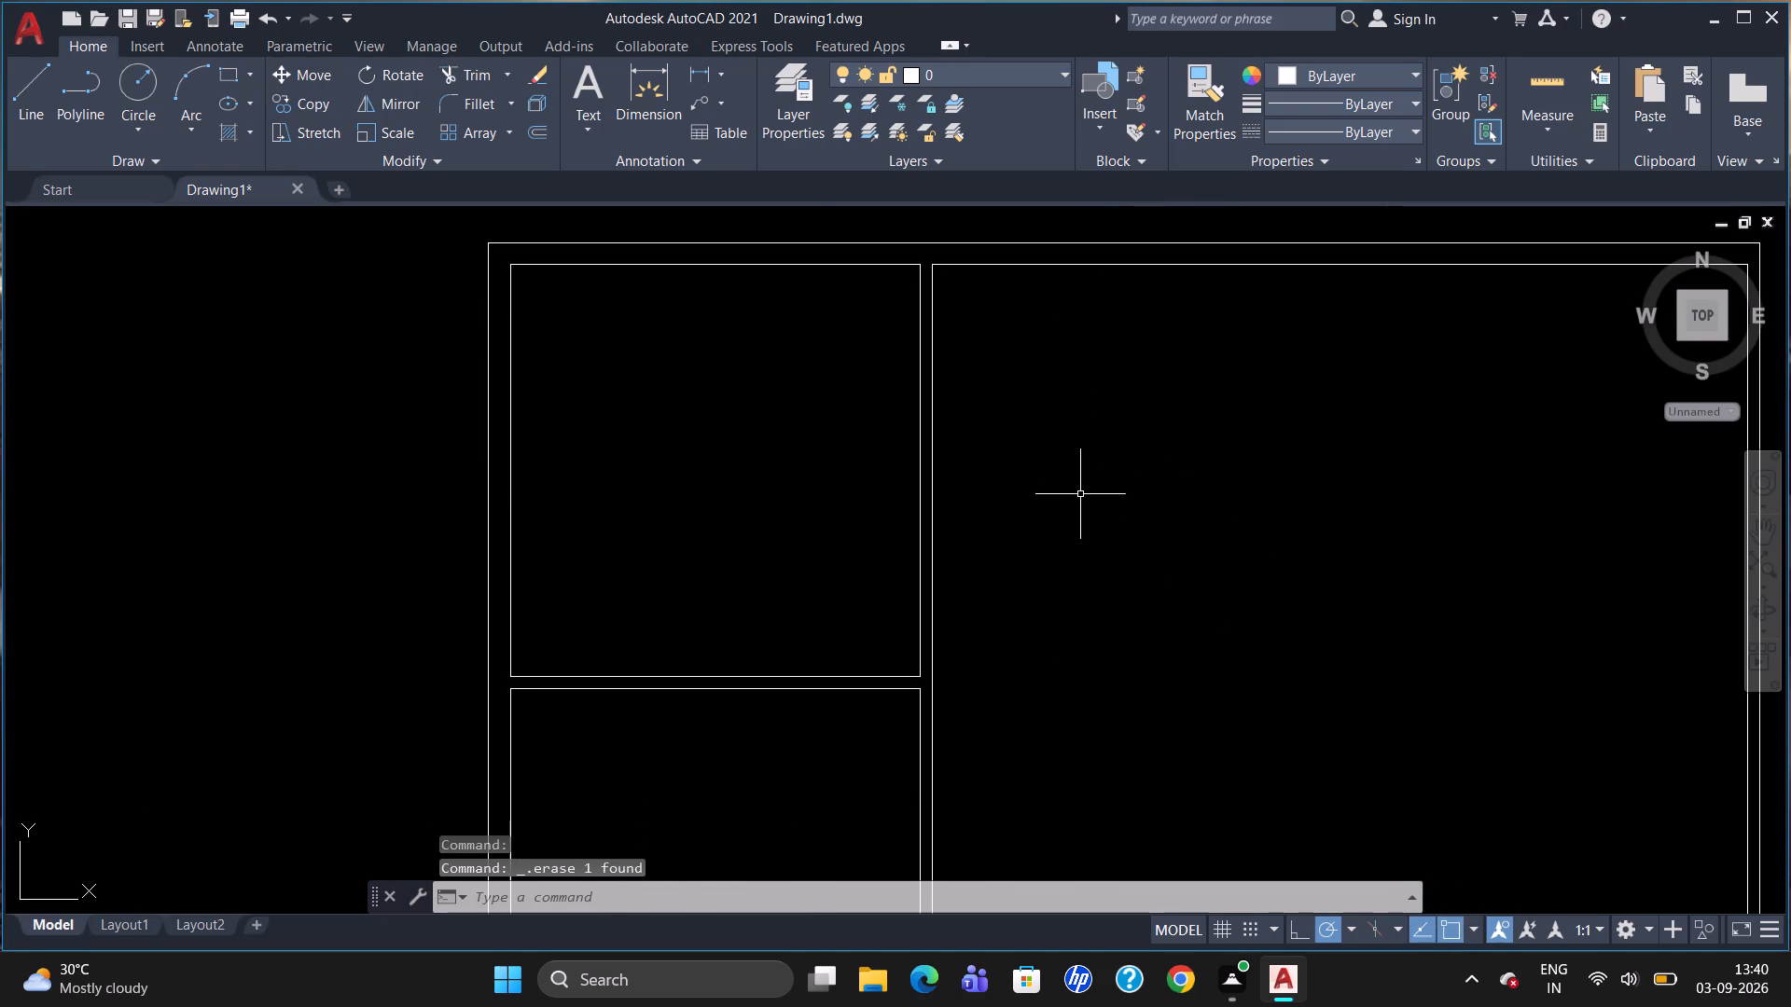
Offset the right line of the vertical partition 6' to the right into the large room.
key("o")
key("Return")
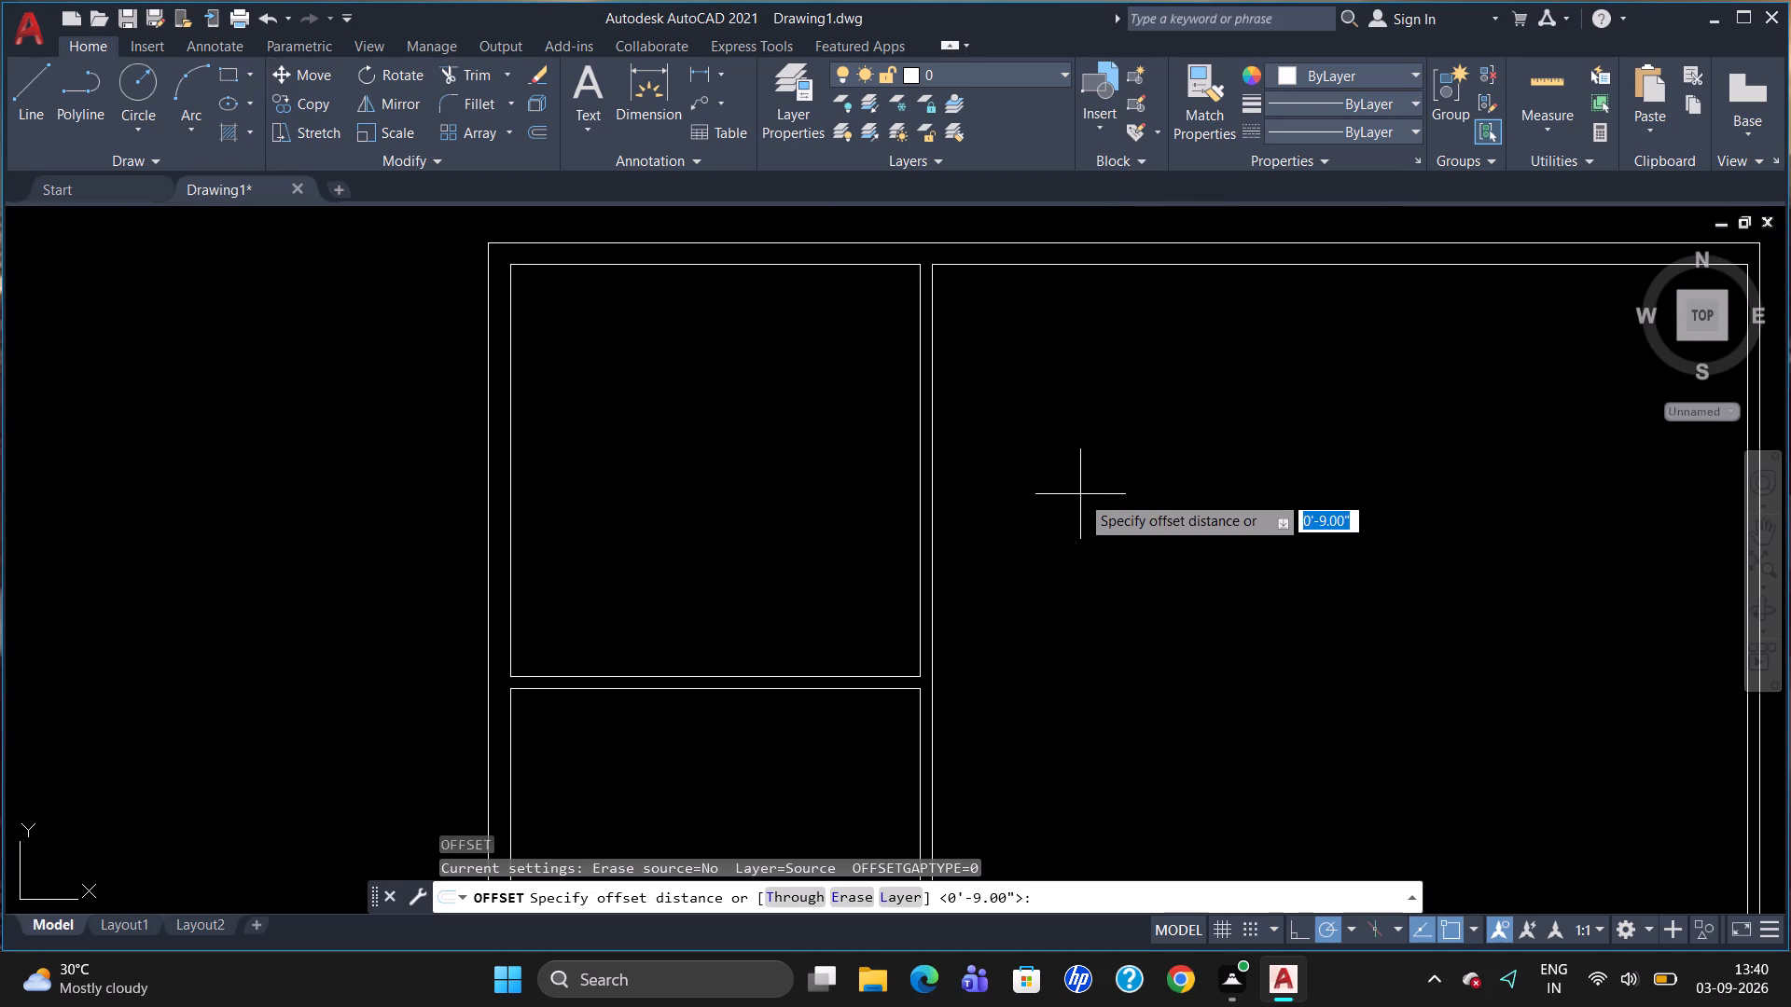
type("6'")
key("Return")
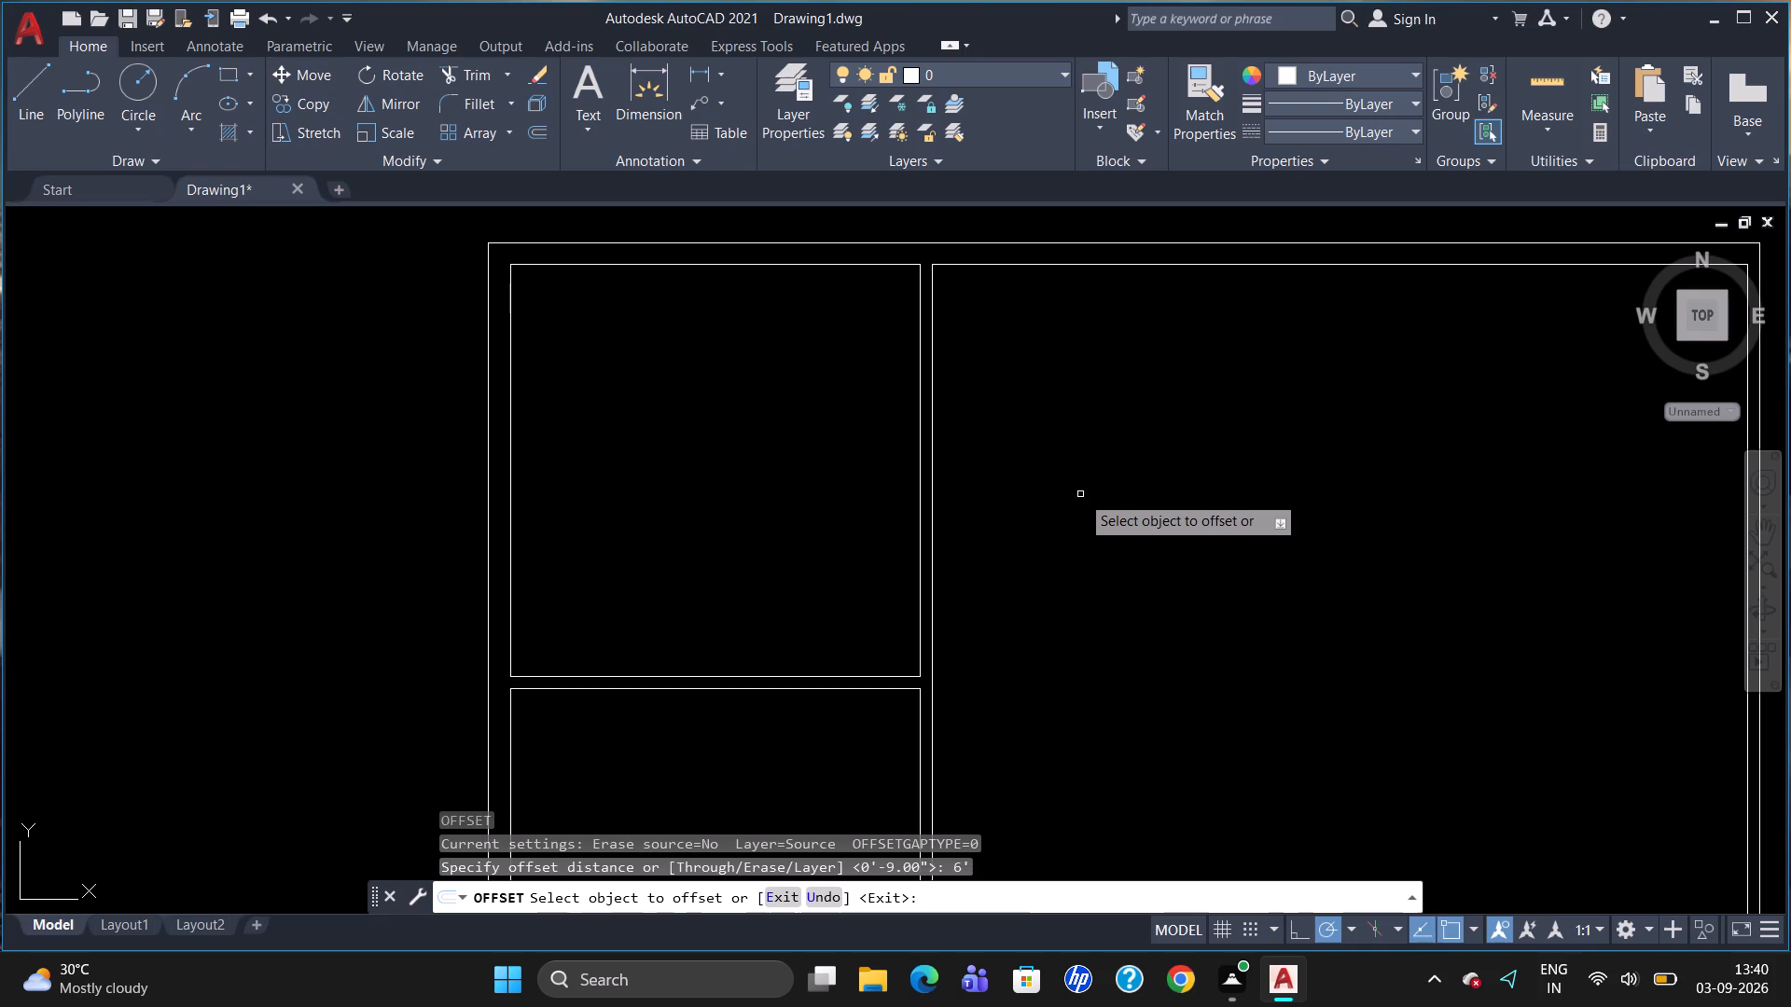
left_click(932, 504)
left_click(1124, 533)
Offset the new vertical line 5" to the right to form a second vertical partition wall.
scroll(1147, 472, "down", 2)
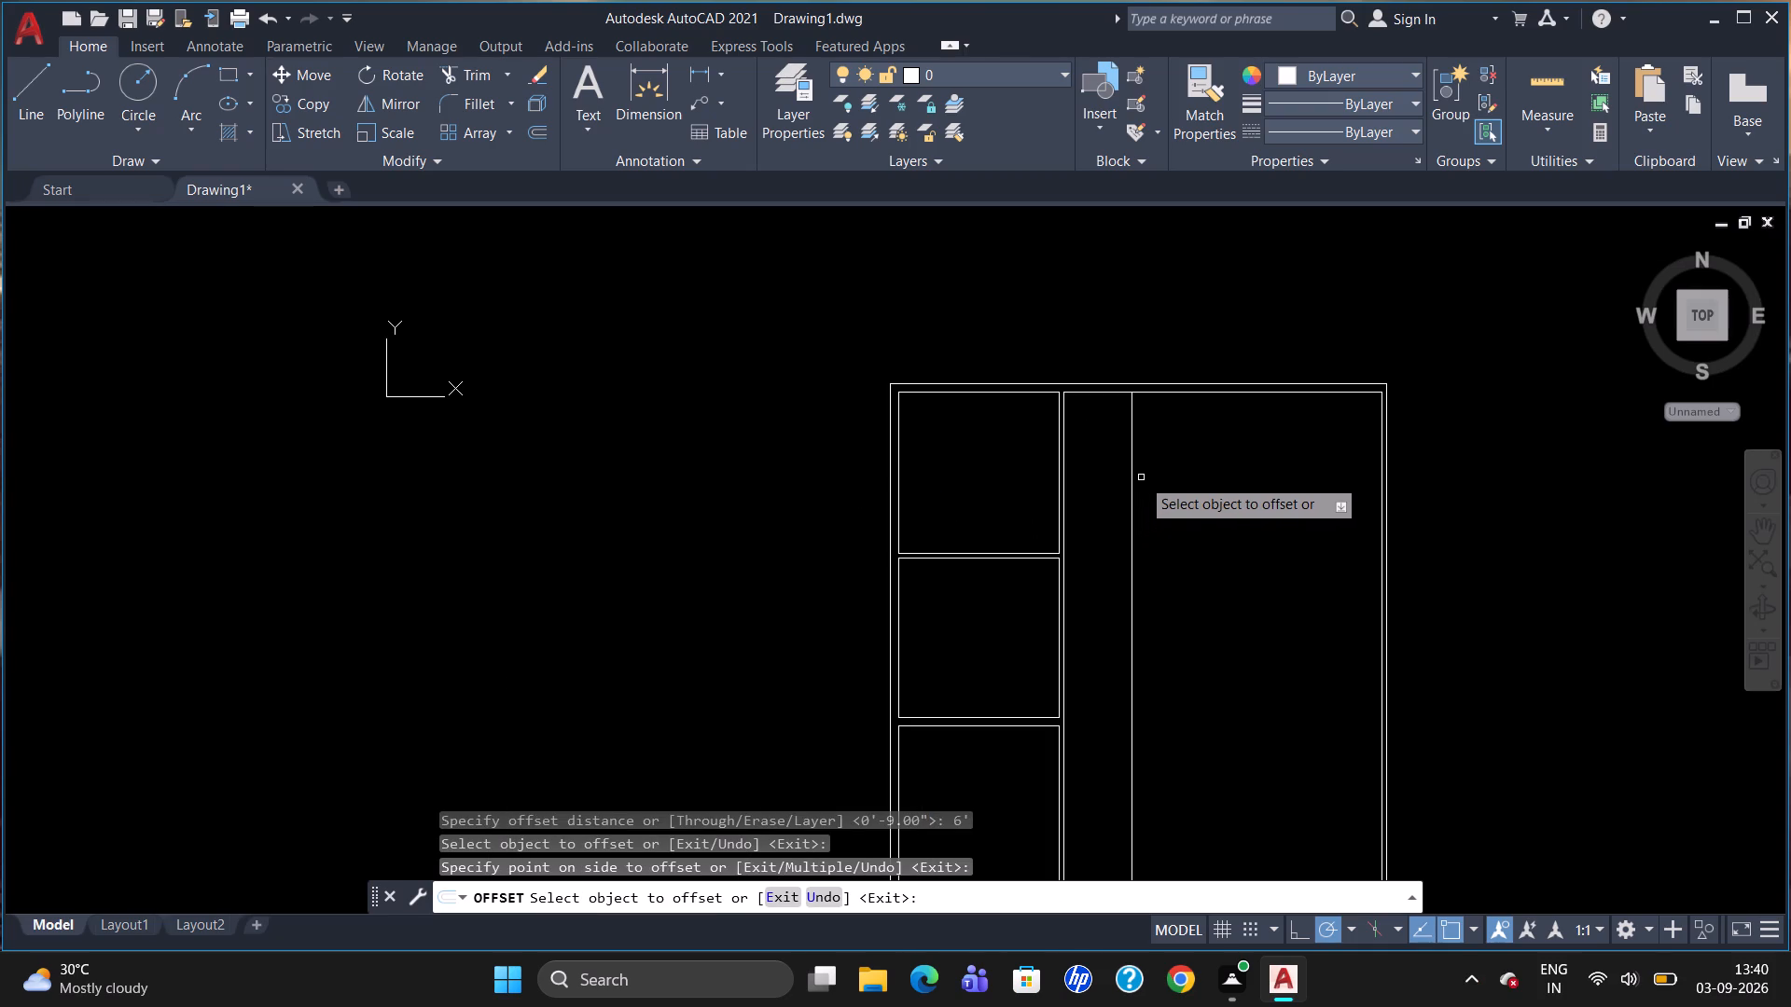
left_click(1132, 499)
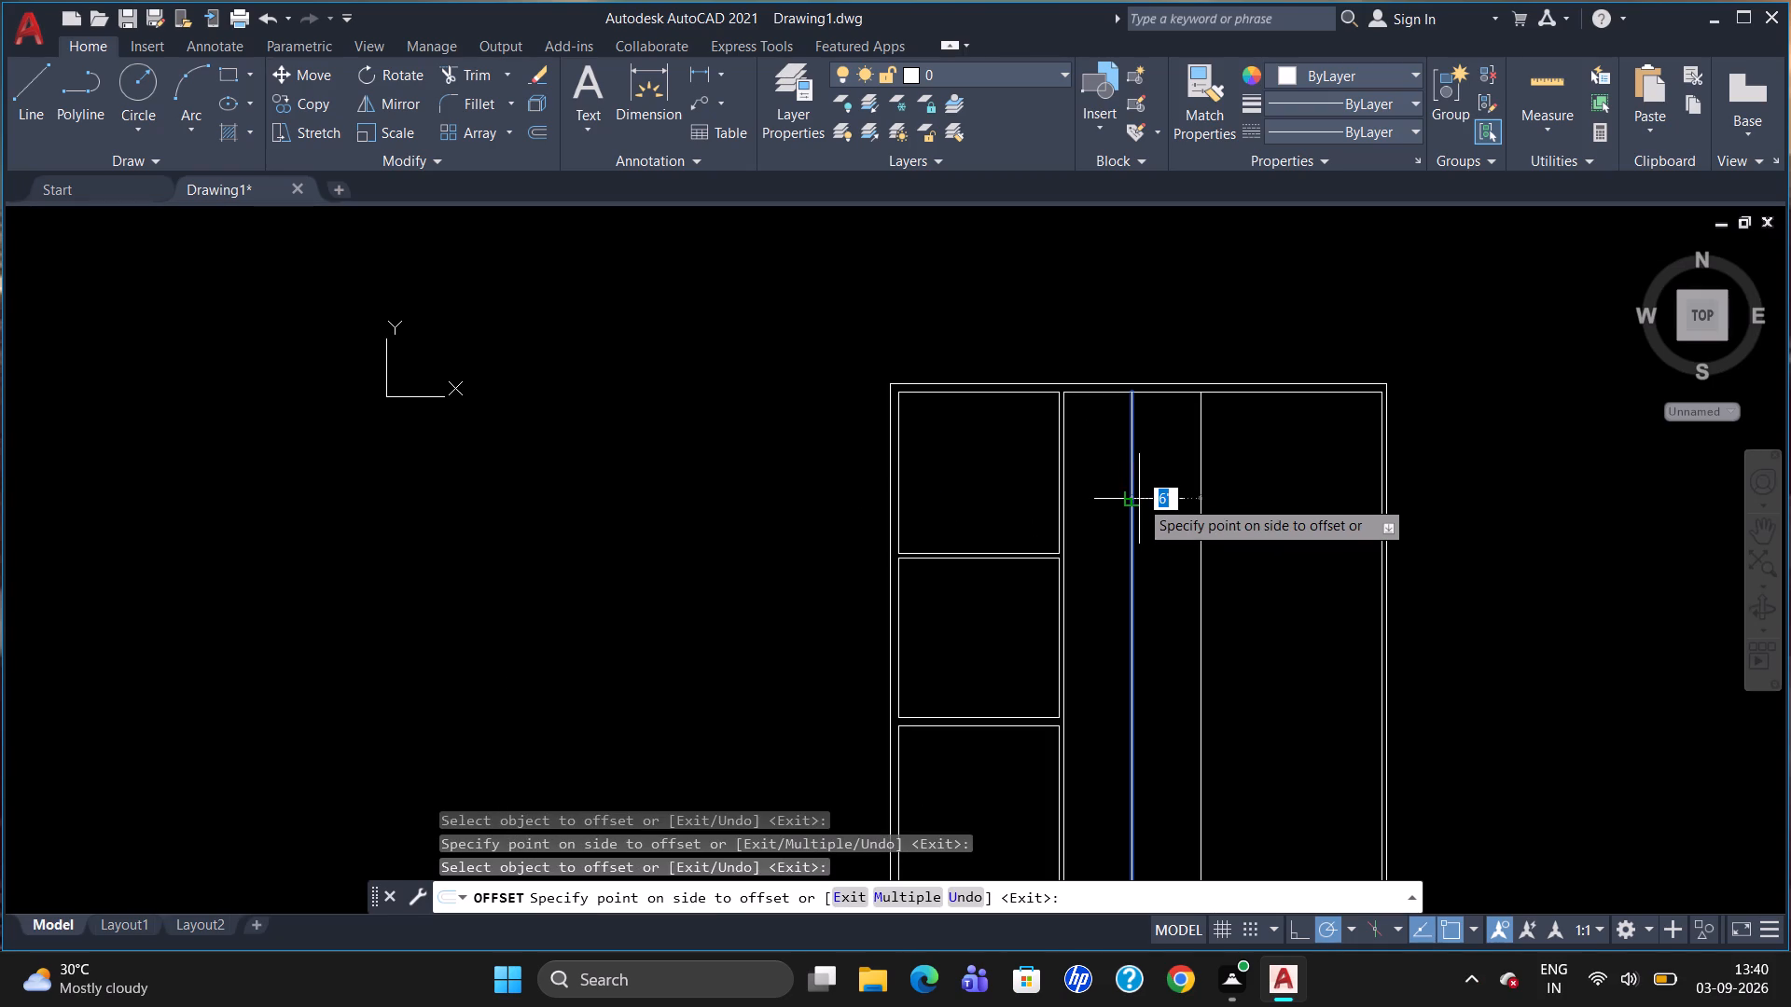
type("5\"")
key("Return")
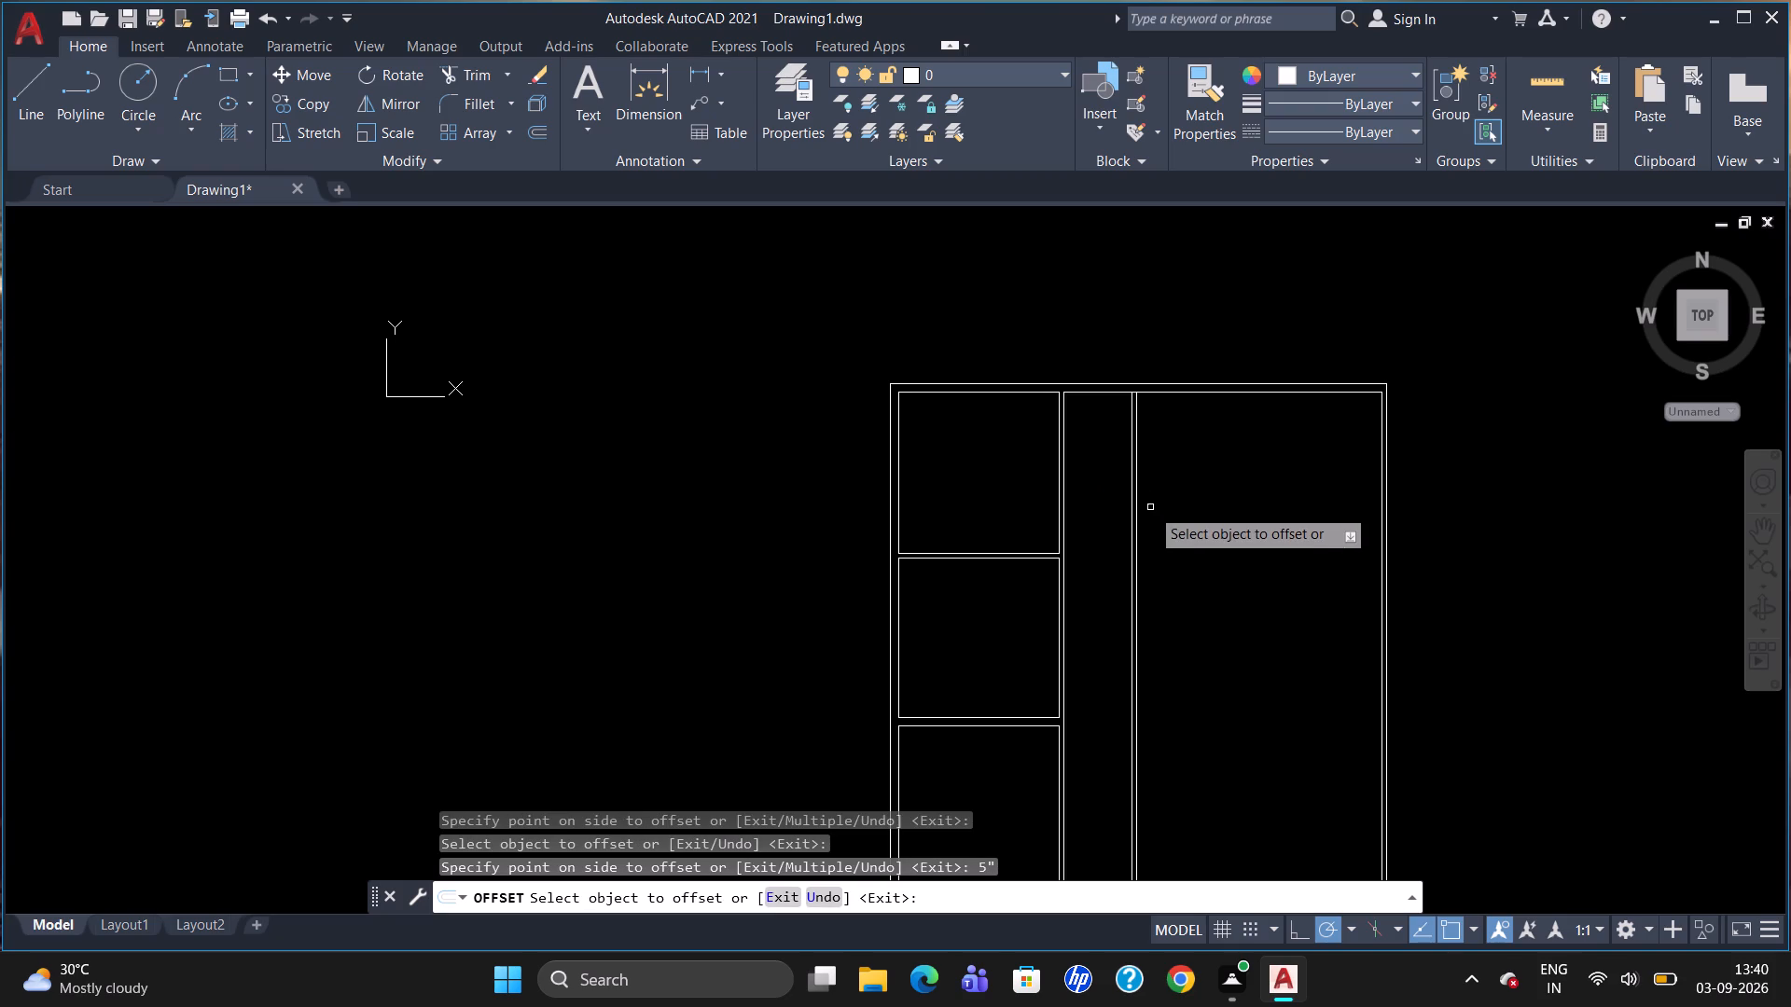
Offset the right line of the second vertical partition 6' to the right.
scroll(1149, 496, "up", 2)
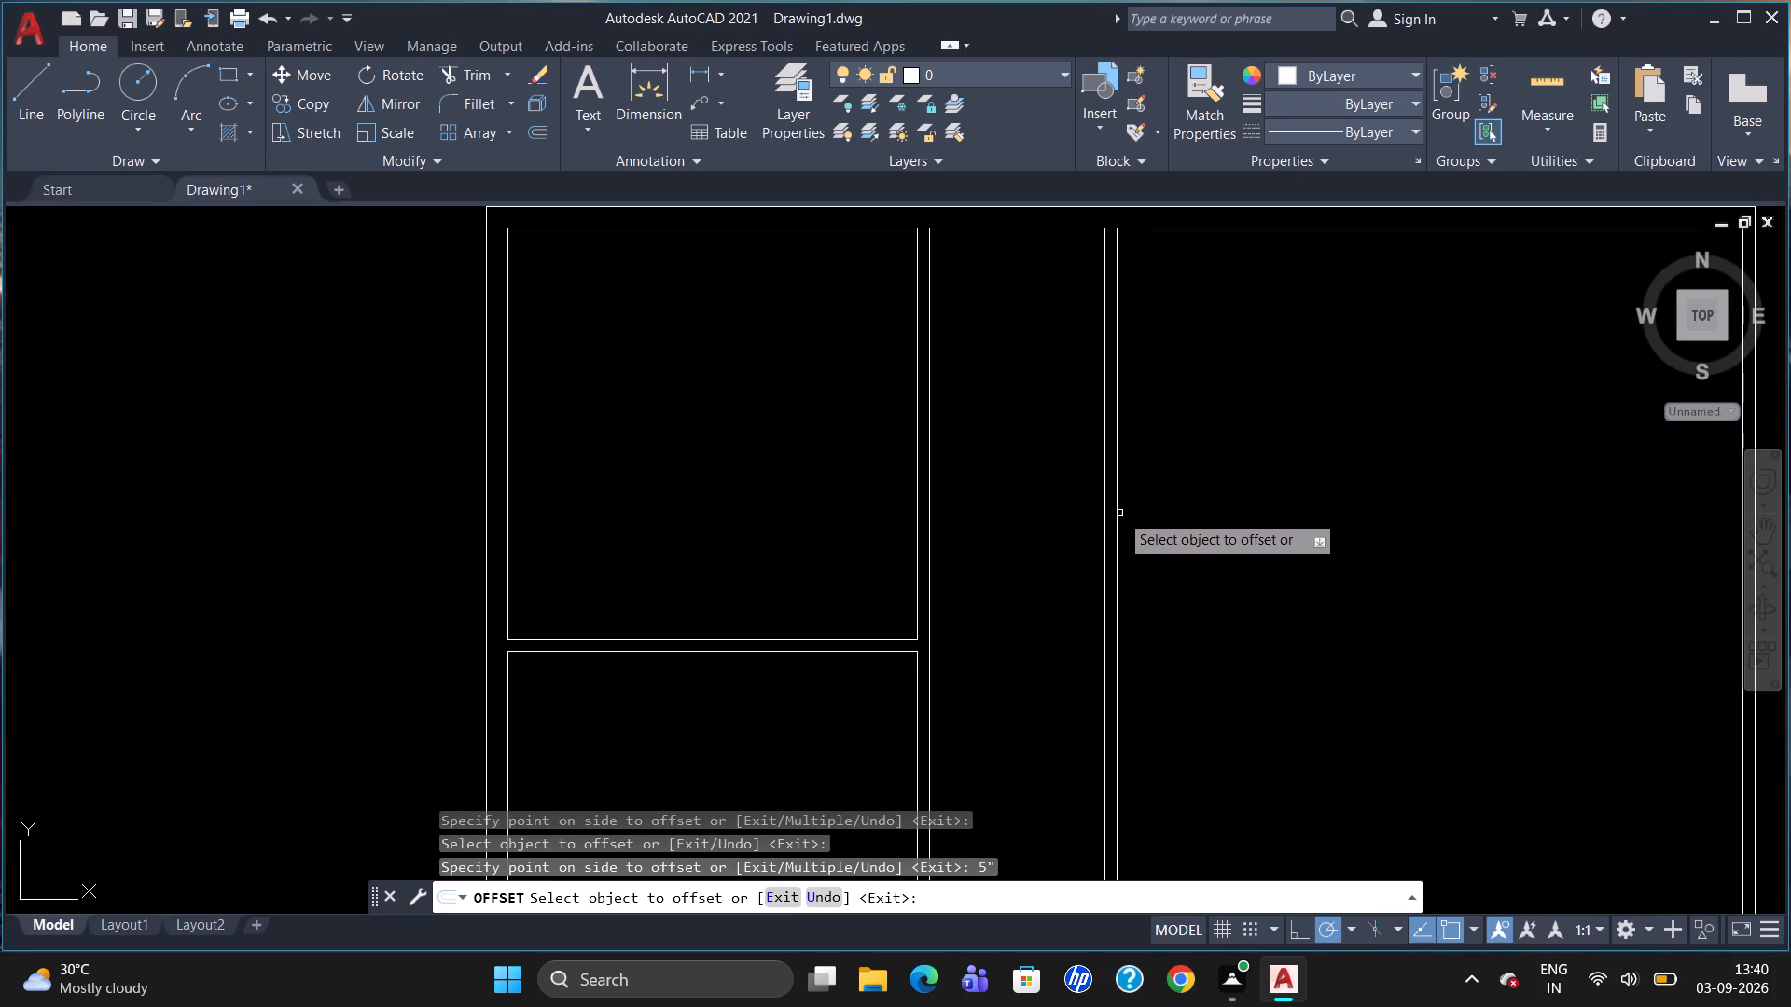
left_click(1117, 515)
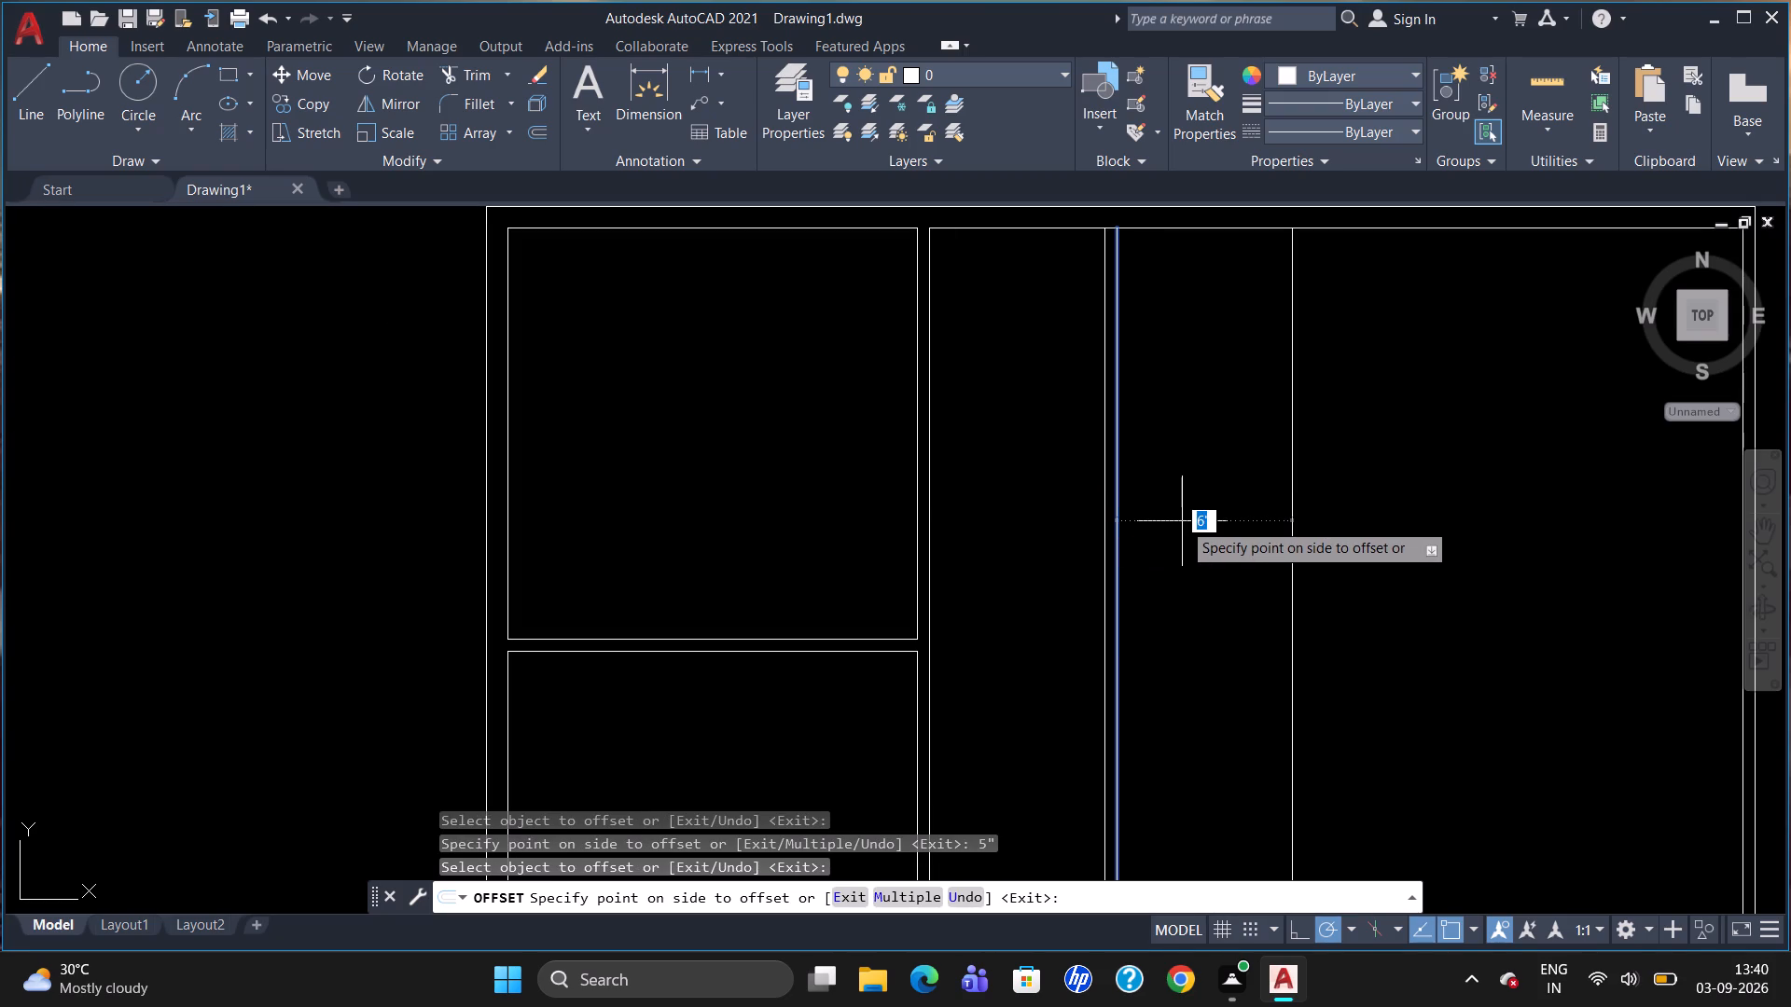
type("6'")
key("Return")
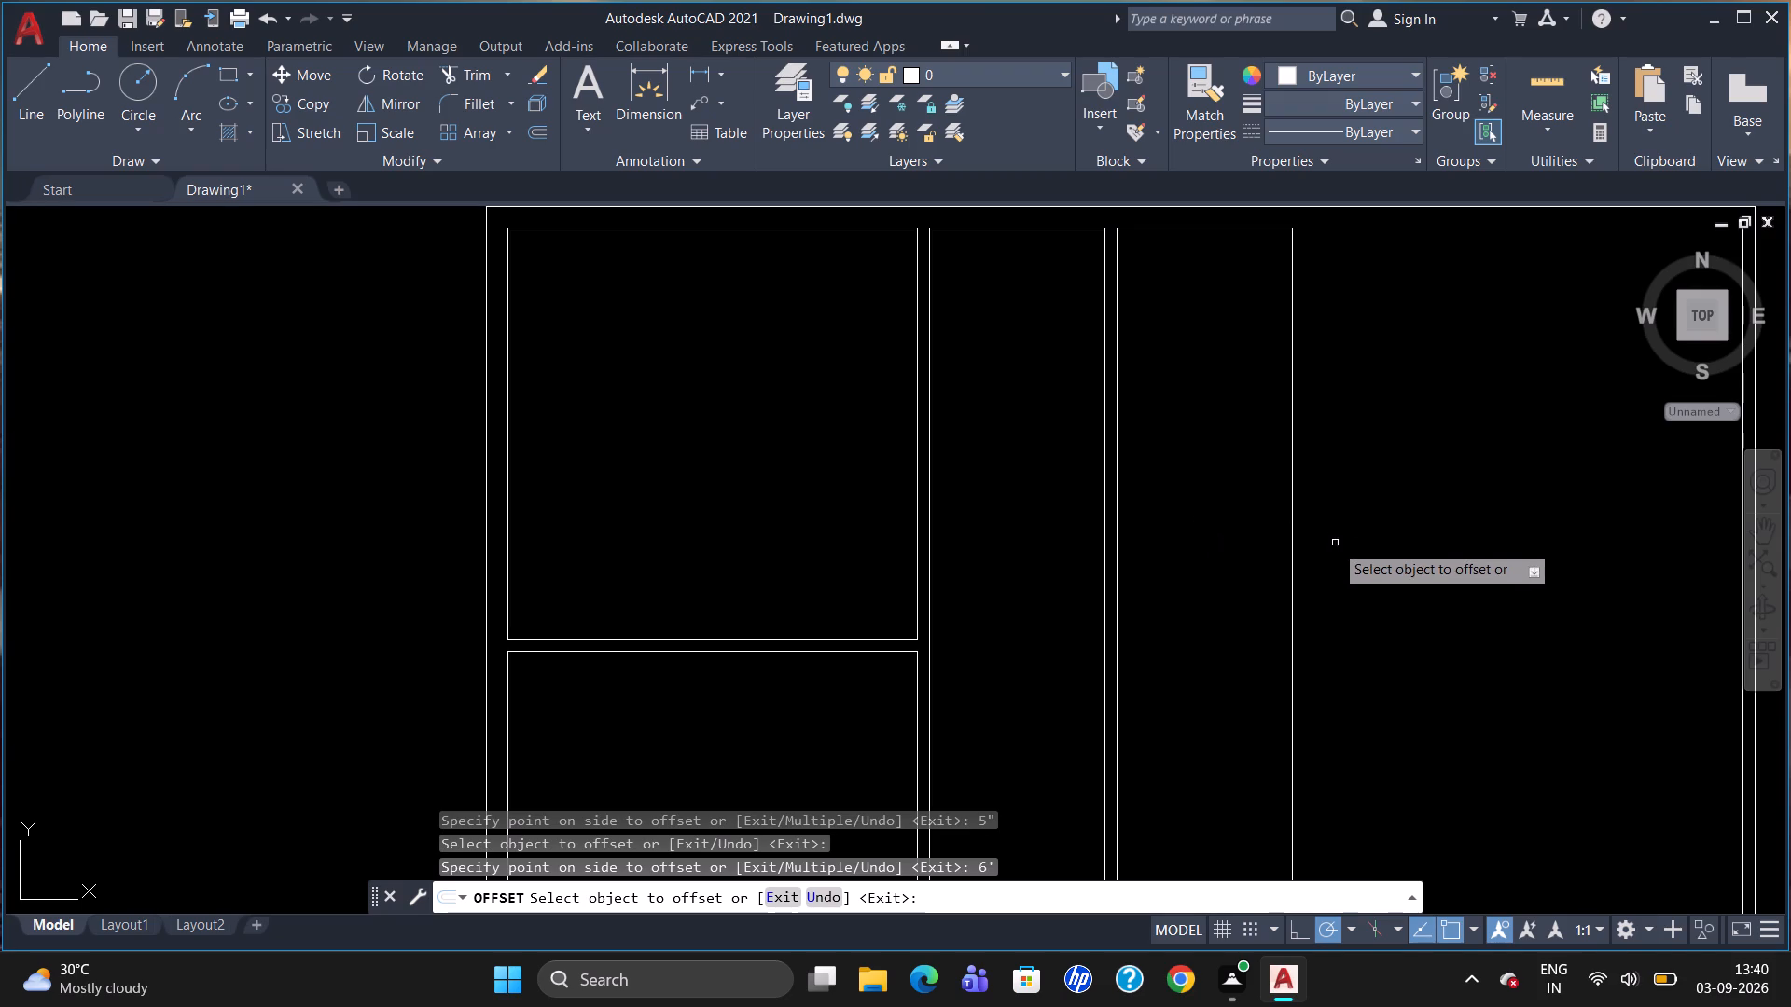
Offset the rightmost interior vertical line 5" to the right to form a third vertical partition wall.
left_click(1291, 588)
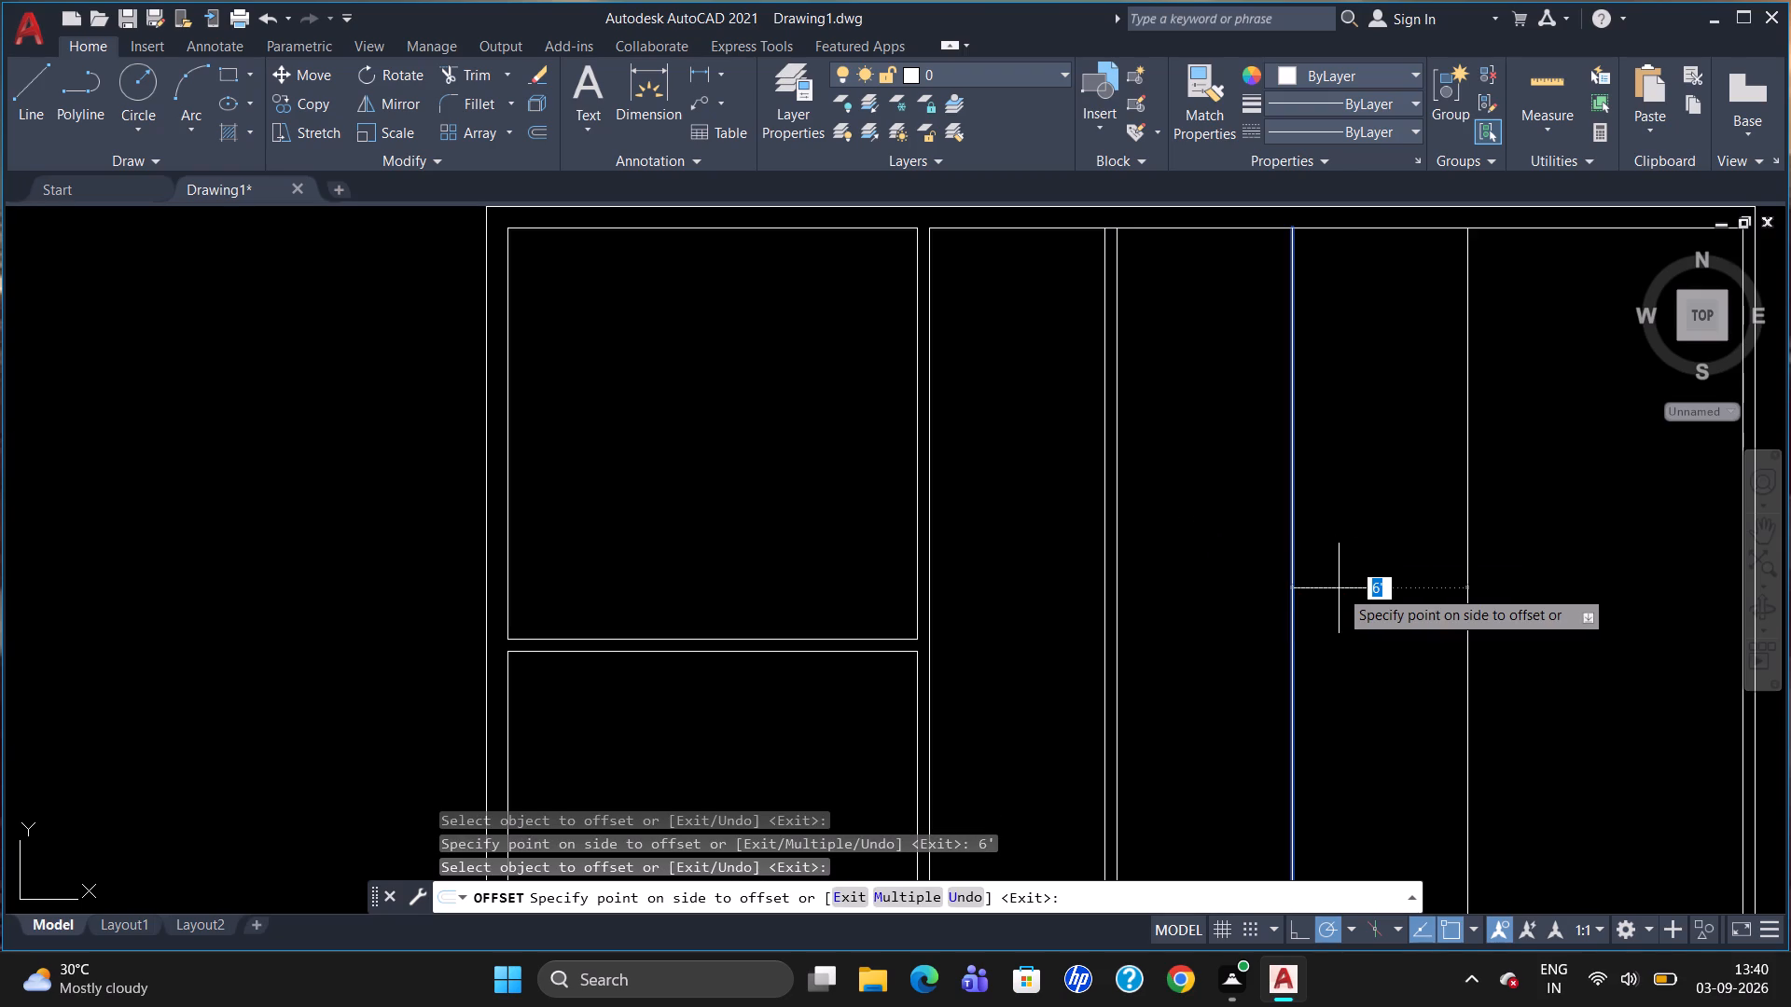
type("5\"")
key("Return")
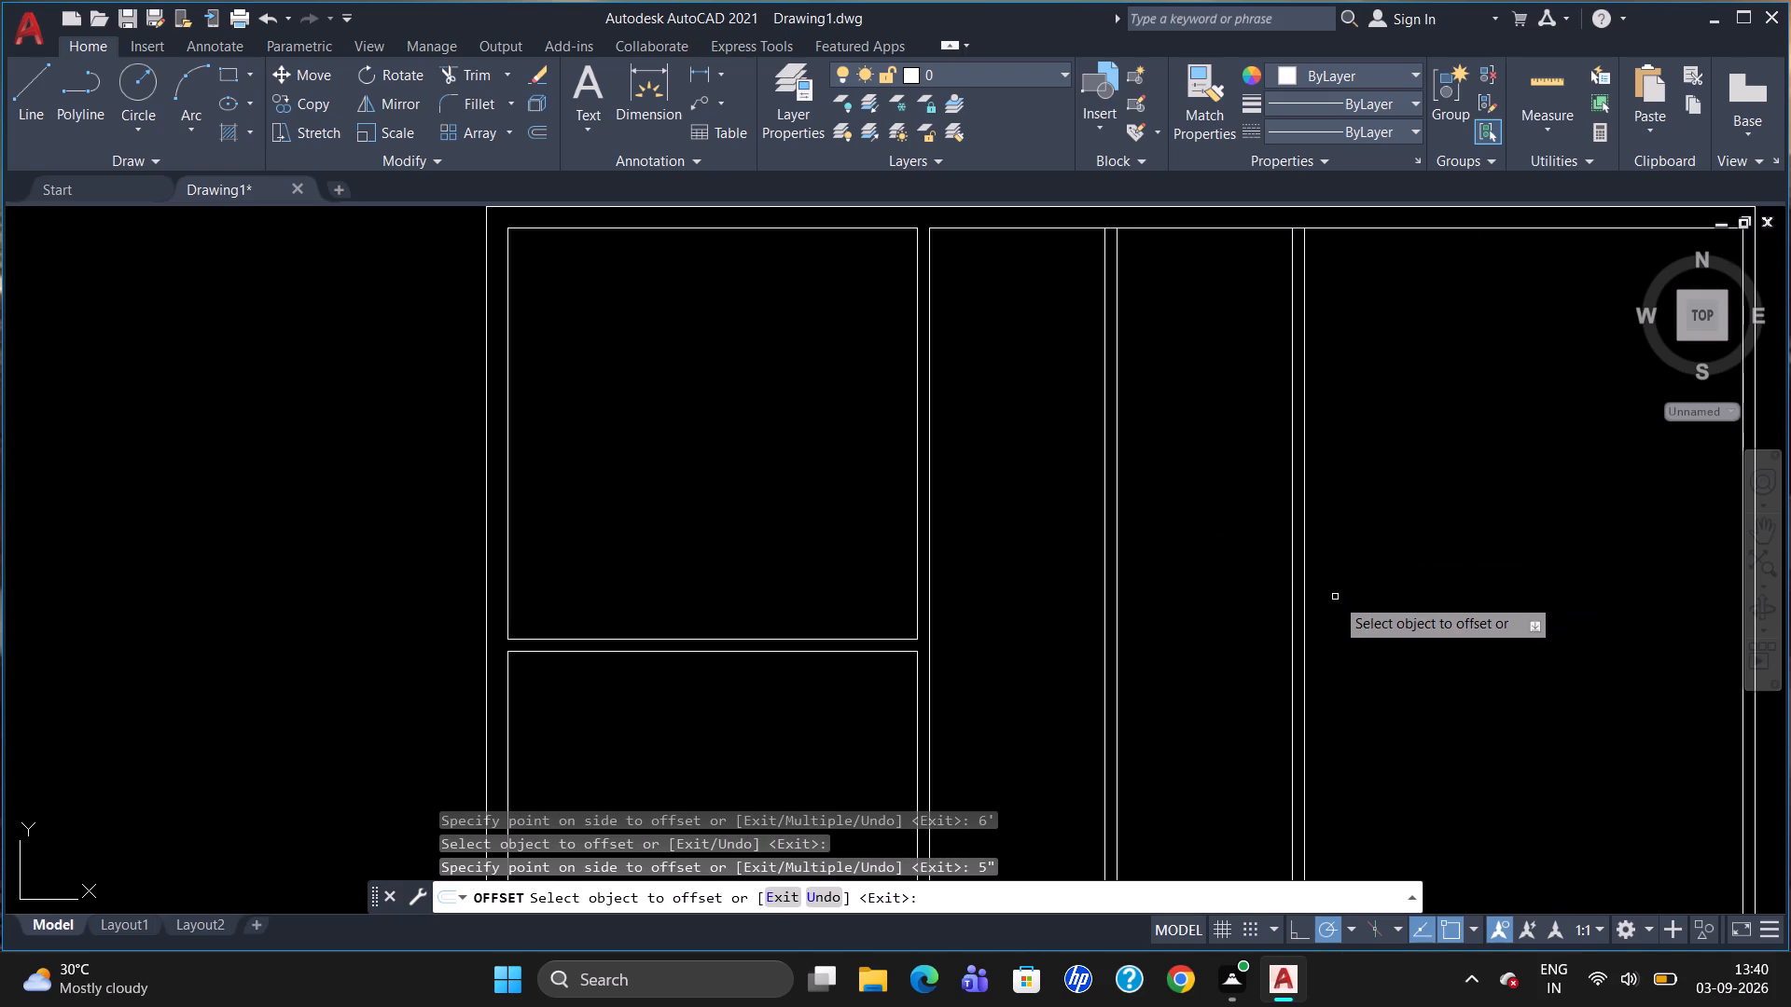
scroll(1326, 601, "down", 1)
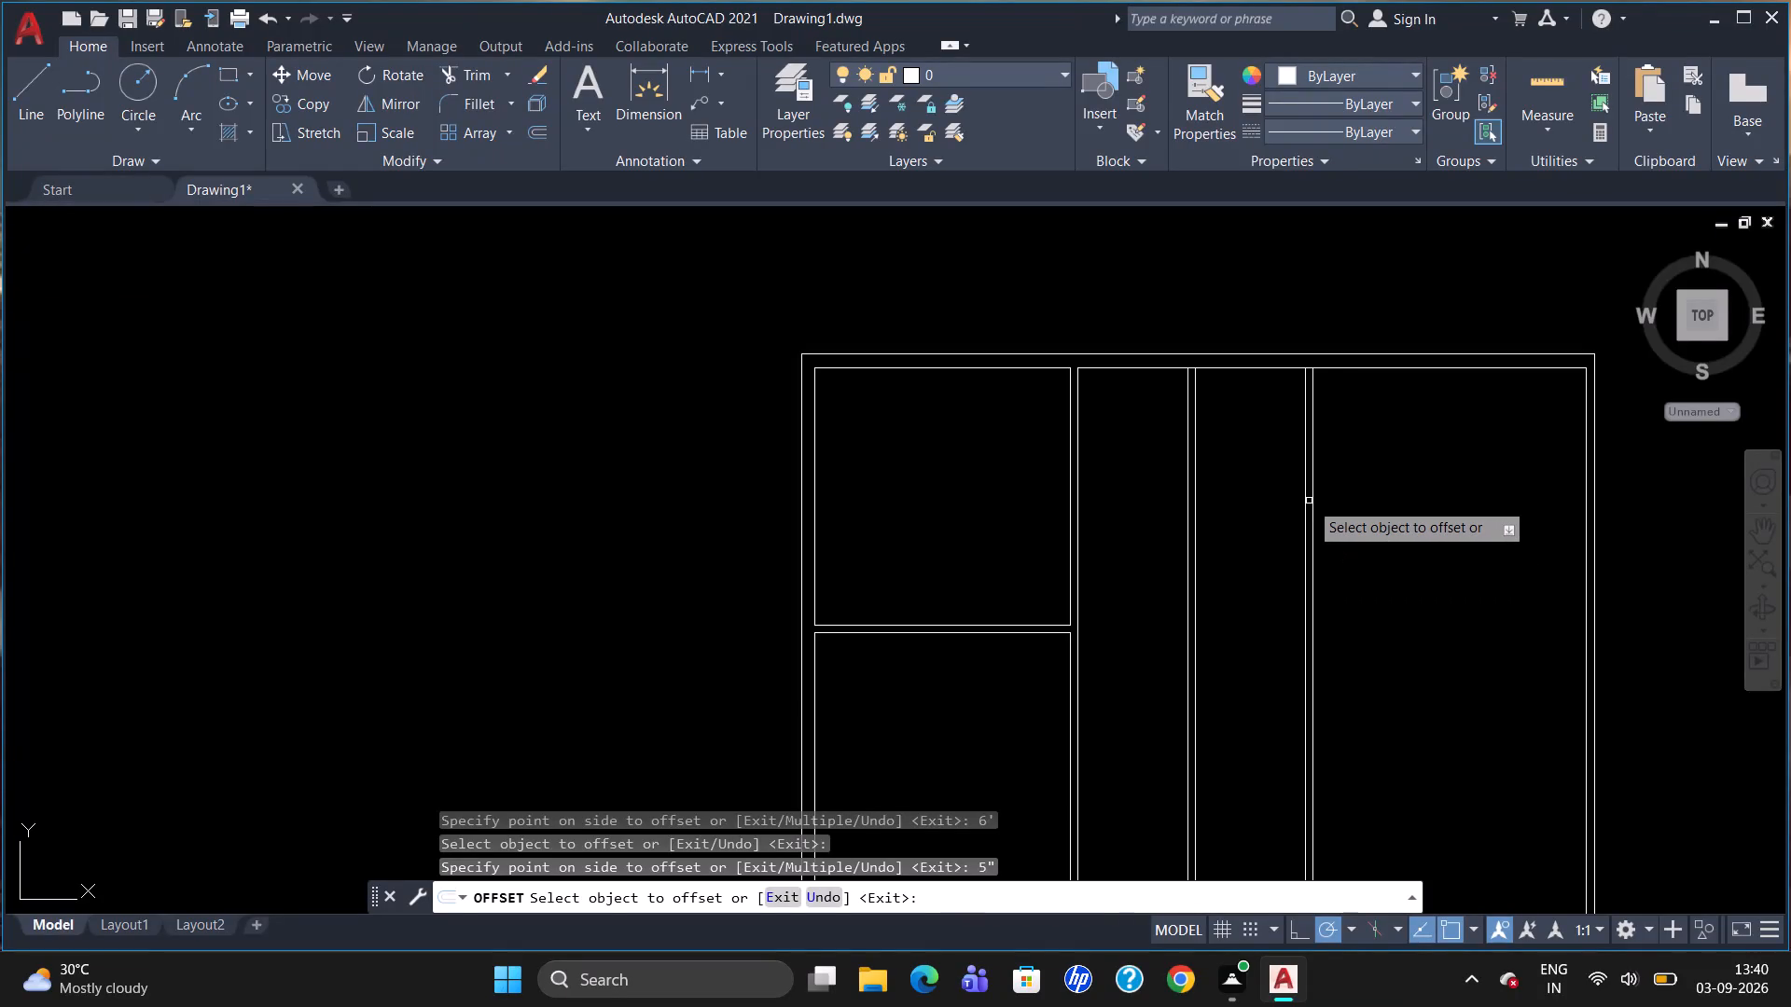
scroll(1283, 481, "down", 1)
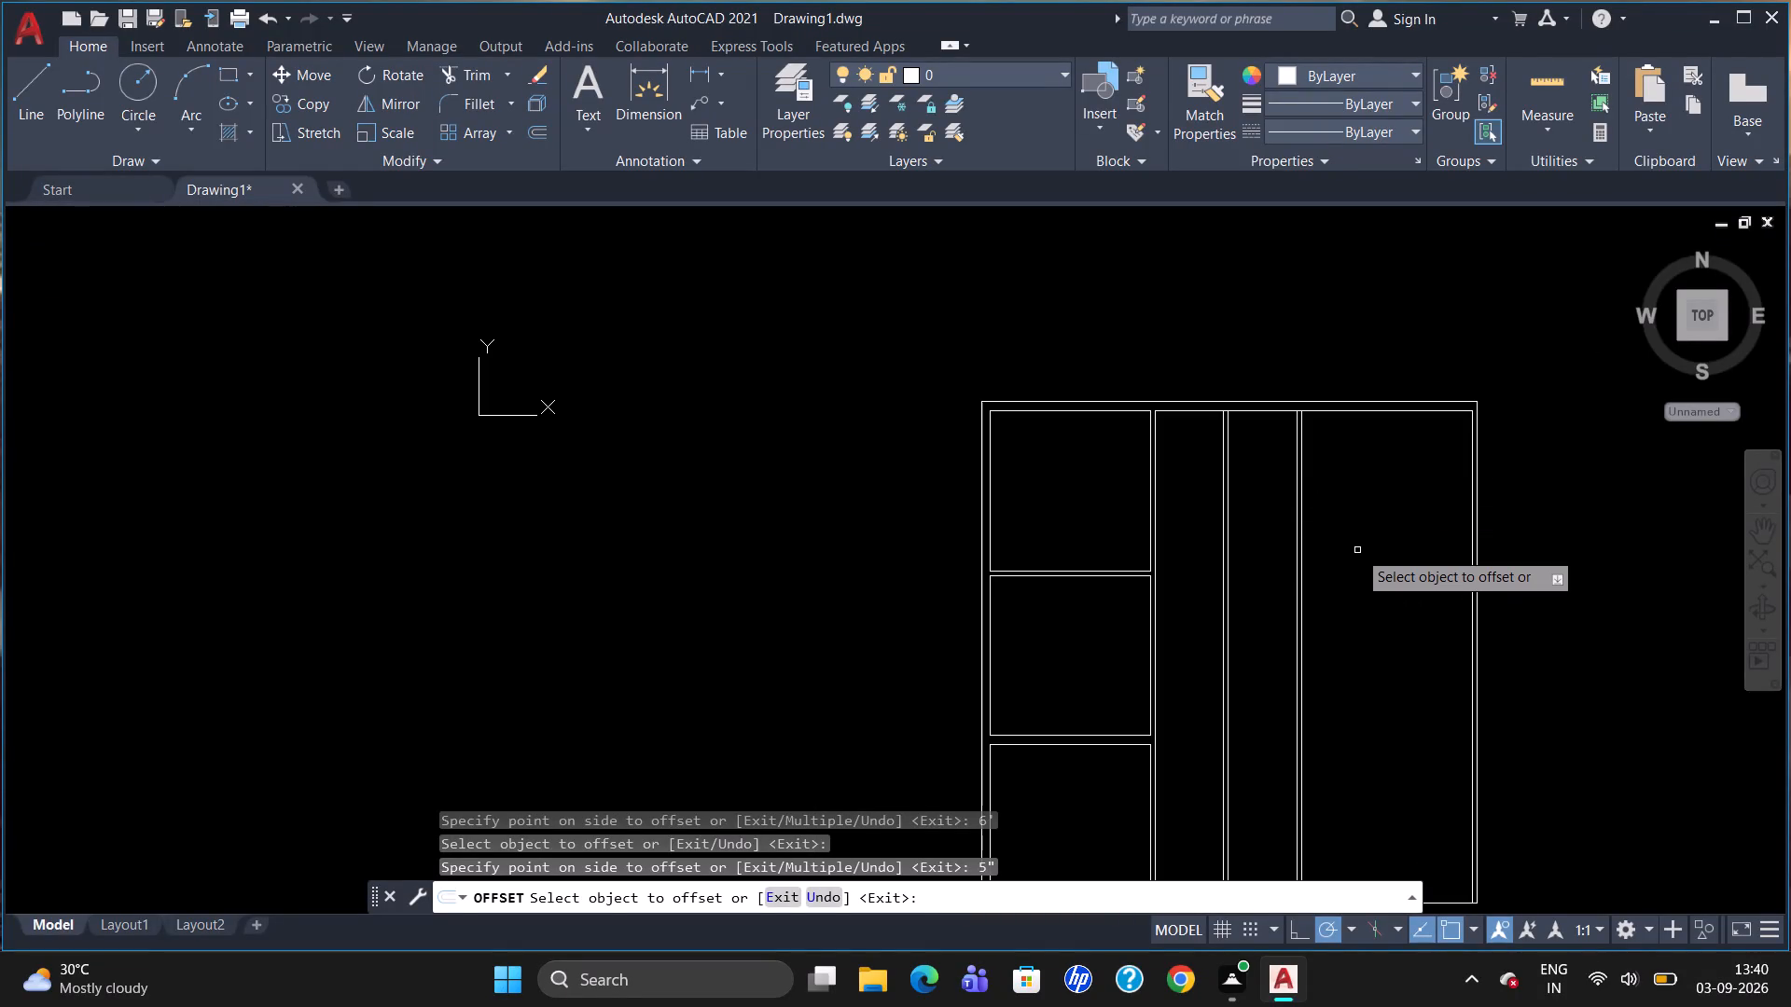
scroll(1254, 439, "up", 1)
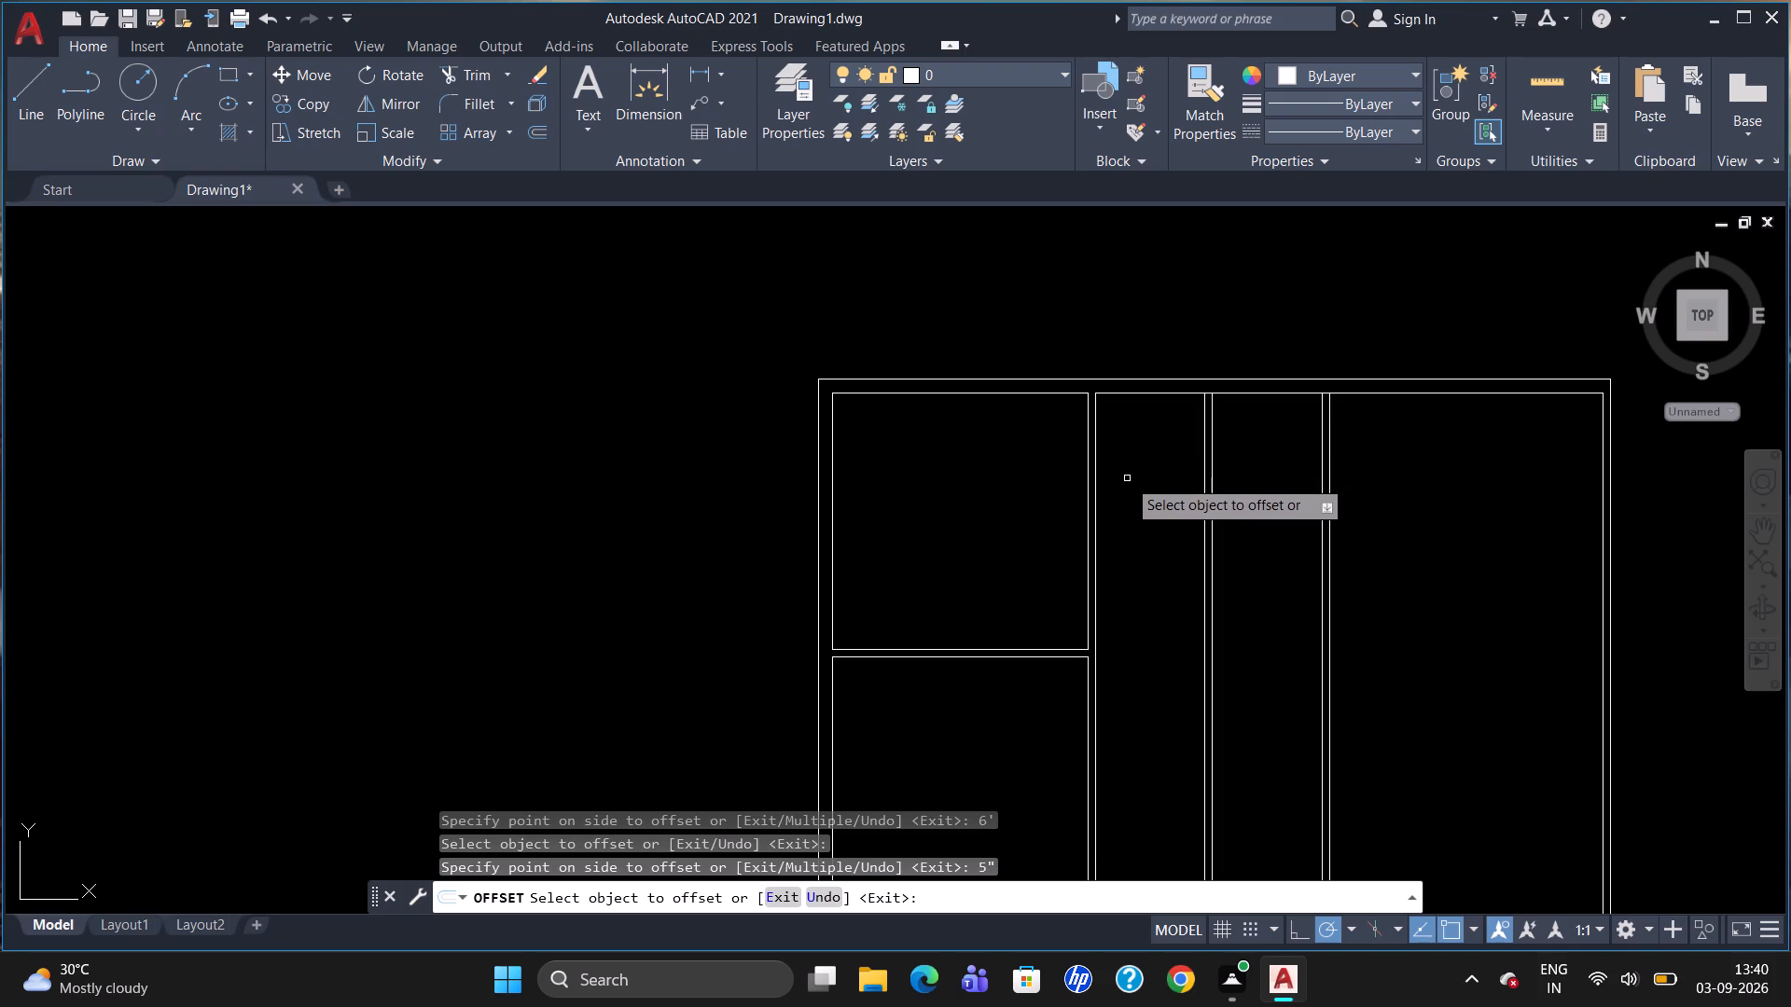
Trim the inner top wall line where it crosses the second and third vertical partition walls.
key("Escape")
type("TR")
key("Return")
key("Return")
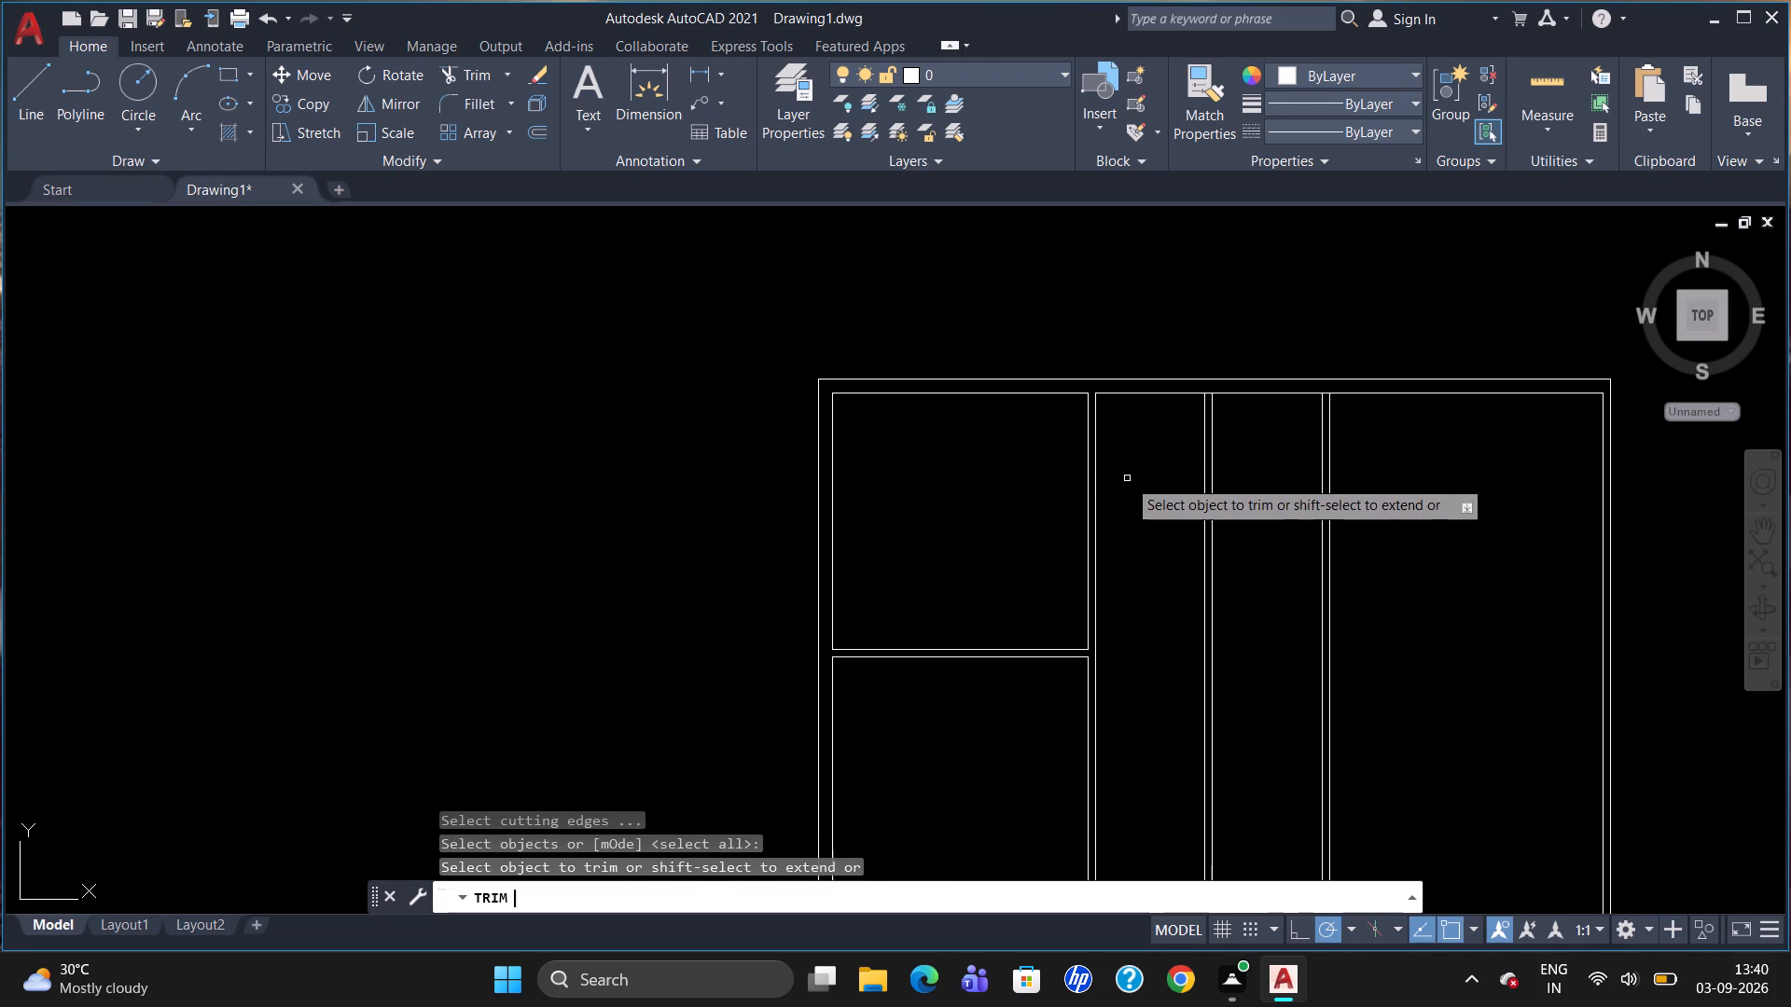
scroll(1286, 376, "up", 2)
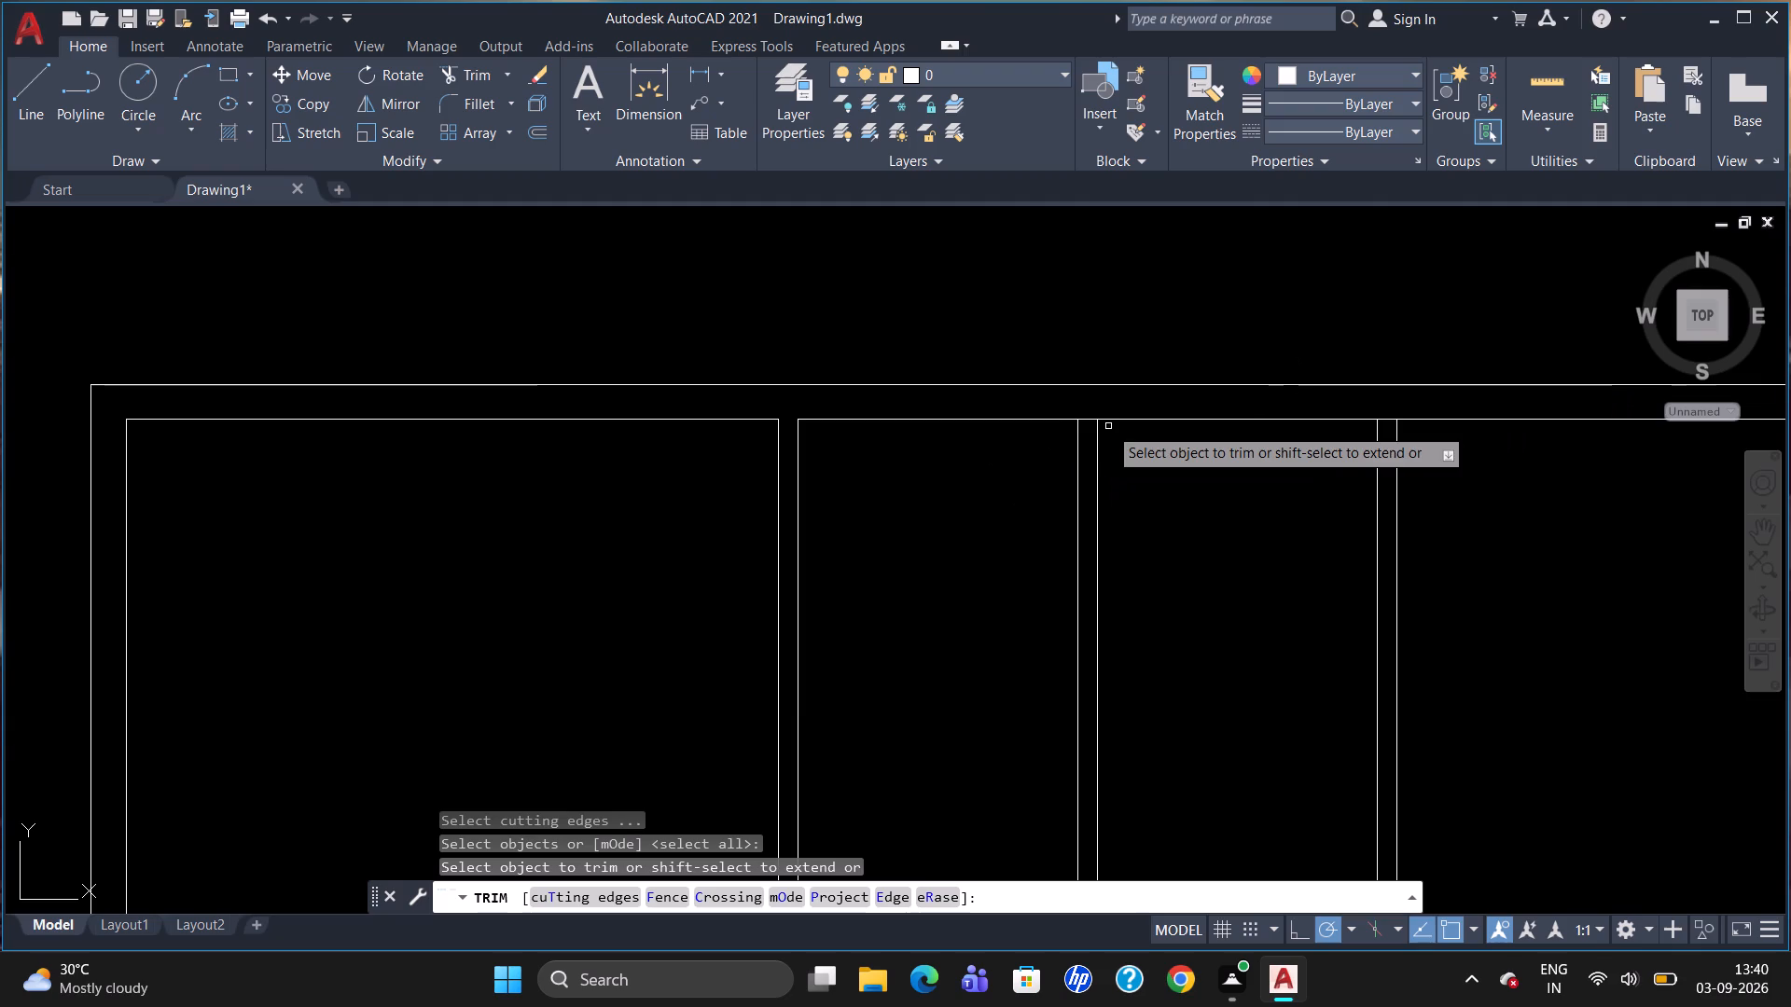
left_click(1093, 421)
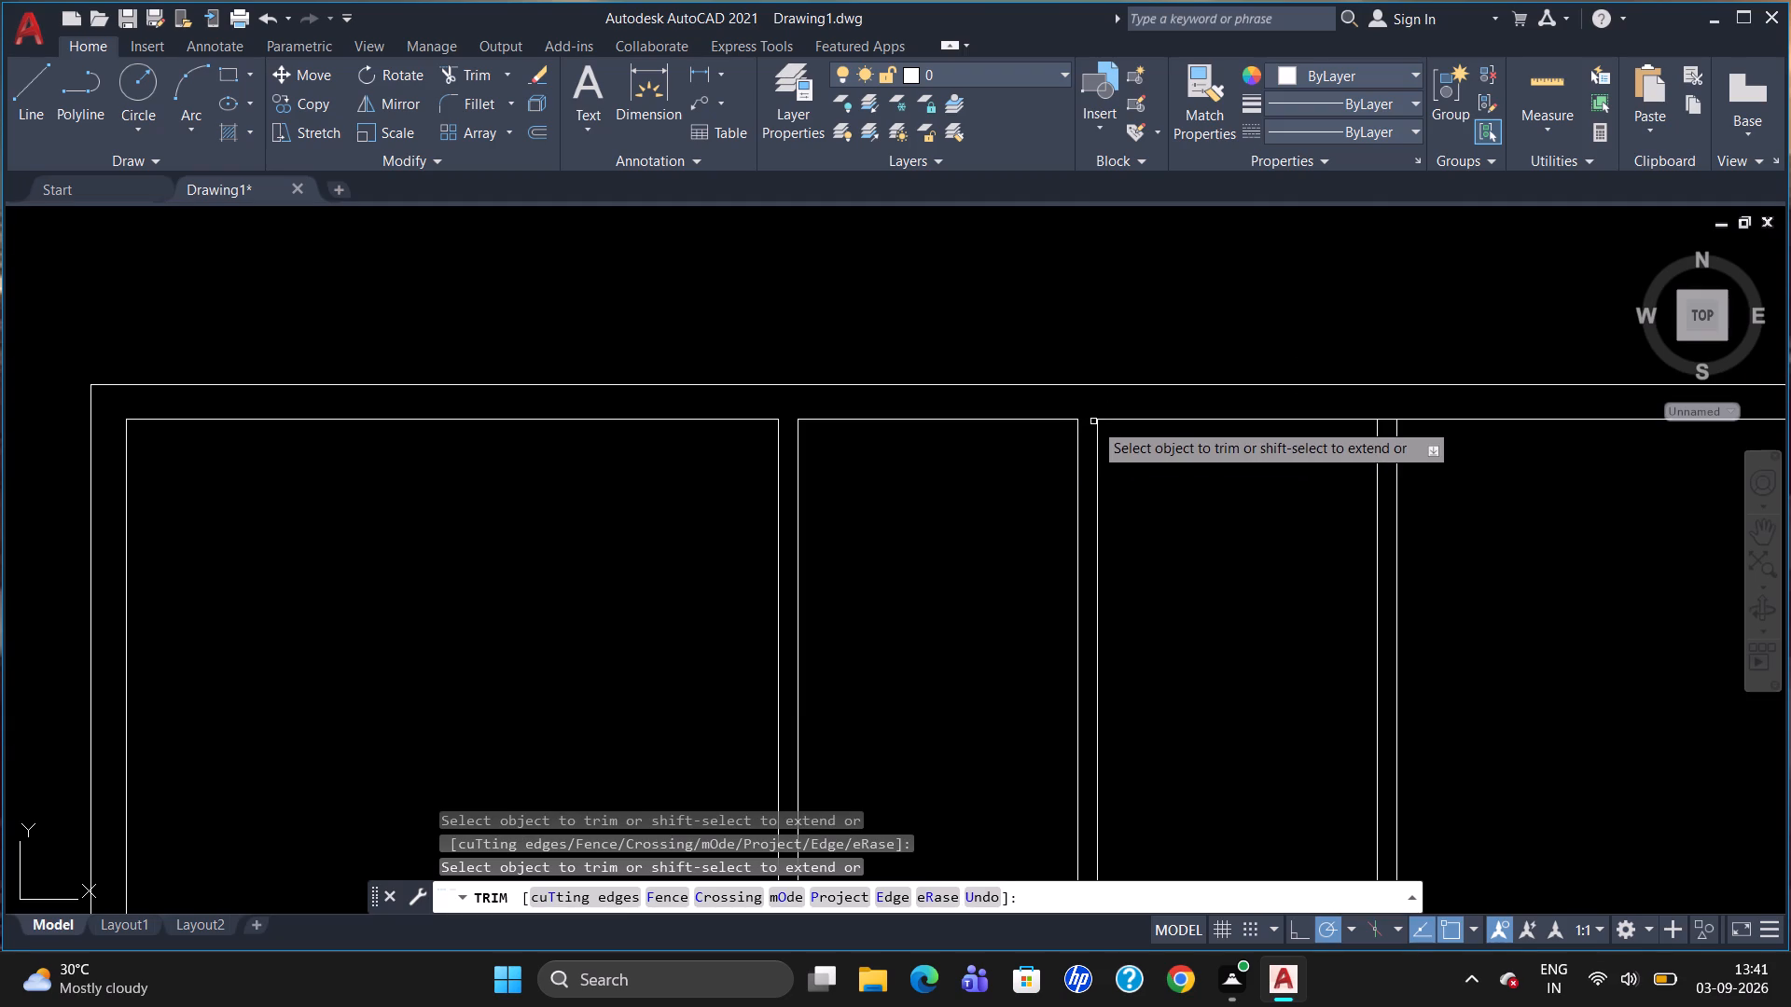
left_click(1382, 419)
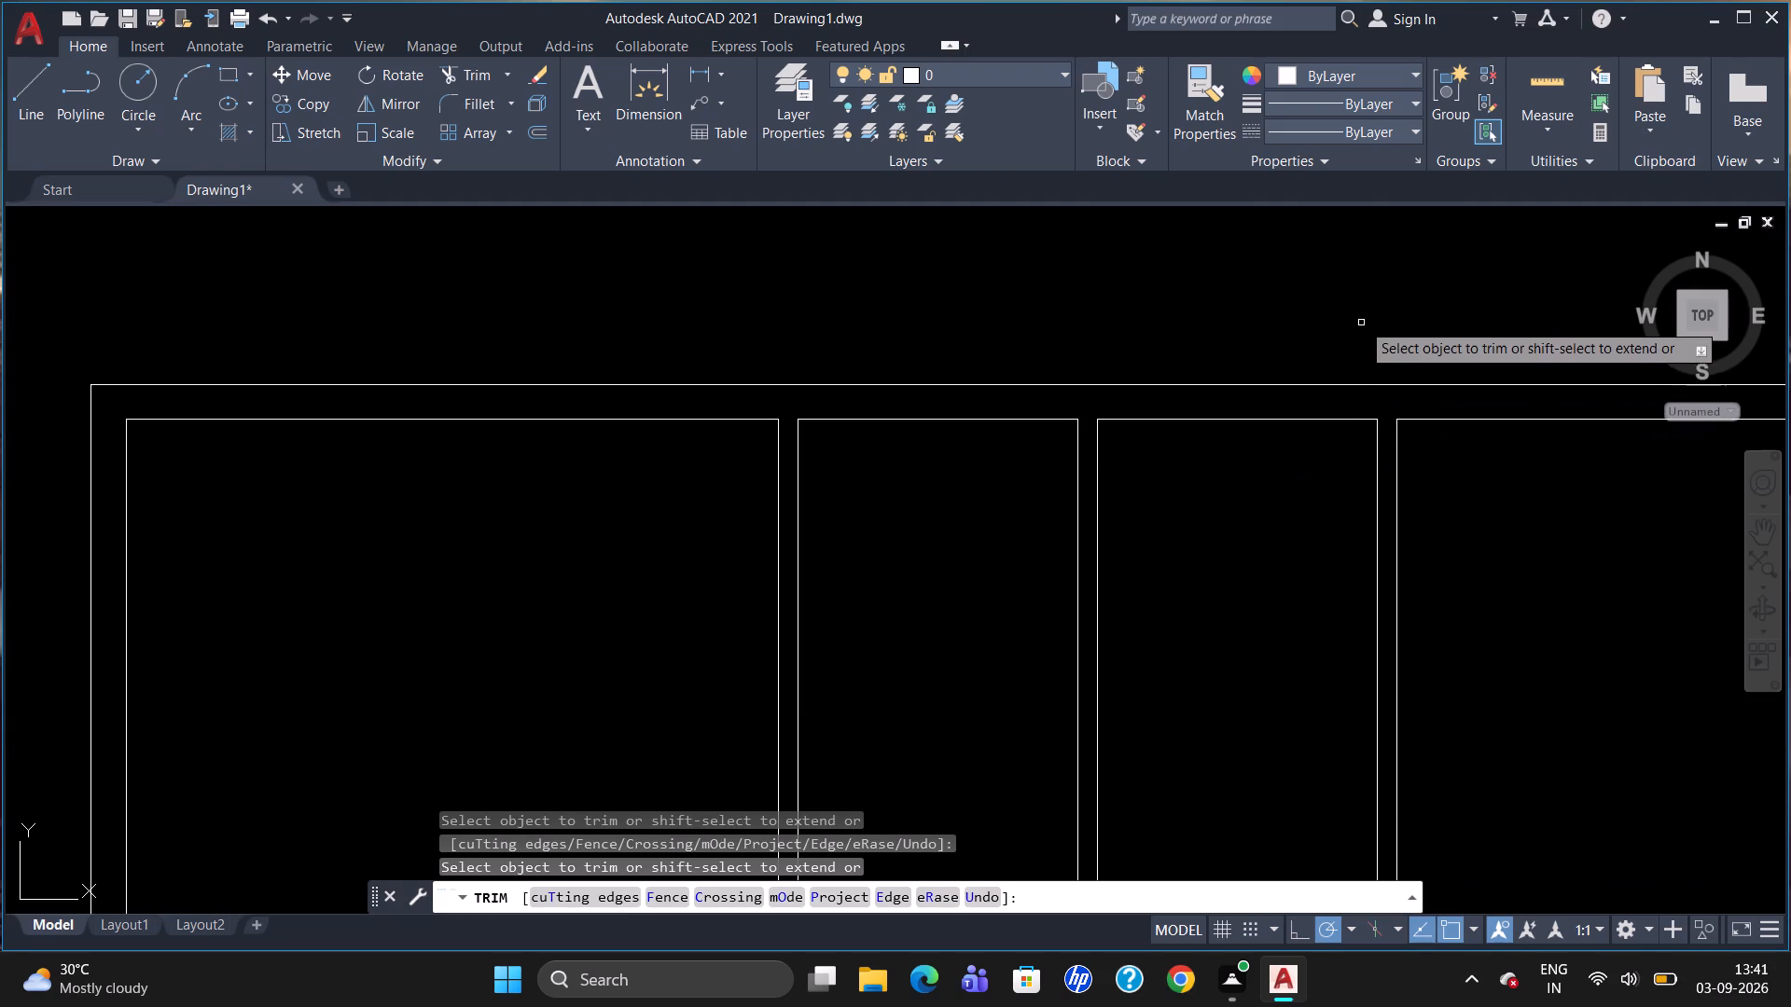
scroll(1329, 321, "down", 2)
key("Escape")
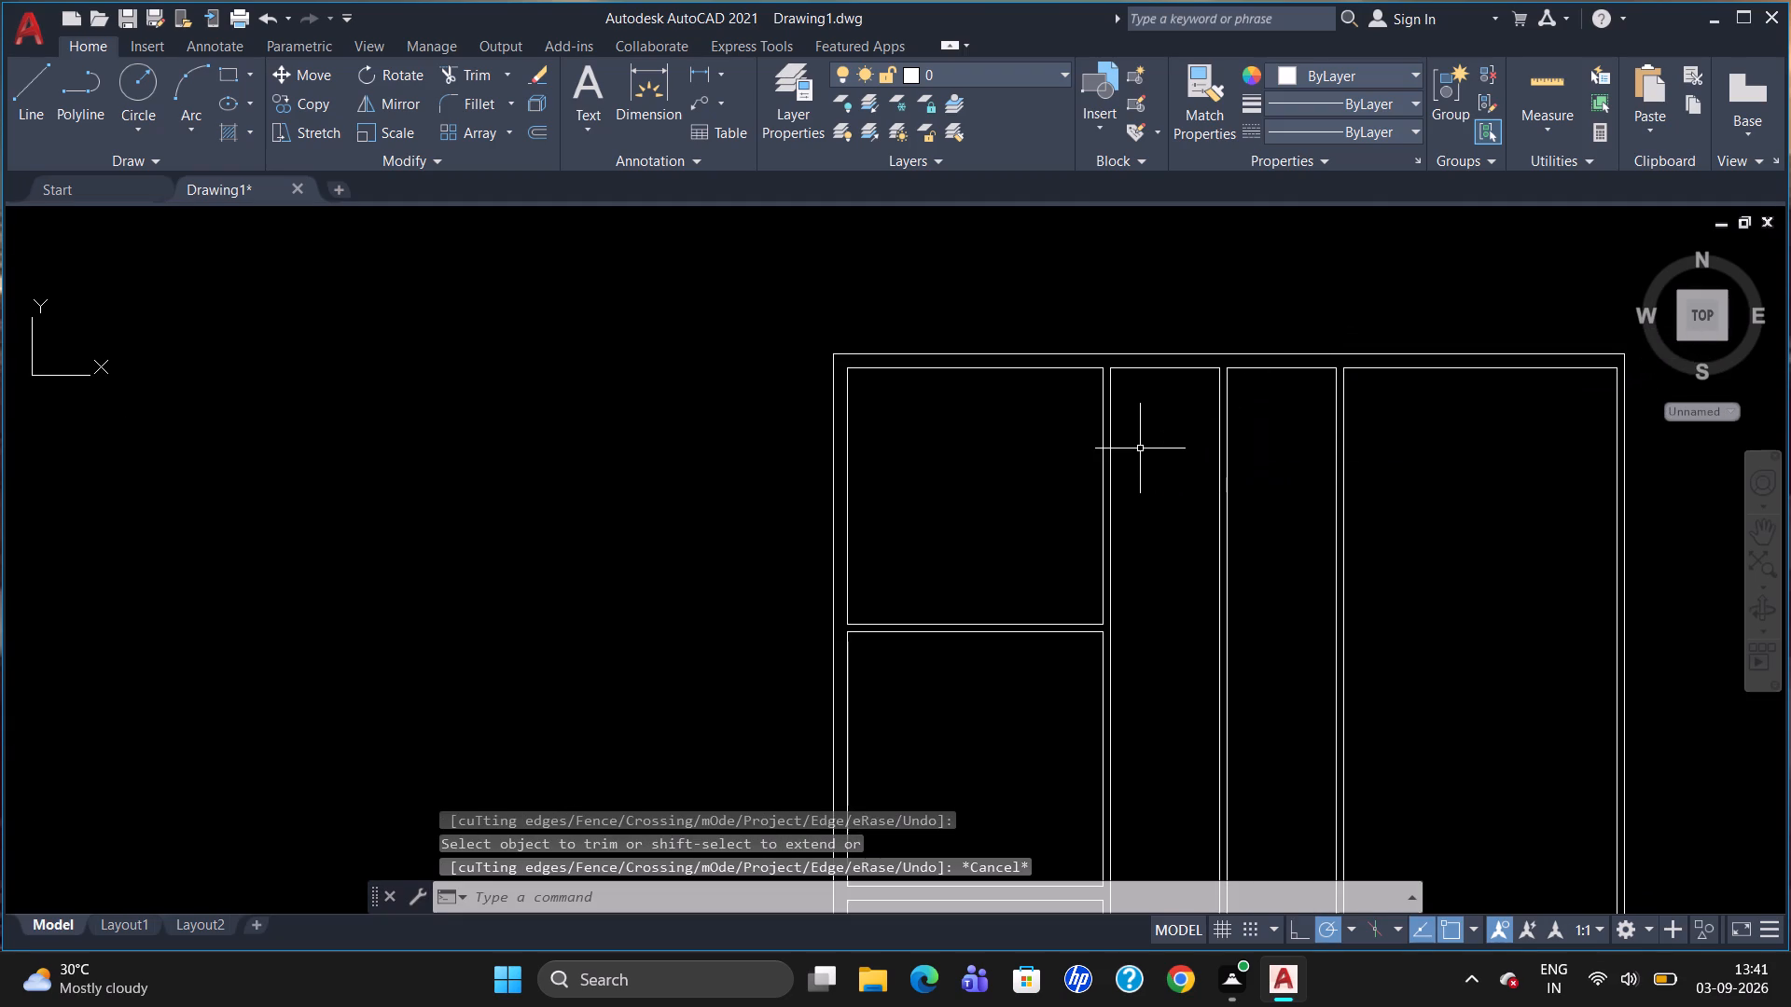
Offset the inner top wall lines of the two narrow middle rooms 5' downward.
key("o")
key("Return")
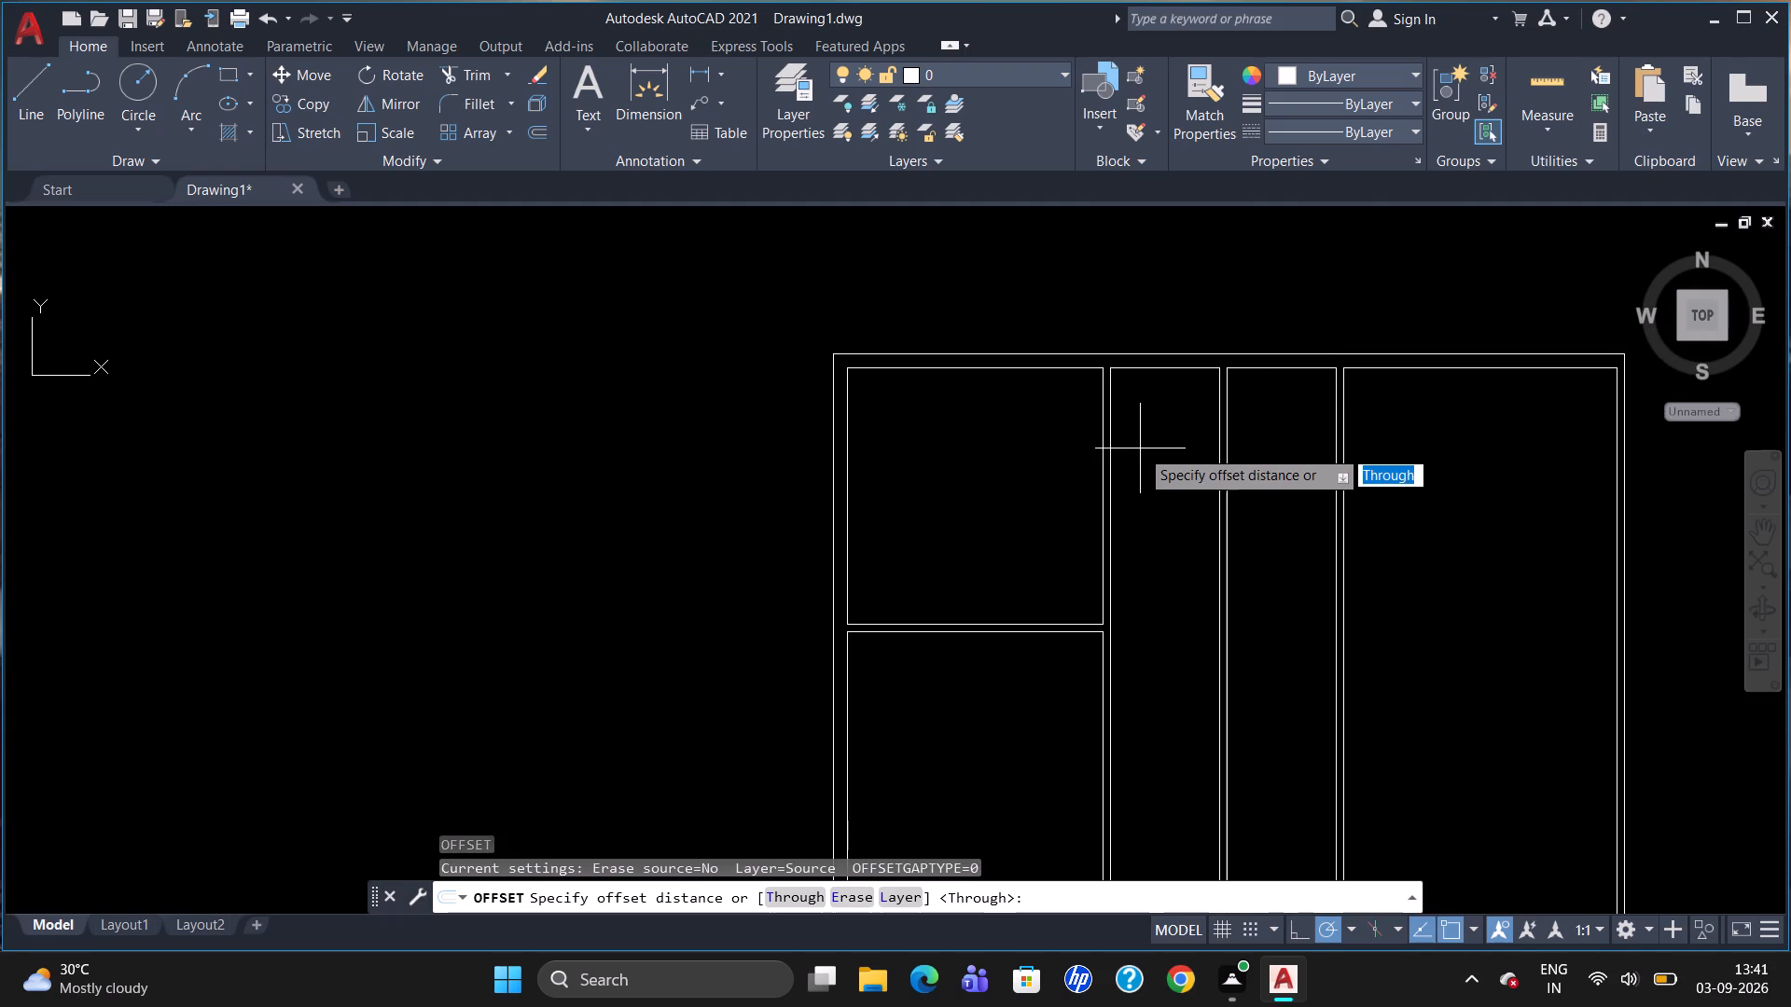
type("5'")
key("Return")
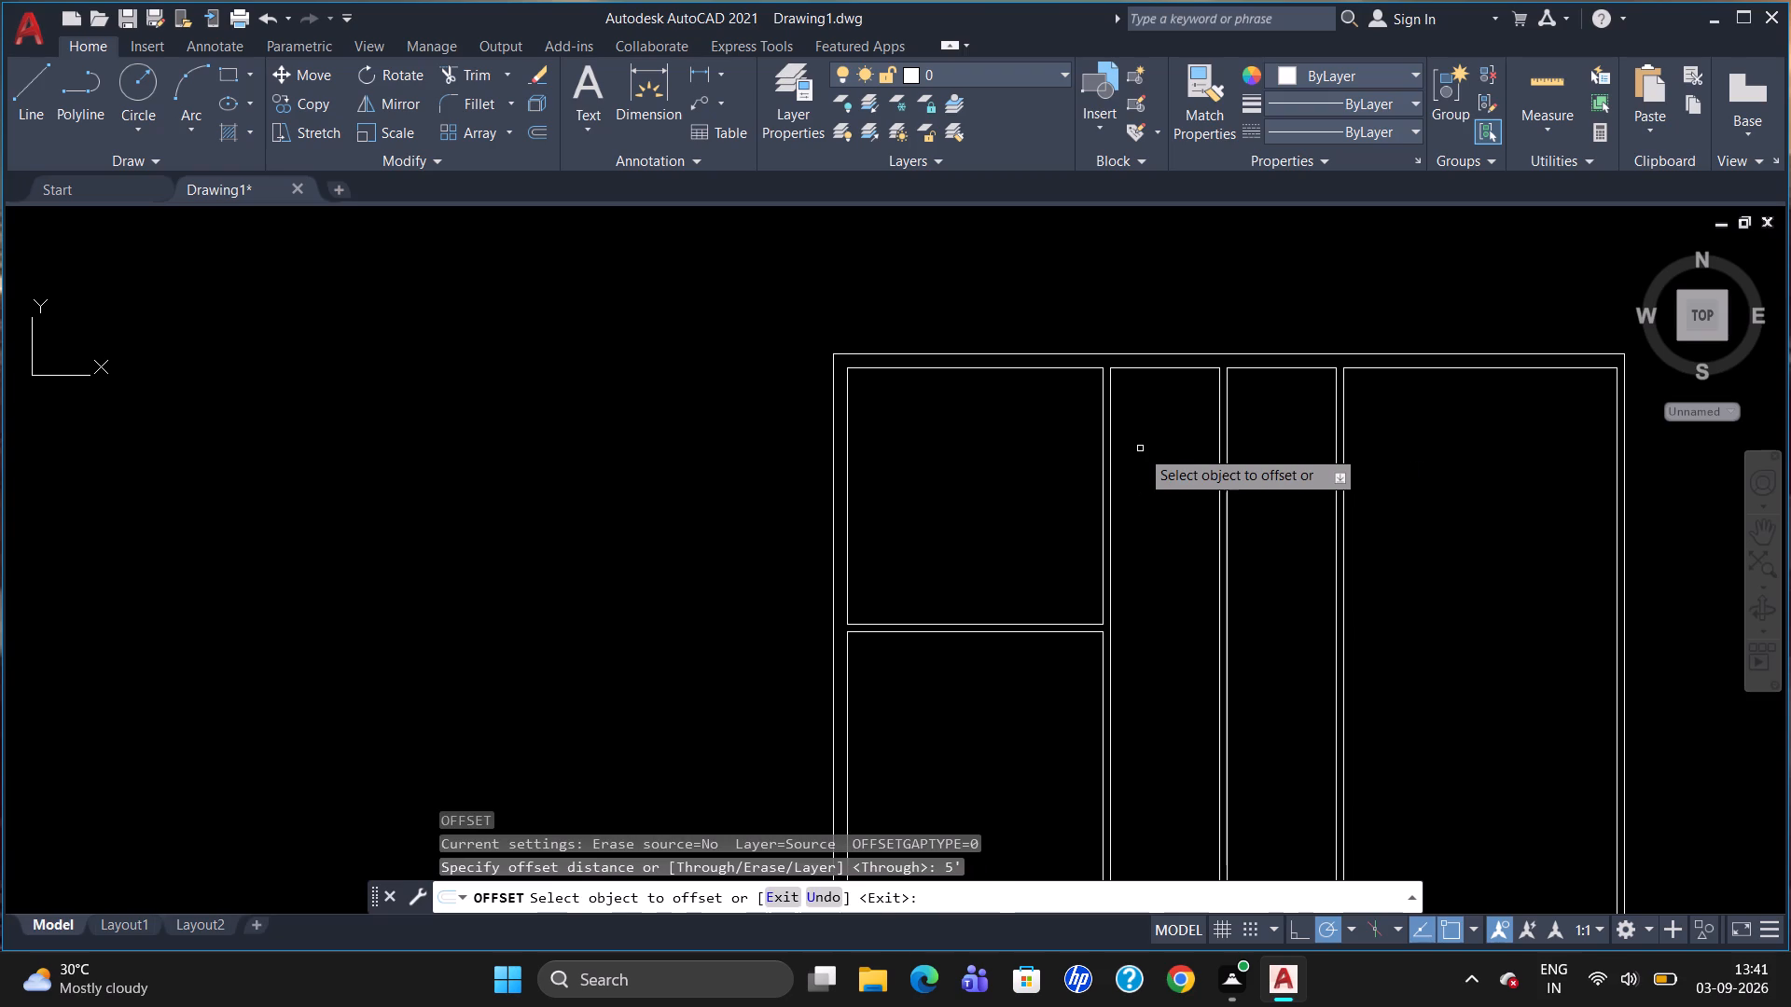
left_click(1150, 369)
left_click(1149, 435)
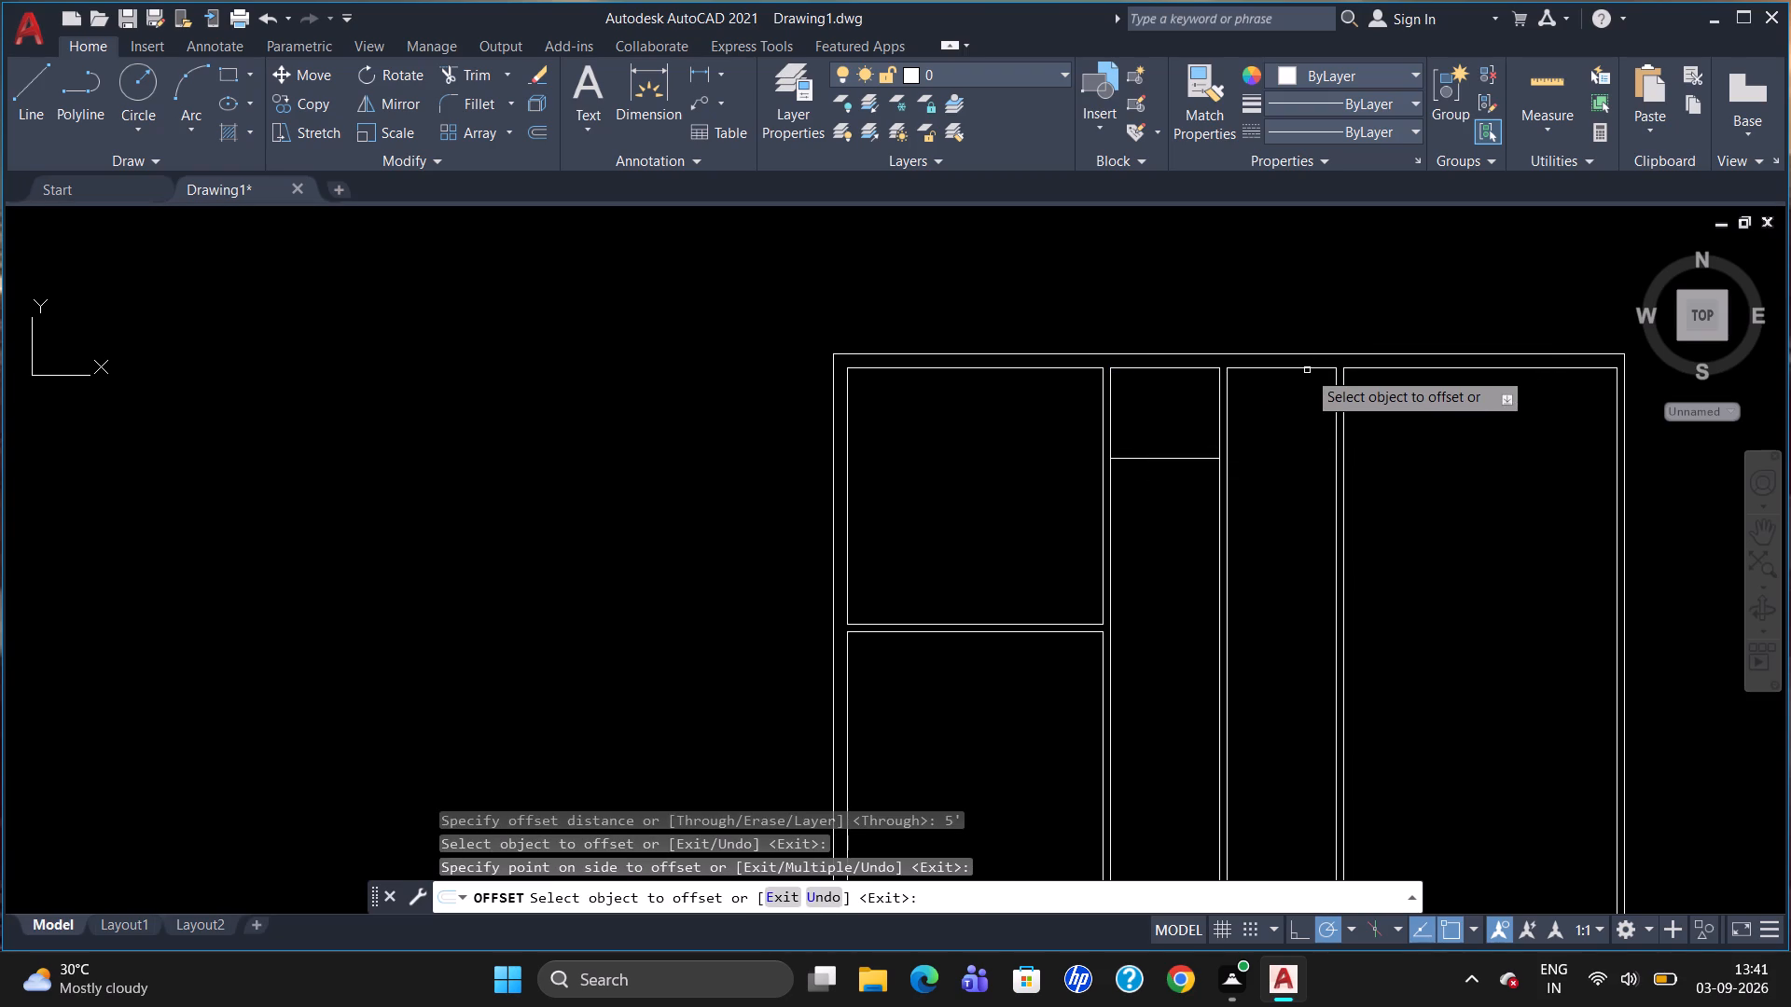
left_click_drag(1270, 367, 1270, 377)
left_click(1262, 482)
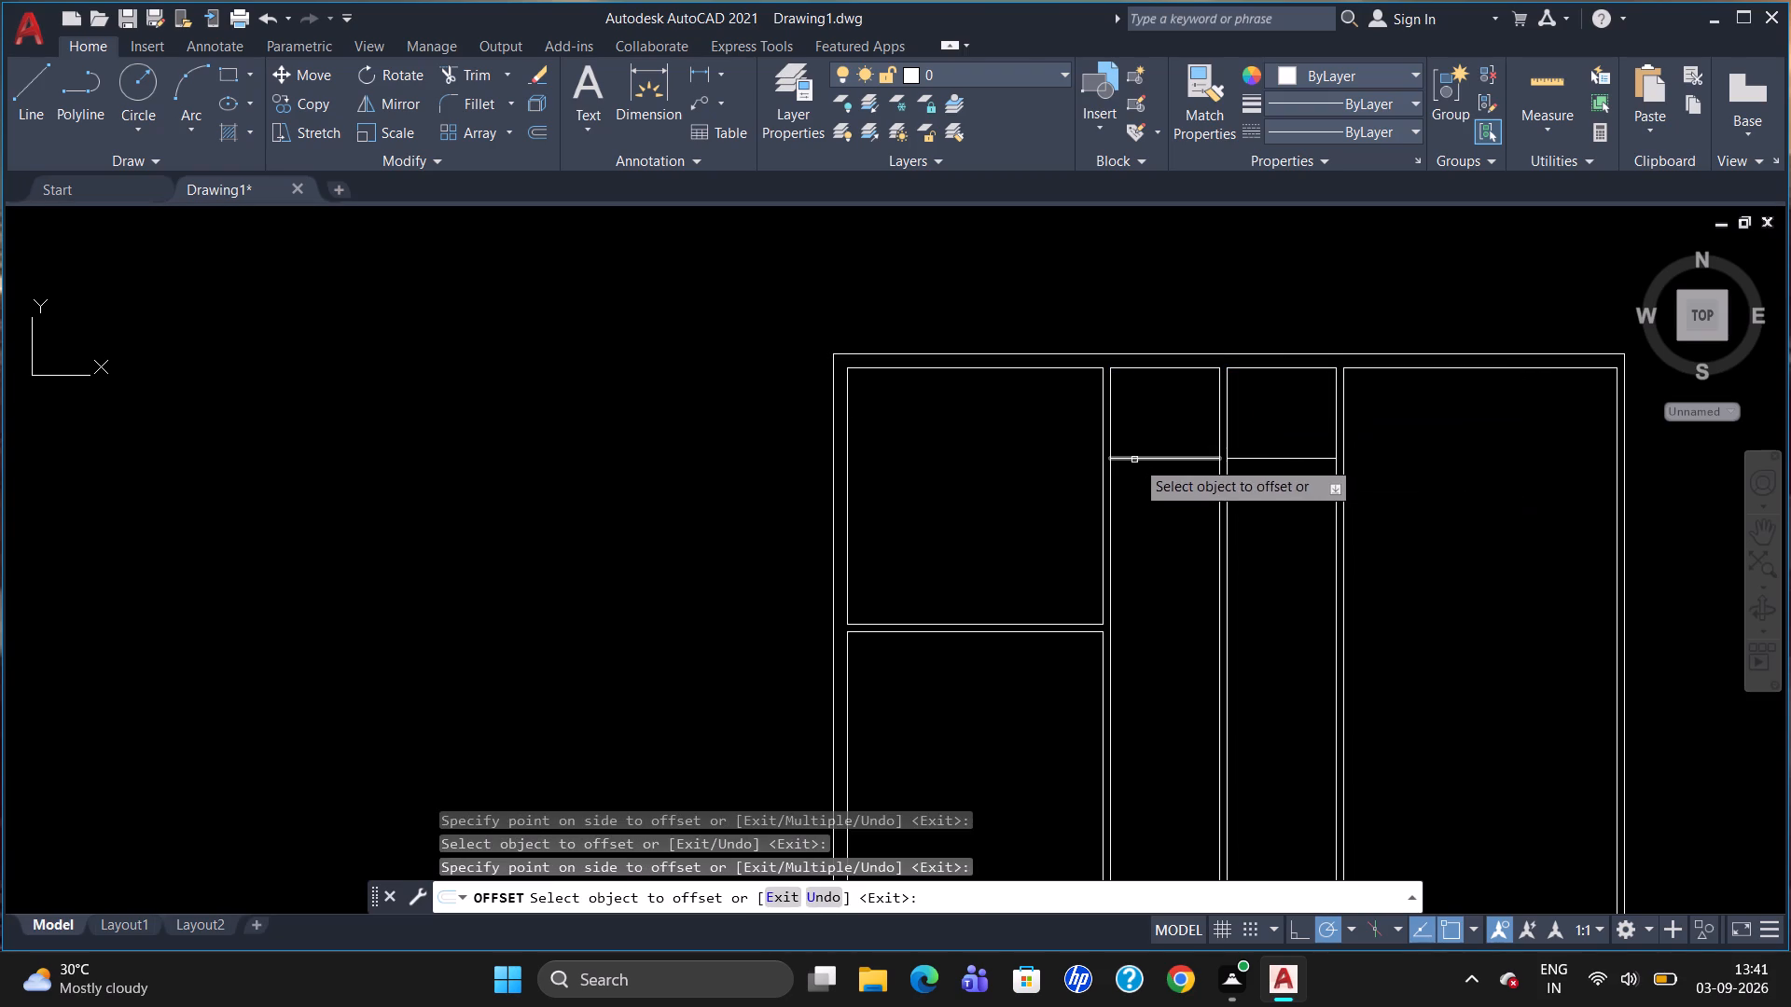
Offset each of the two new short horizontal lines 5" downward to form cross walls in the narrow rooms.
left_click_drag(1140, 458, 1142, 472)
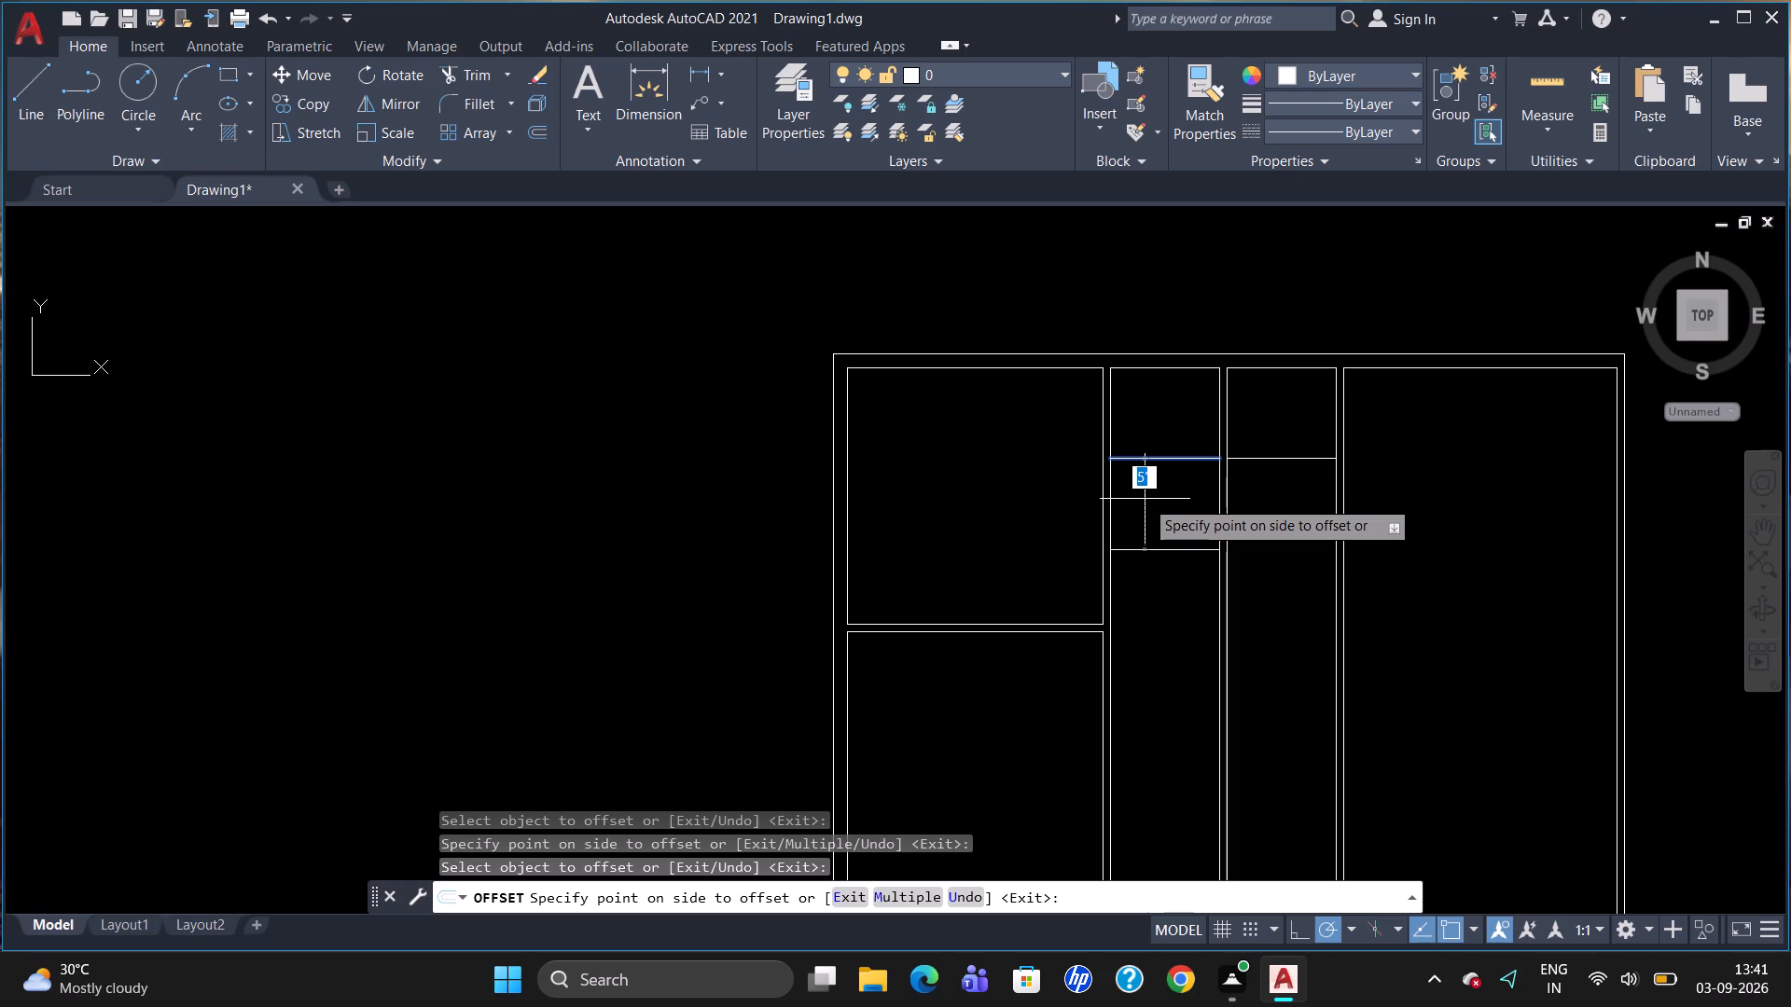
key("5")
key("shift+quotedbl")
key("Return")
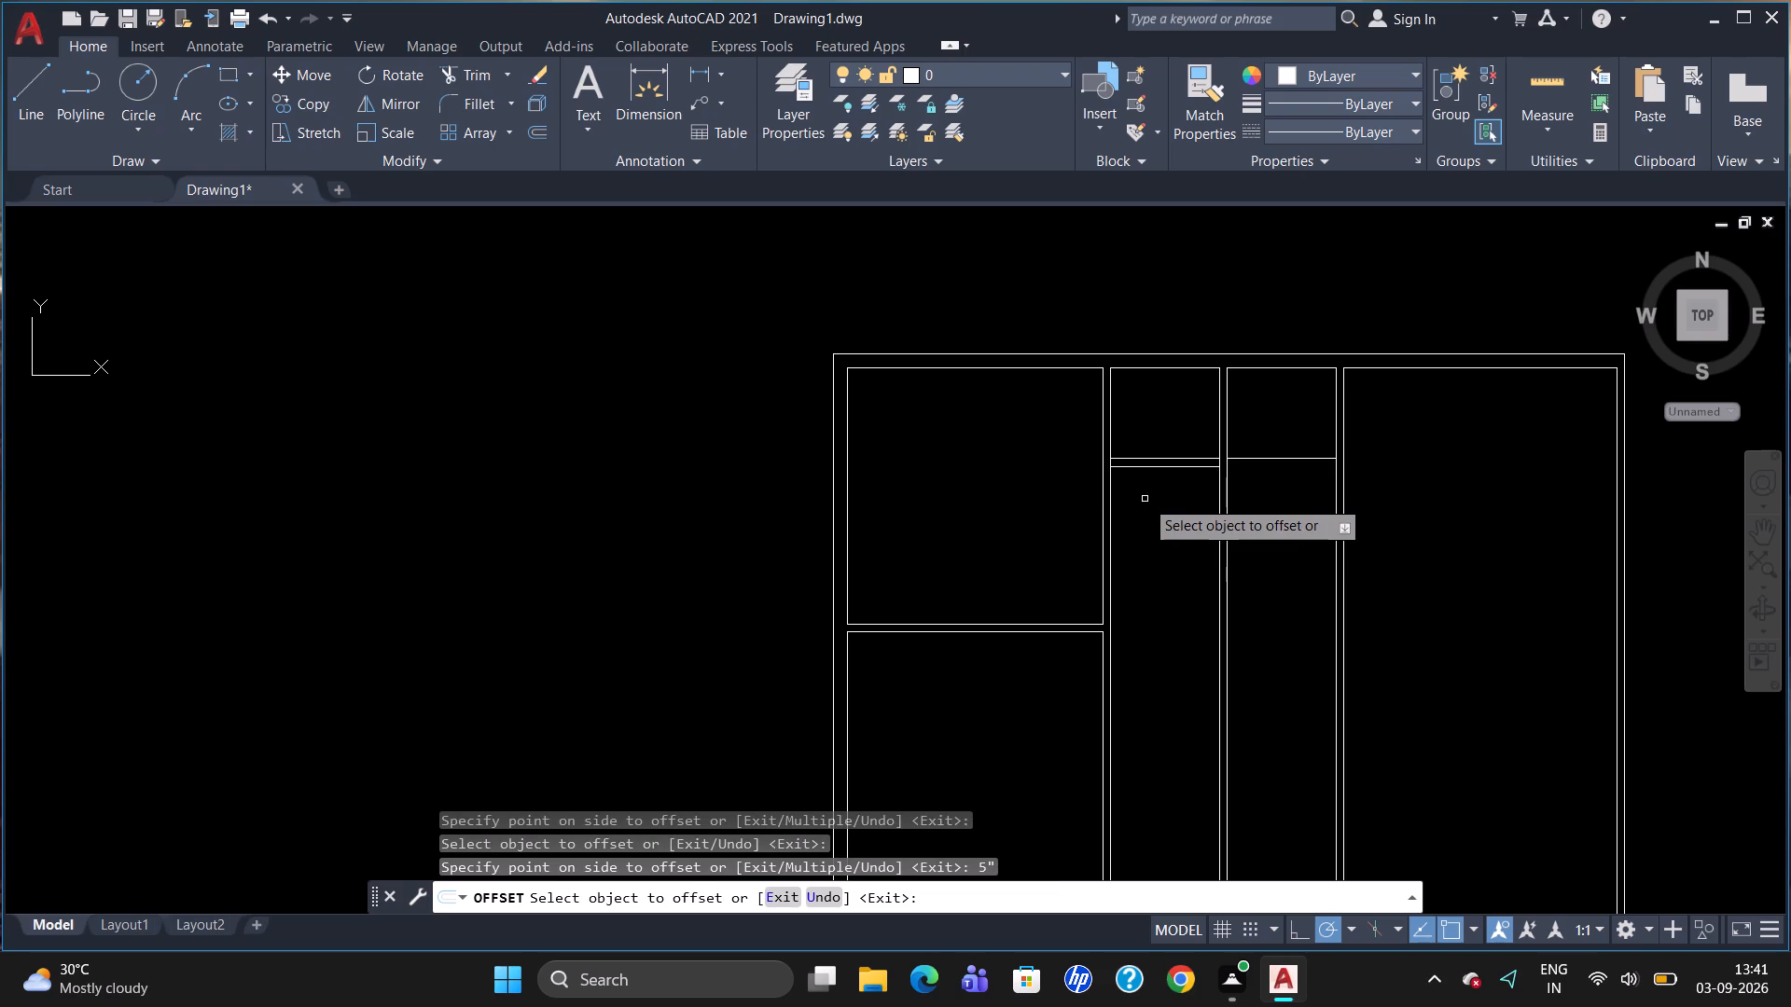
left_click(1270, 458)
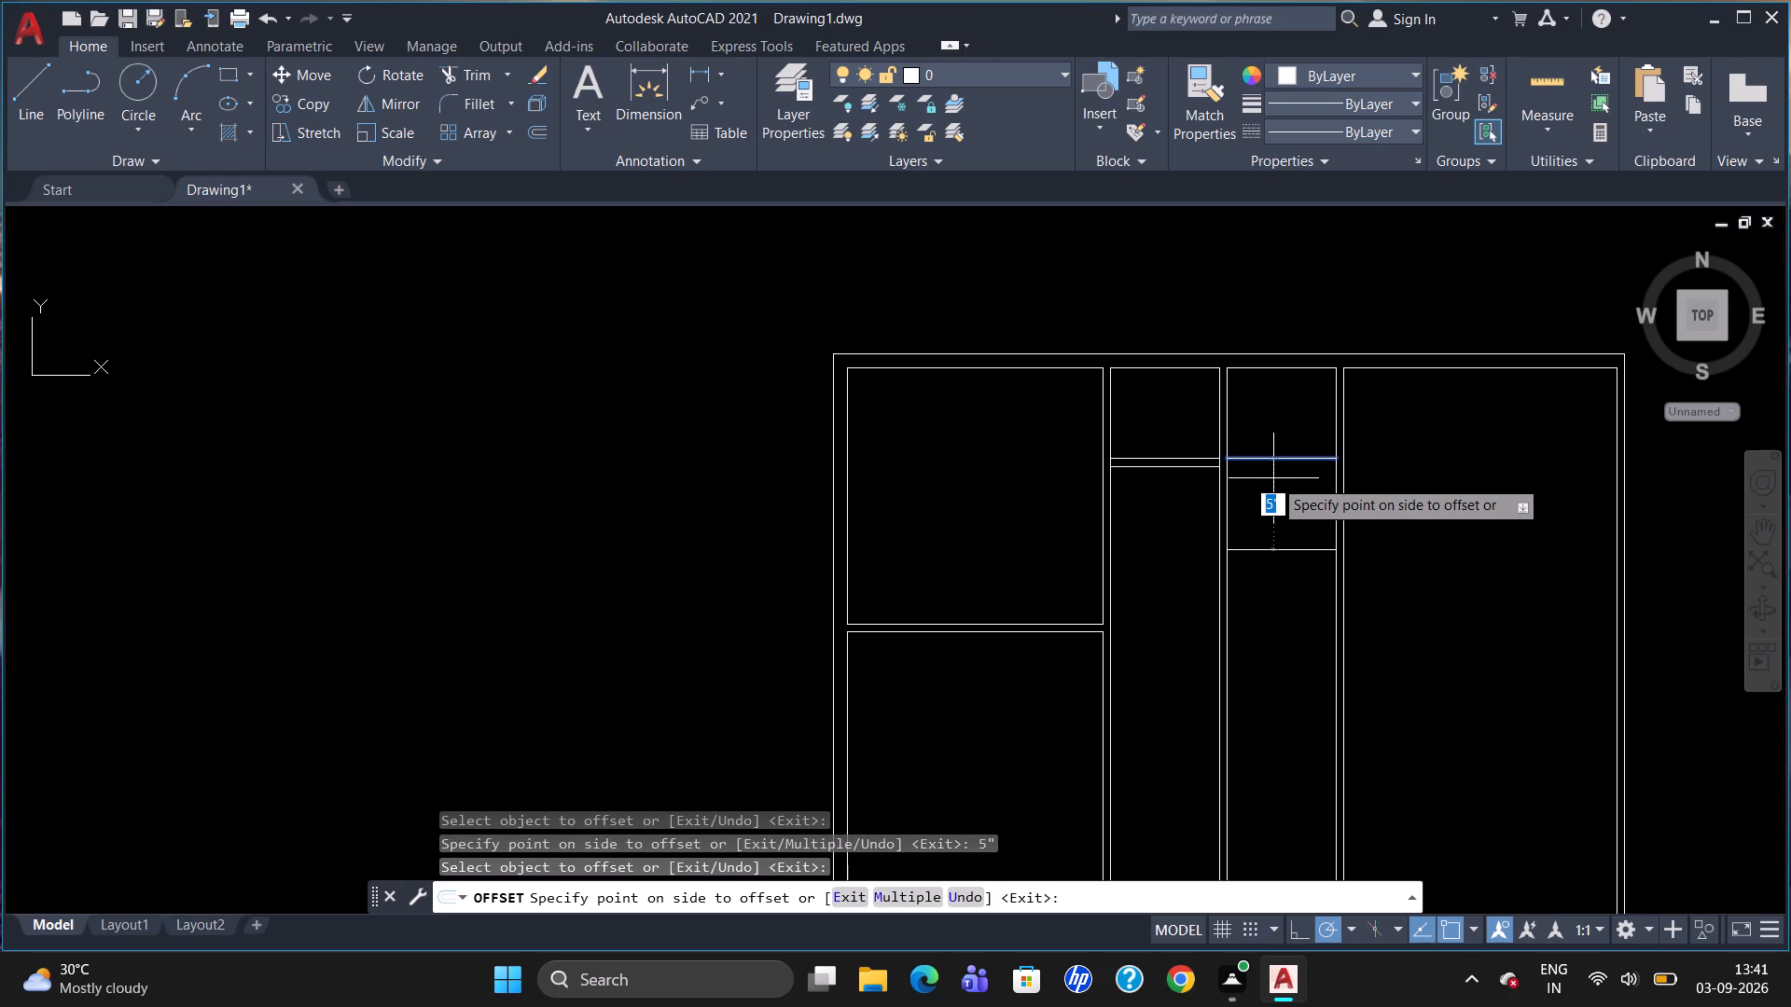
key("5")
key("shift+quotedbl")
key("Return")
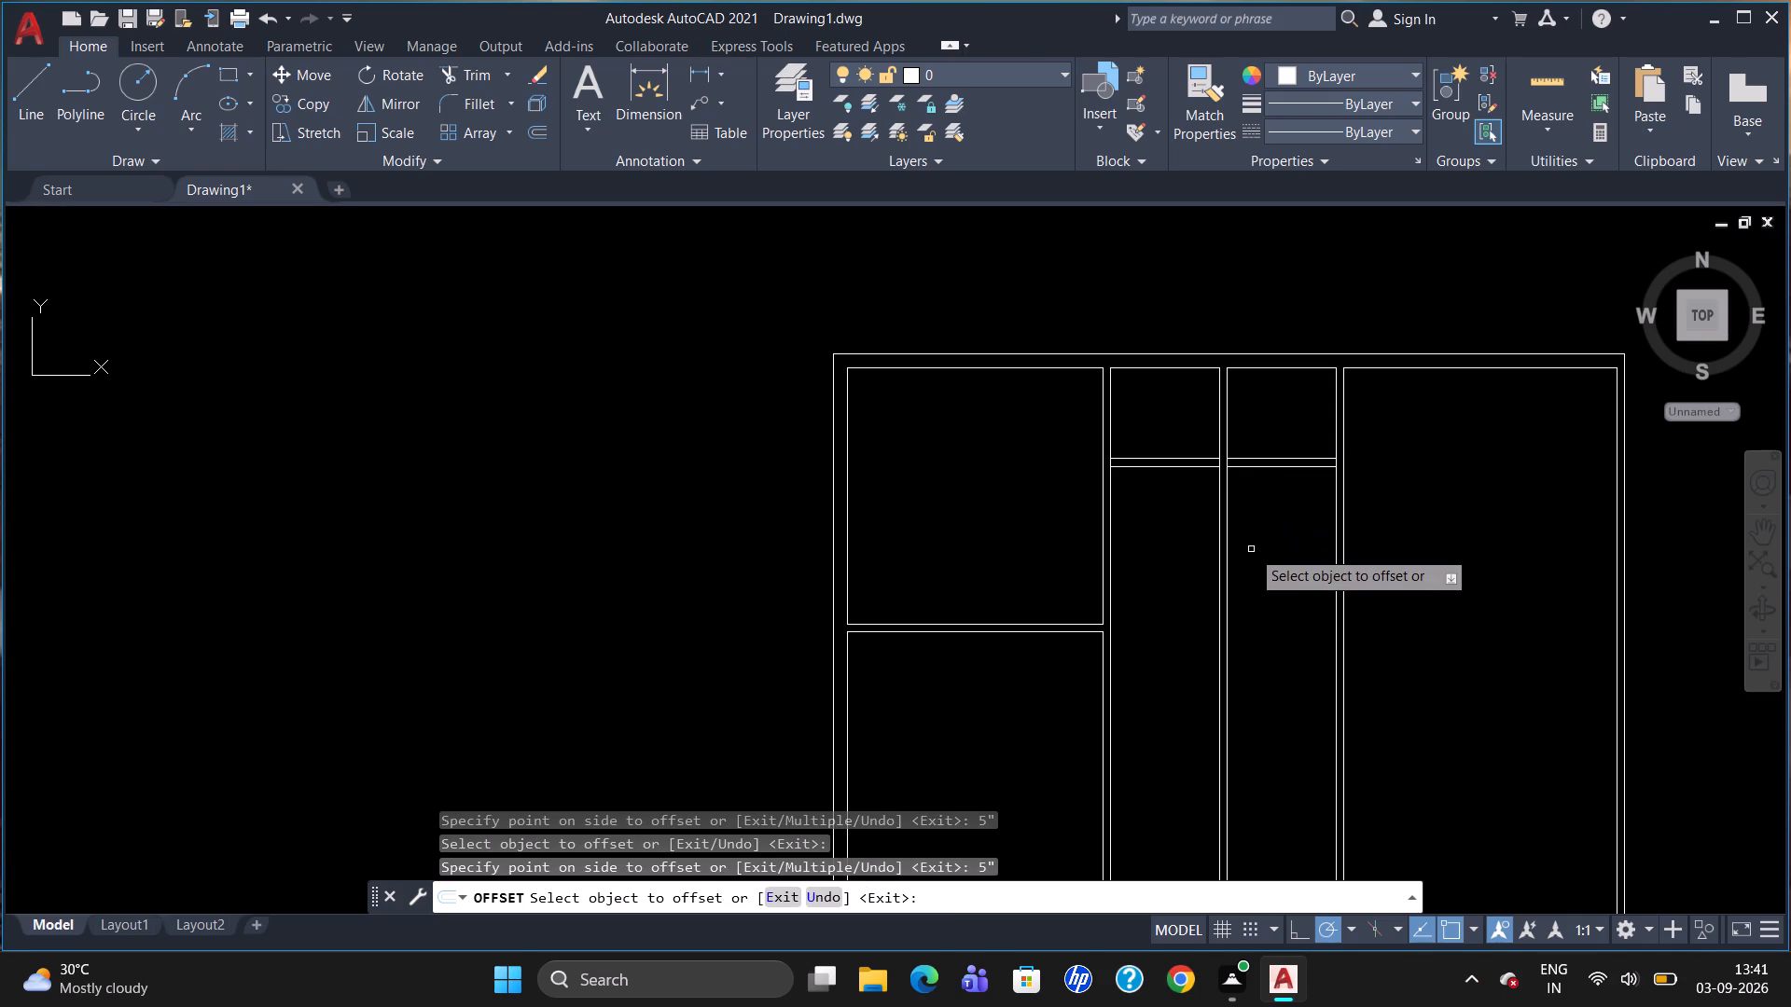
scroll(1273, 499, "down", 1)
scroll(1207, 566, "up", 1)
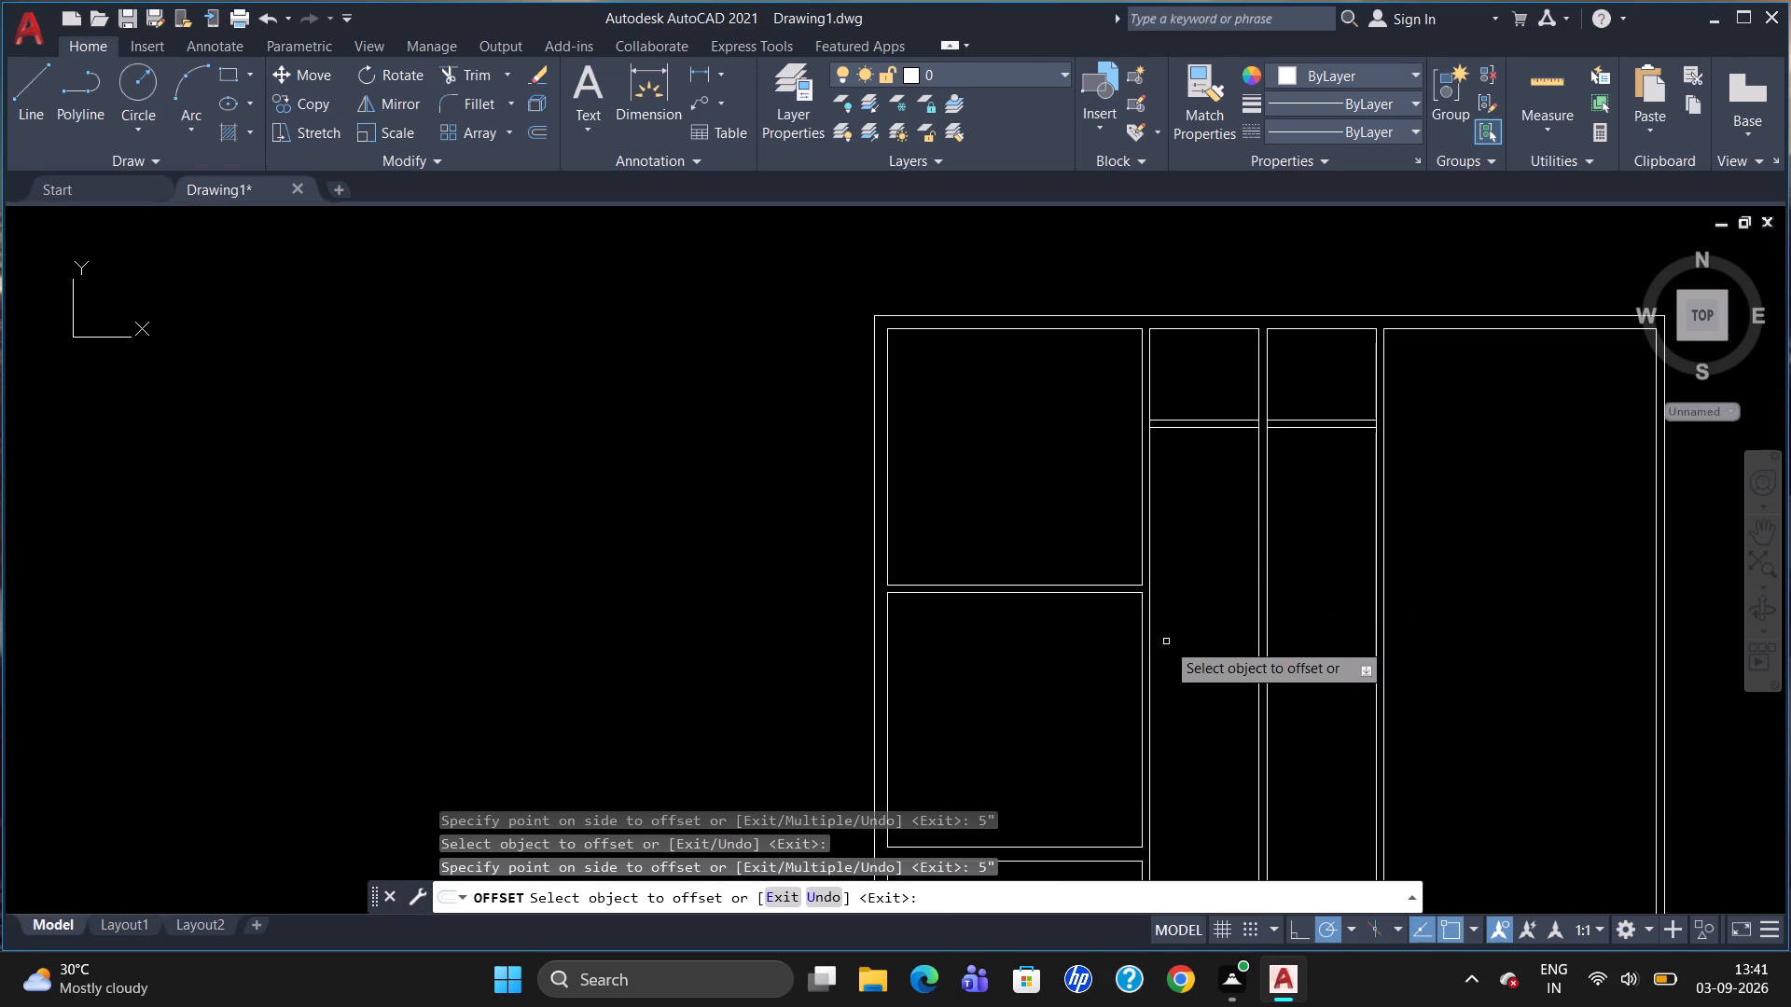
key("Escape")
Draw a horizontal line about 28'-3" long from the second left room's upper-right corner to the right outer wall's inner face.
key("l")
key("Return")
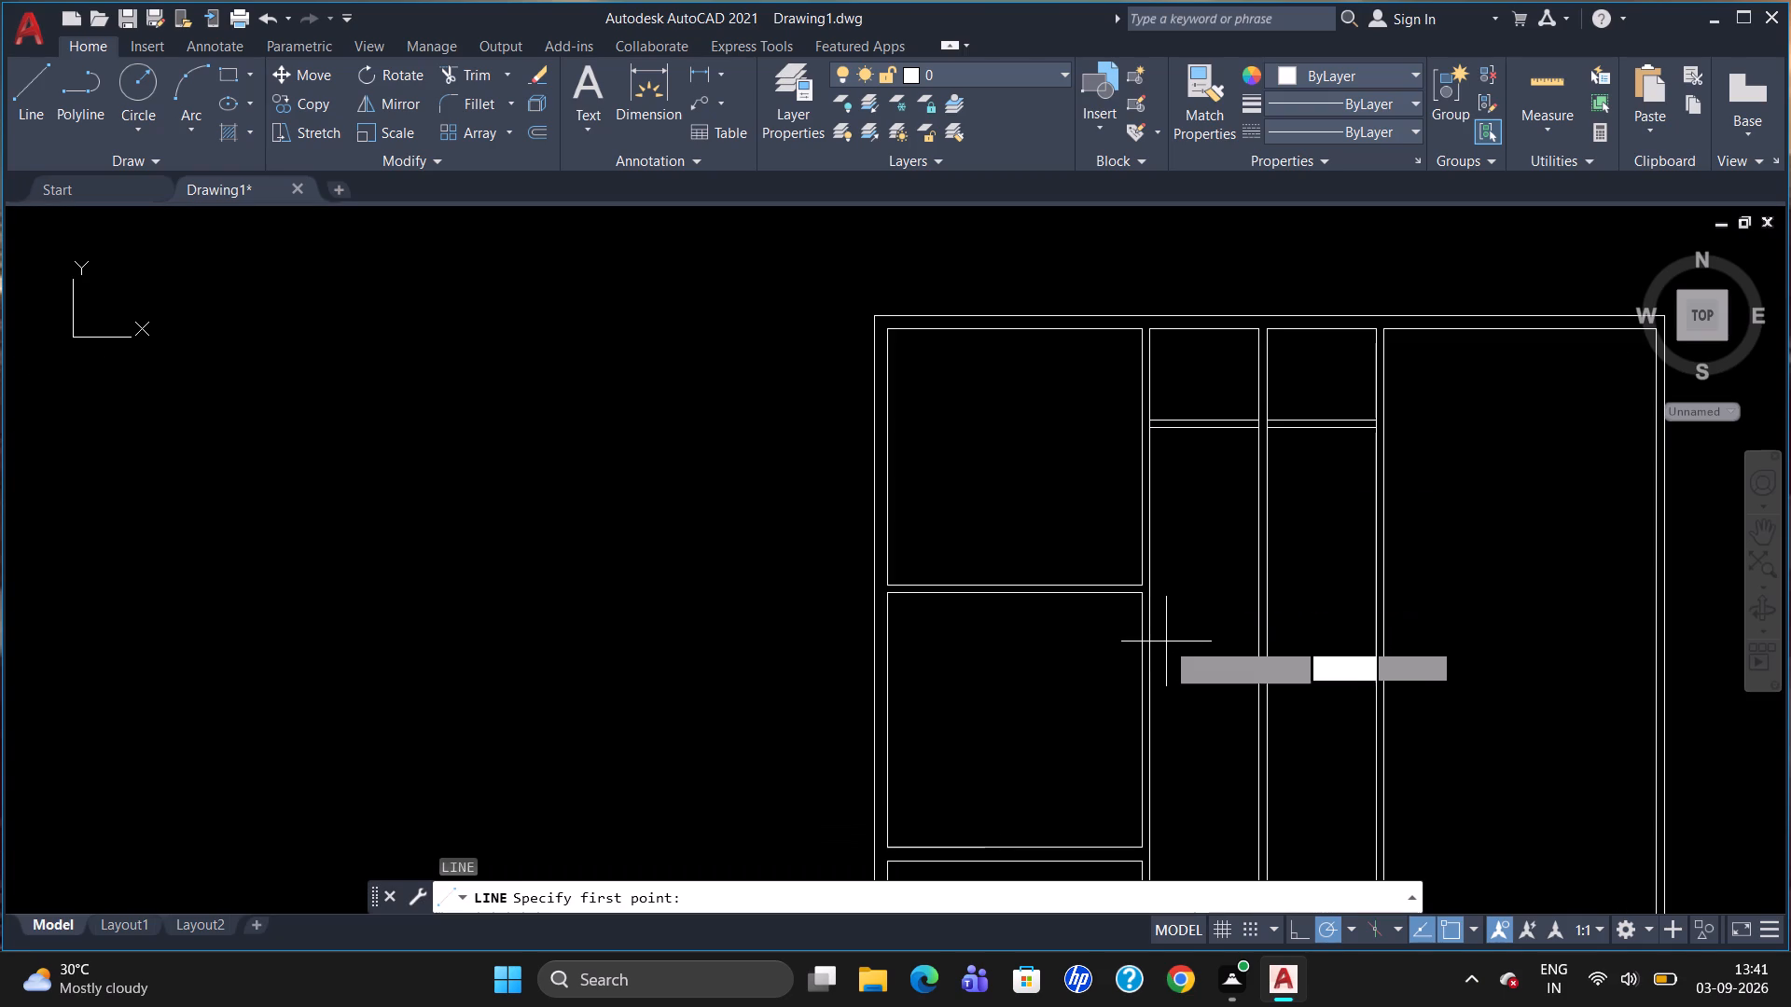
scroll(1385, 605, "down", 2)
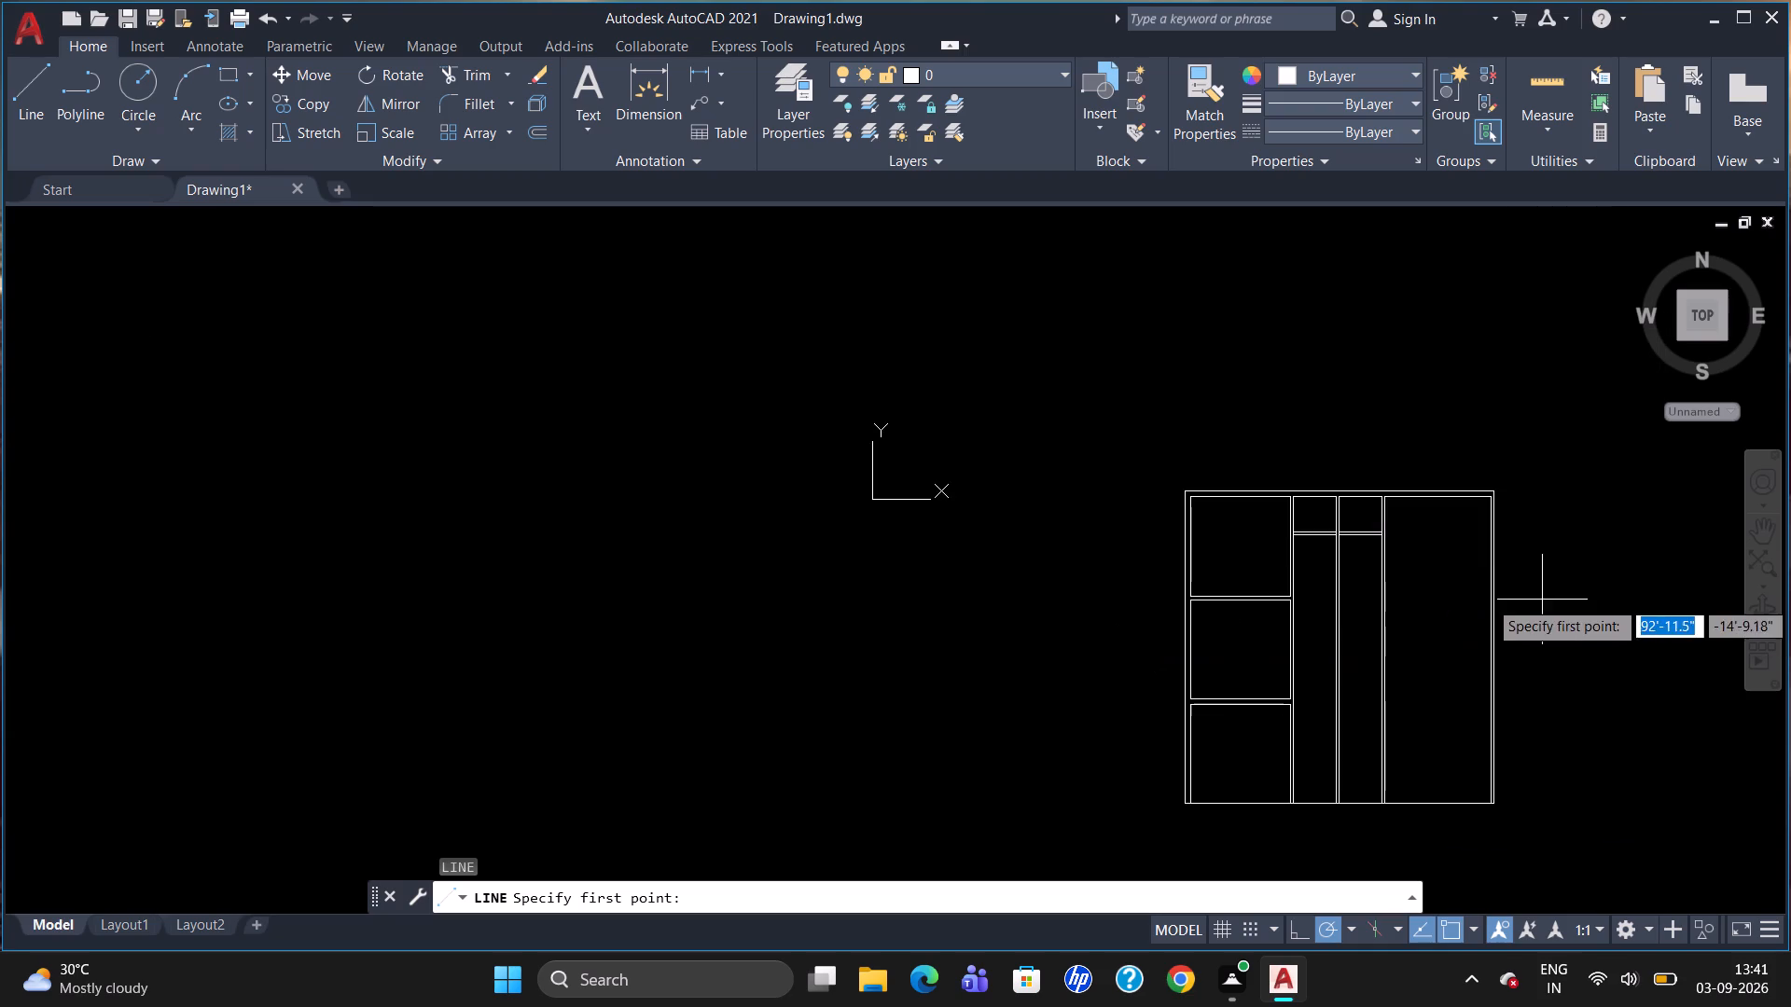
scroll(1533, 600, "up", 2)
left_click(918, 608)
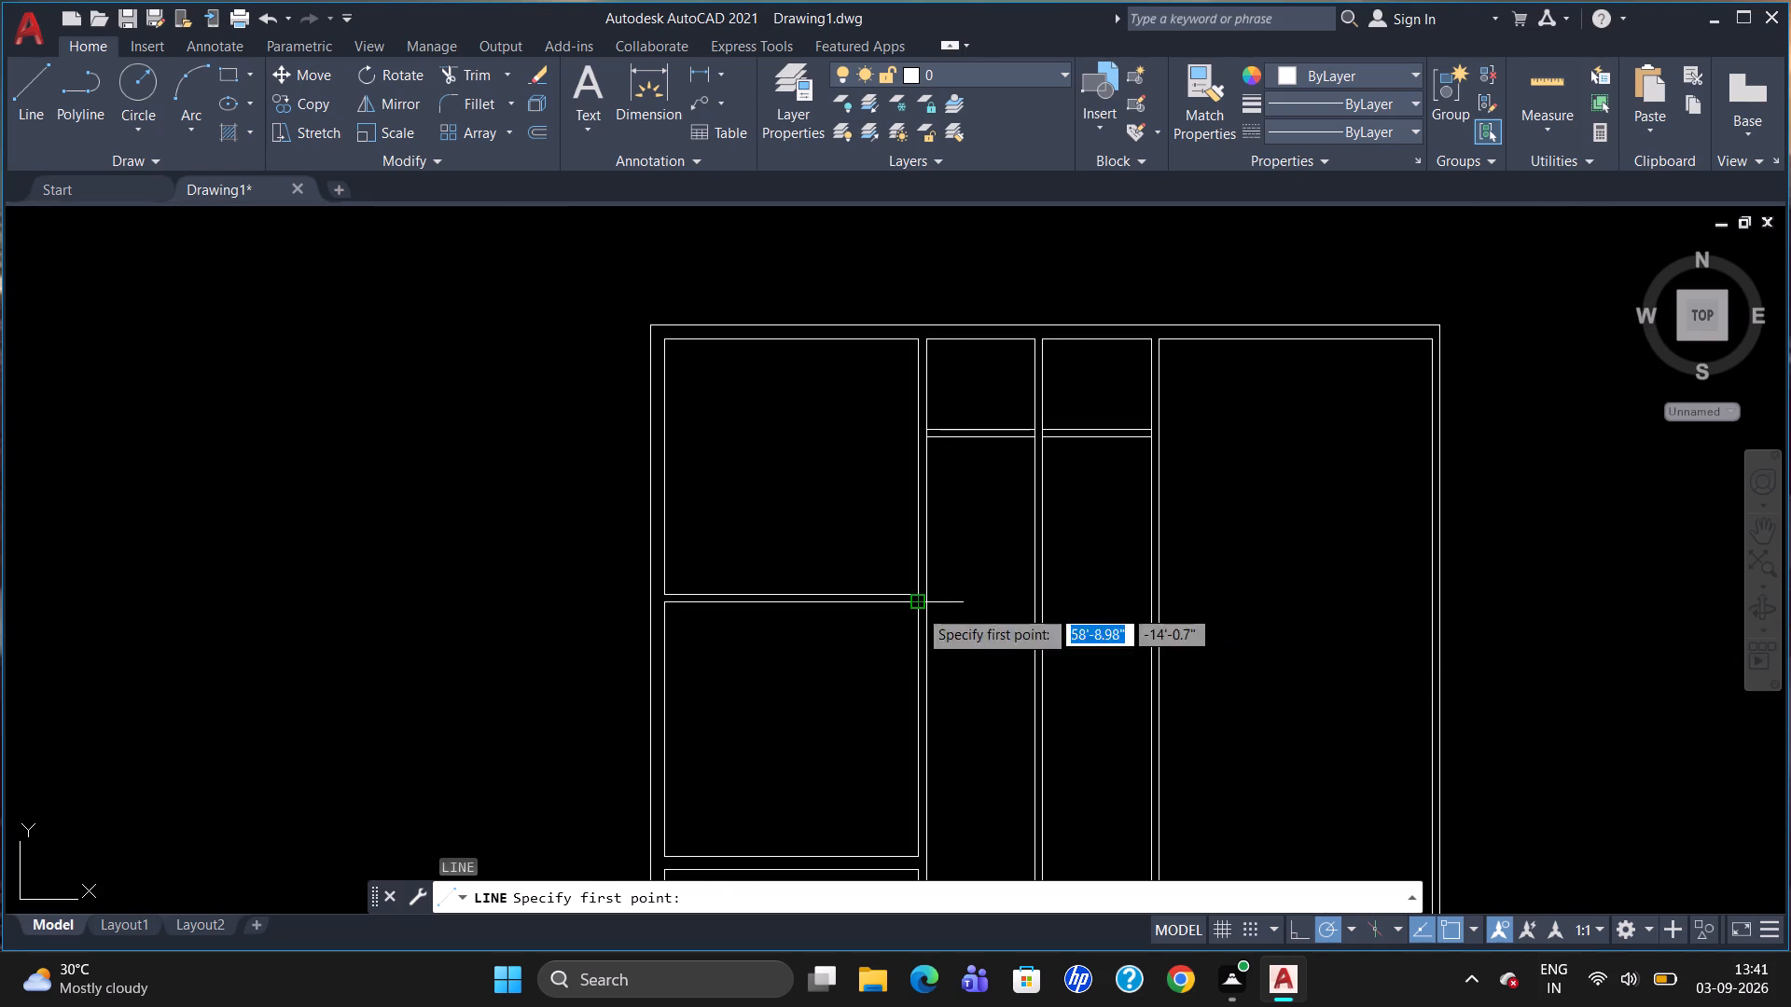
left_click(1435, 593)
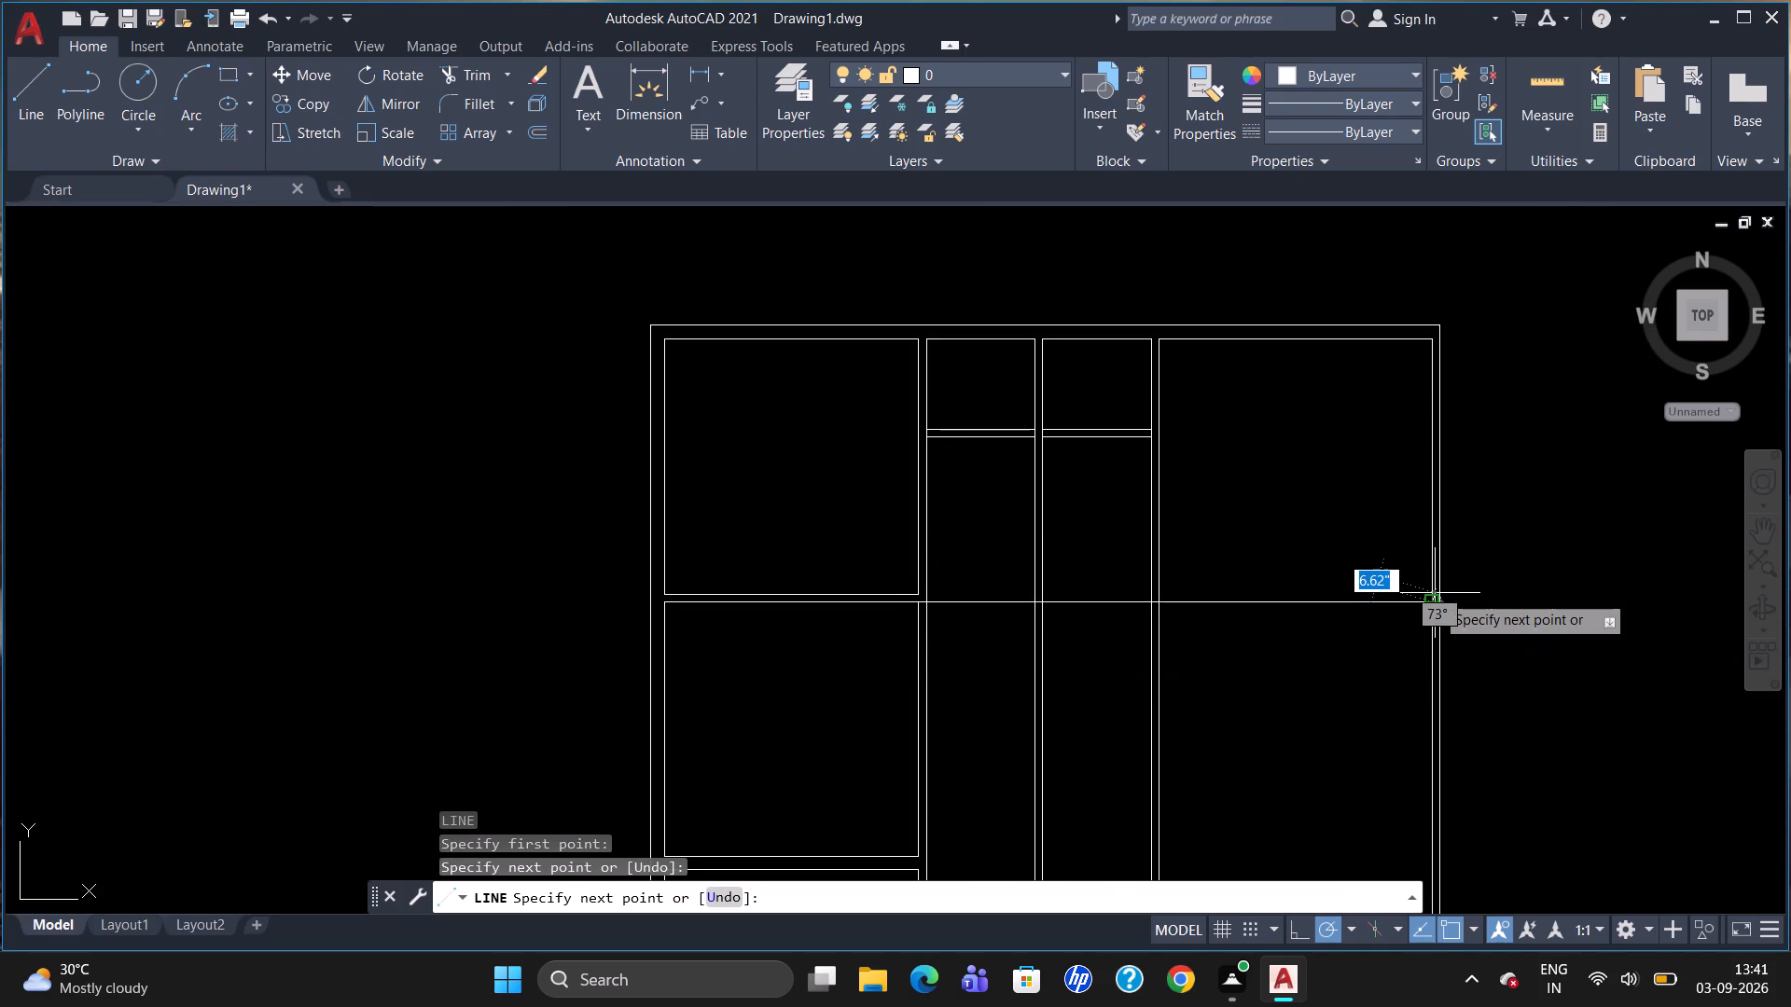
key("Escape")
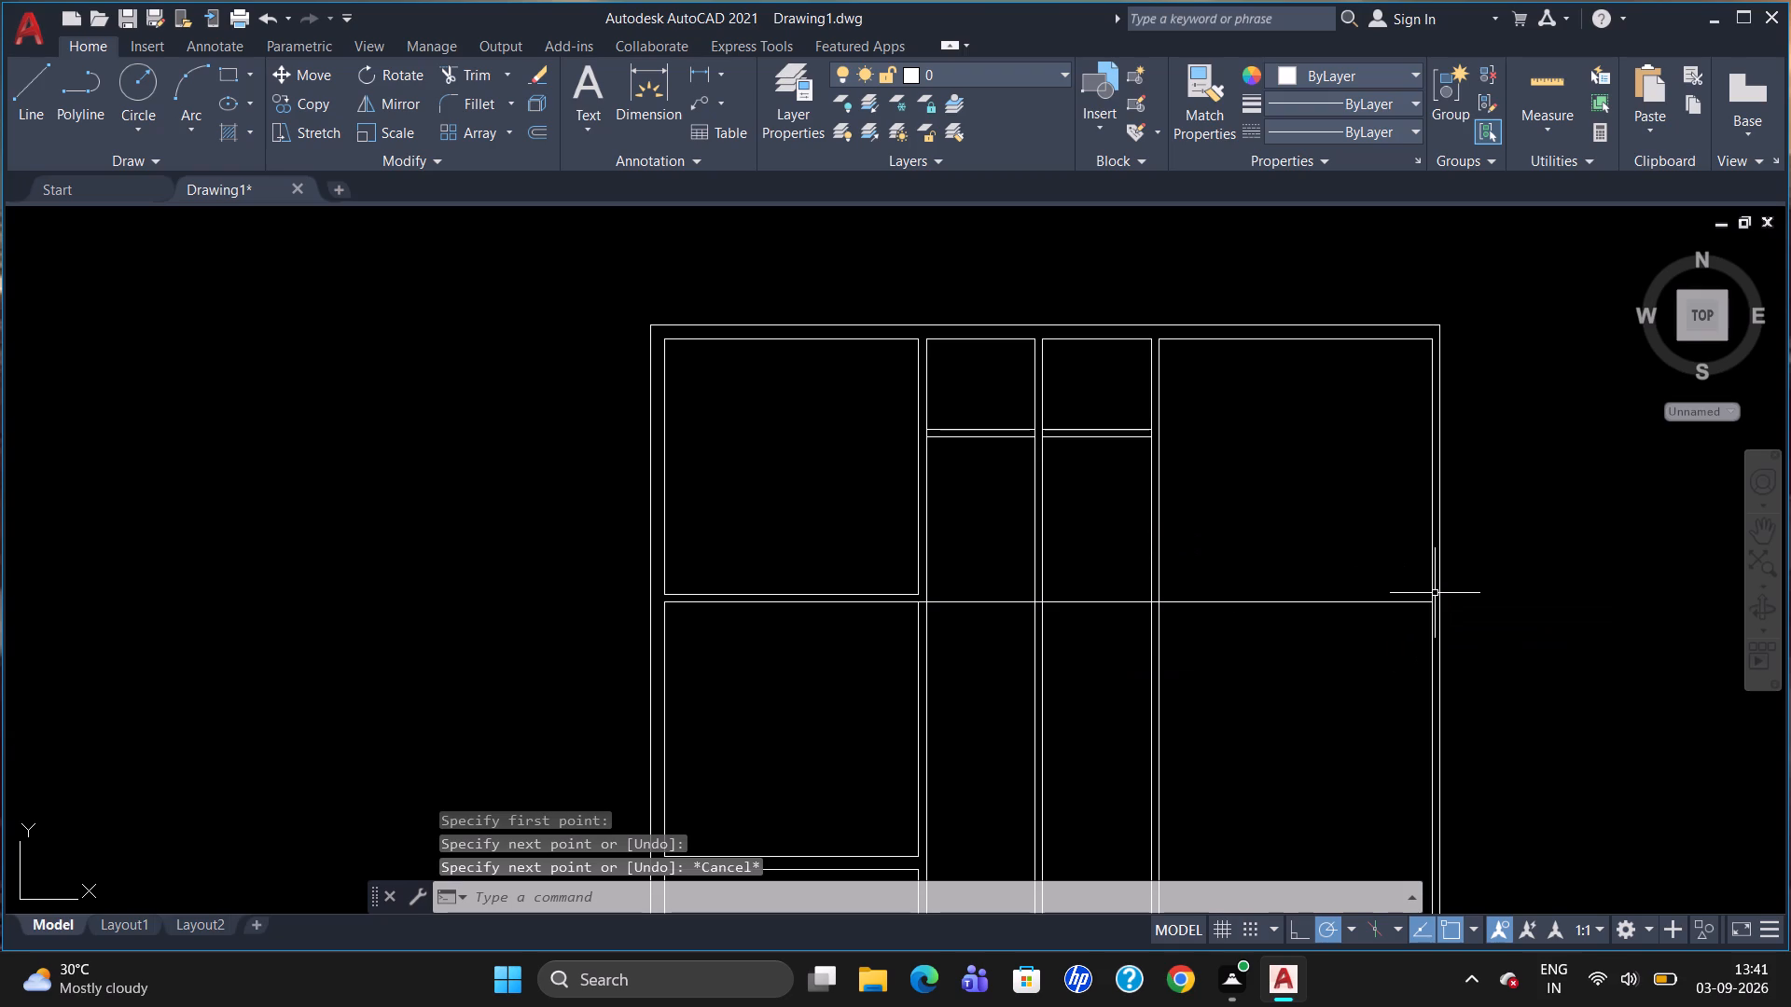
Offset the long horizontal line 5" upward to form a partition wall across the interior.
key("o")
key("Return")
type("5\"")
key("Return")
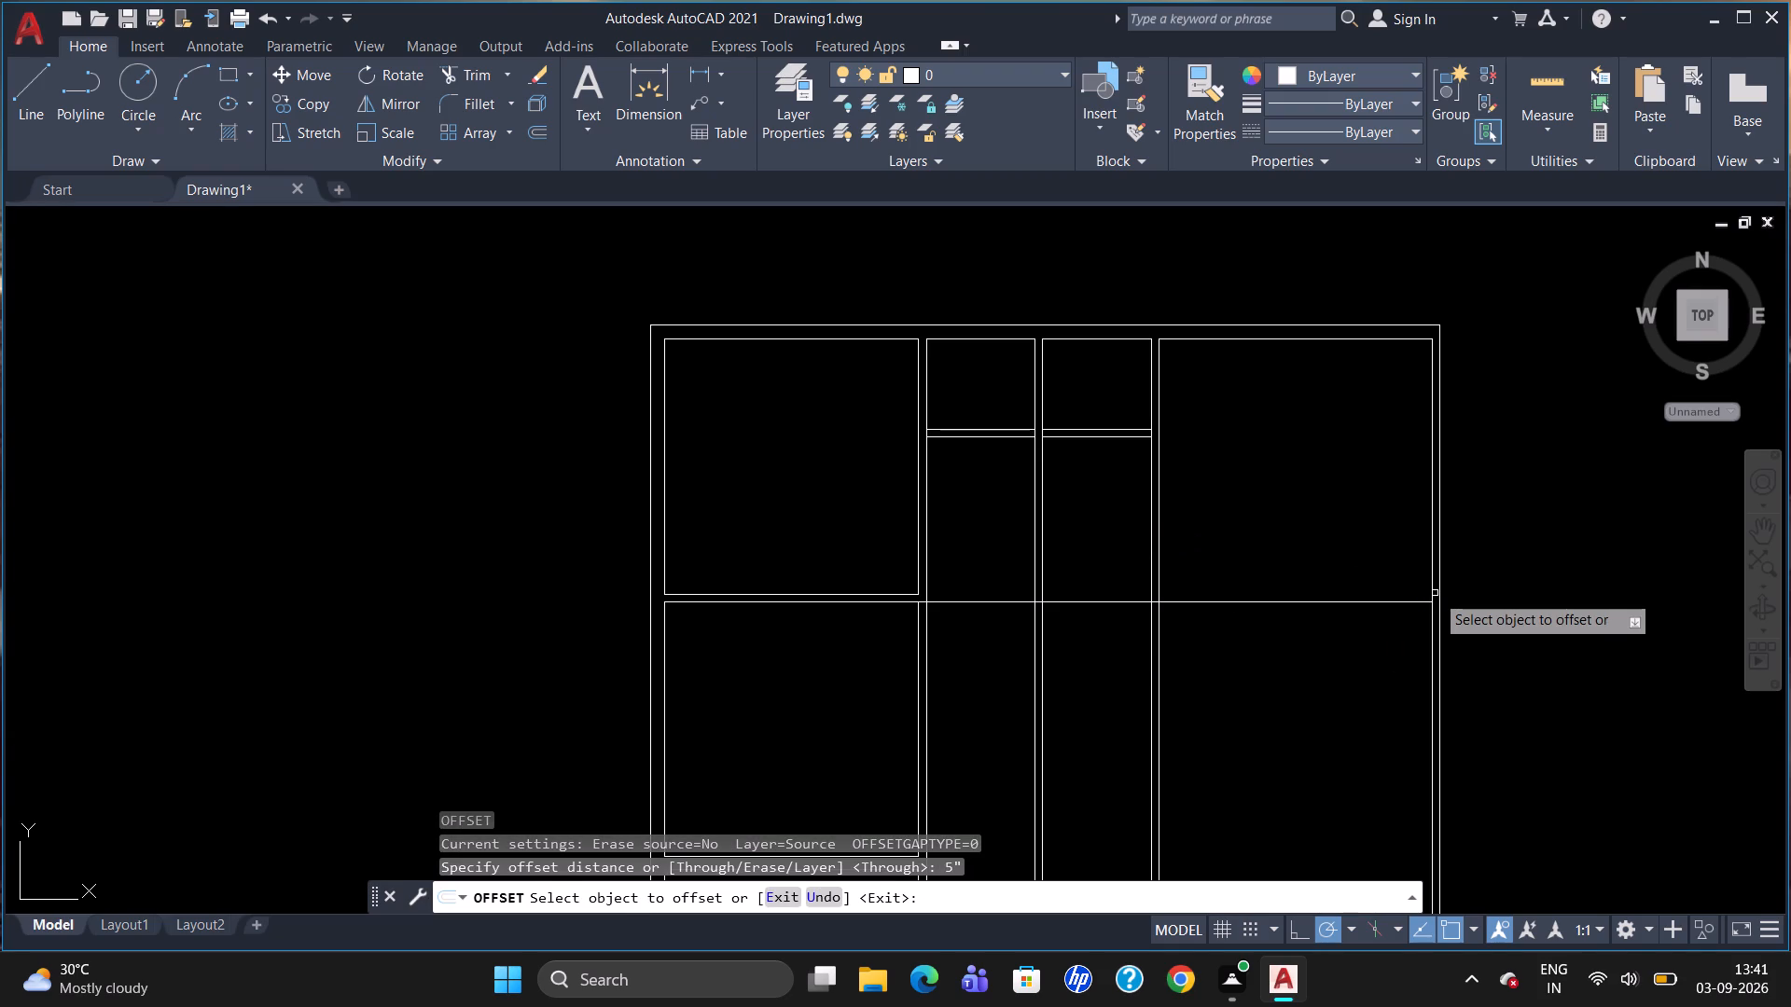
double_click(1255, 602)
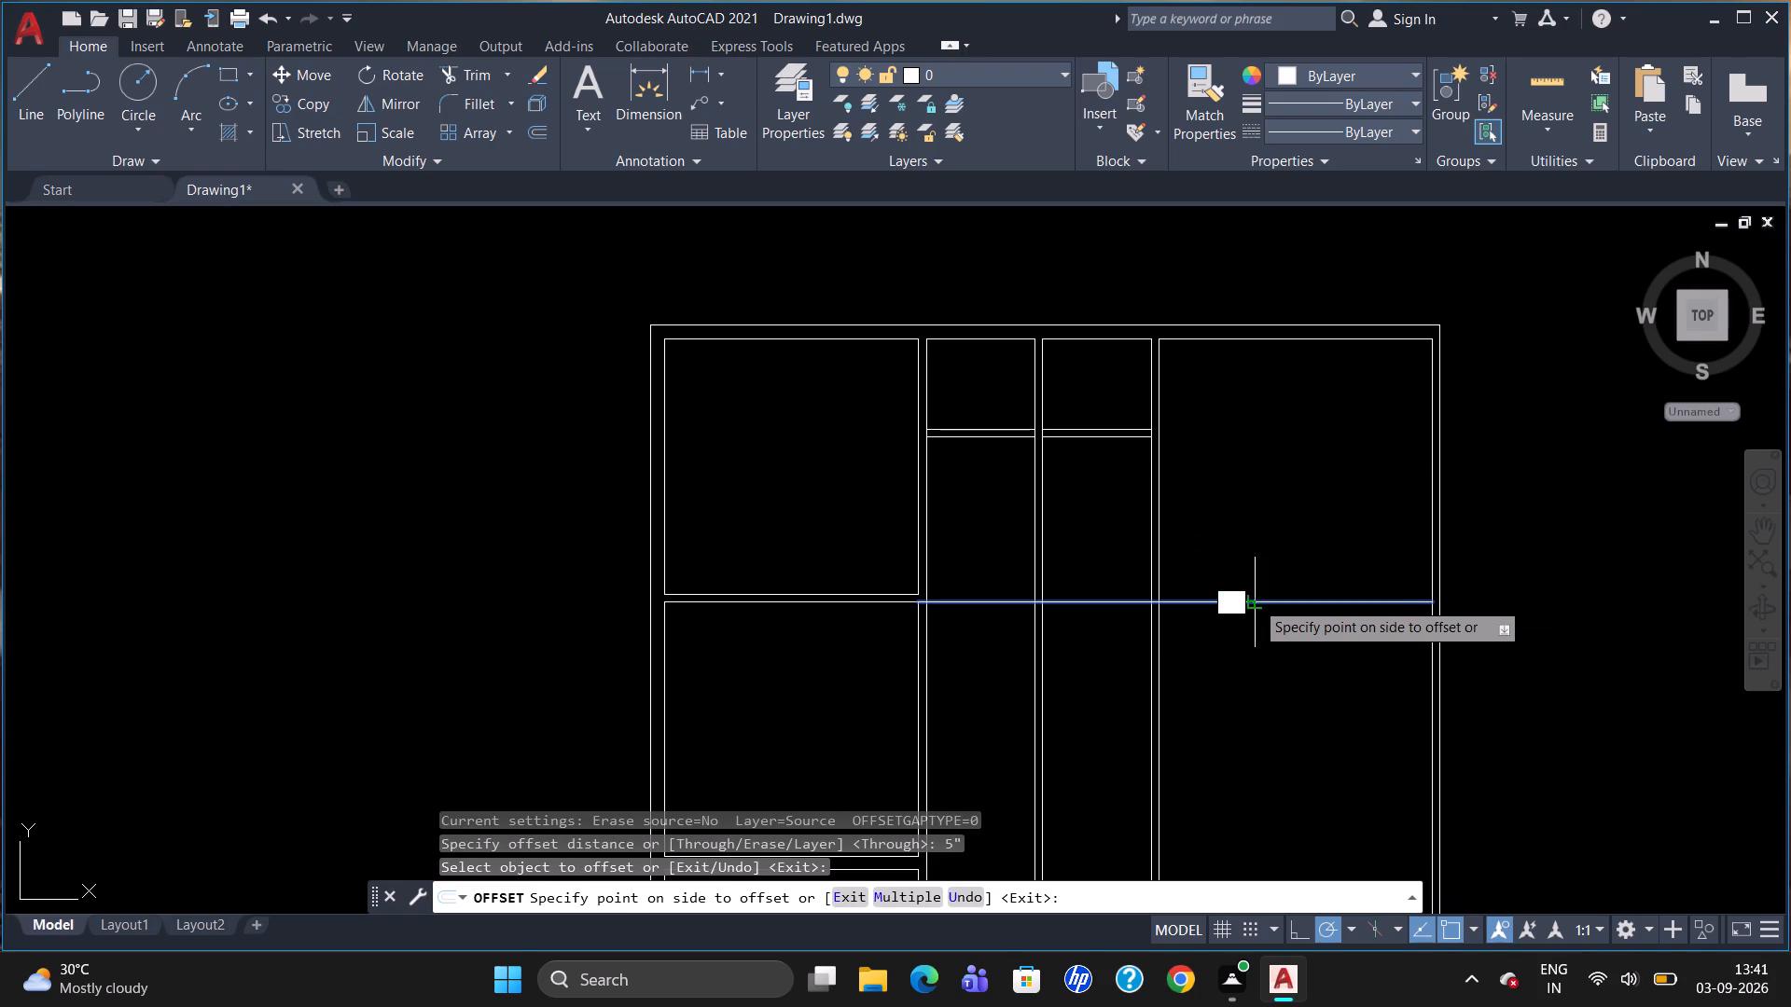
left_click(1224, 578)
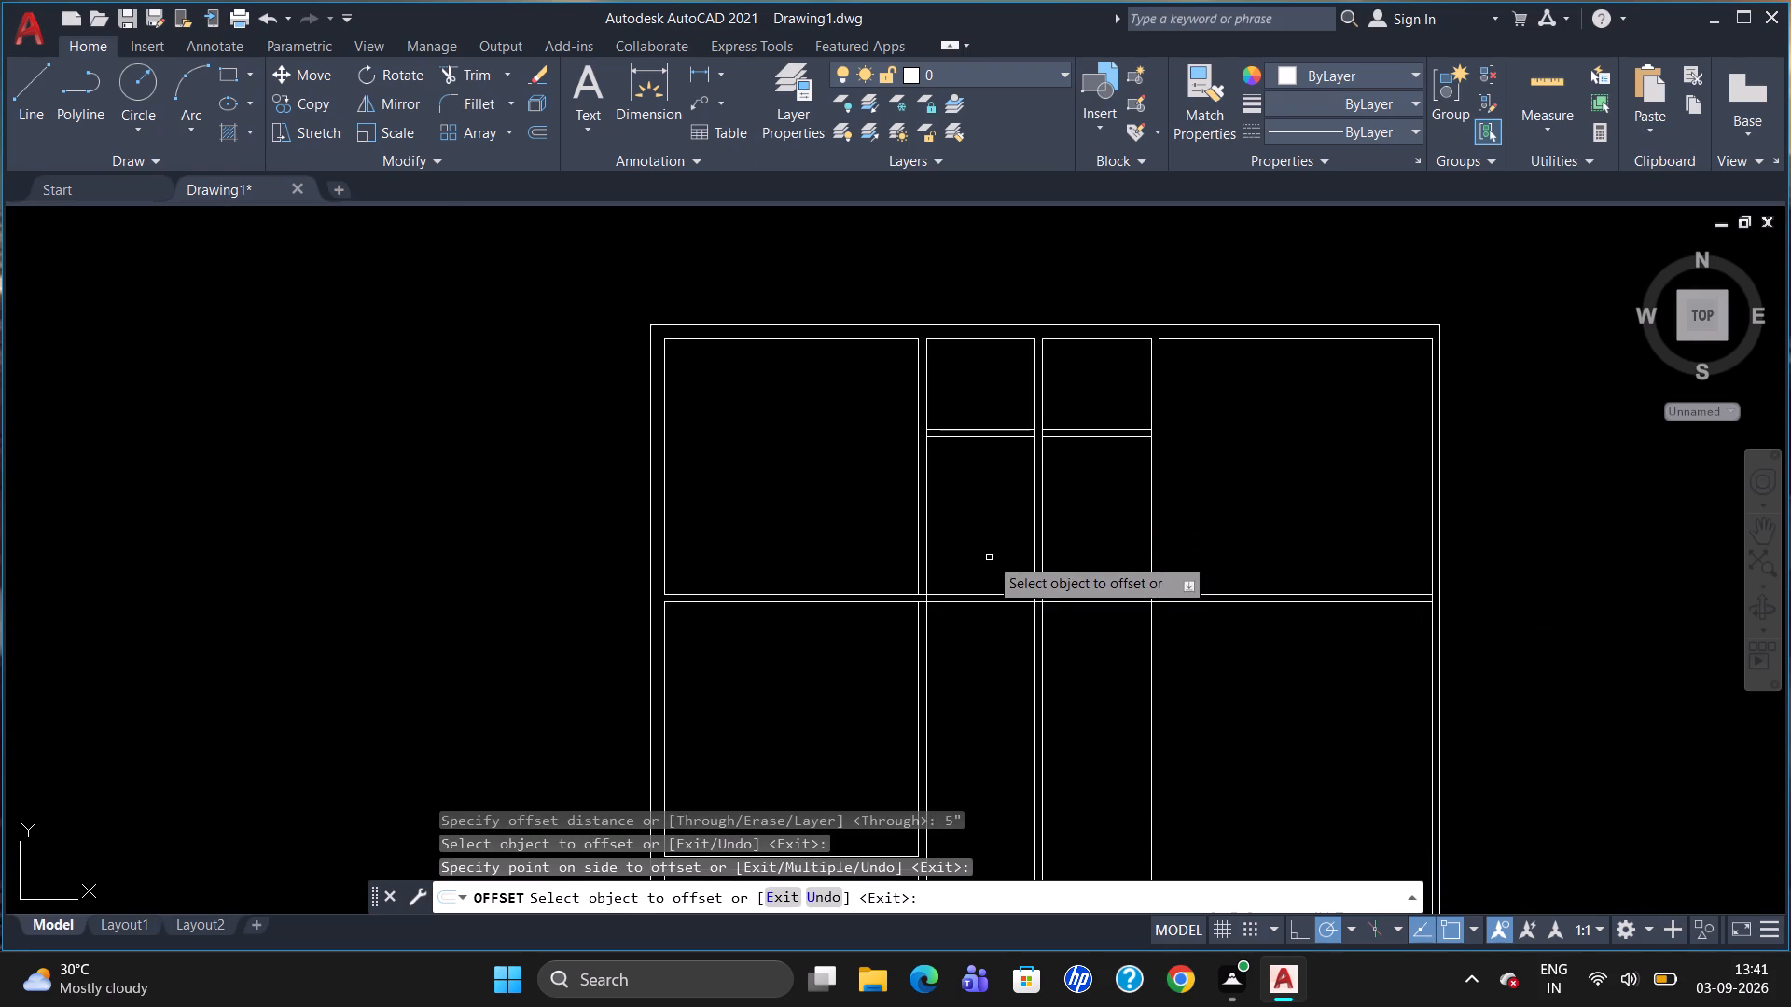
scroll(990, 549, "up", 1)
scroll(992, 562, "down", 1)
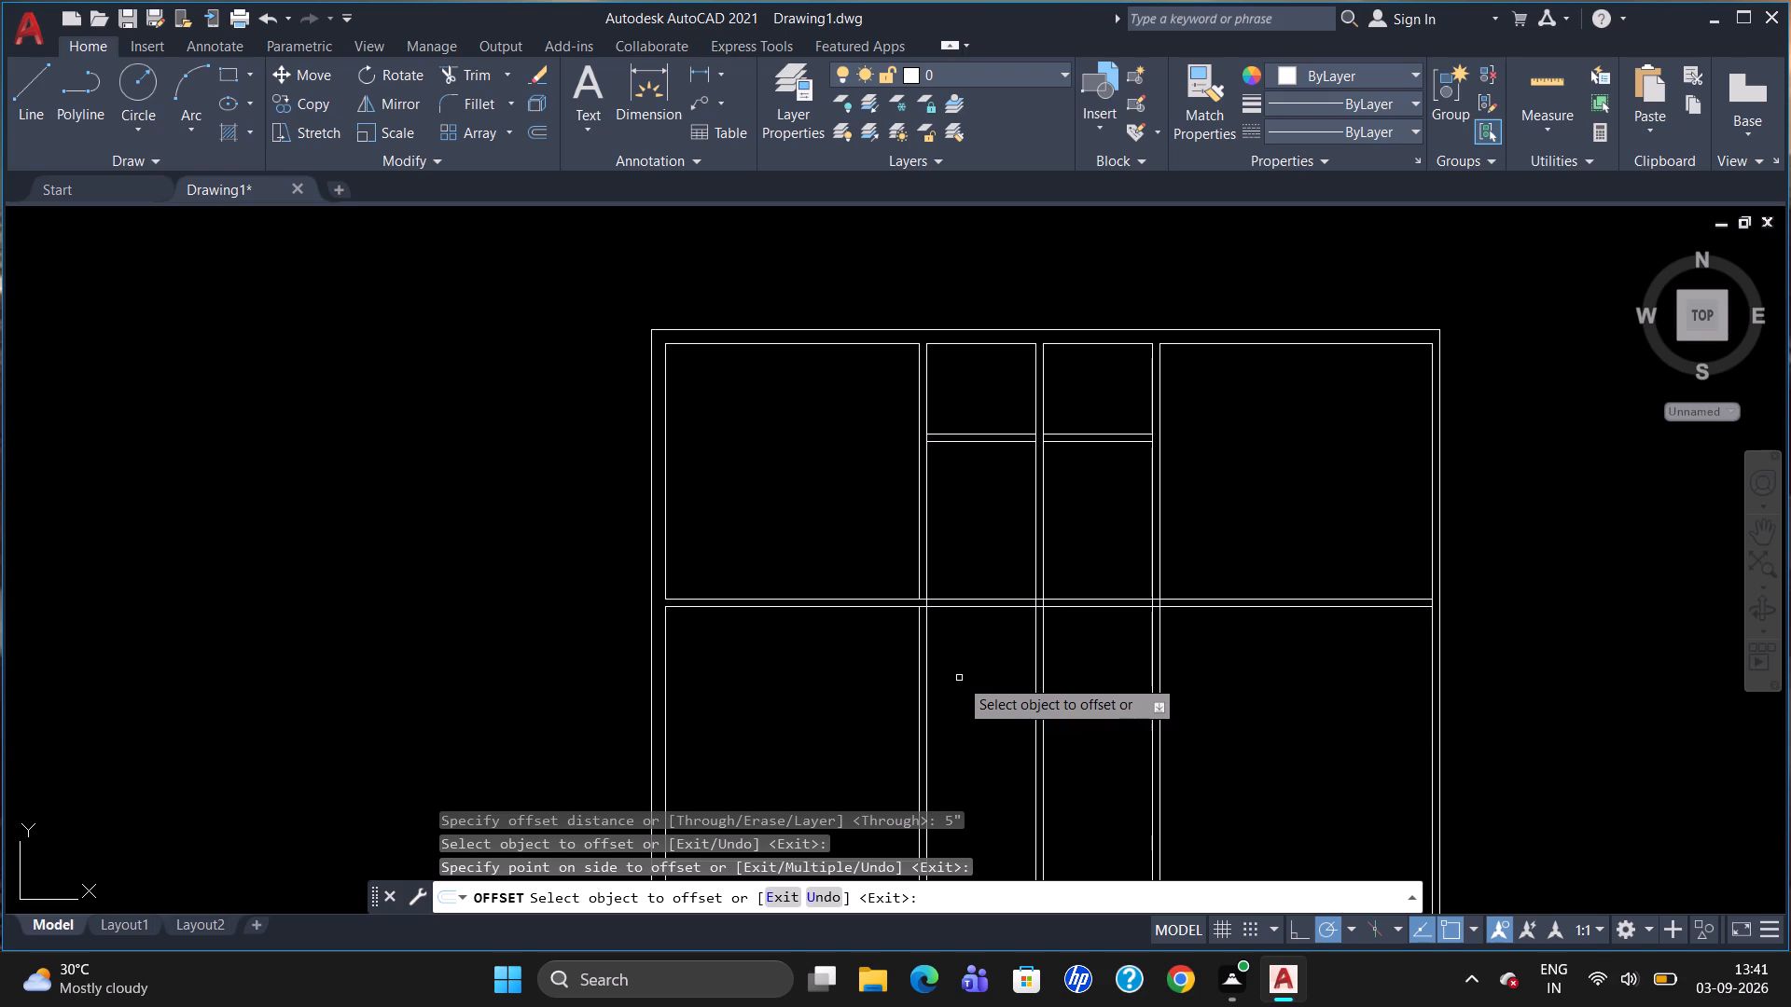
key("Escape")
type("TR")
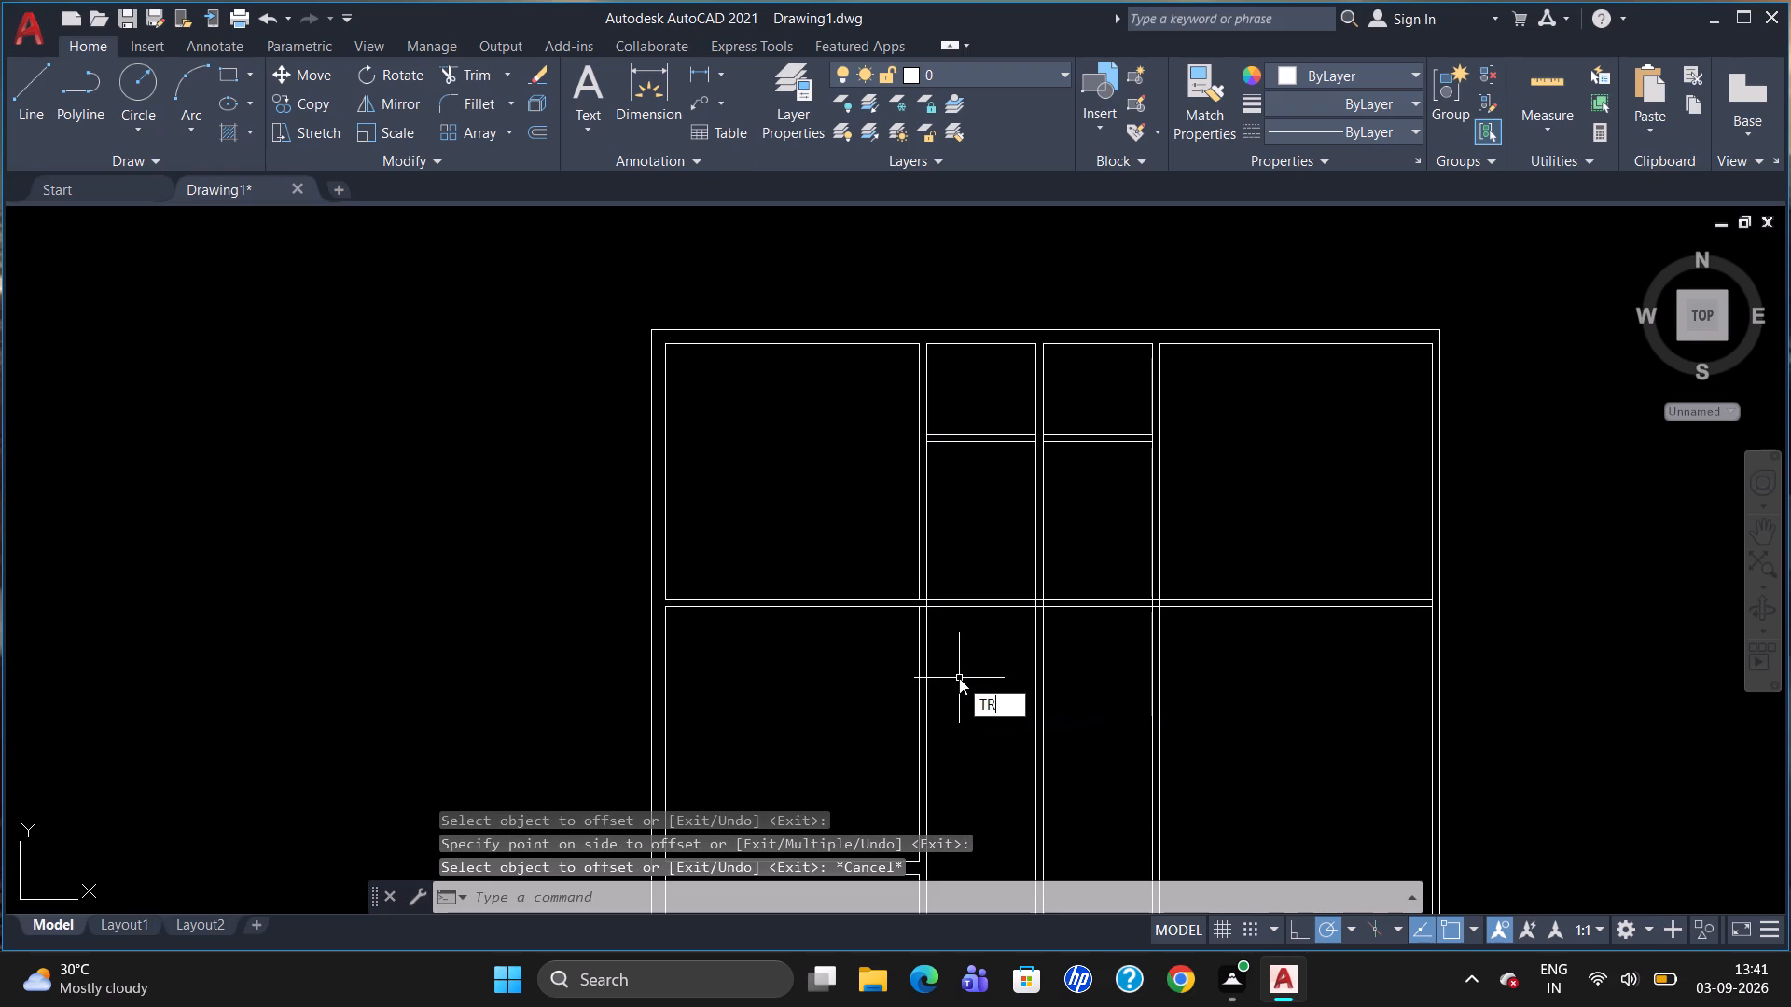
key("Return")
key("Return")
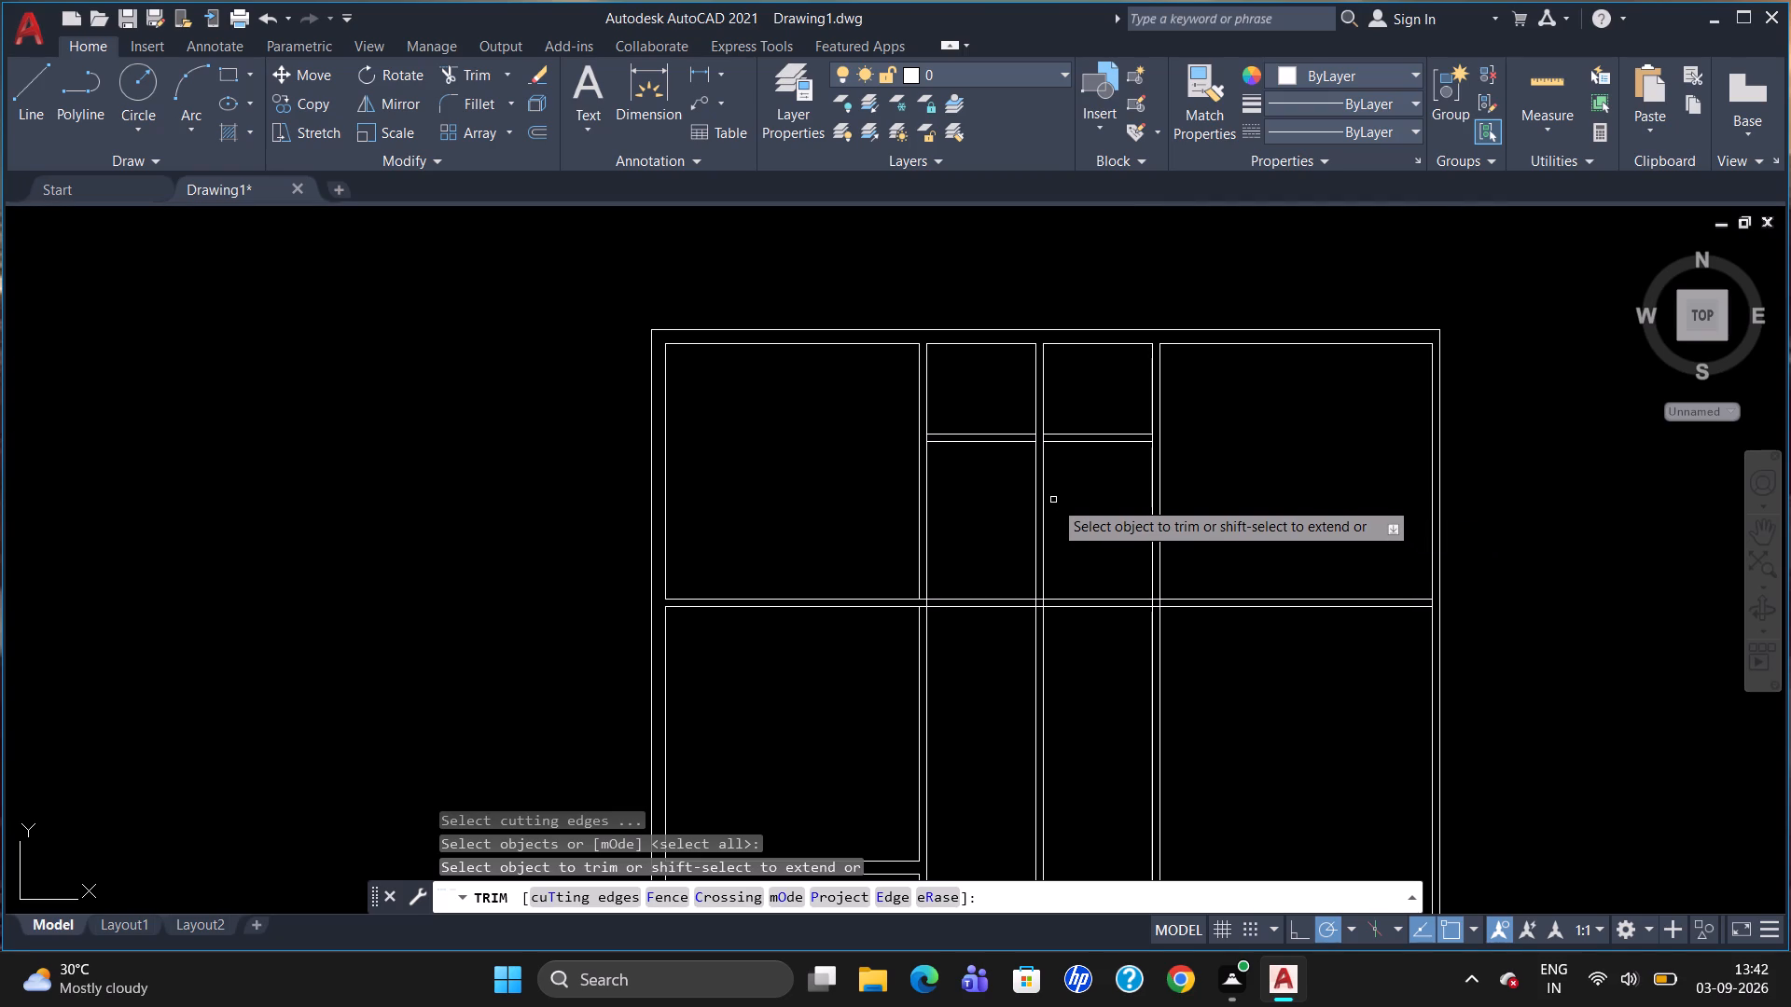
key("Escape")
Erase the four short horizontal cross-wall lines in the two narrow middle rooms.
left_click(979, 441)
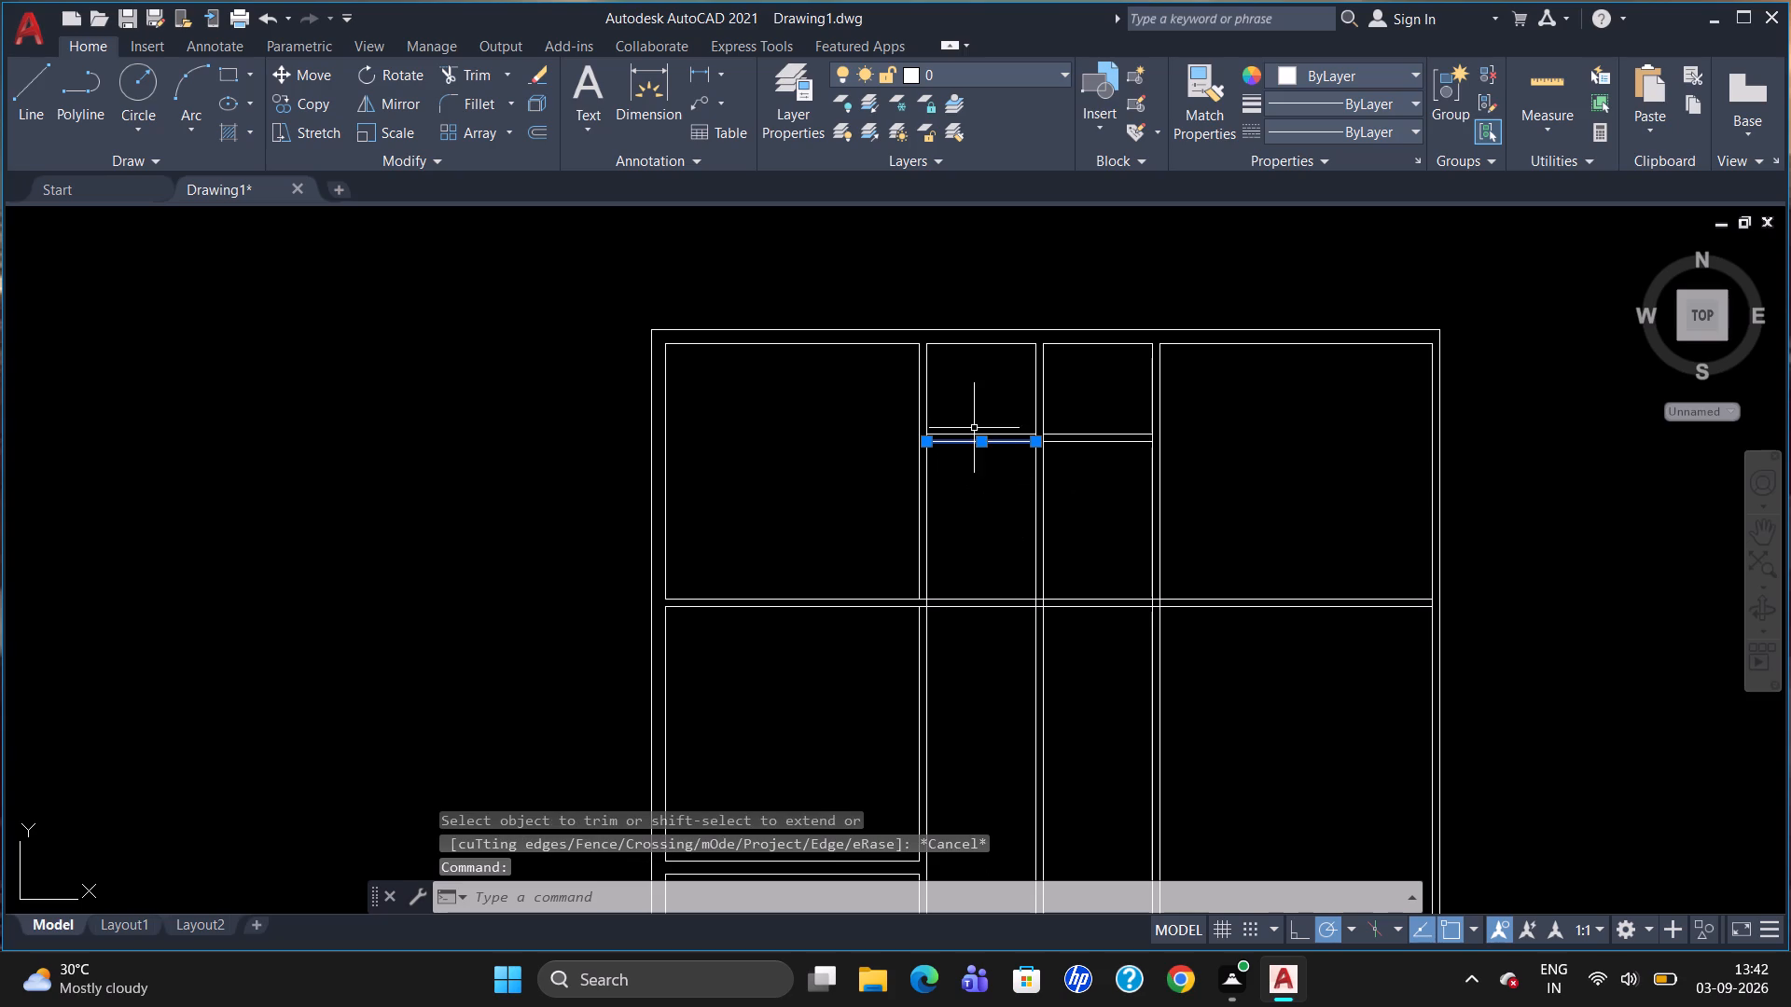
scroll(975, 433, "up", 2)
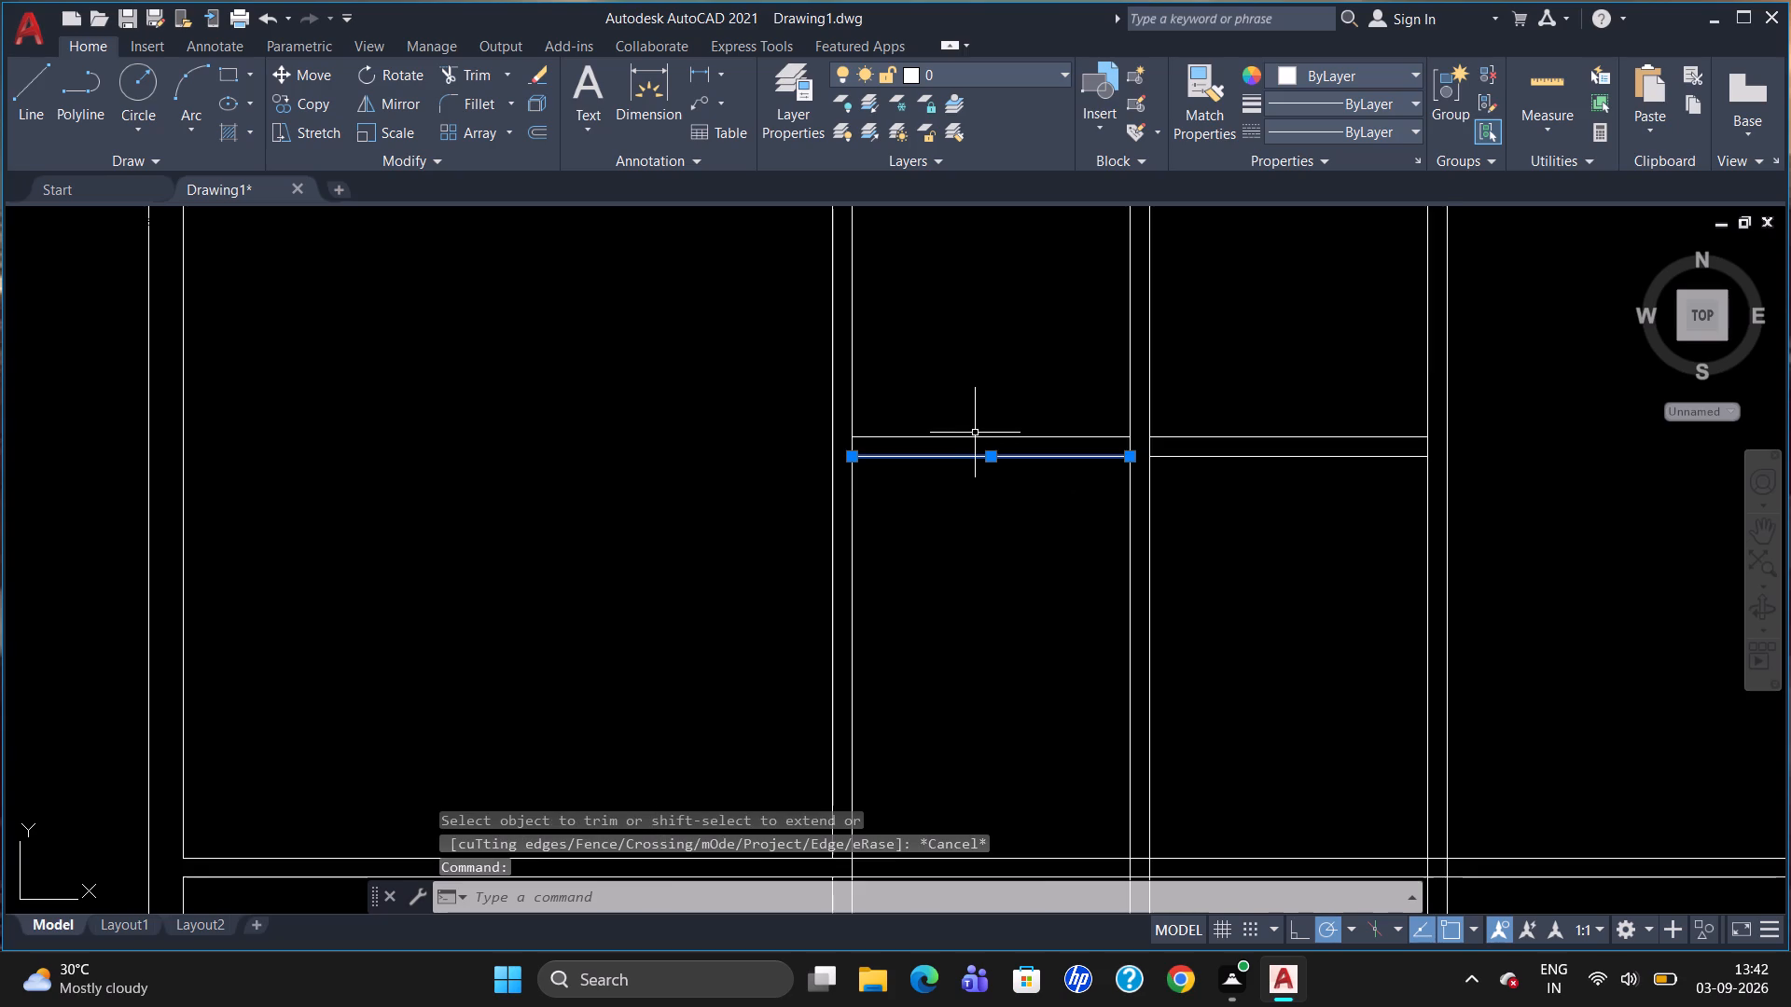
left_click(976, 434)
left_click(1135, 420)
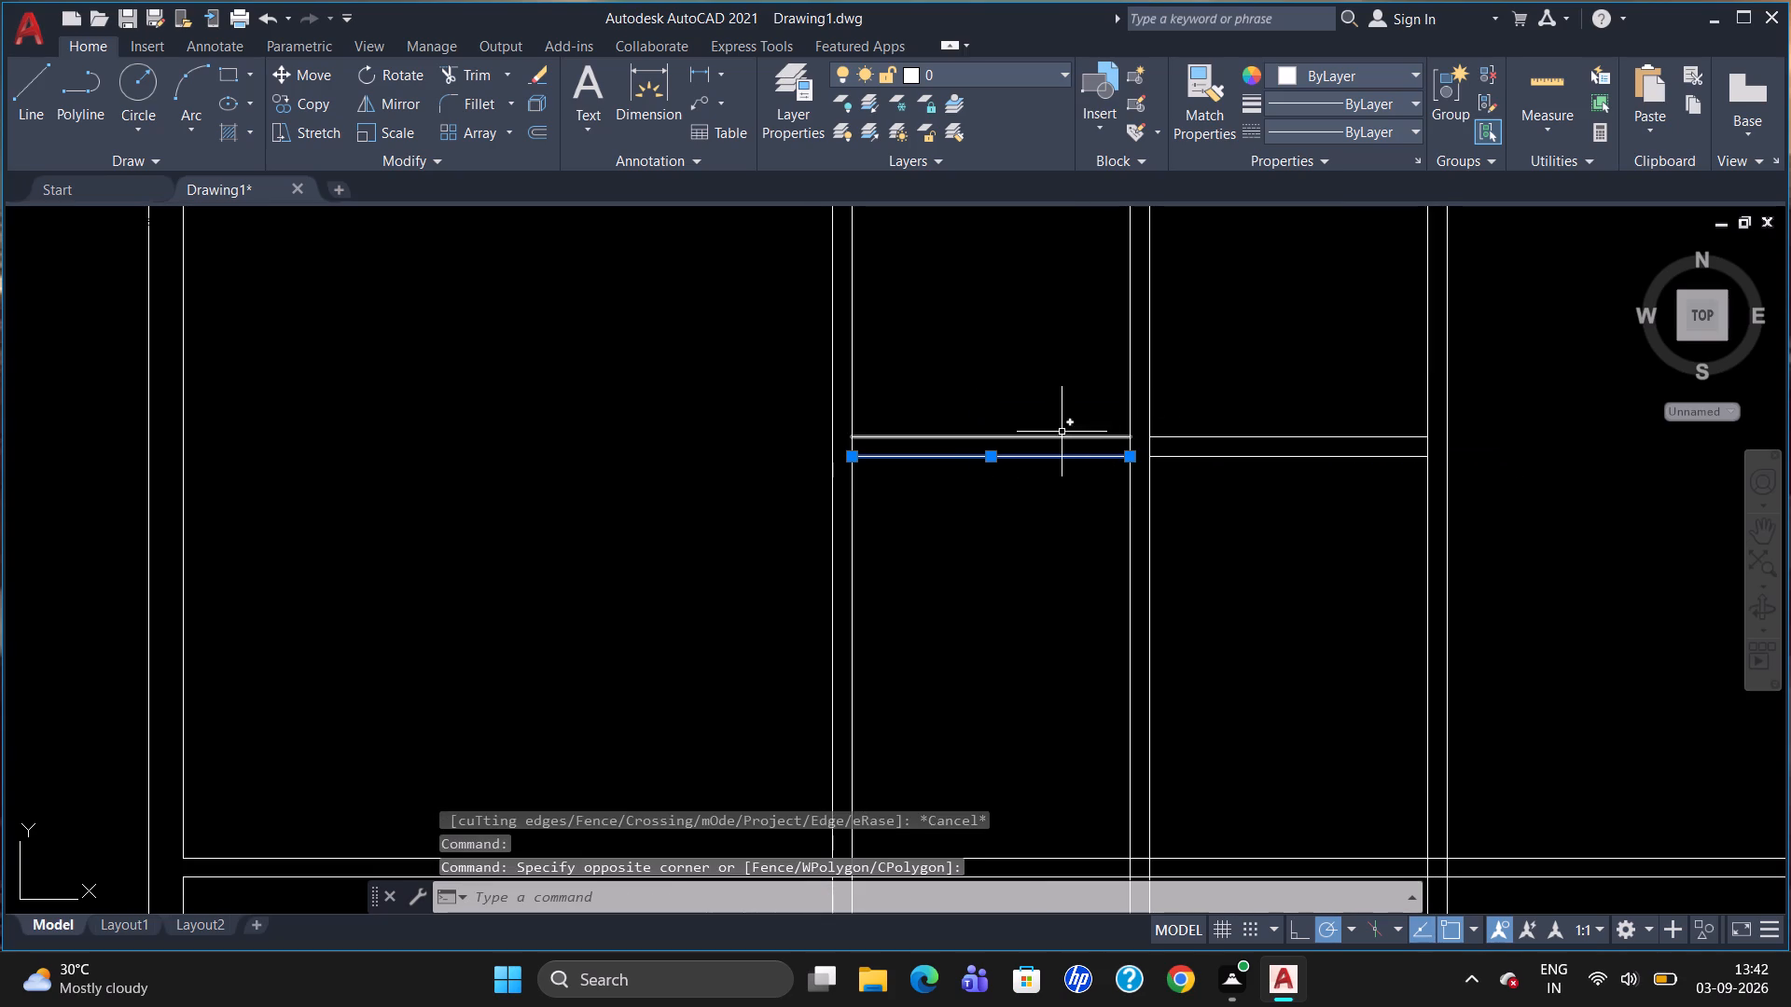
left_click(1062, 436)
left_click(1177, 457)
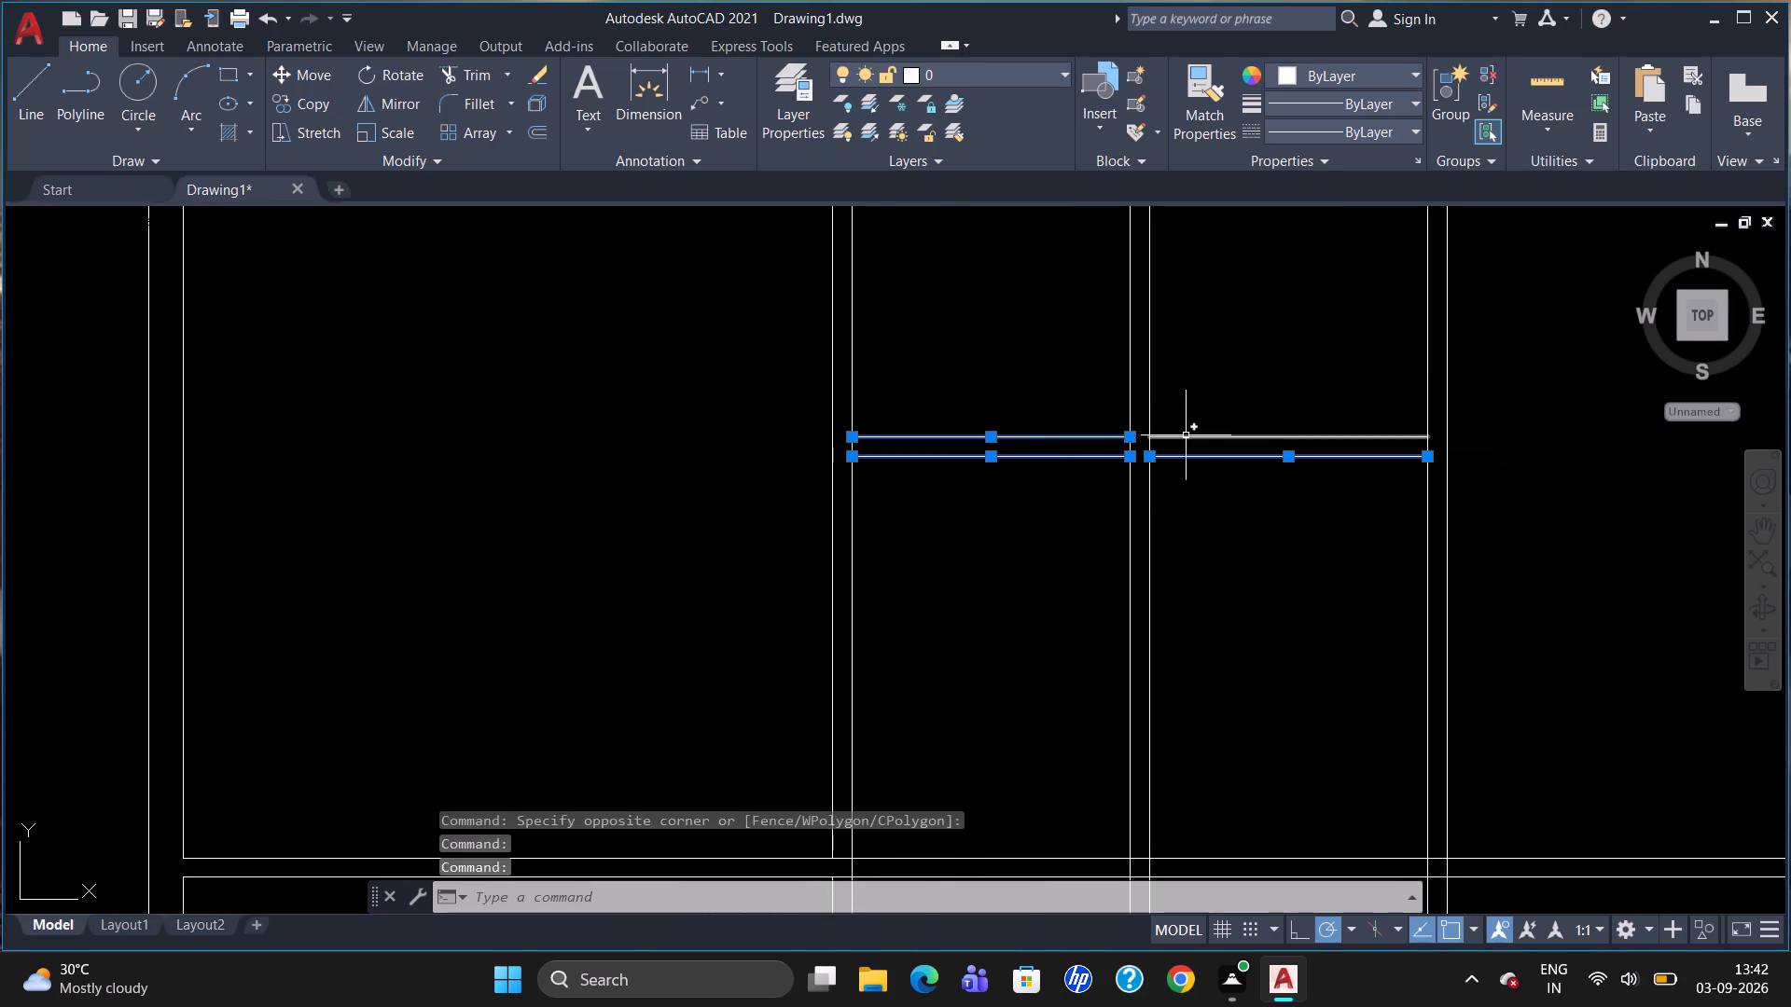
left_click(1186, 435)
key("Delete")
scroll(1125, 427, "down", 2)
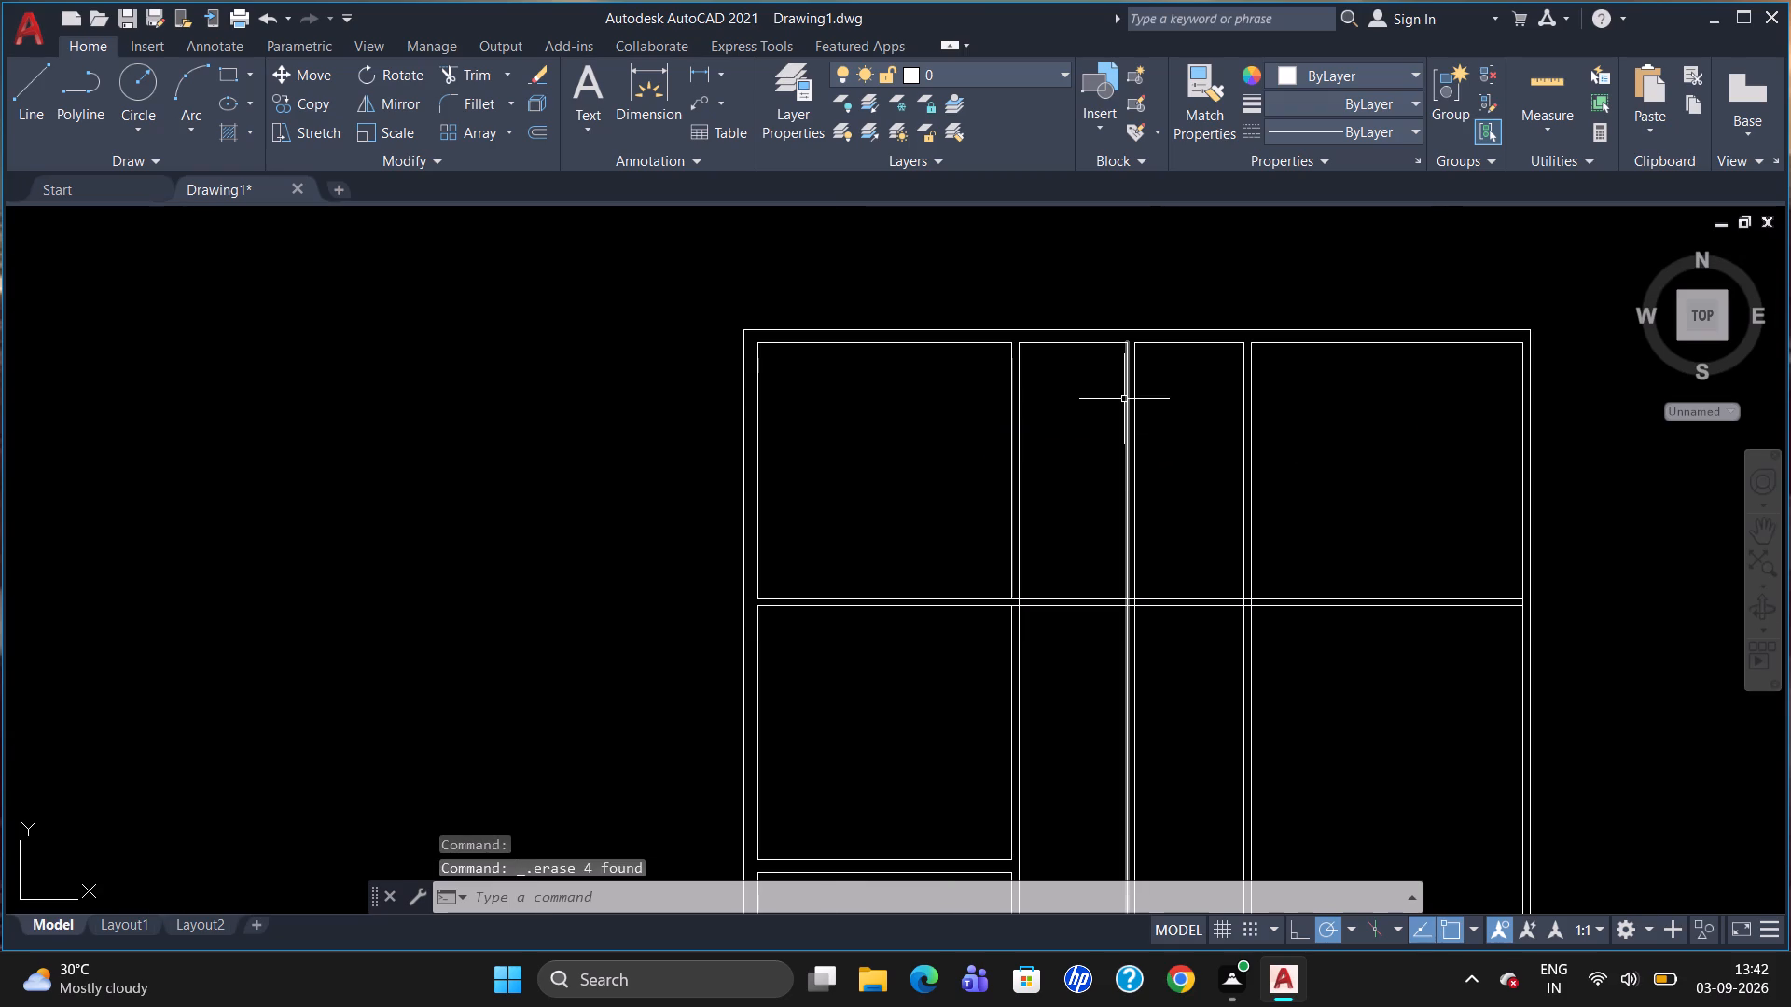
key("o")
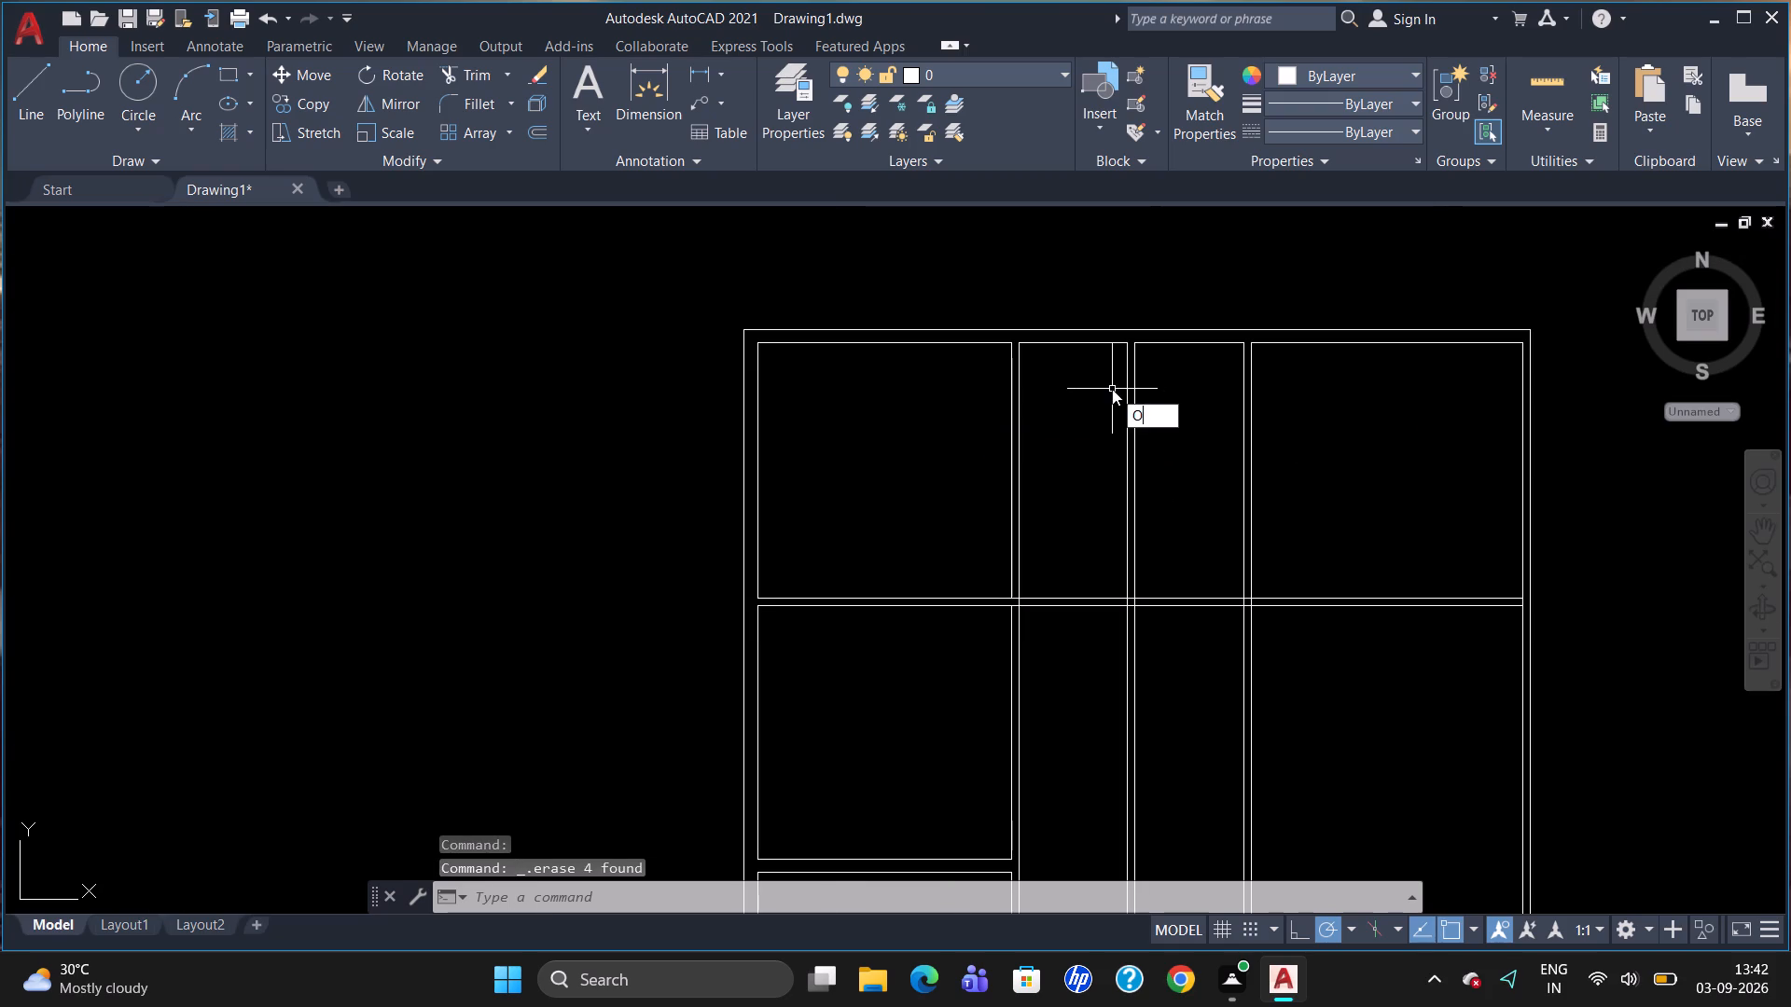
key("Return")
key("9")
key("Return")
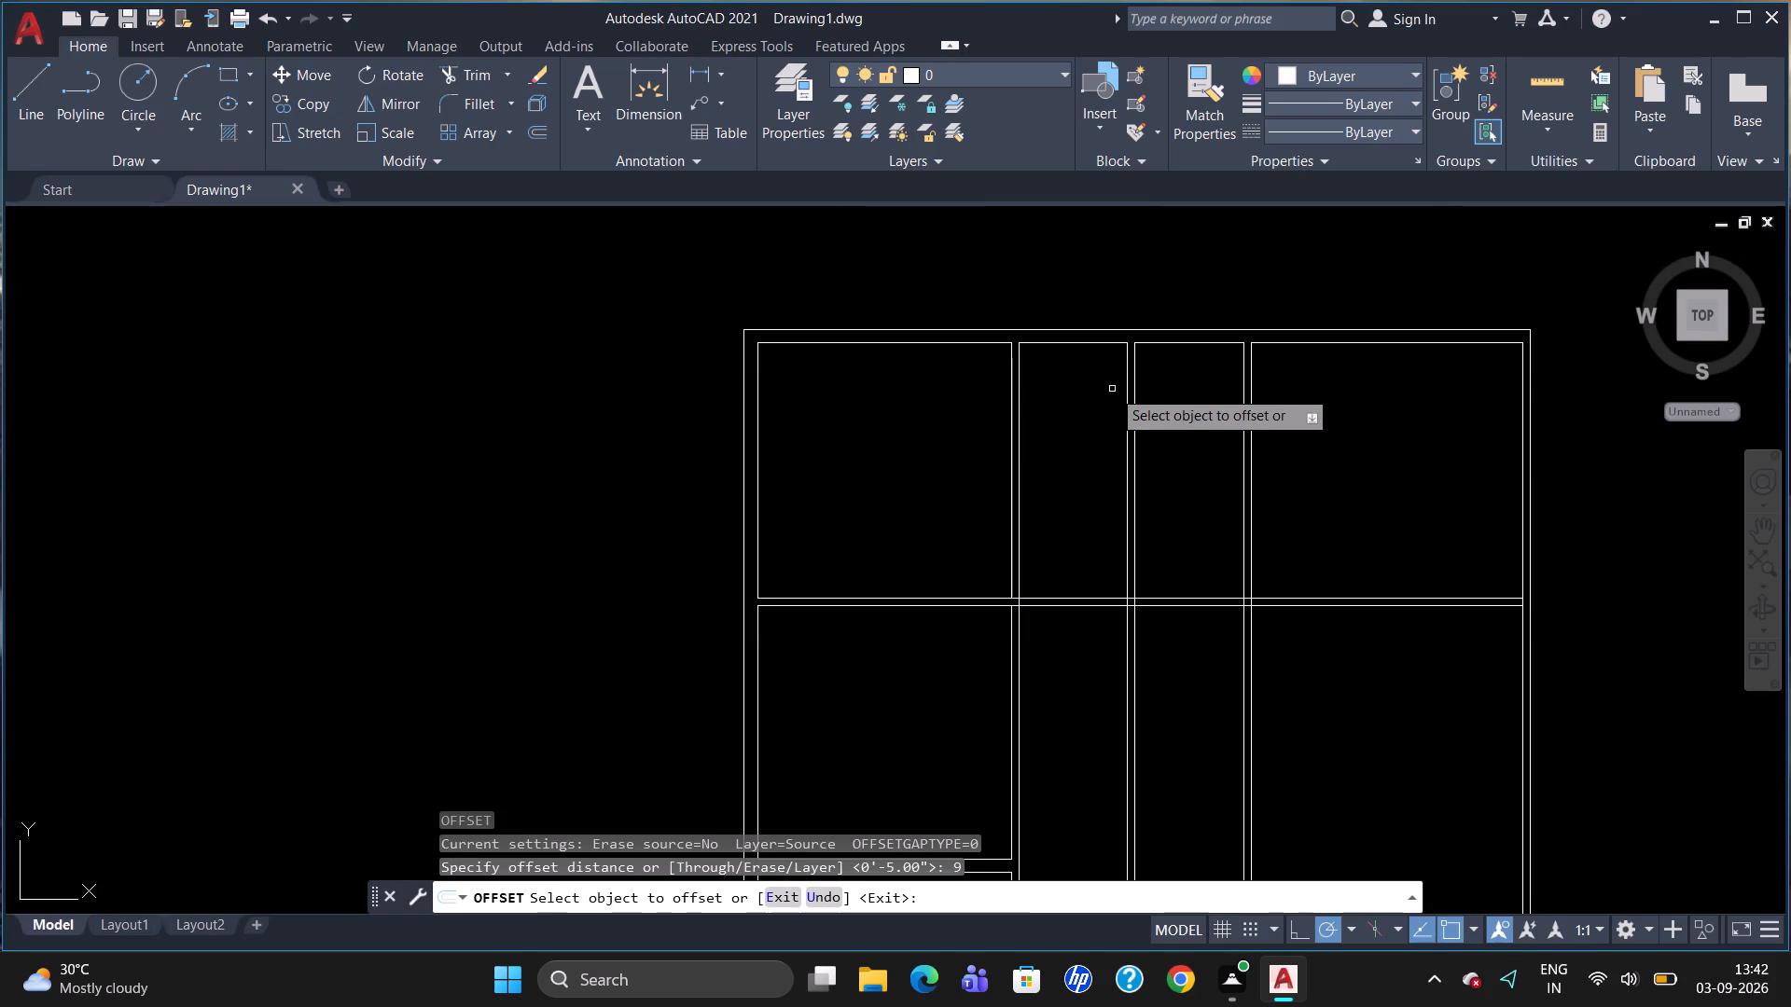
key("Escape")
Offset the top wall's inner edge 9' downward in each of the two narrow middle rooms.
key("o")
key("Return")
key("9")
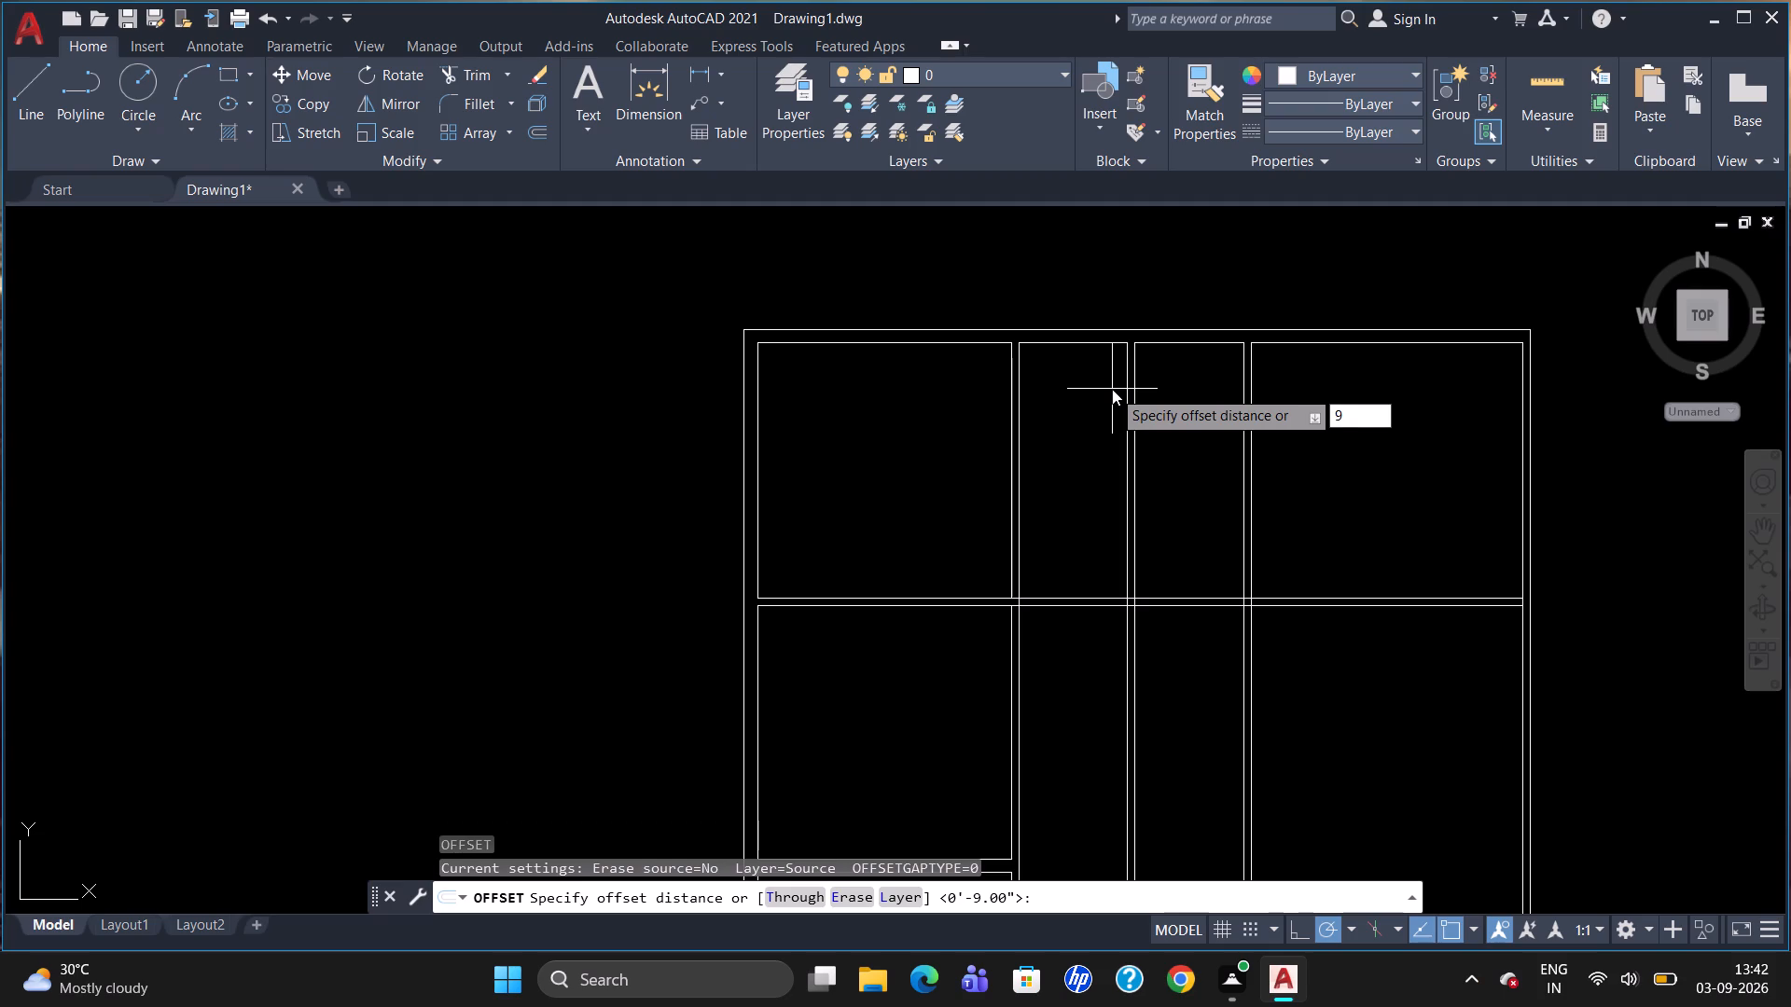
key("apostrophe")
key("Return")
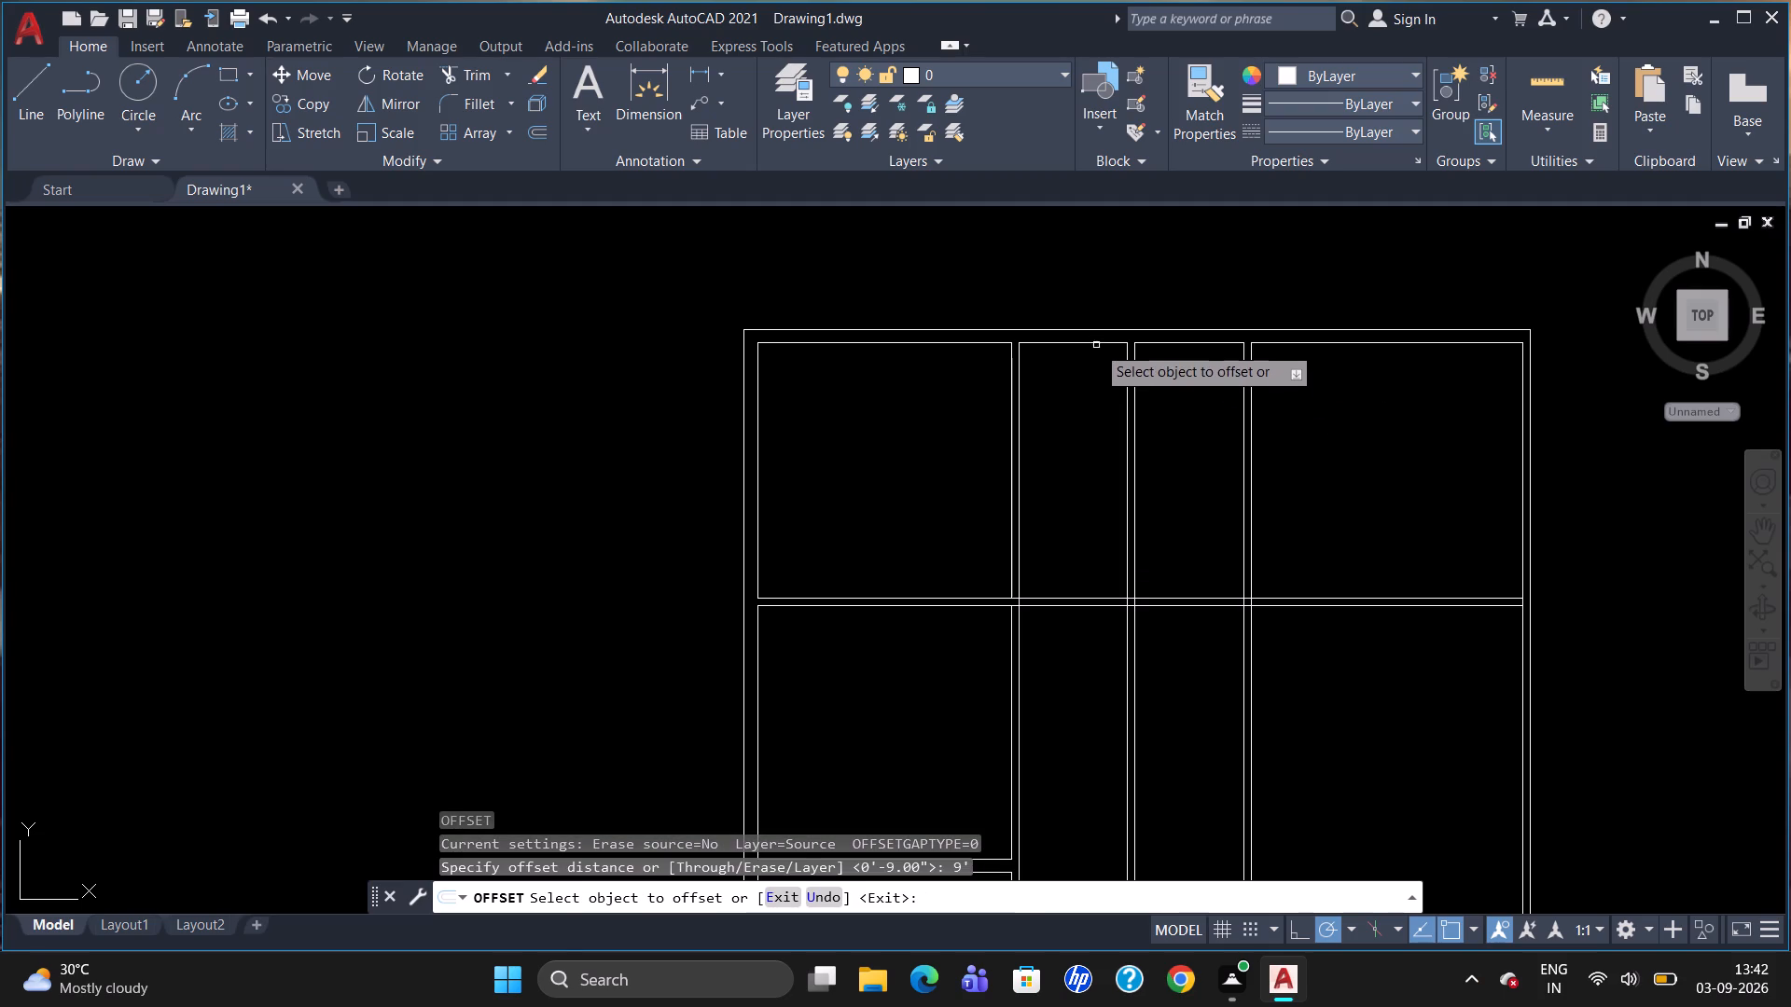
left_click(1097, 348)
left_click_drag(1094, 350, 1095, 359)
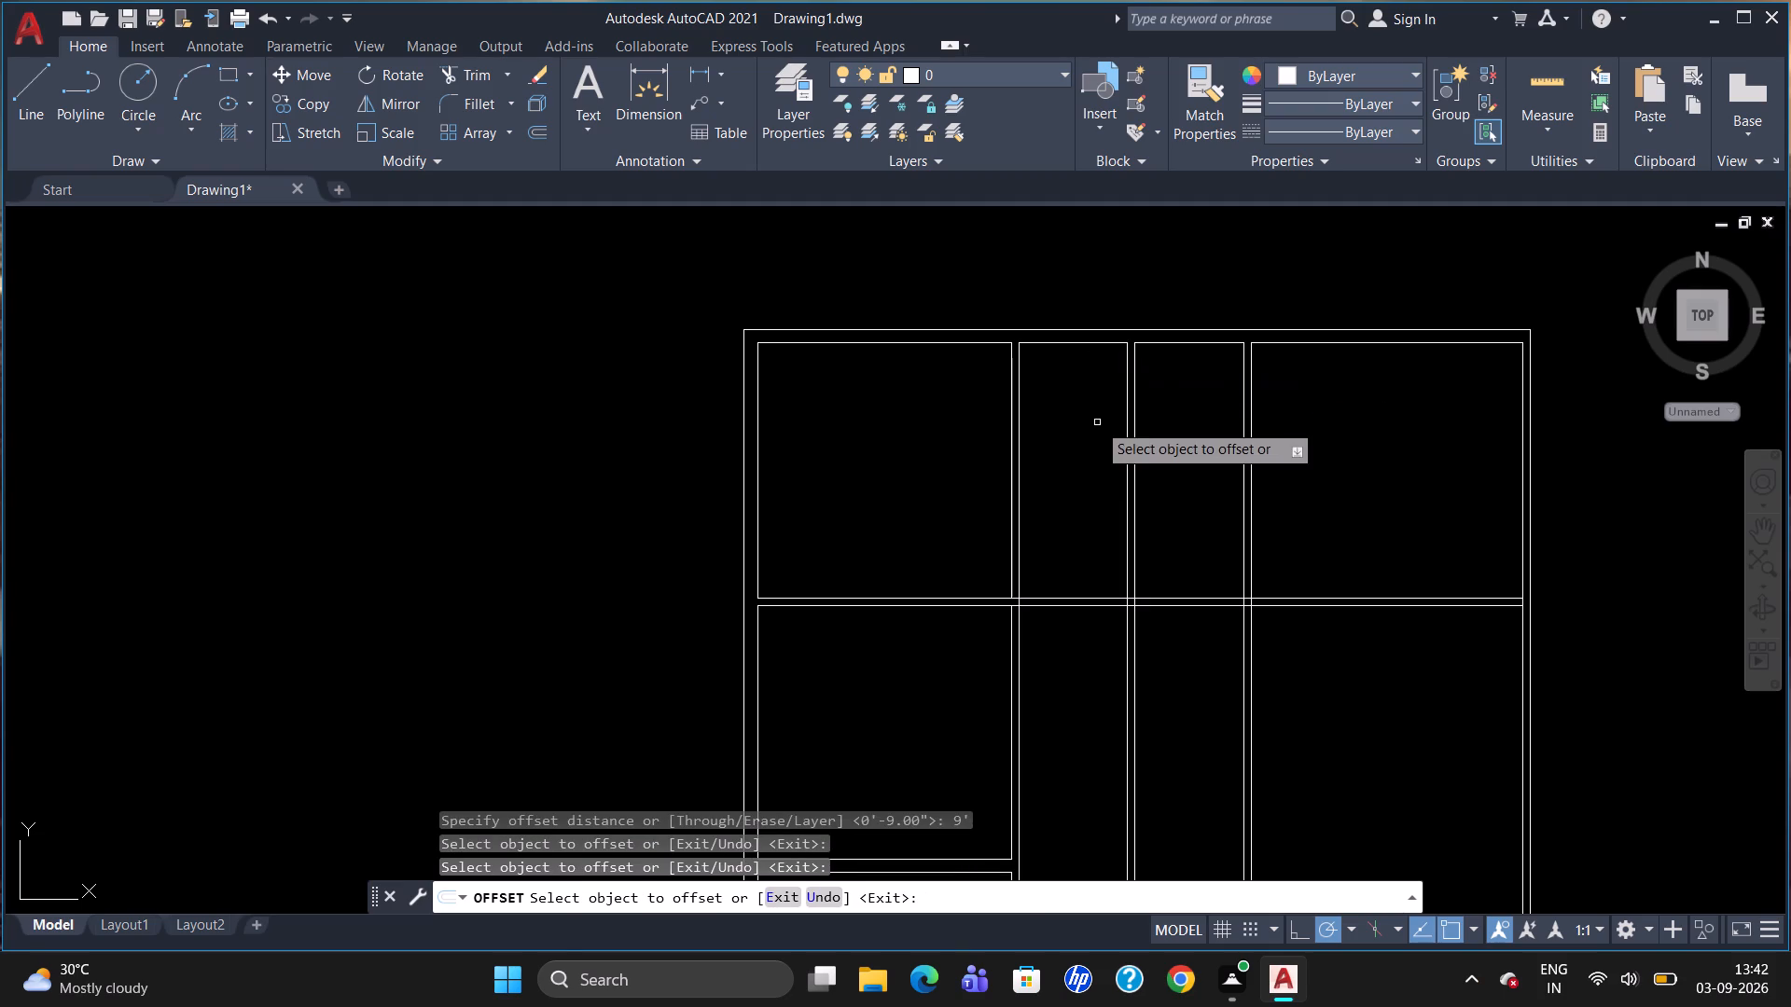
left_click(1077, 339)
left_click(1080, 342)
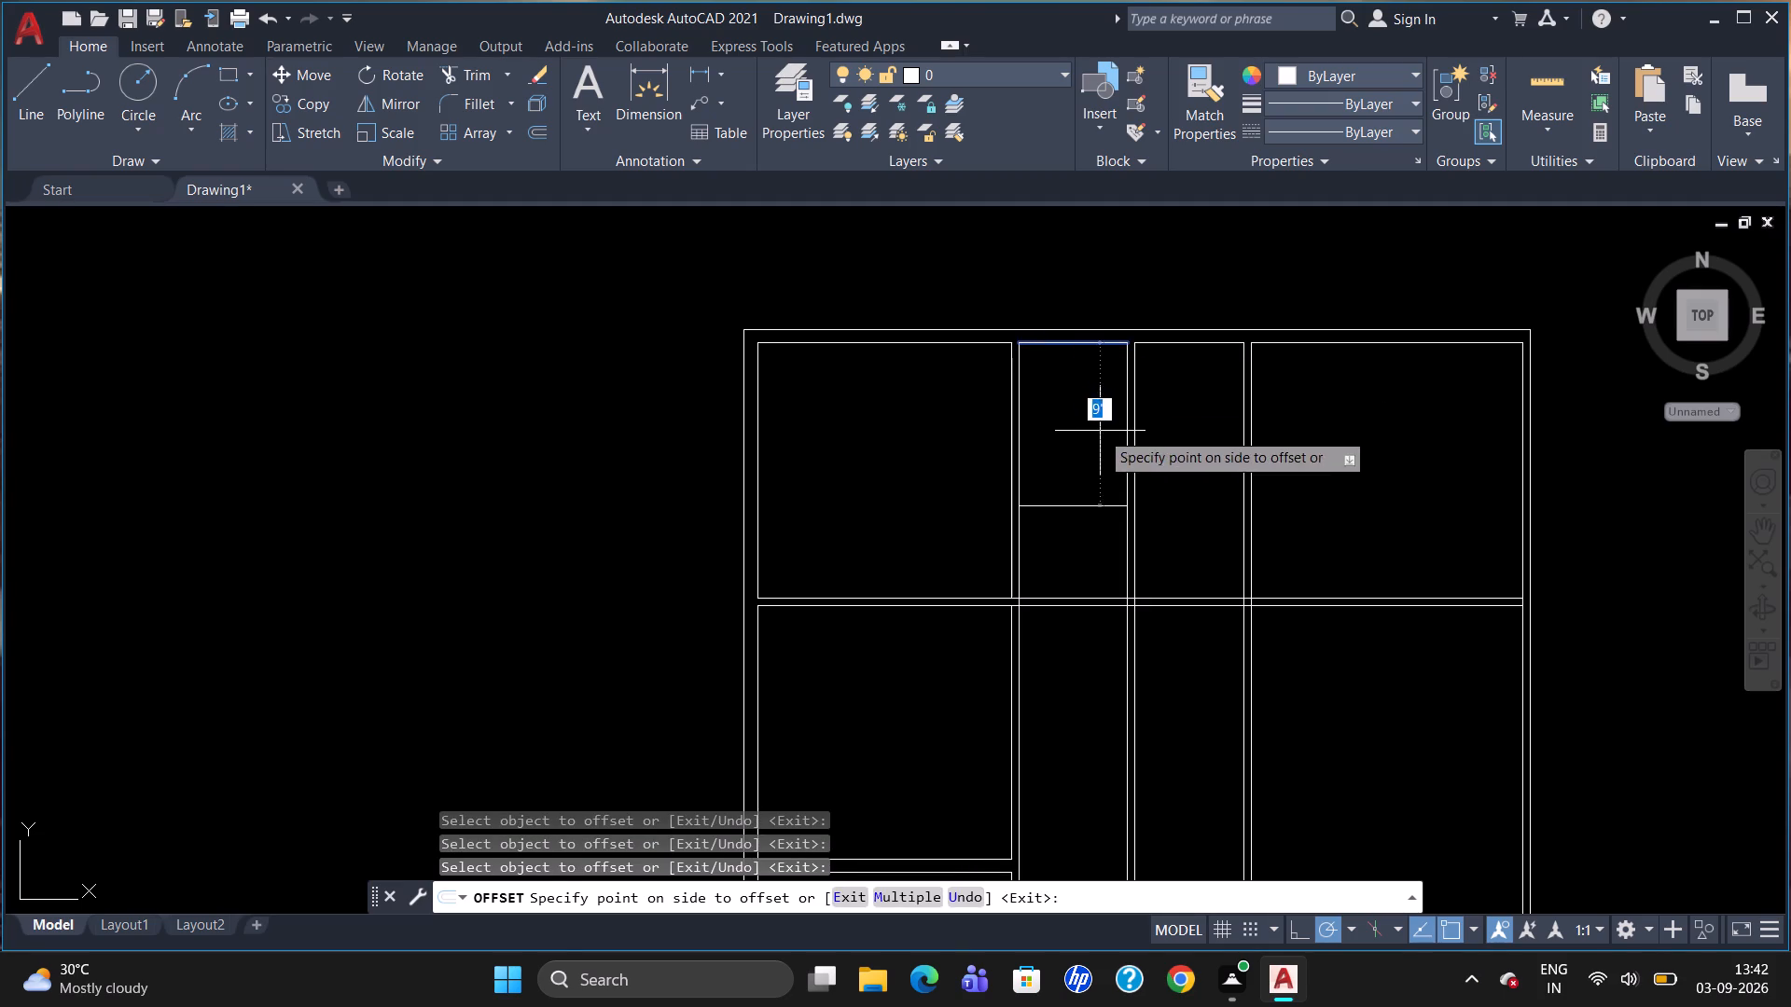
left_click(1100, 431)
left_click(1187, 342)
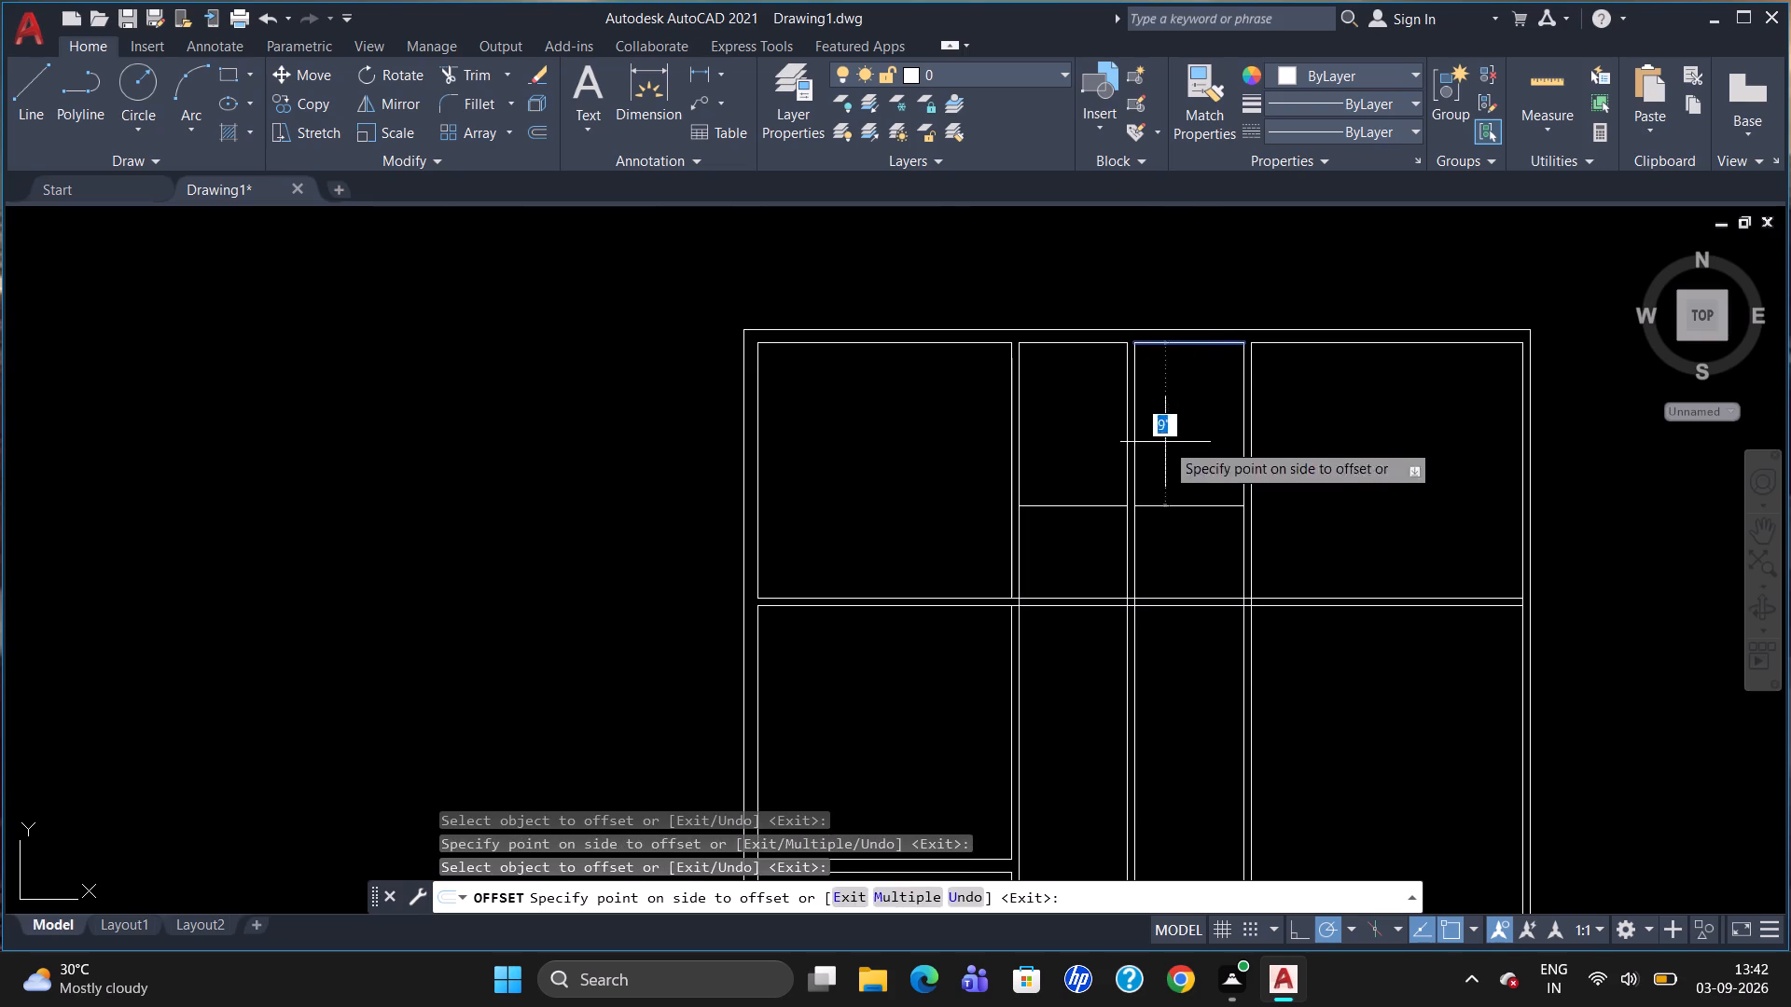
left_click(1165, 443)
Offset each of the two new short horizontal lines 5" downward to form cross walls in the narrow rooms.
left_click_drag(1094, 506, 1102, 527)
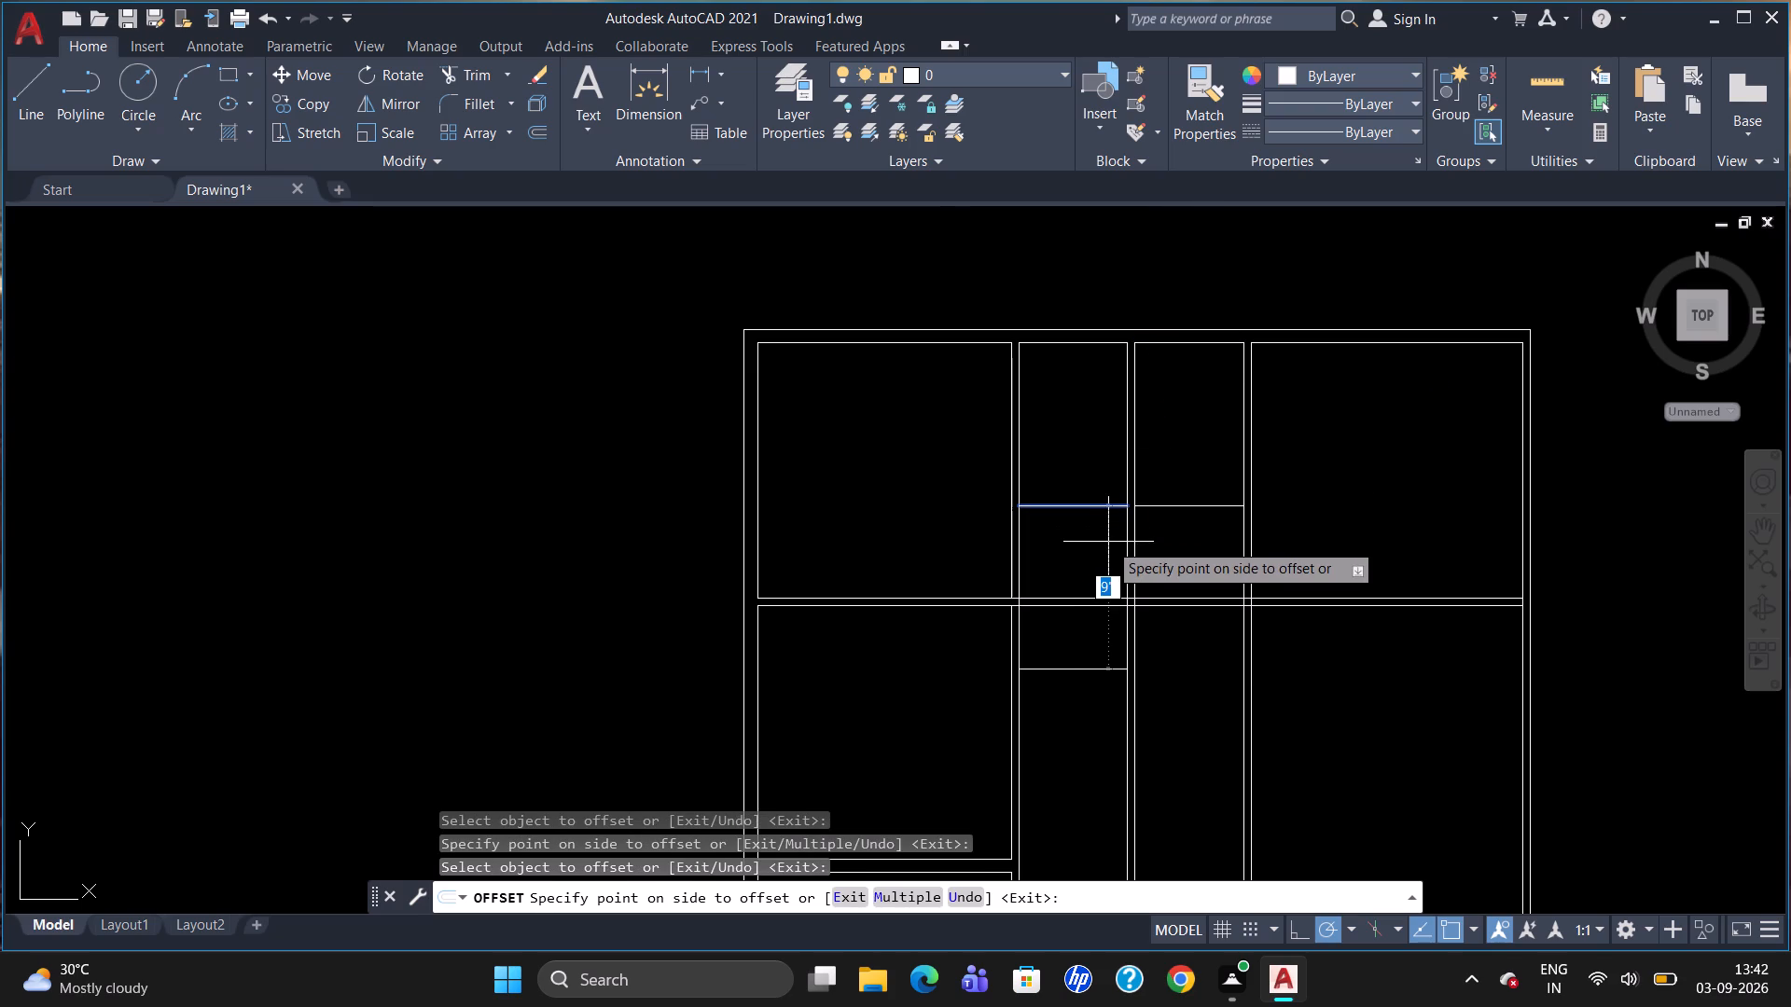
type("5\"")
key("Return")
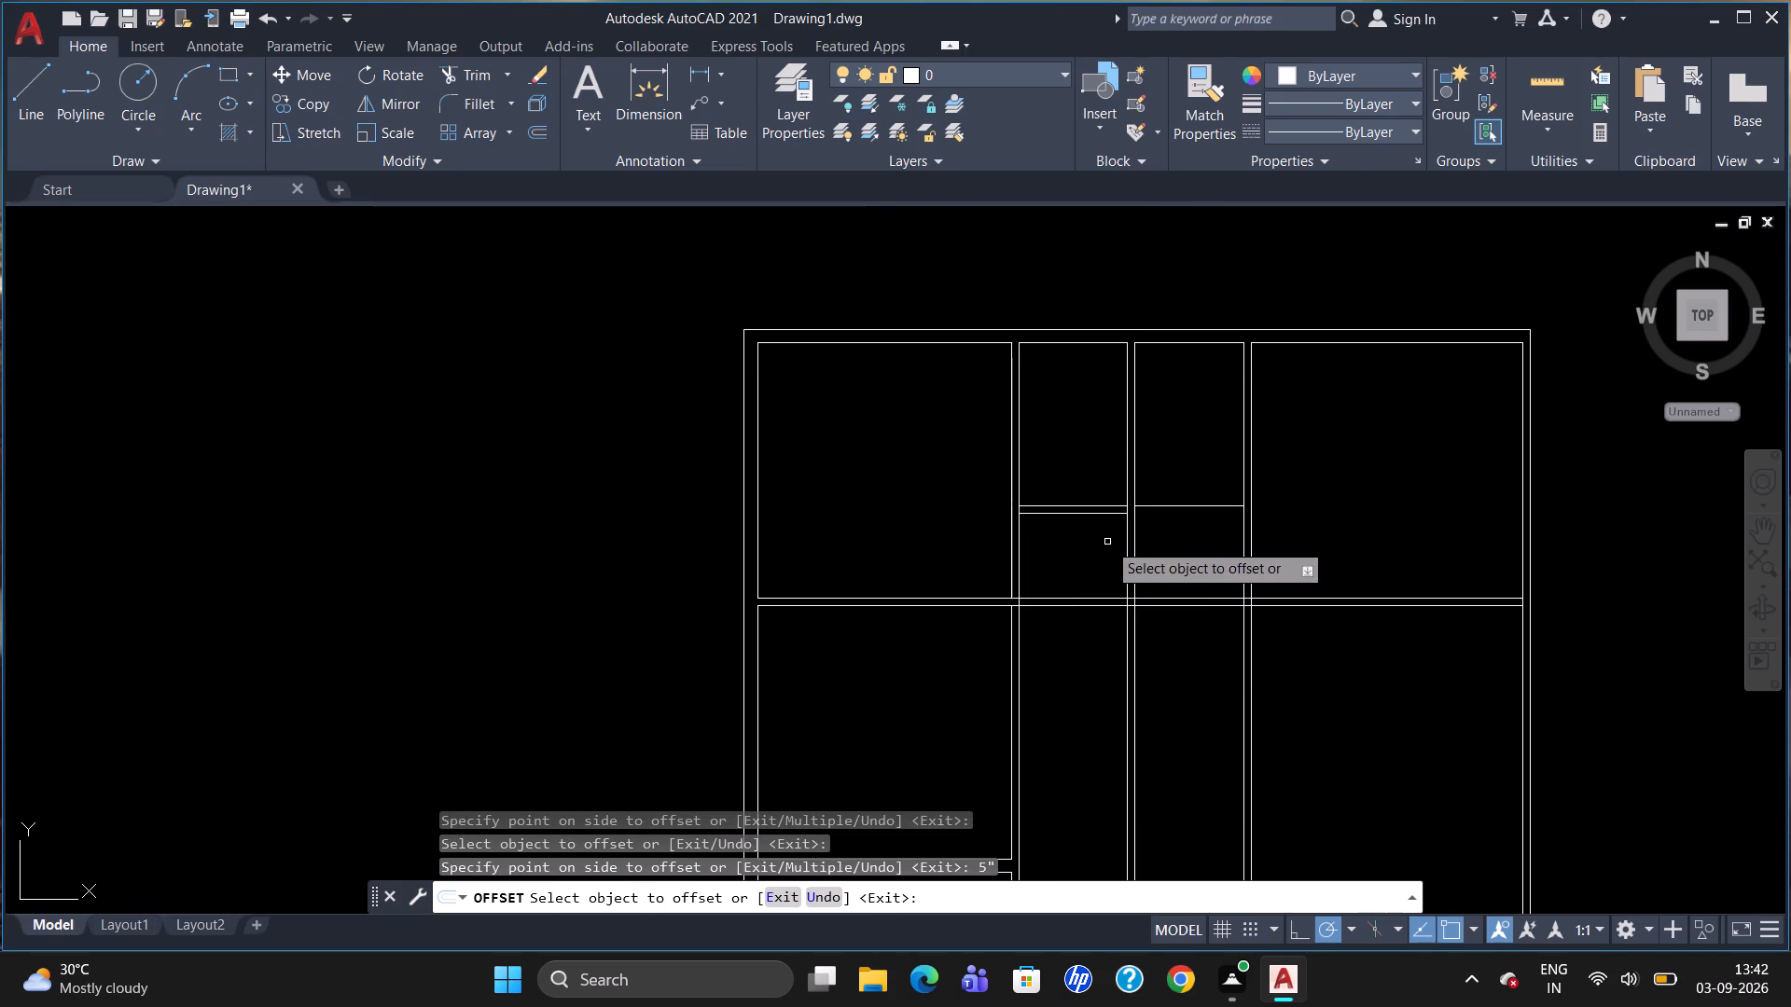
left_click_drag(1180, 508, 1180, 517)
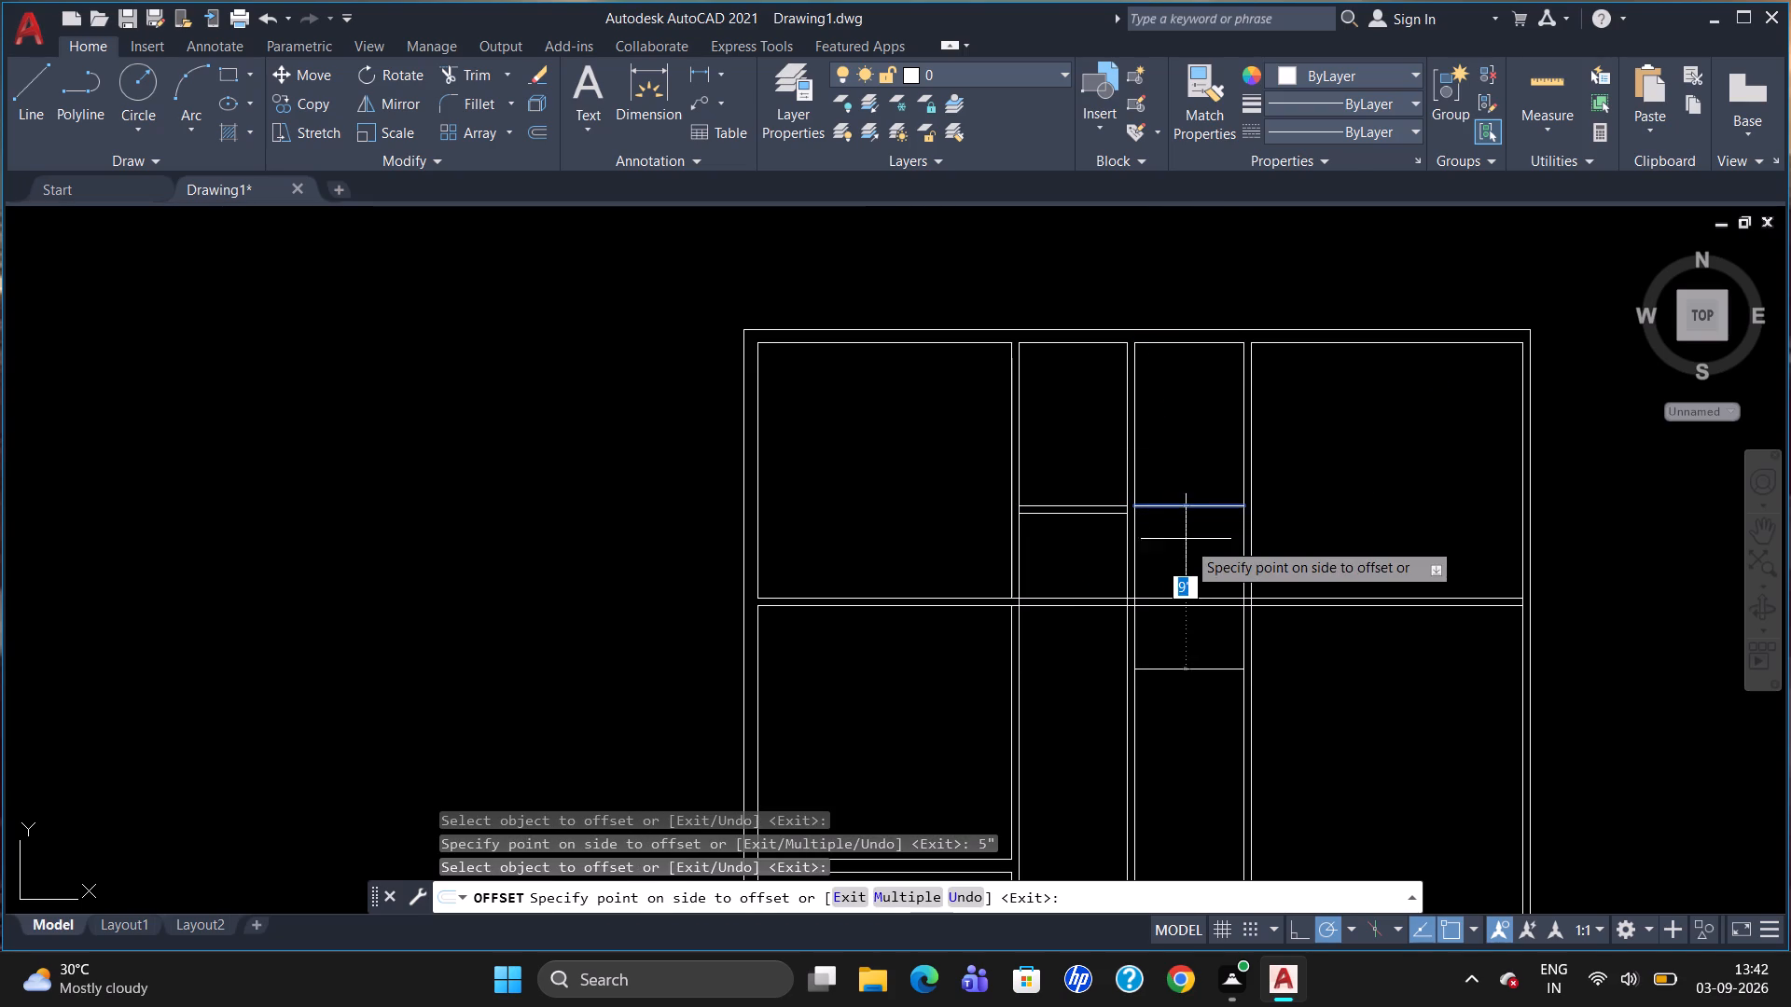
type("5\"")
key("Return")
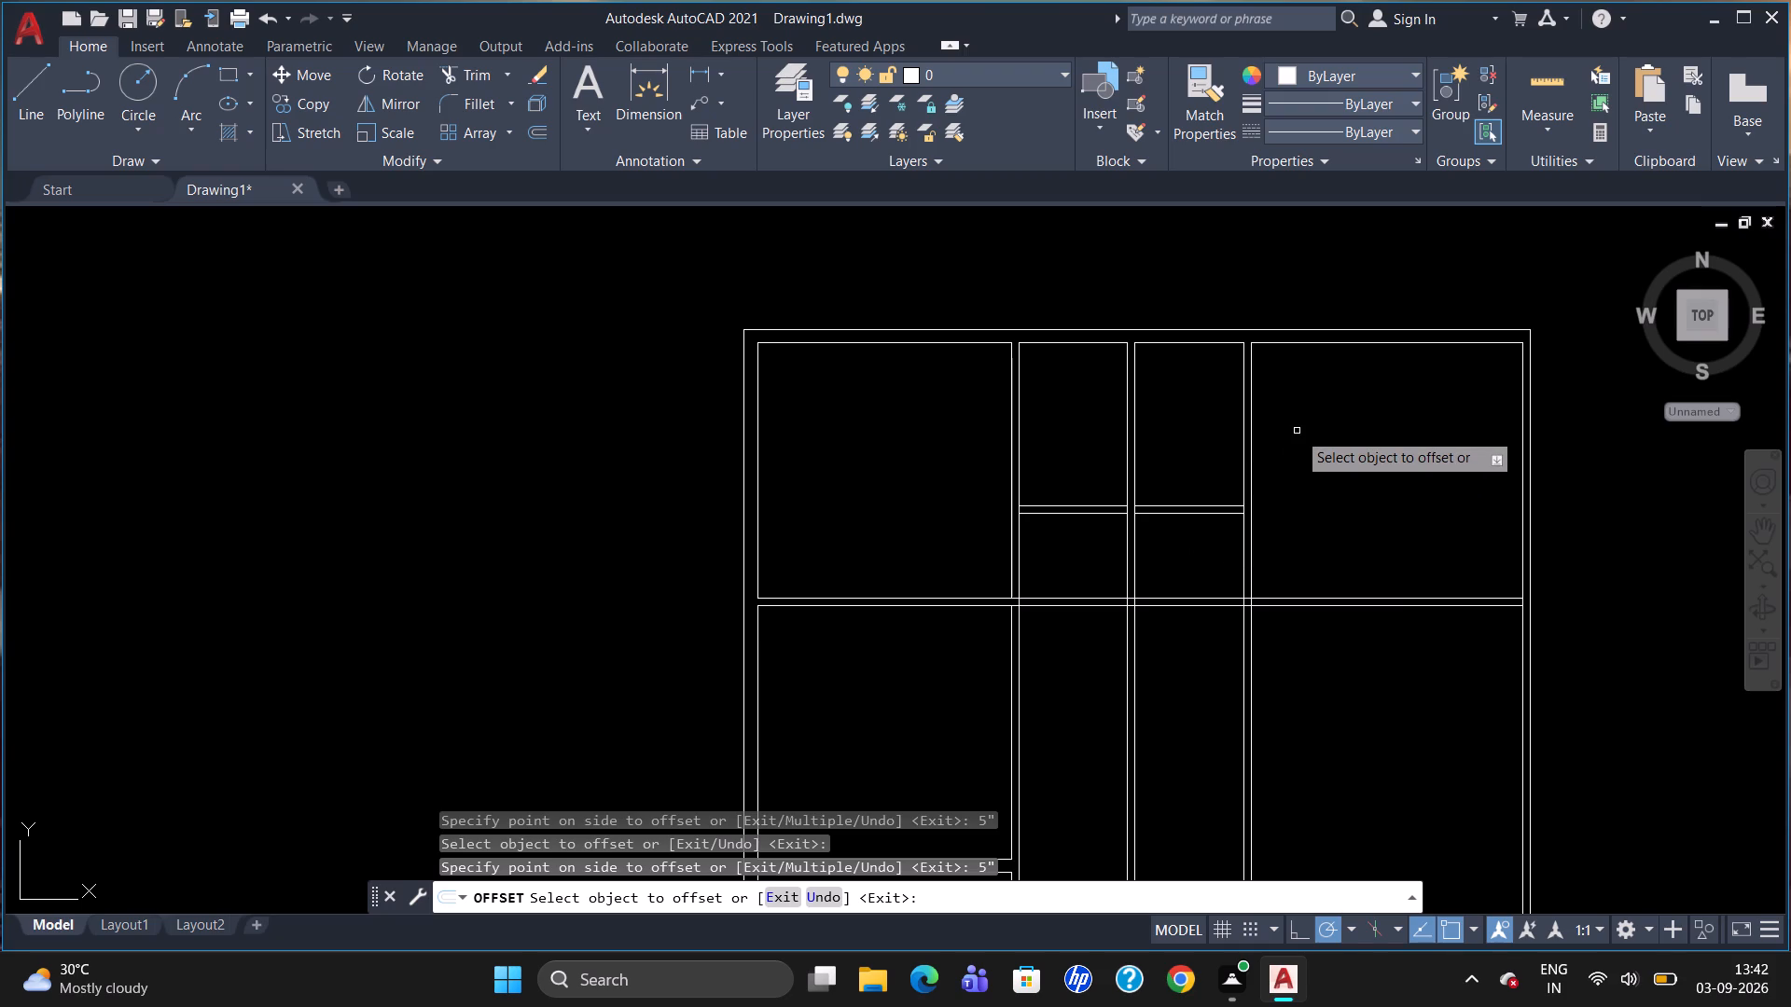
key("Escape")
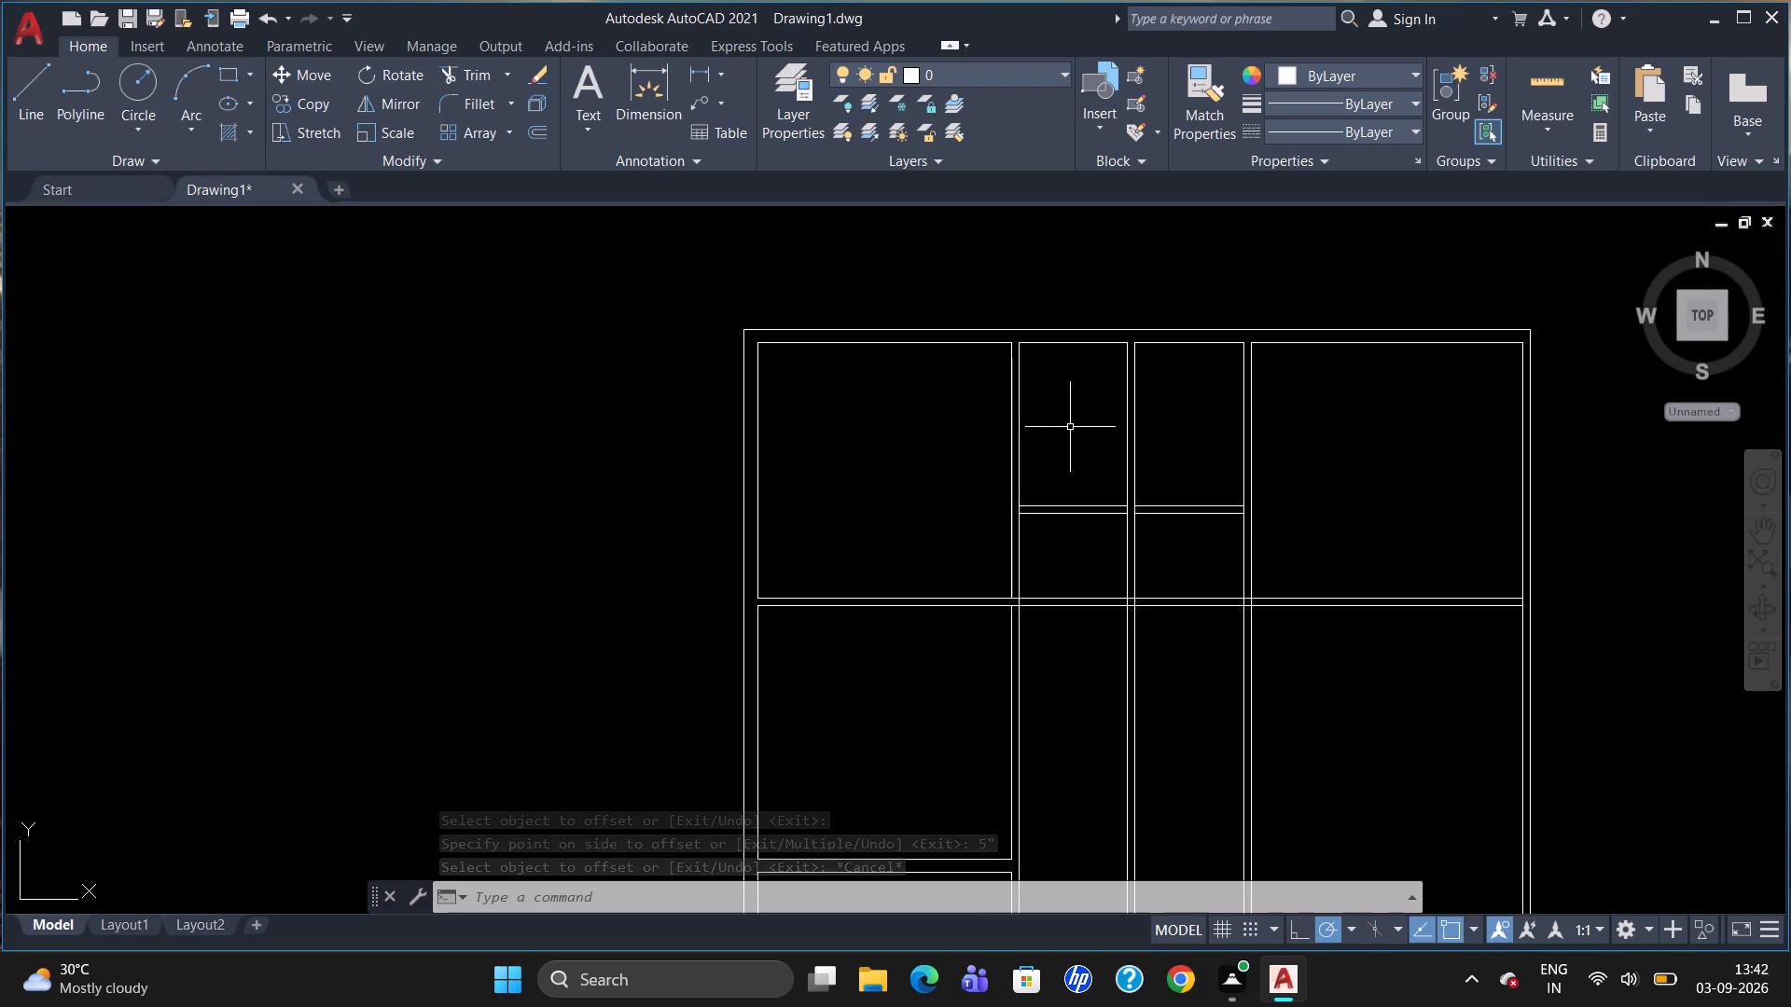
Draw a short line across the partition wall's thickness, extending the left narrow room's cross-wall lower edge to the partition's left face.
scroll(1084, 438, "down", 2)
scroll(1057, 604, "up", 2)
scroll(1208, 474, "down", 1)
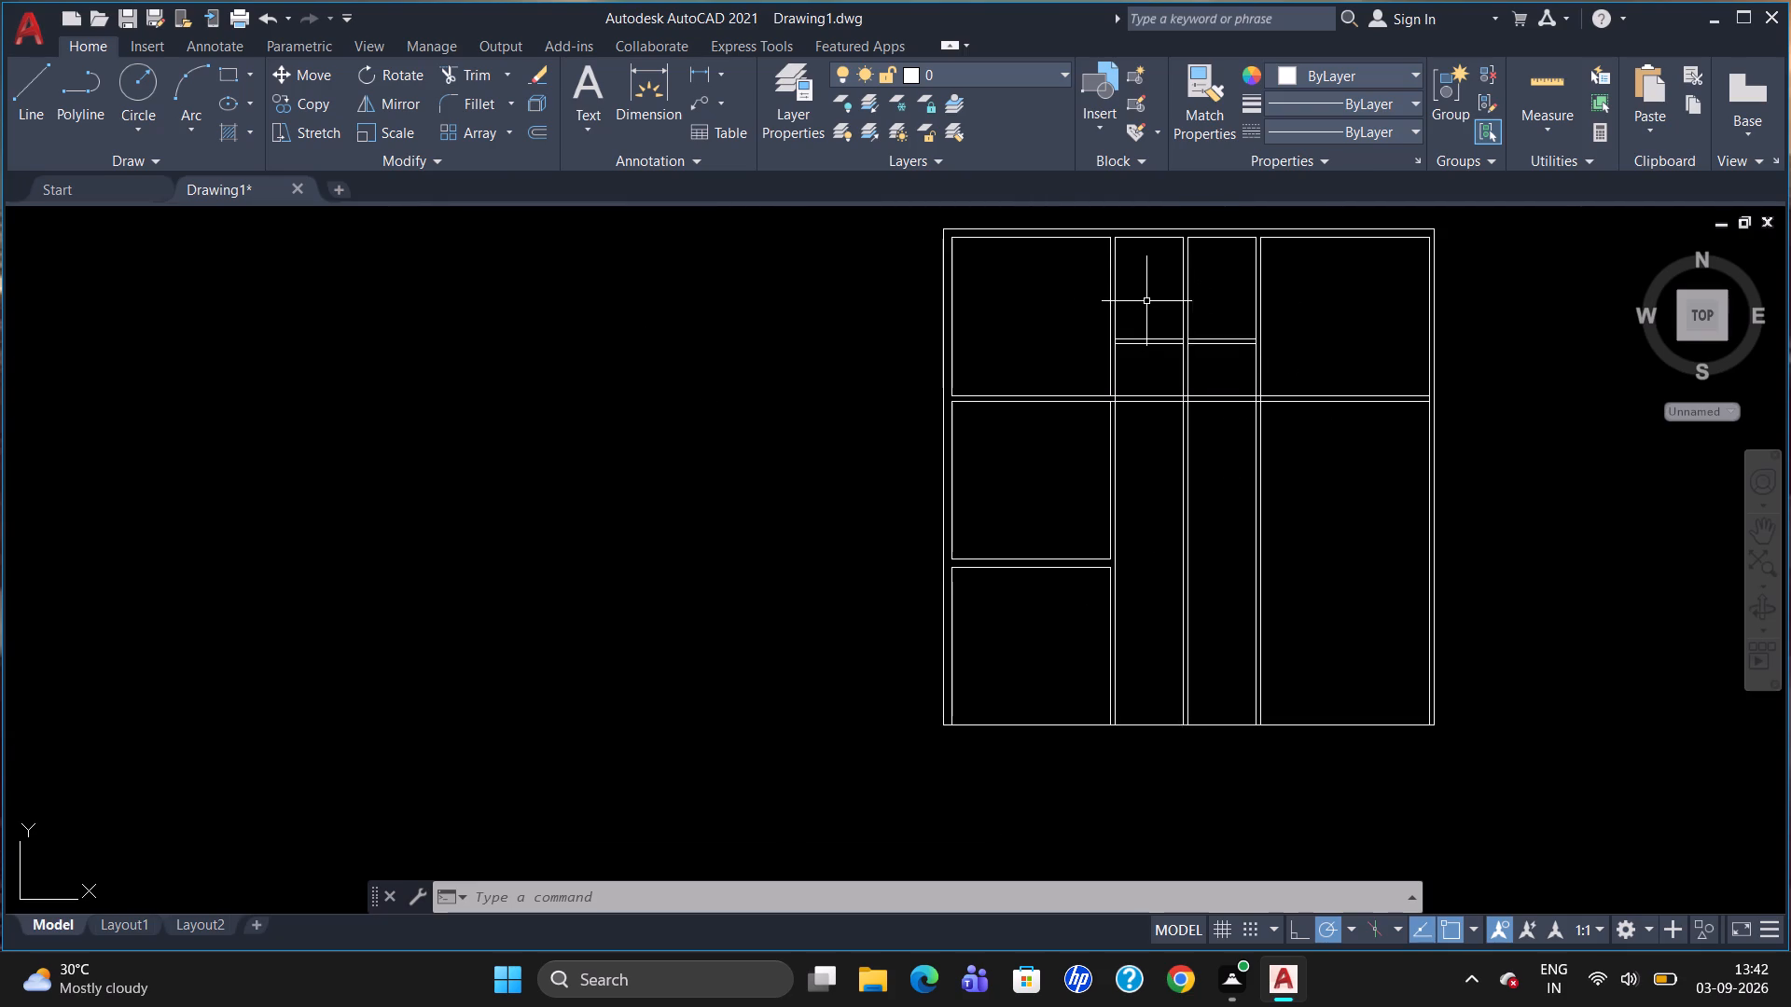
scroll(1145, 301, "up", 2)
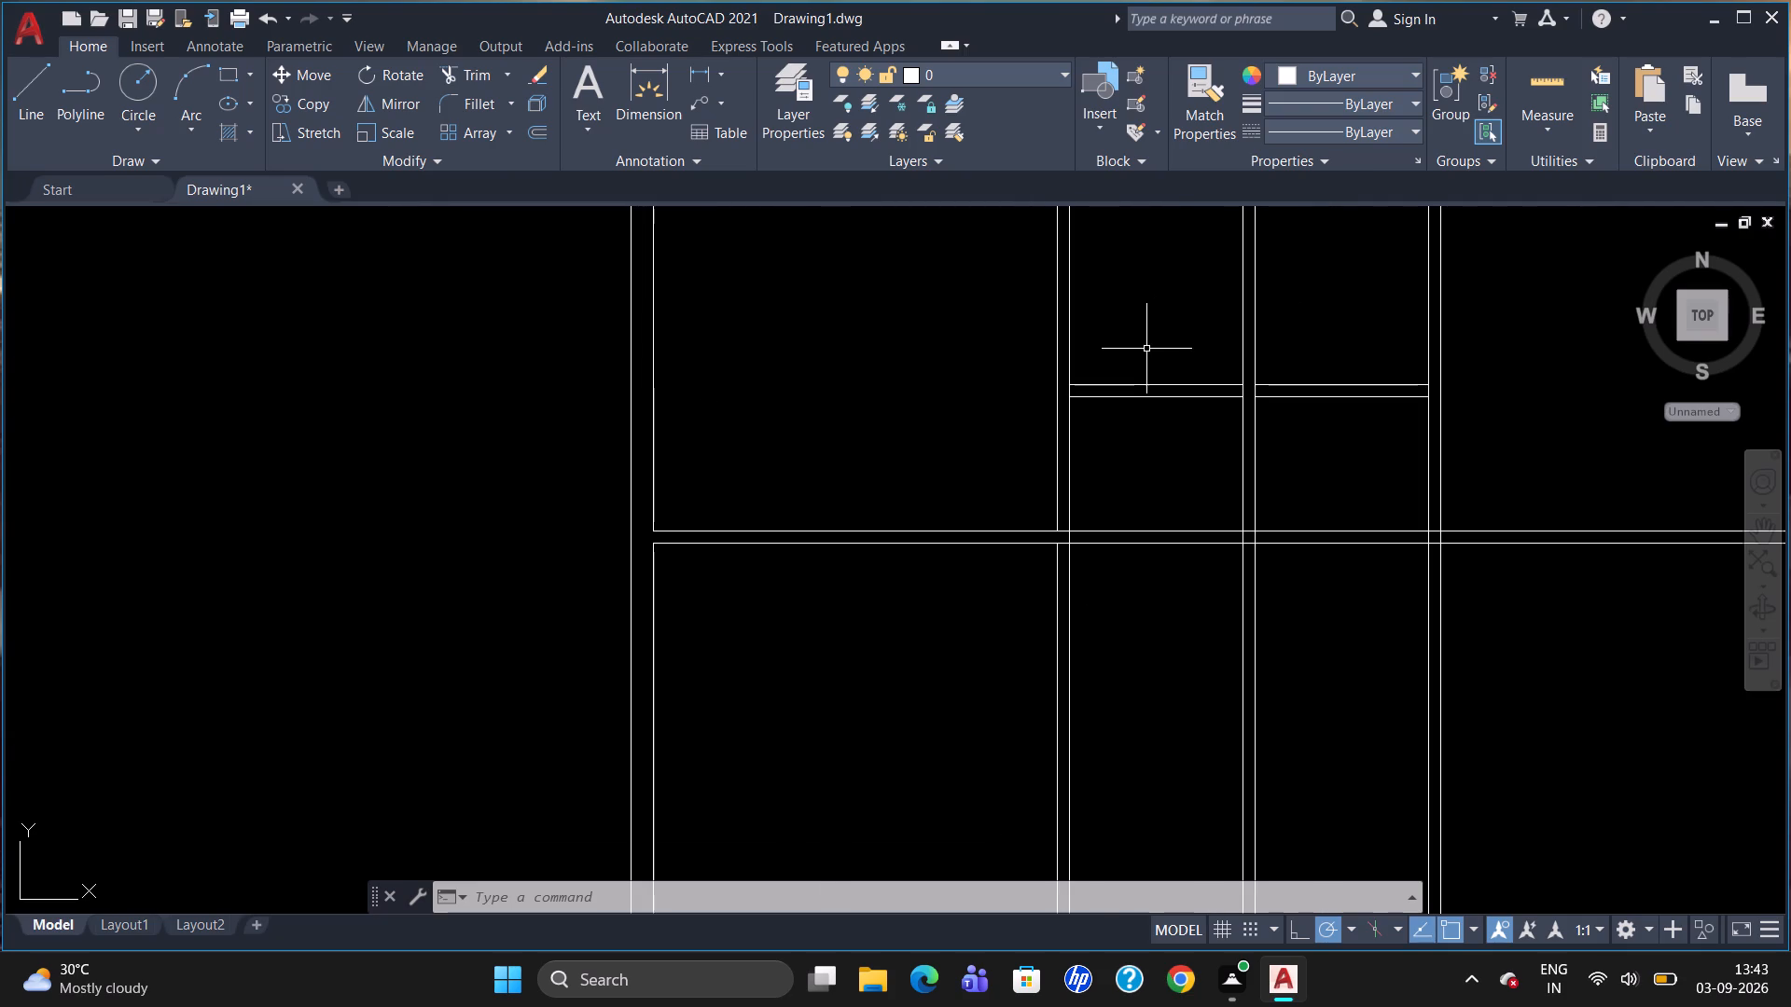
scroll(1109, 300, "up", 1)
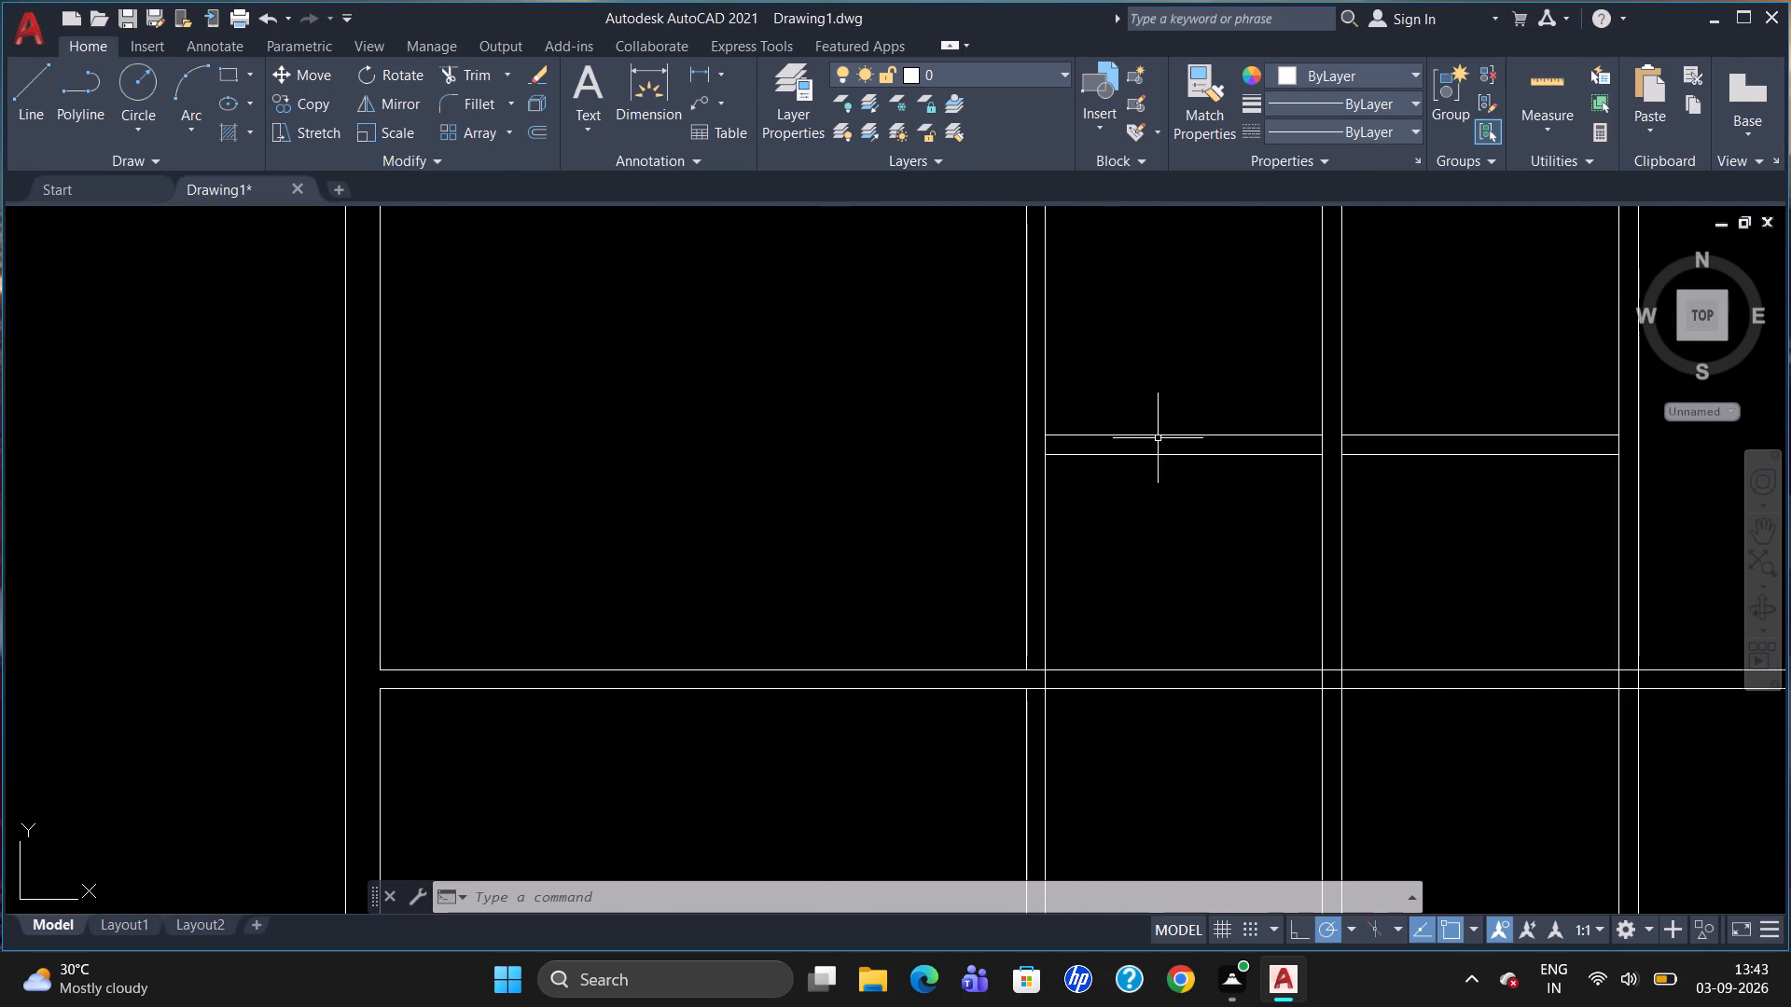
scroll(1151, 455, "down", 2)
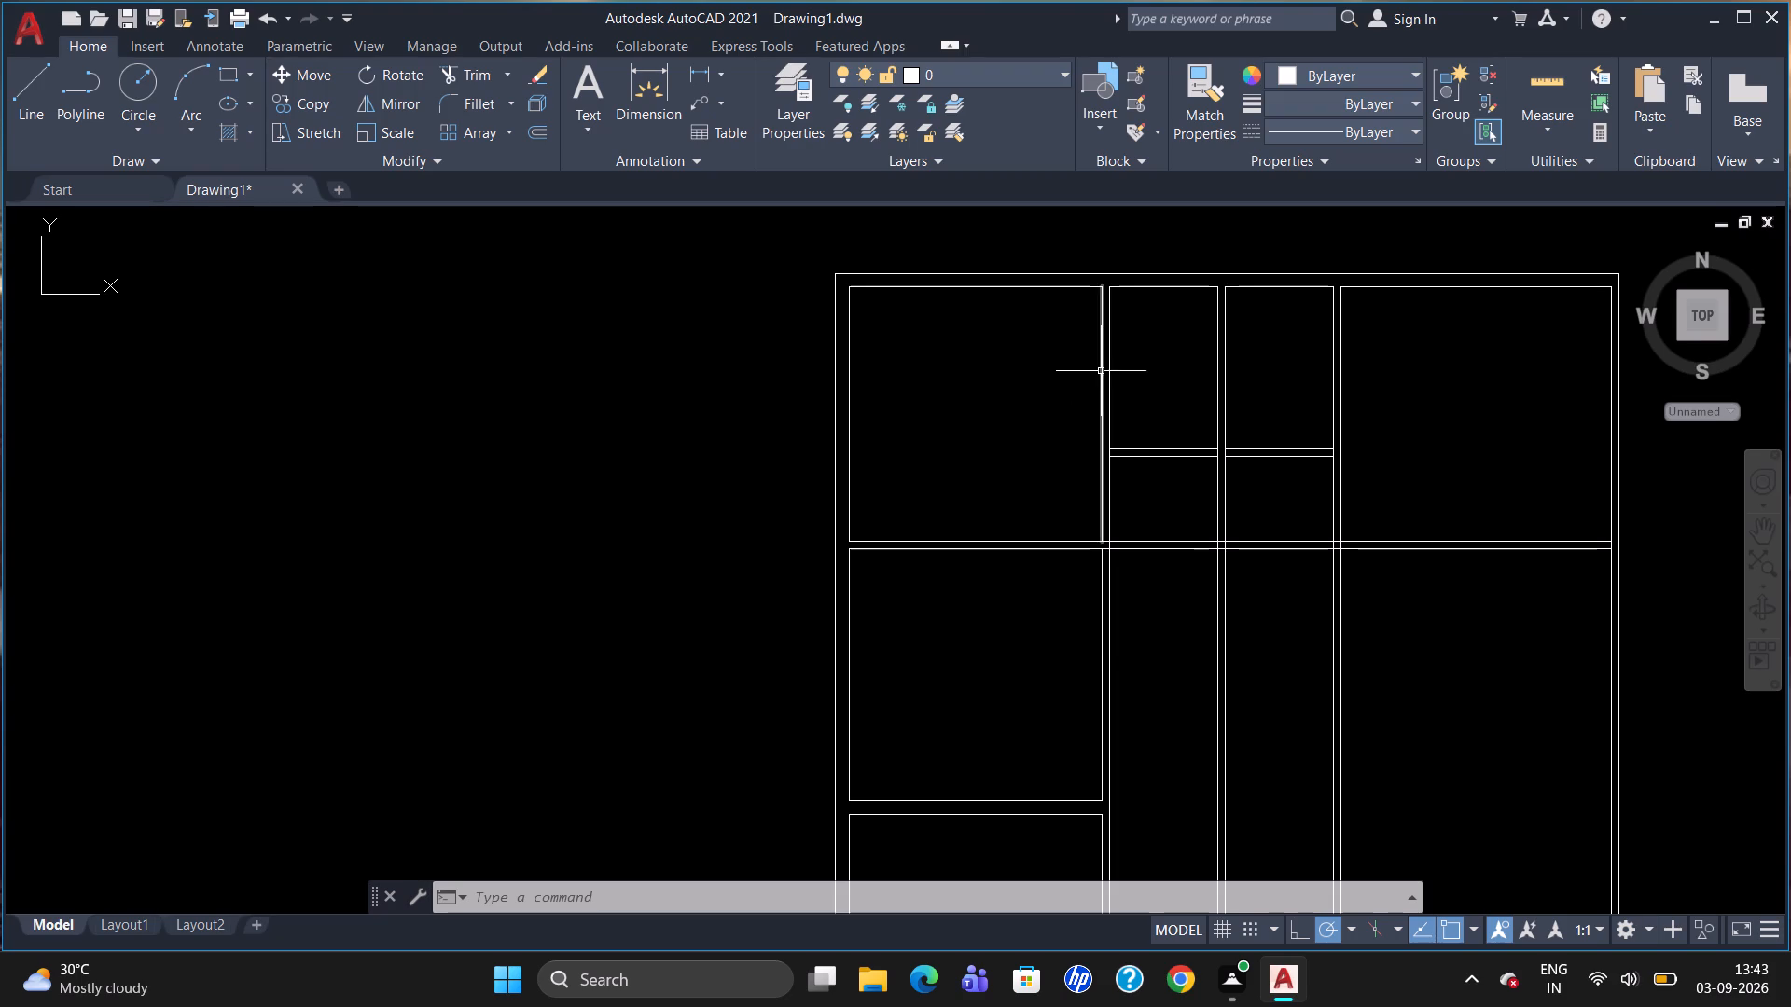
scroll(1100, 370, "up", 2)
key("l")
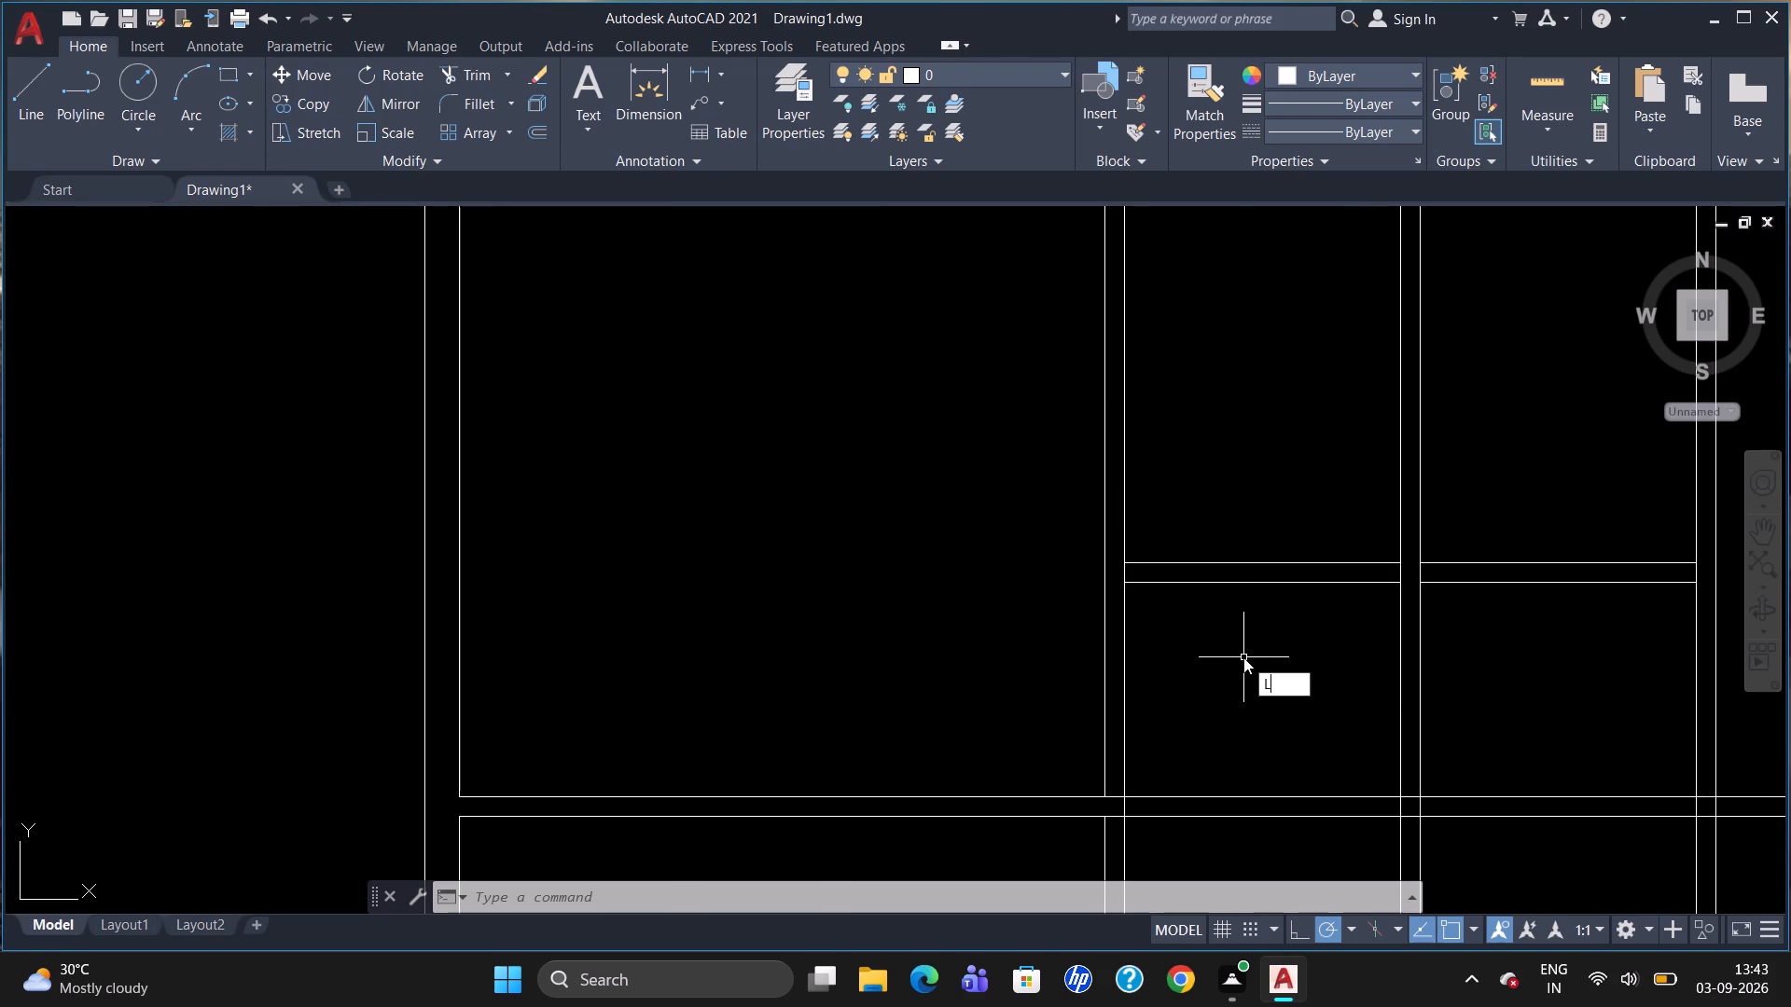
key("Return")
left_click(1126, 590)
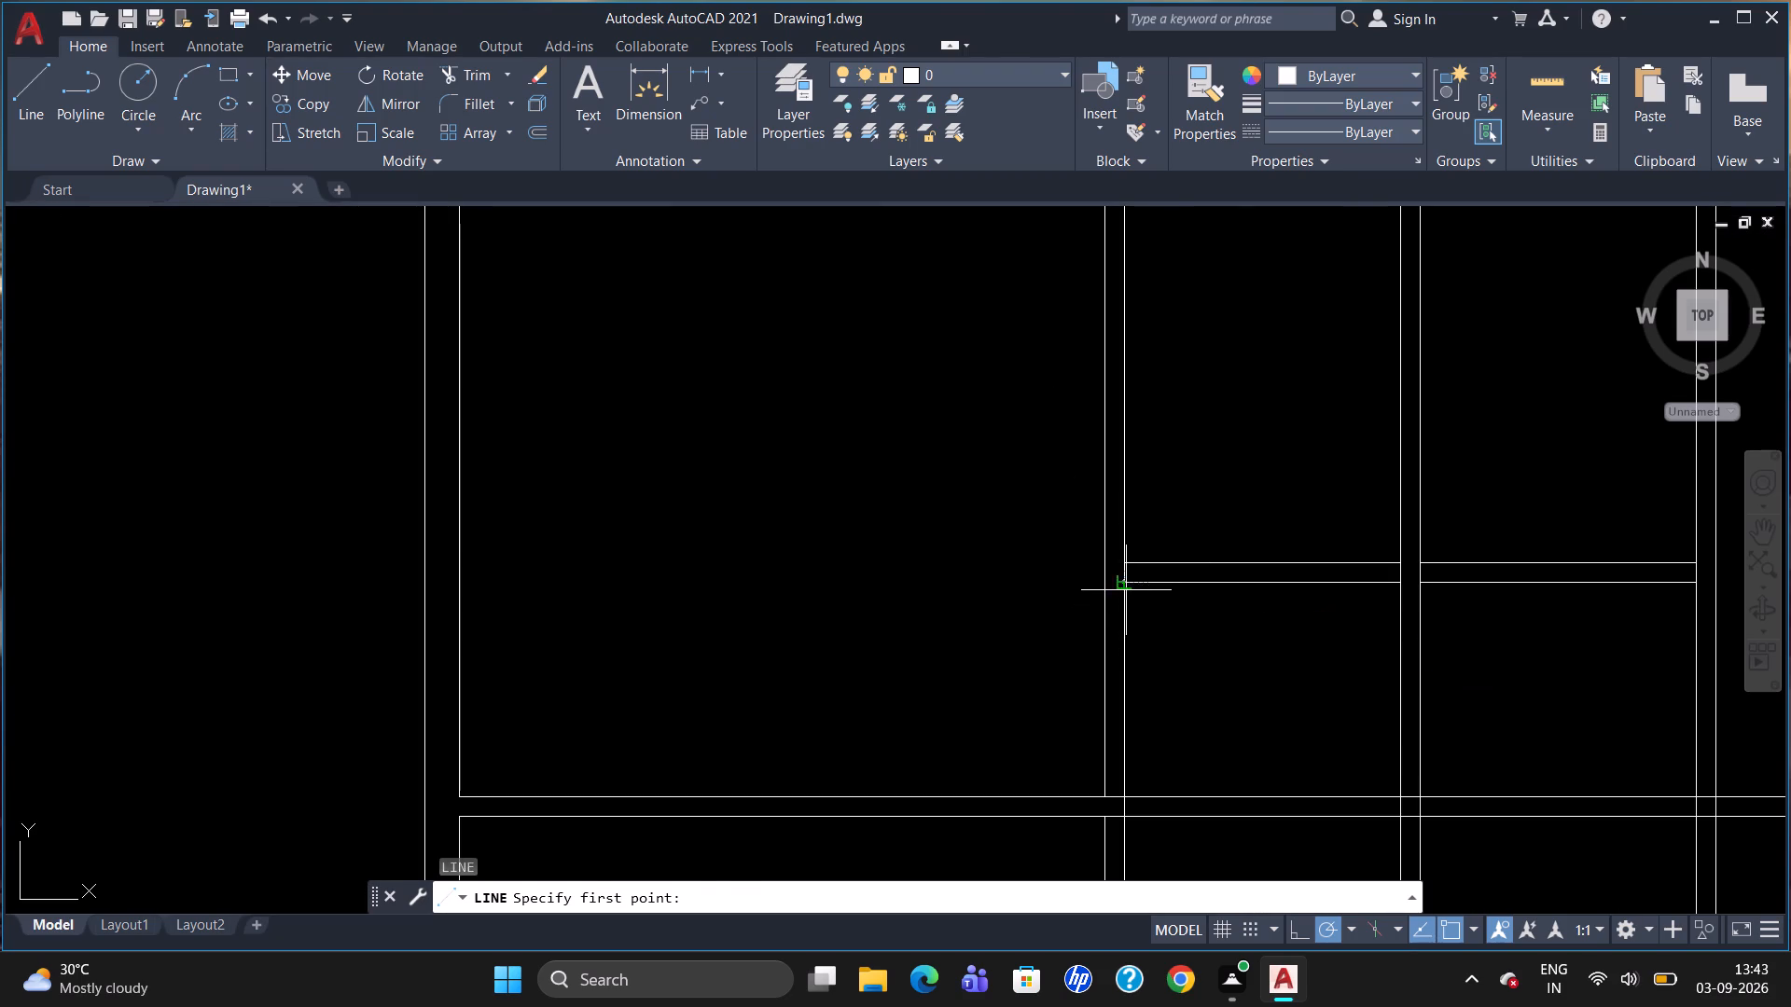
left_click(1109, 581)
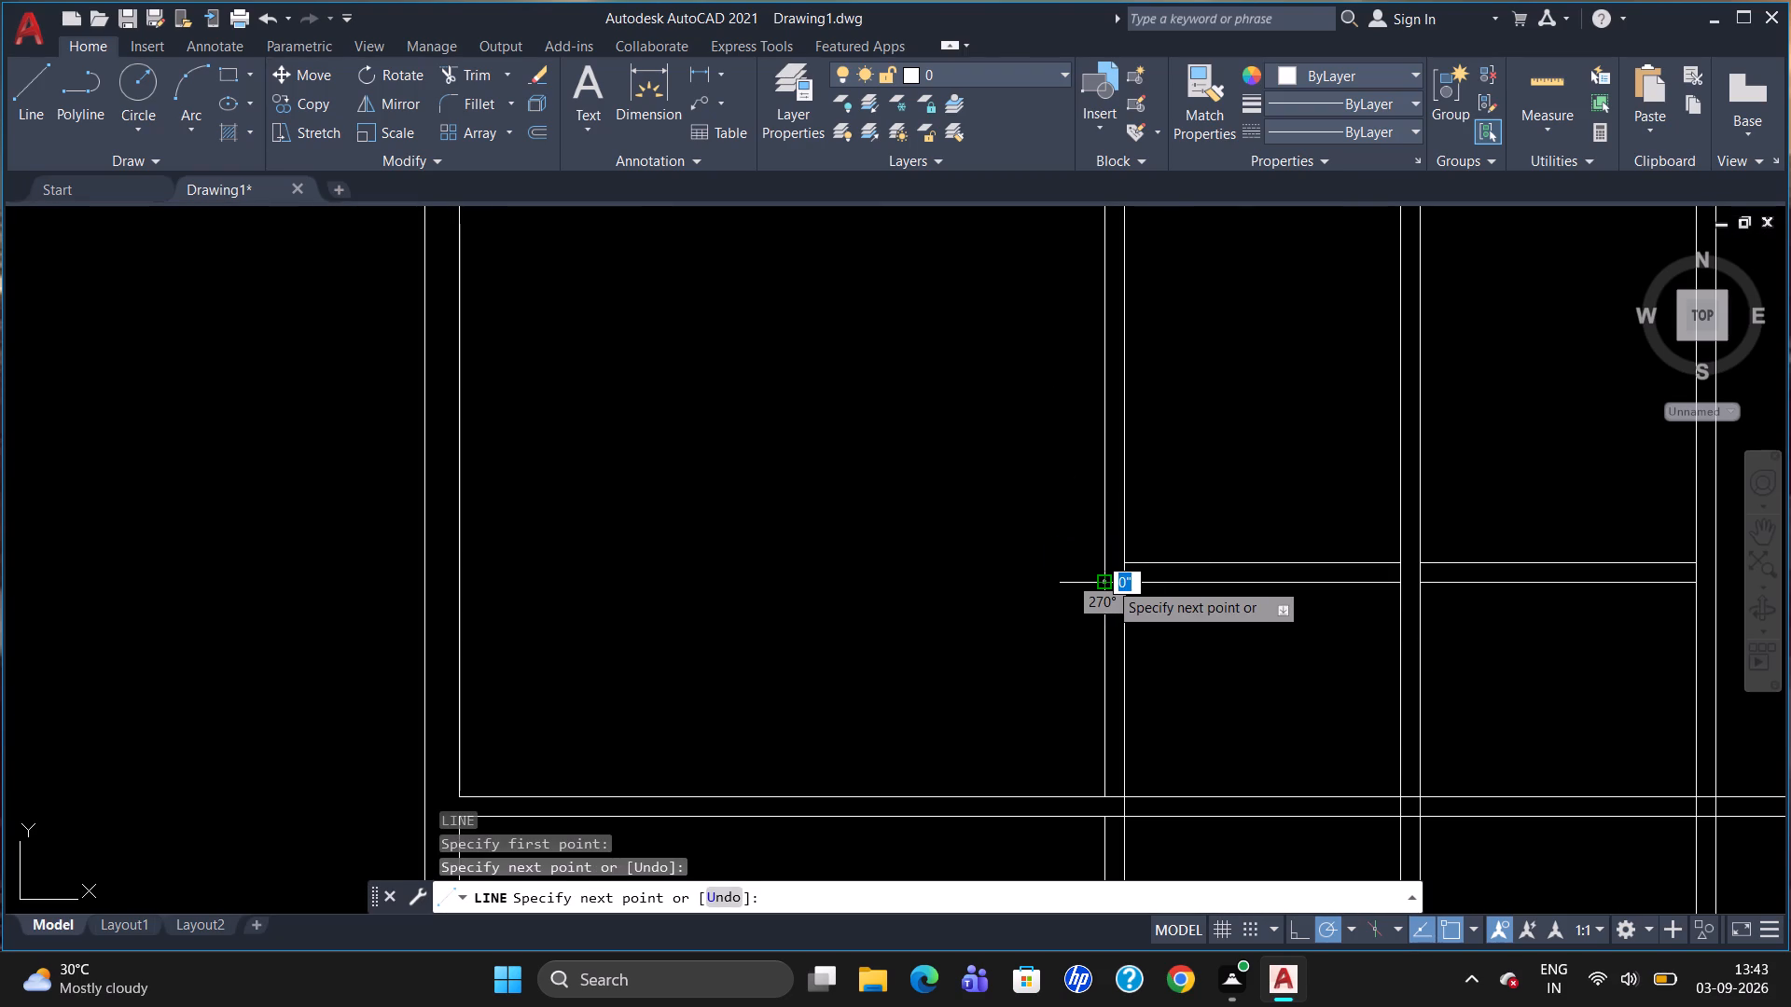
key("Escape")
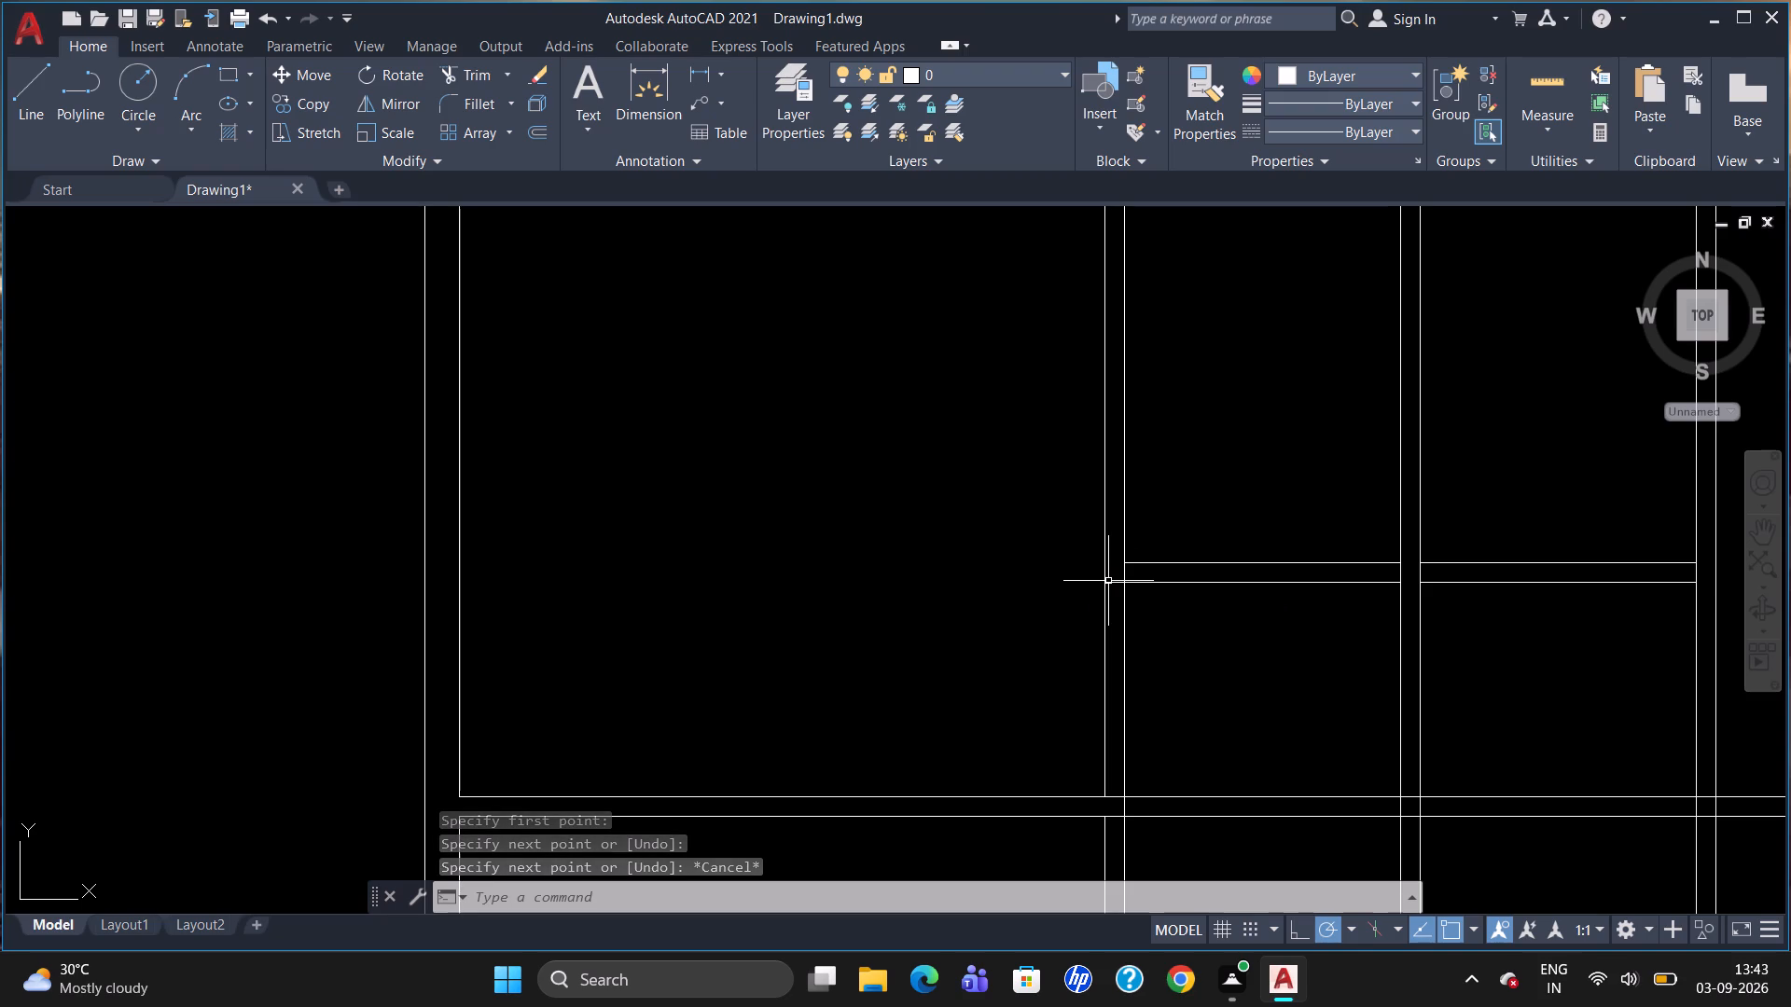
Draw a 5" vertical jamb line across the left narrow room's cross wall, tracked 2'6" from the wall's lower-left corner.
key("l")
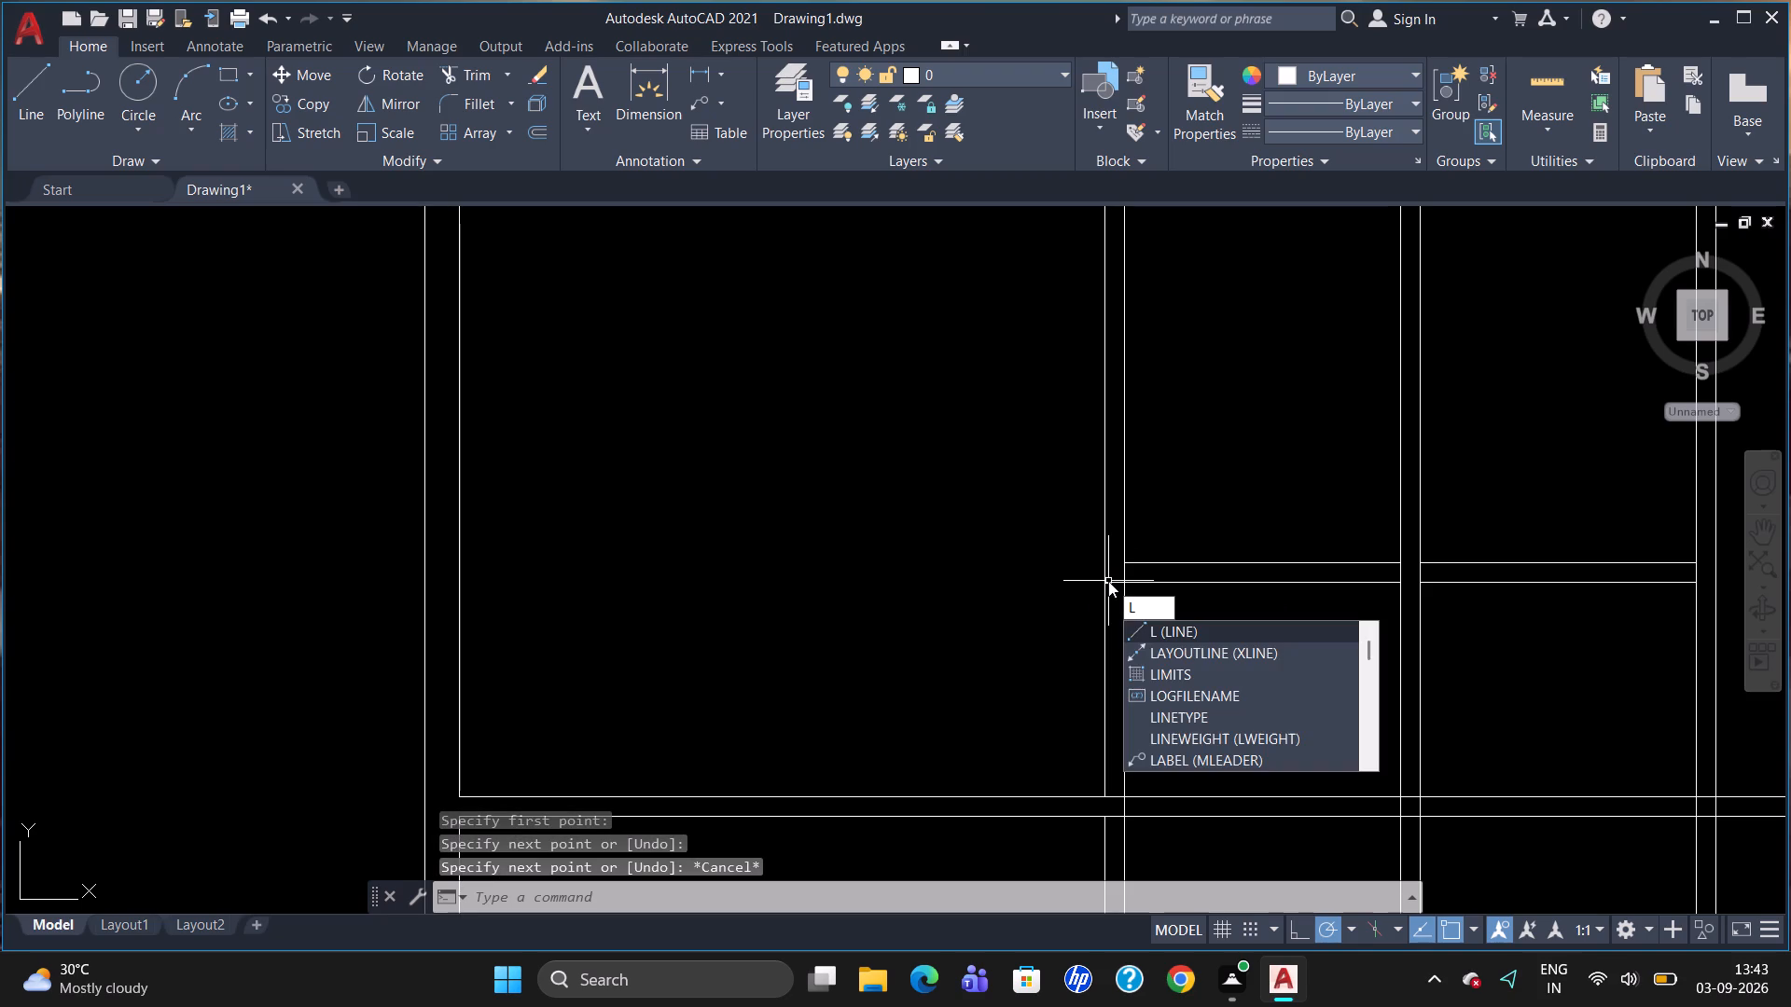
key("Return")
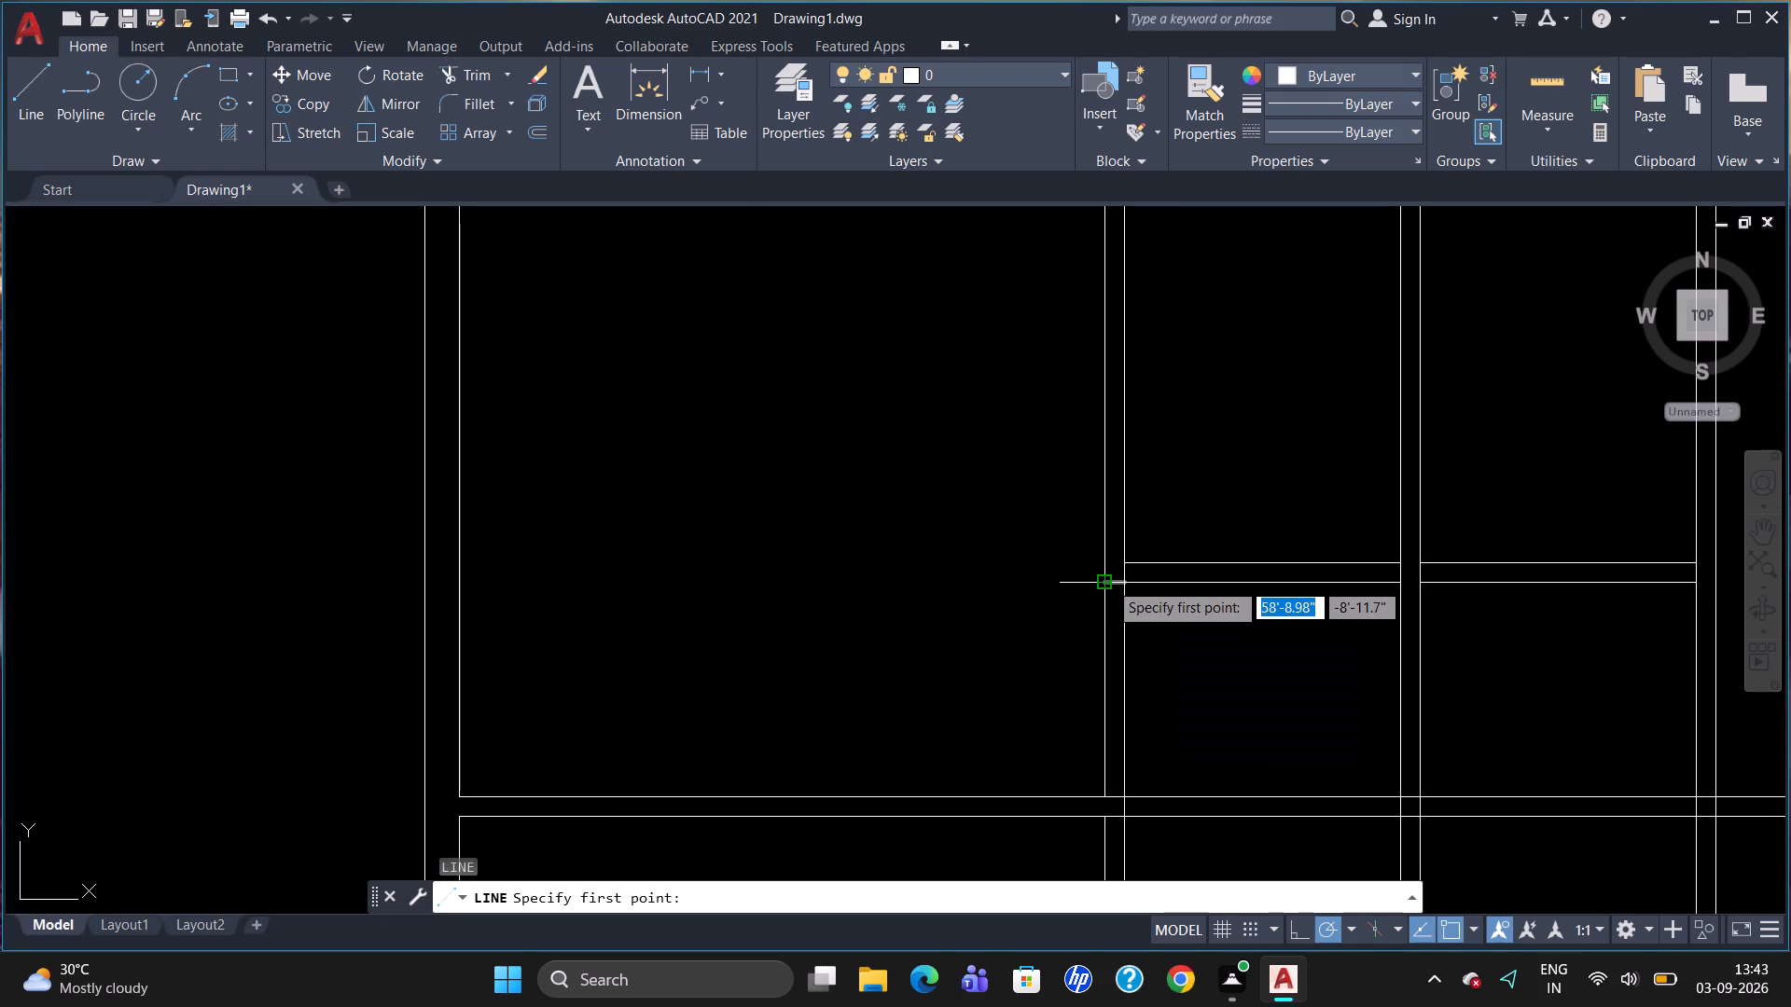
type("TK")
key("Return")
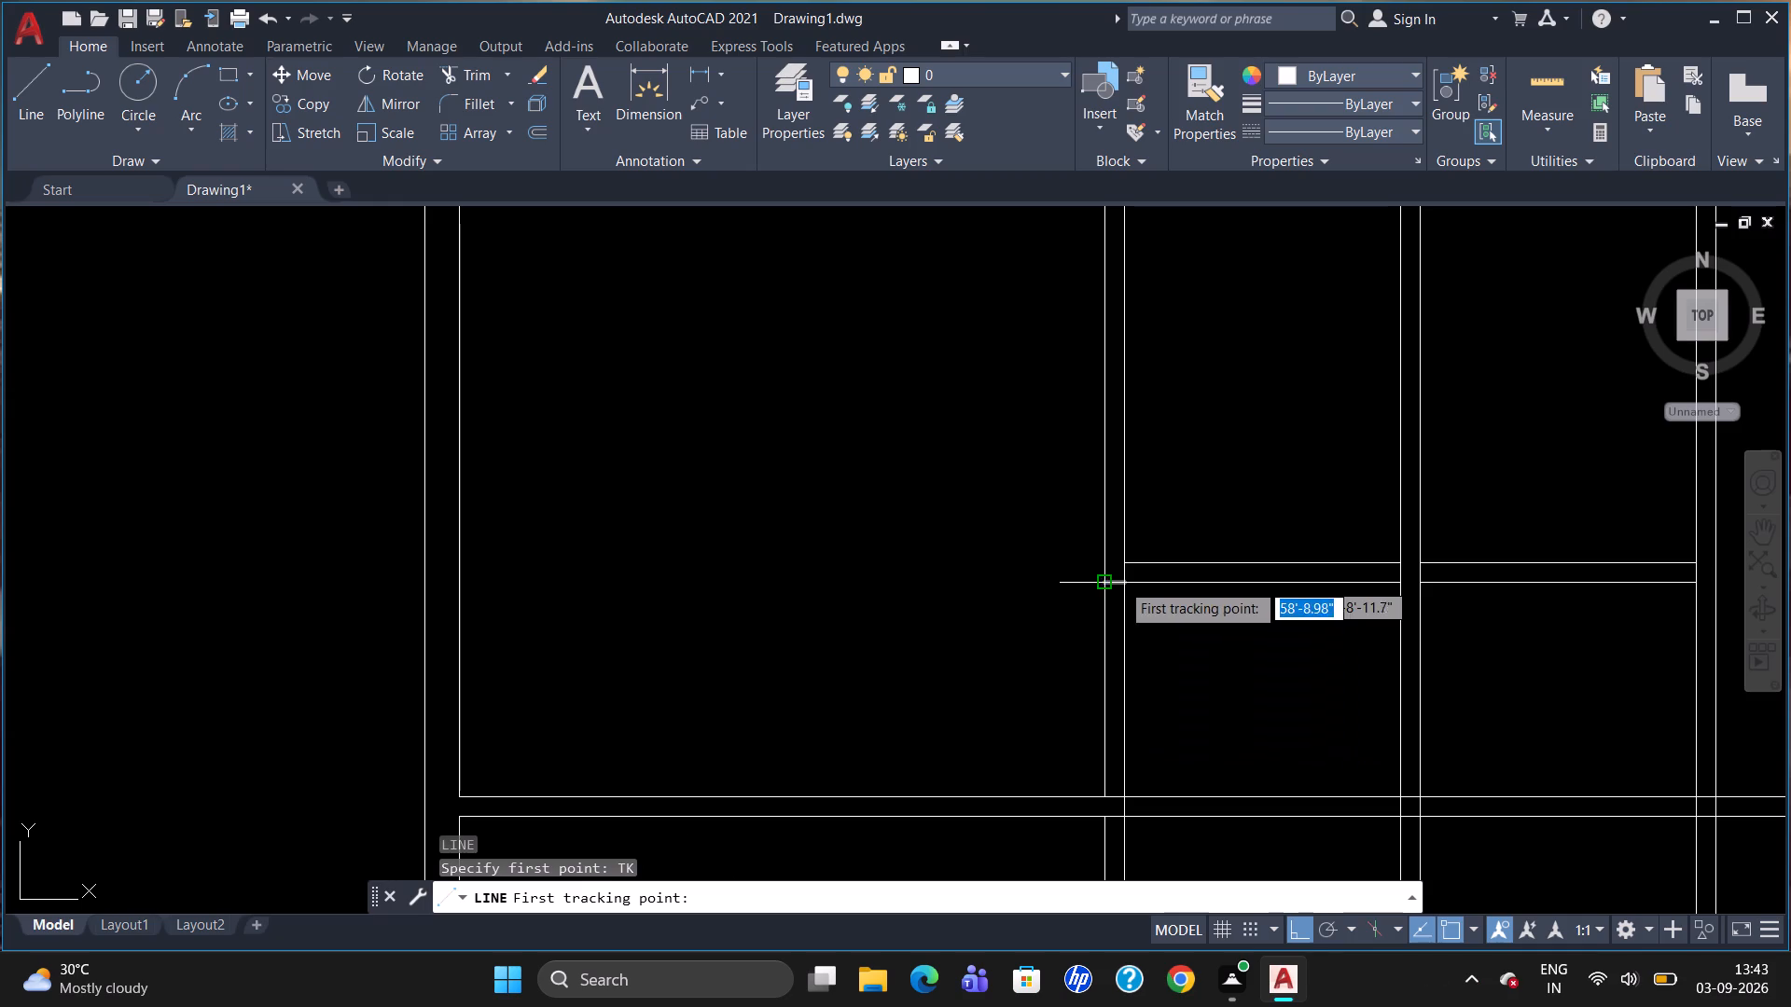
left_click(1128, 576)
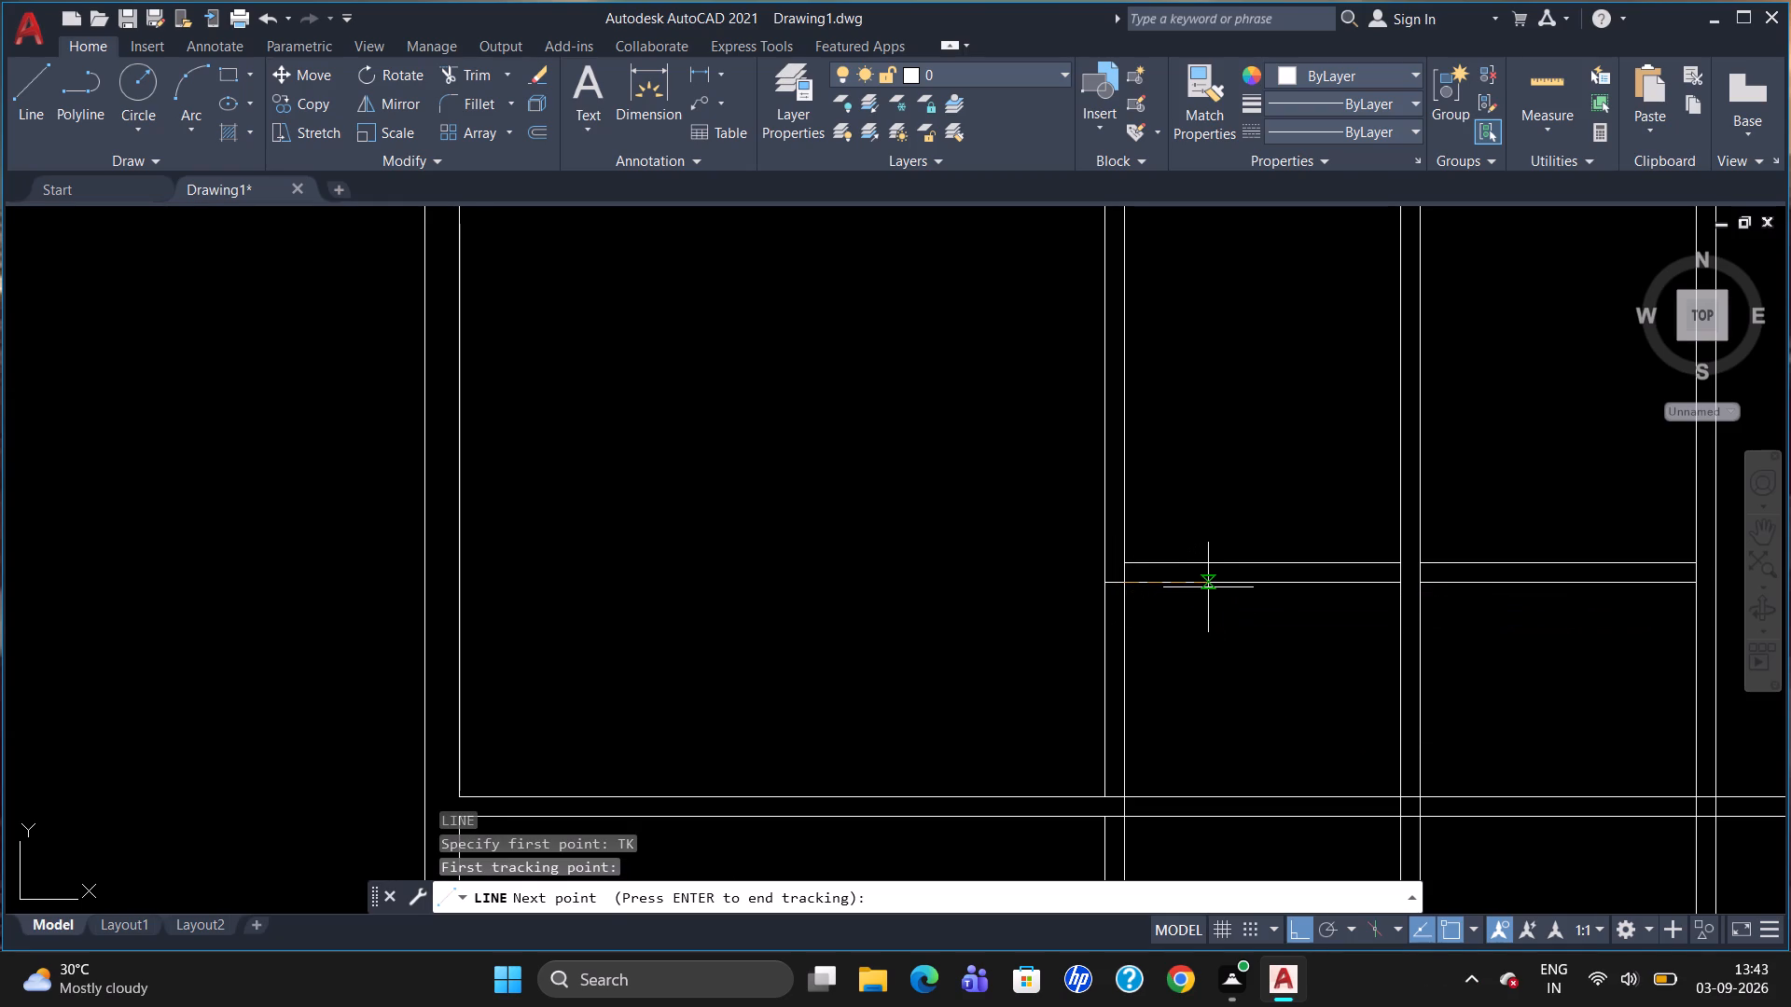
key("2")
type("'6")
key("shift+quotedbl")
key("Return")
key("Return")
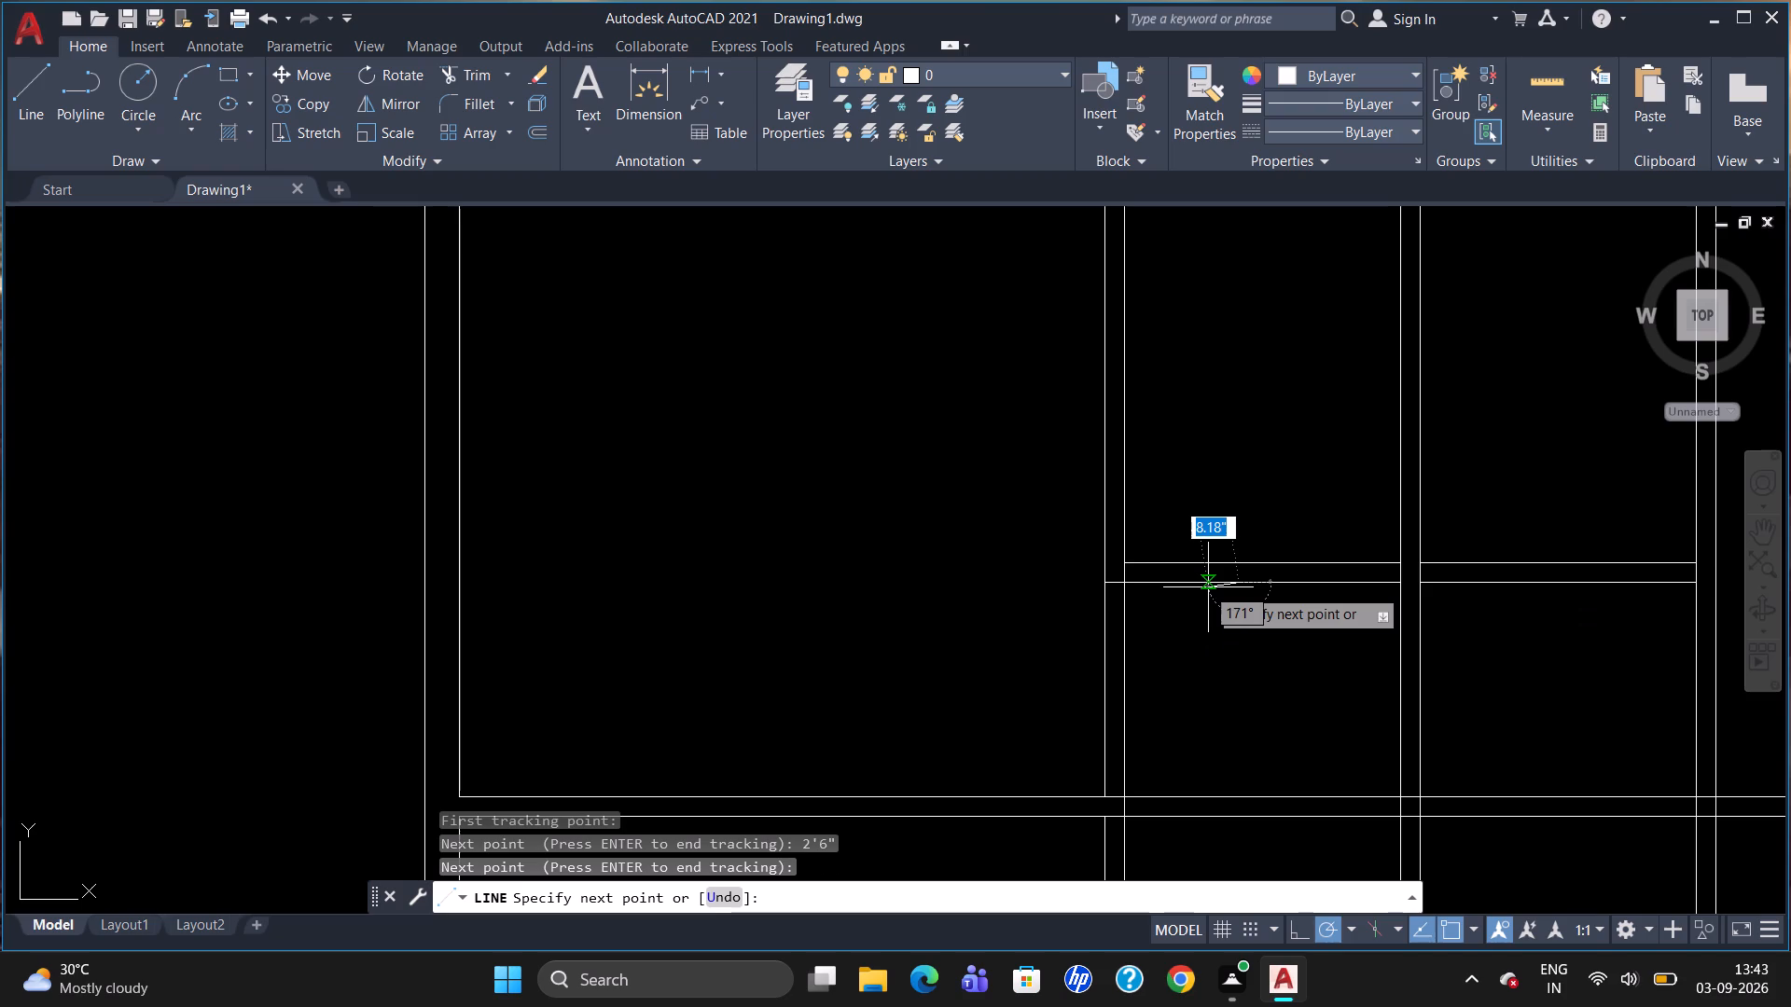
scroll(1248, 574, "up", 1)
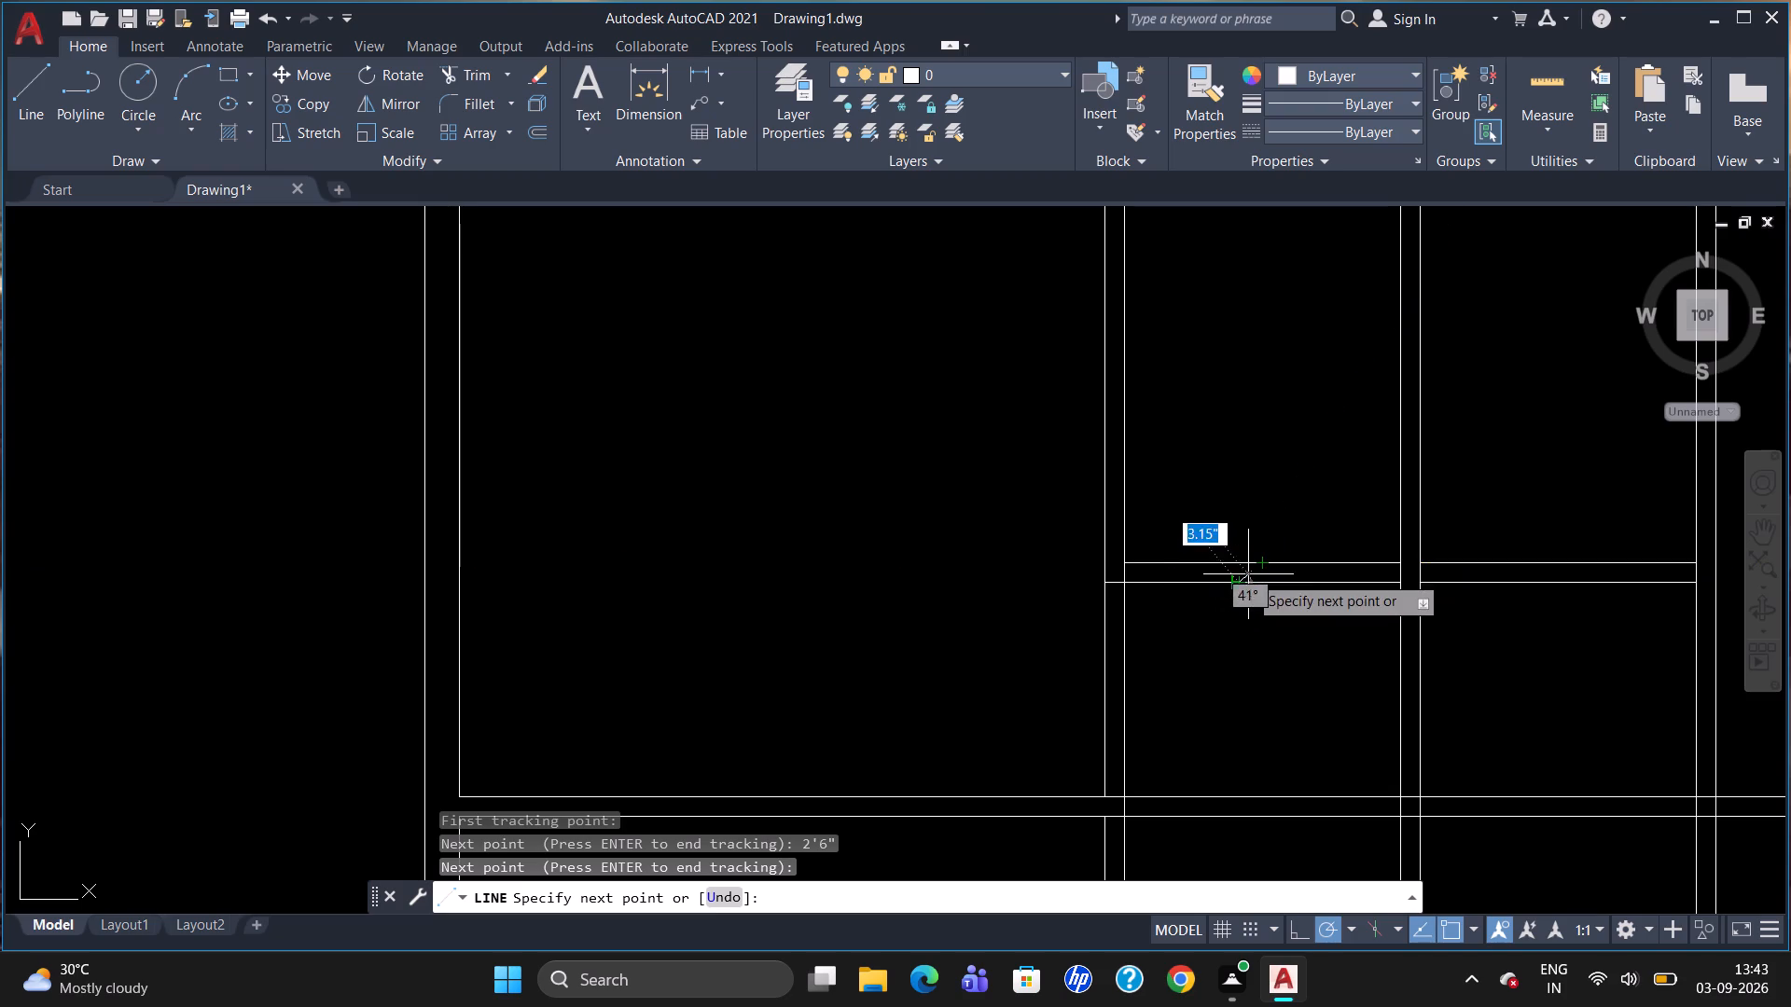
scroll(1248, 574, "up", 2)
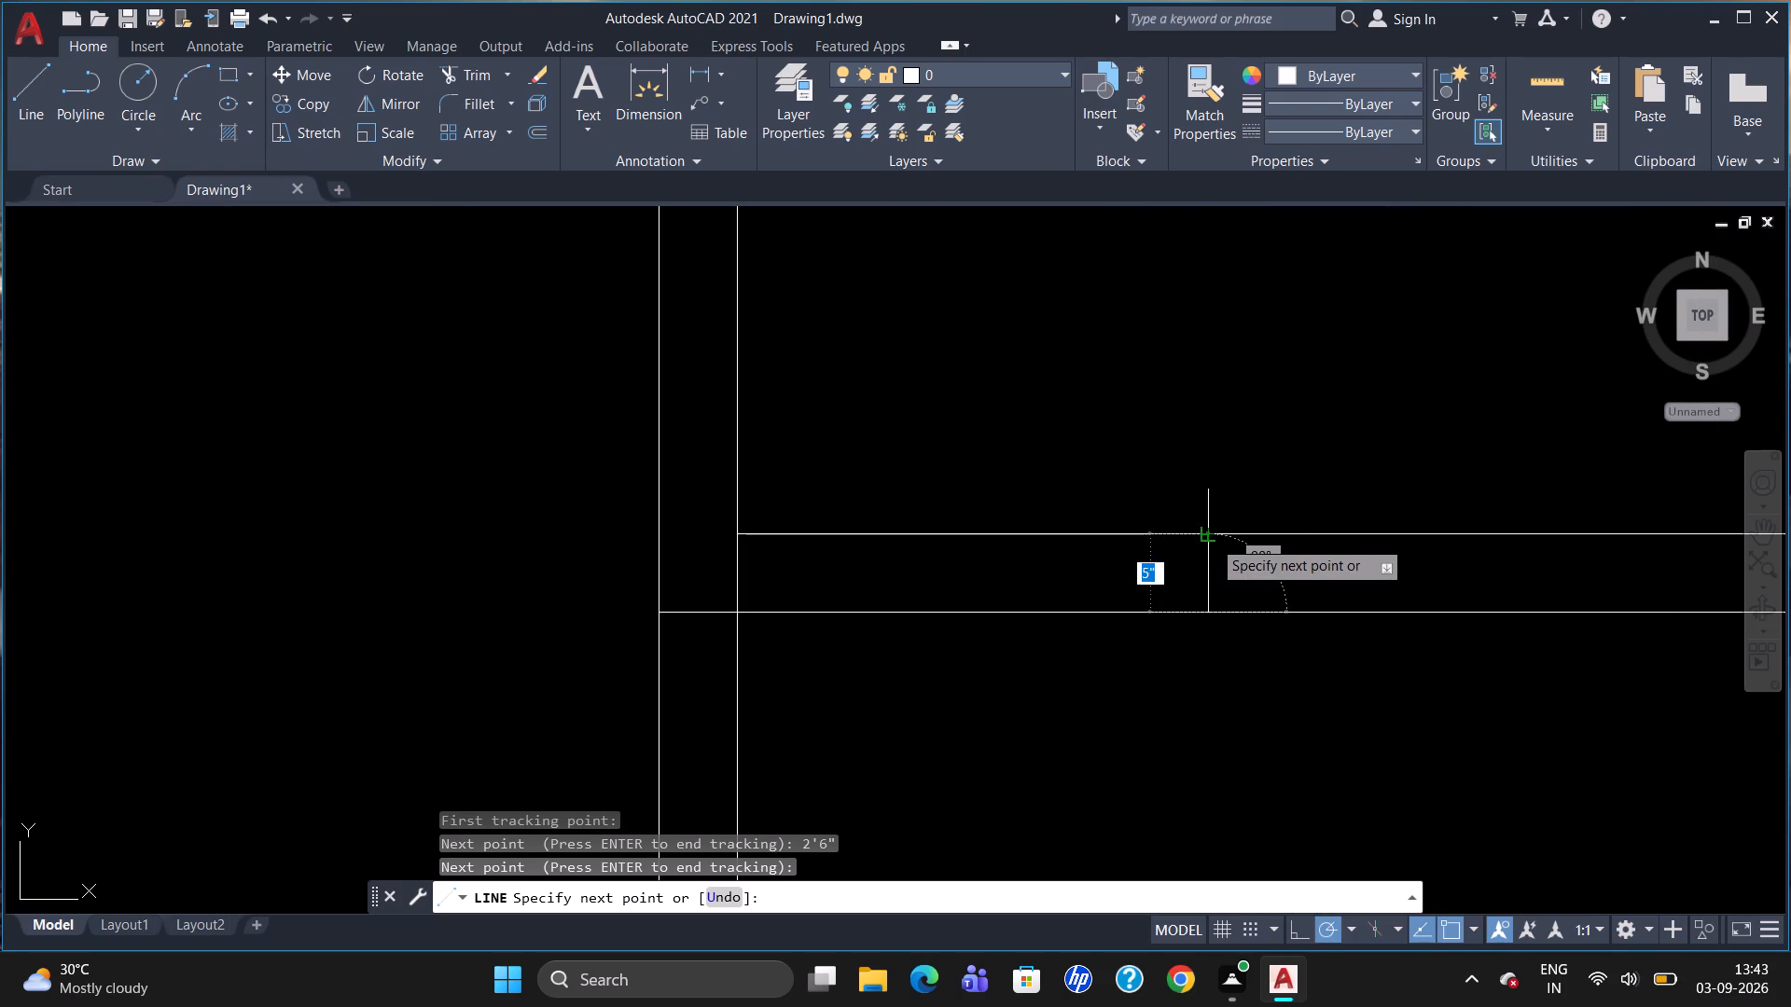
left_click(1212, 539)
key("Escape")
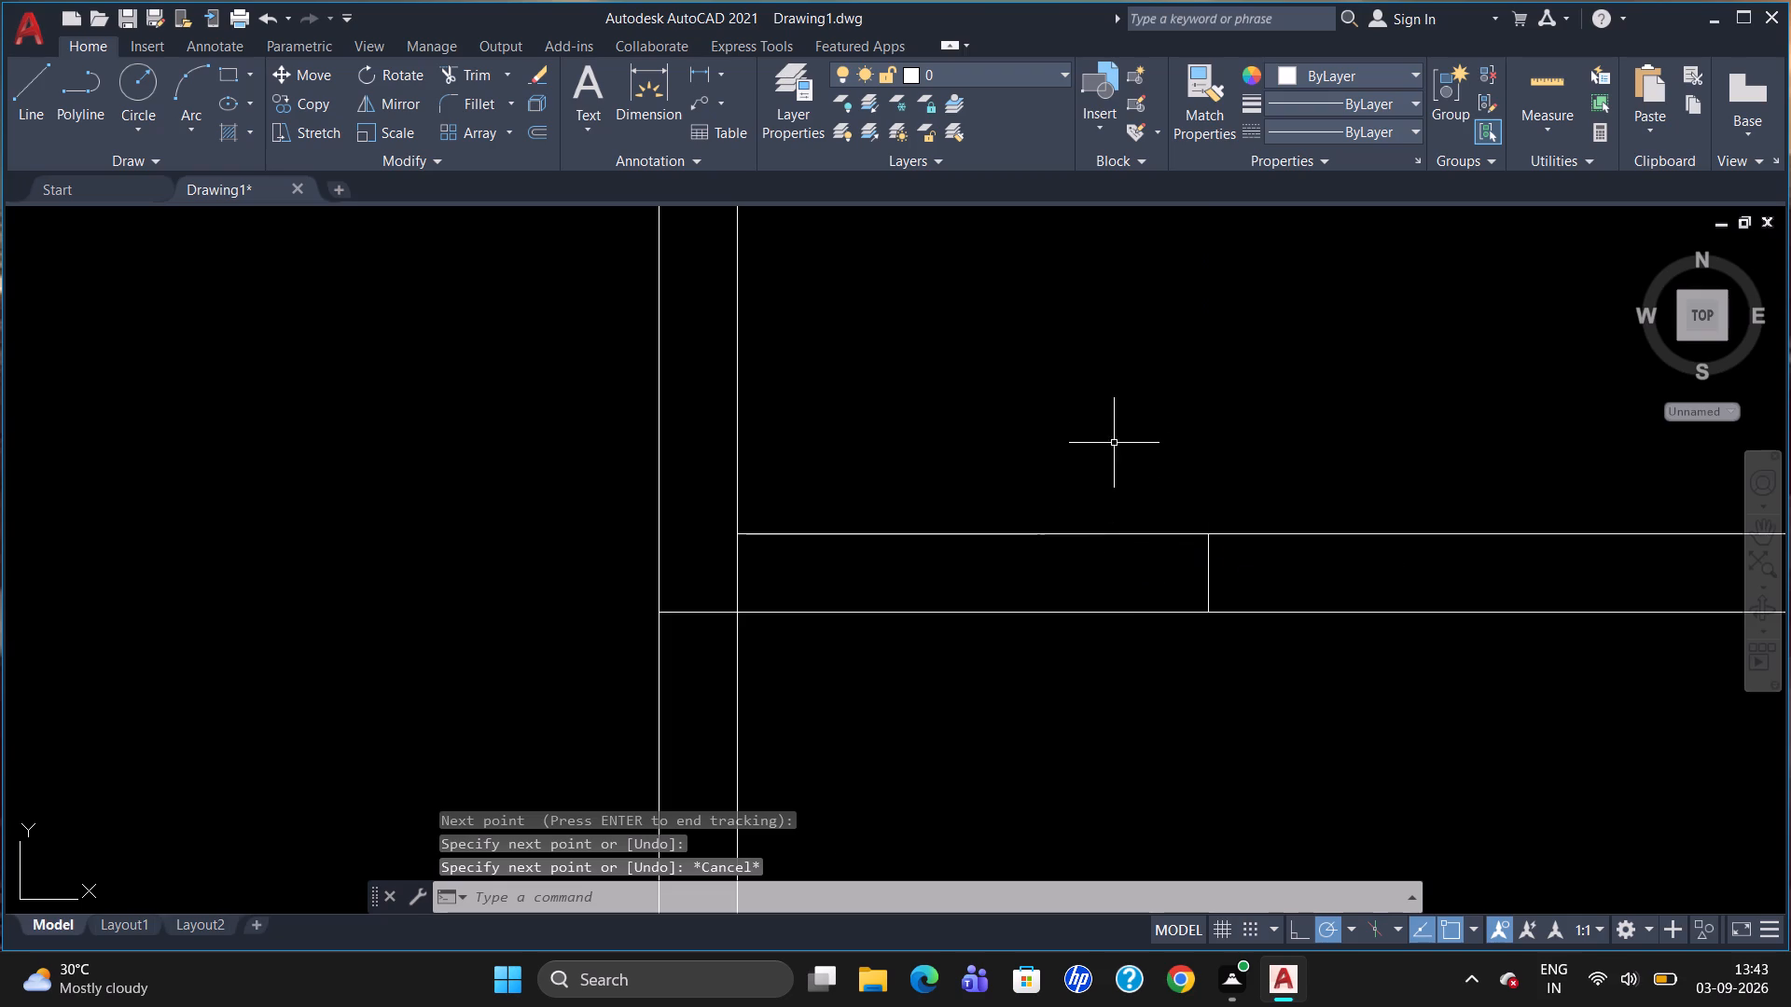
Trim both cross-wall lines between the left partition and the jamb line to open a doorway in the left narrow room.
scroll(1111, 452, "down", 2)
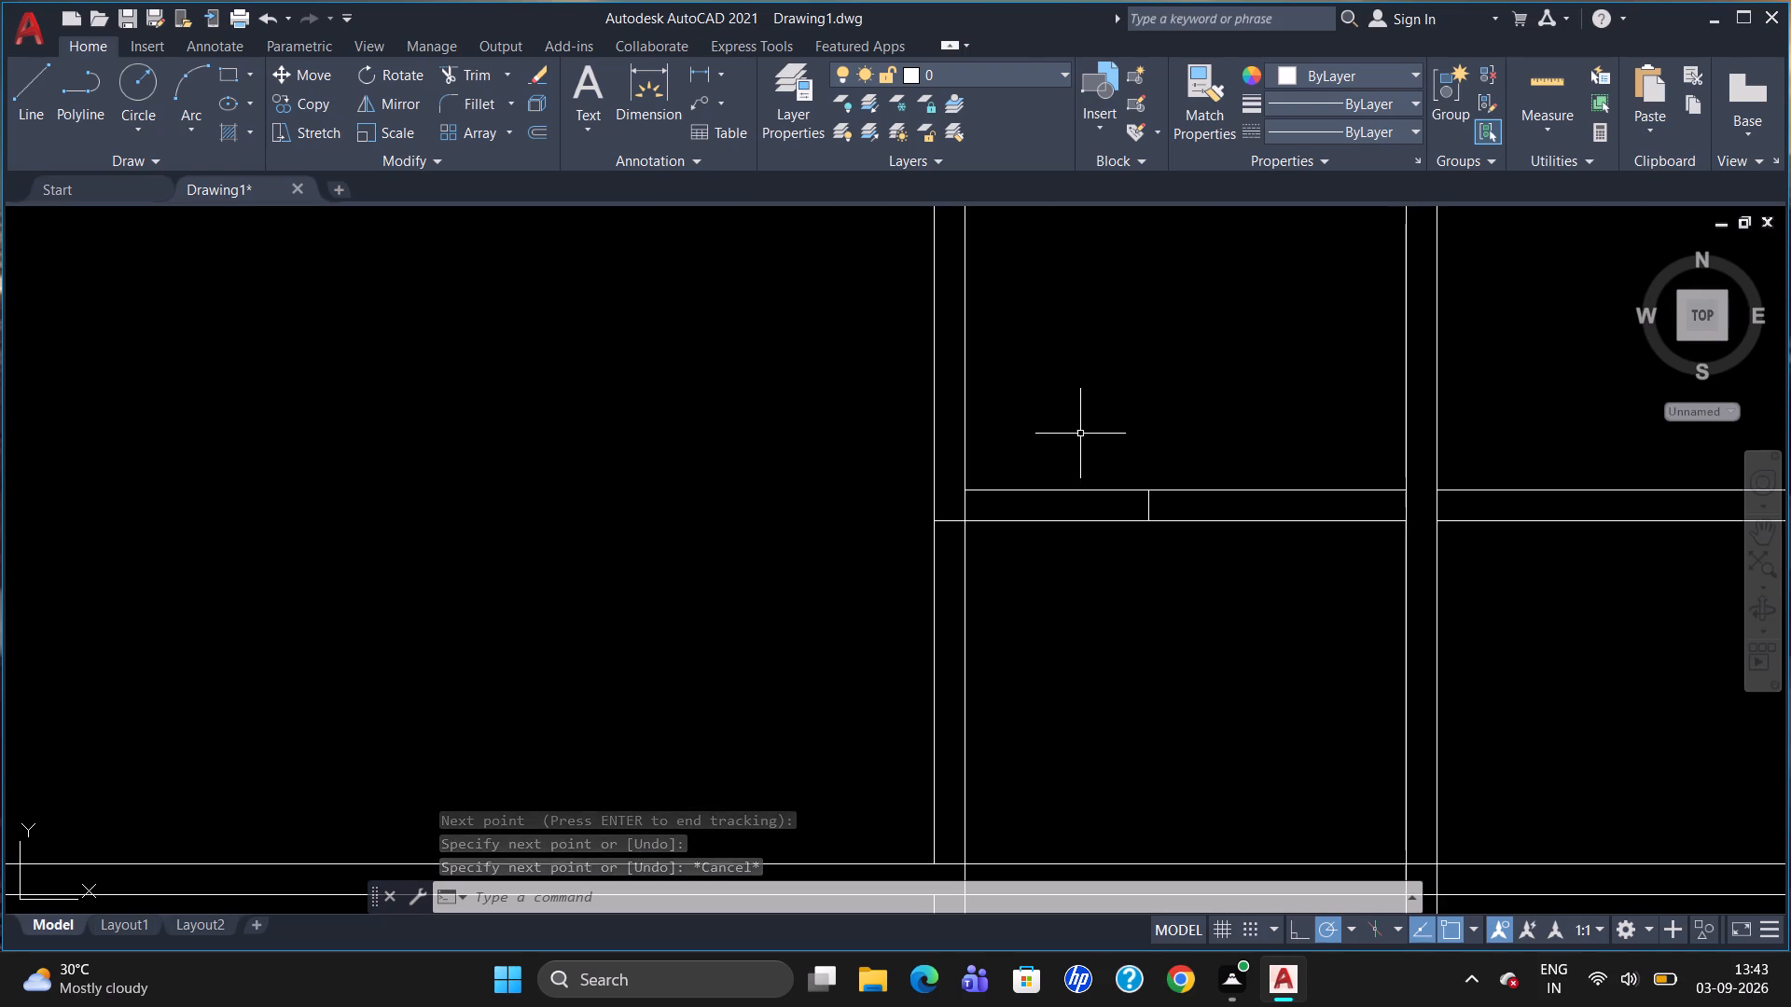
scroll(1088, 469, "down", 1)
scroll(1069, 367, "up", 1)
scroll(1068, 502, "down", 1)
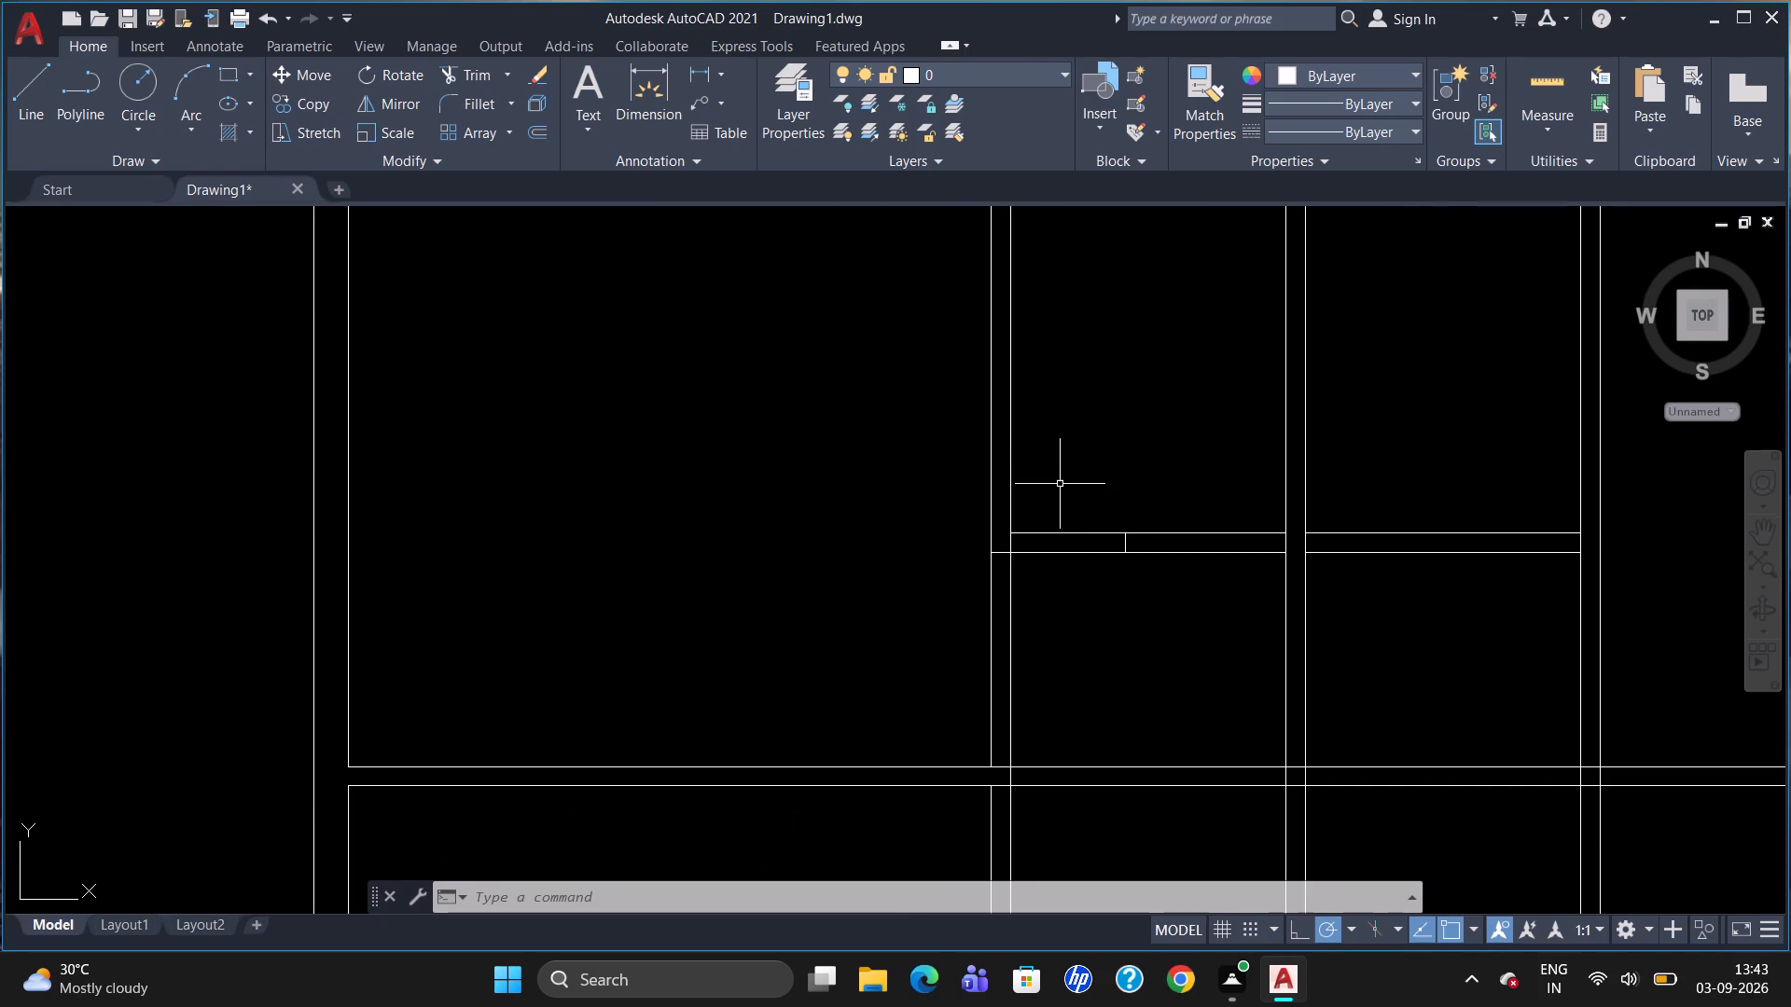
type("TR")
key("Return")
key("Return")
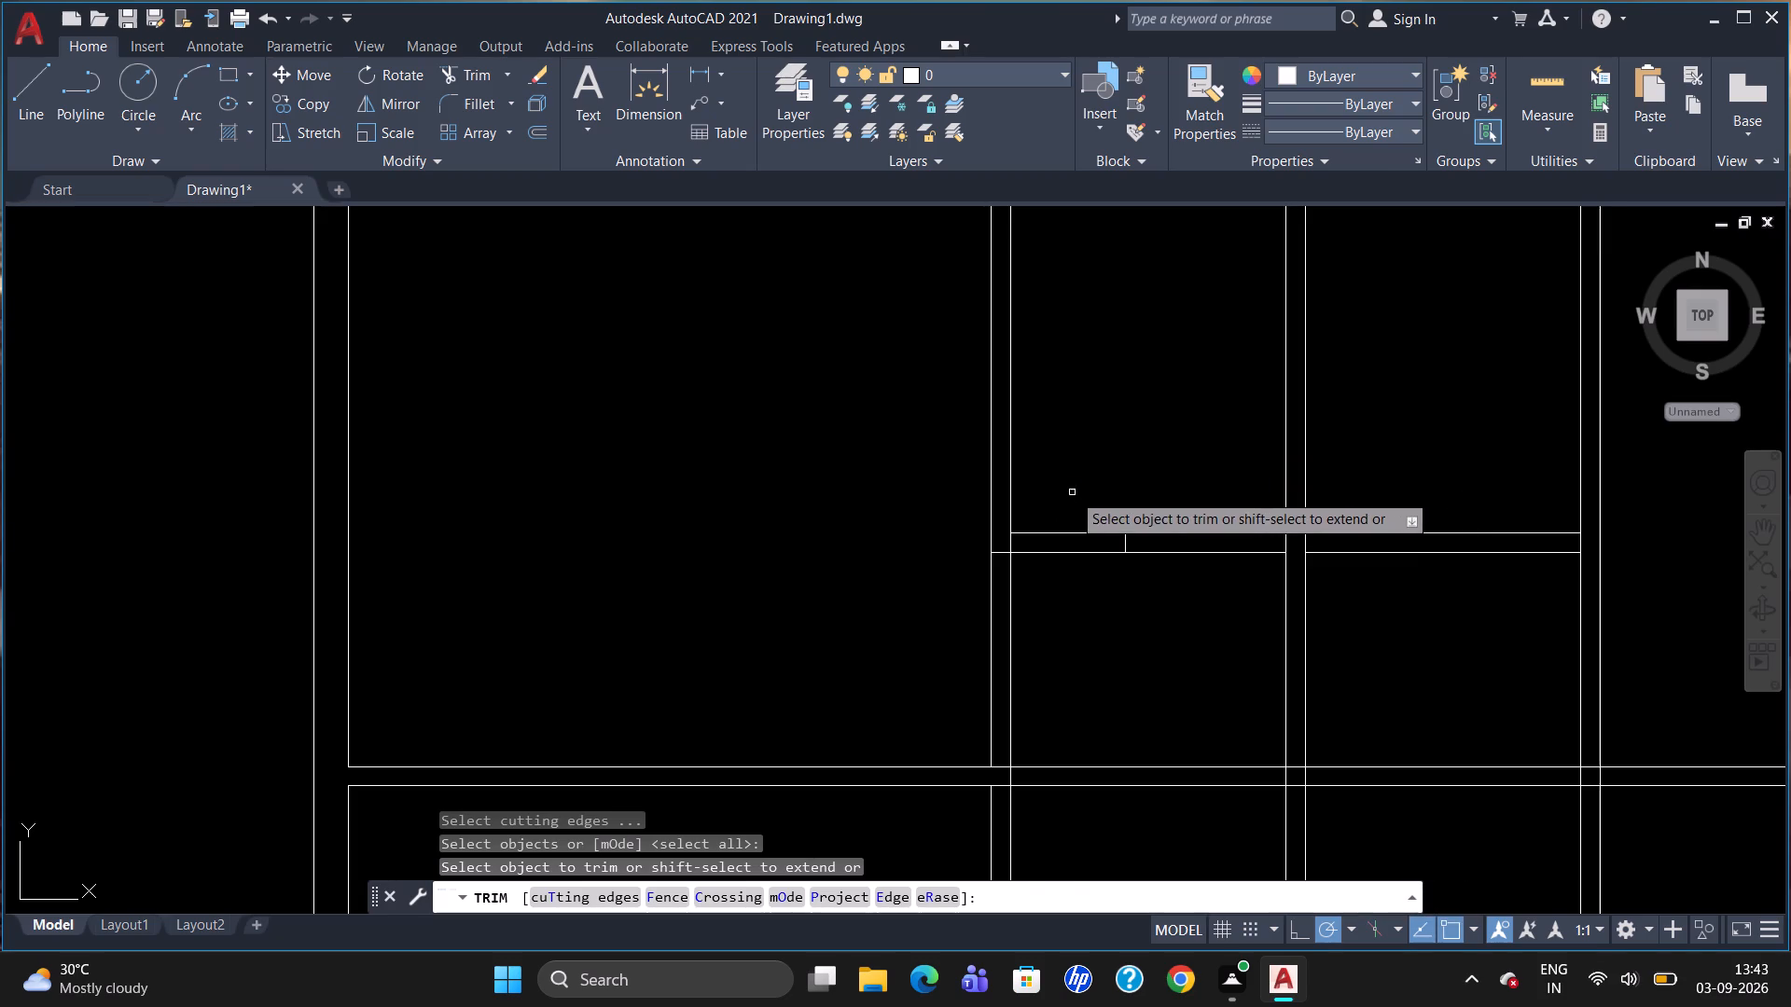
left_click_drag(1072, 492, 1066, 582)
left_click(1066, 582)
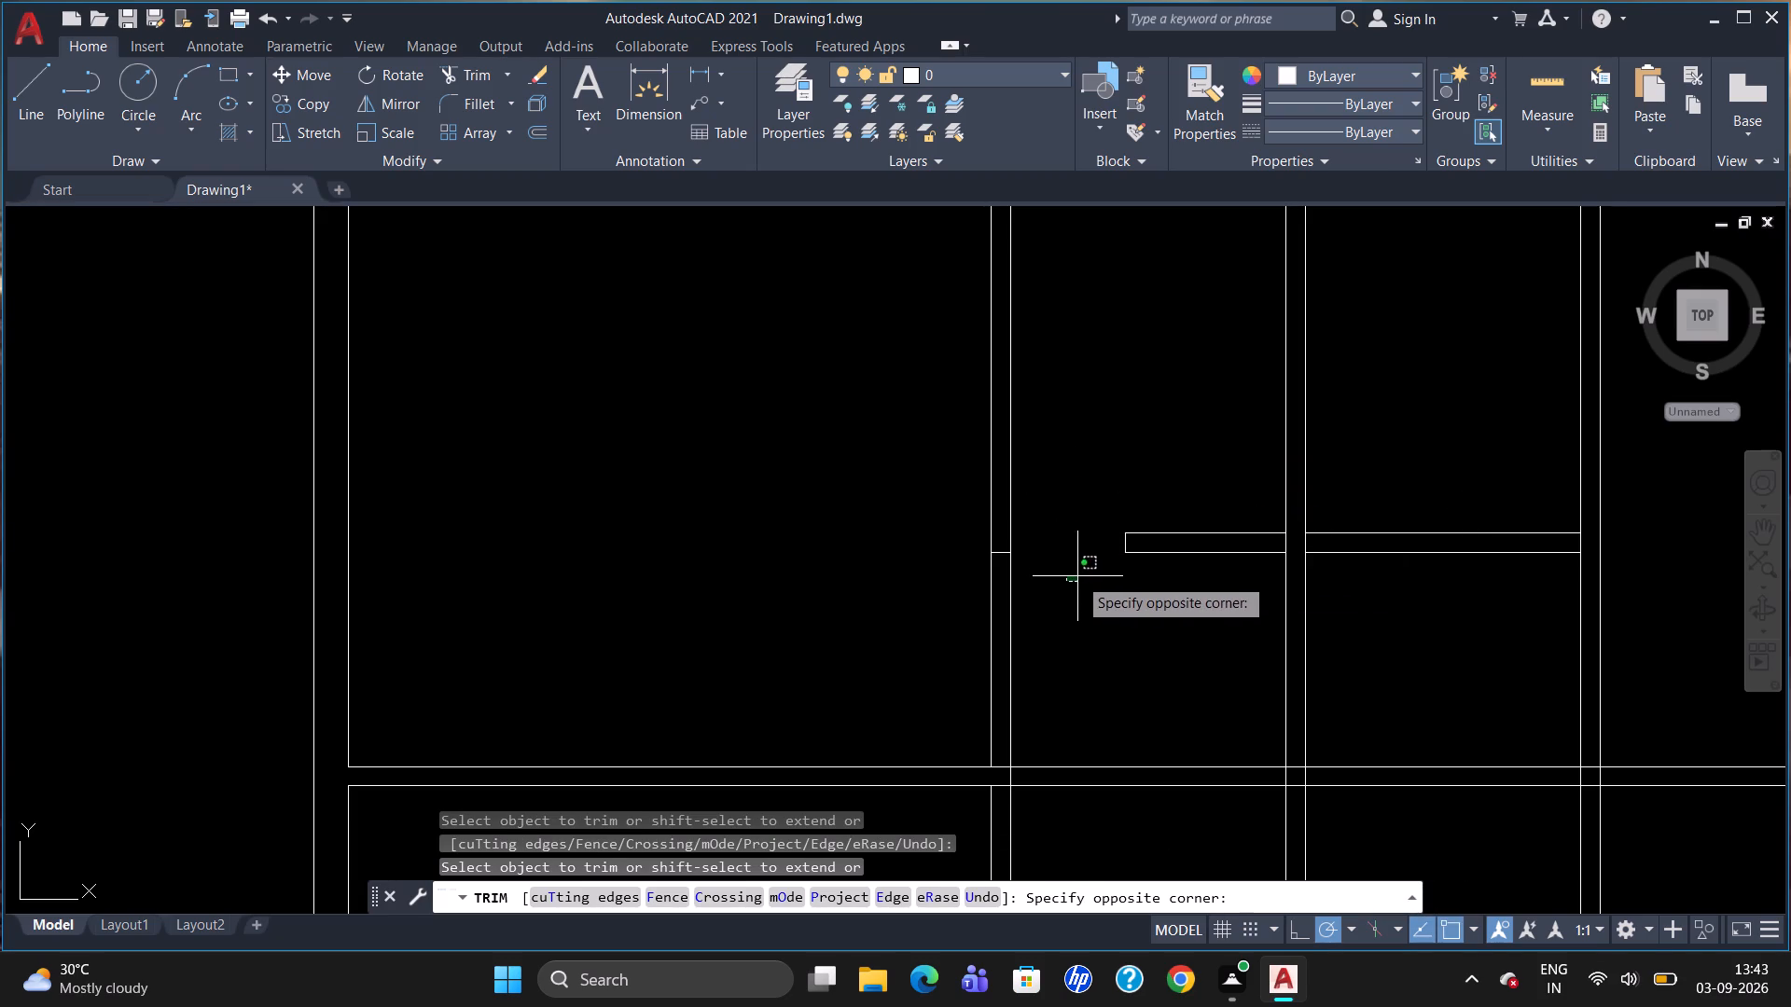
left_click(1077, 569)
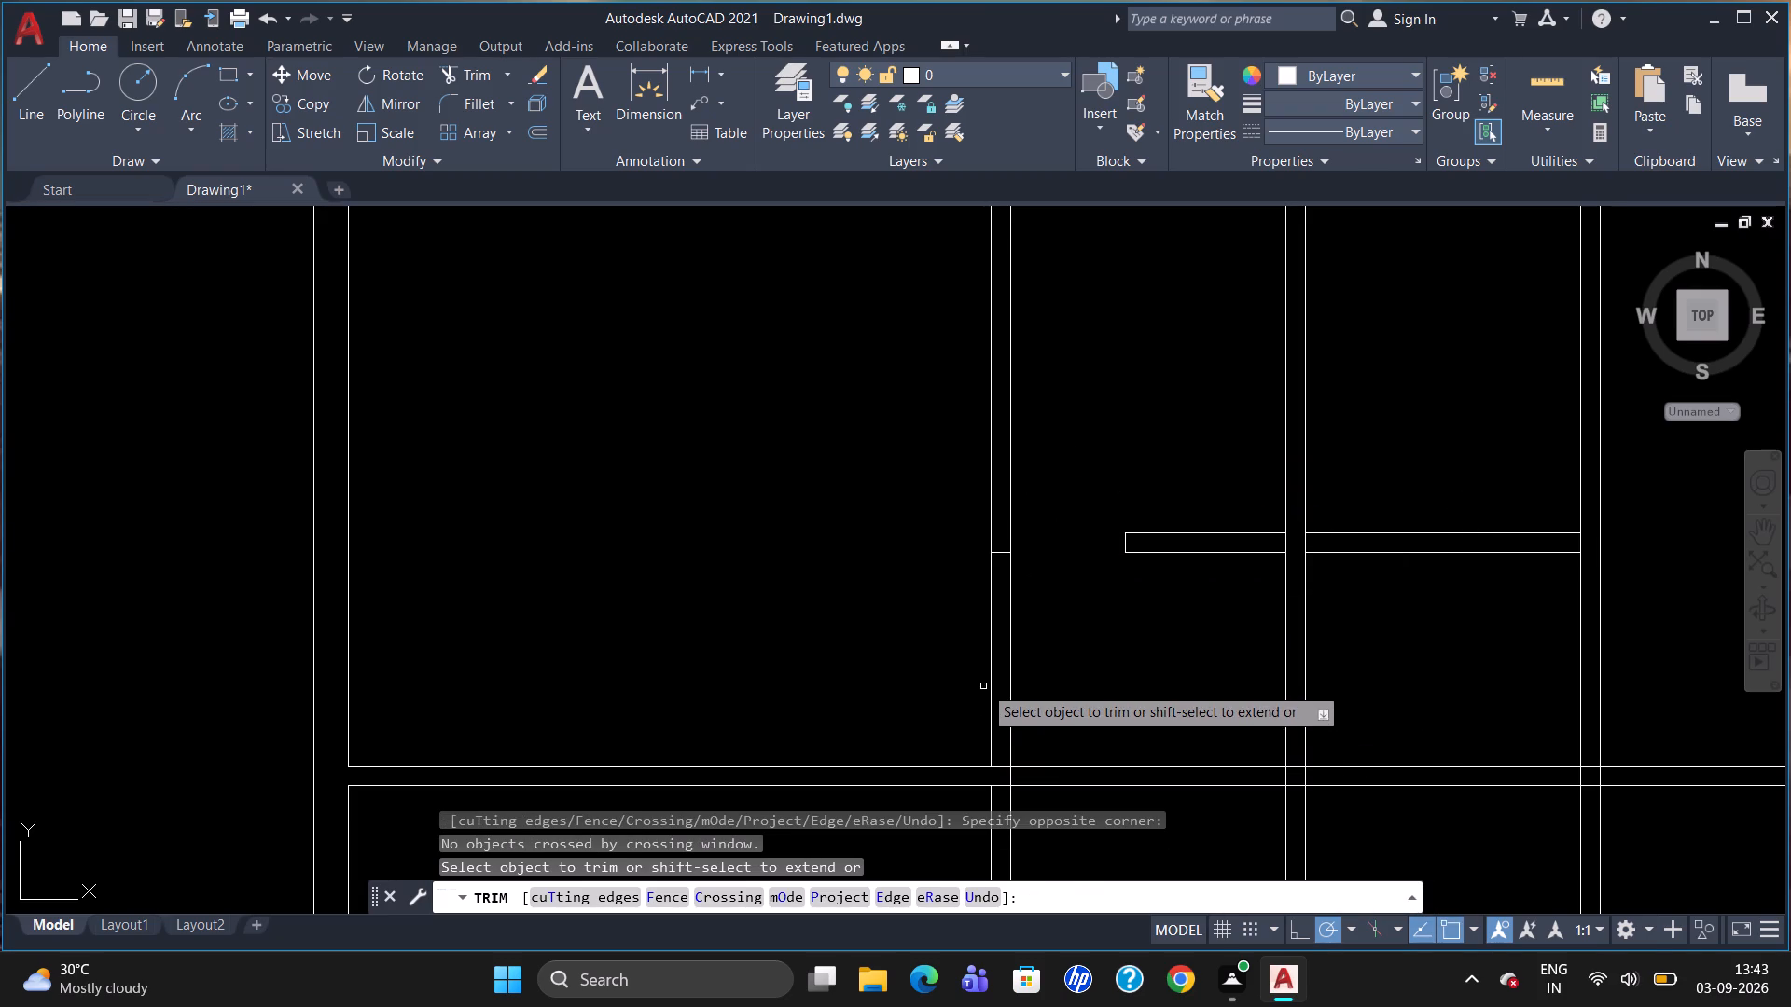
Trim the left partition's left face between the short wall-end line and the long horizontal partition wall below.
double_click(991, 668)
scroll(1105, 602, "down", 1)
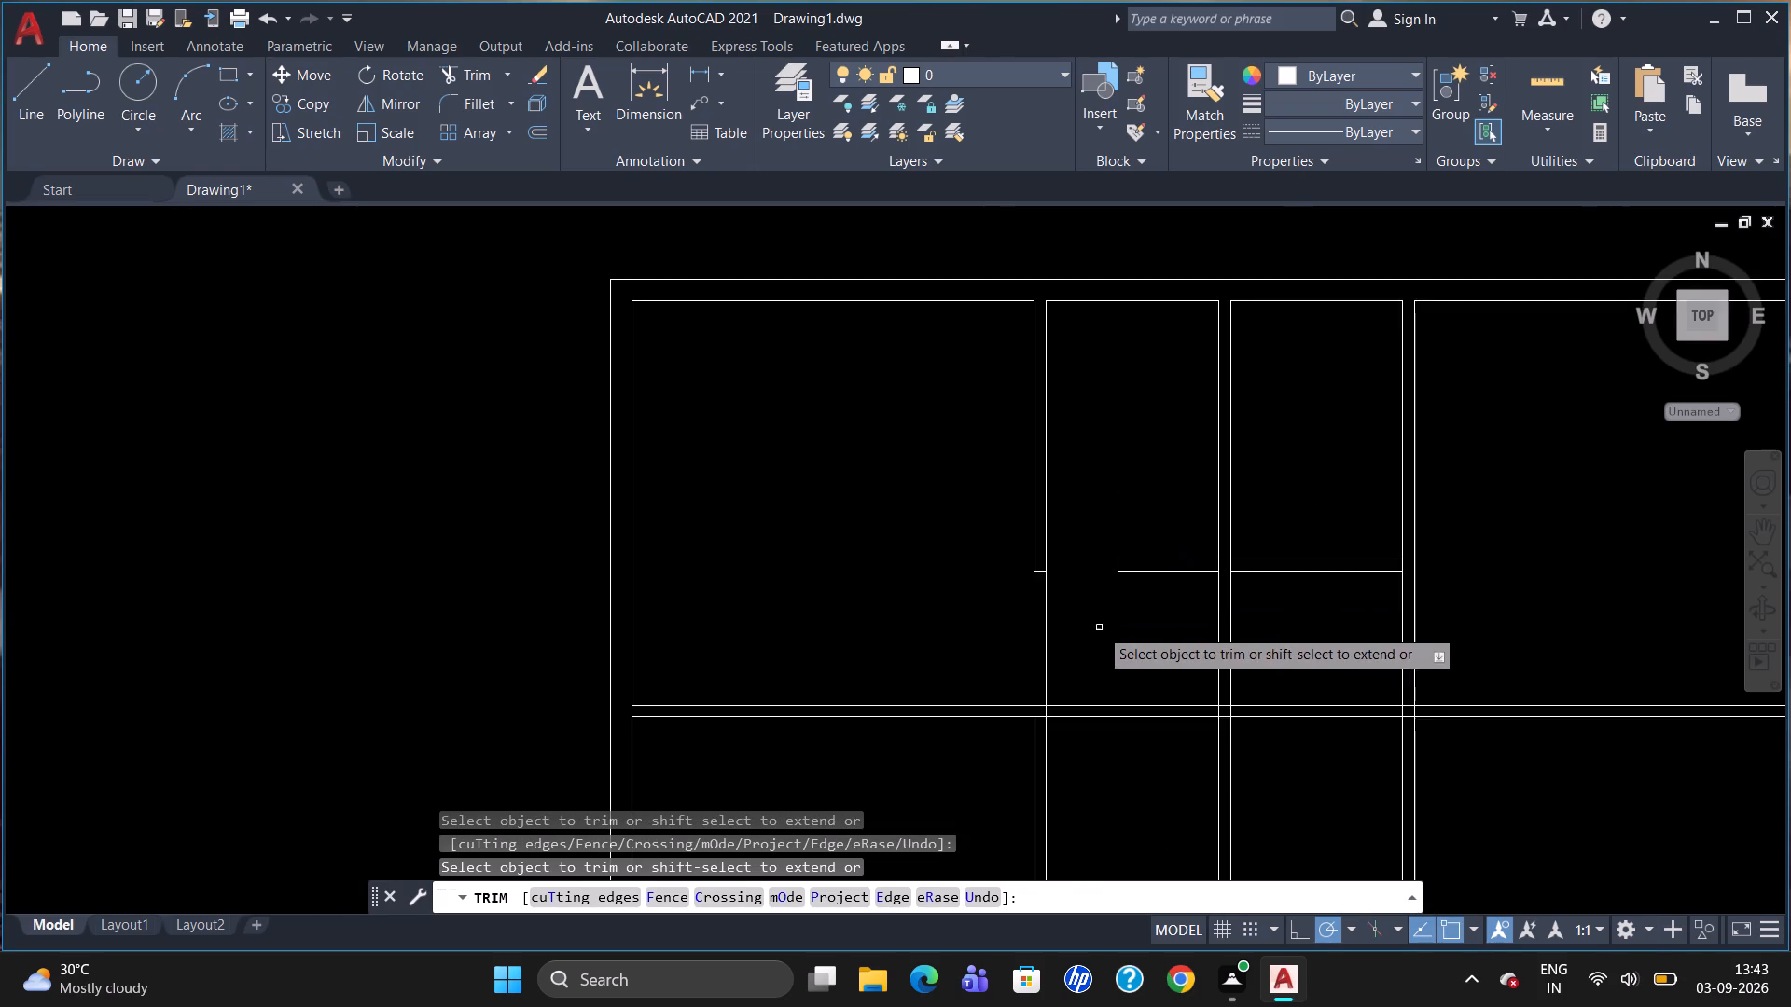
scroll(1098, 630, "down", 1)
scroll(1358, 582, "up", 2)
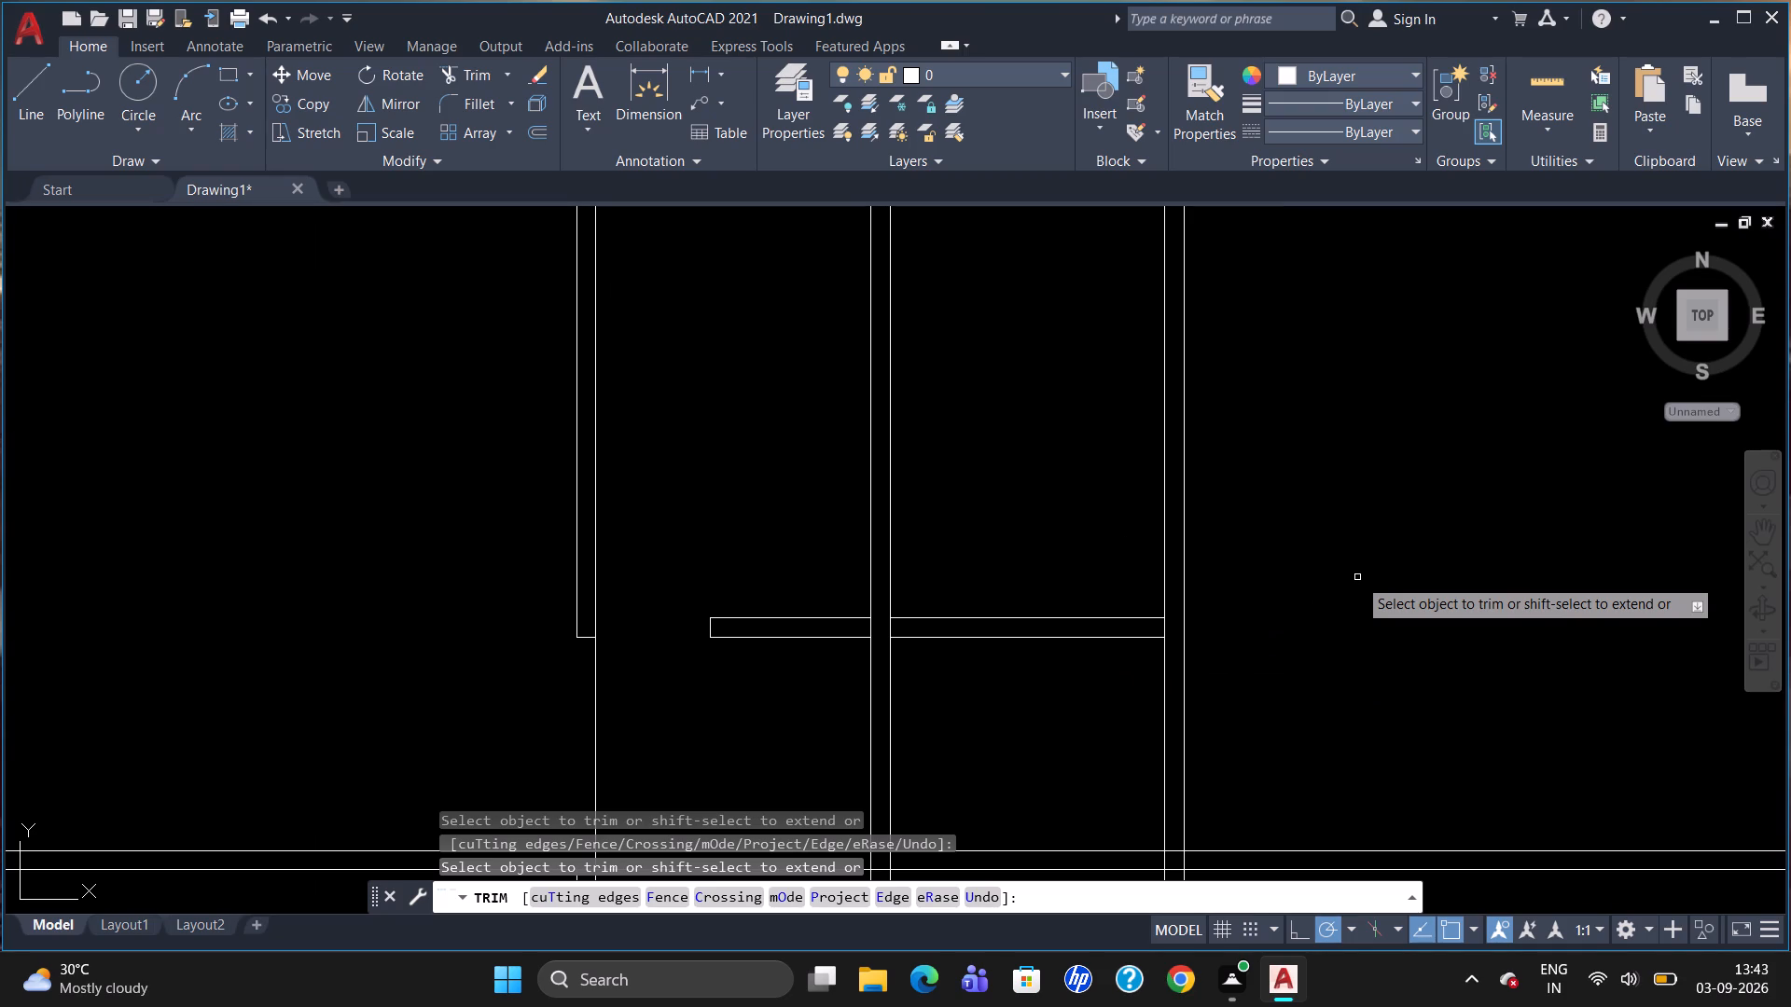
key("Escape")
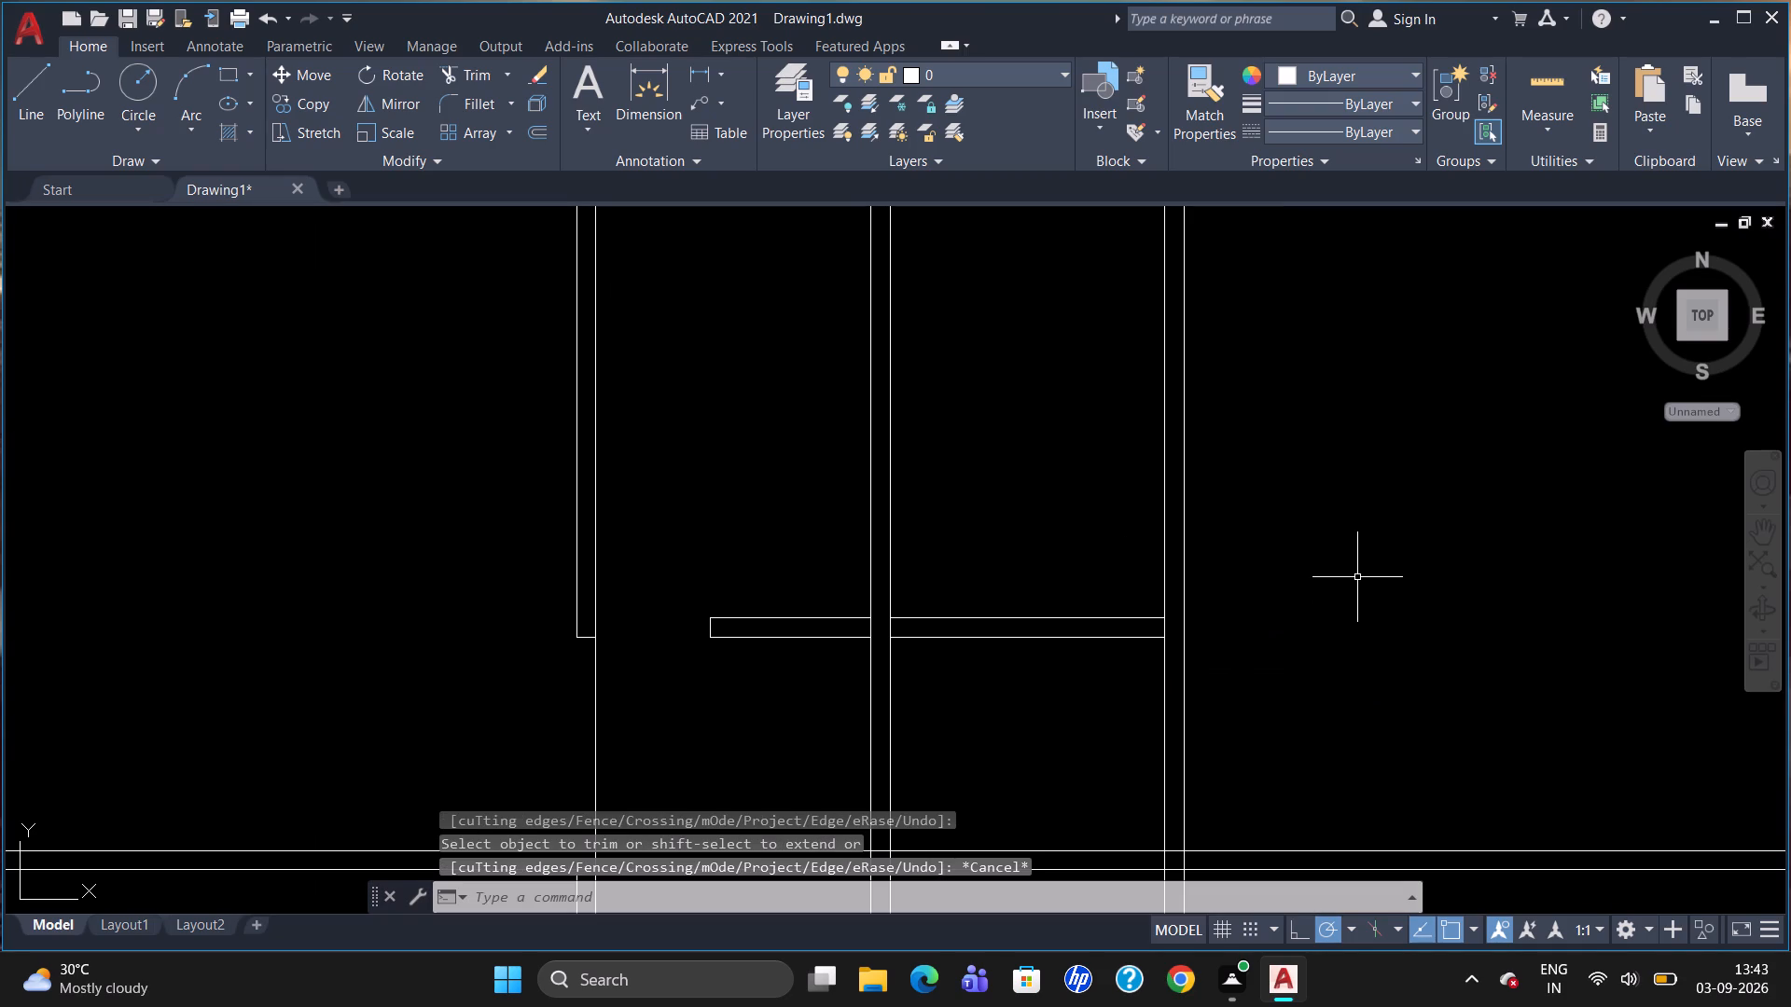
Draw a 5" vertical jamb line across the right narrow room's cross wall, tracked 2'6" from the wall's lower-right corner.
key("l")
key("Return")
type("TK")
key("Return")
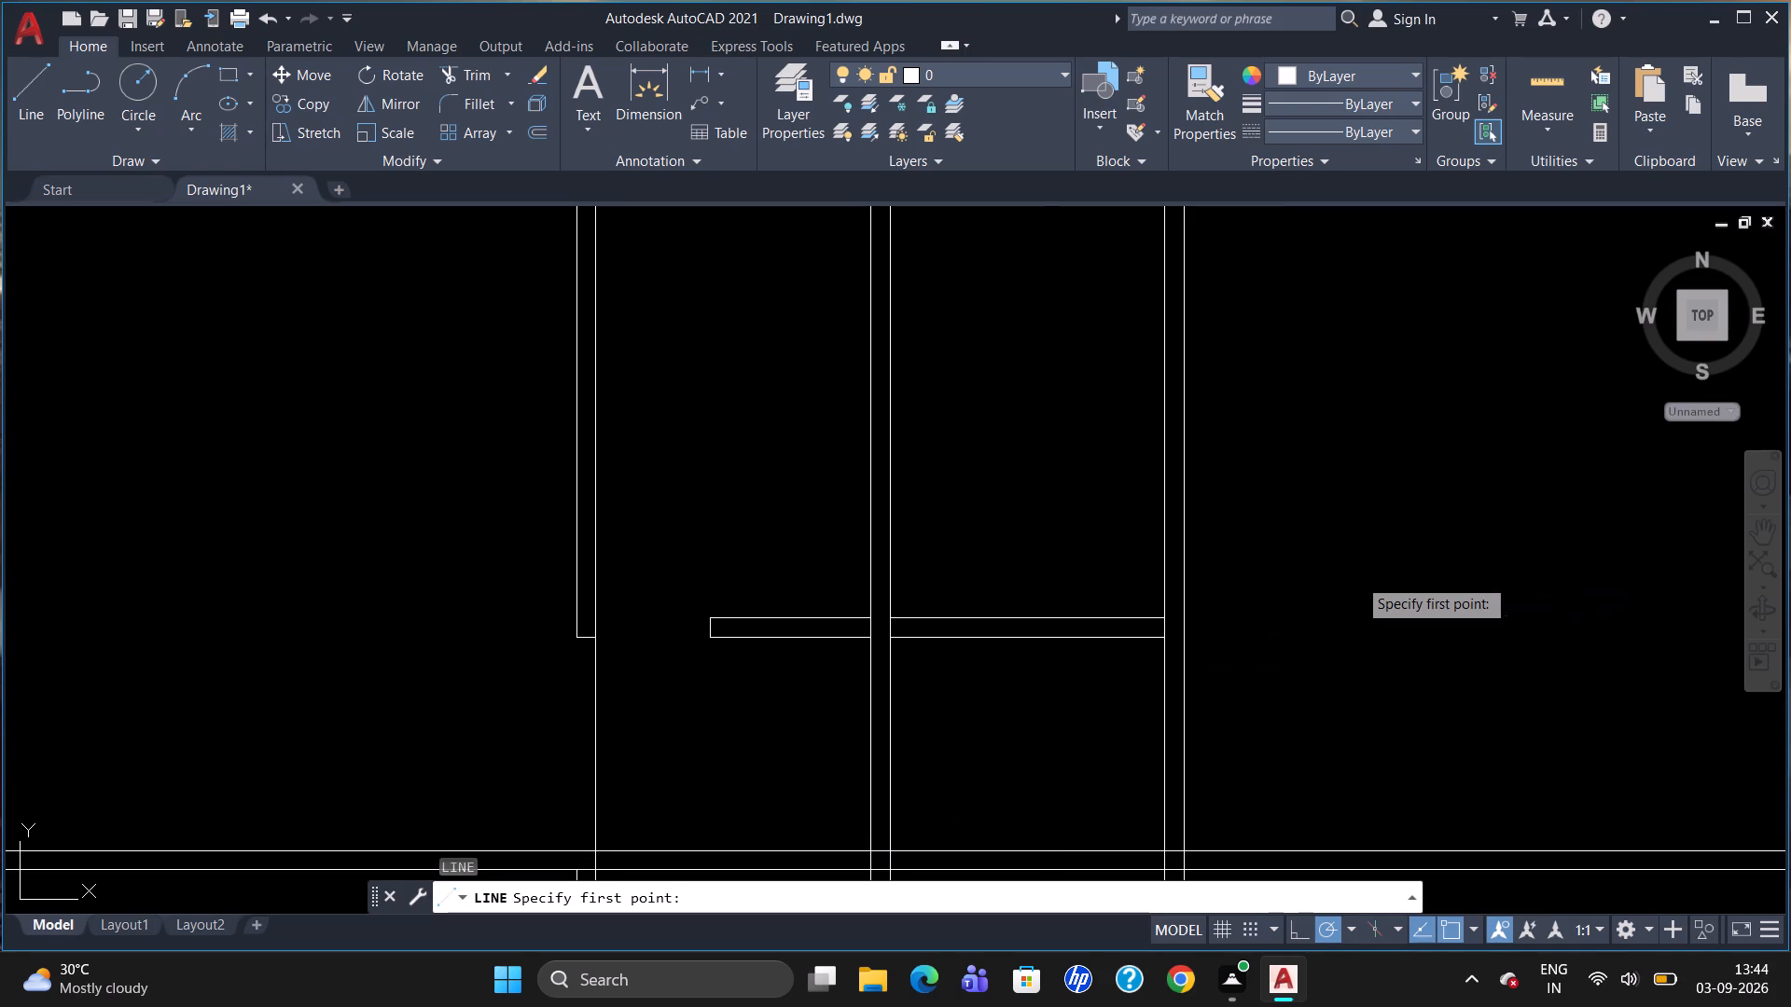
left_click(1161, 646)
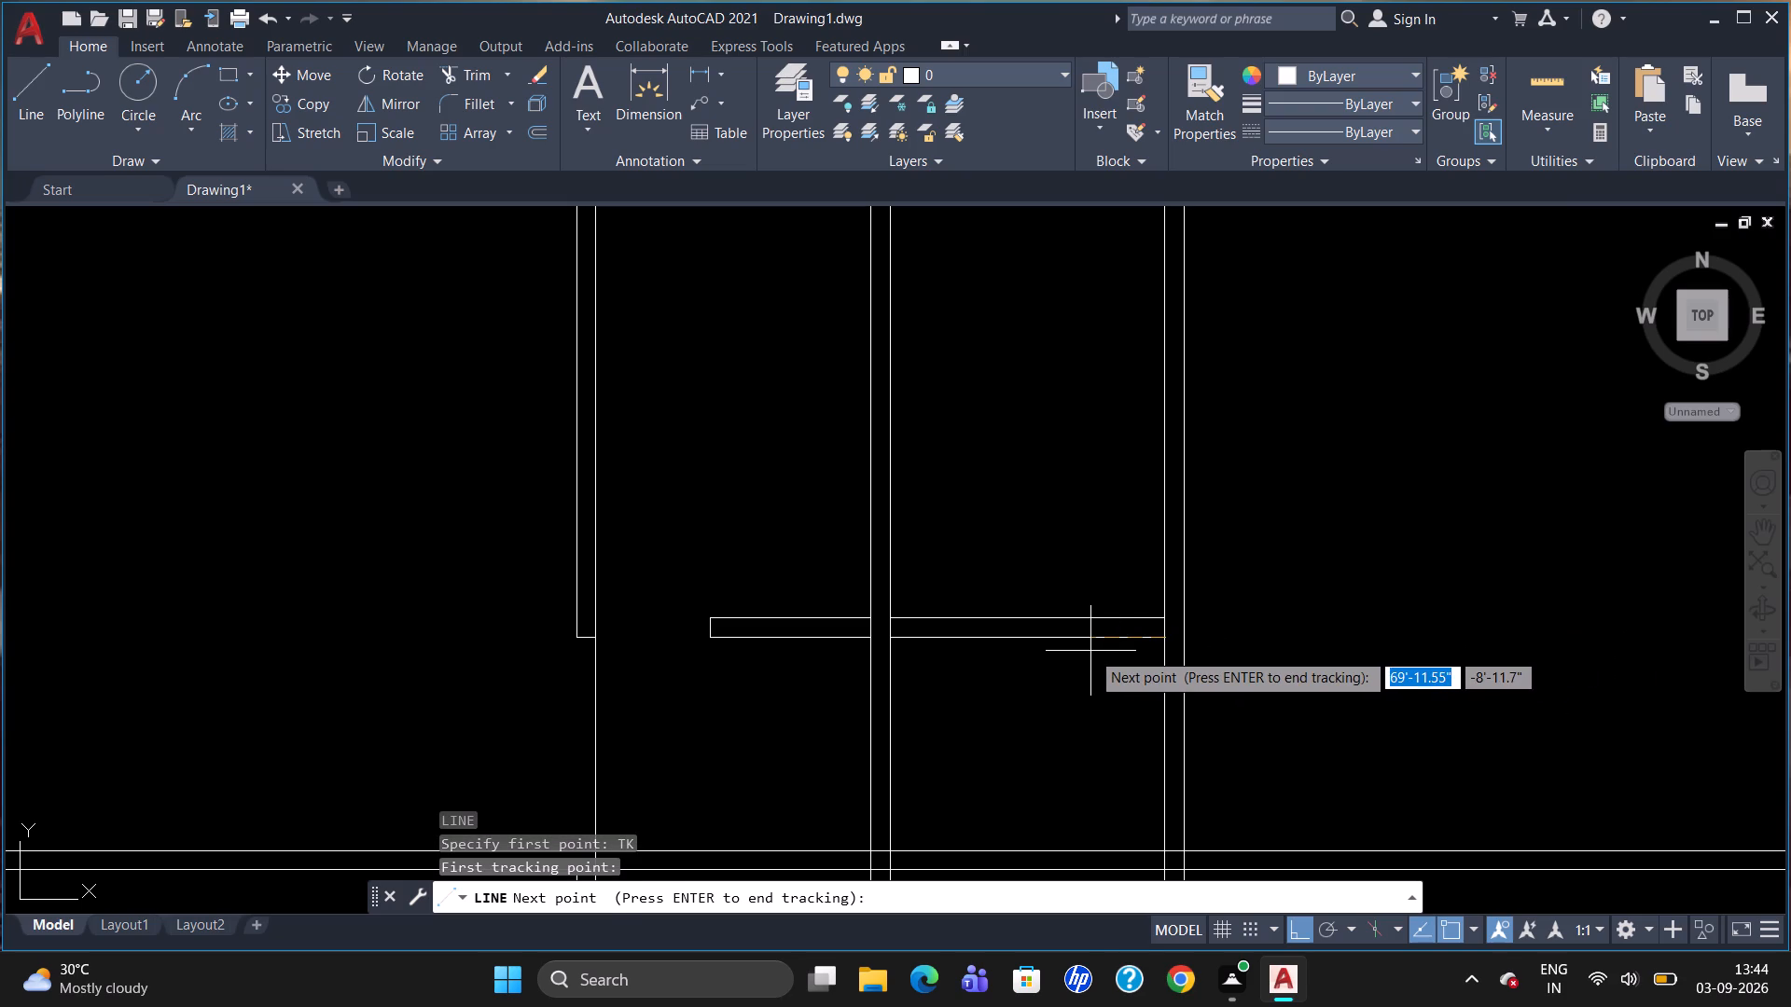
type("2'6\"")
key("Return")
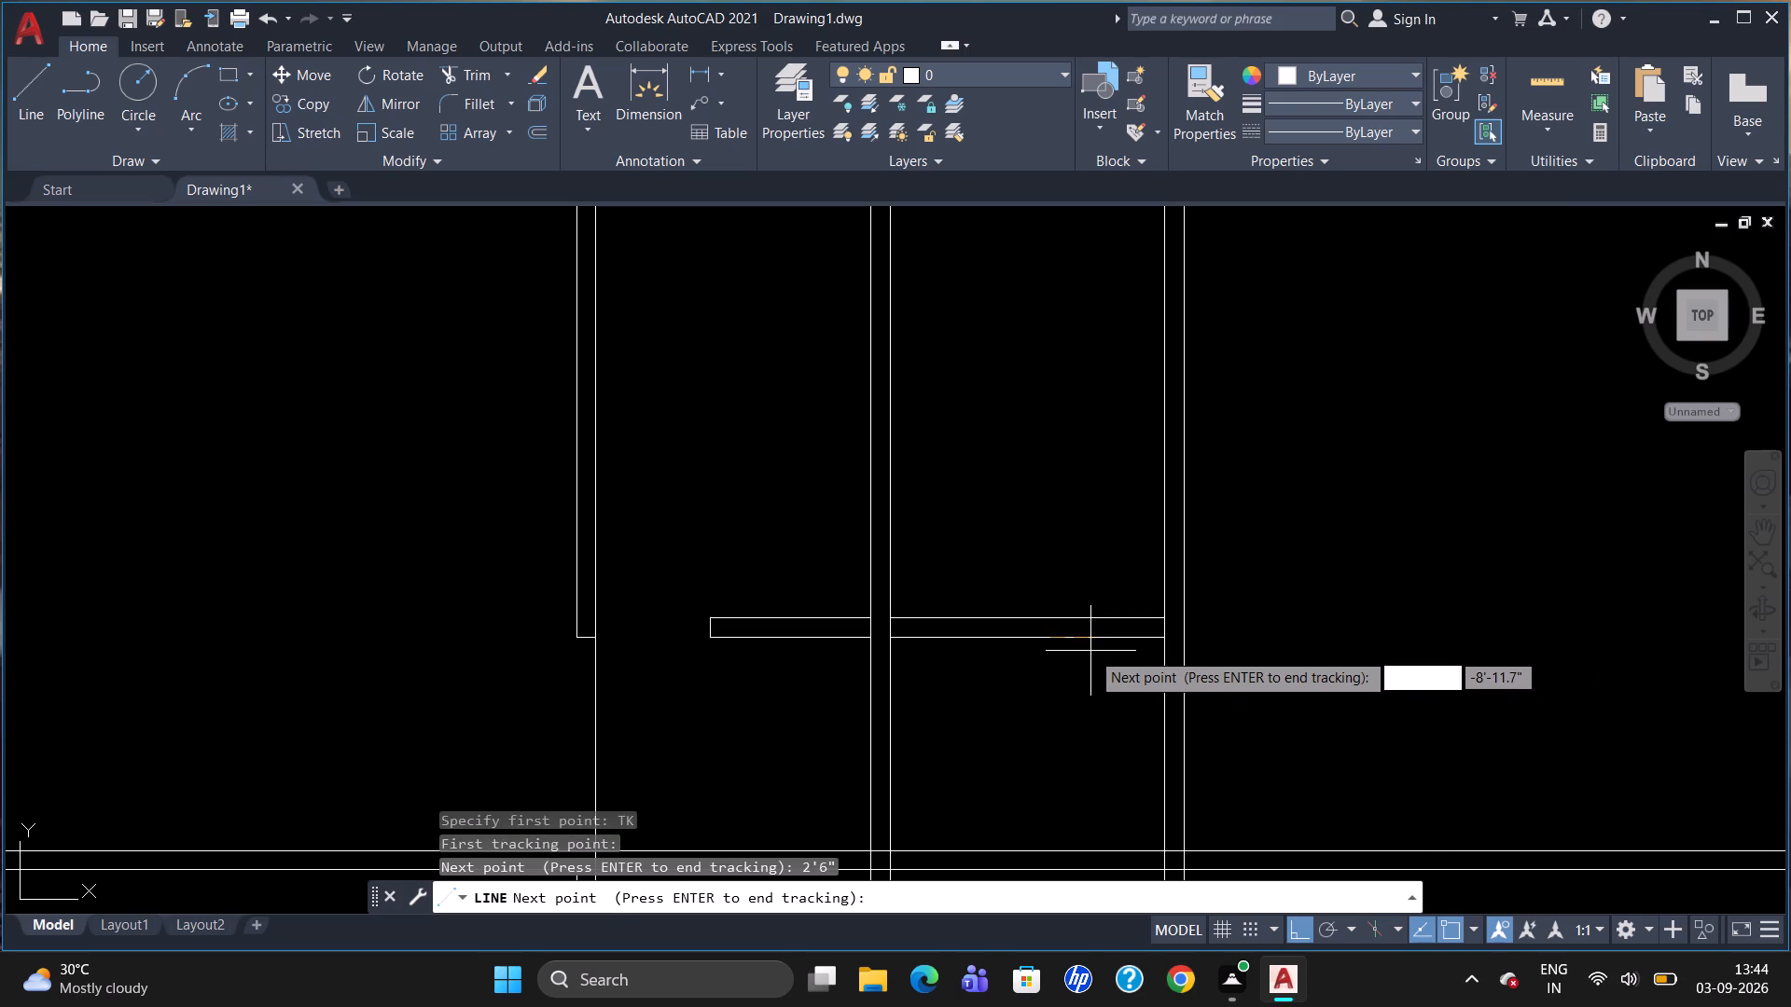
key("Return")
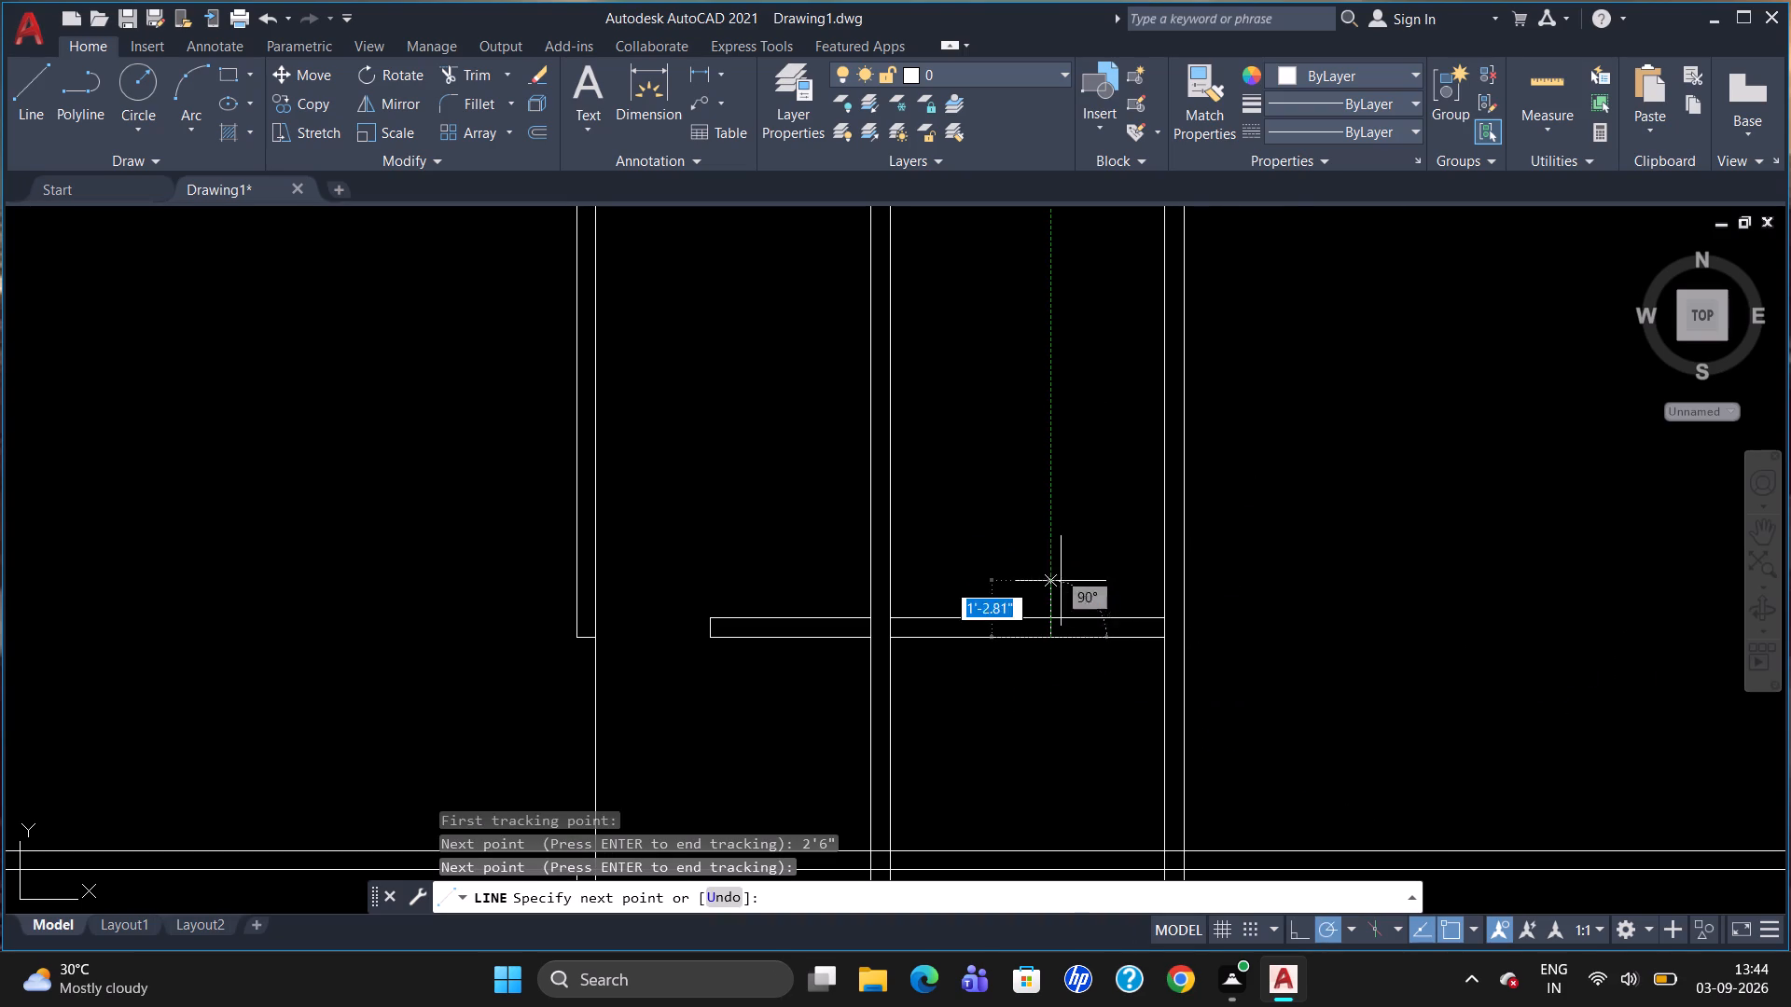
scroll(1056, 614, "up", 3)
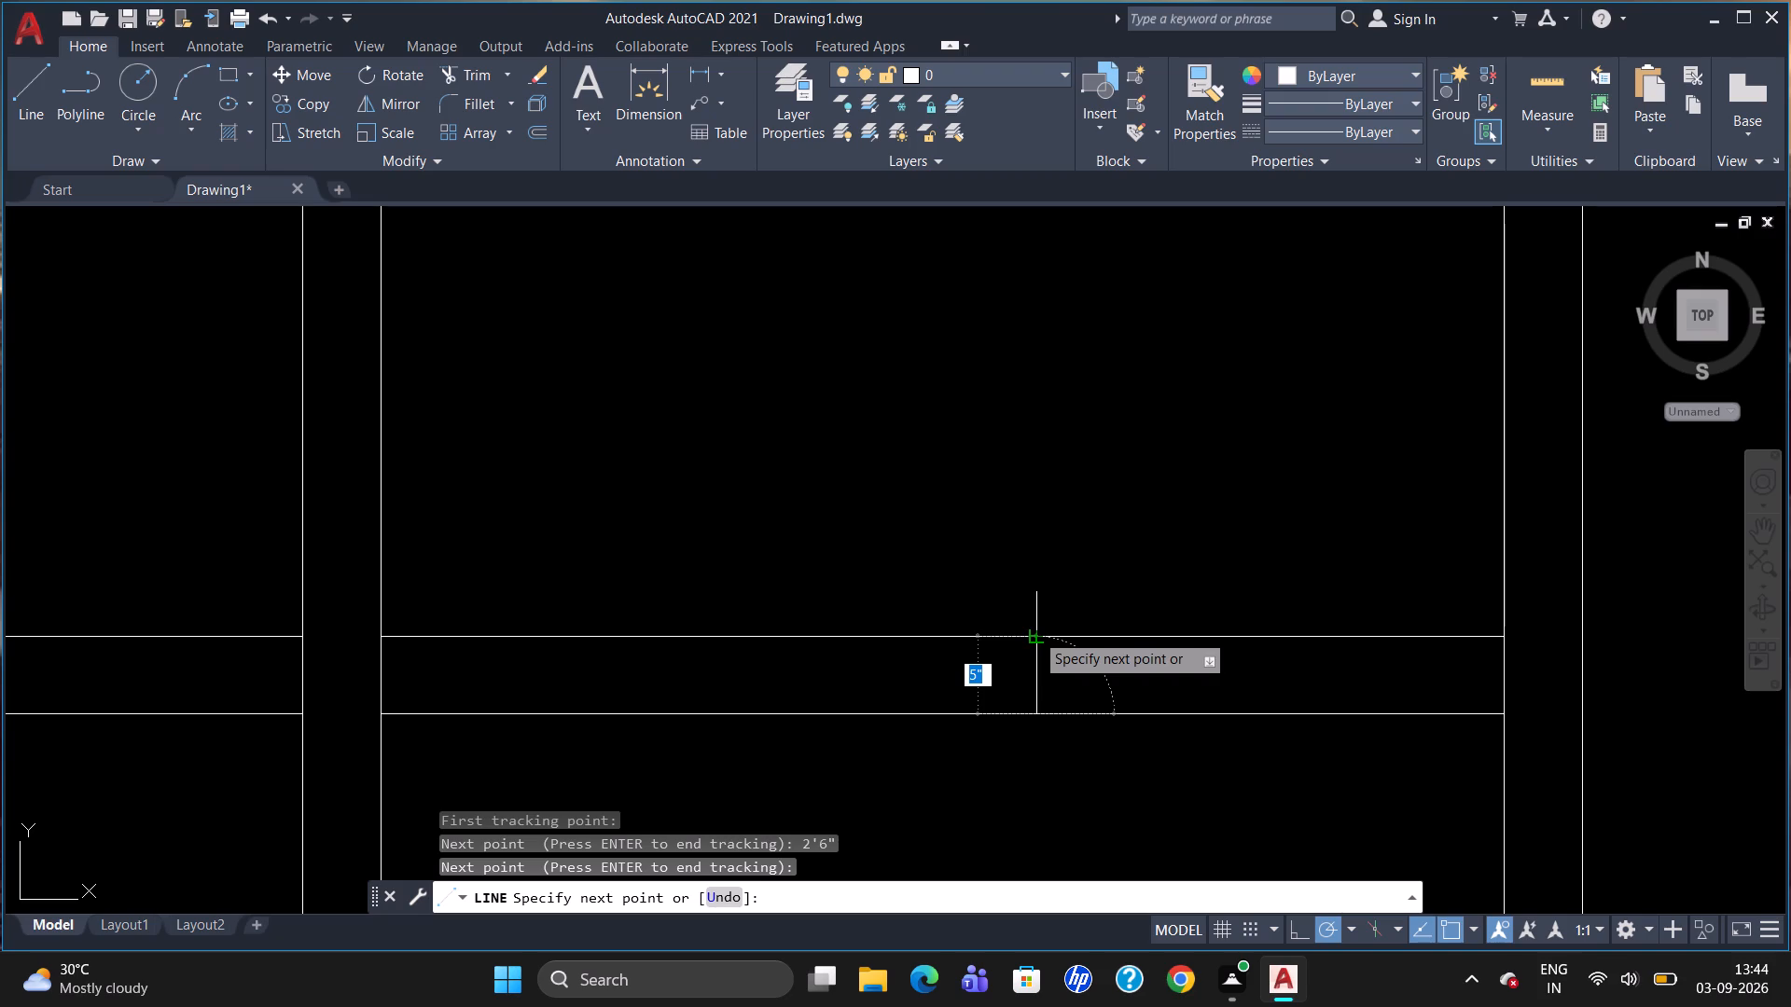
left_click(1034, 630)
key("Escape")
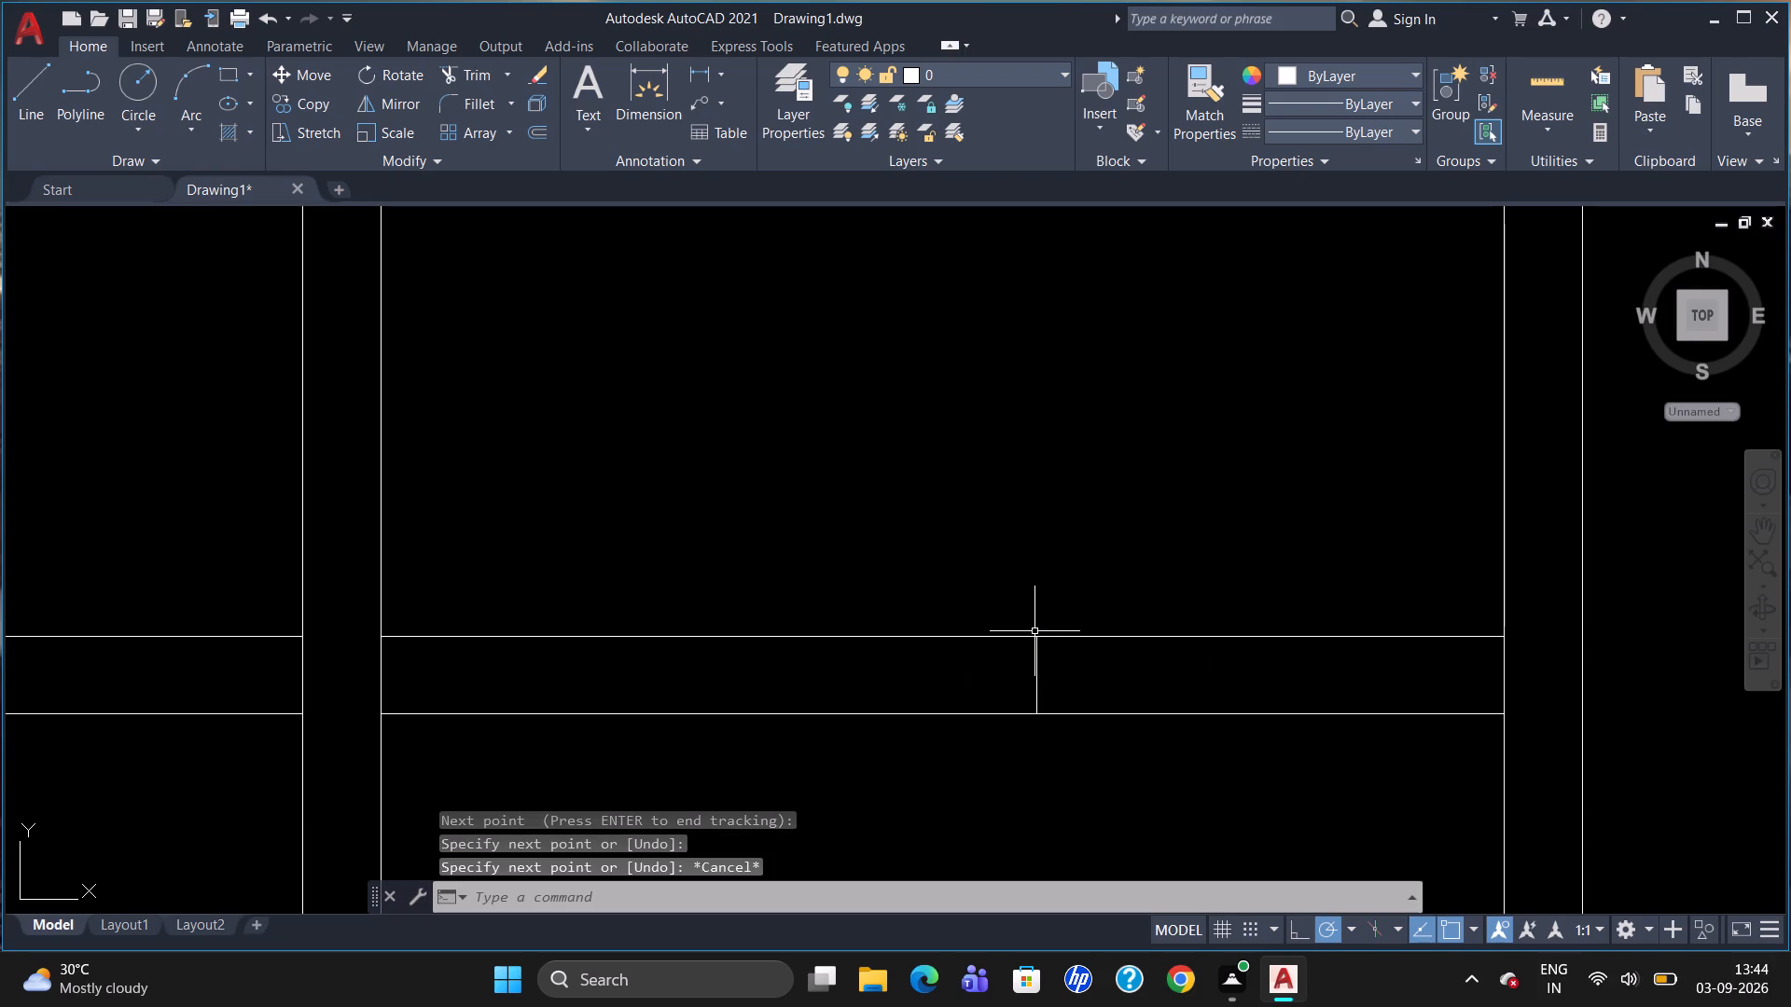
Trim both cross-wall lines between the jamb line and the right partition to open a doorway in the right narrow room.
type("TR")
key("Return")
key("Return")
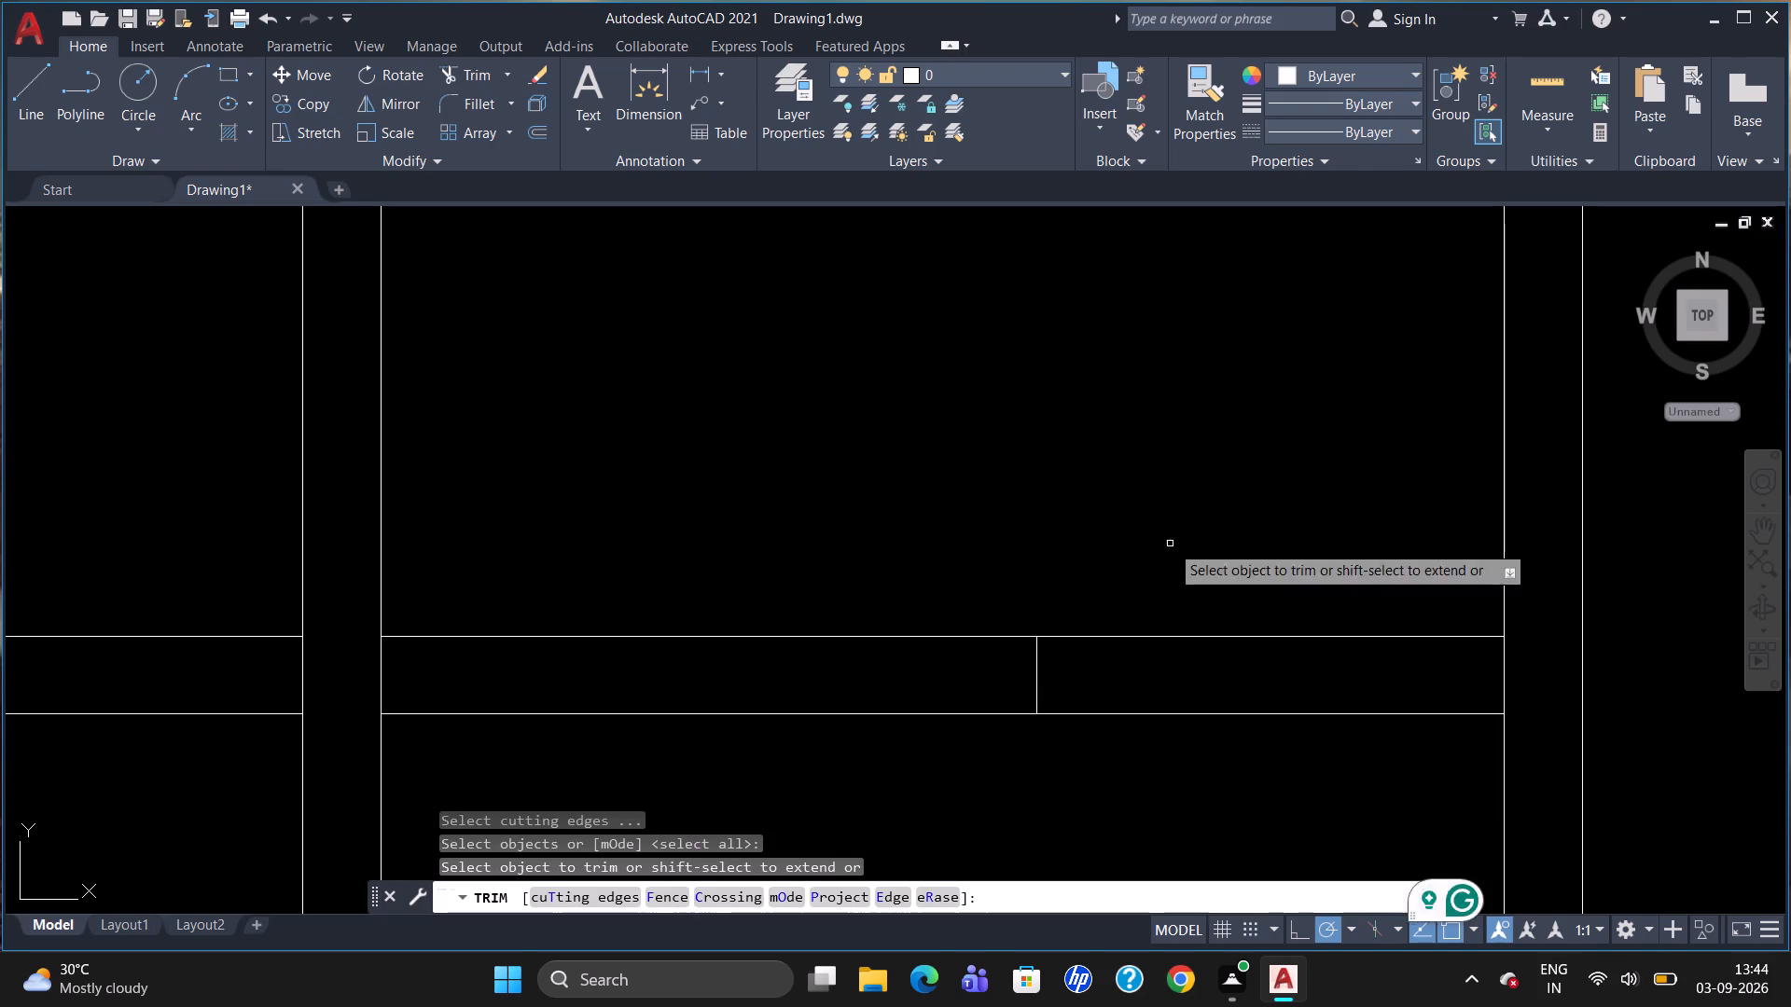
left_click_drag(1321, 605, 1351, 735)
left_click(1351, 735)
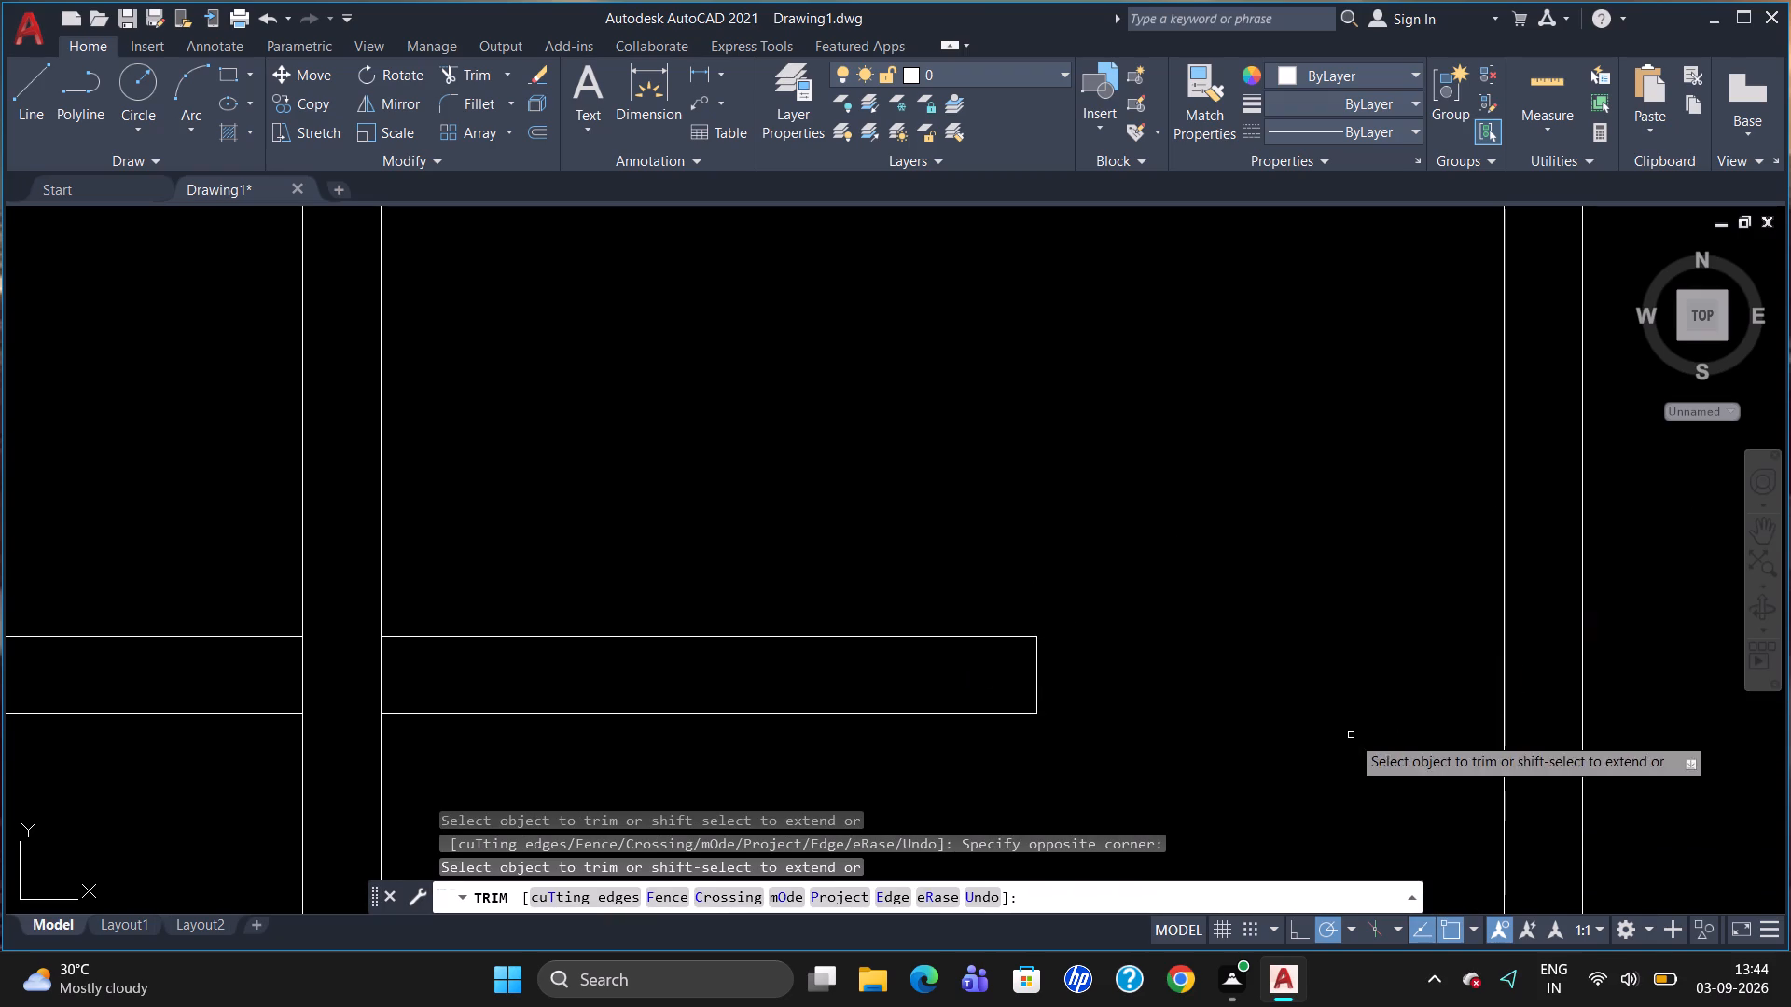
scroll(1306, 614, "down", 2)
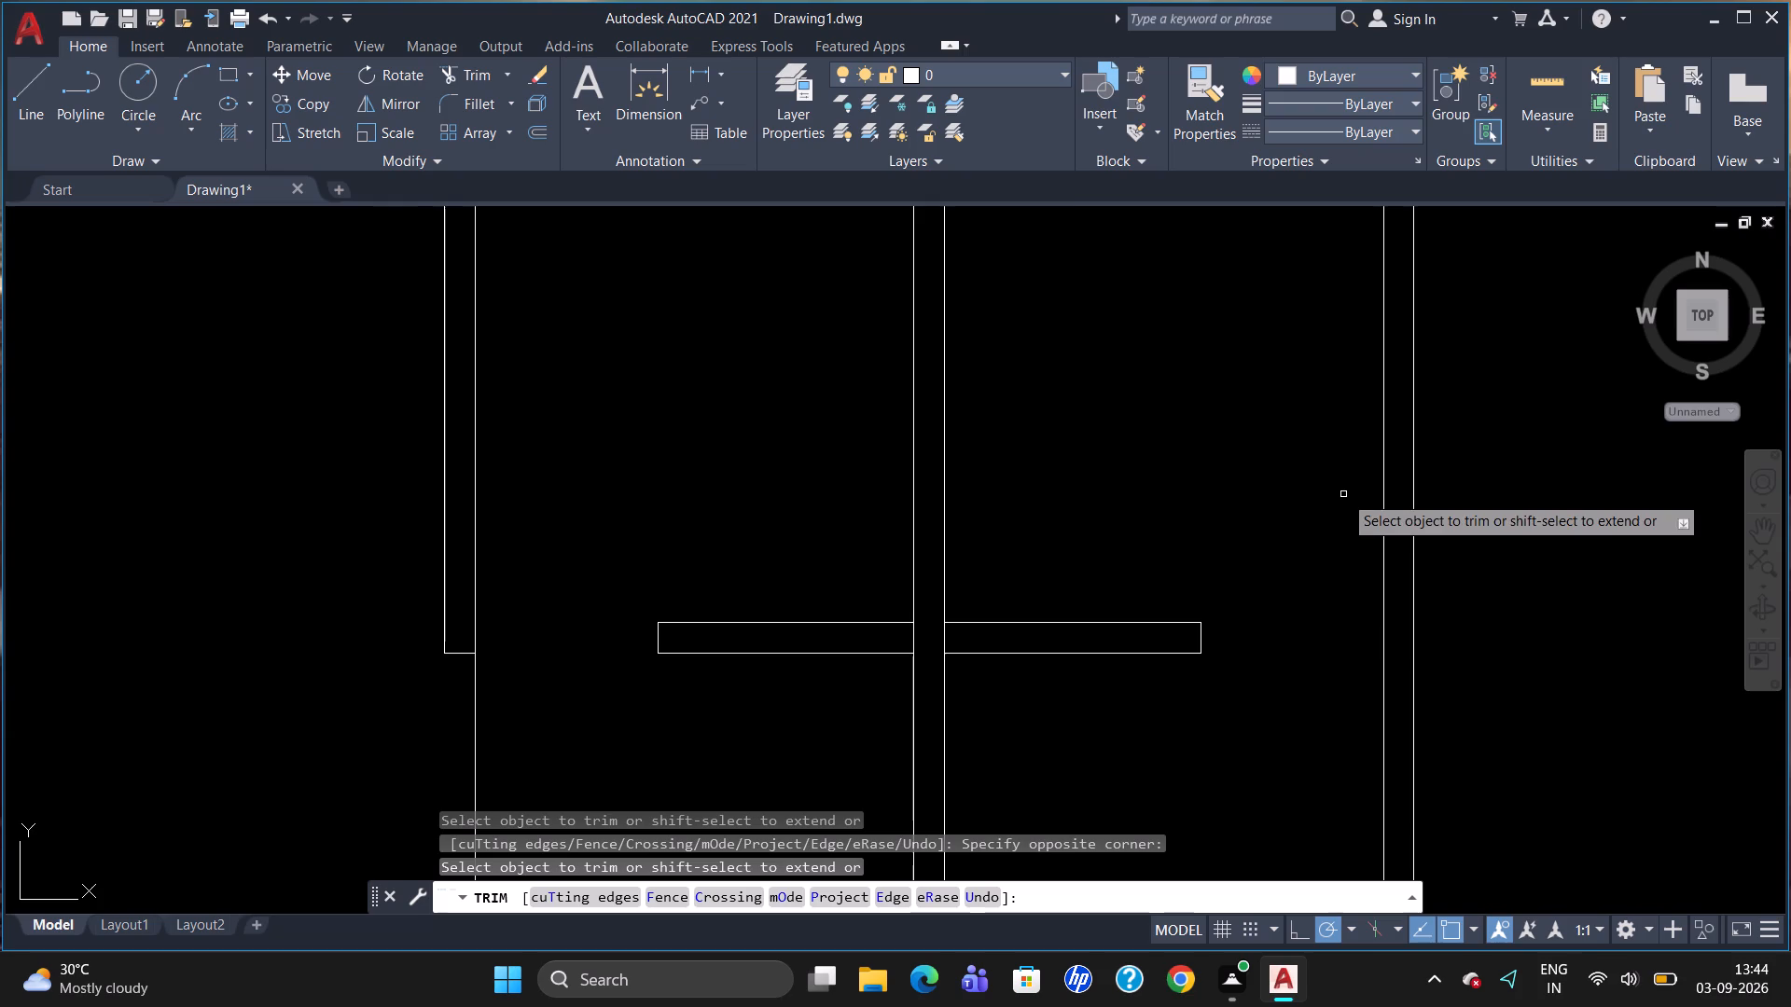
scroll(1339, 572, "down", 2)
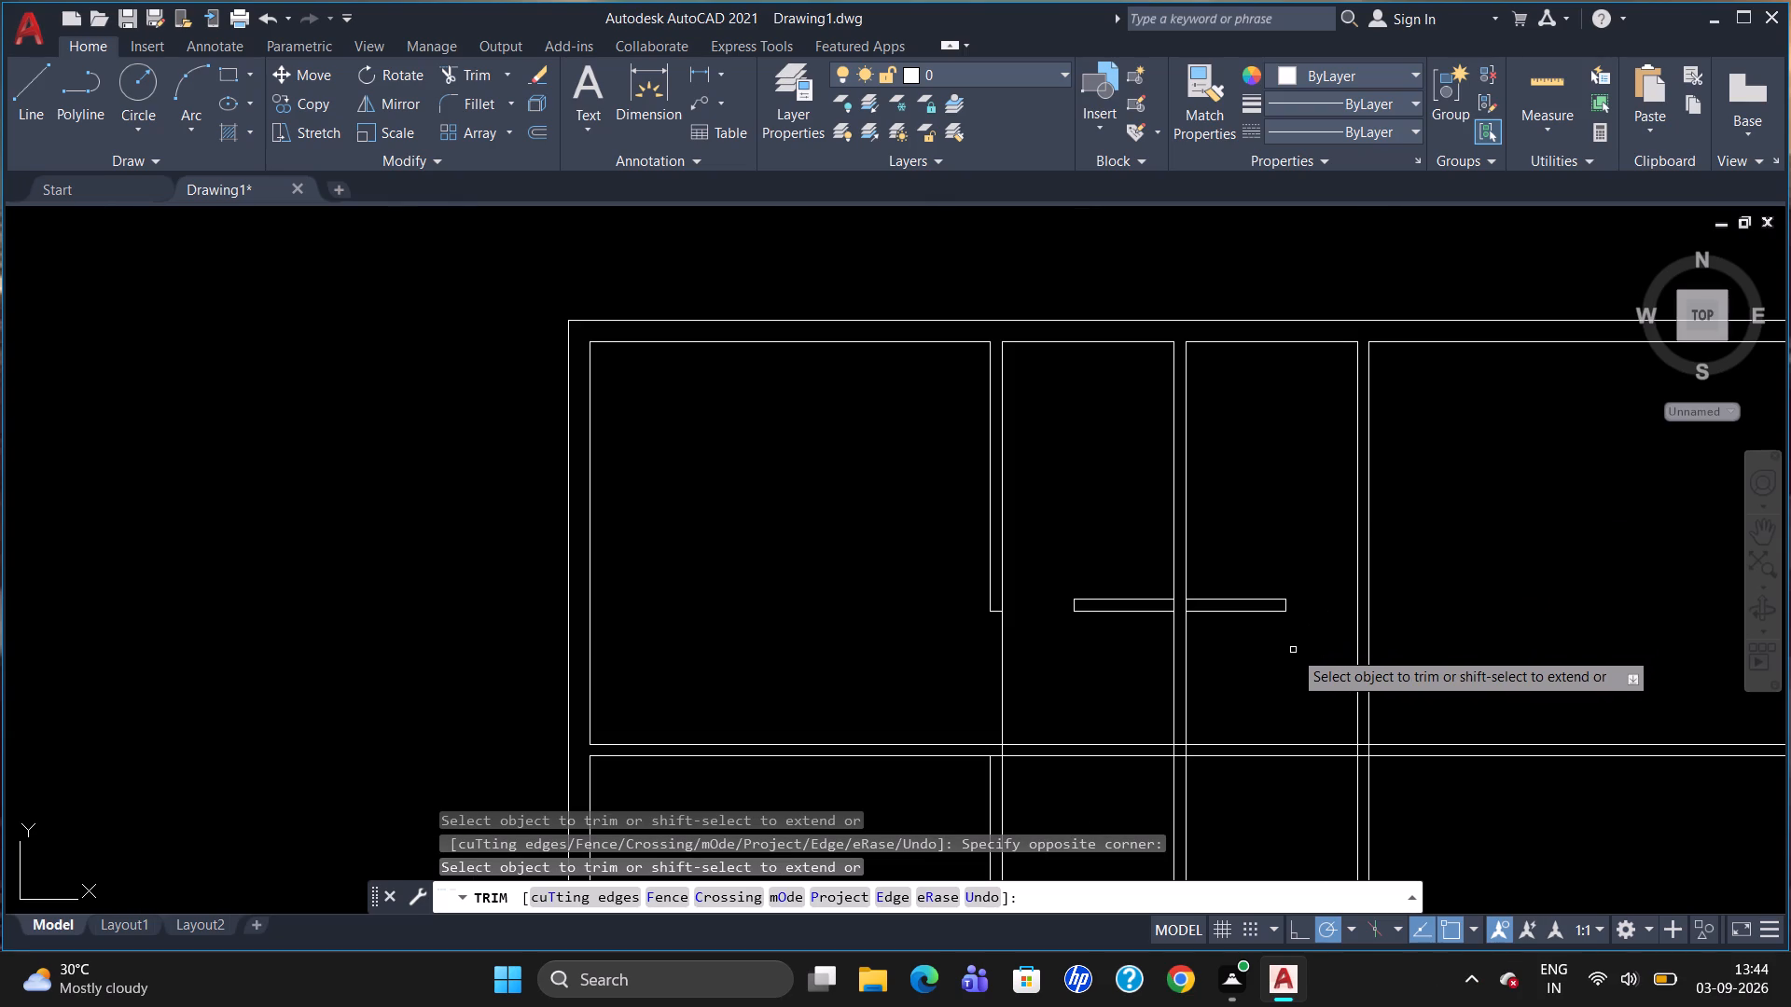
scroll(1293, 650, "up", 1)
key("Escape")
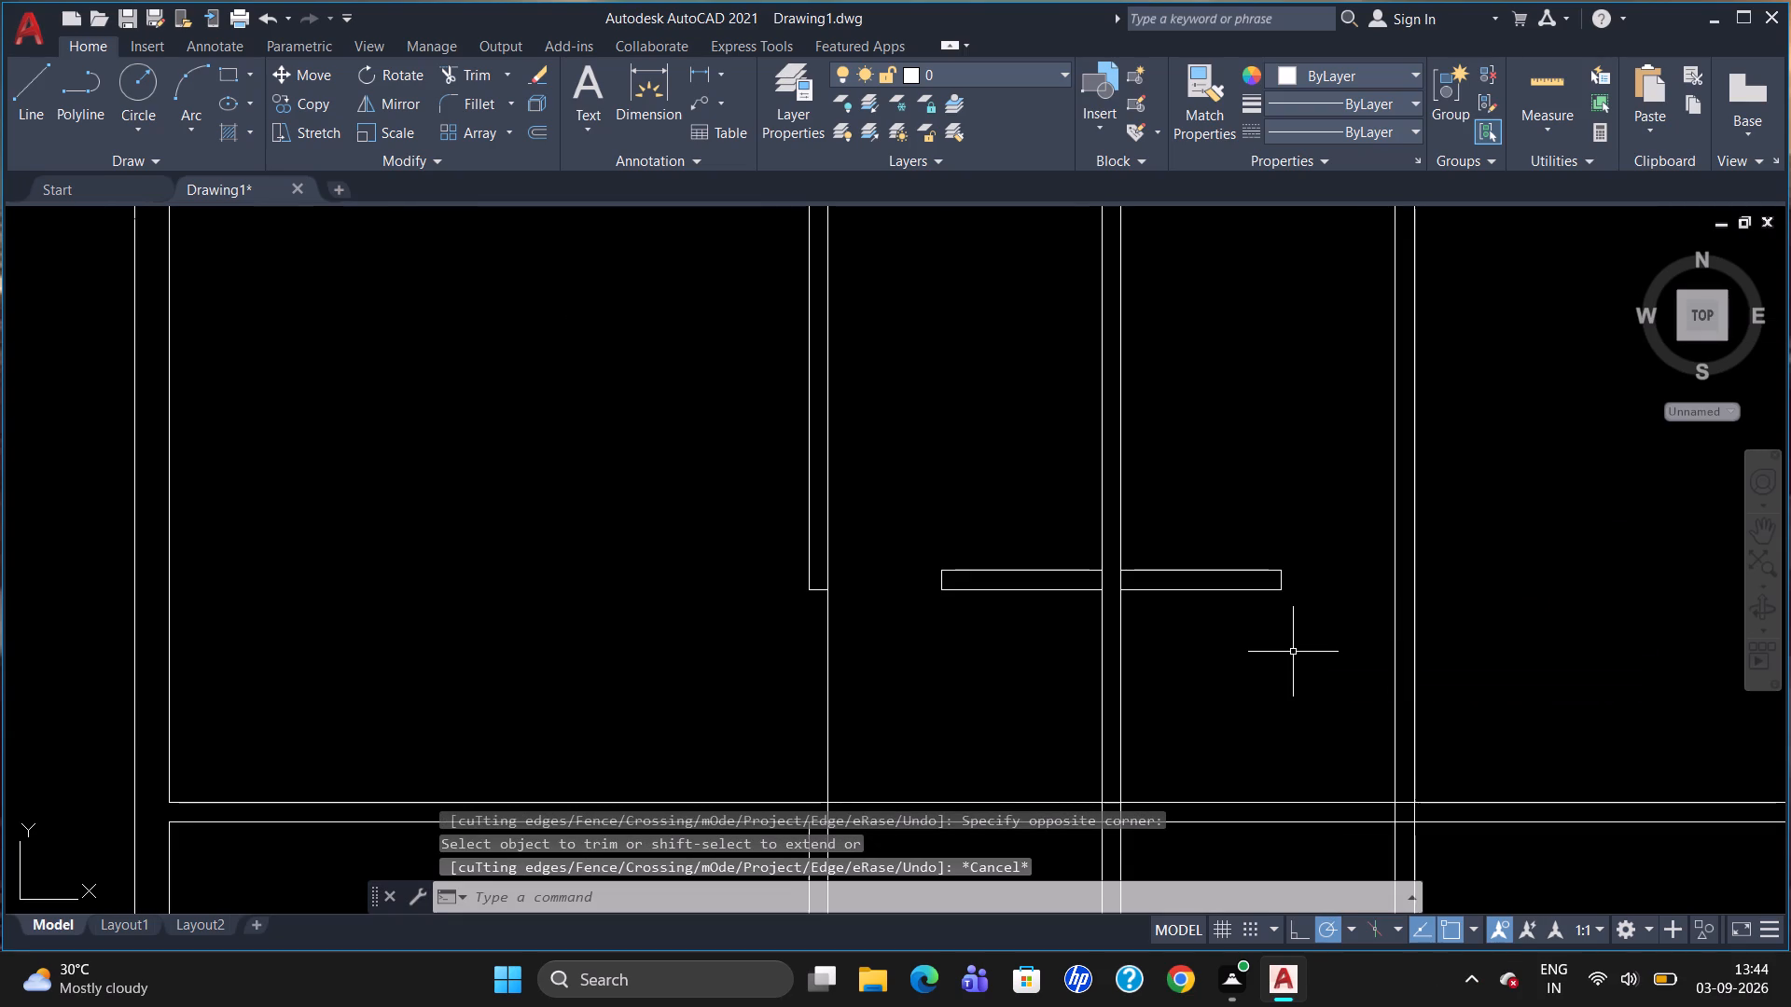
Draw a short line across the right partition's thickness, level with the former cross wall's lower edge.
key("l")
key("Return")
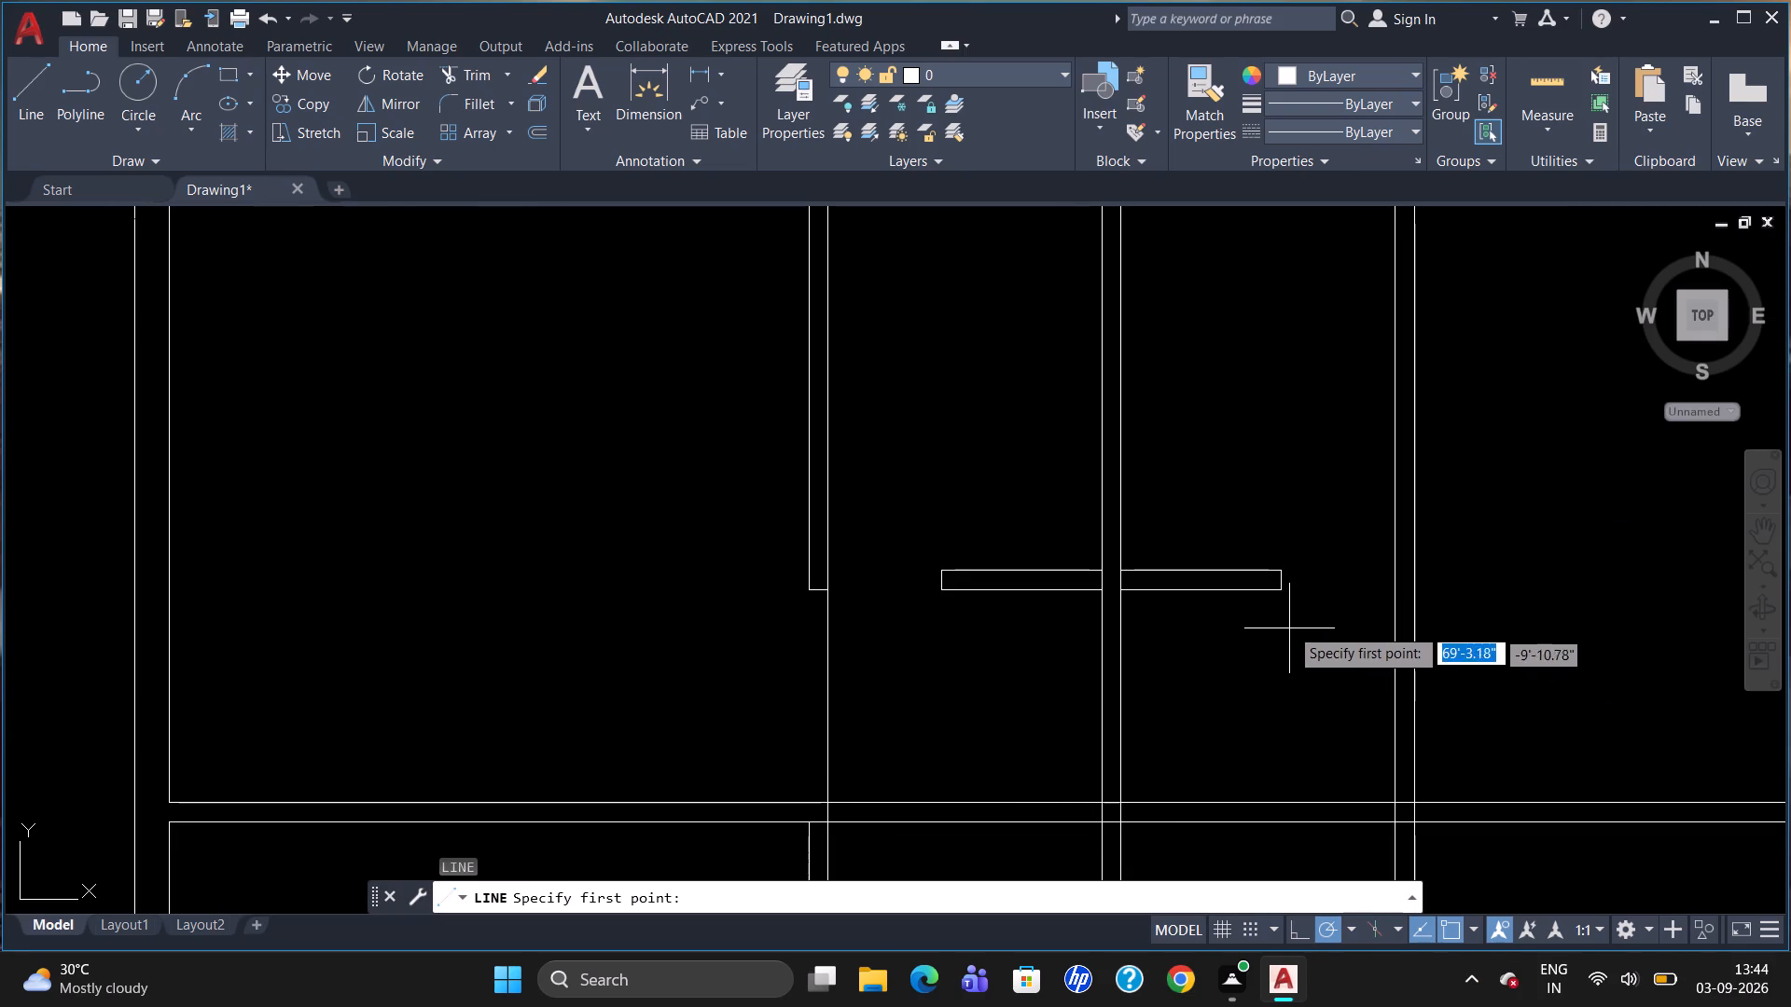
left_click(1392, 584)
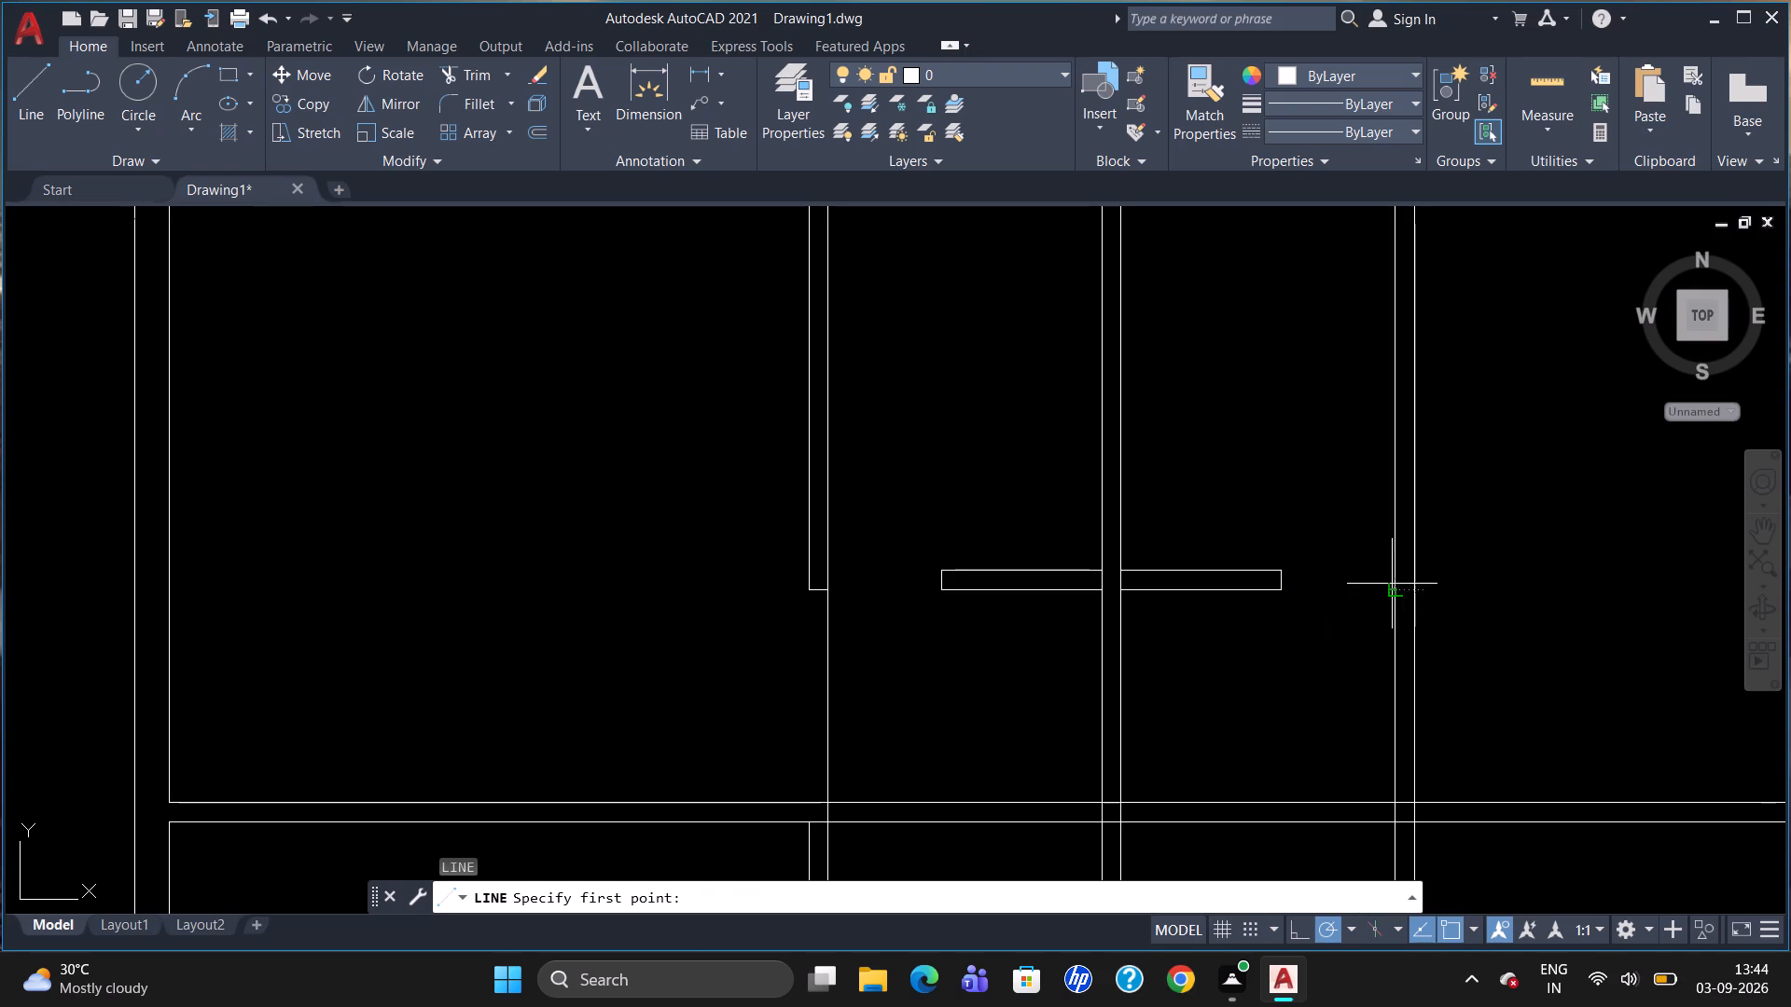
left_click(1411, 585)
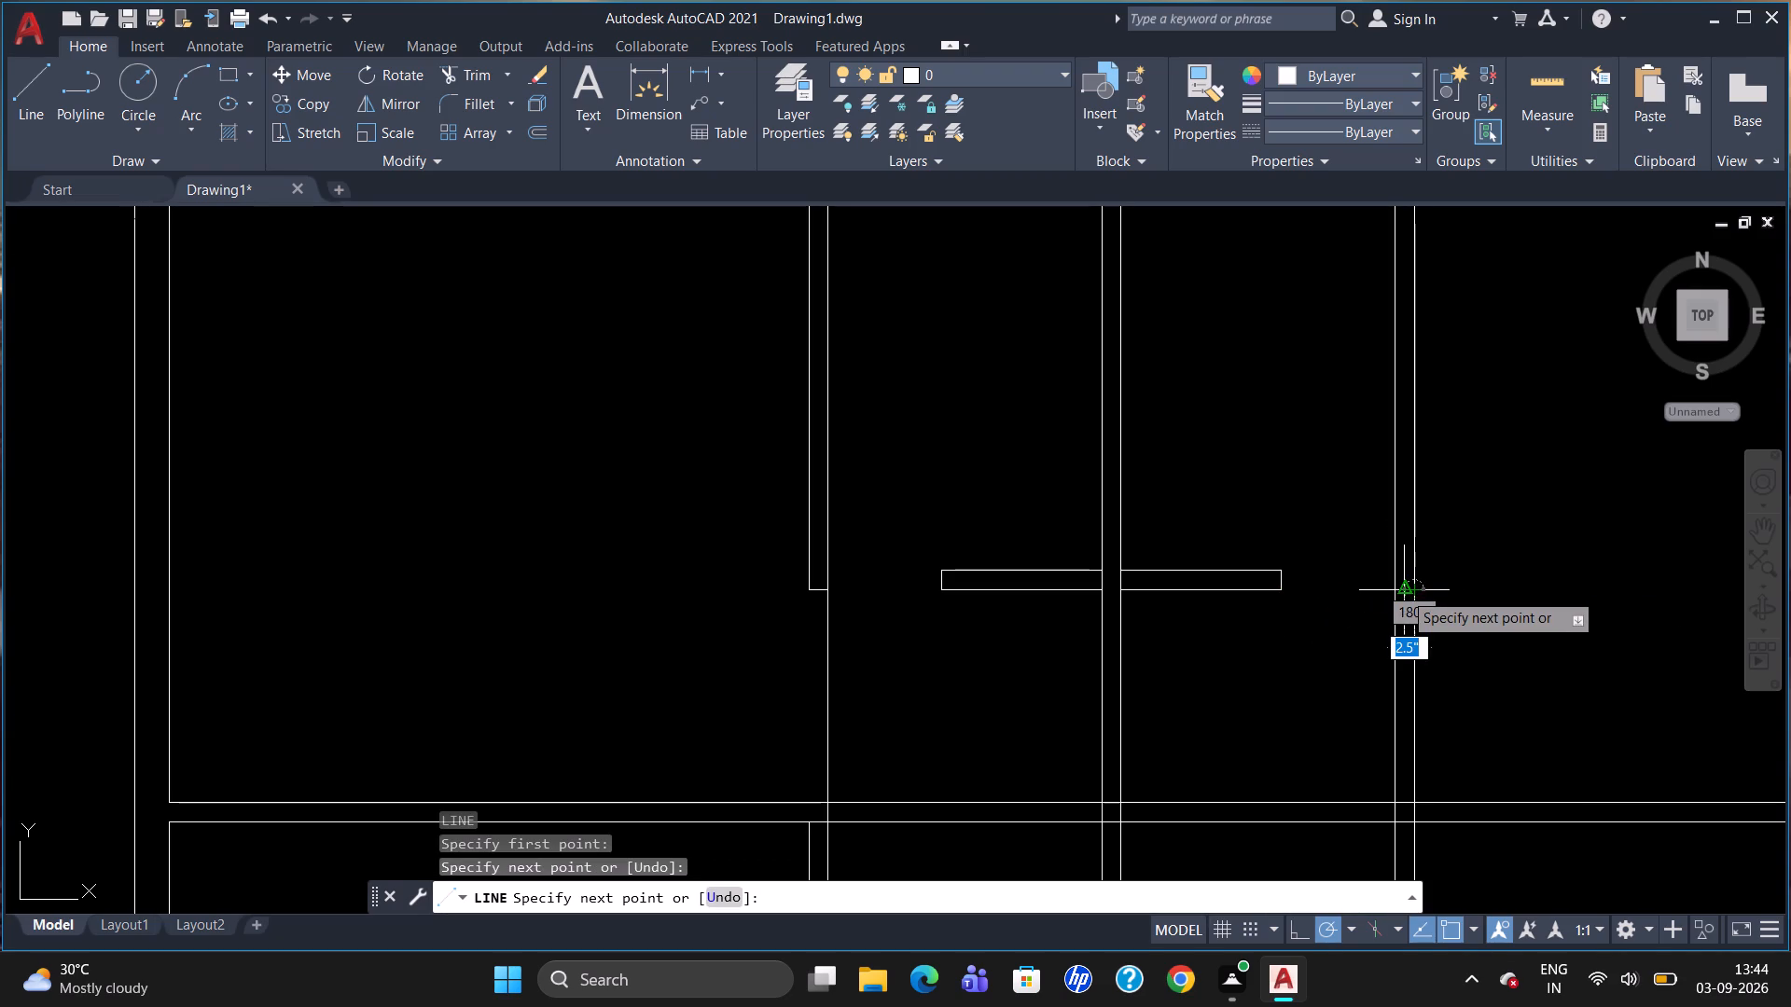
key("Escape")
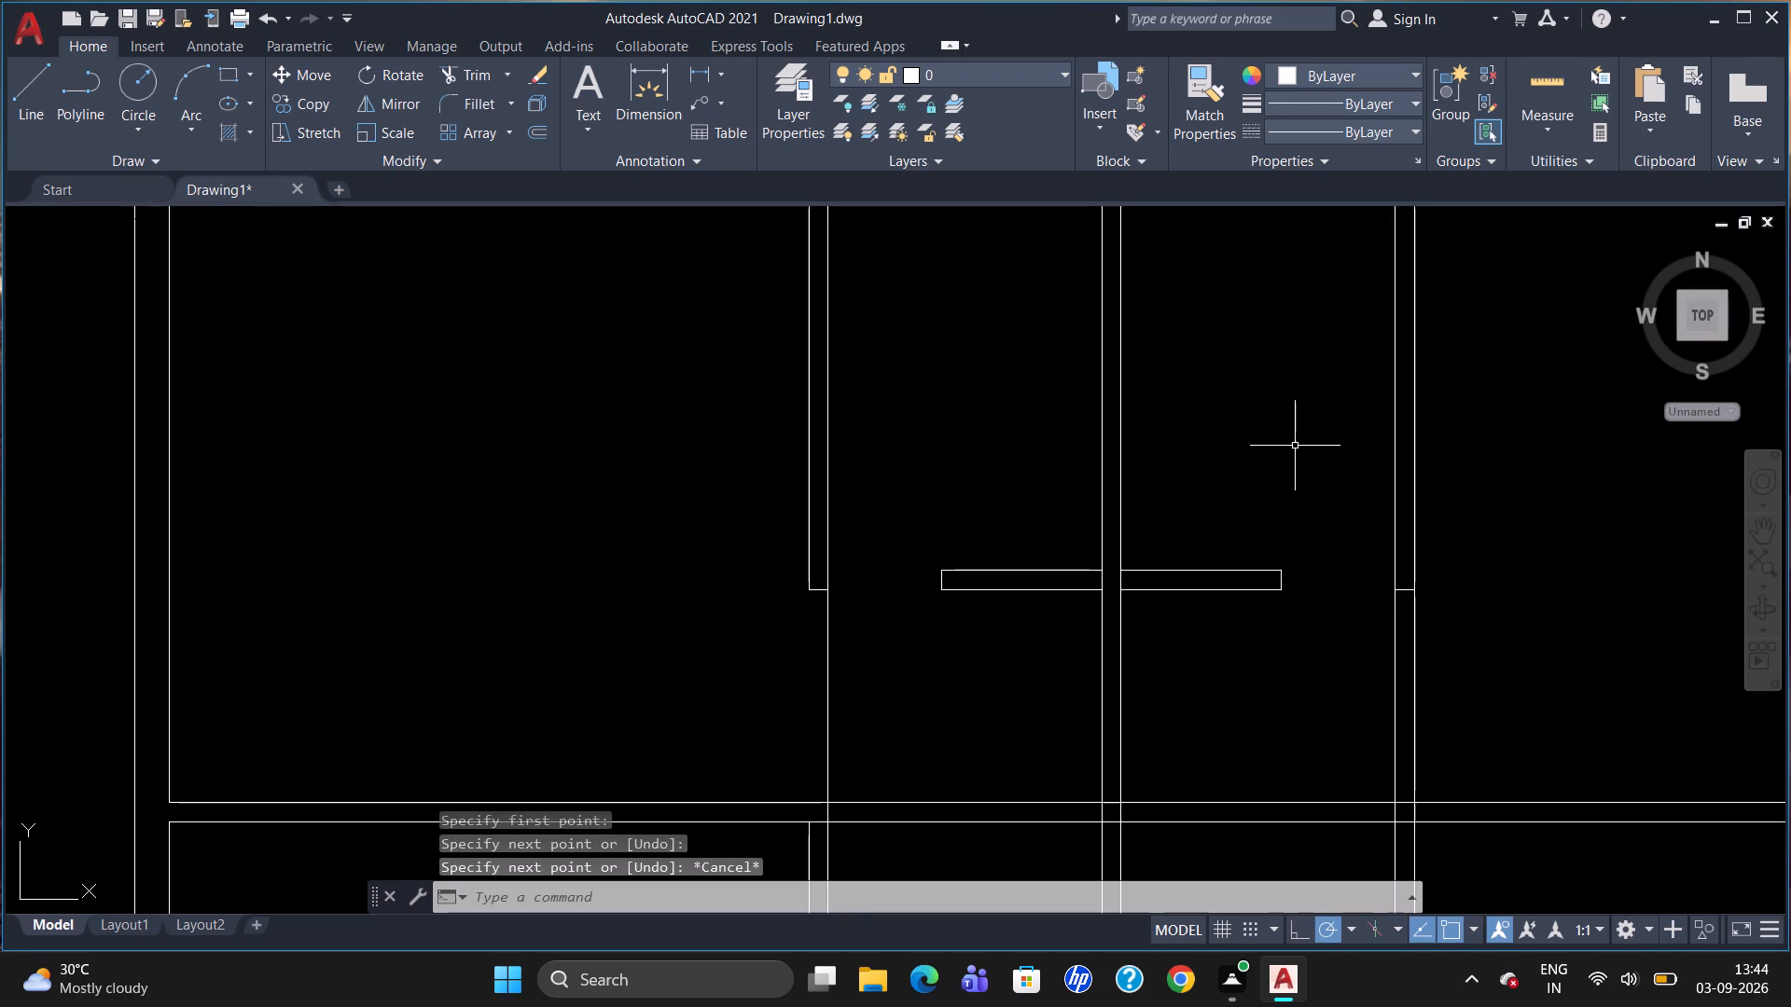
Trim the right partition's right face between the short wall-end line and the long horizontal partition wall below.
scroll(1324, 523, "down", 1)
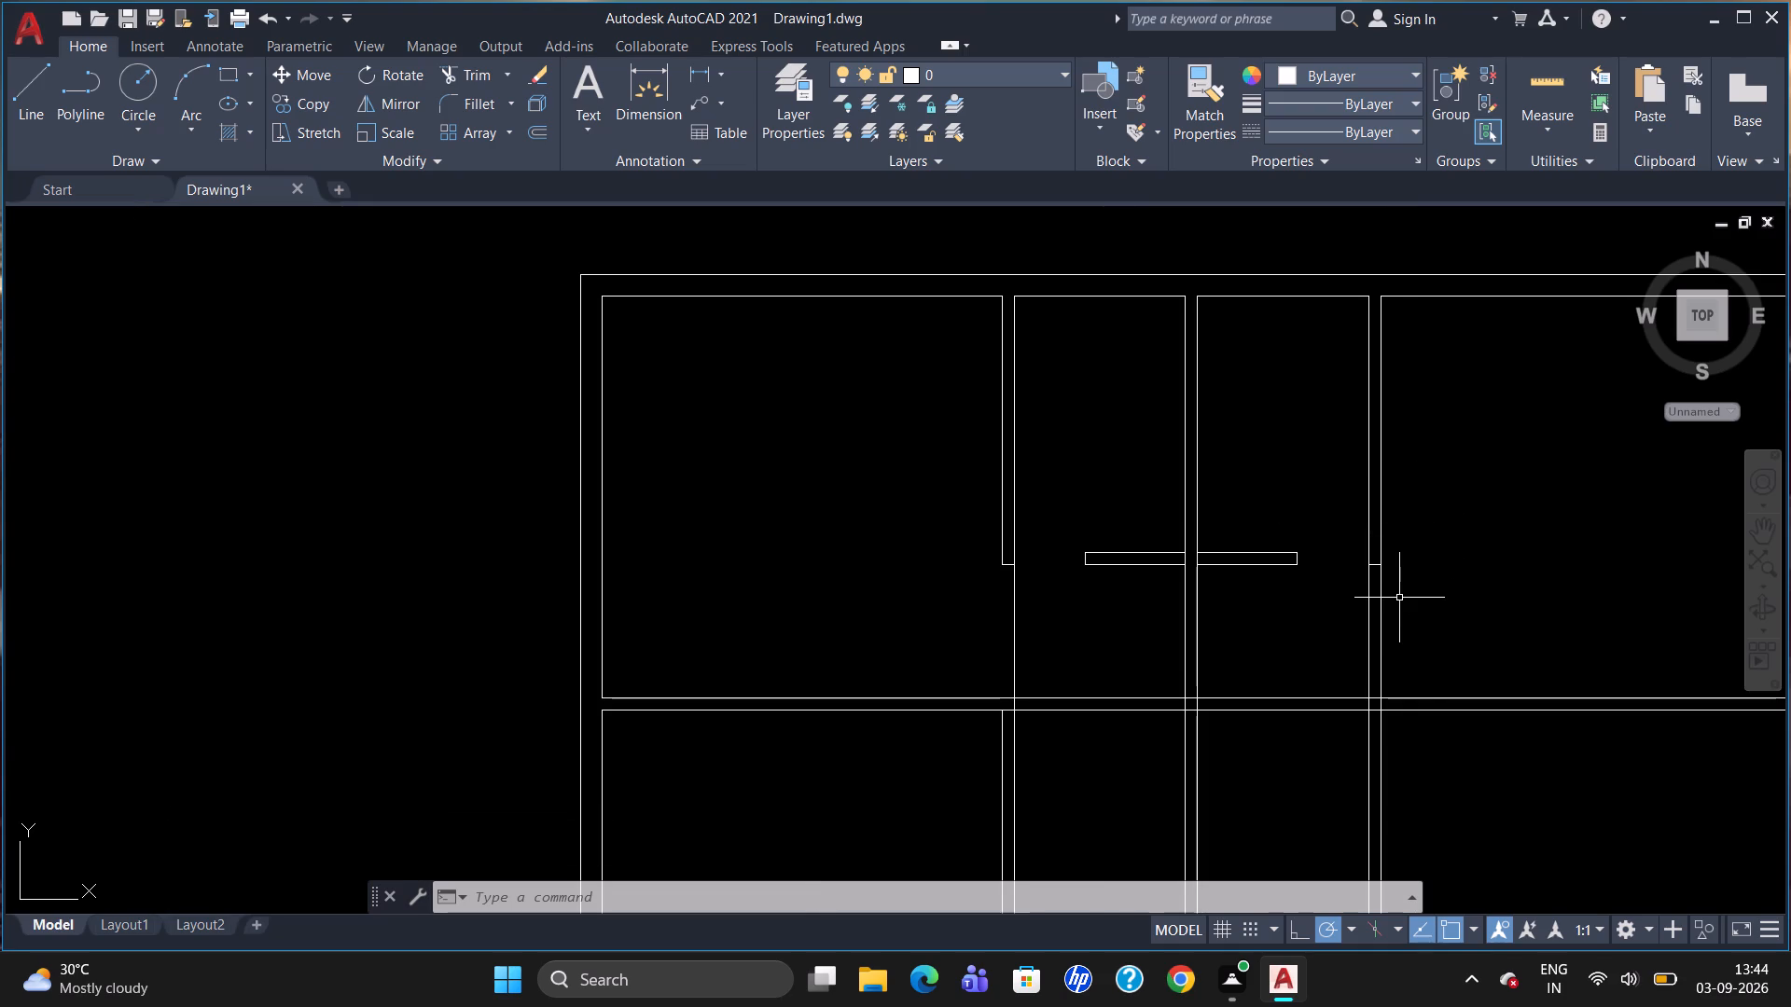
type("TR")
key("Return")
key("Return")
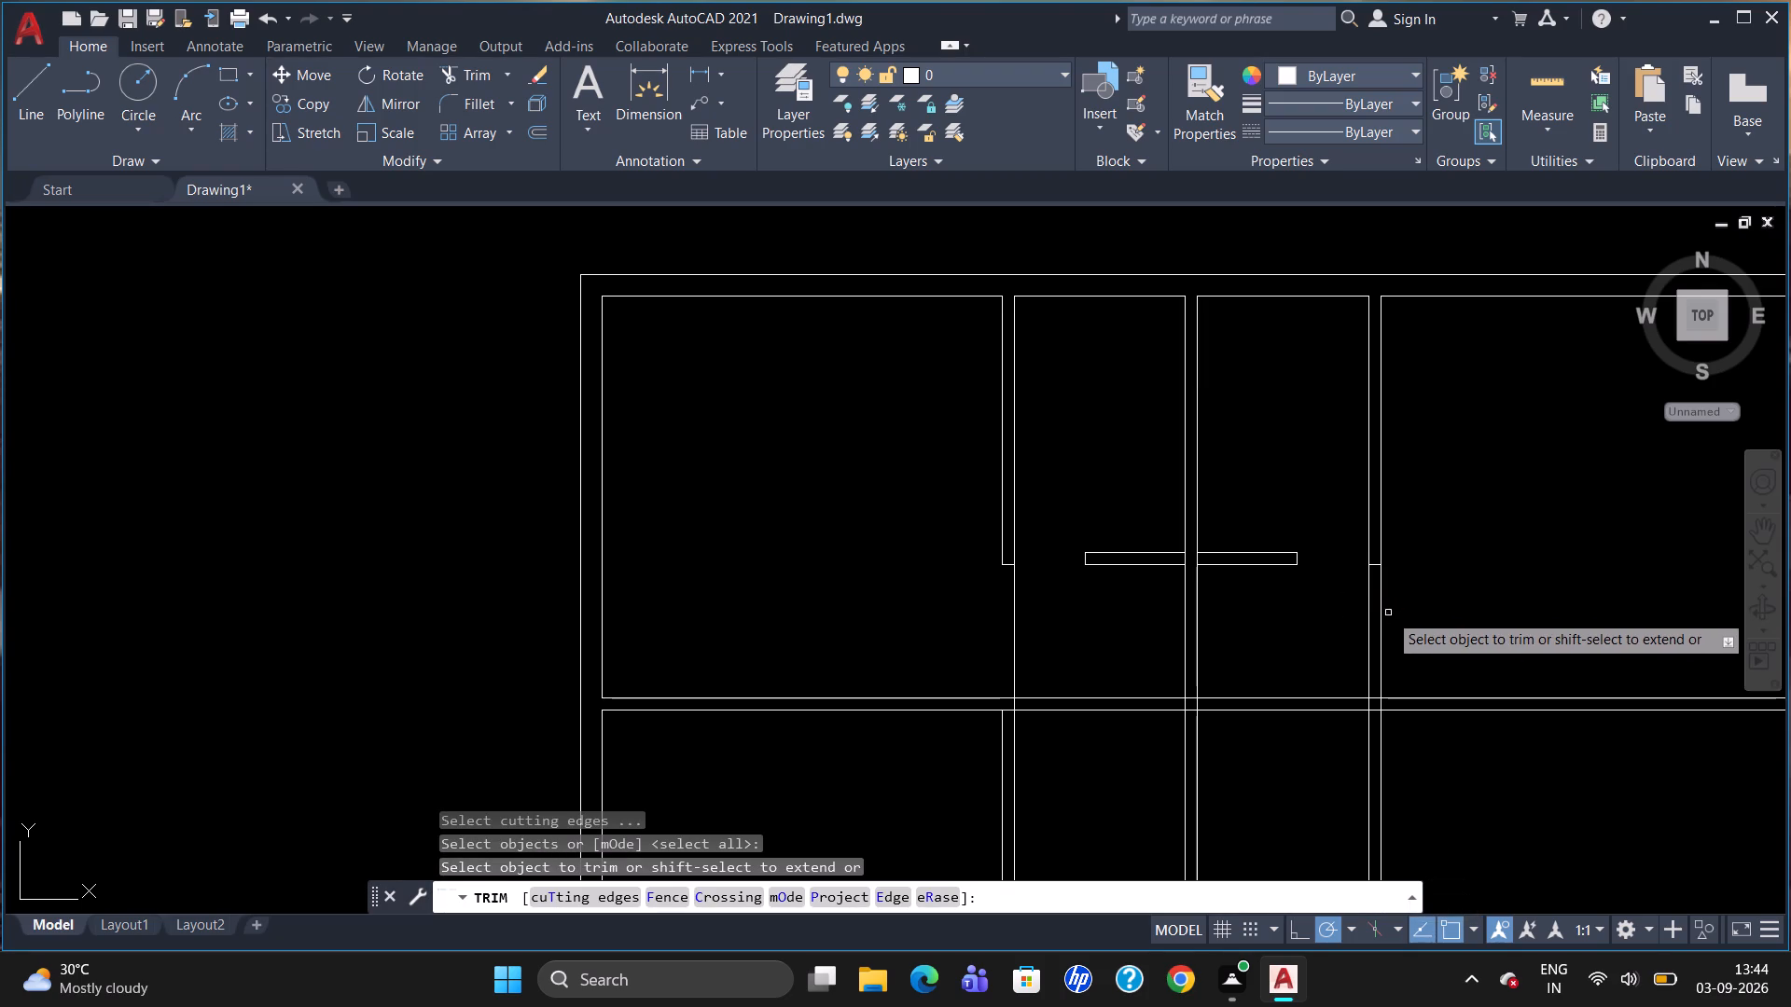
left_click(1378, 623)
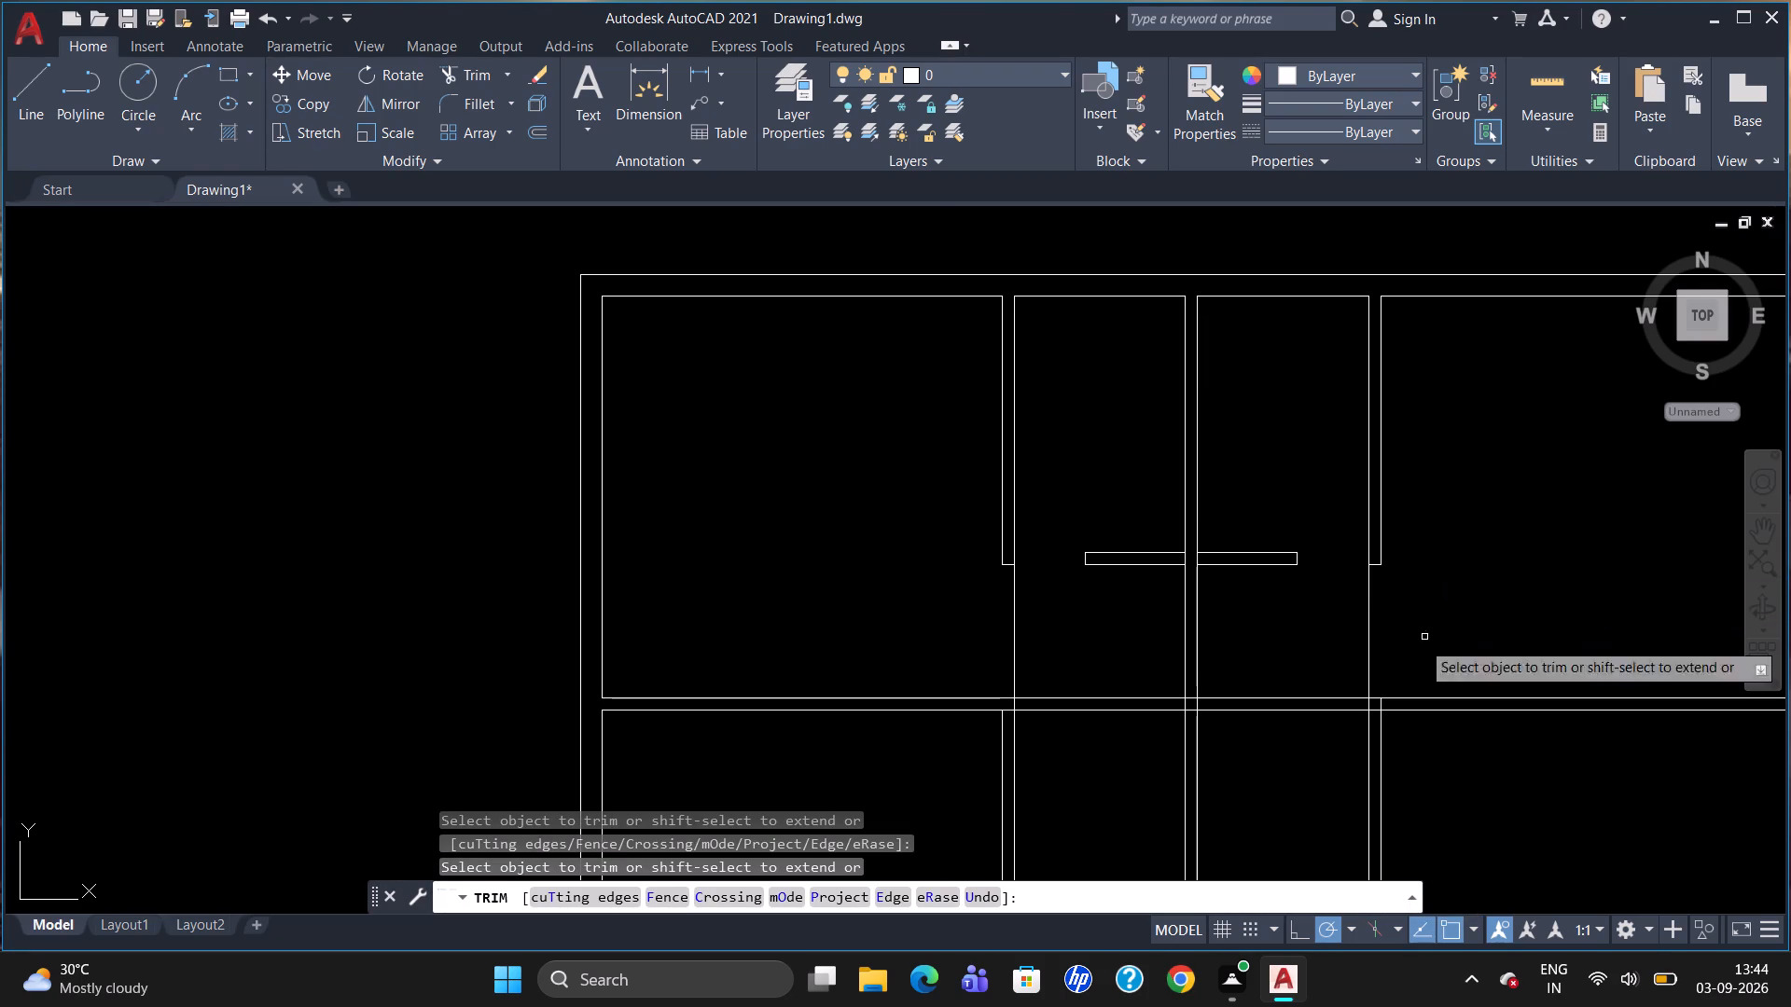
scroll(1108, 760, "up", 1)
scroll(1081, 725, "down", 1)
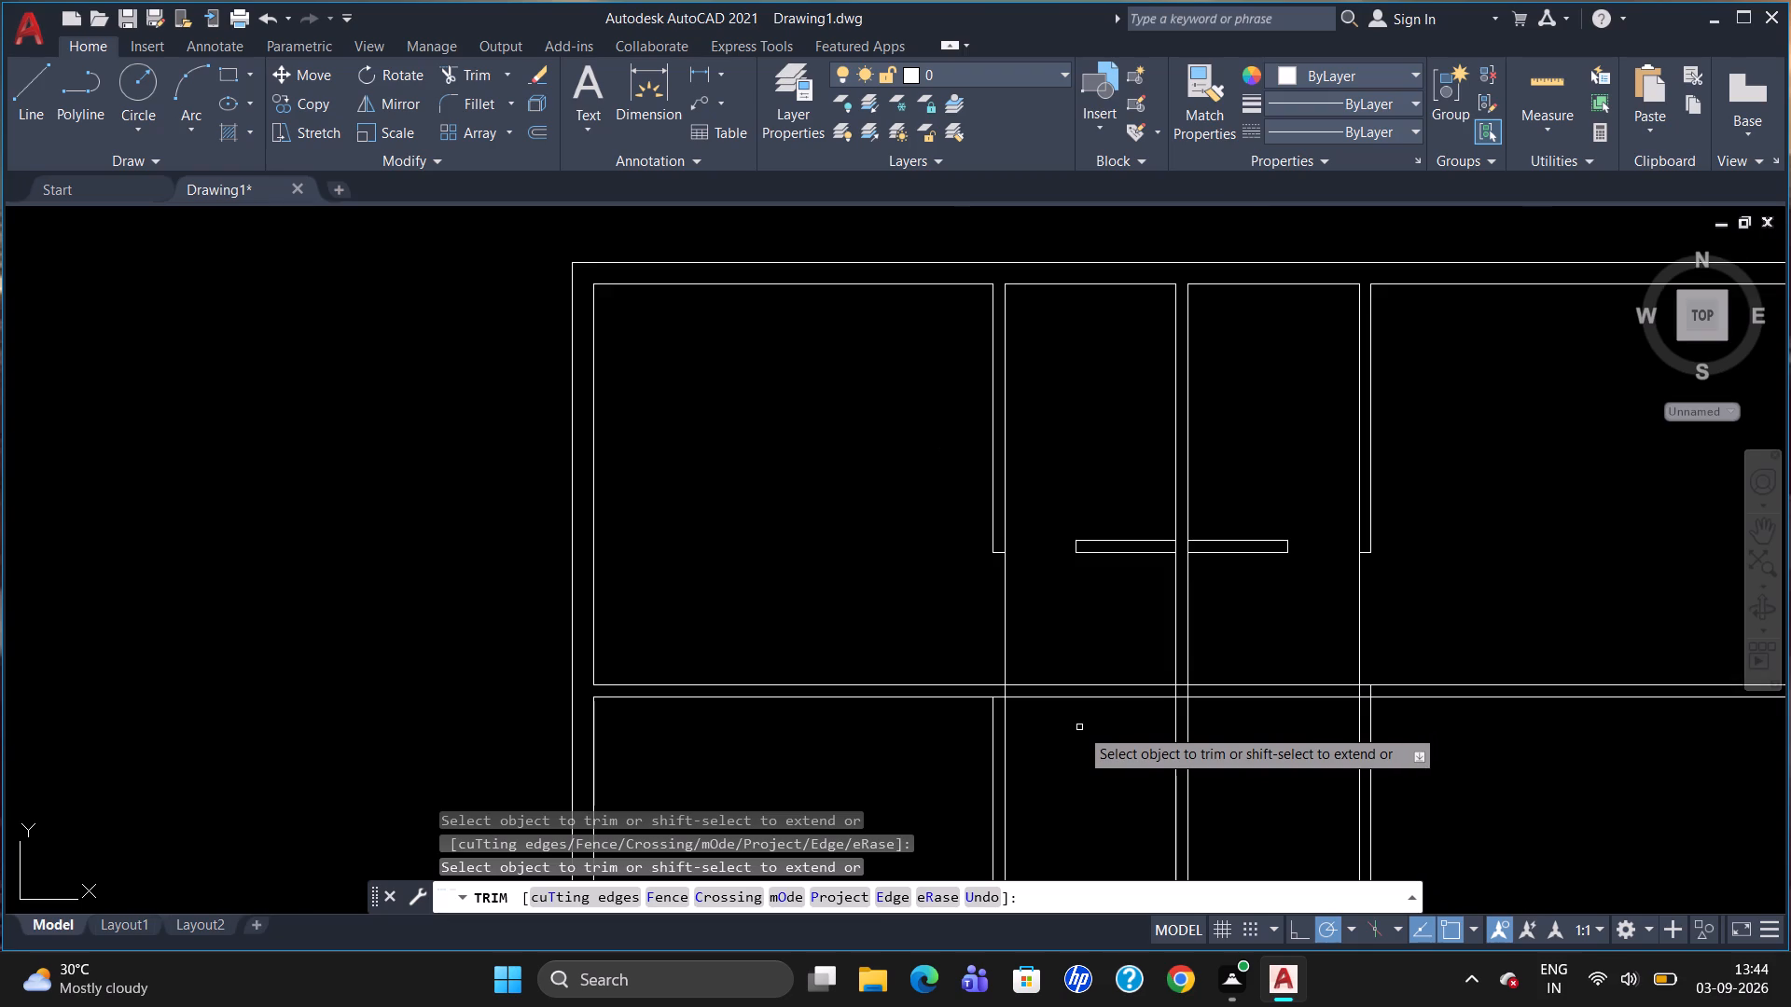
key("Escape")
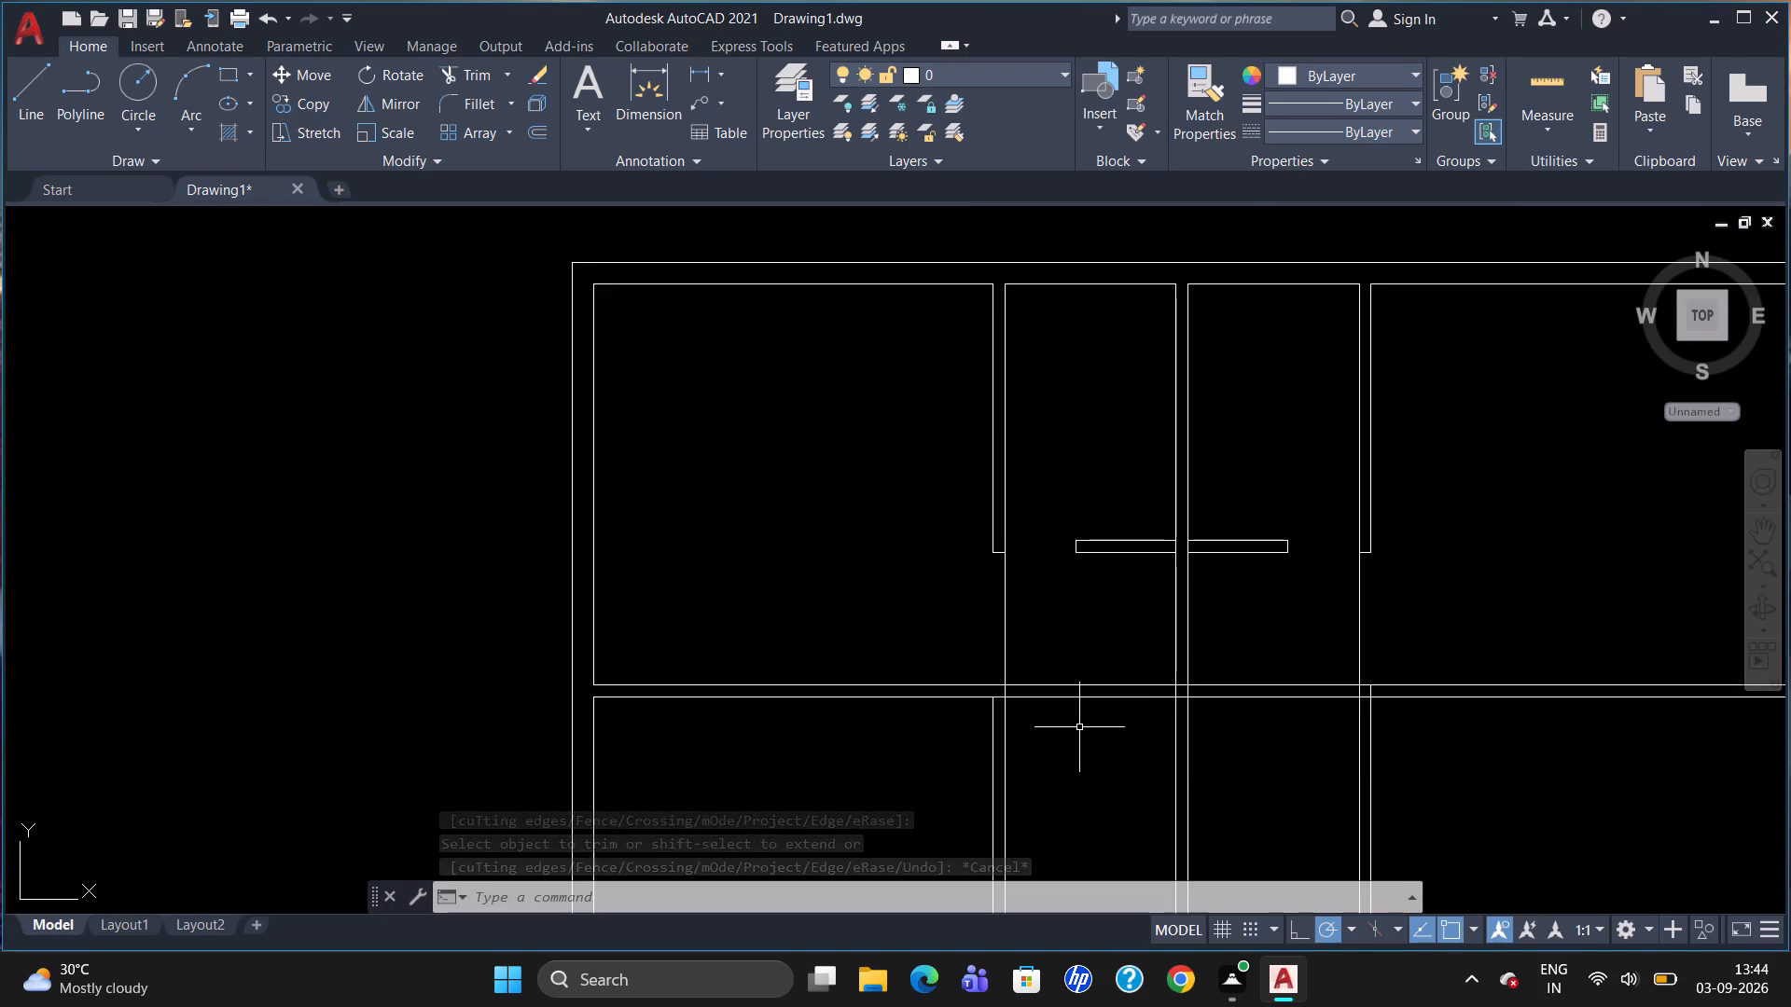
Draw a 5" vertical jamb line across the long horizontal partition wall, tracked 3' from the left partition's right face along the wall's lower line.
key("l")
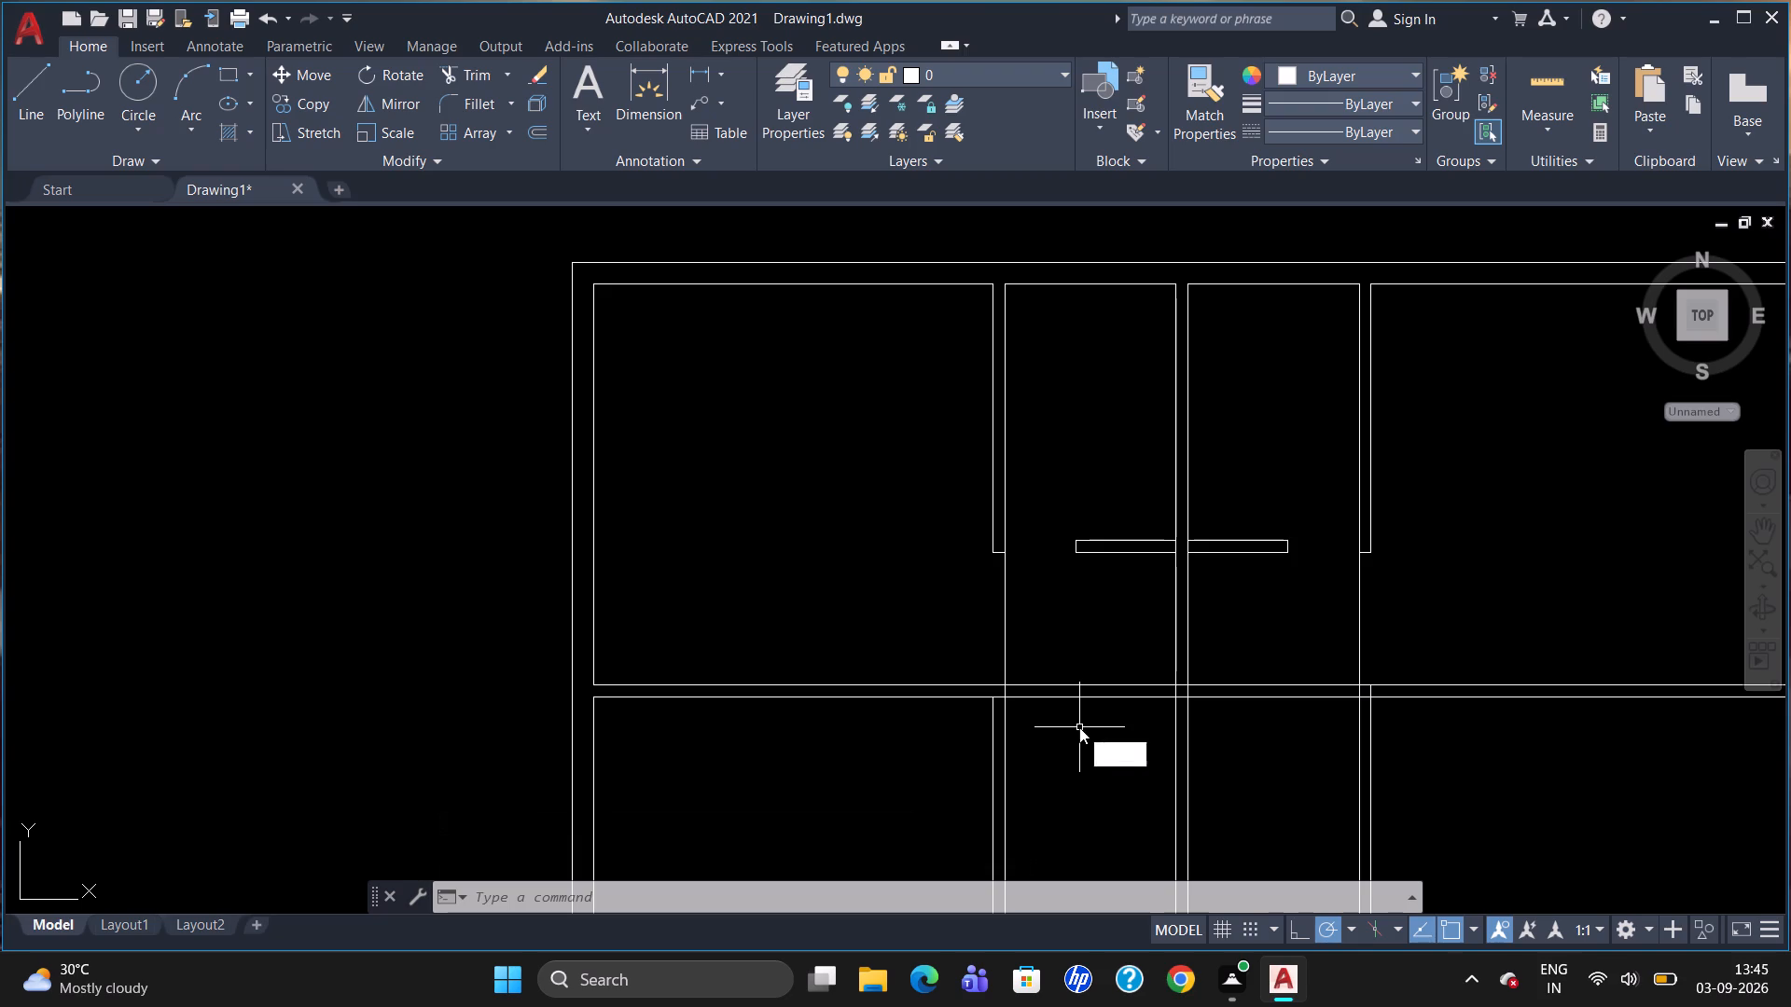
key("Return")
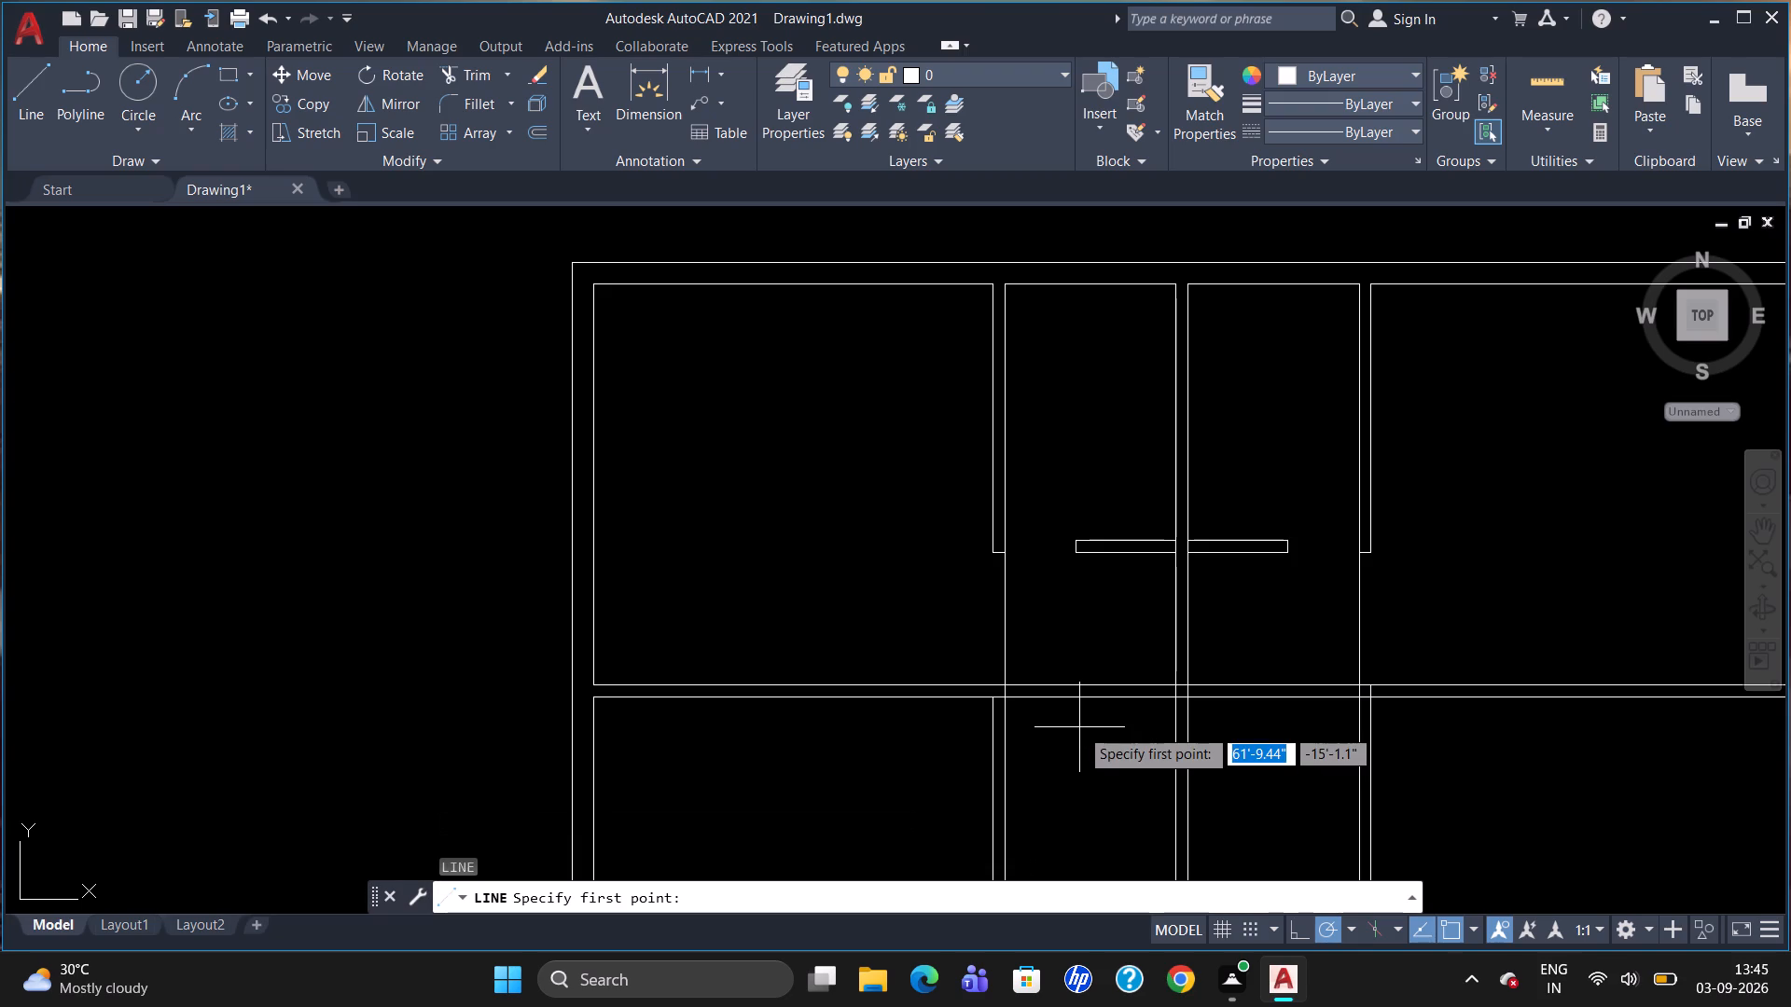
type("TK")
key("Return")
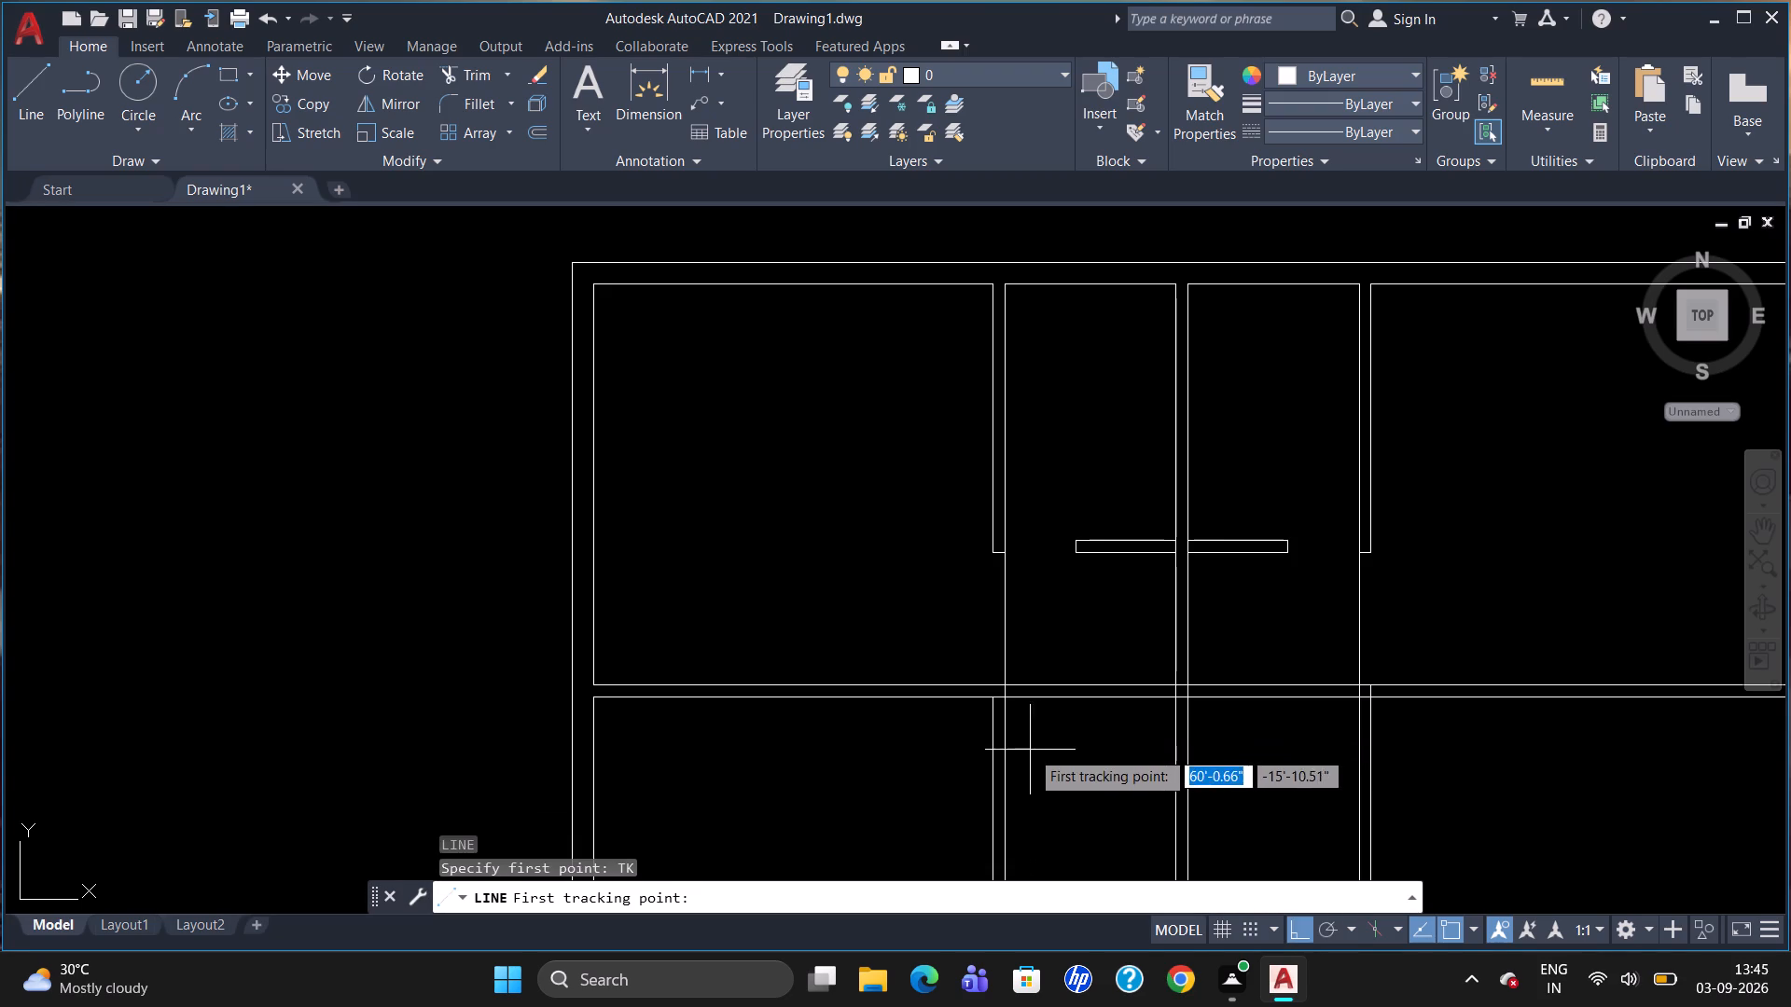
left_click(1002, 702)
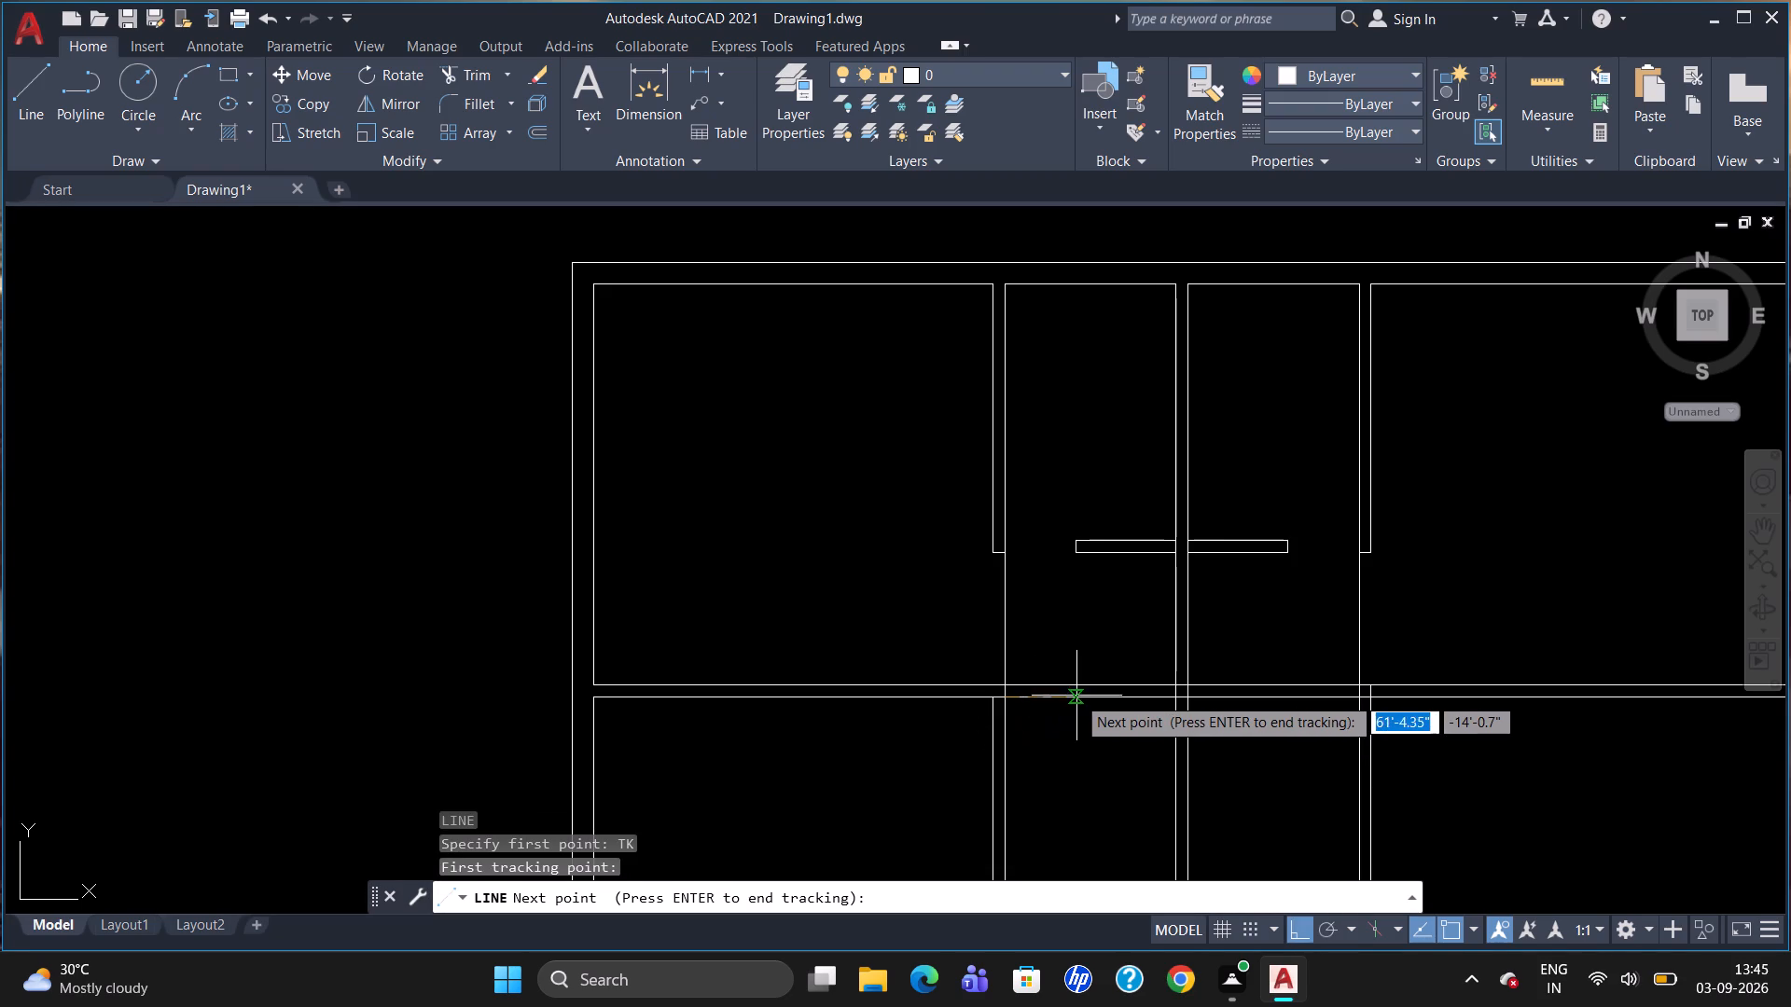
type("3'")
key("Return")
key("Return")
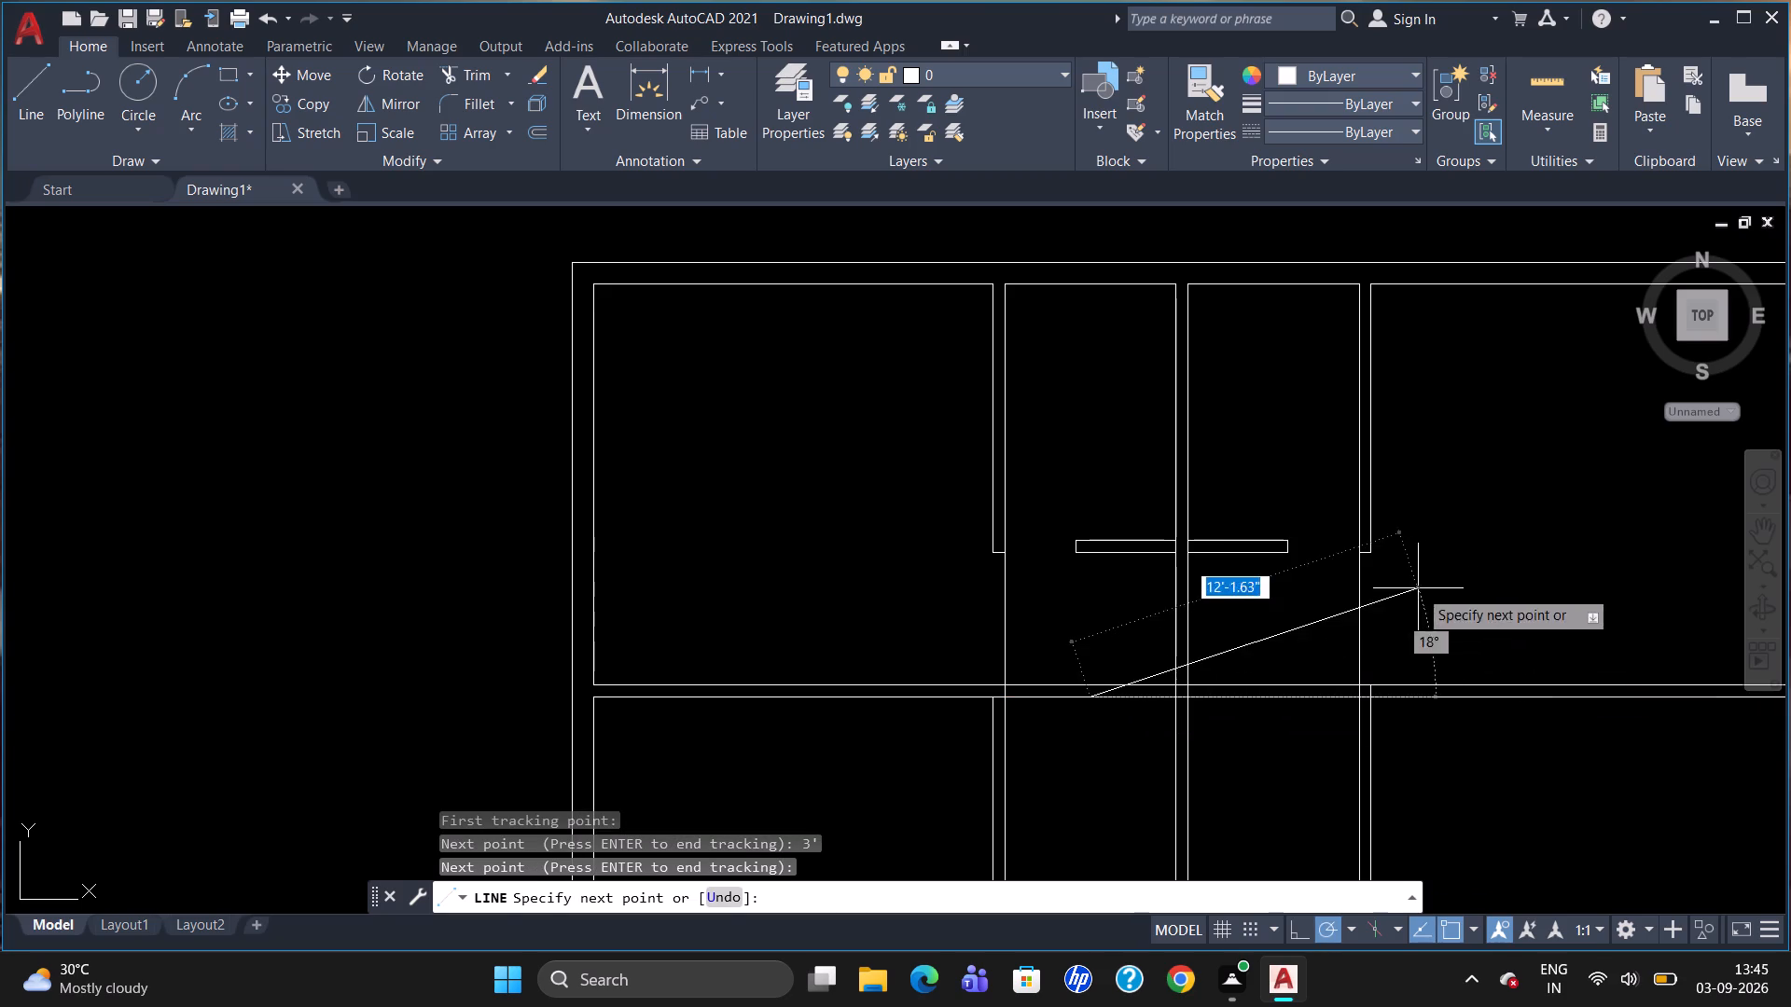
scroll(1189, 615, "up", 3)
scroll(1106, 537, "down", 4)
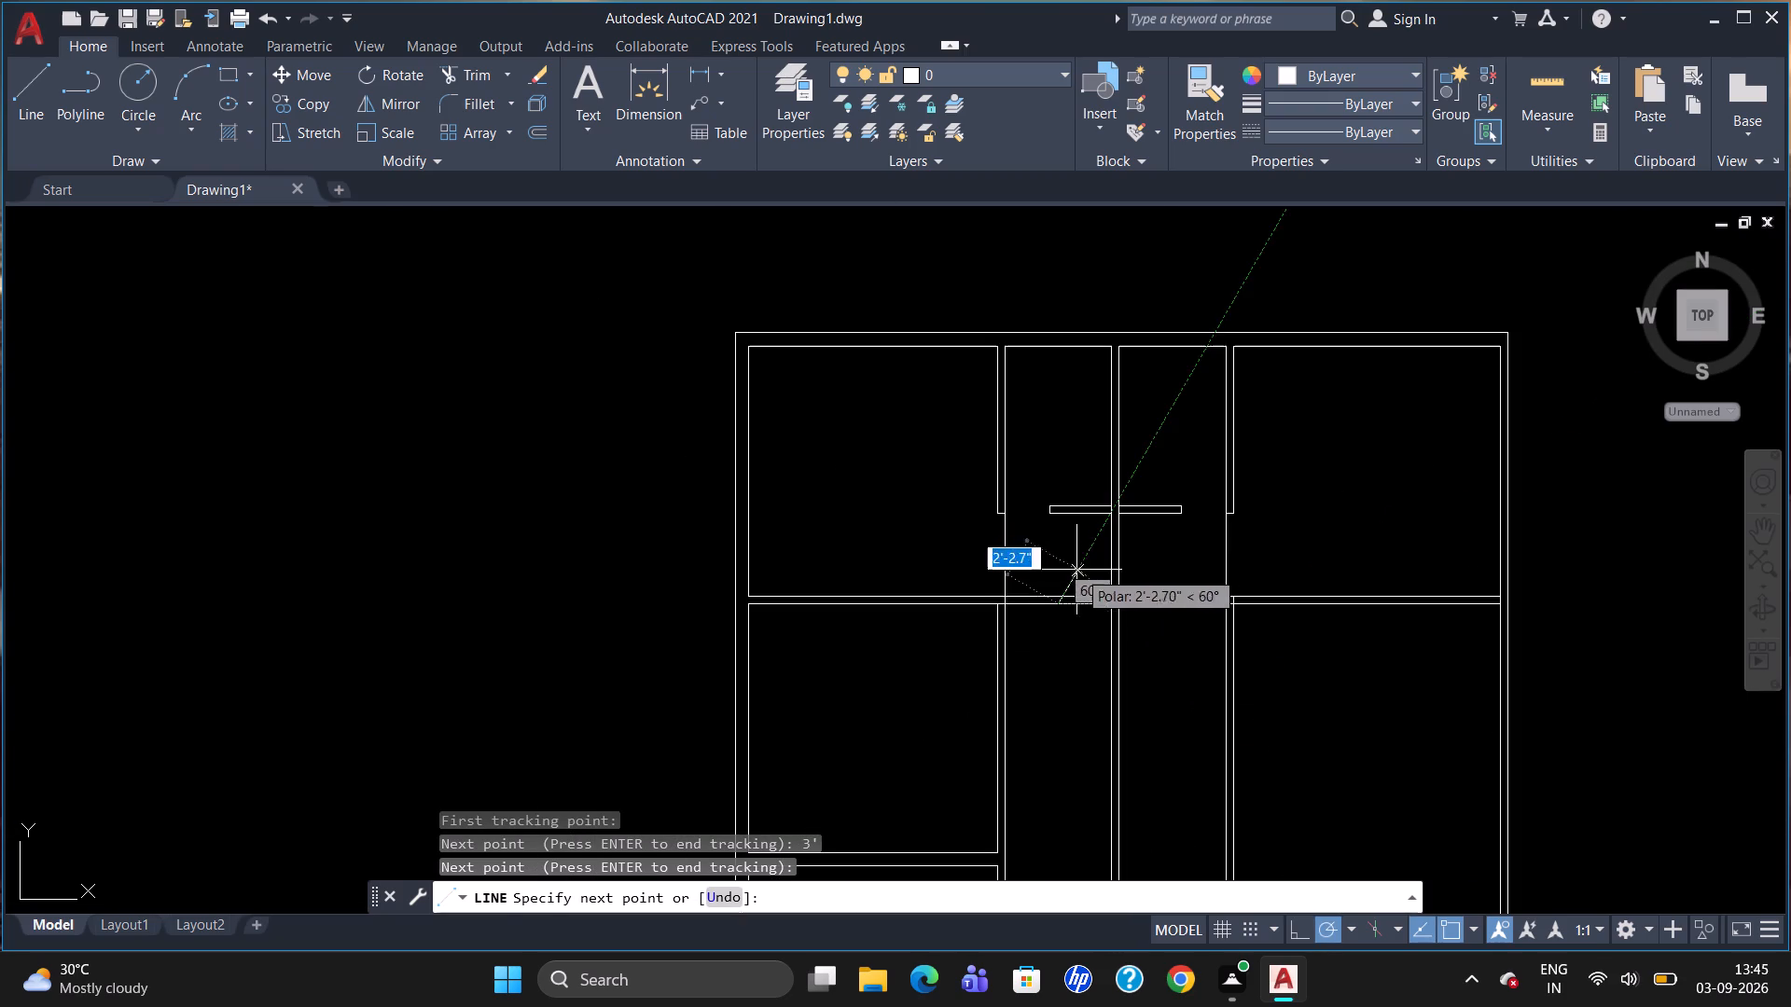
scroll(1055, 575, "up", 2)
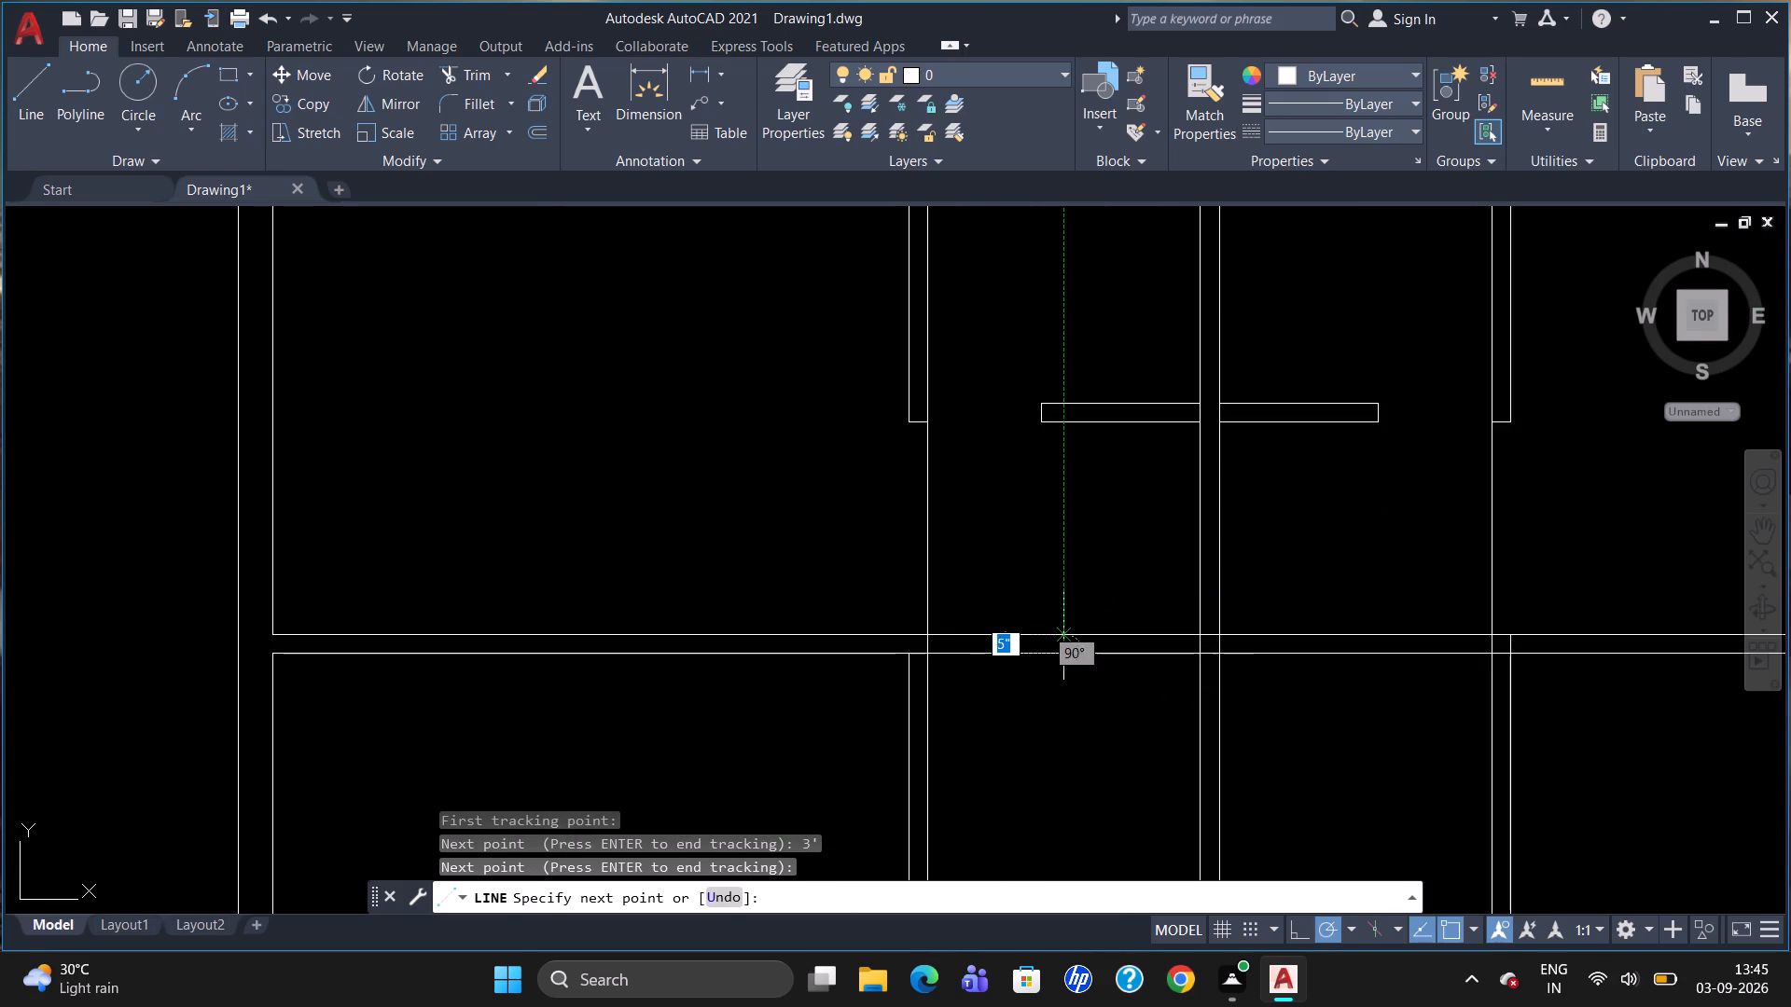
left_click(1062, 632)
key("Escape")
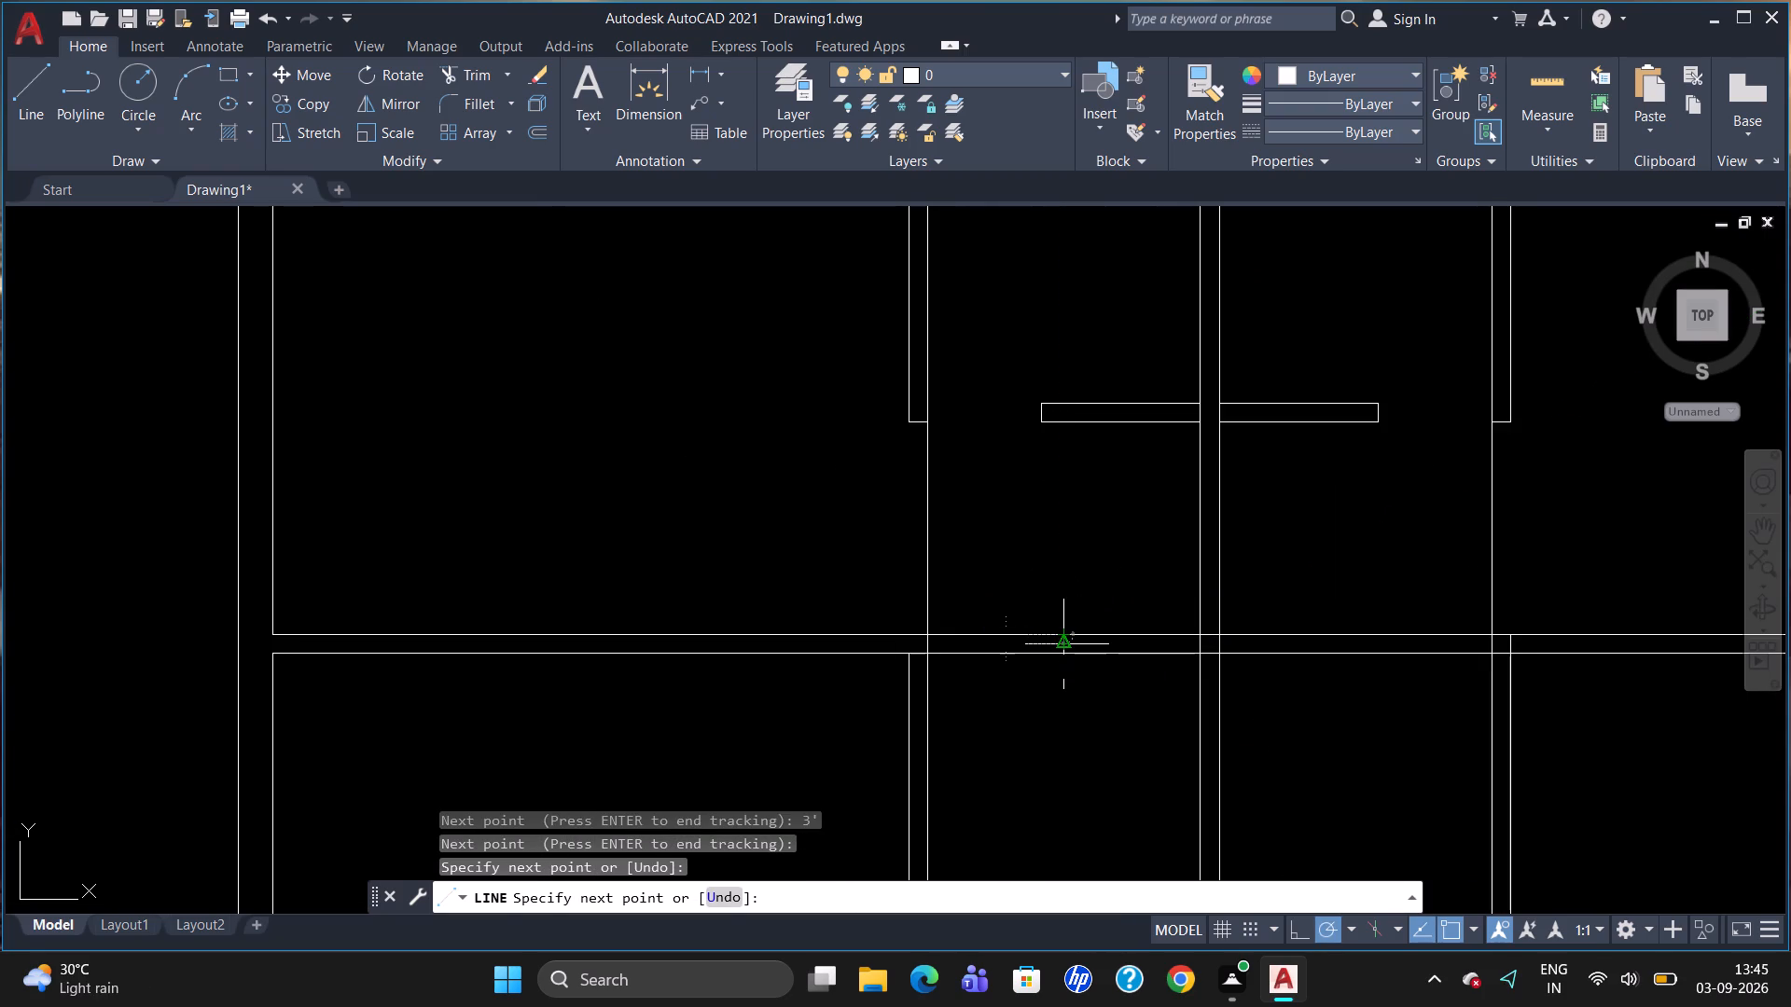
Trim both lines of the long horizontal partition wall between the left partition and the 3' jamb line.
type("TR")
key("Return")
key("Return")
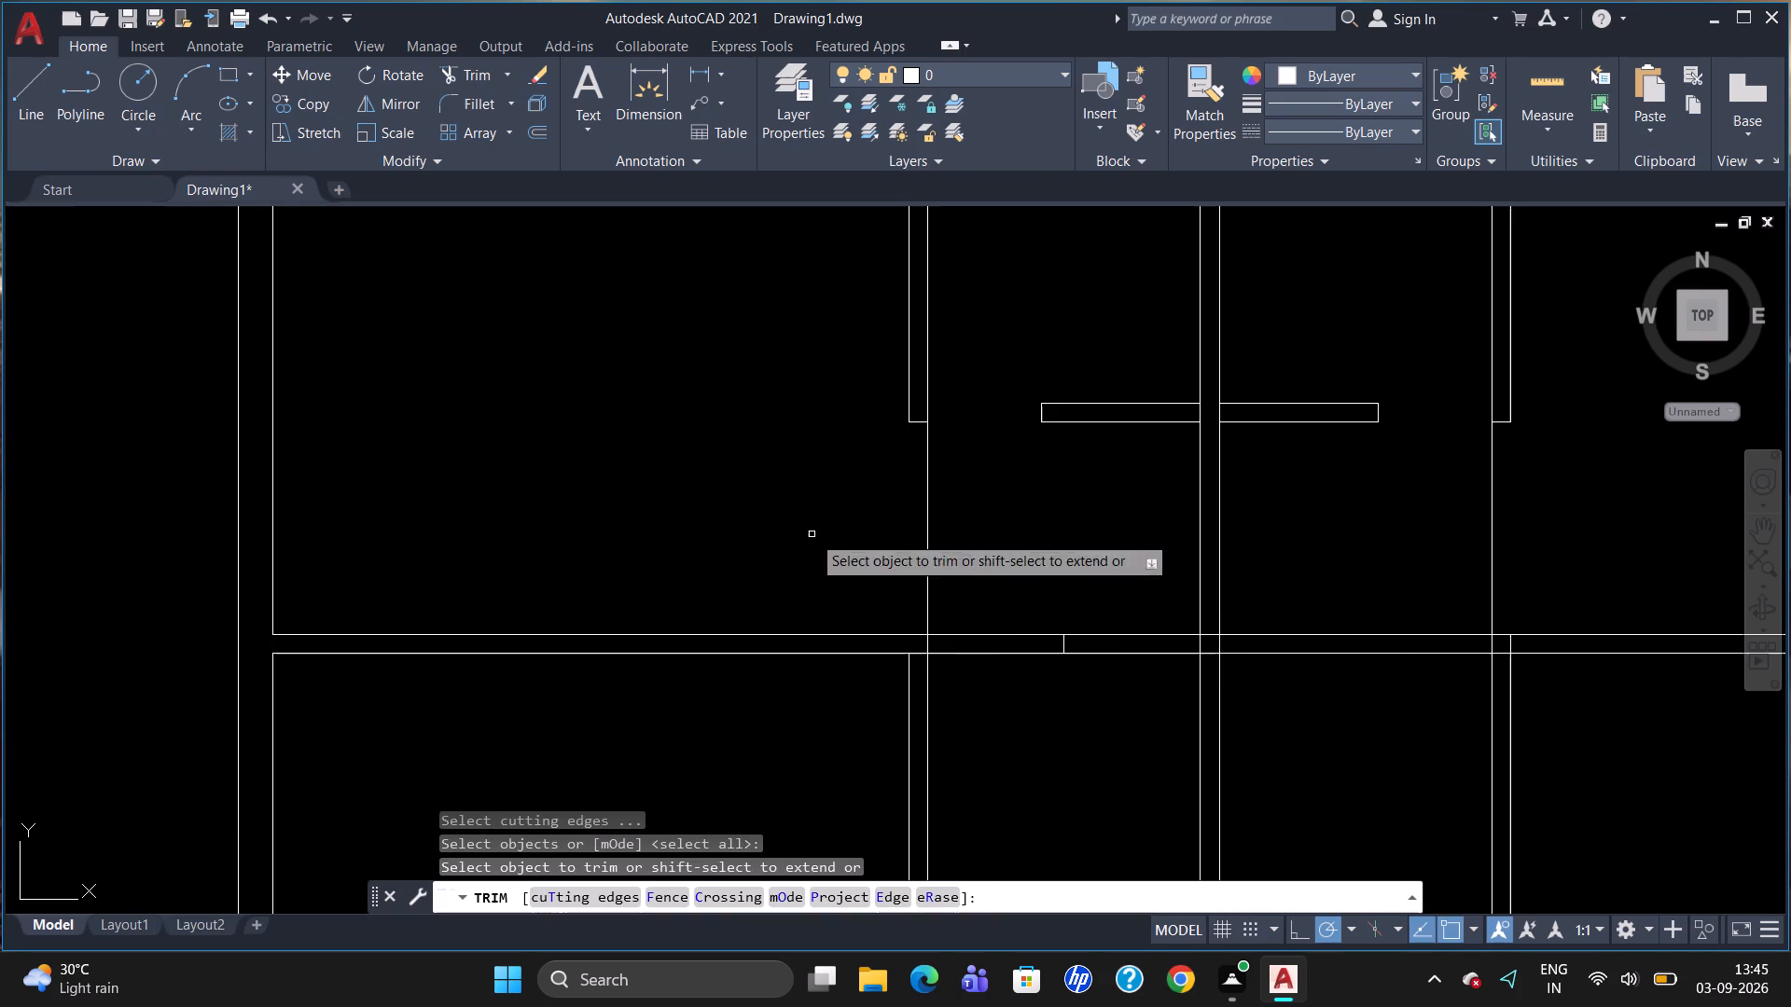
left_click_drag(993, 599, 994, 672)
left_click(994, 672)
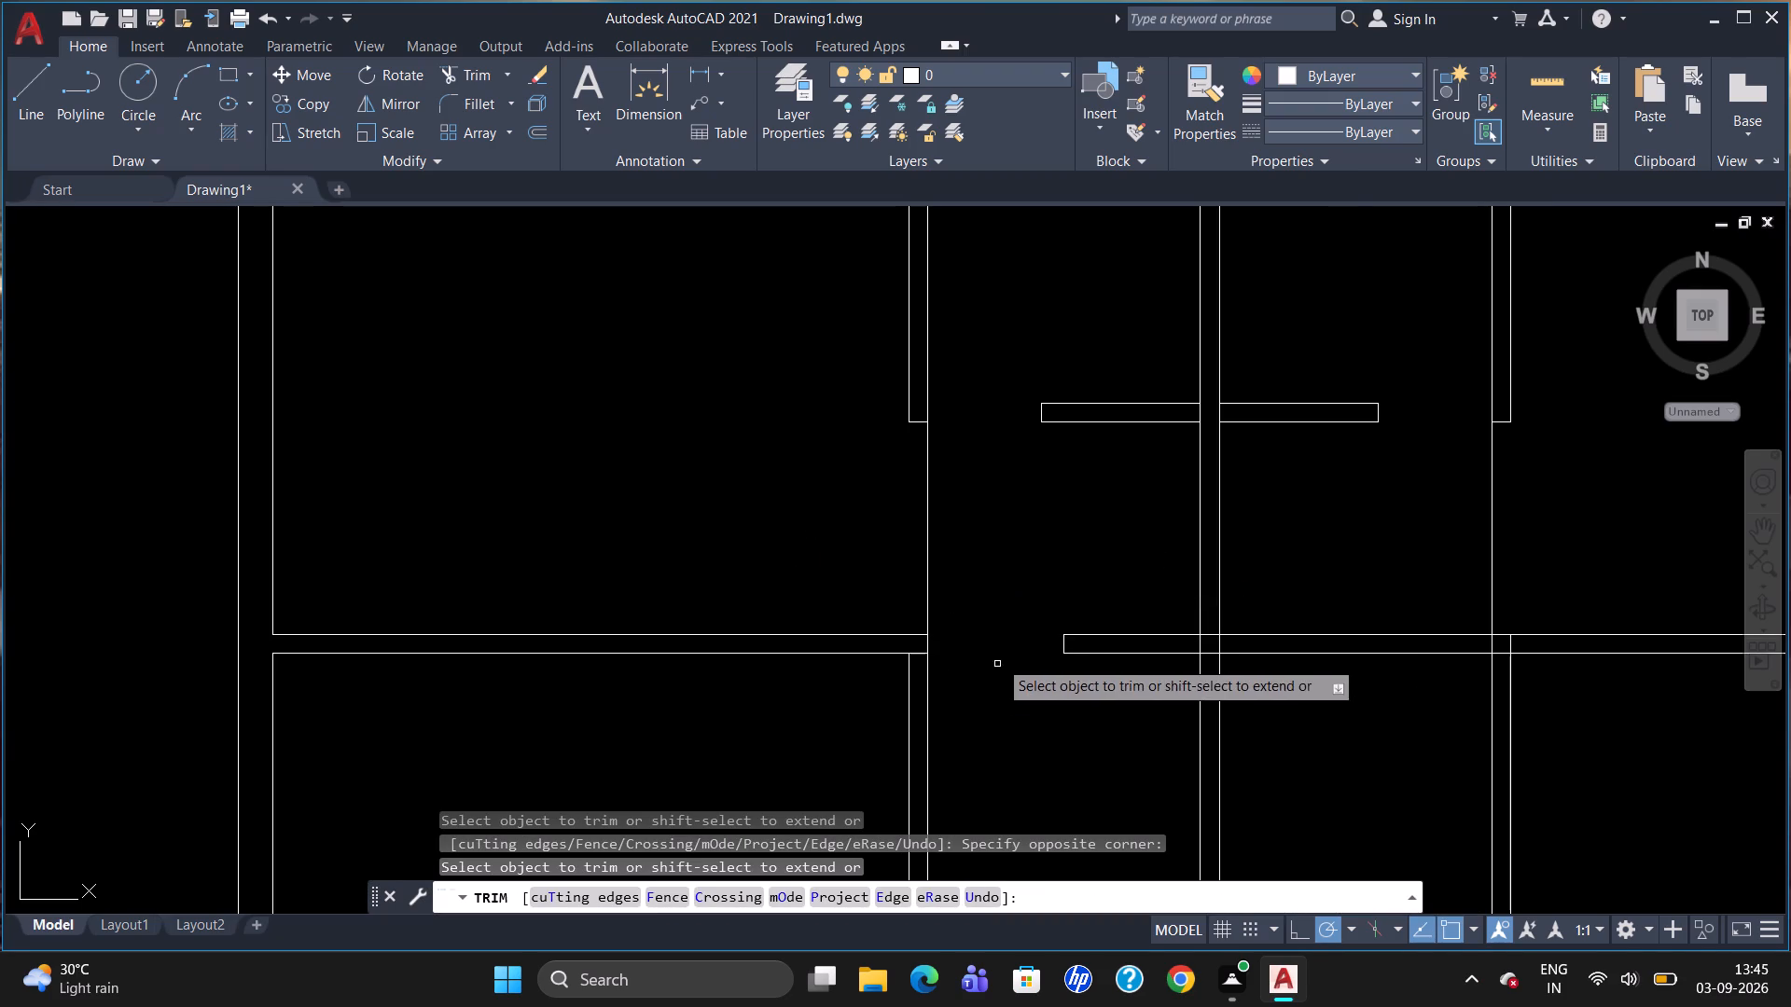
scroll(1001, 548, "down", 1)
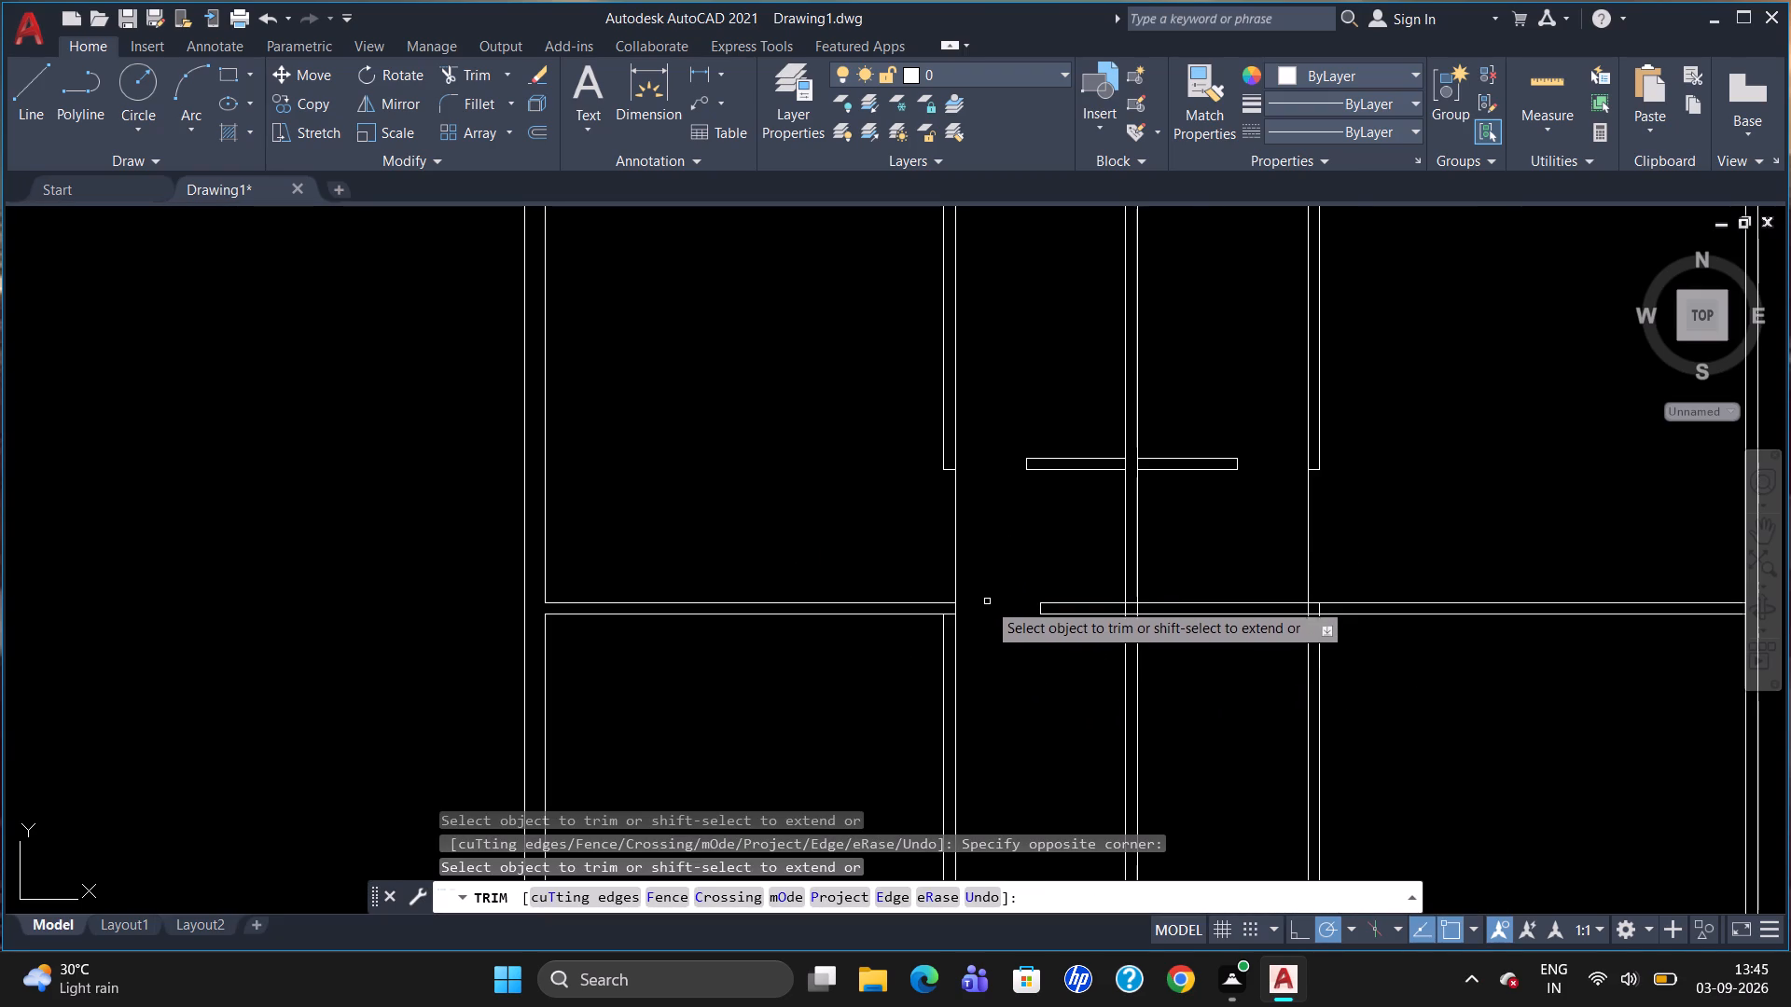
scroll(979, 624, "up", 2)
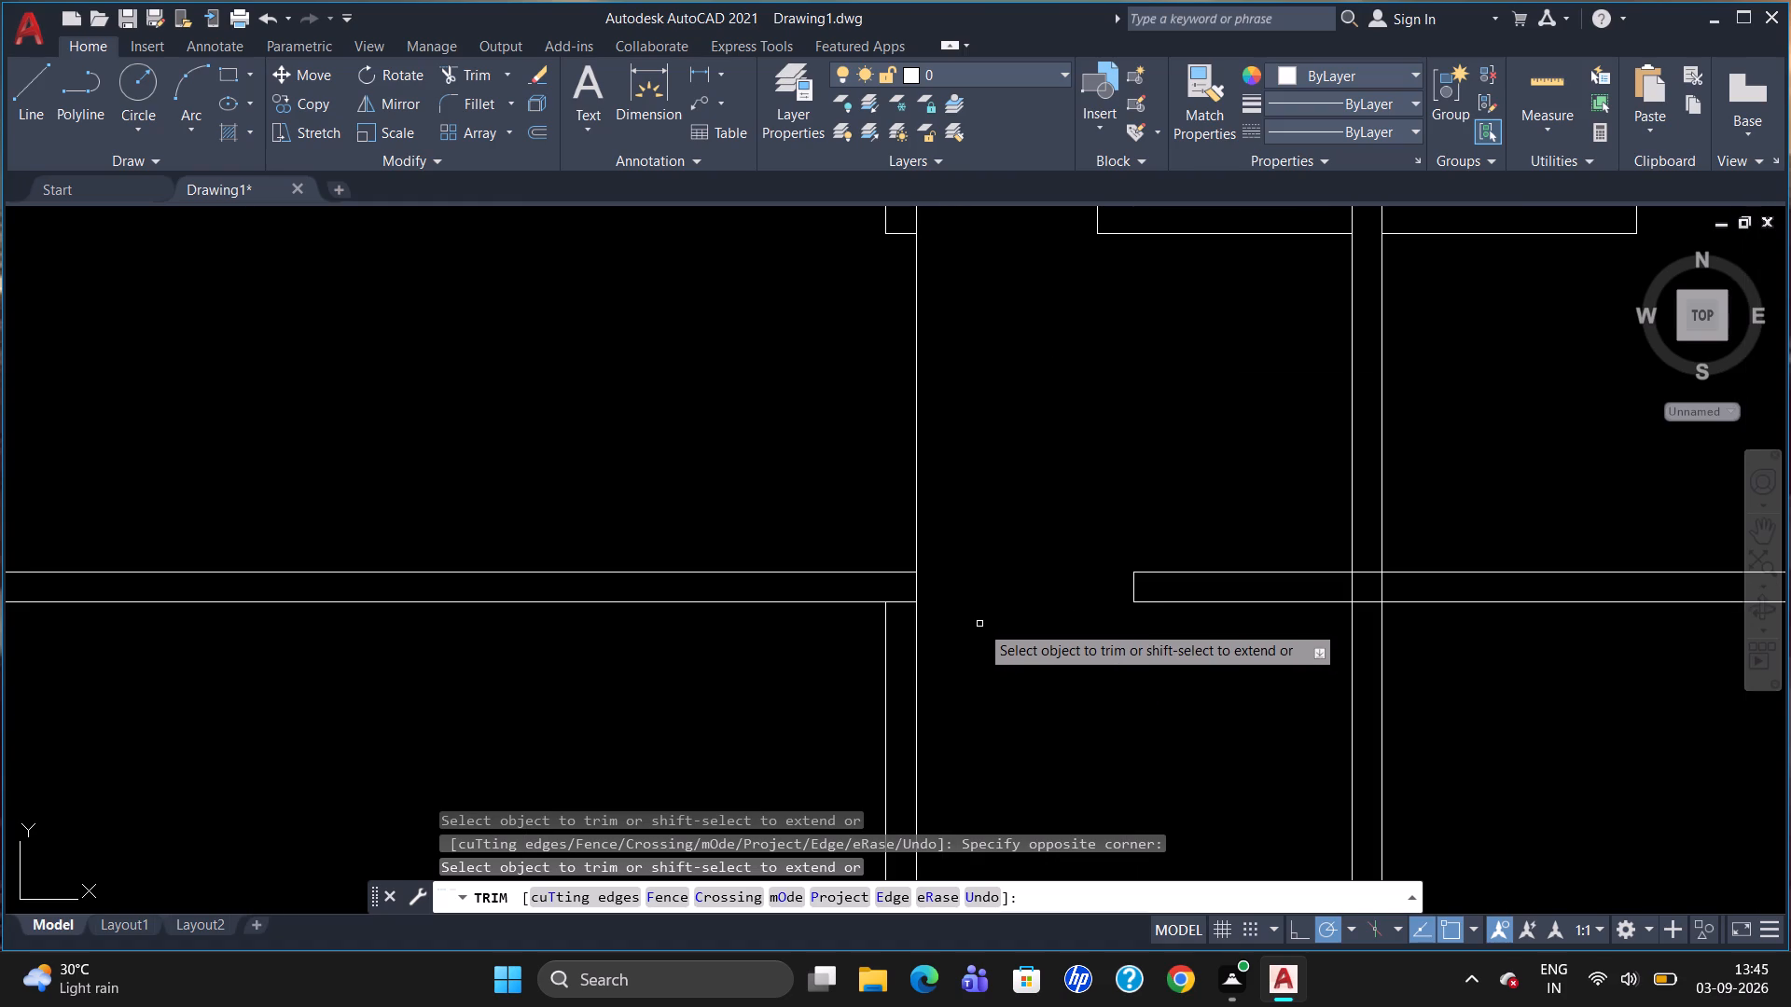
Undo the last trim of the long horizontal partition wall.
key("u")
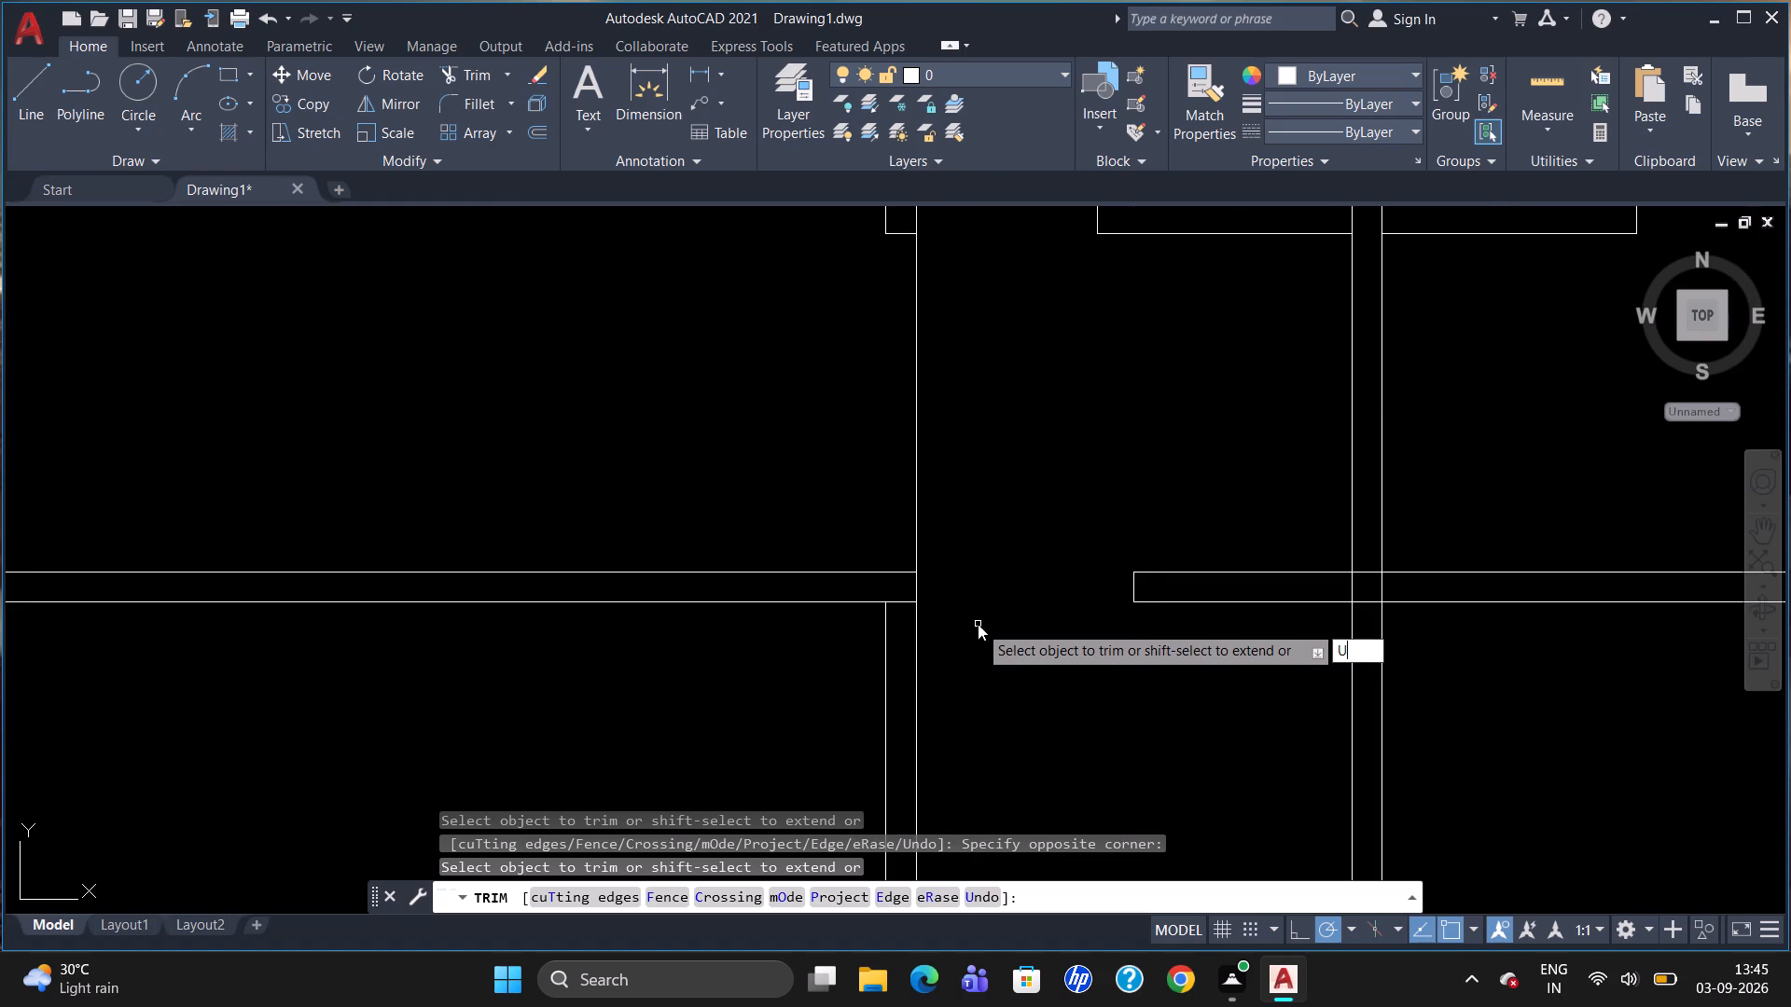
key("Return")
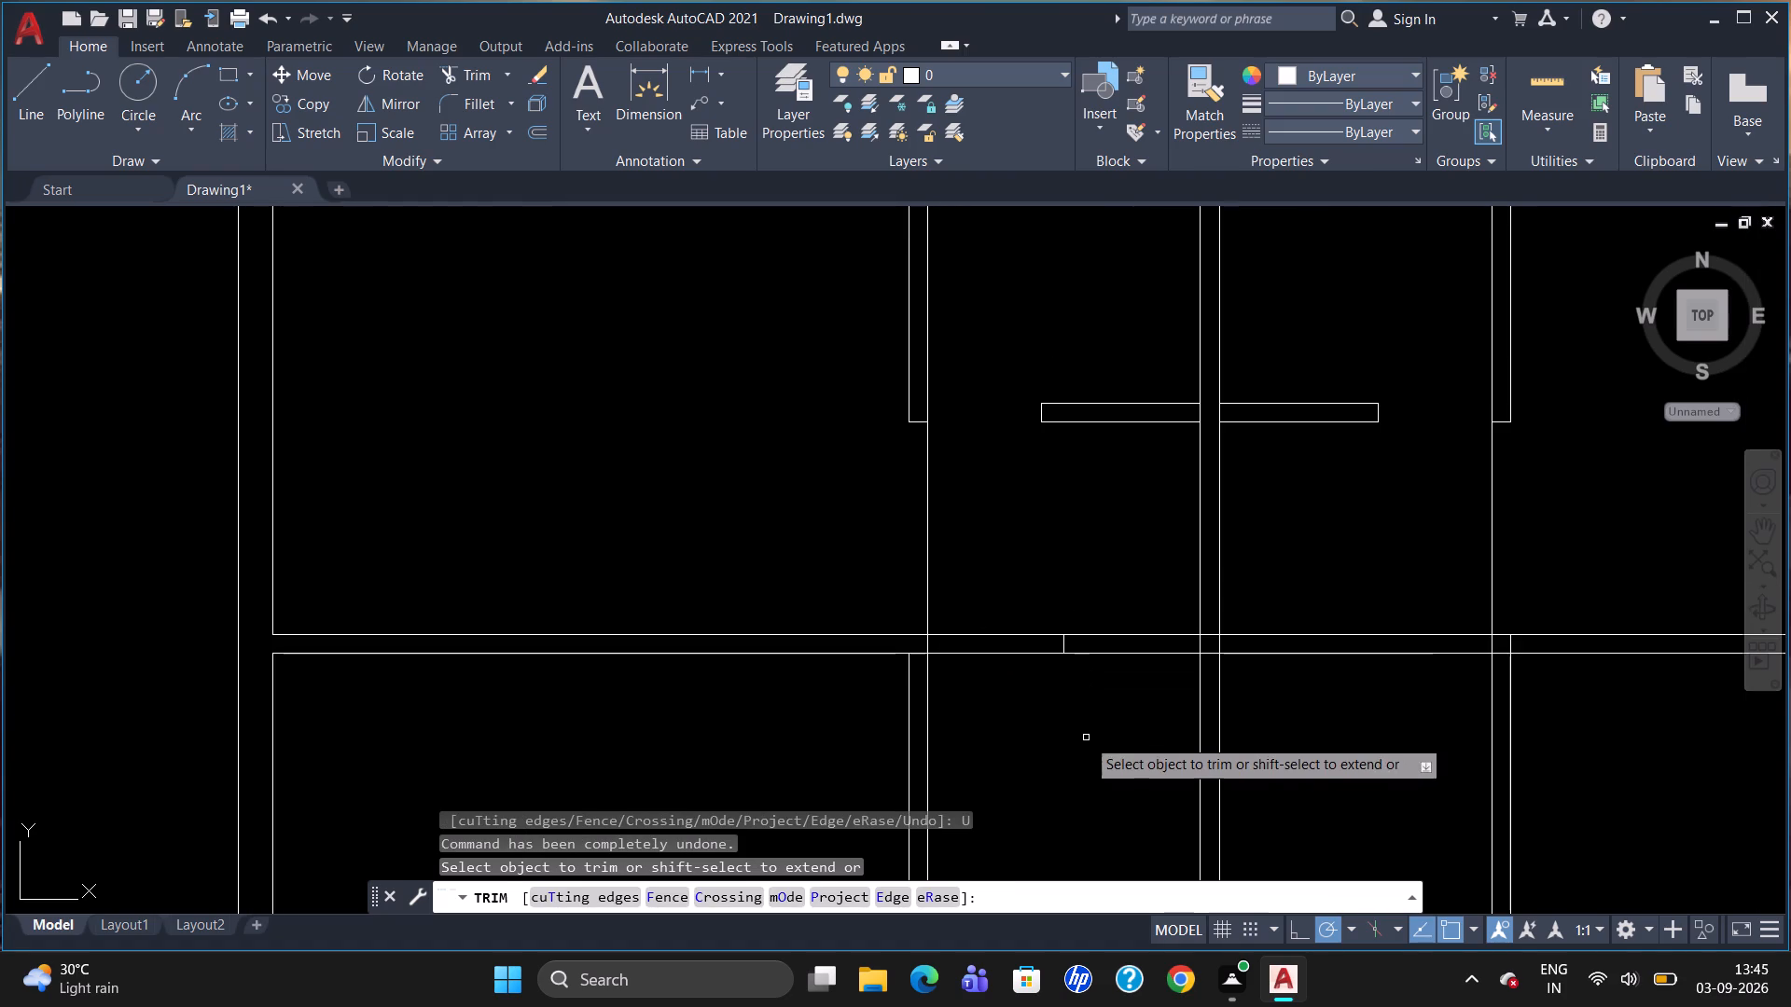
Delete the vertical jamb line drawn 3' from the left partition across the long horizontal partition wall.
key("Escape")
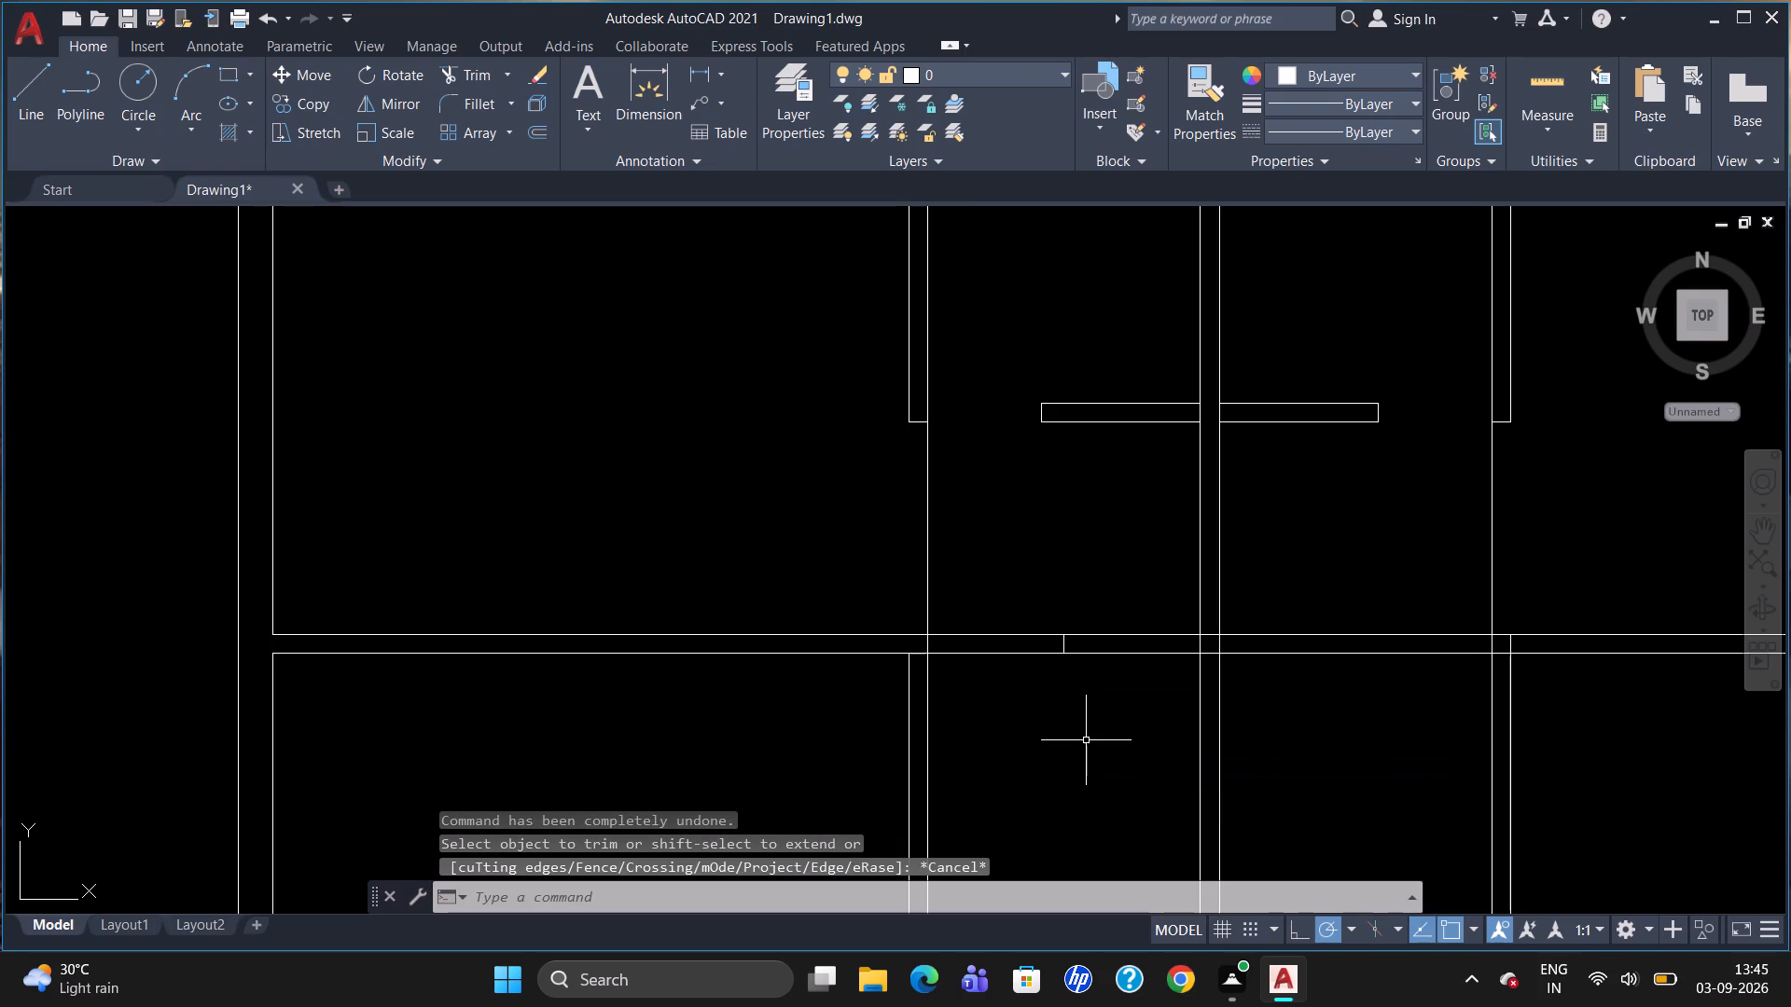
left_click(1062, 641)
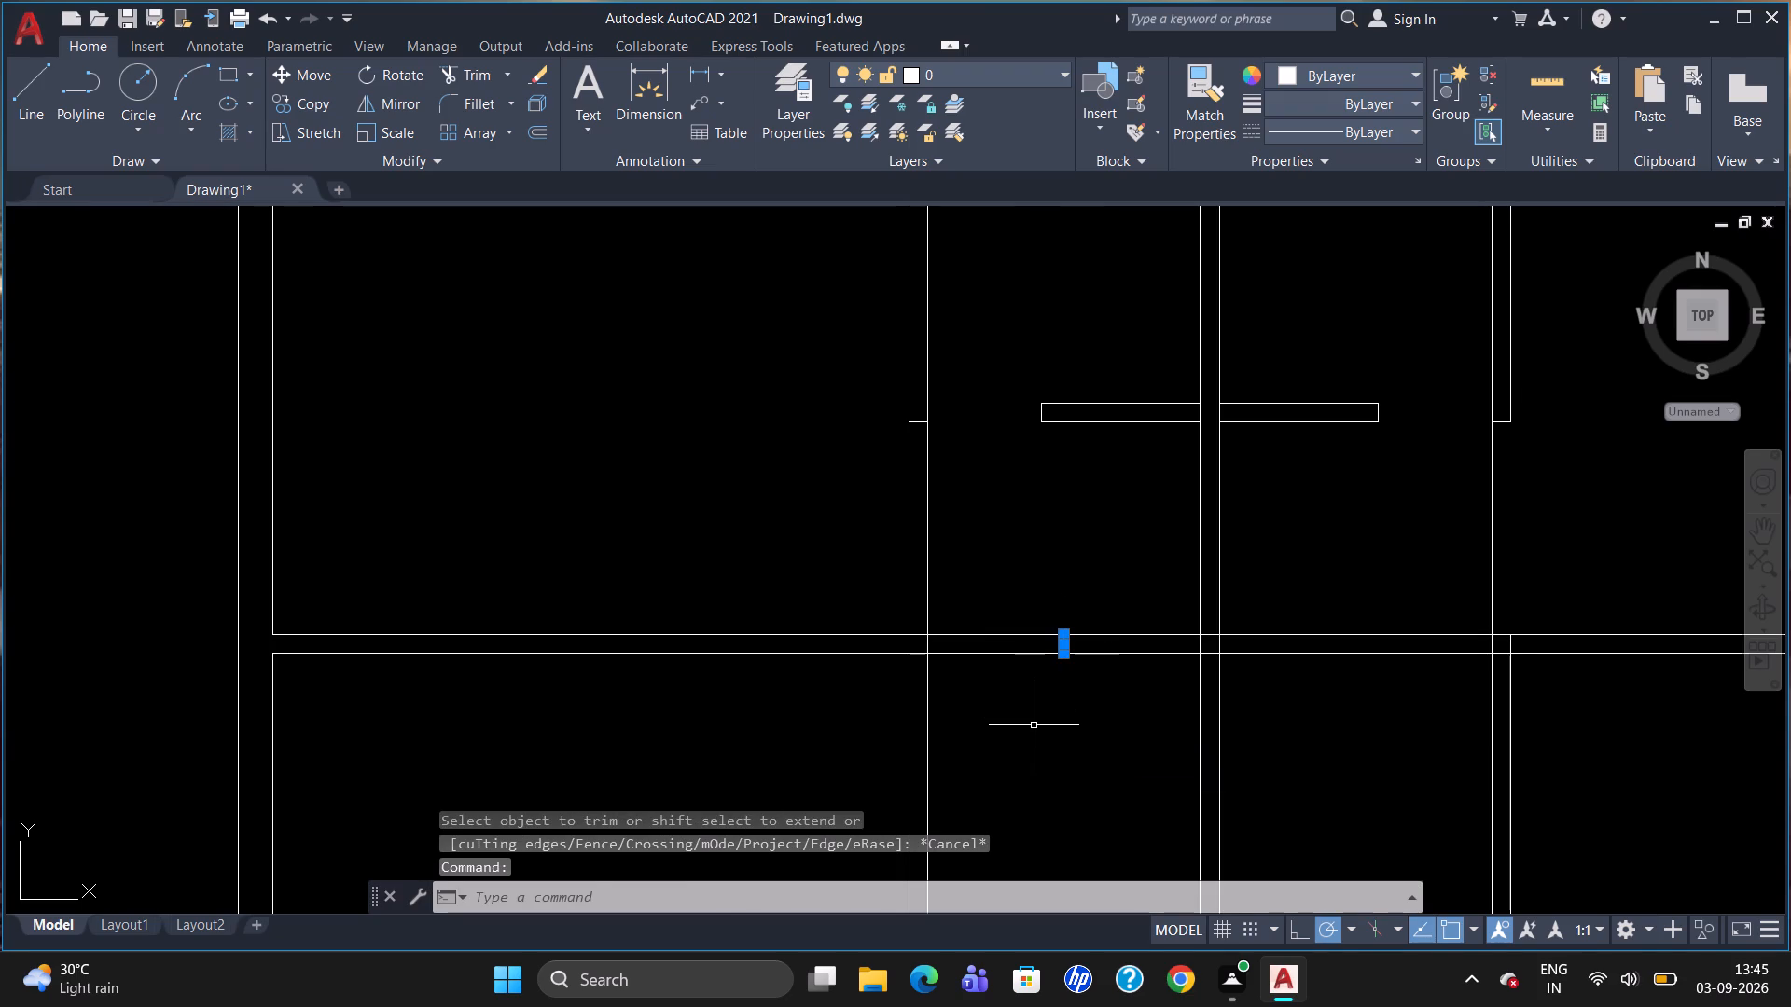
key("Delete")
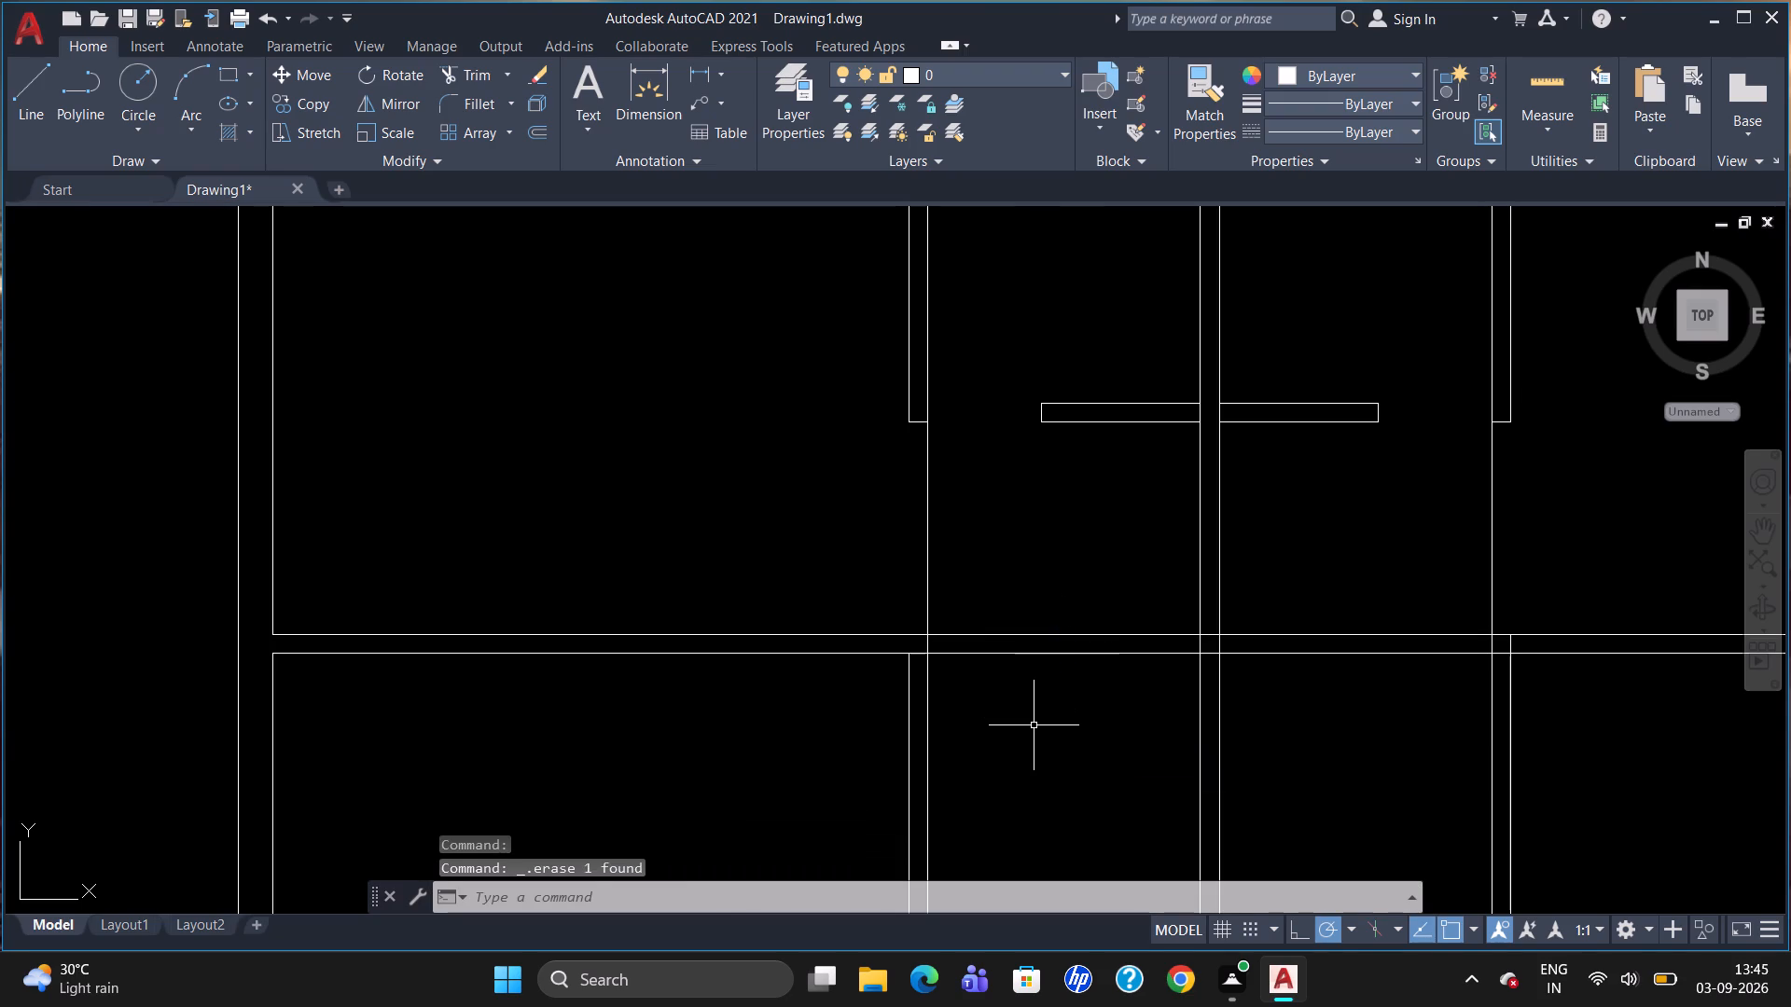
Draw a 5" vertical jamb line across the long horizontal partition wall, tracked 6" from the left partition's right face.
key("l")
key("Return")
type("TK")
key("Return")
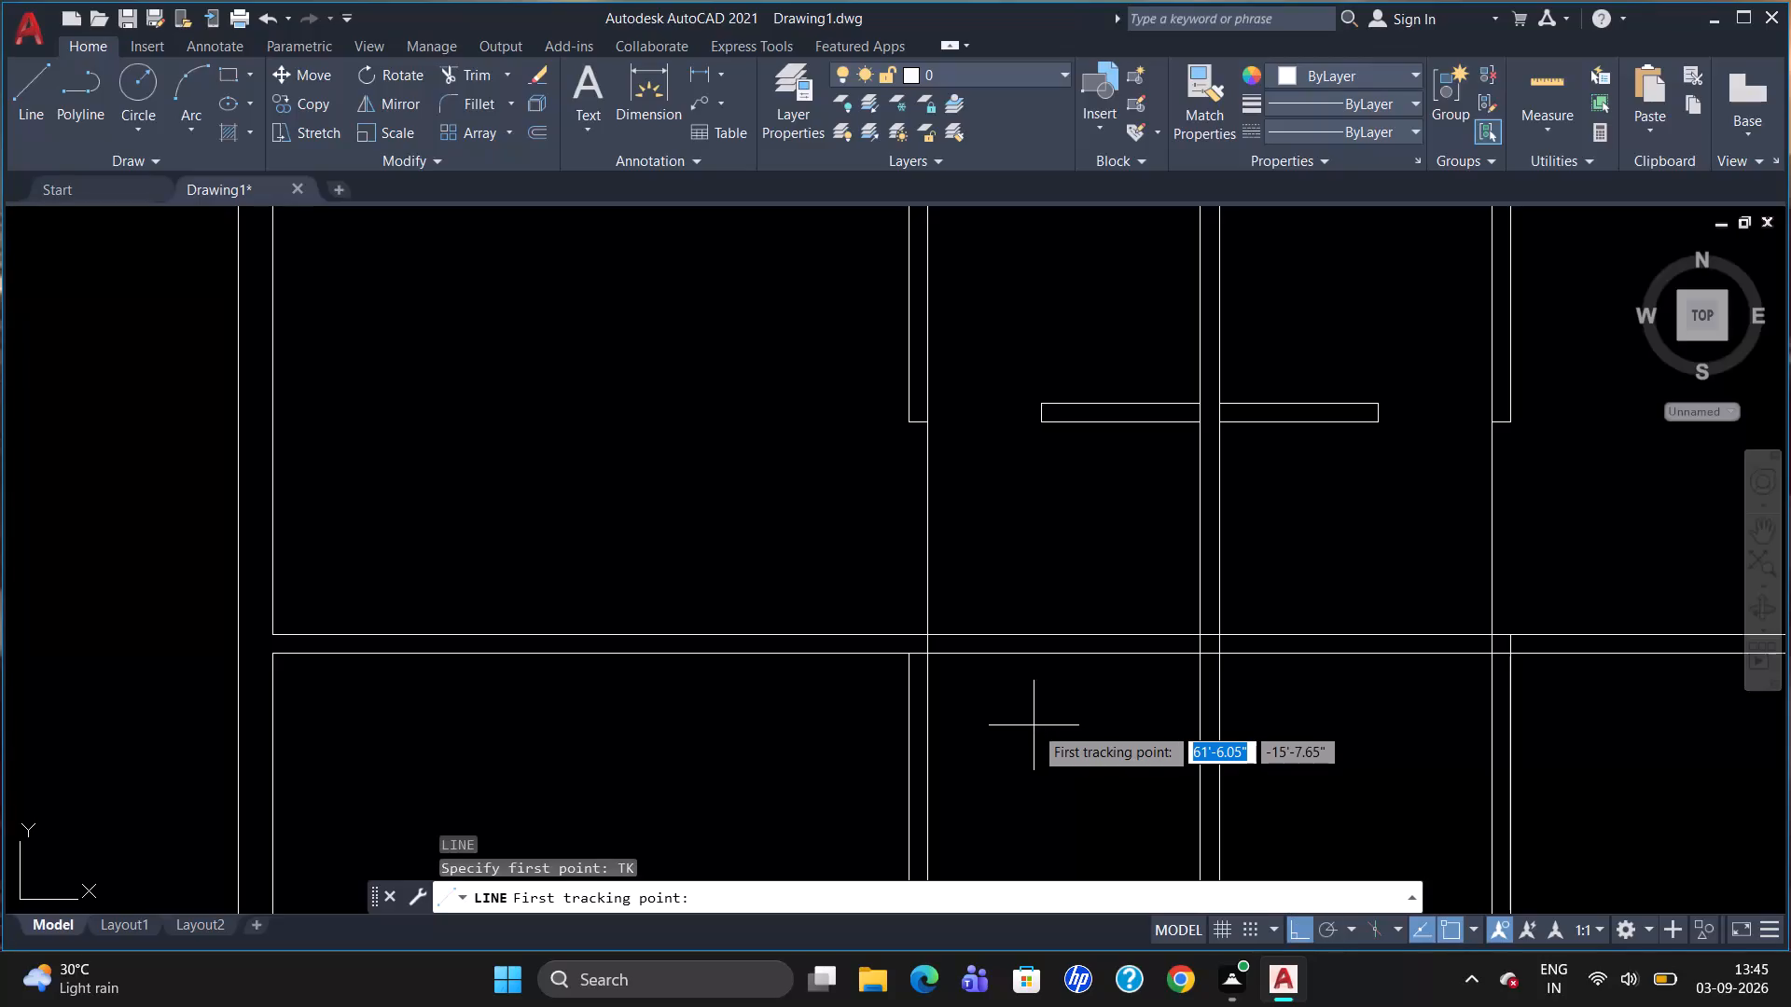
left_click(929, 660)
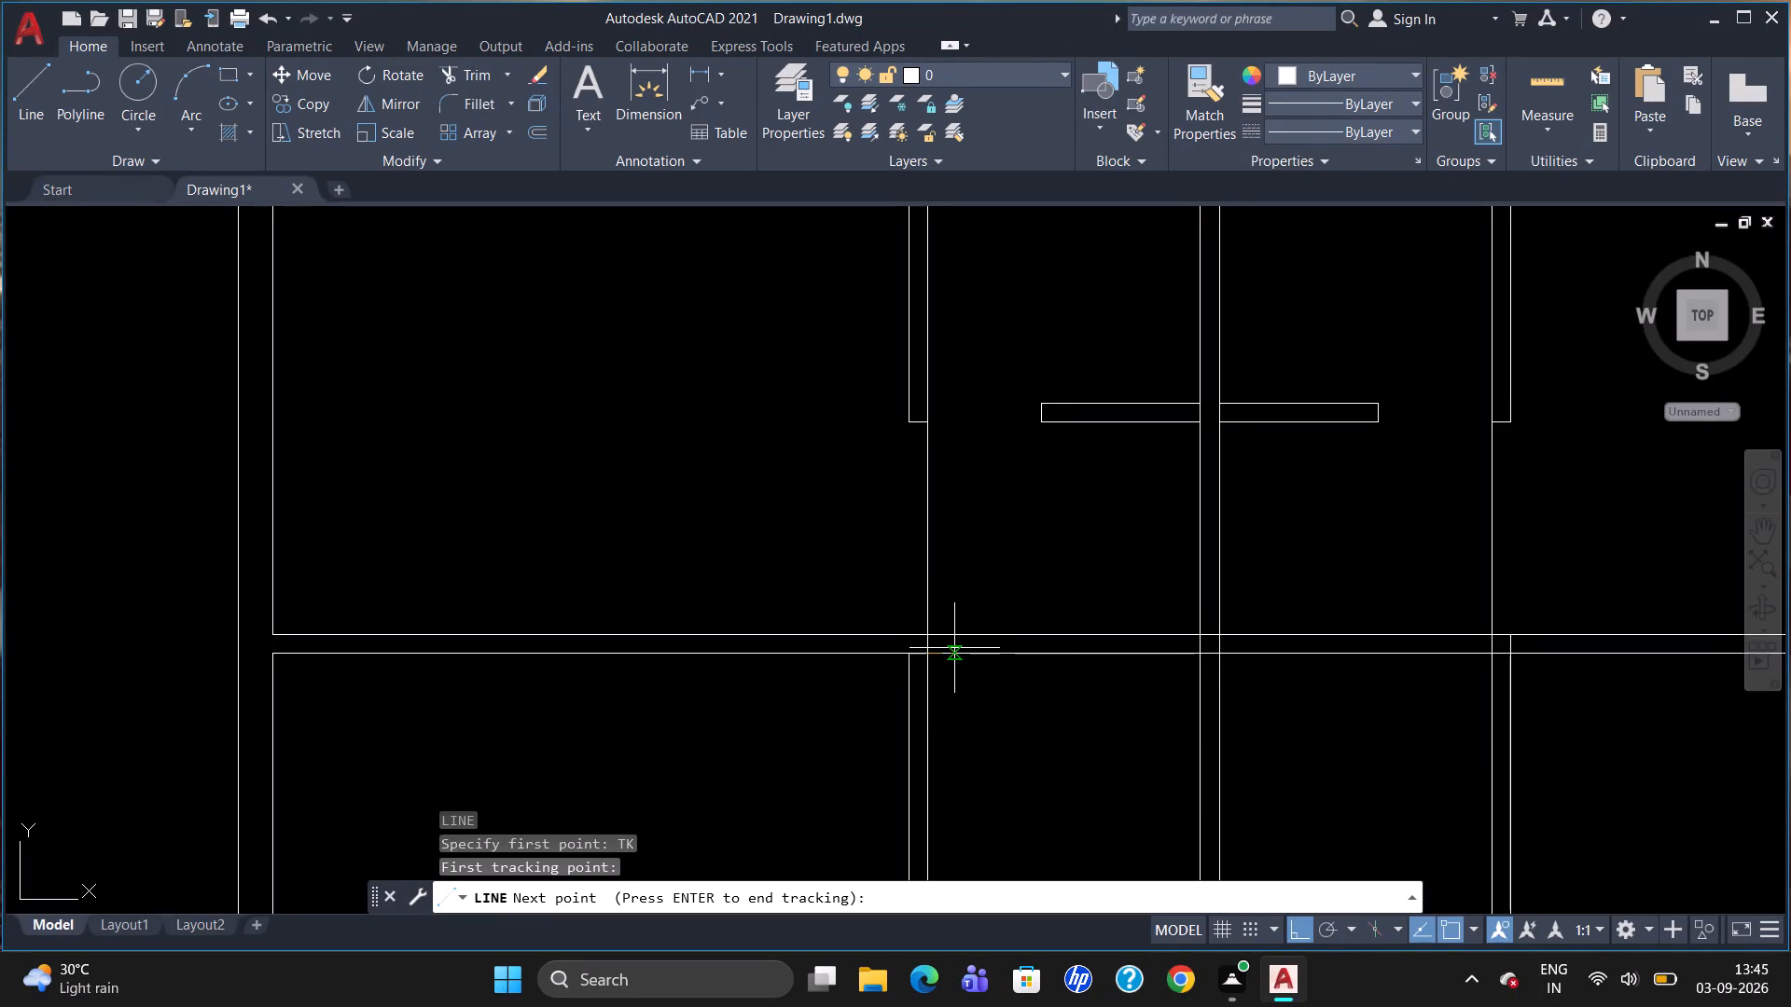
type("6\"")
key("Return")
key("Return")
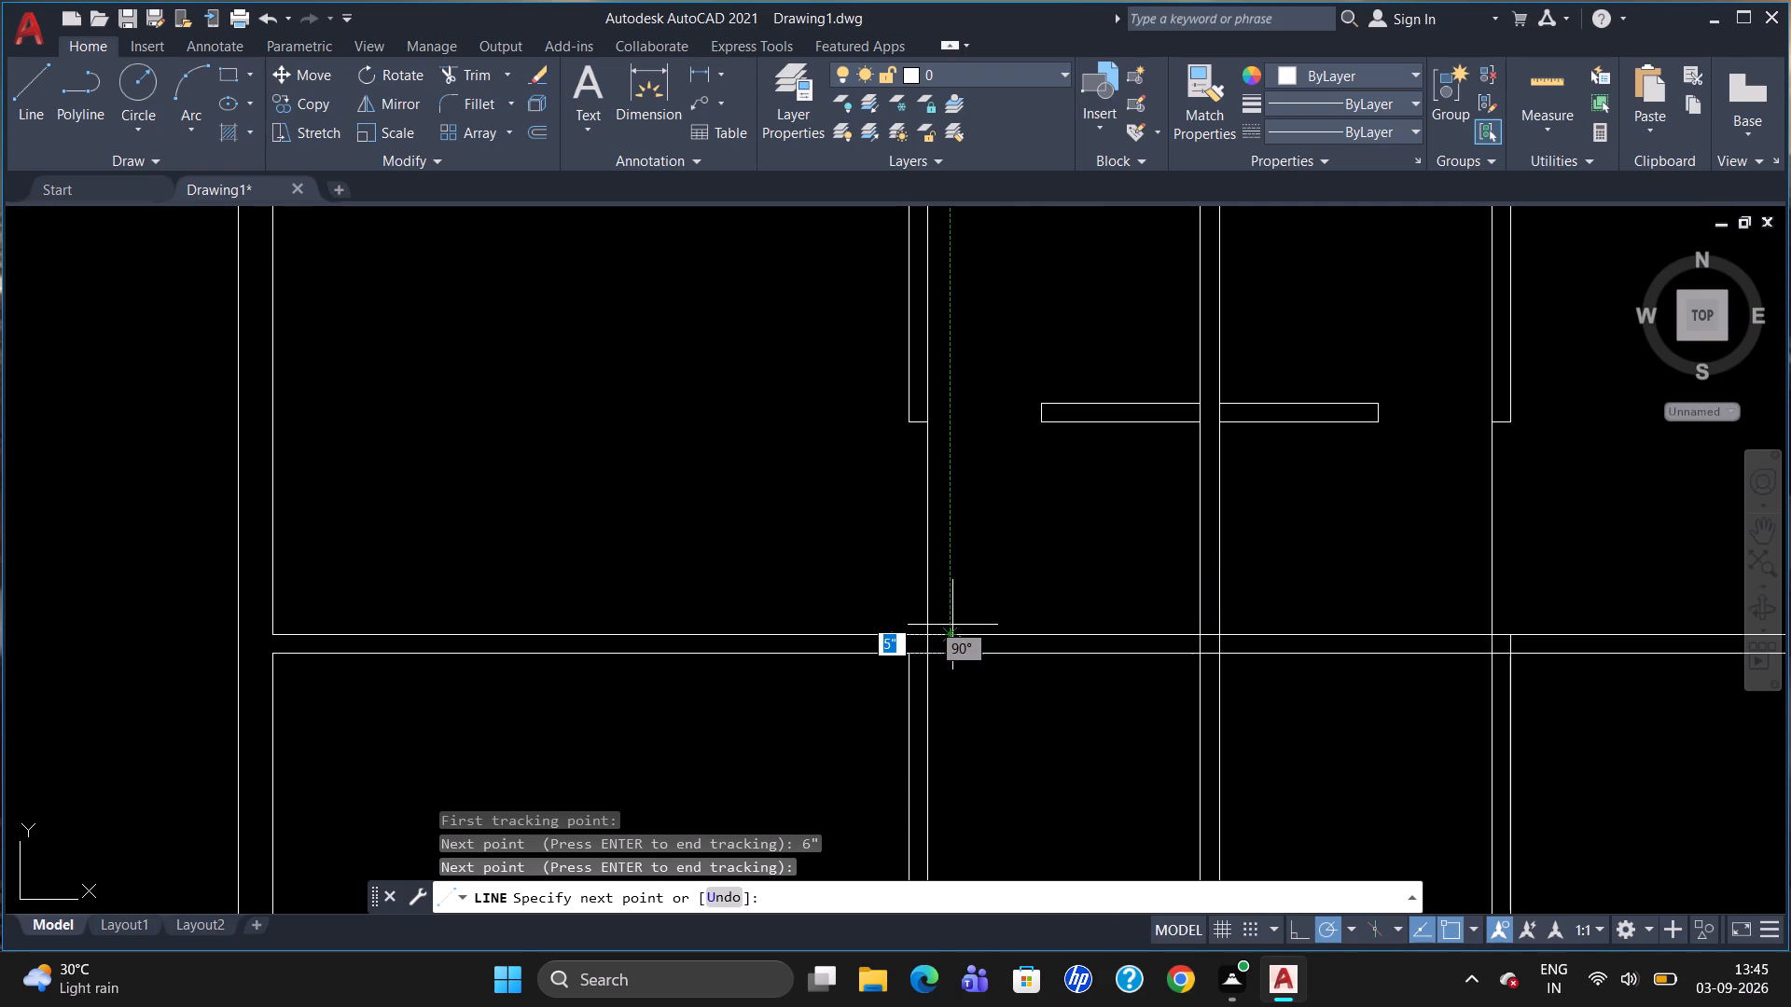
scroll(959, 640, "up", 3)
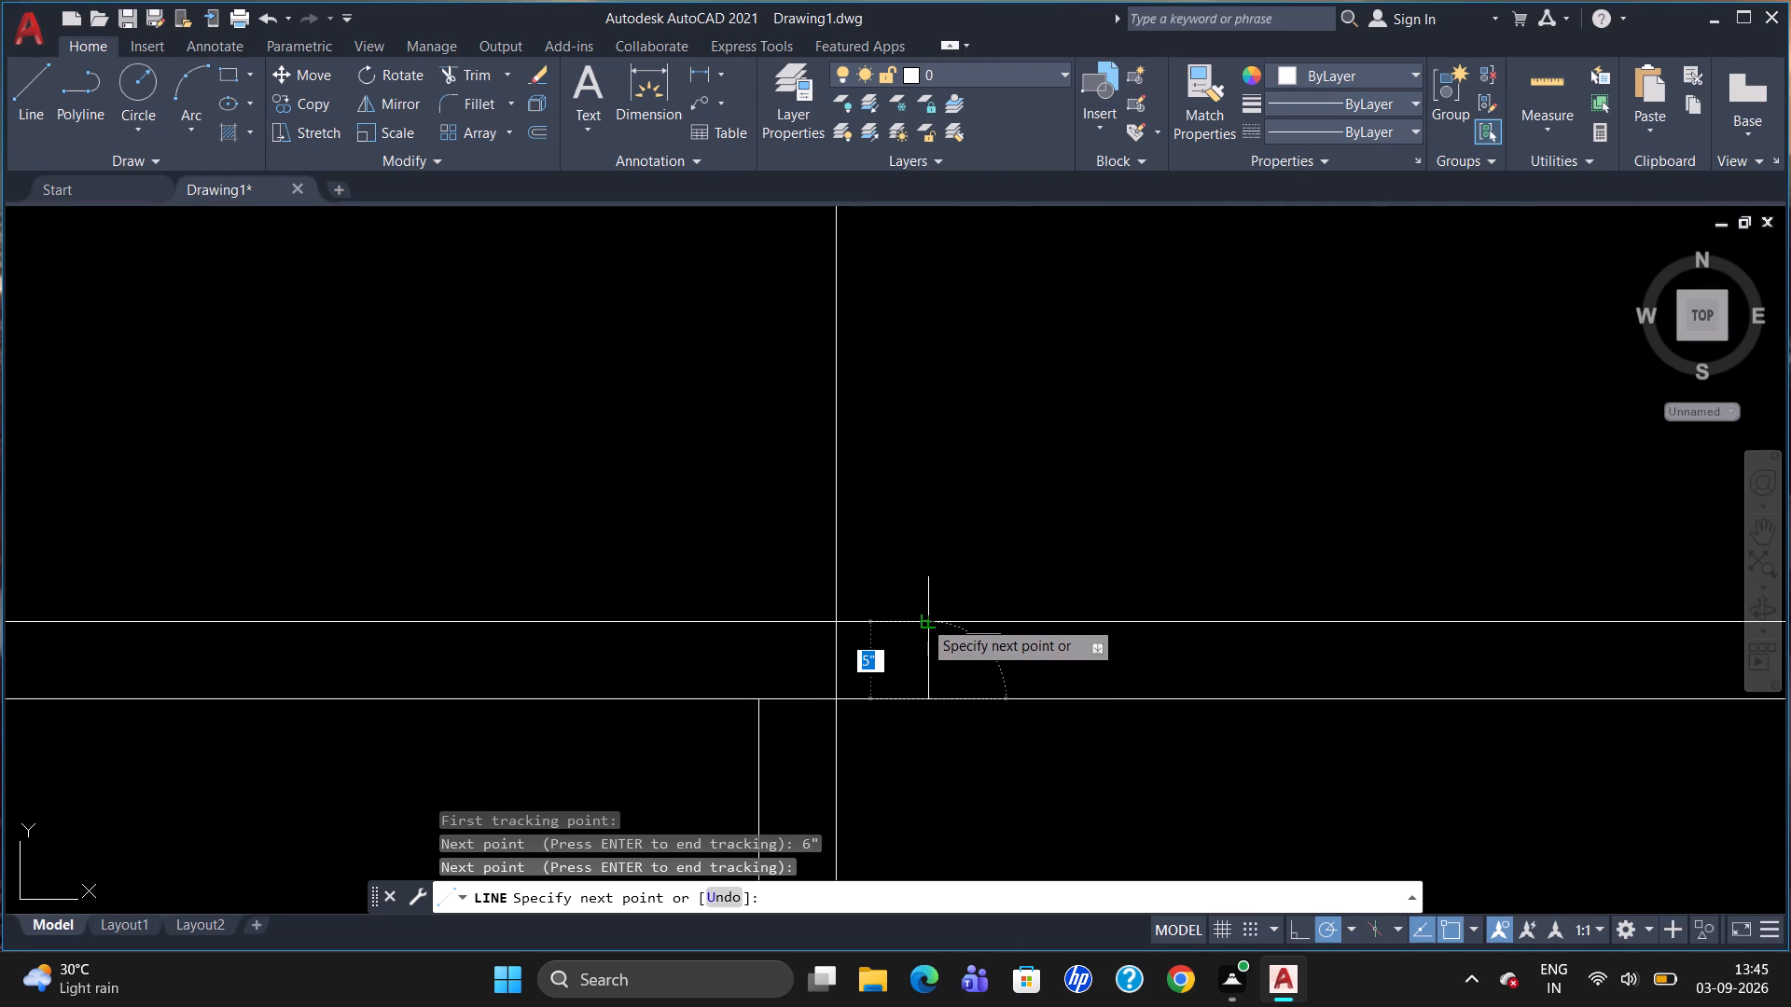
left_click(926, 618)
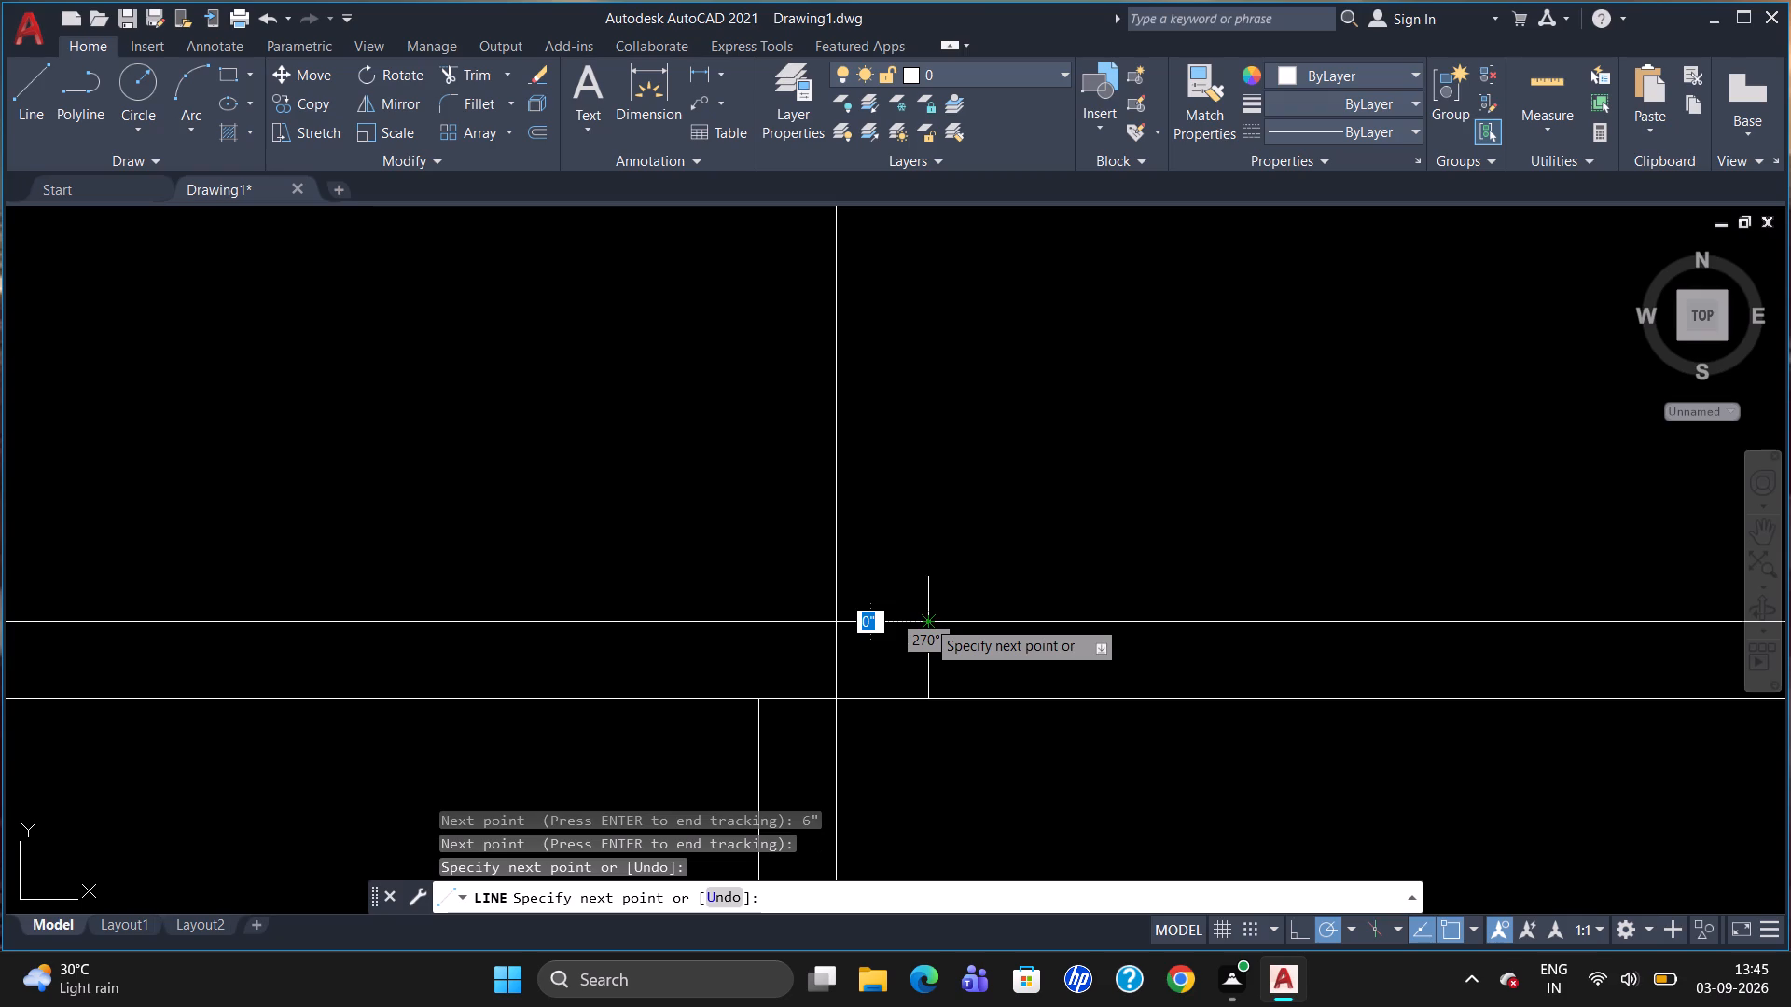
key("Escape")
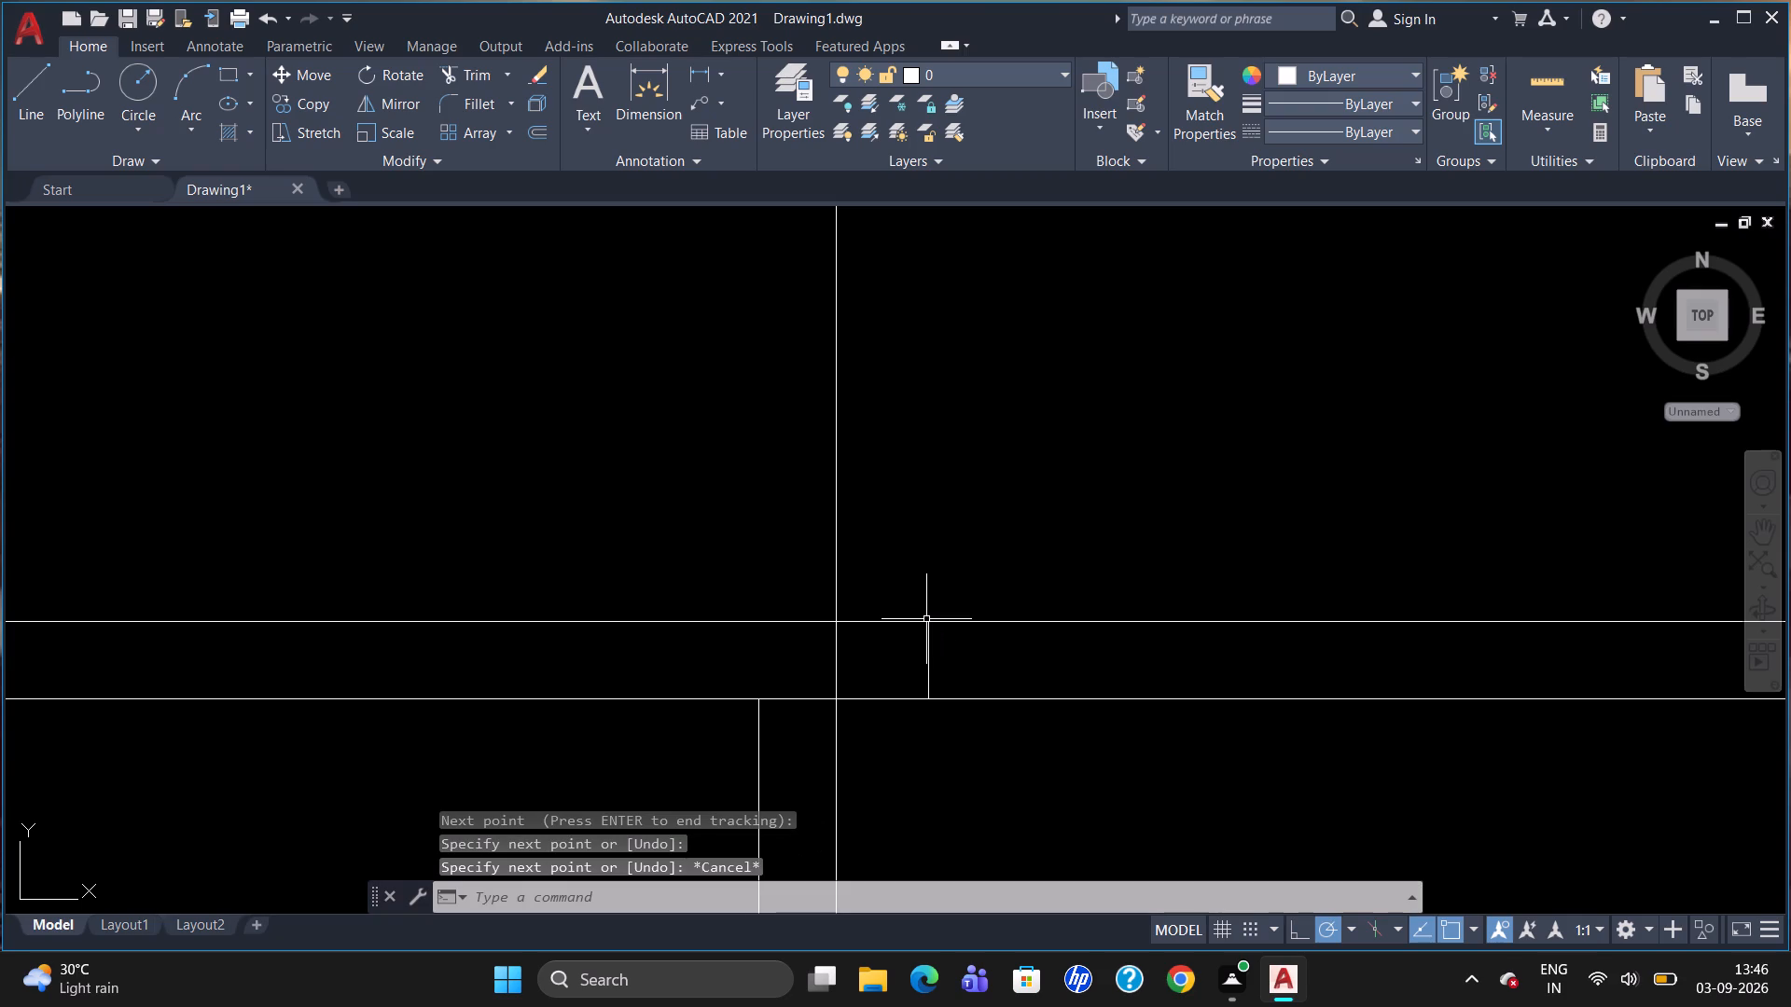
Offset the new jamb line 3' towards the middle partition to mark the door opening's other side.
scroll(929, 624, "down", 2)
scroll(986, 552, "down", 1)
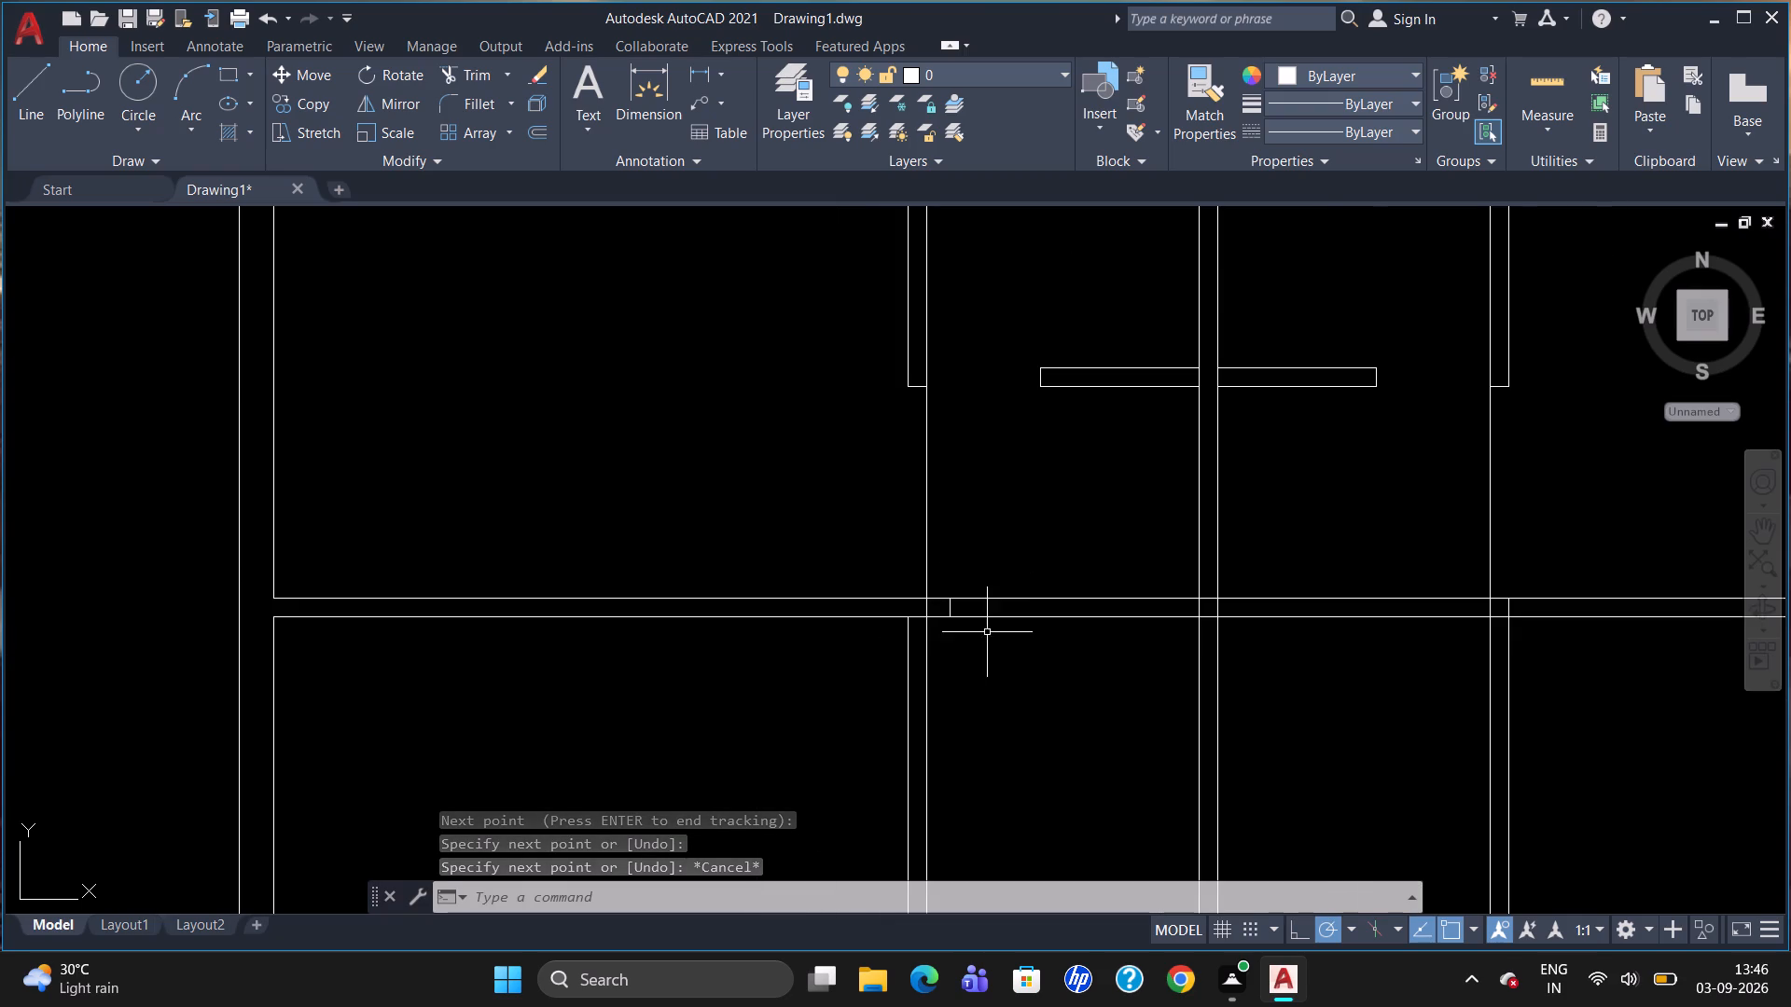
key("o")
key("Return")
type("3'")
key("Return")
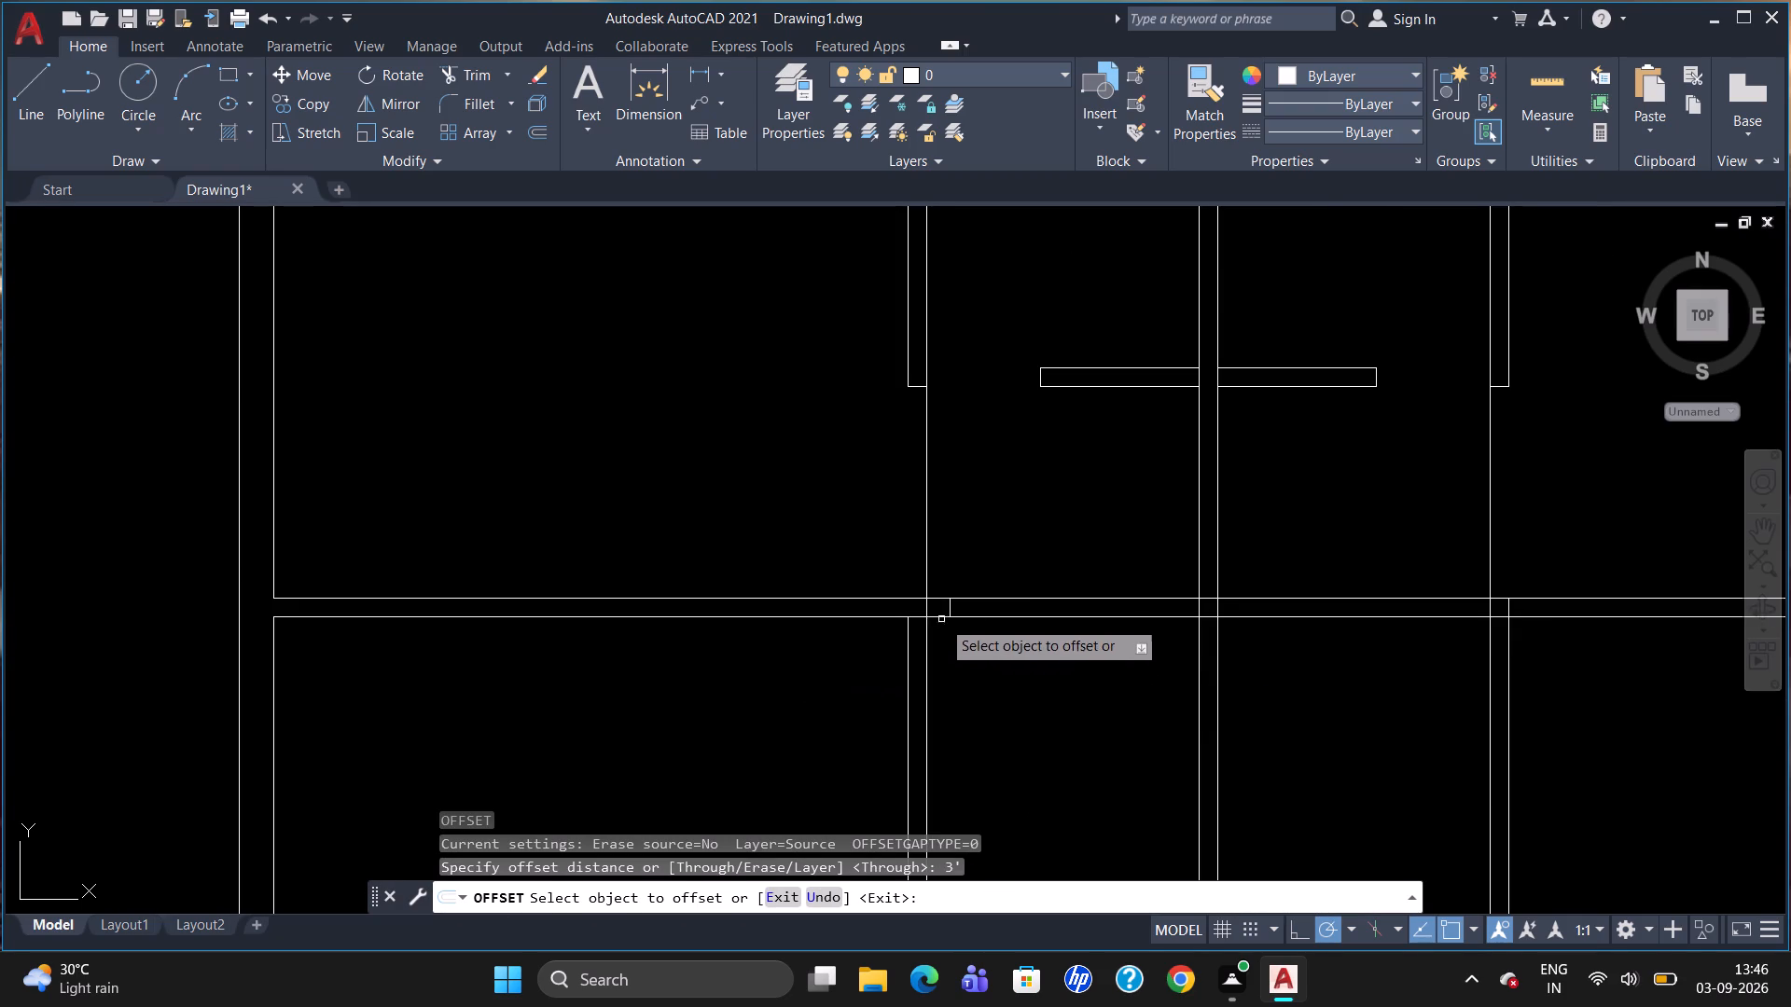
left_click(951, 604)
left_click(1037, 615)
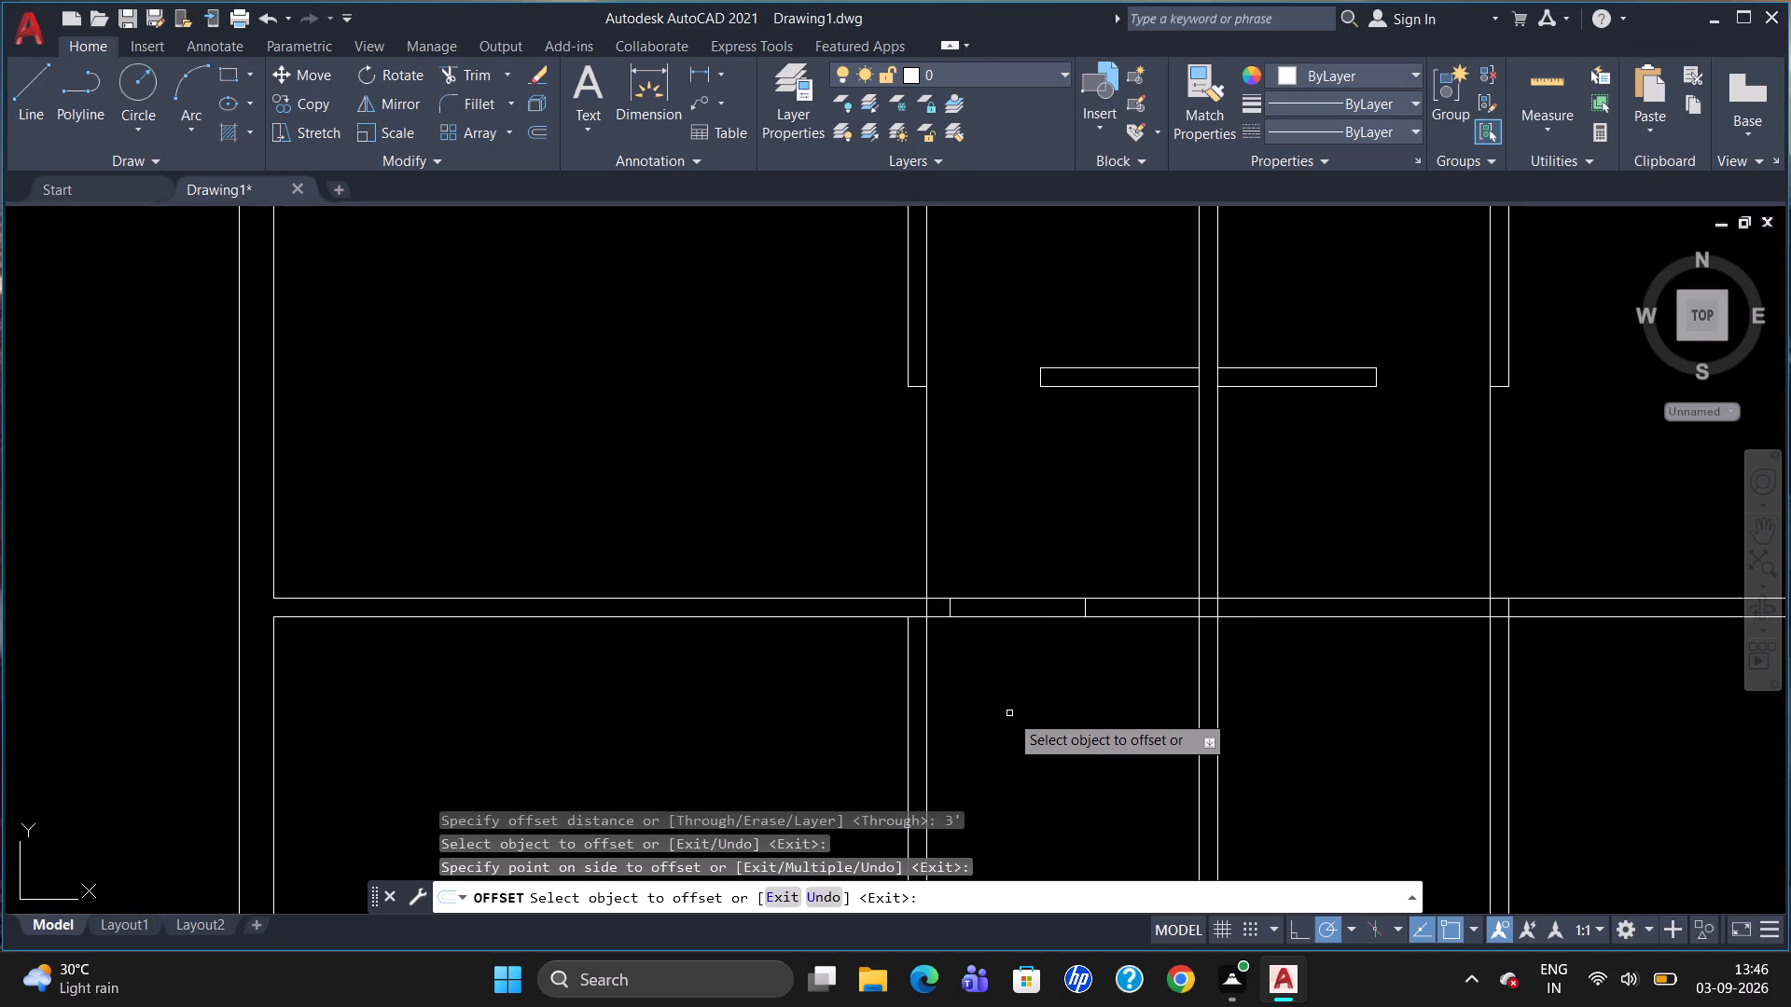
key("Escape")
Trim both lines of the long horizontal partition wall between the two jamb lines near the left partition.
type("TR")
key("Return")
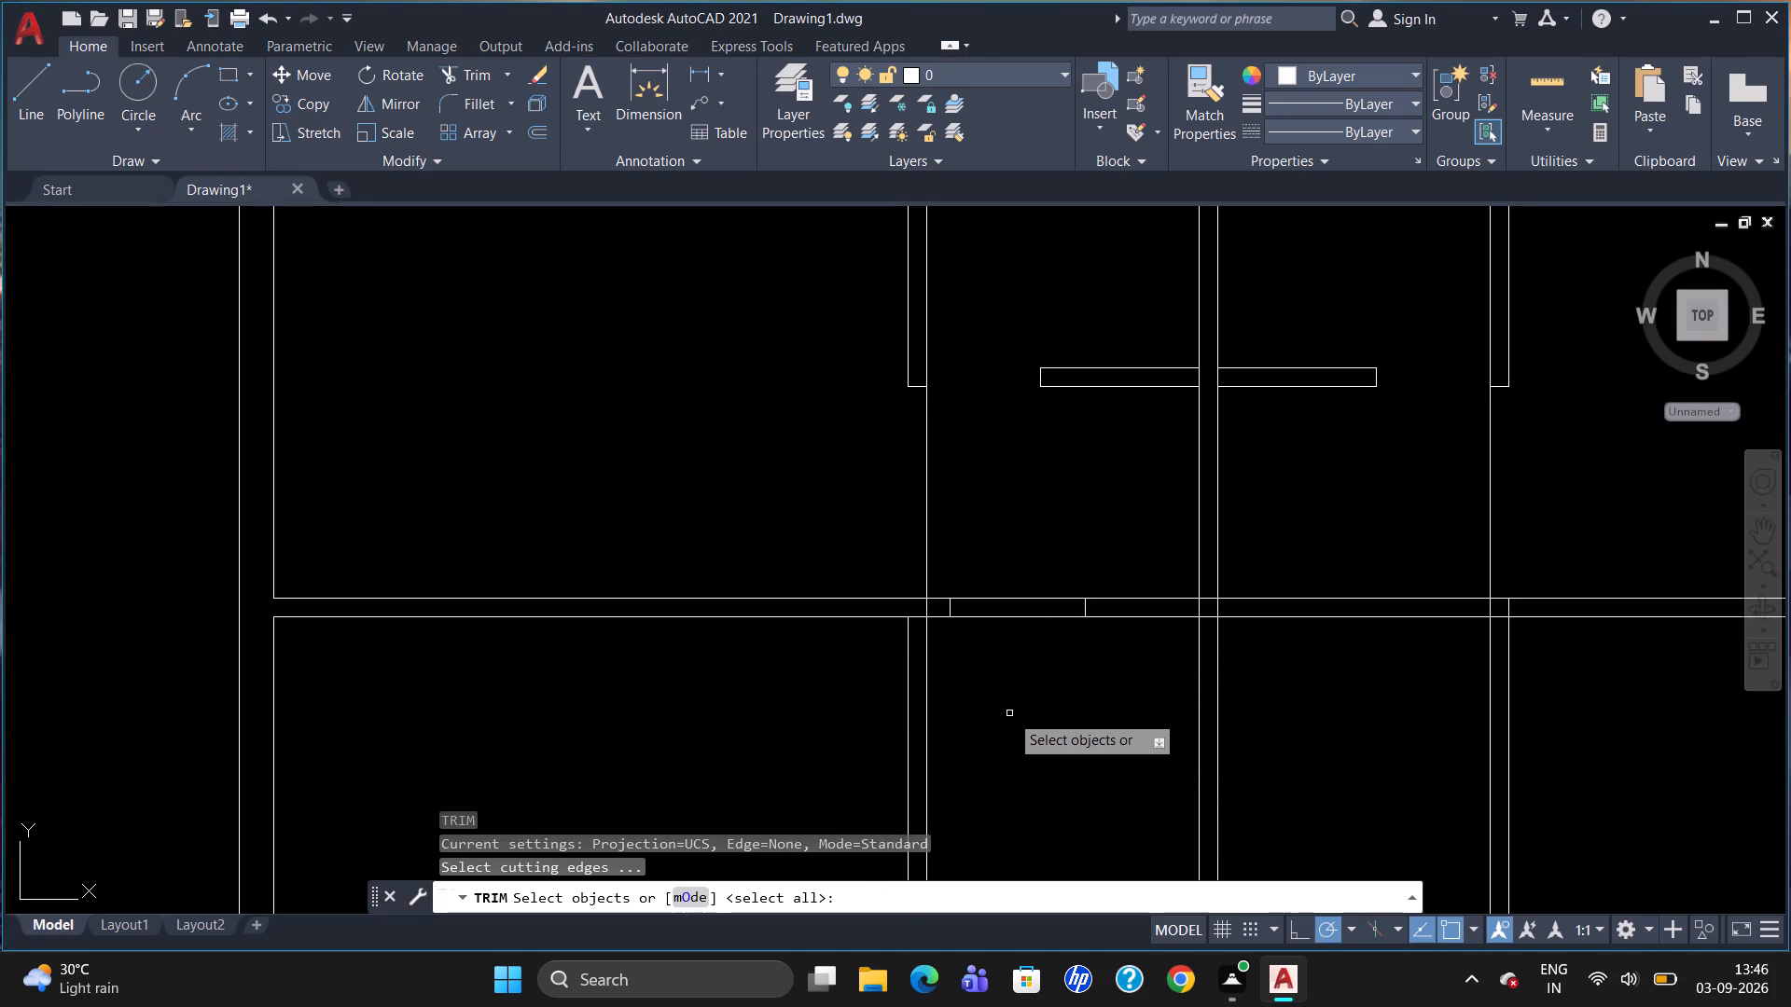
key("Return")
left_click_drag(1040, 566, 1043, 652)
left_click(1043, 652)
scroll(1037, 683, "down", 1)
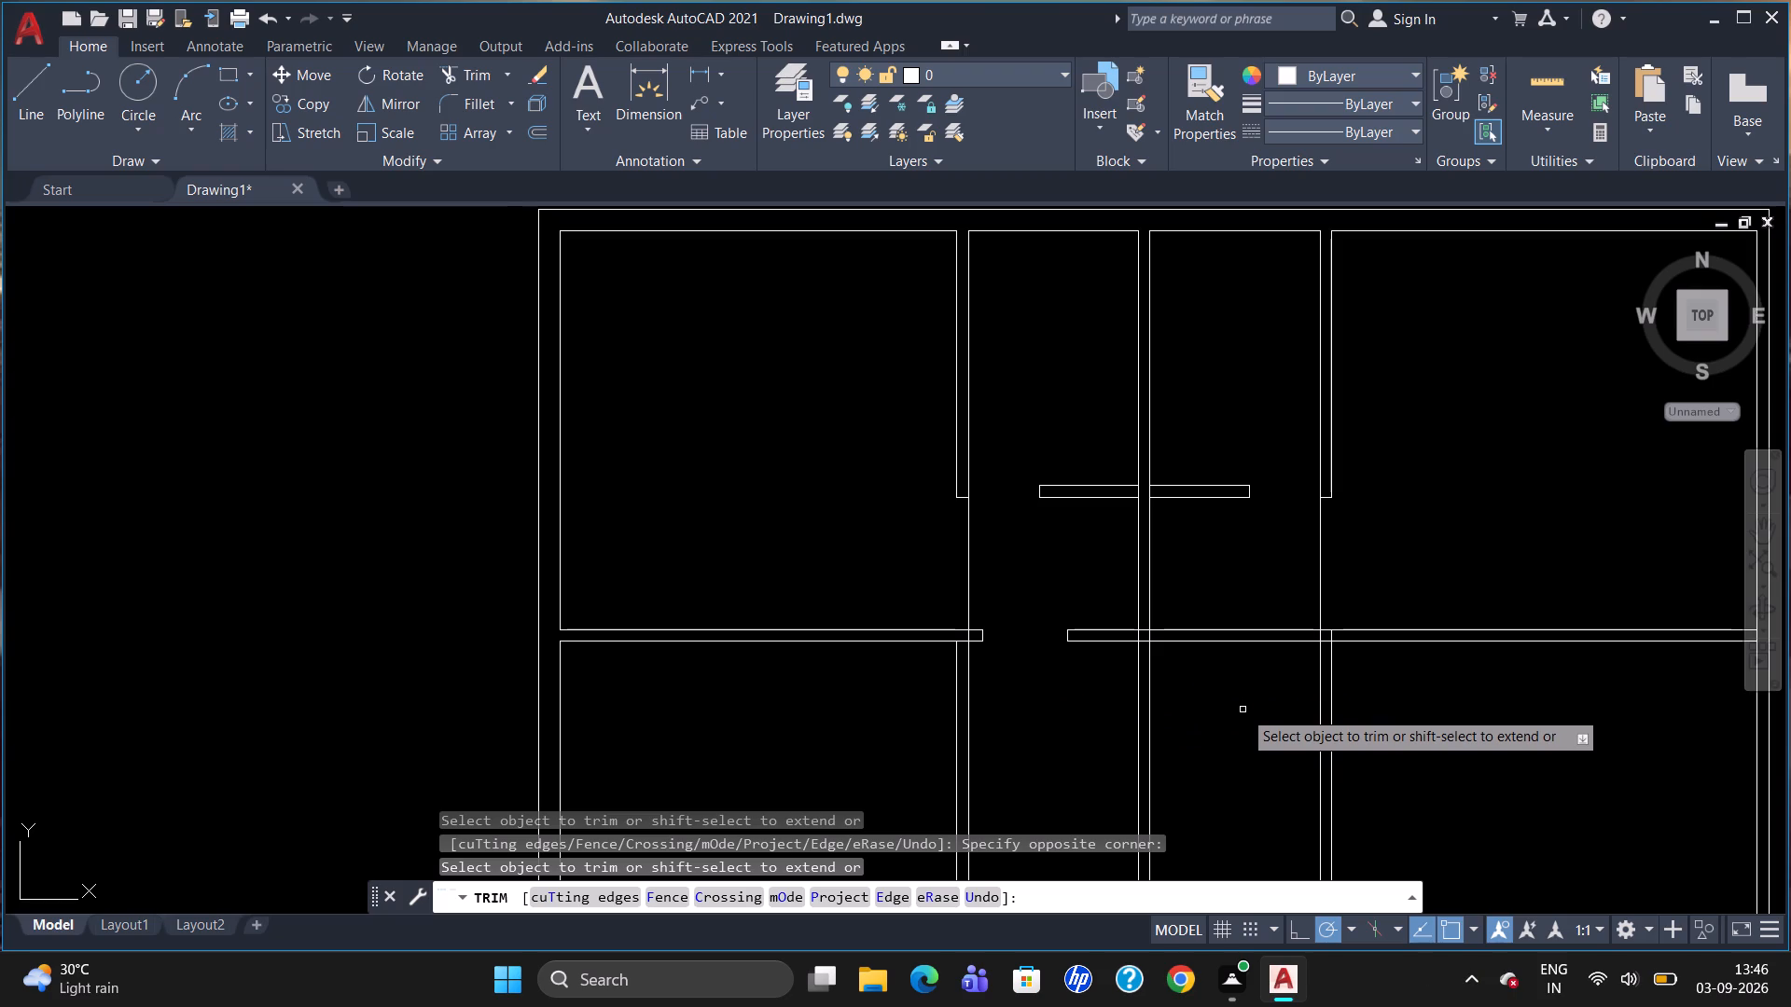
key("Escape")
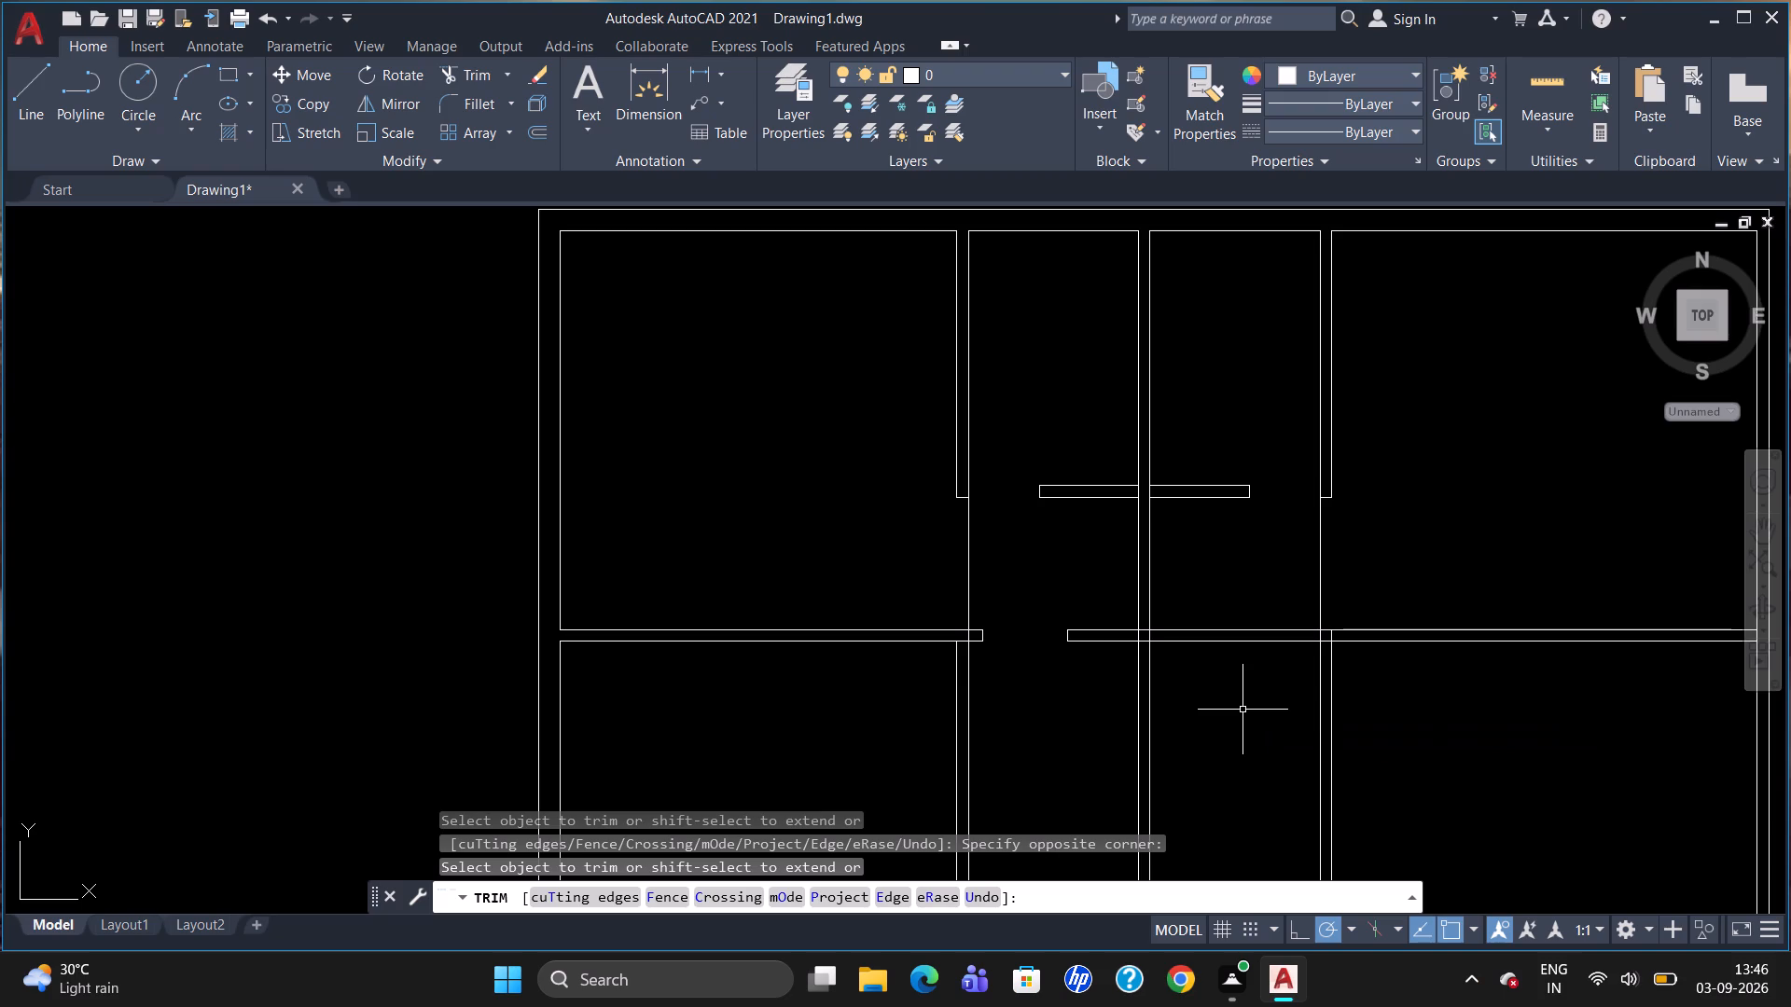
Draw a 5" vertical jamb line across the long horizontal partition wall, tracked 6" from the right partition's left face.
scroll(1360, 632, "up", 2)
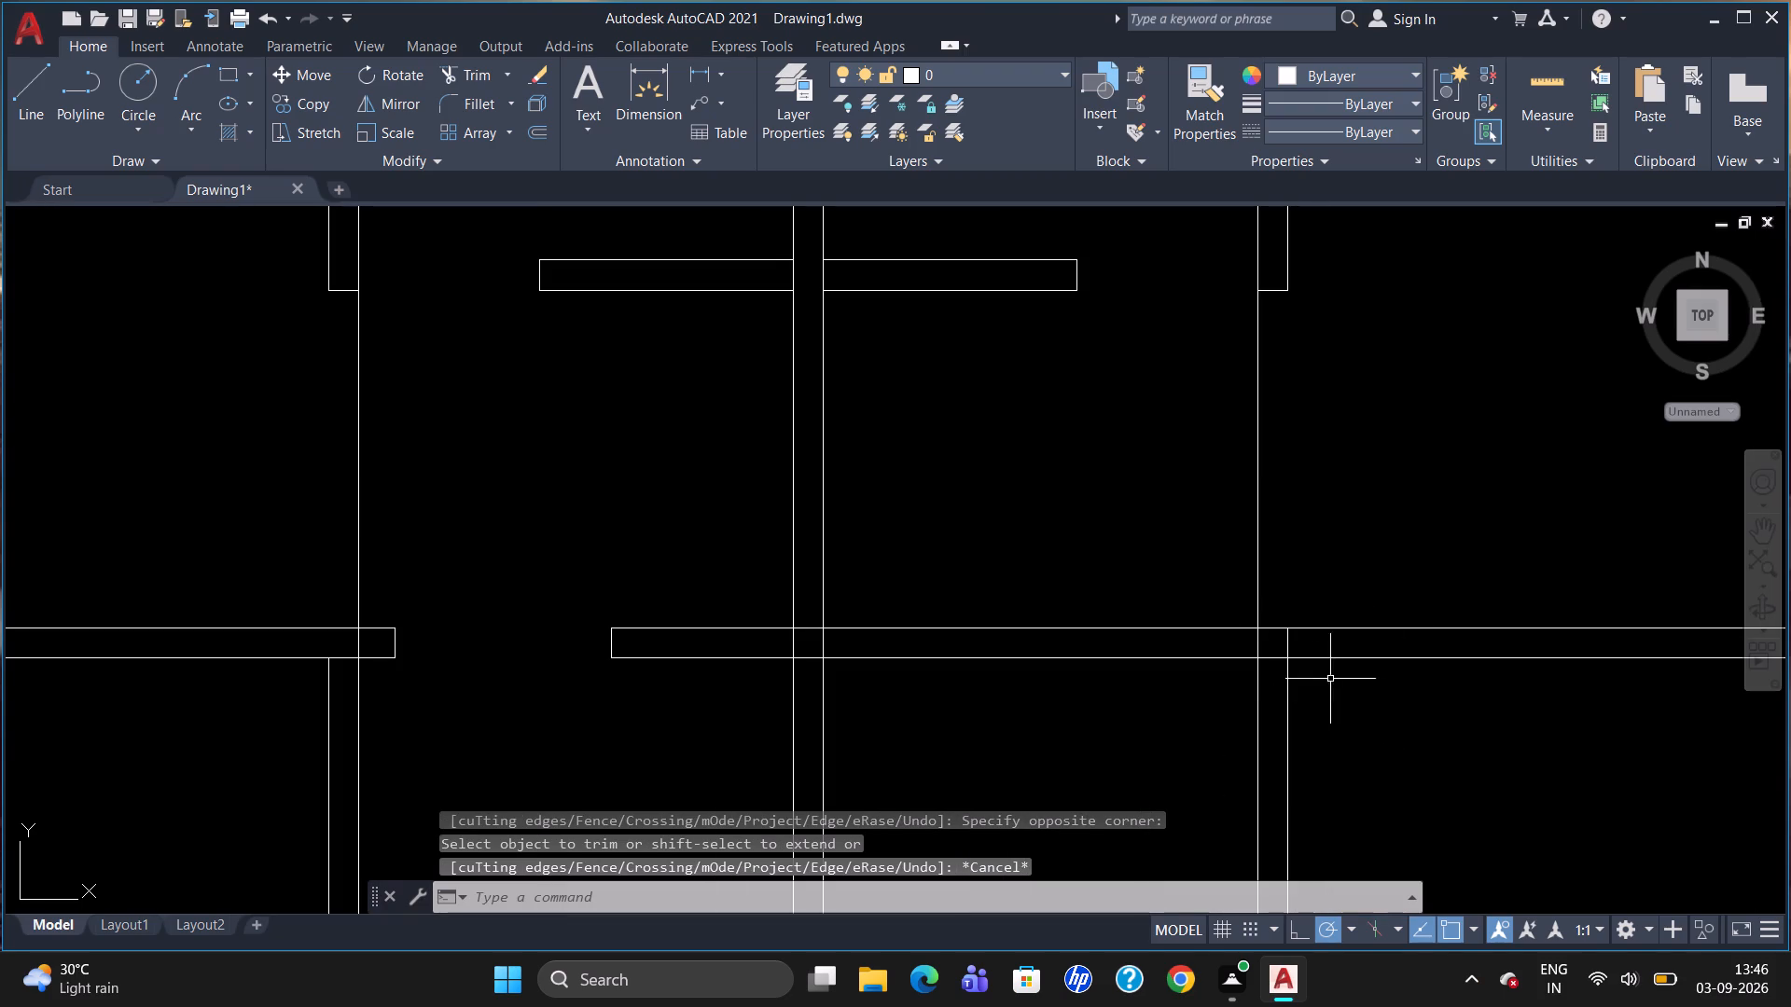
key("l")
key("Return")
type("TK")
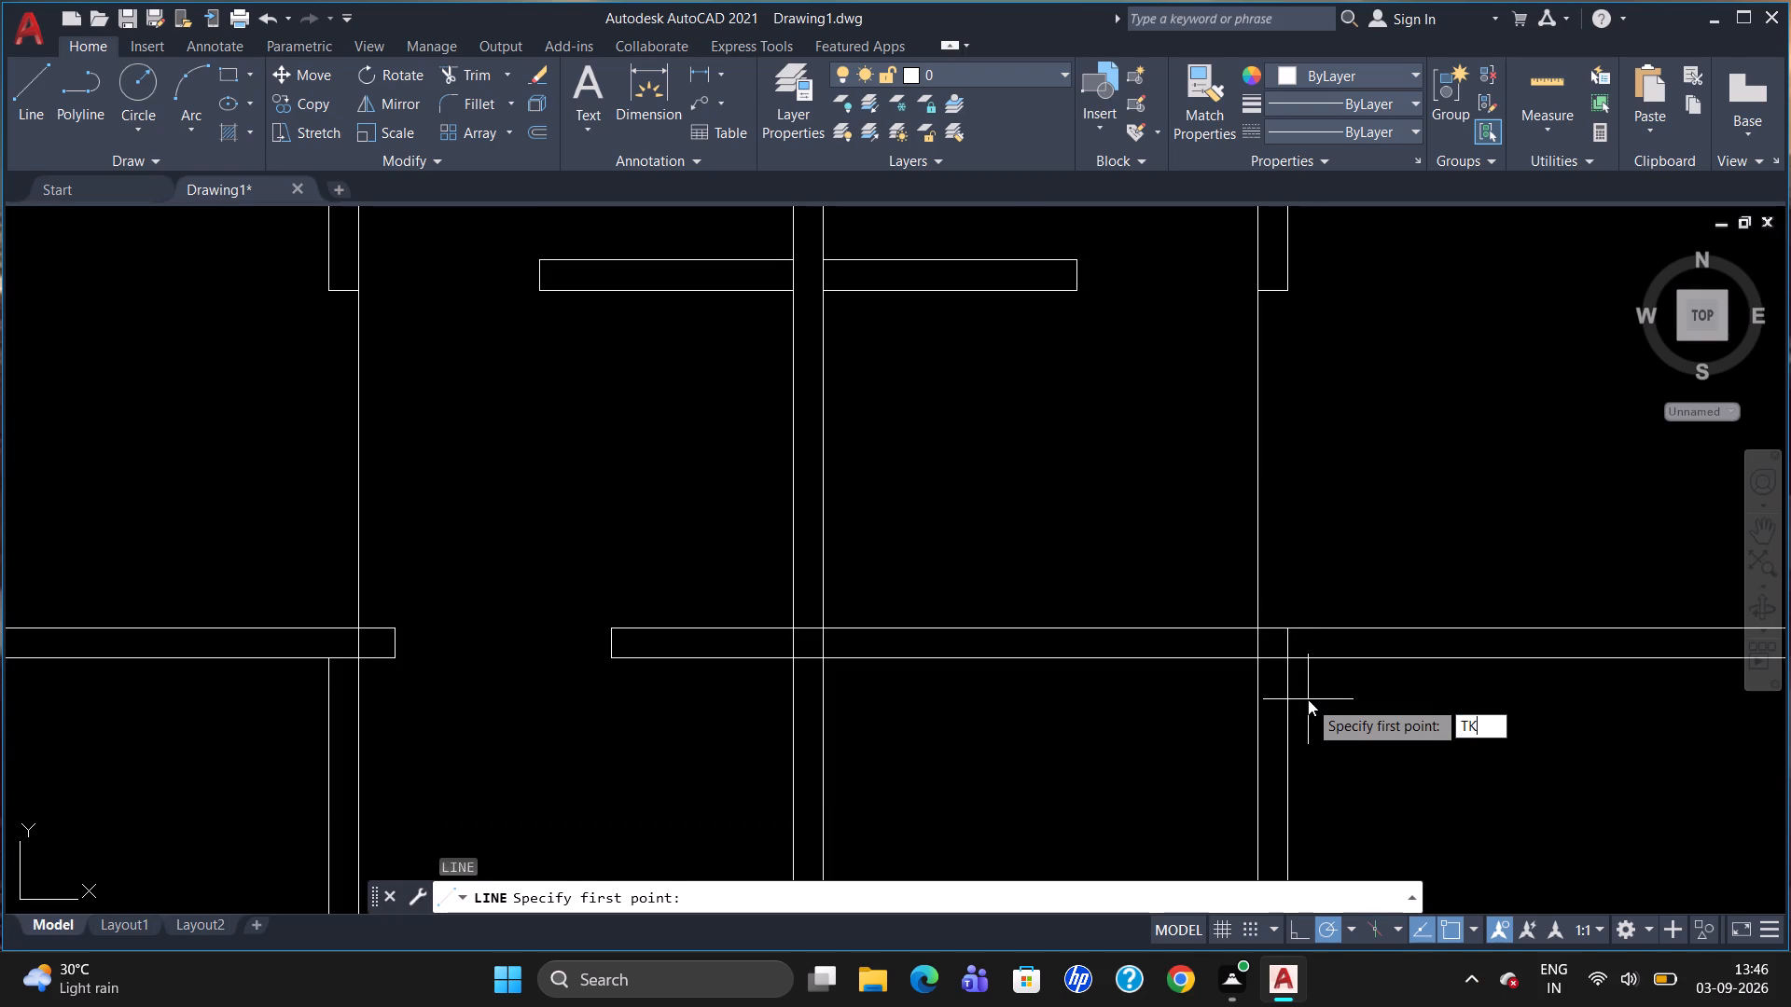
key("Return")
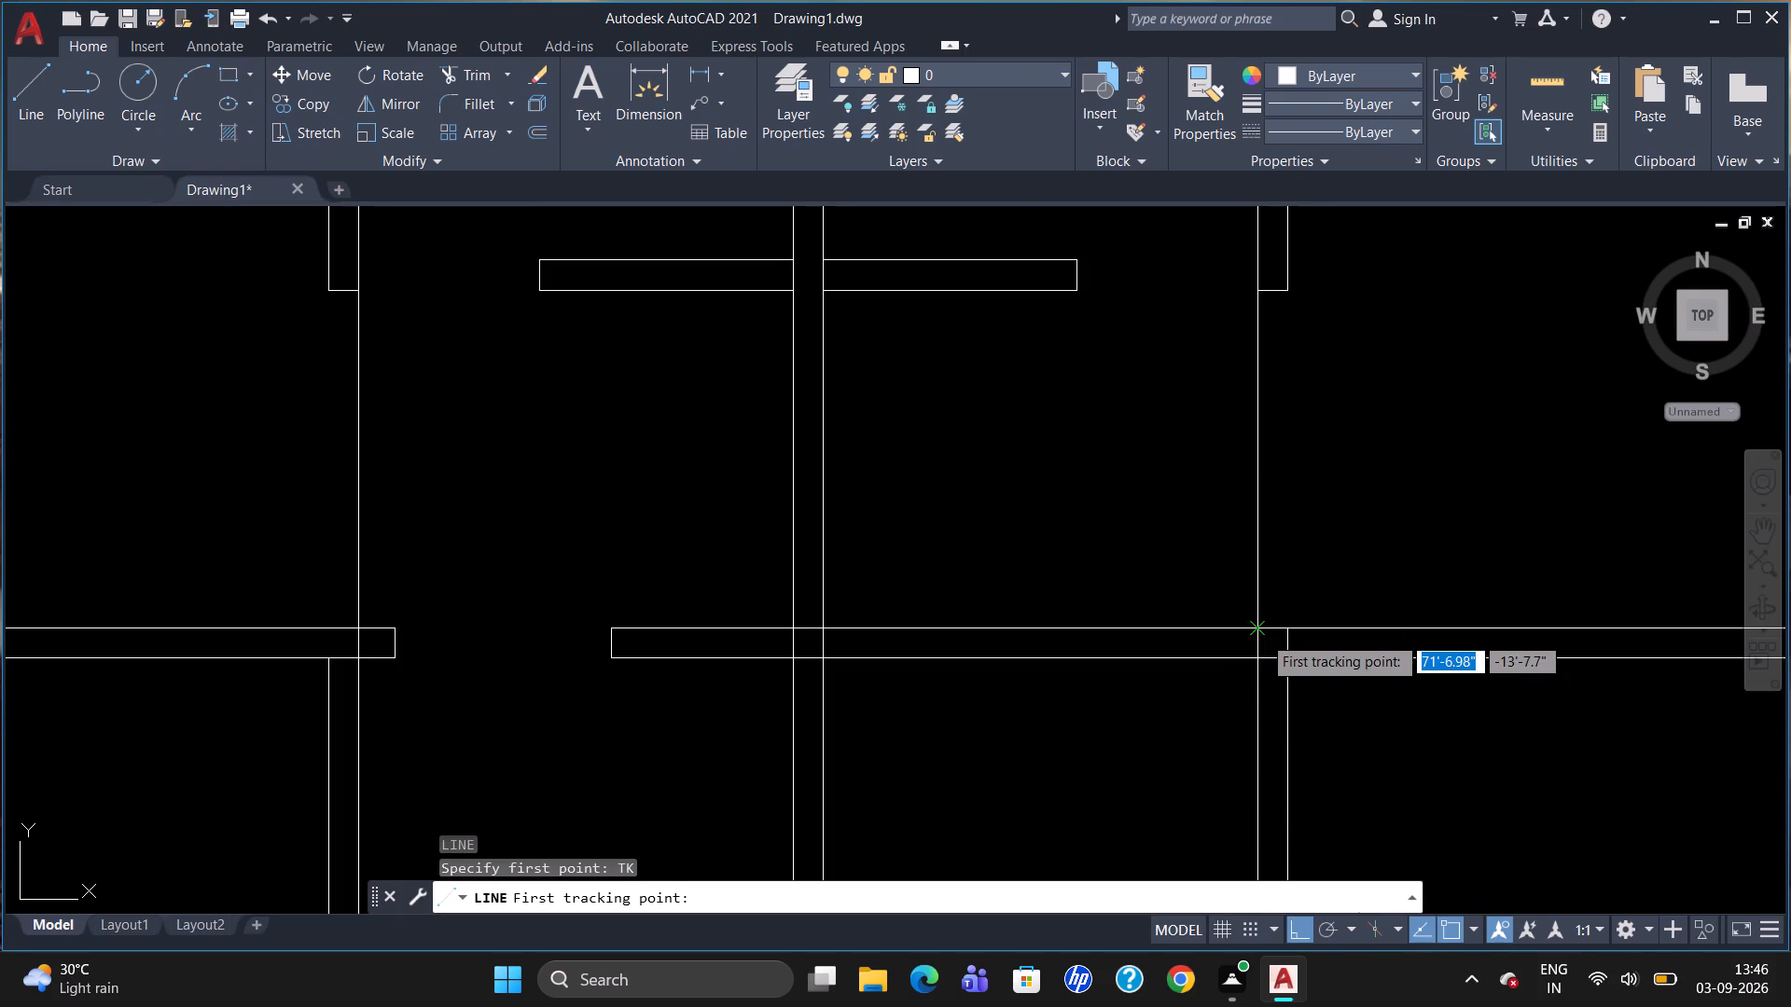
left_click(1258, 630)
type("6\"")
key("Return")
key("Return")
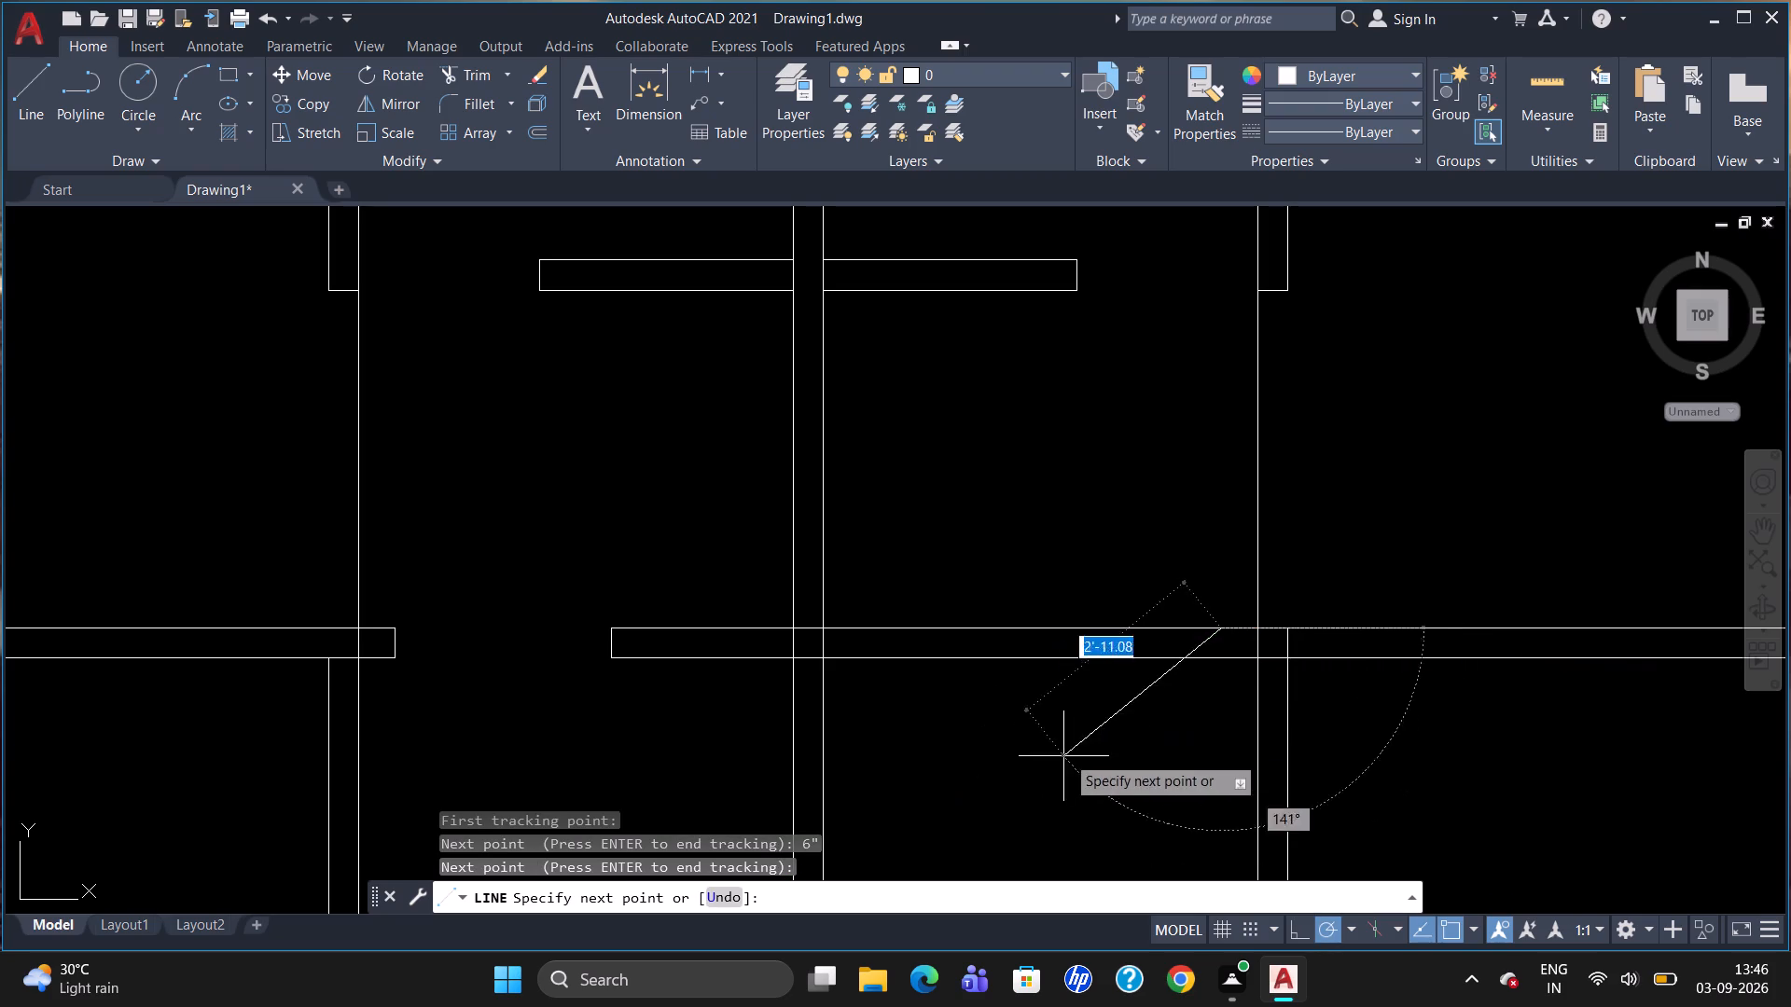
left_click(1225, 663)
key("Escape")
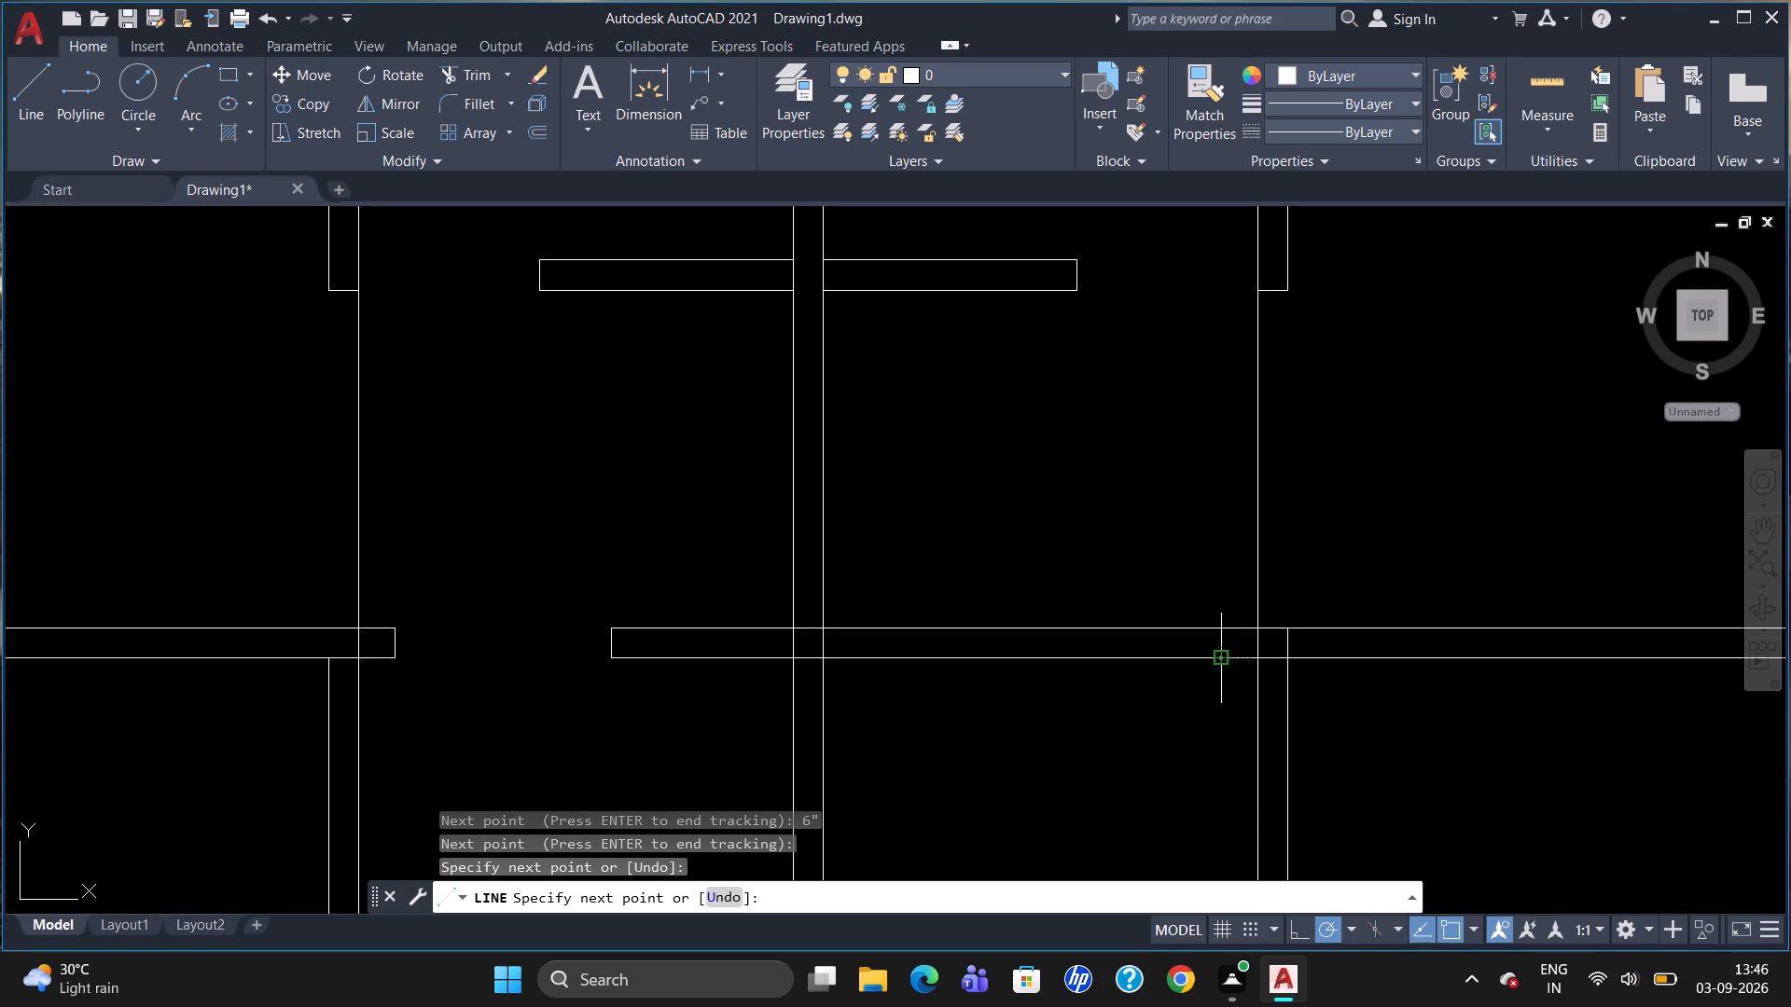
Offset the jamb line near the right partition 3' towards the middle partition.
key("o")
key("Return")
type("3'")
key("Return")
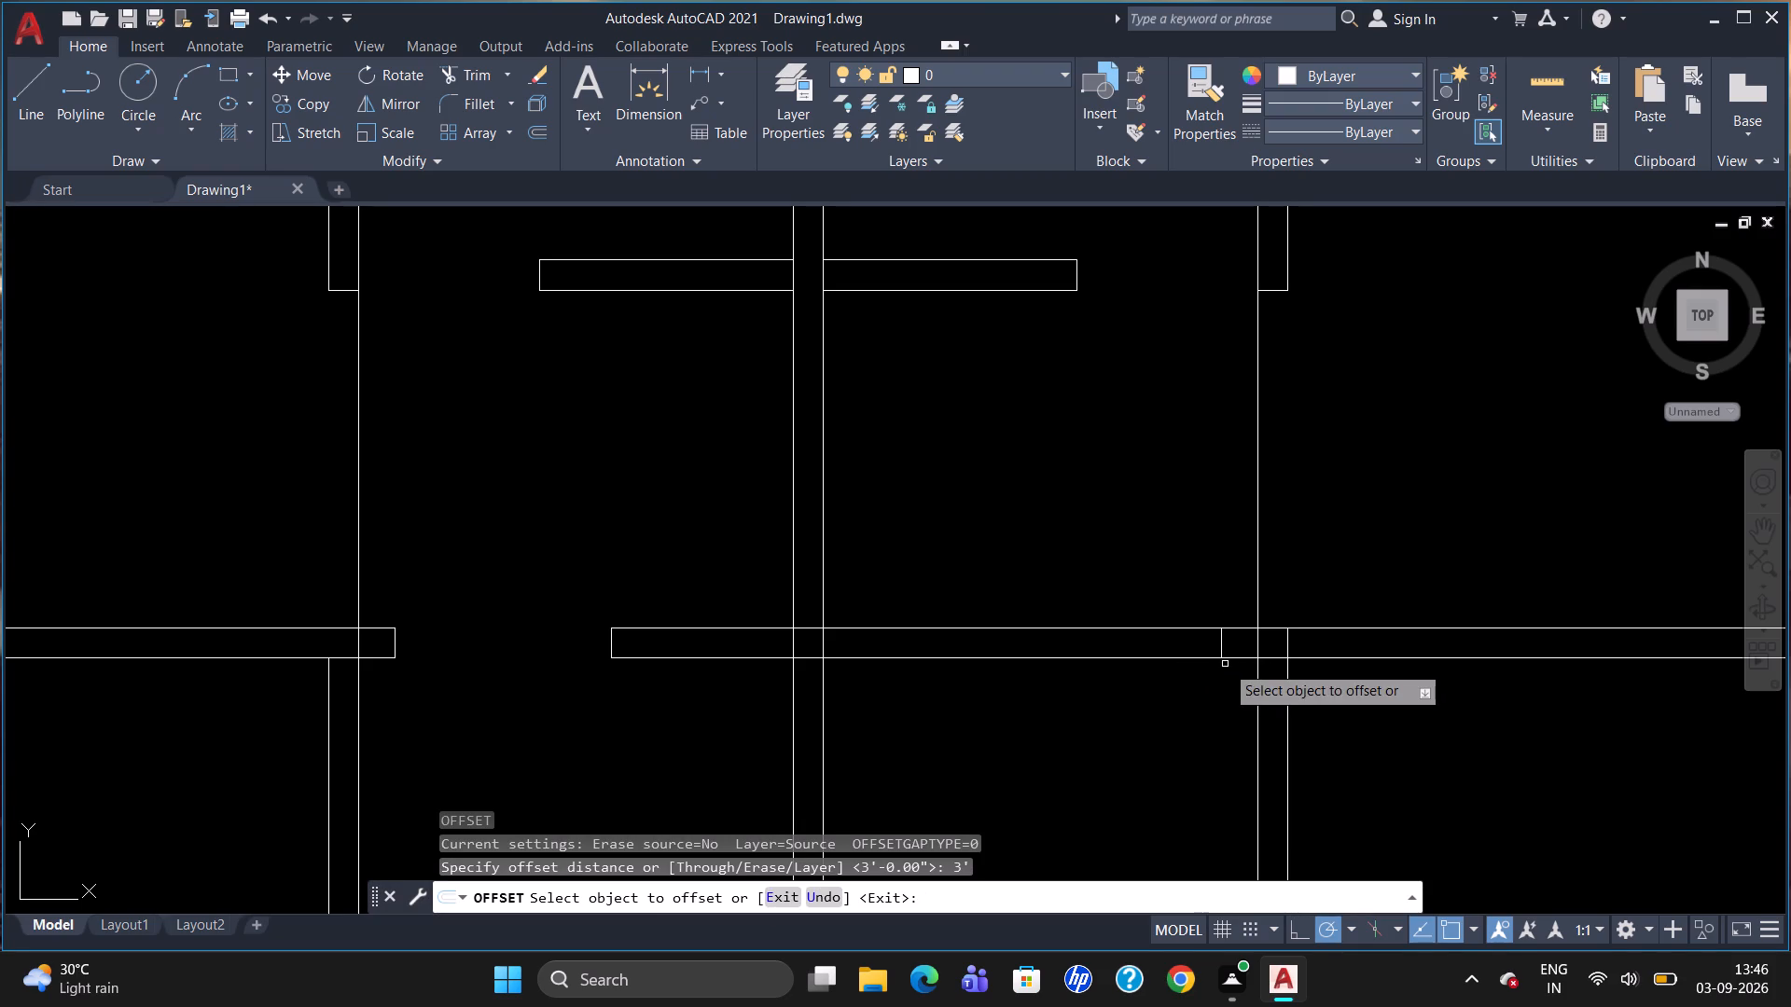
left_click(1222, 642)
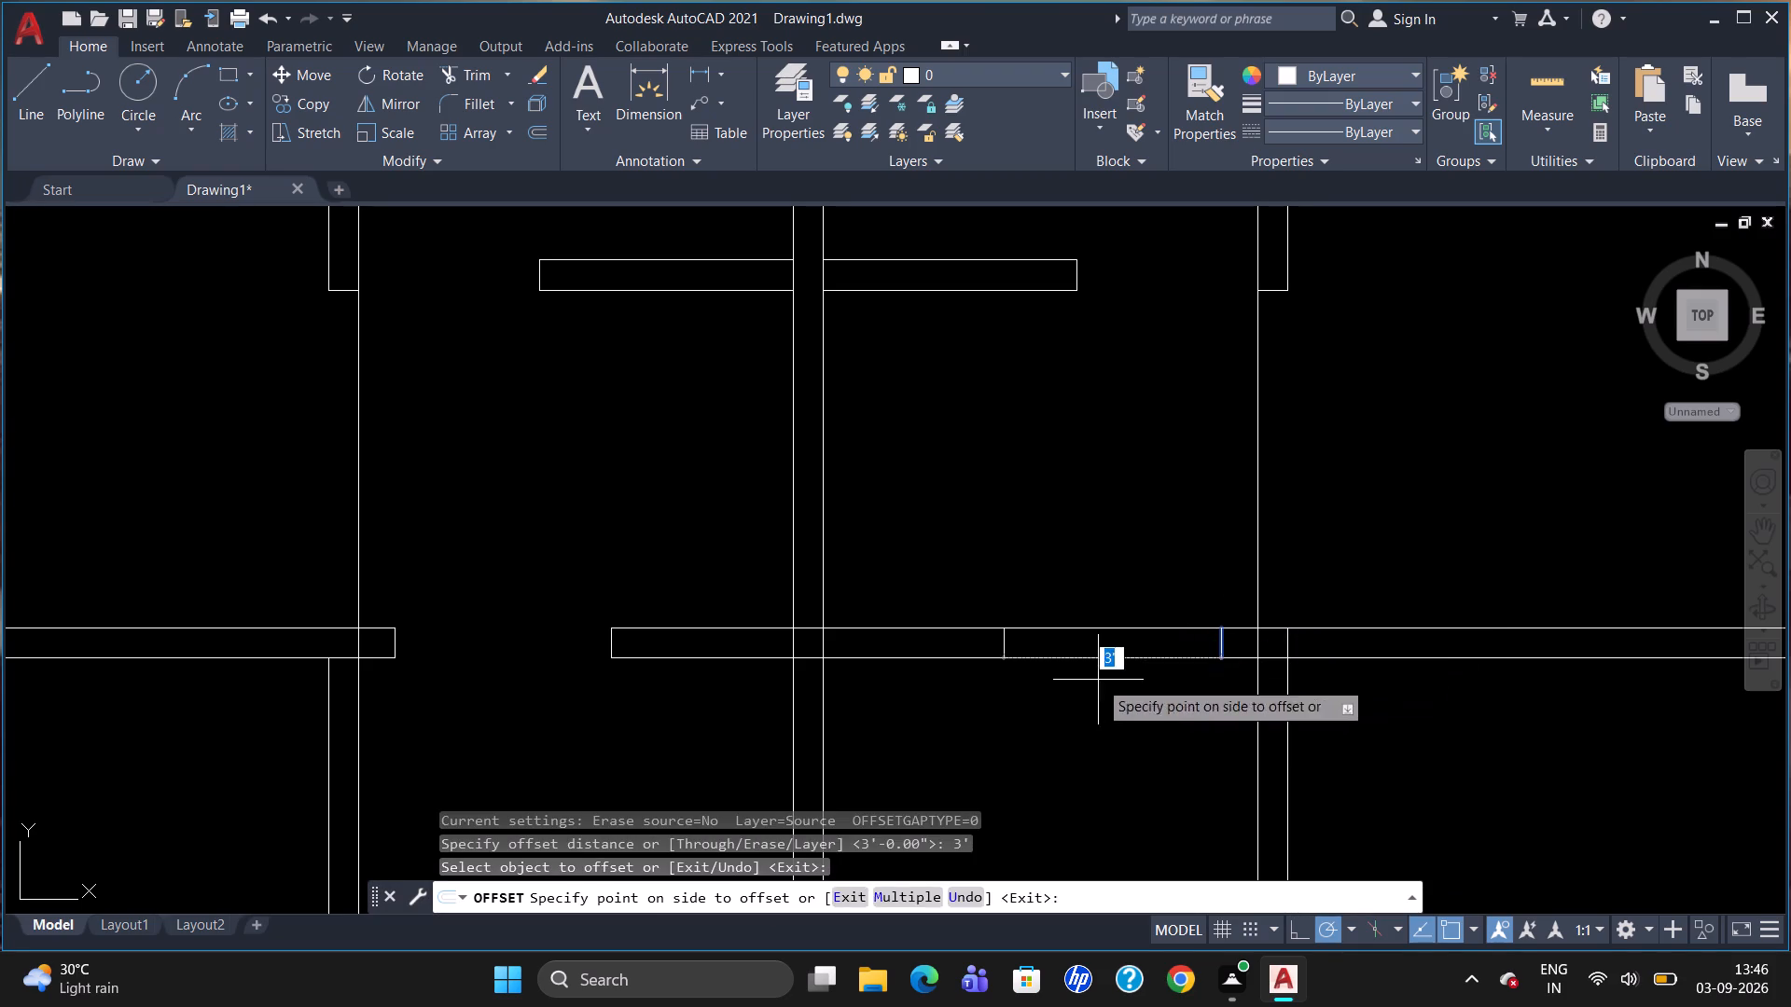
left_click(1098, 680)
key("Escape")
Trim both lines of the long horizontal partition wall between the two jamb lines near the right partition.
type("TR")
key("Return")
key("Return")
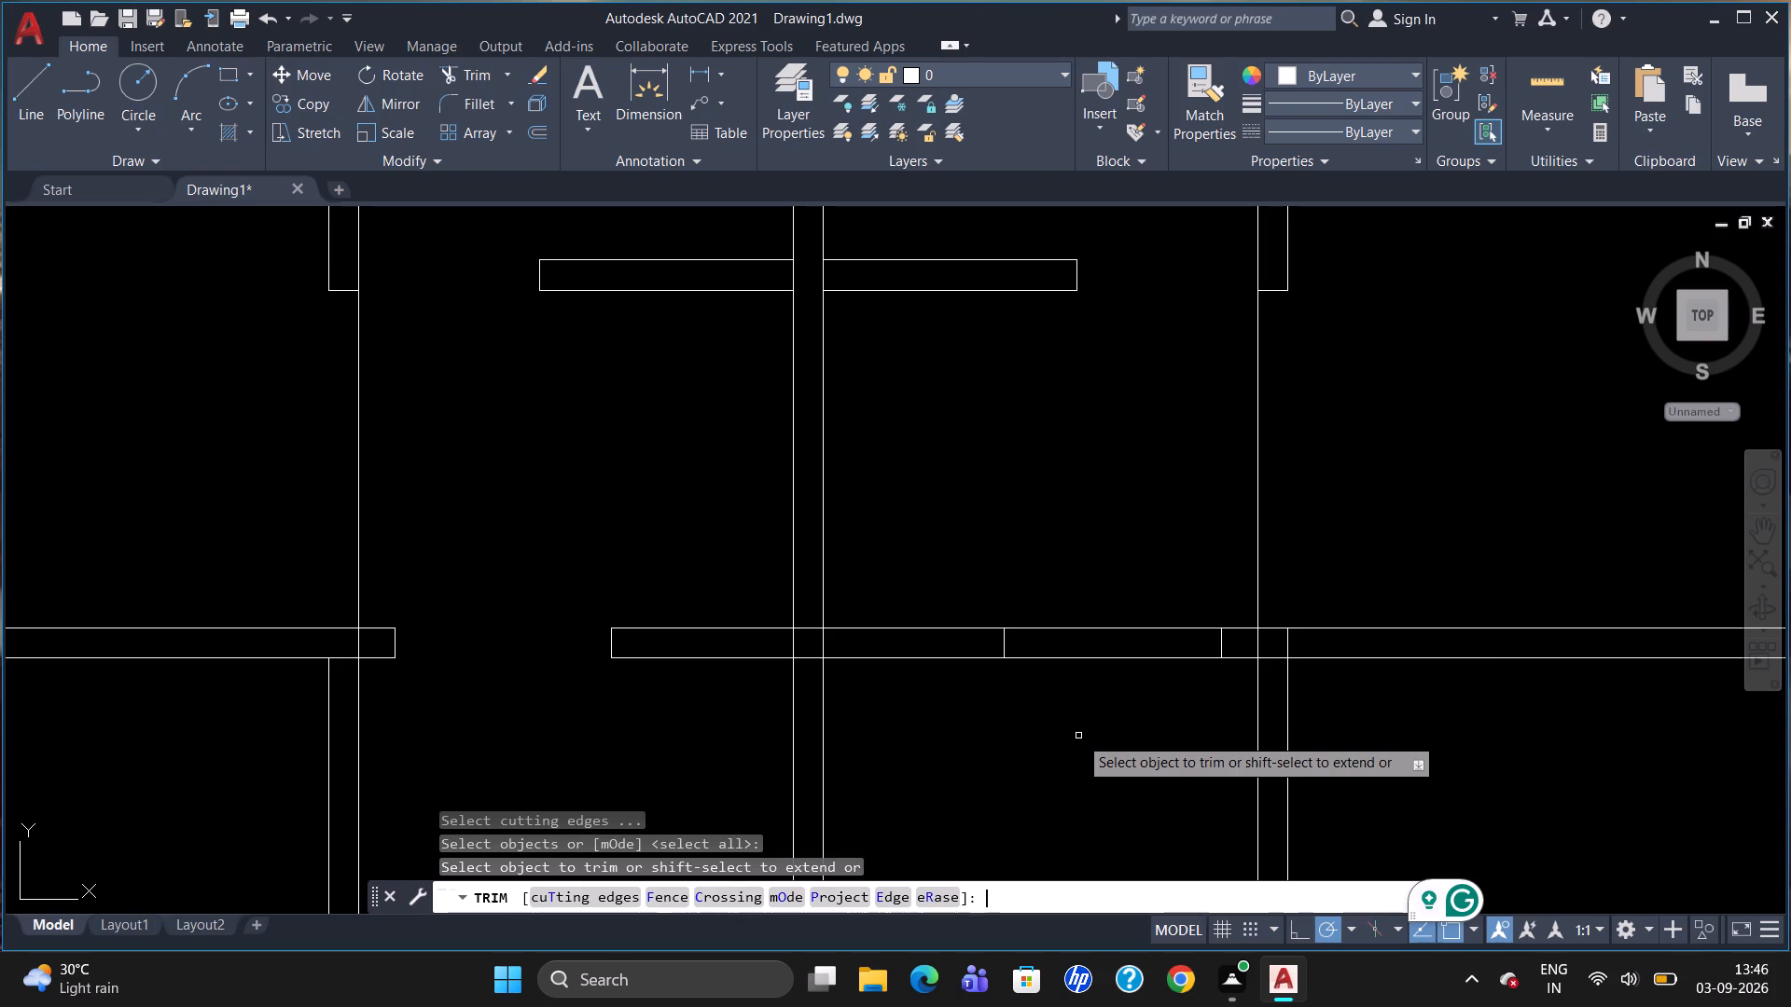
left_click_drag(1133, 598, 1108, 702)
left_click(1108, 702)
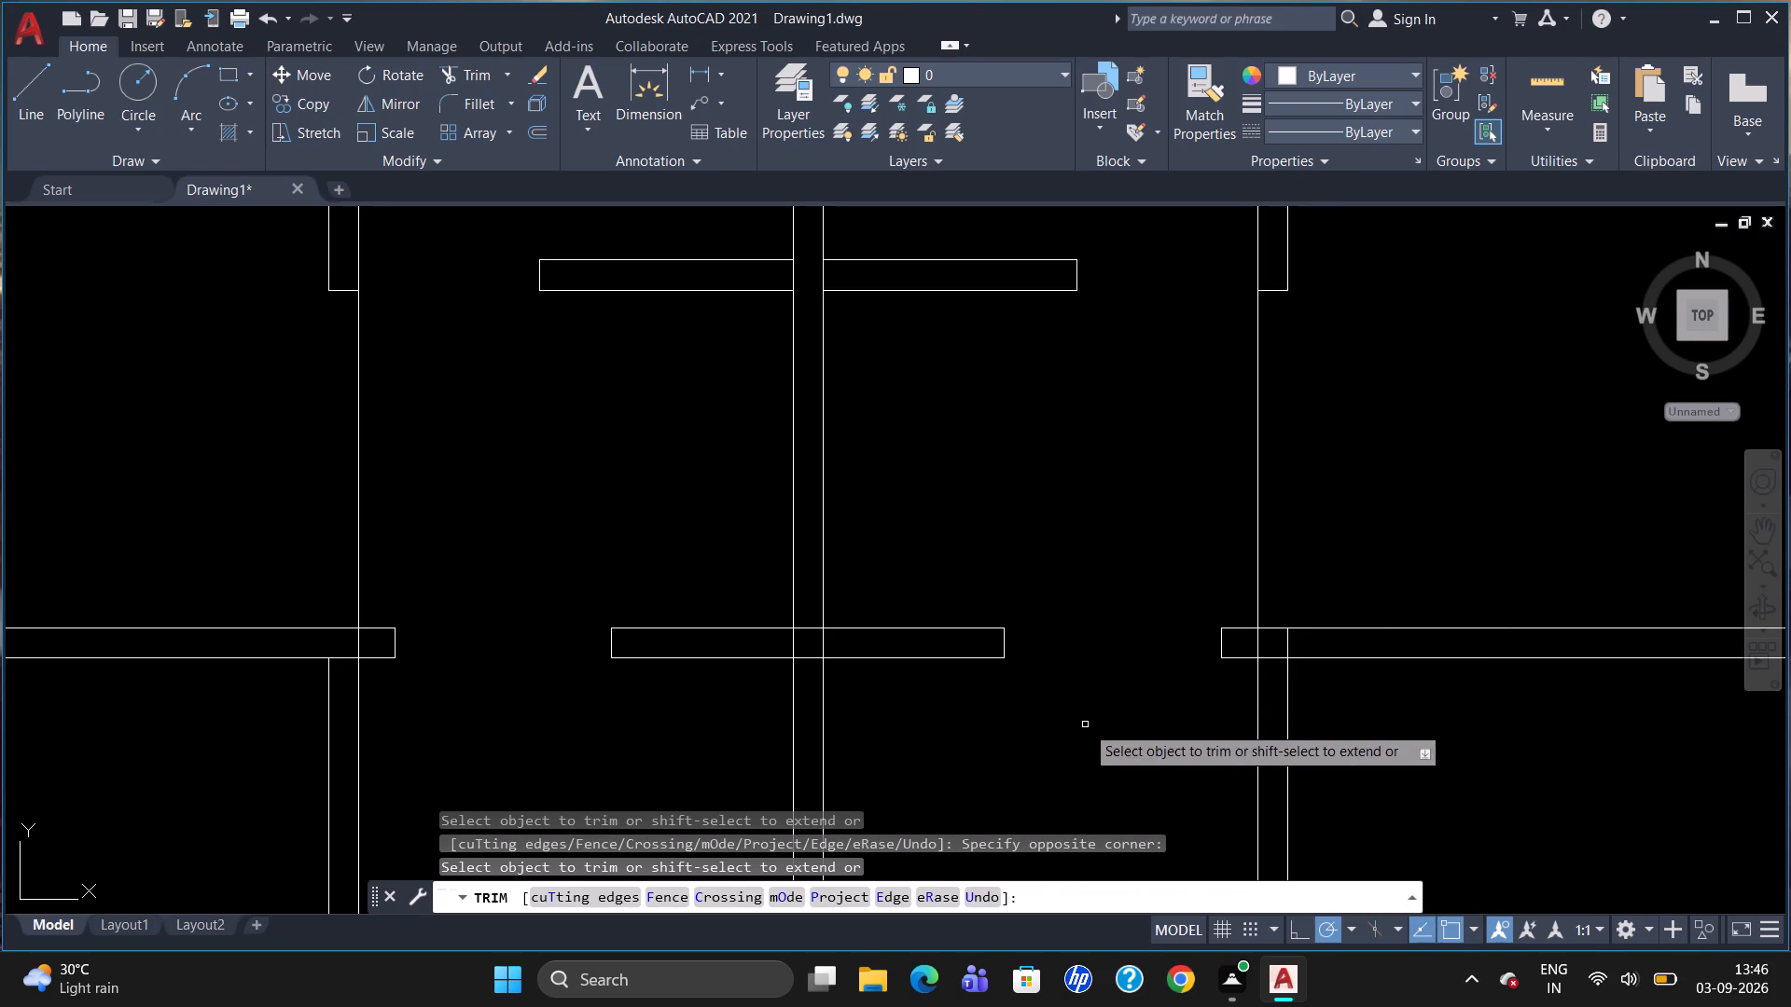
Trim the long horizontal wall's upper line between the middle partition's faces, and both partition faces inside that wall.
left_click(812, 626)
left_click(796, 641)
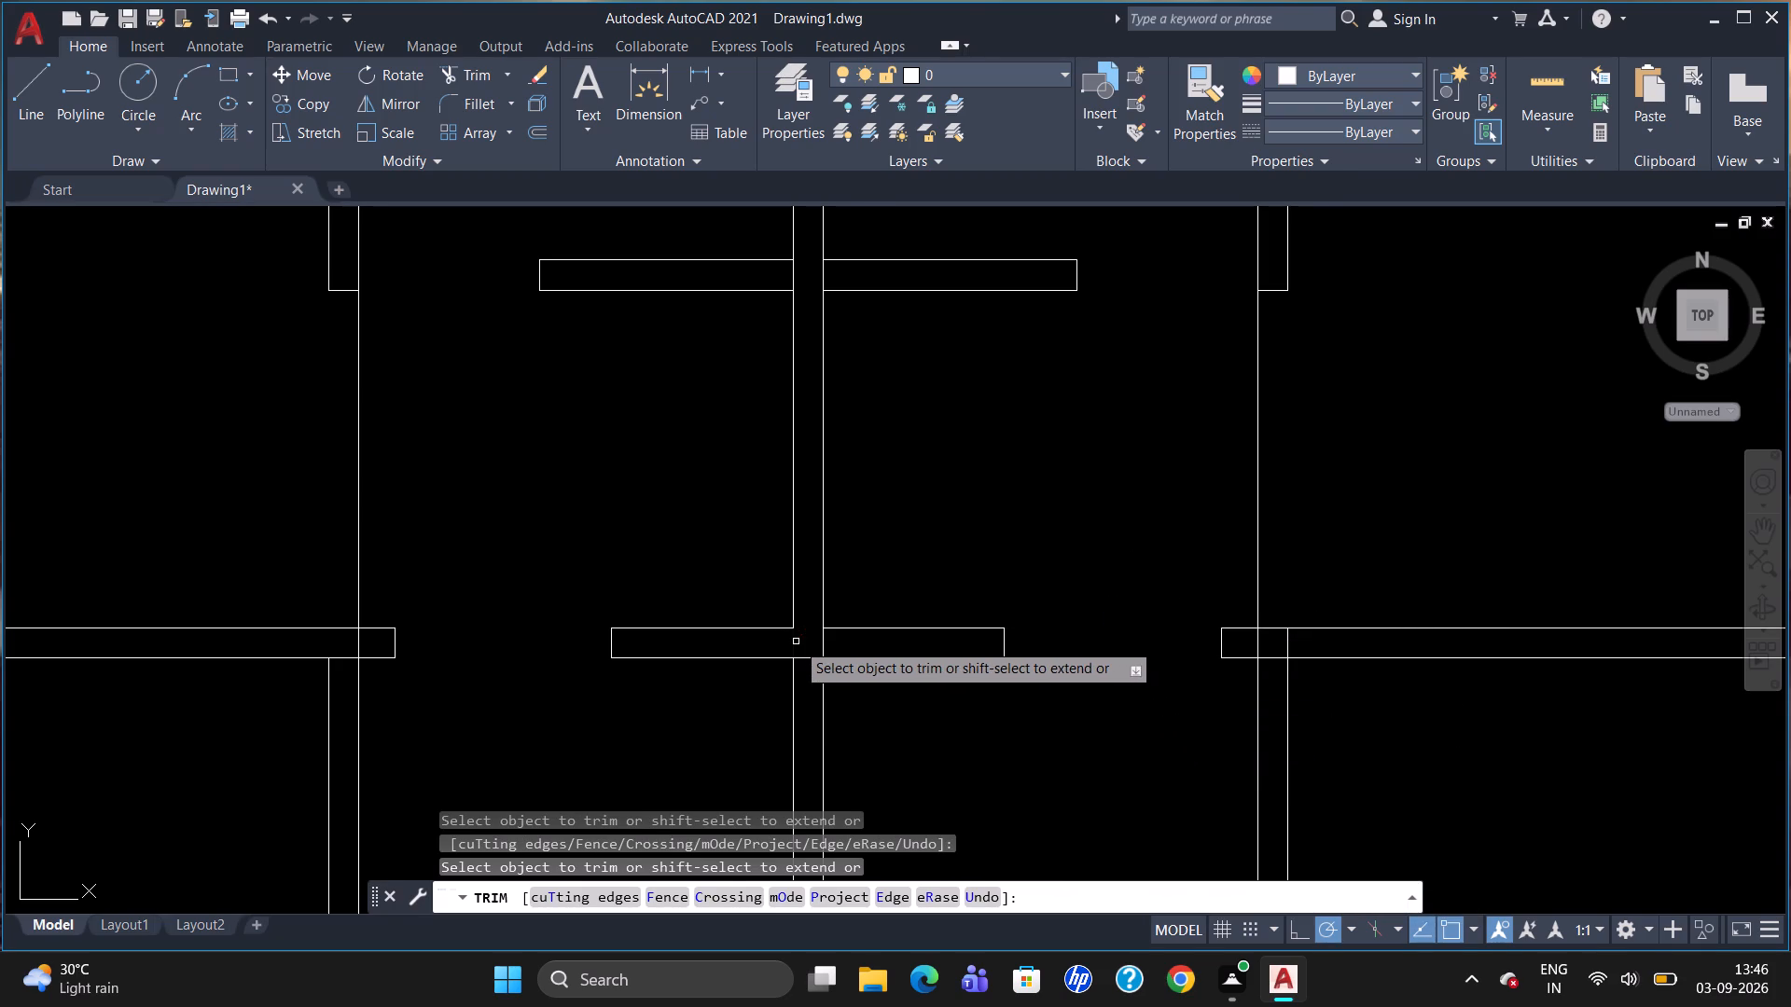
left_click(819, 641)
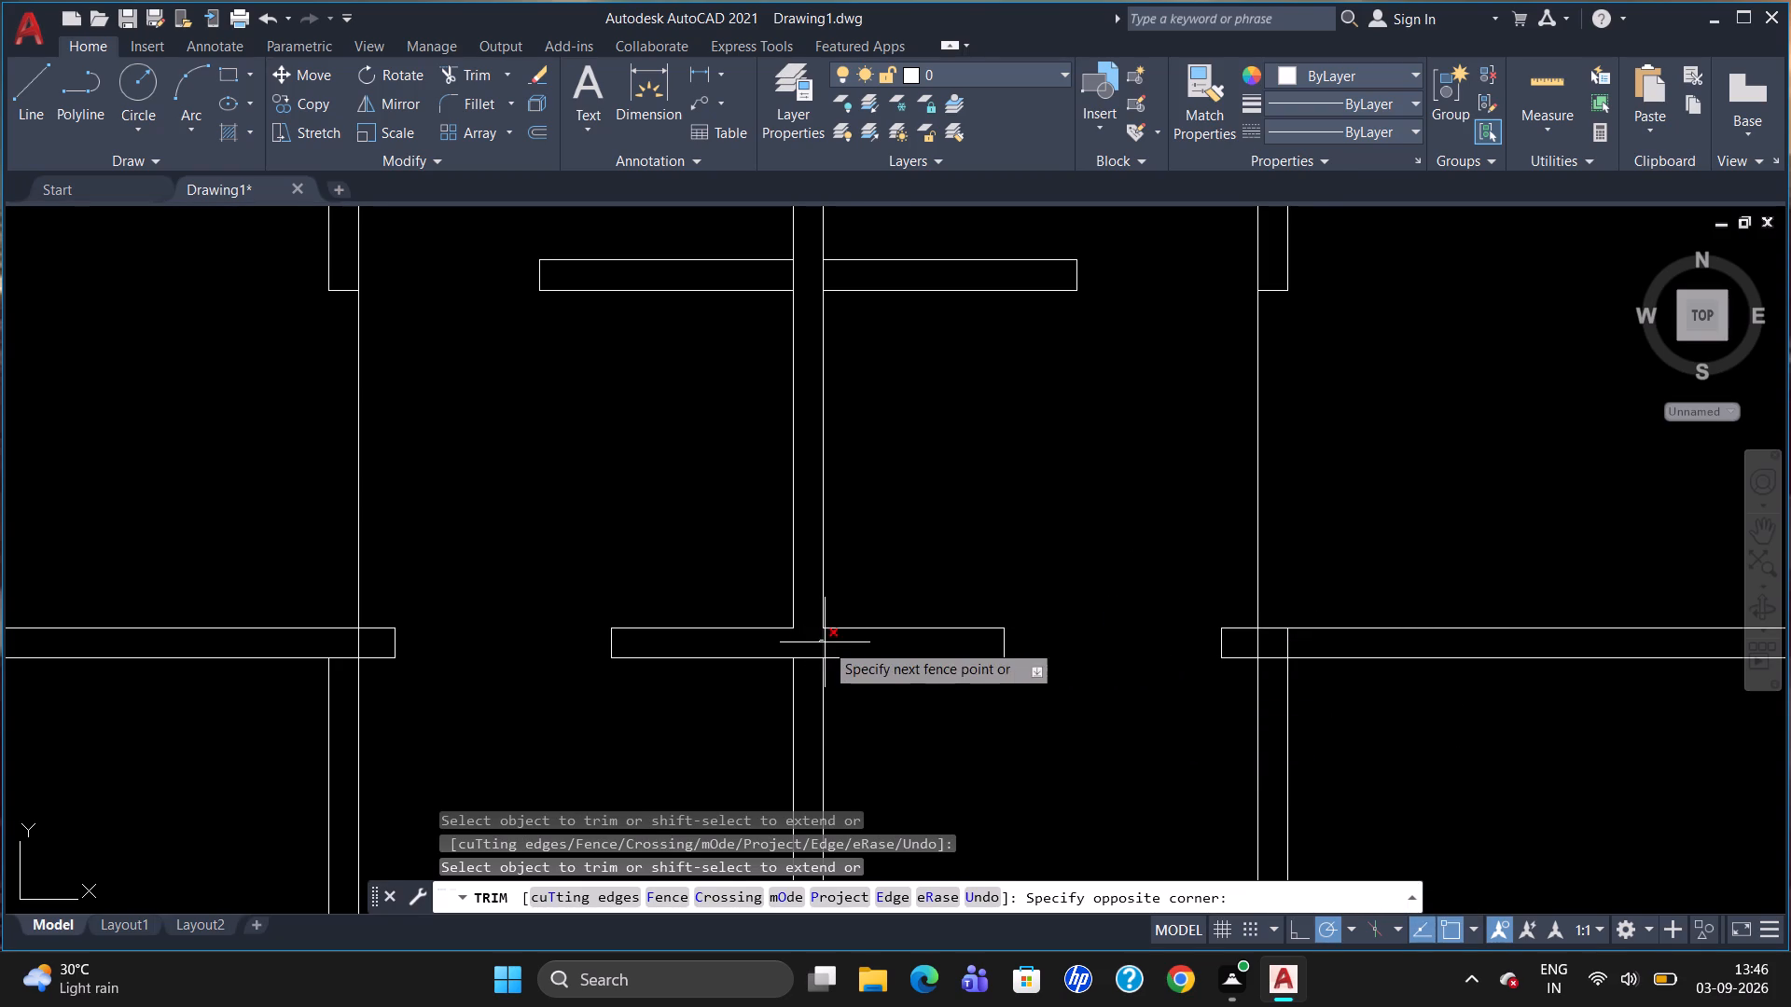
left_click(827, 641)
Trim both faces of the middle partition where they cross the short horizontal wall above.
scroll(973, 469, "down", 1)
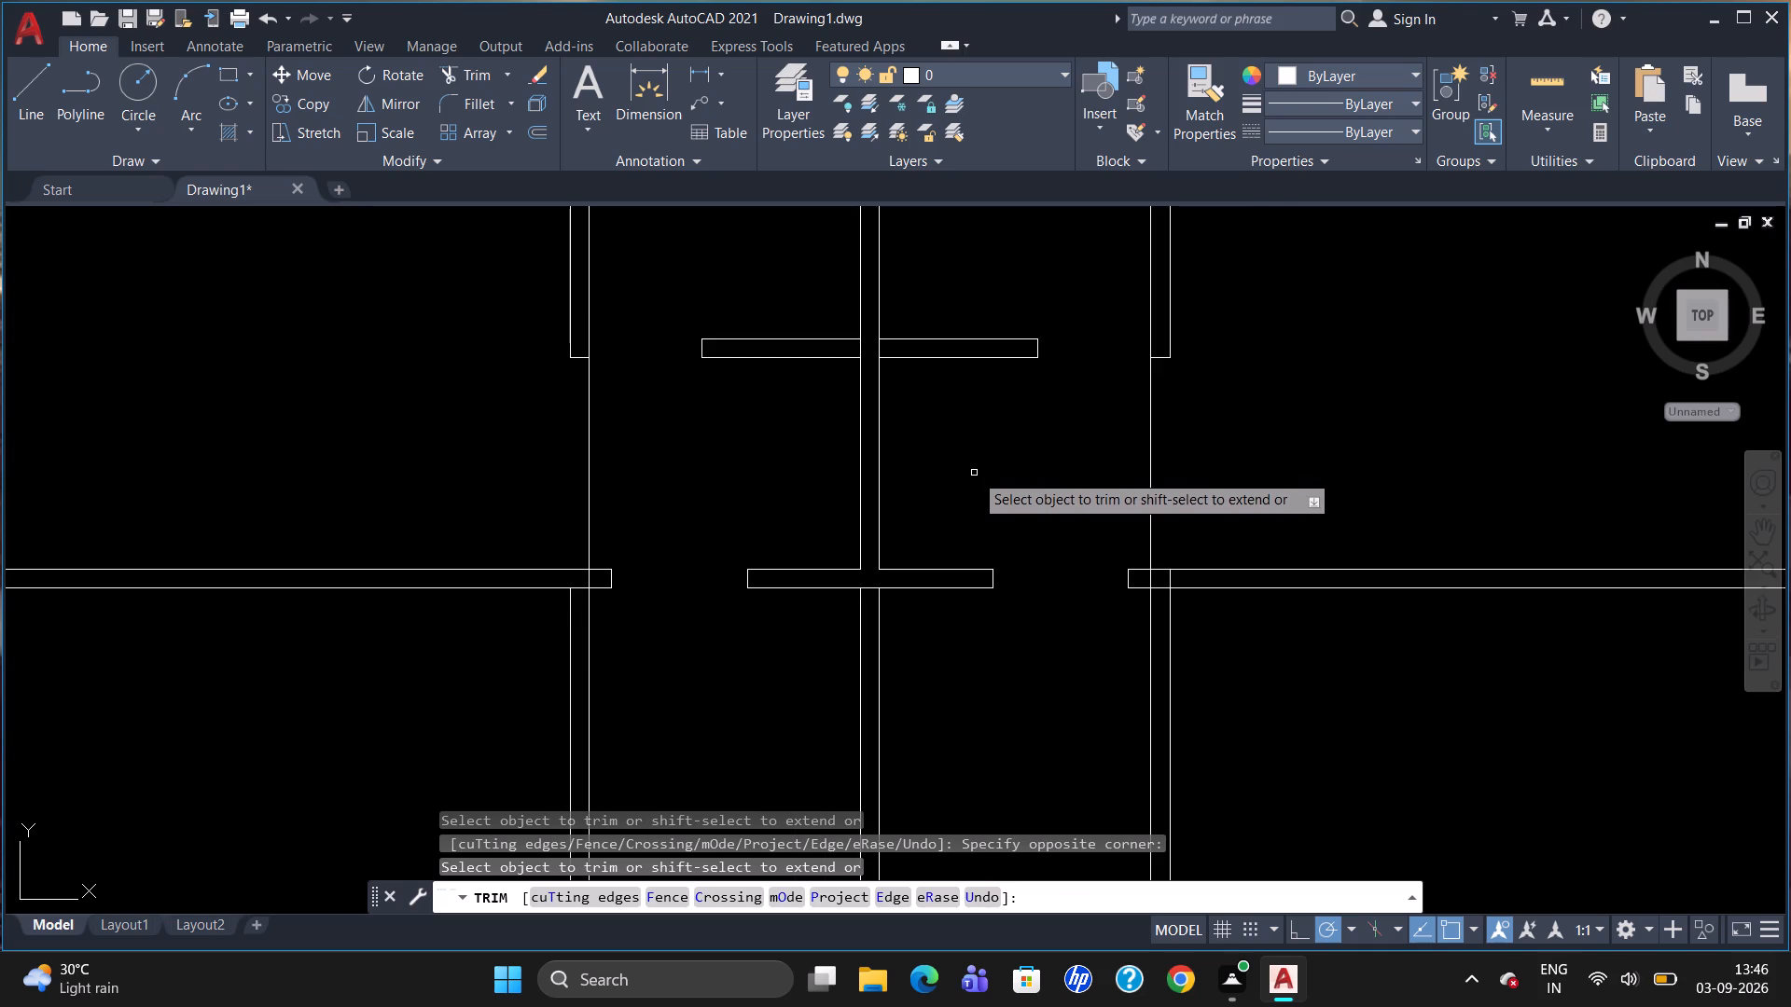
scroll(981, 476, "down", 1)
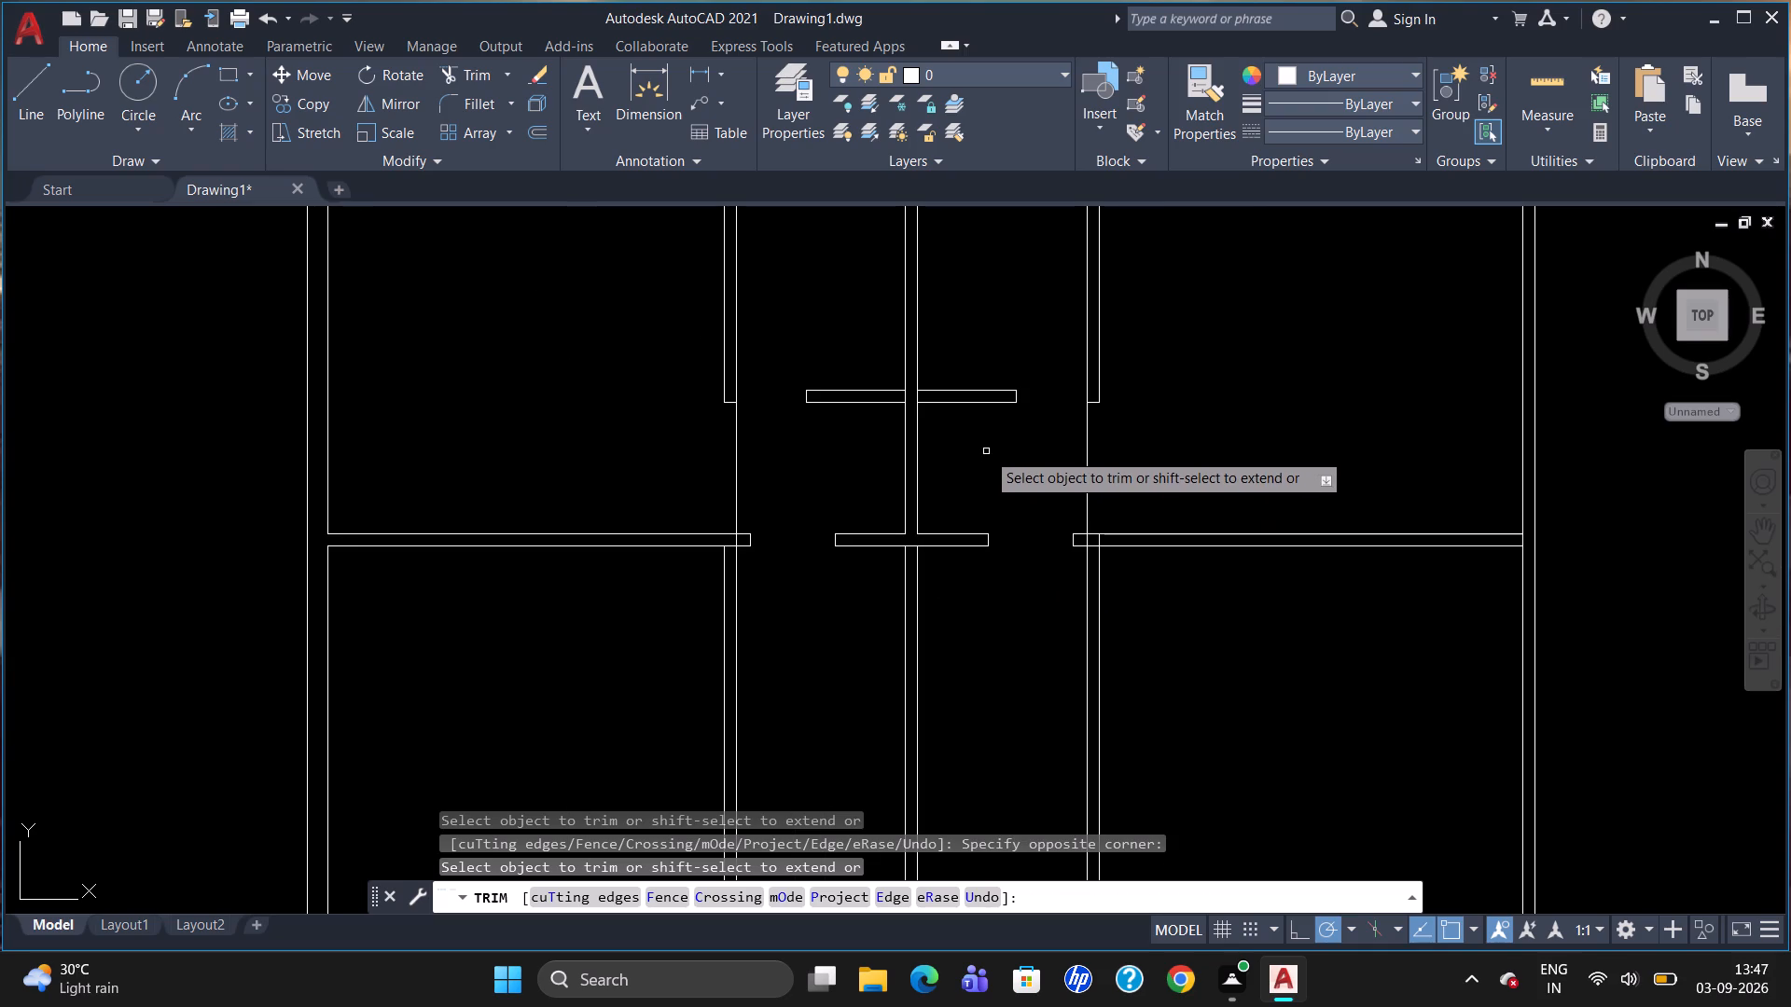
scroll(925, 347, "up", 2)
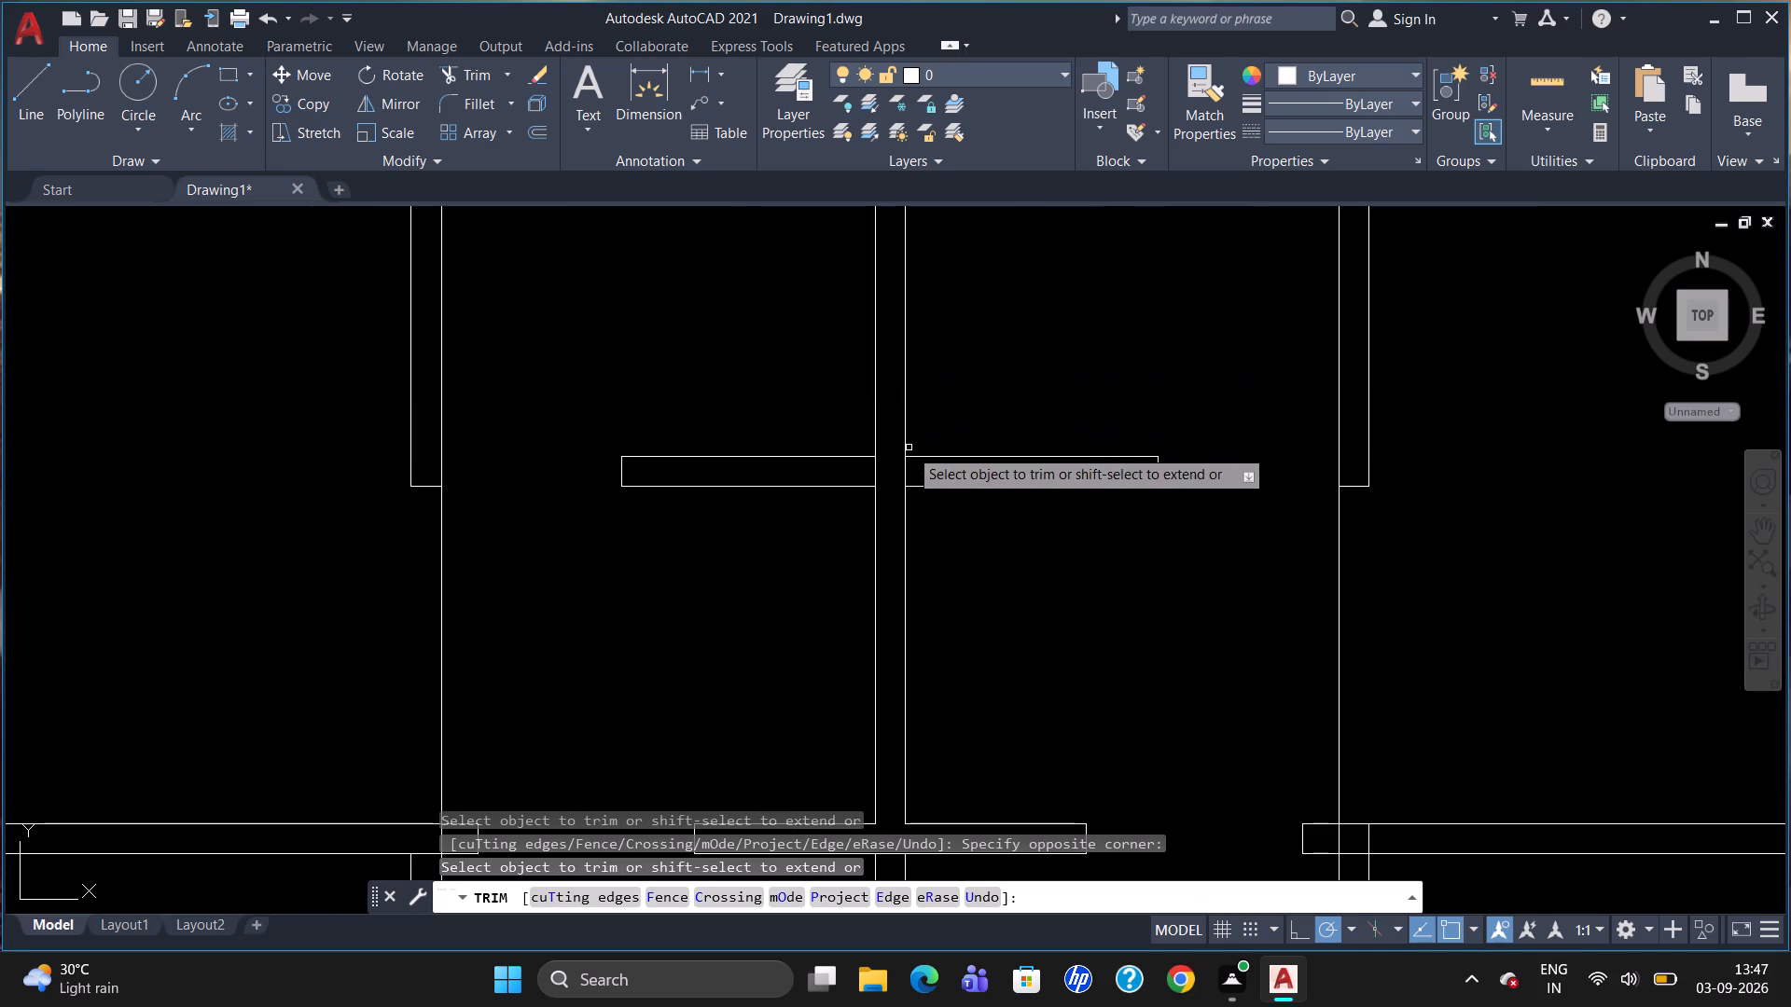
left_click(905, 474)
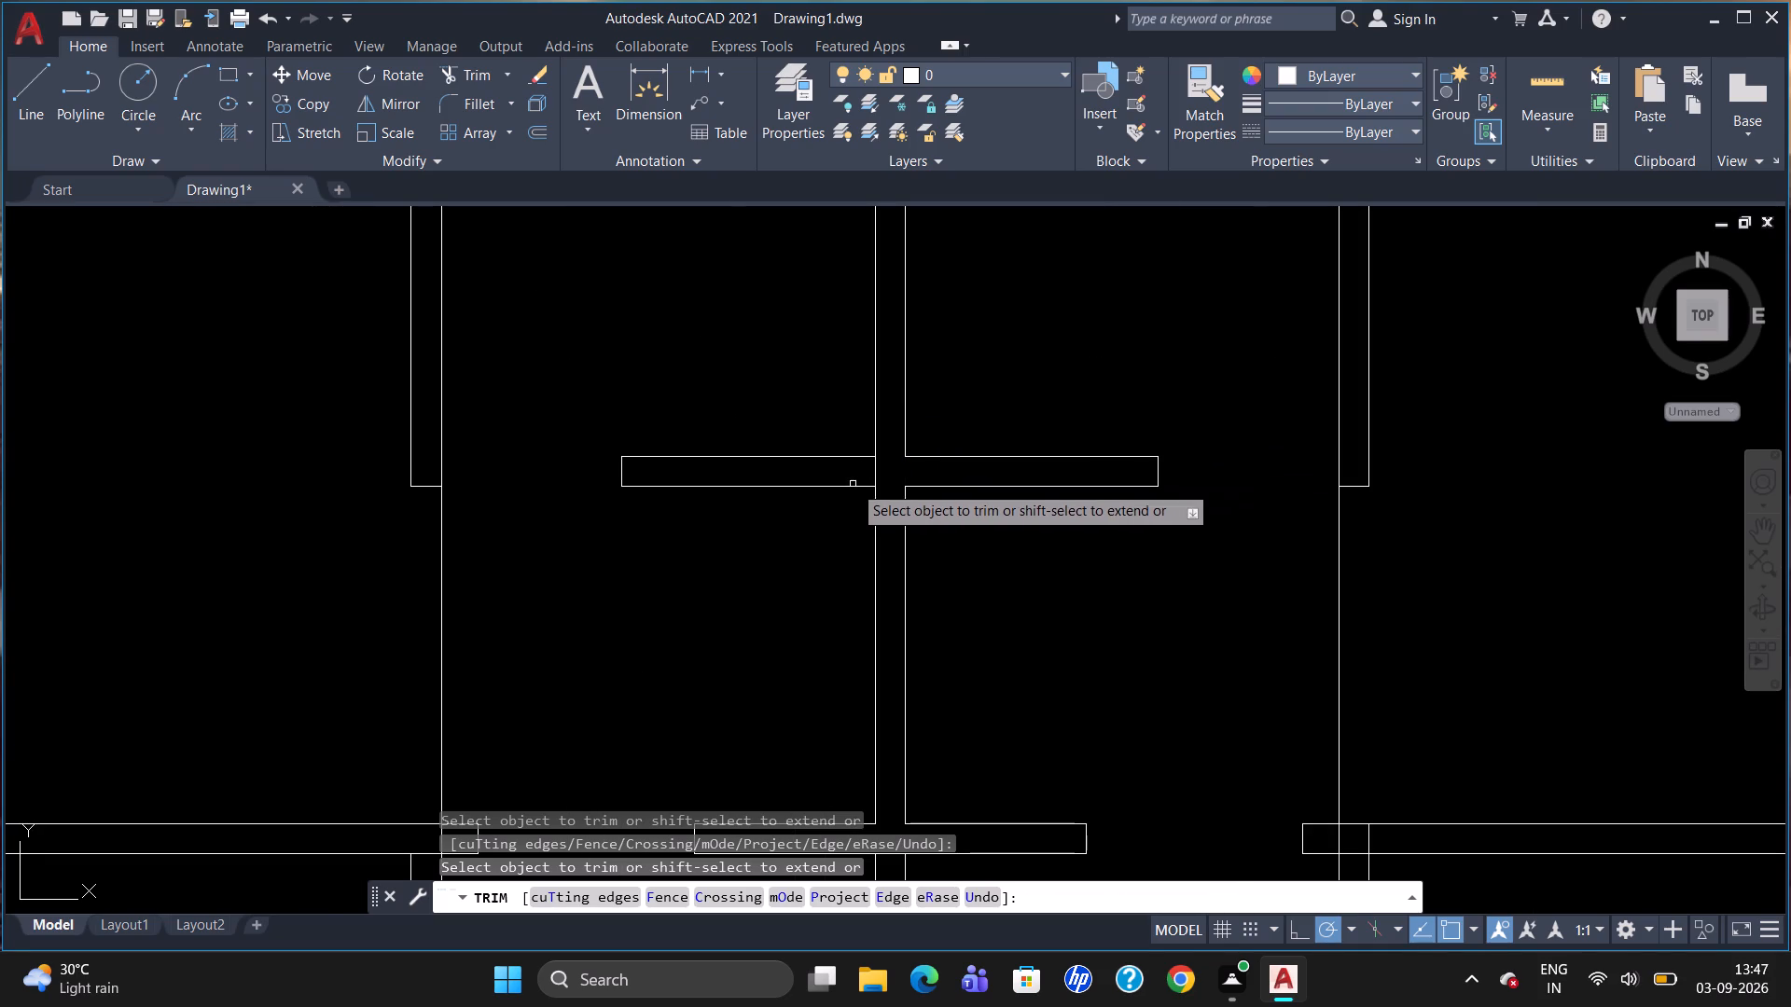
left_click(873, 475)
Trim the right partition's left face and the left partition's right face across their openings above the long horizontal wall.
scroll(982, 398, "down", 3)
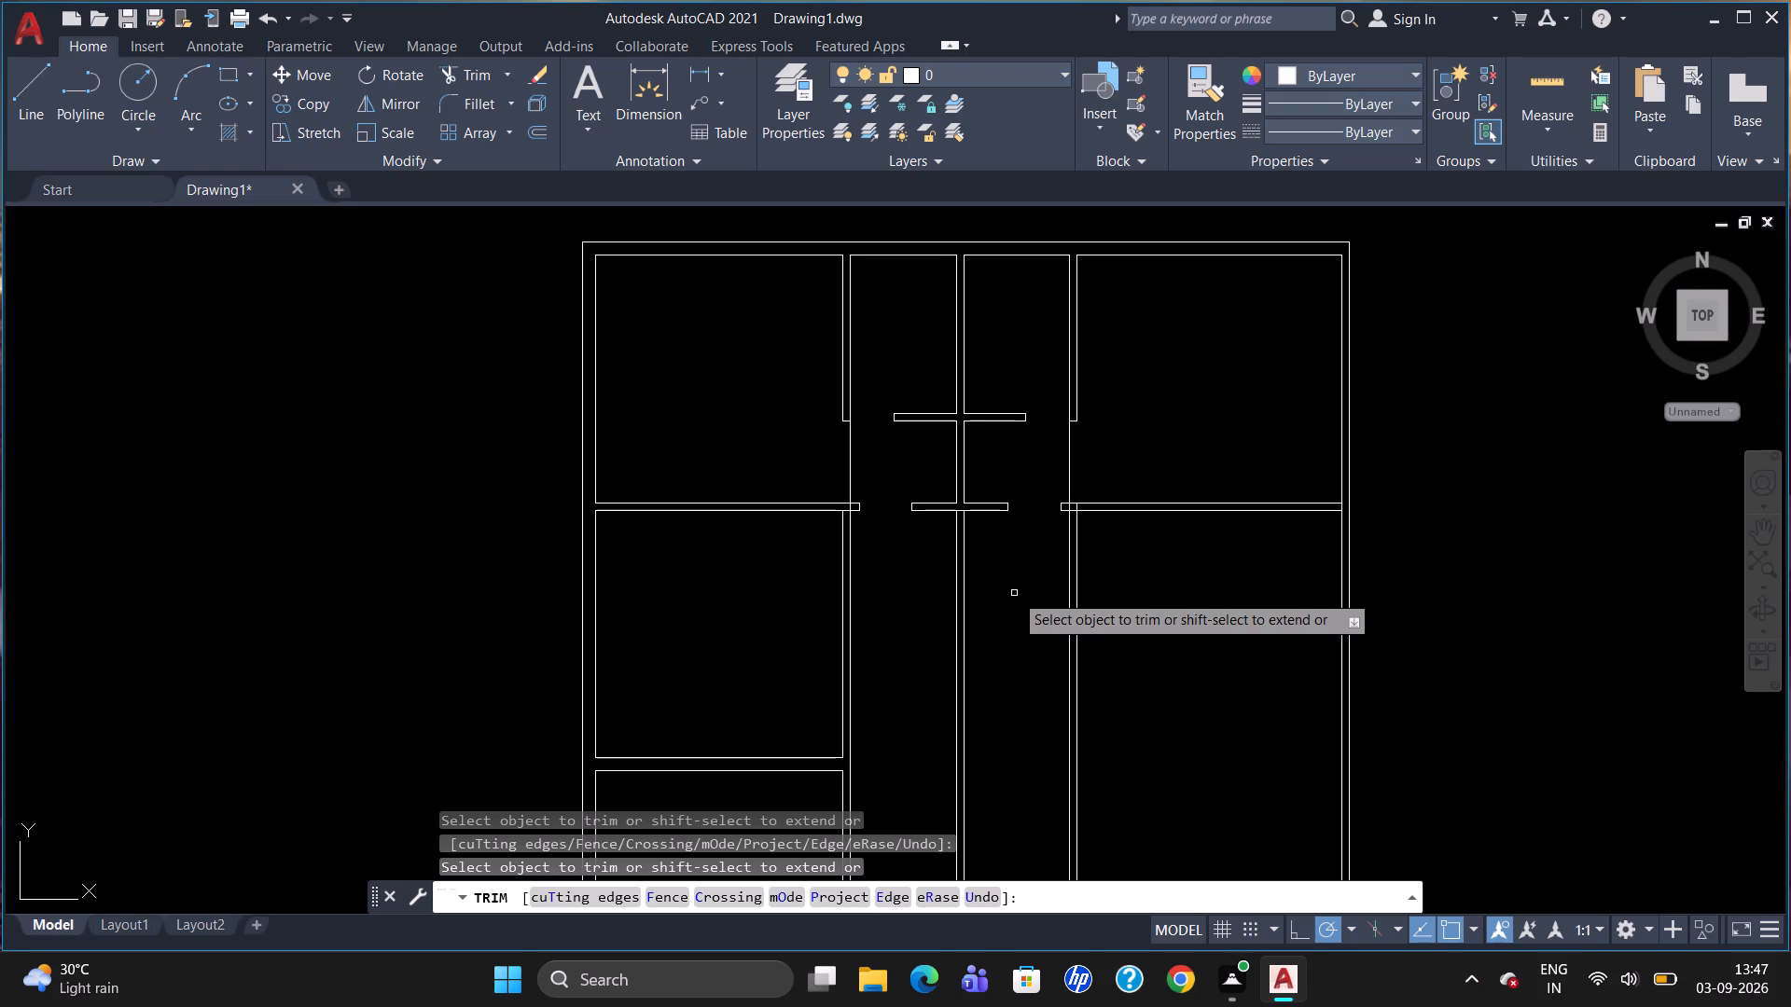
left_click(1066, 454)
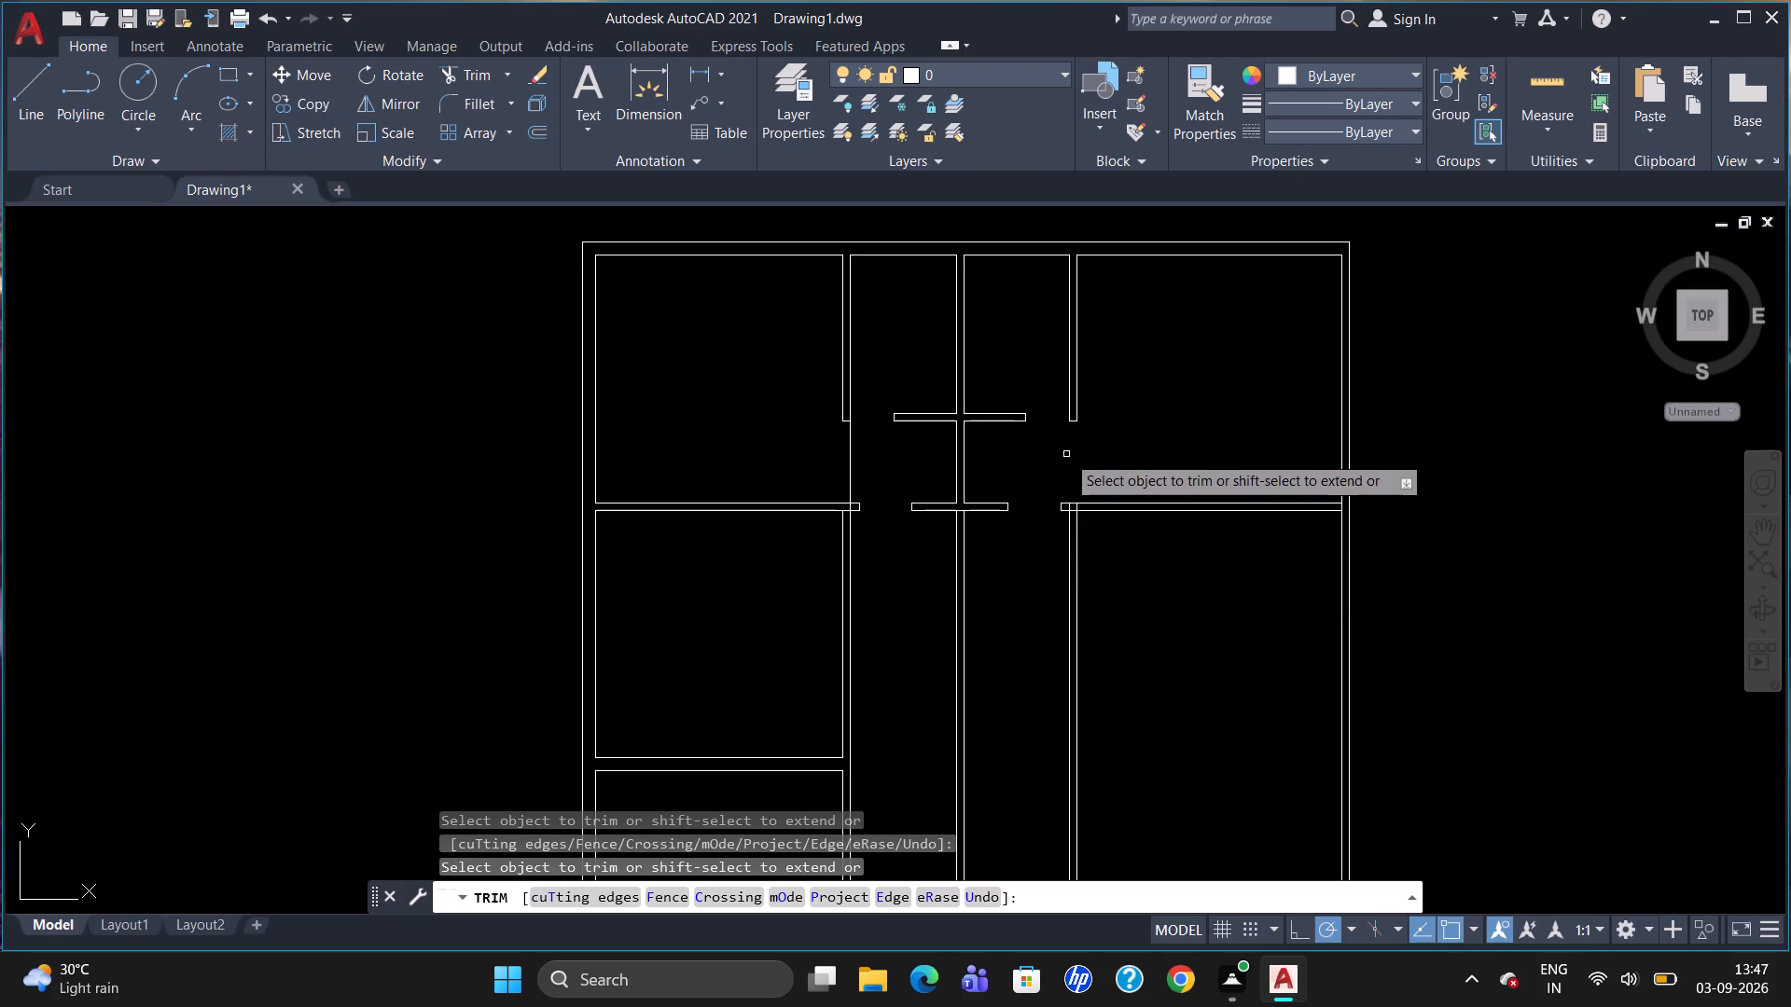
left_click(852, 452)
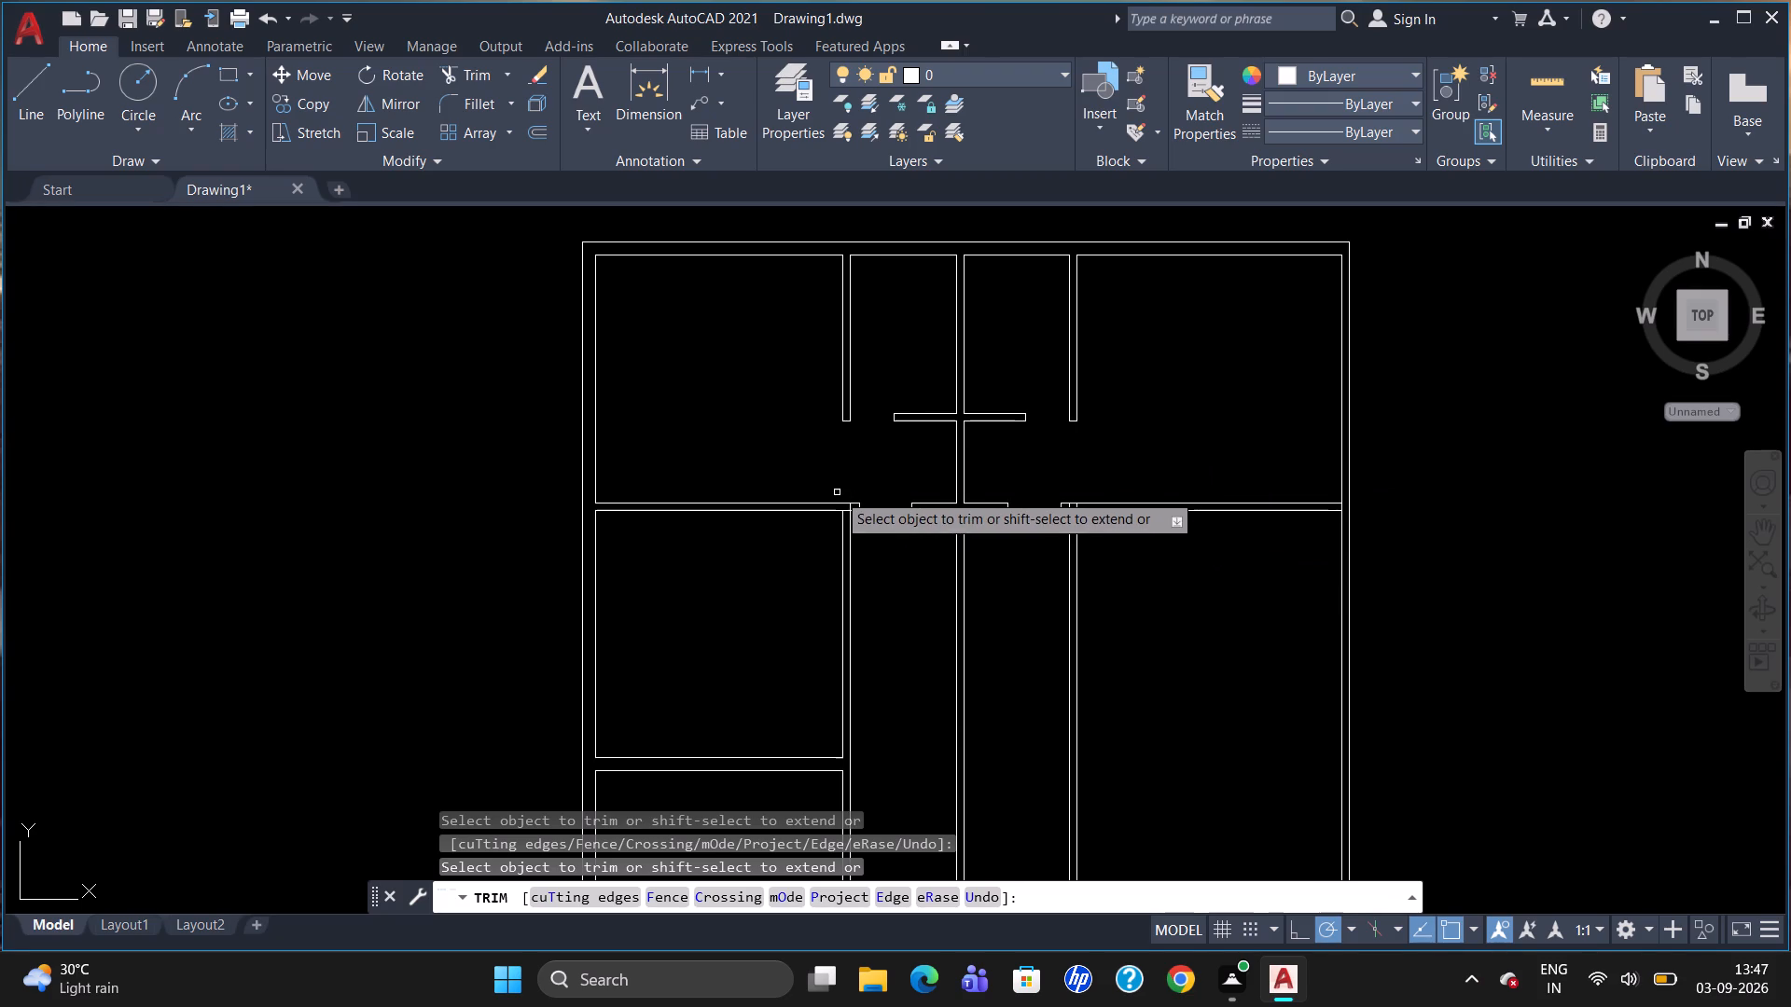
Trim the left partition's right face inside the long horizontal wall and the wall's lower line between the partition's faces.
scroll(837, 490, "up", 3)
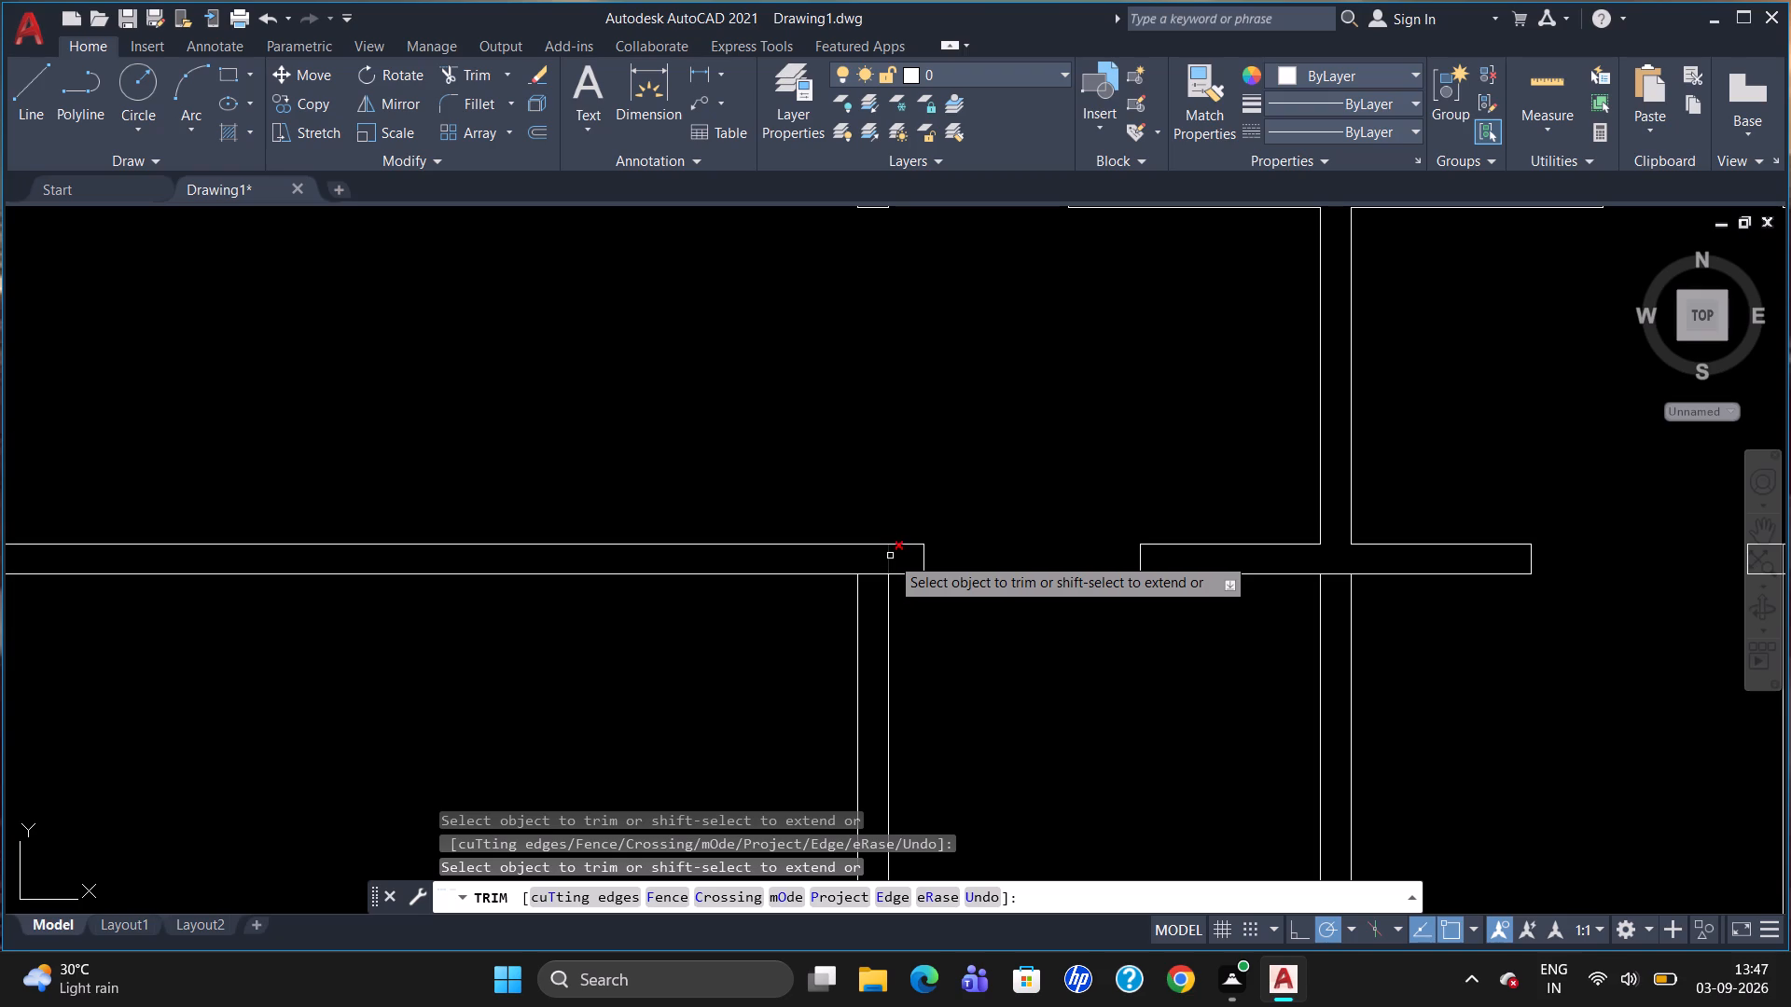
left_click(890, 556)
left_click(873, 572)
Trim both faces of the right partition inside the long horizontal wall and the wall's lower line between those faces.
scroll(914, 468, "down", 2)
scroll(1270, 509, "up", 2)
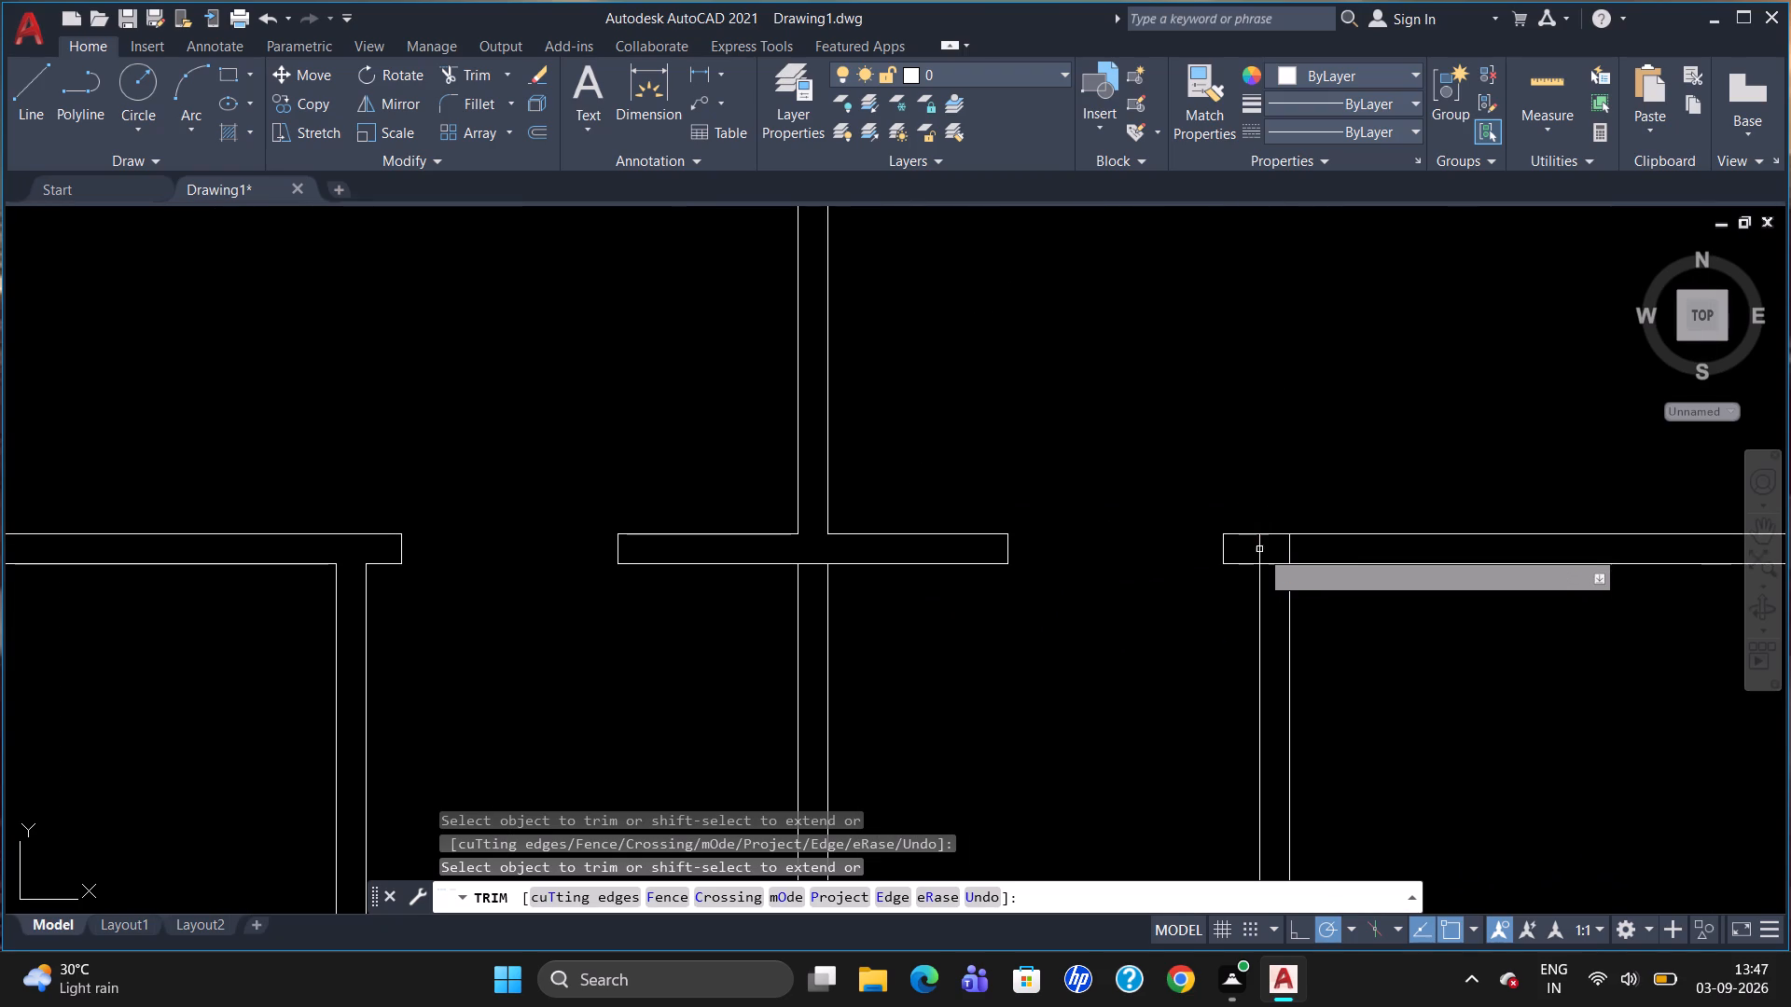
left_click(1261, 552)
left_click(1270, 566)
left_click(1293, 548)
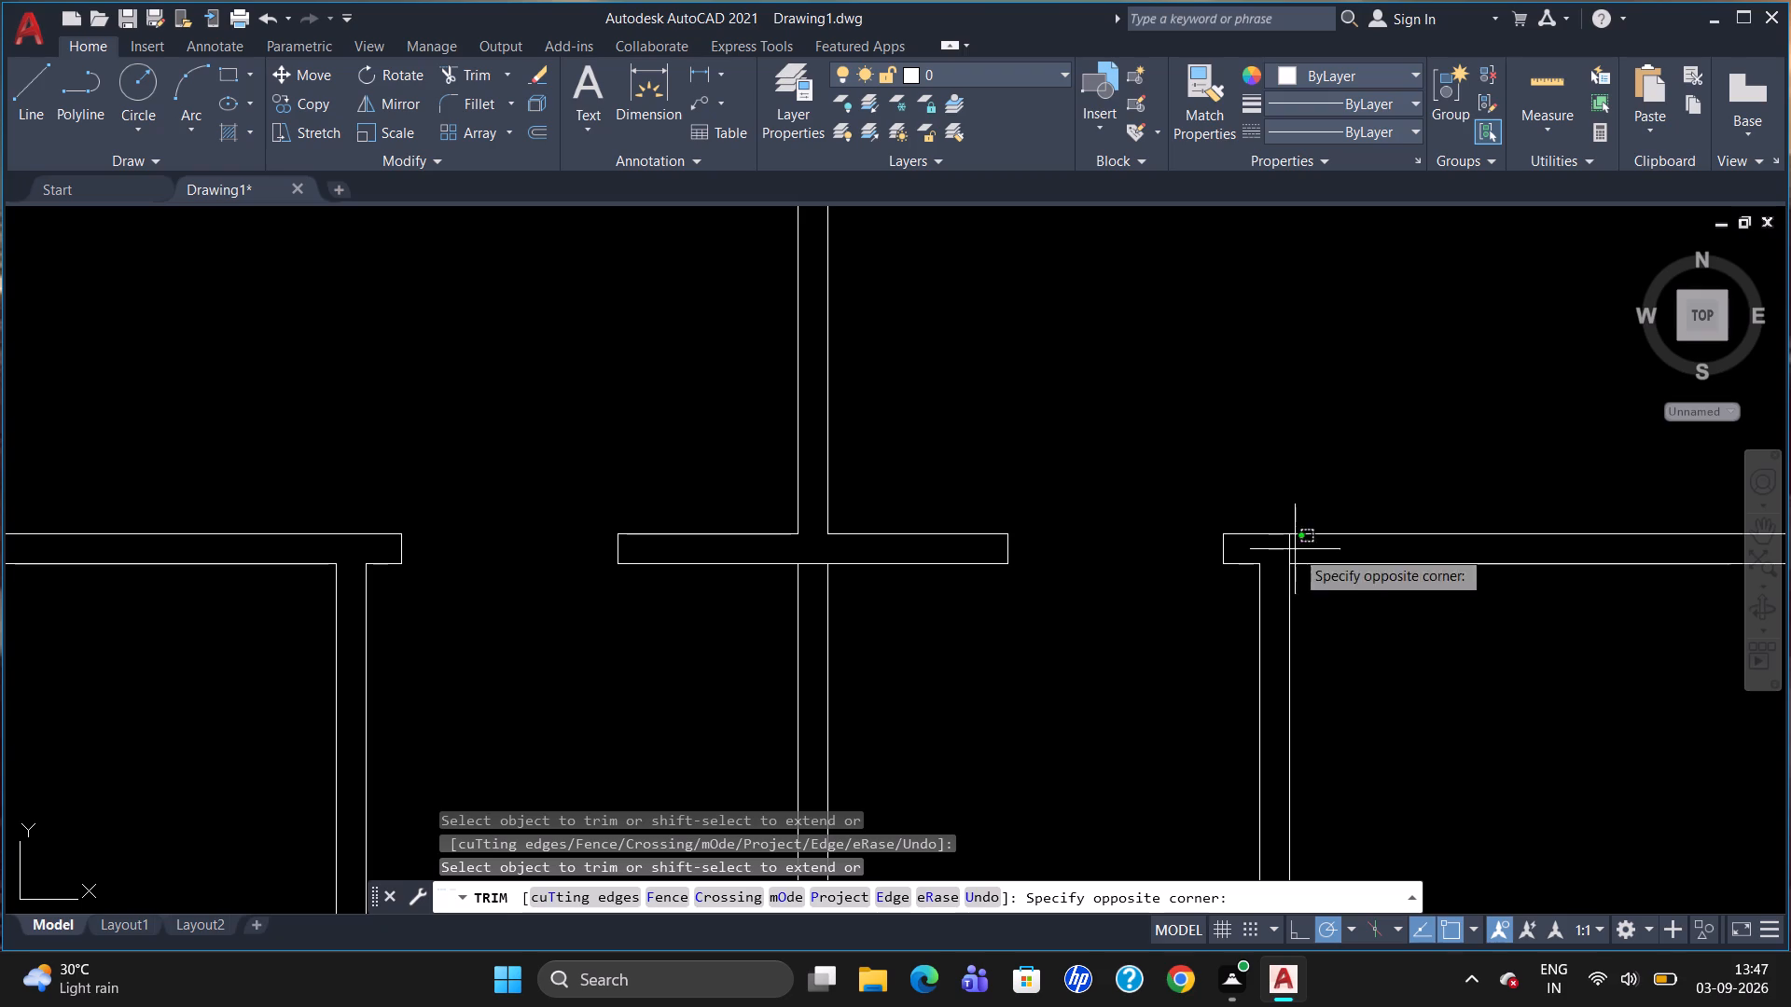
left_click(1288, 555)
scroll(1249, 461, "down", 3)
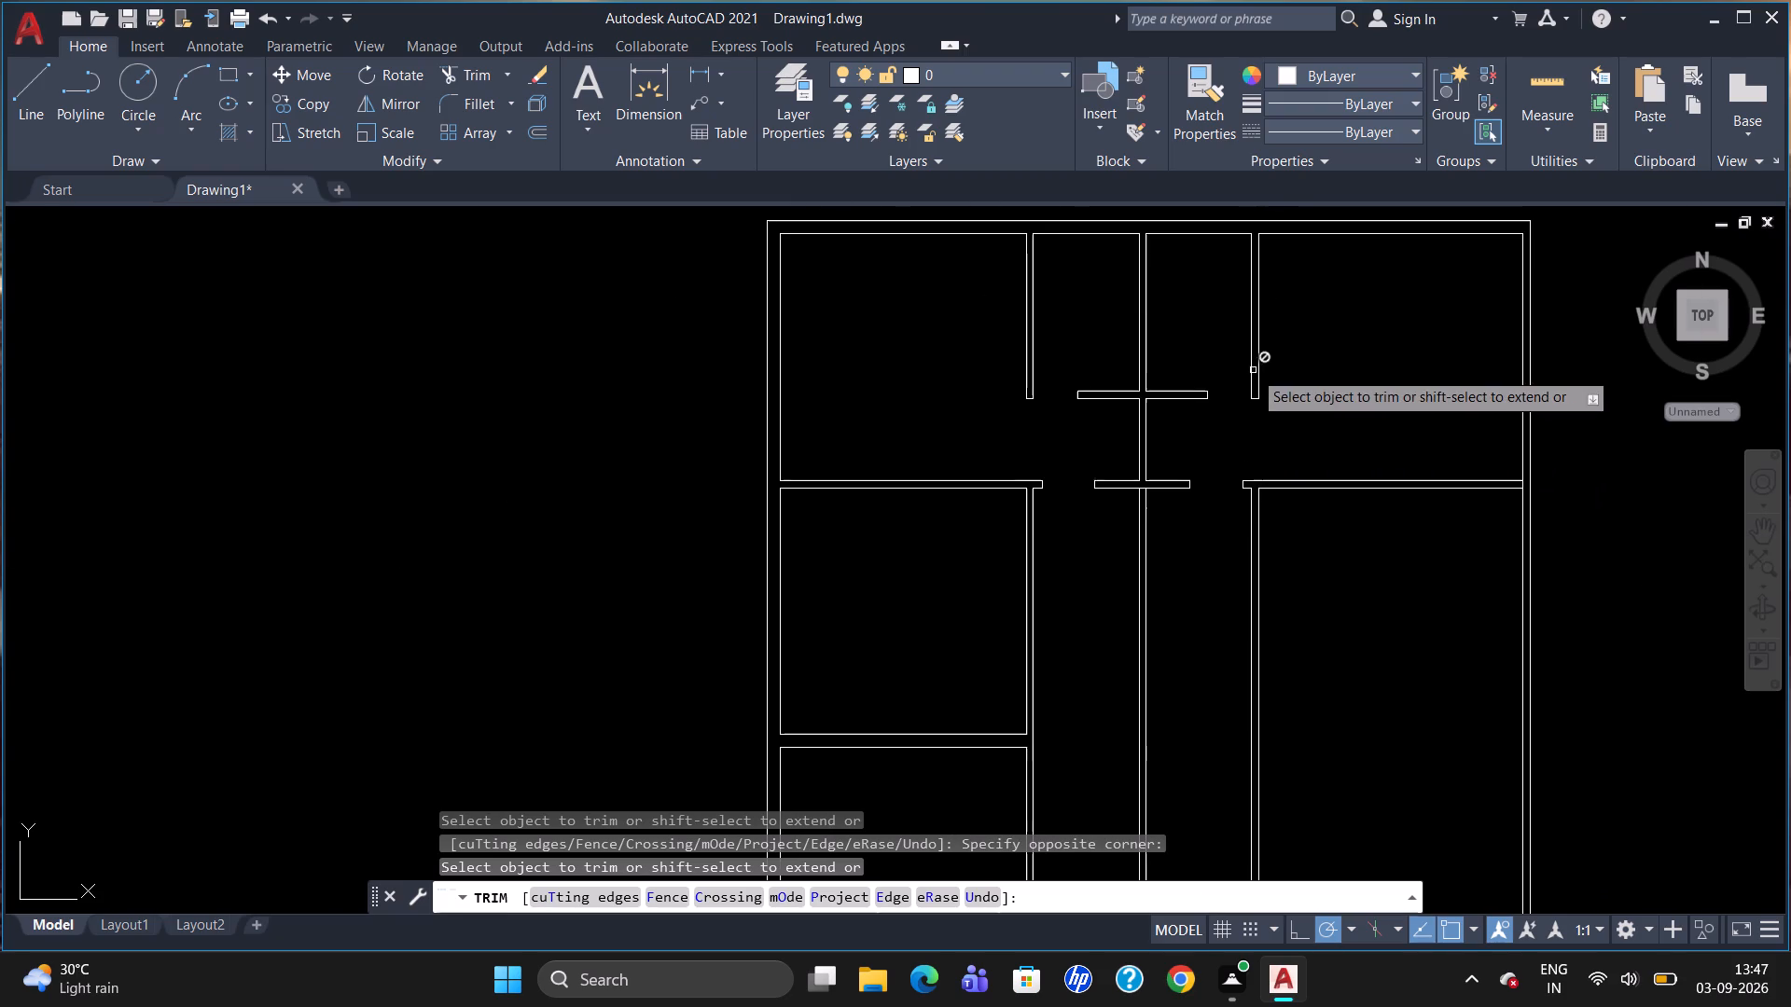
scroll(1294, 343, "up", 1)
key("Escape")
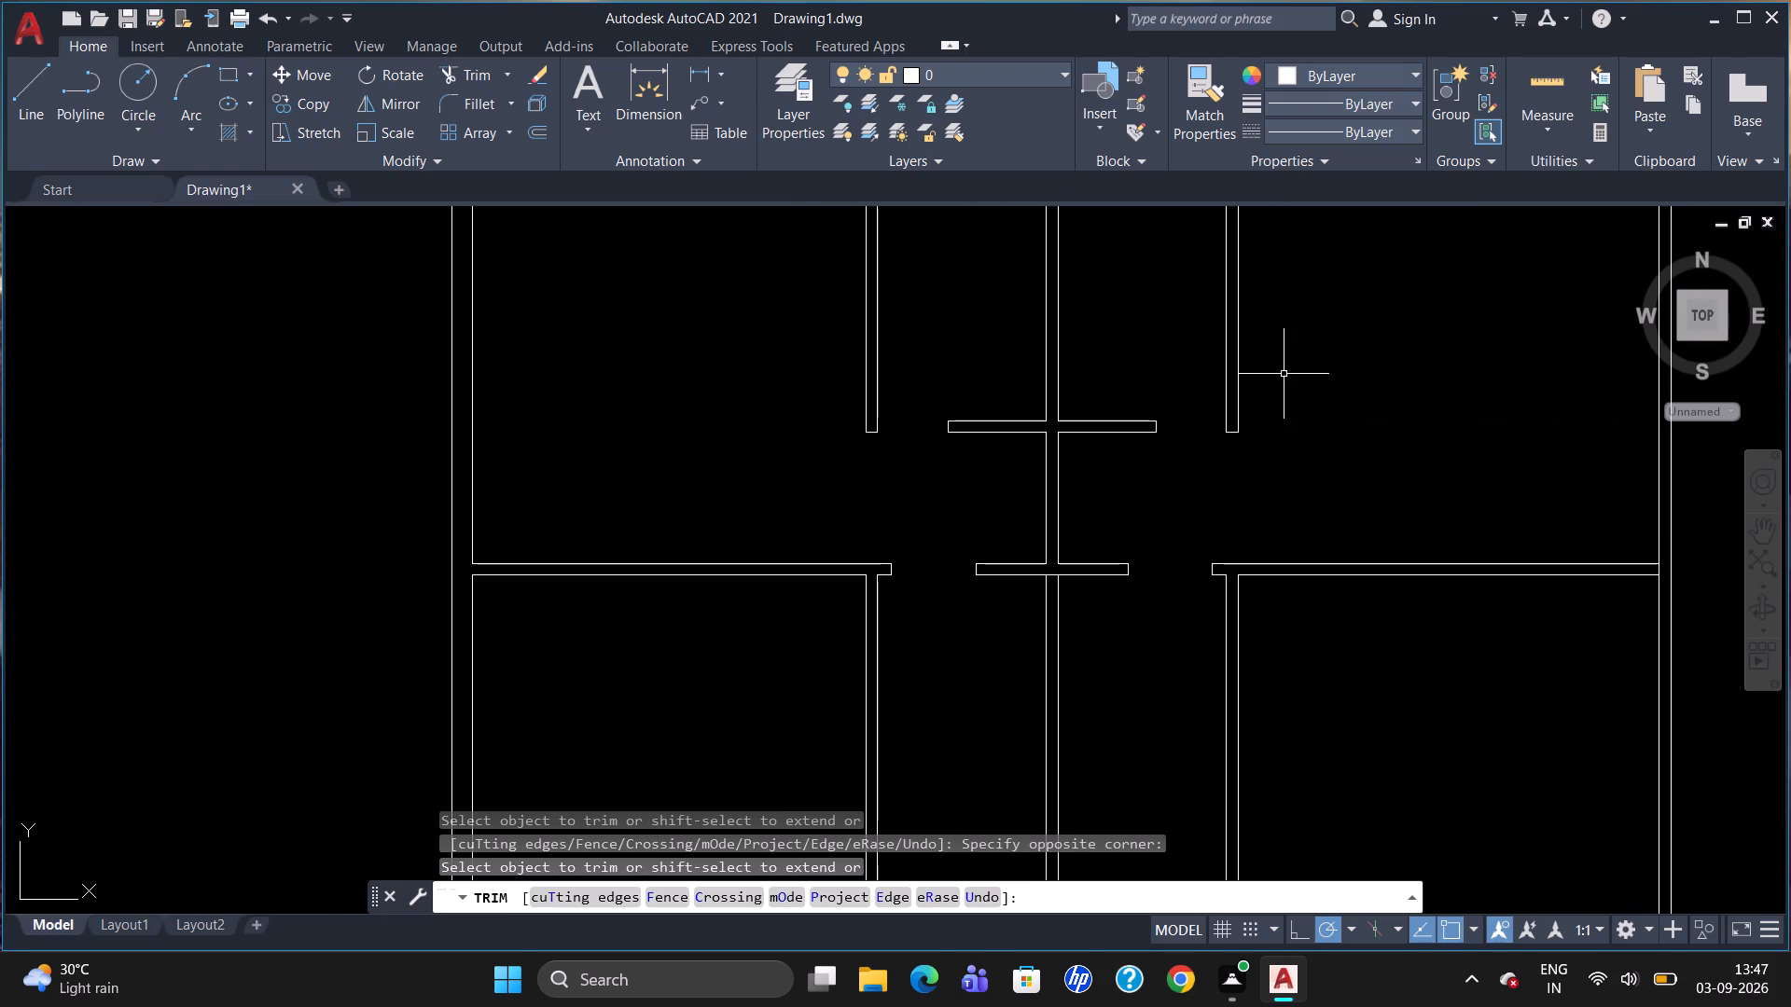
Draw a 4'-8" vertical line from the left partition's lower left corner down to the long horizontal wall's upper line.
key("l")
key("Return")
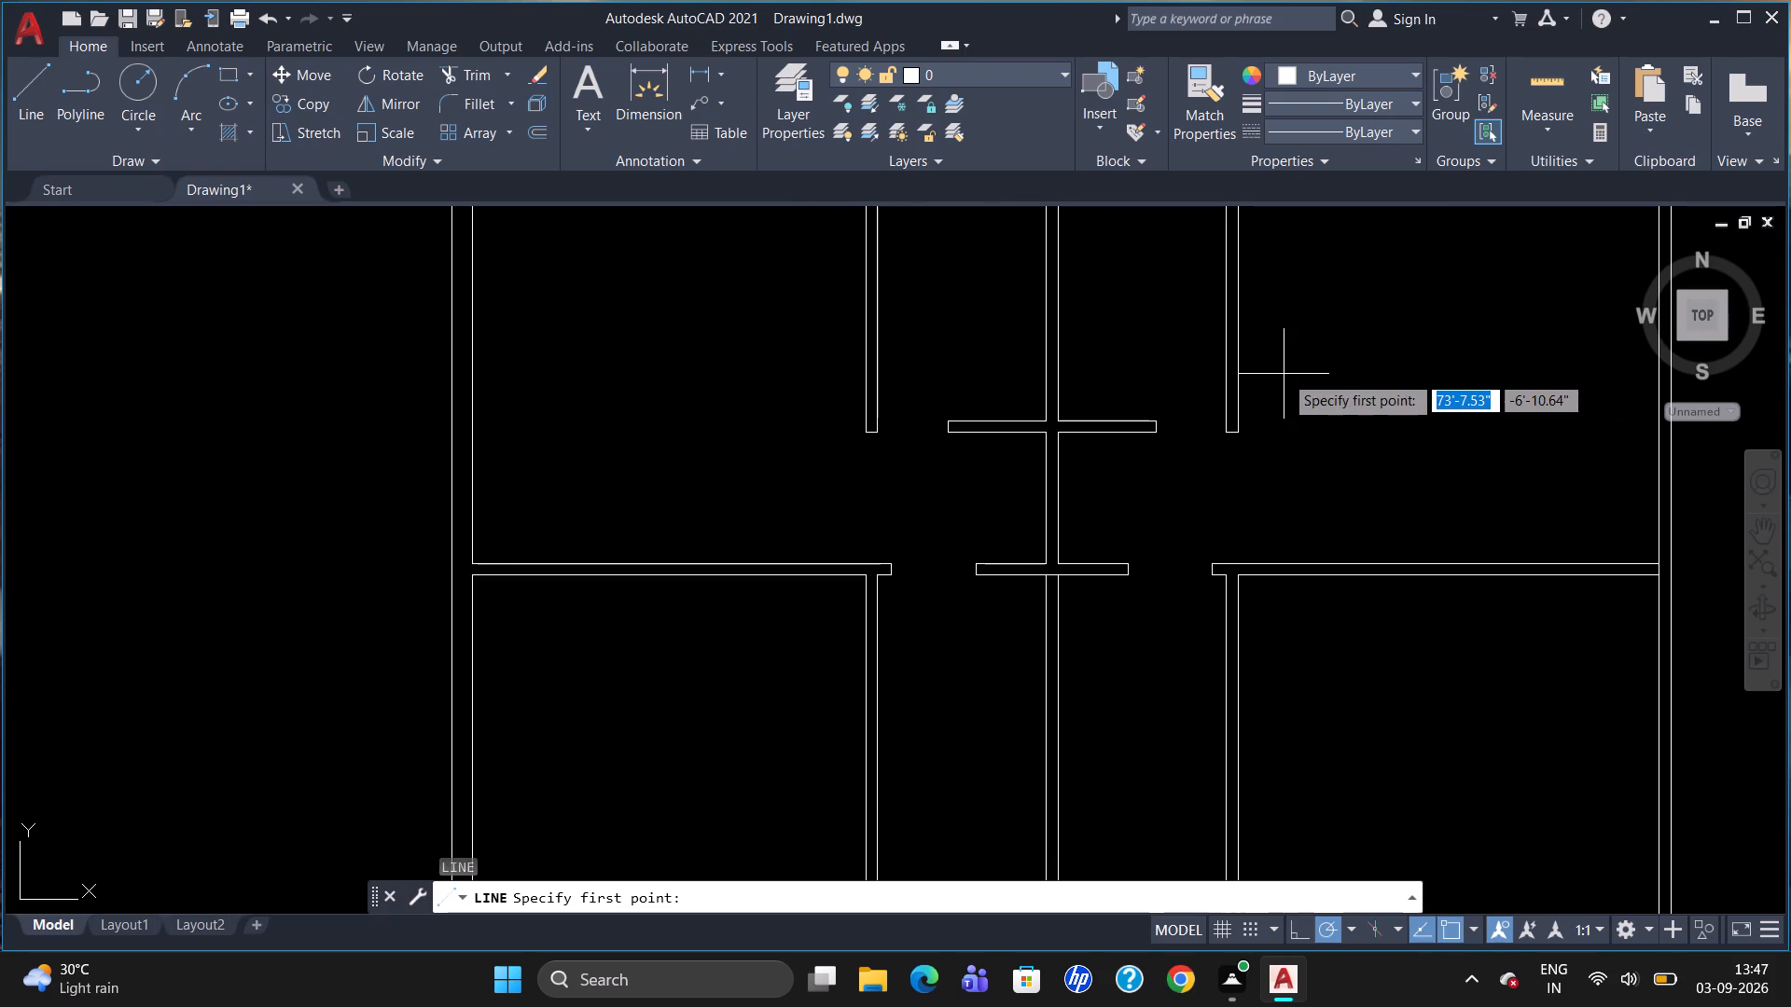
scroll(866, 453, "up", 1)
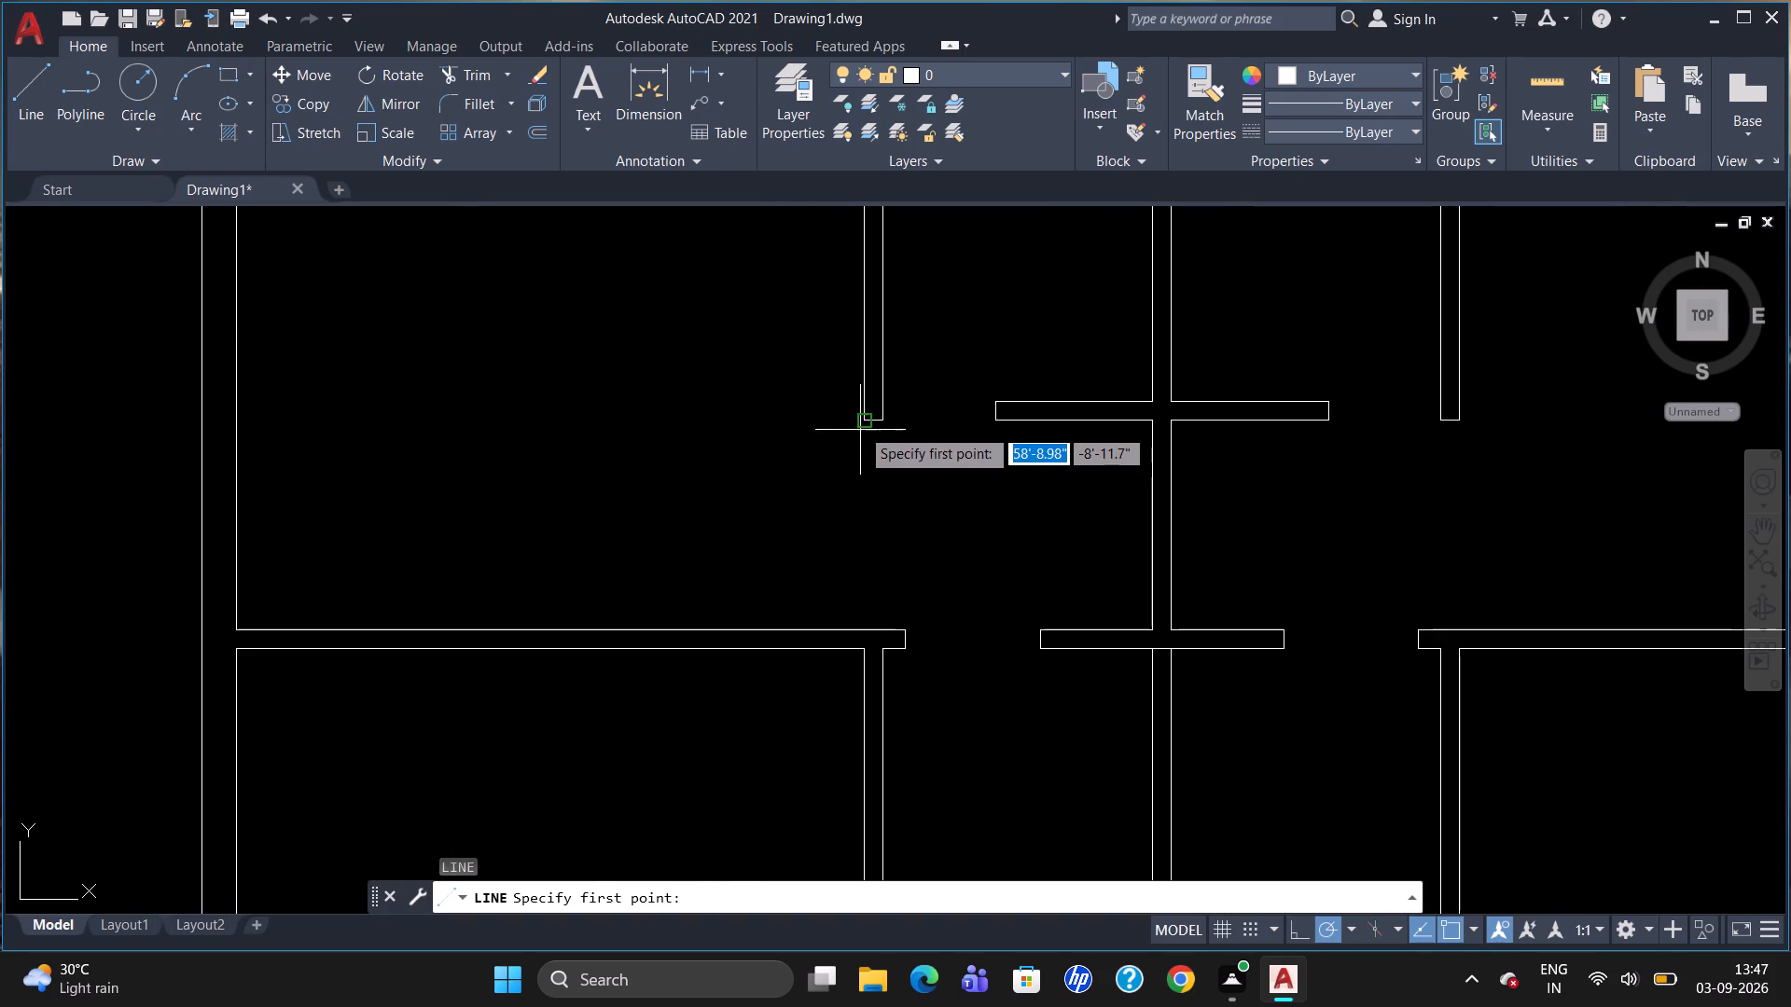
left_click_drag(862, 415, 867, 426)
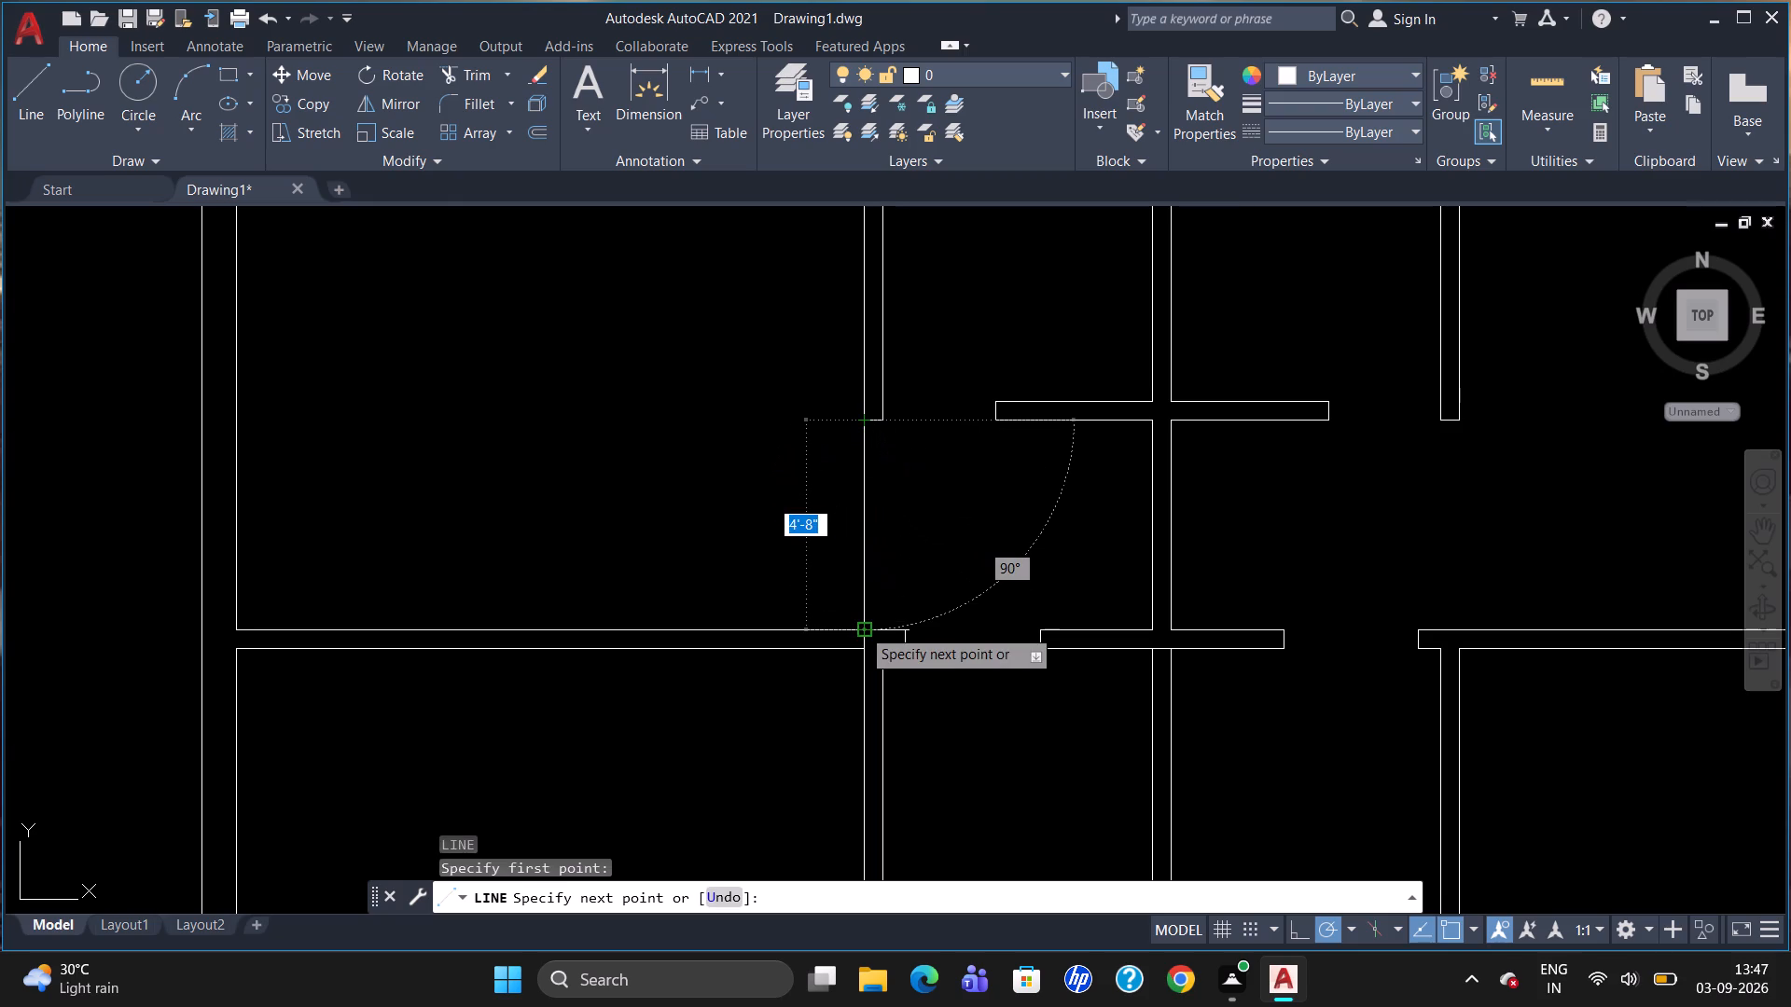
left_click(861, 628)
key("Escape")
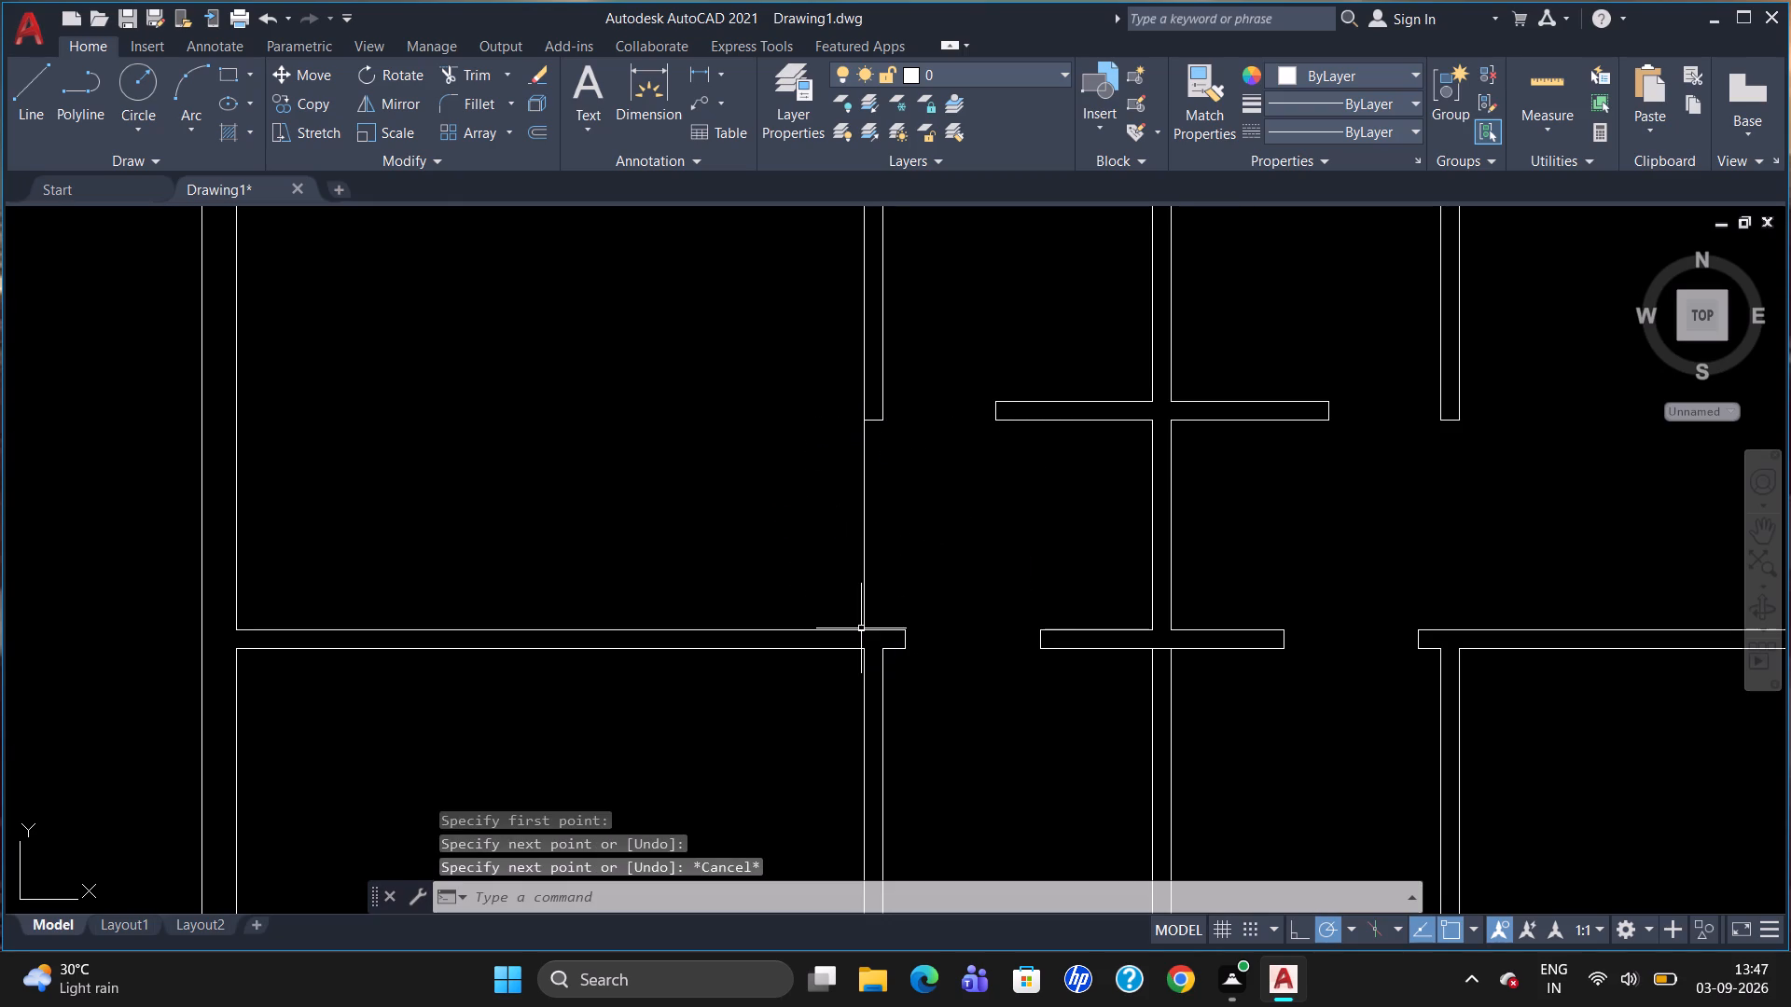
Draw a vertical line from the right partition's lower right corner down to the long horizontal wall's upper line.
key("l")
key("Return")
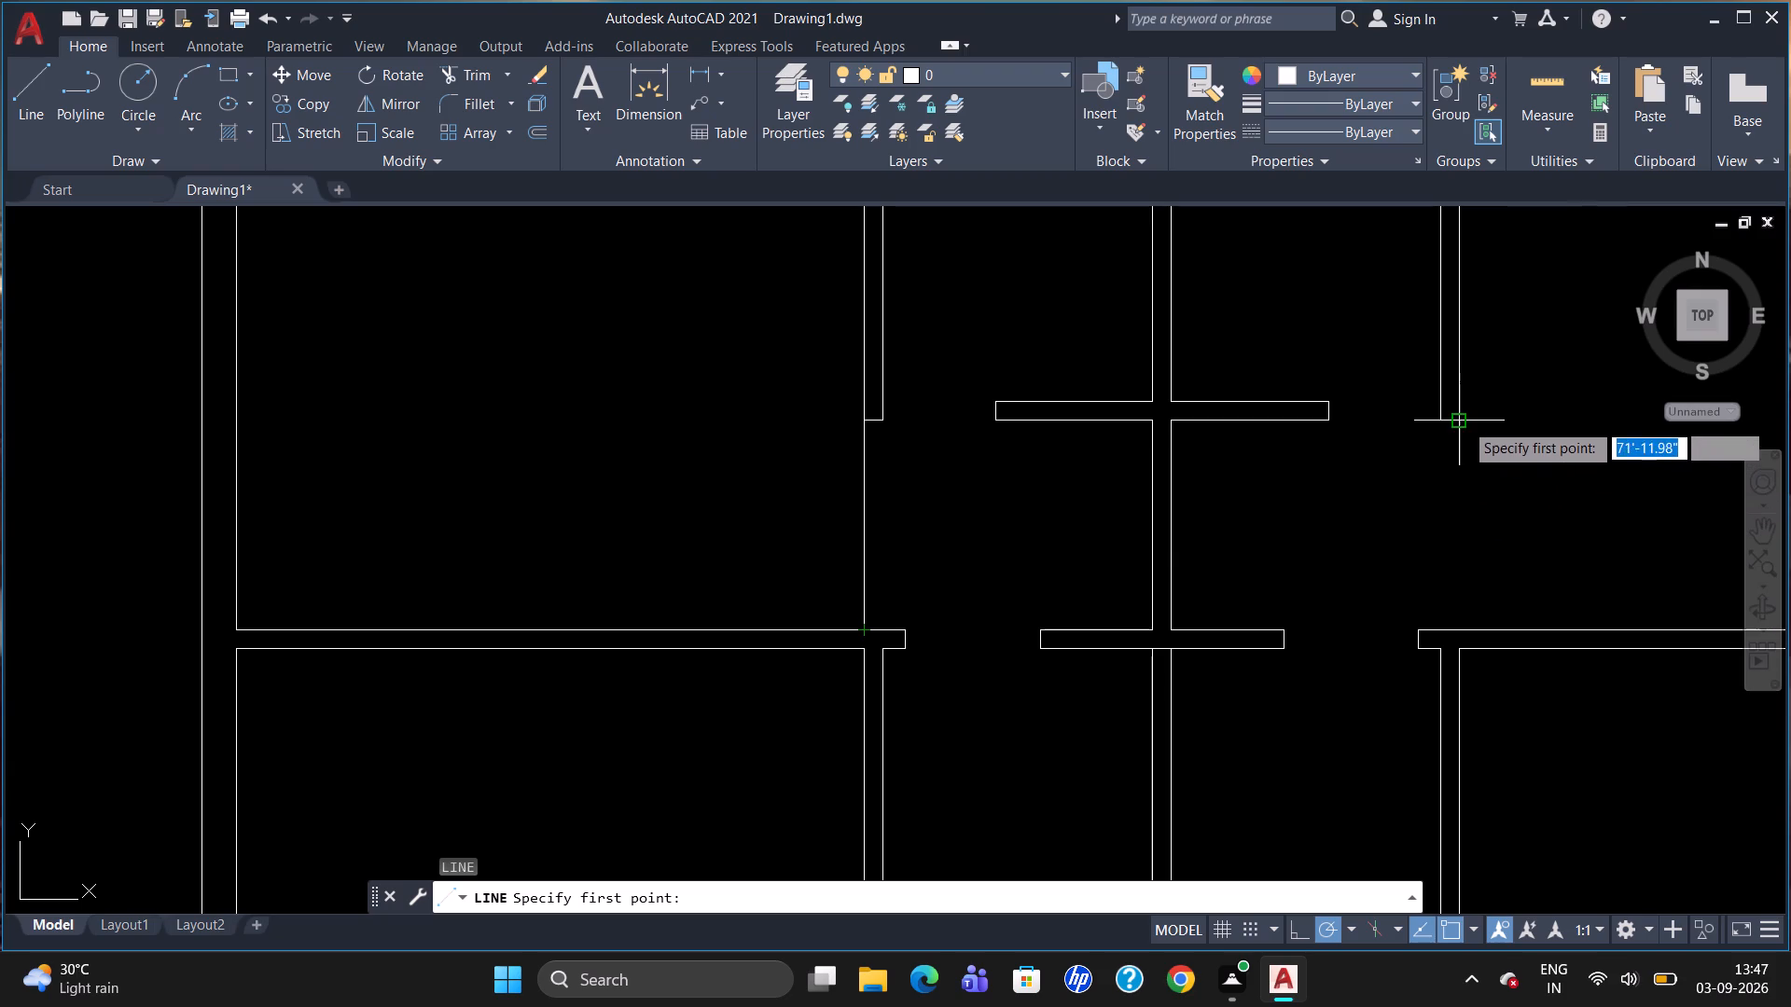
left_click_drag(1462, 420, 1467, 434)
left_click(1464, 628)
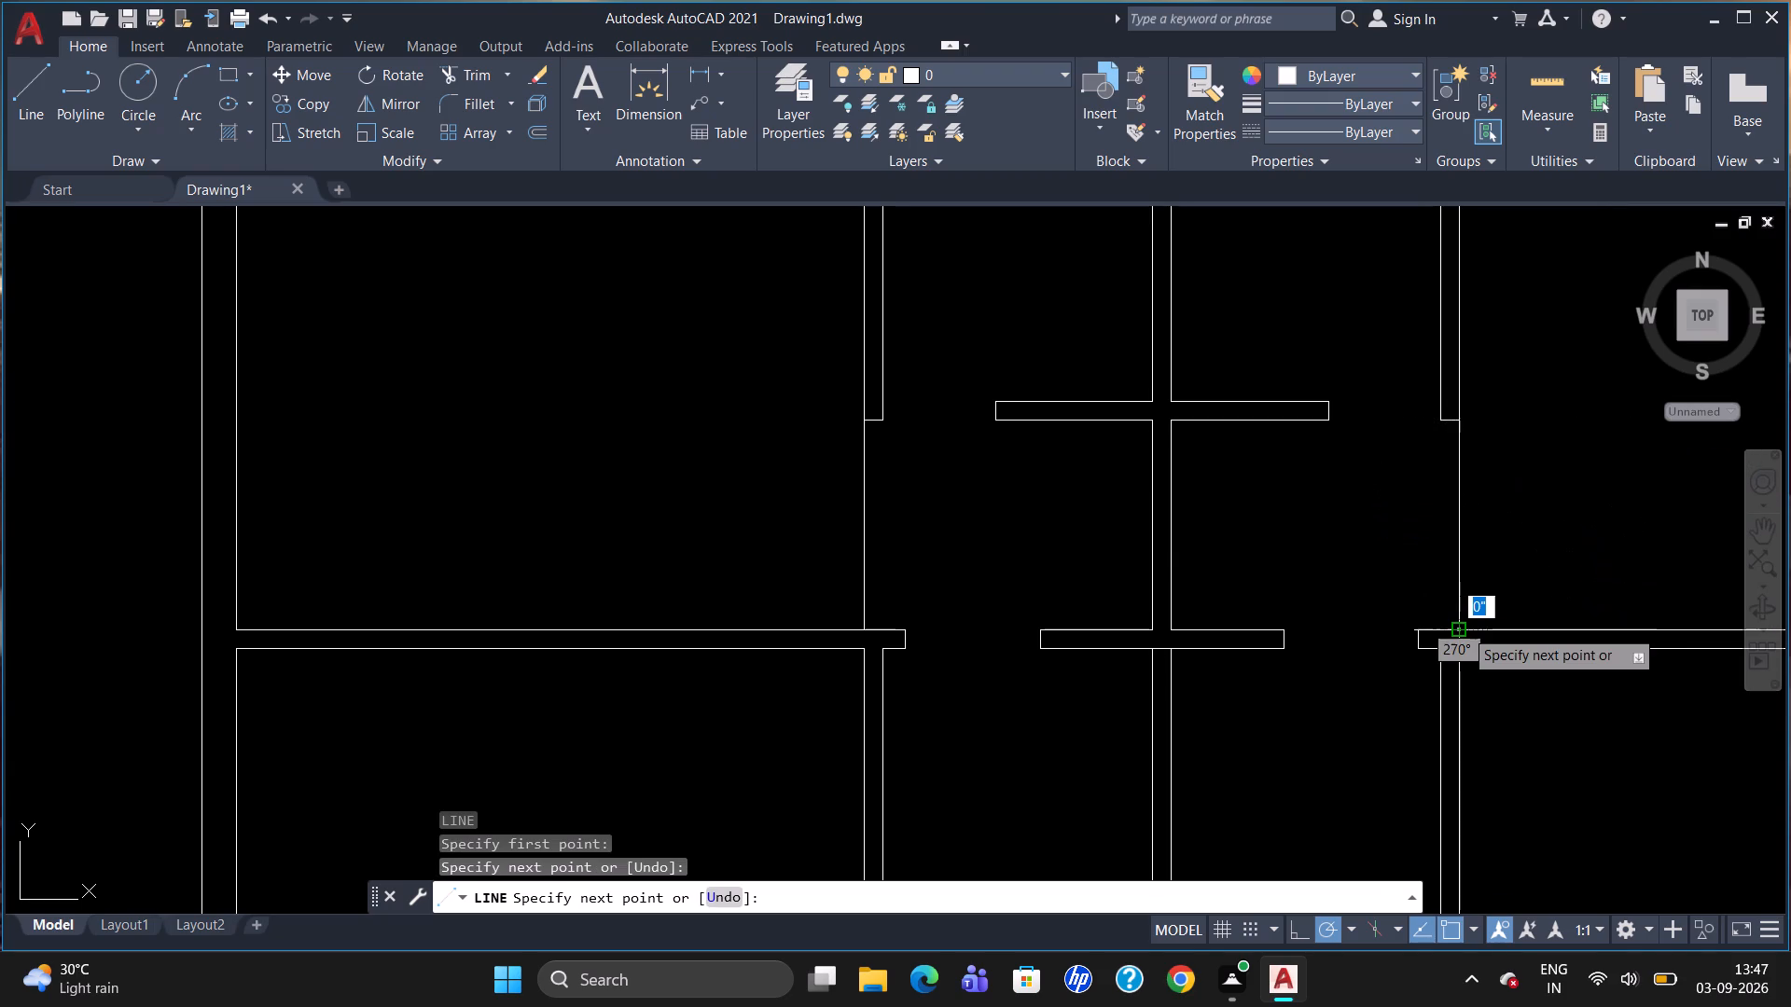
key("Escape")
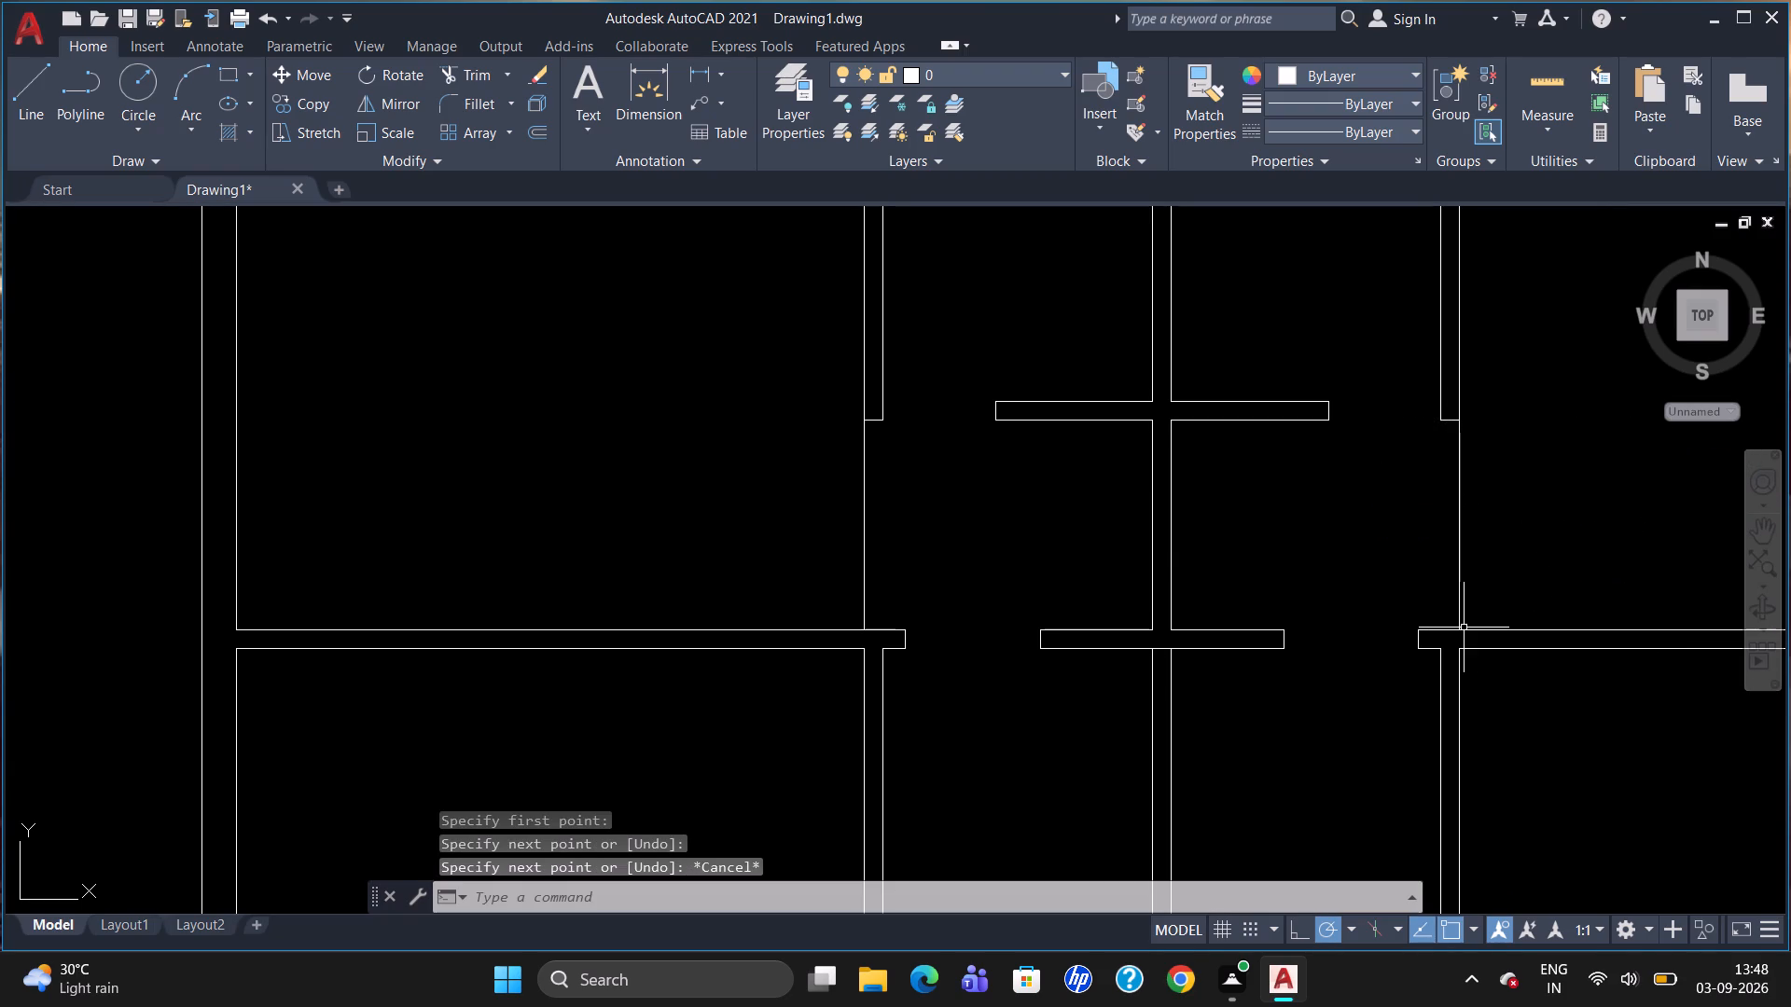
Trim the right outer wall's inner face where the long horizontal wall meets it.
scroll(1293, 477, "down", 2)
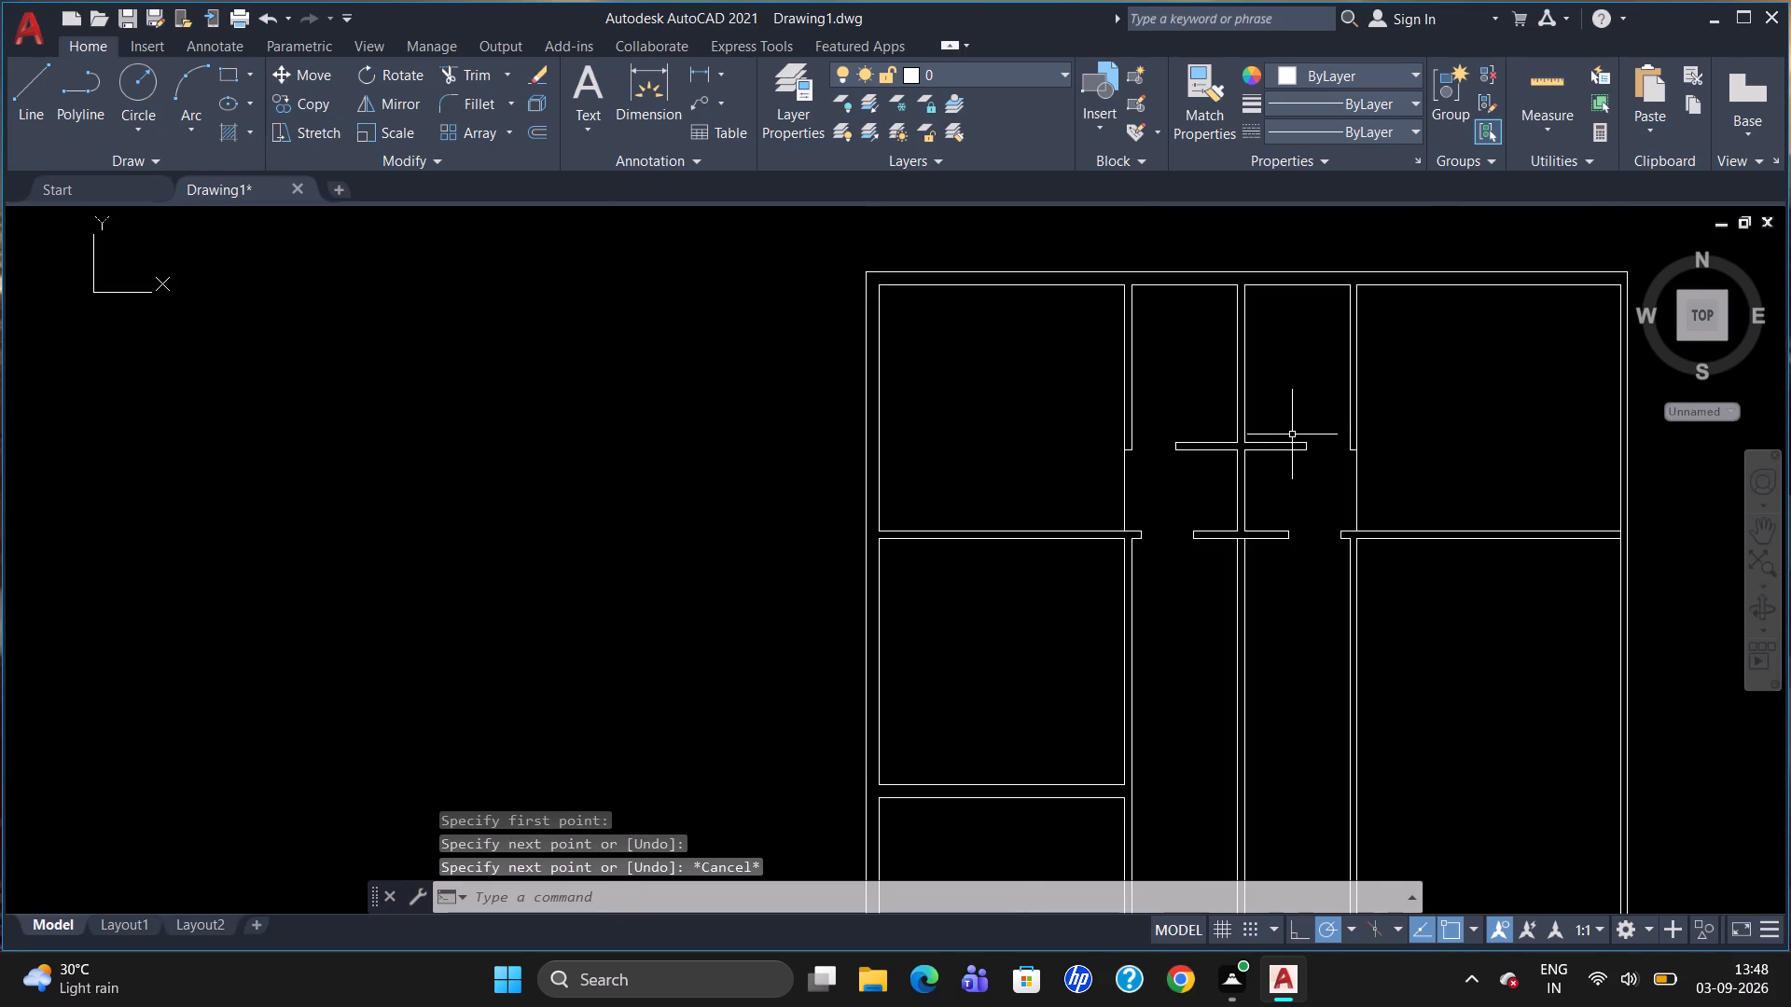
scroll(1286, 384, "down", 1)
scroll(1485, 572, "up", 1)
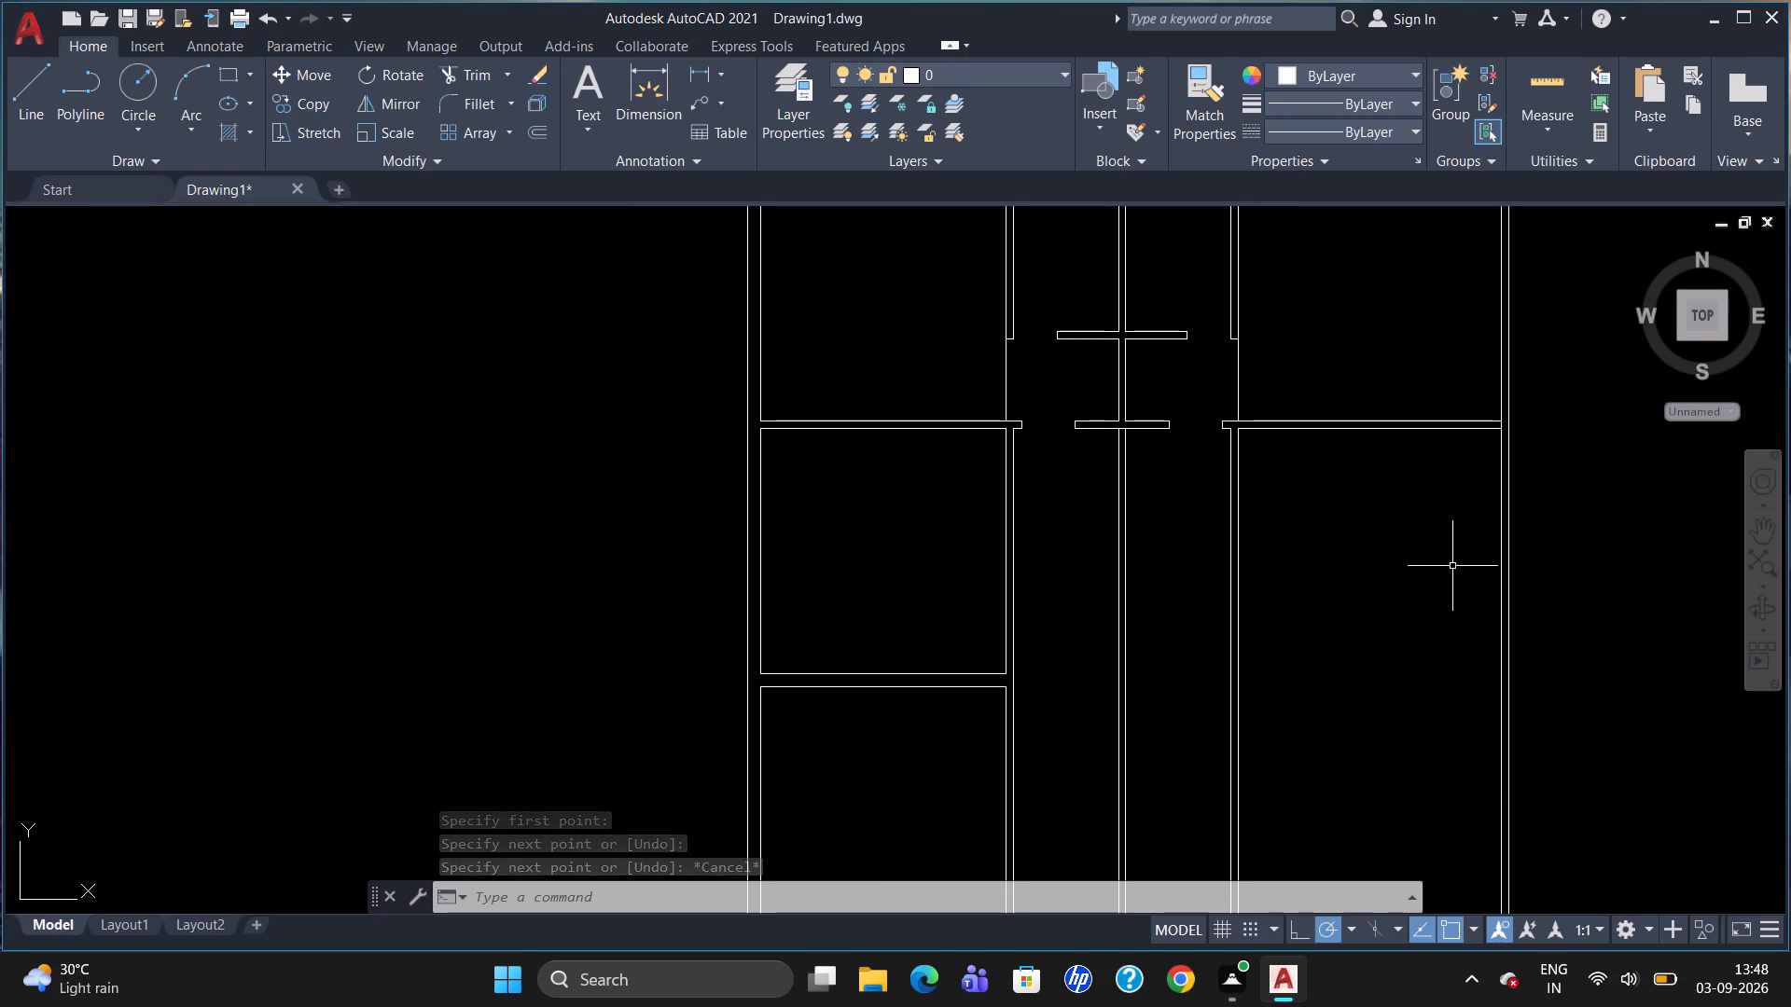
scroll(1515, 458, "up", 1)
scroll(1396, 605, "down", 2)
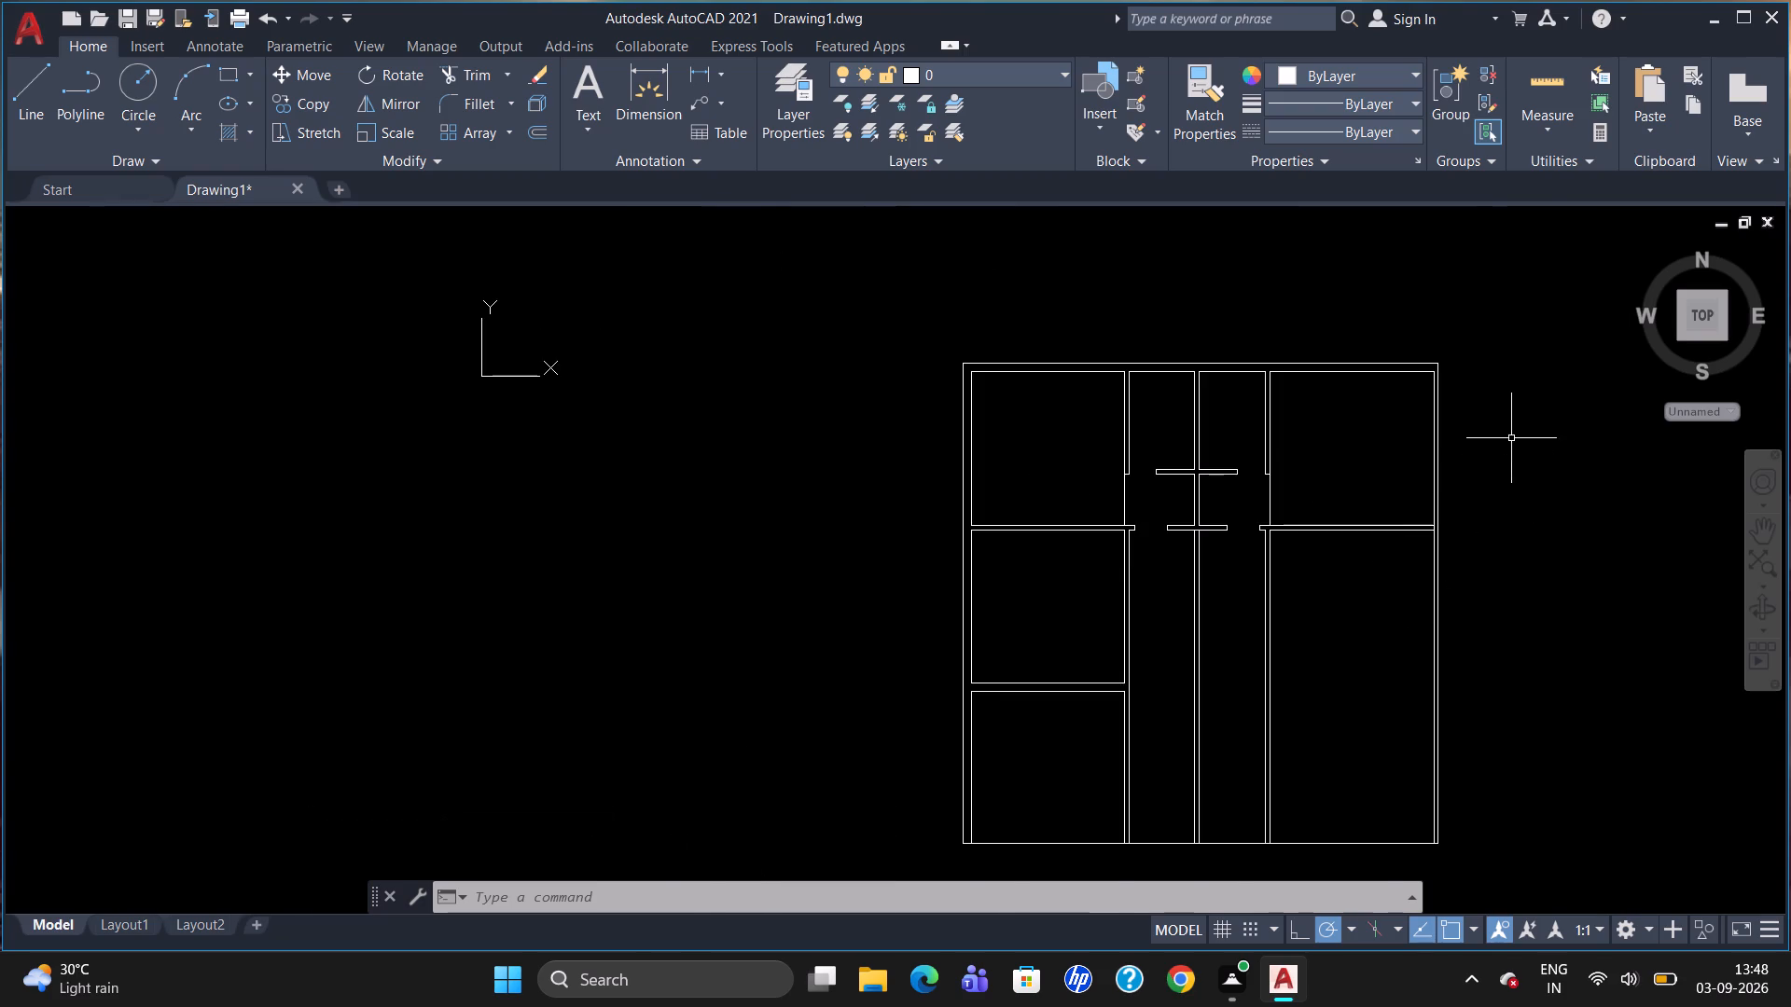
scroll(1511, 438, "up", 1)
scroll(1414, 613, "up", 1)
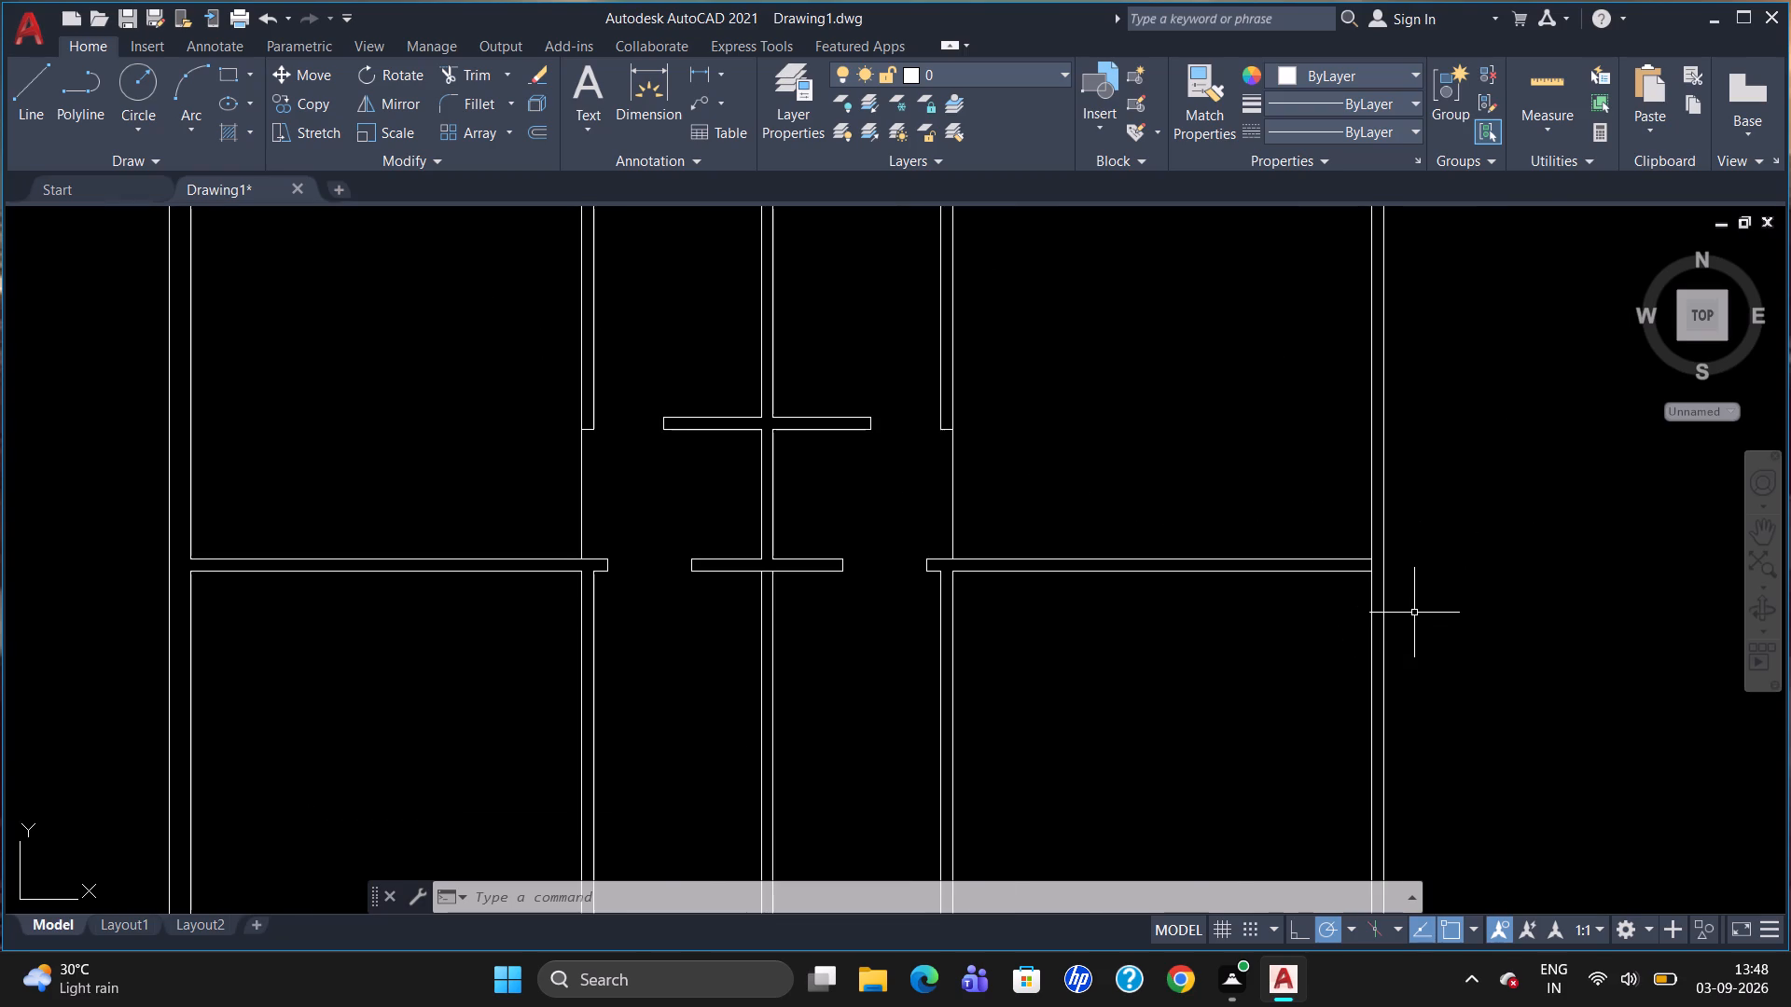
type("TR")
key("Return")
key("Return")
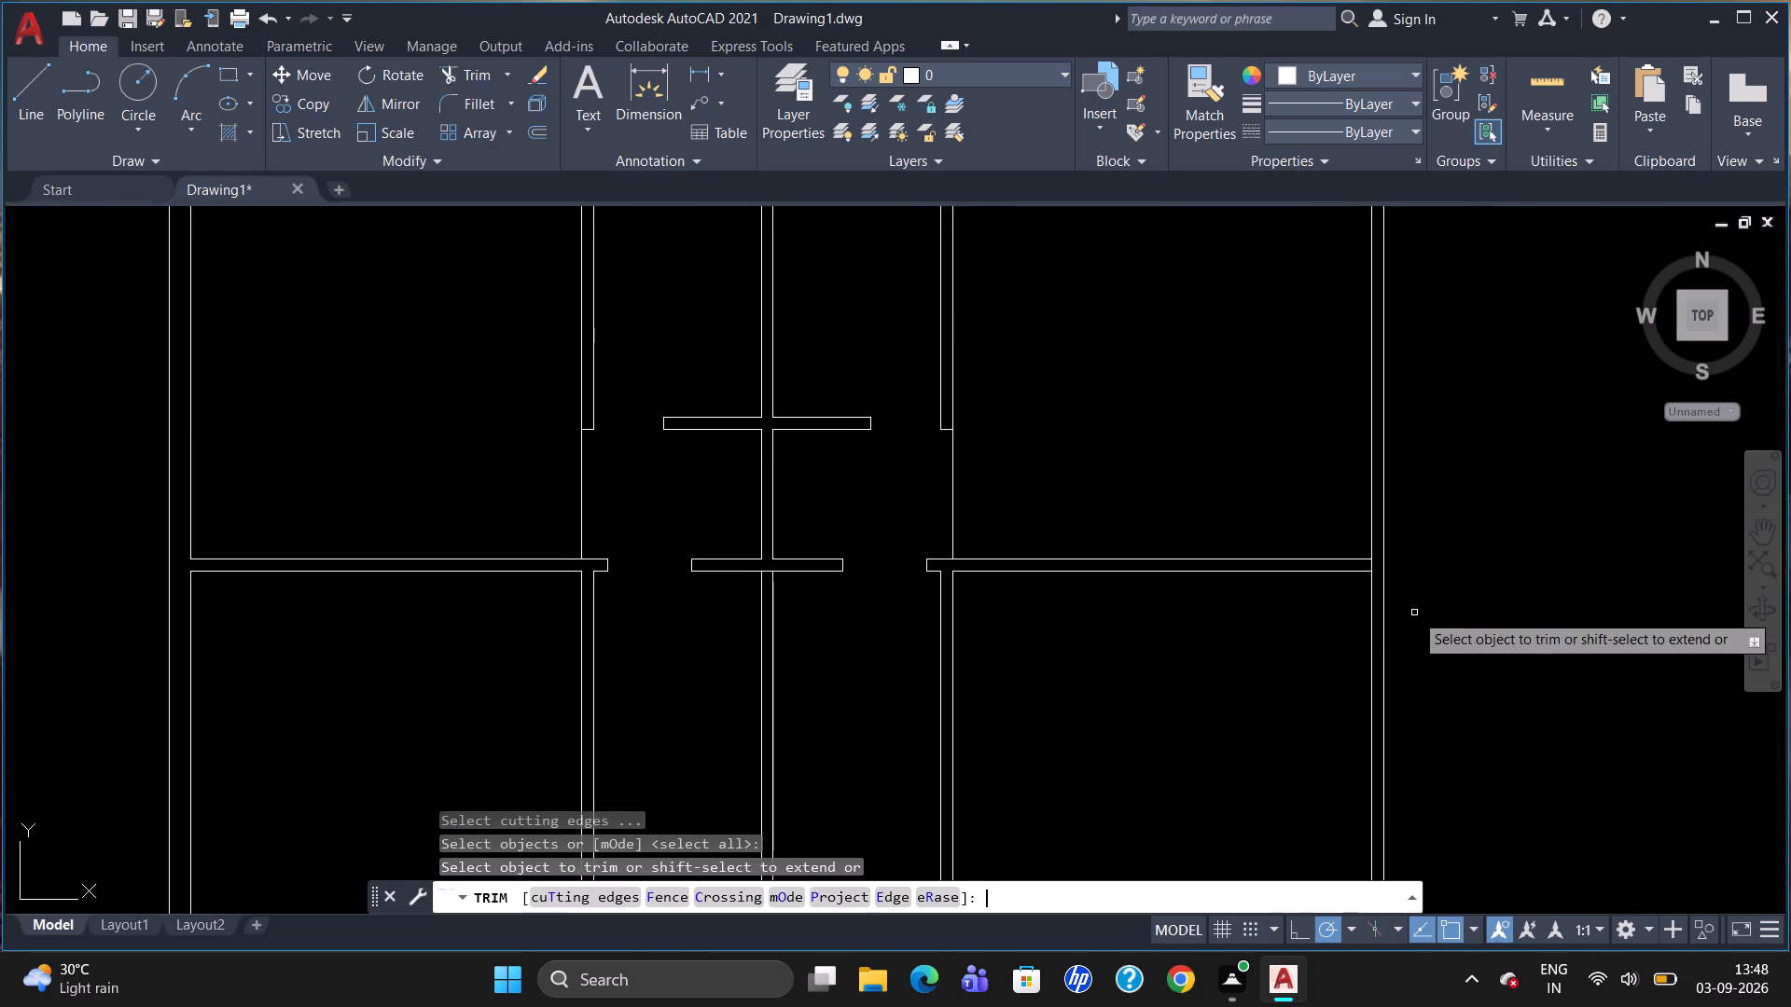
left_click(1369, 565)
left_click(1369, 567)
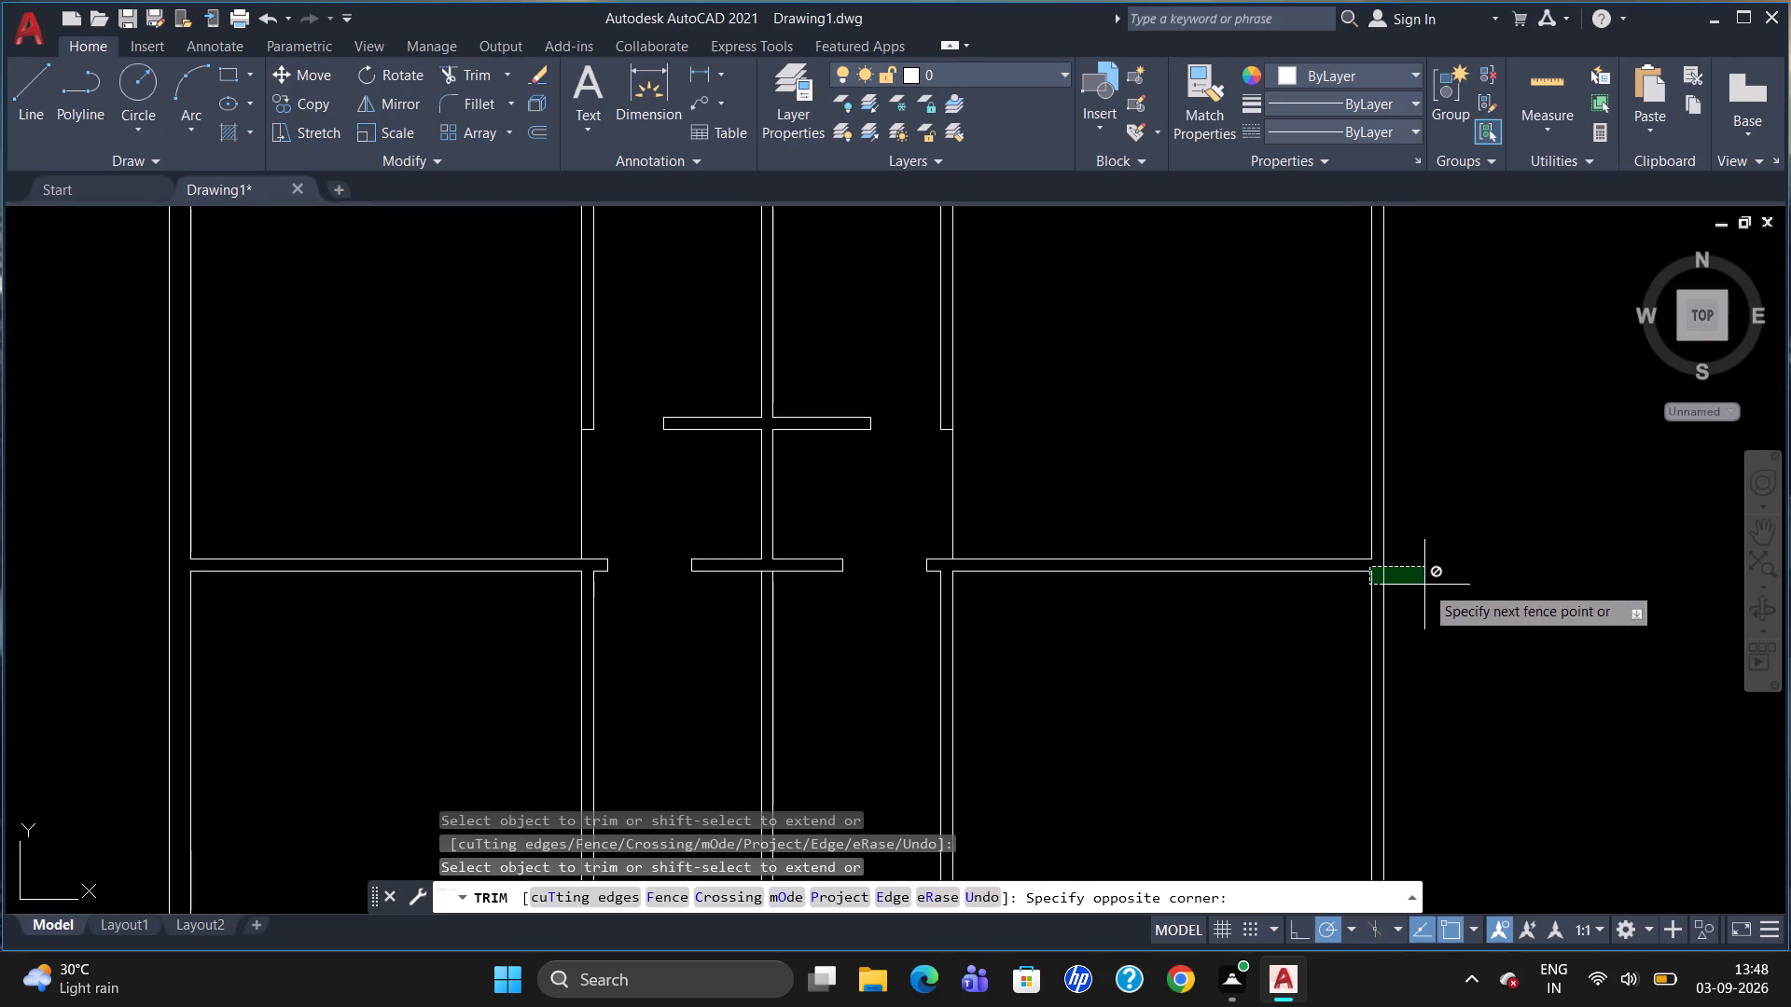
left_click(1409, 566)
scroll(1402, 462, "down", 1)
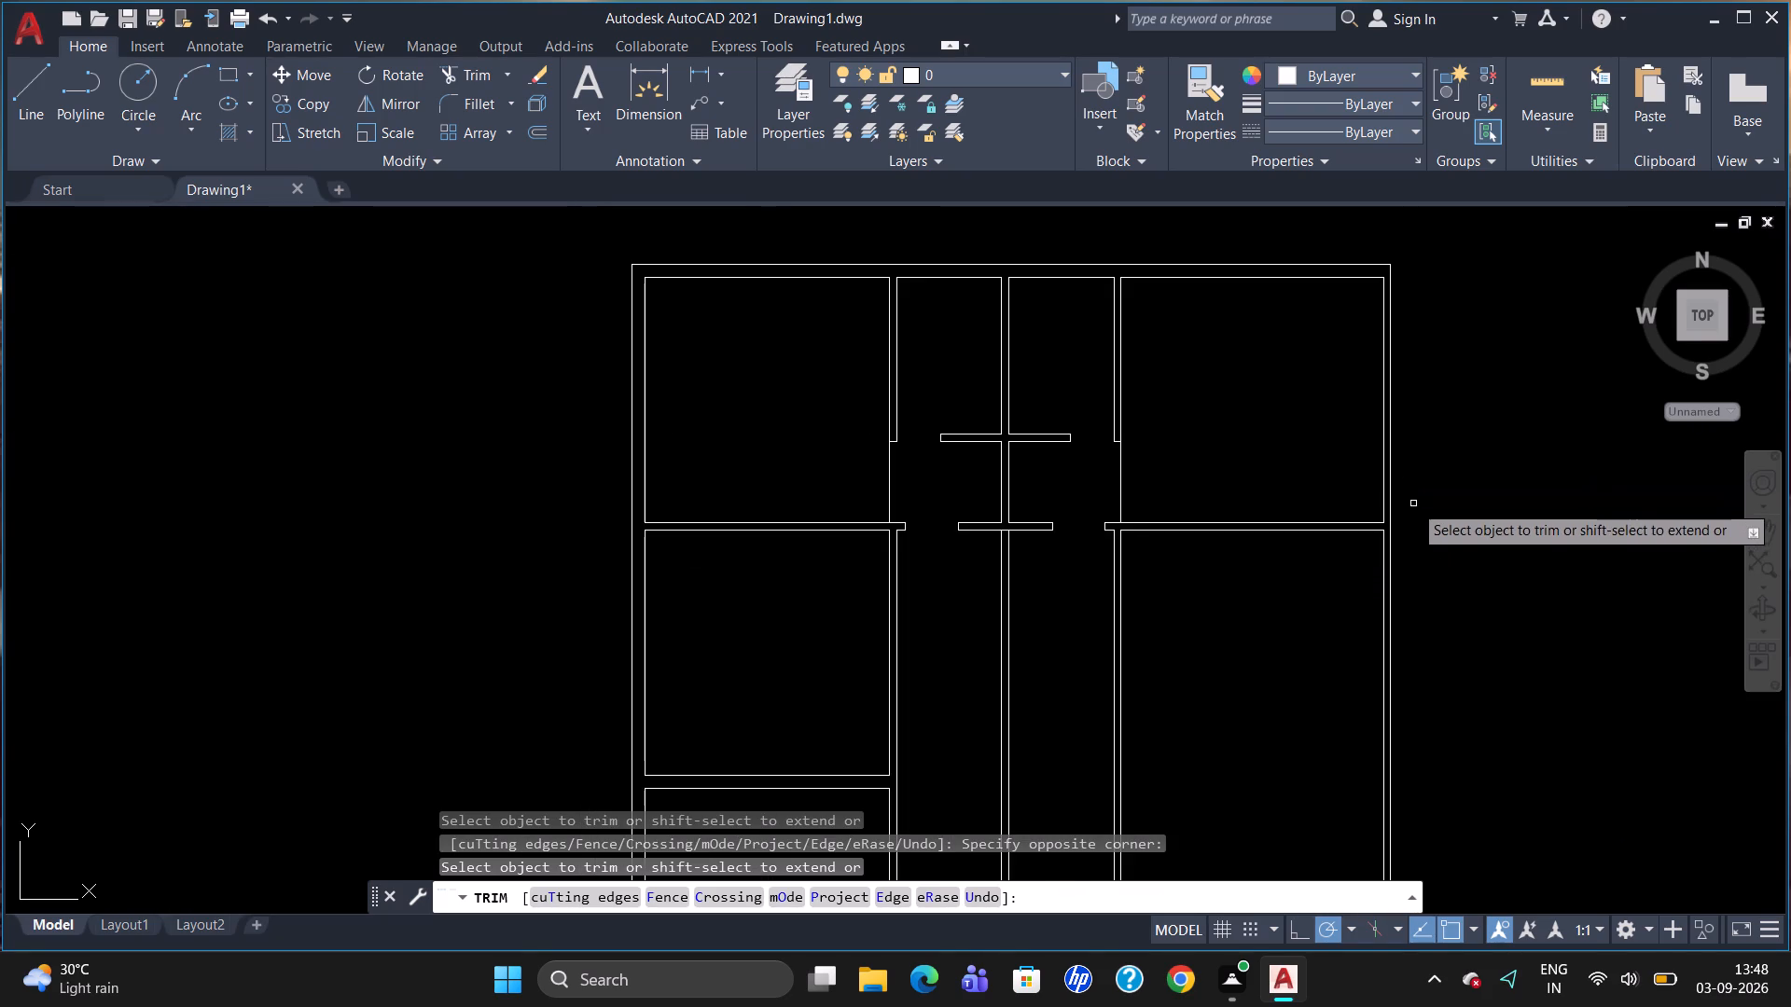
scroll(1417, 480, "down", 2)
scroll(1413, 503, "up", 2)
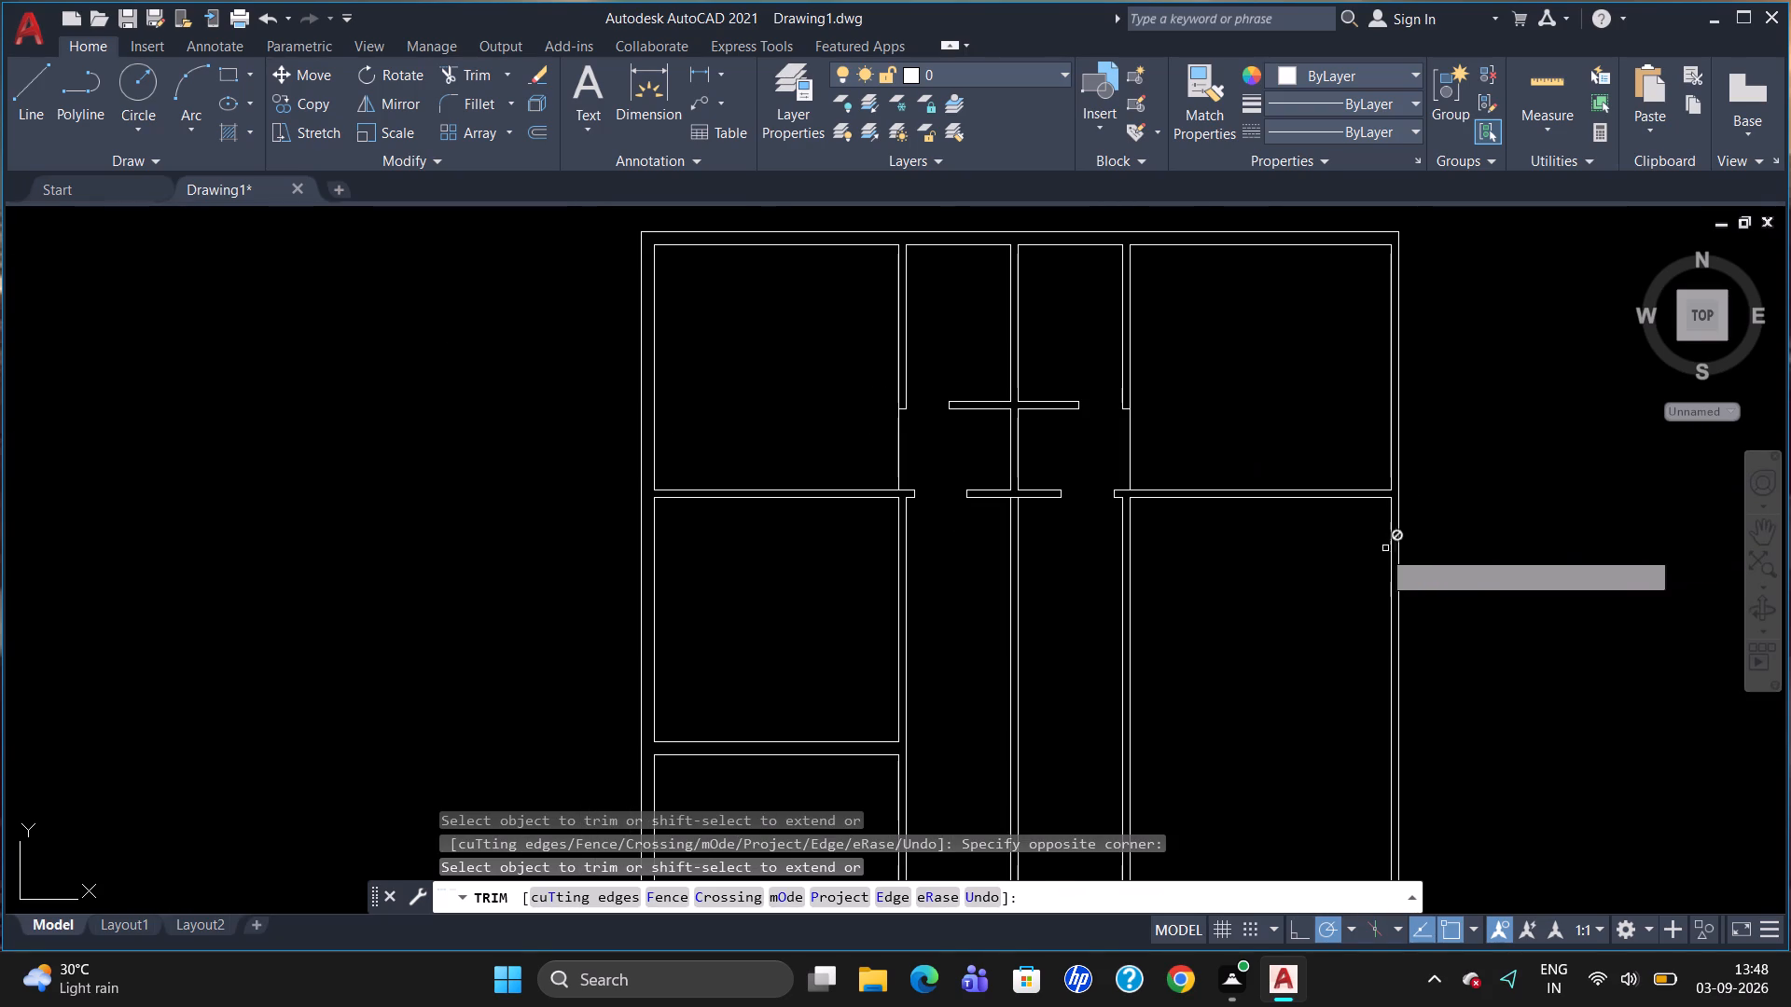
scroll(1386, 504, "up", 1)
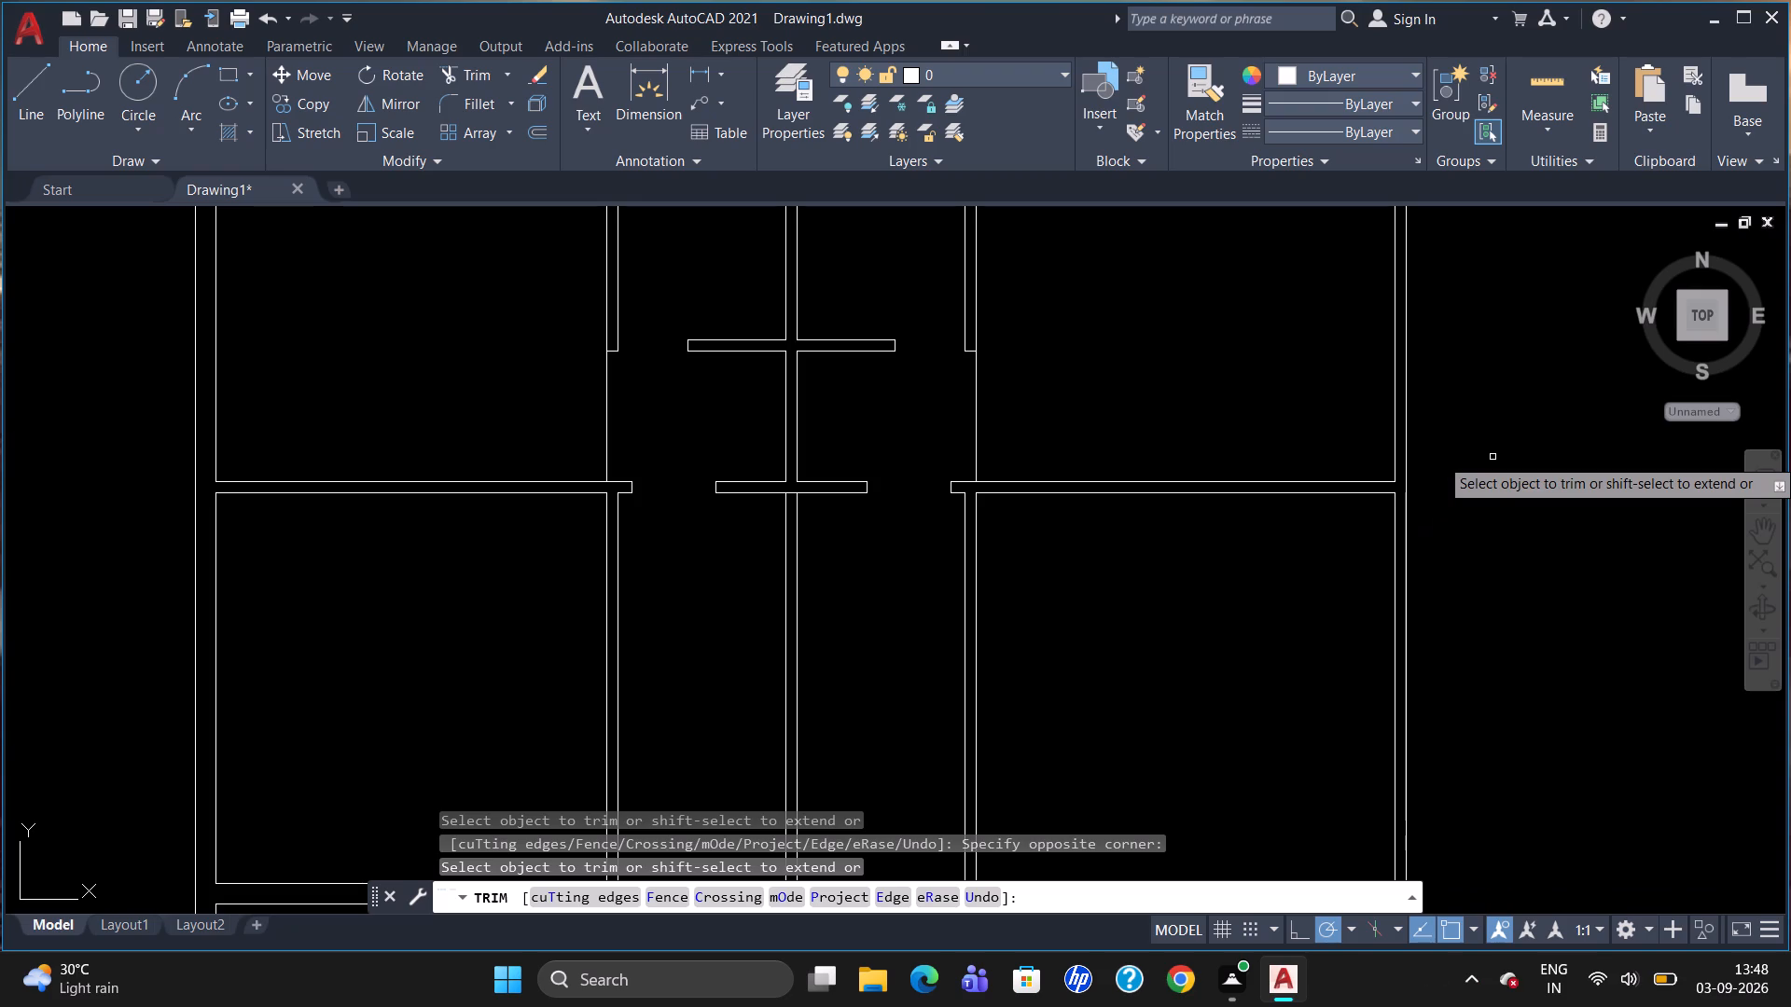
key("Escape")
Offset the long horizontal wall's lower line 7' down into the right-hand room, and offset that new line 5" down for the wall thickness.
key("o")
key("Return")
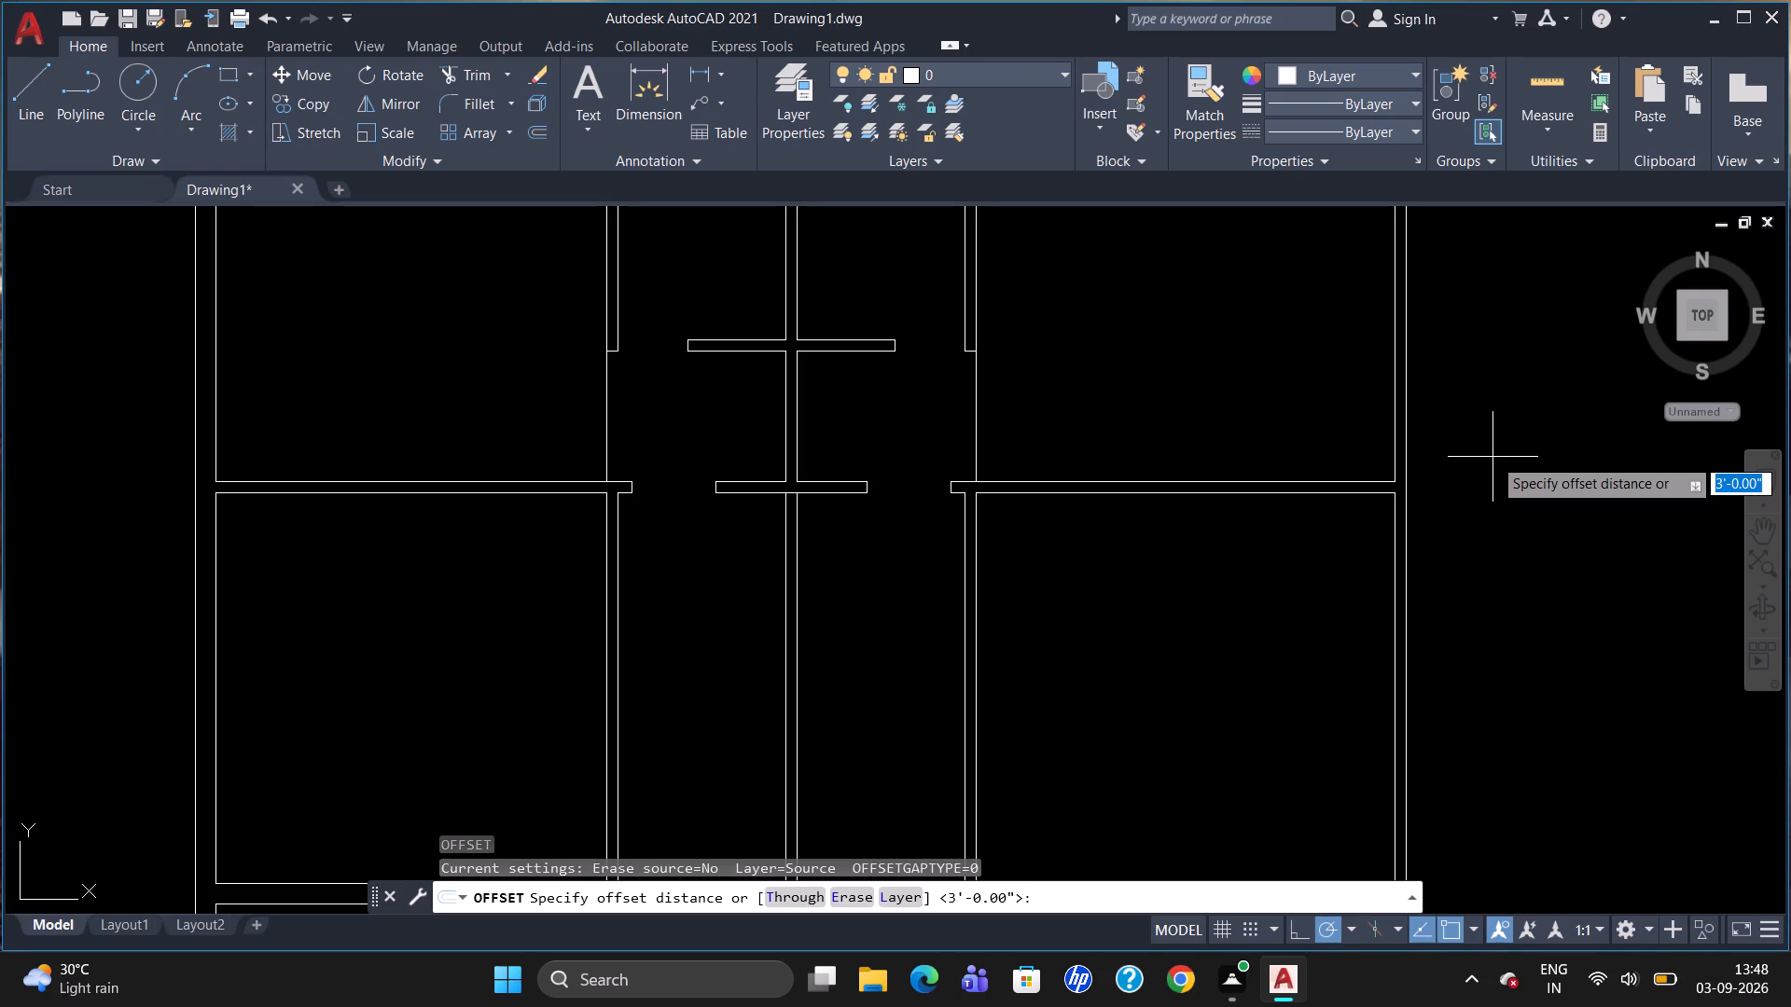
type("7'")
key("Return")
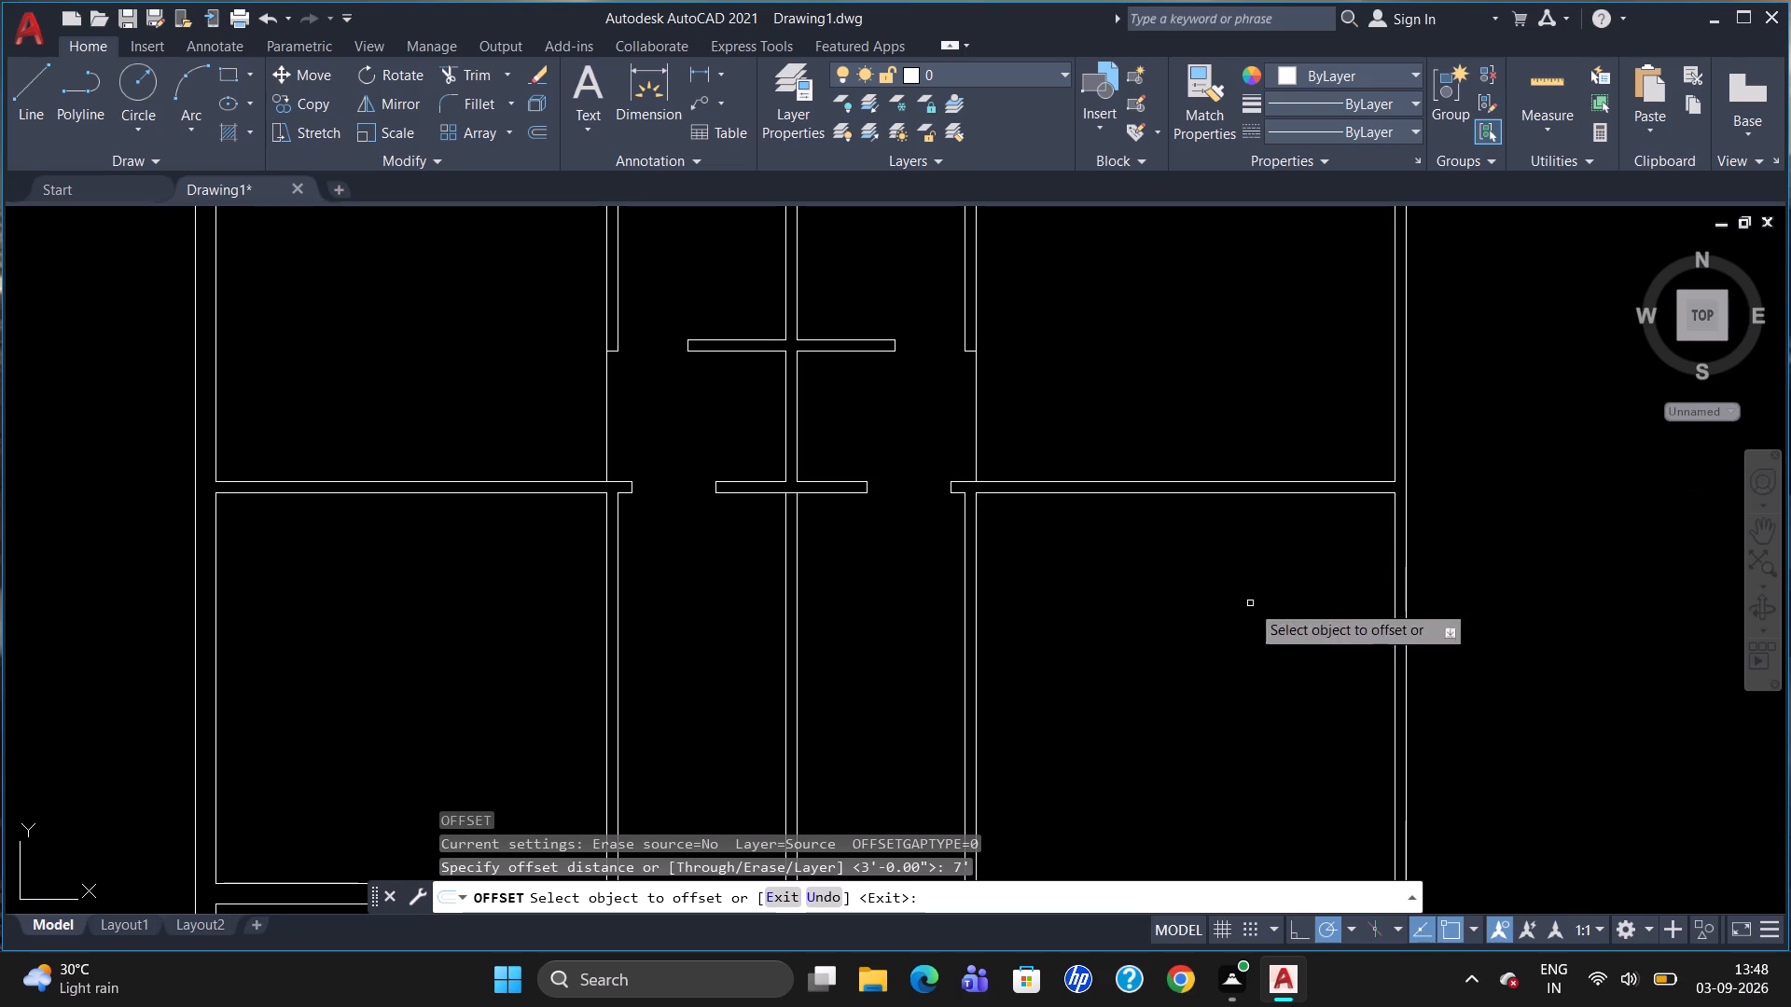
left_click(1186, 490)
left_click(1183, 569)
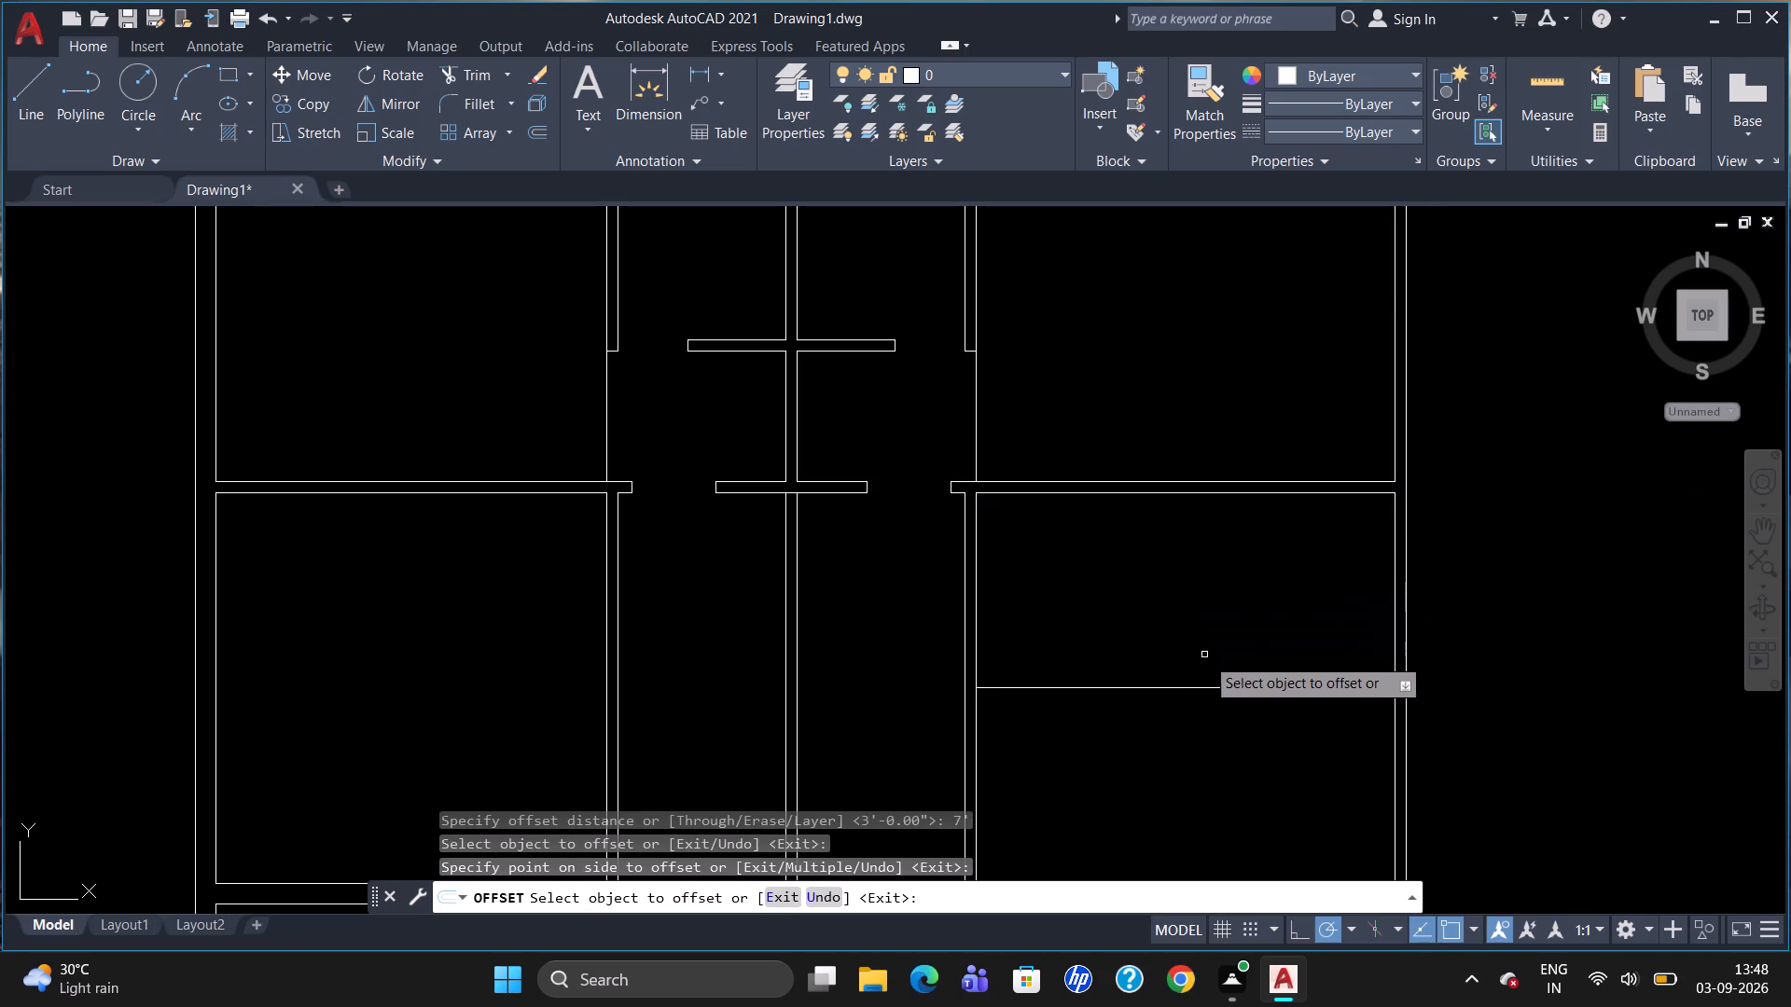
left_click(1213, 690)
type("5\"")
key("Return")
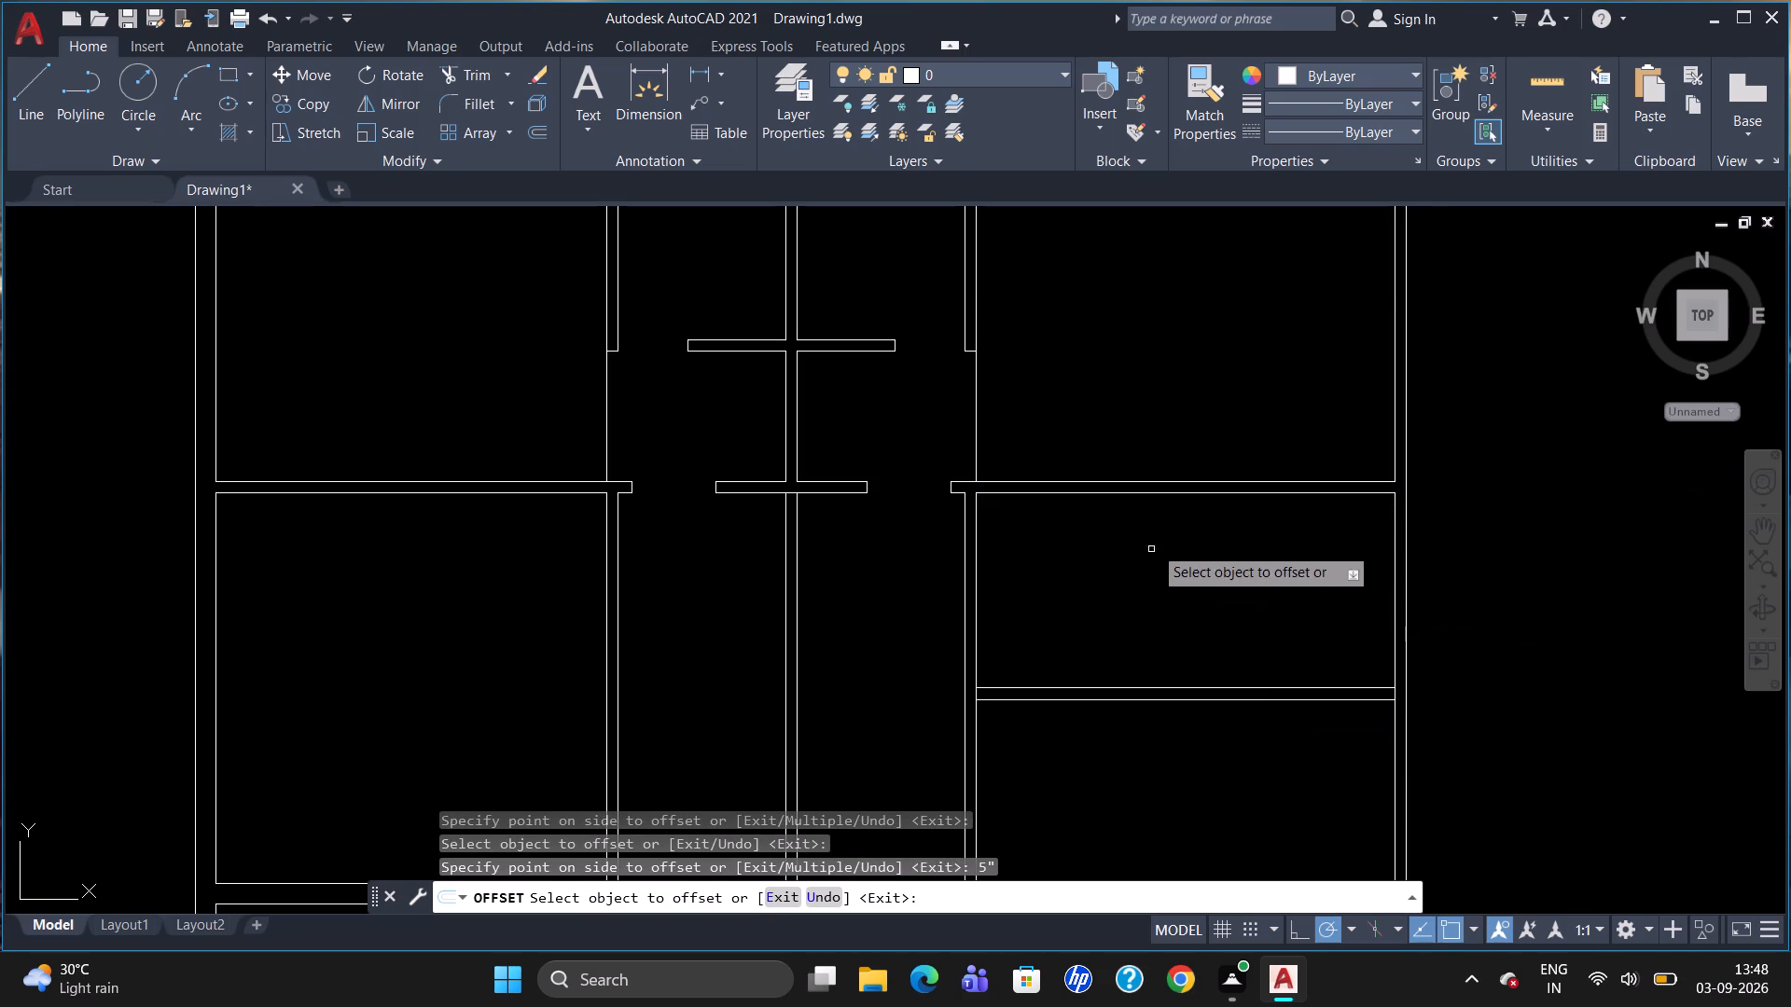
Offset the new cross wall's lower line 7' down, and offset the resulting line 5" down to form a second cross wall.
scroll(1171, 523, "down", 1)
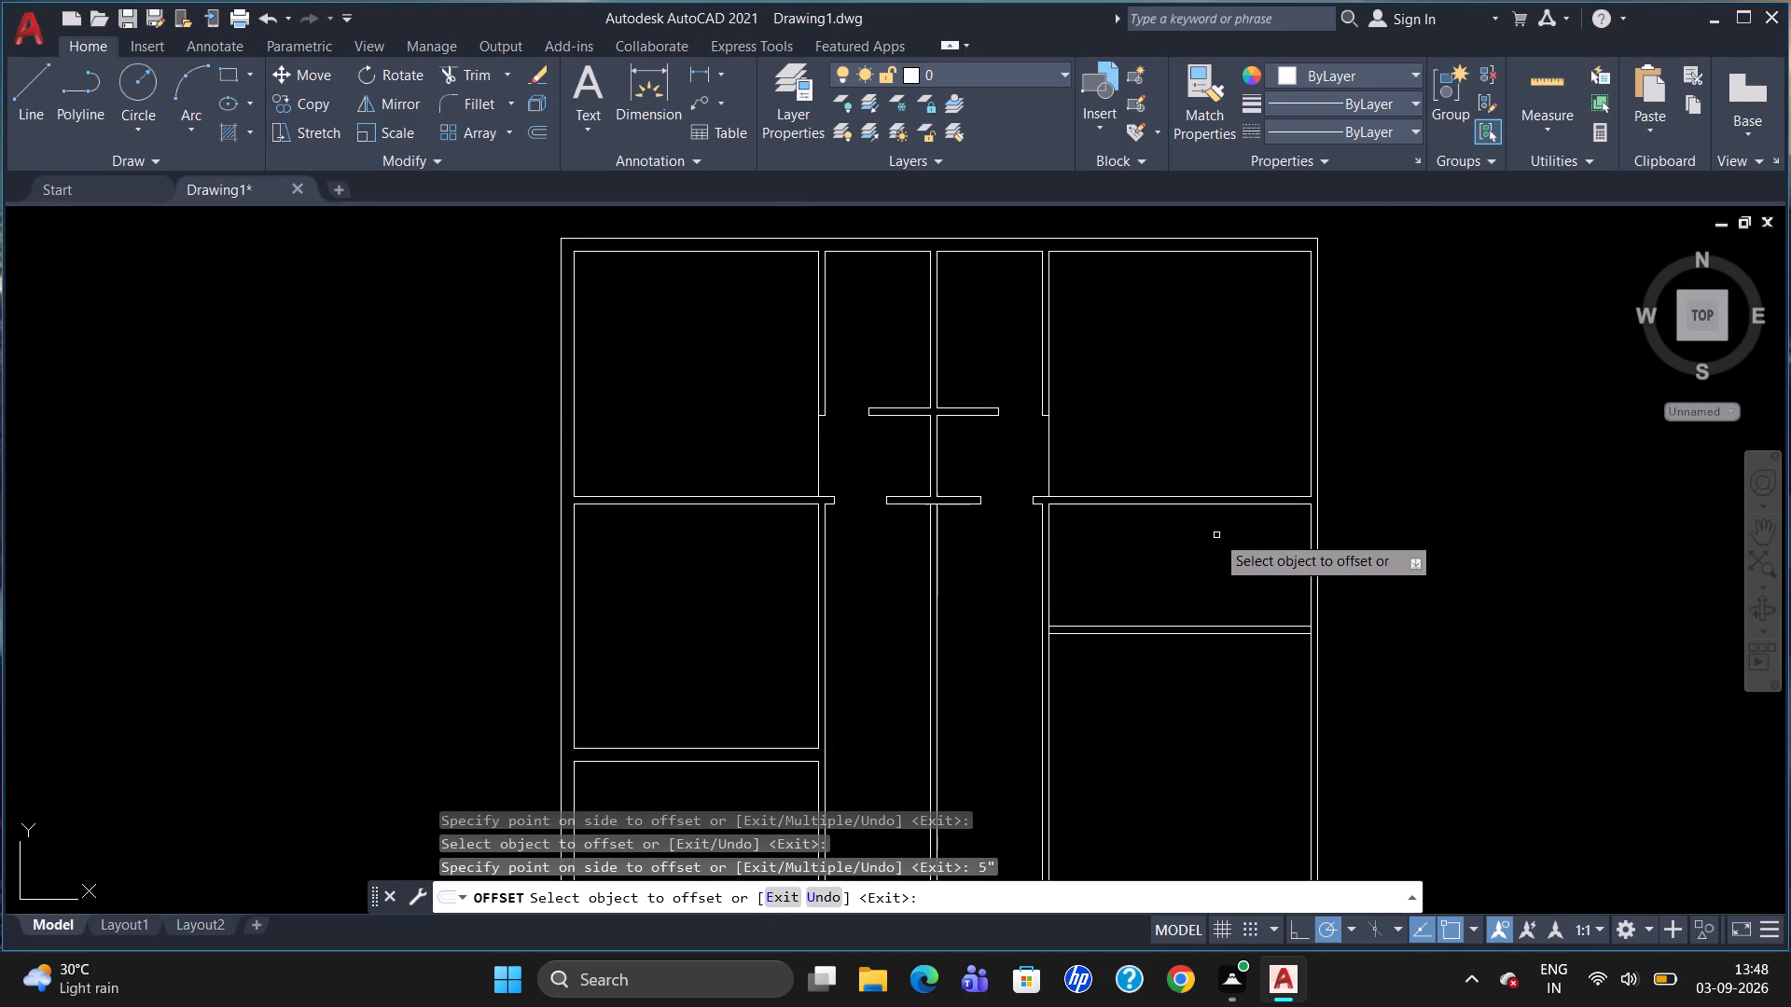
scroll(1214, 525, "down", 2)
scroll(1173, 600, "up", 2)
left_click(1231, 526)
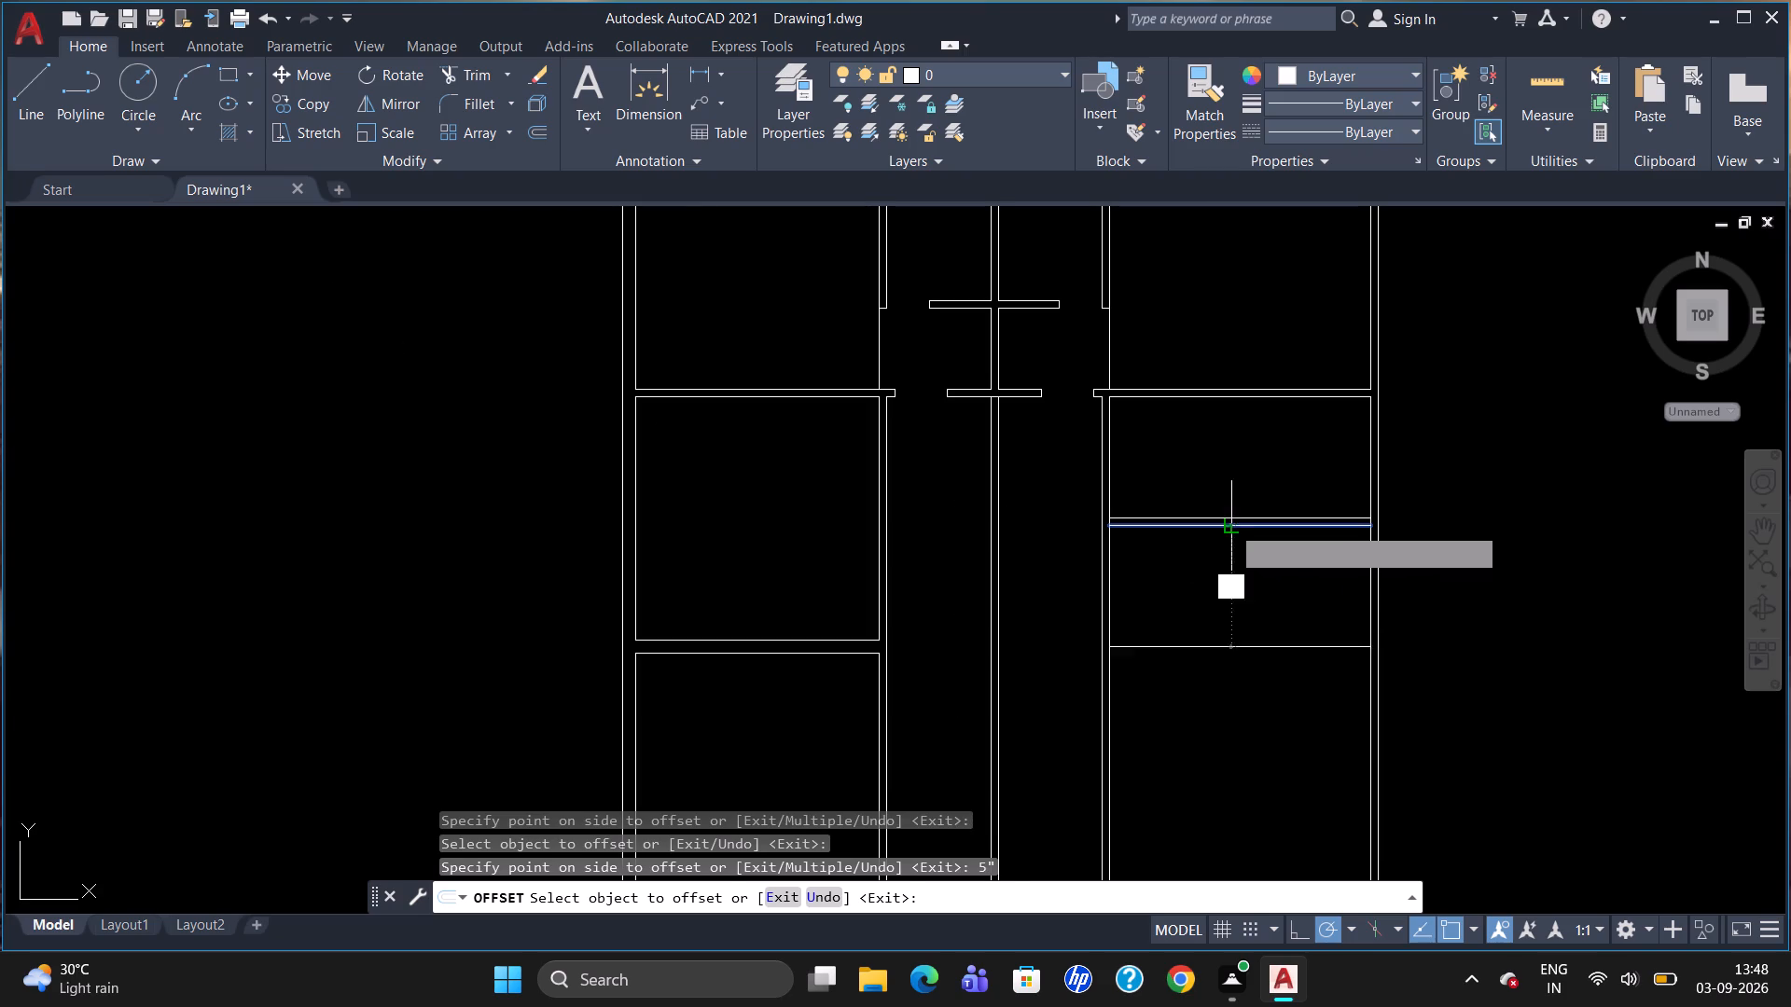
left_click(1235, 570)
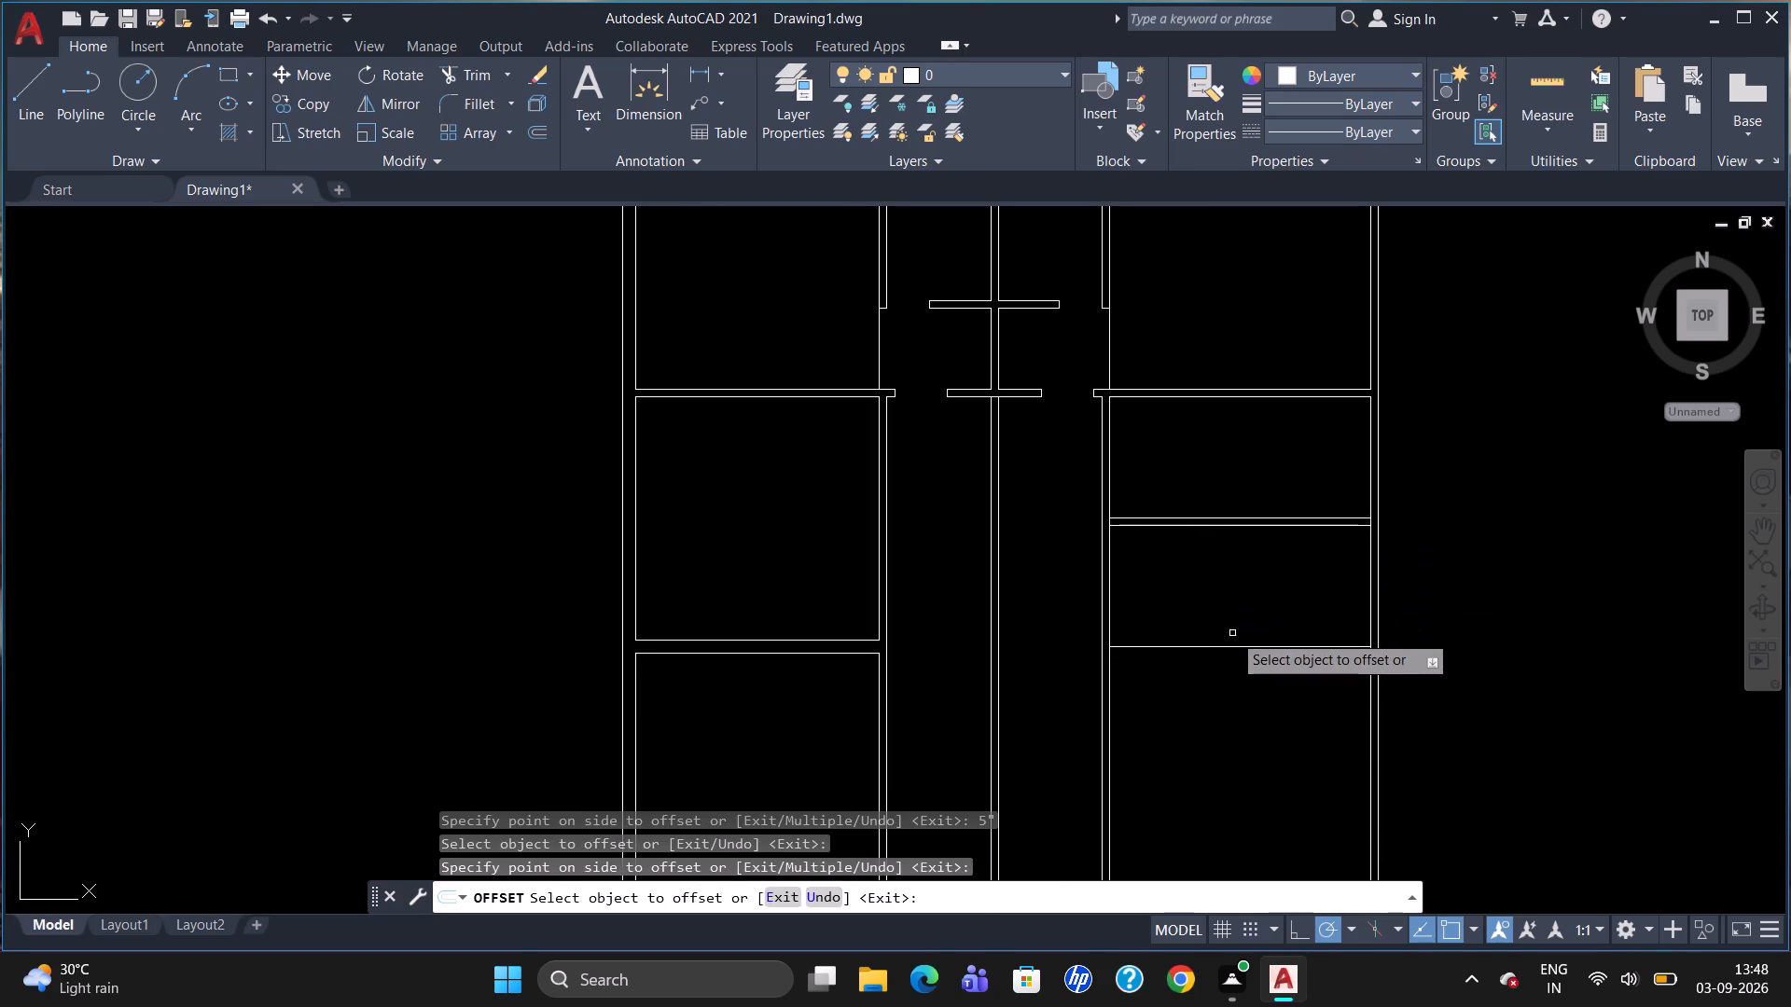
left_click(1244, 643)
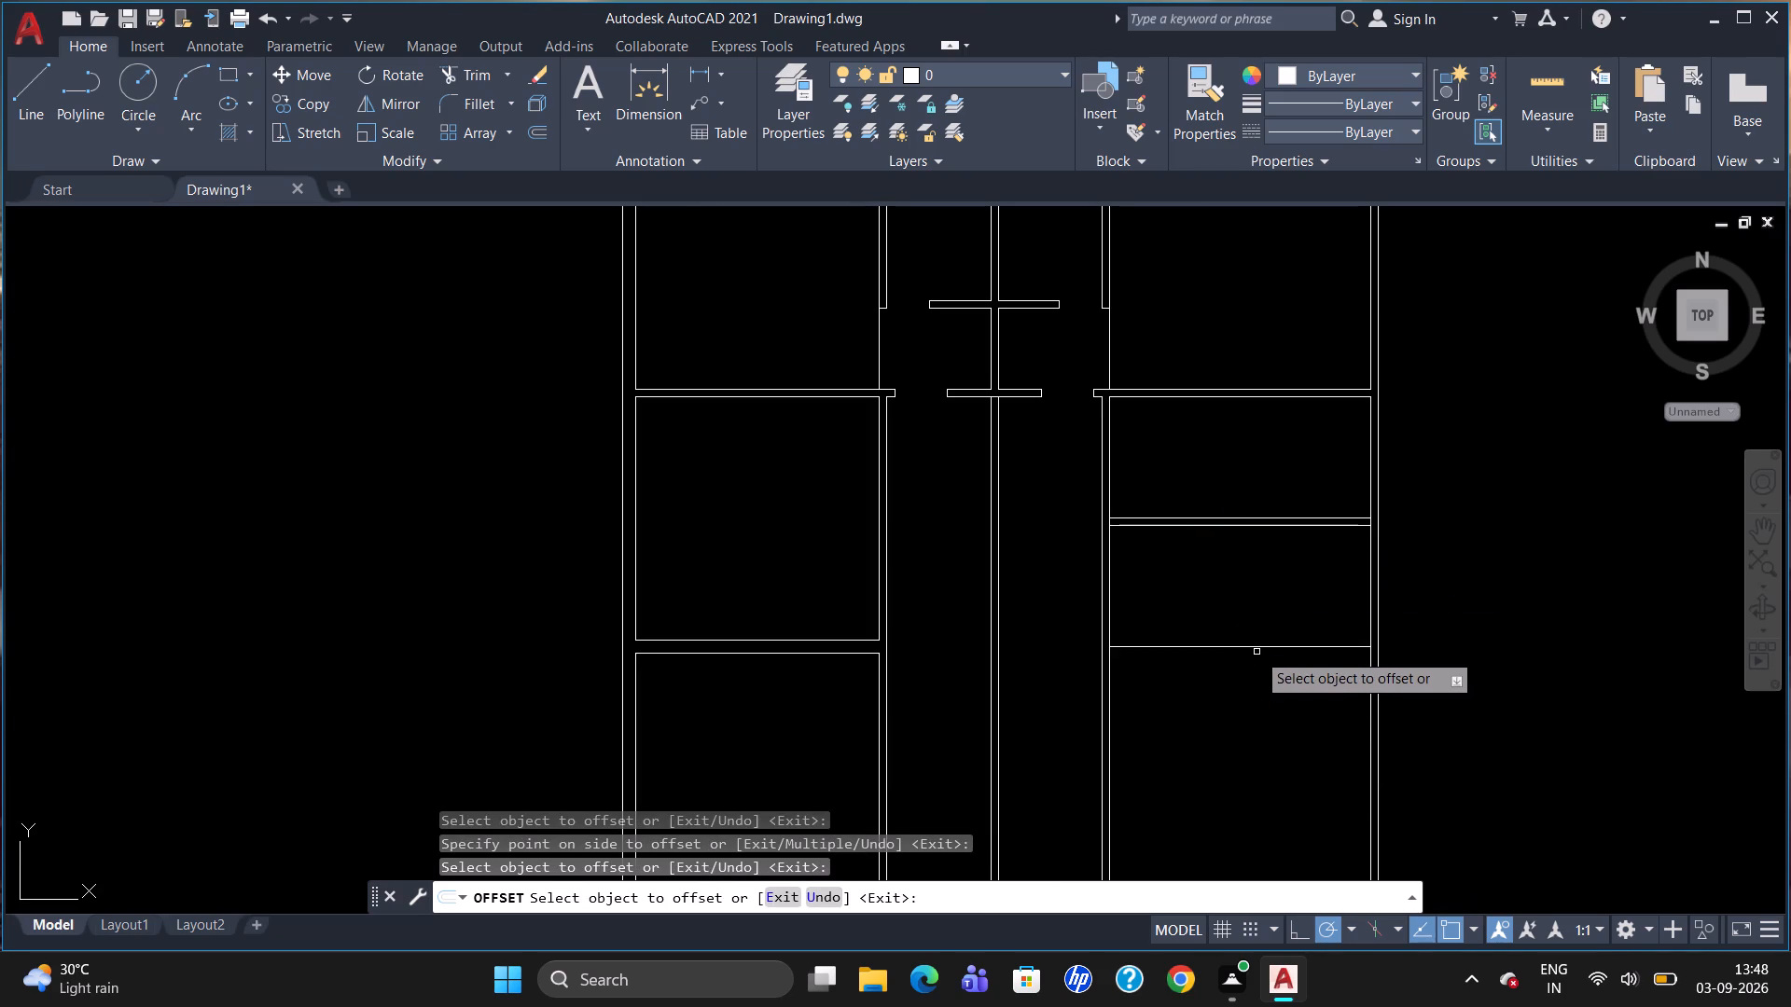
left_click_drag(1256, 648, 1258, 661)
type("5\"")
key("Return")
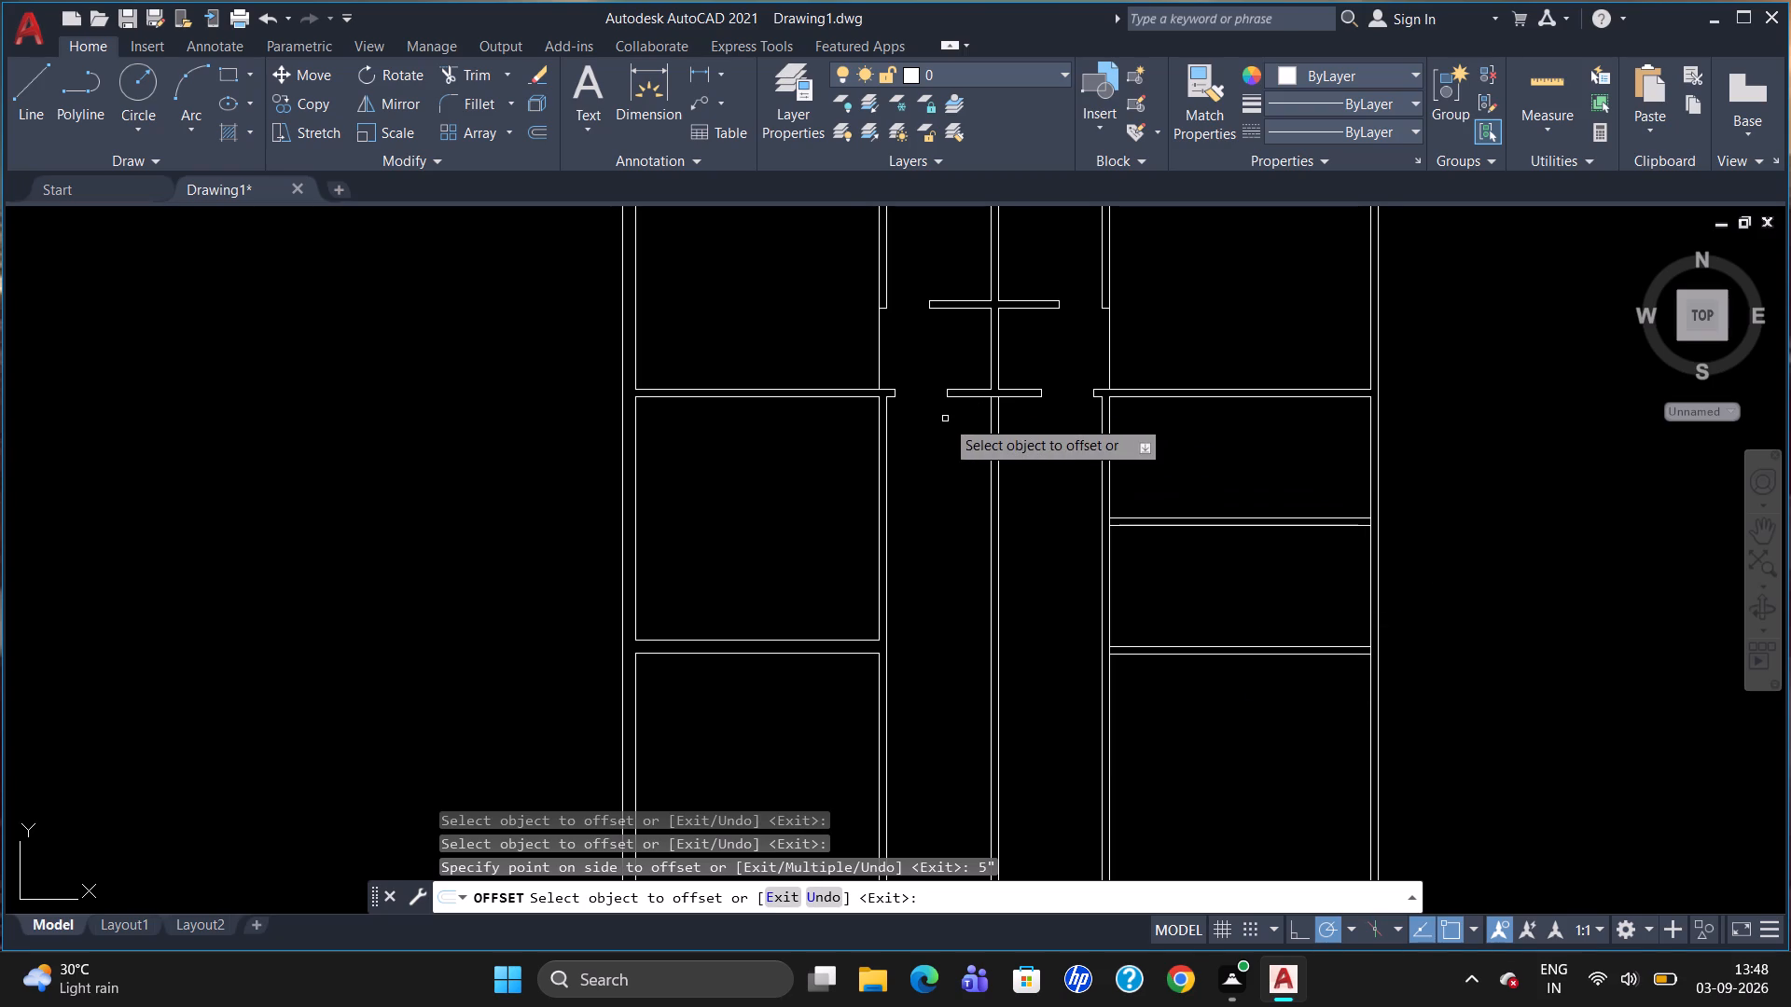
key("Escape")
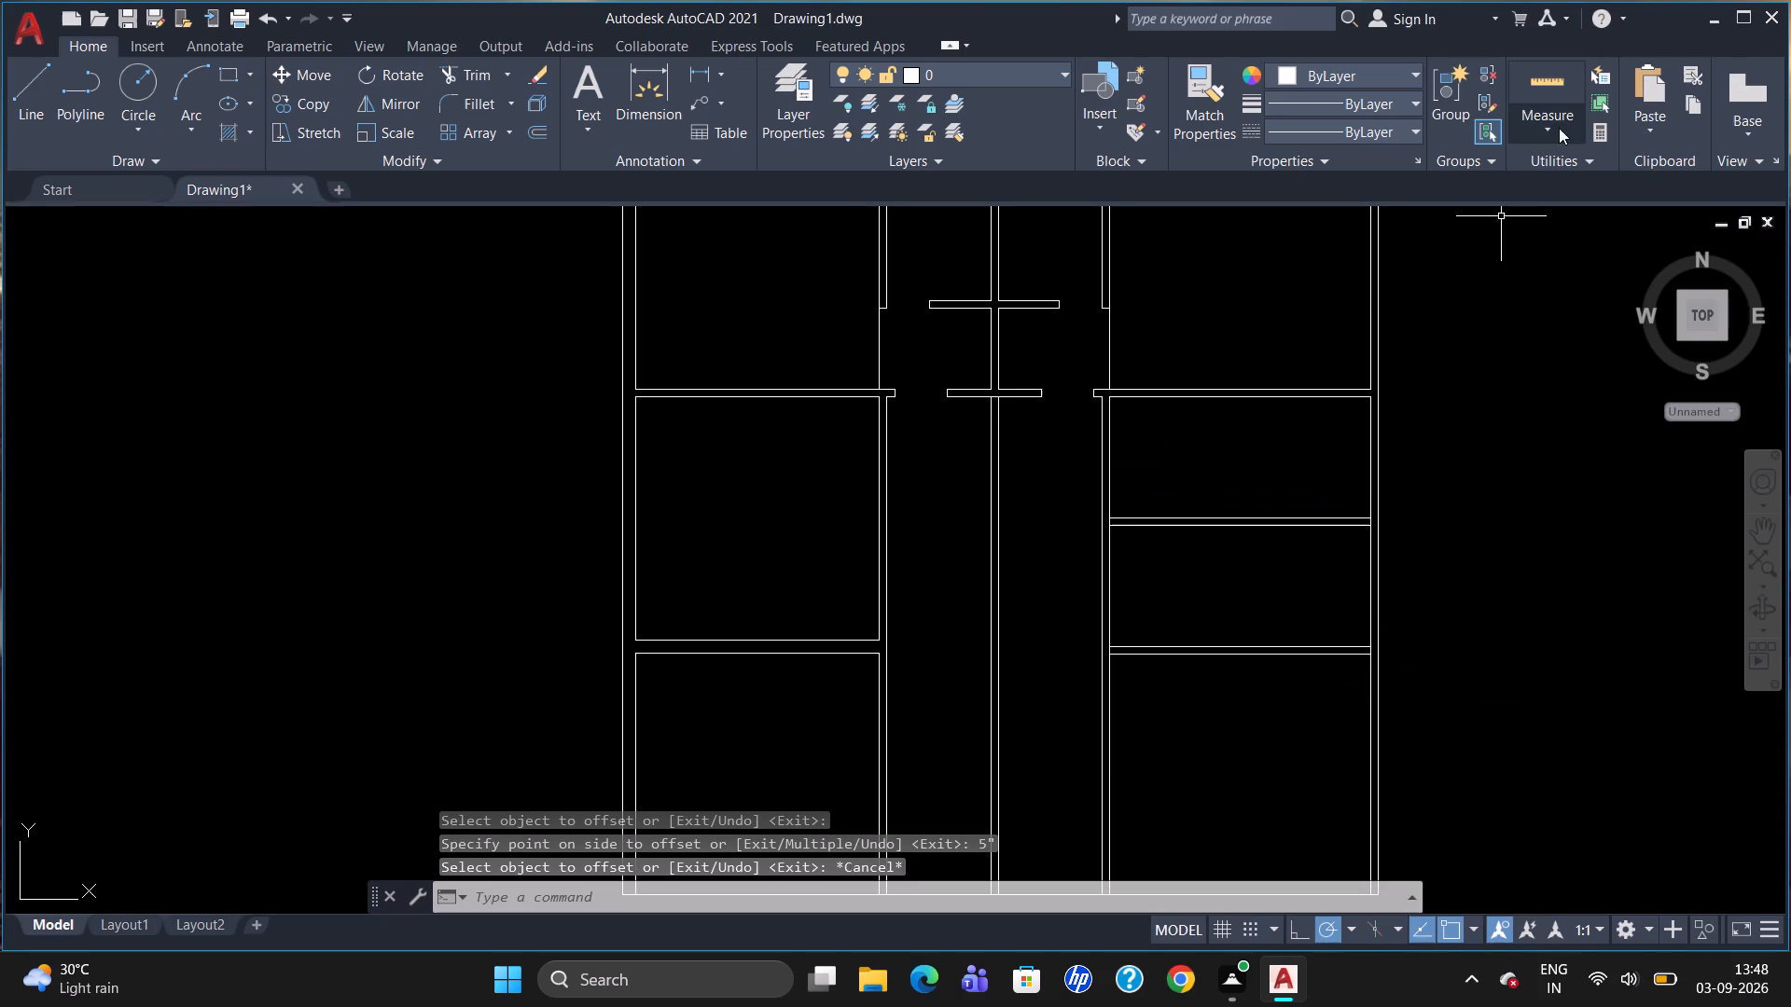
Check the room and corridor dimensions across the floor plan with the Quick measure tool.
left_click(1557, 111)
left_click(1570, 172)
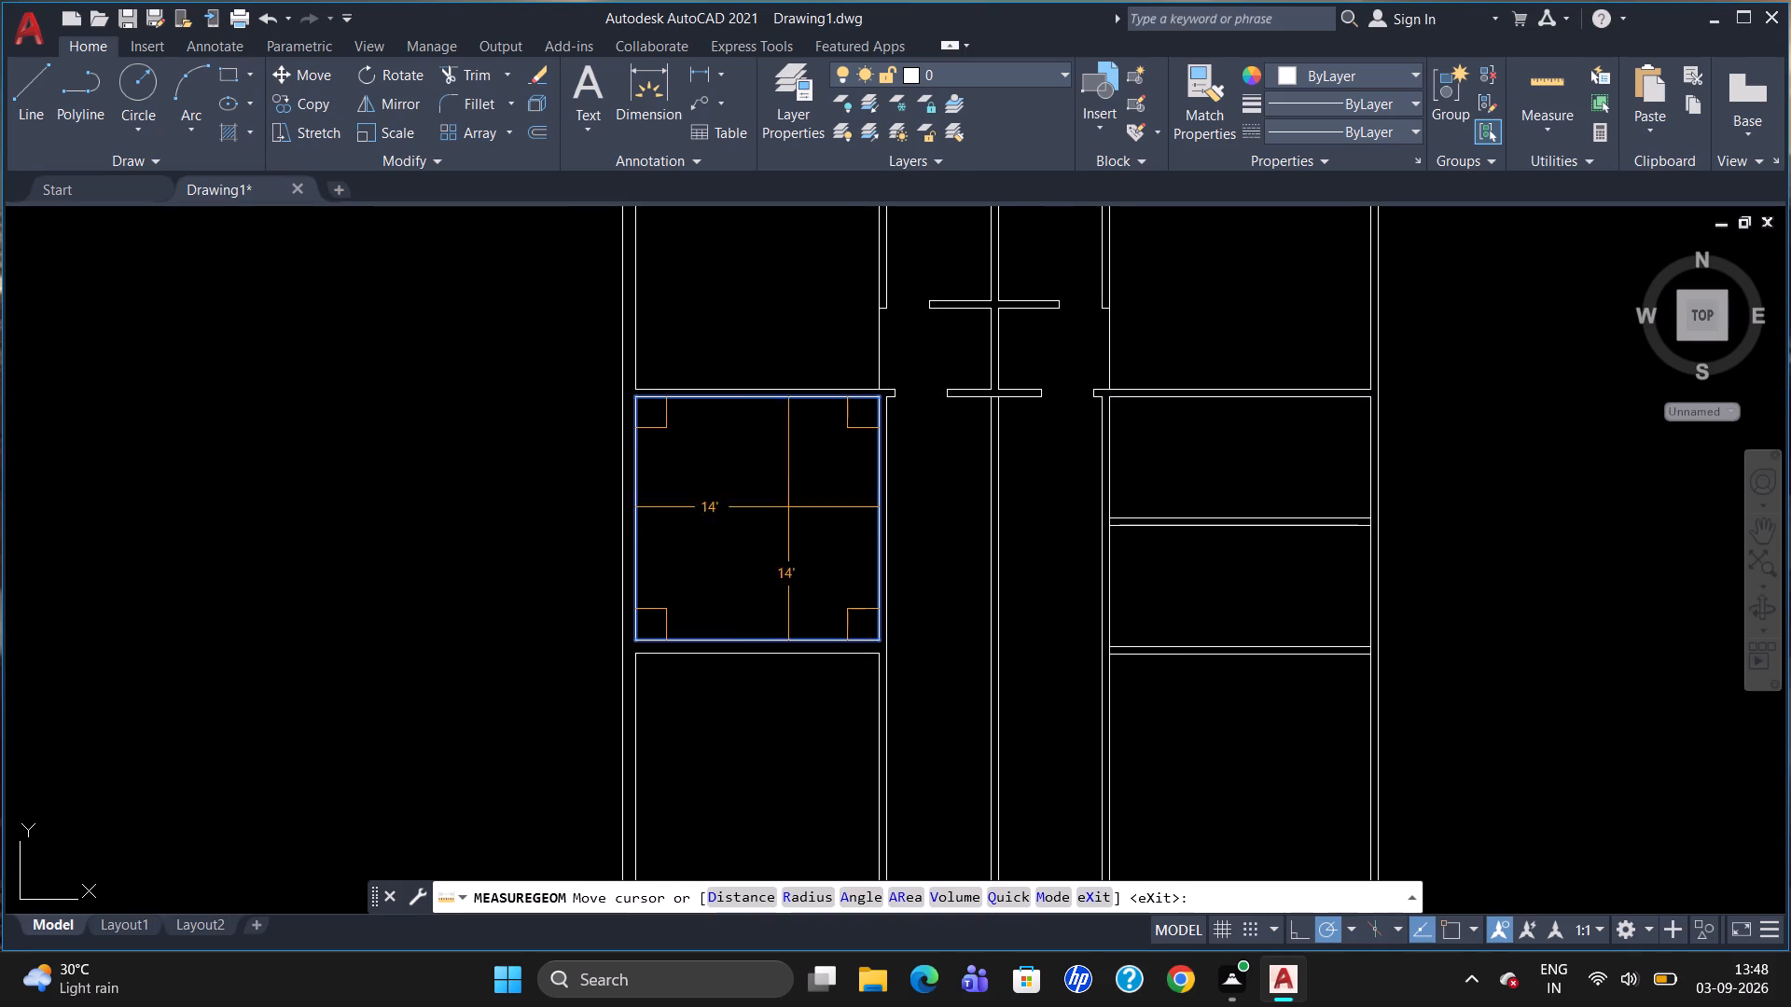
scroll(818, 391, "down", 2)
scroll(997, 319, "up", 2)
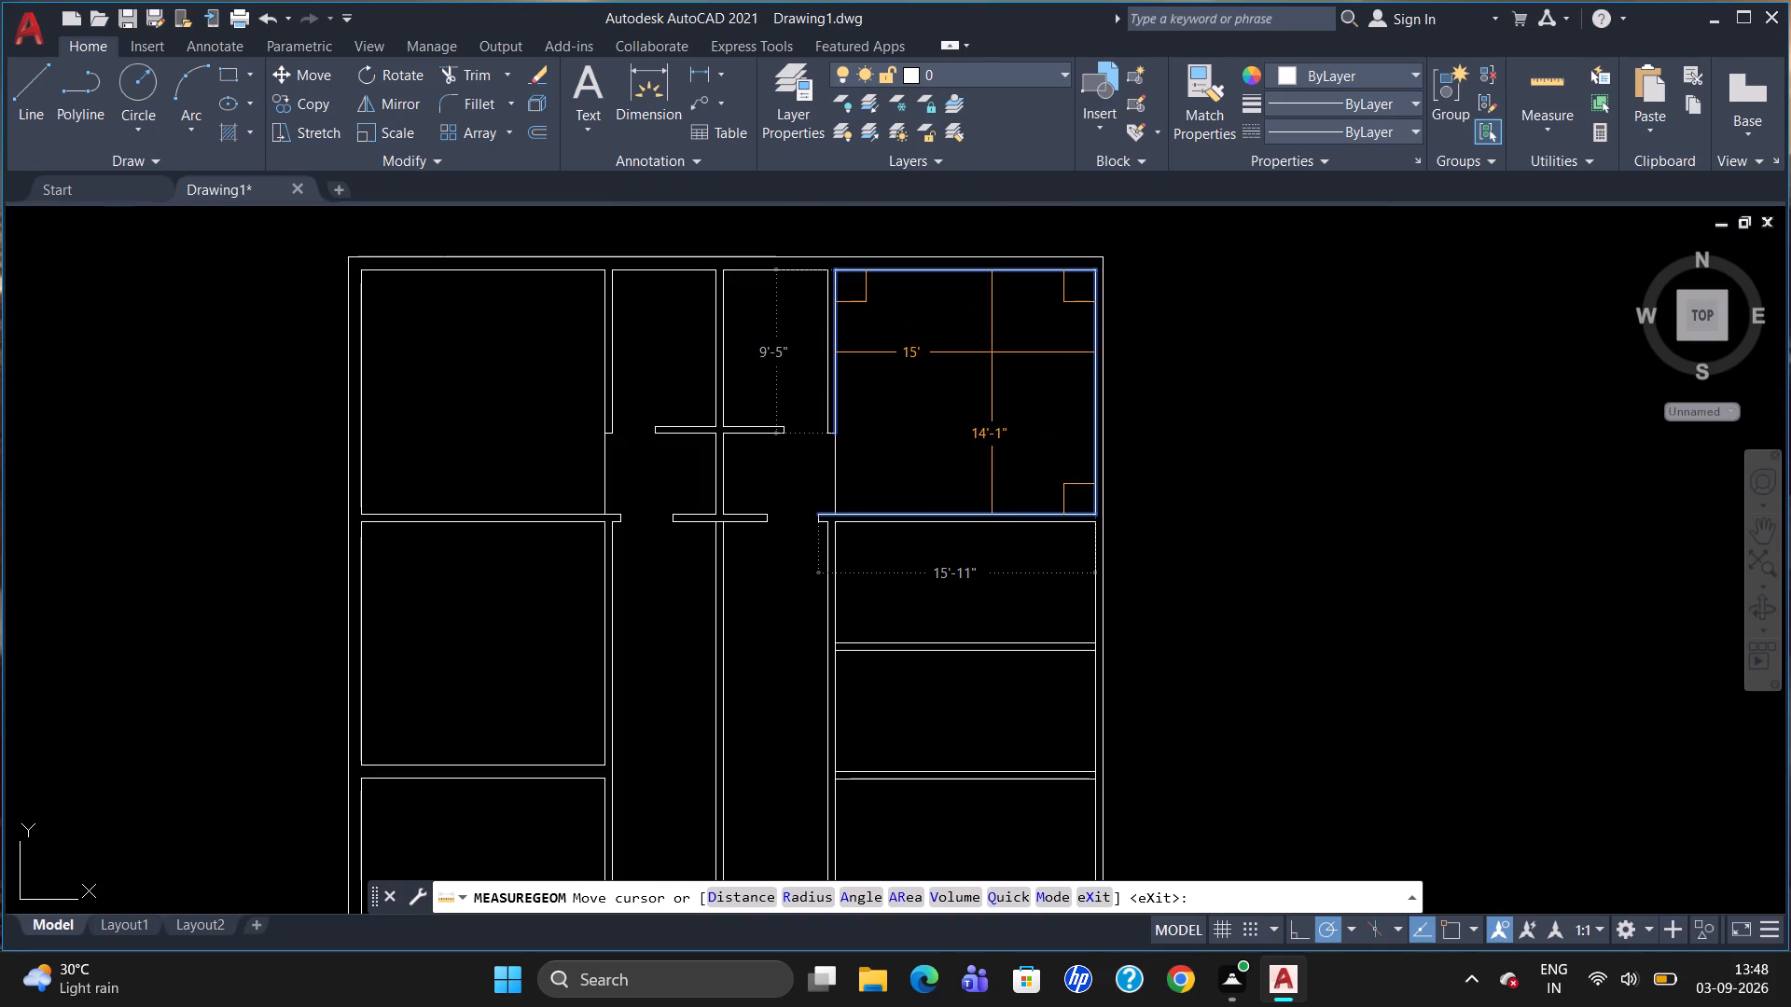
scroll(1010, 349, "down", 1)
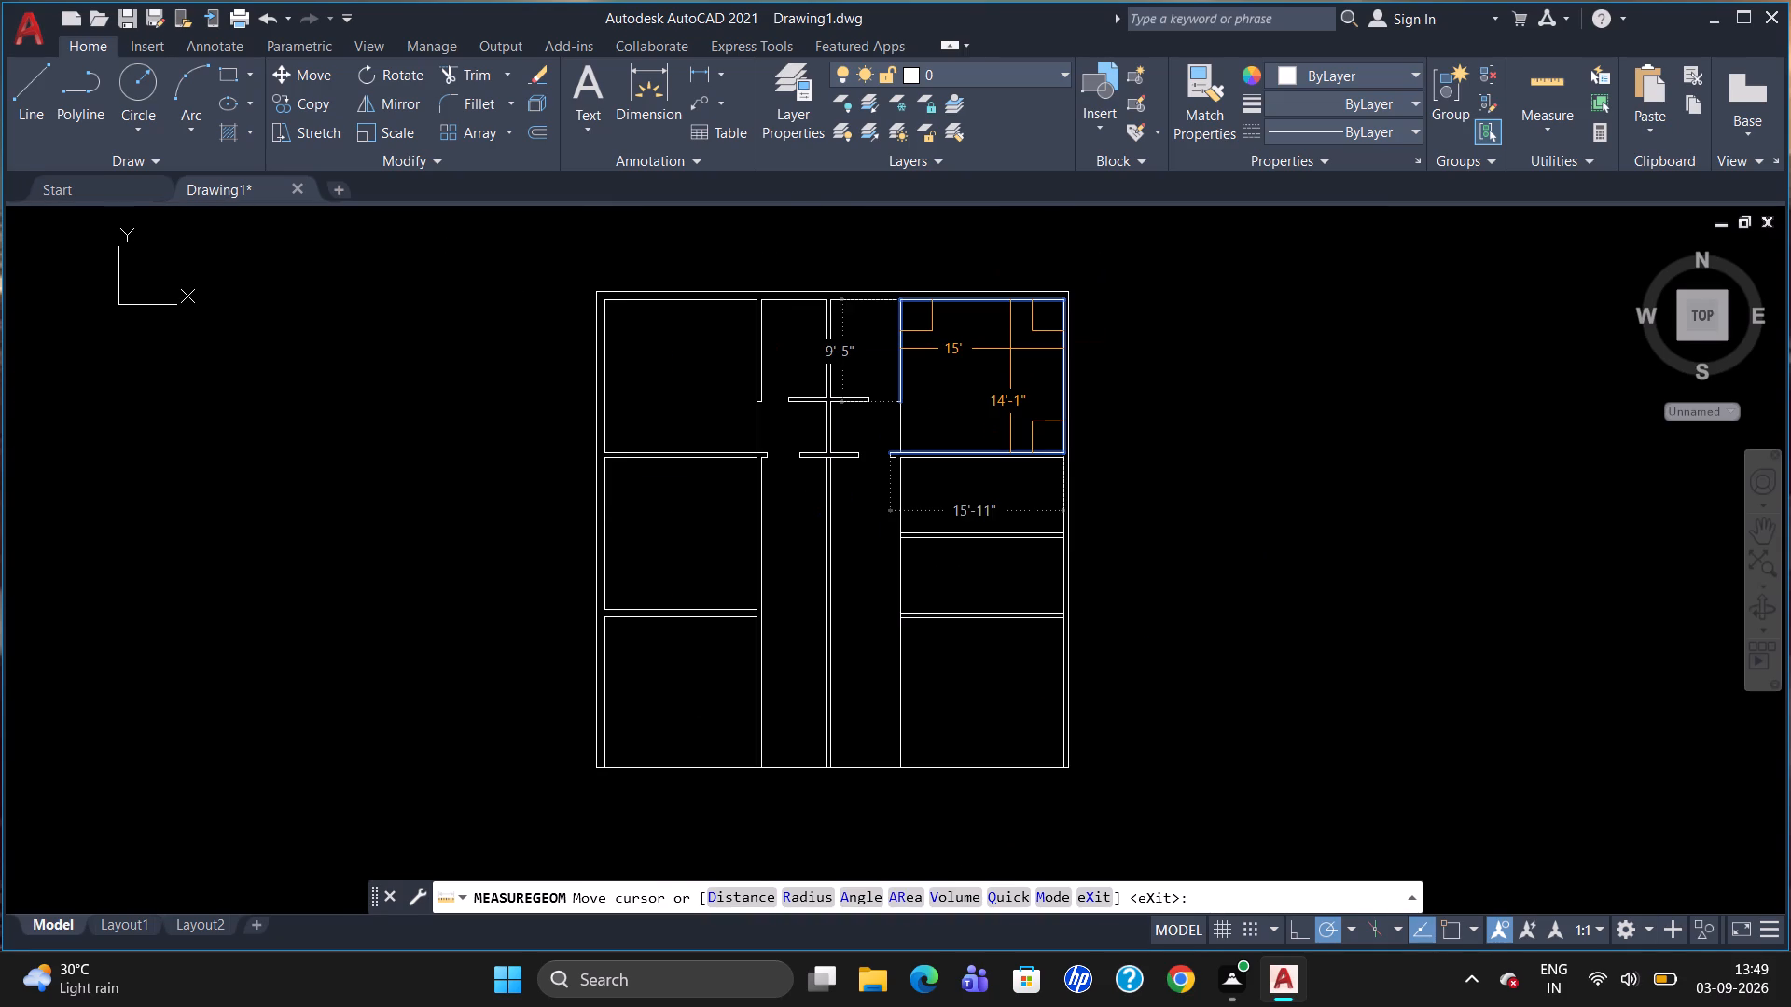
scroll(1020, 358, "down", 1)
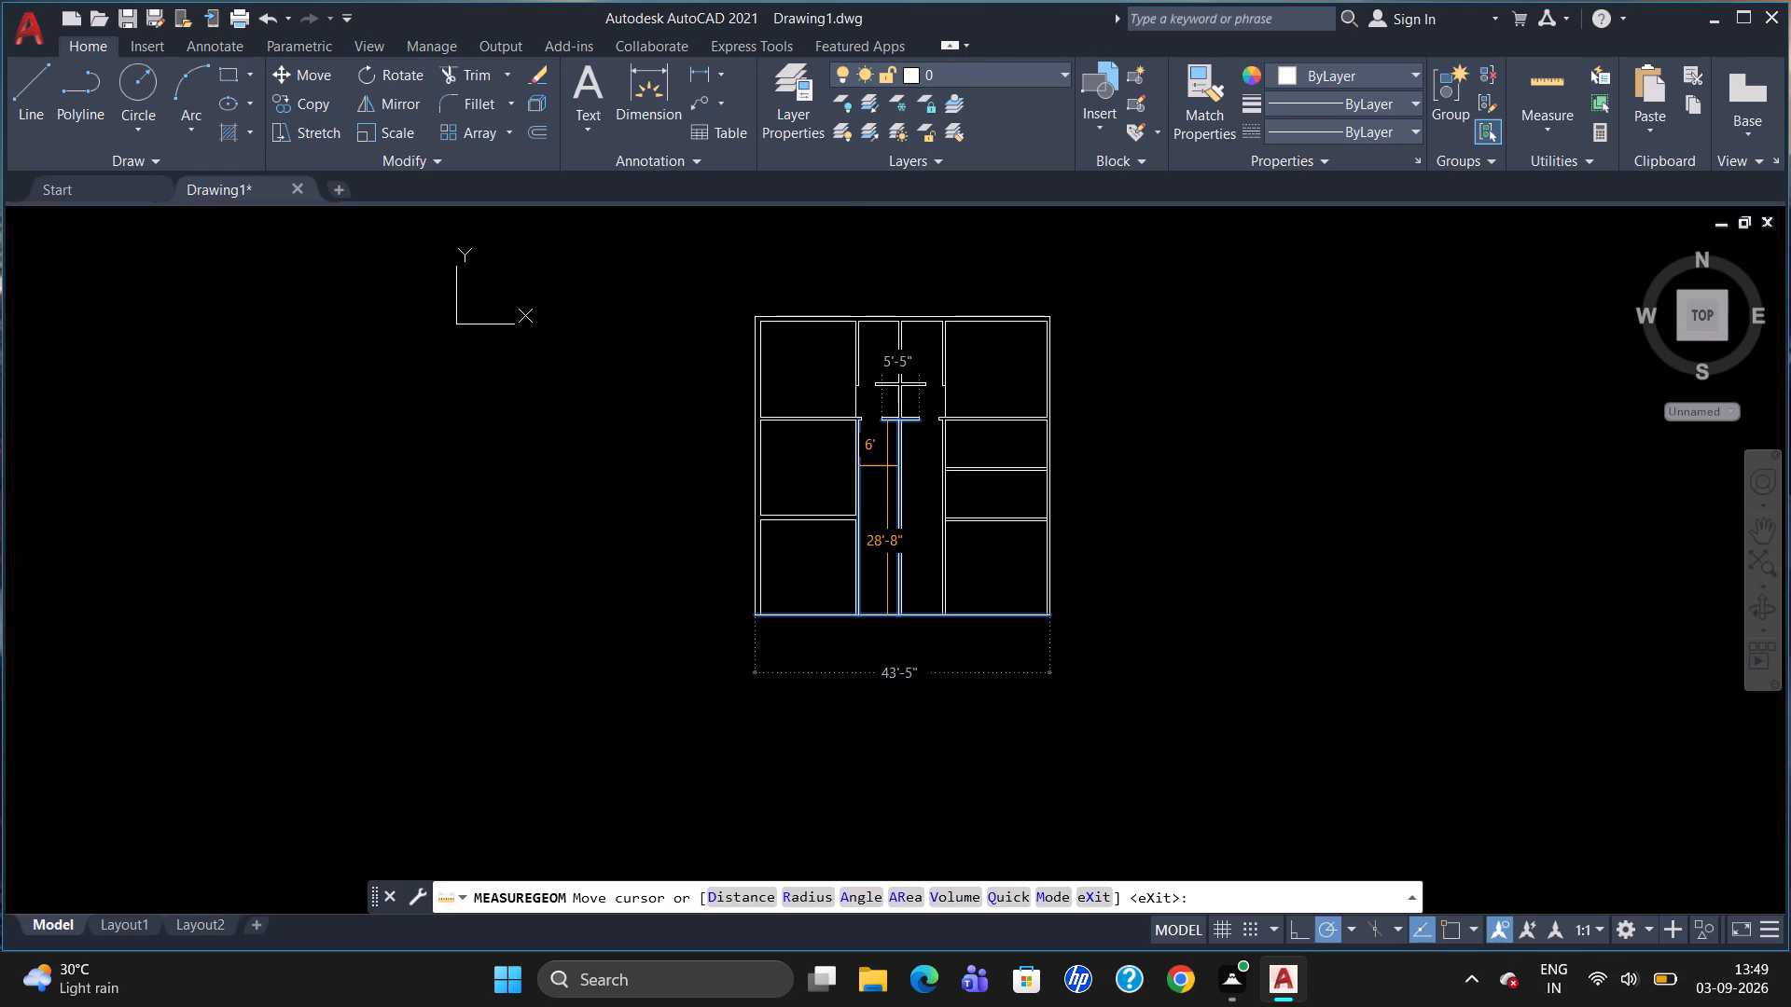
key("Escape")
scroll(896, 379, "up", 3)
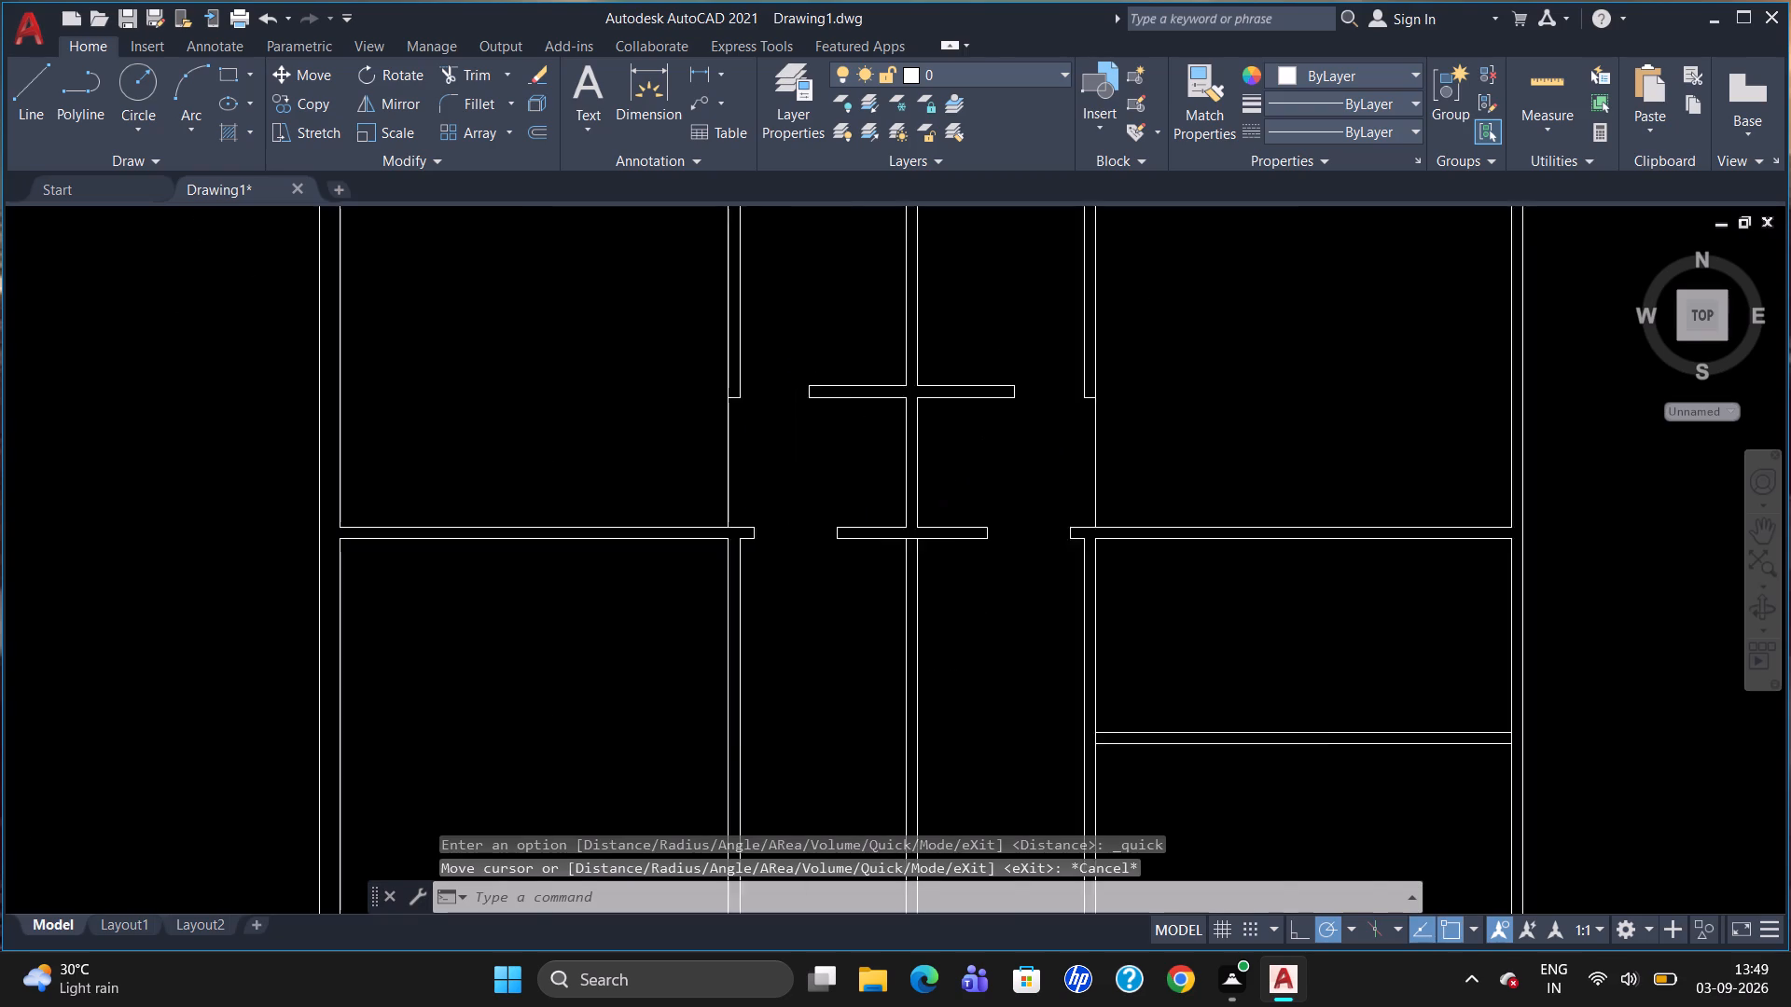
Trim the right outer wall's inner face where the two new cross walls meet it.
scroll(901, 385, "up", 2)
scroll(966, 378, "down", 3)
scroll(1373, 557, "up", 1)
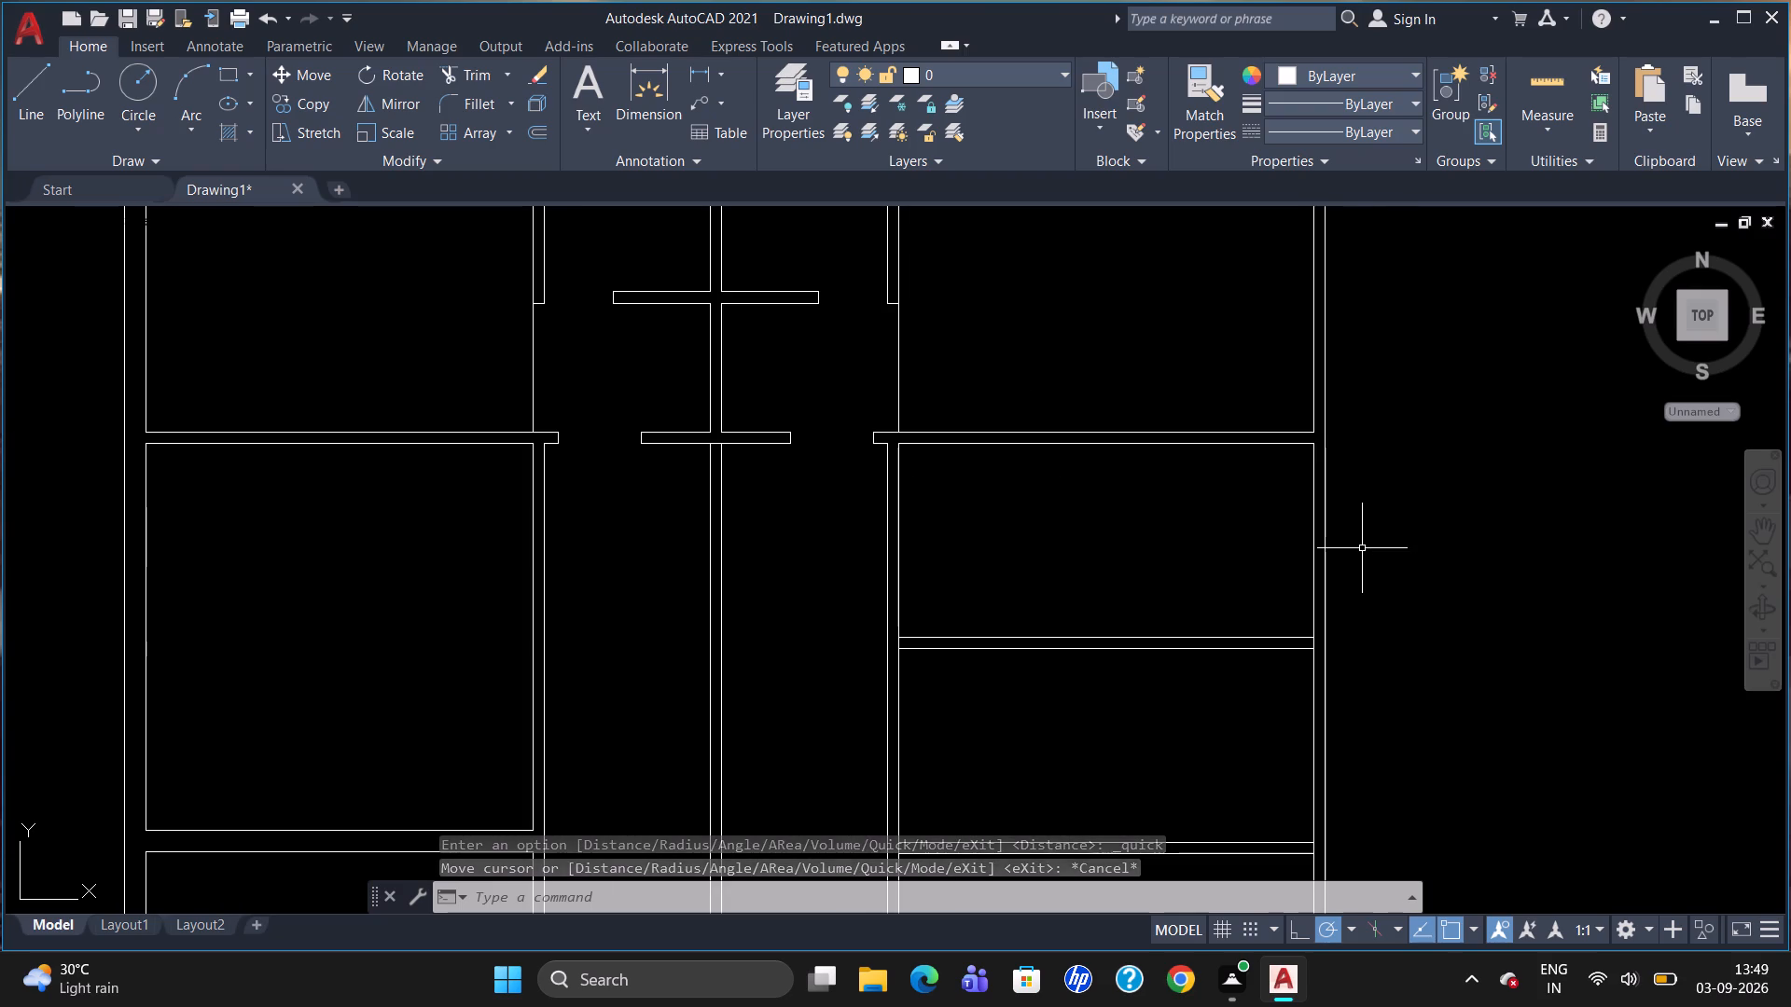
type("TR")
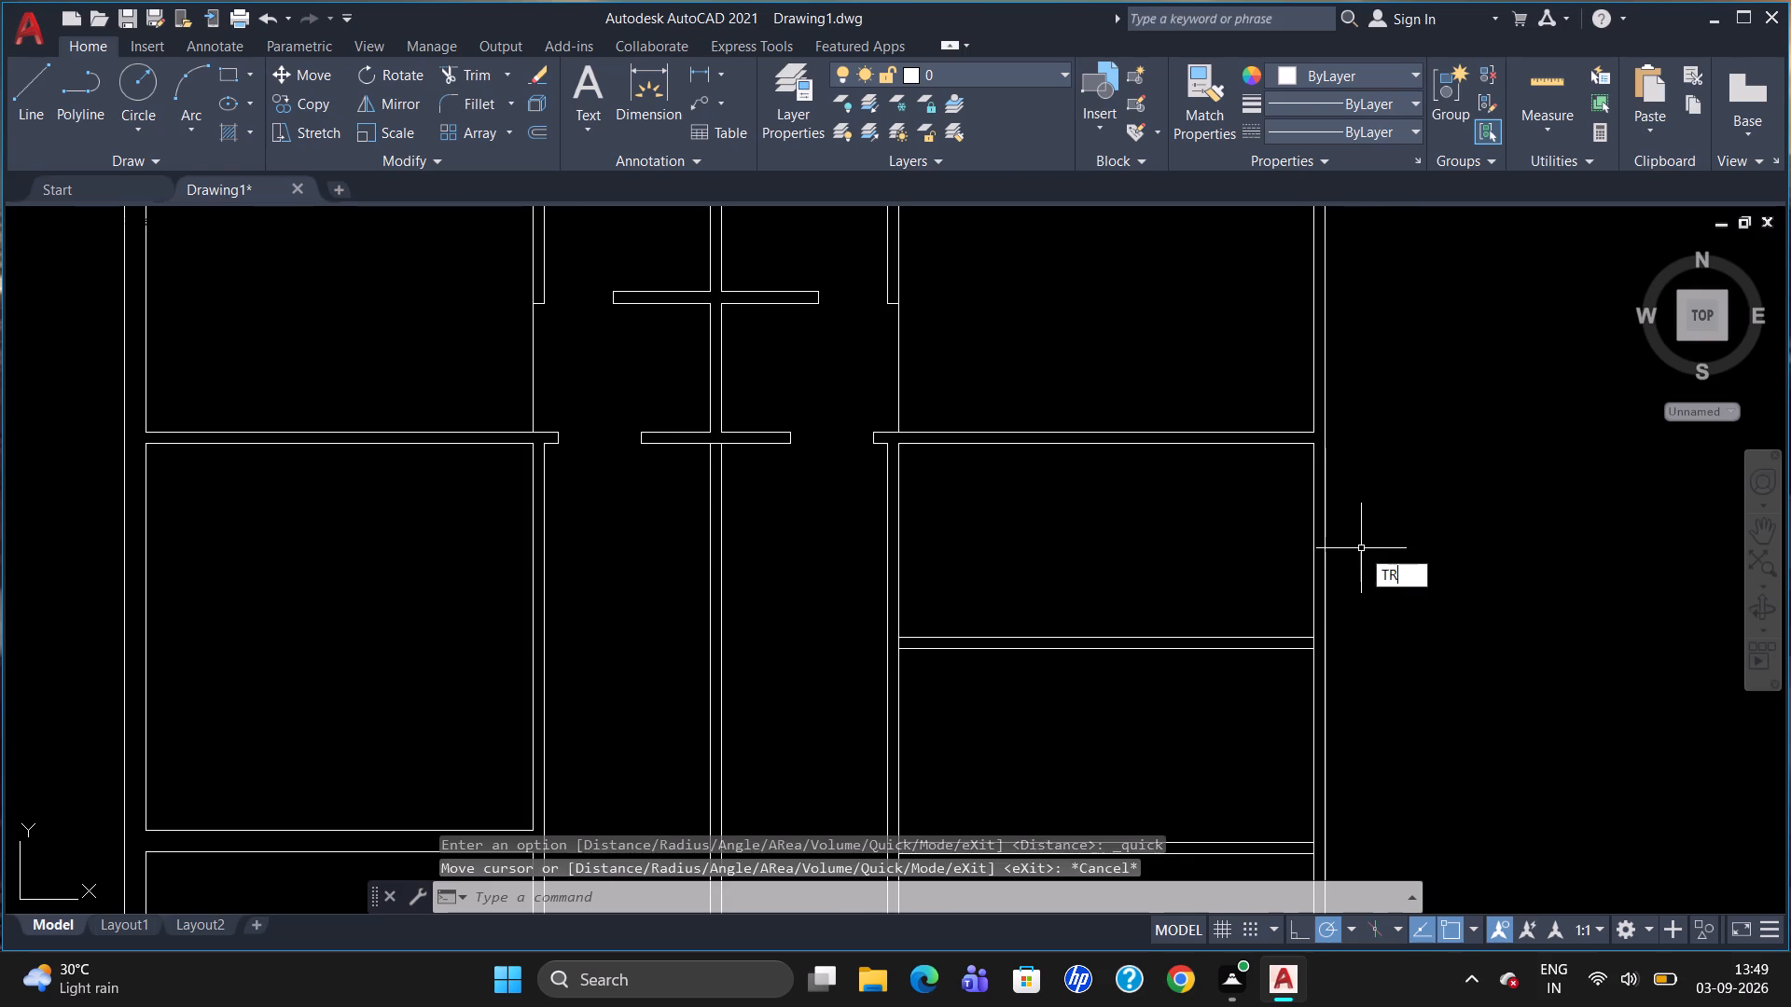
key("Return")
key("Return")
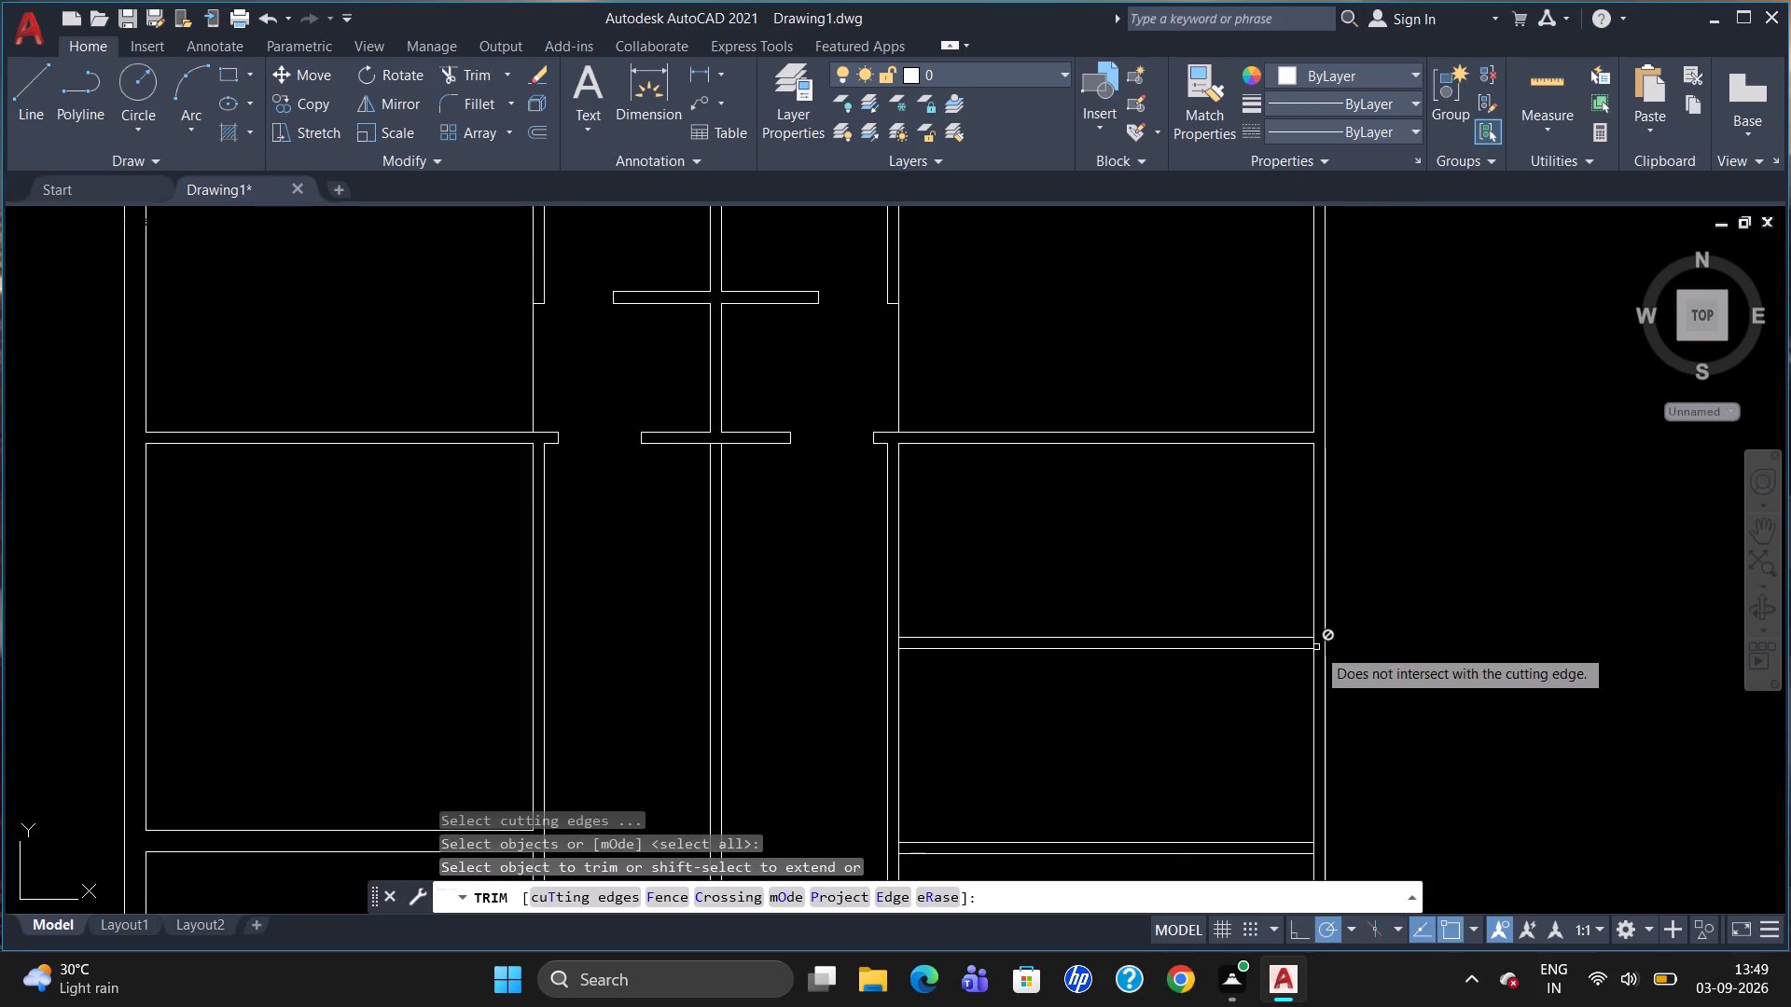
left_click(1314, 642)
scroll(1366, 600, "down", 2)
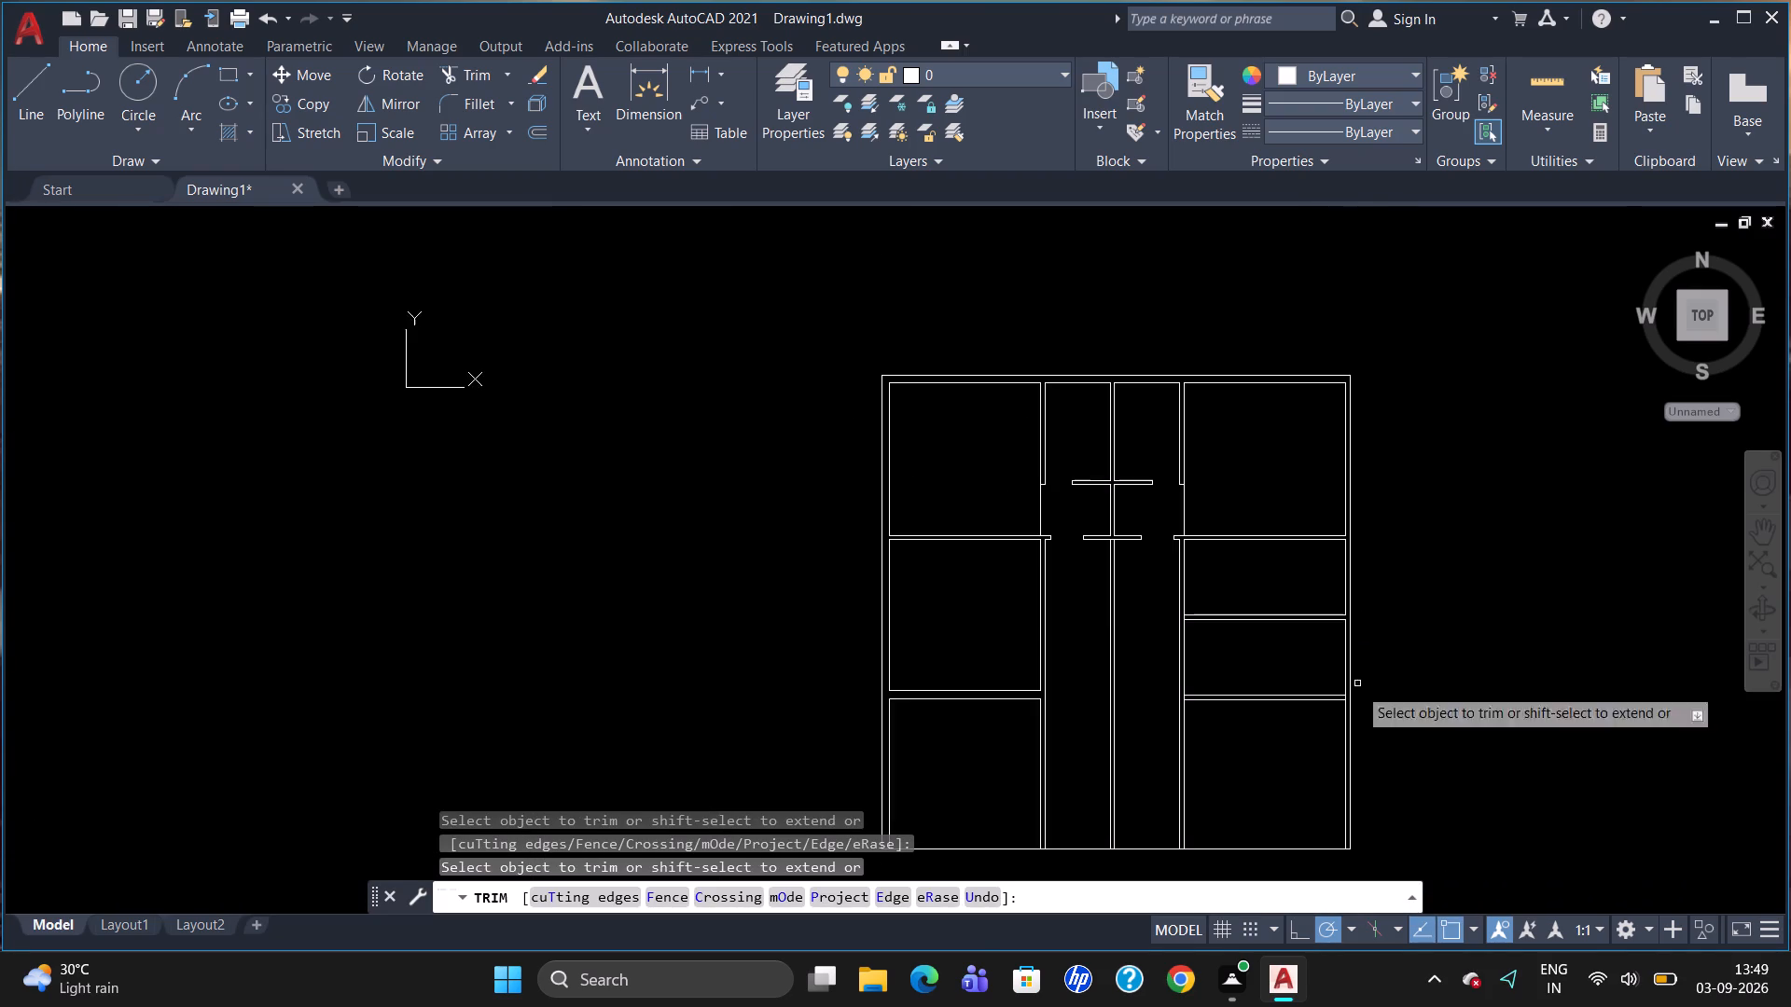
scroll(1350, 700, "up", 3)
left_click(1340, 699)
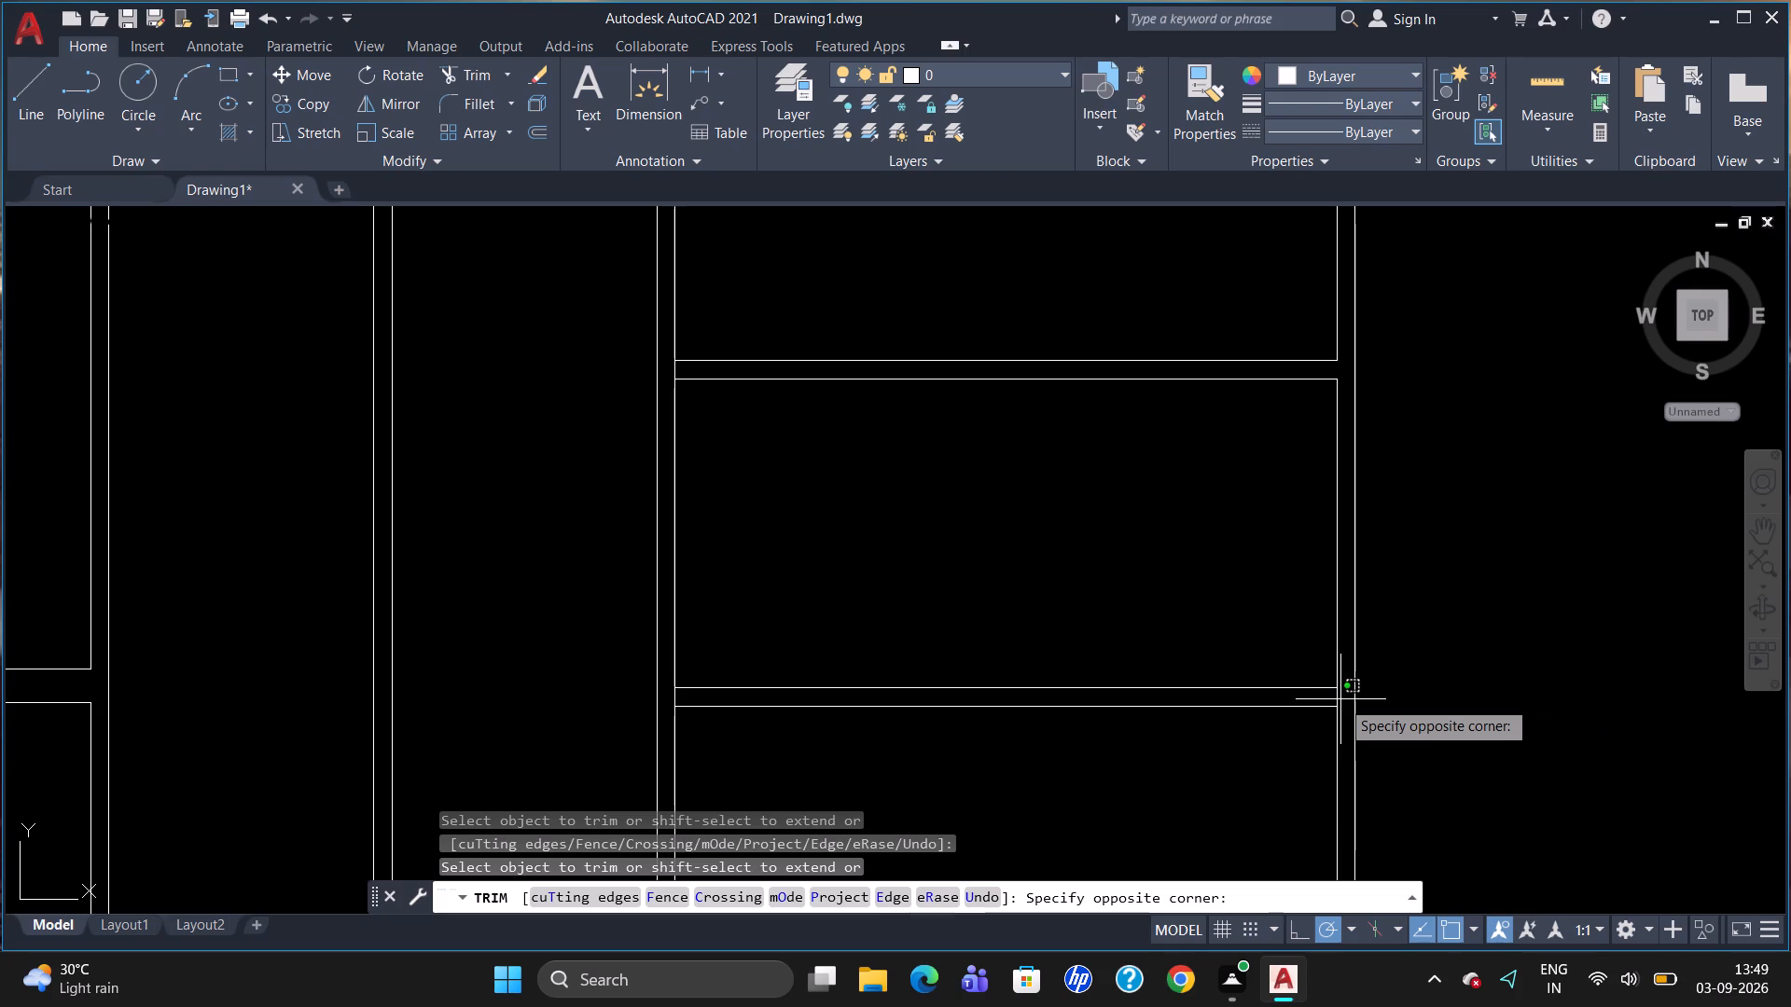
left_click(1339, 697)
left_click(1338, 697)
scroll(1377, 656, "down", 2)
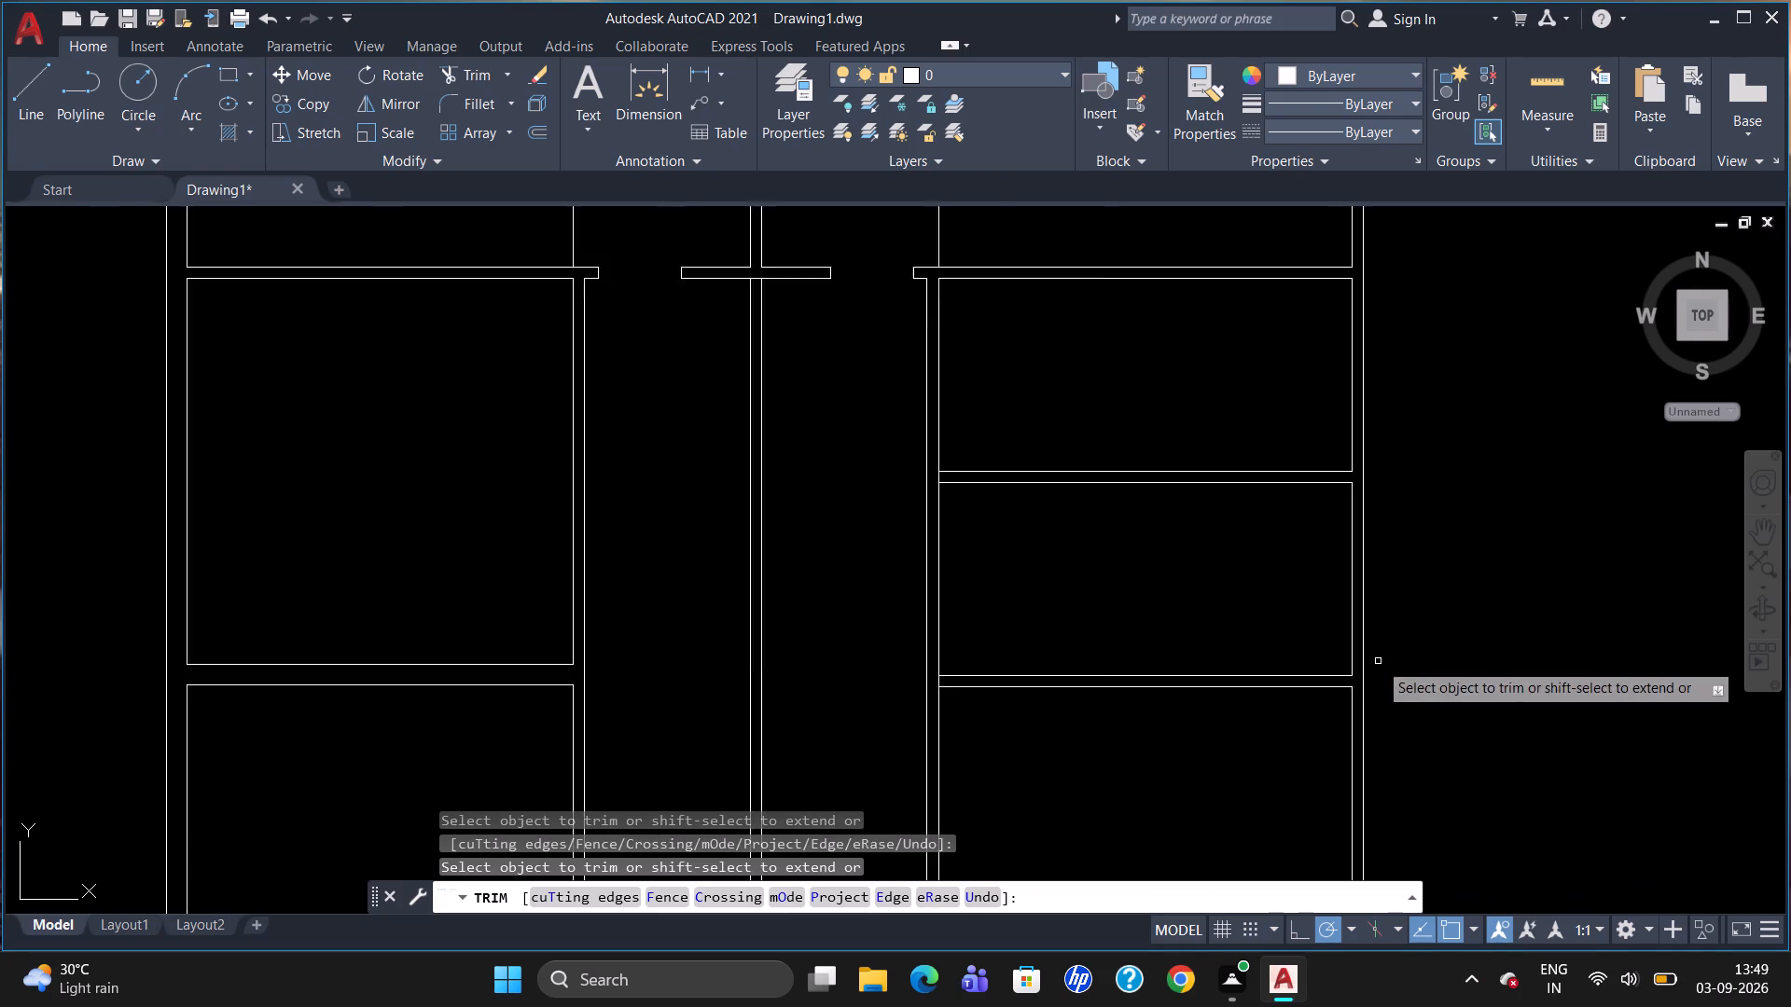
scroll(1381, 424, "up", 1)
key("Escape")
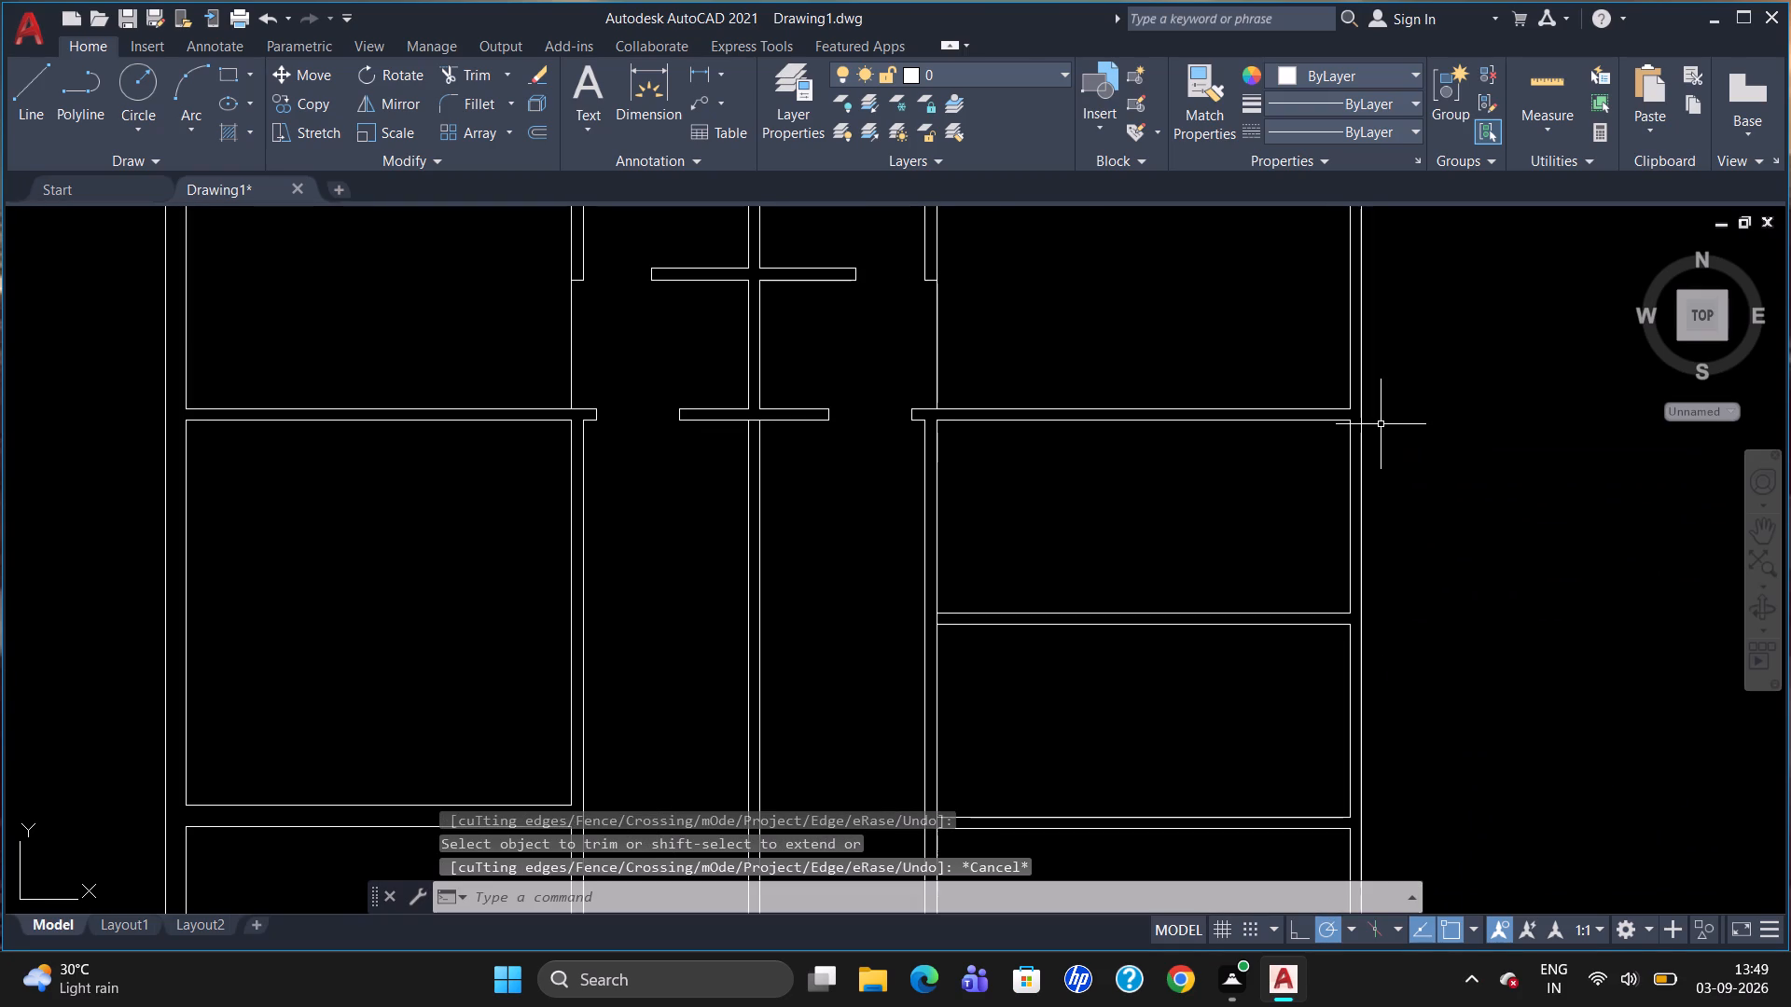
Offset the right outer wall's inner face 10' left in the upper 7' room, and offset that line 5" left for the partition thickness.
key("o")
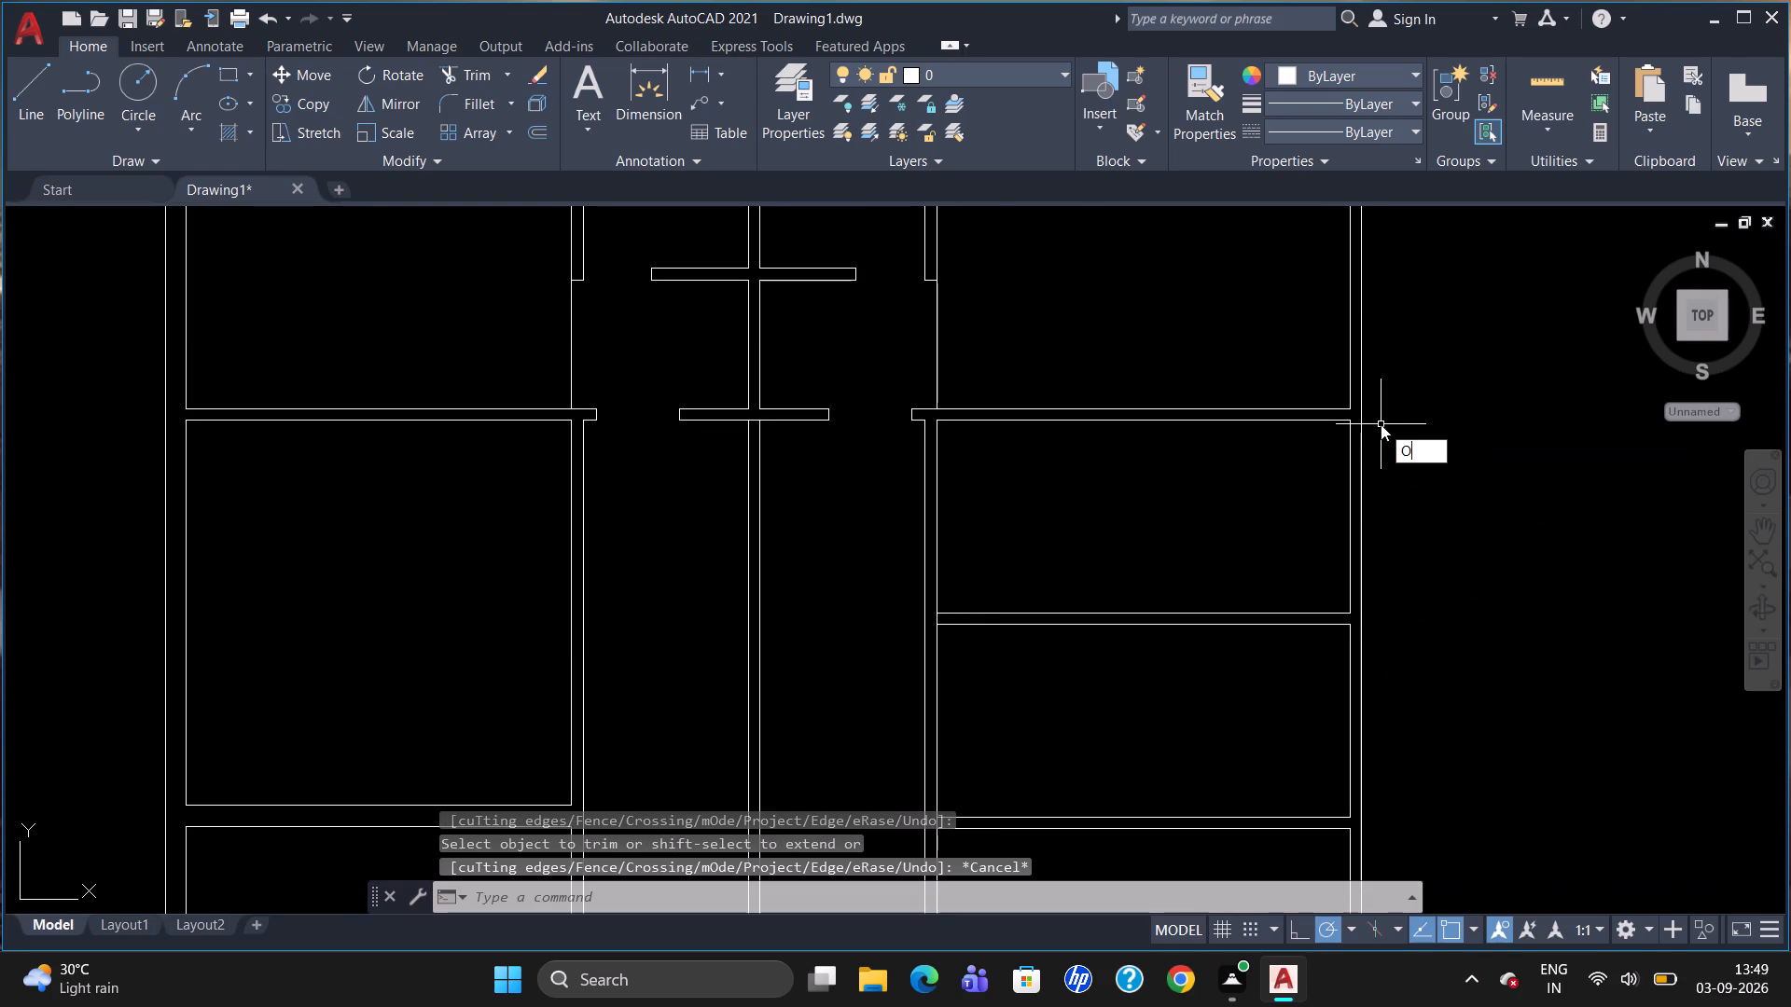
key("Return")
key("1")
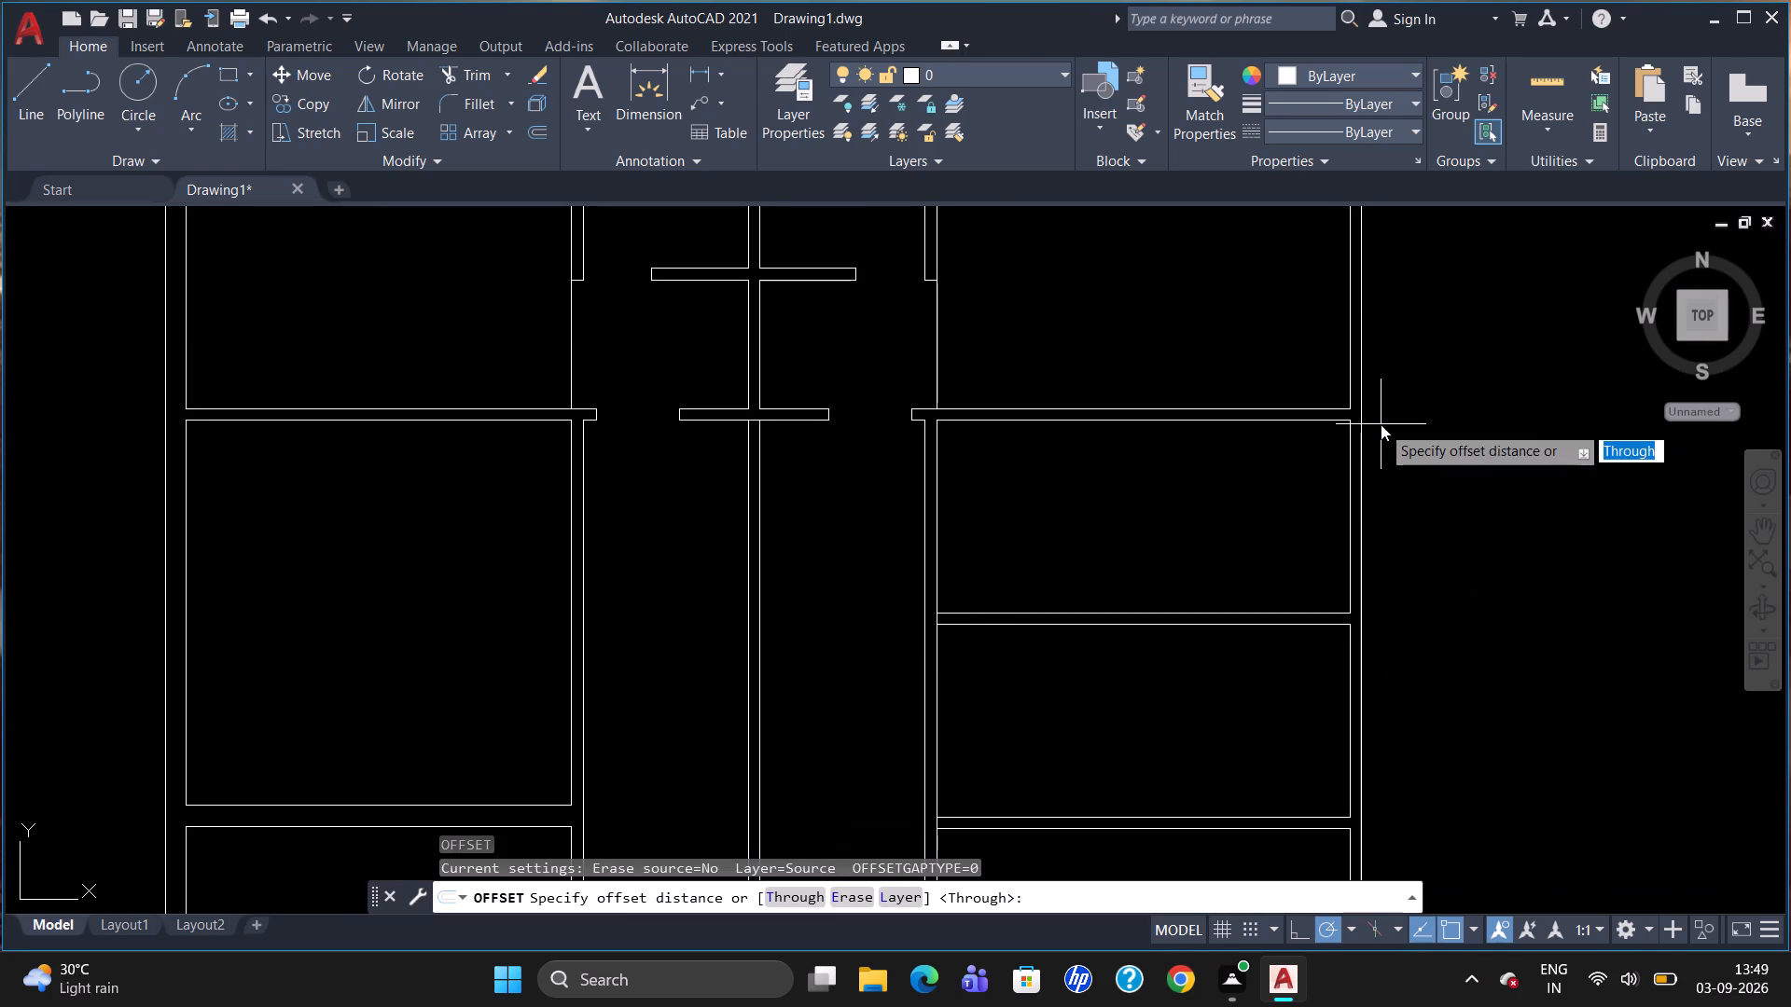
type("0'")
key("Return")
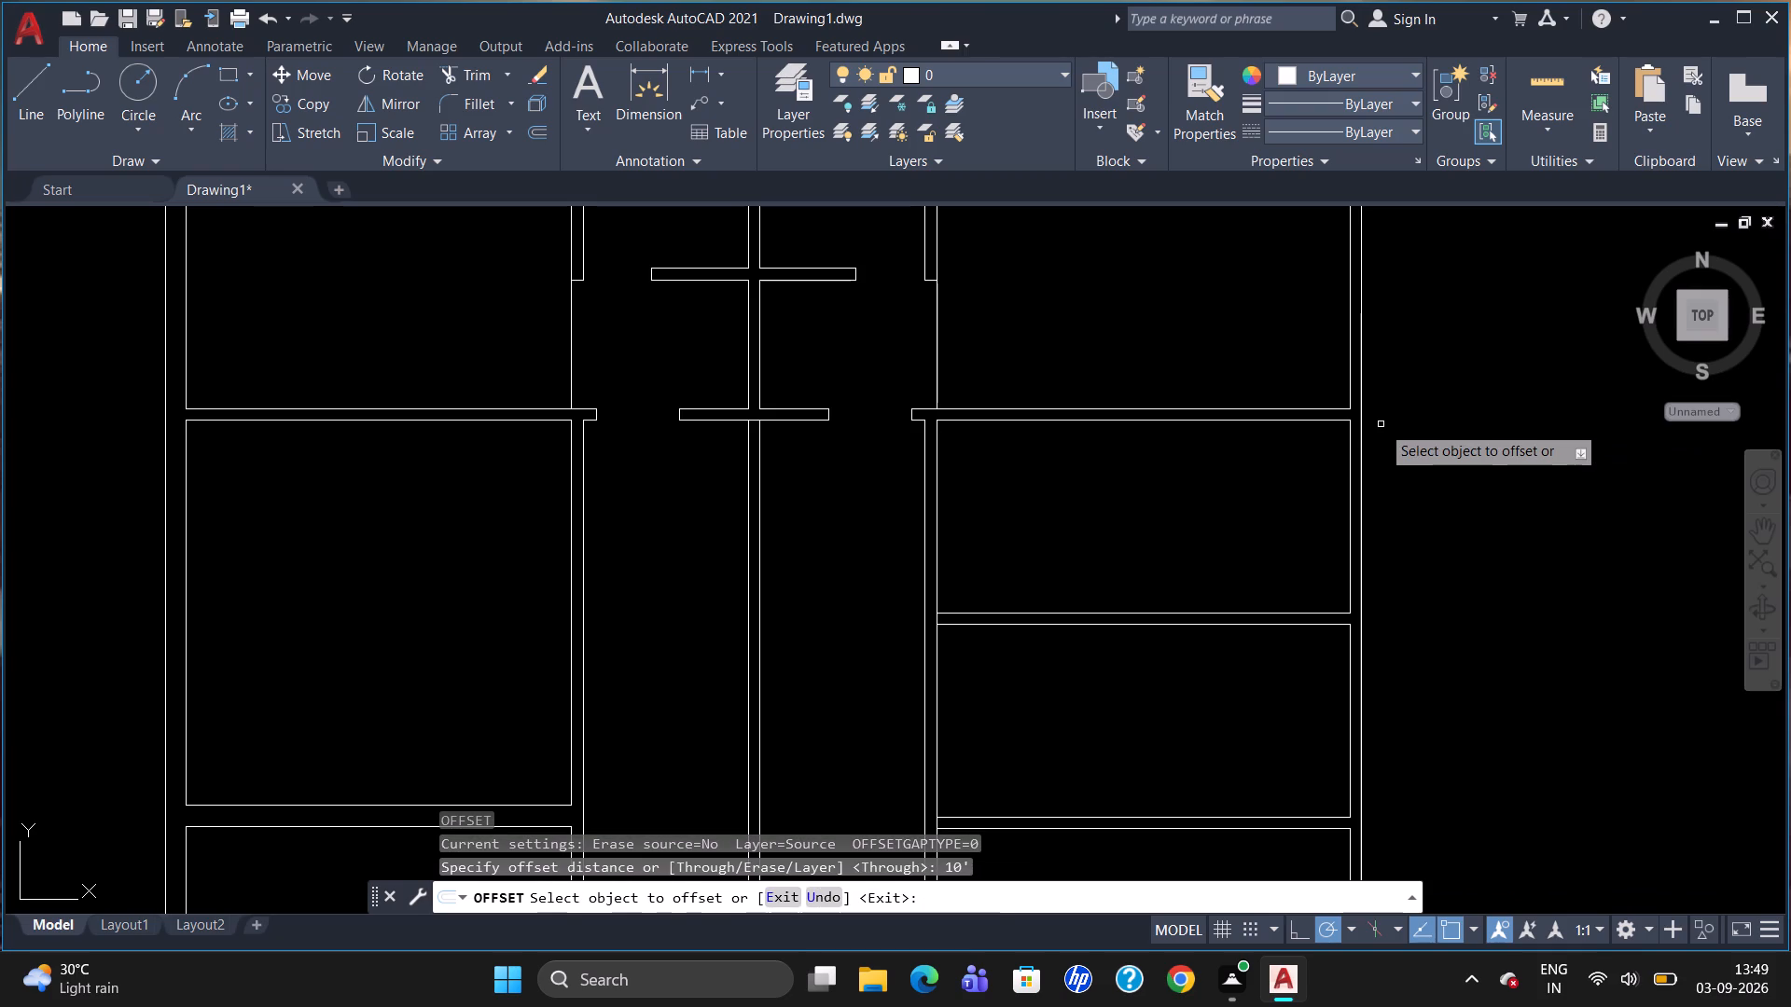
left_click(1352, 504)
left_click(1271, 517)
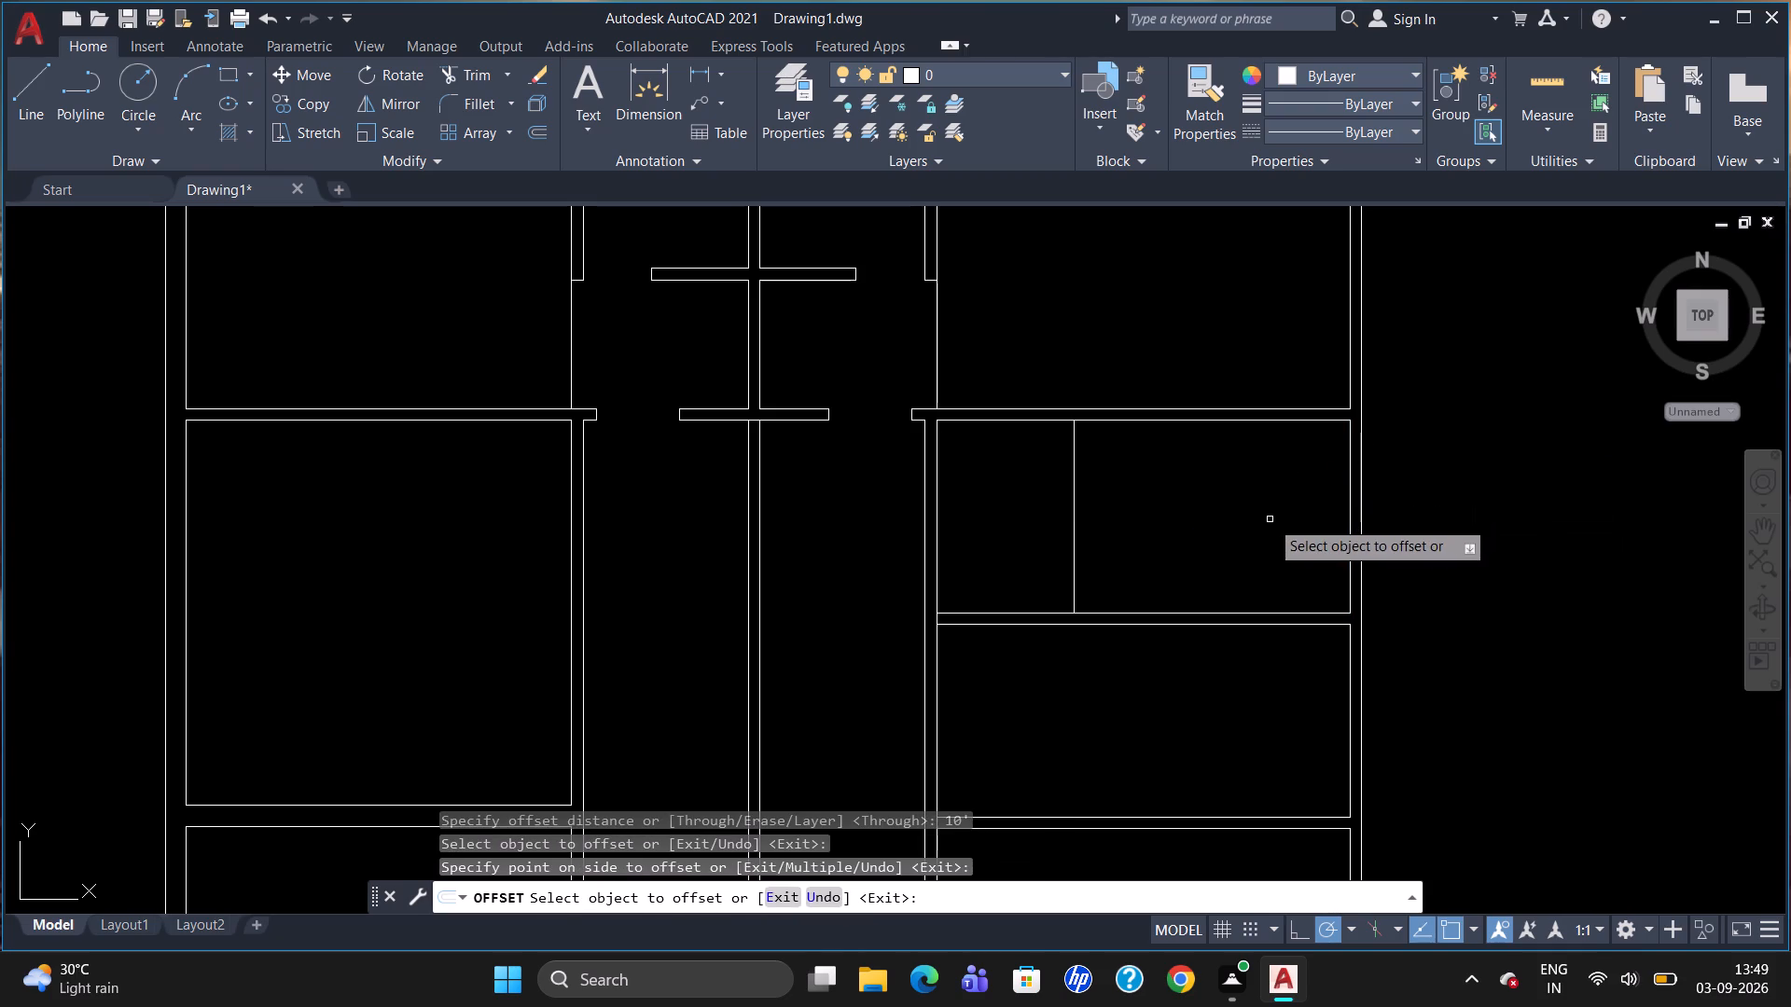
left_click(1073, 537)
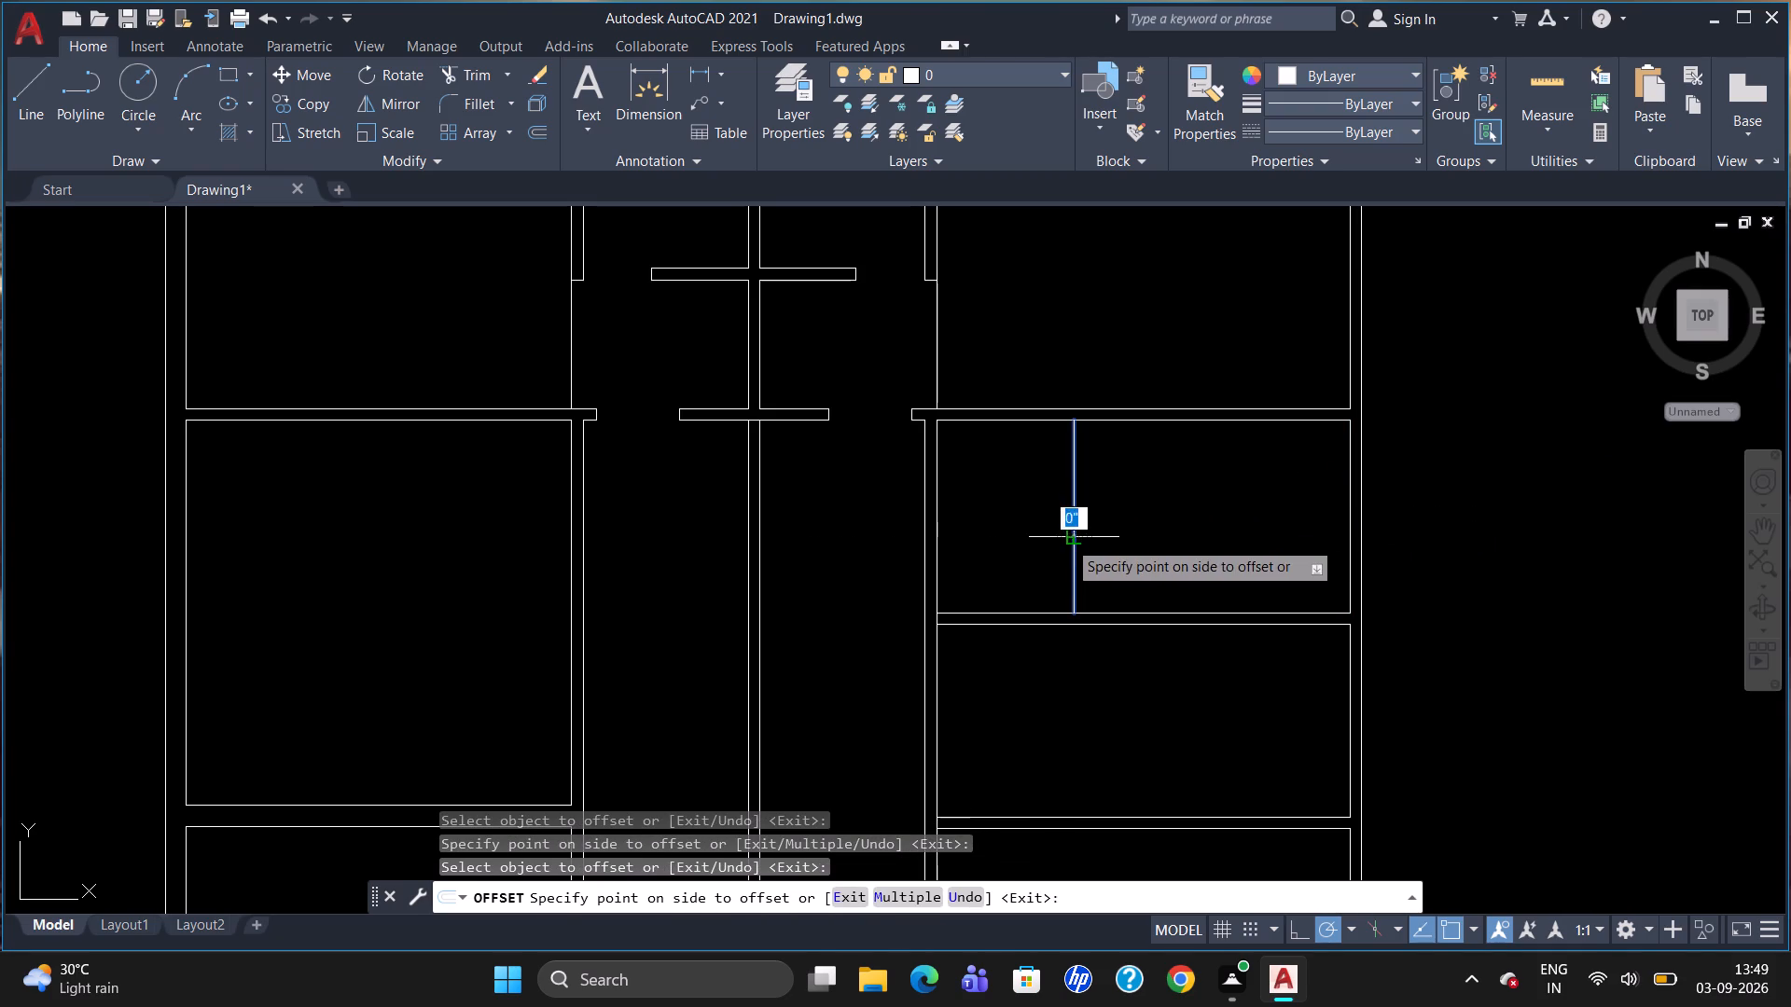
type("5\"")
key("Return")
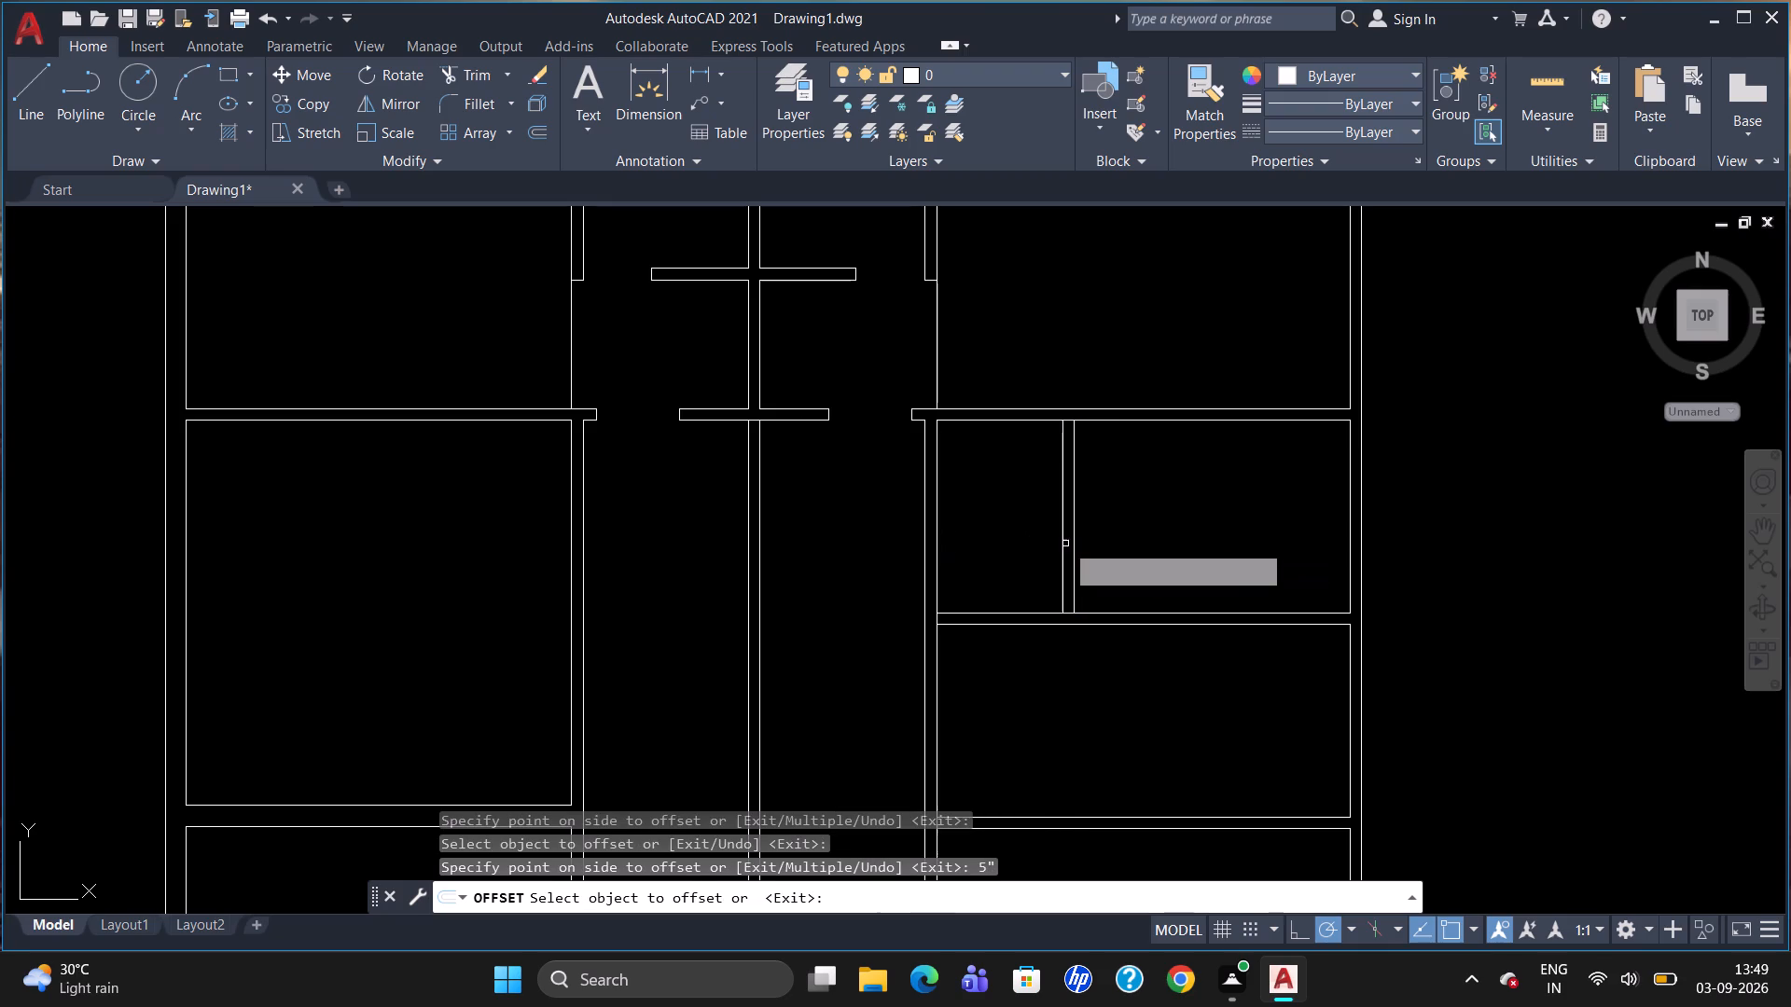
Offset the inner face 10' left in the lower 7' room, and offset the resulting line 5" left to form the partition.
scroll(1221, 608, "down", 1)
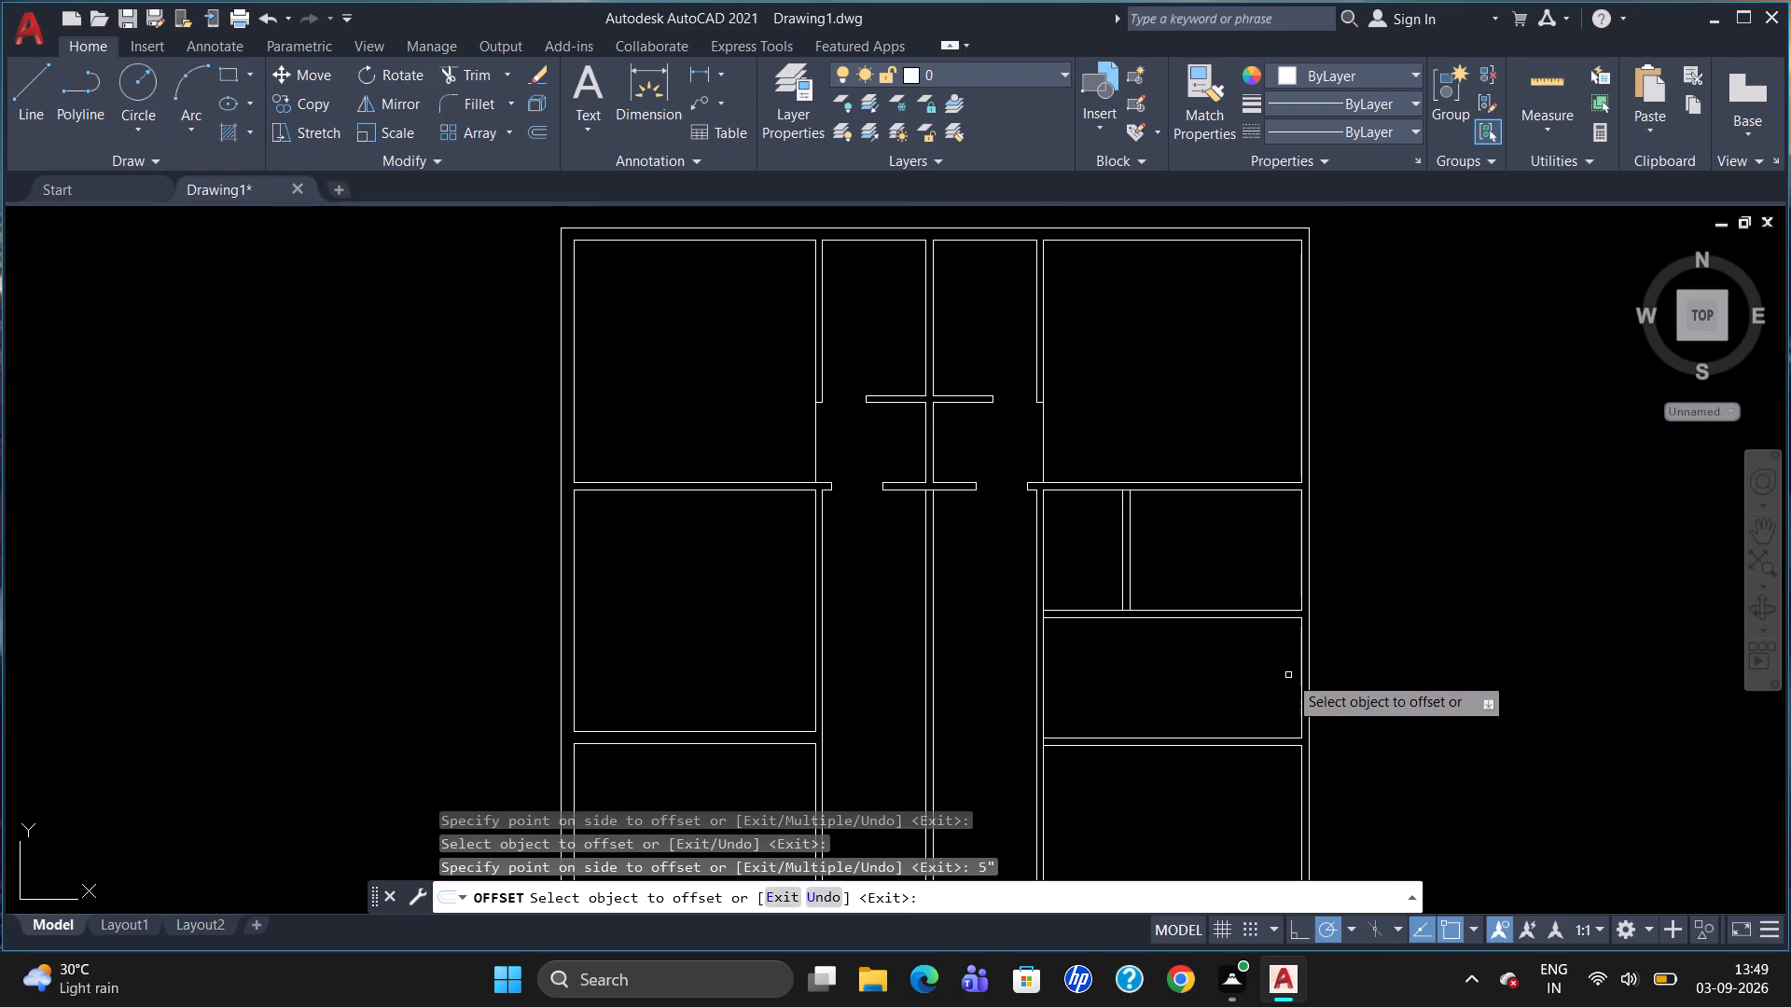
left_click(1304, 665)
left_click(1201, 683)
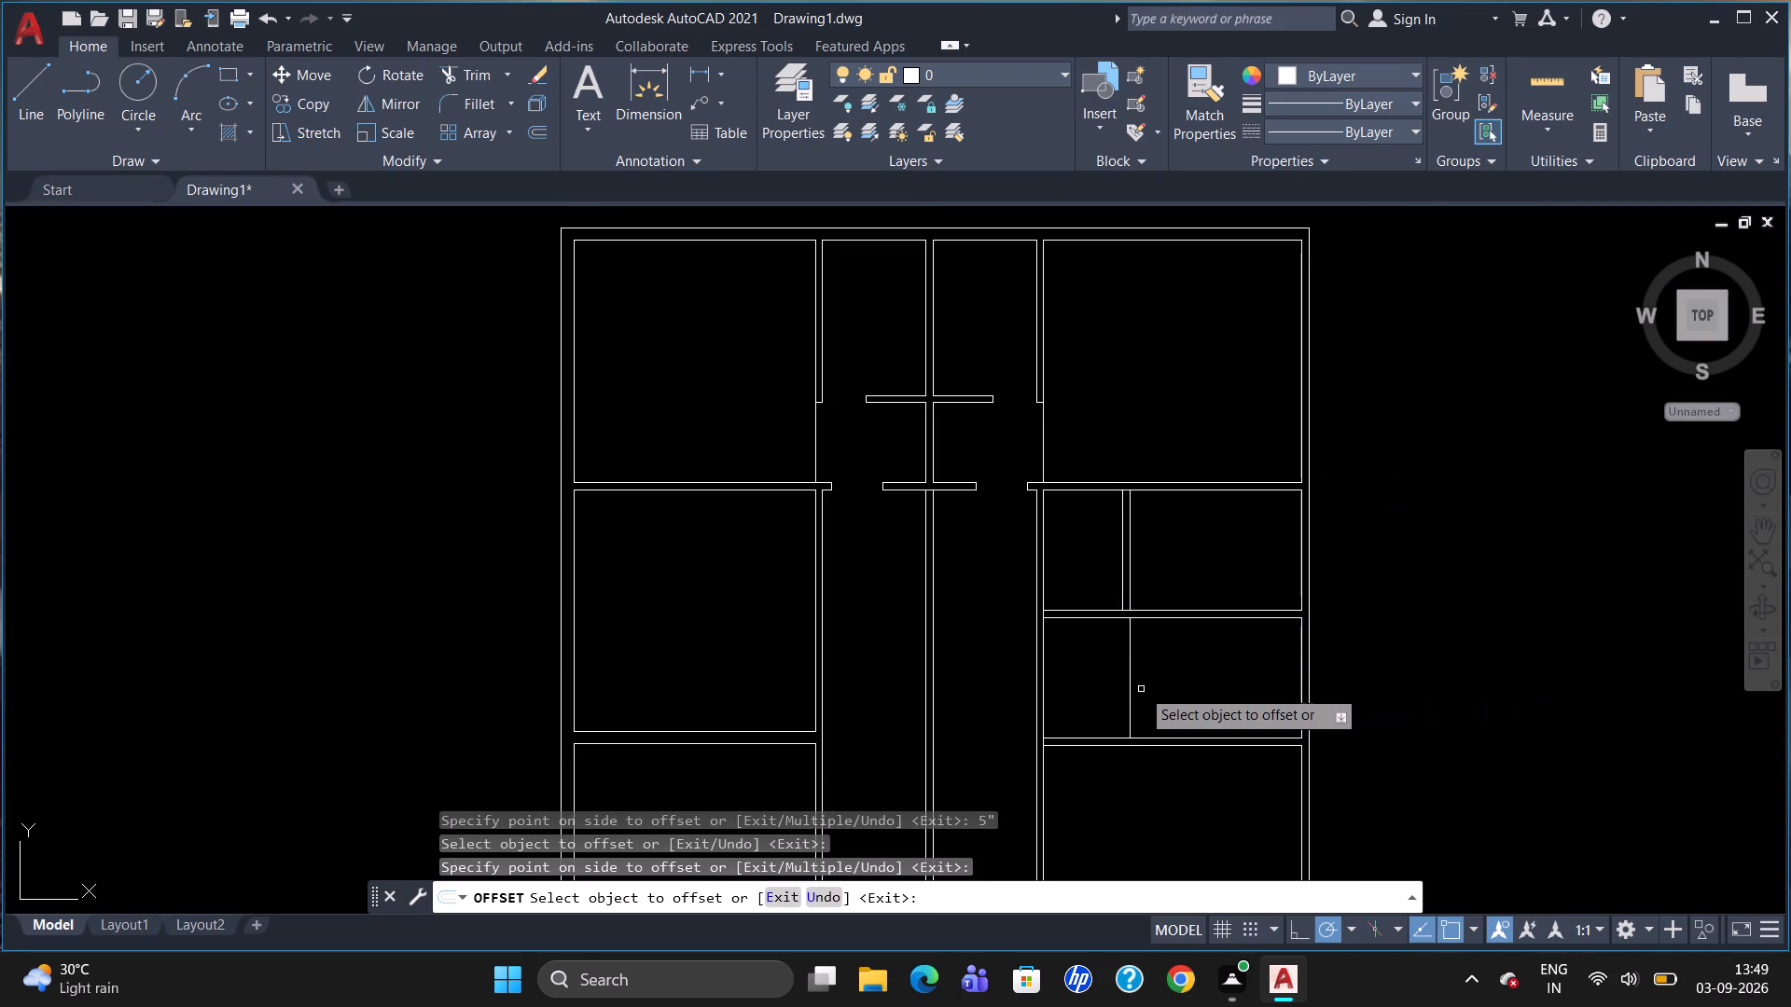
left_click(1132, 669)
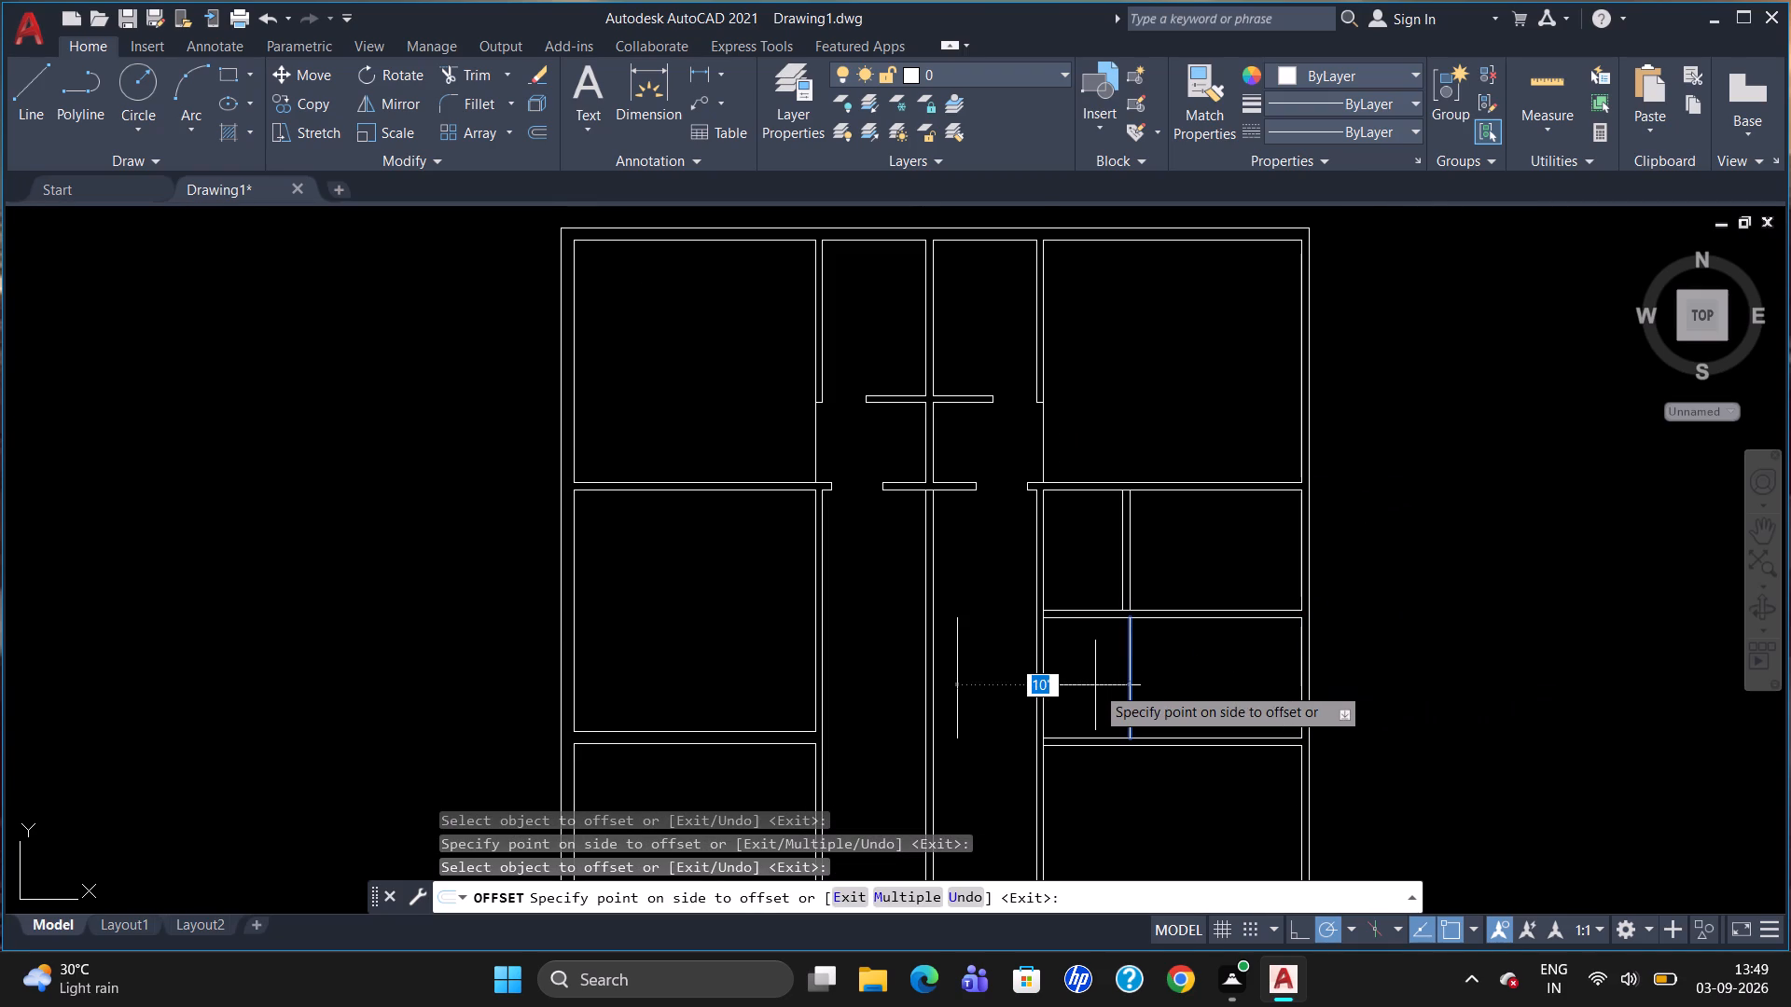
type("5\"")
key("Return")
key("Escape")
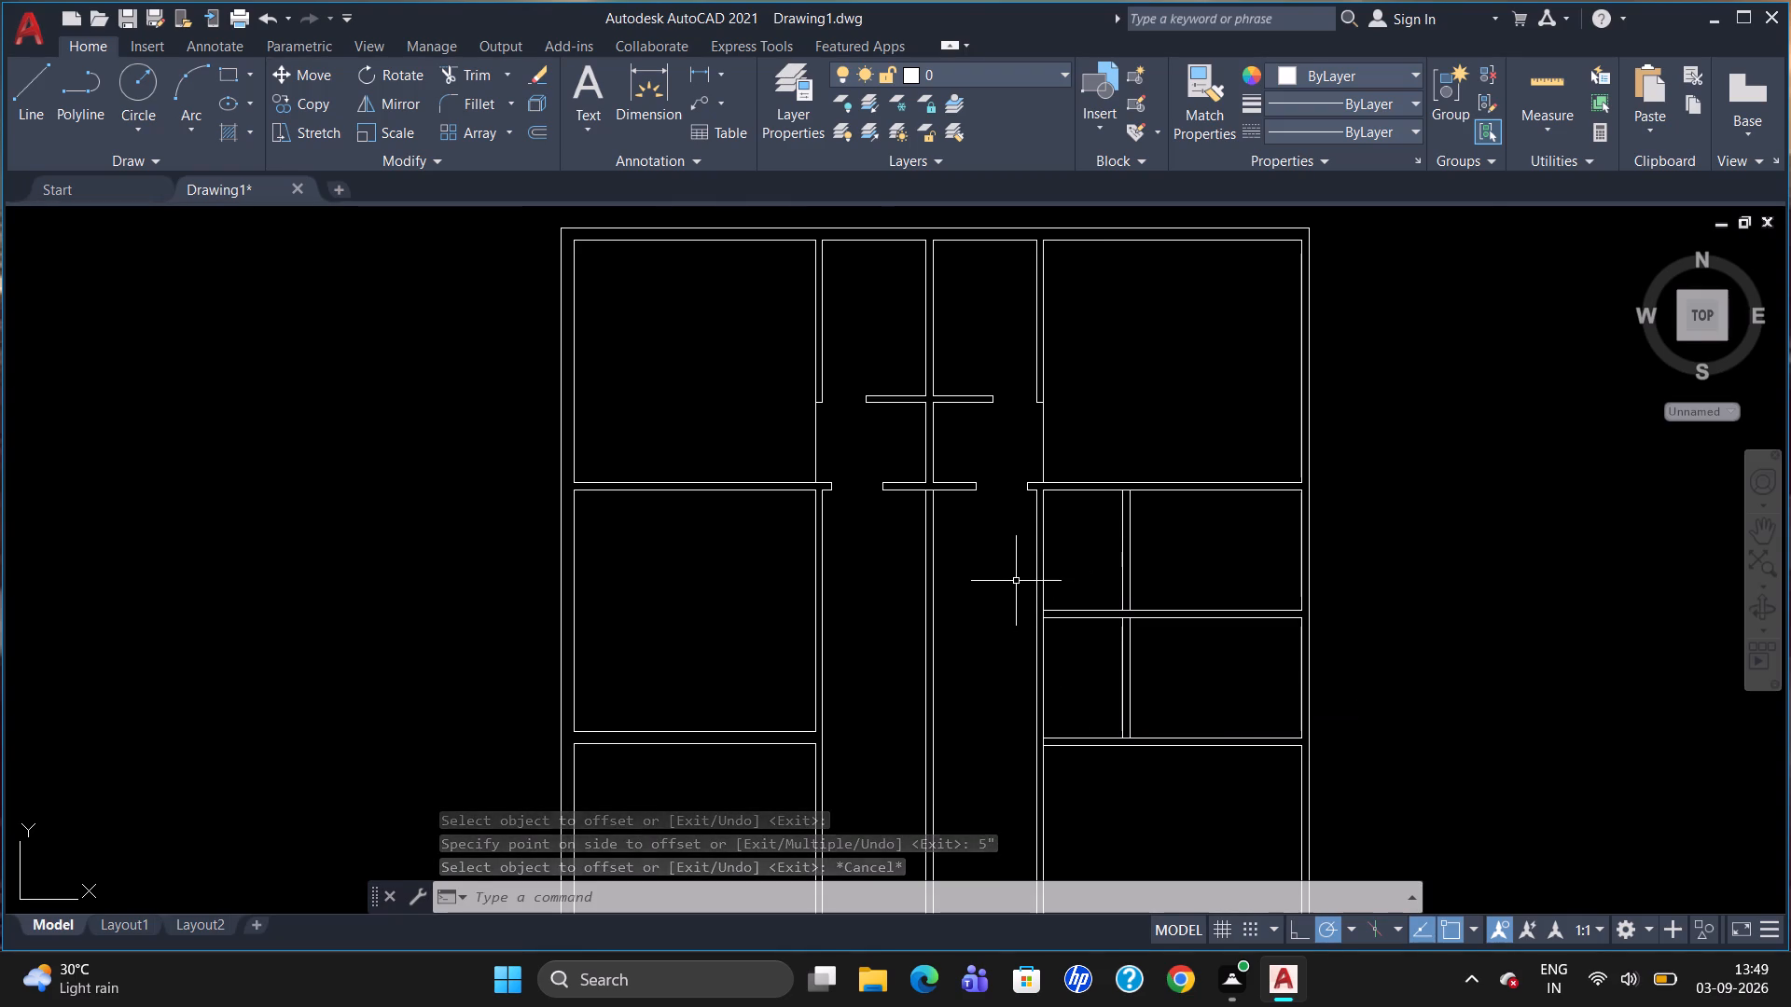
Trim the upper partition's junction with the long horizontal wall and the cross-wall lines between the partitions and the corridor wall.
scroll(1016, 581, "up", 1)
type("TR")
key("Return")
key("Return")
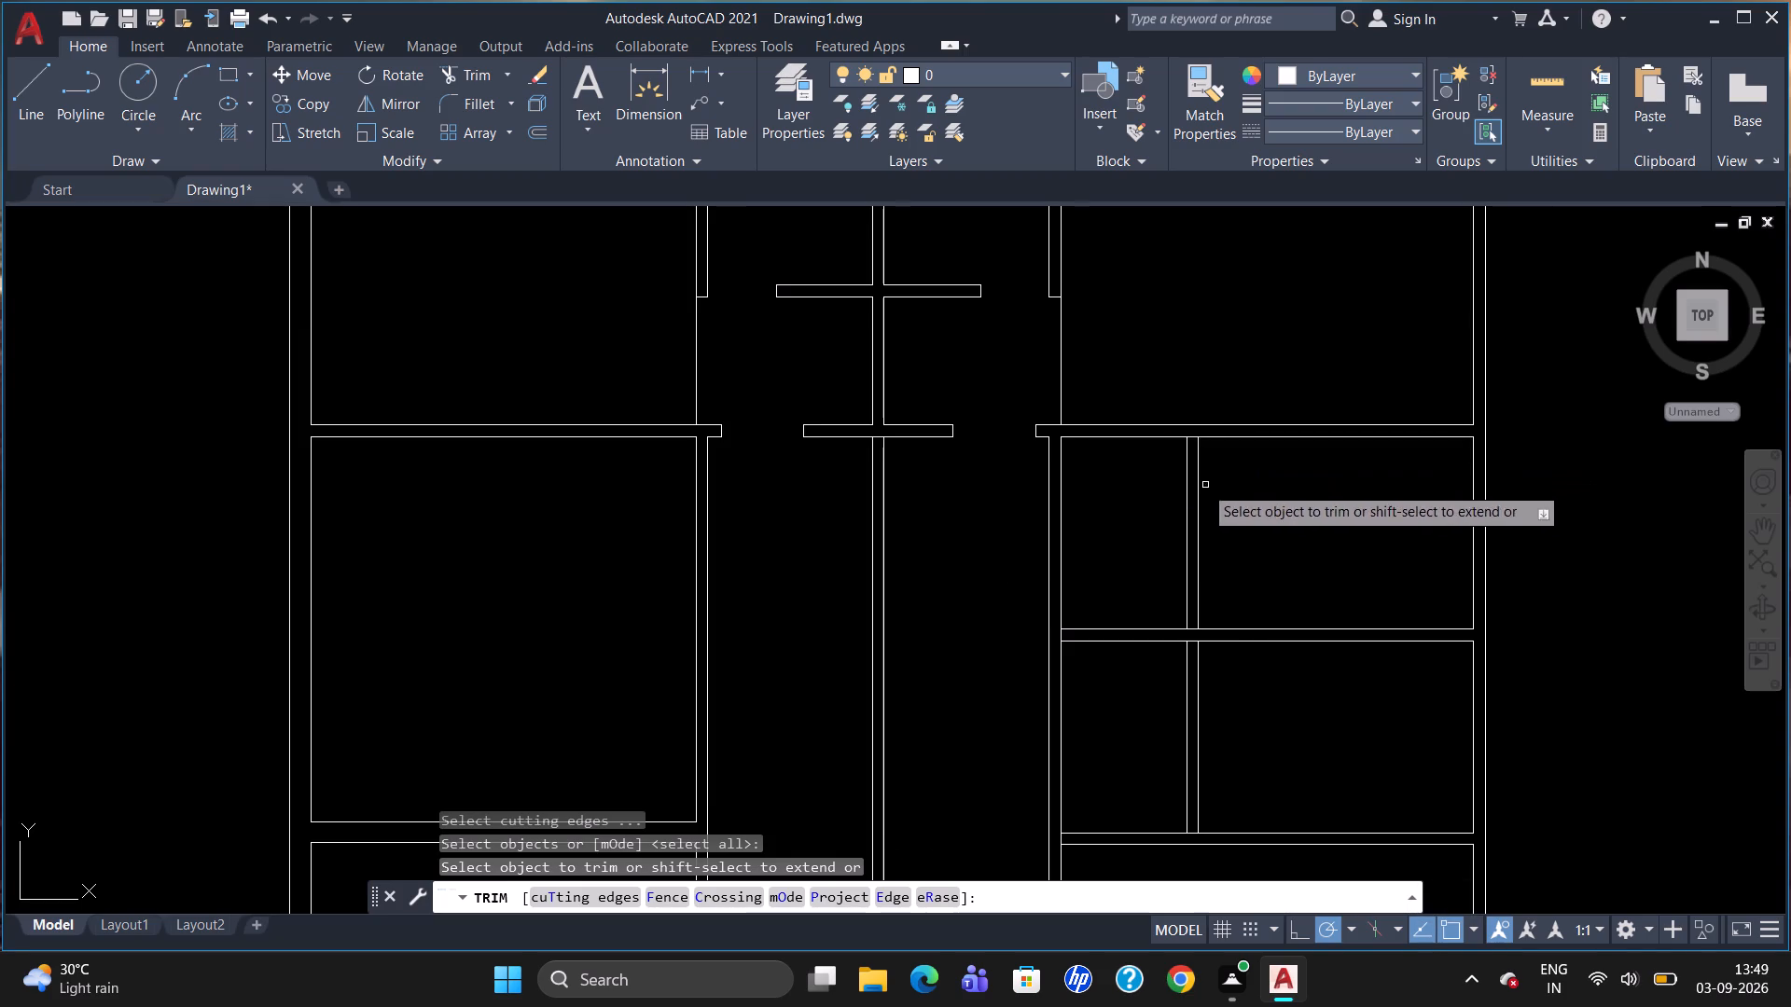
left_click(1193, 439)
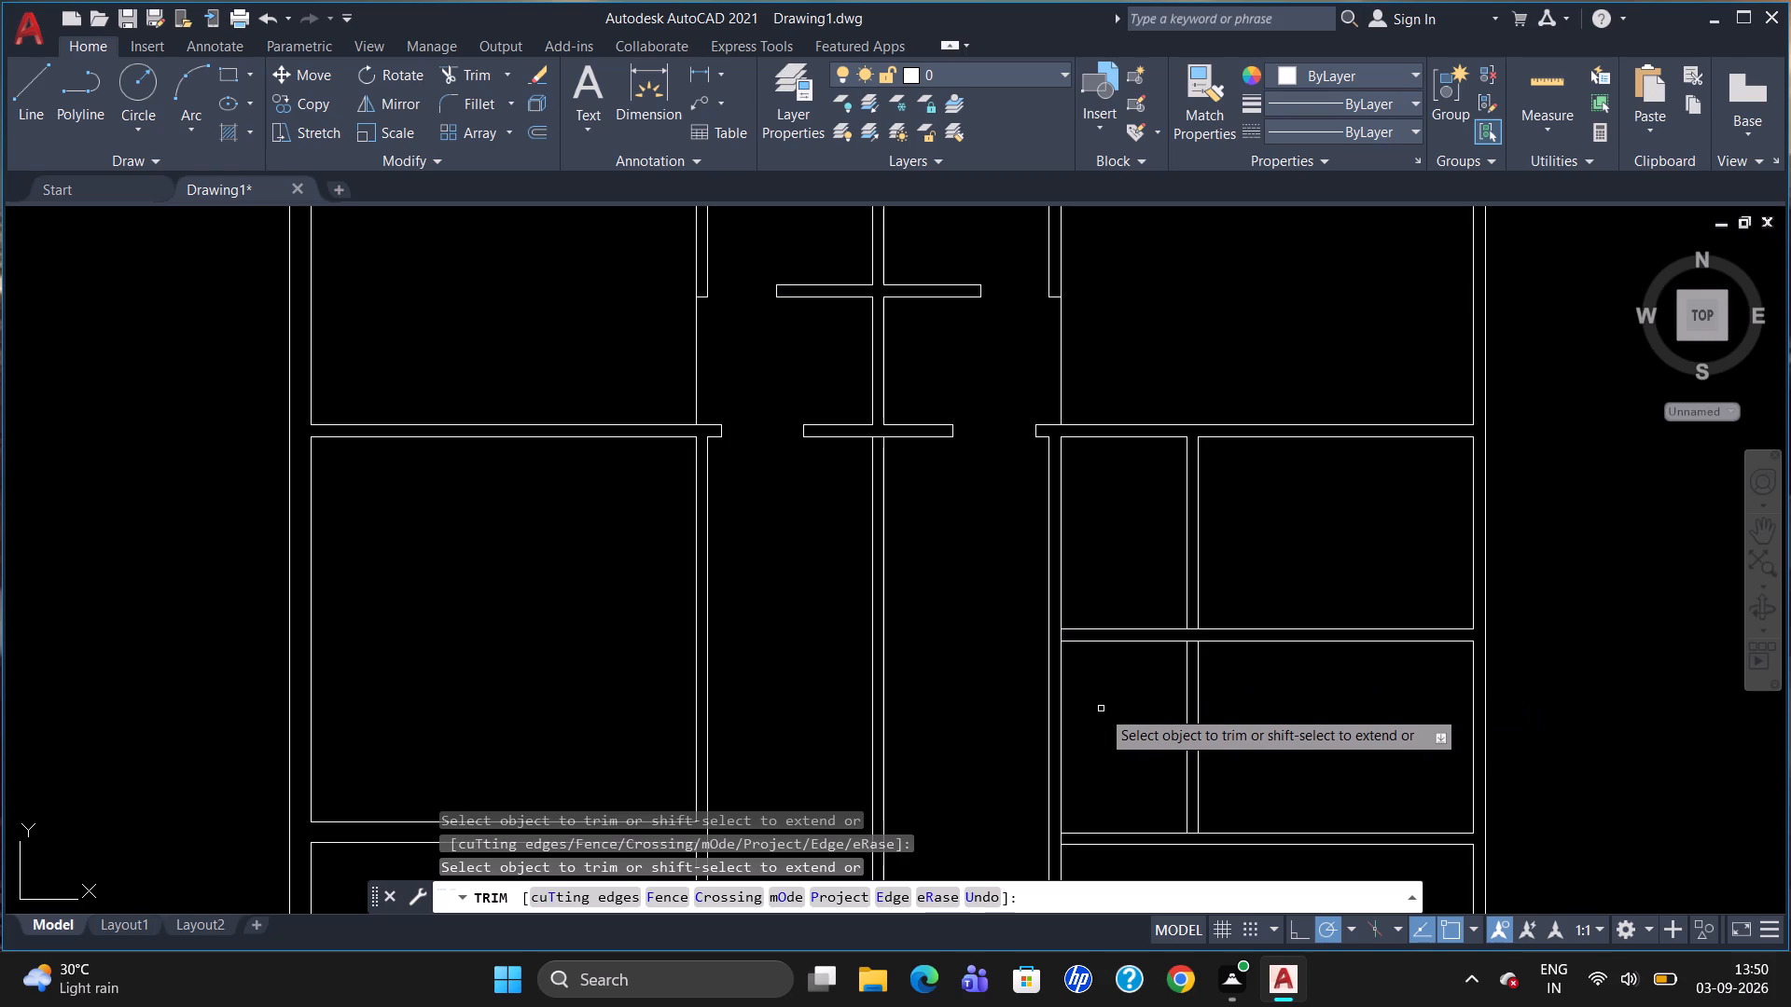
left_click_drag(1118, 725, 1151, 580)
left_click(1151, 580)
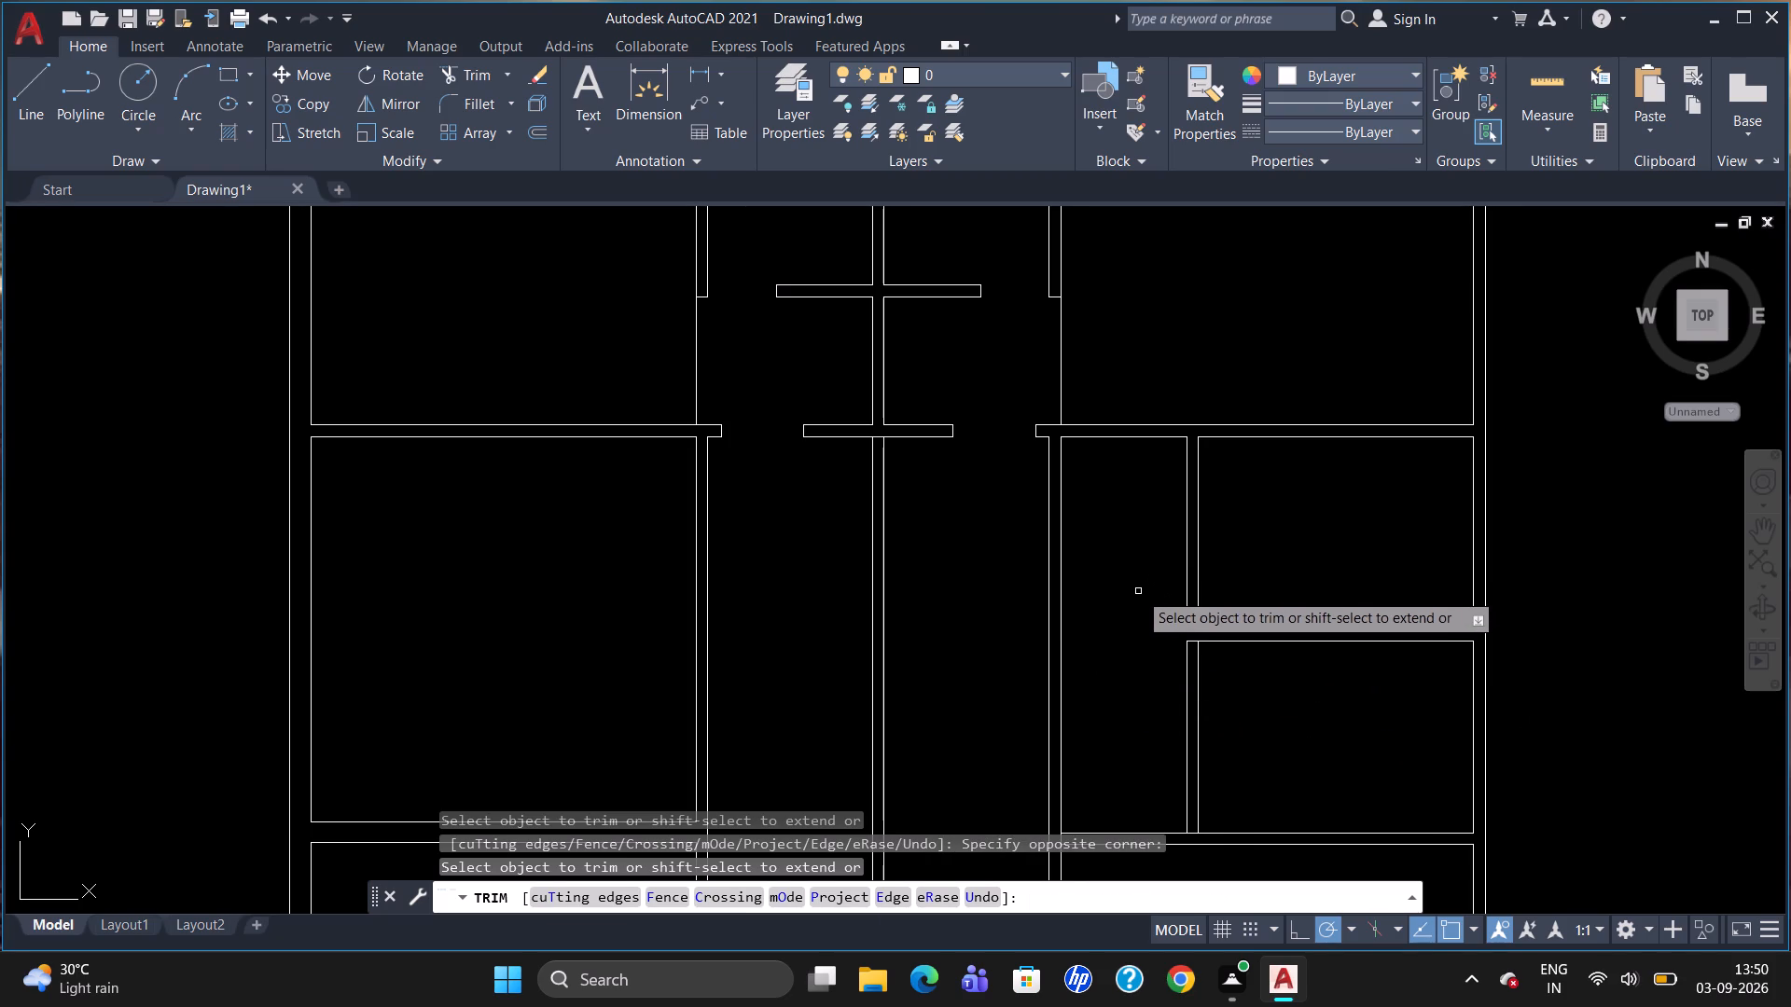
scroll(1135, 604, "down", 1)
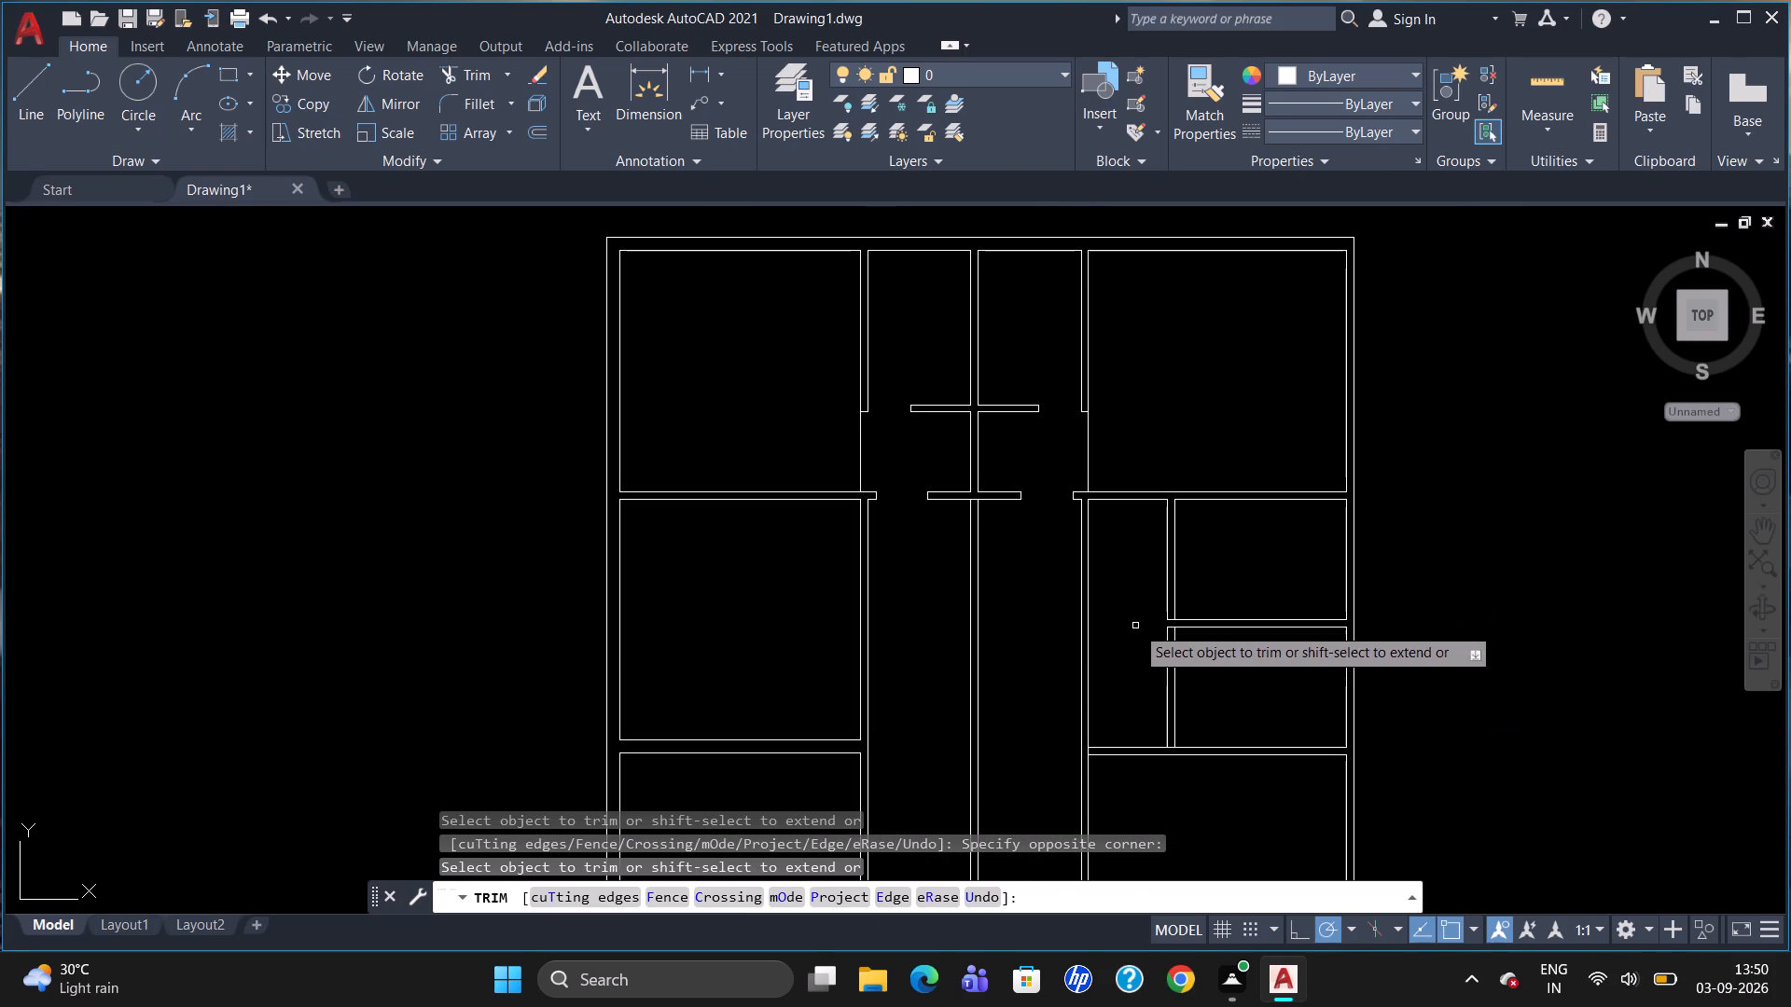
left_click(1126, 775)
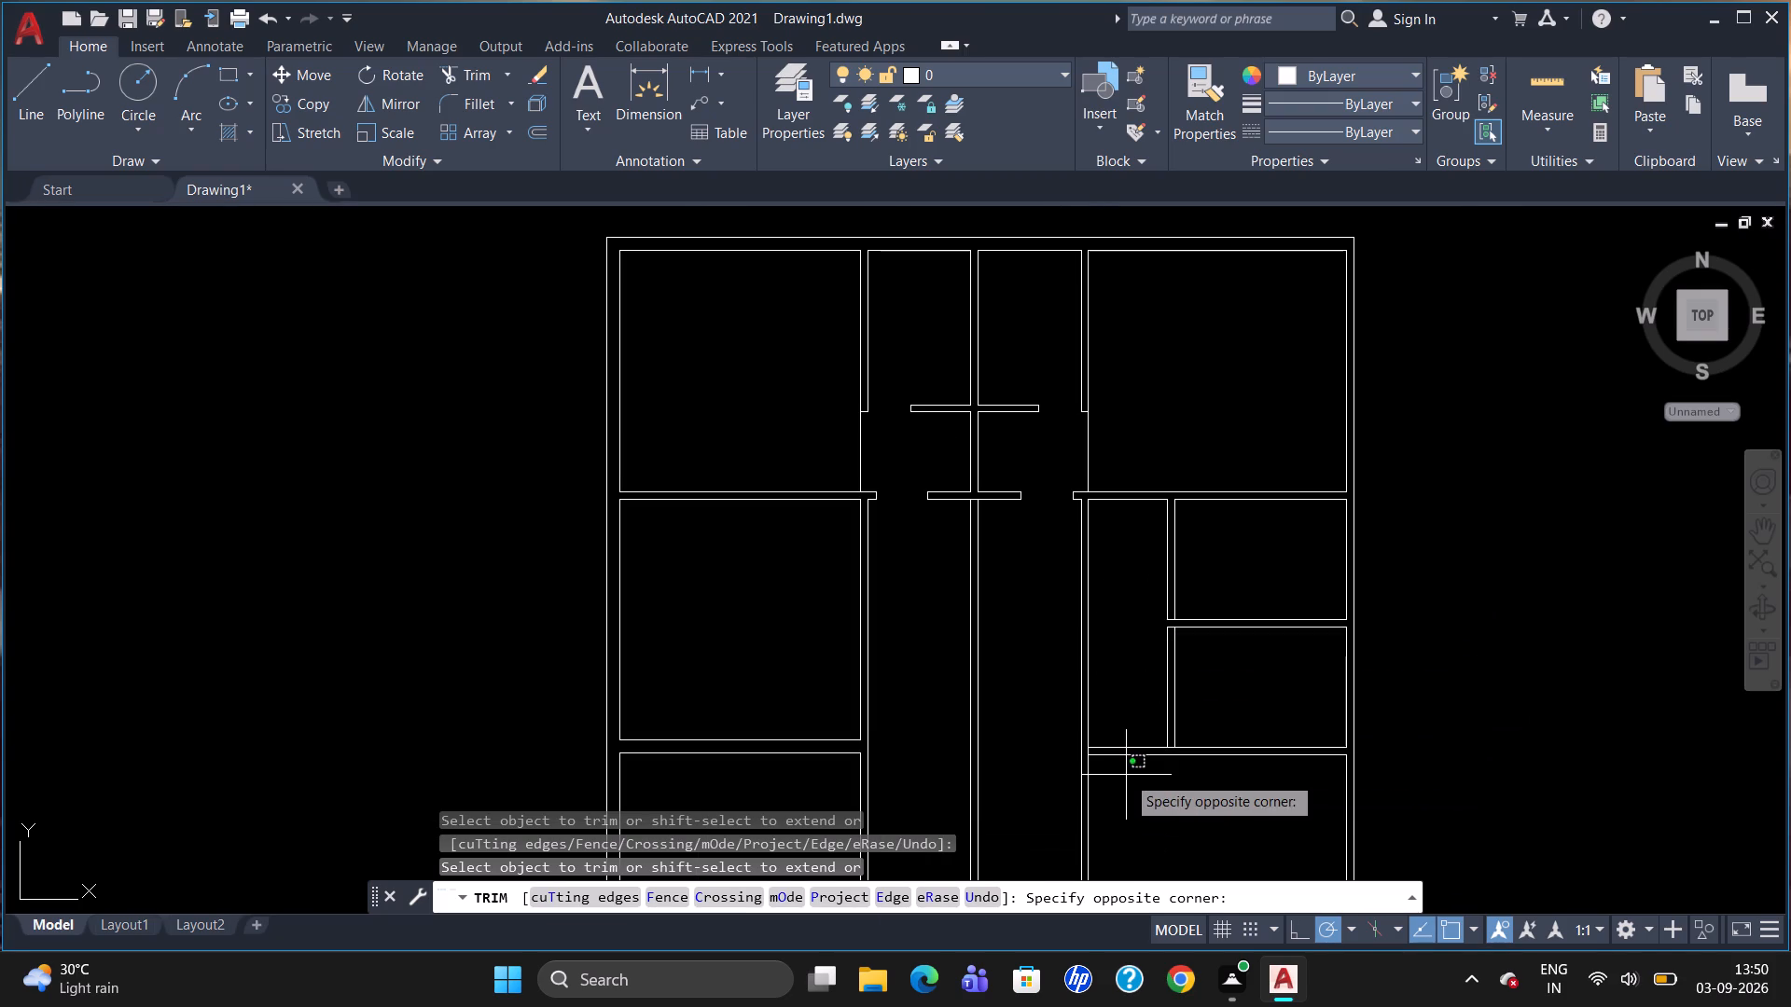
left_click(1135, 736)
left_click(1125, 755)
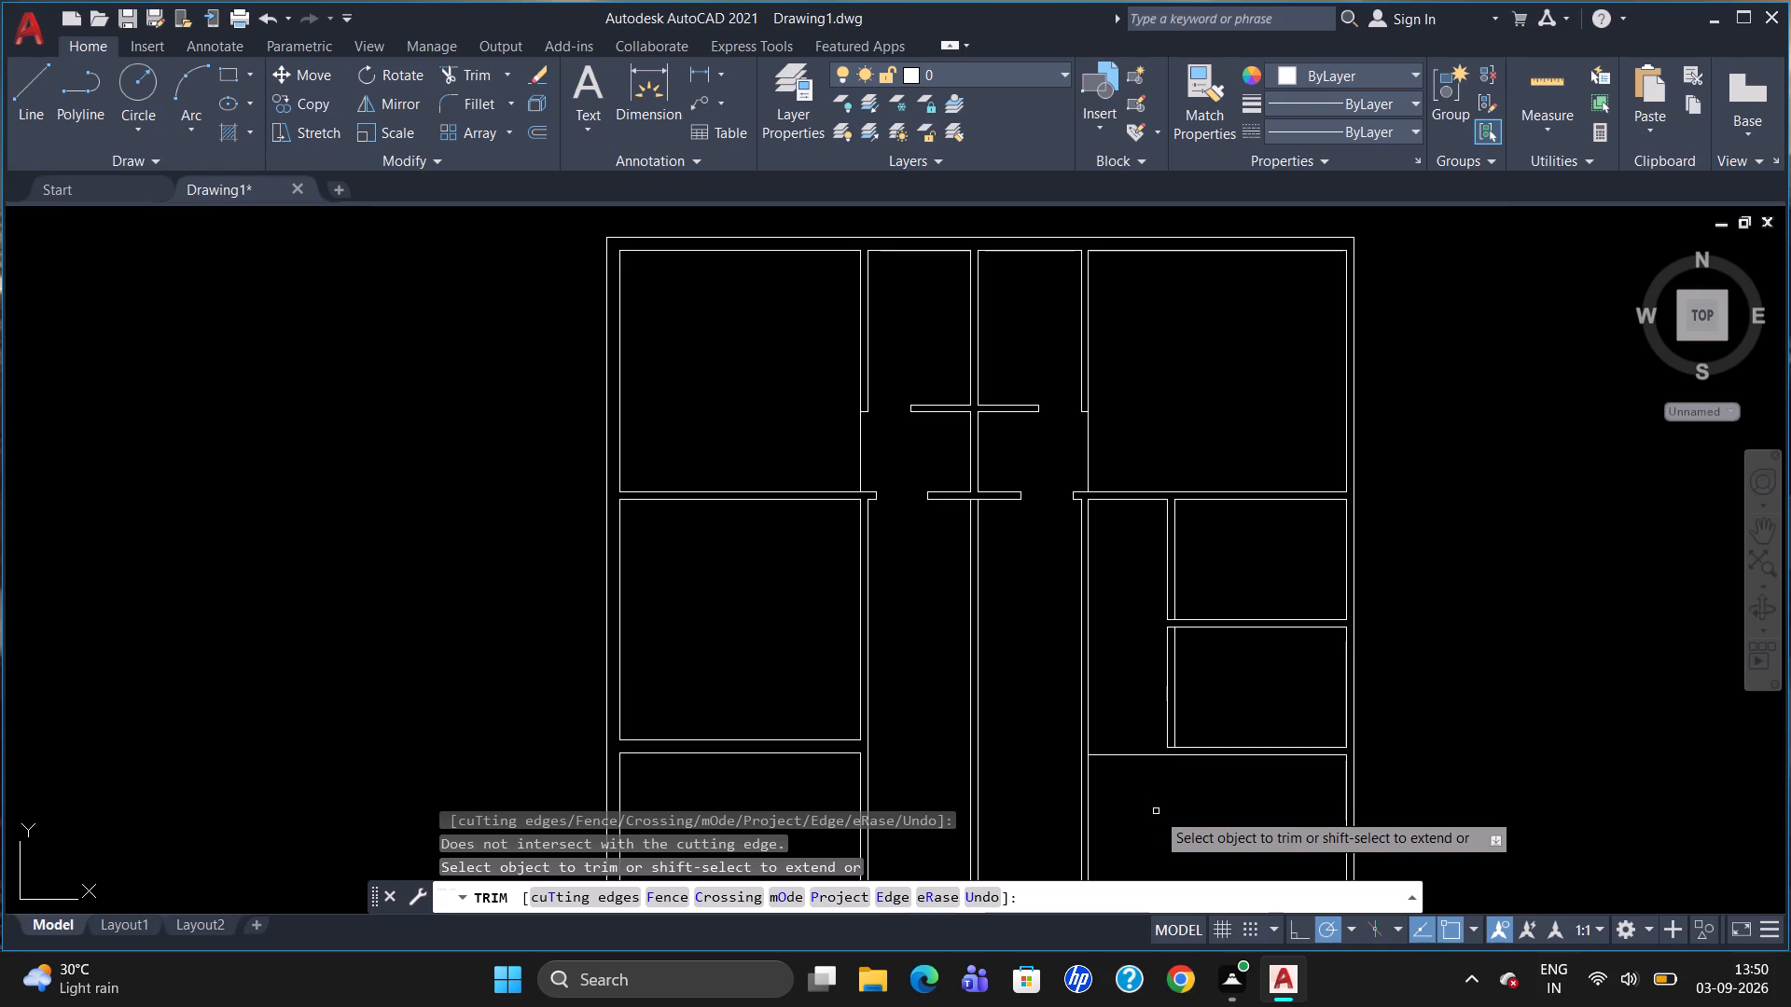
key("Escape")
Draw a 5" vertical line from the lower partition's left face down to the cross wall's lower line, closing the wall end.
key("l")
key("Return")
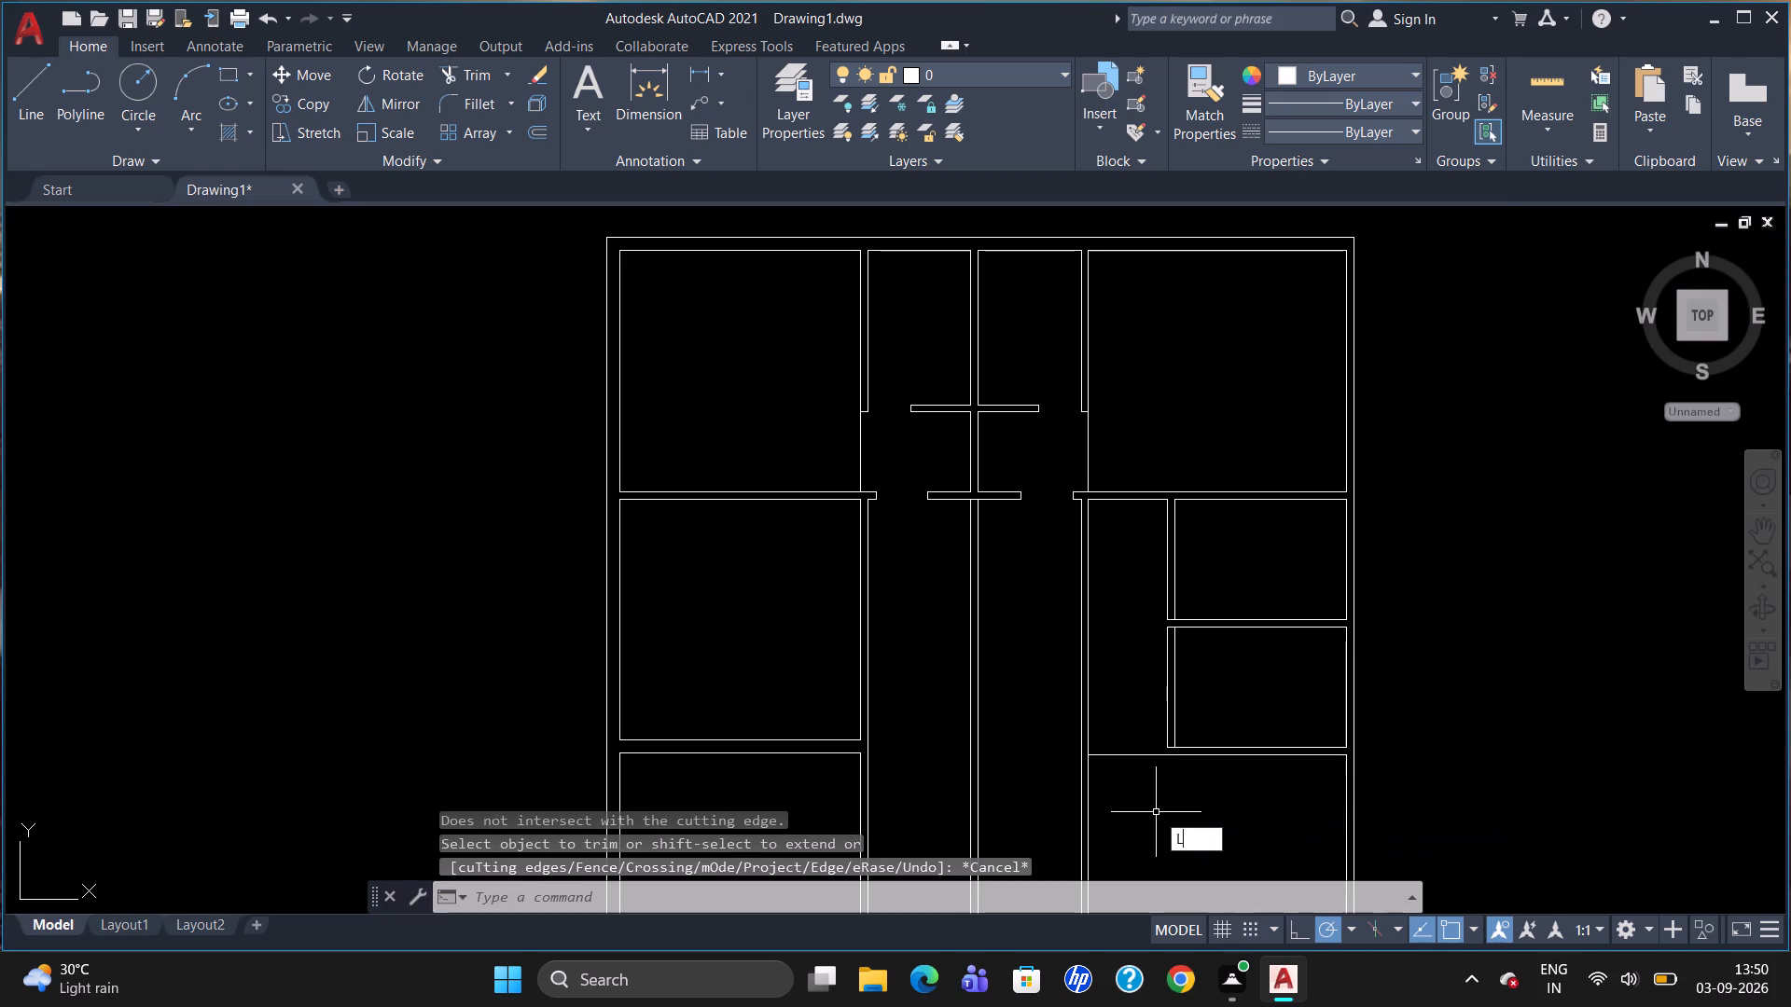
scroll(1157, 808, "up", 3)
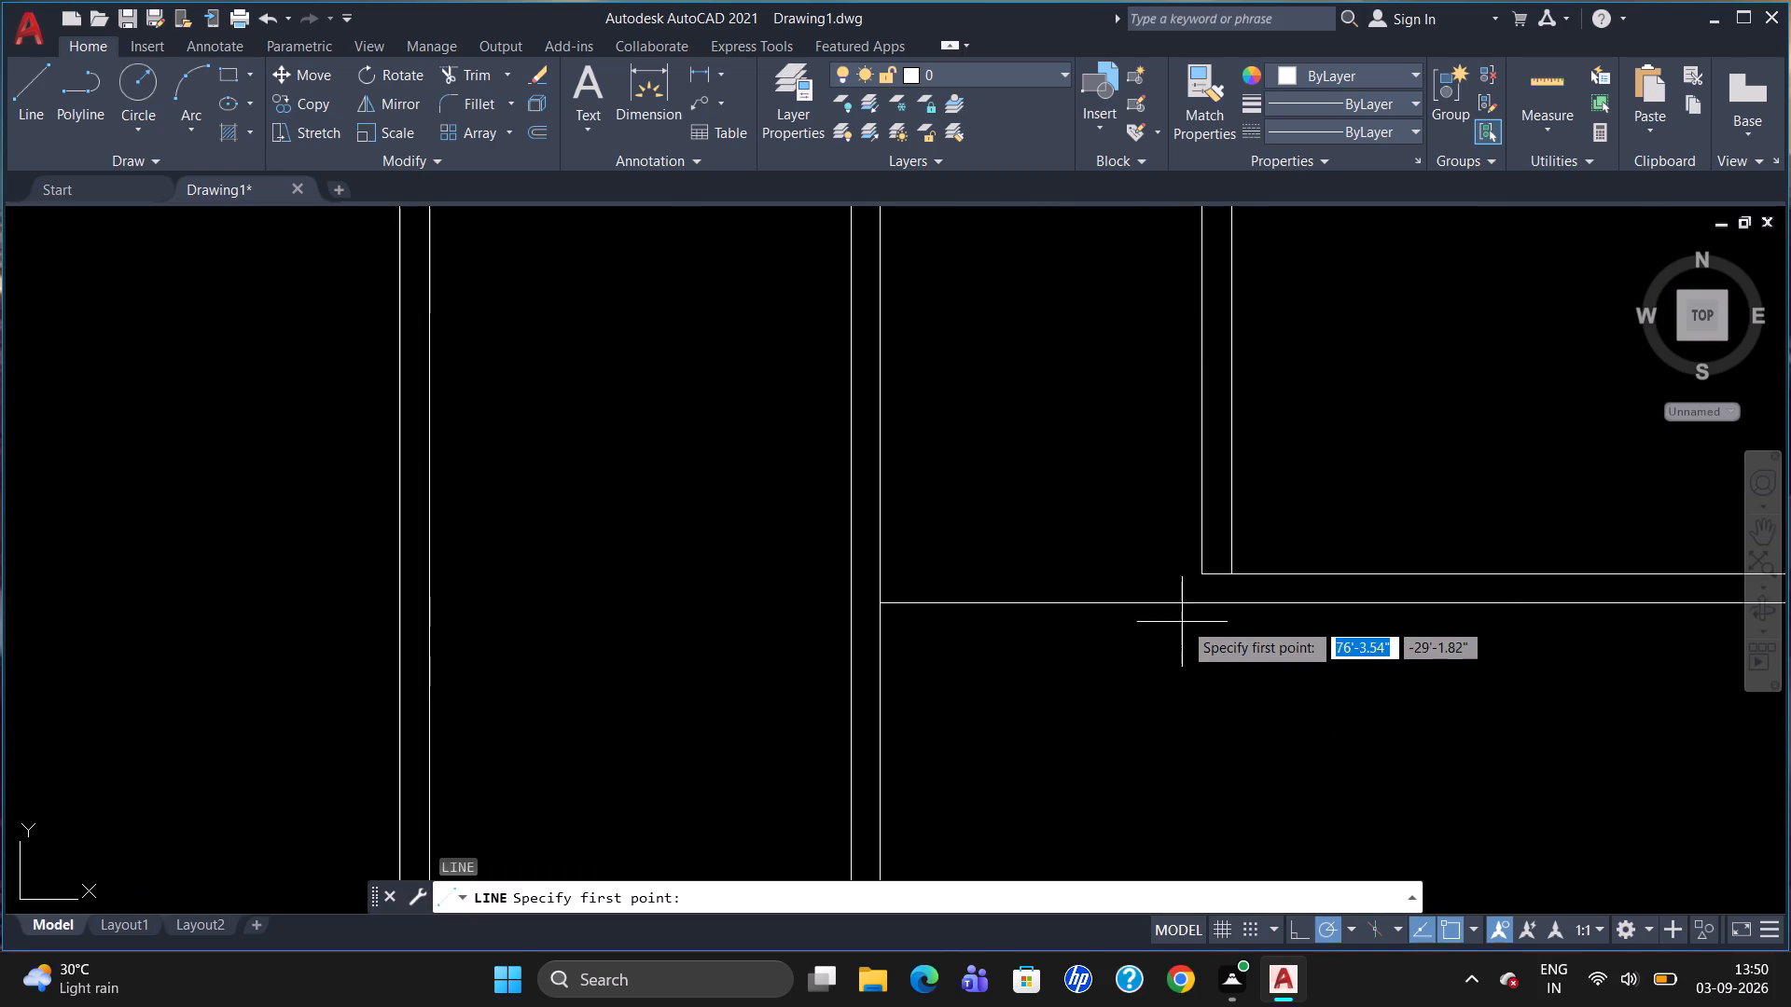
left_click_drag(1205, 570, 1210, 581)
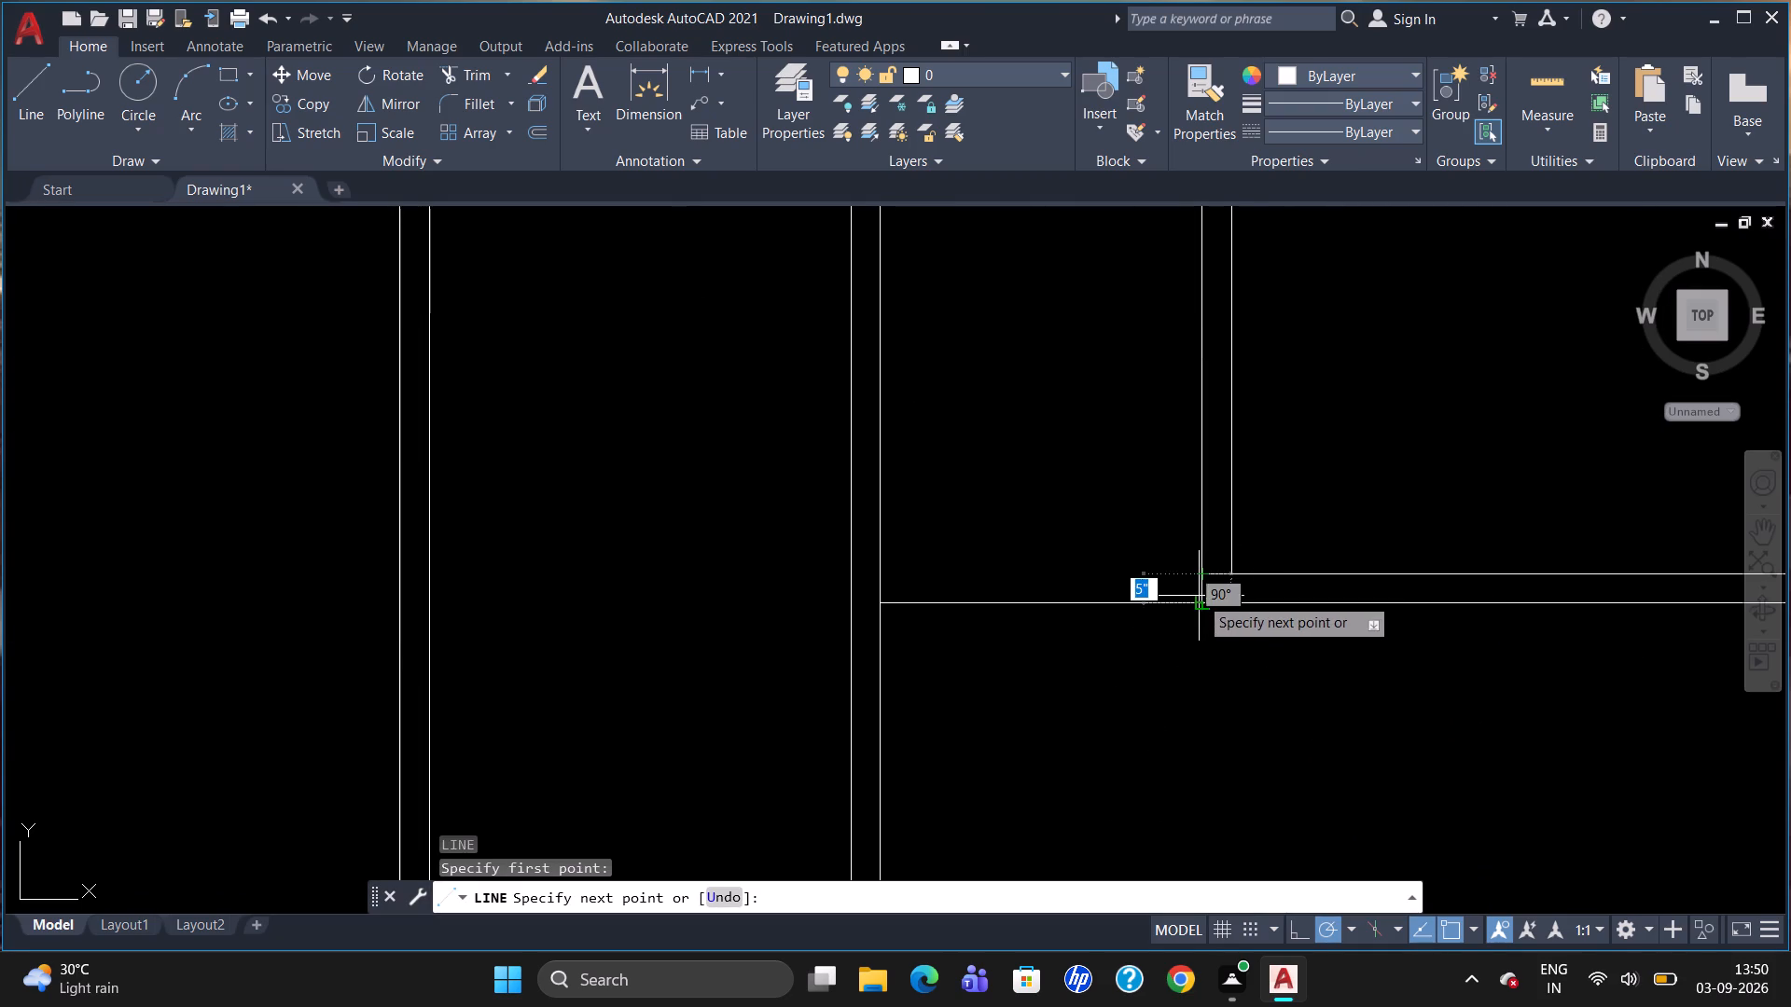
left_click(1202, 603)
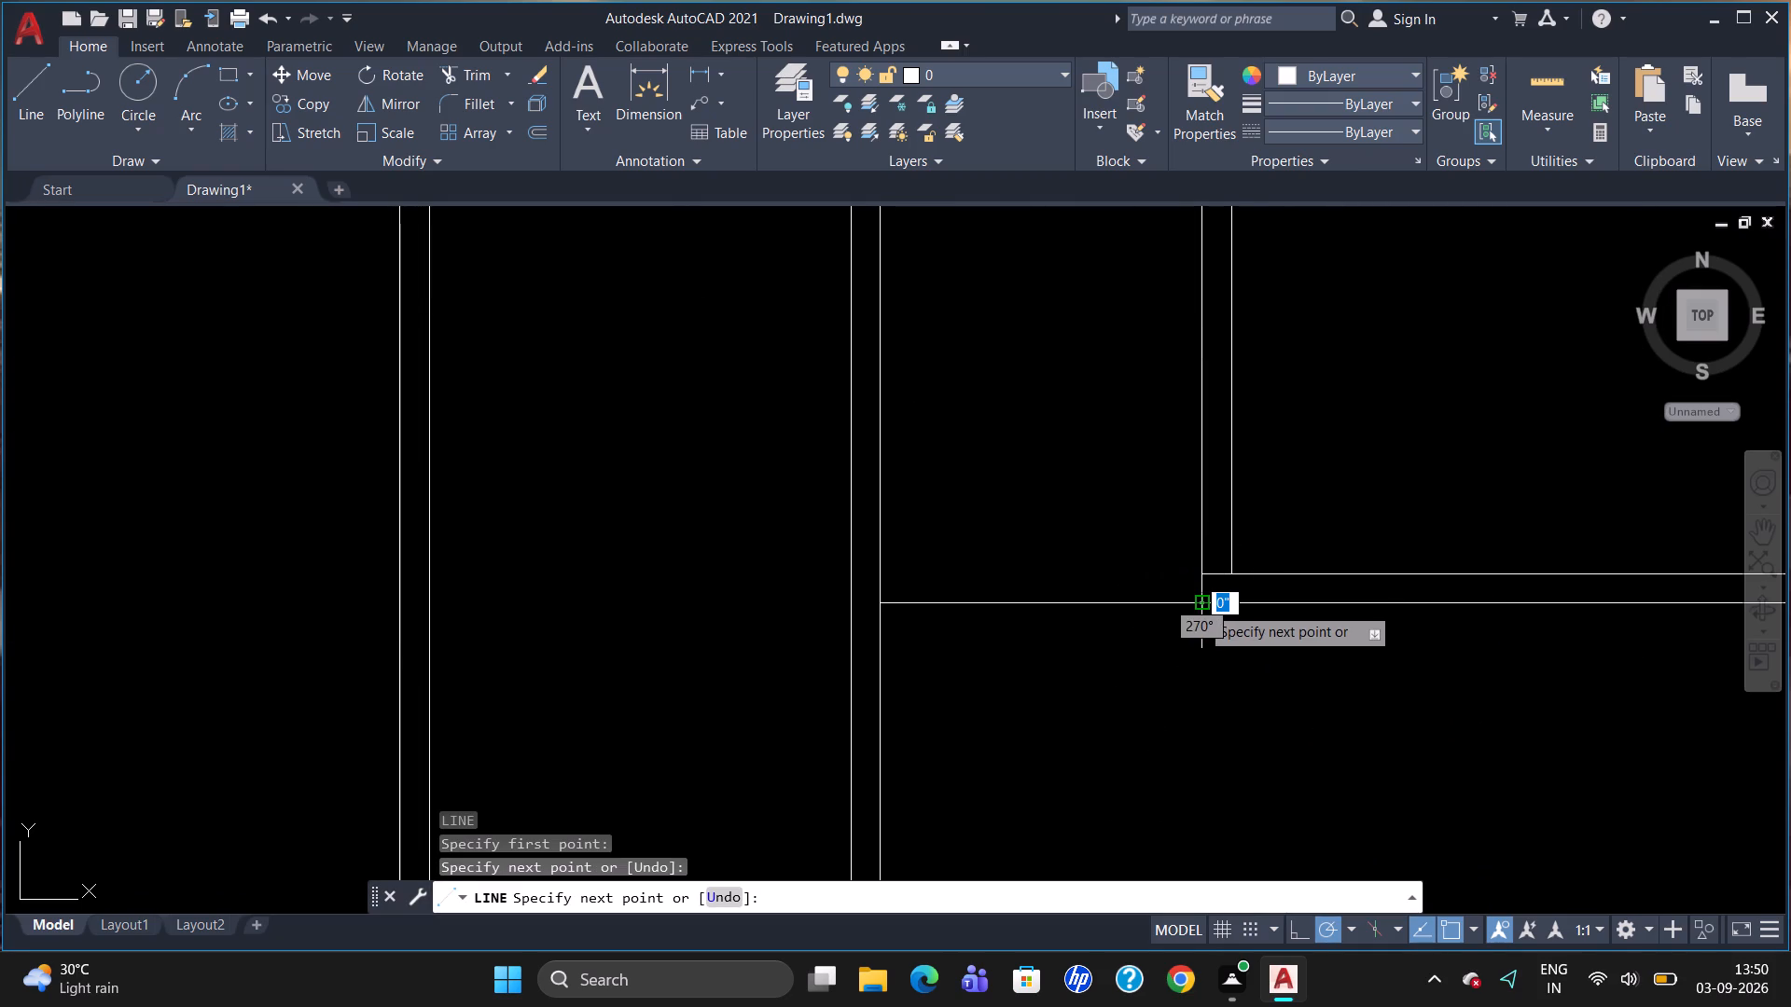
key("Escape")
scroll(1267, 657, "down", 2)
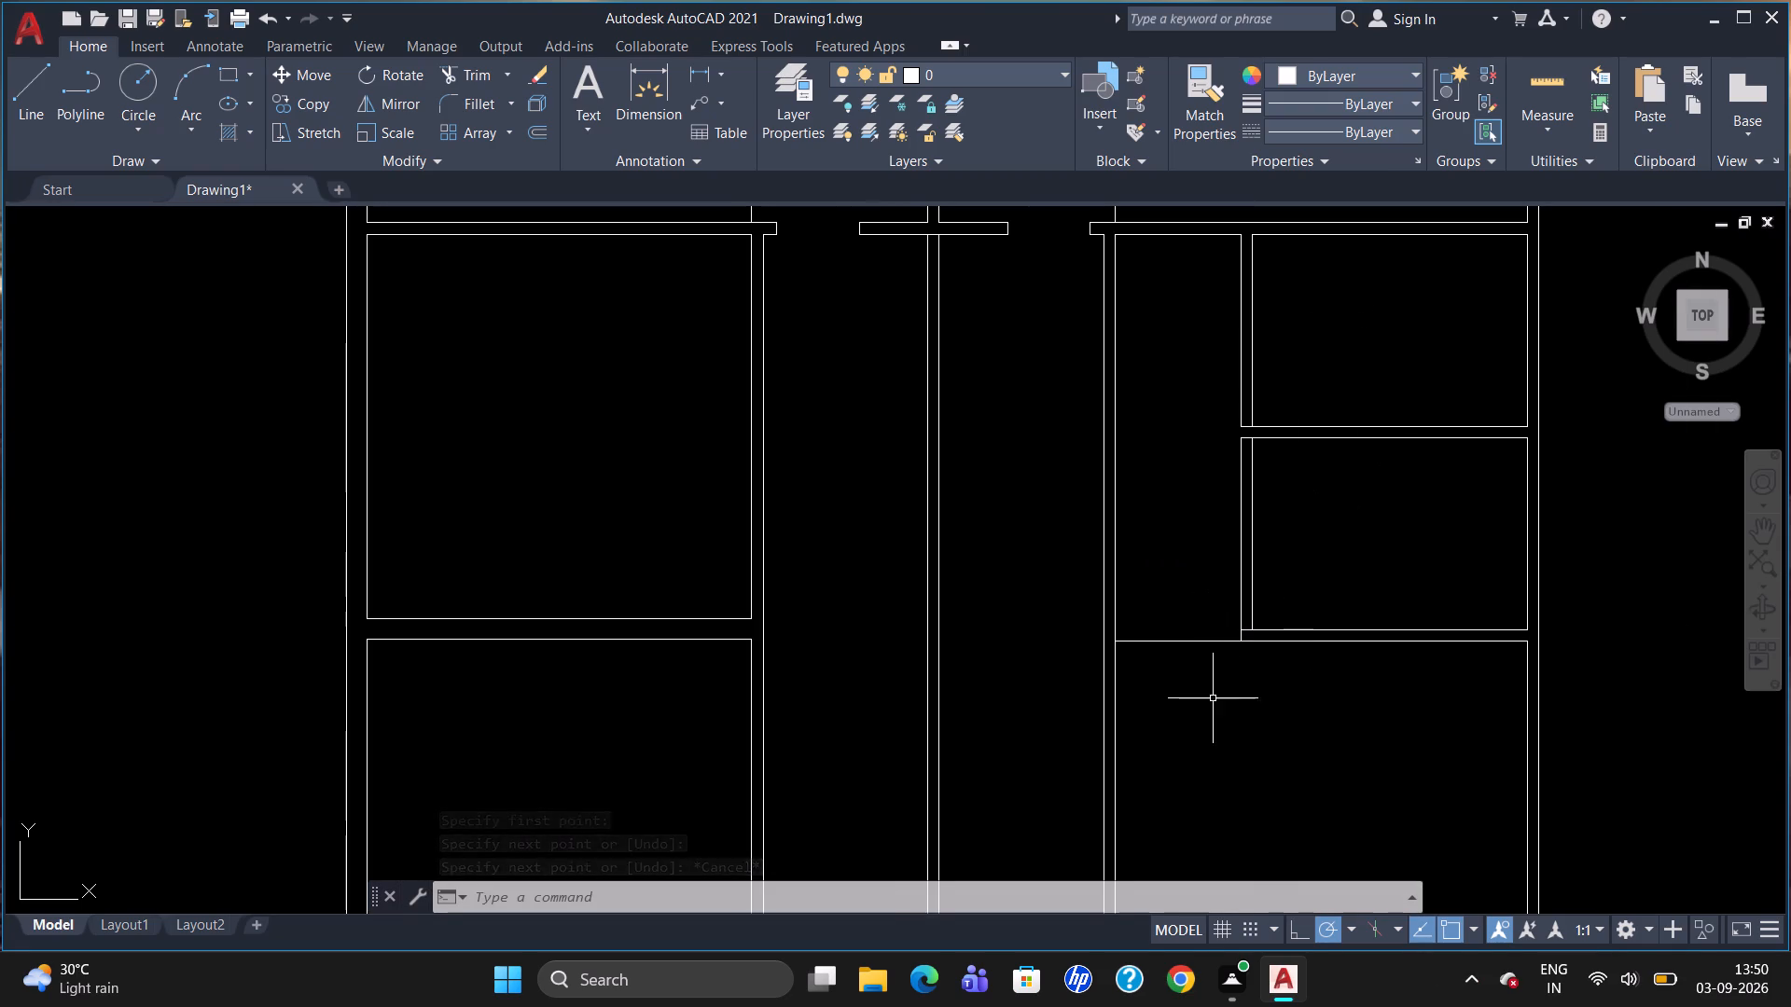
Trim the lower cross wall's remaining bottom line between the corridor wall and the new 5" closing line.
scroll(1194, 625, "up", 1)
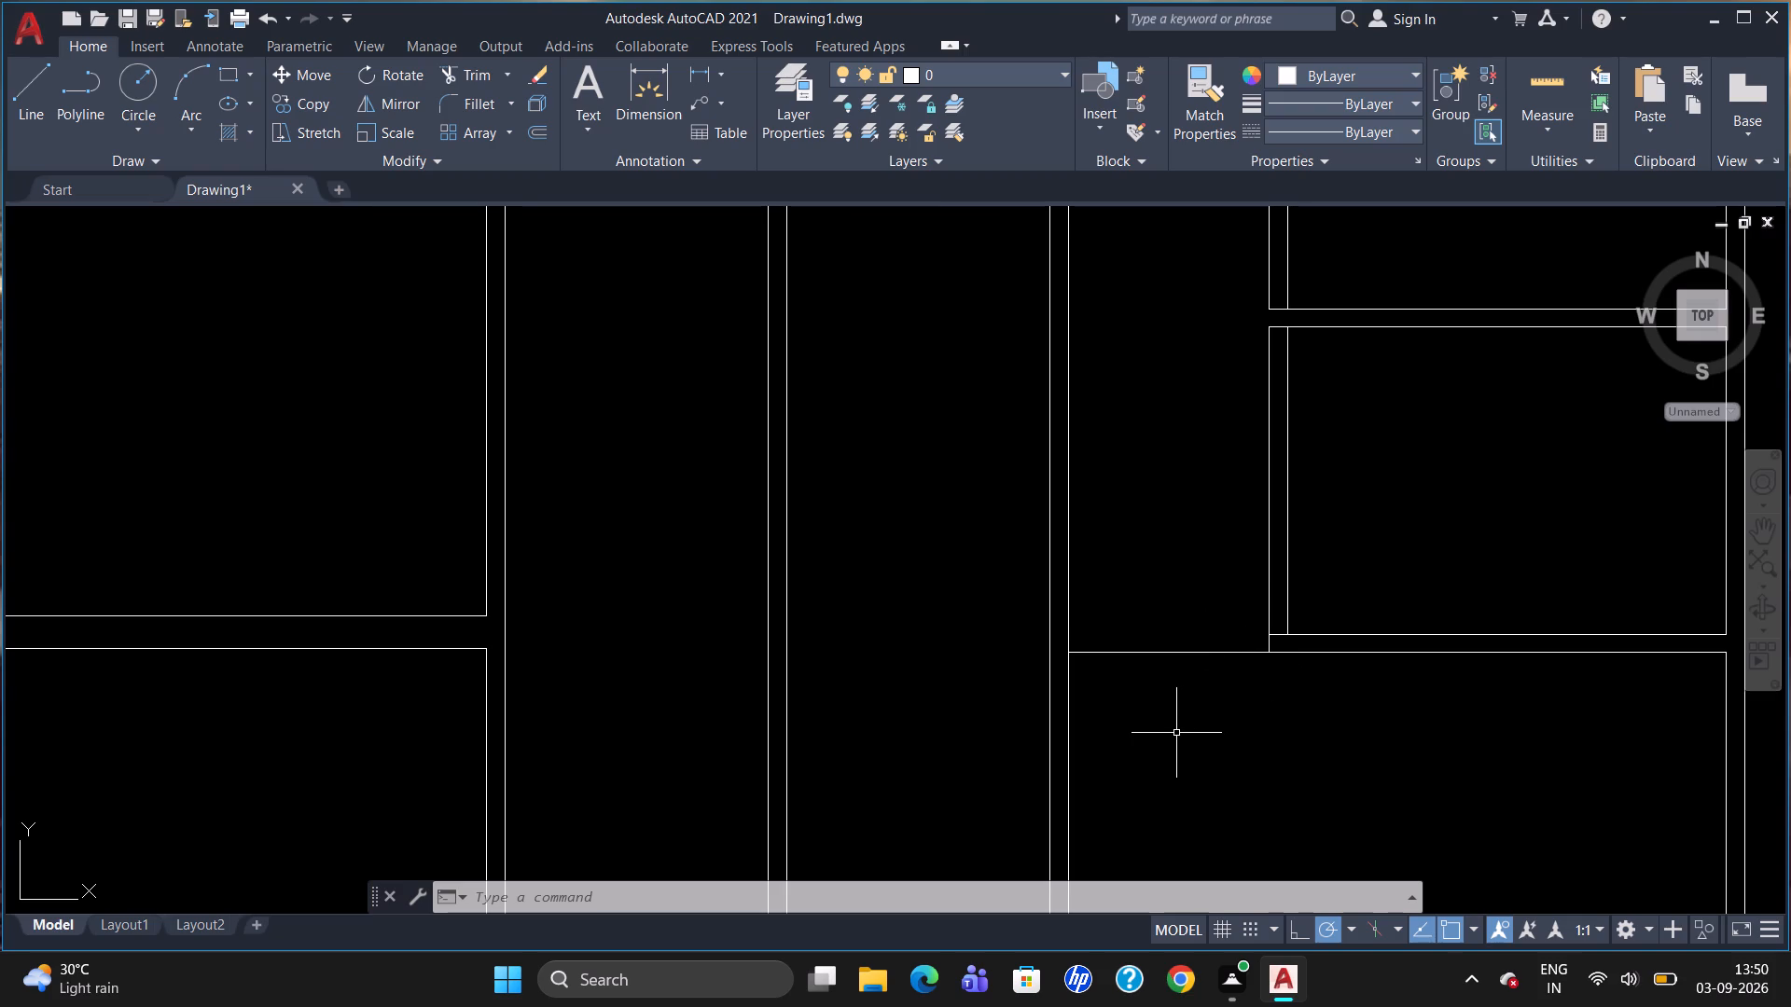
type("TR")
key("Return")
key("Return")
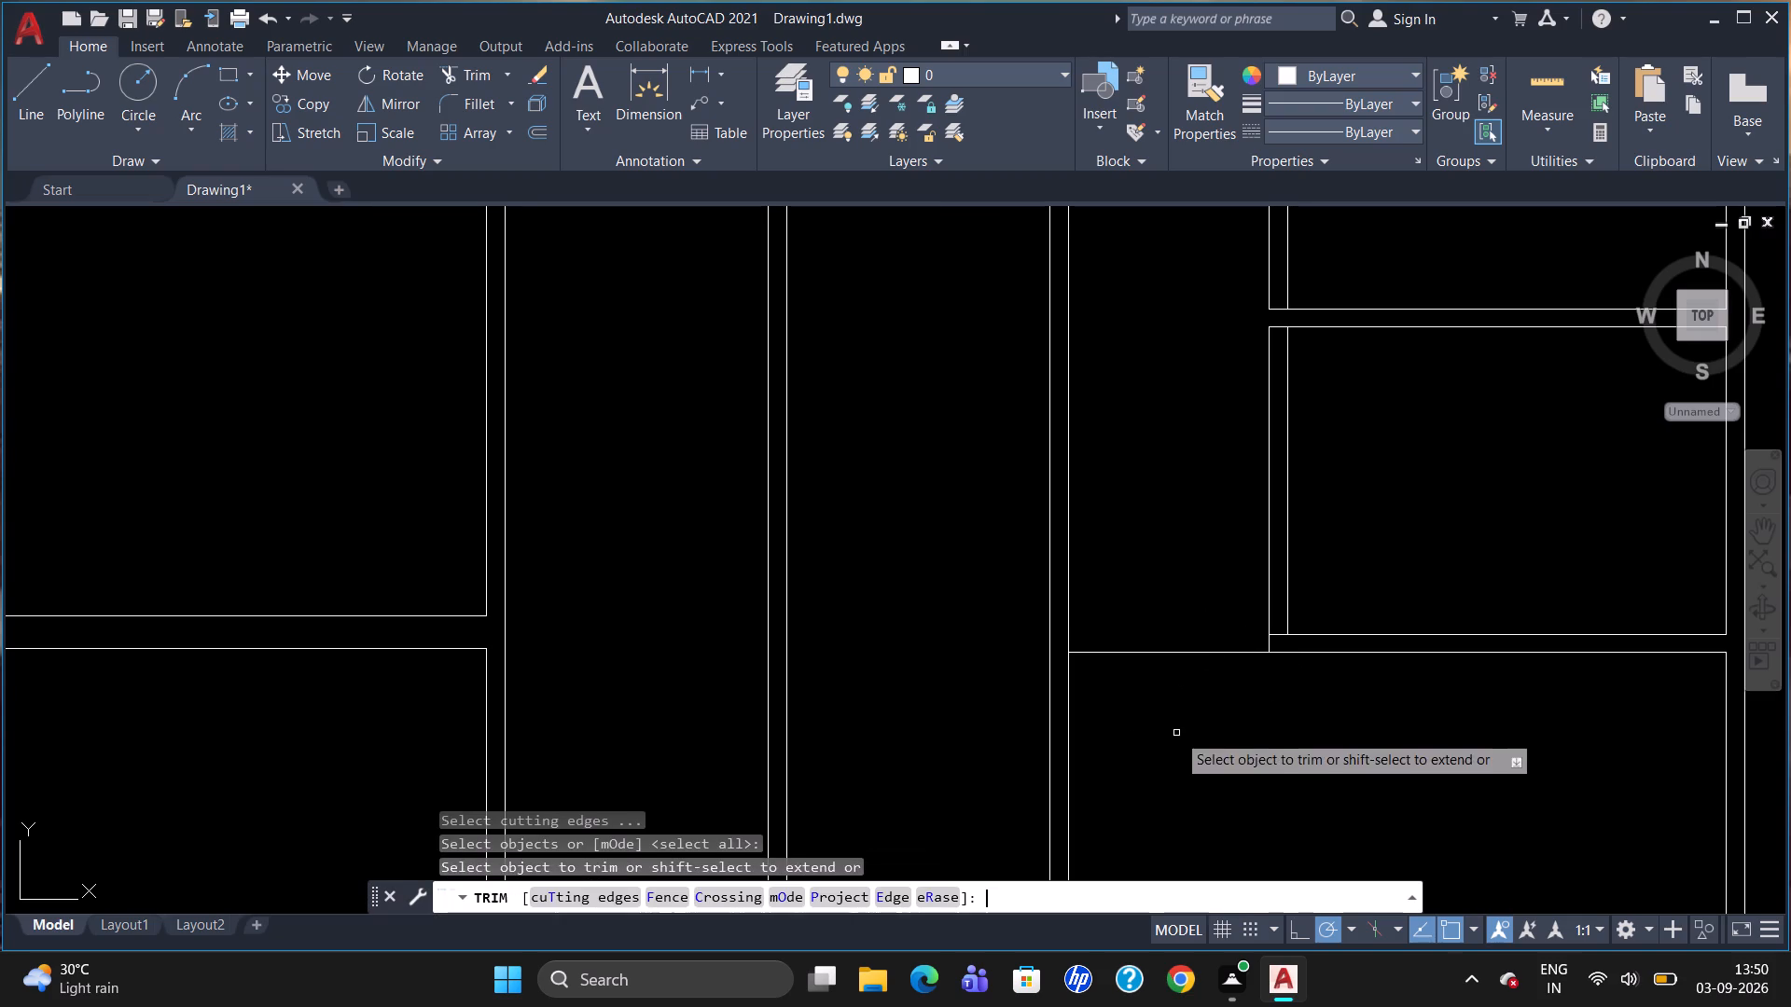
left_click(1141, 652)
scroll(1156, 683, "down", 2)
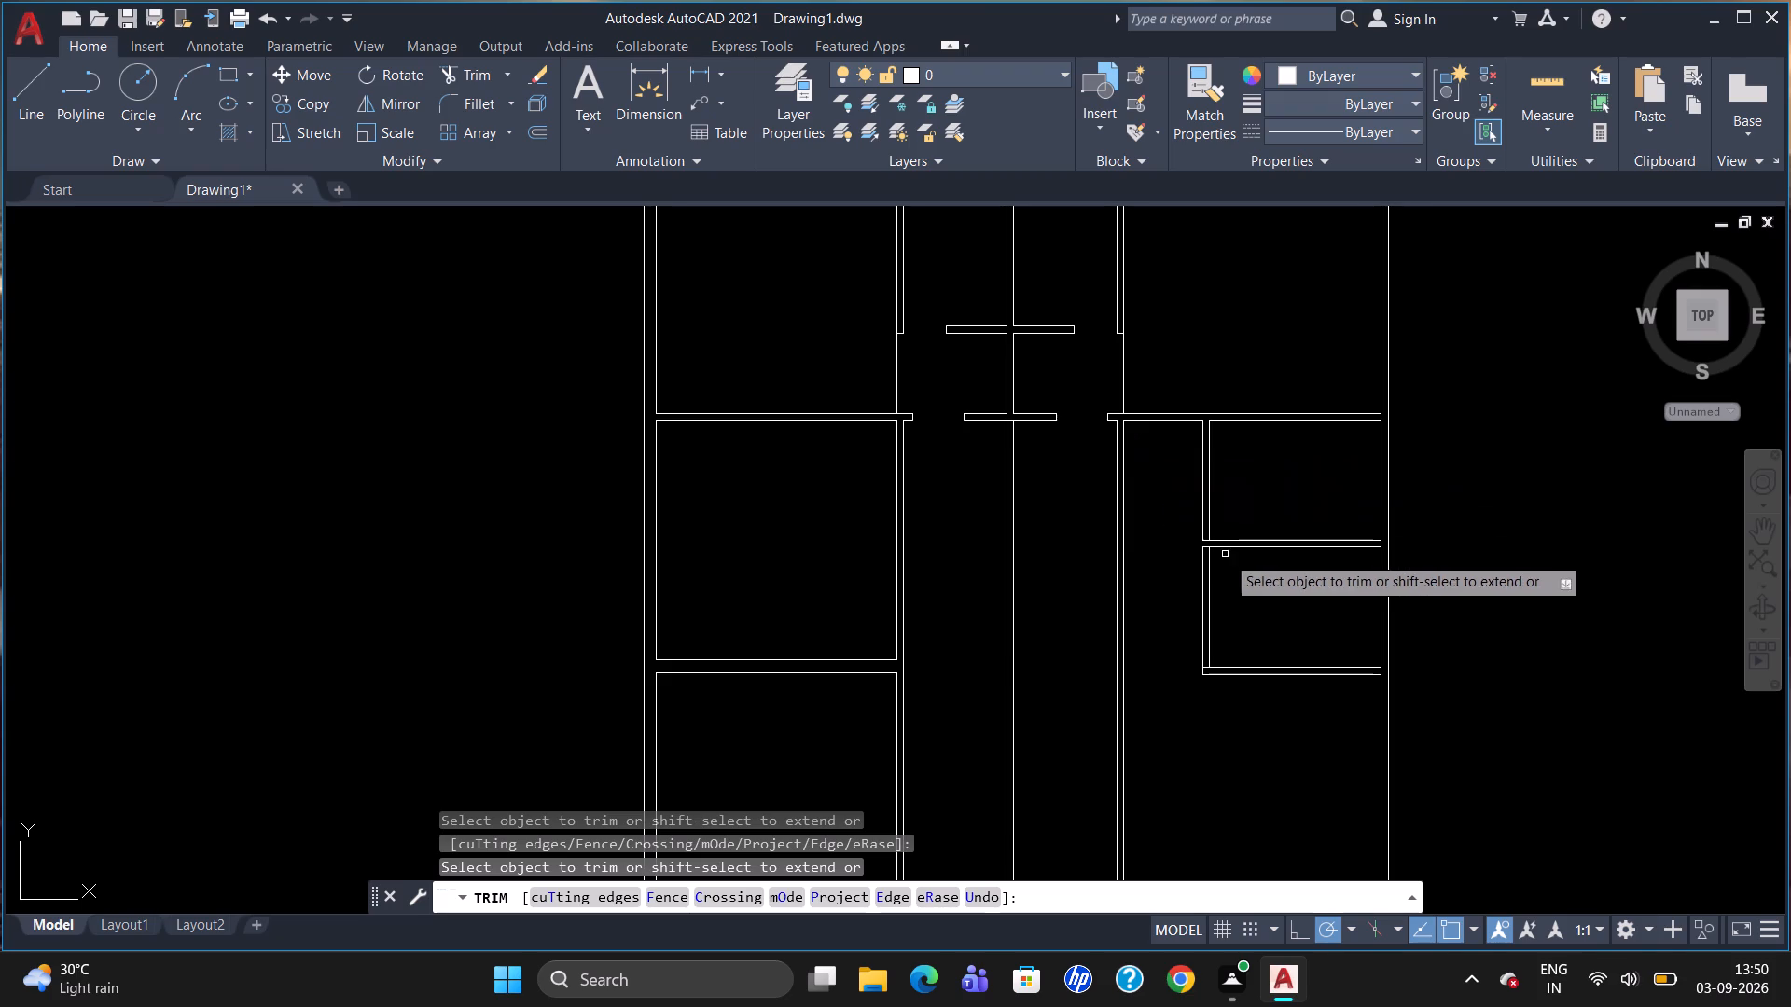
scroll(1181, 563, "up", 2)
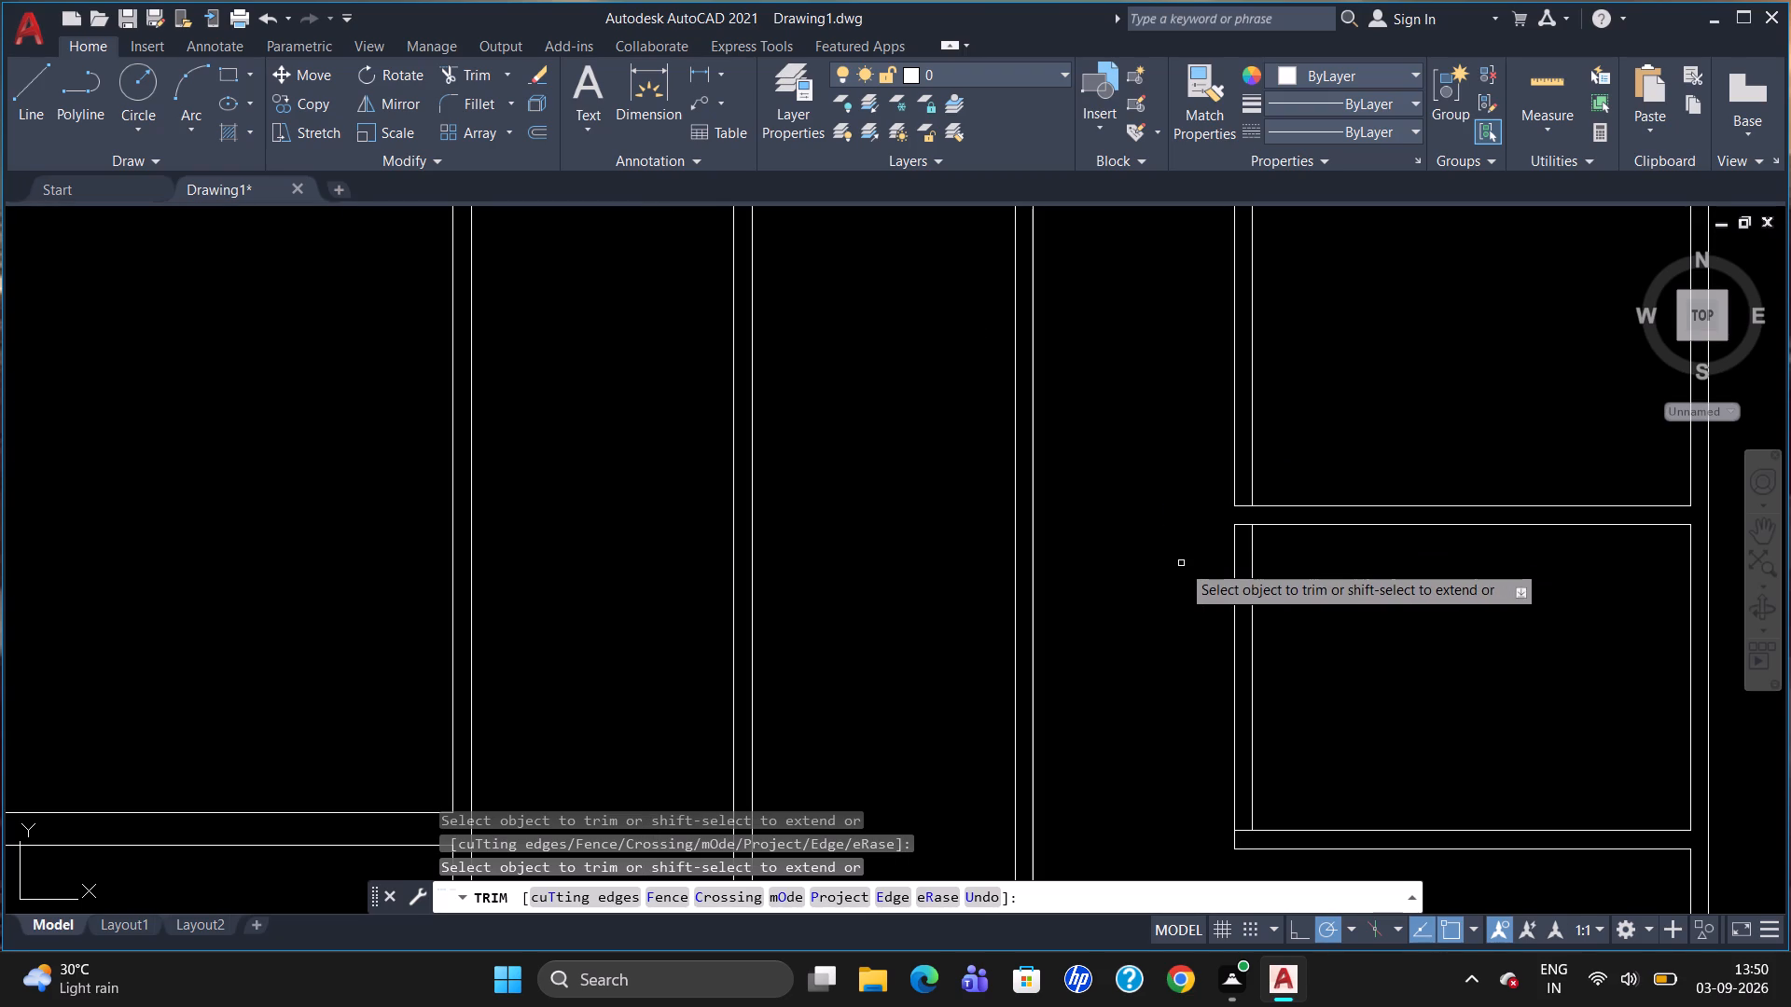
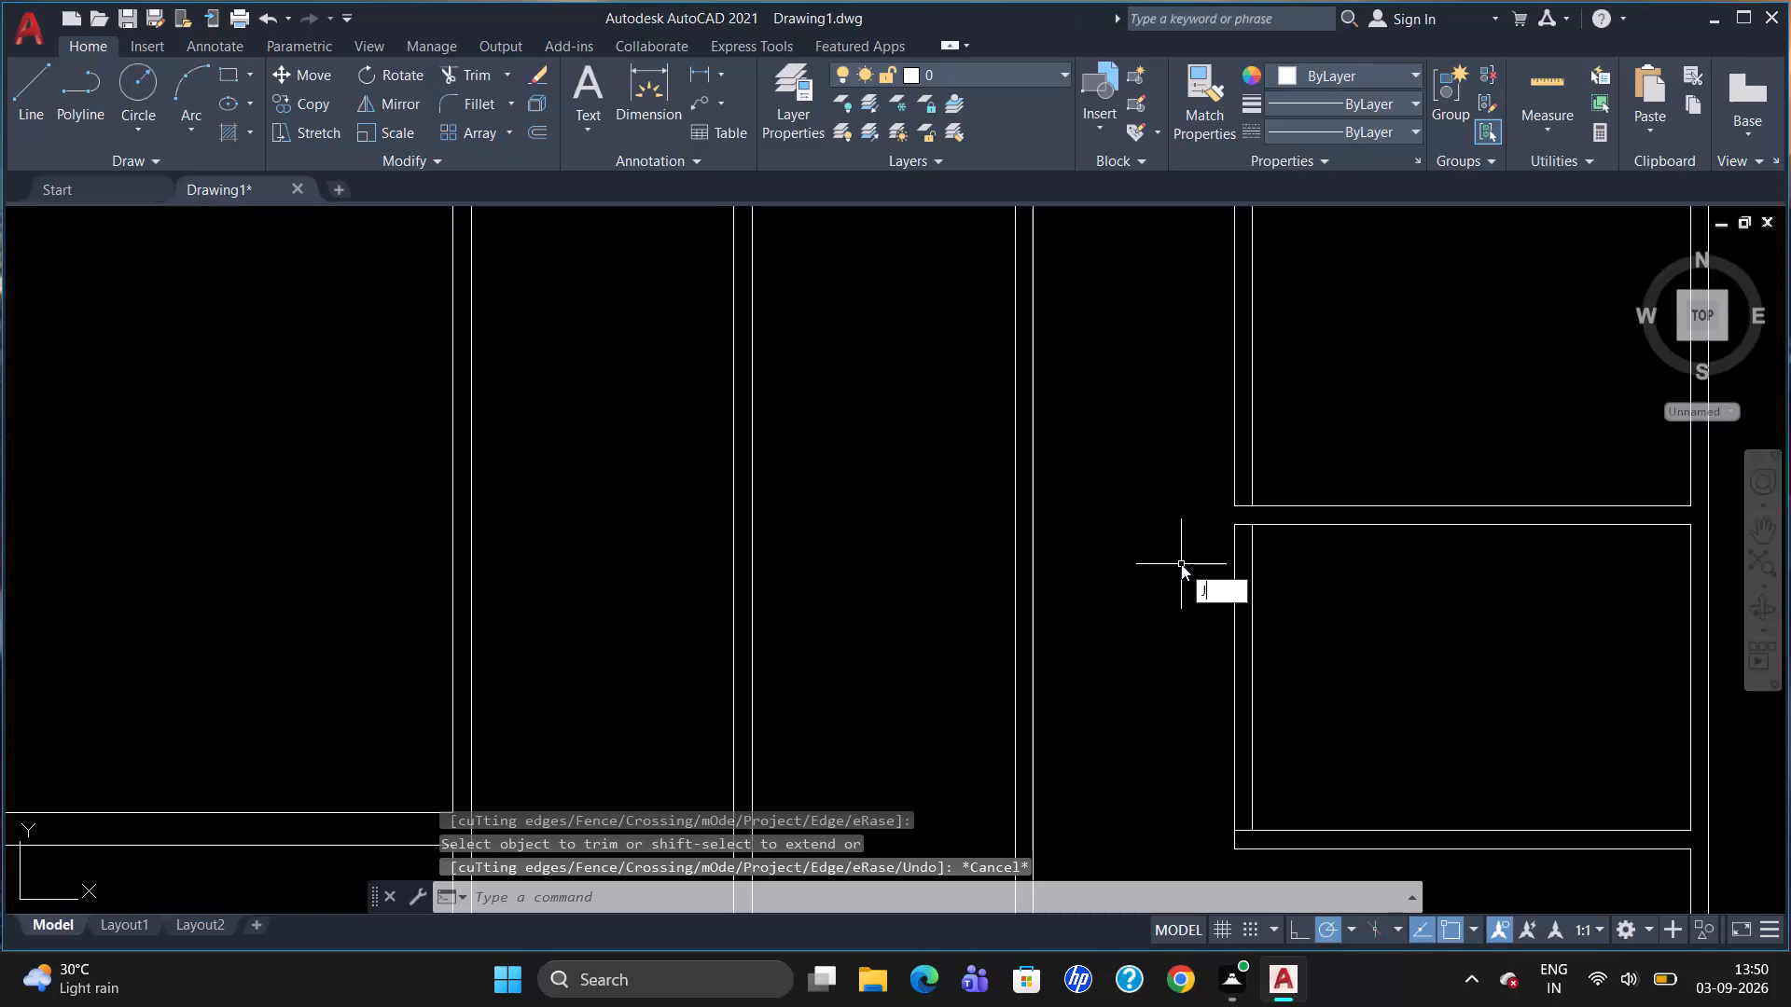
Join the partition's left-face lines above and below the middle cross wall into one continuous line.
key("Return")
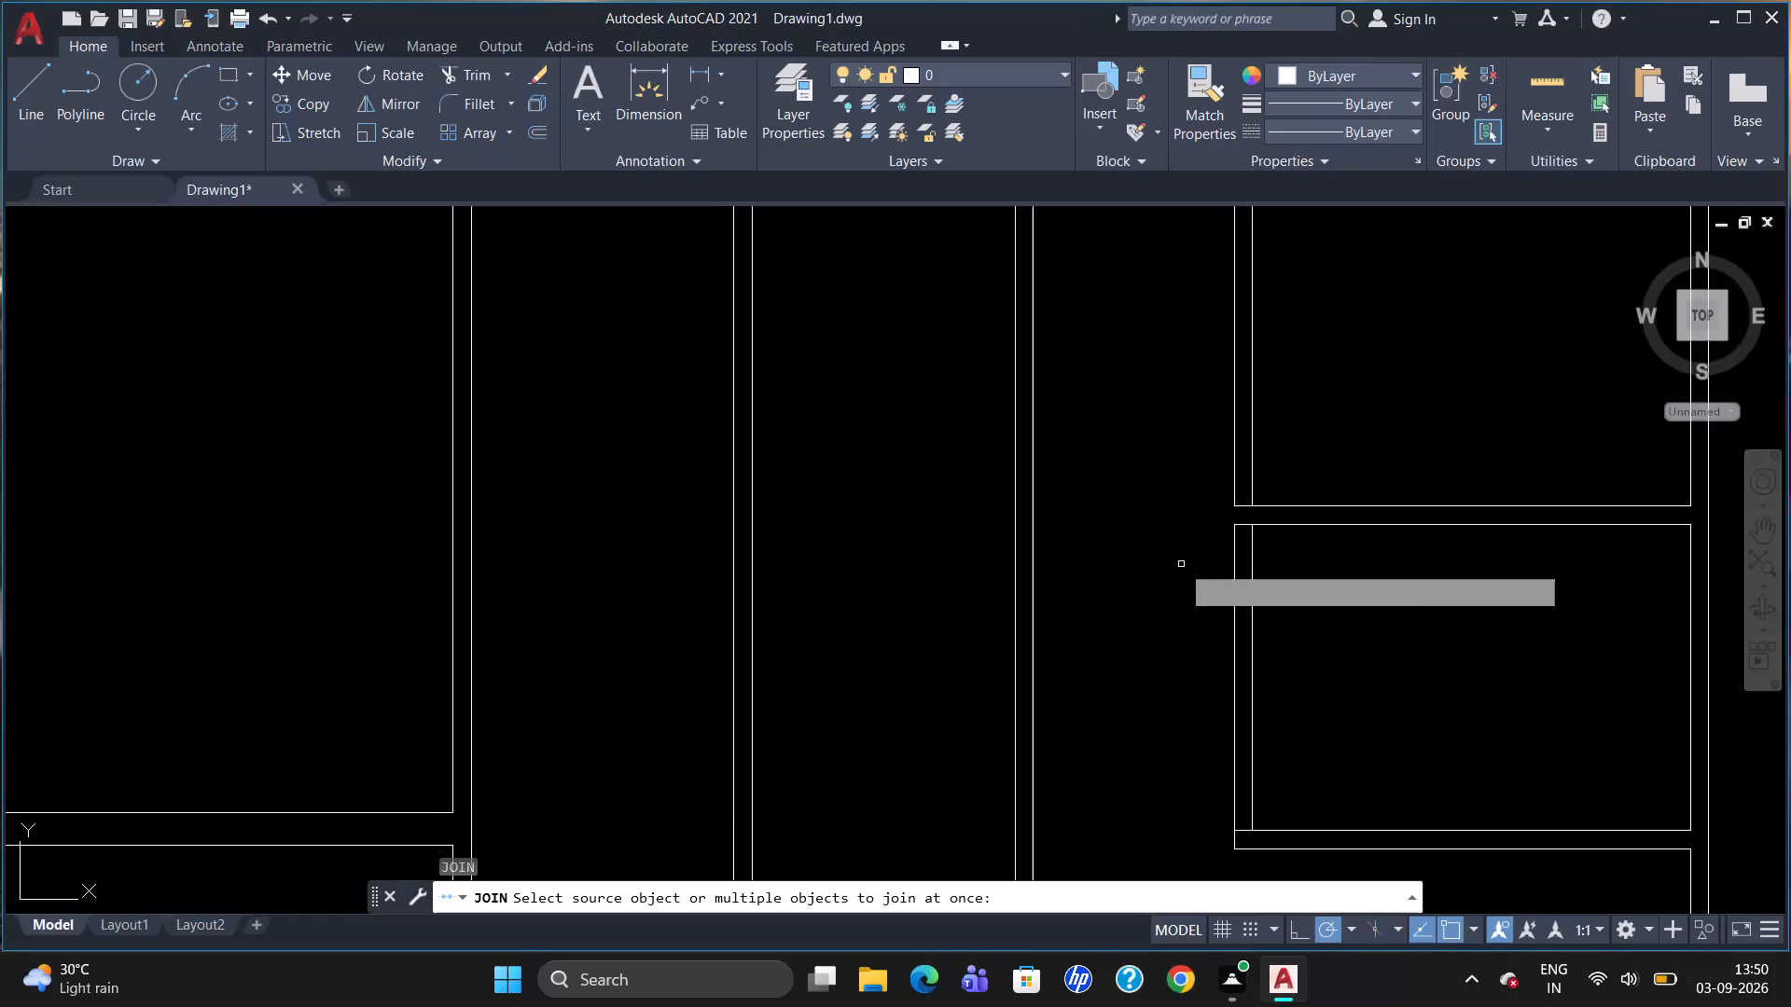
left_click(1235, 469)
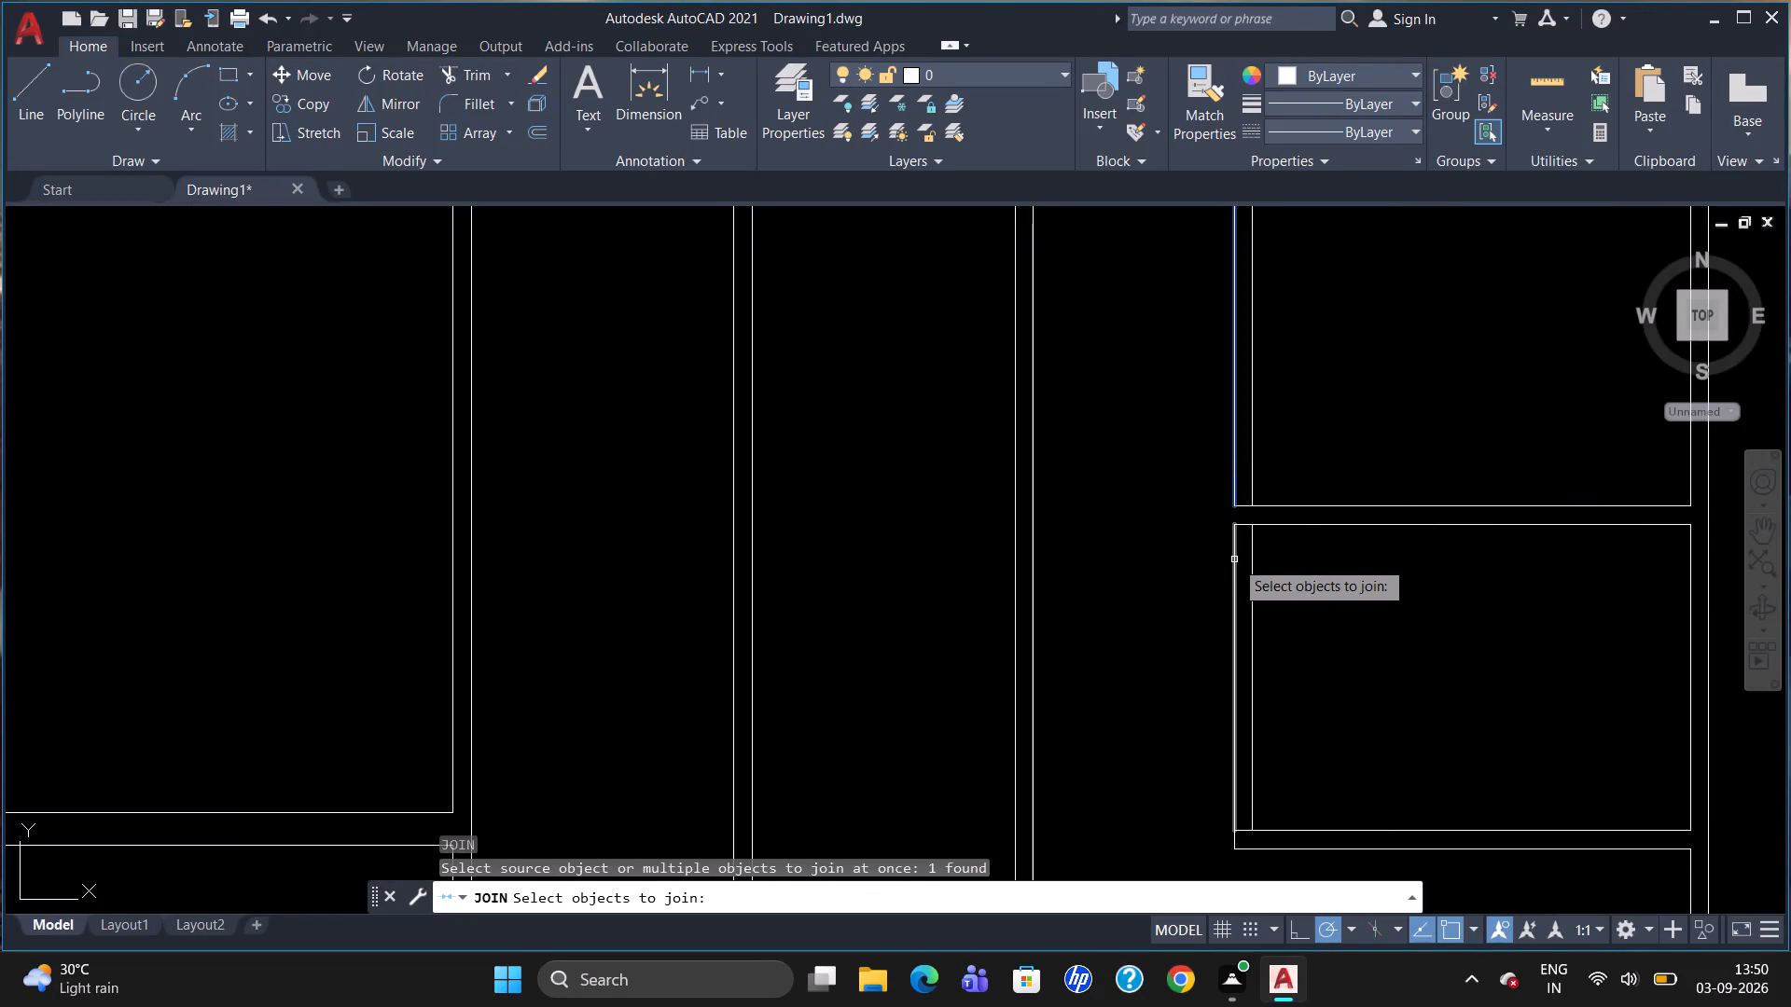
left_click(1234, 559)
key("Return")
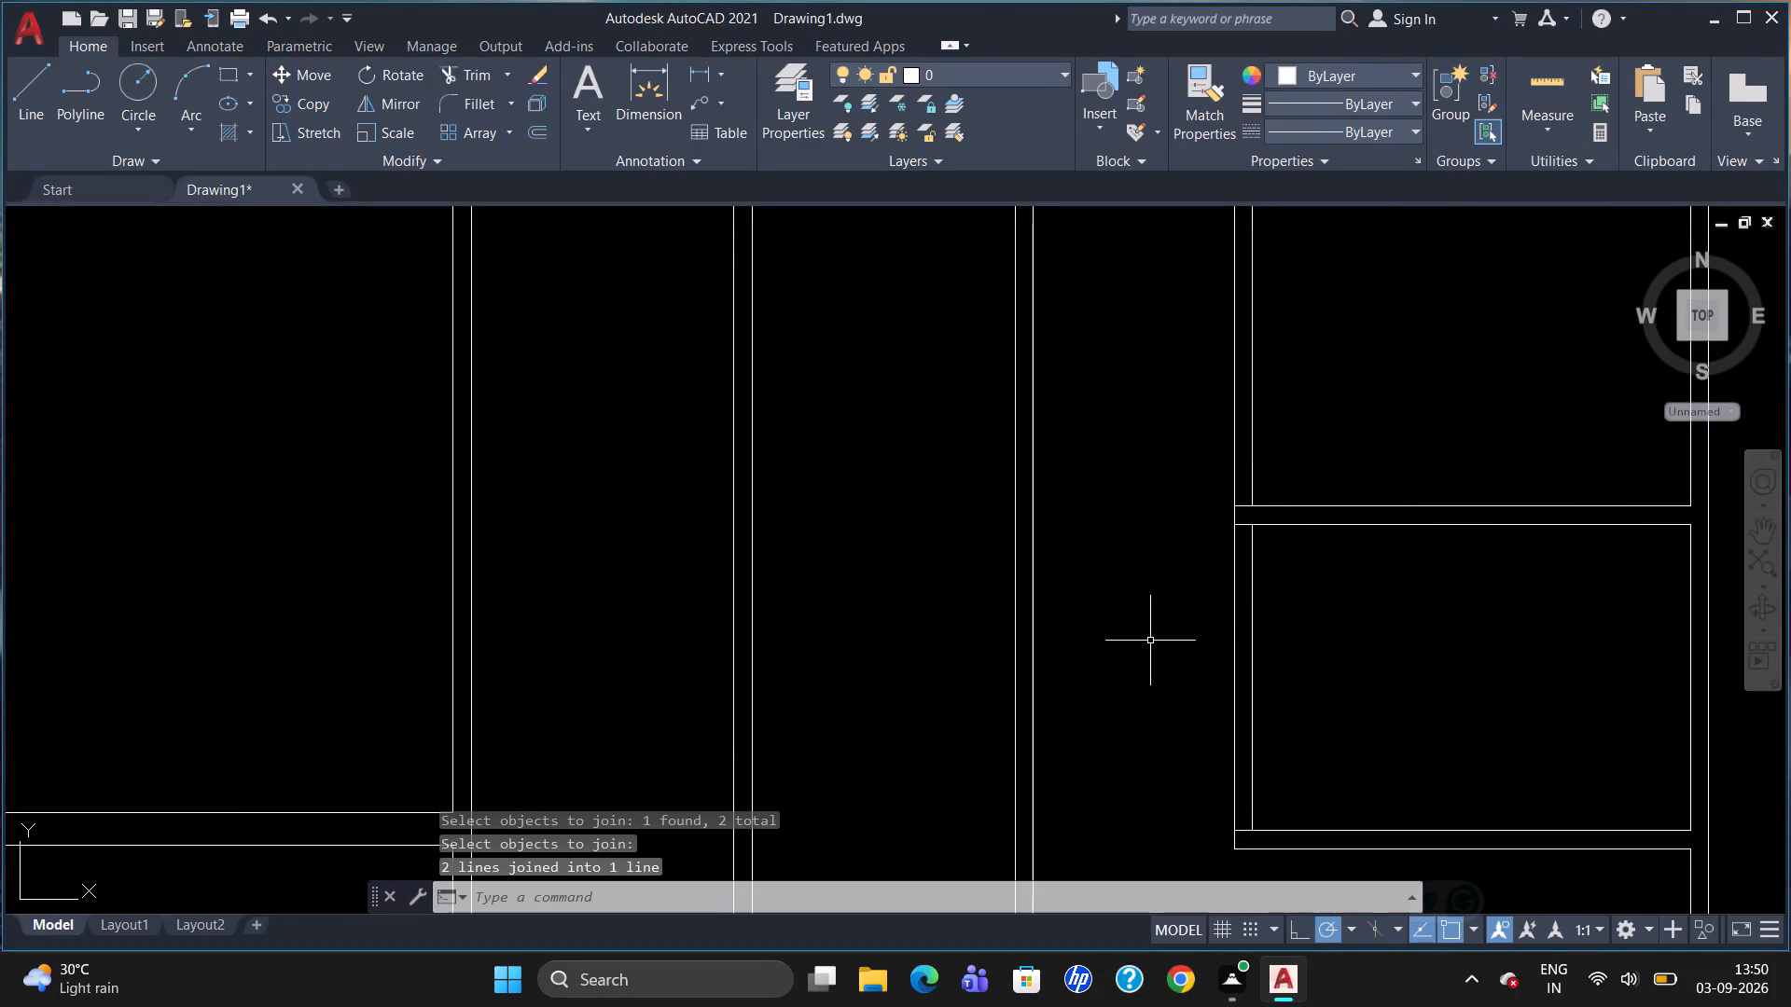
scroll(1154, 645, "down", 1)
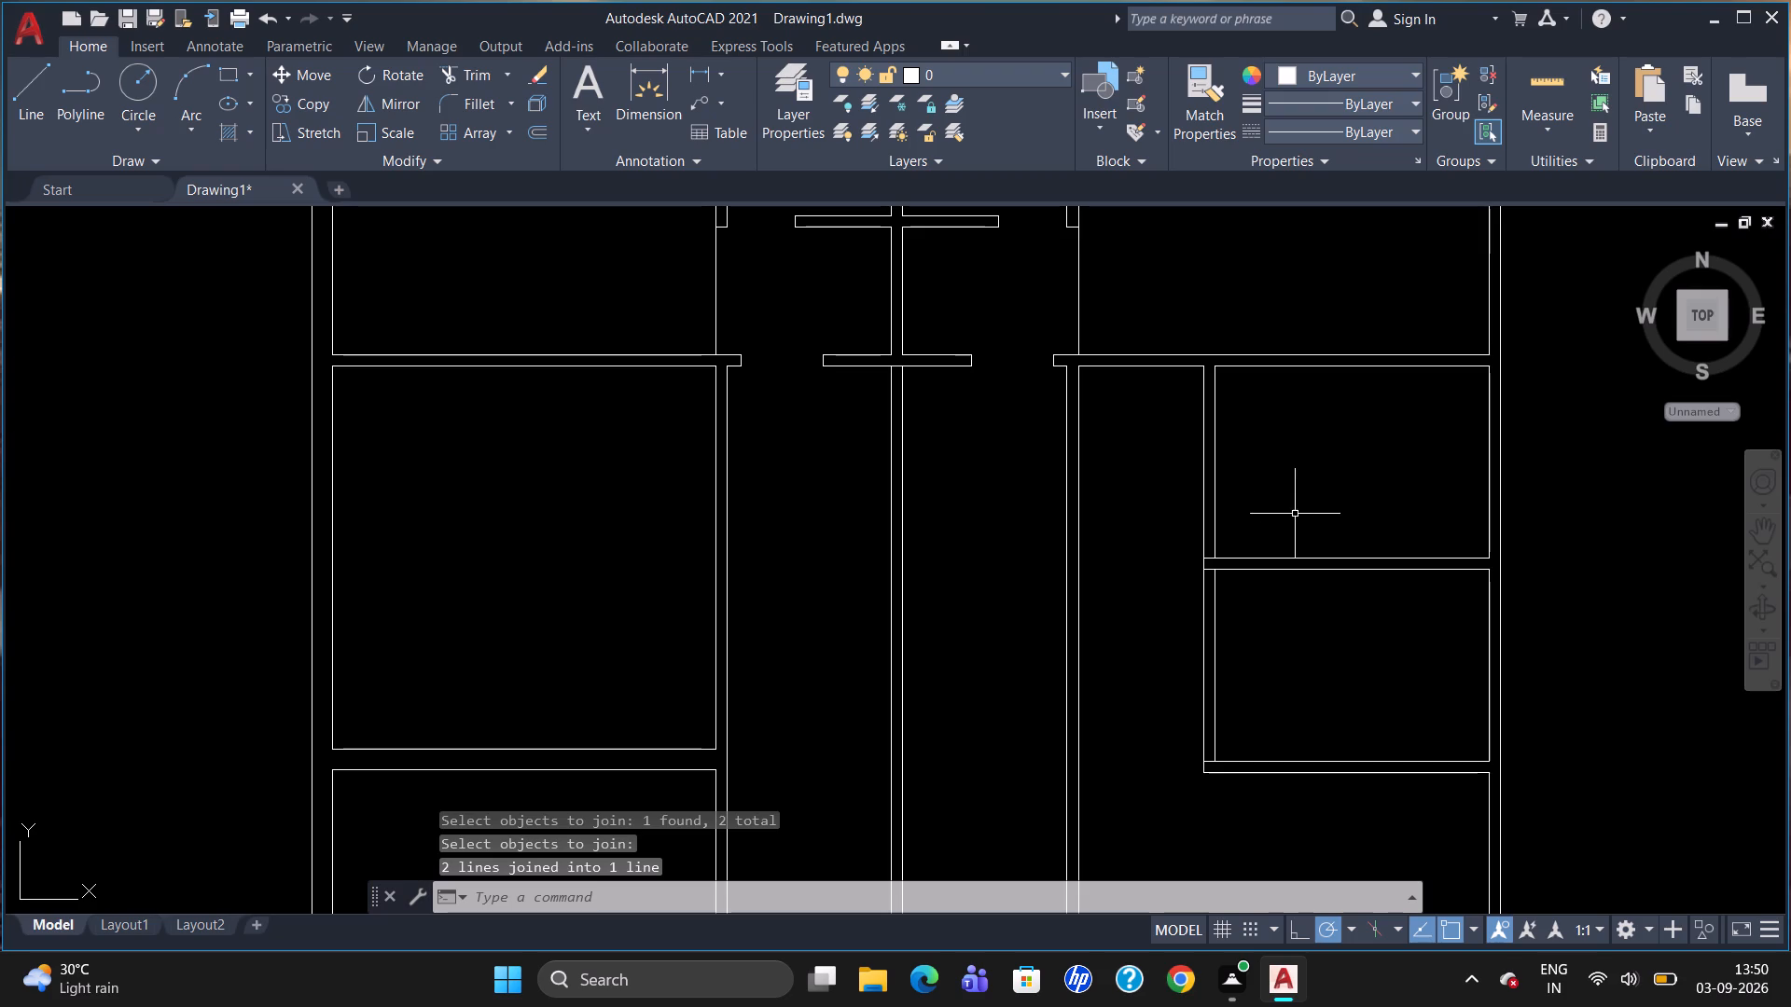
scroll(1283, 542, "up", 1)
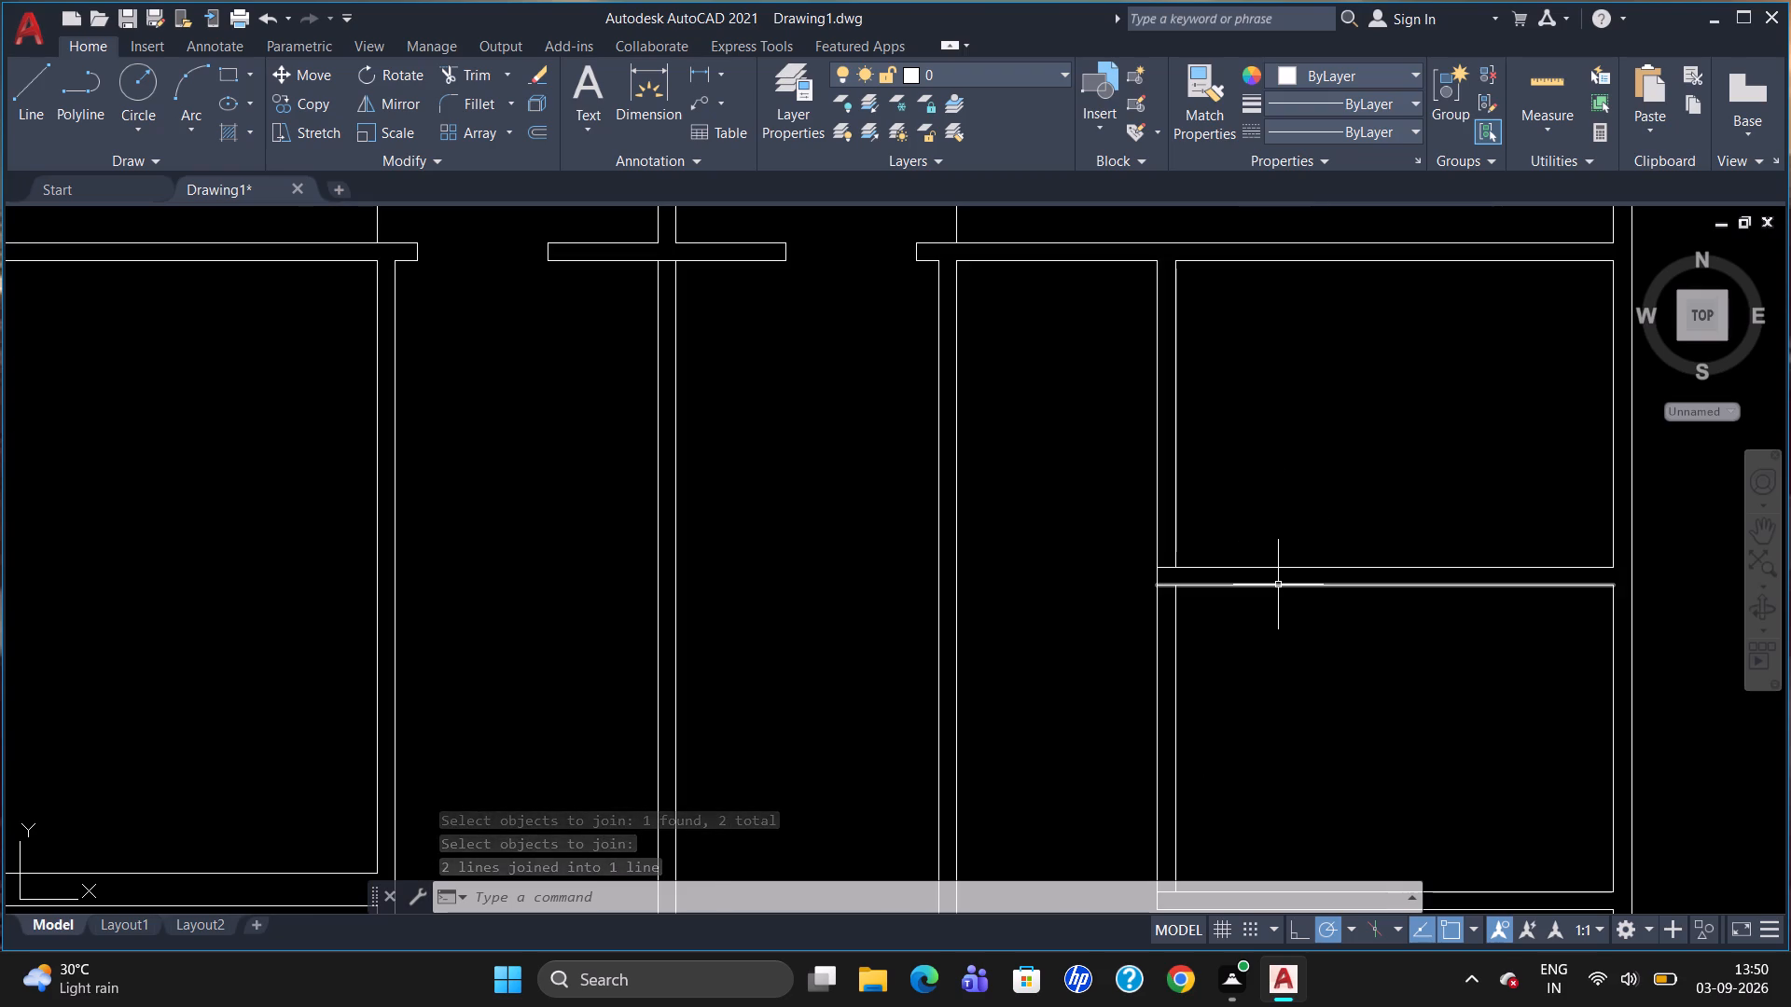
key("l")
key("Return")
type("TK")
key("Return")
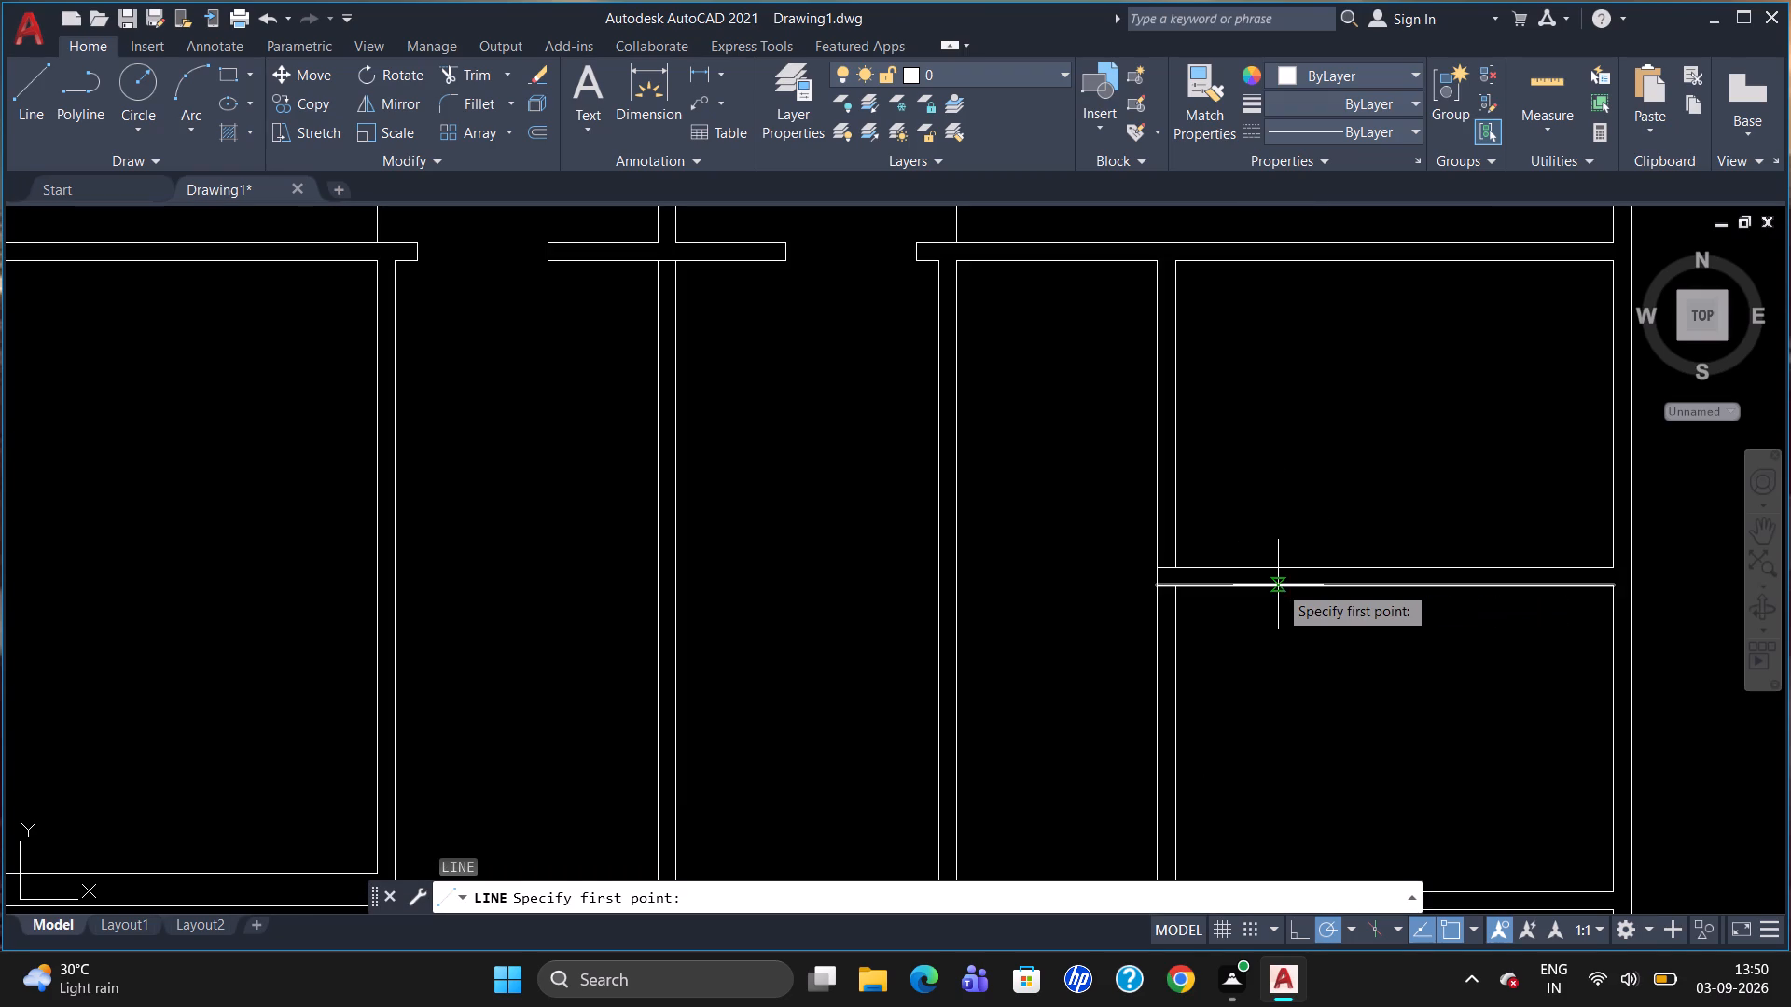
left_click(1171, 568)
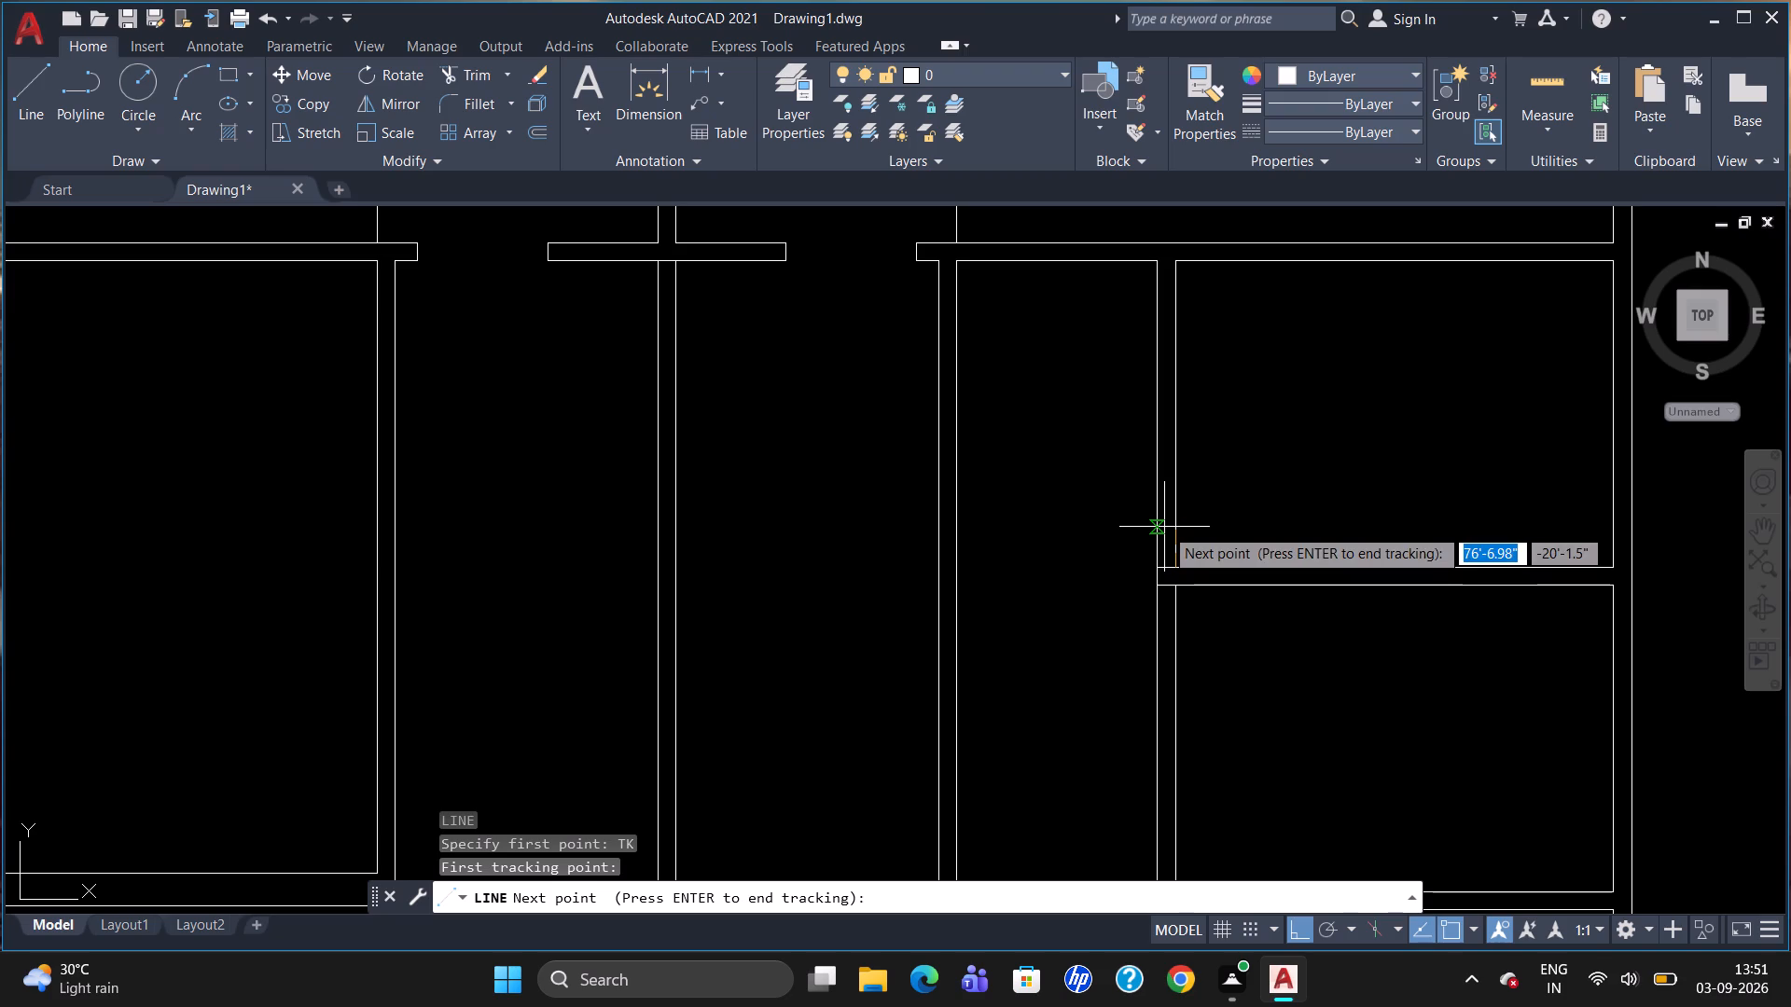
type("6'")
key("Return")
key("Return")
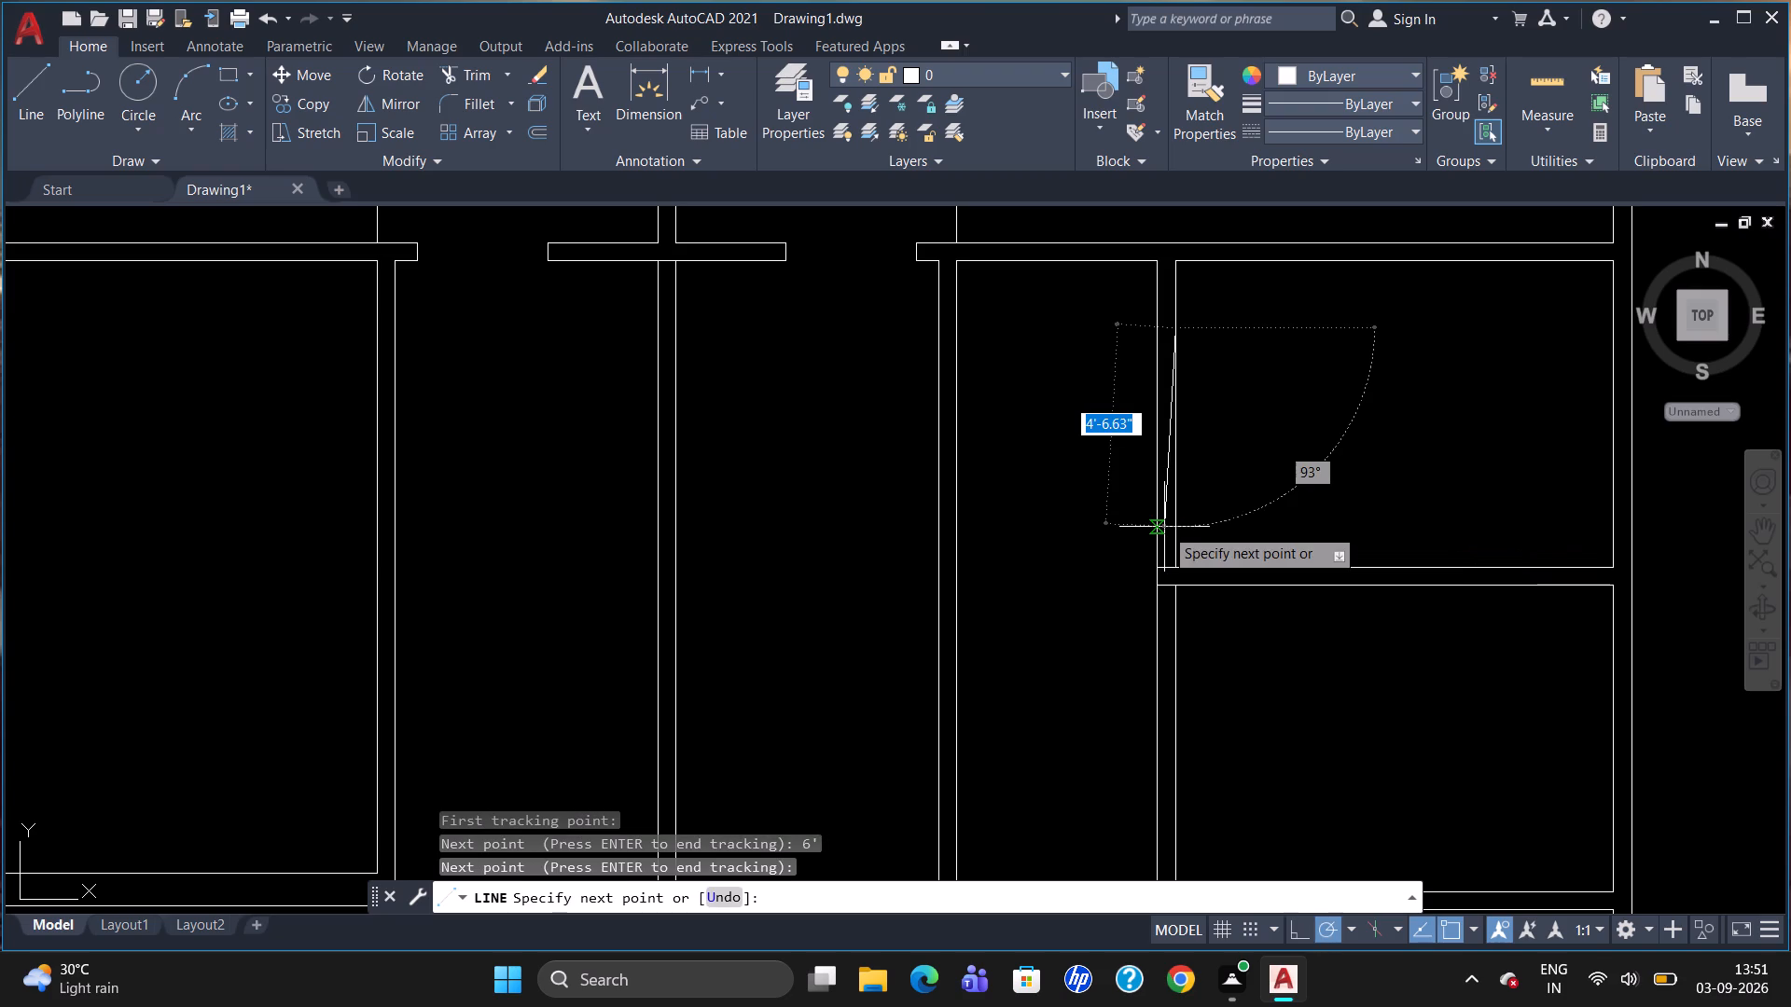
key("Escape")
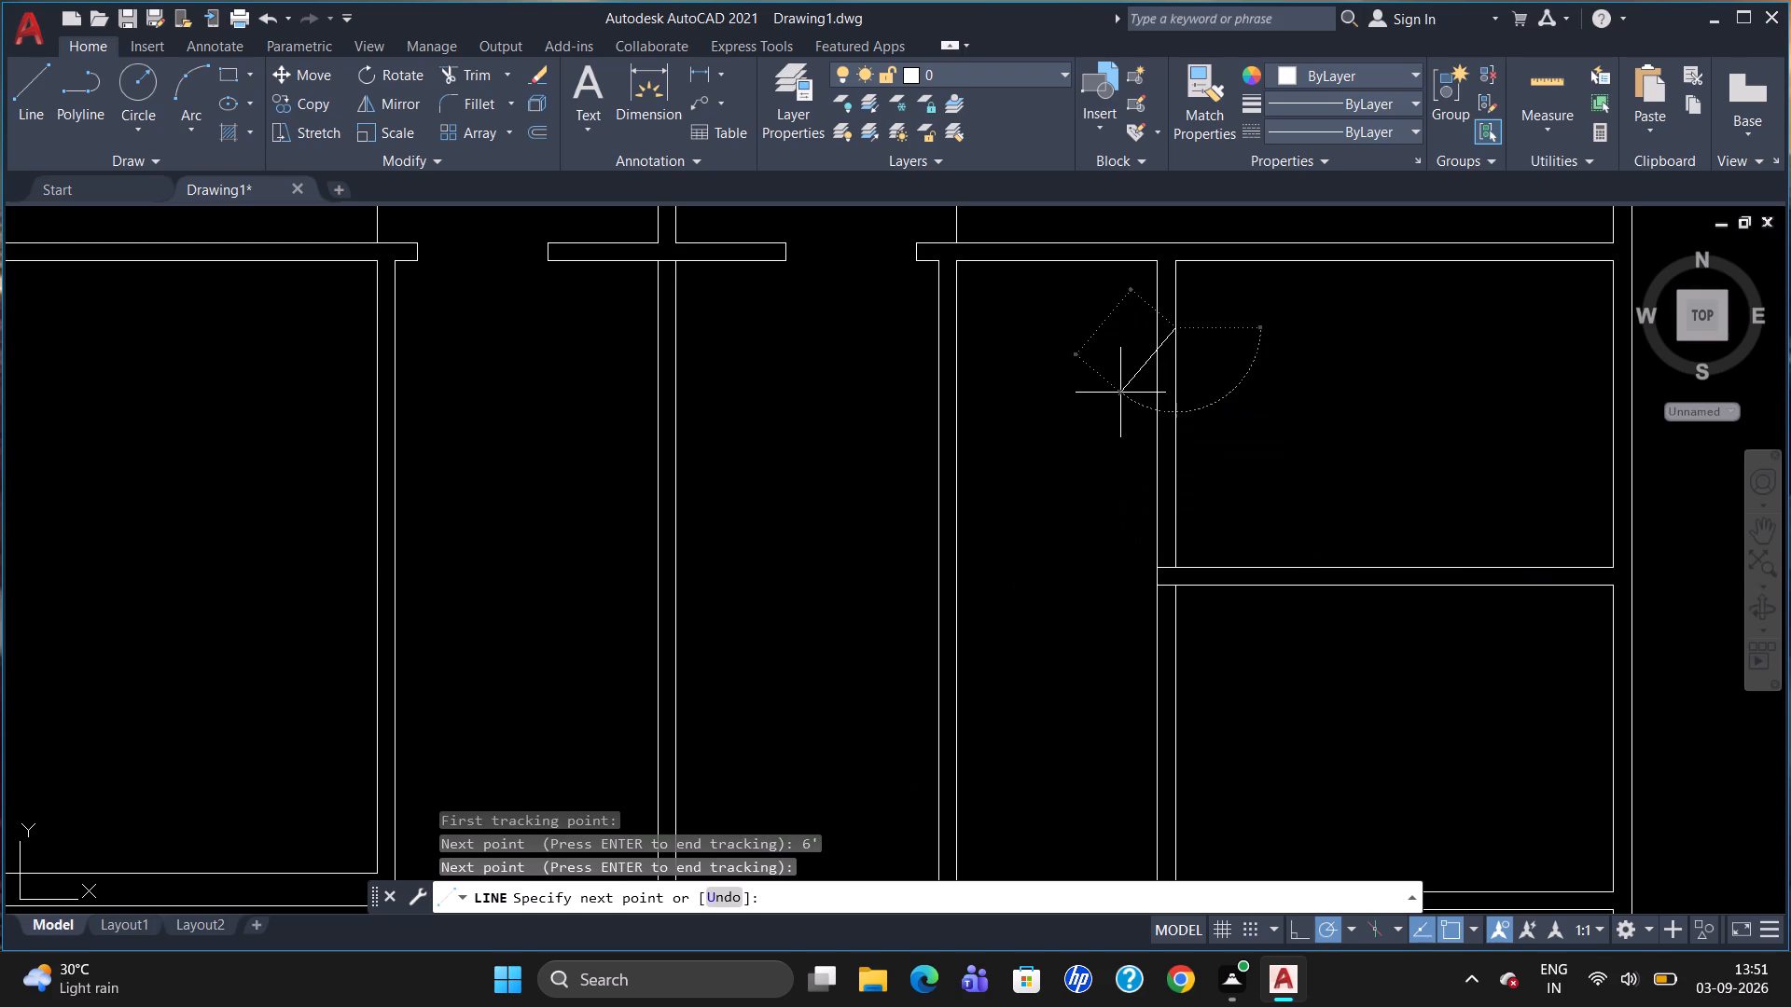
Draw a 5" horizontal jamb line across the upper room's left partition, 6" above the middle cross wall's upper line.
key("l")
key("Return")
type("TK")
key("Return")
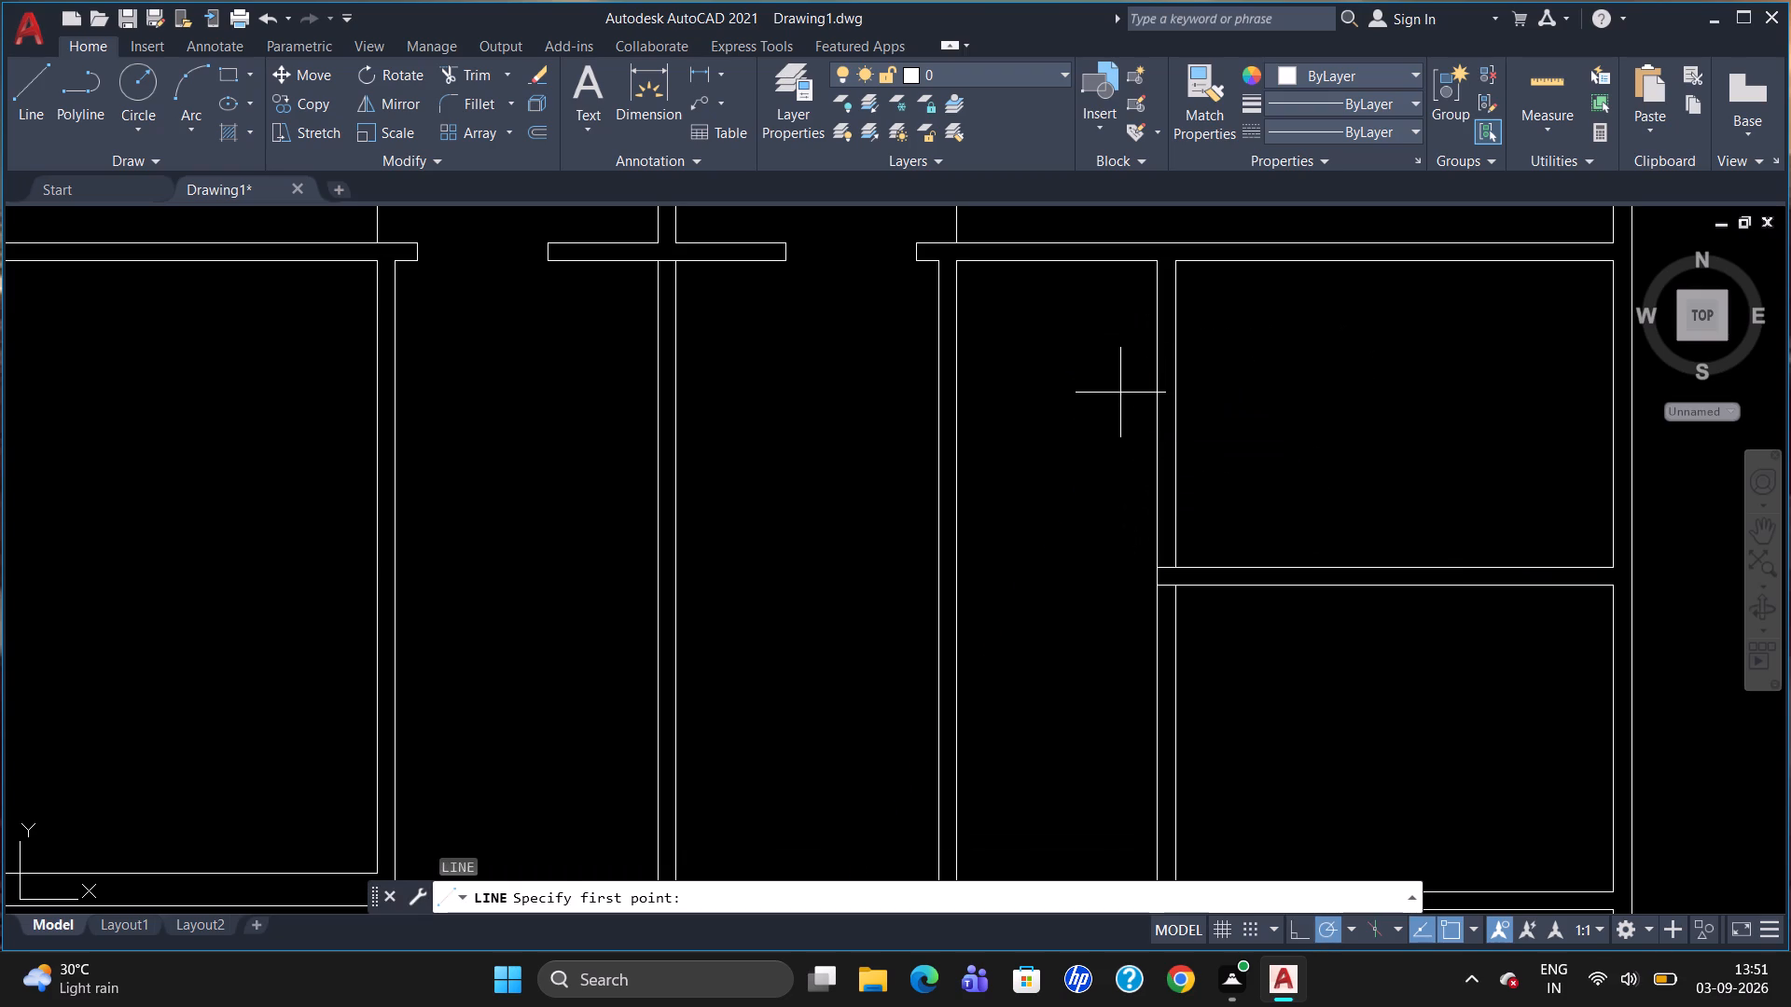
left_click(1178, 562)
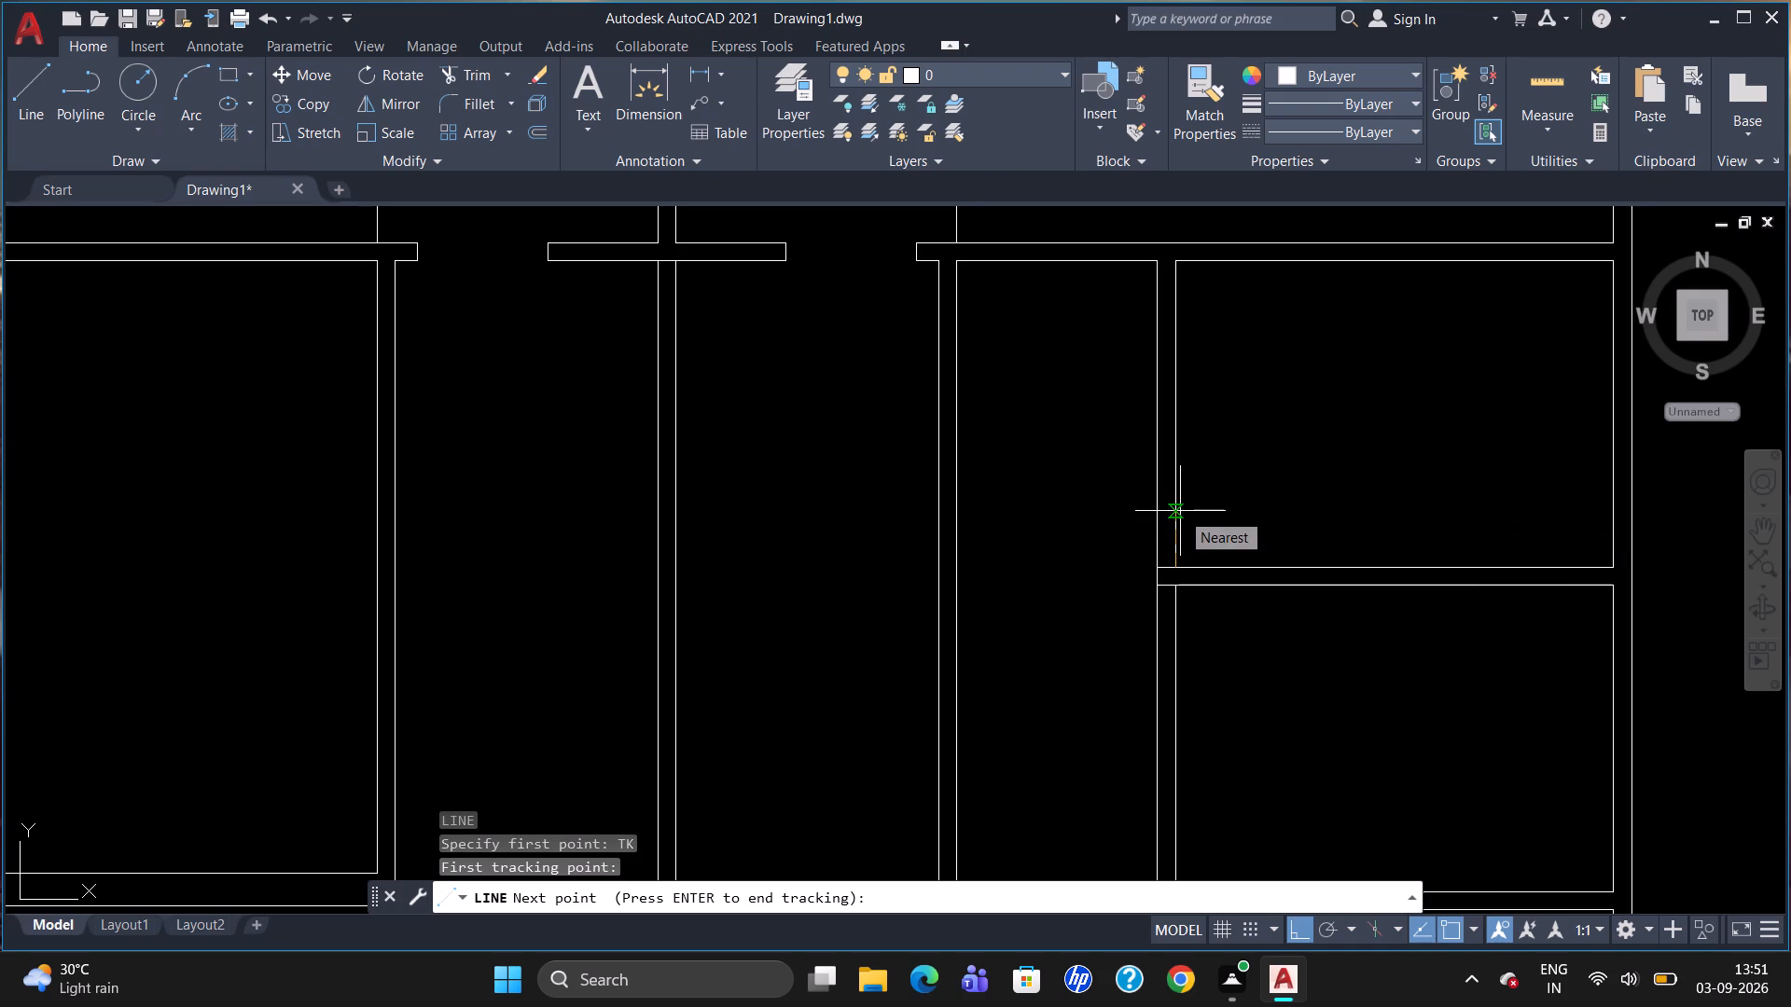
type("6\"")
key("Return")
key("Return")
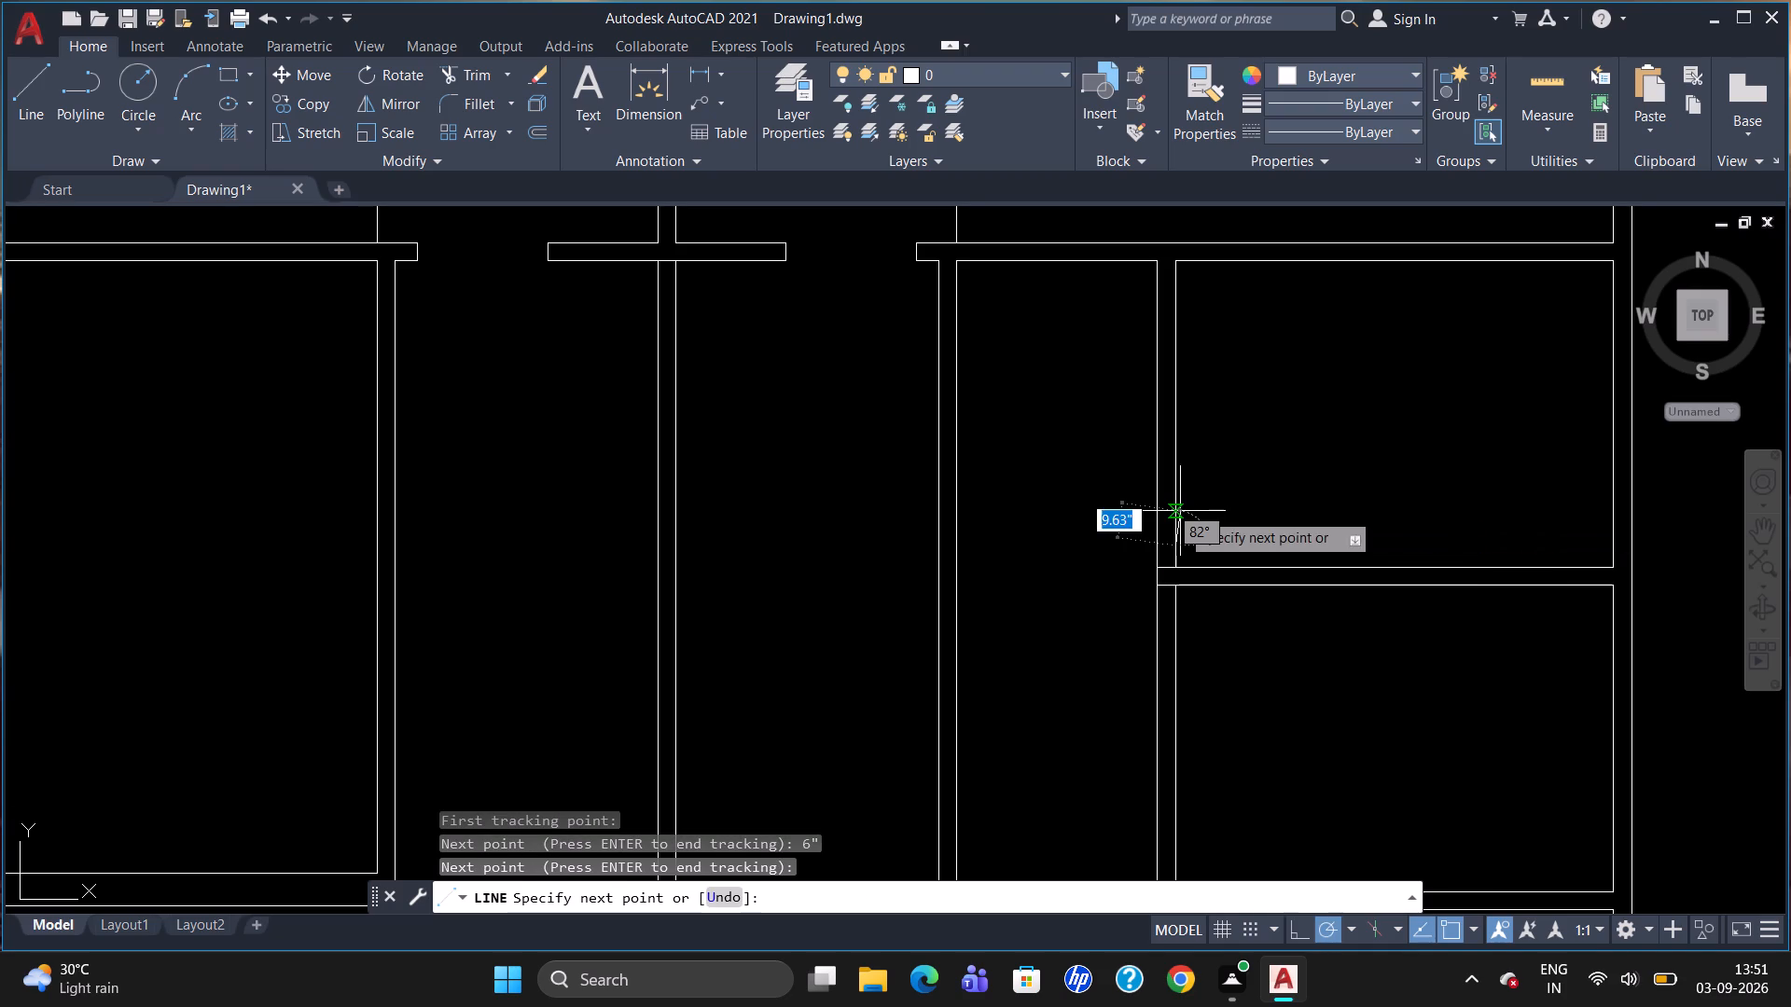
scroll(1164, 542, "up", 2)
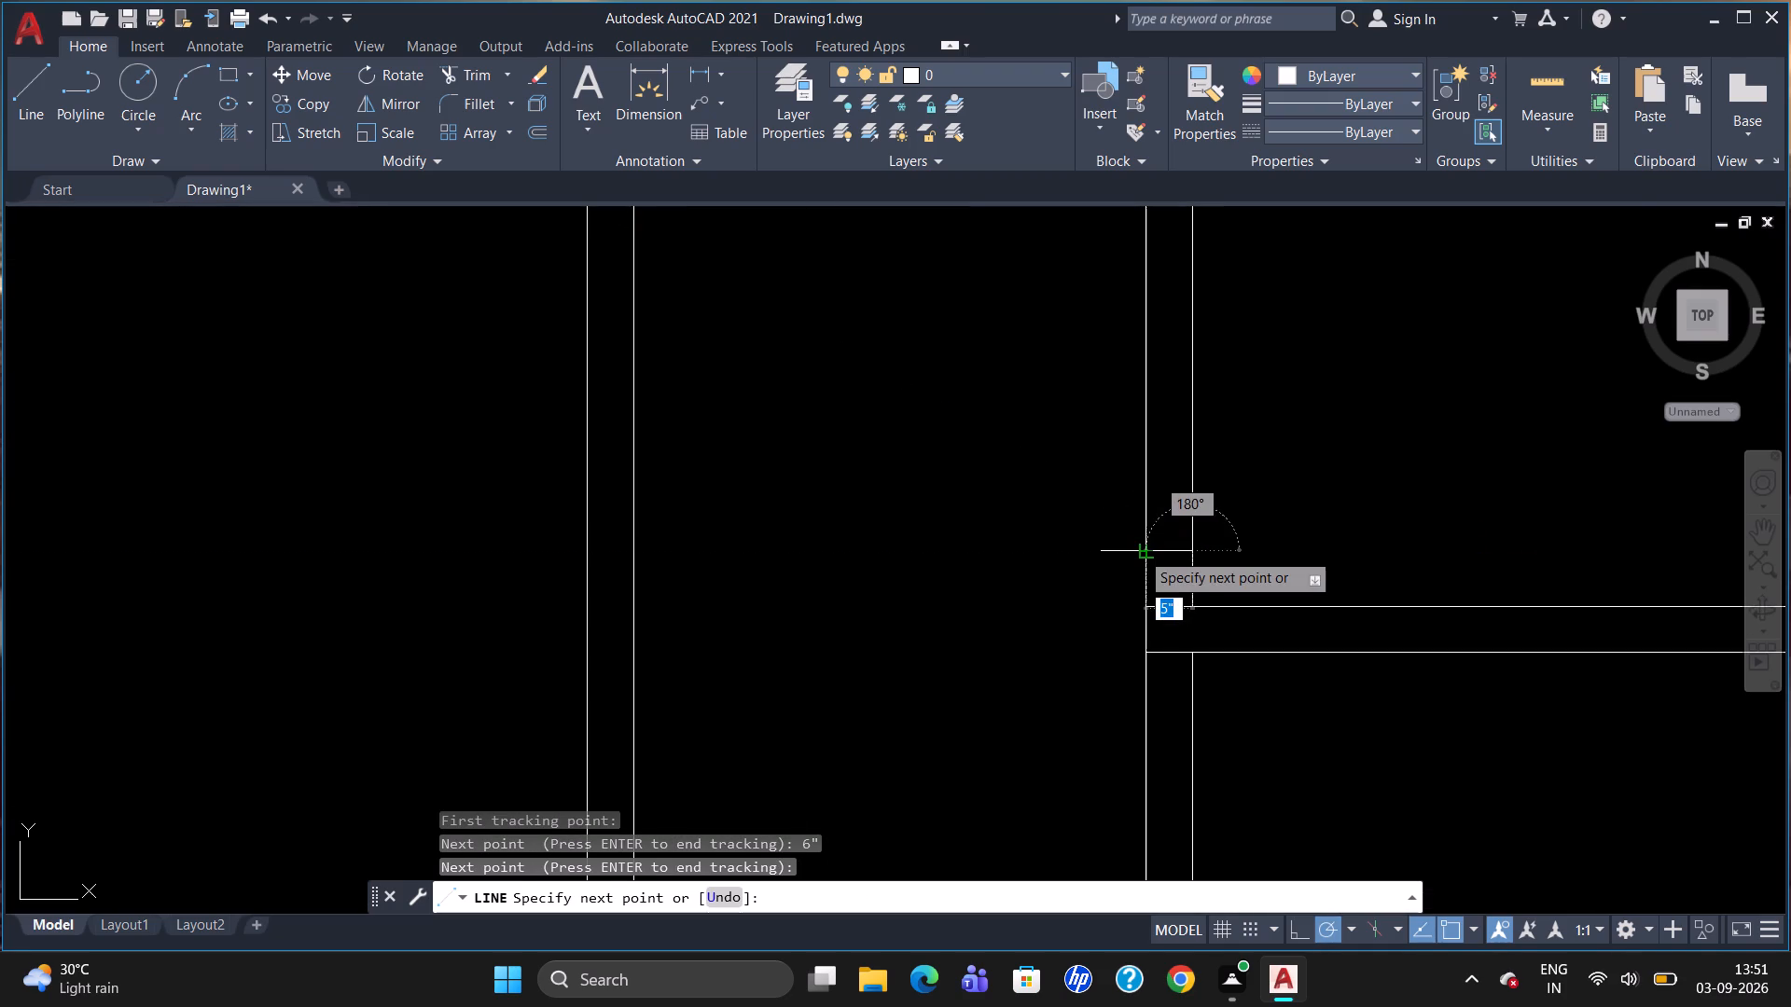
left_click(1140, 551)
key("Escape")
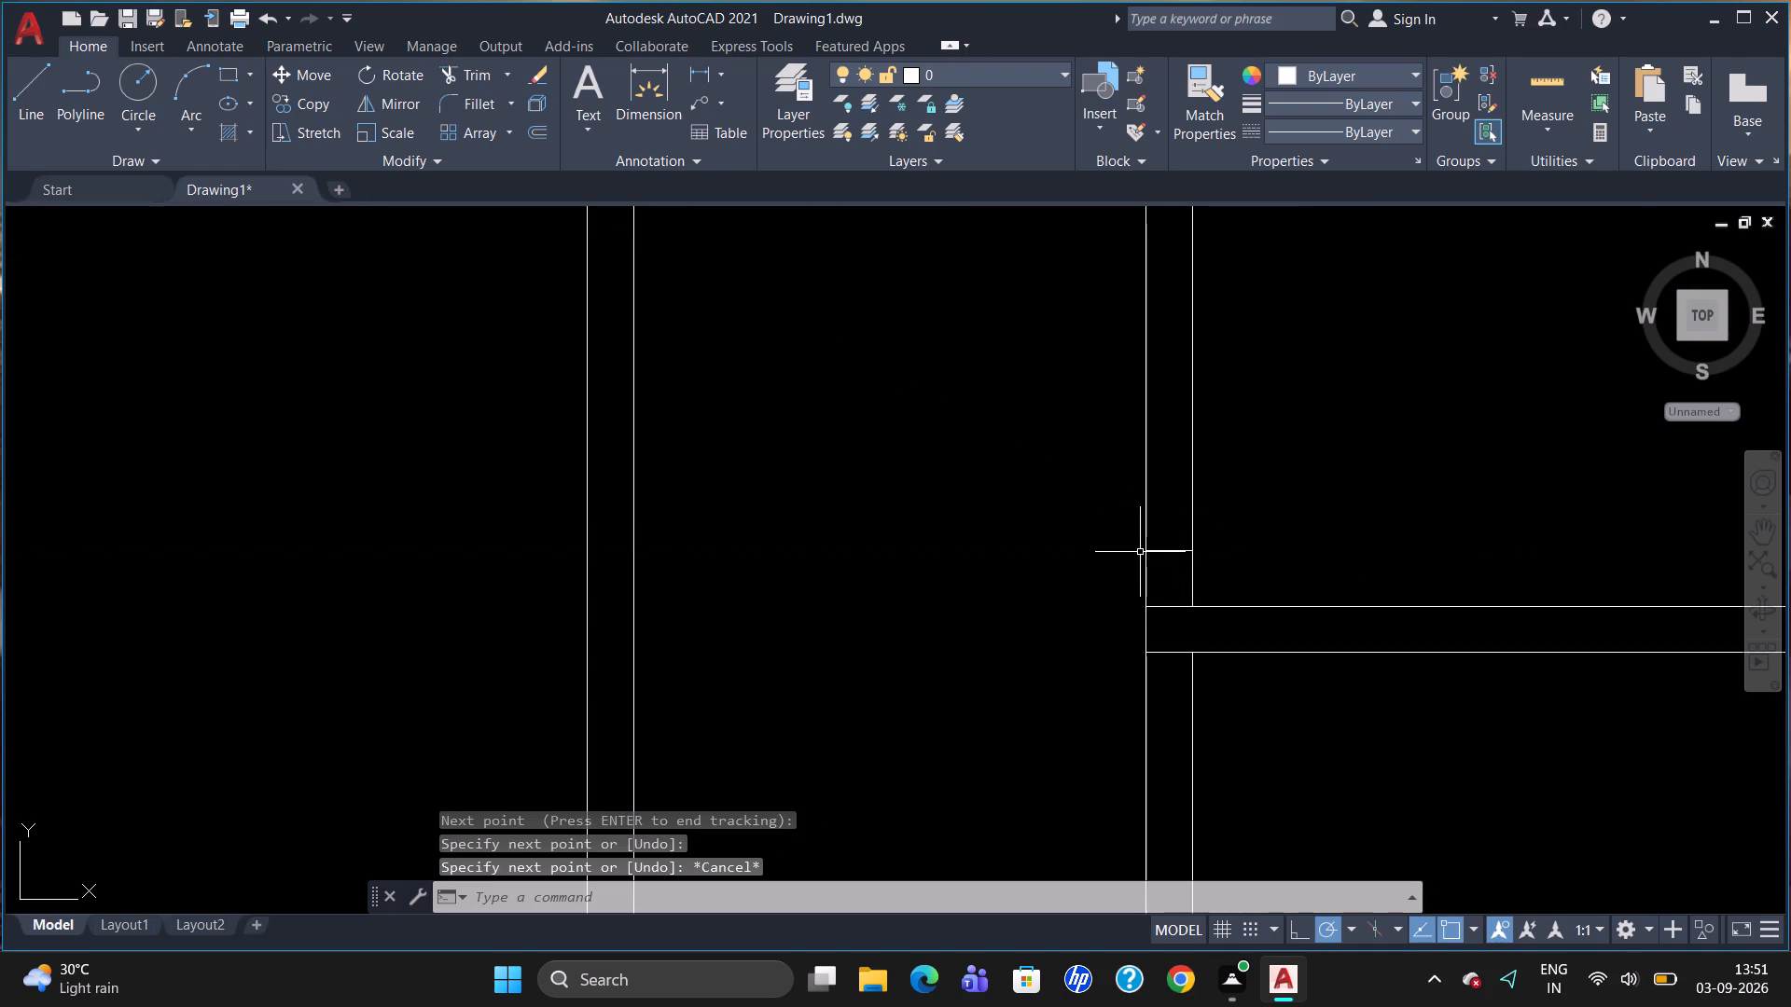
key("Escape")
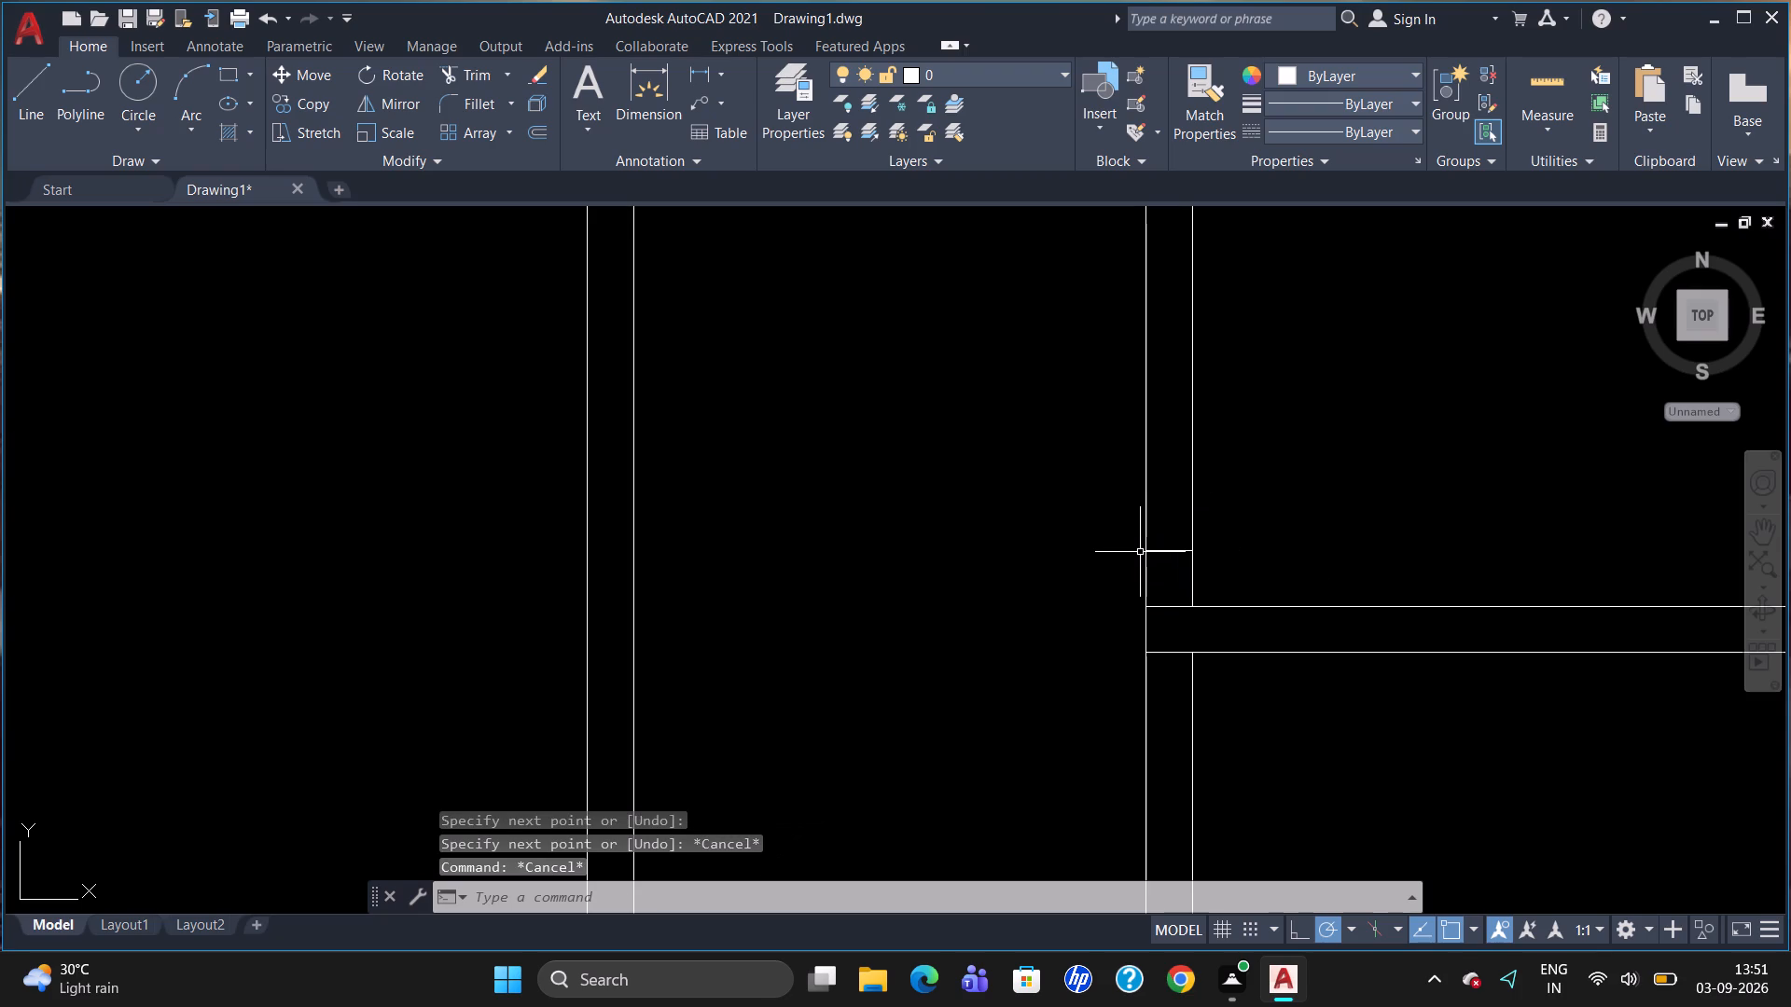
Trim both middle cross-wall lines where they run between the partition's two faces.
type("TR")
key("Return")
key("Return")
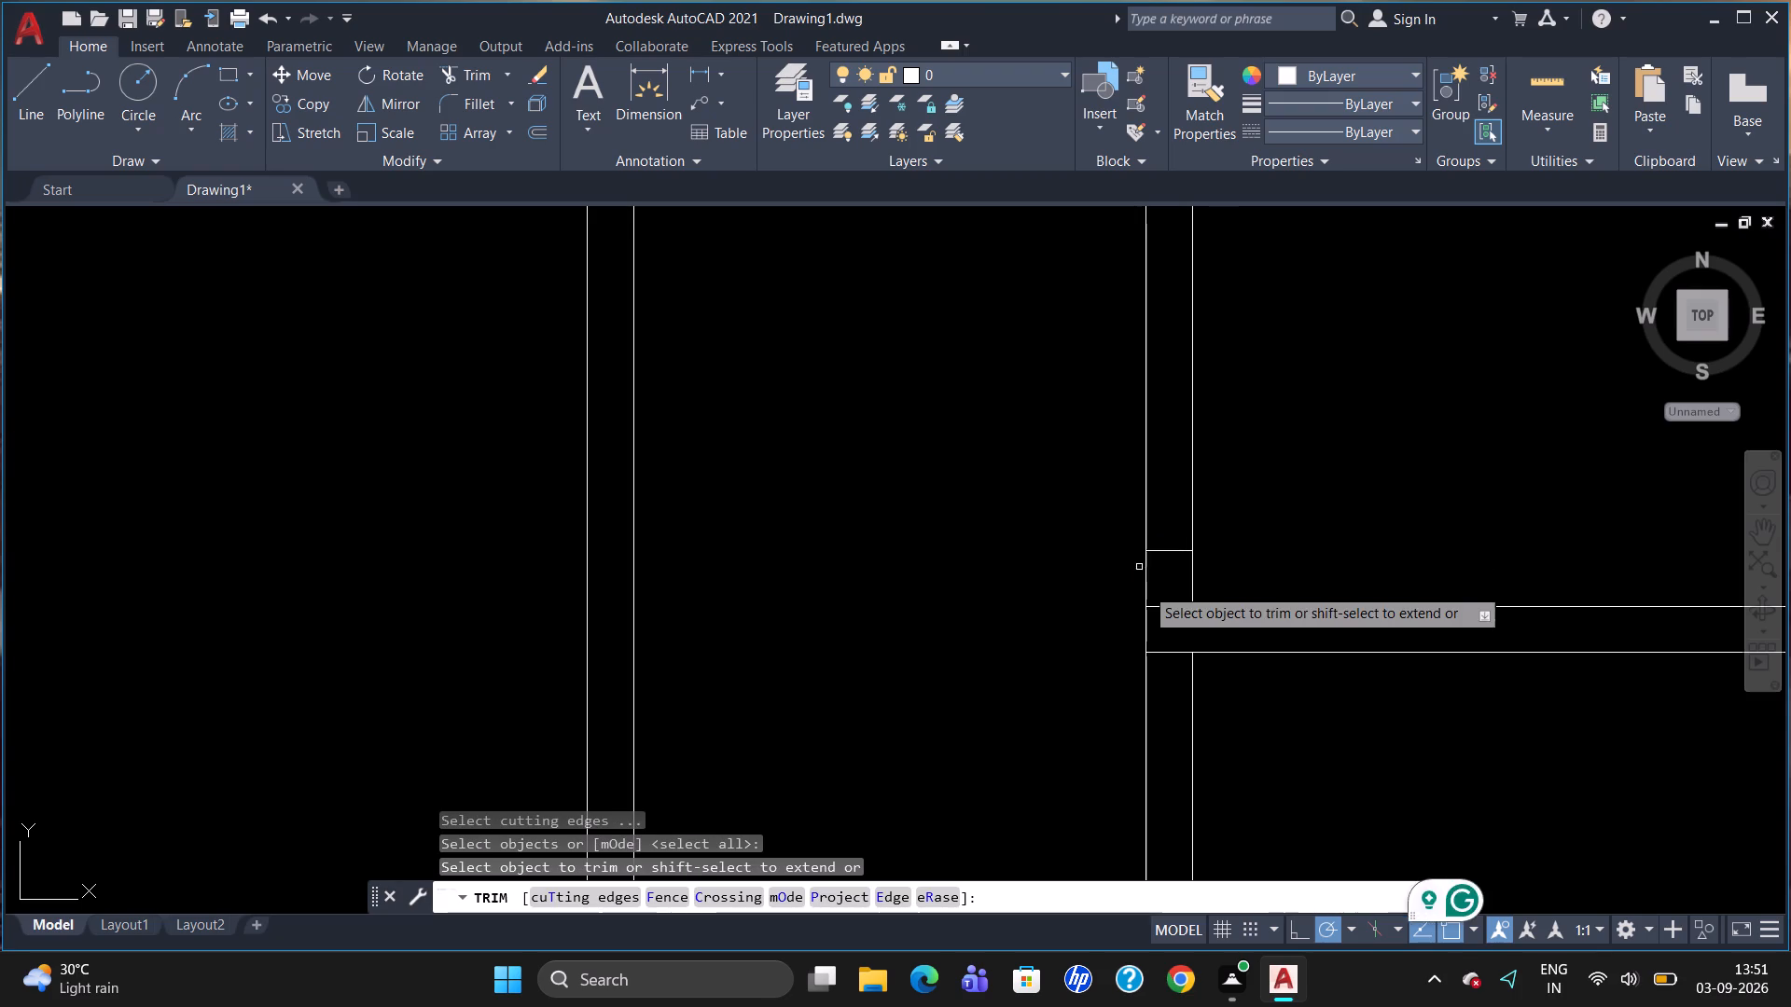
left_click(1170, 613)
left_click(1176, 657)
left_click(1171, 605)
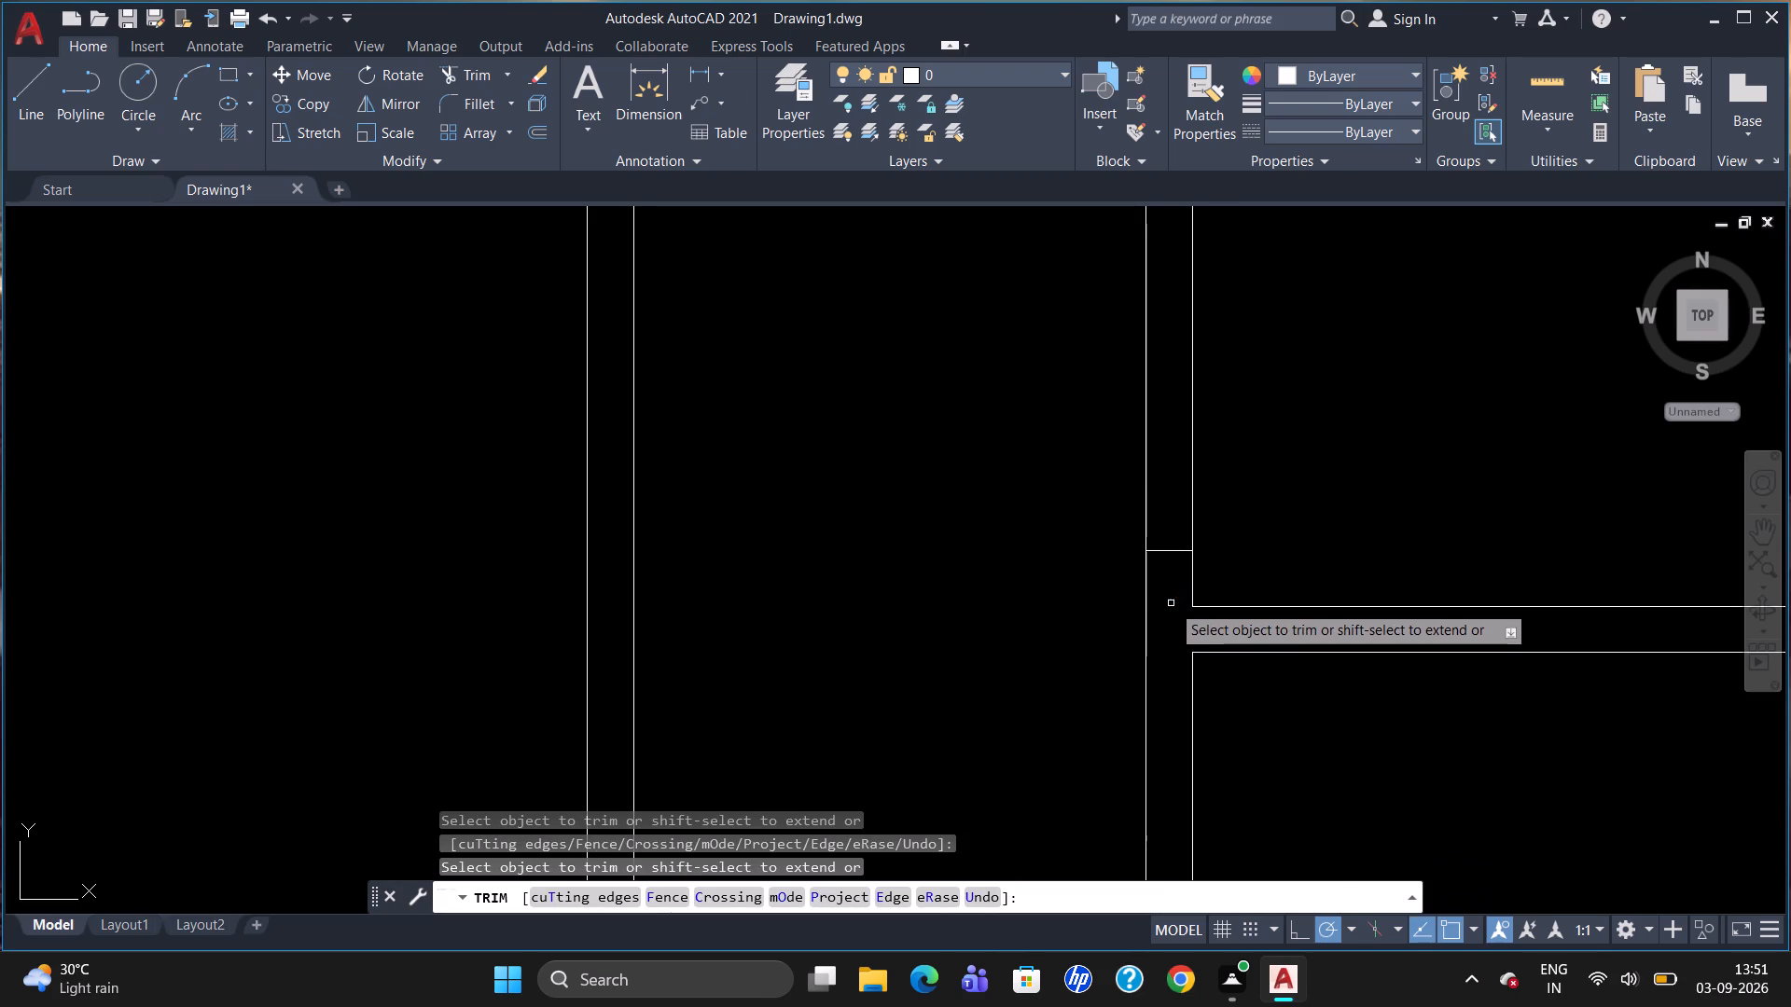
scroll(1272, 491, "down", 1)
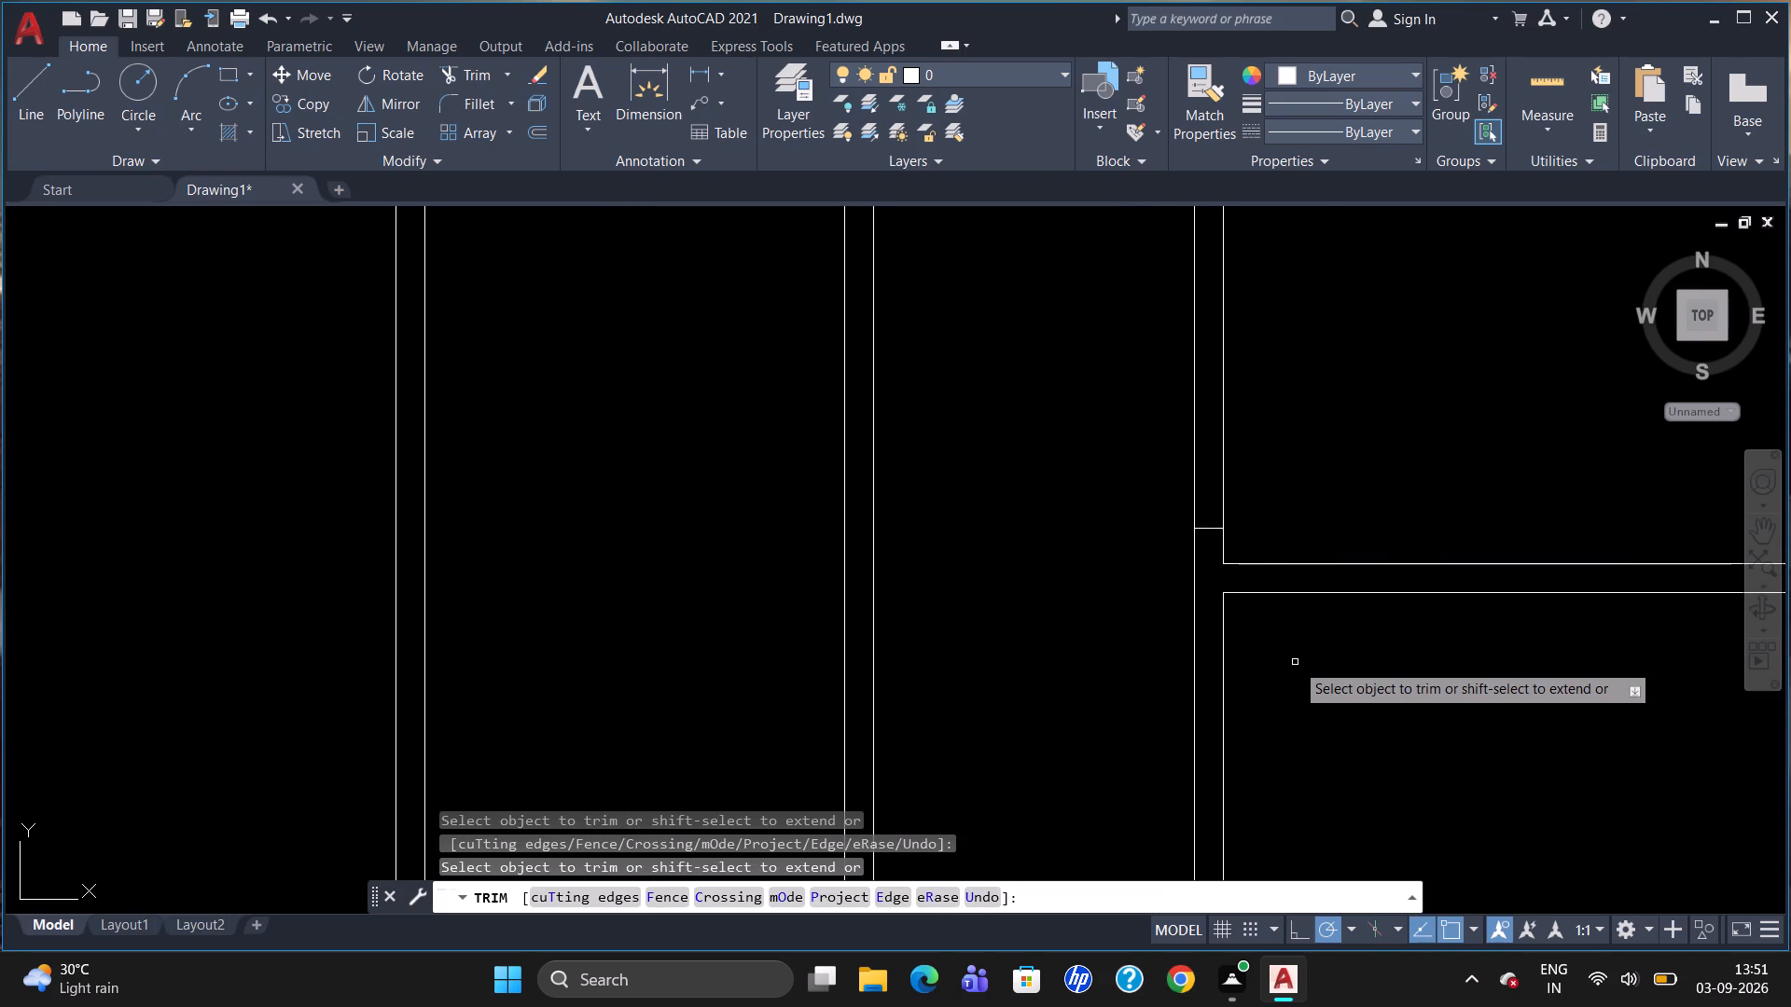
key("Escape")
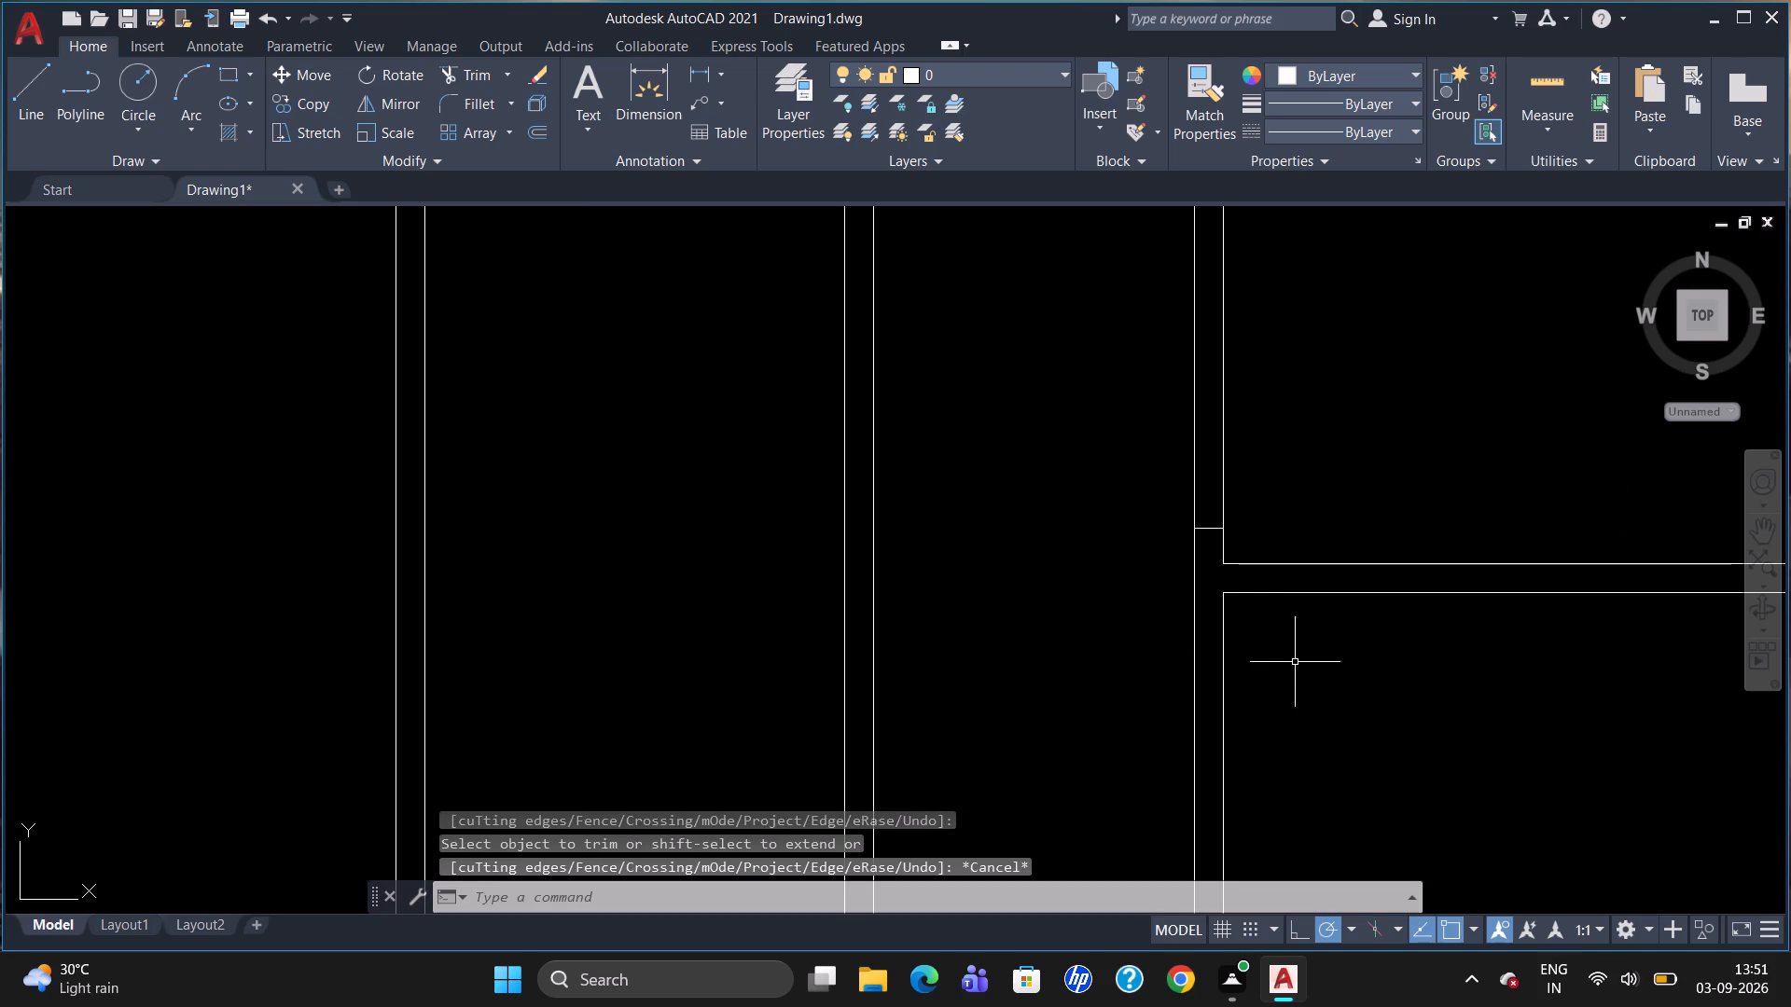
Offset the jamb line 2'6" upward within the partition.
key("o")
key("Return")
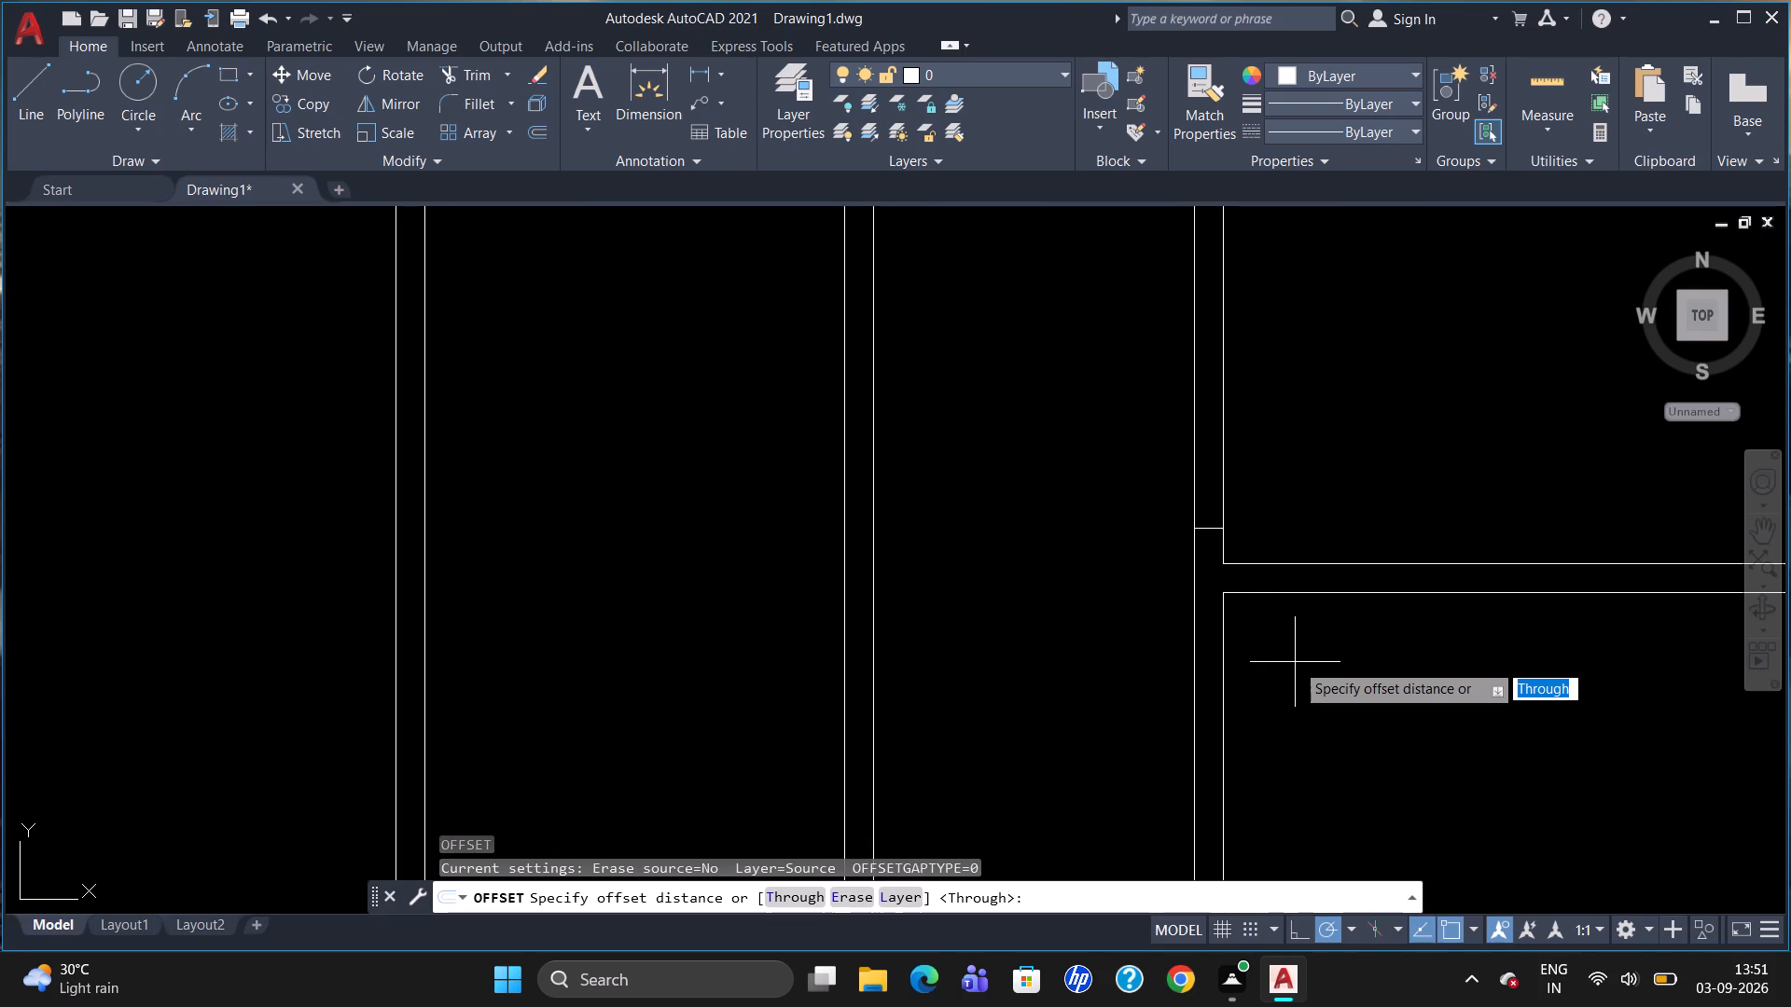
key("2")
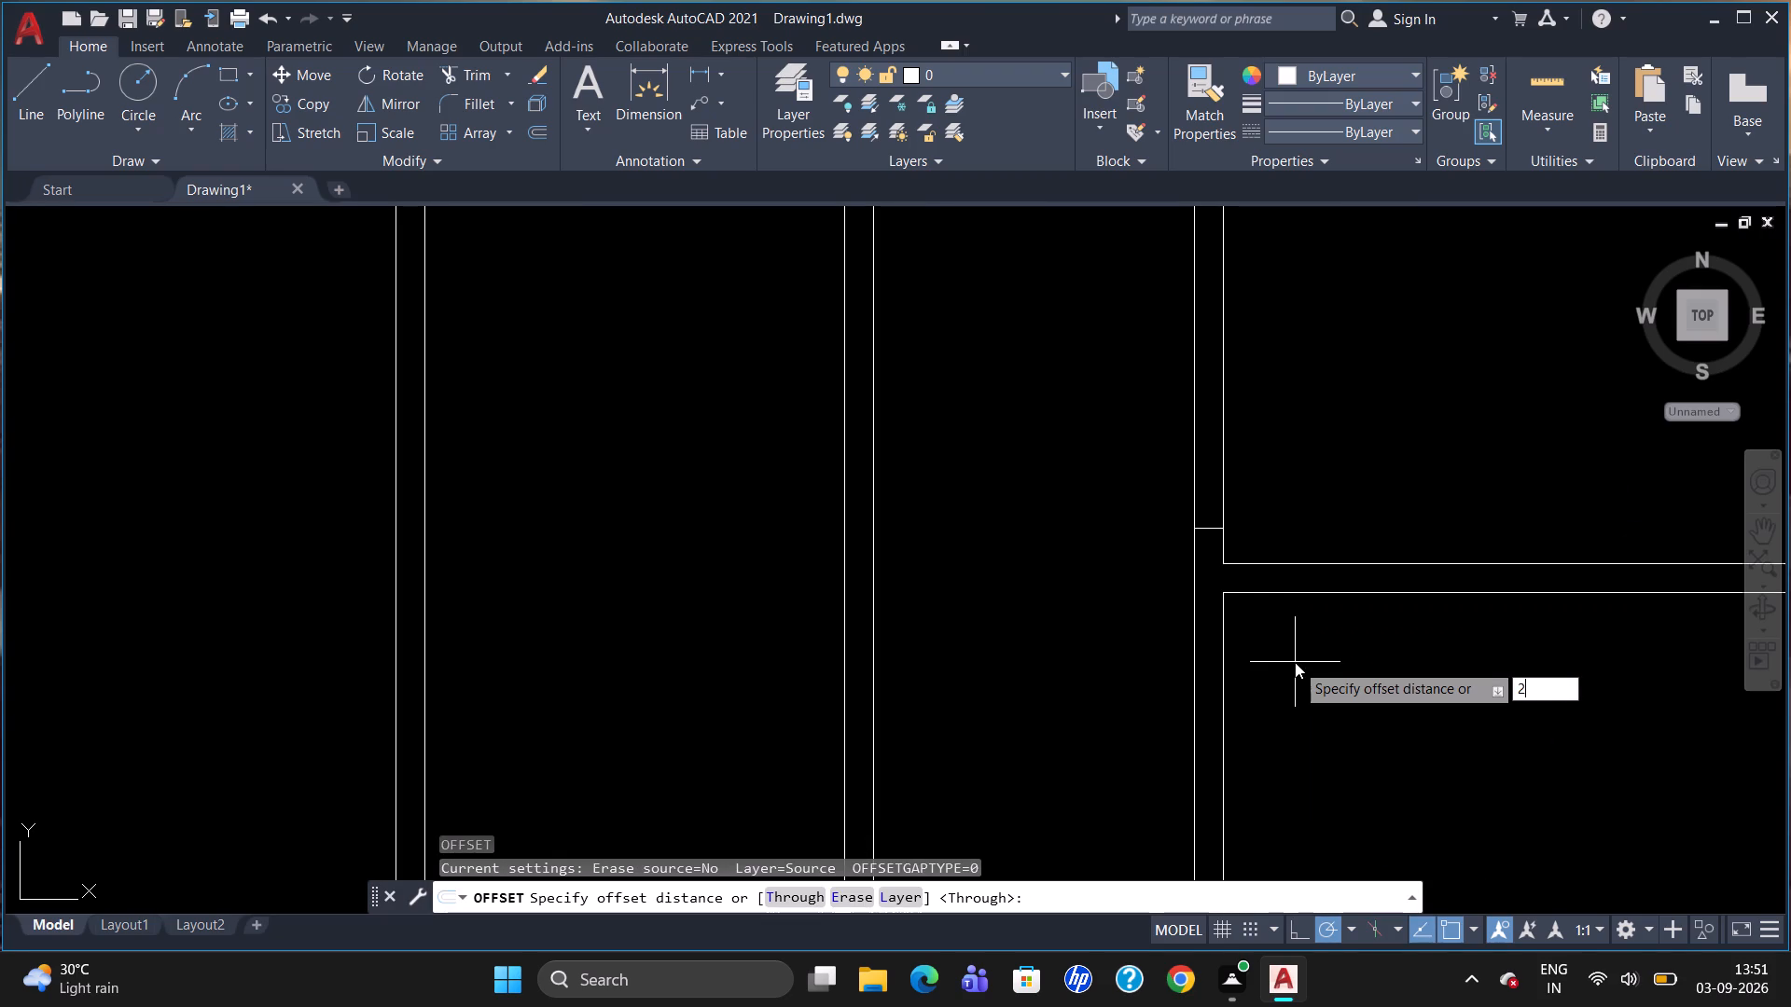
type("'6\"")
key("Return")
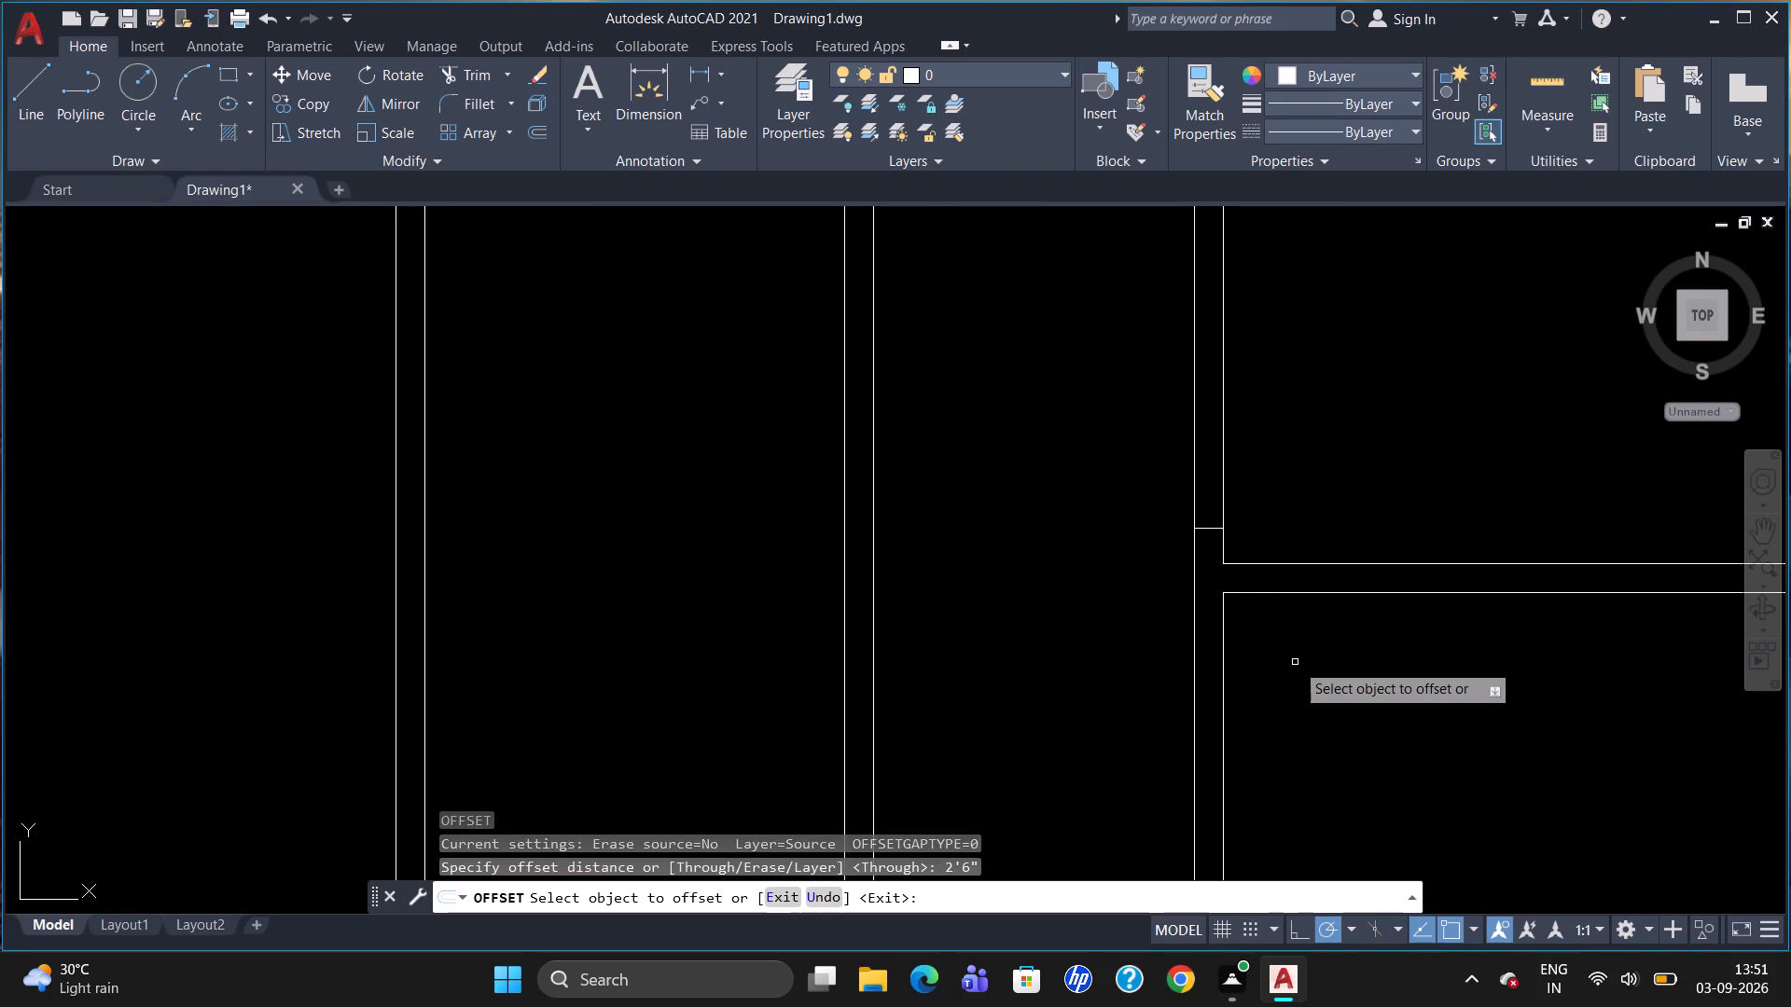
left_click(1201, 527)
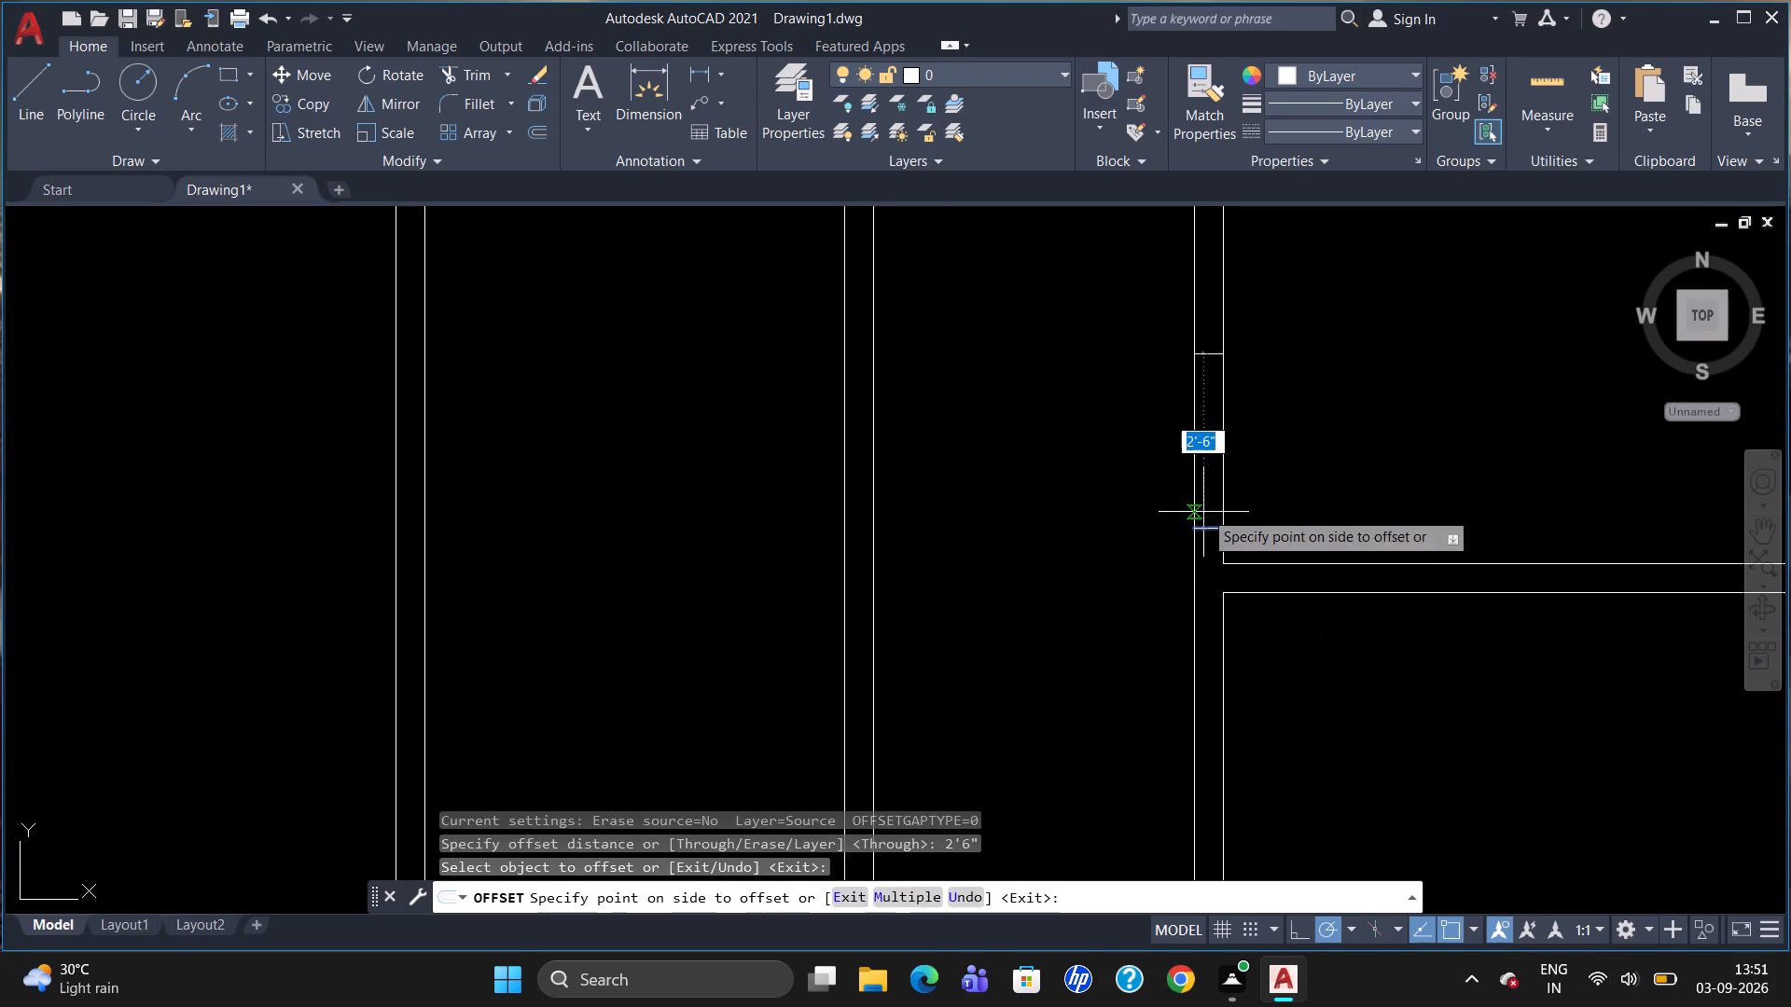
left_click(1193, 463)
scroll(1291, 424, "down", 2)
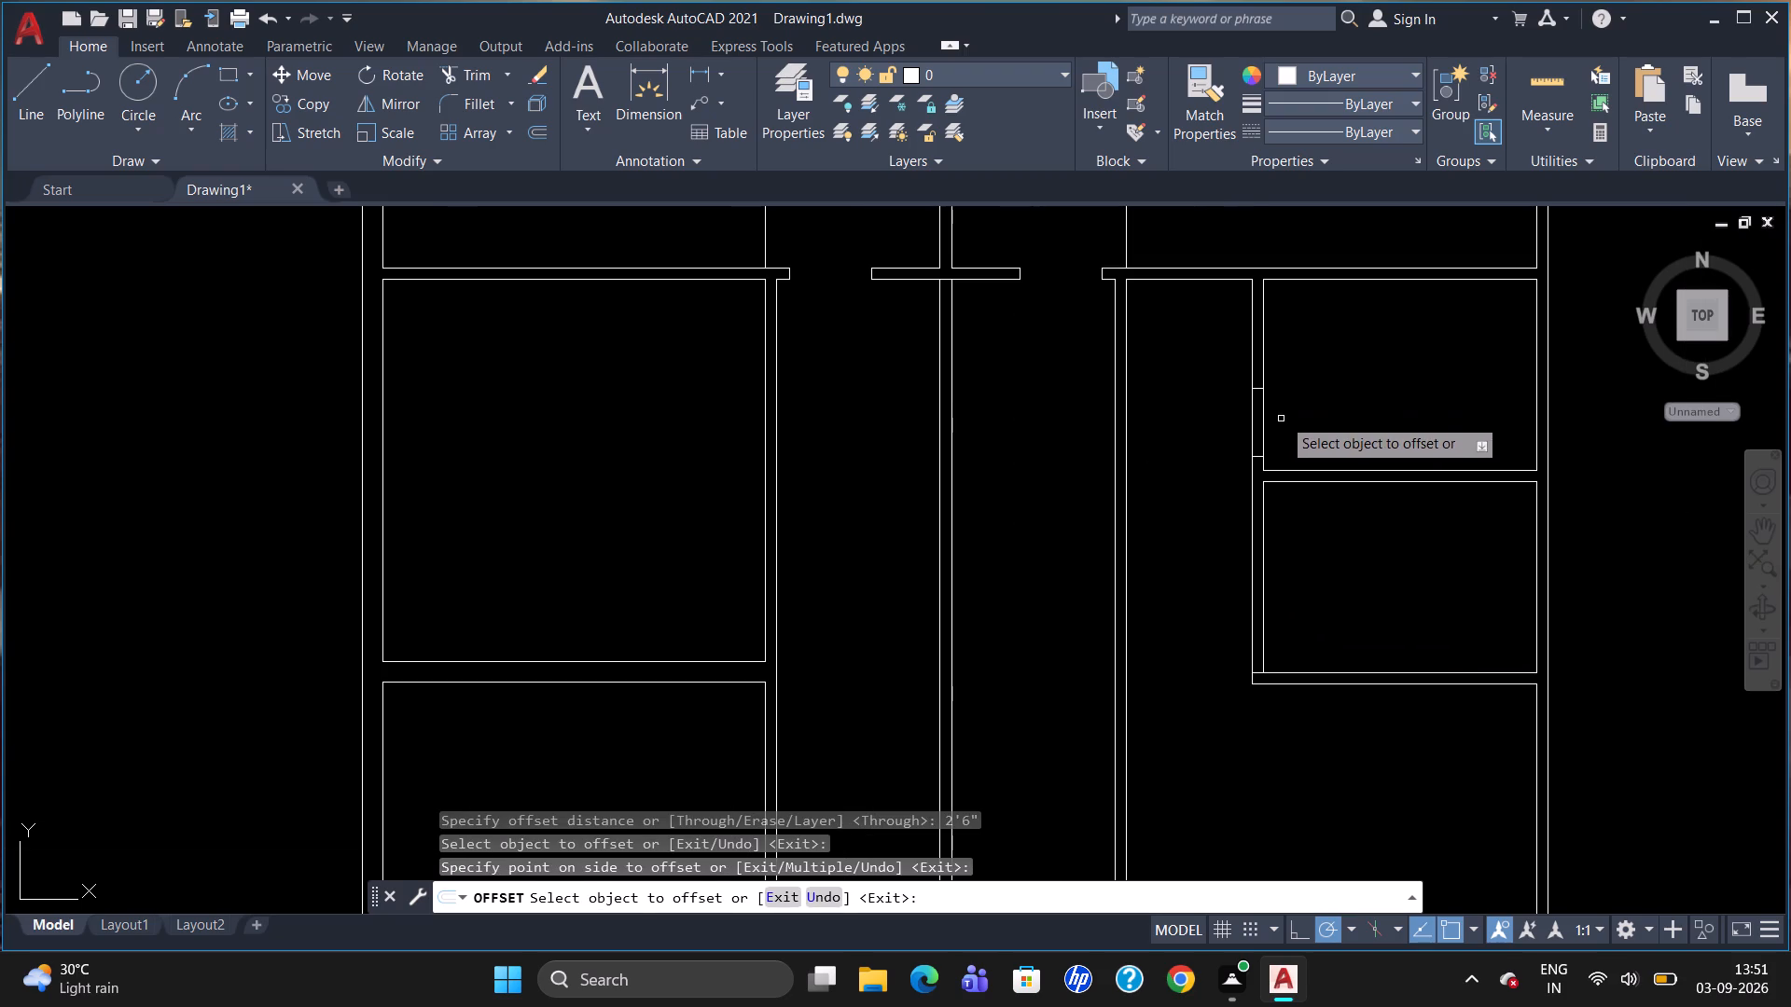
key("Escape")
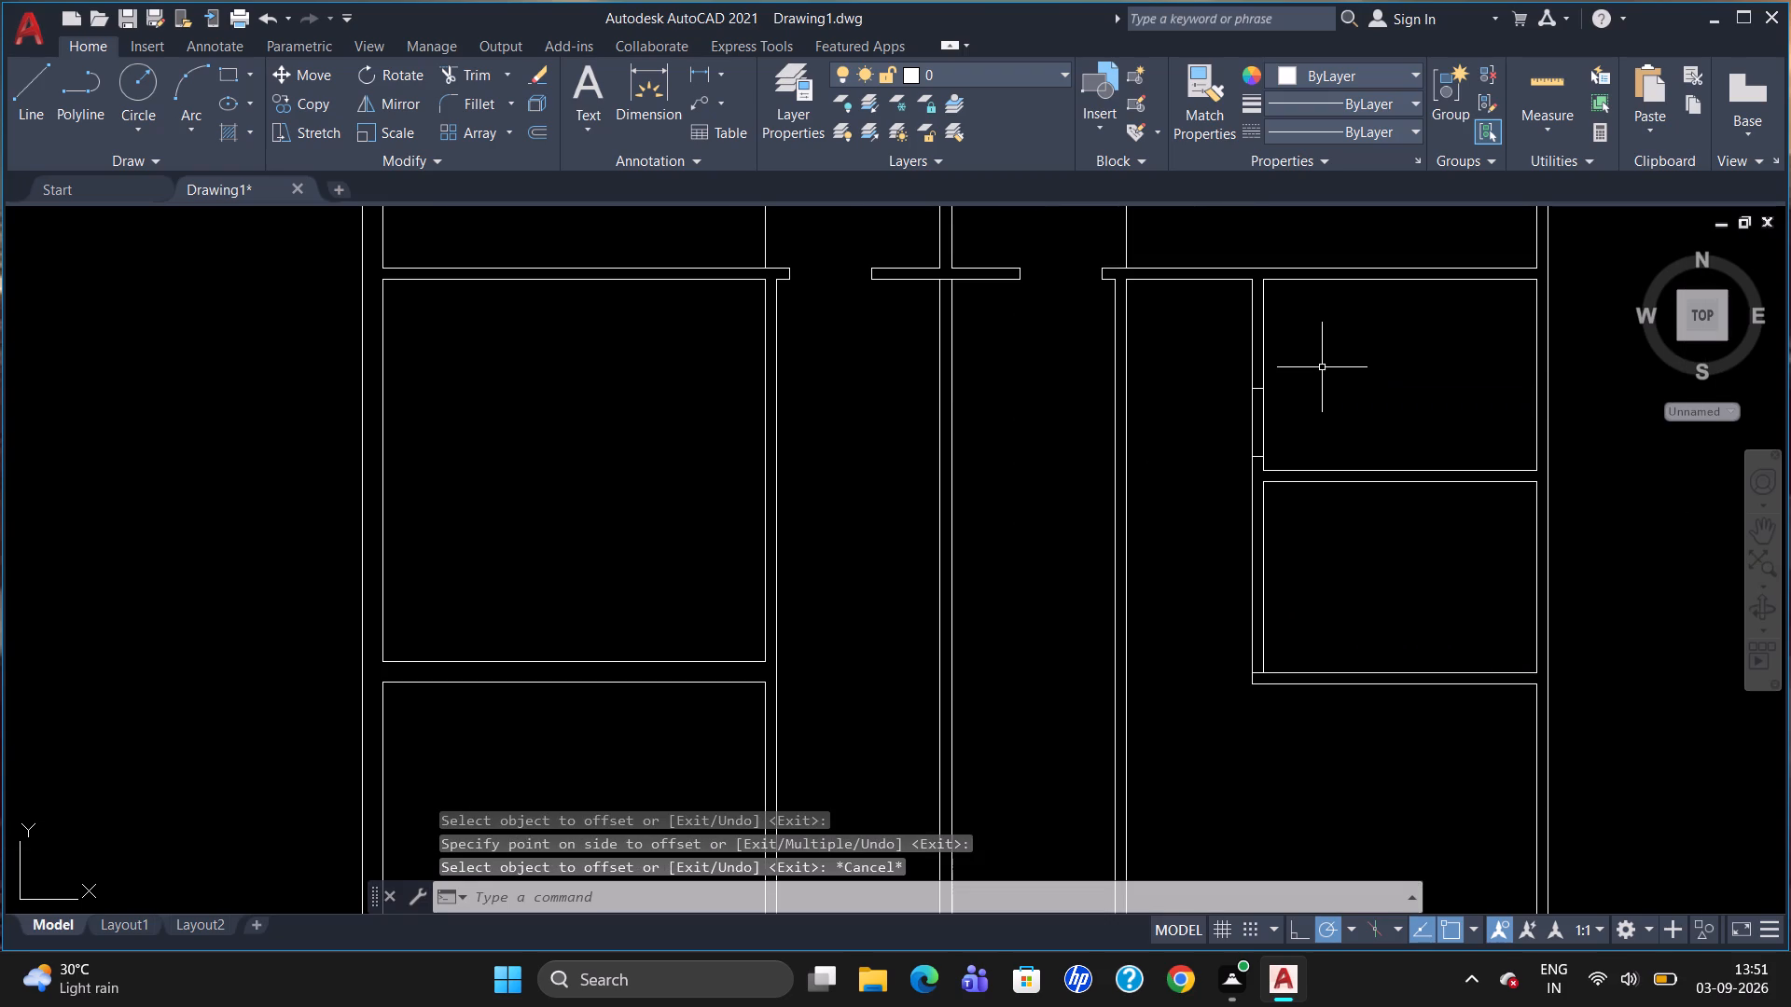
Offset the lower jamb line 3' upward within the partition to mark the door opening.
scroll(1284, 318, "up", 3)
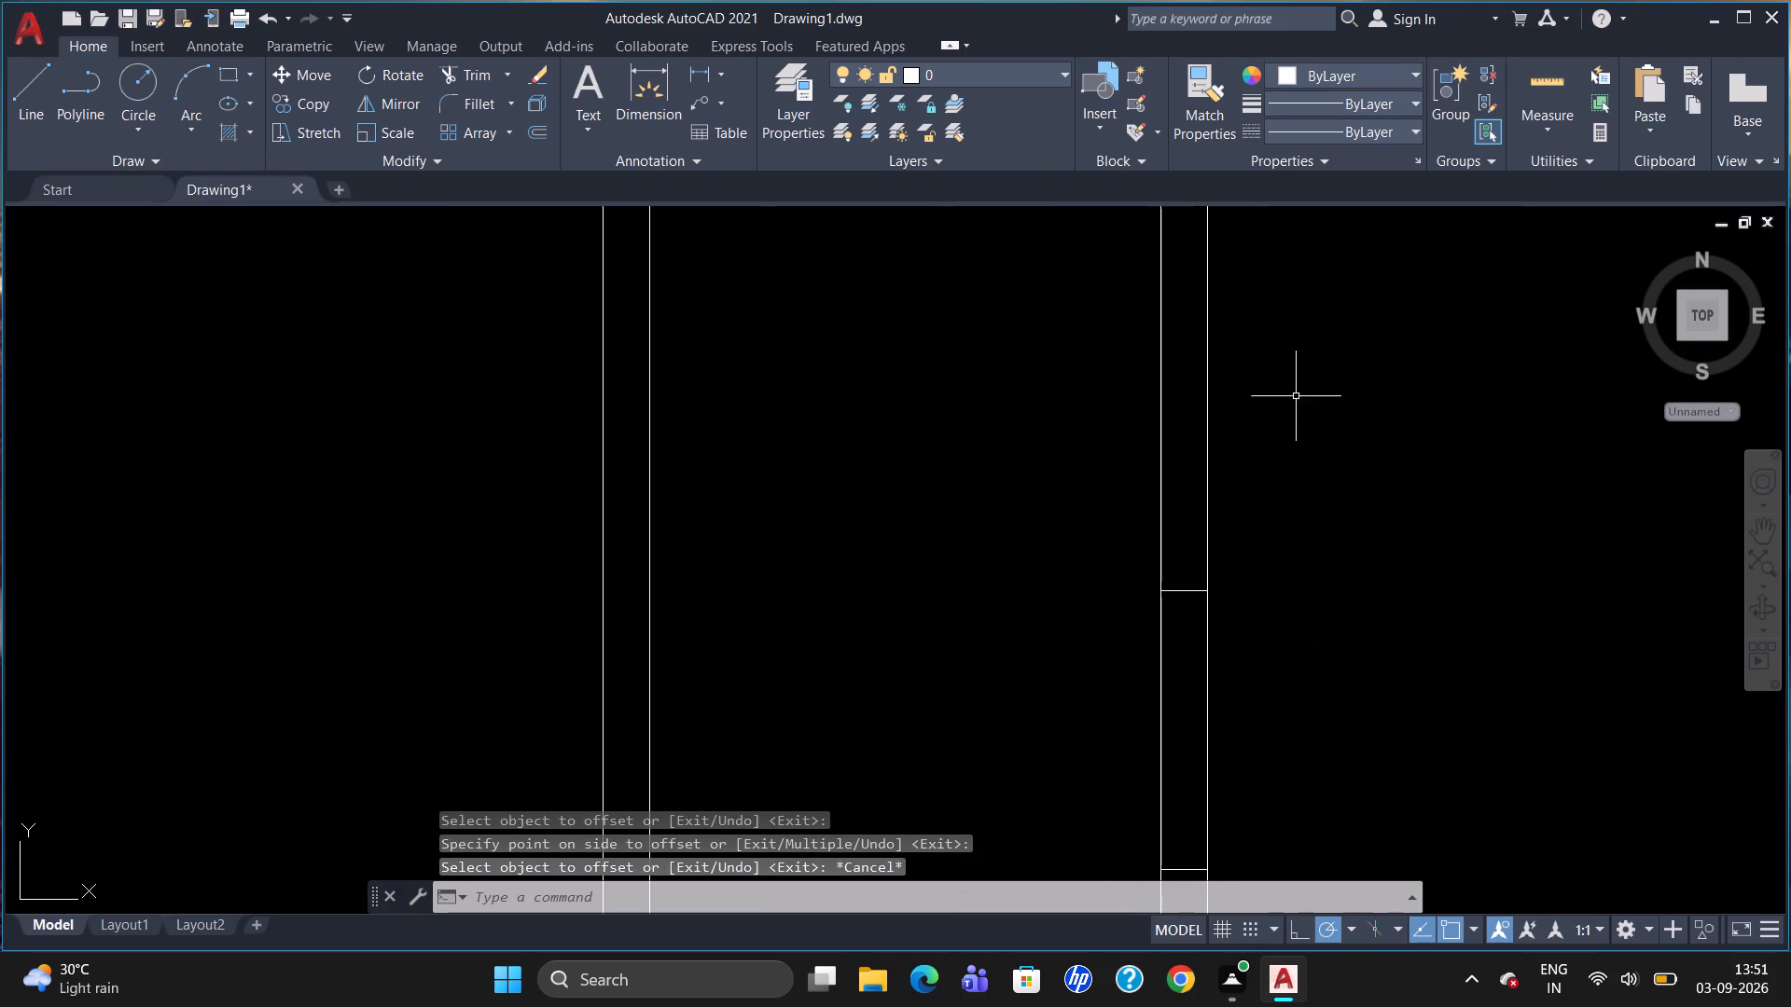
scroll(1310, 520, "down", 2)
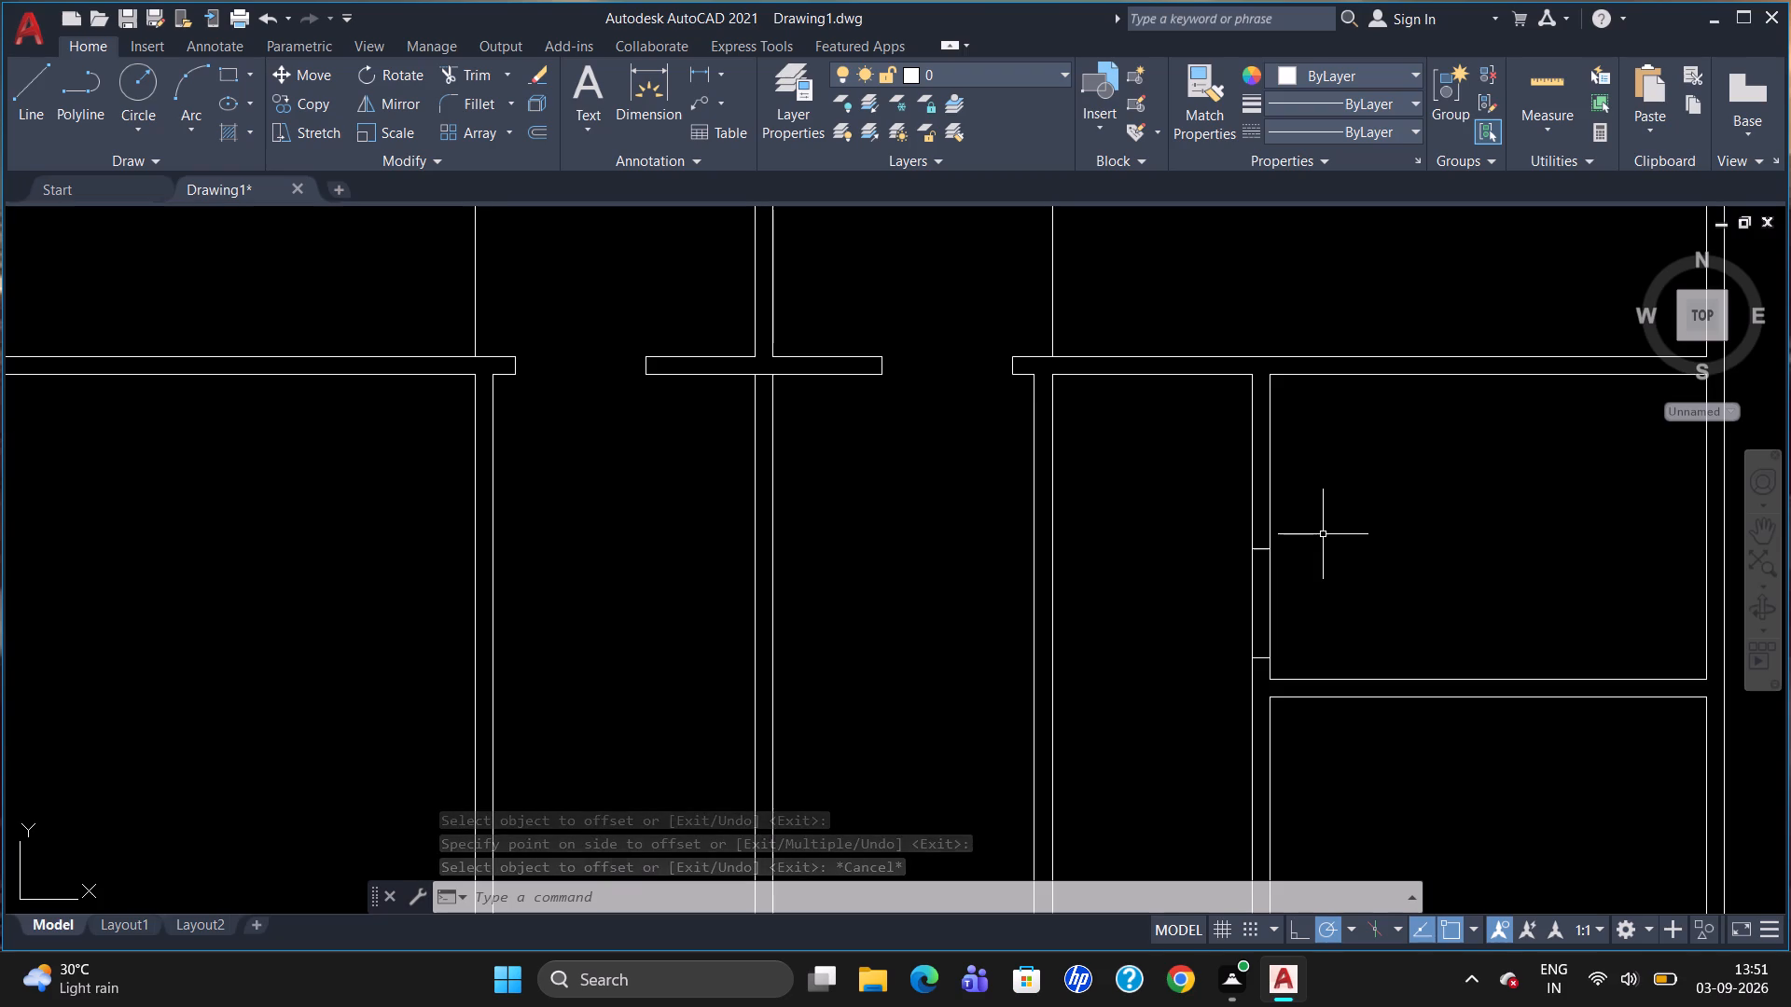
key("o")
key("Return")
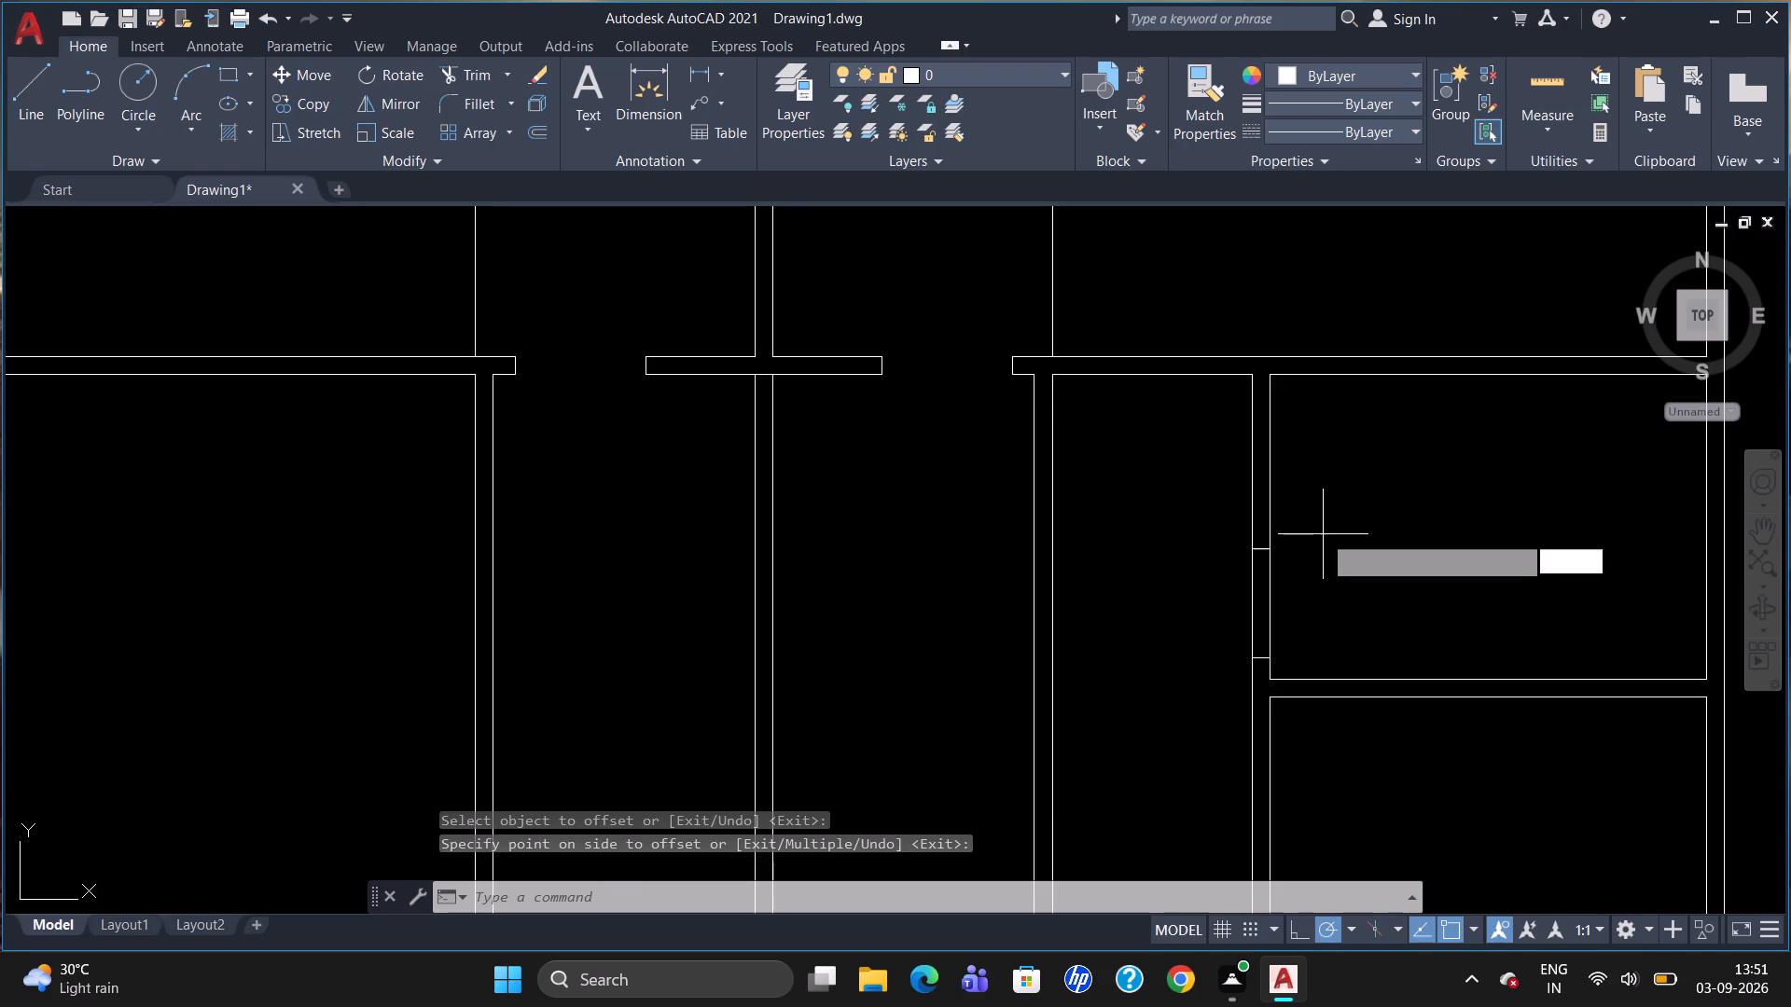
type("3'")
key("Return")
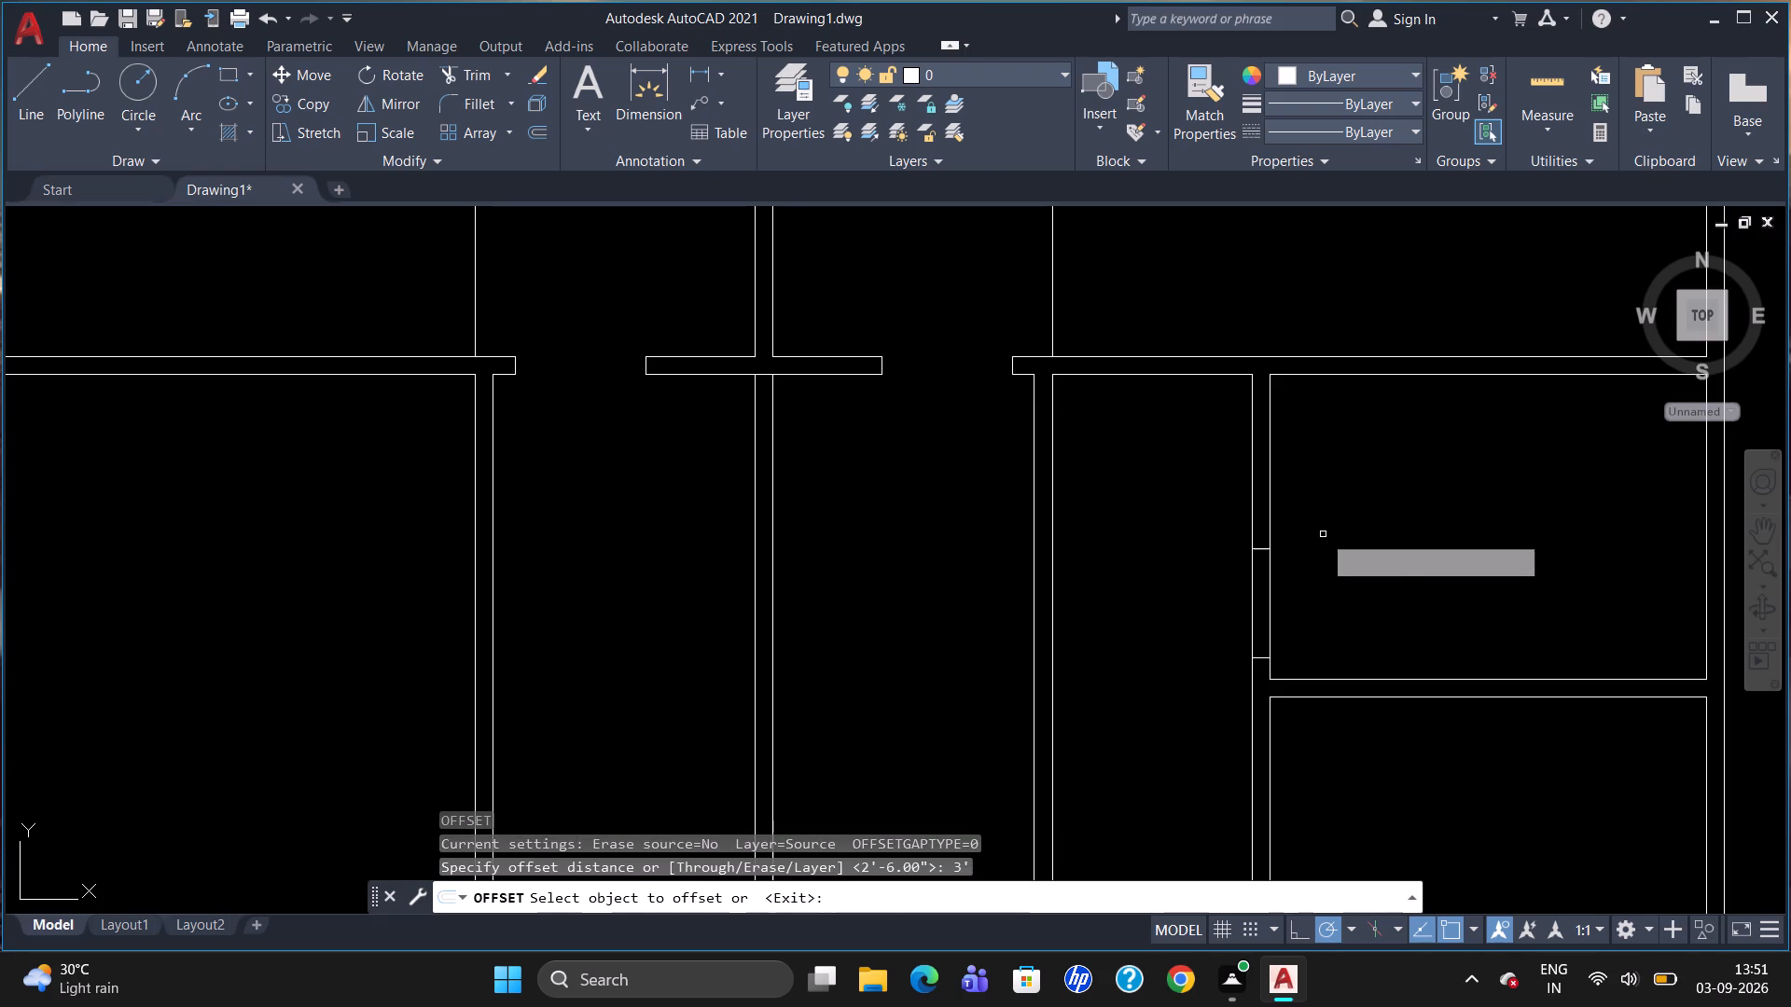
left_click(1261, 661)
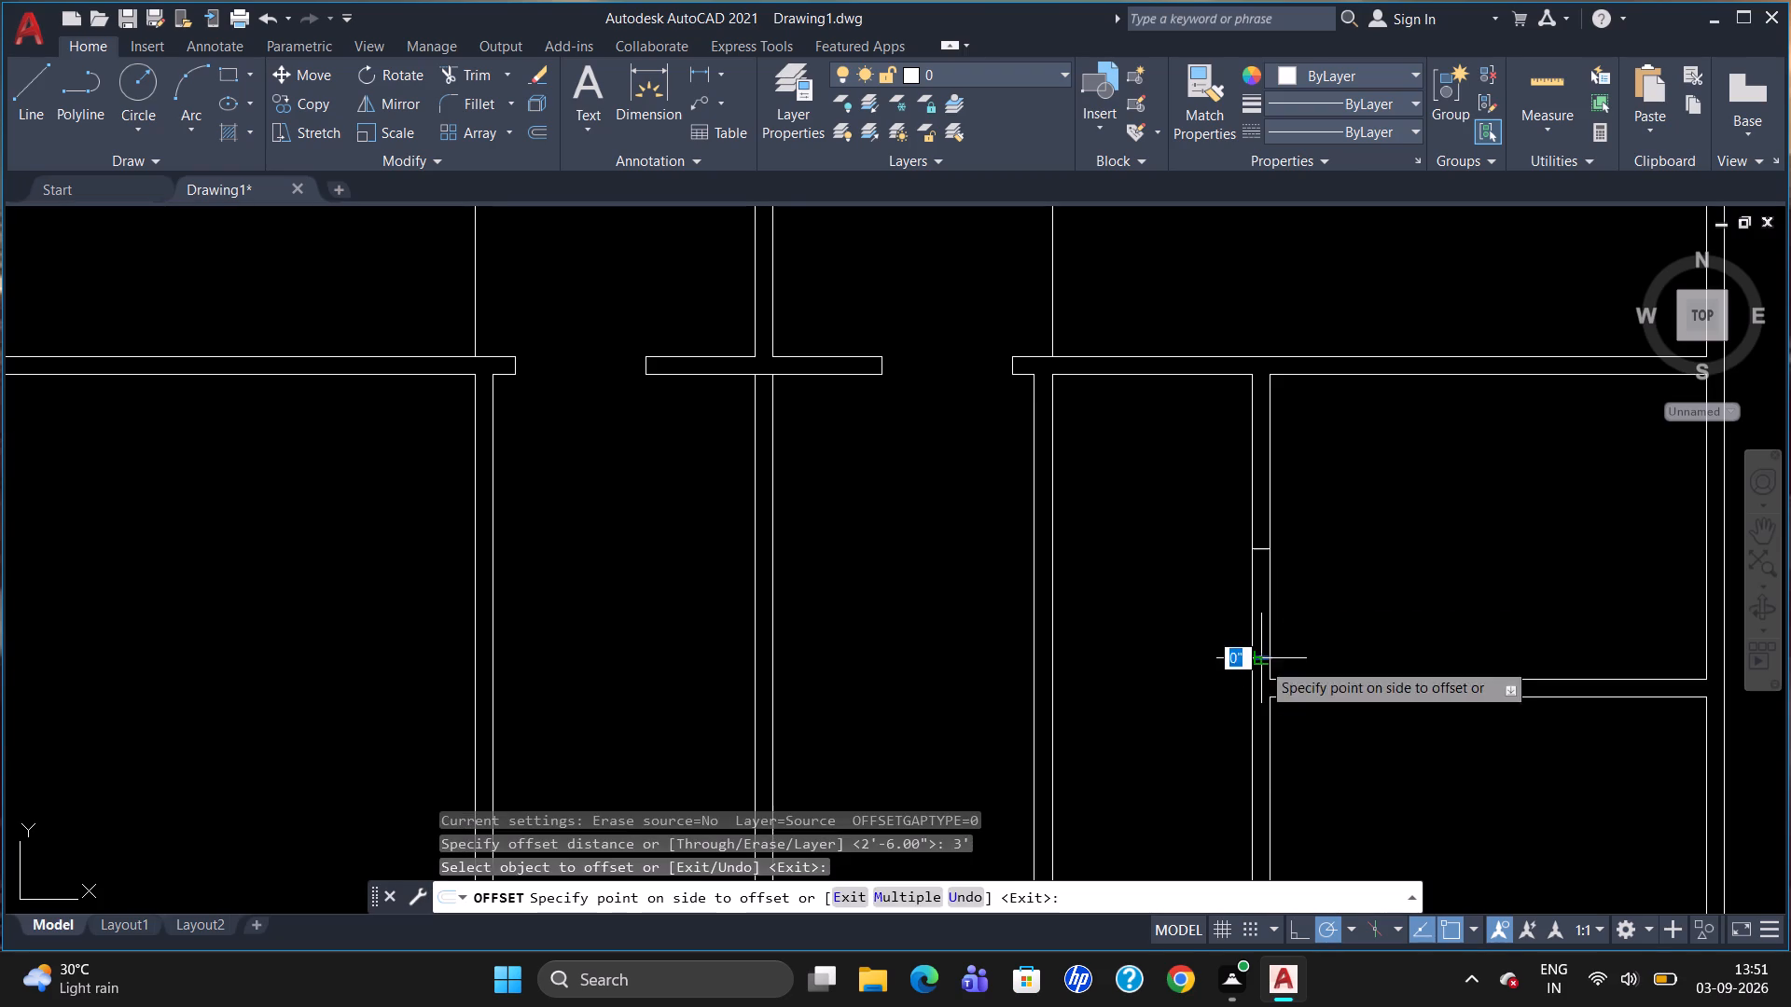
left_click(1265, 537)
key("Escape")
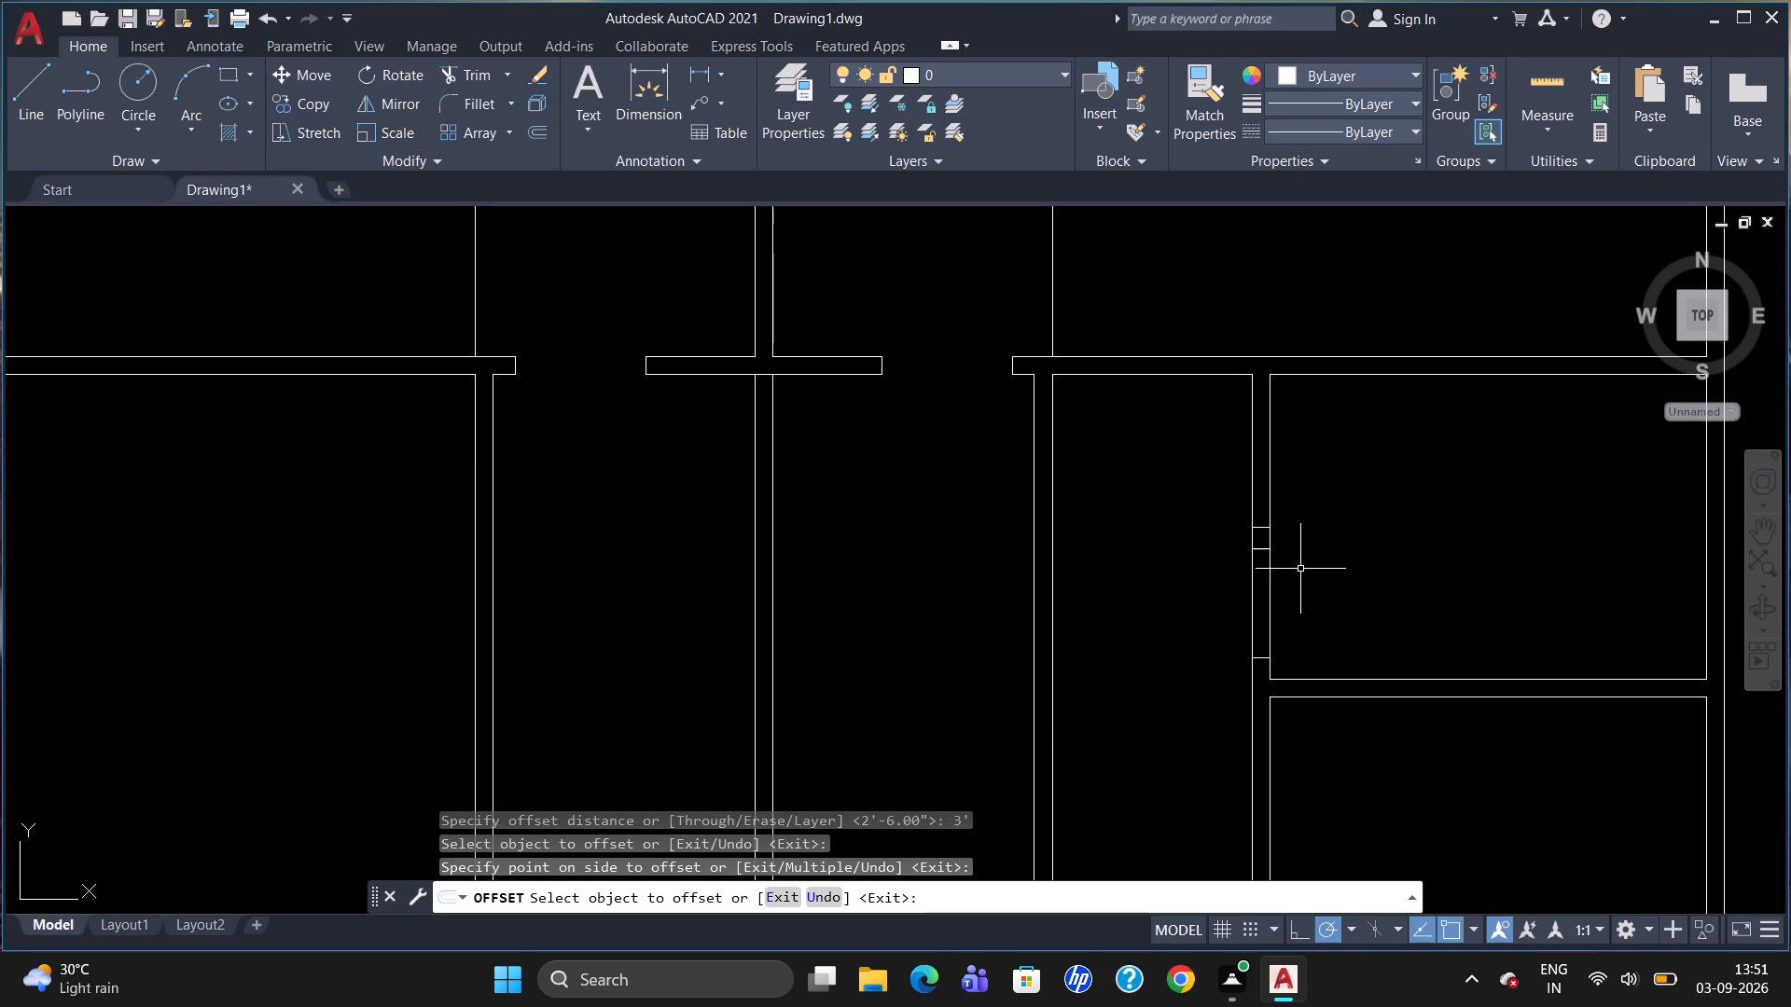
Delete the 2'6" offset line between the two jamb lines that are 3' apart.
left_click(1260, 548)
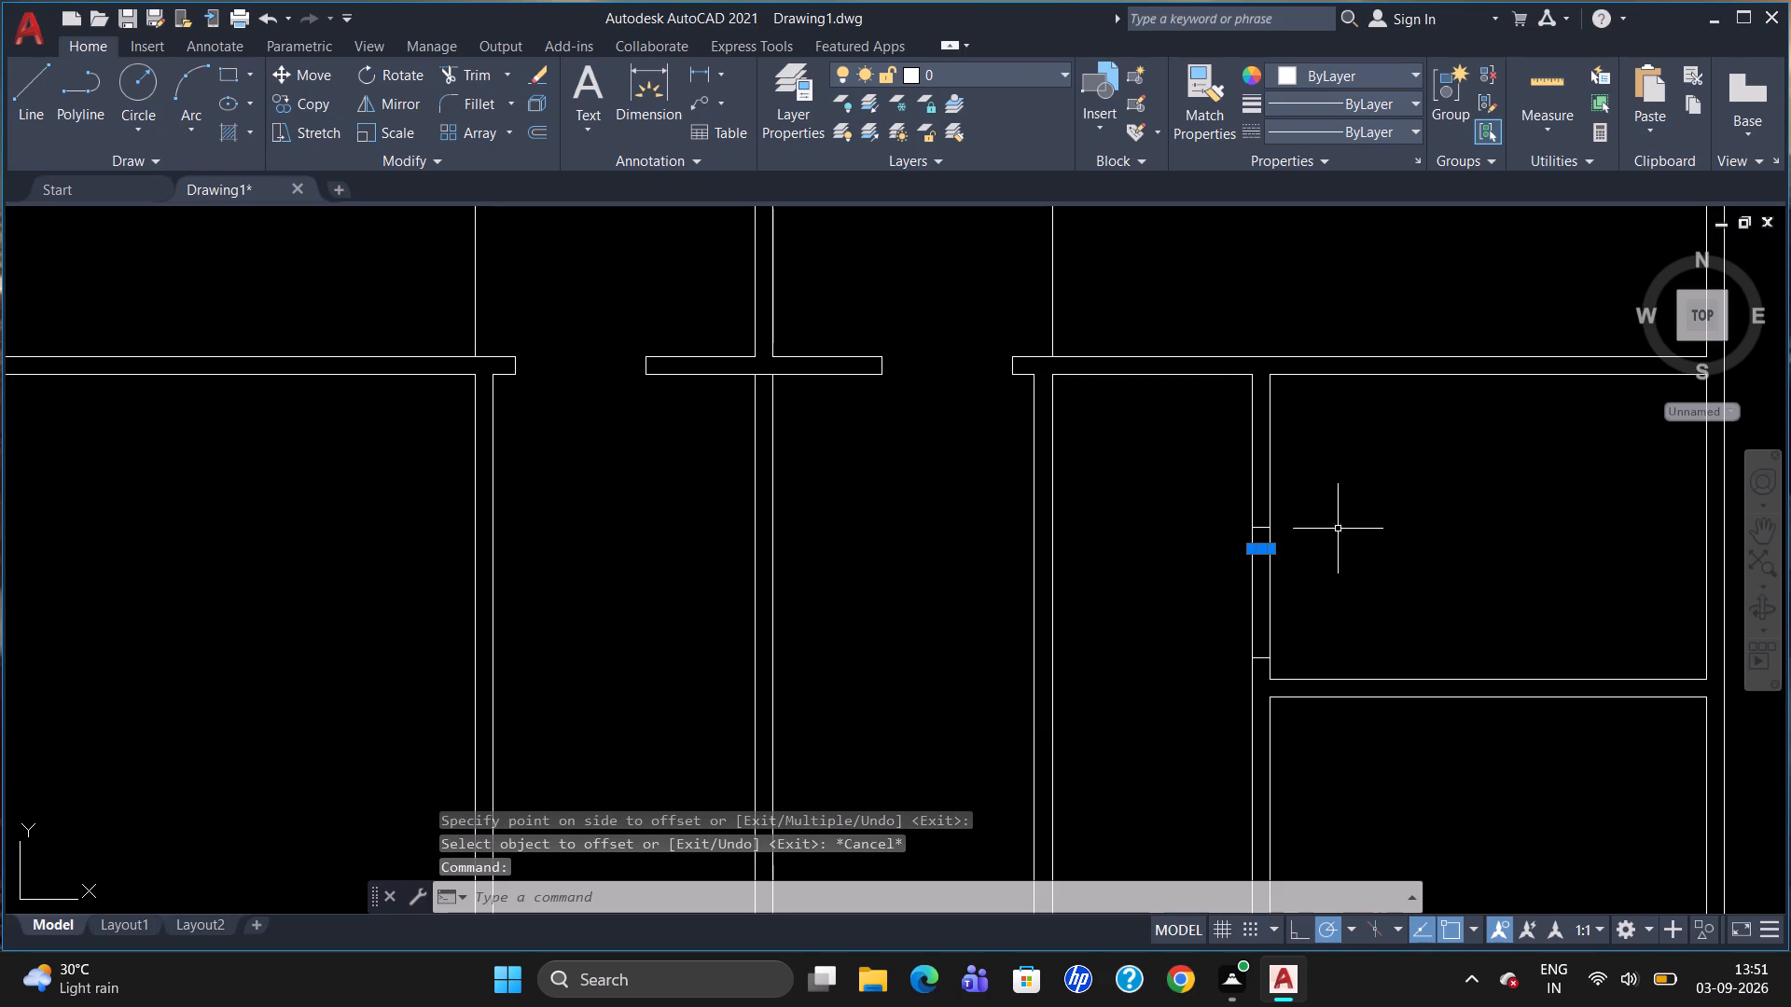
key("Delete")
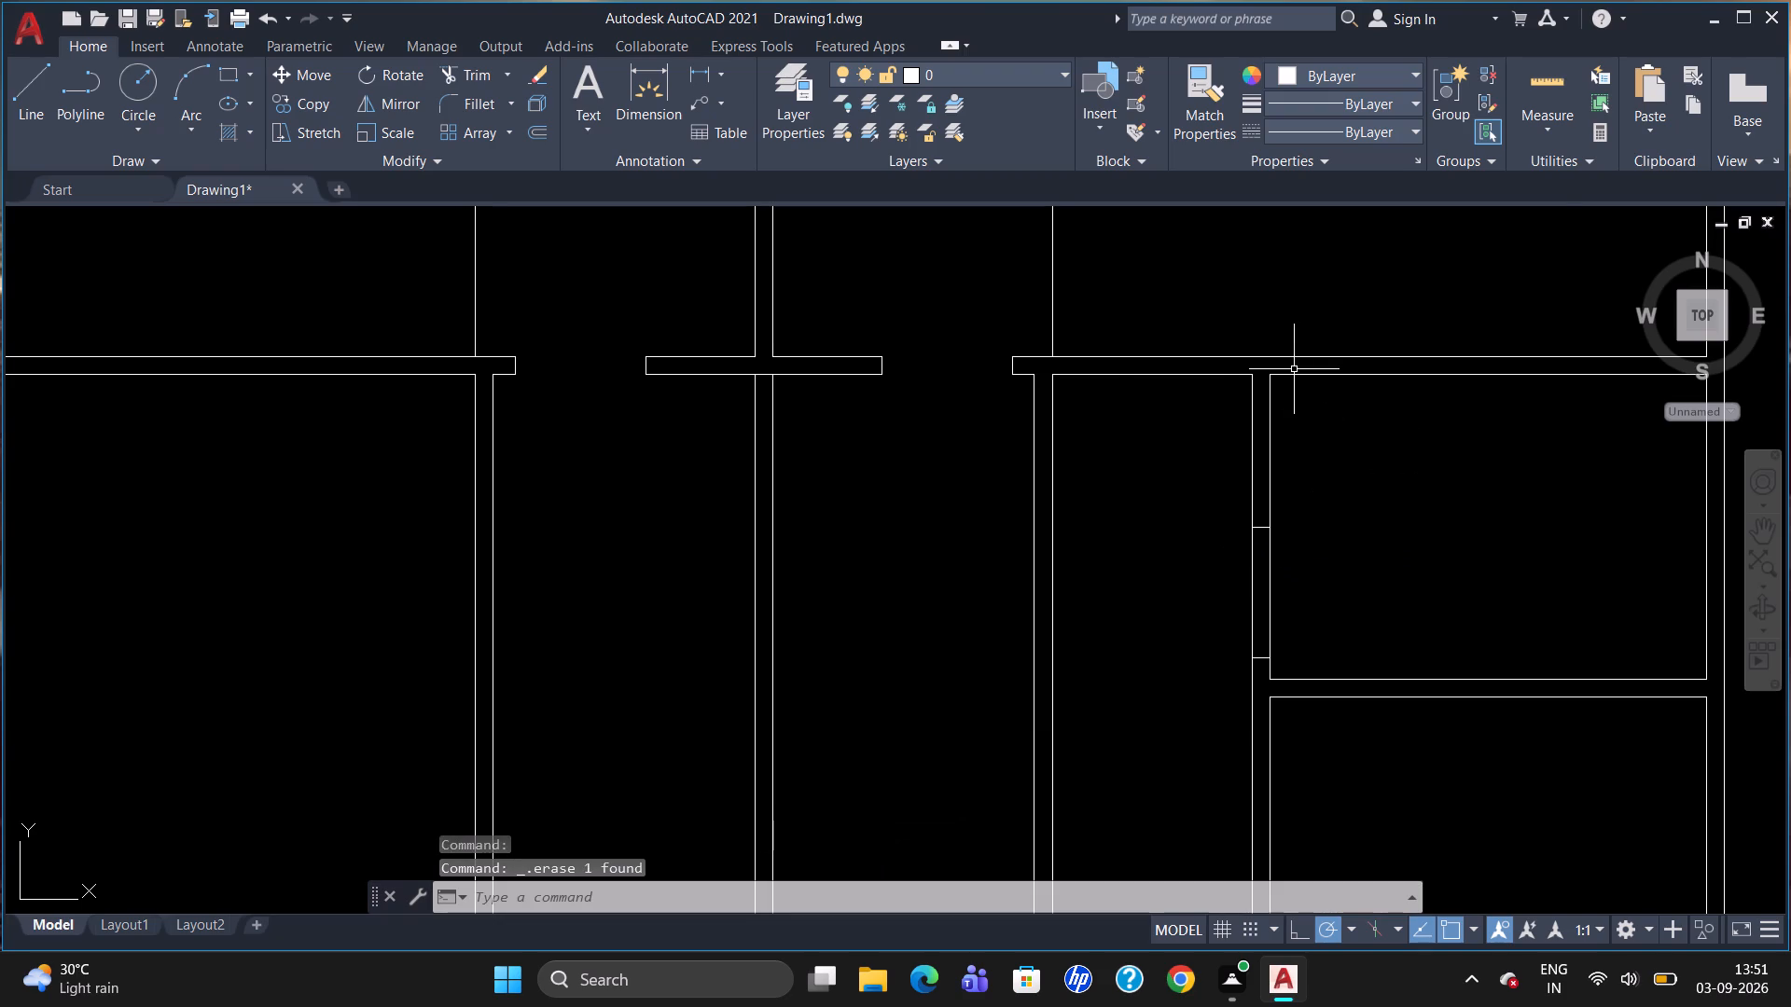
Trim both partition faces between the two jamb lines to open the upper small room's 3' doorway.
scroll(1300, 382, "down", 2)
scroll(1356, 553, "up", 2)
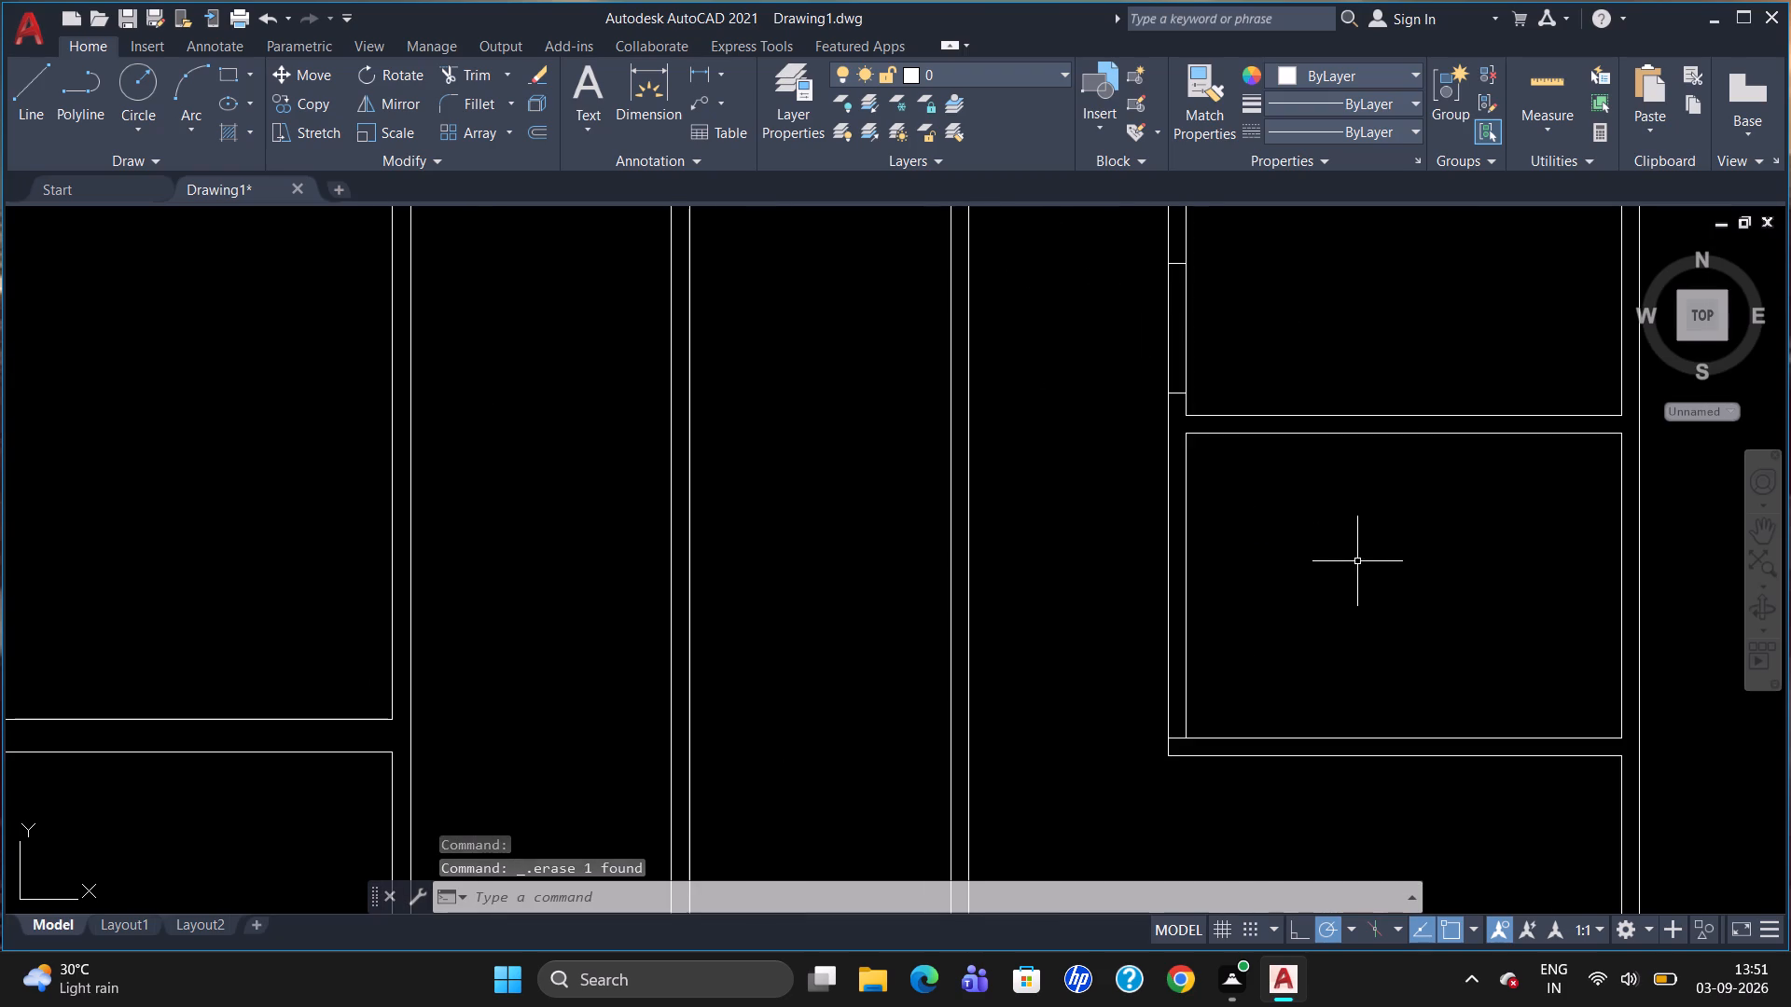
scroll(1356, 594, "down", 1)
type("TR")
key("Return")
key("Return")
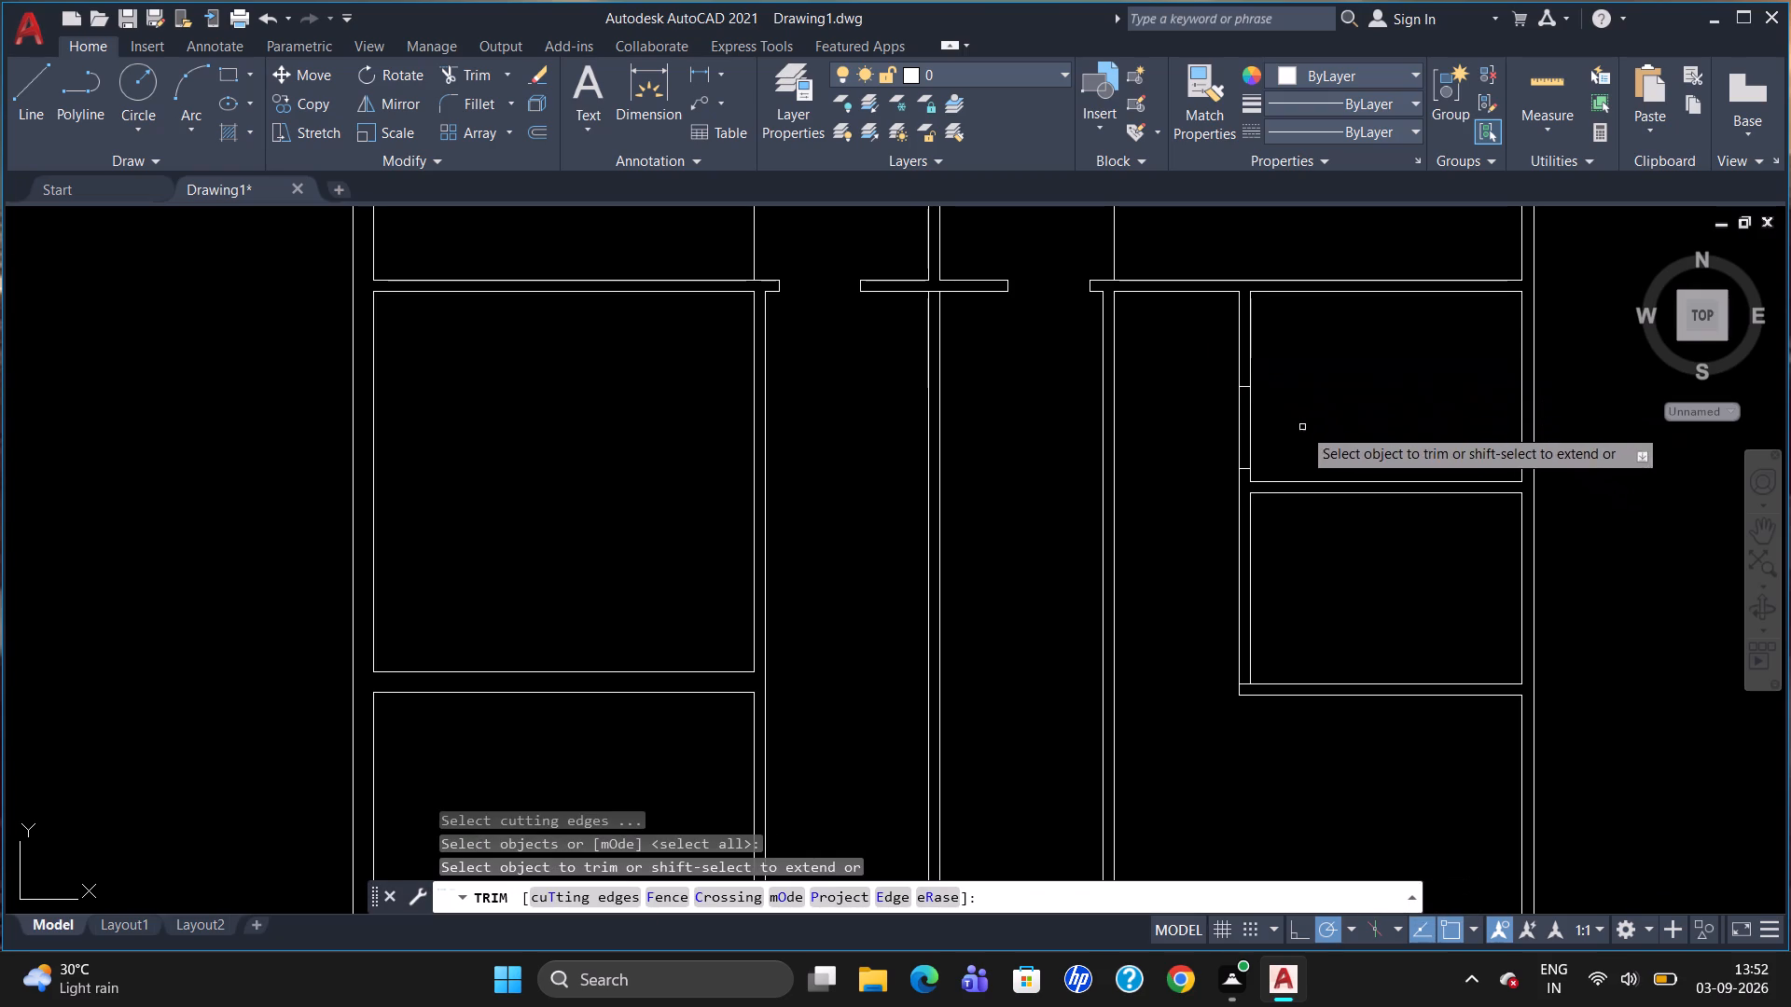
left_click_drag(1295, 429, 1189, 414)
left_click(1189, 414)
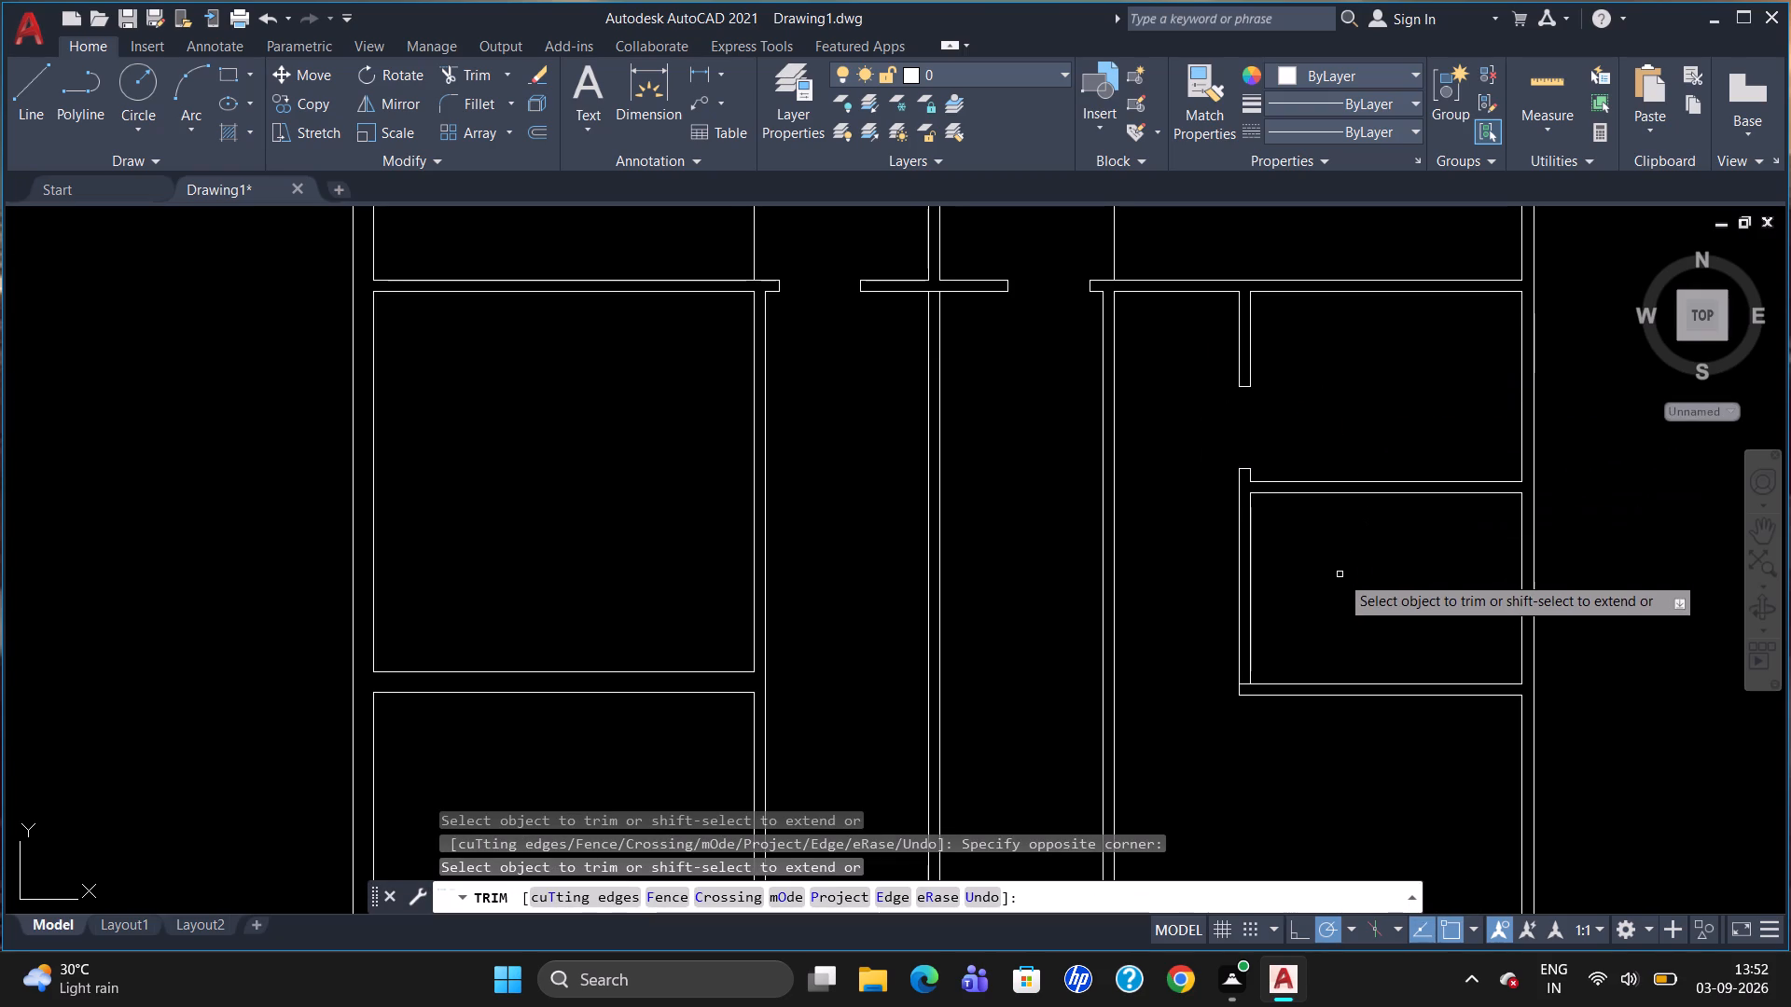
key("Escape")
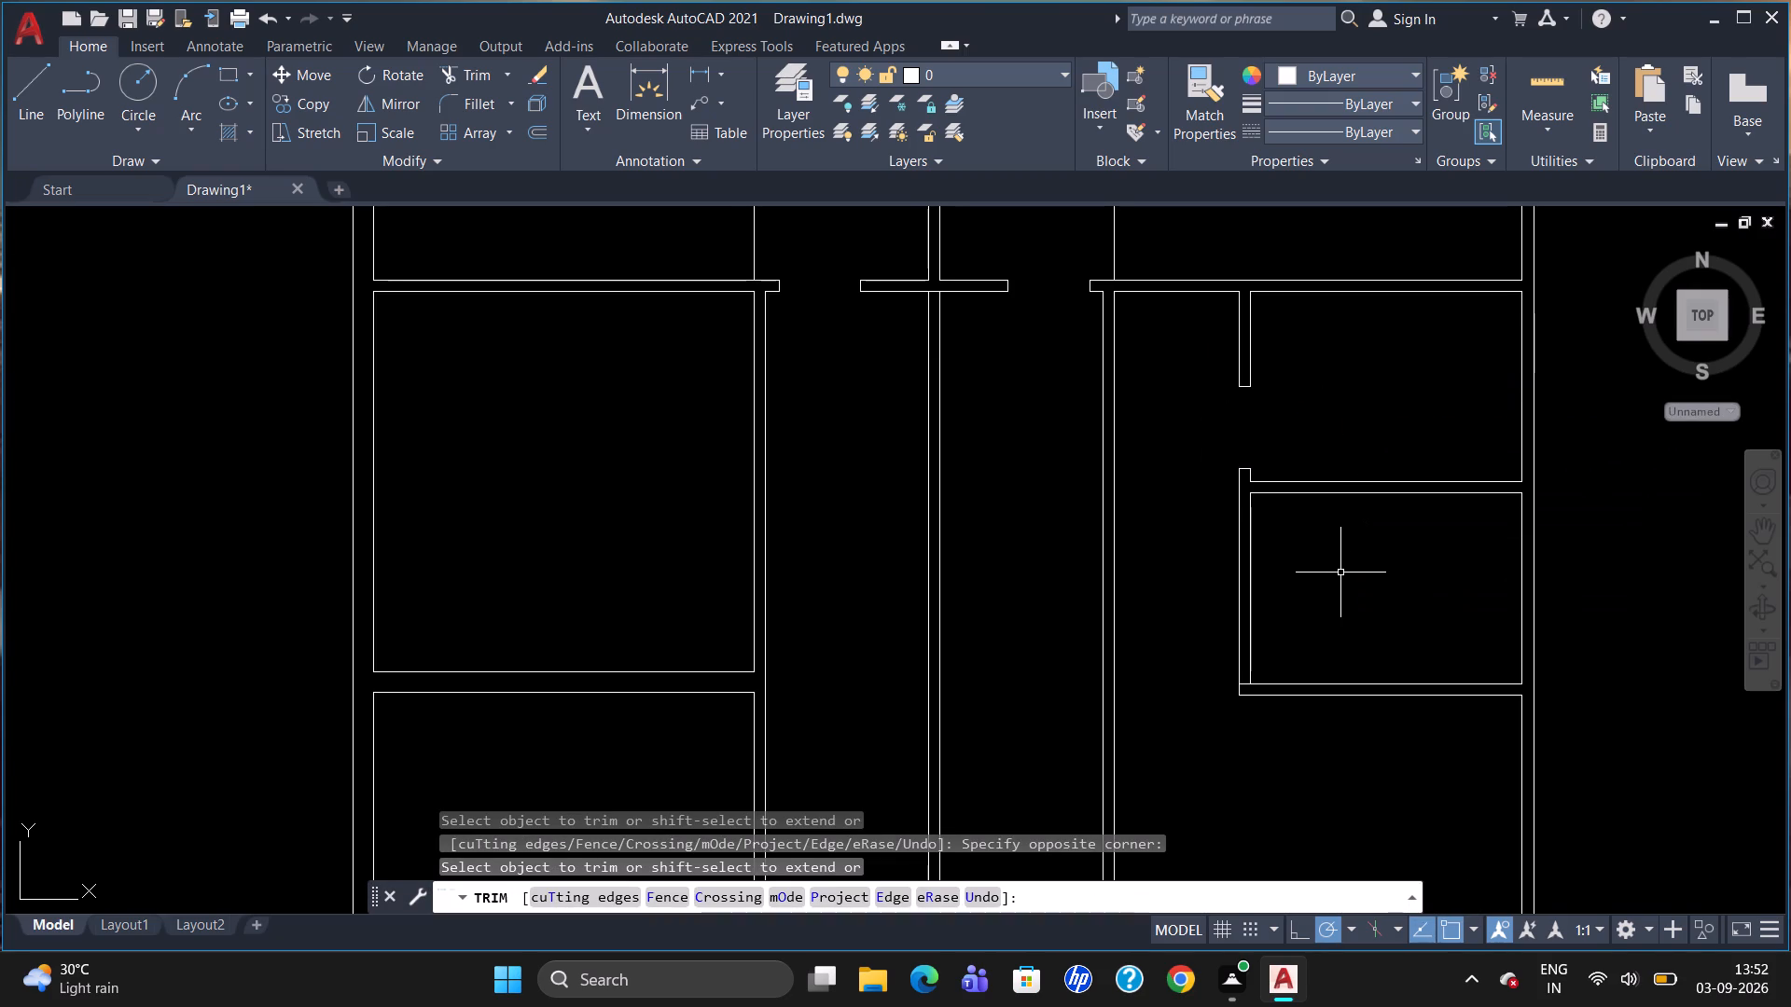
Draw a jamb line across the partition, tracked 6" below the upper inside corner of the lower small room.
key("t")
key("BackSpace")
key("l")
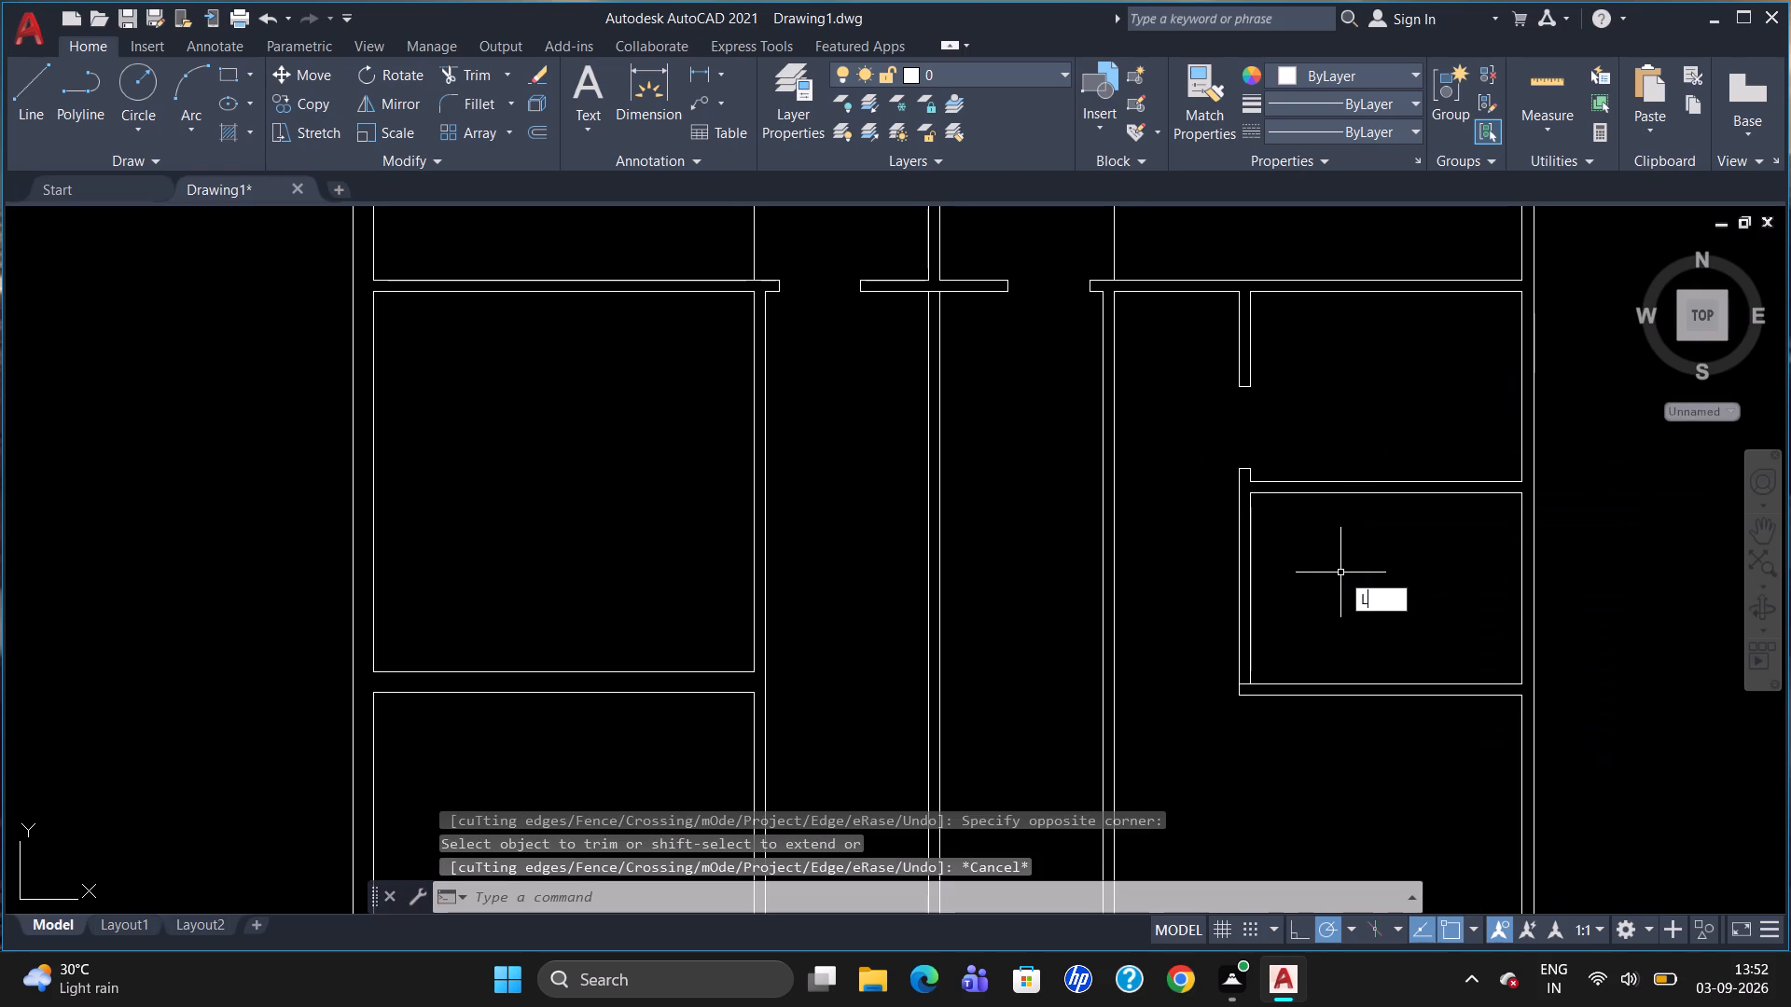
key("Return")
type("TK")
key("Return")
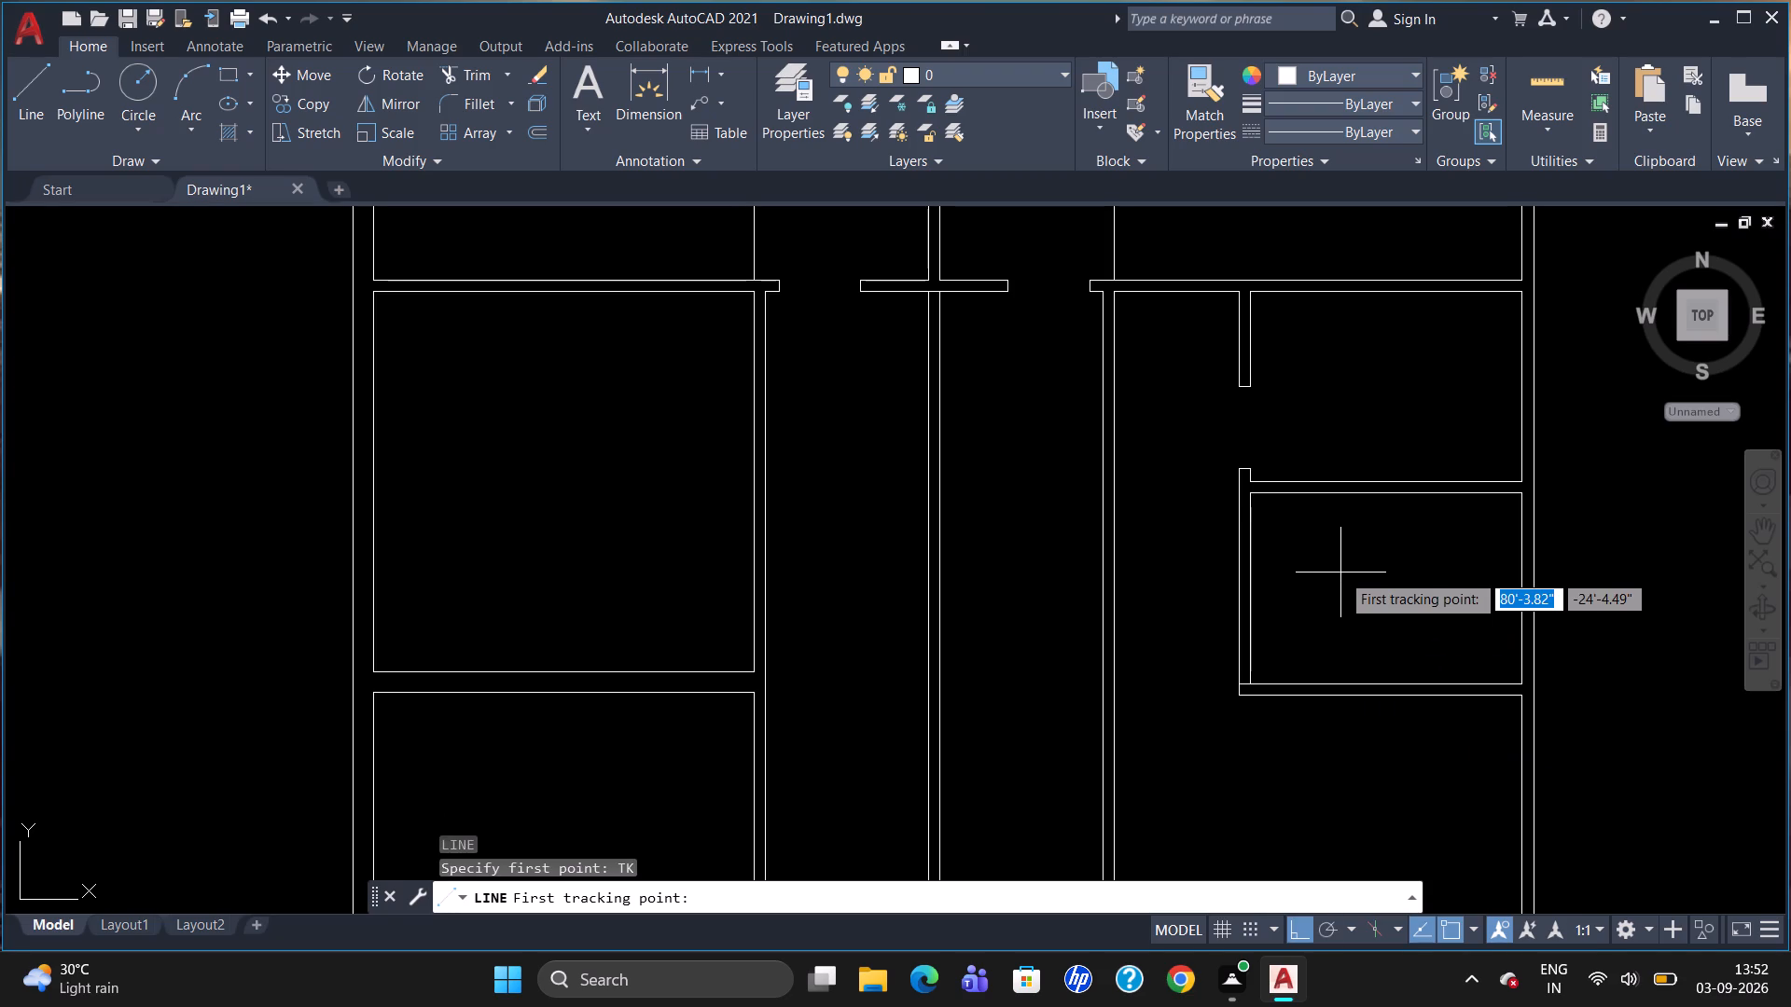
left_click(1255, 495)
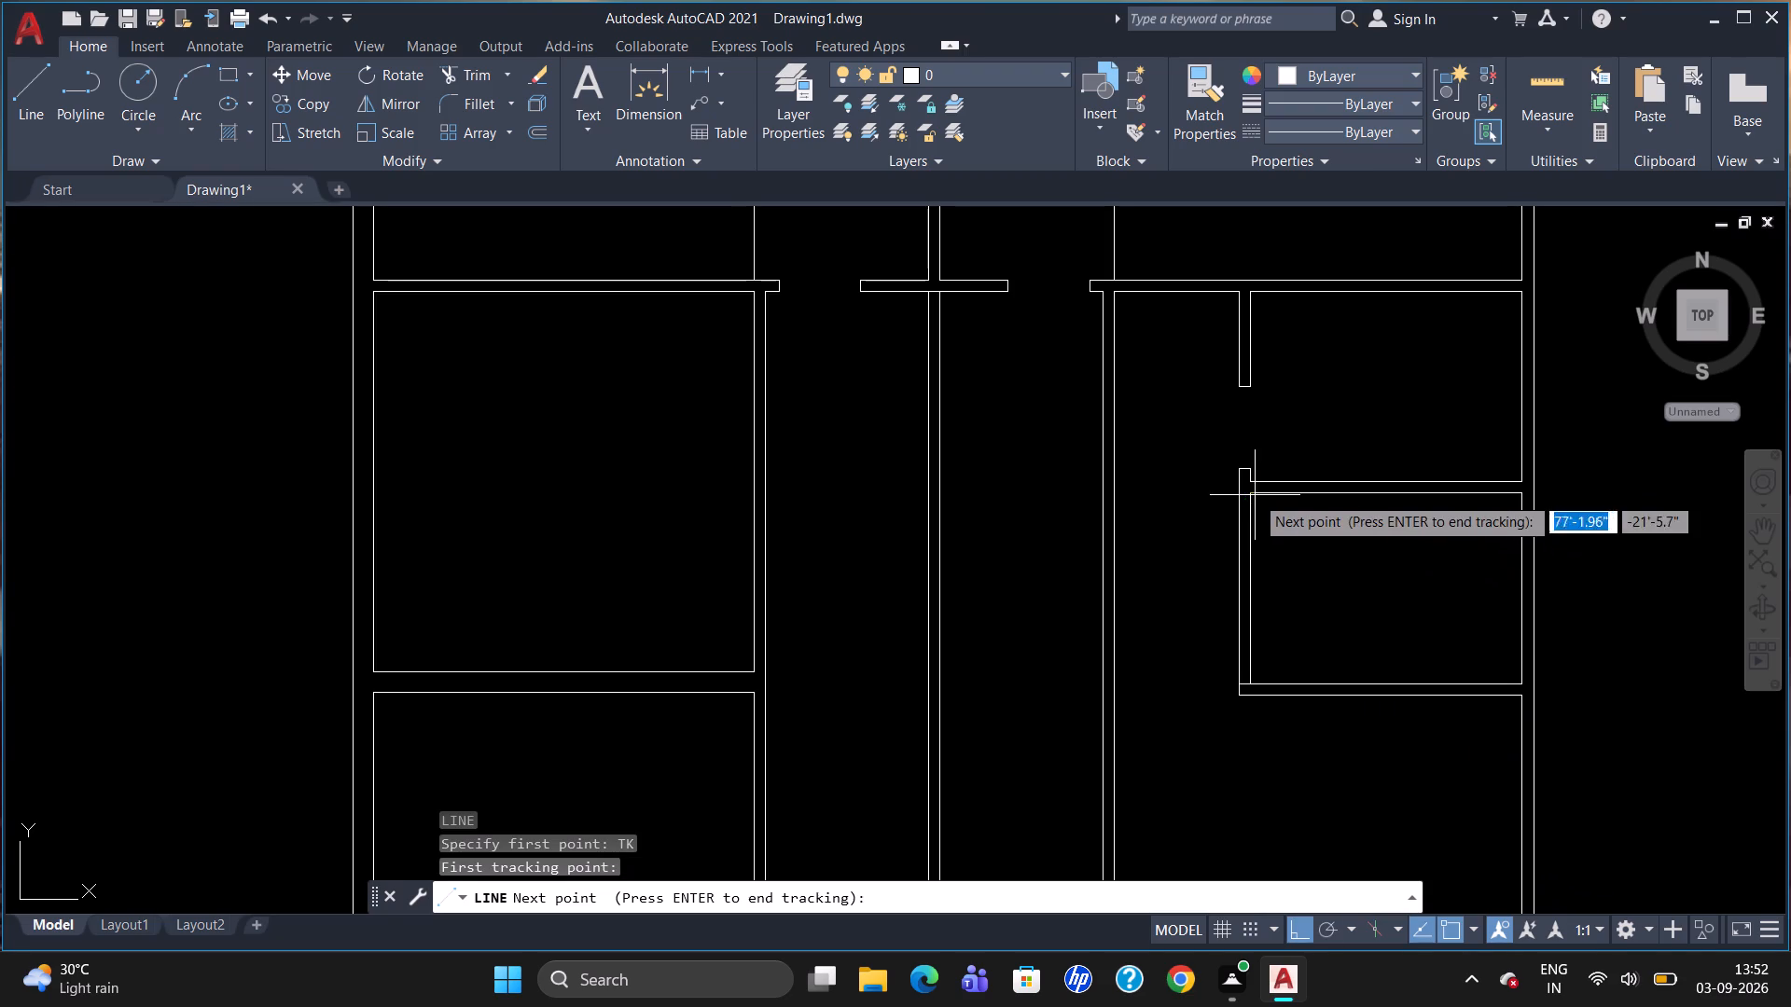
type("6\"")
key("Return")
key("Return")
scroll(1221, 468, "up", 2)
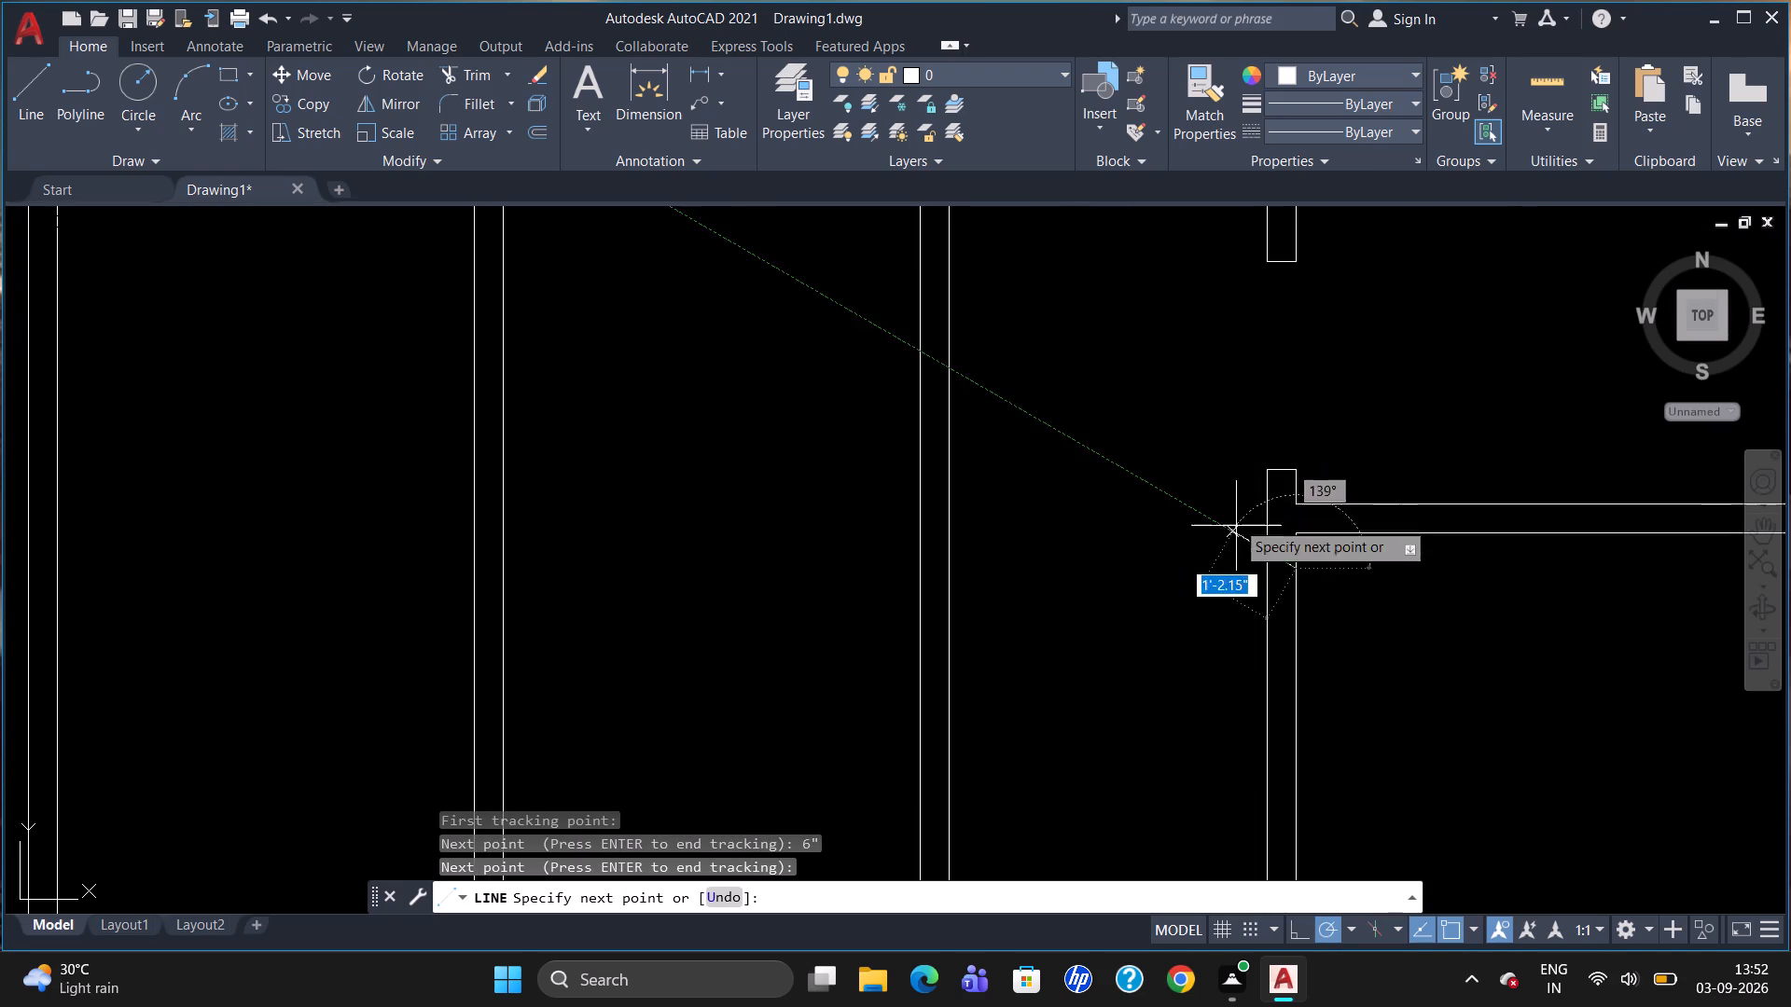
left_click(1266, 570)
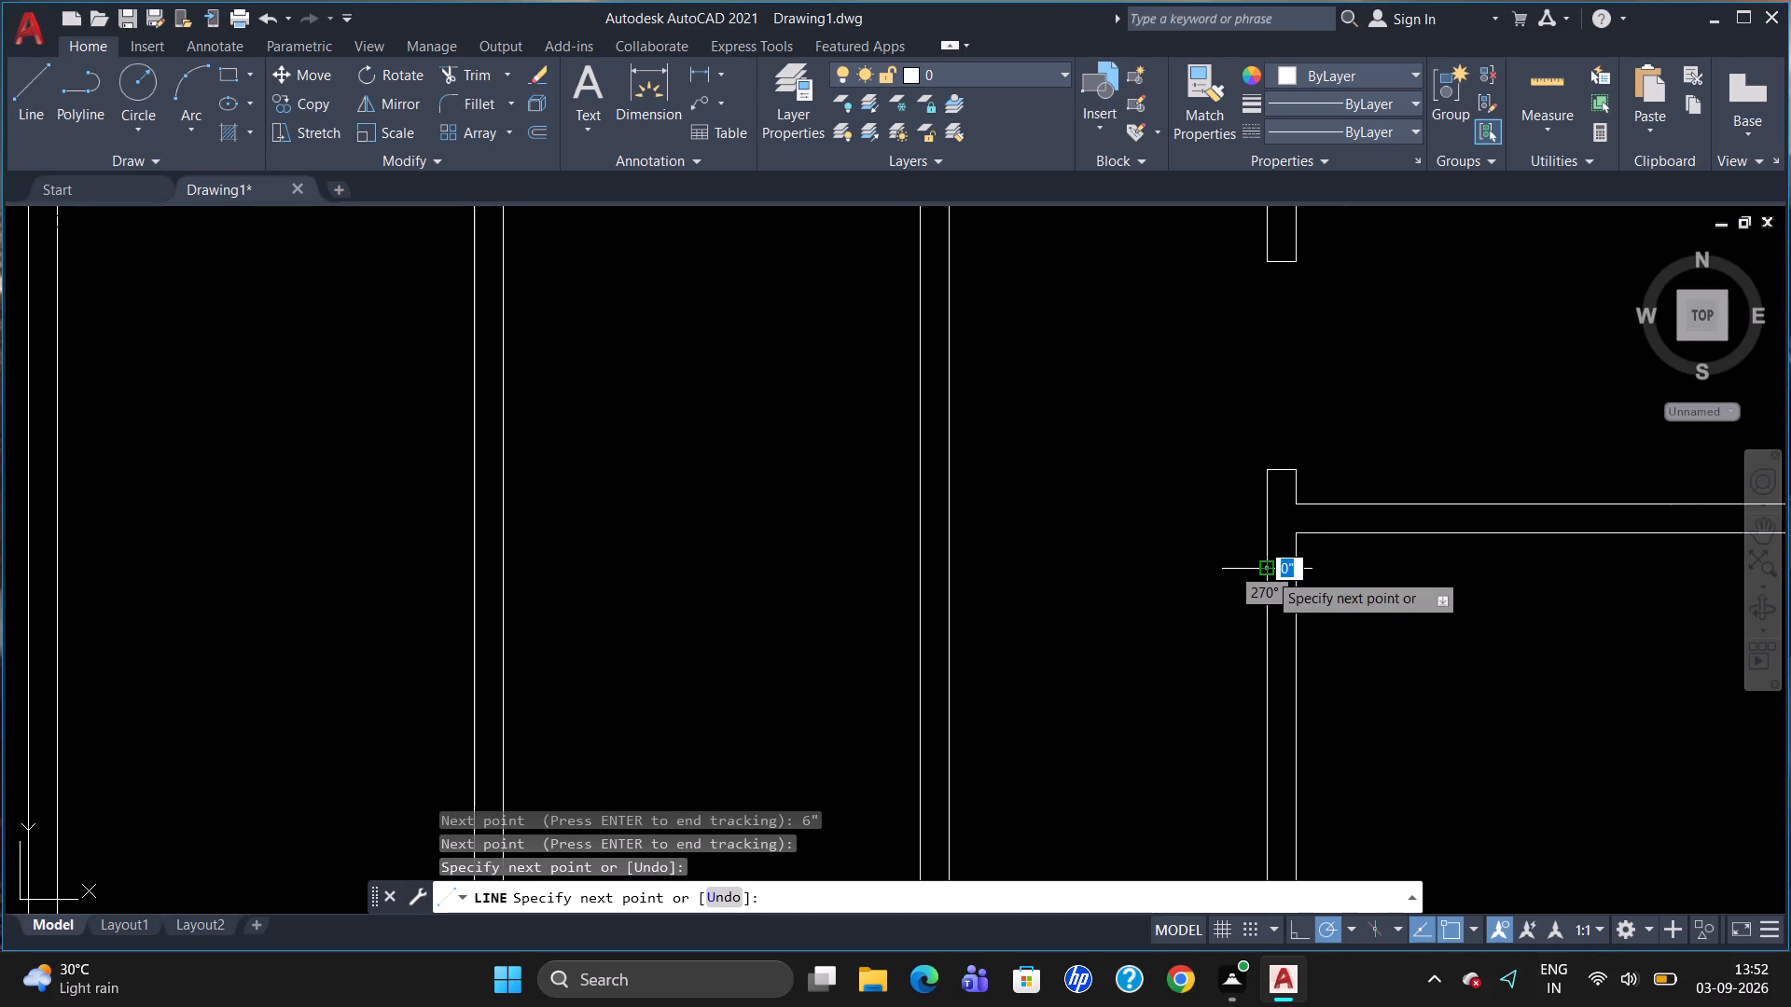
key("Escape")
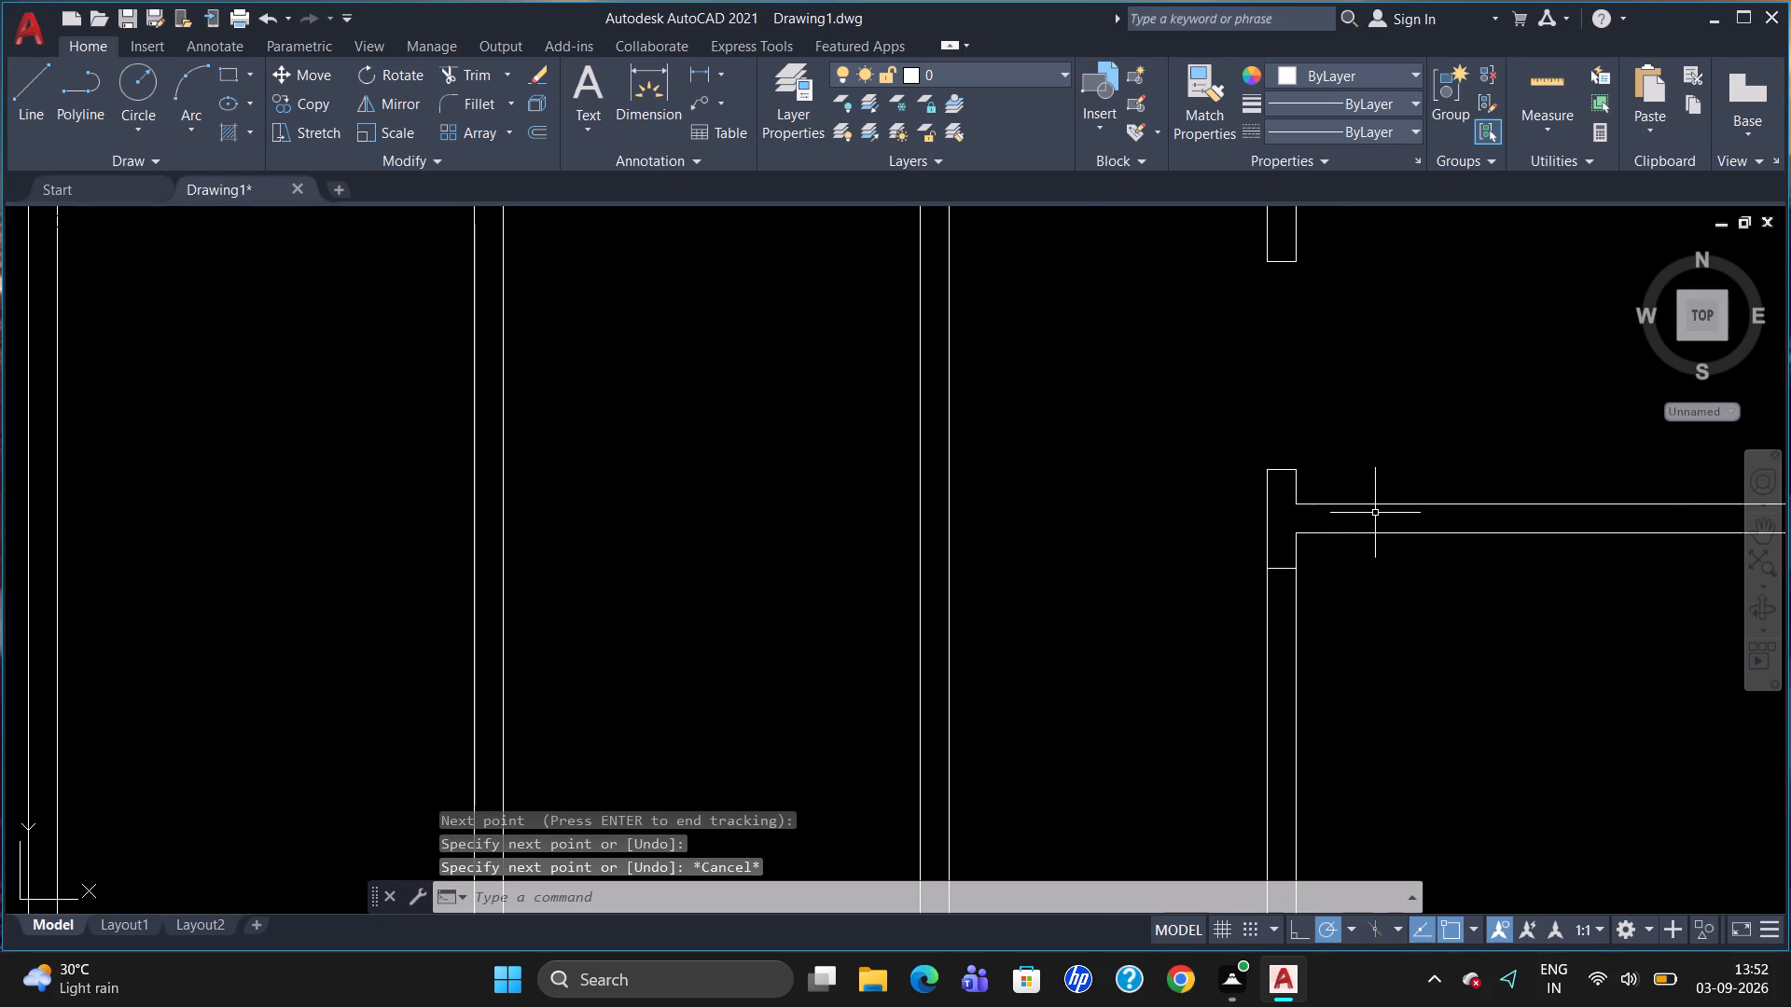
Offset the new jamb line 3' downward within the partition to mark the lower small room's door opening.
scroll(1371, 514, "down", 3)
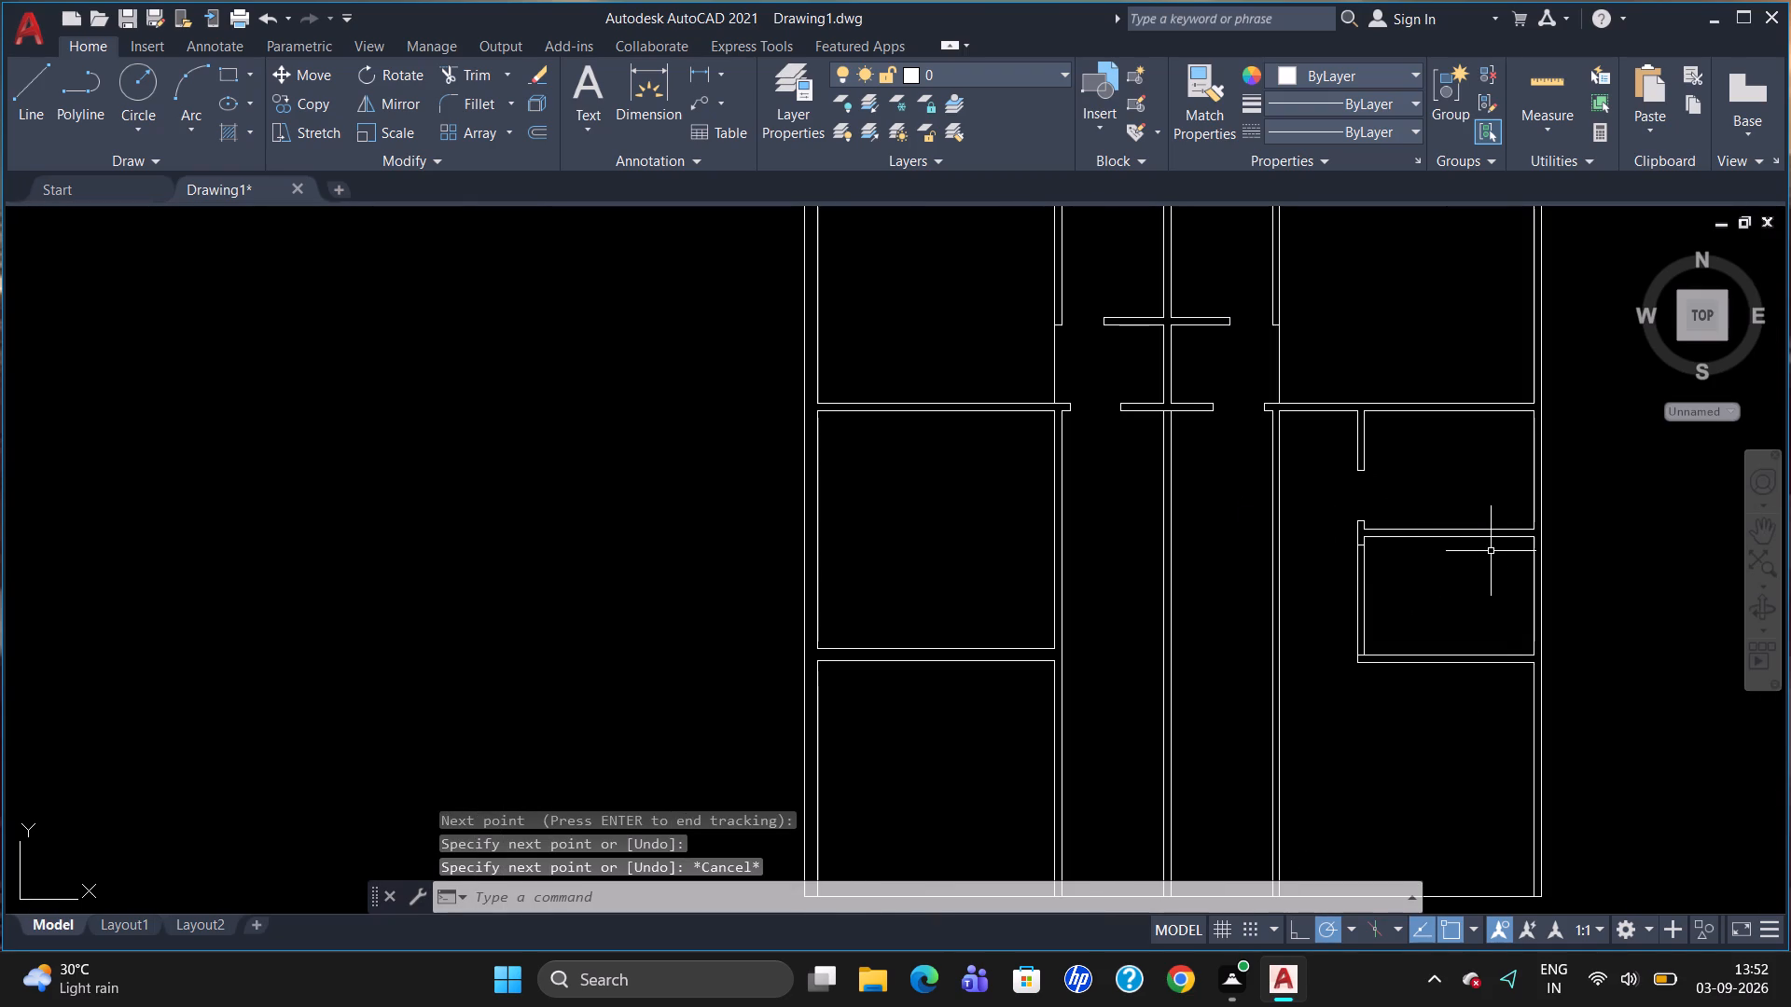
key("o")
key("Return")
type("3'")
key("Return")
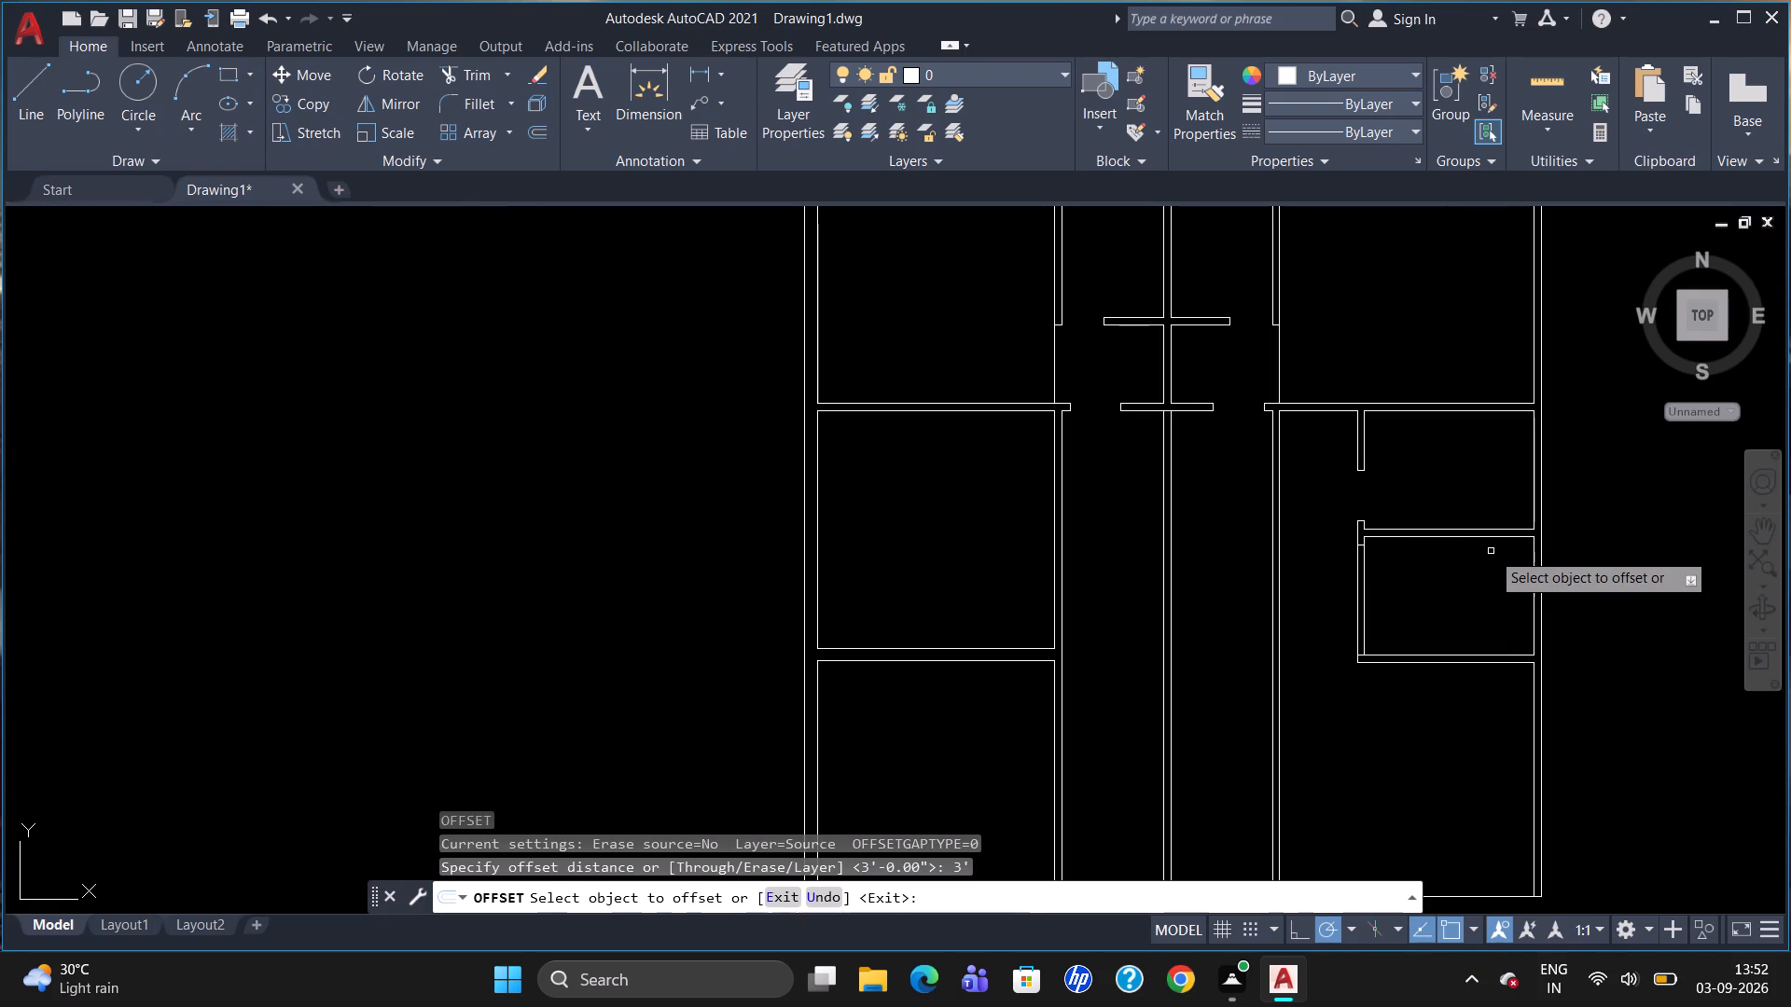
scroll(1466, 556, "up", 2)
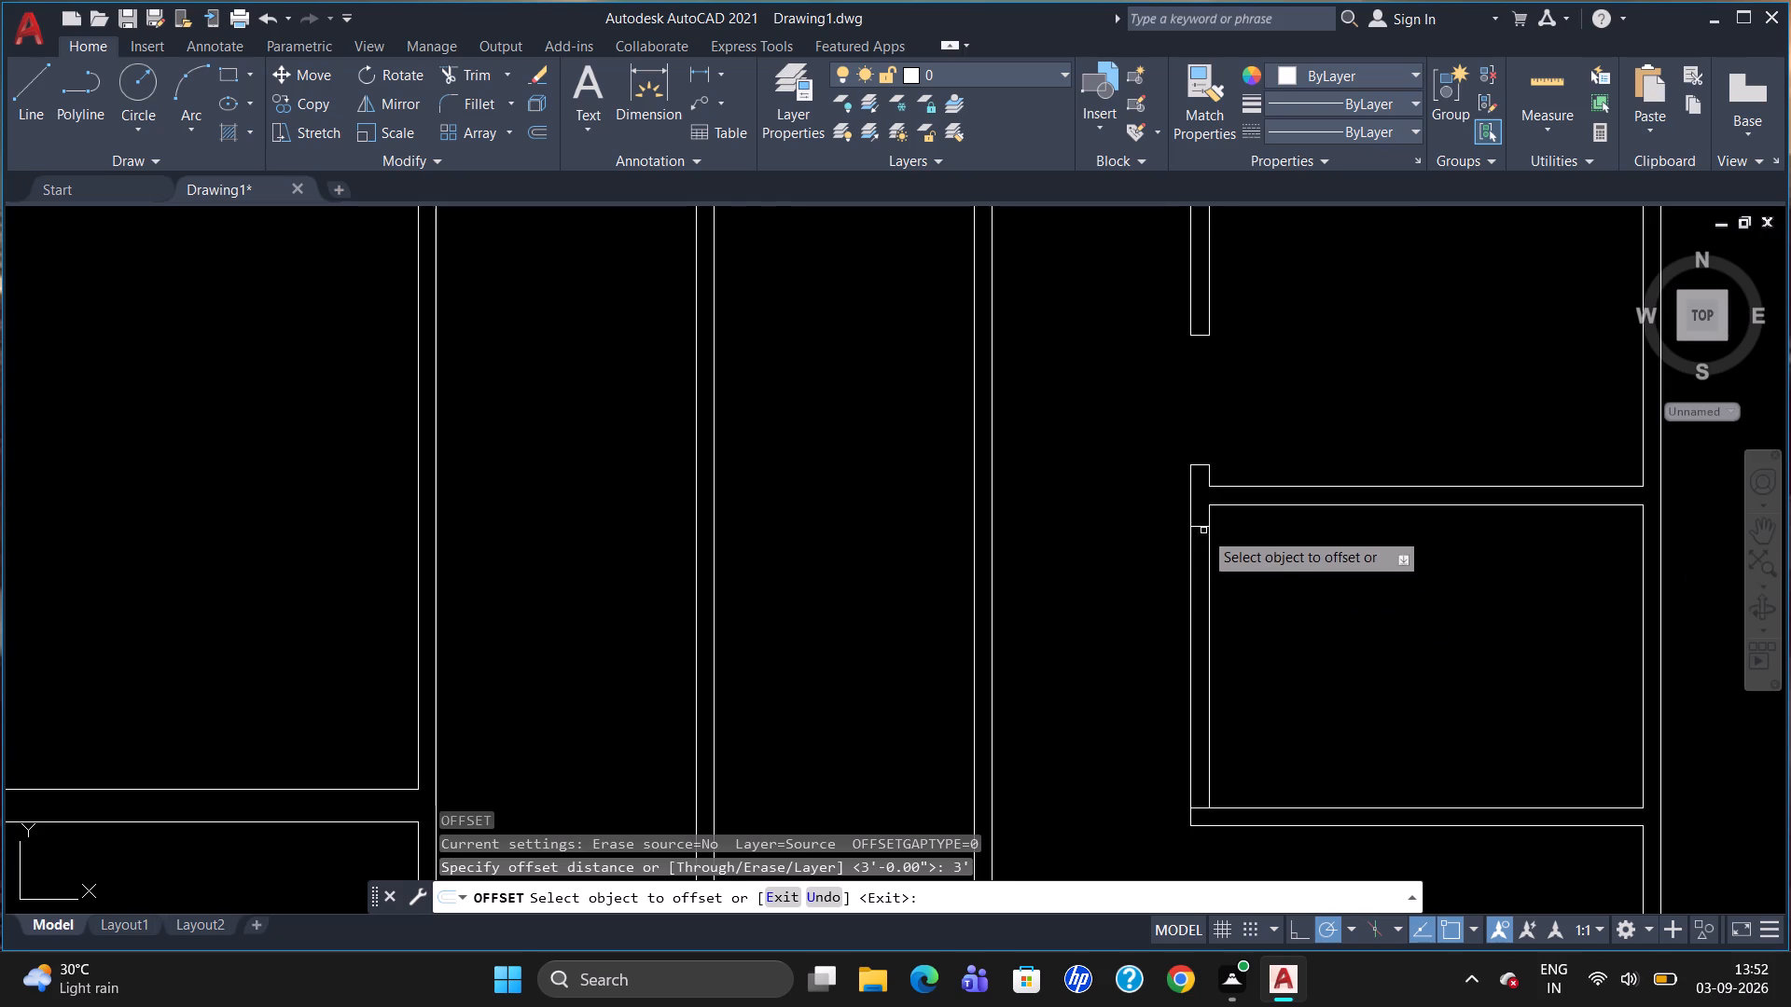
left_click(1200, 527)
left_click(1214, 611)
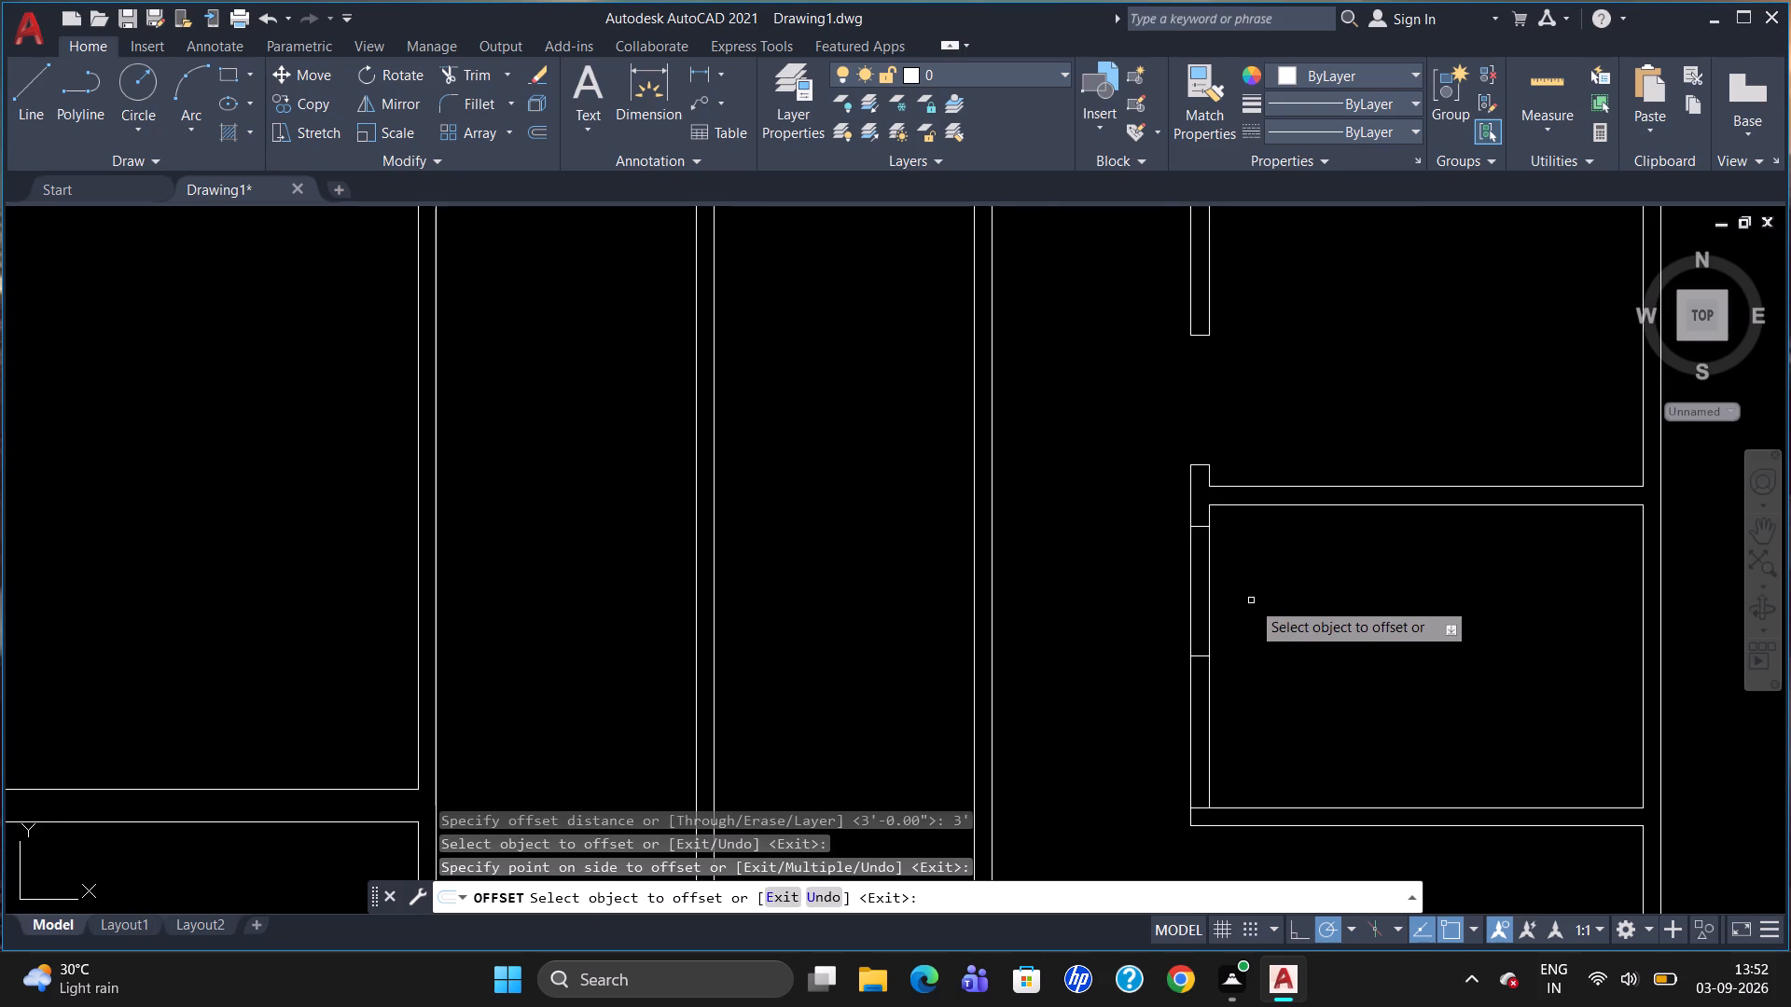
key("Escape")
Trim both partition faces between the new jamb lines to open the lower small room's doorway.
type("TR")
key("Return")
key("Return")
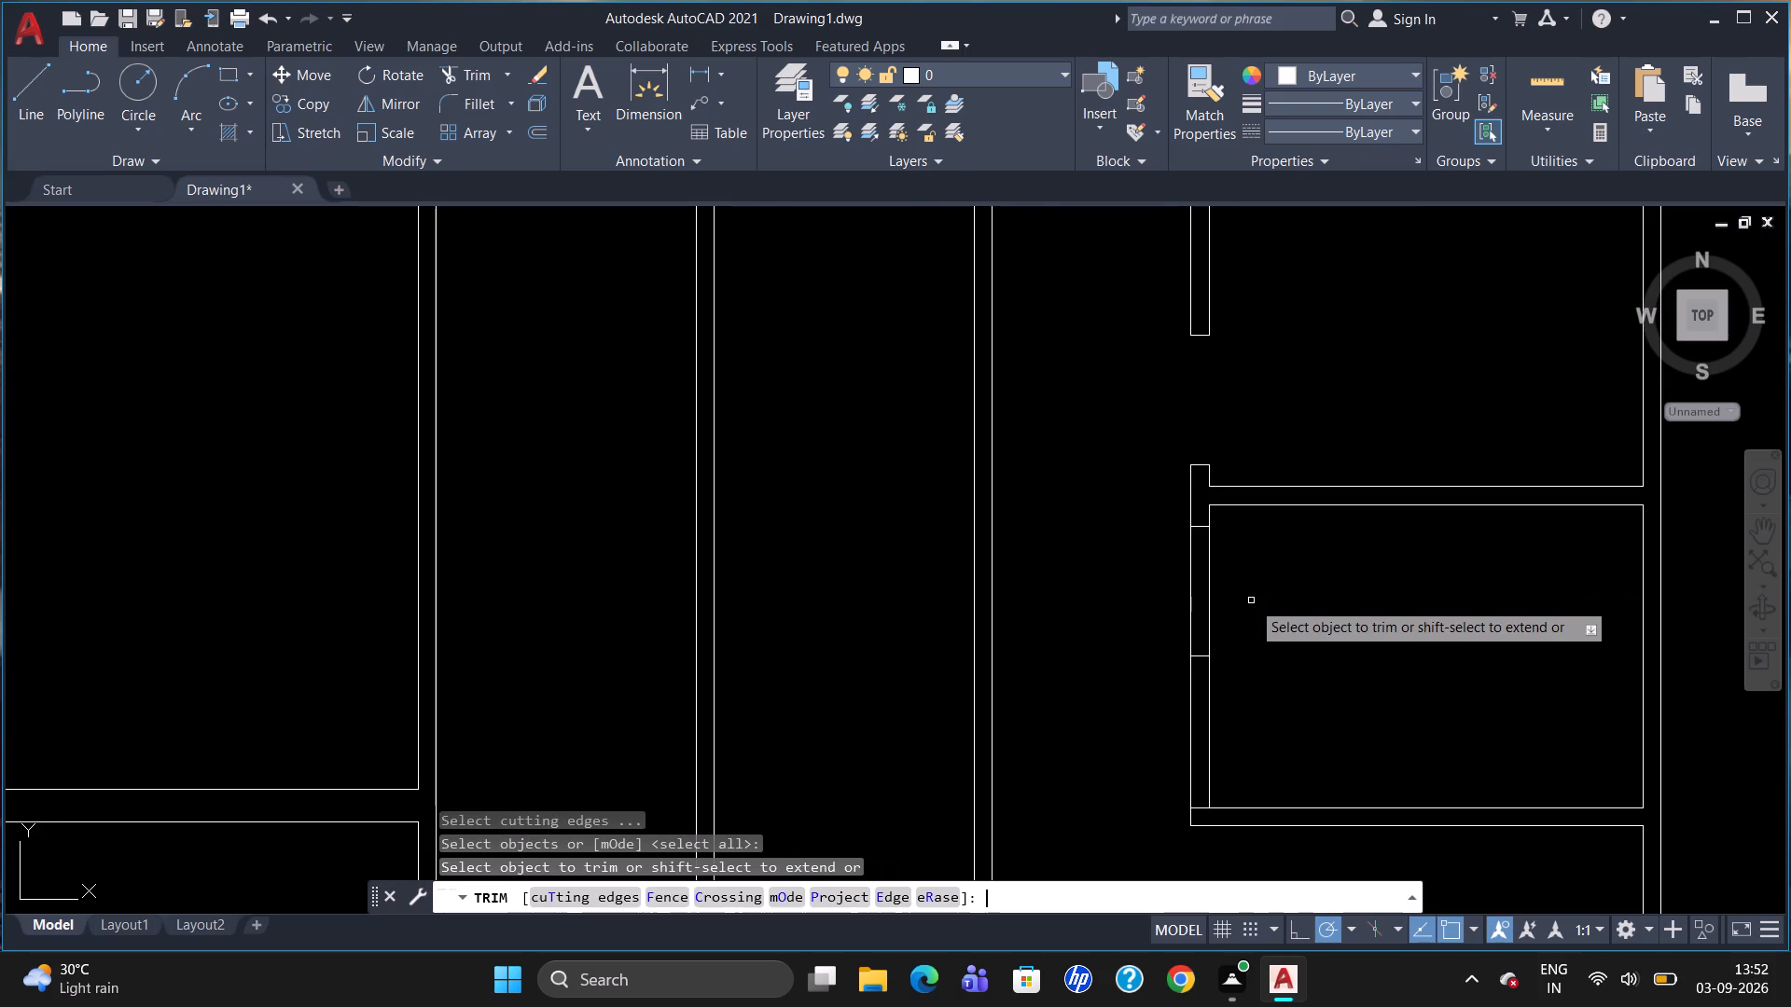
left_click_drag(1241, 611, 1104, 608)
left_click(1104, 609)
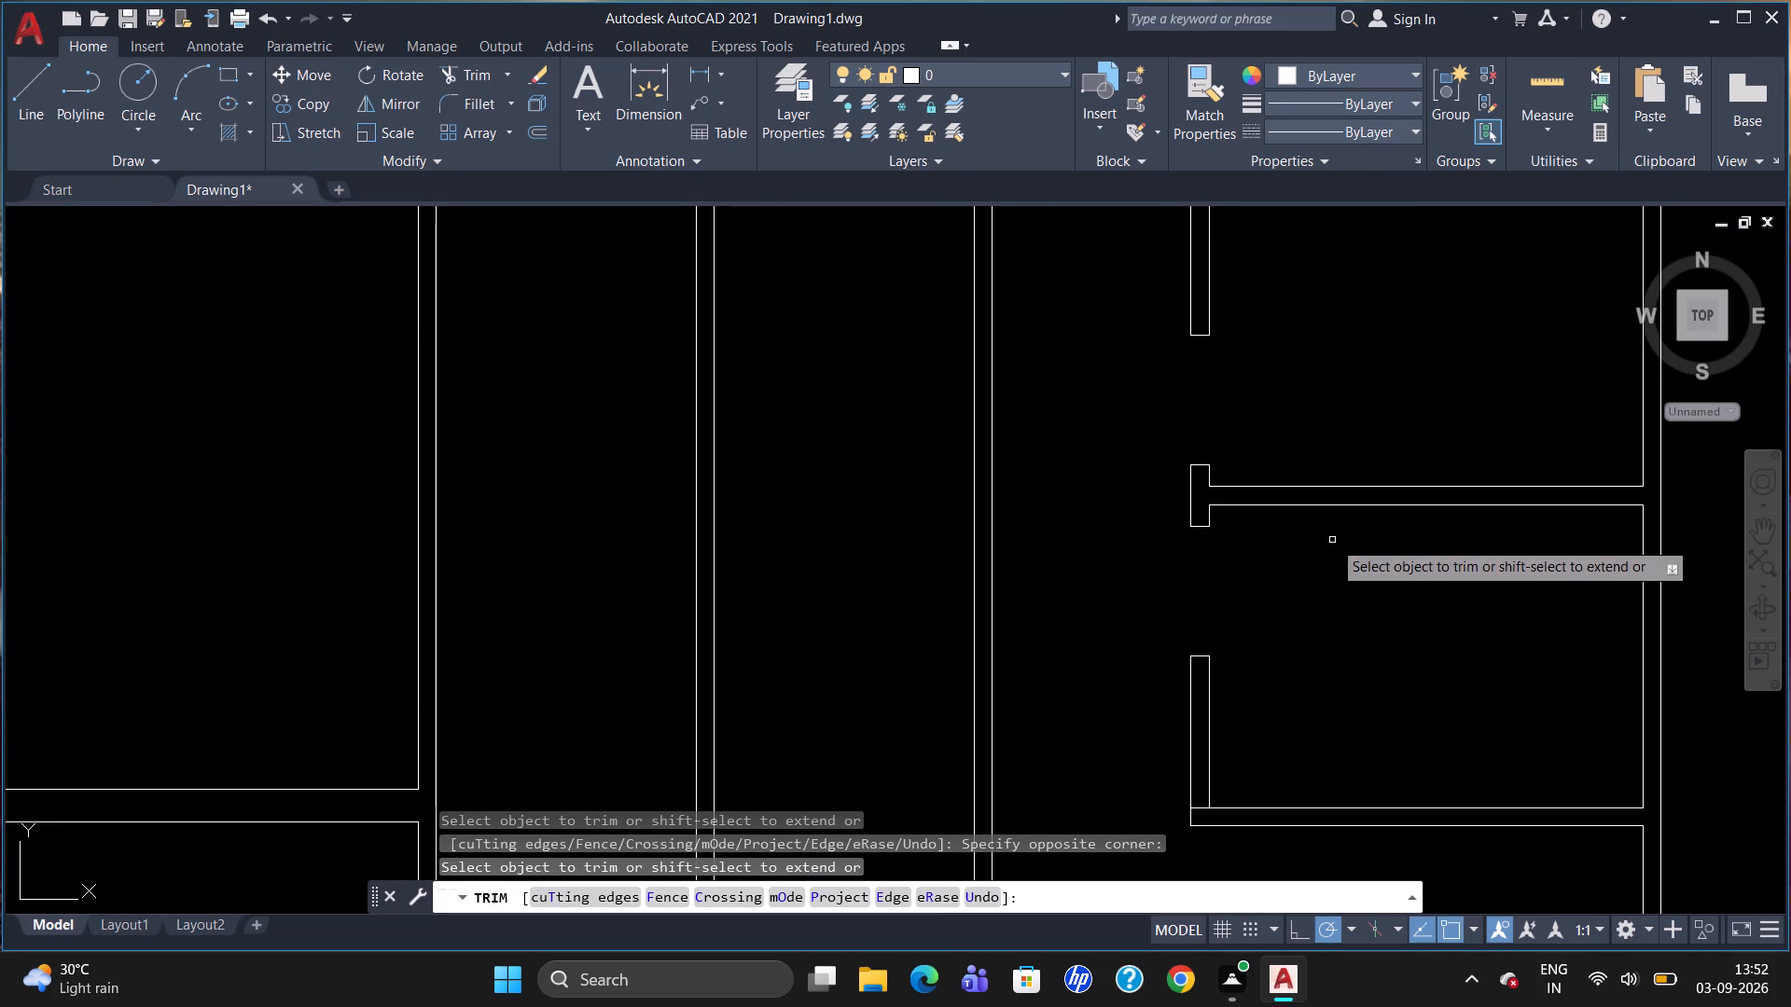
Trim the bottom cross wall's upper line where it runs between the partition's faces at the lower corner.
scroll(1332, 539, "down", 2)
scroll(1275, 692, "up", 2)
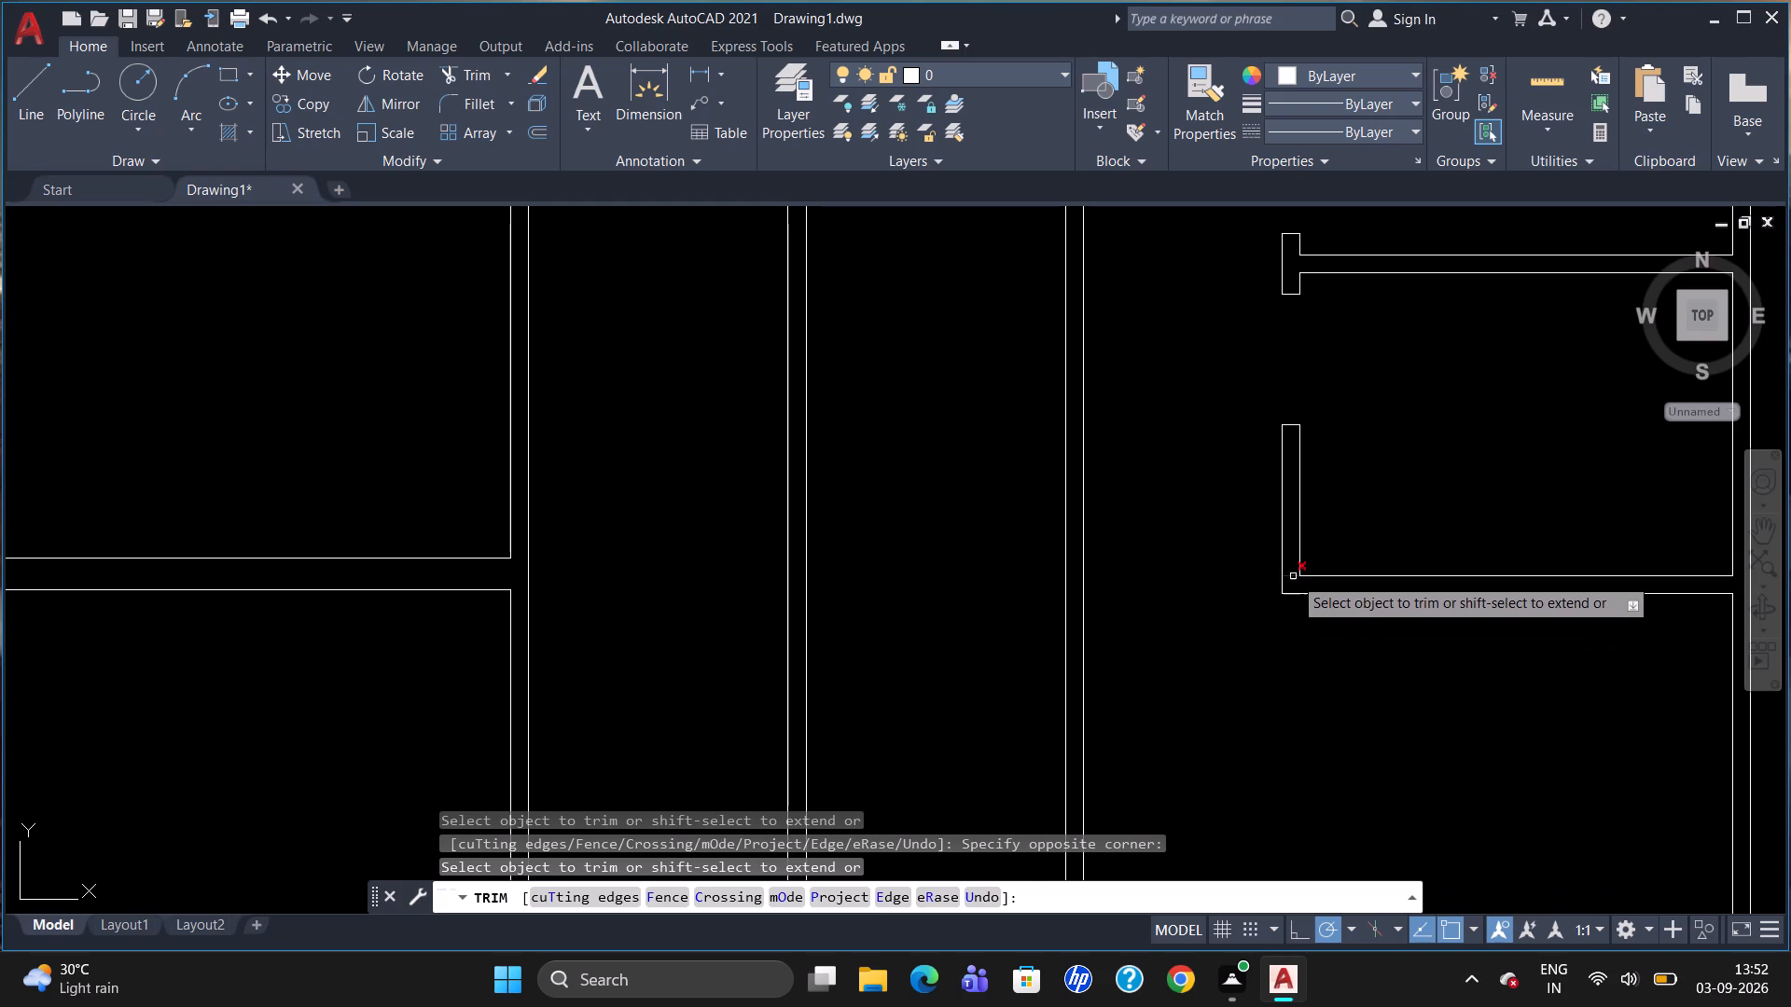
left_click(1293, 572)
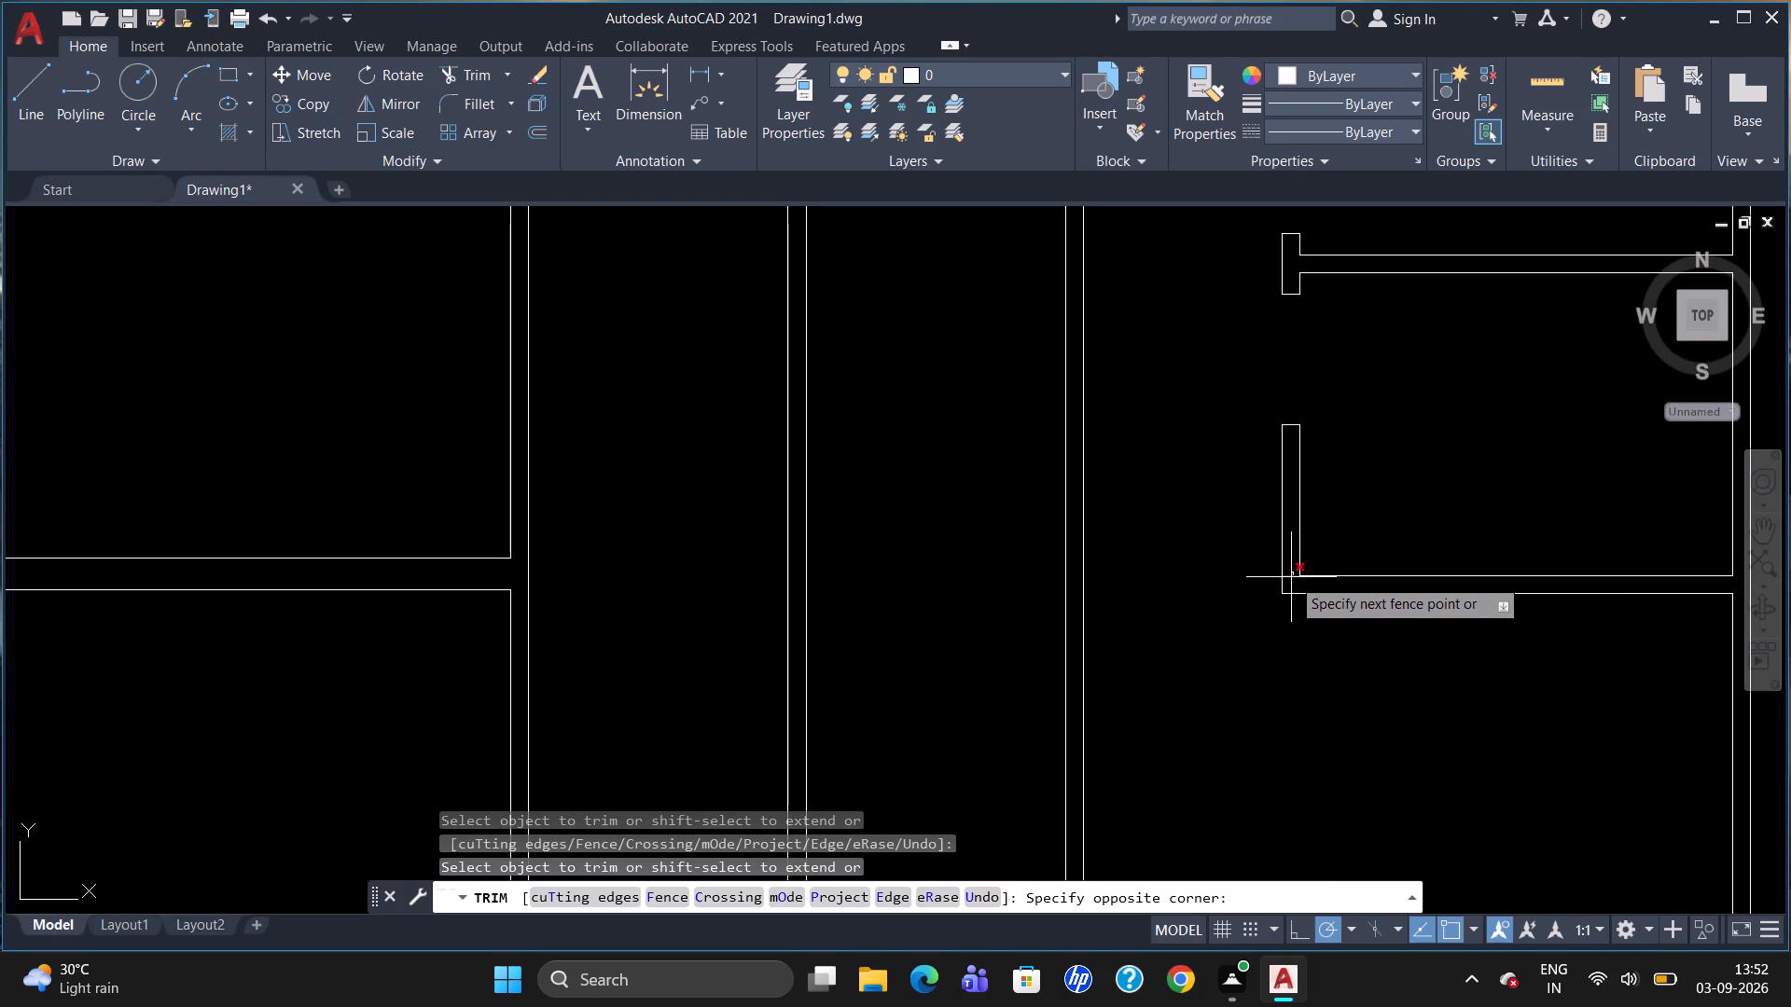
left_click(1291, 574)
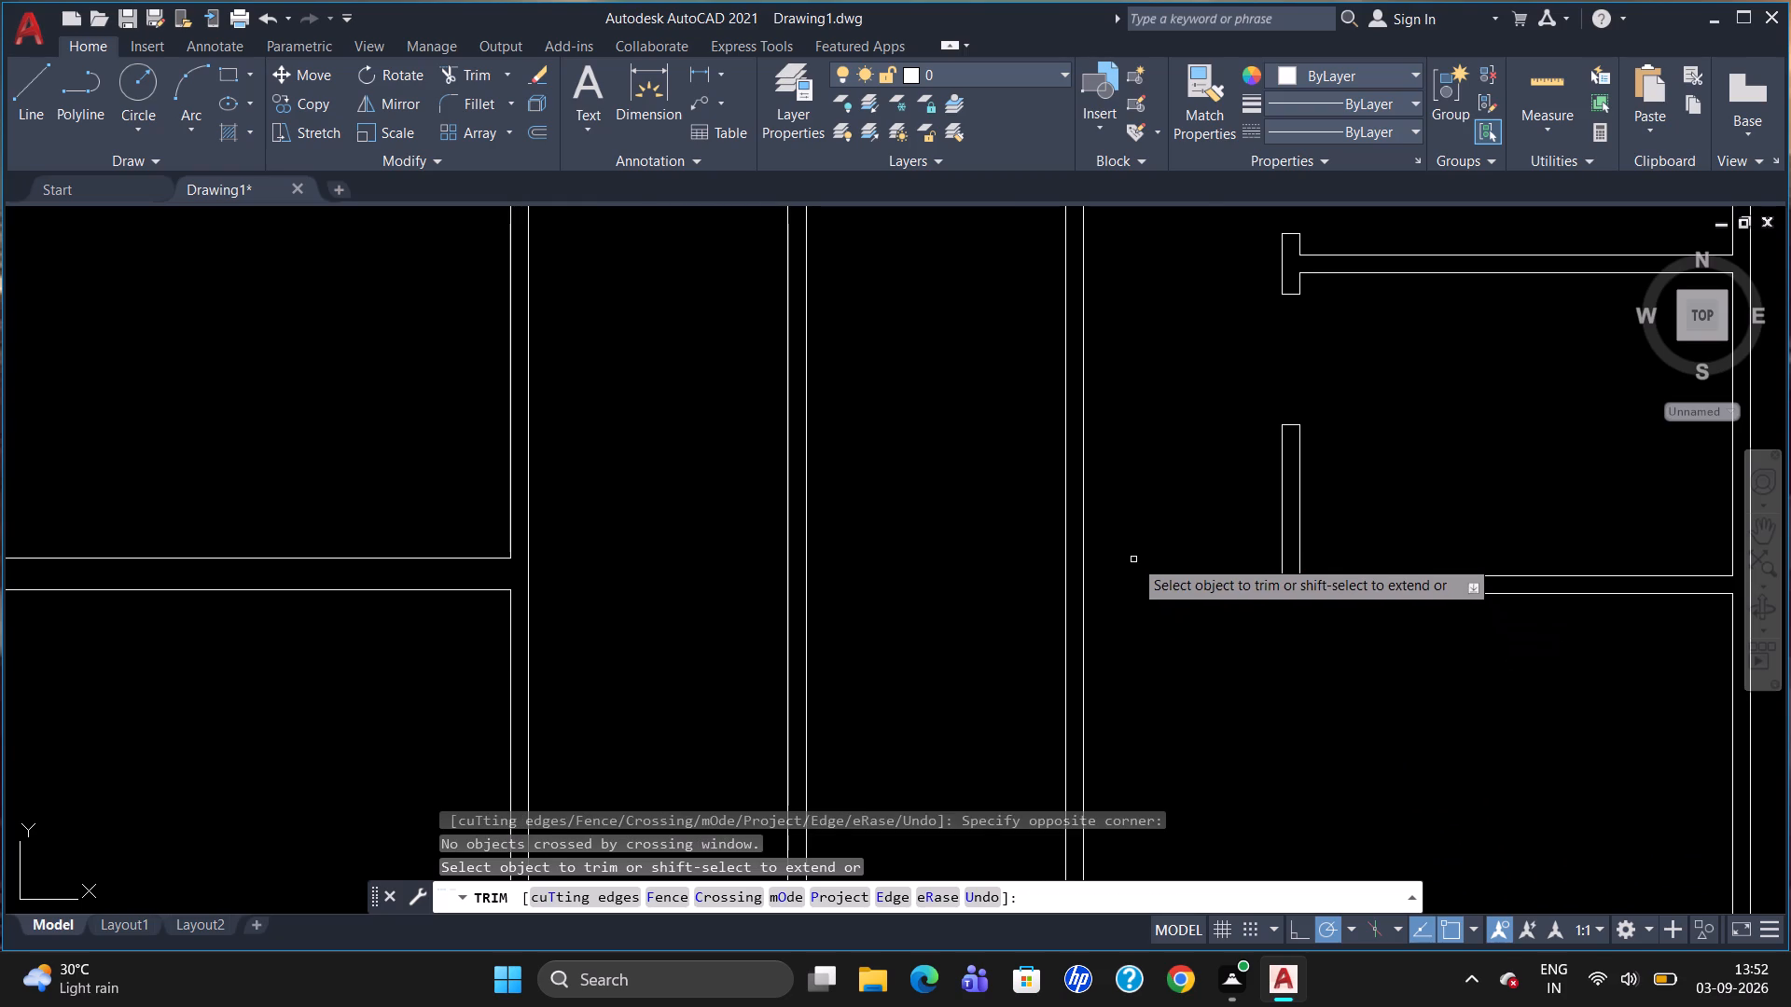
scroll(1133, 551, "down", 3)
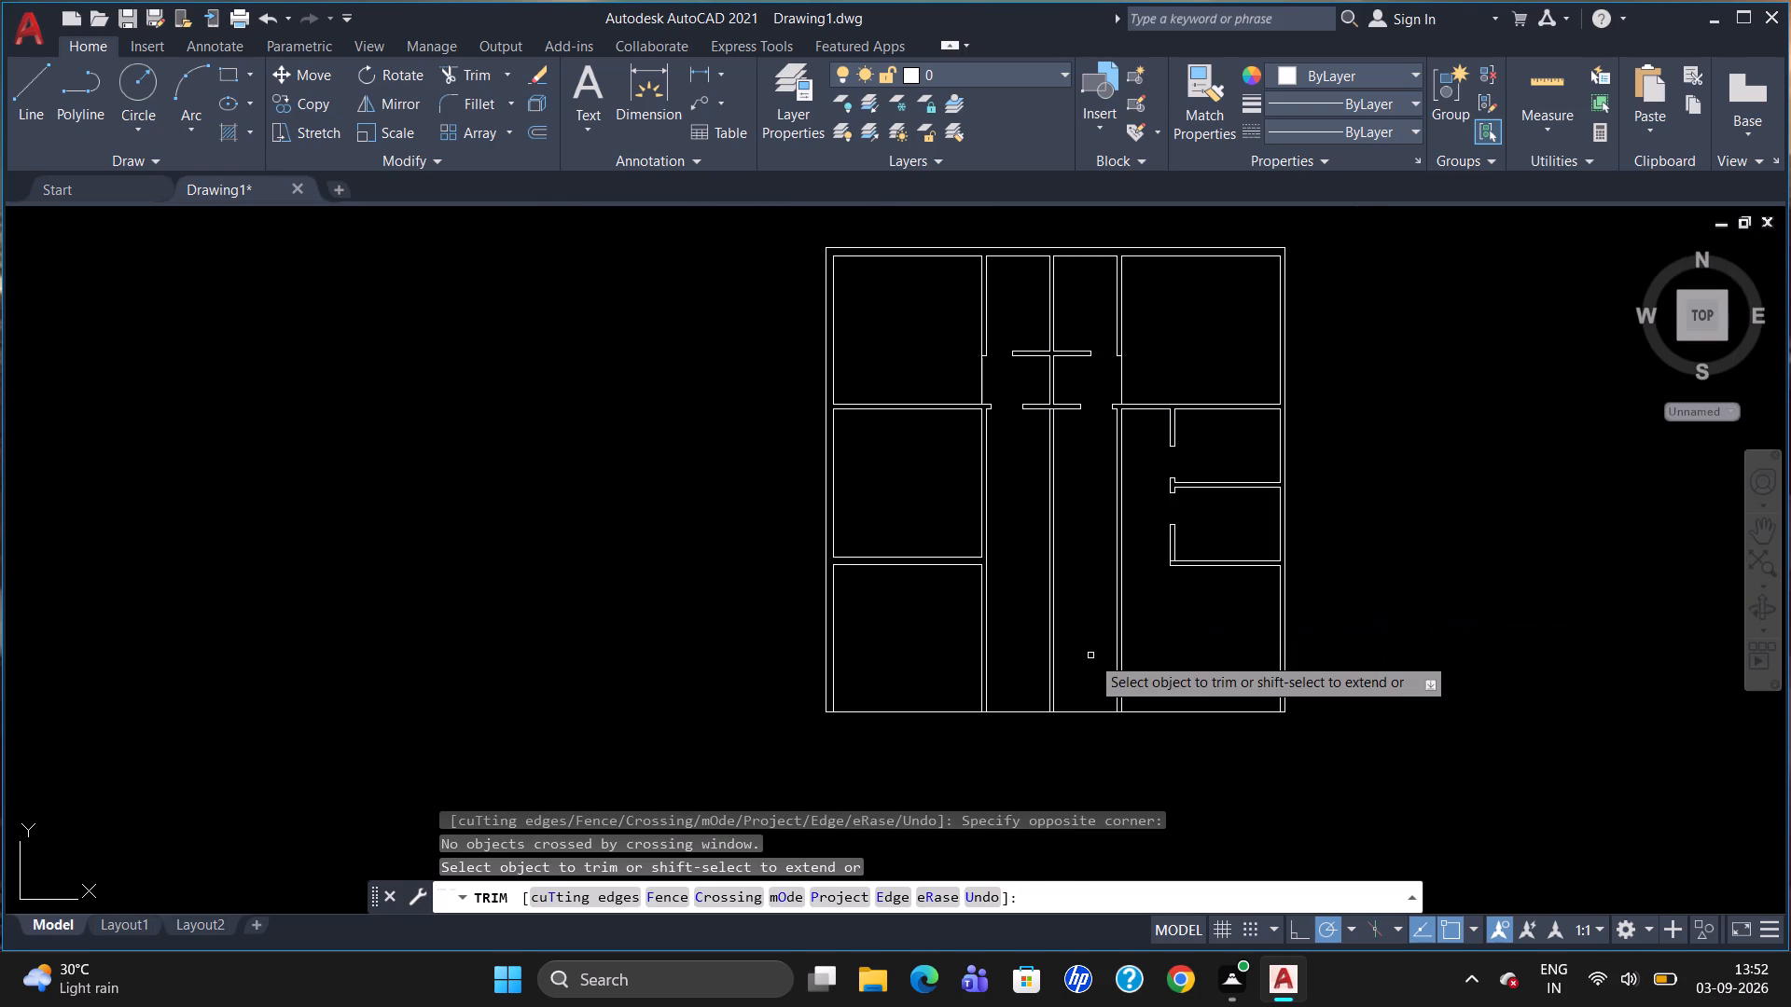
scroll(1174, 572, "up", 3)
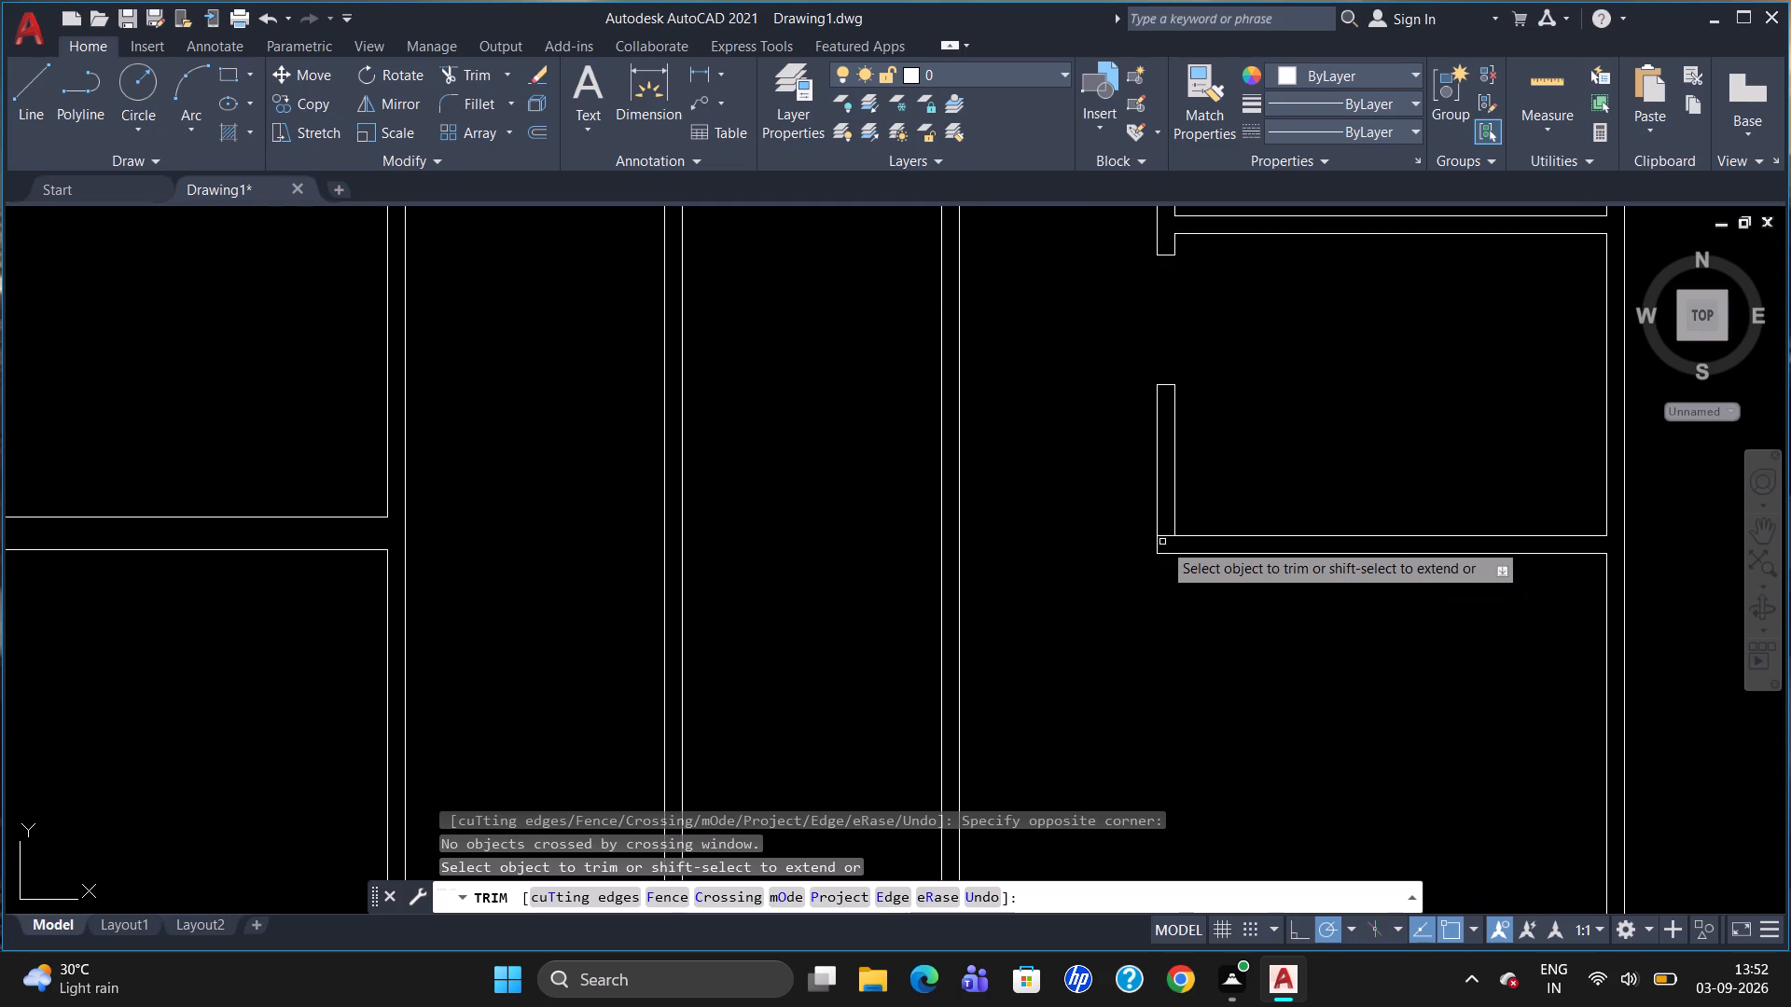
left_click(1168, 532)
scroll(1159, 633, "down", 1)
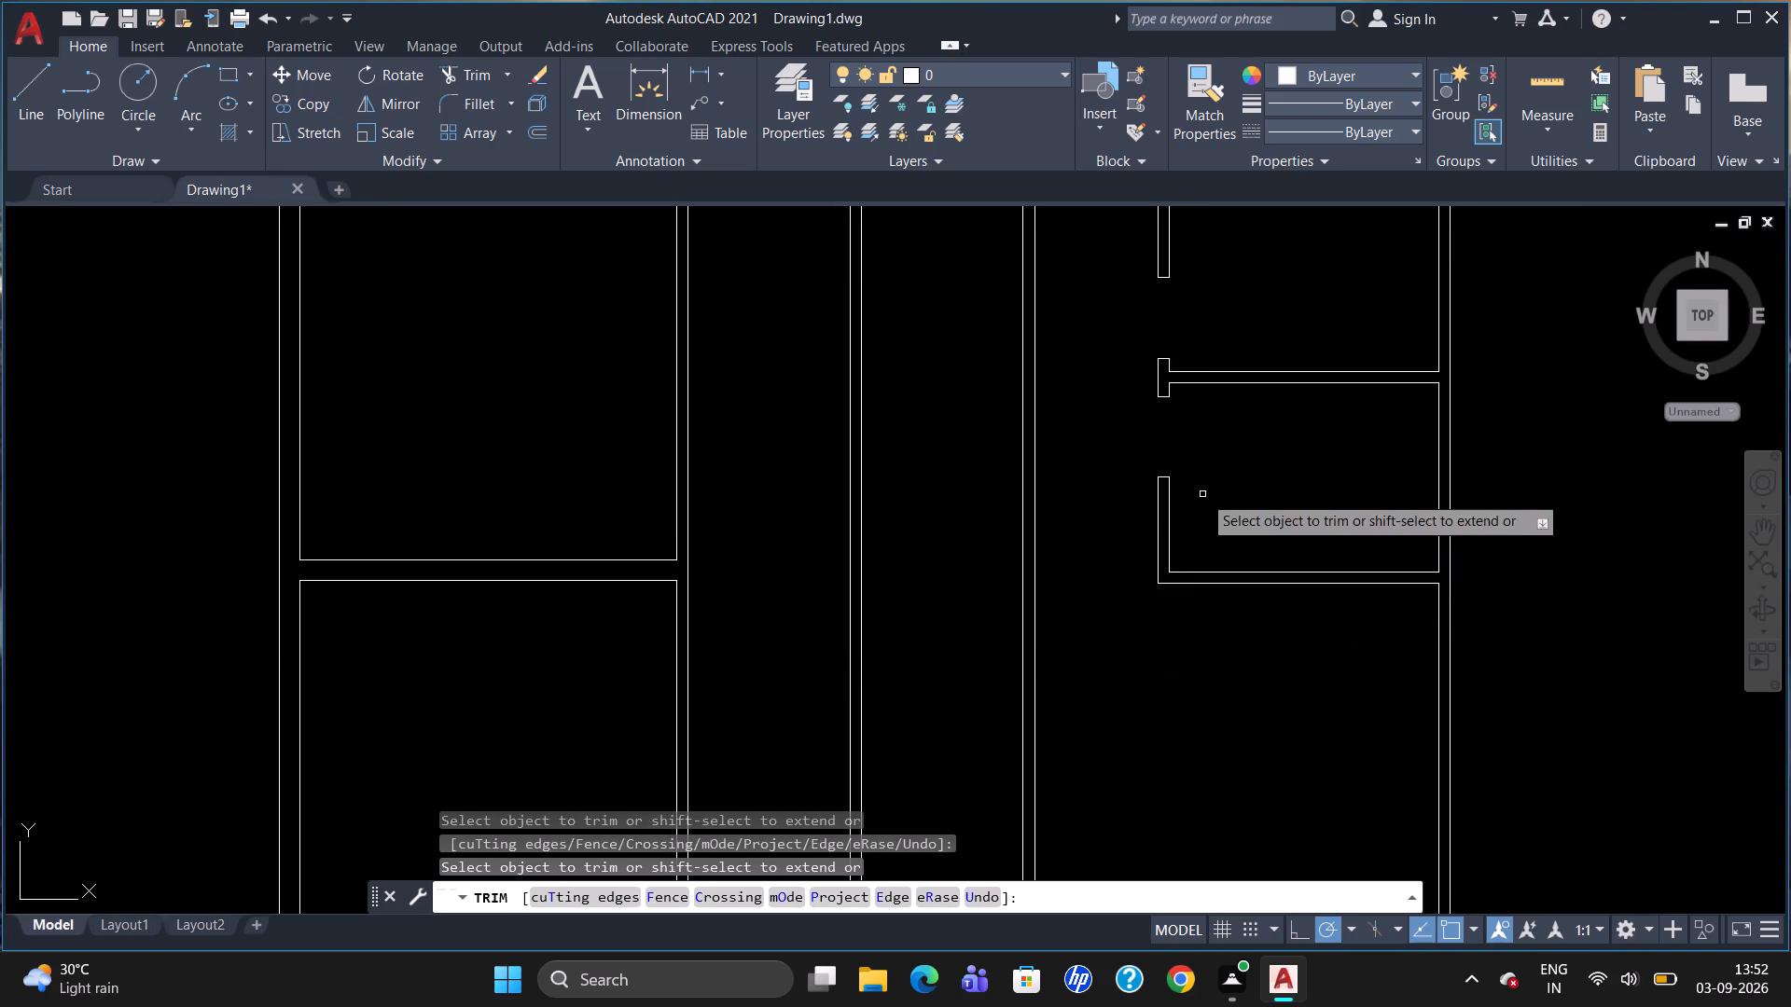
scroll(1144, 580, "down", 1)
scroll(1008, 259, "up", 1)
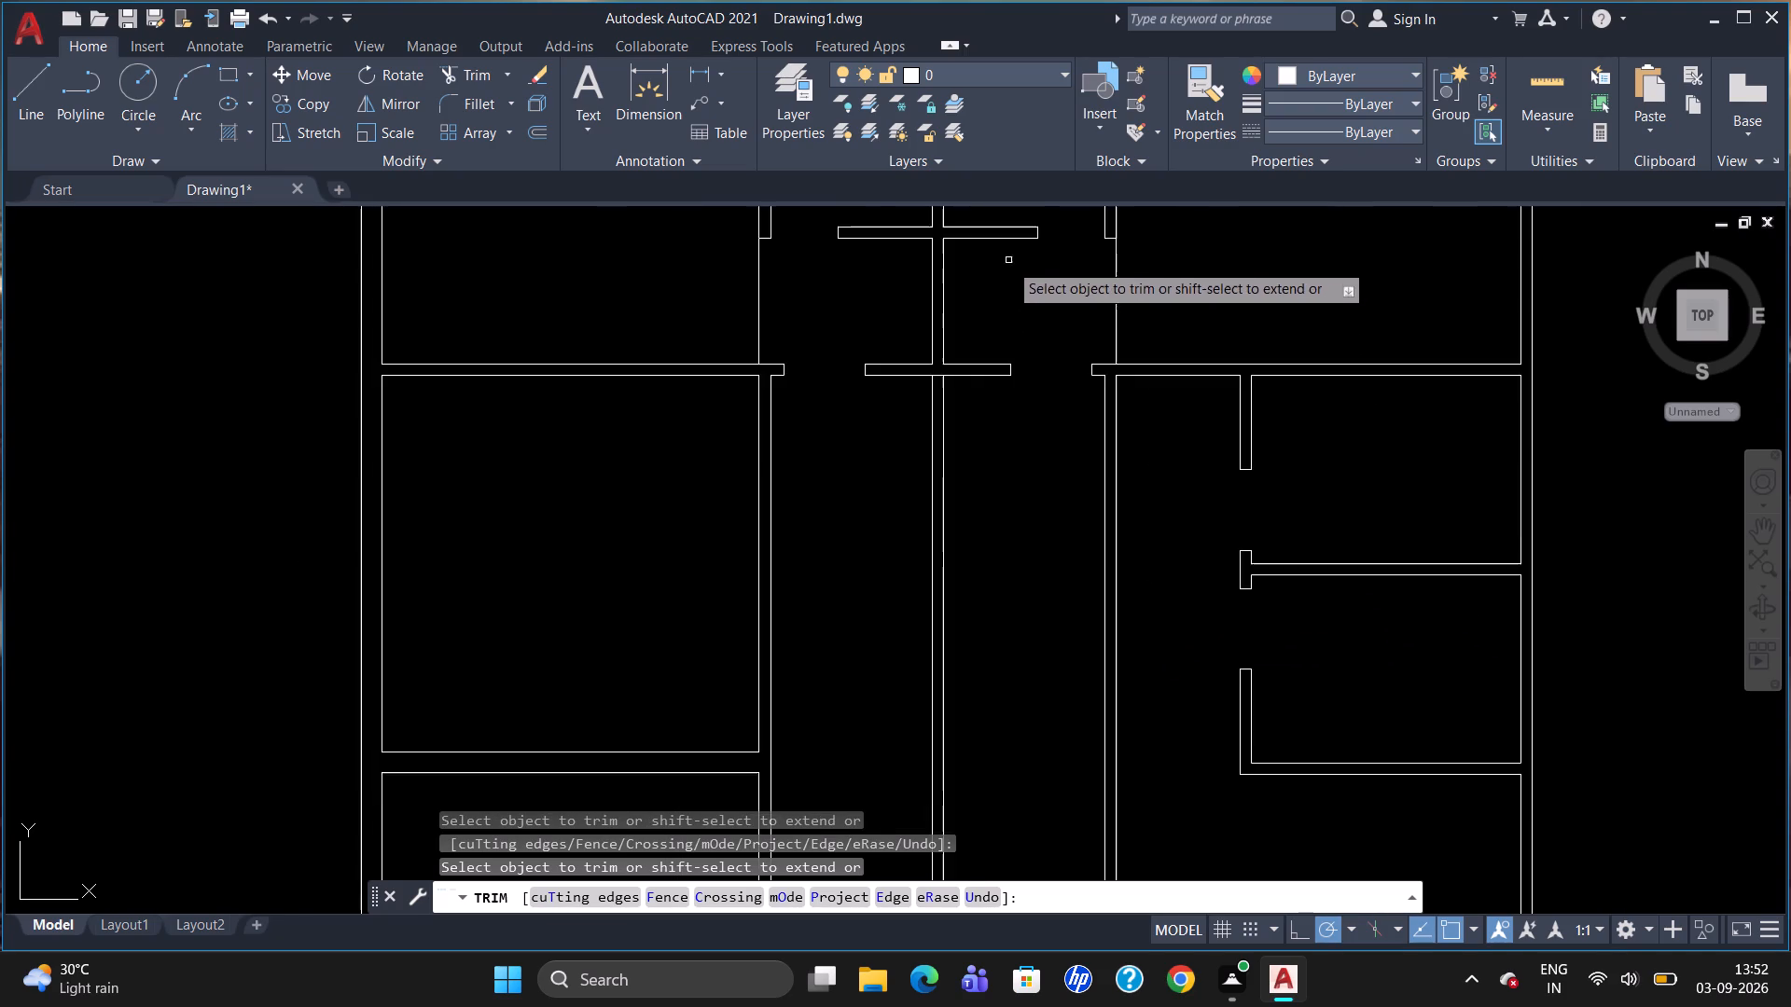
scroll(1008, 263, "up", 1)
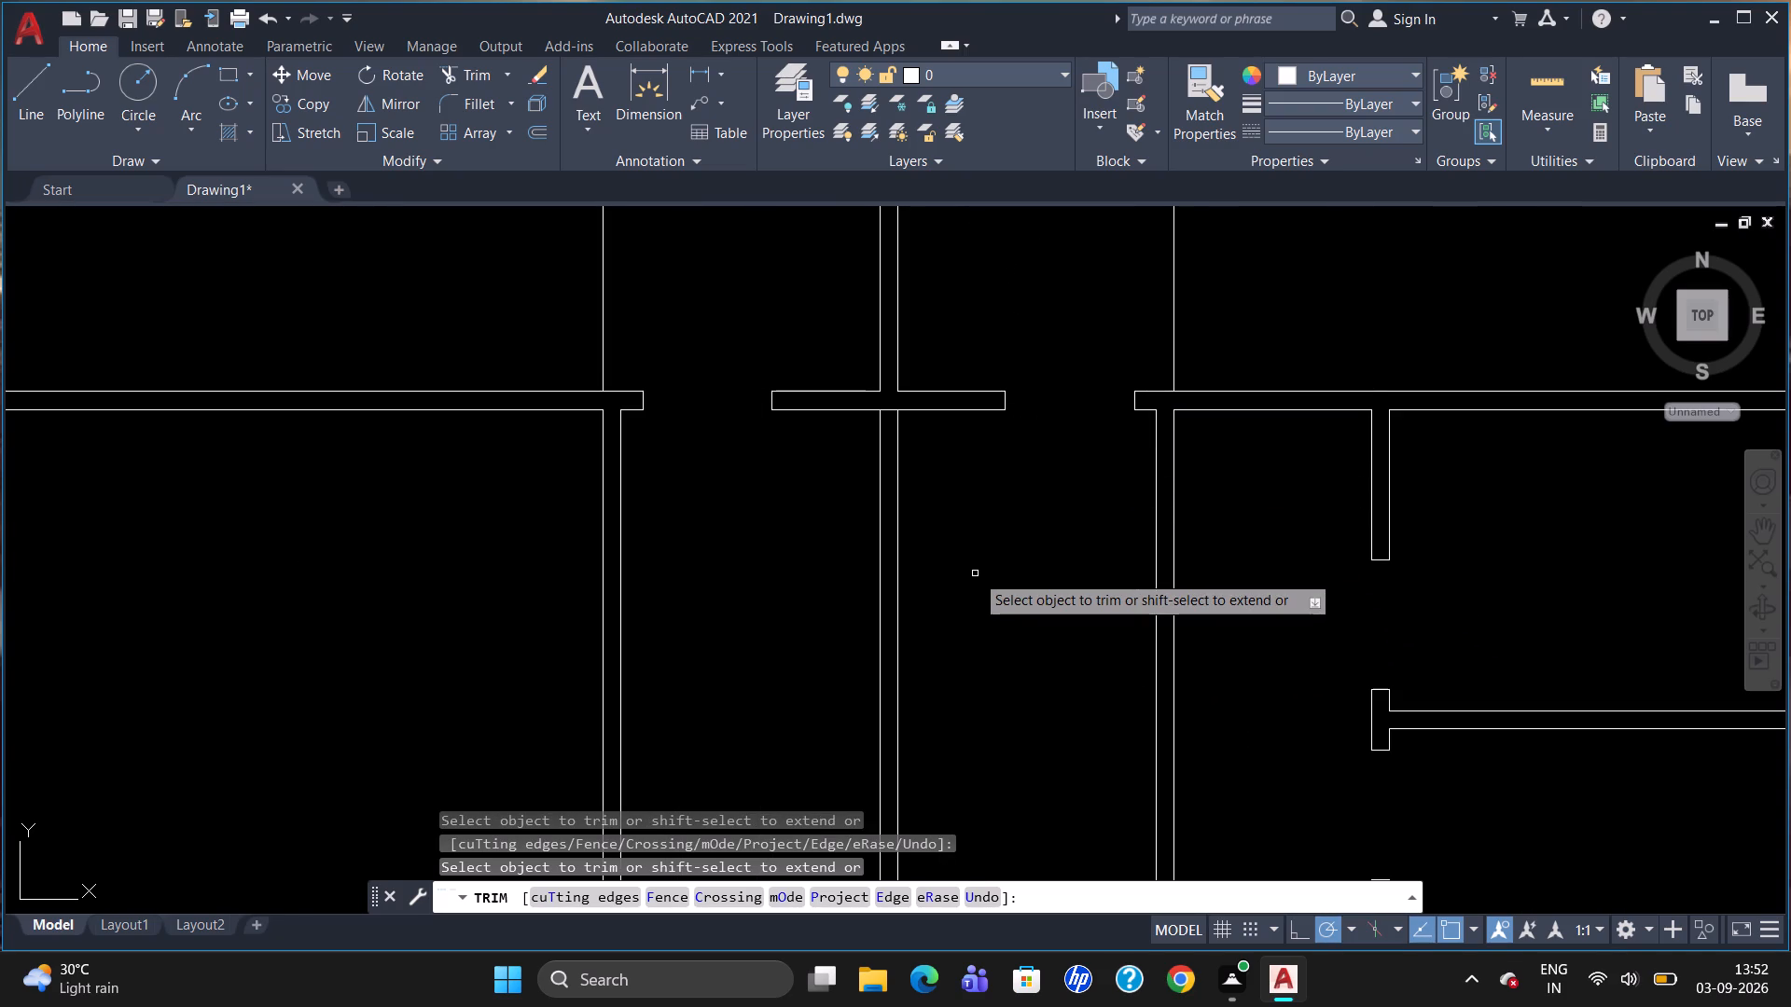
key("Escape")
Draw a short line closing the top of the eastern long partition where it meets the cross wall's lower face.
key("l")
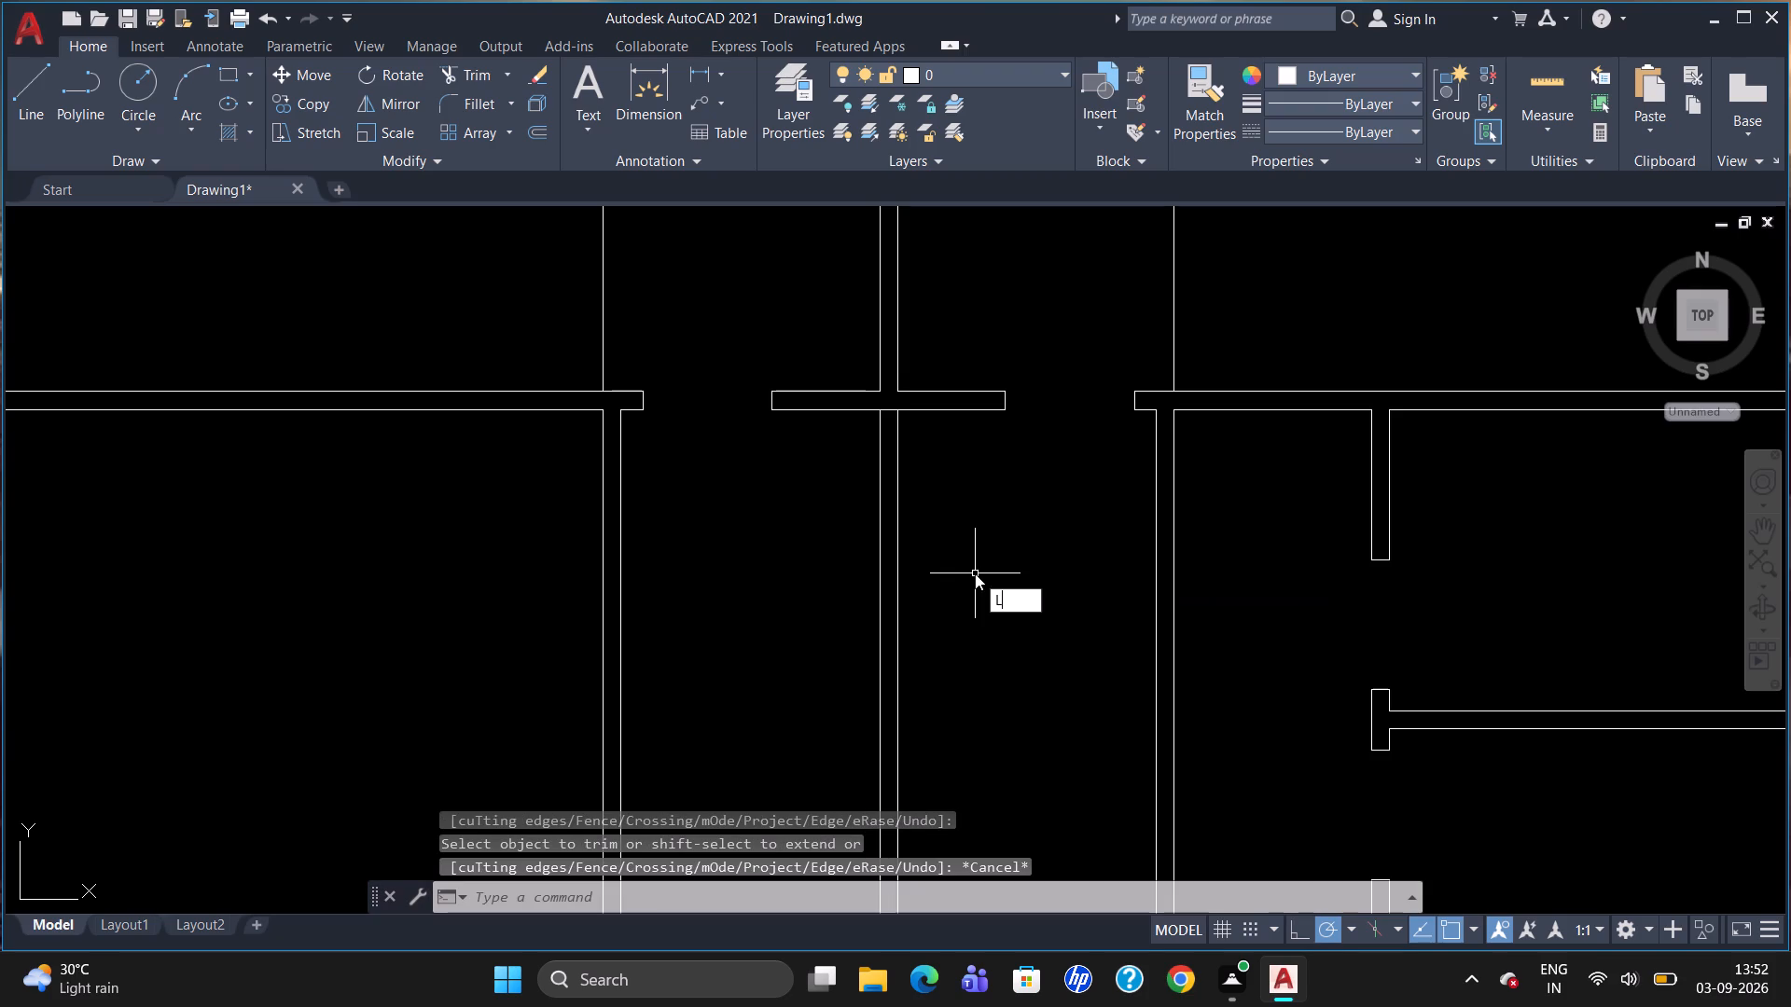
key("Return")
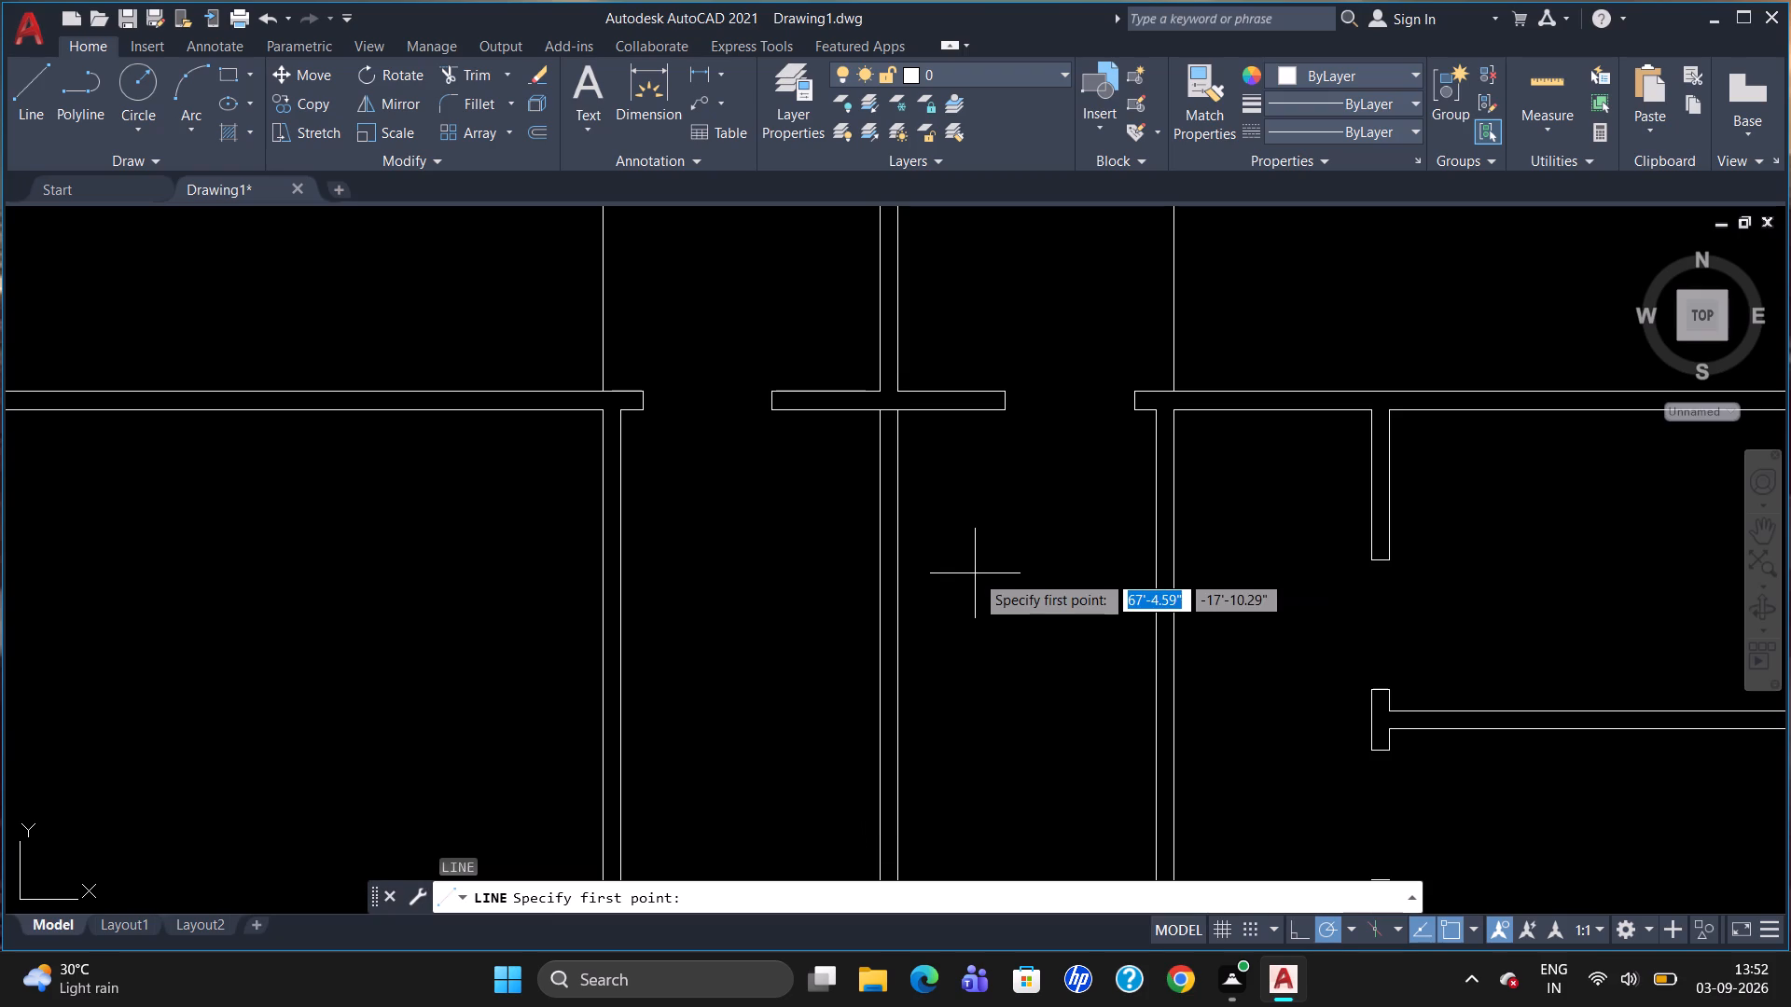
left_click(1159, 409)
left_click(1180, 407)
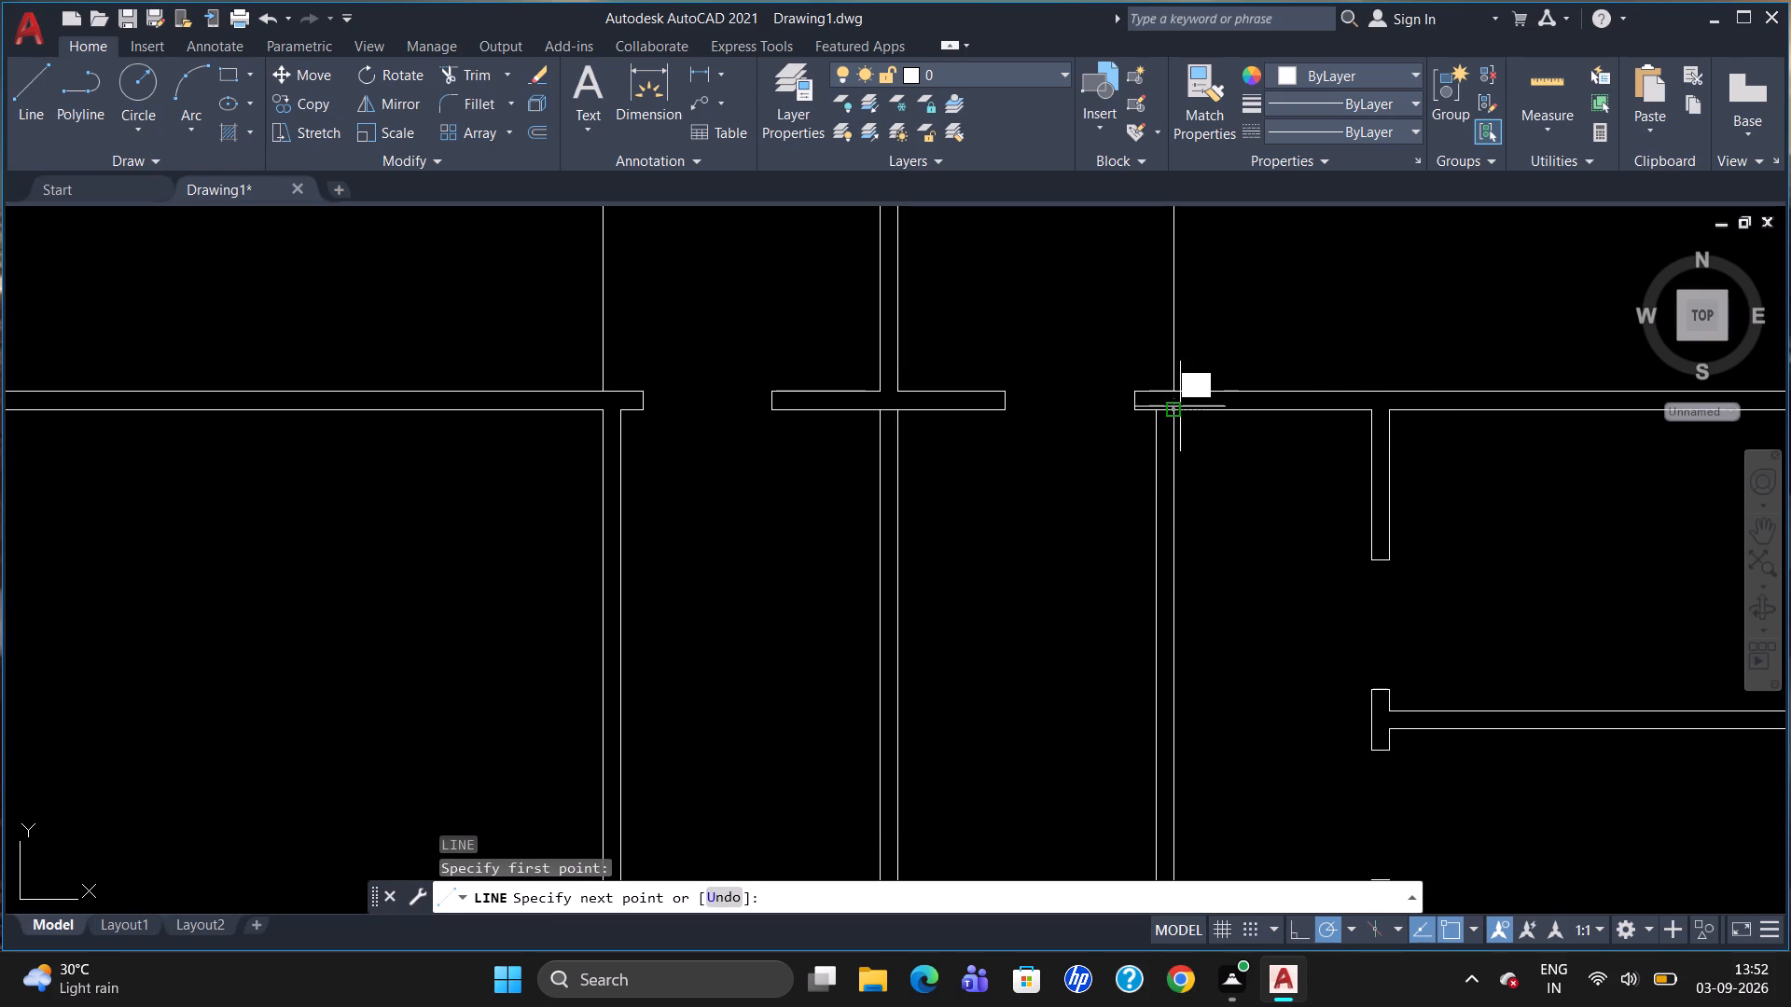
key("Escape")
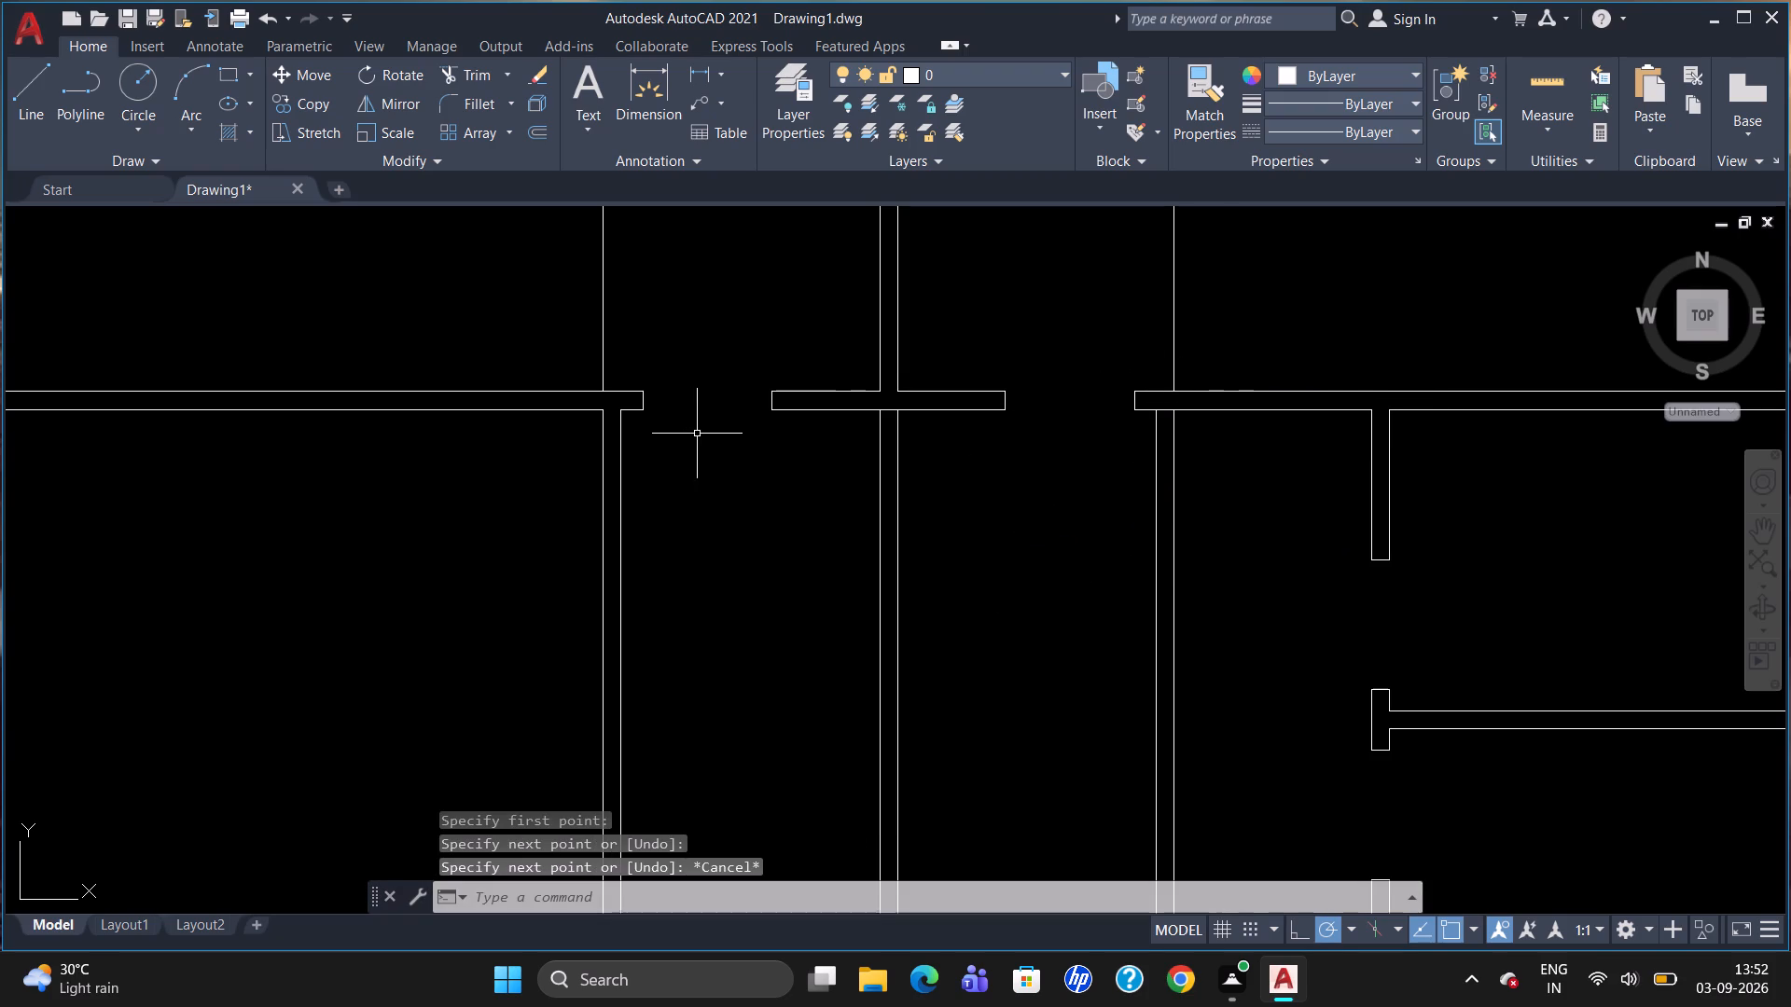
Draw a 5" line closing the top of the western long partition where it meets the cross wall's lower face.
key("l")
key("Return")
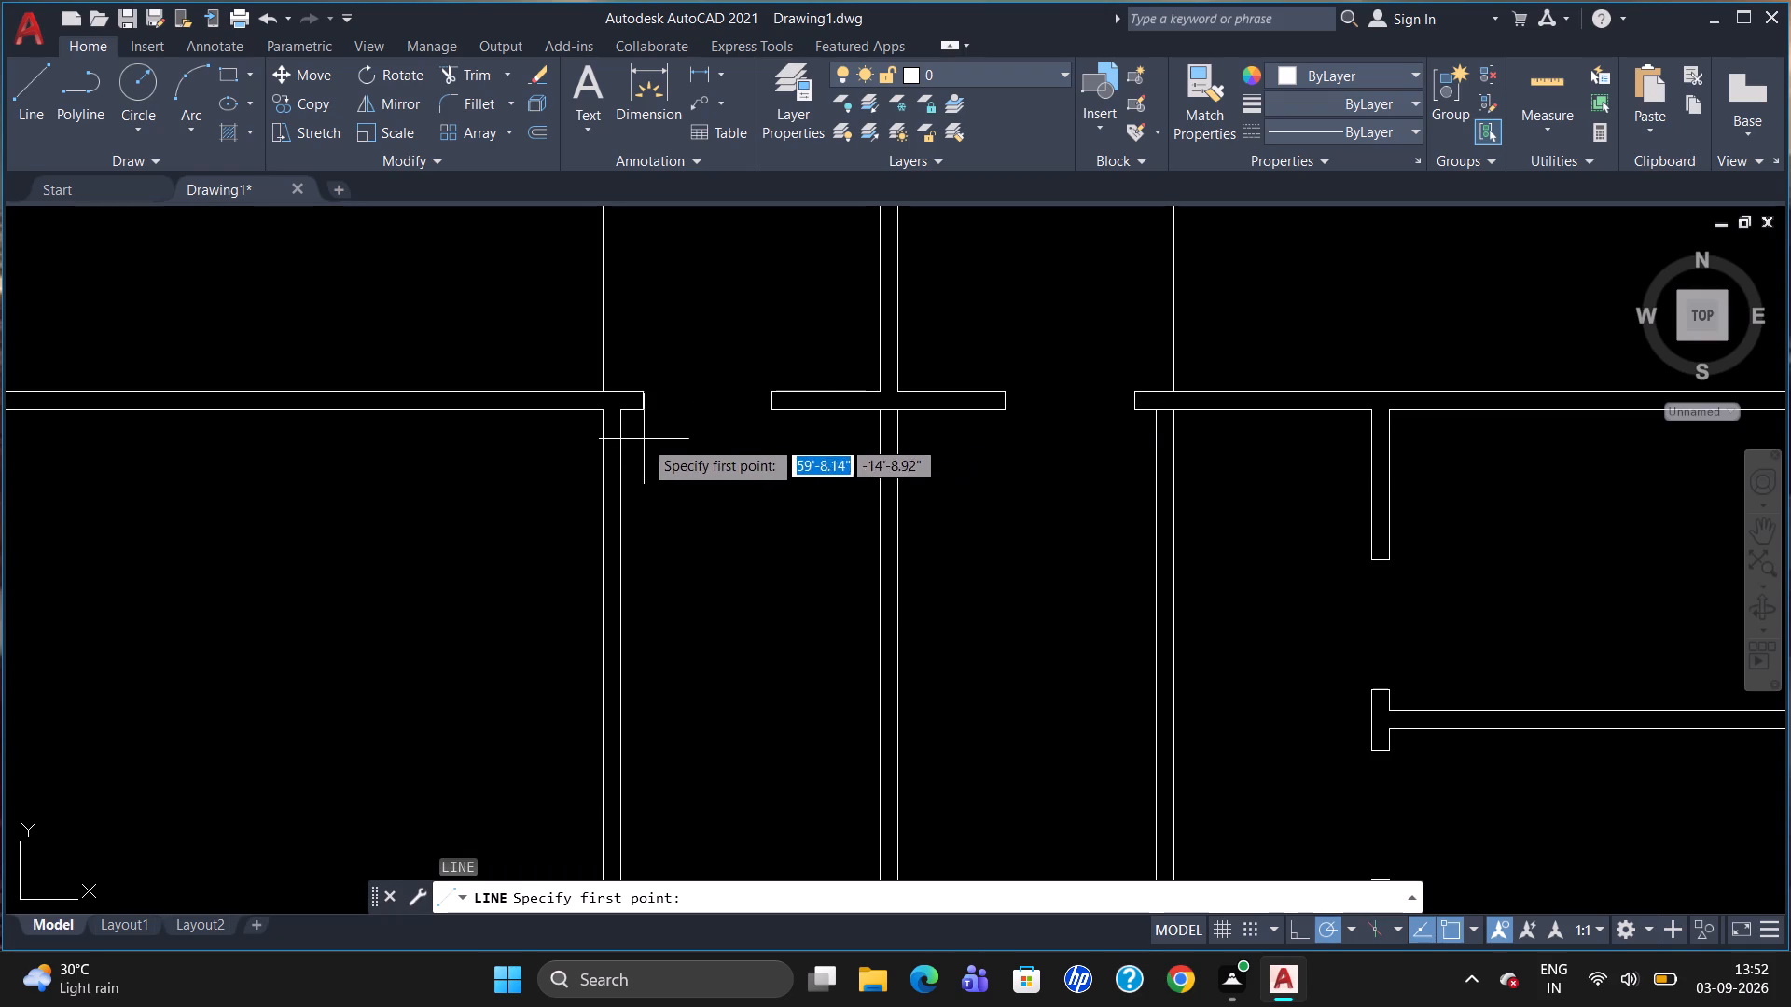
left_click(605, 413)
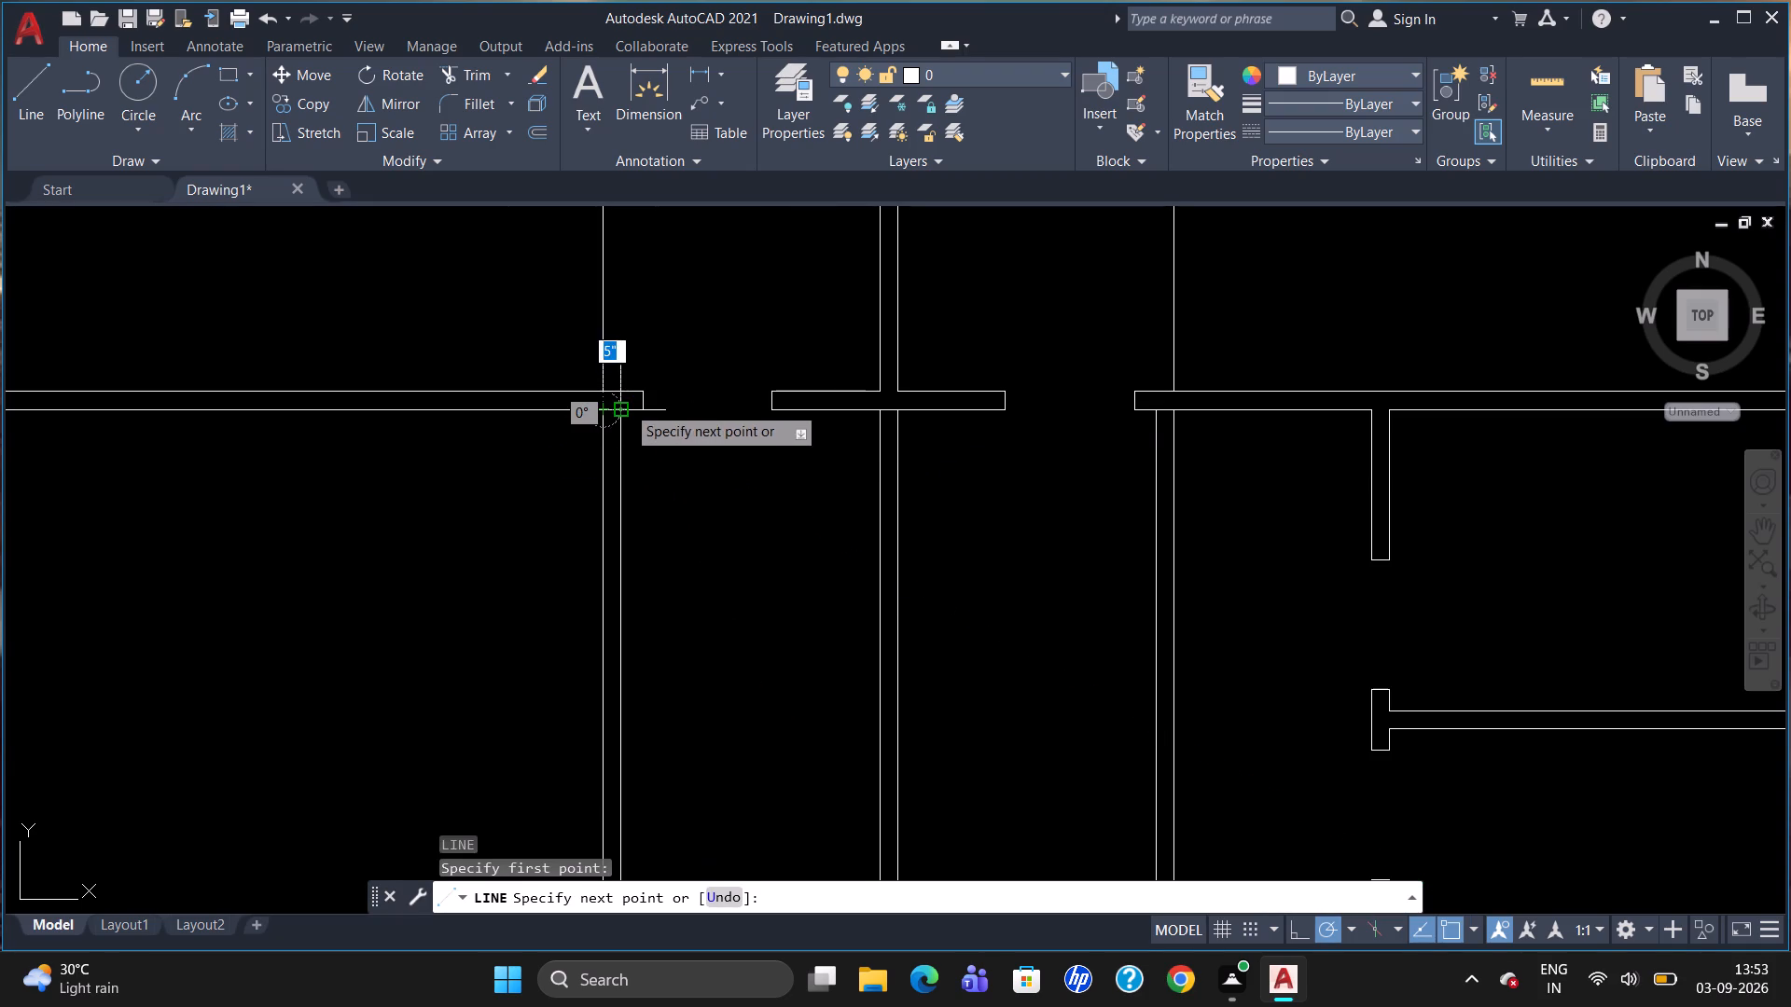
left_click(626, 405)
key("Escape")
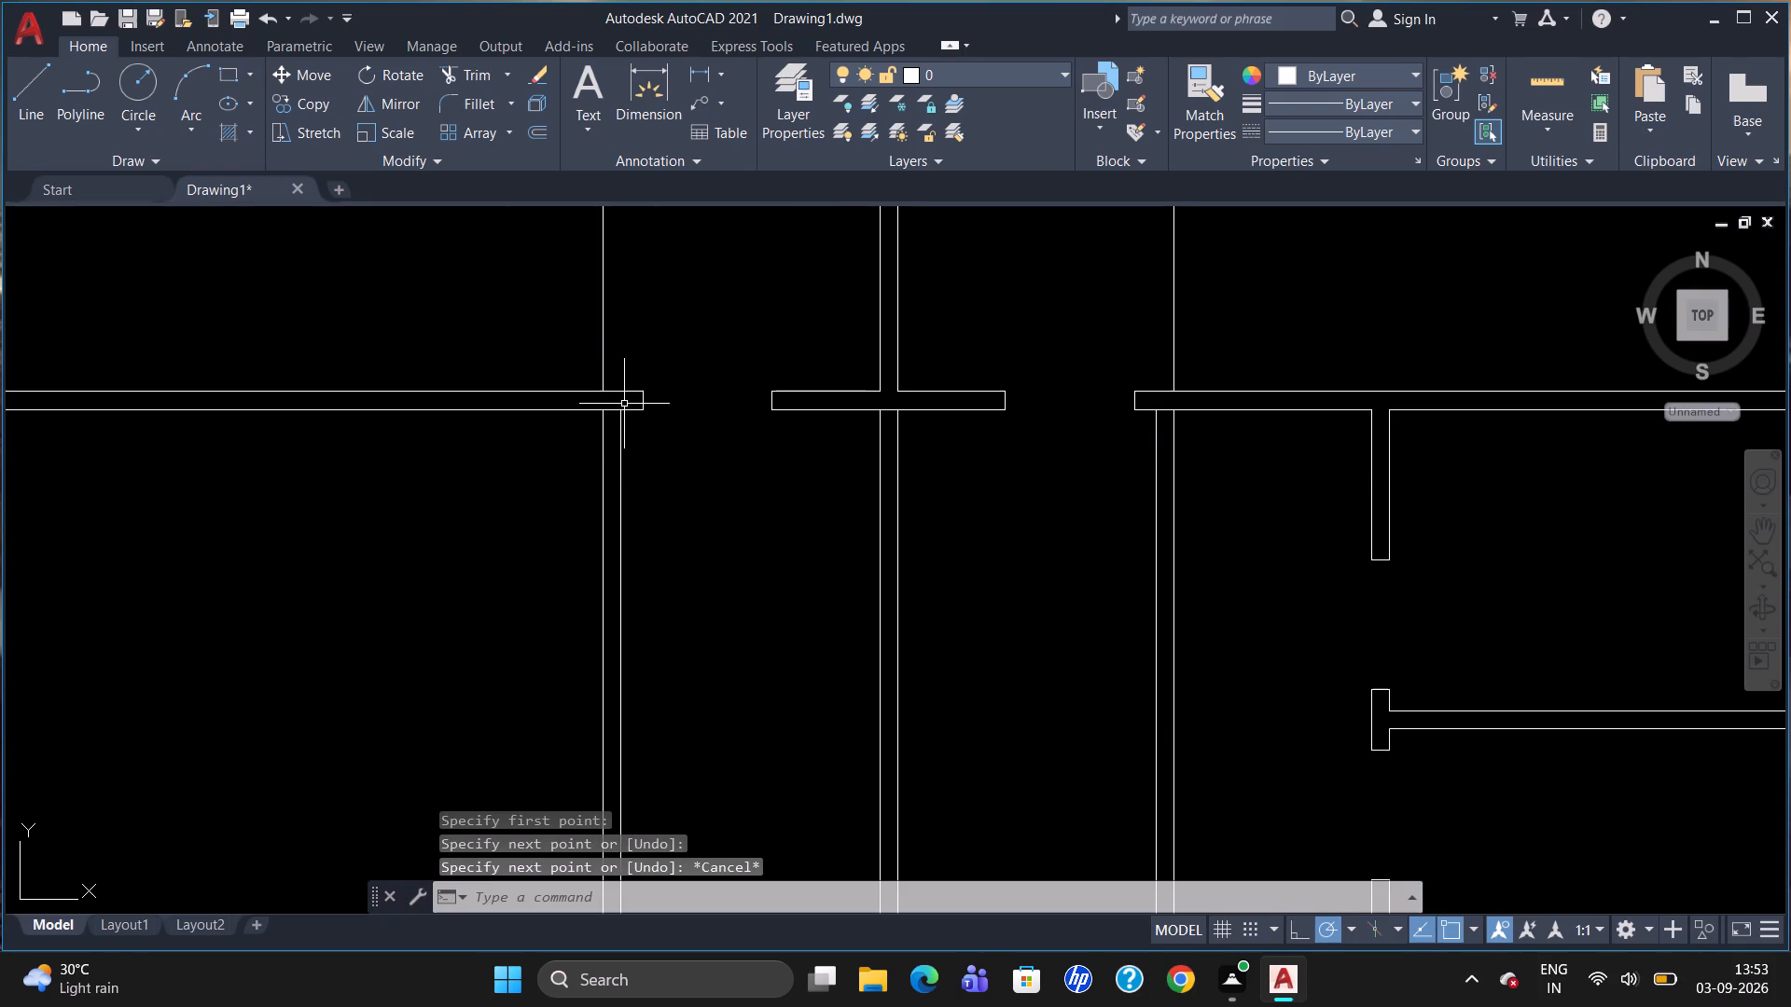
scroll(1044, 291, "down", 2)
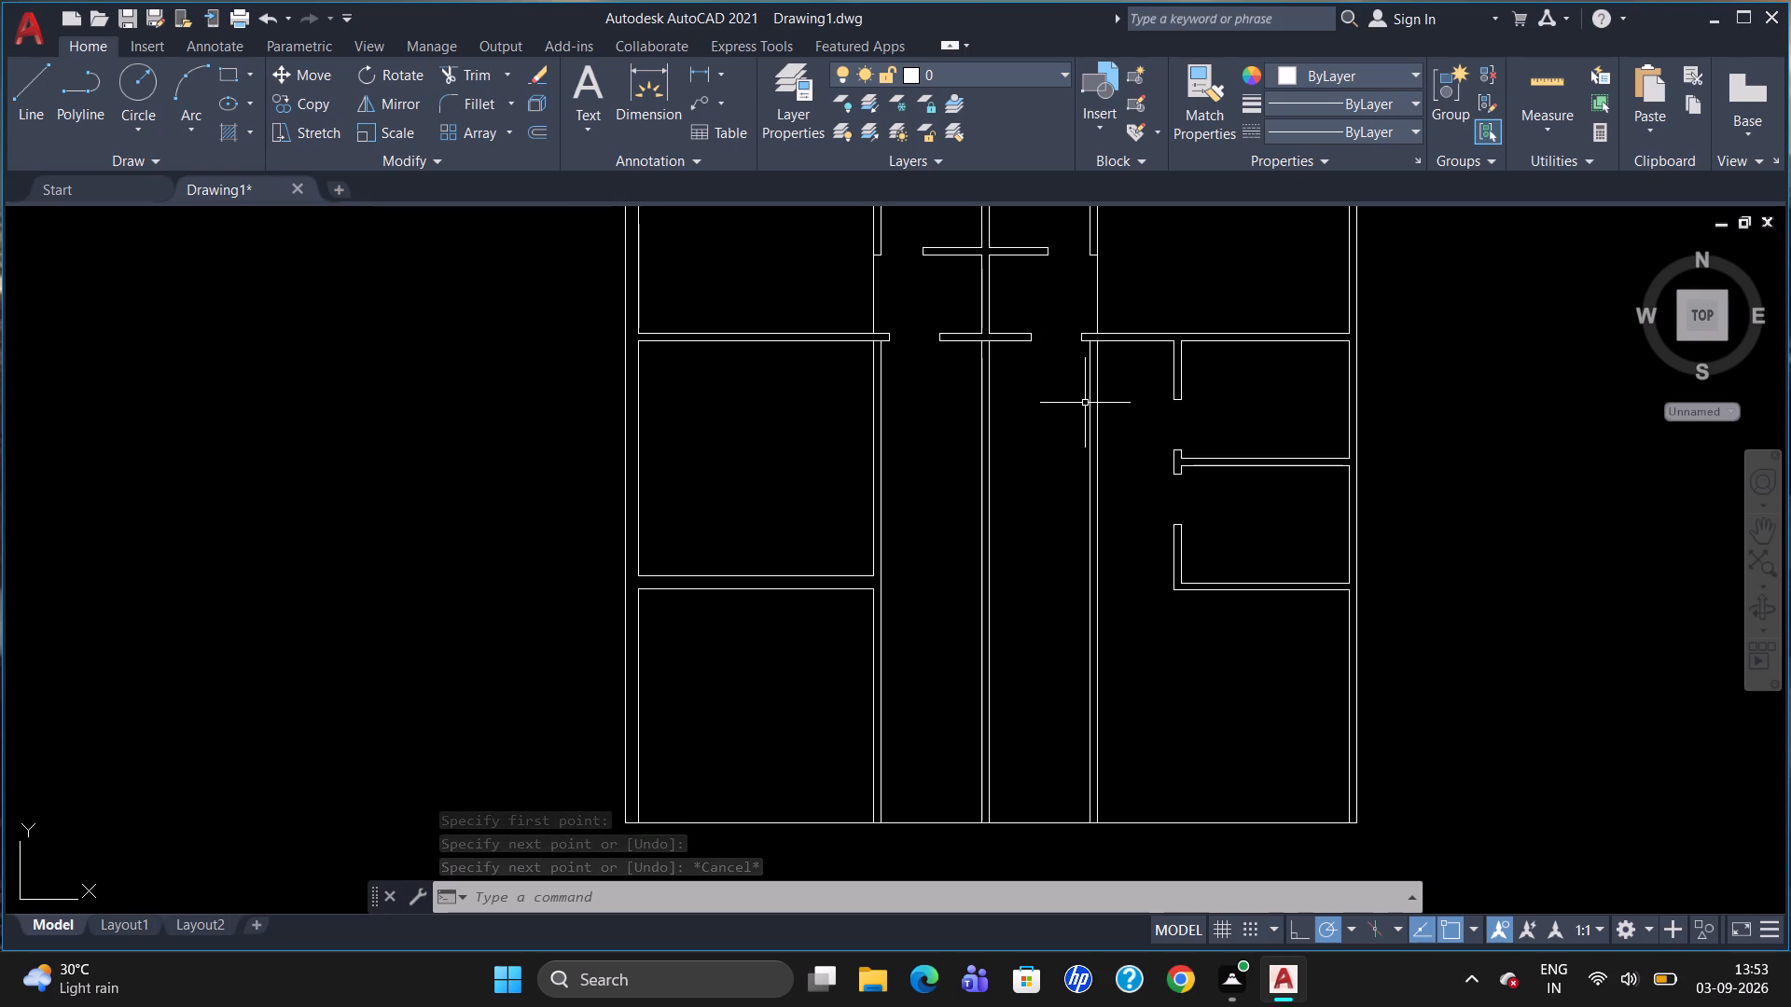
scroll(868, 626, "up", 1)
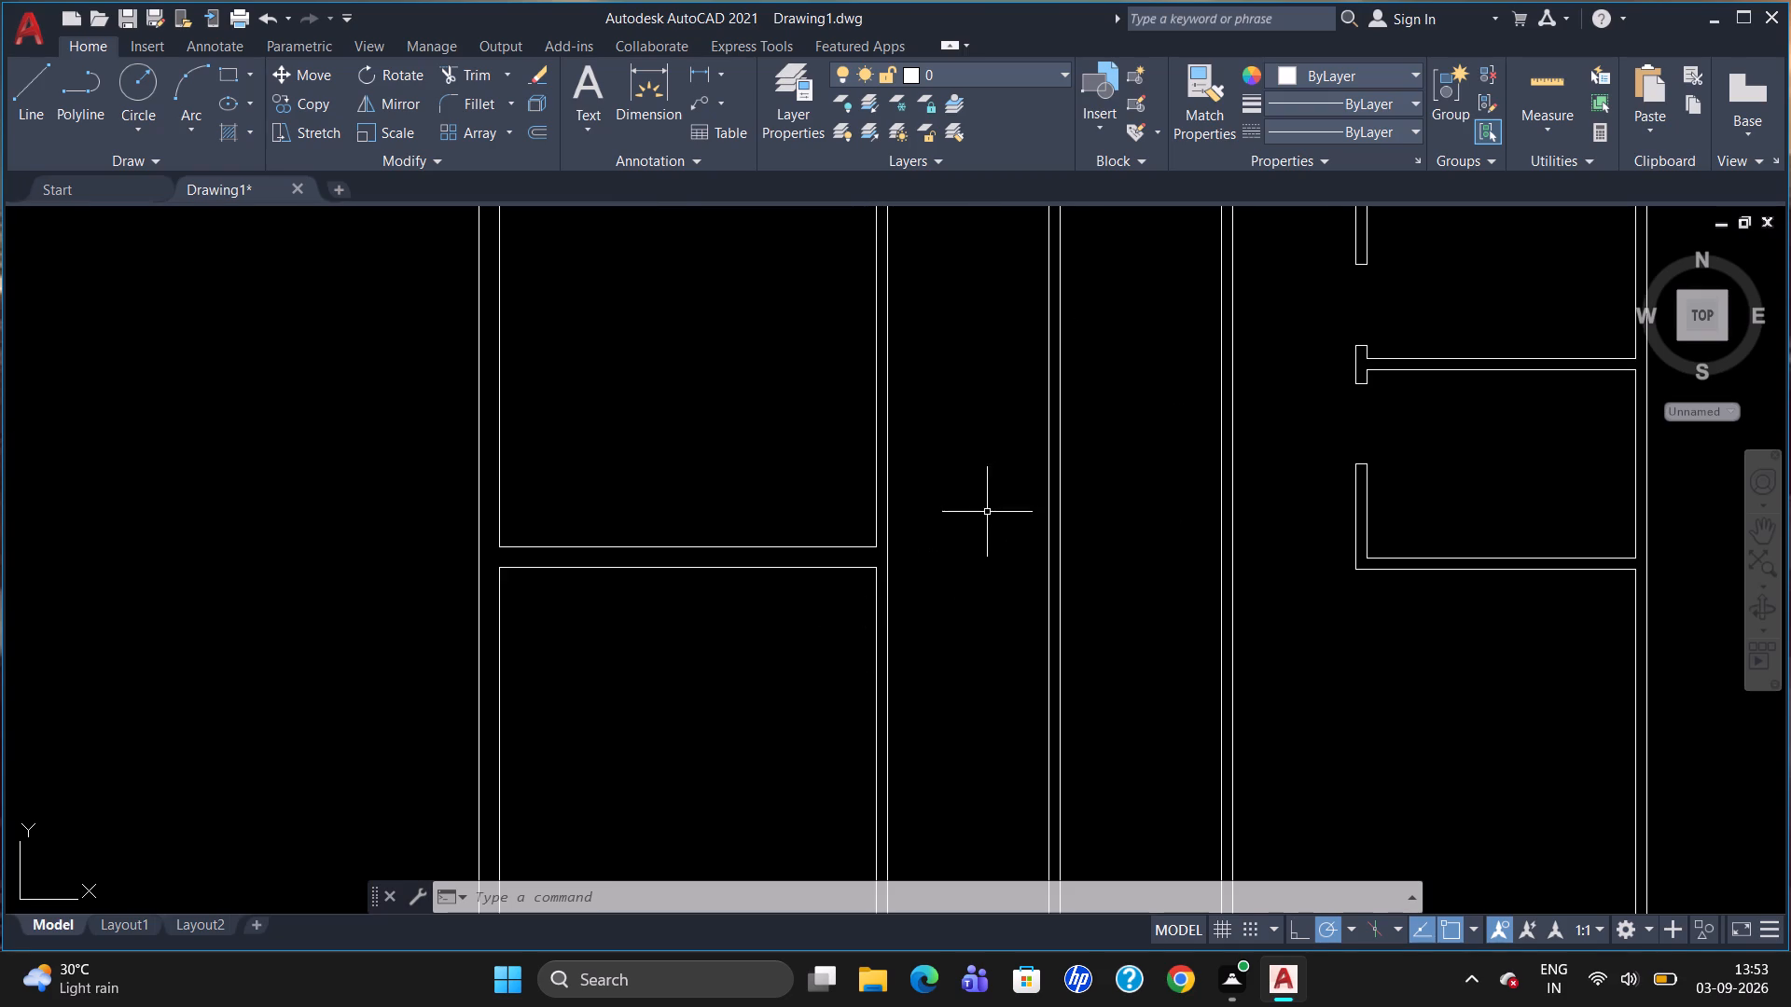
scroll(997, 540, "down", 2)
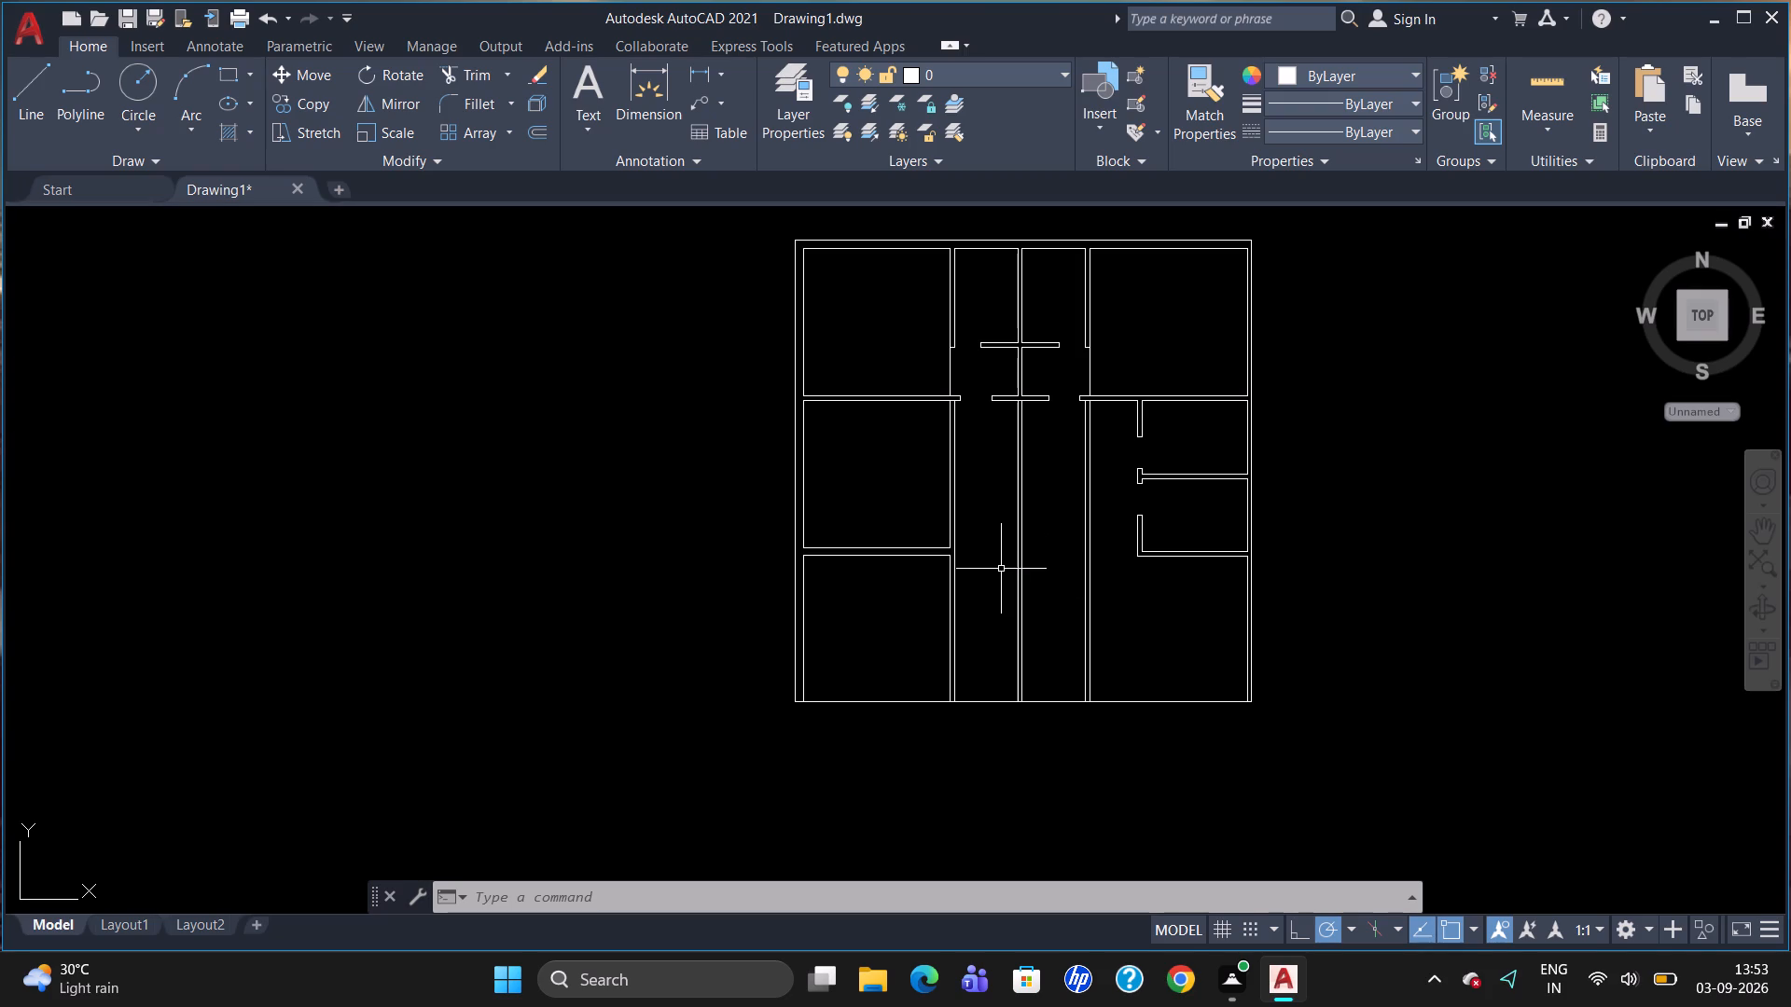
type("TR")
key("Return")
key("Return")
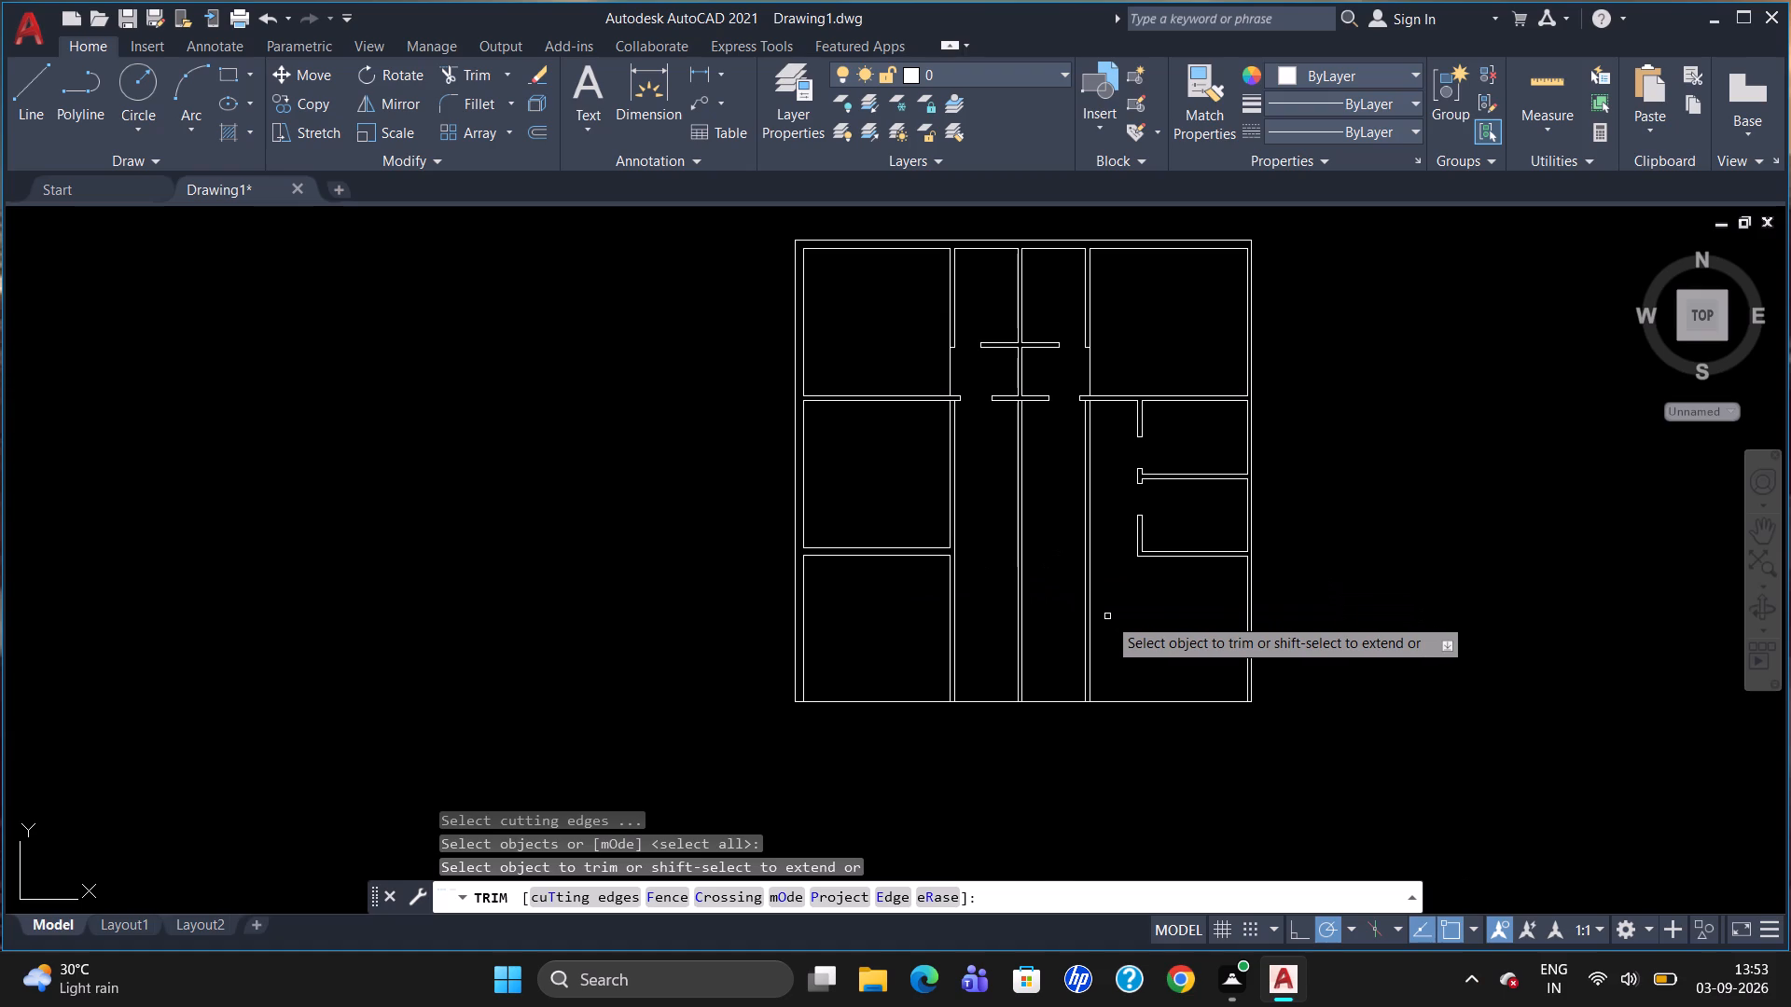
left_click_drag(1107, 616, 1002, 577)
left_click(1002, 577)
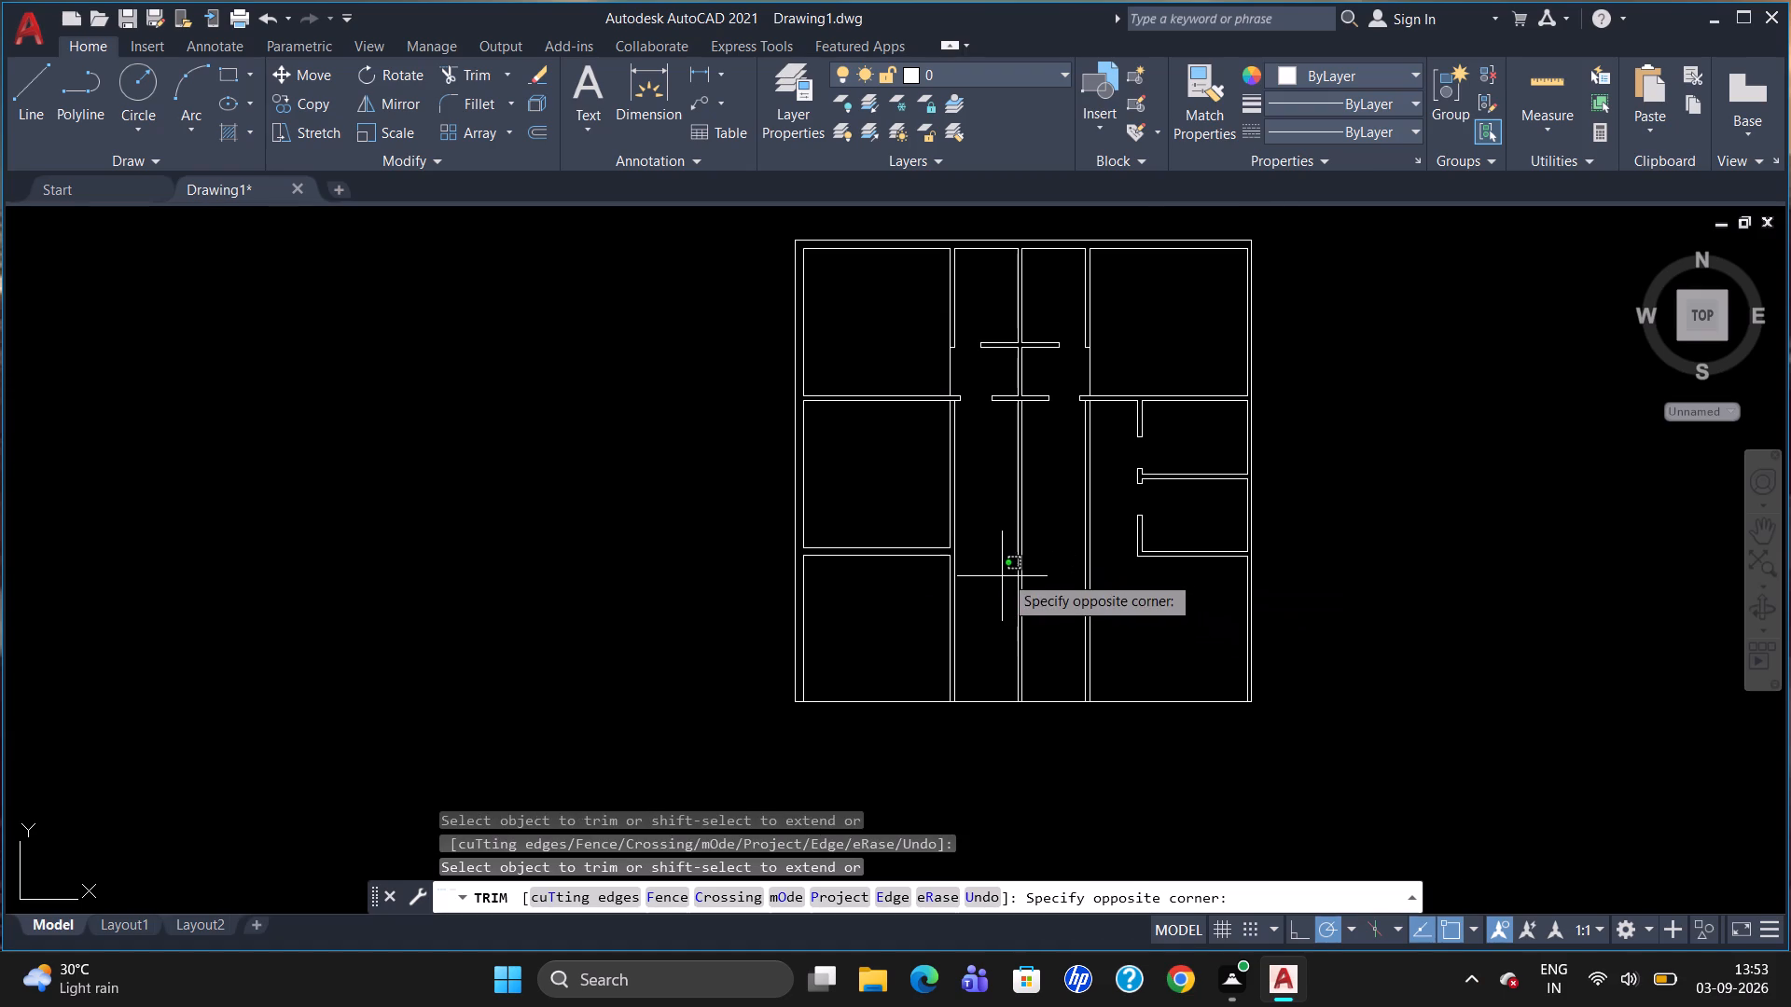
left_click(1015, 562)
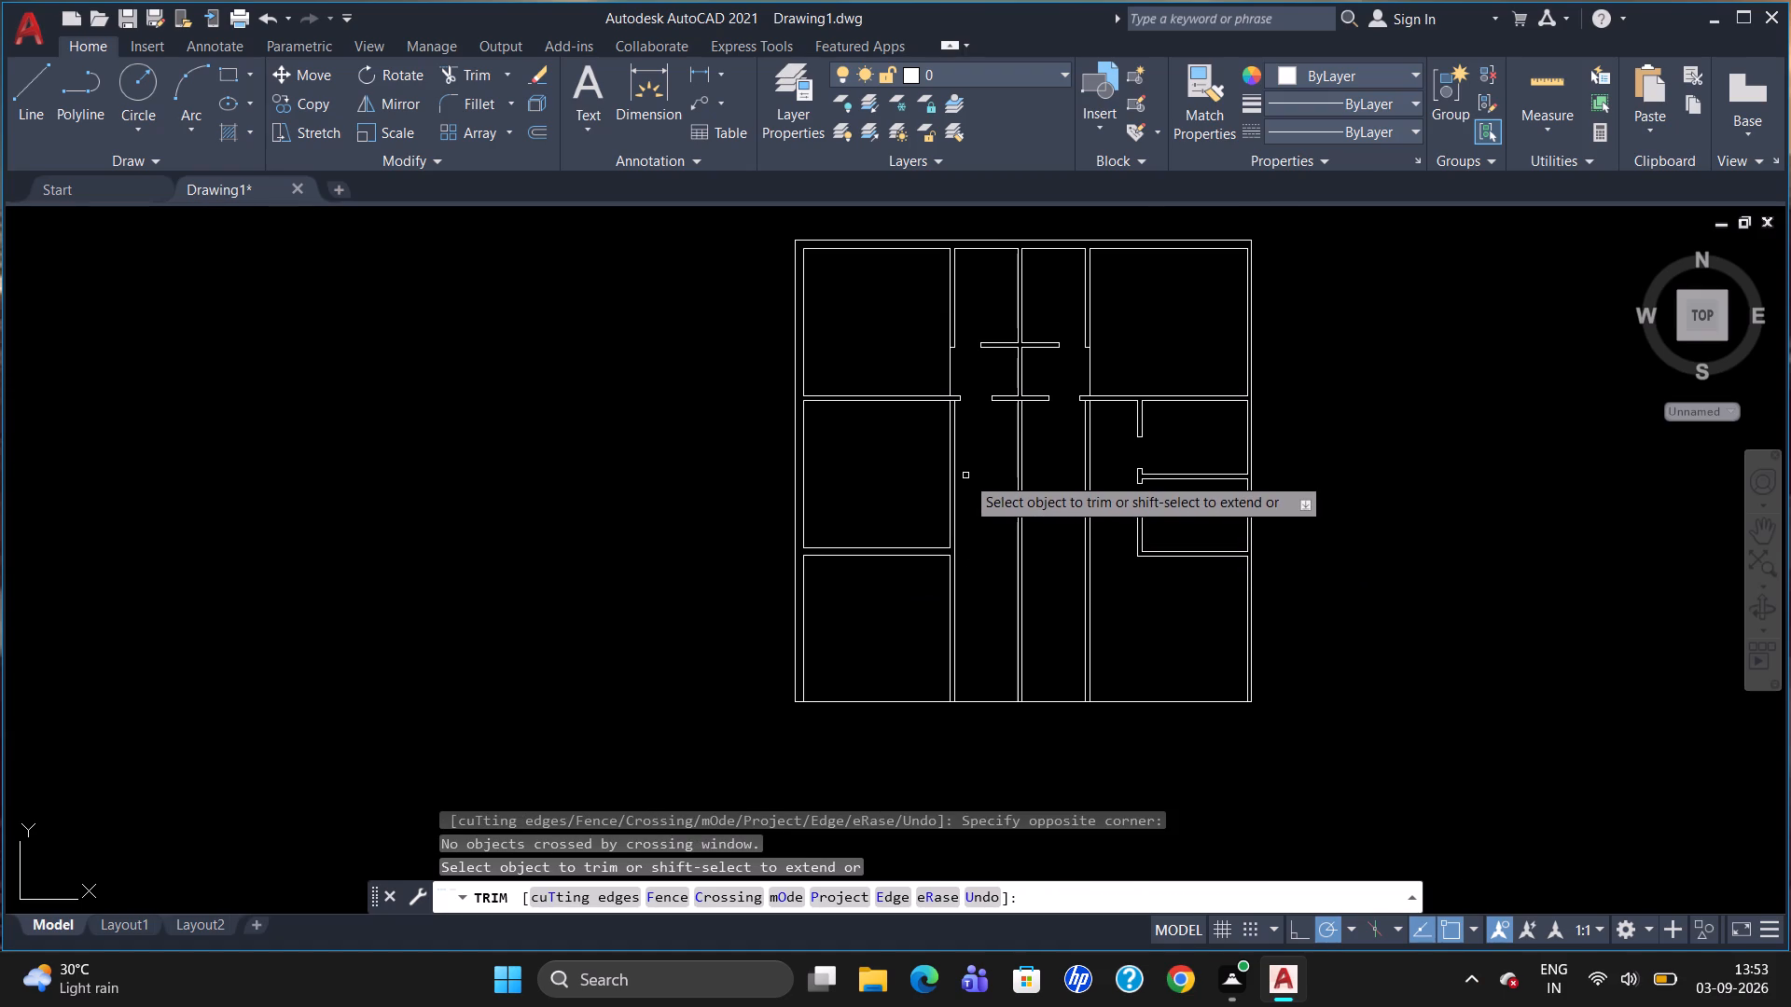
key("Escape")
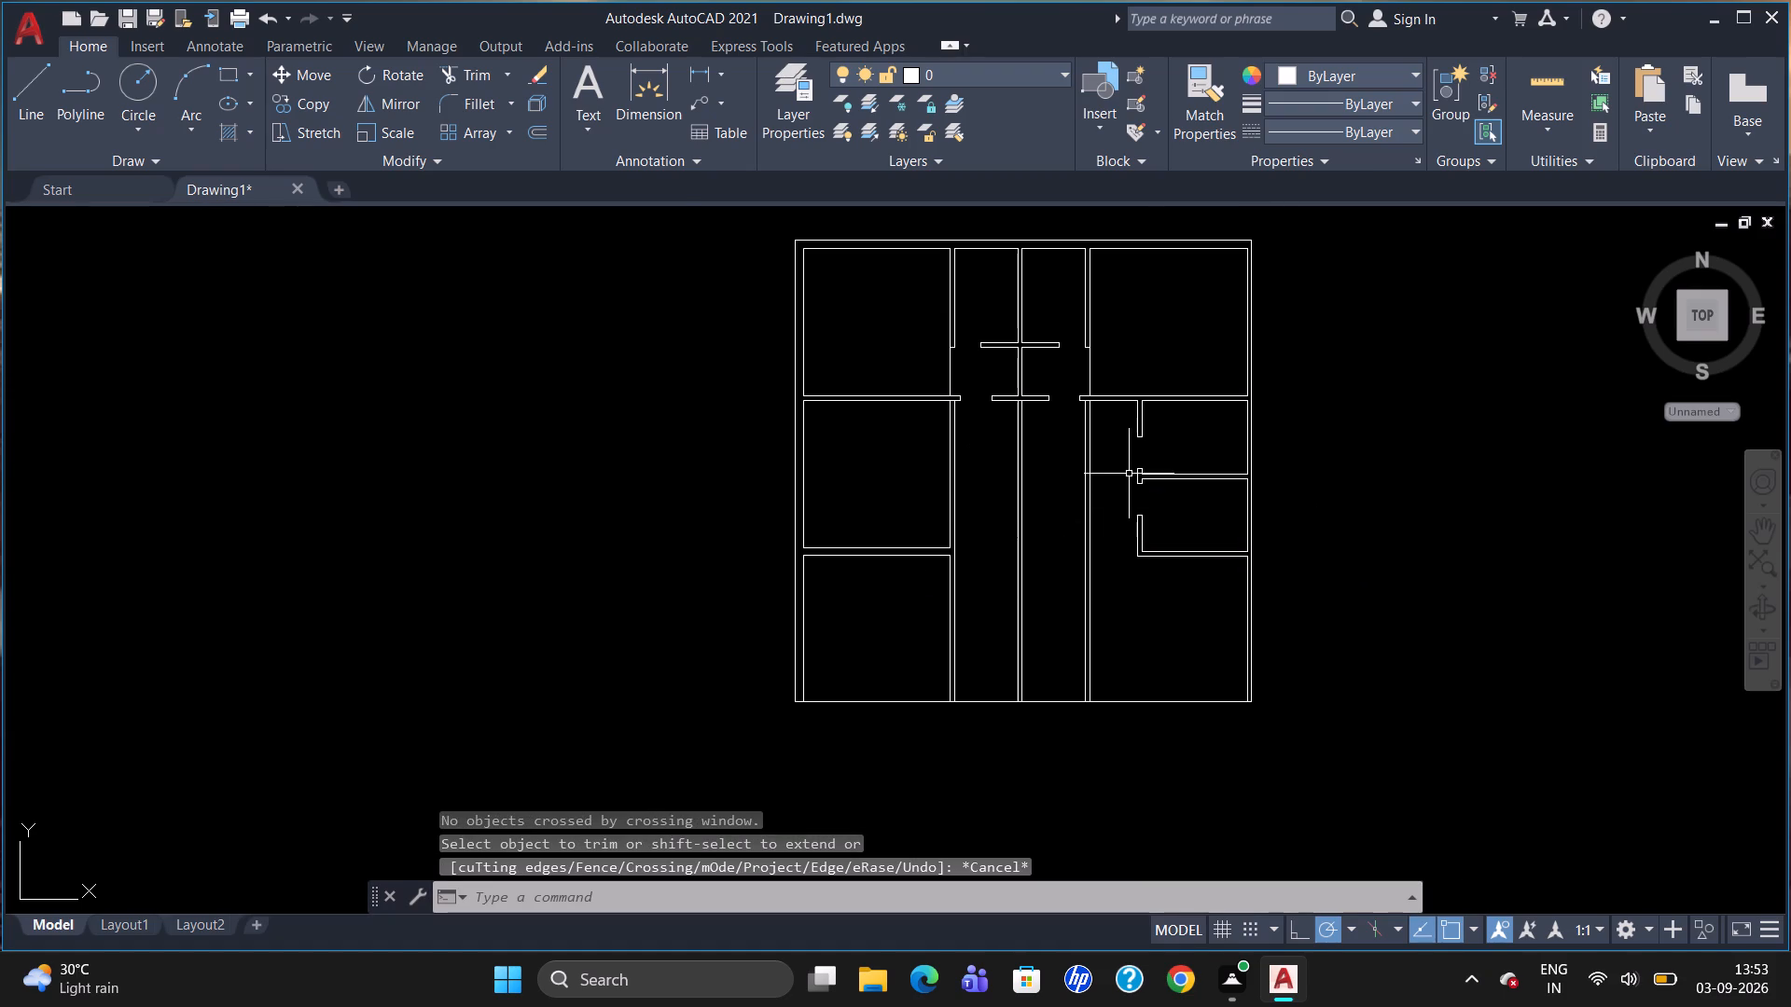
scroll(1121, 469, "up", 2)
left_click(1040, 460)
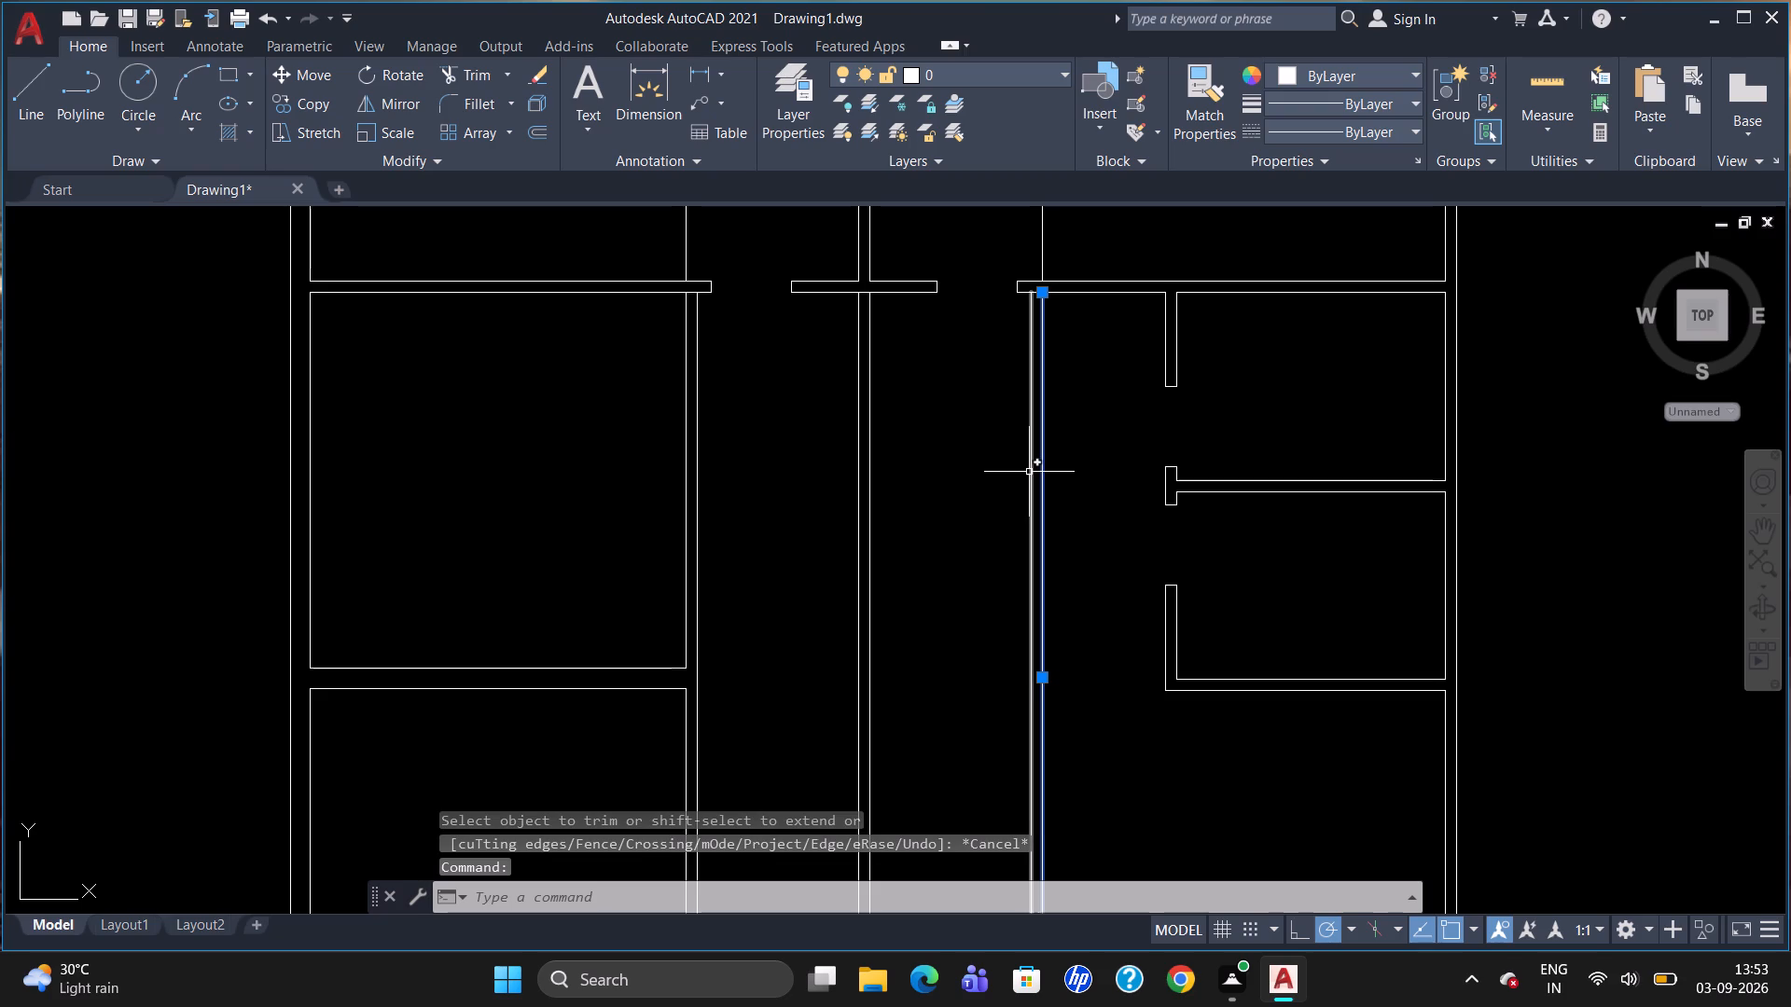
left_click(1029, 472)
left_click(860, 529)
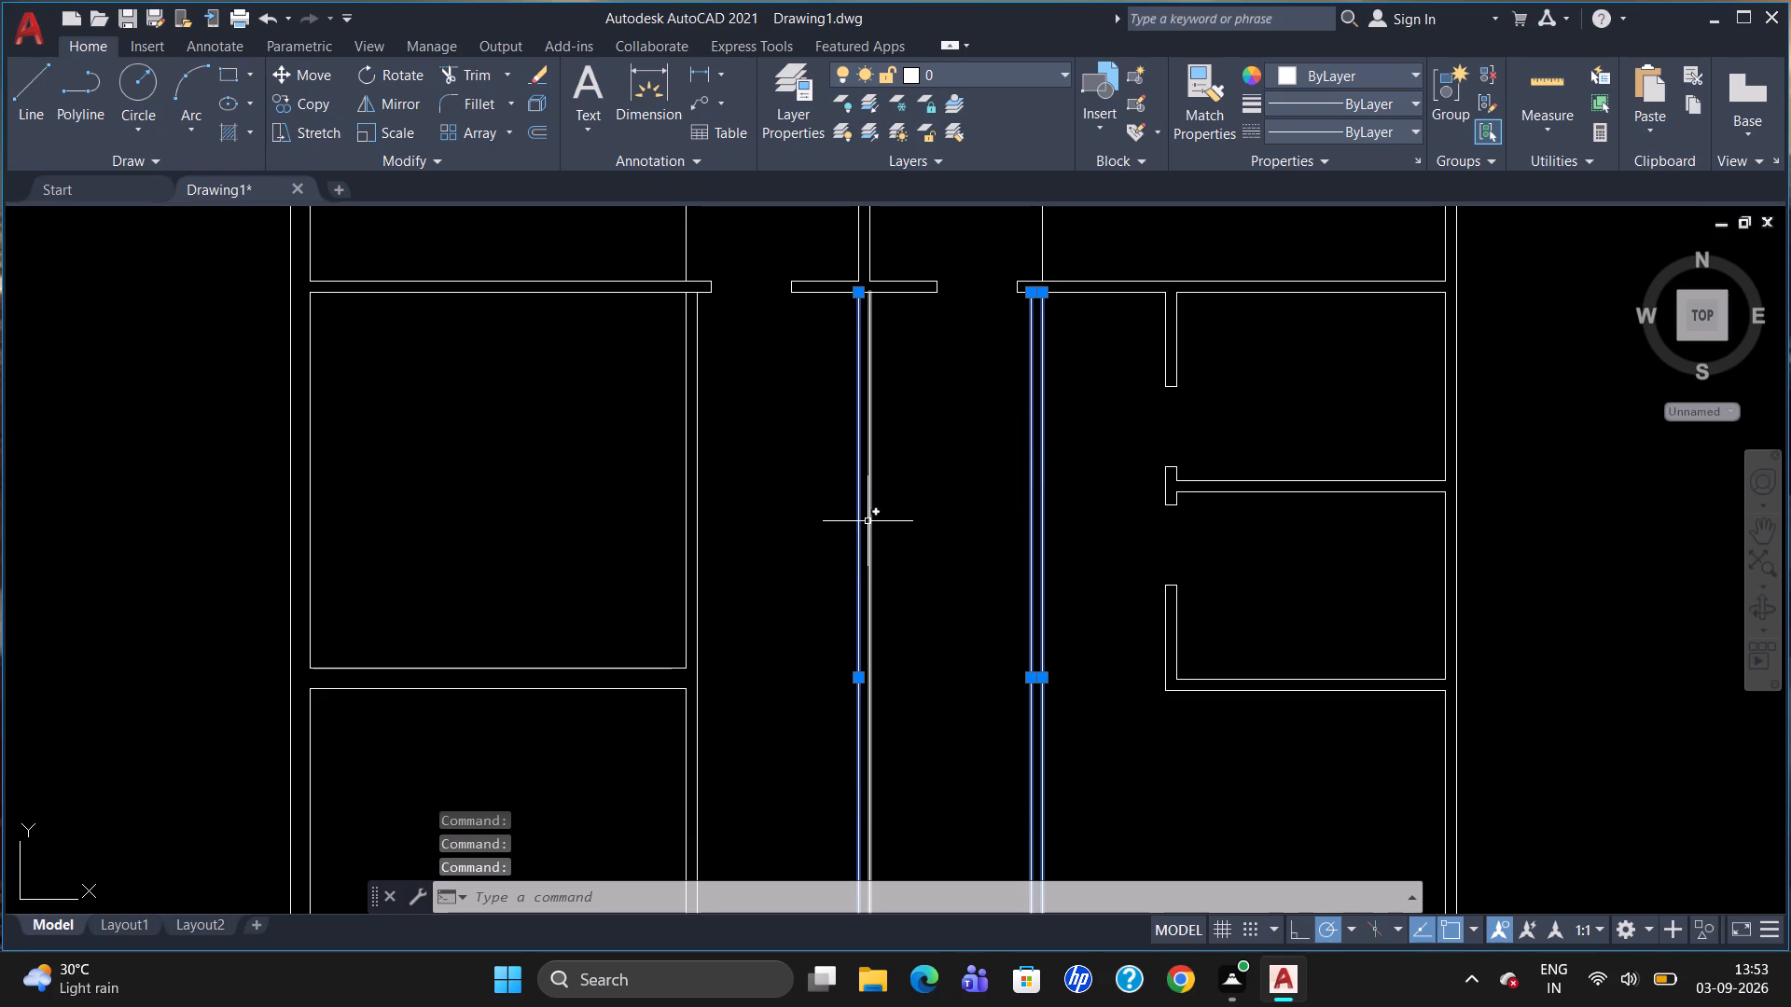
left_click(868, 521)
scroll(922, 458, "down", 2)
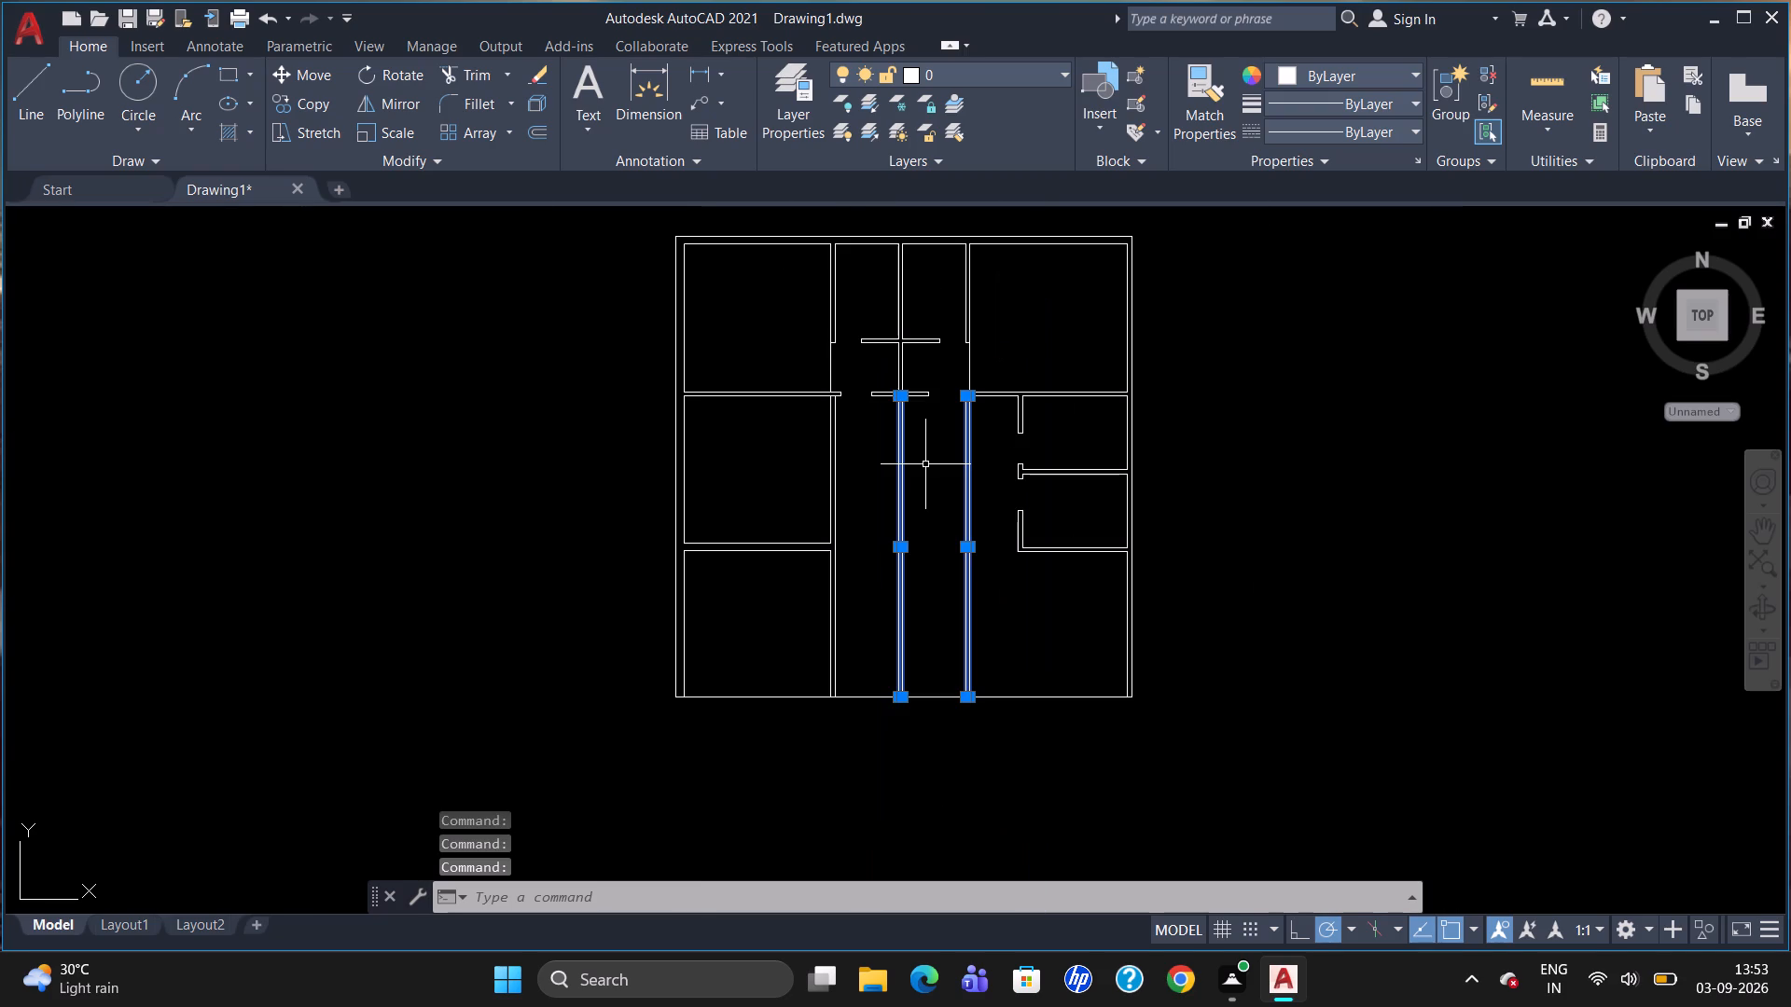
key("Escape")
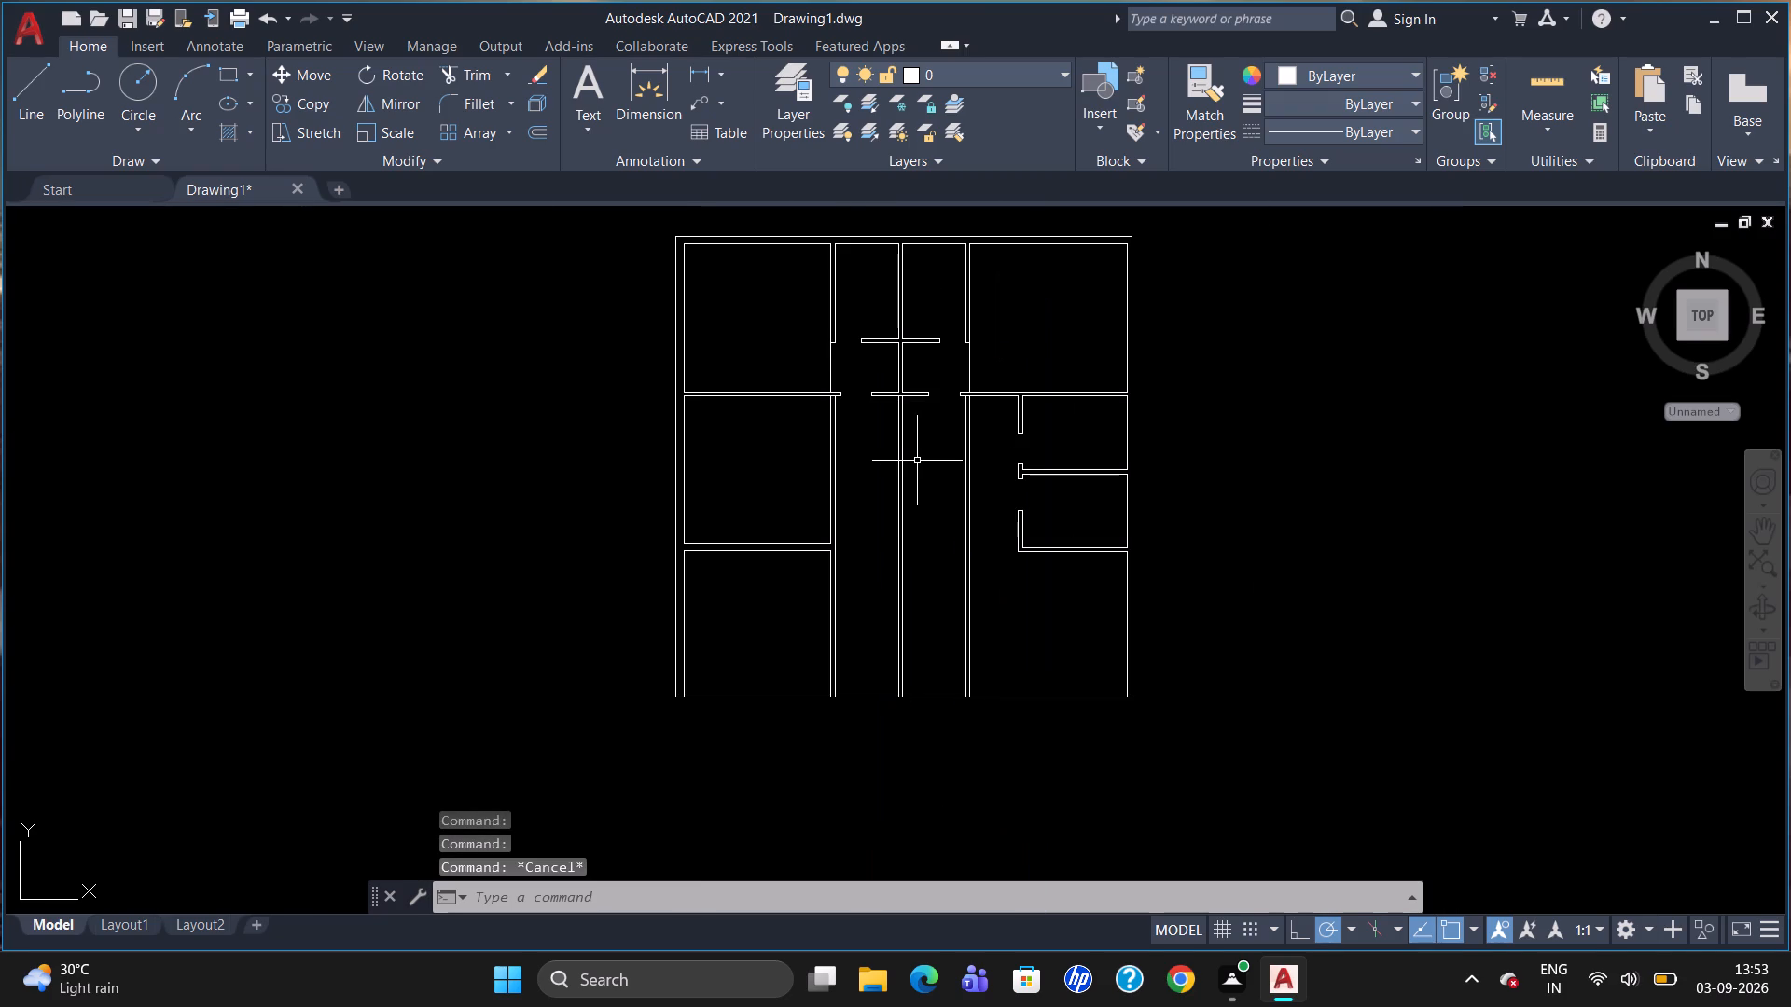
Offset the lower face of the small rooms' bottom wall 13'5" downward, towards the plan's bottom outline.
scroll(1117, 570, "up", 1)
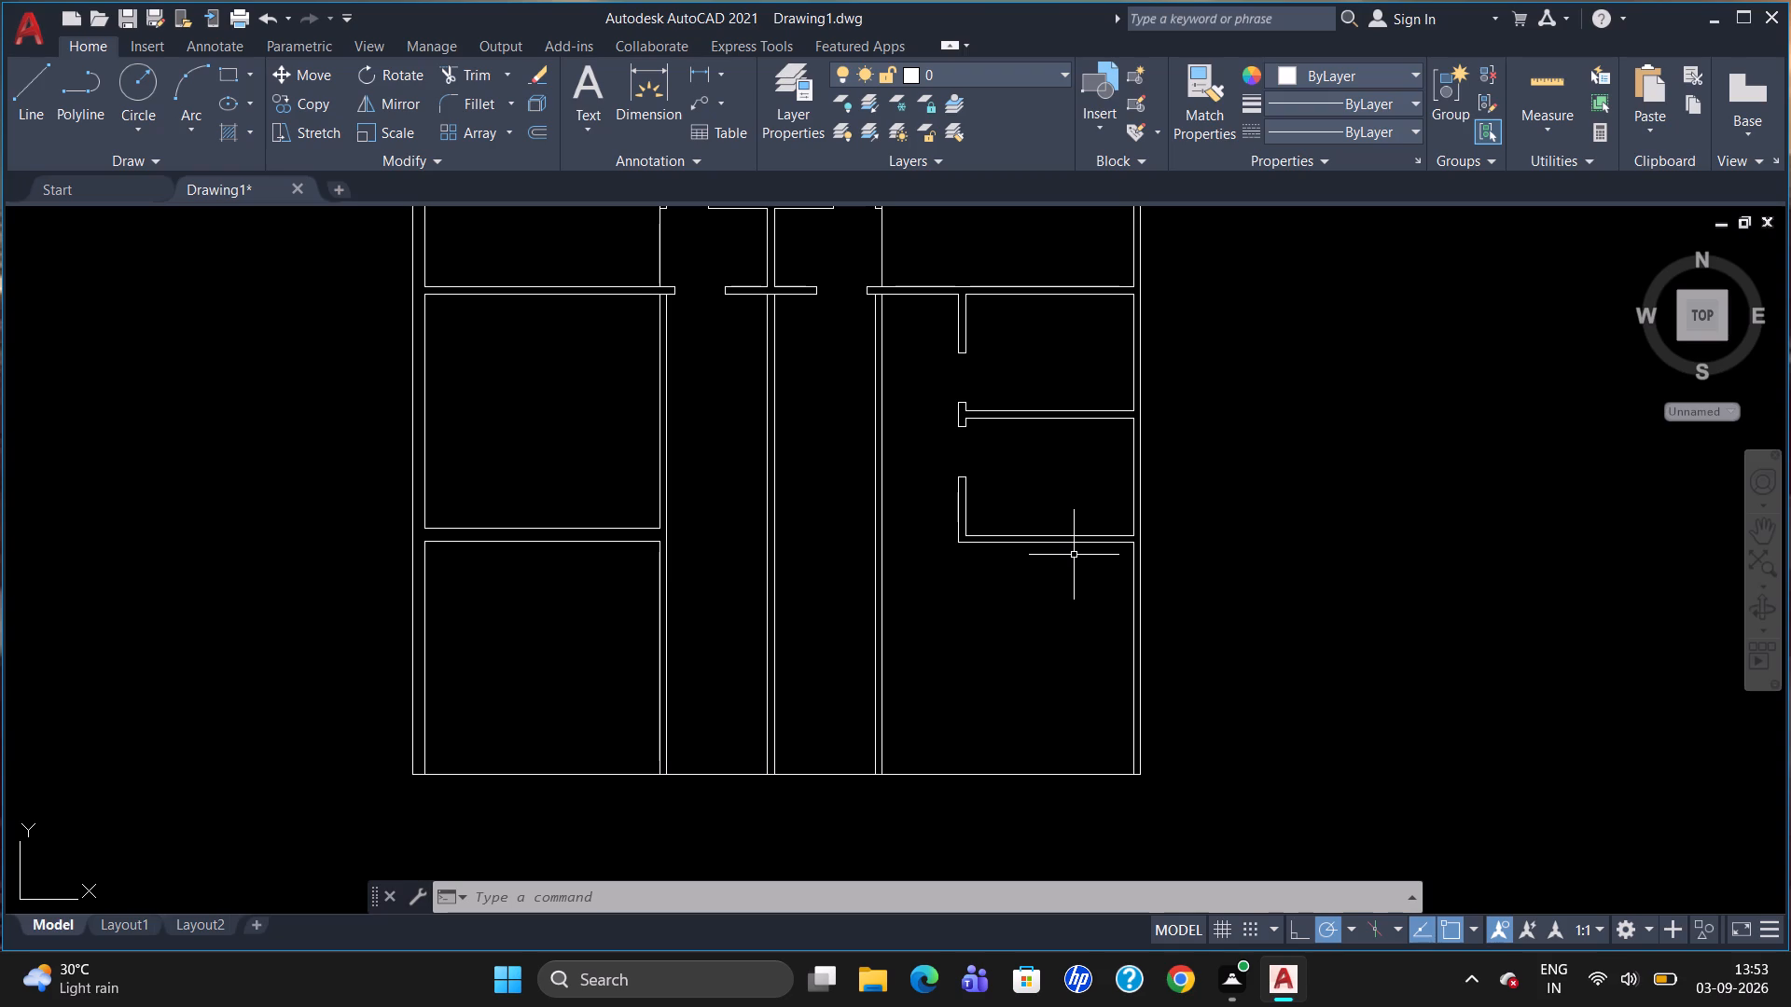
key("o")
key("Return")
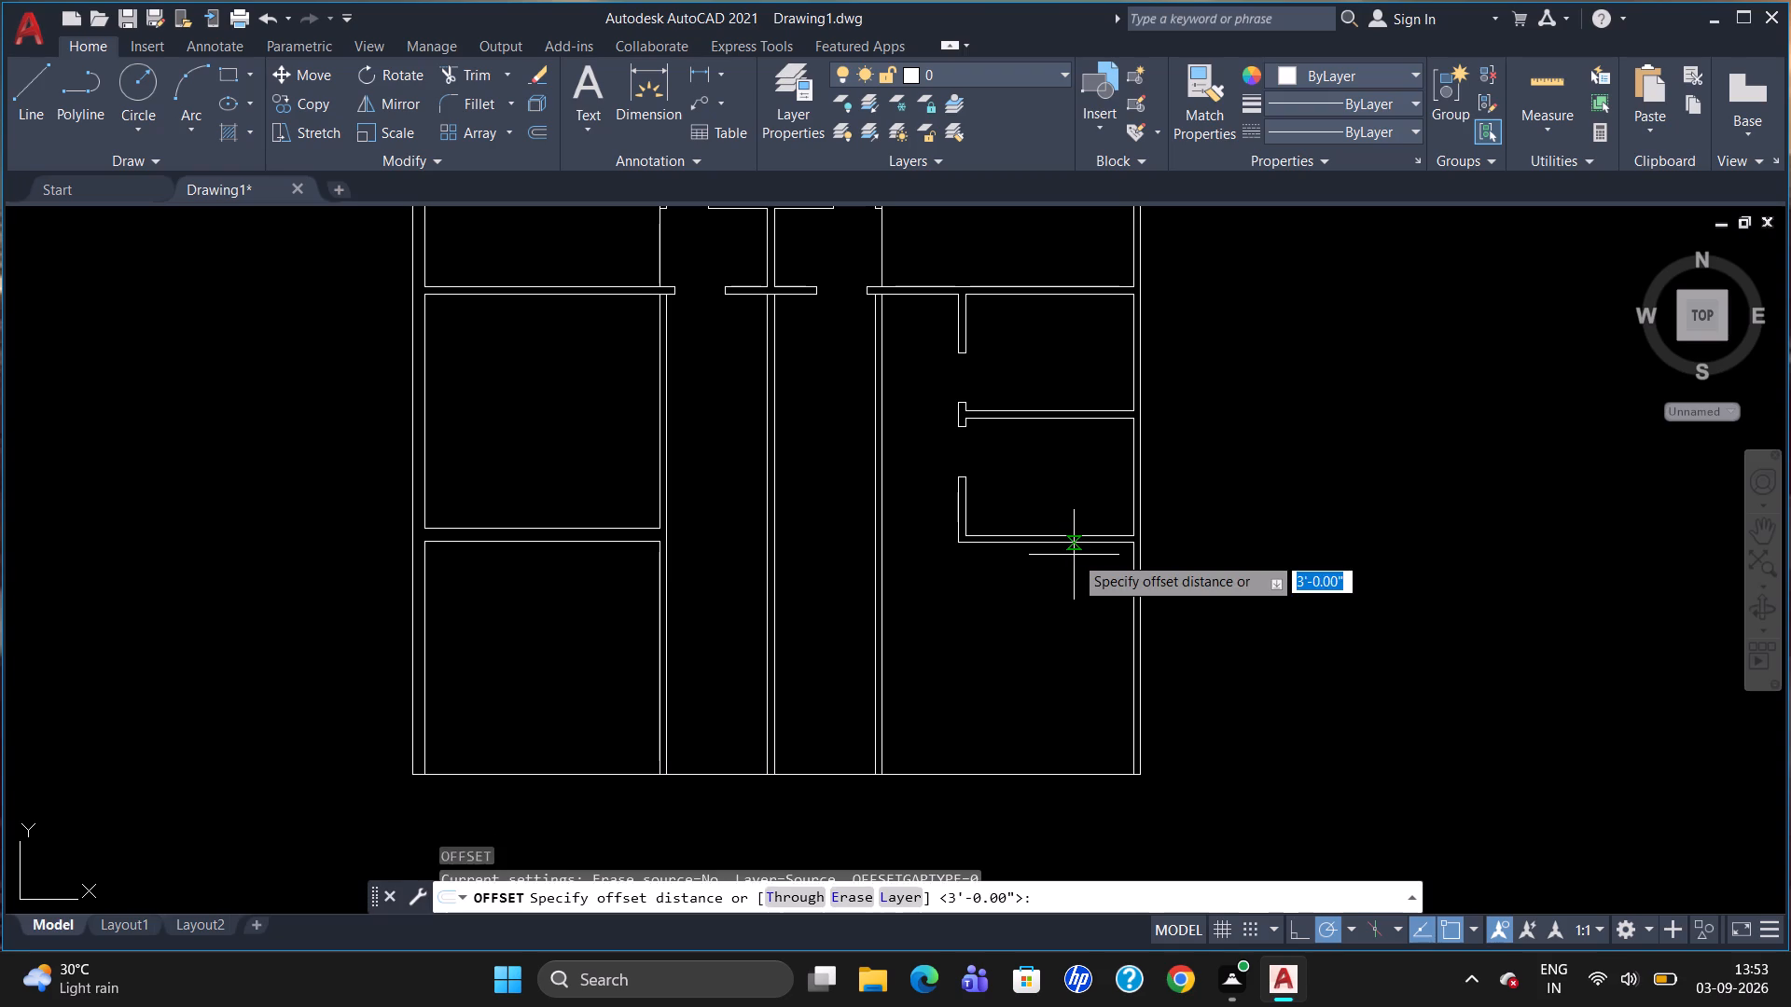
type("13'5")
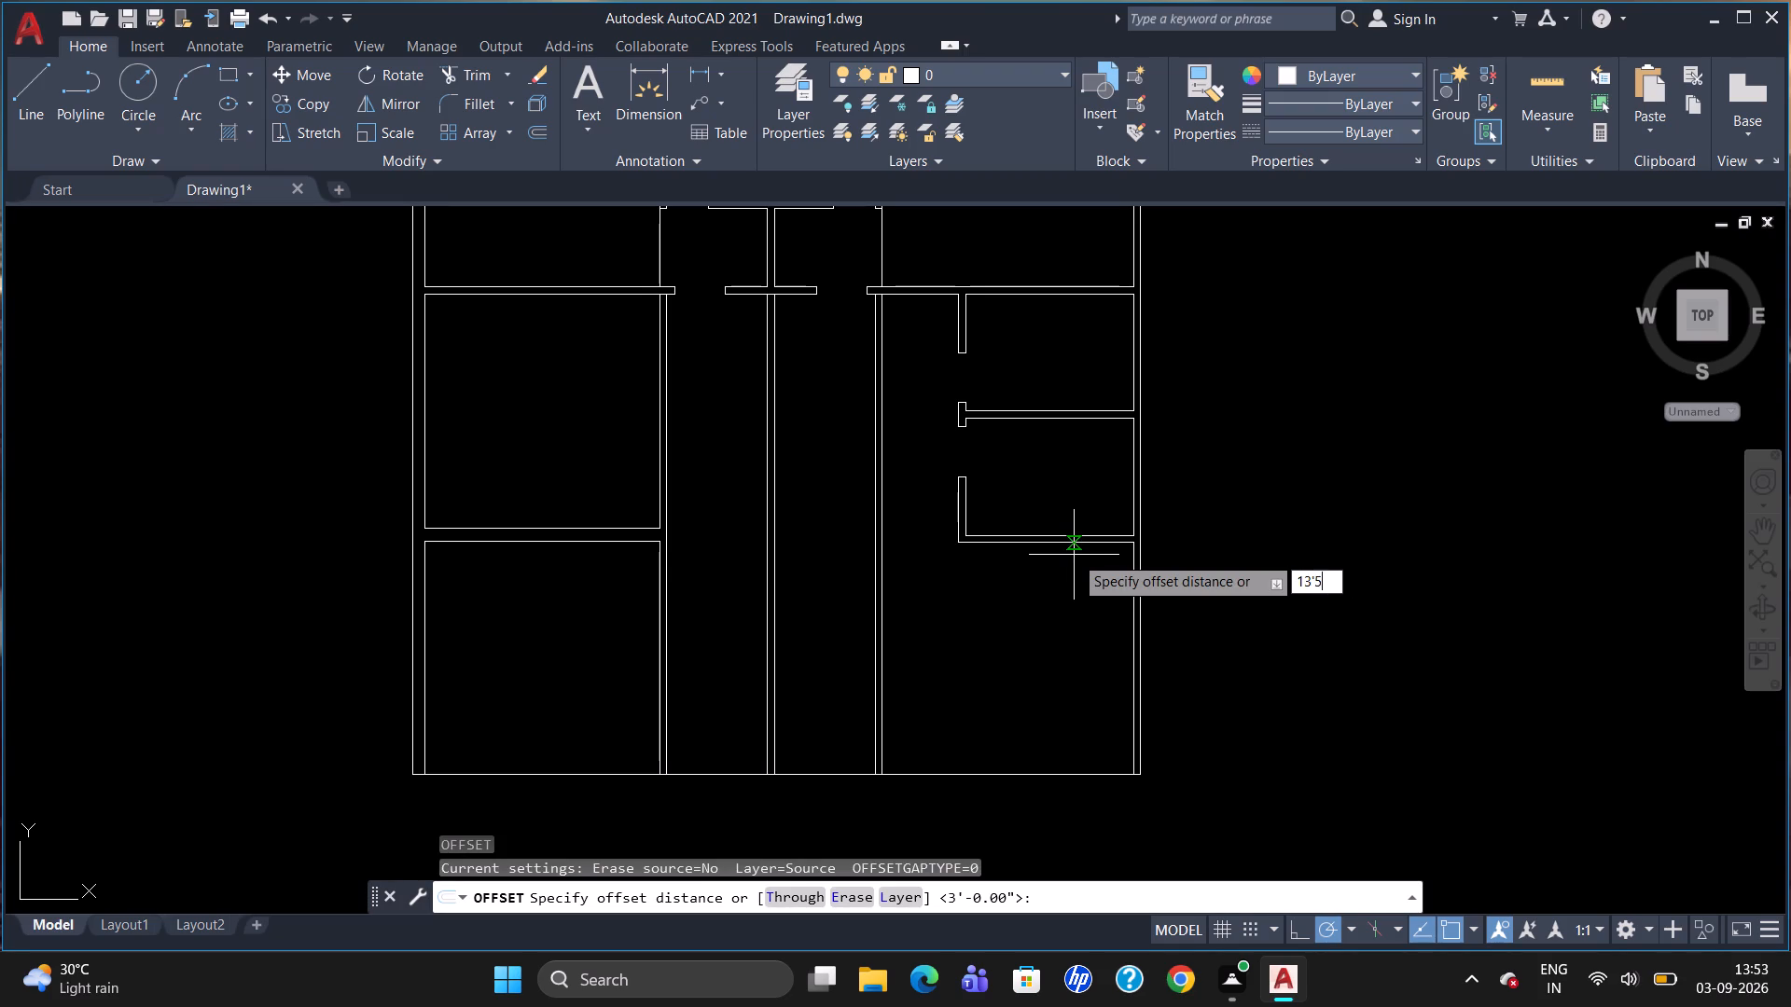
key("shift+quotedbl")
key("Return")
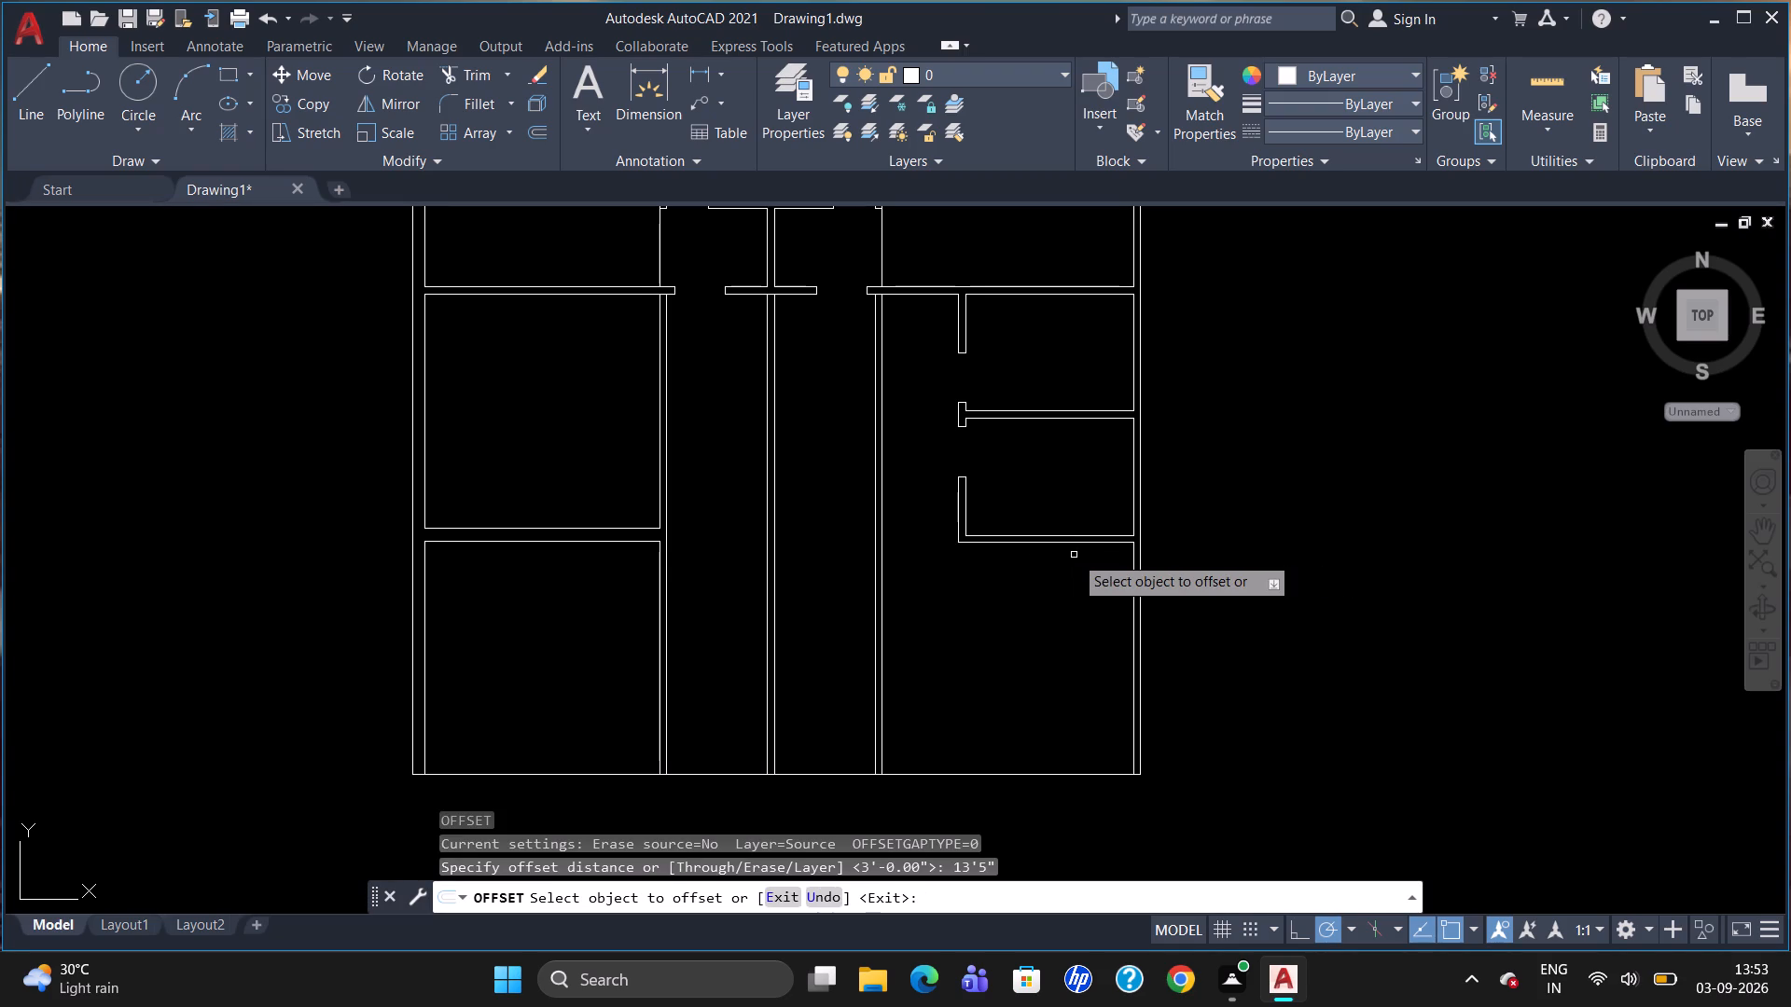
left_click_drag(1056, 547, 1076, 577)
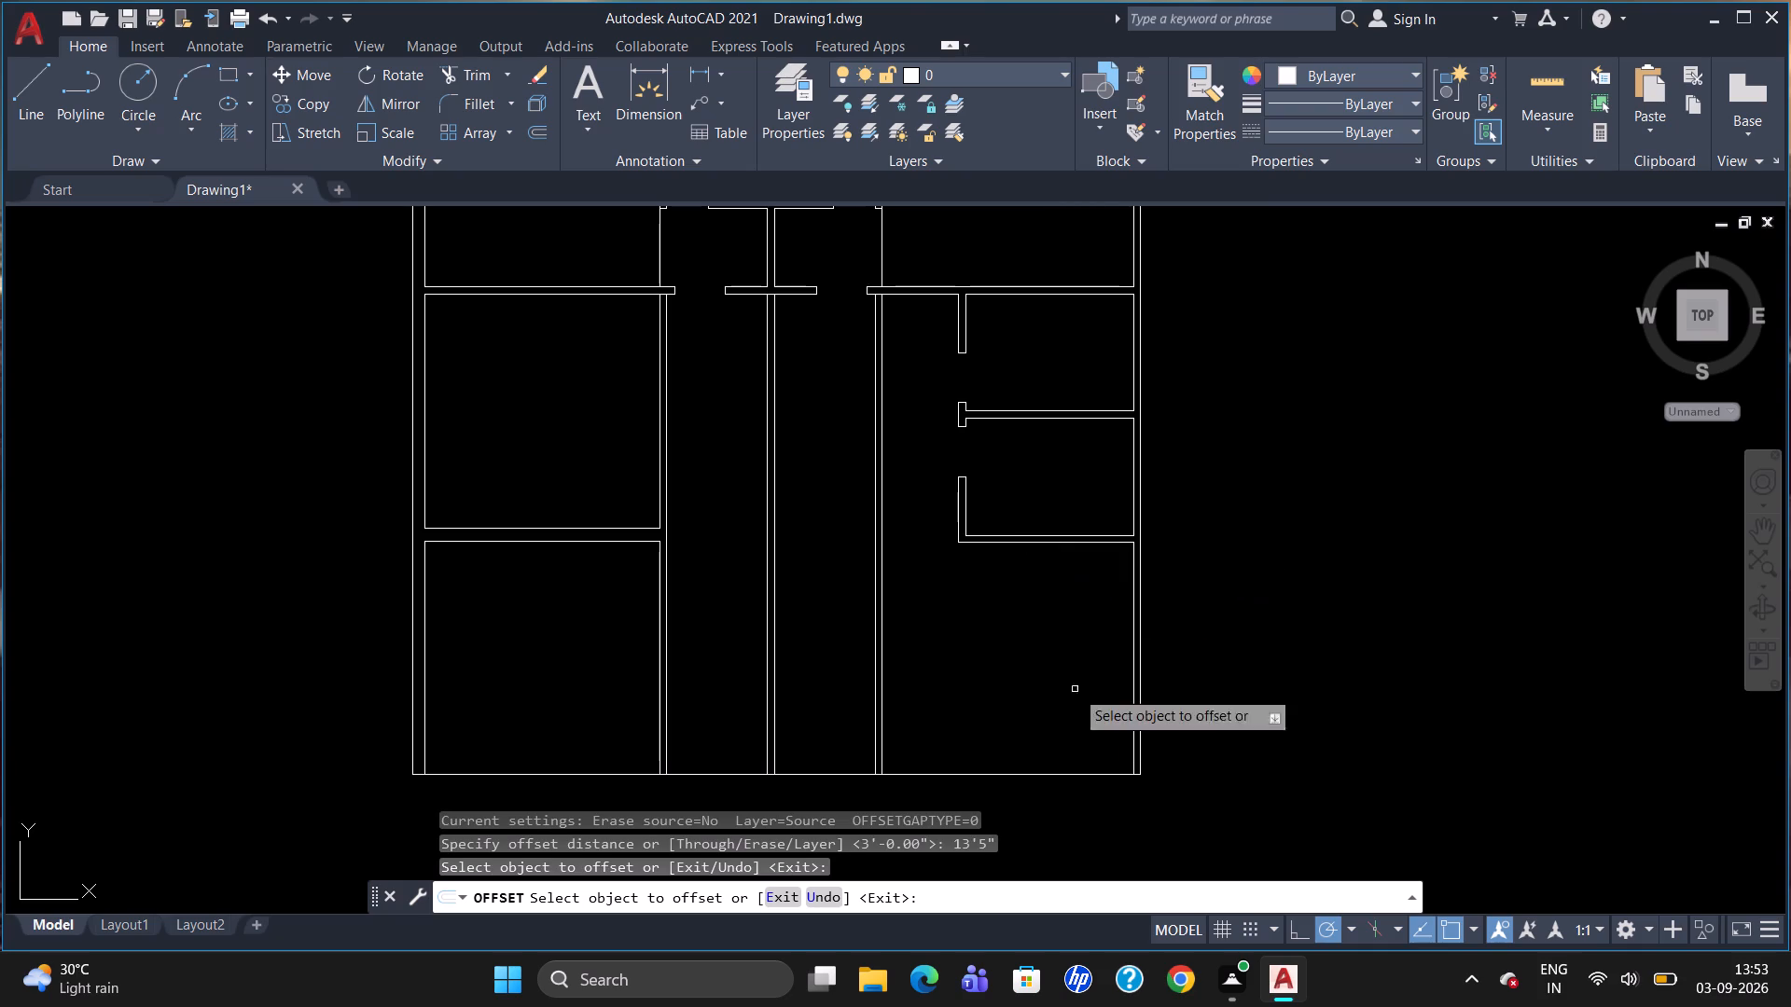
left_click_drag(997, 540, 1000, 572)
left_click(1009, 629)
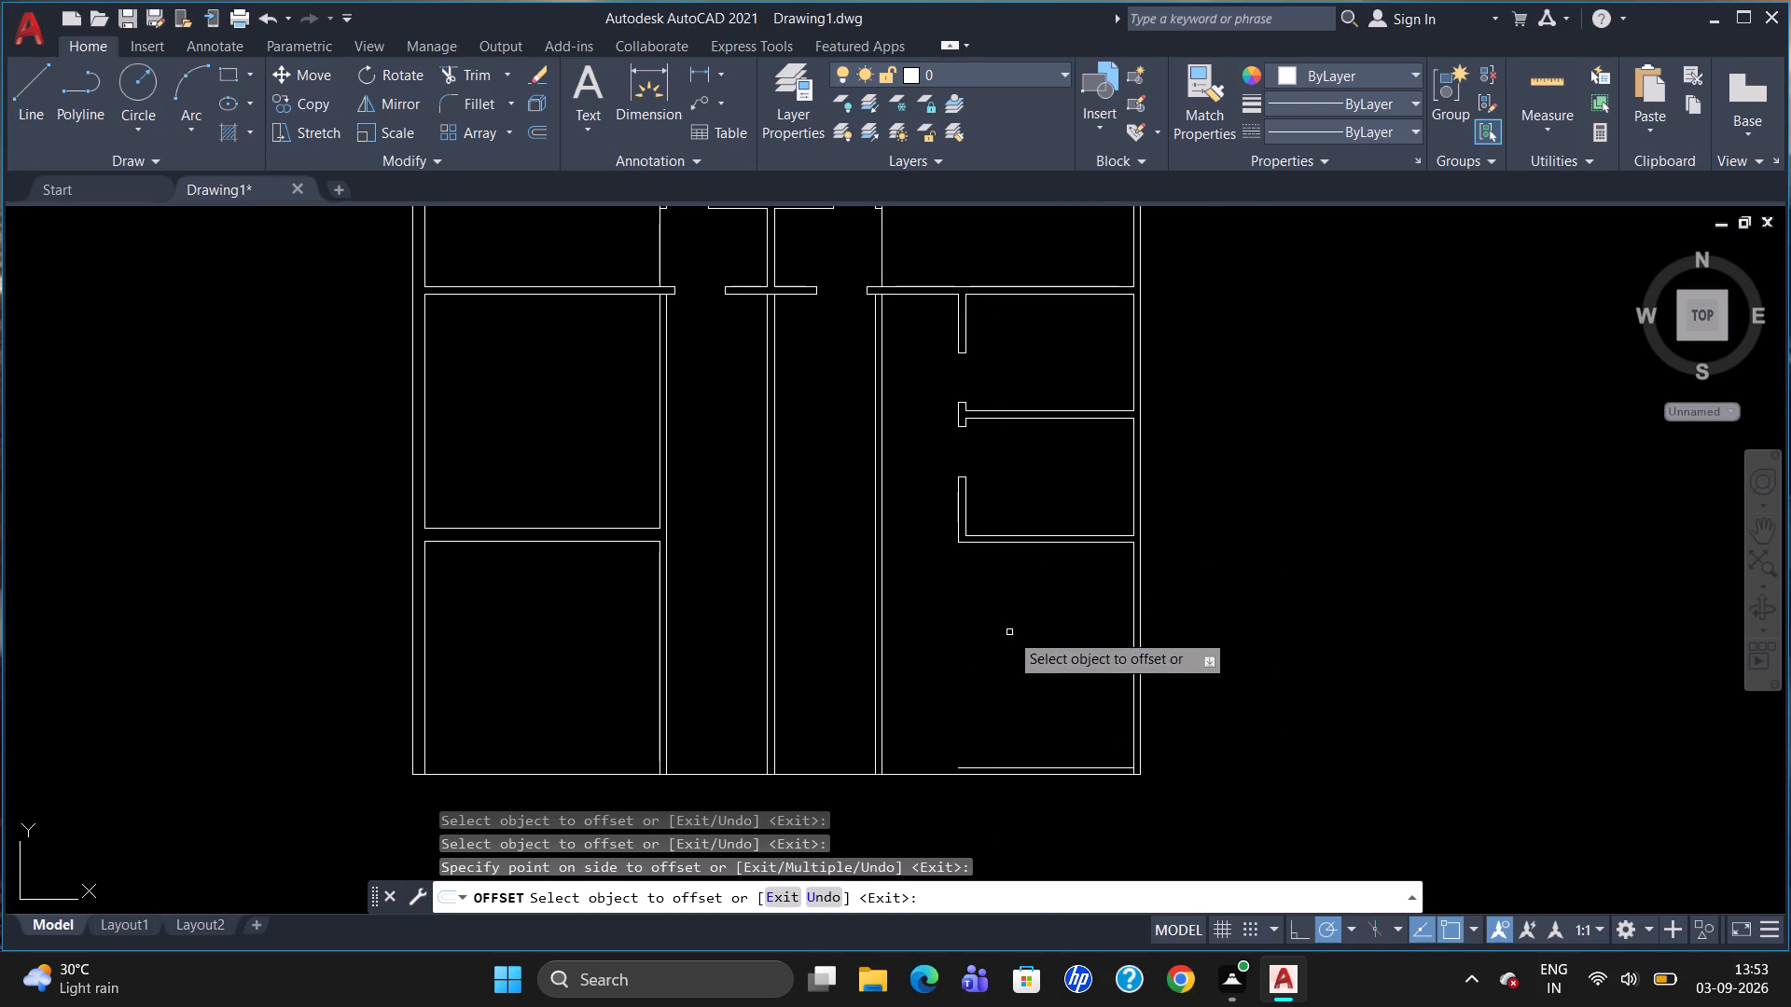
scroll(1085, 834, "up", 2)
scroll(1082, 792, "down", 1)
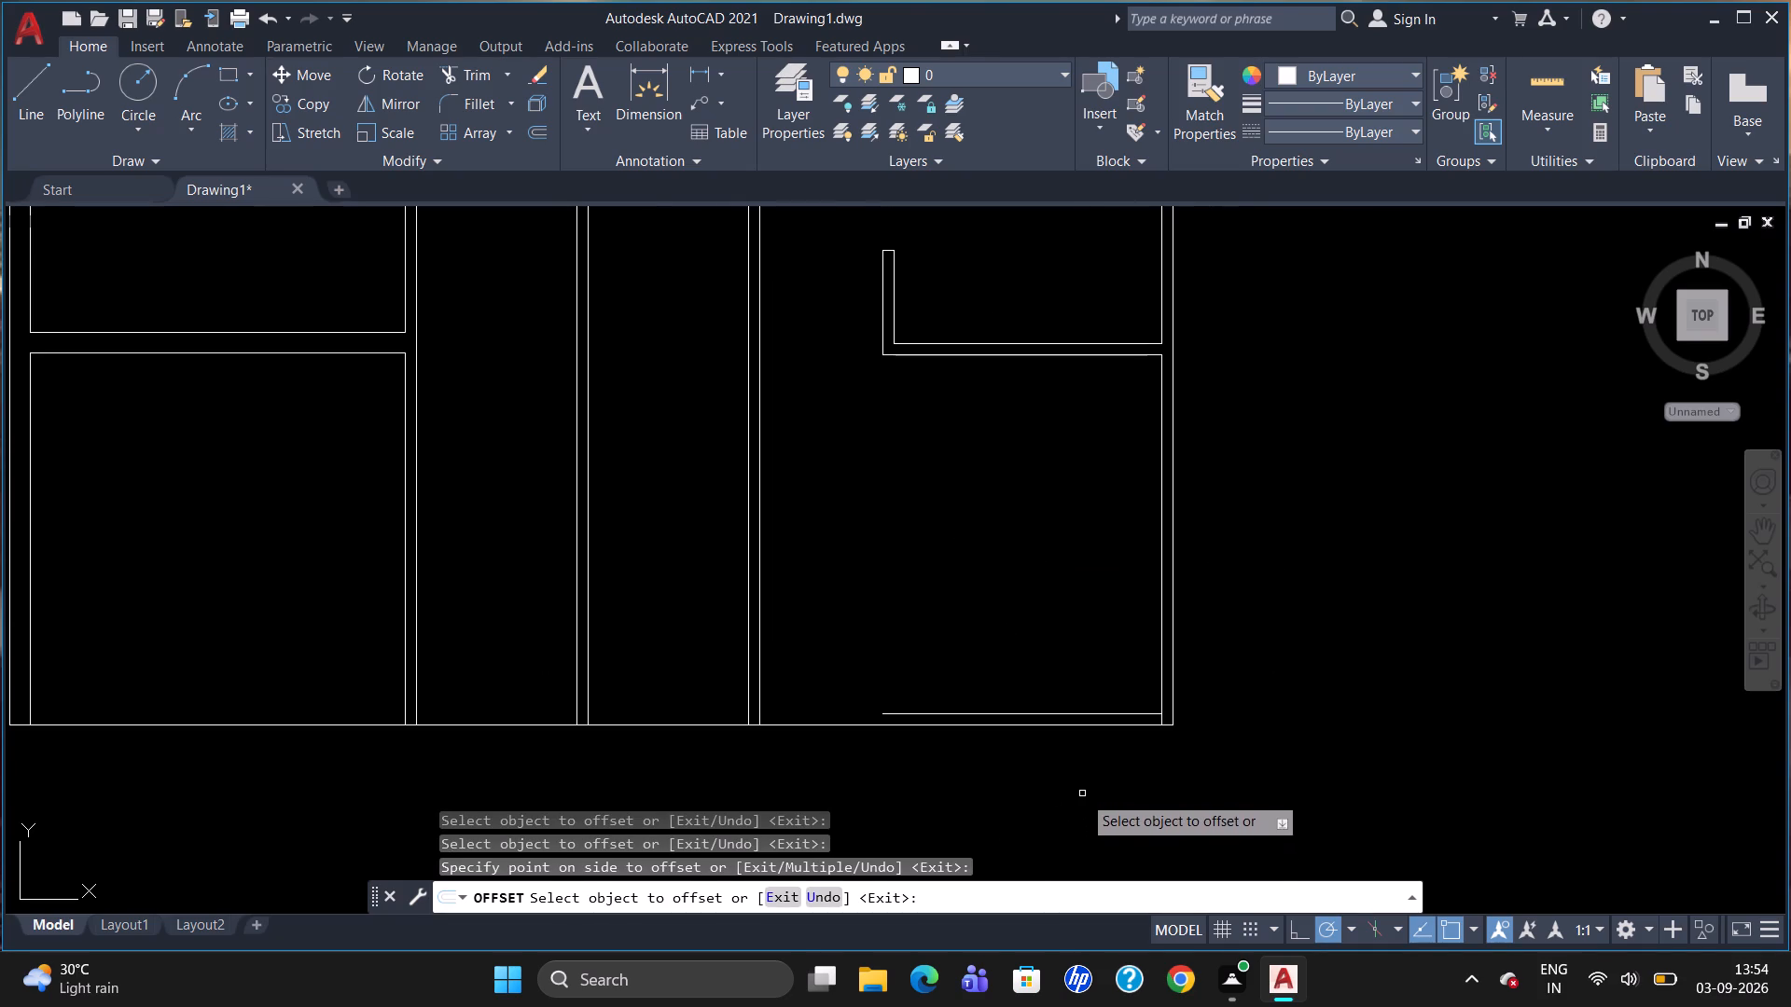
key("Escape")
Trim the east wall's inner line where it runs below the new offset line at the plan's lower corner.
type("TR")
key("Return")
key("Return")
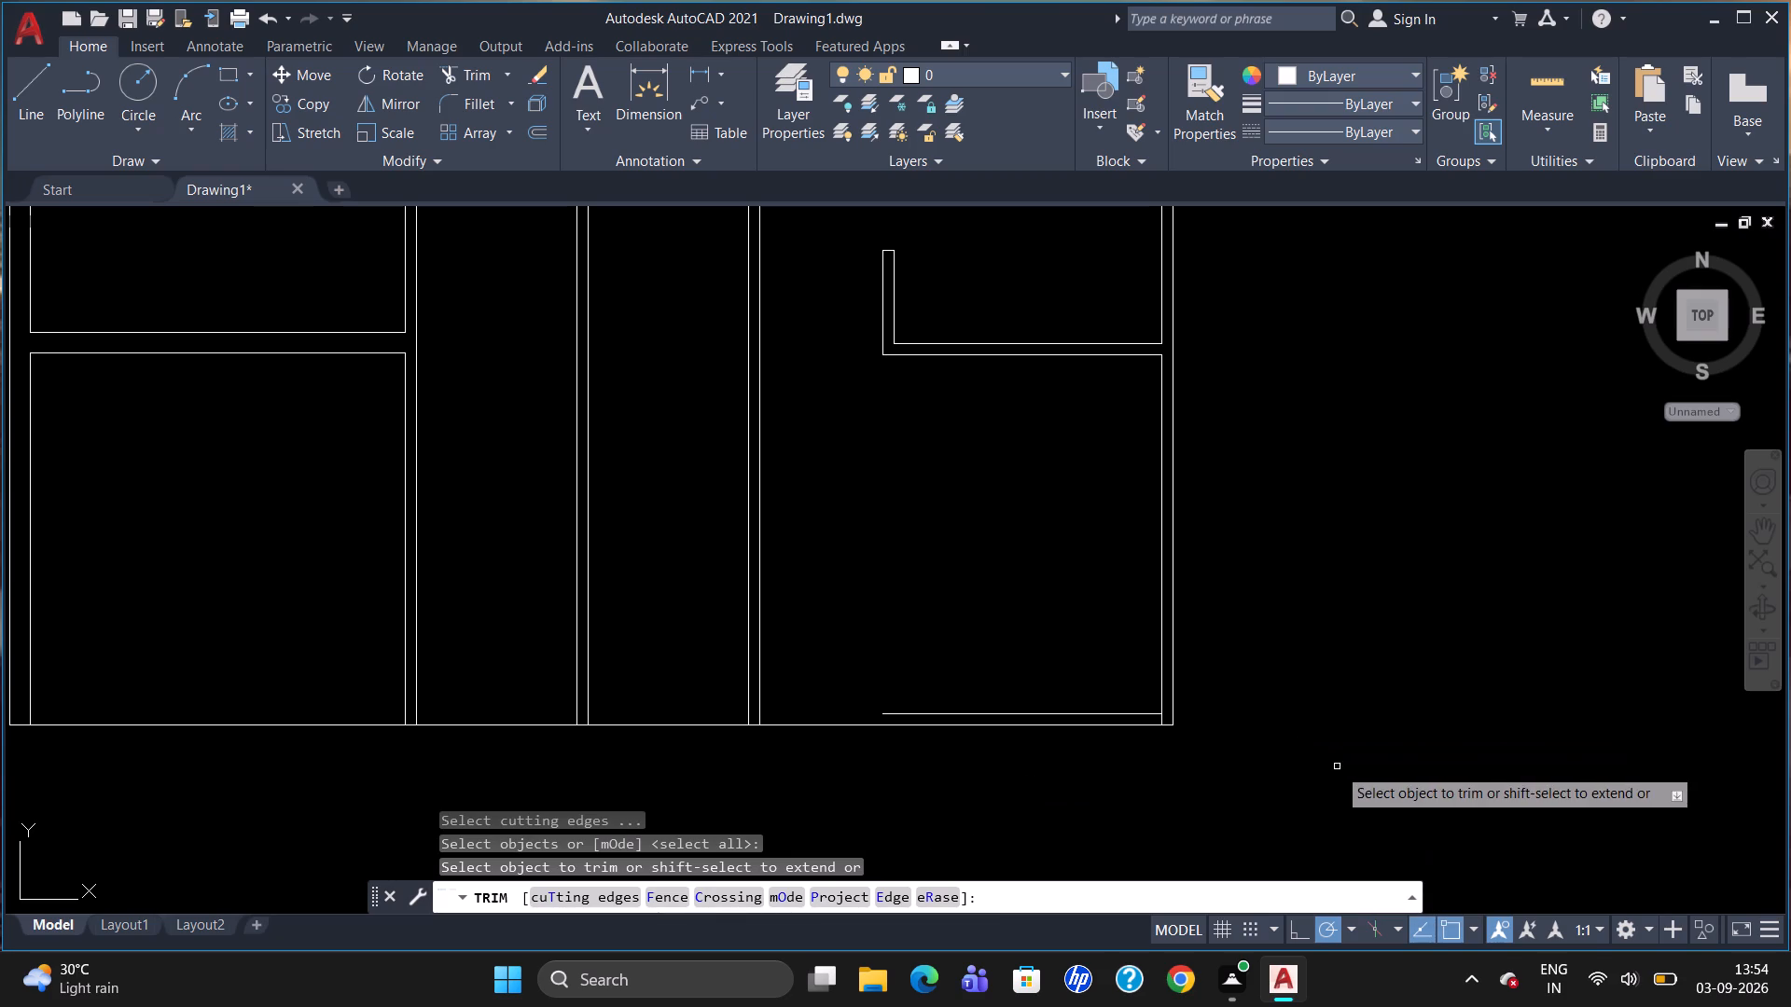
scroll(1159, 718, "up", 2)
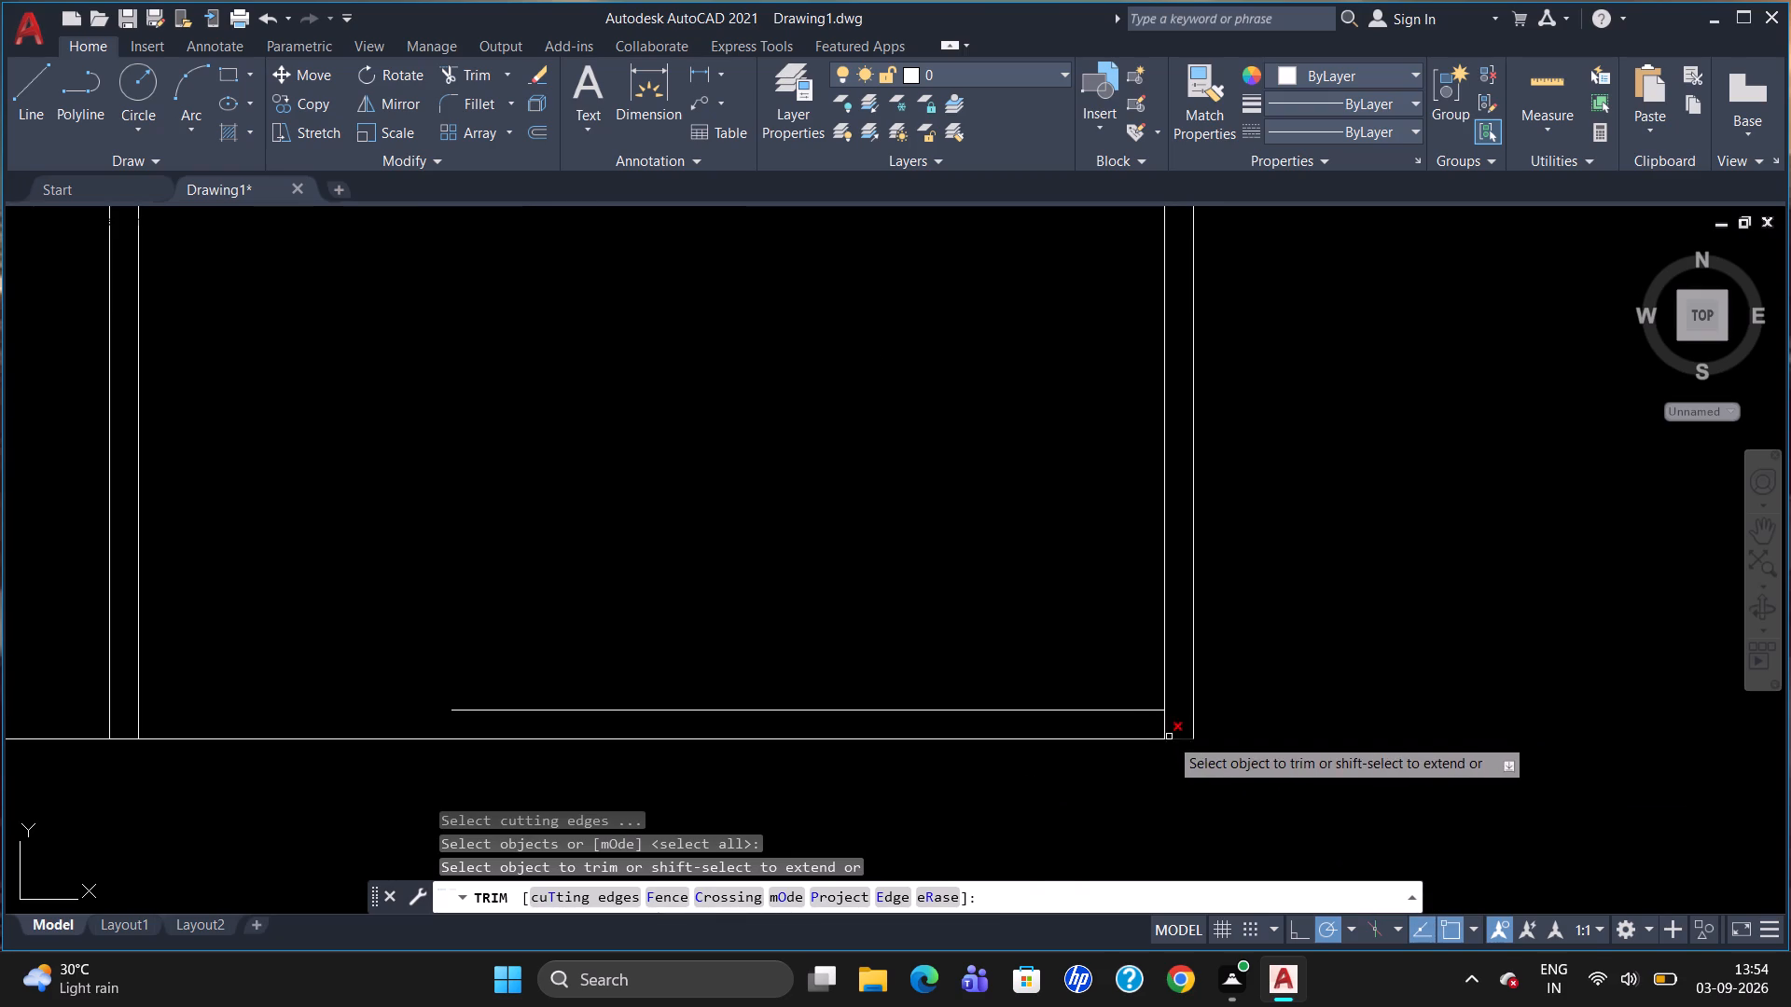
left_click(1157, 720)
left_click(1168, 722)
scroll(1259, 683, "down", 3)
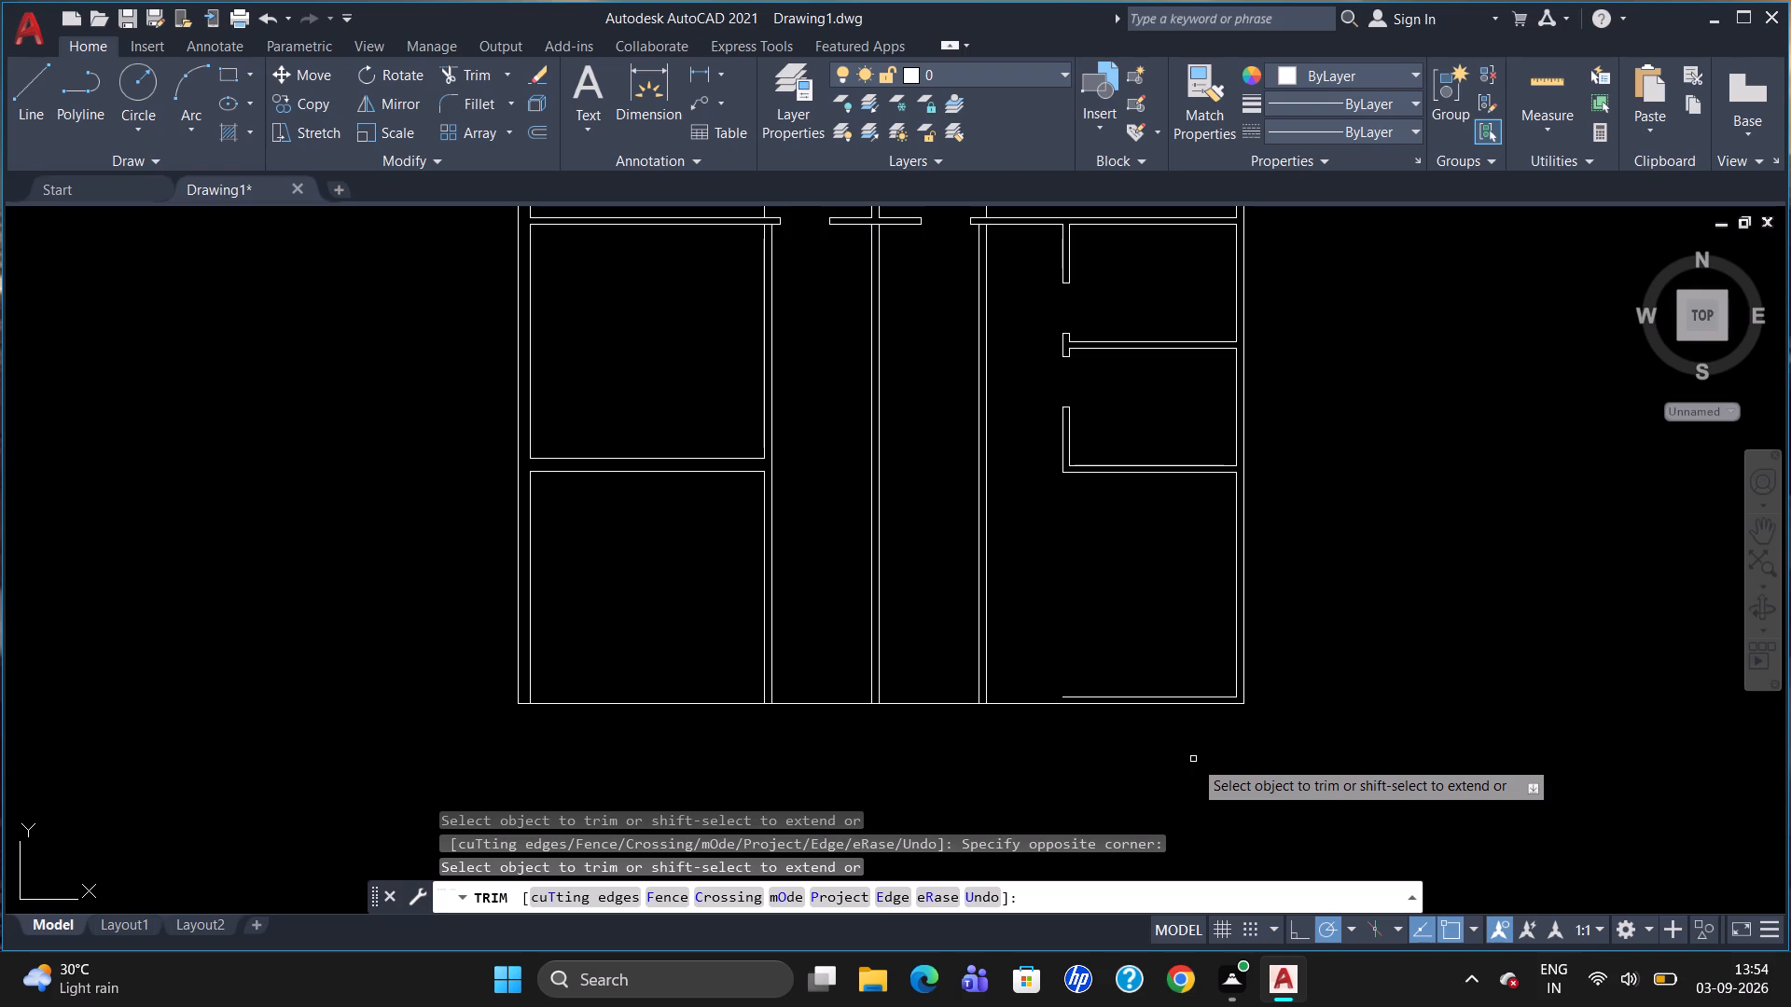
key("Escape")
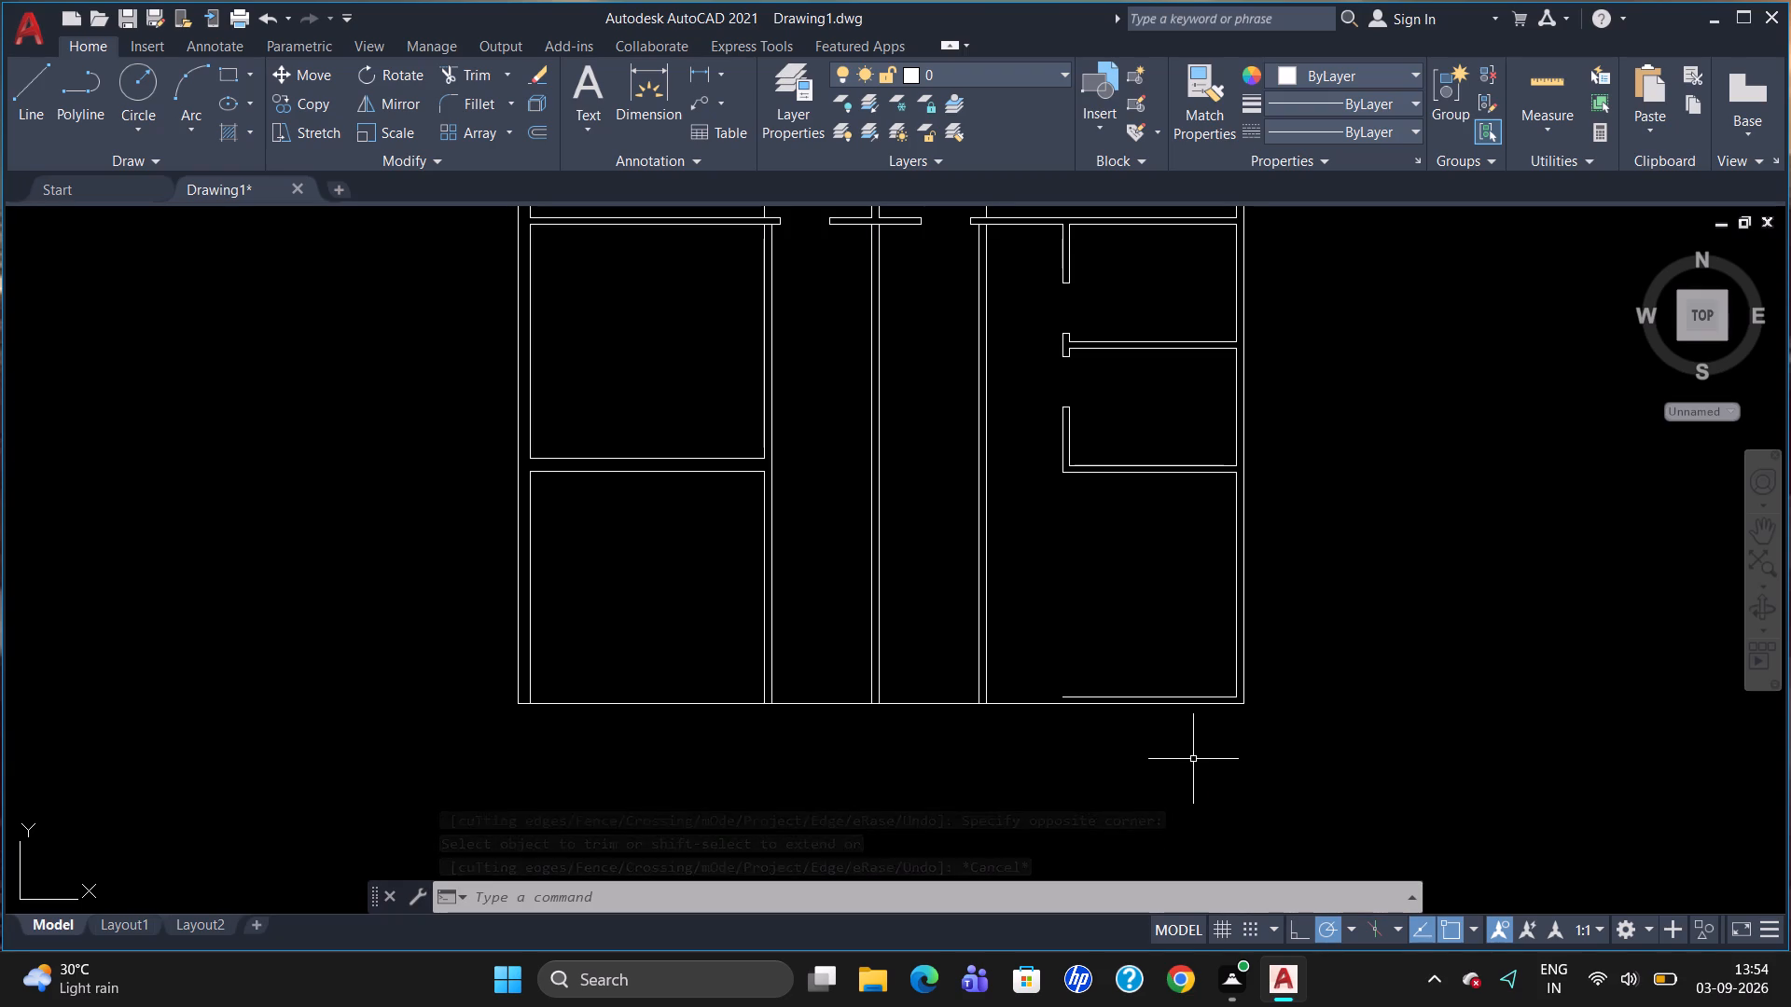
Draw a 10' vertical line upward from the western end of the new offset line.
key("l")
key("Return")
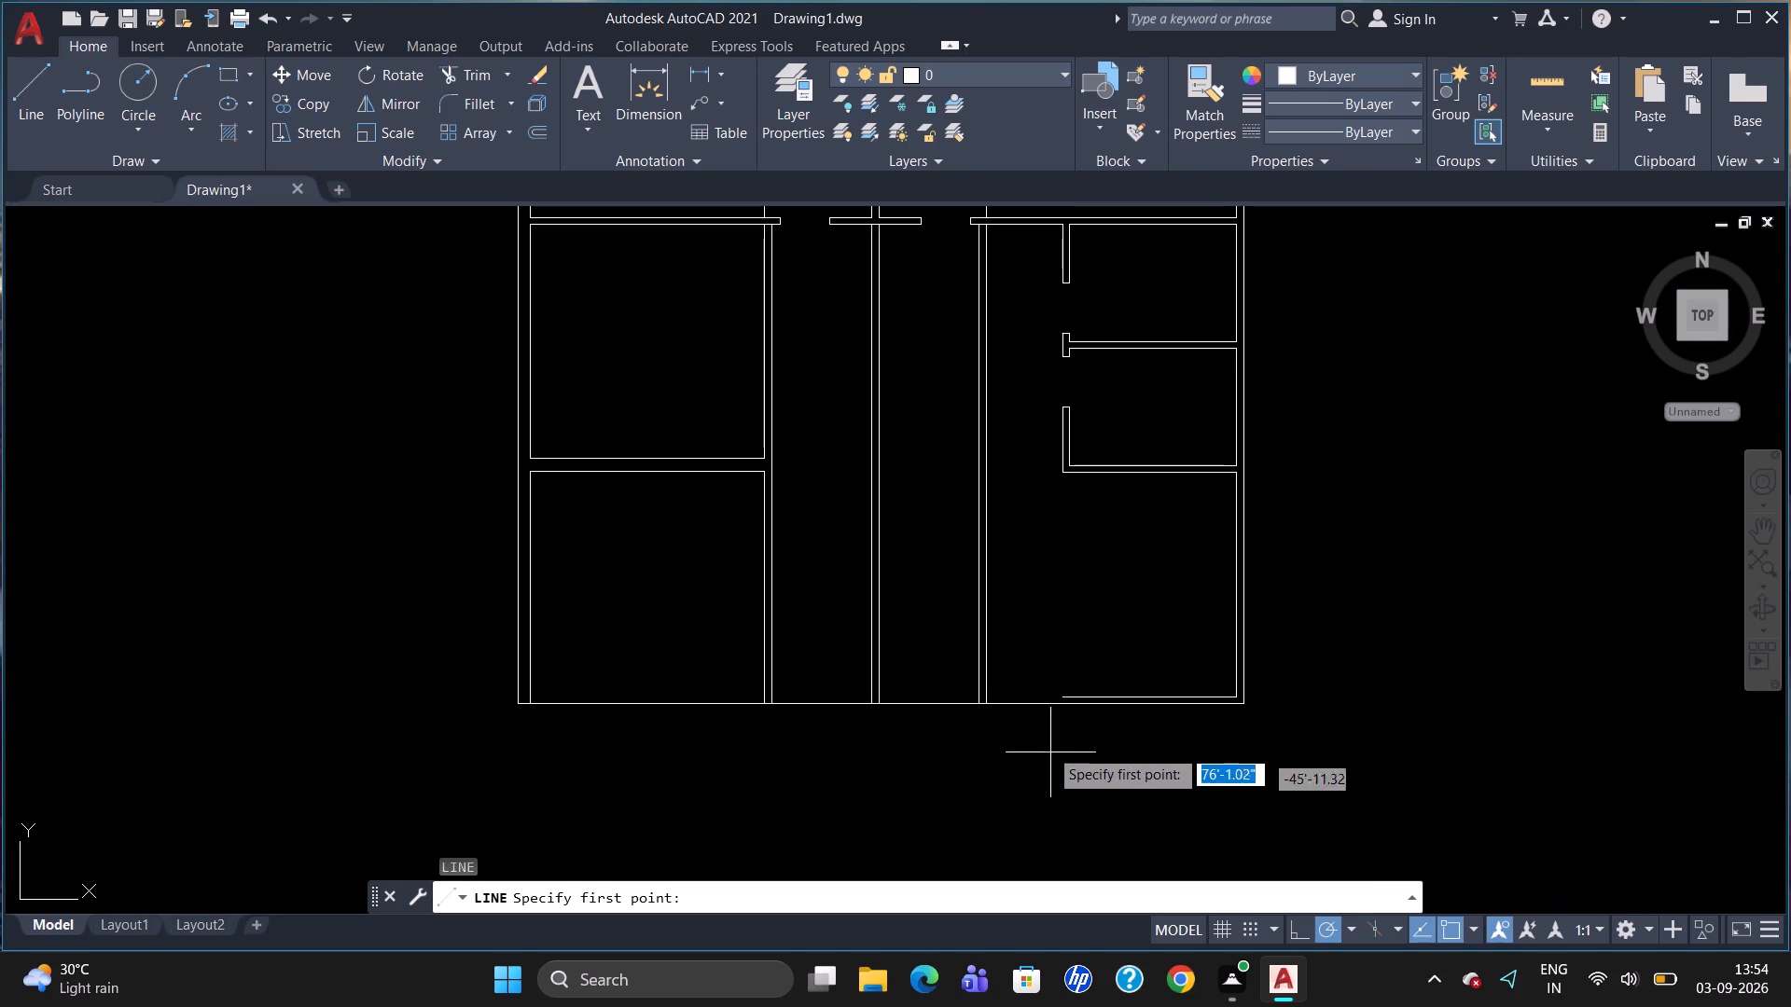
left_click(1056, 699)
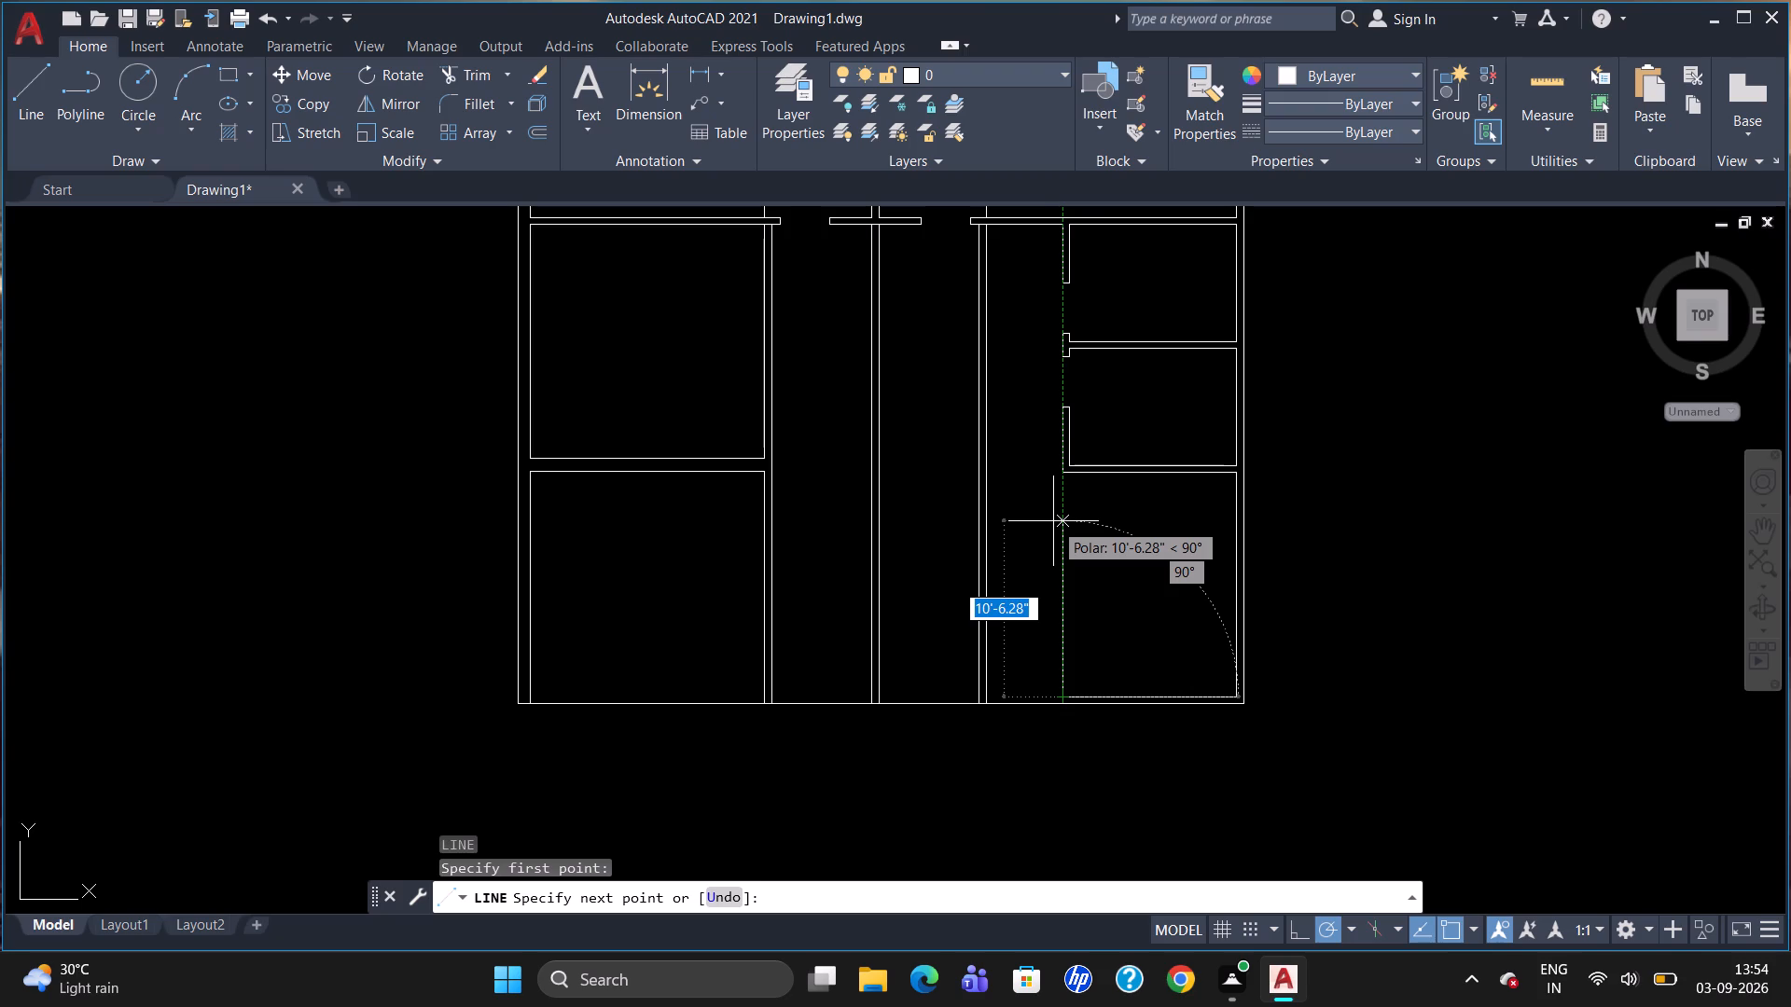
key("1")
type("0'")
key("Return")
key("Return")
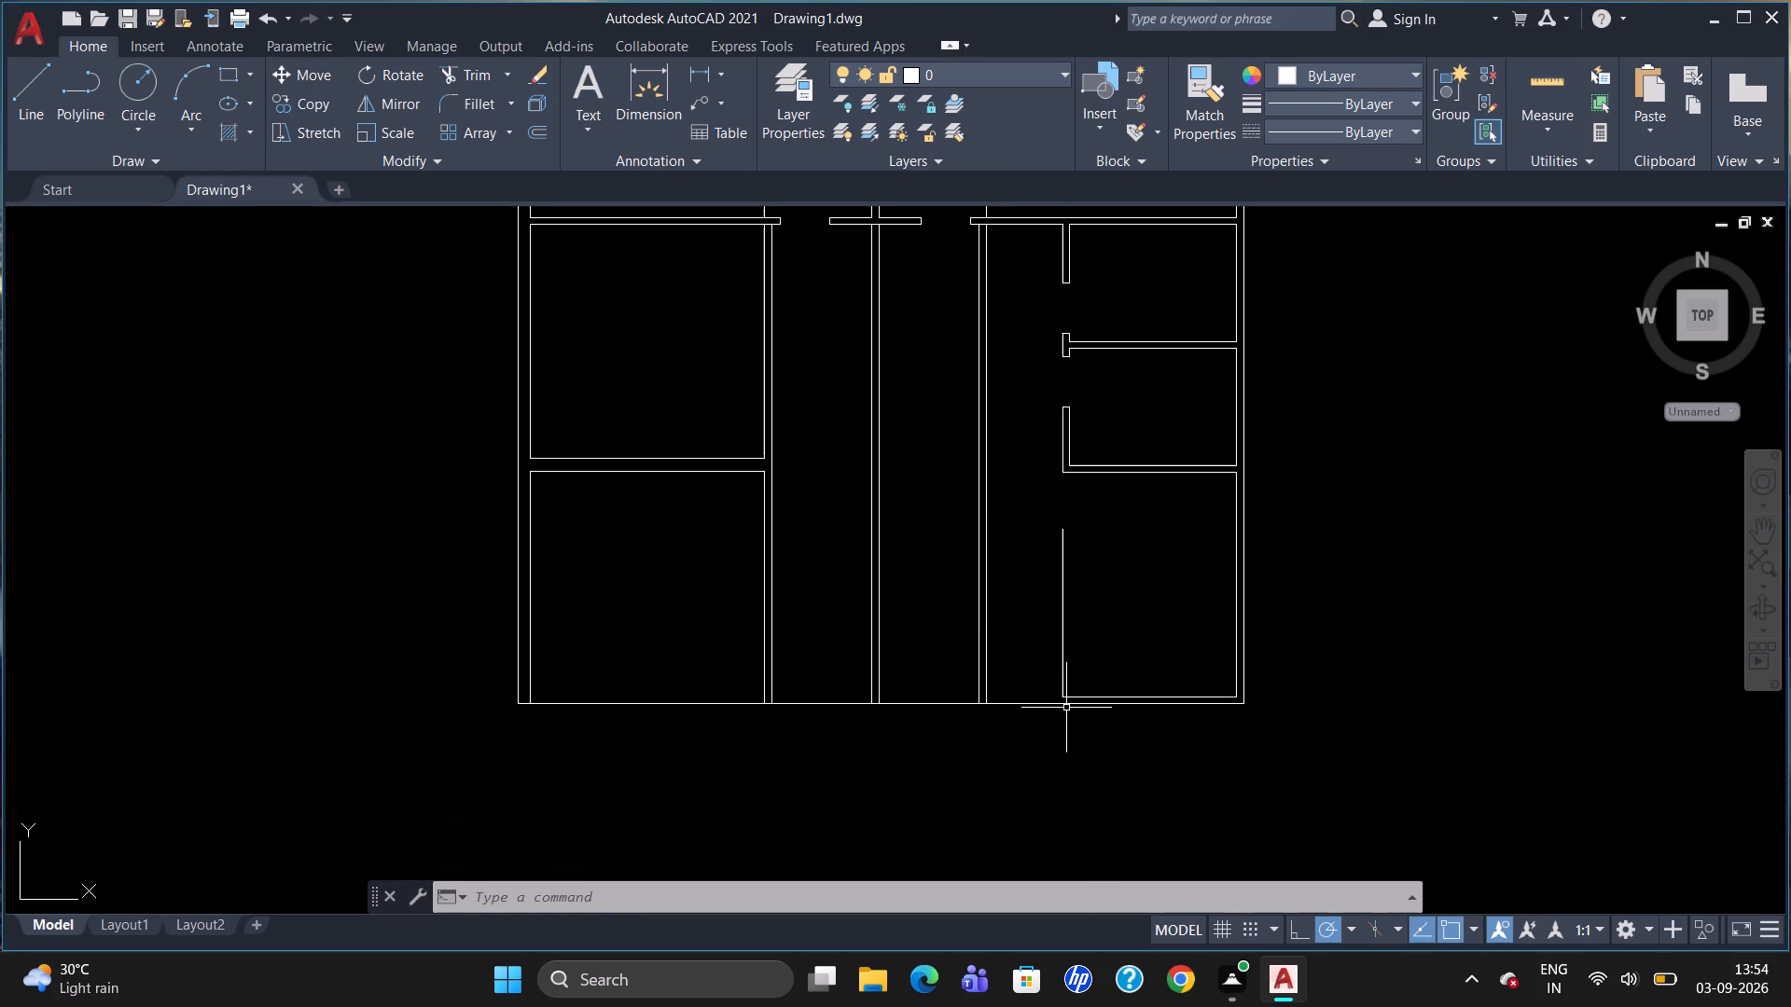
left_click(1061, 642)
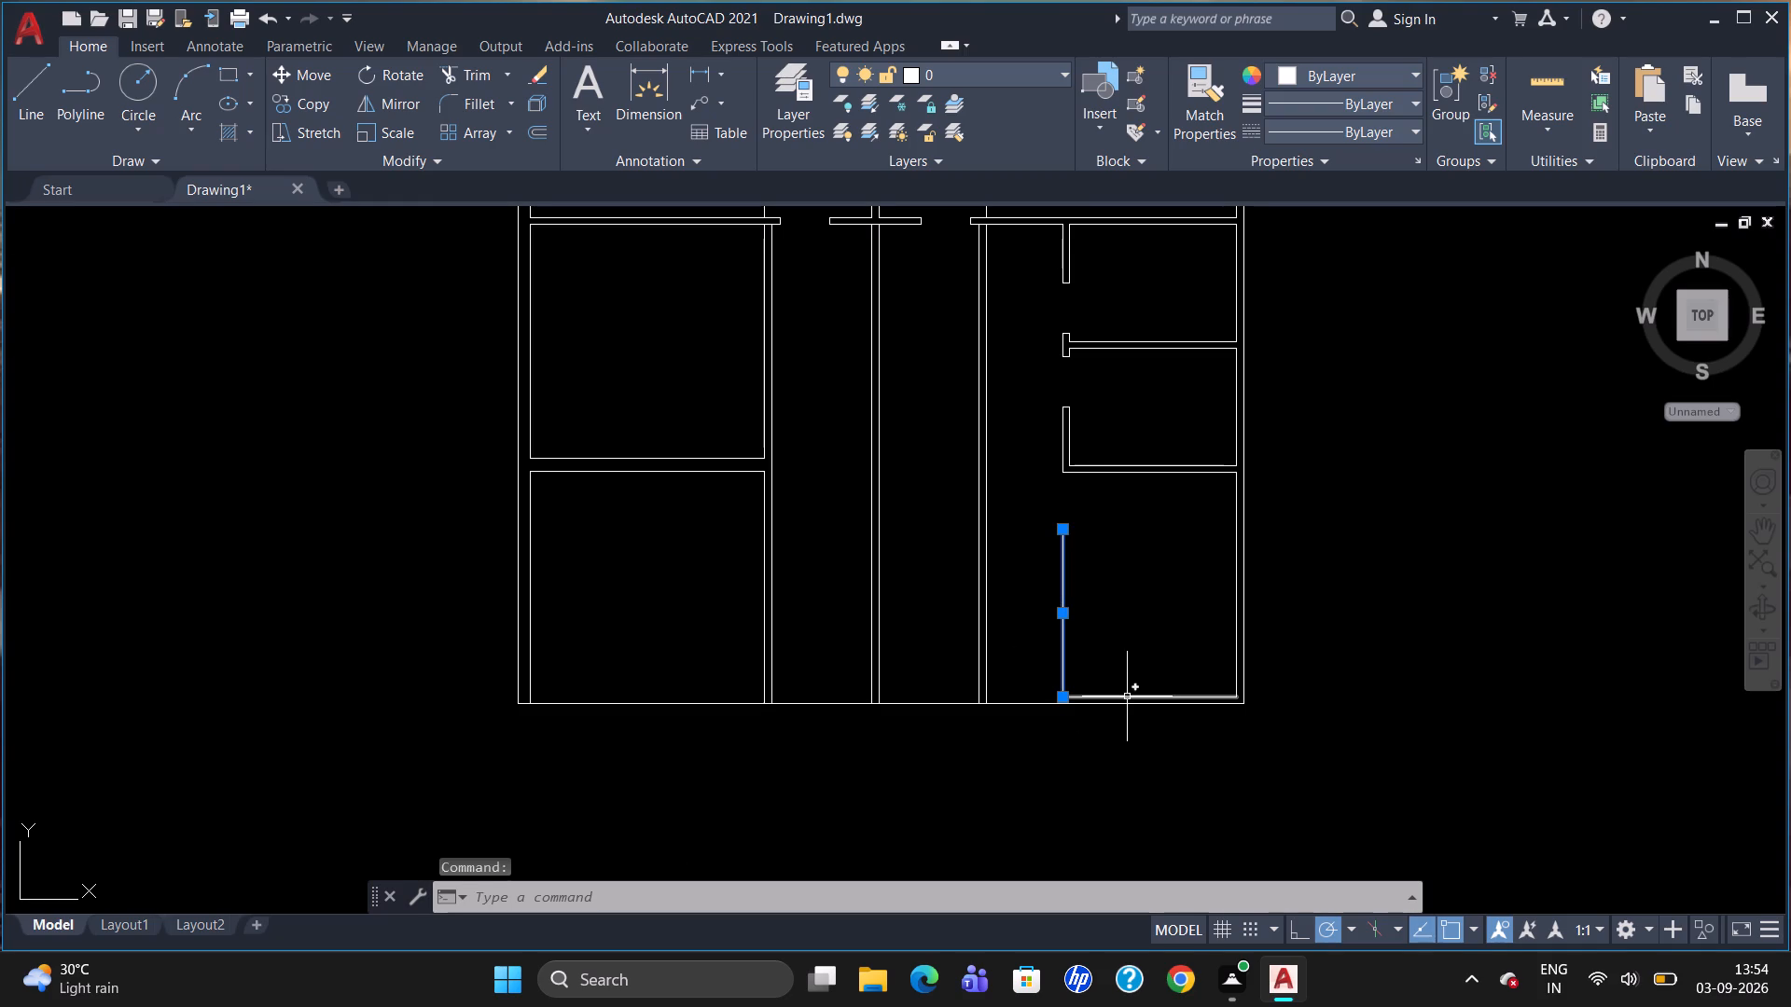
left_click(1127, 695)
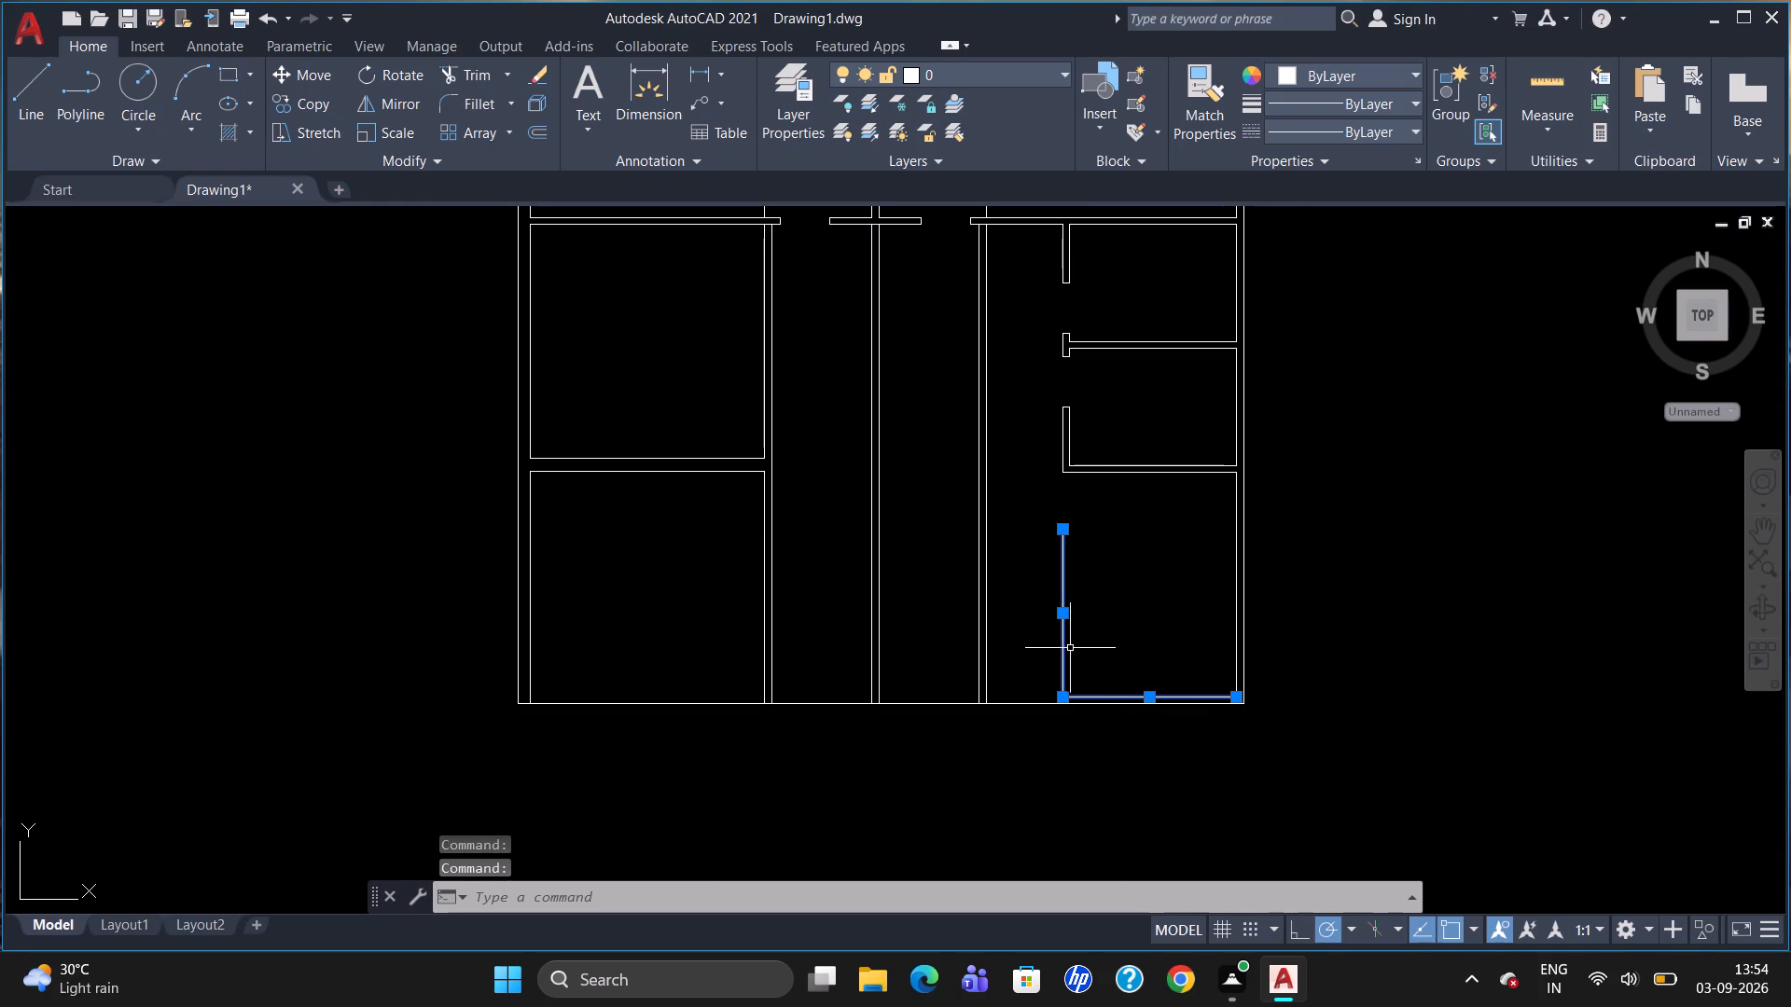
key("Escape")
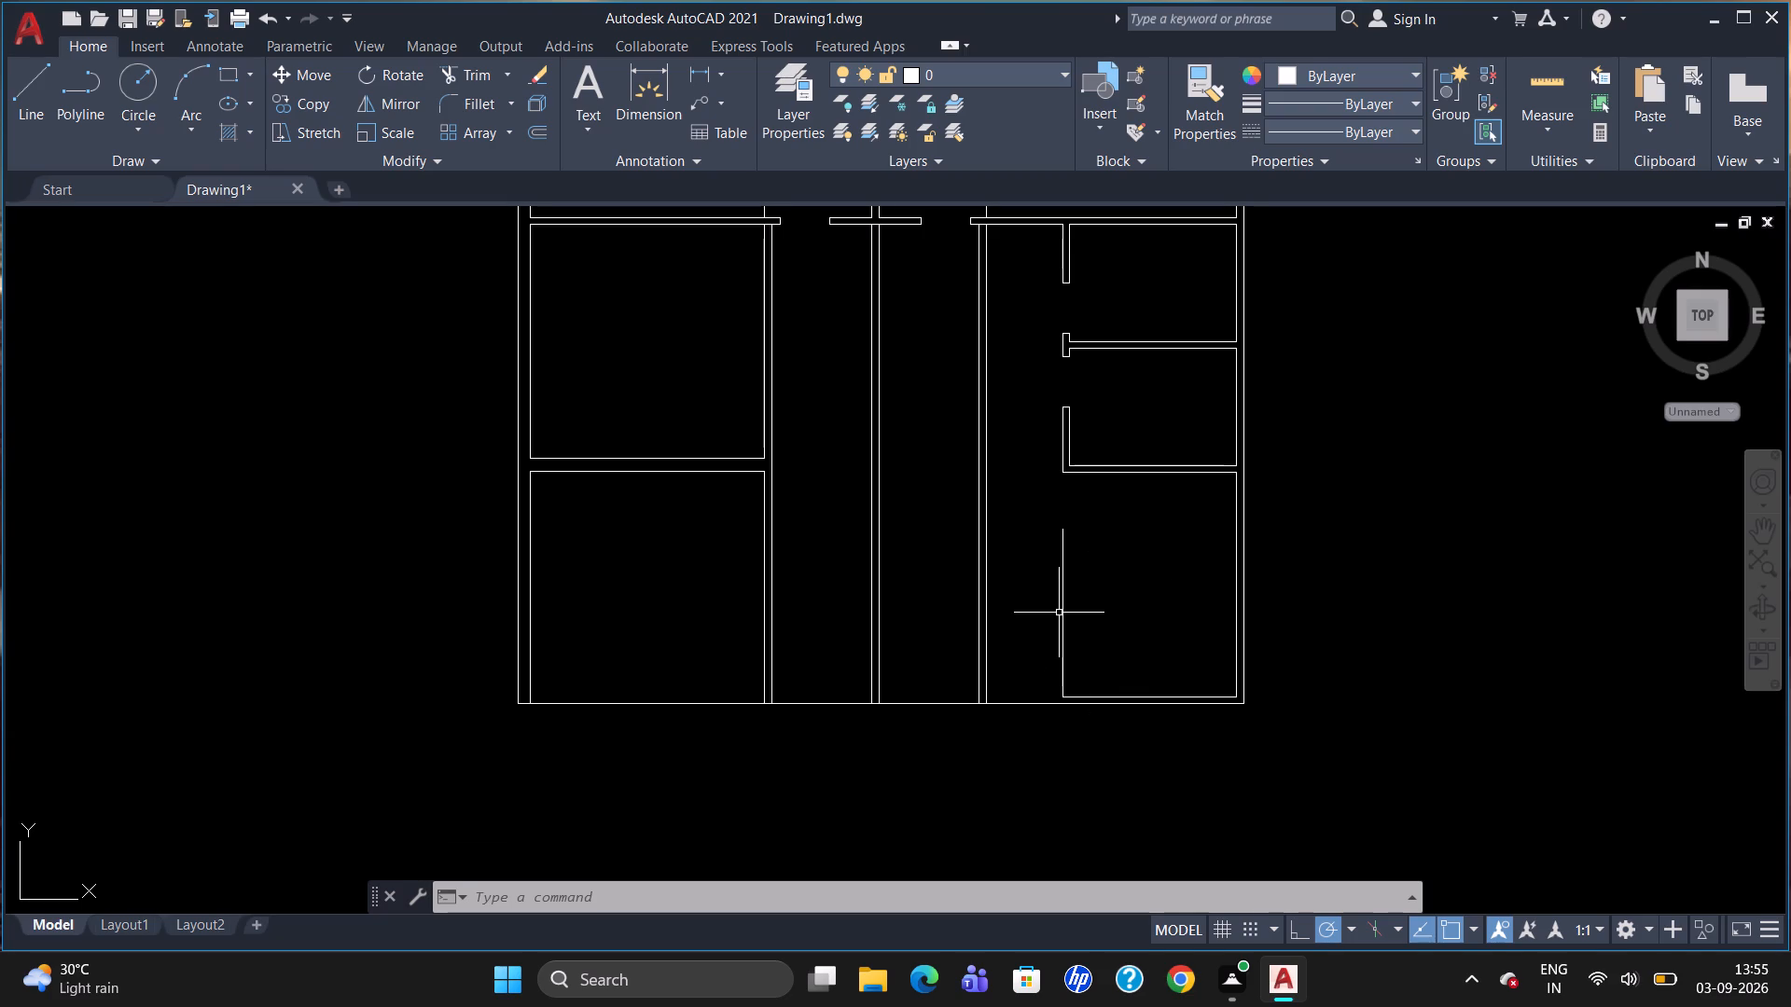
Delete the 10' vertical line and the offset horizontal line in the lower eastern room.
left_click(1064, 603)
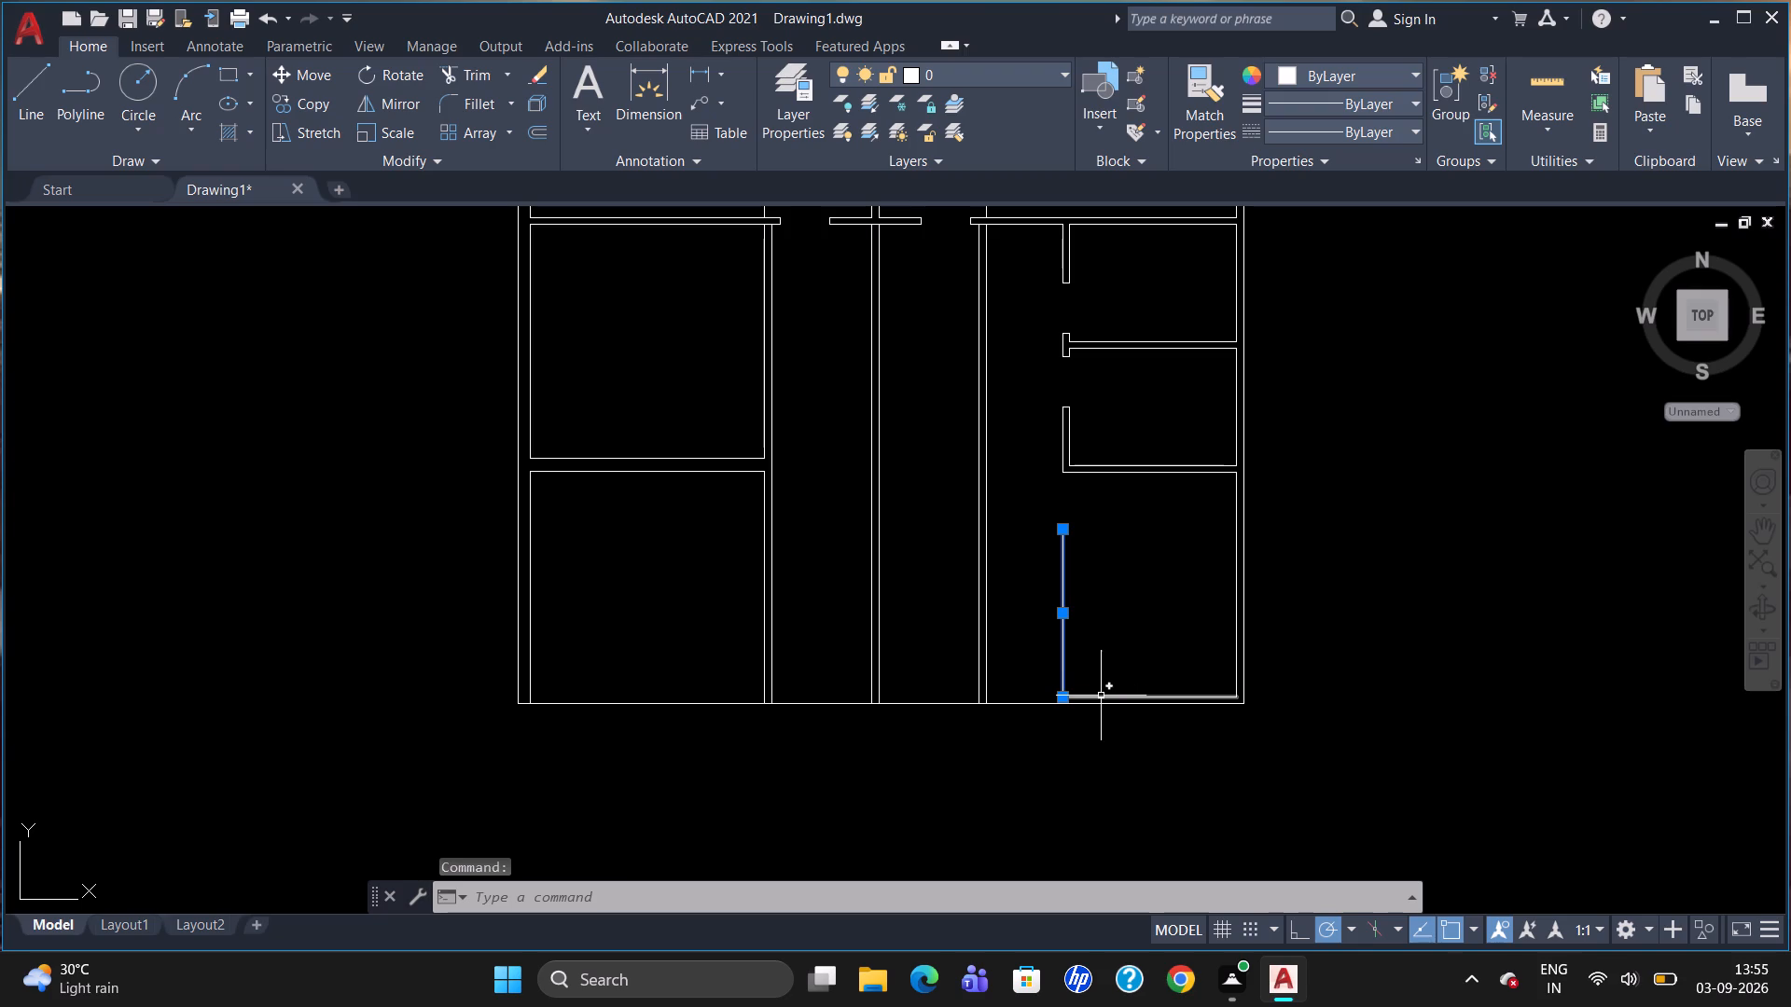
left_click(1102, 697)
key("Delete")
Draw a vertical line from the lower small room's inner southwest corner straight down to the bottom outline.
key("l")
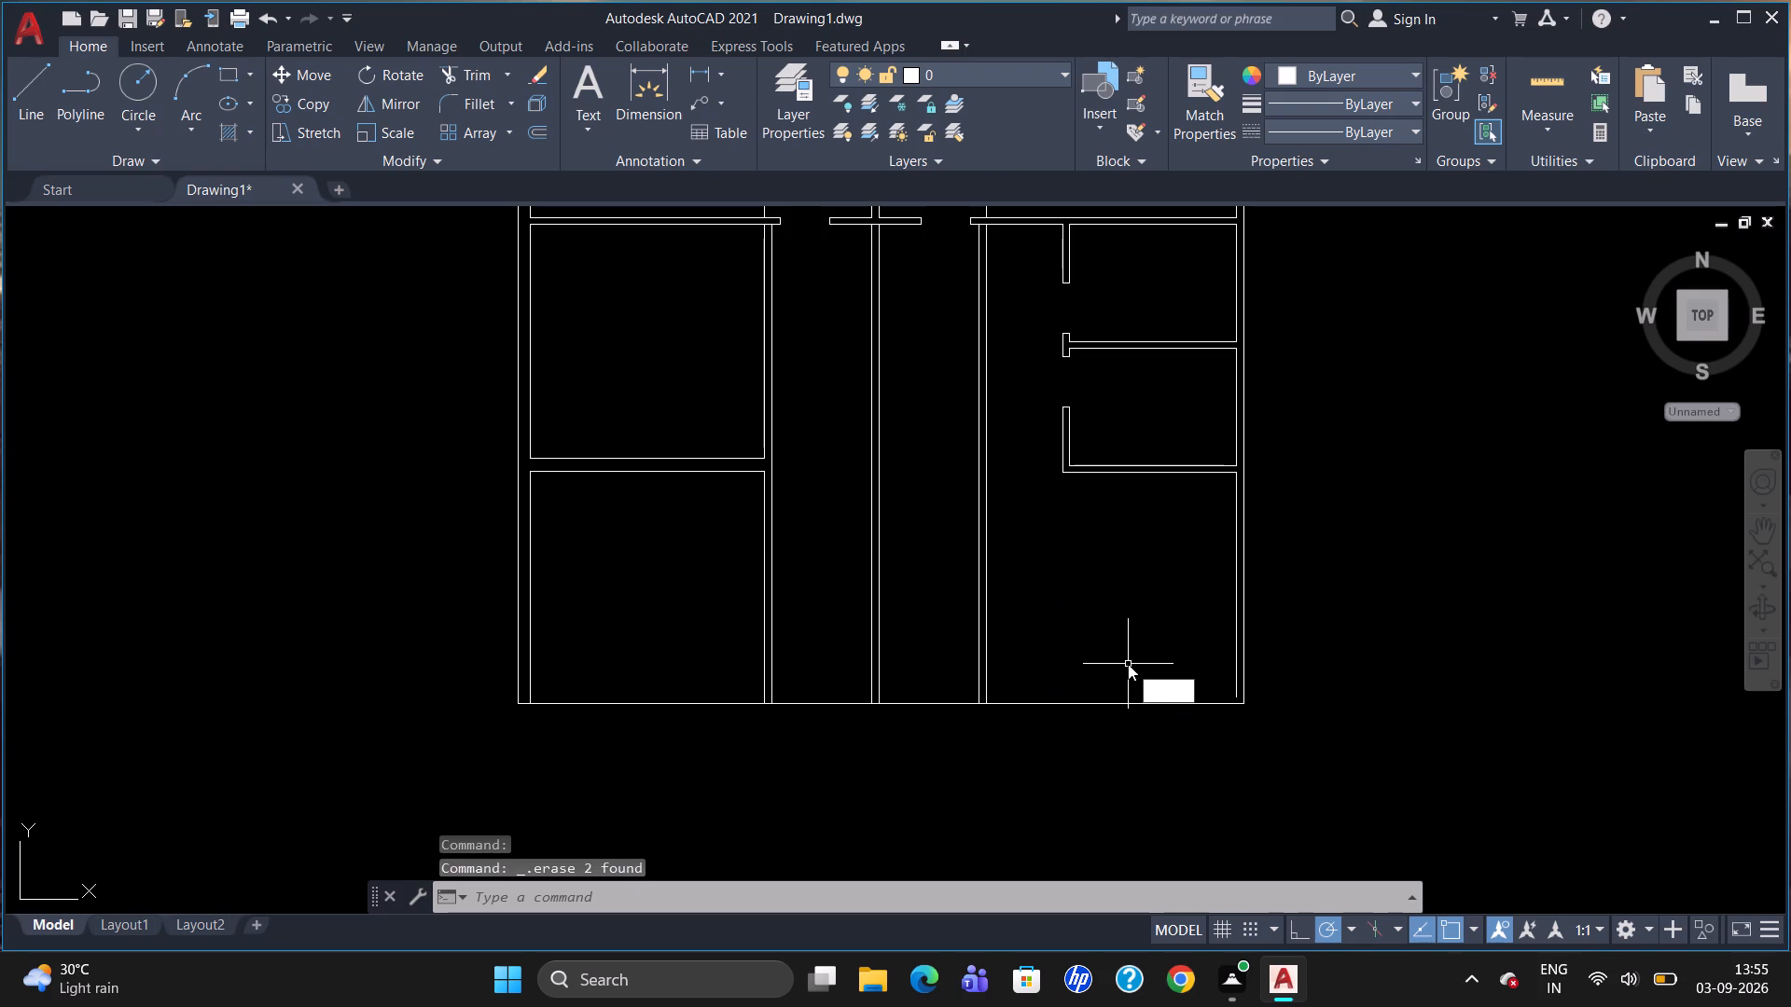
key("Return")
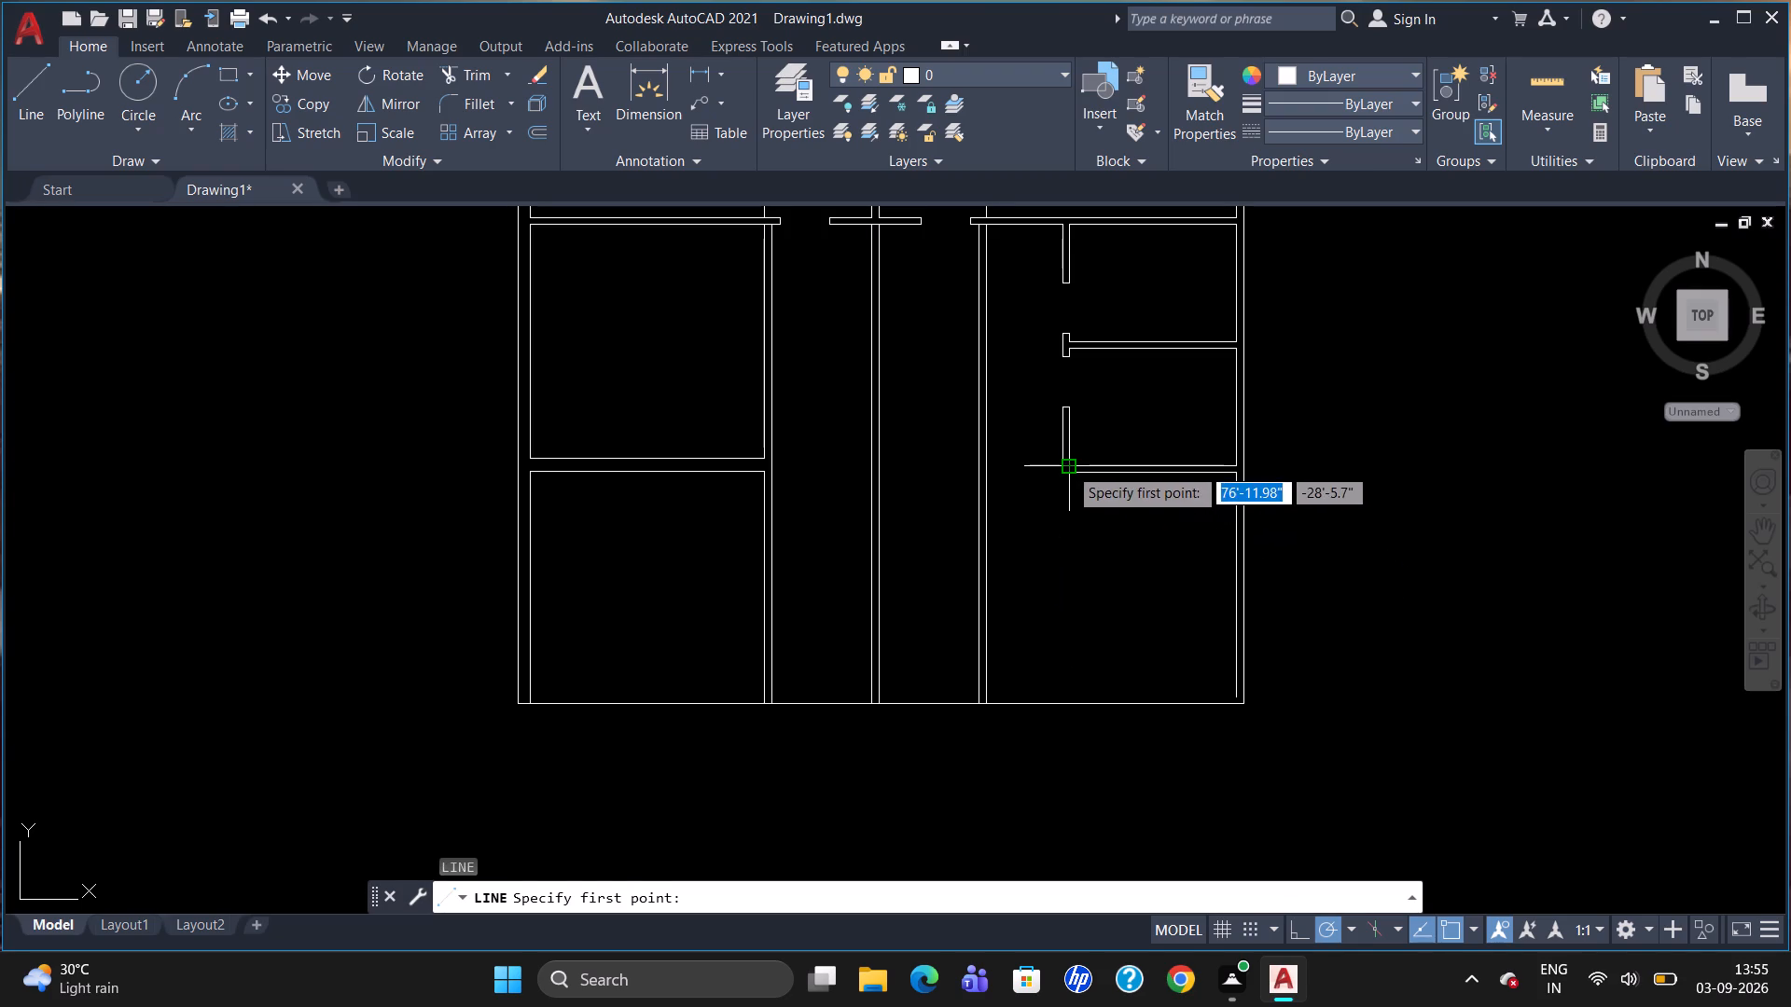
scroll(1067, 471, "up", 2)
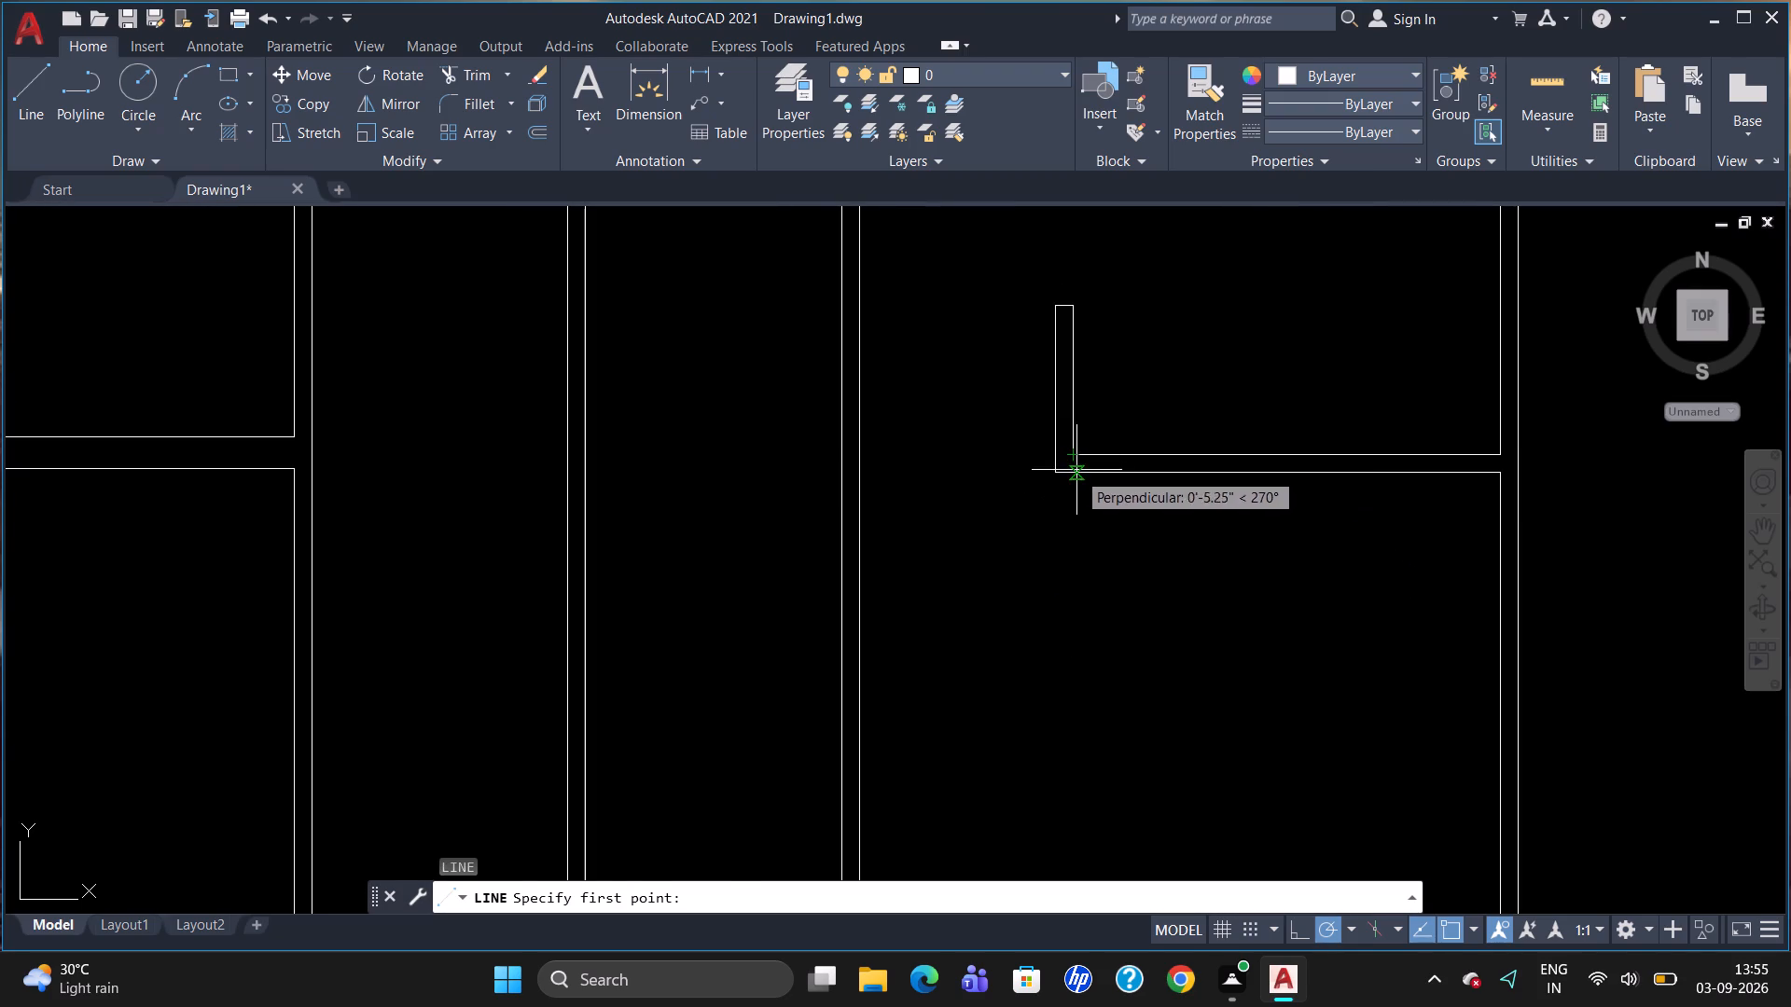
left_click_drag(1073, 452, 1082, 487)
scroll(1079, 602, "down", 3)
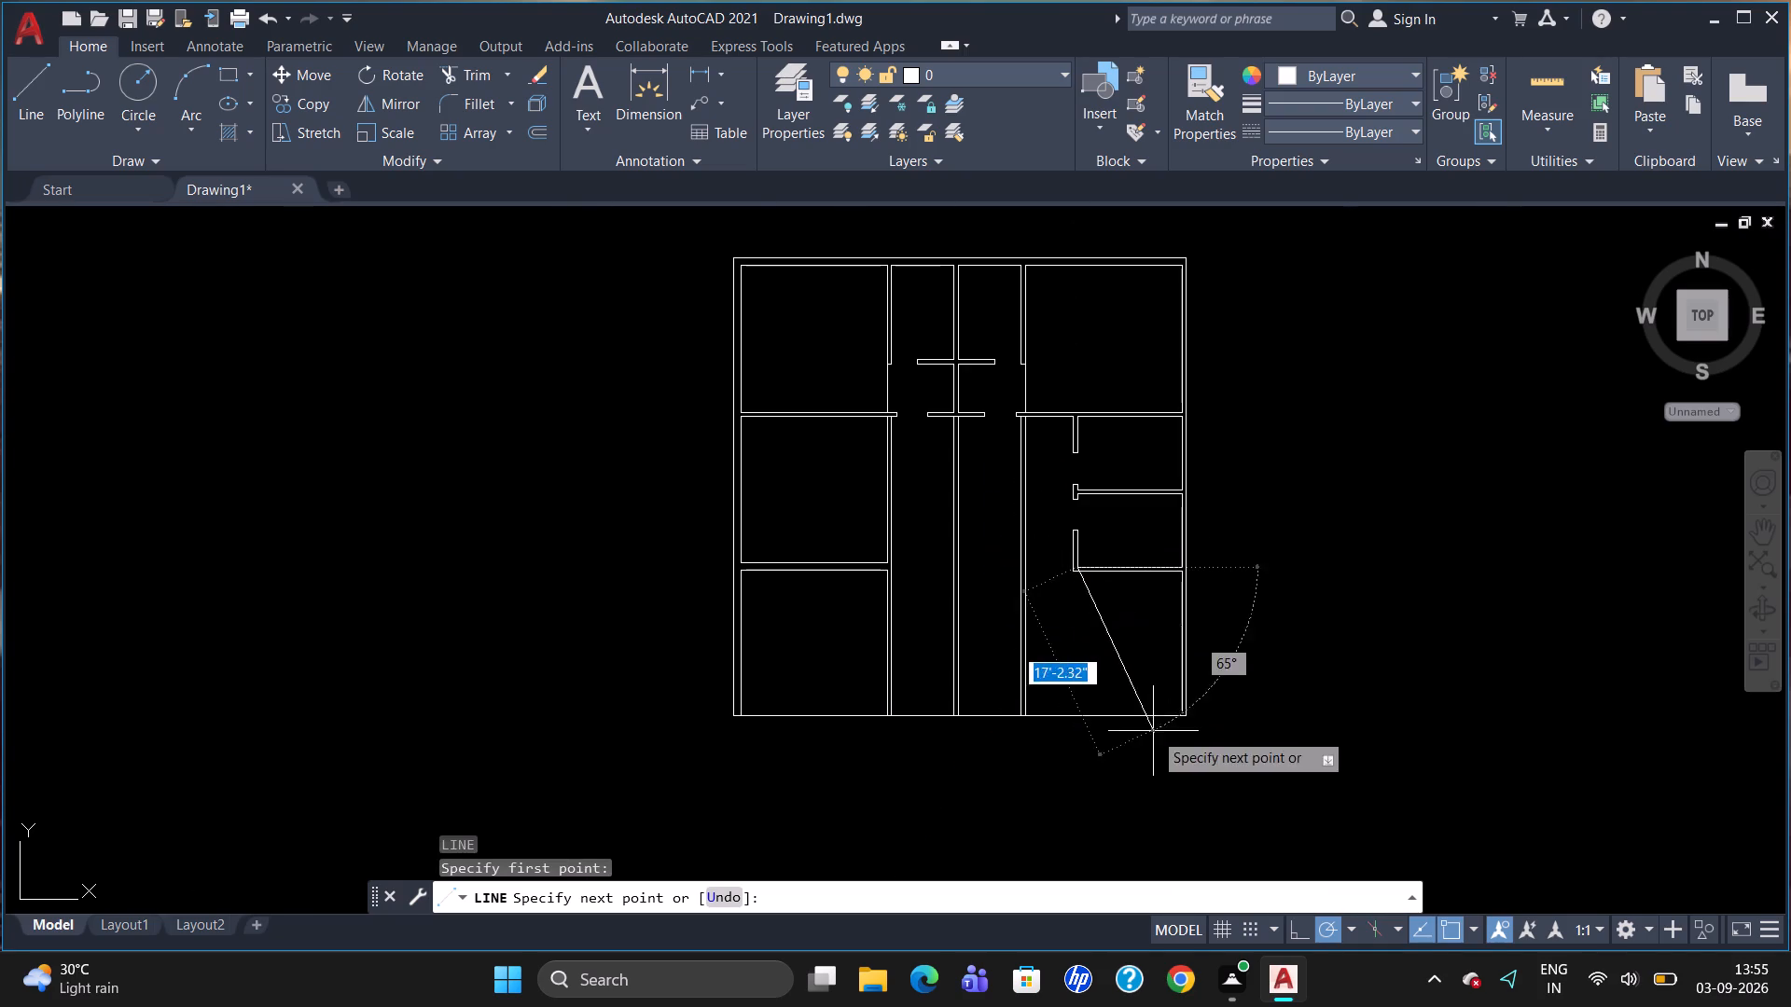
left_click(1075, 710)
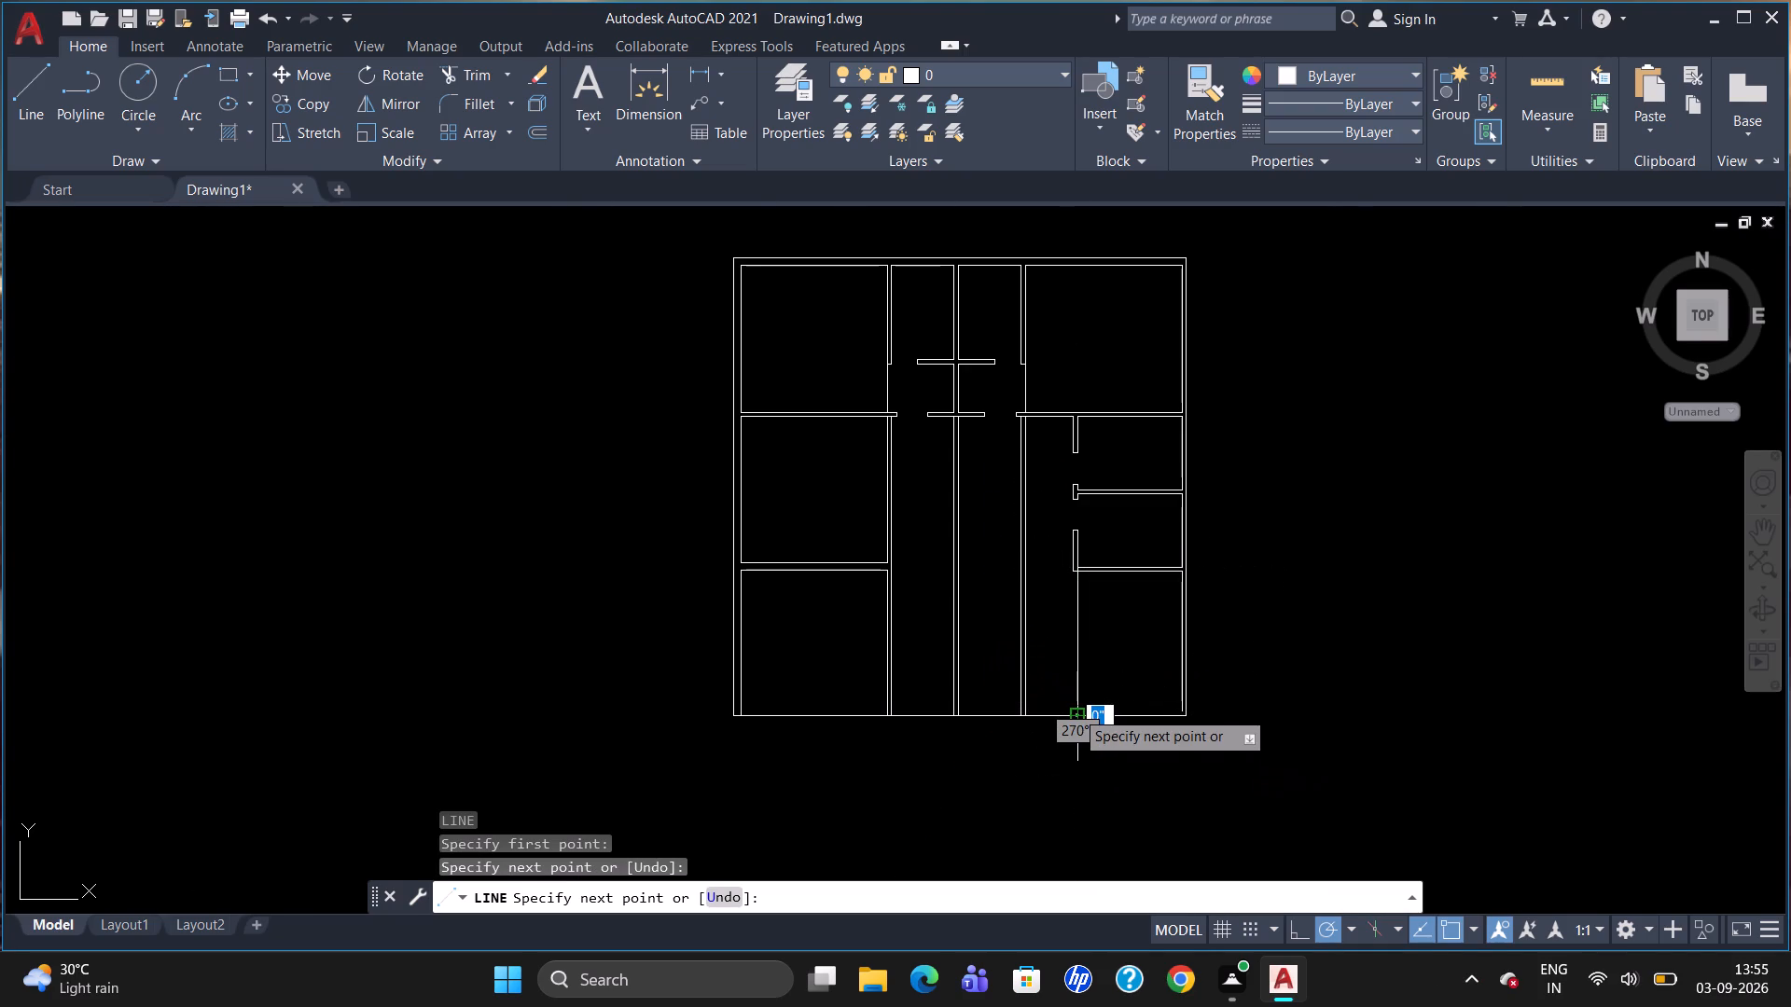
key("Escape")
Offset the new vertical line below the small rooms 5" to the west to form the partition's other face.
key("o")
key("Return")
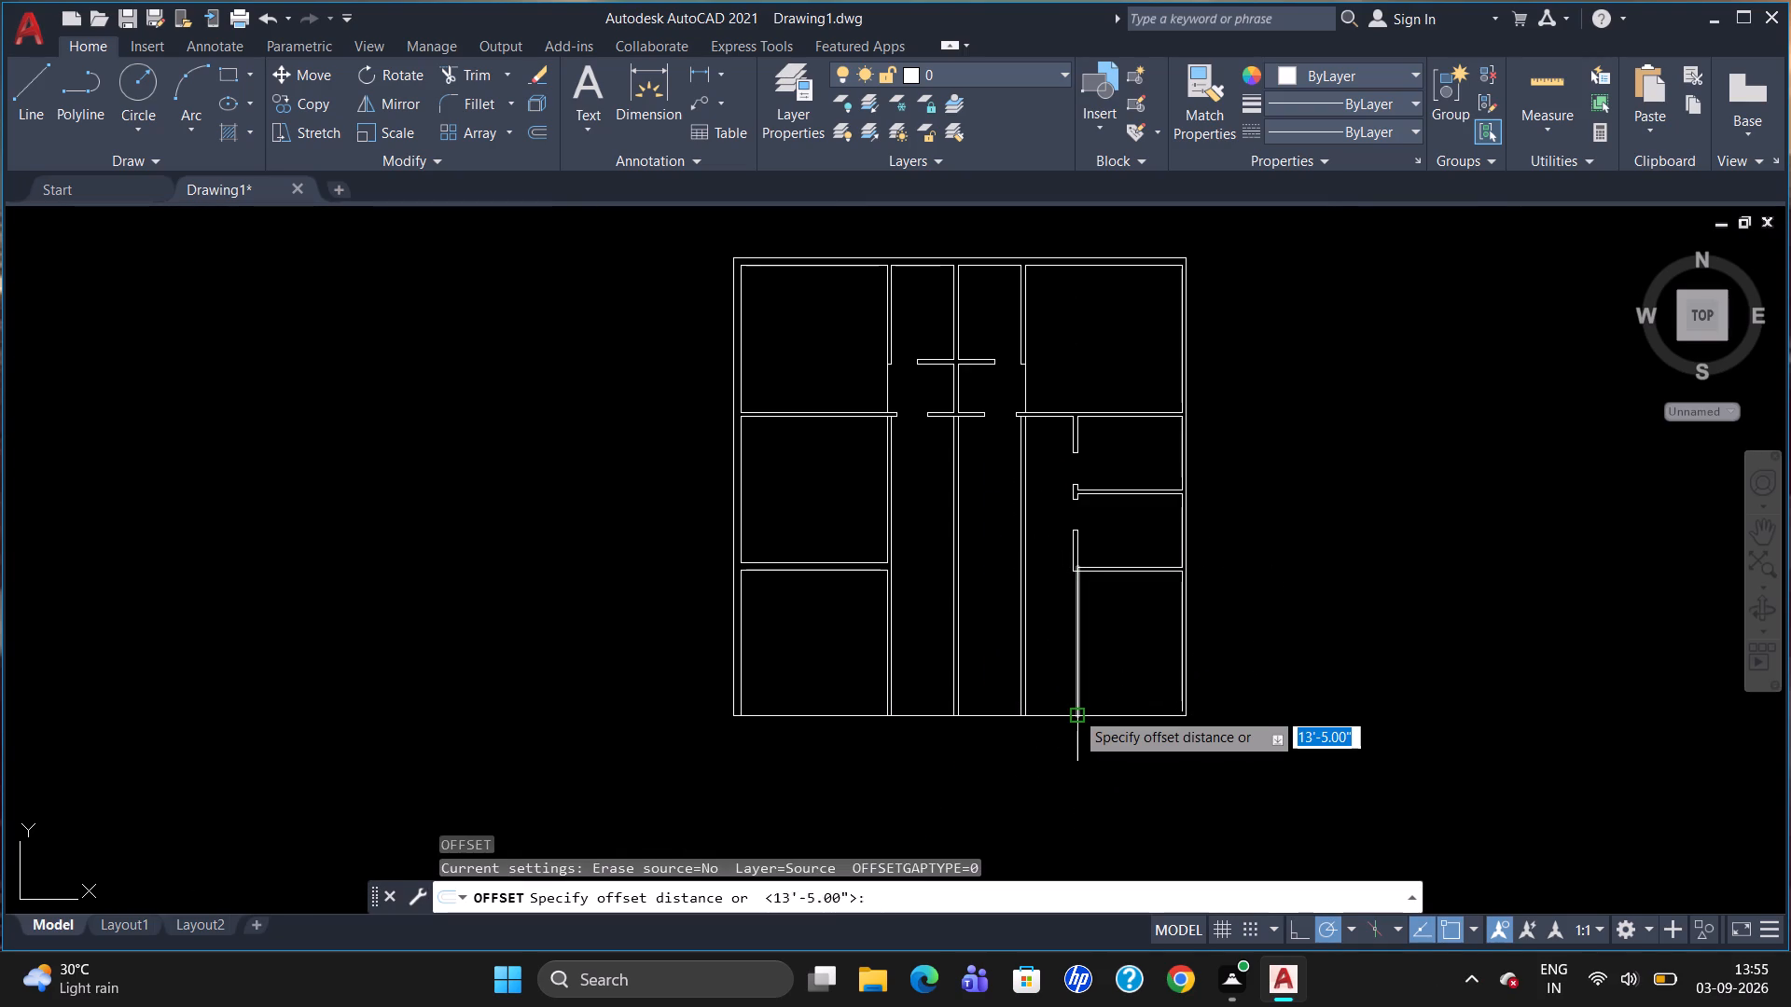
type("5\"")
key("Return")
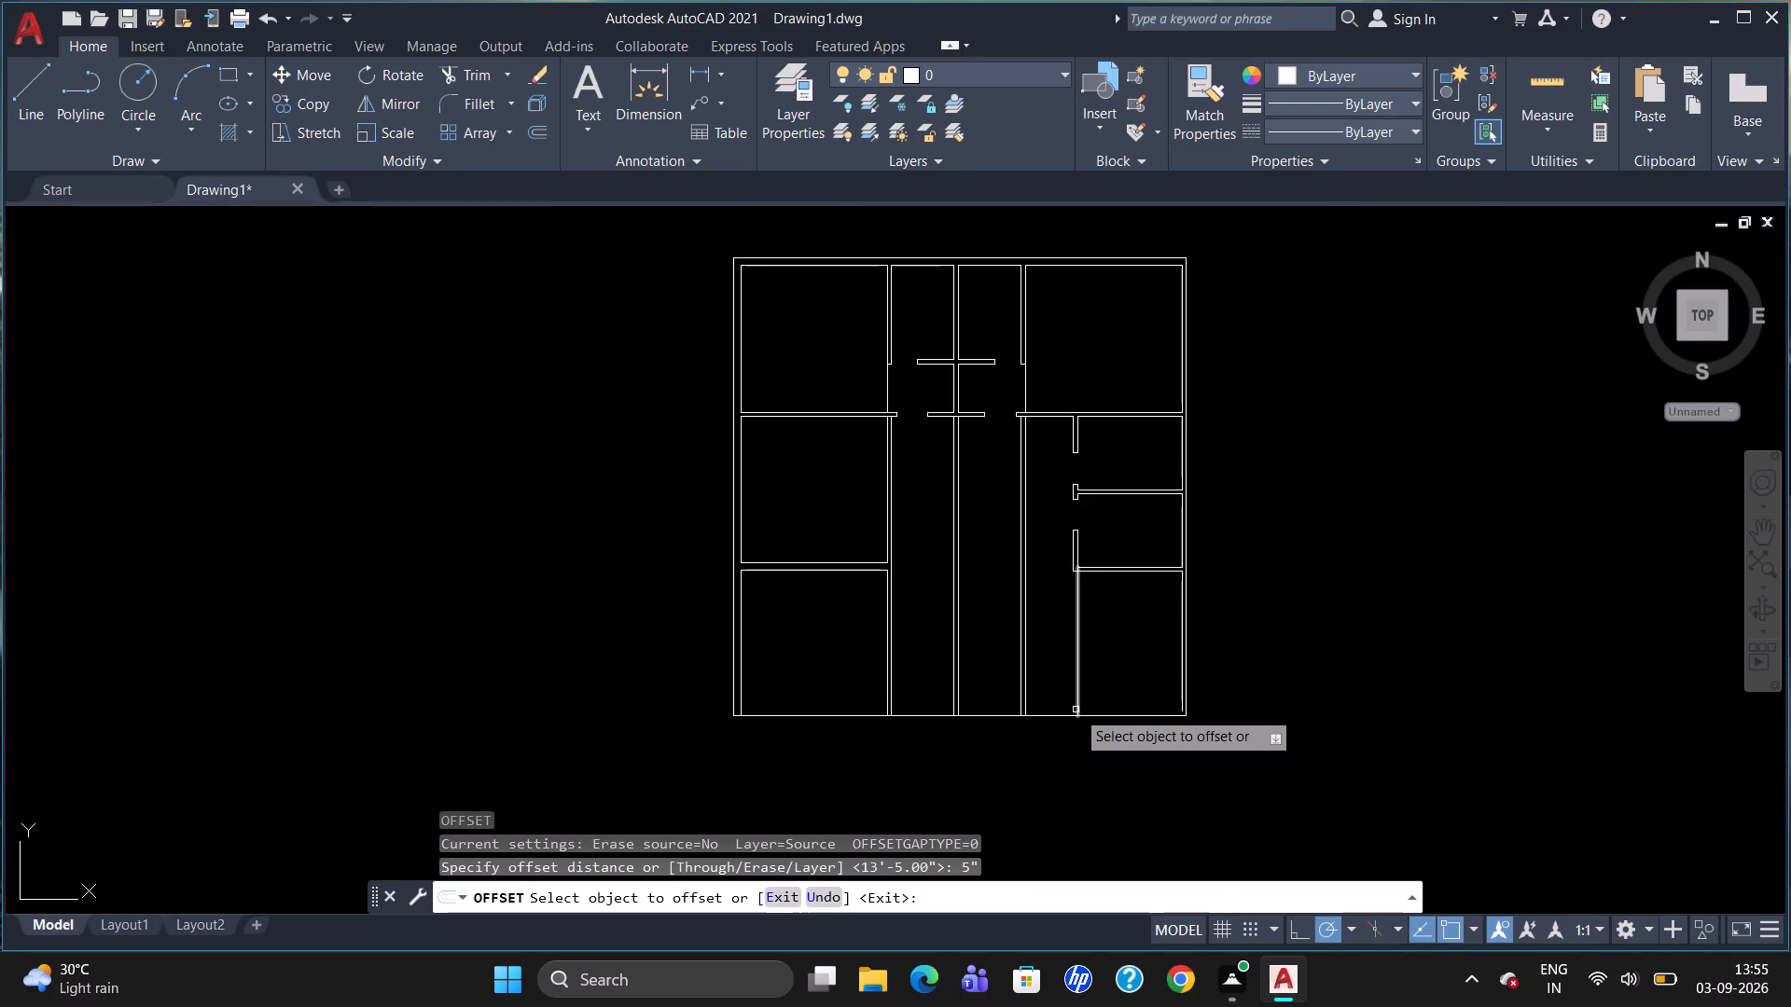
left_click(1076, 665)
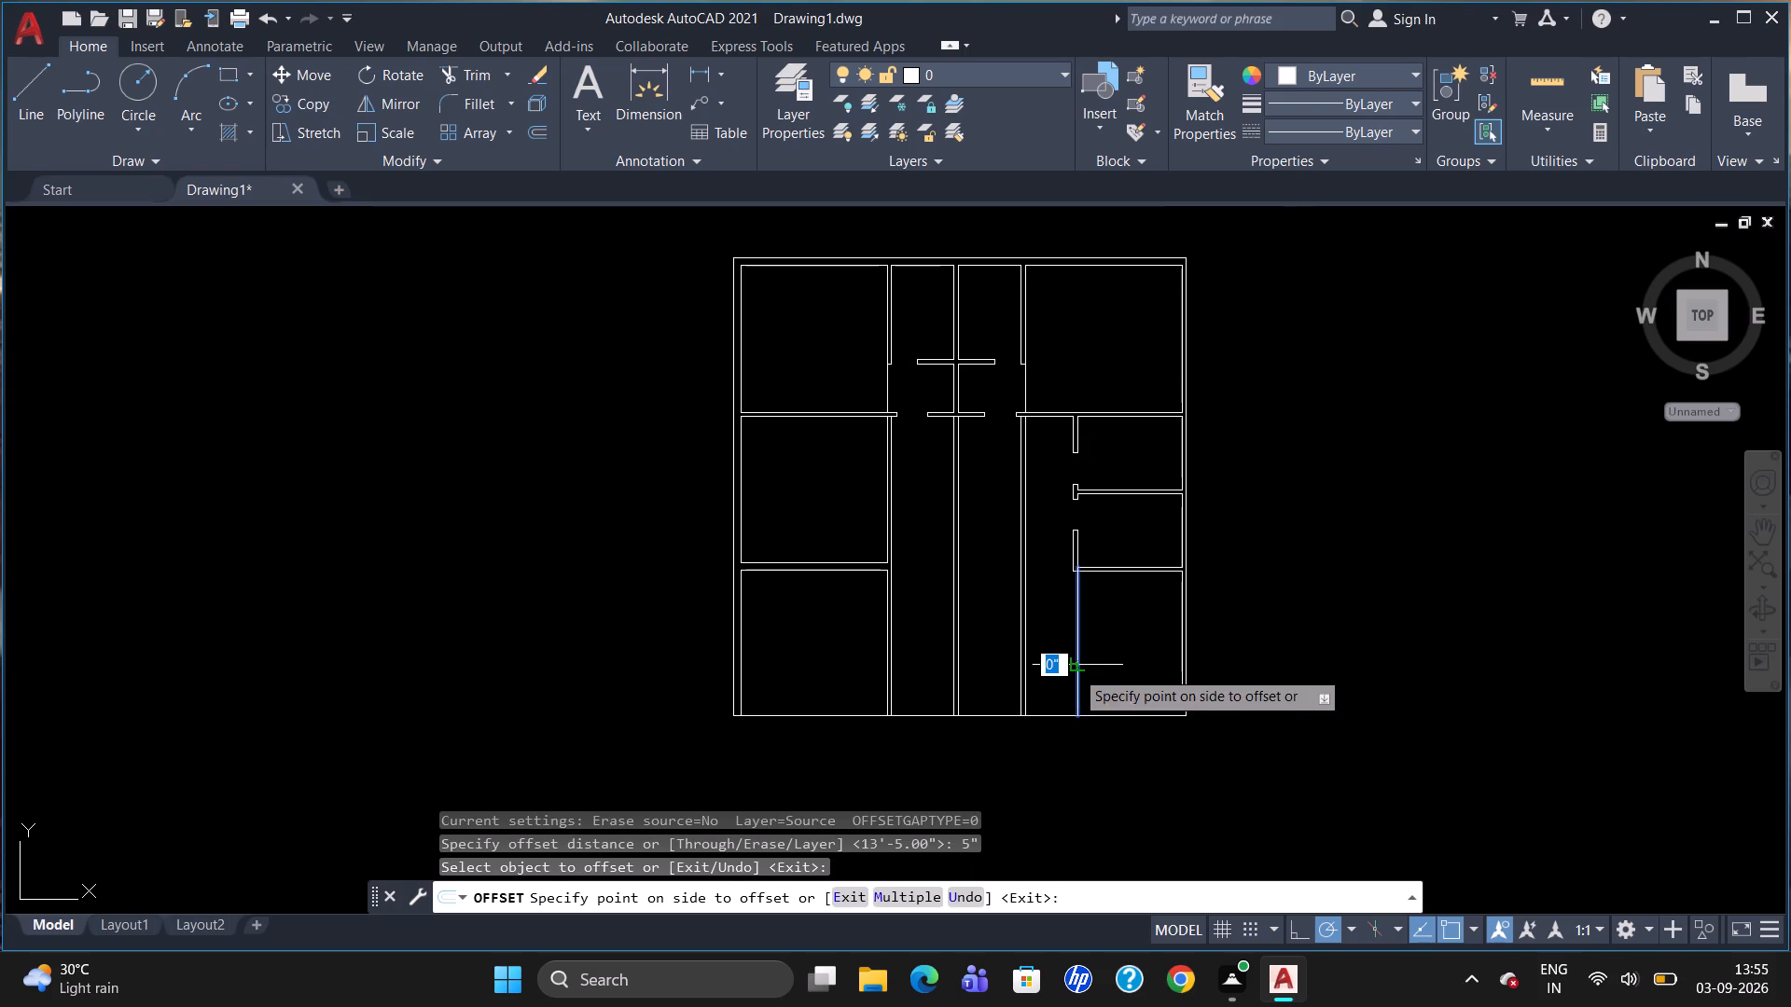
left_click(1066, 674)
scroll(1072, 658, "up", 2)
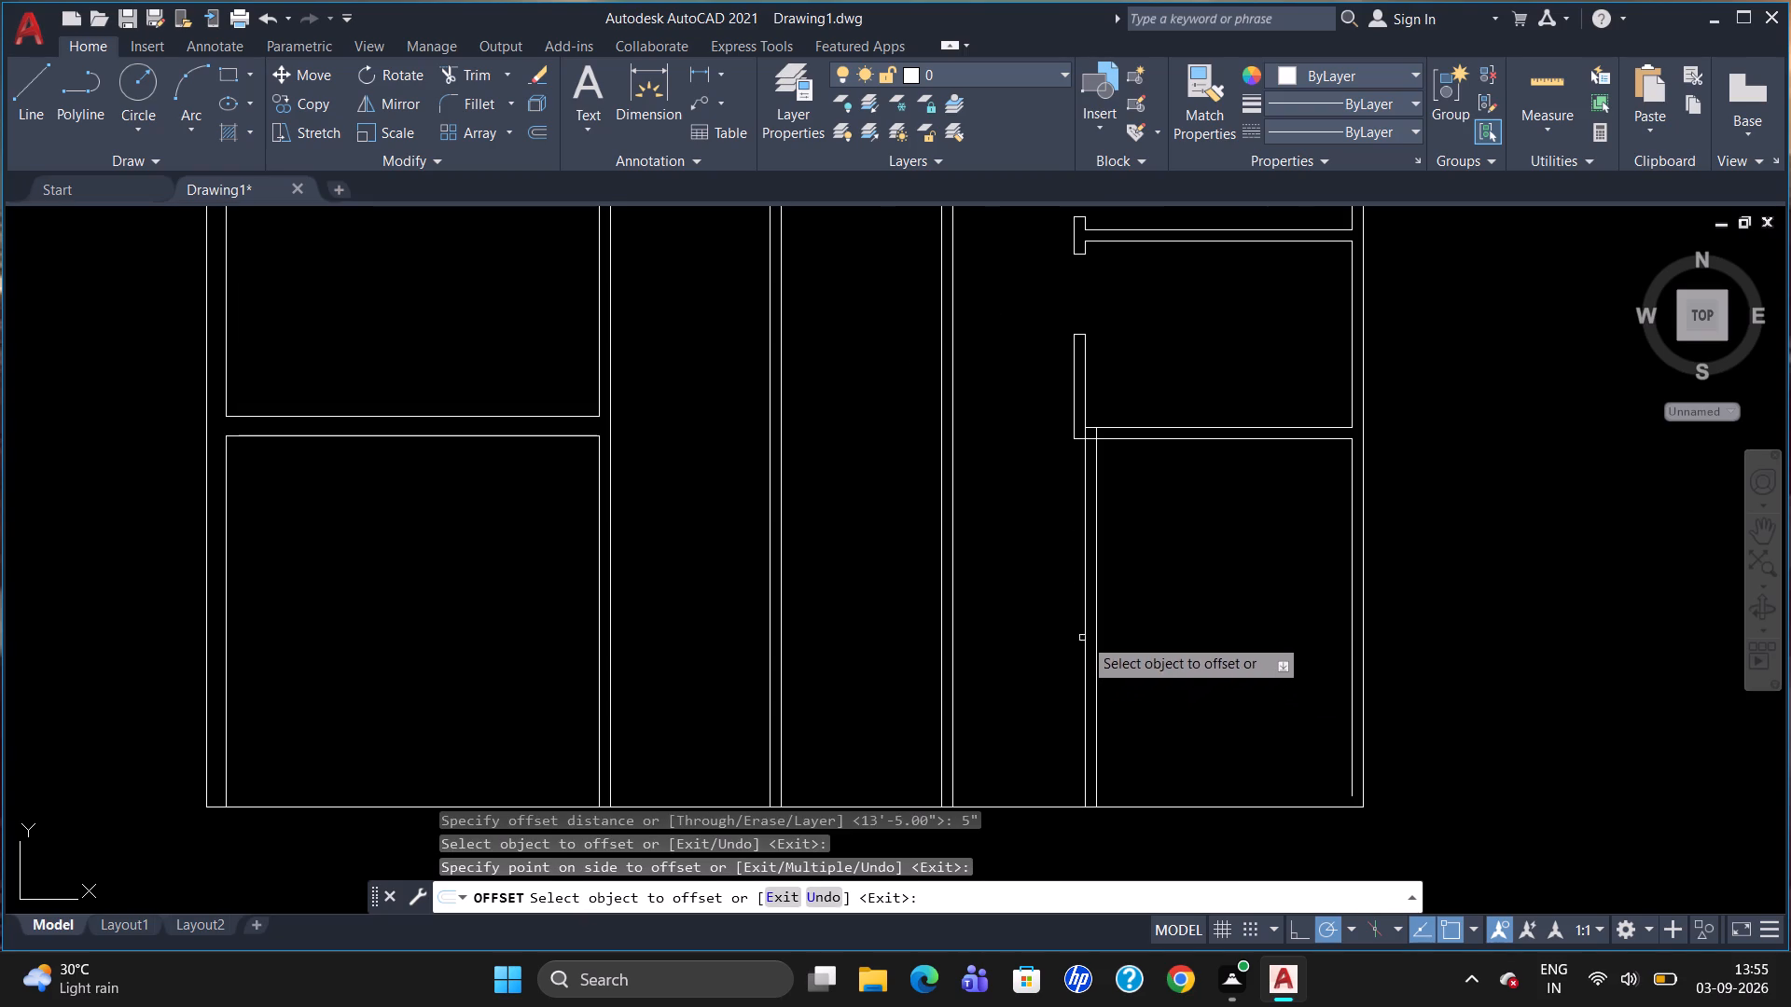
left_click(1085, 630)
left_click(1074, 642)
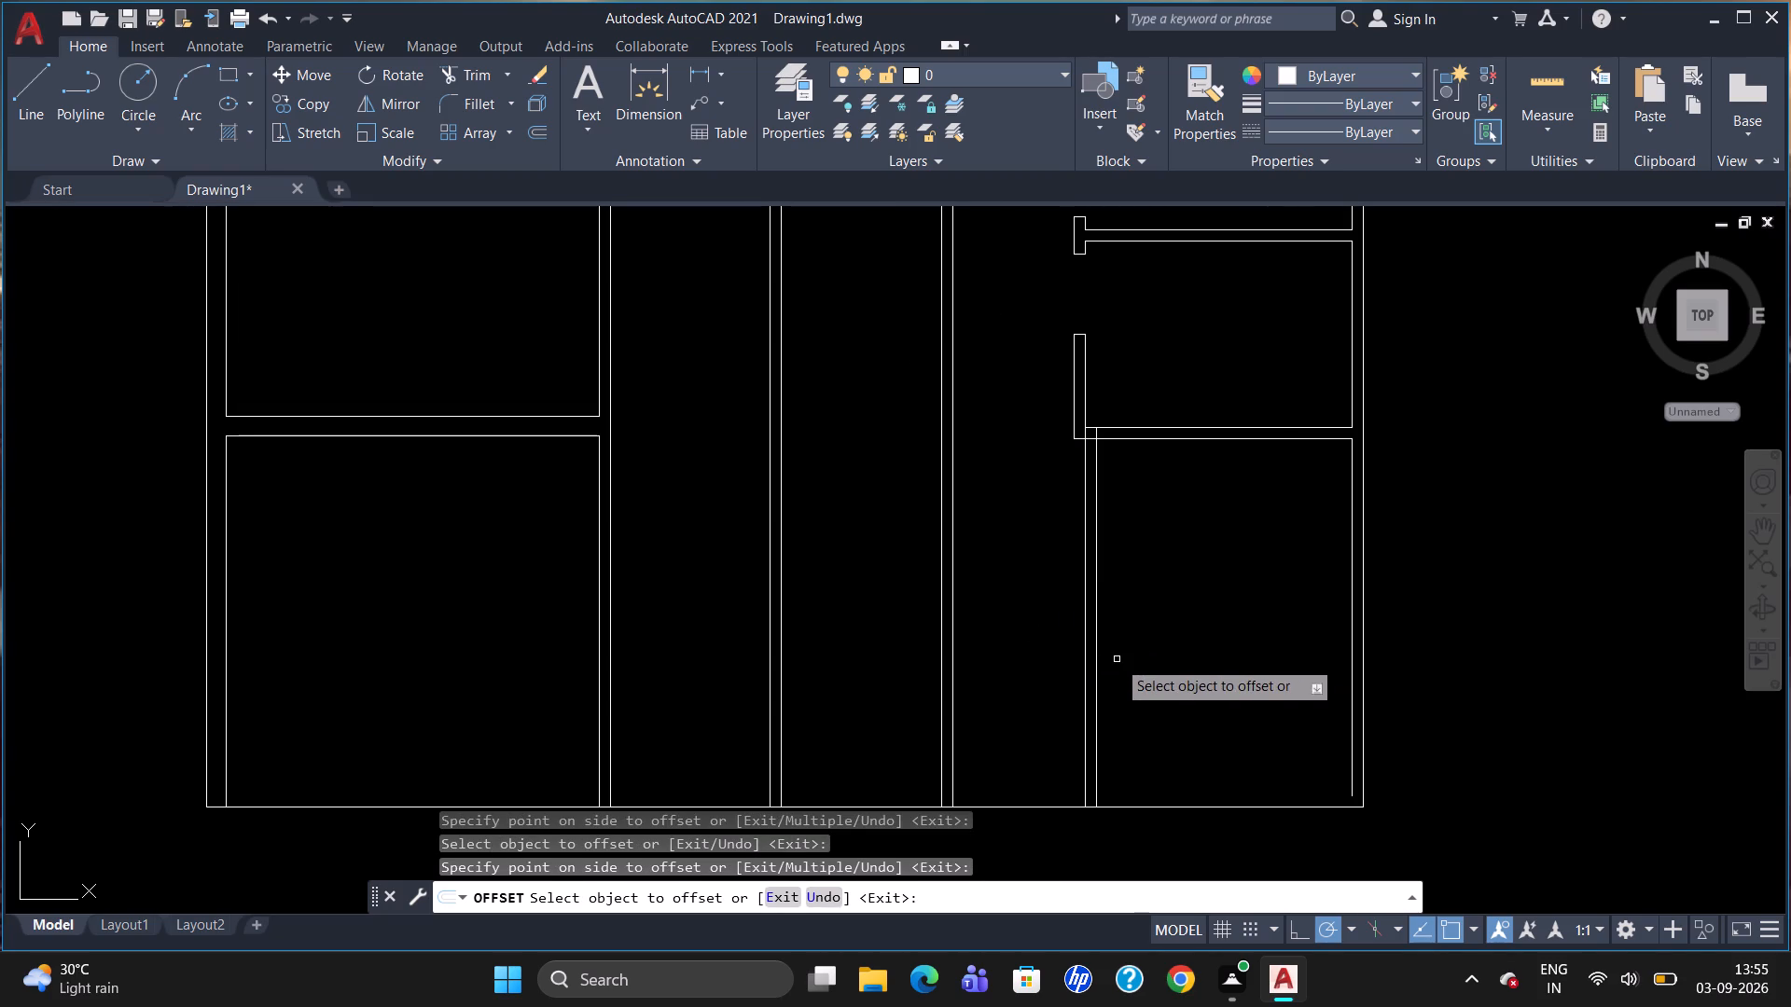
left_click(1087, 656)
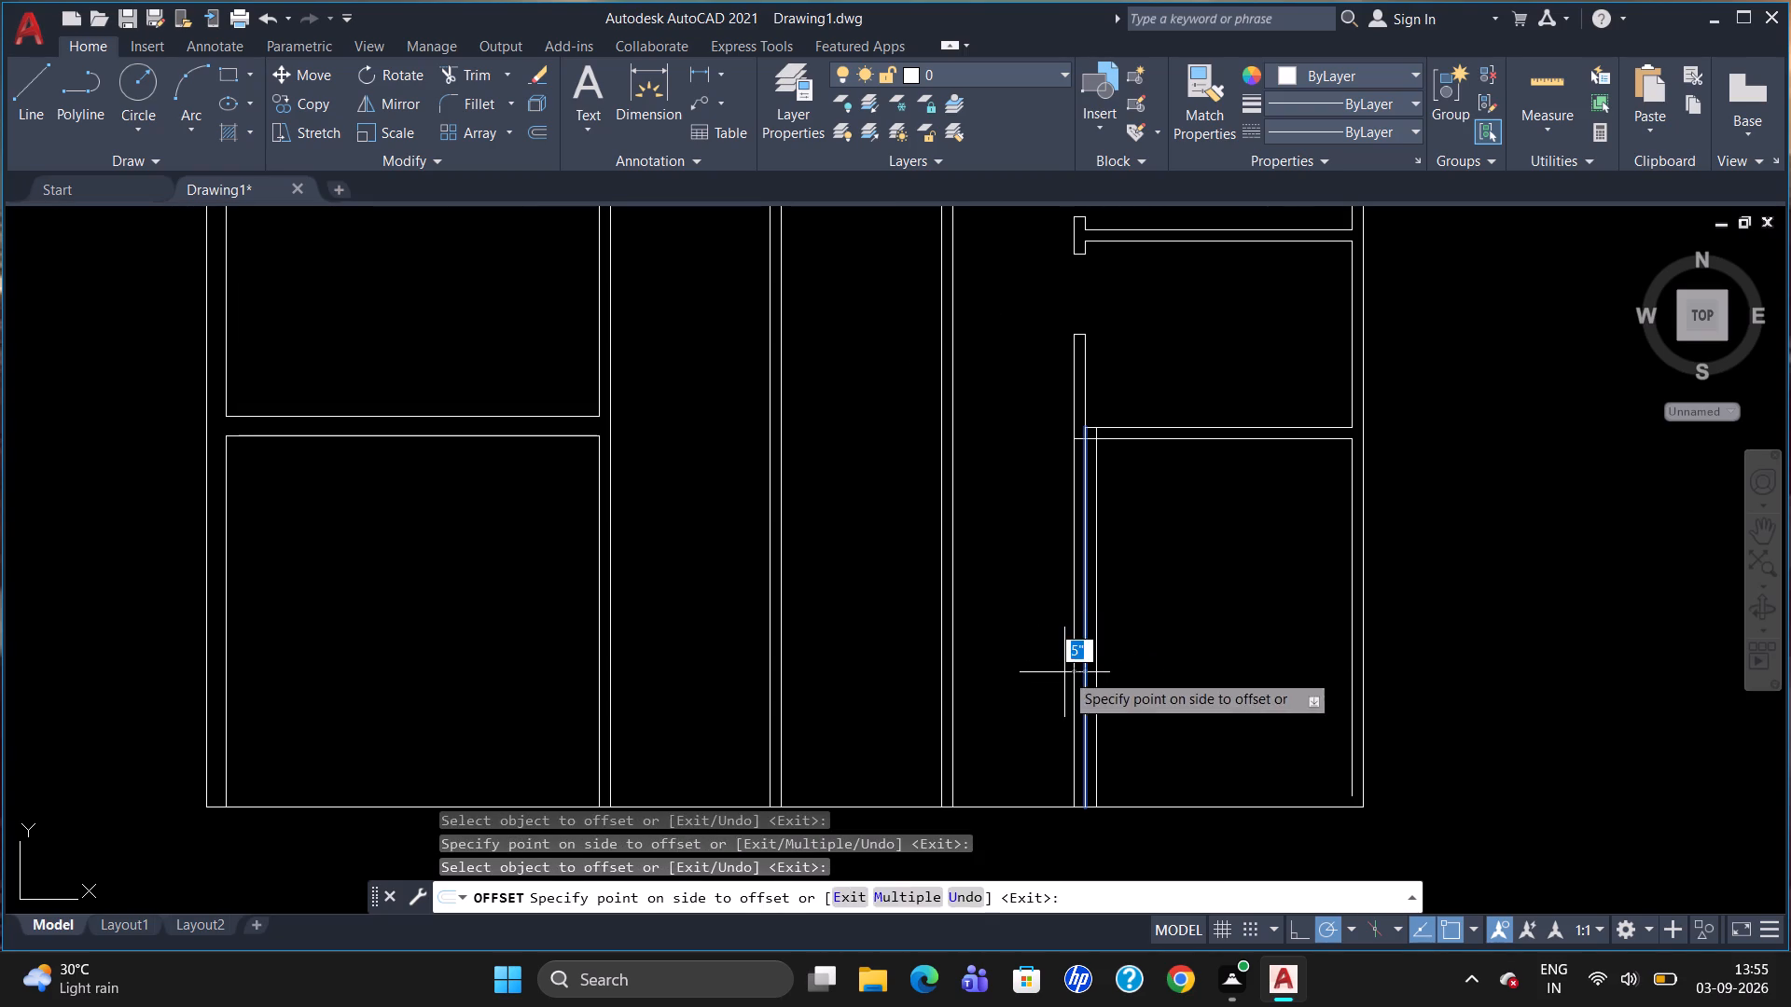
left_click(1064, 672)
key("Escape")
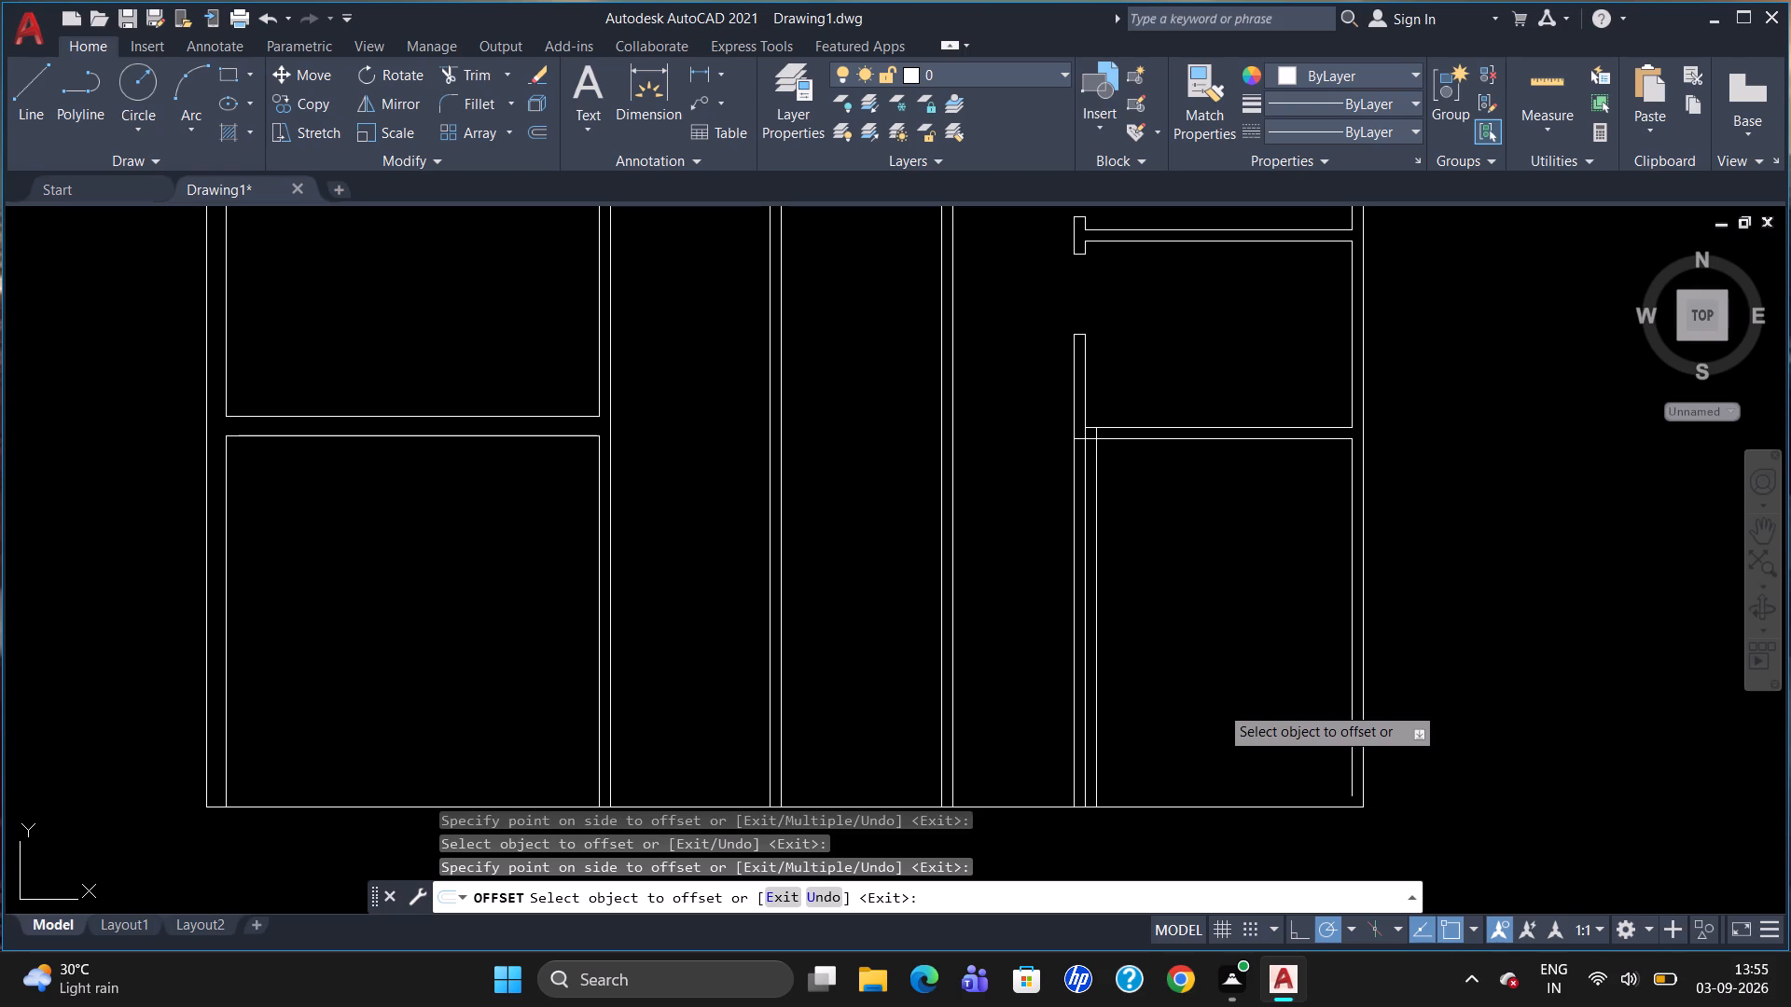
Delete the extra offset line on the east side of the new vertical partition in the lower eastern room.
left_click(1096, 633)
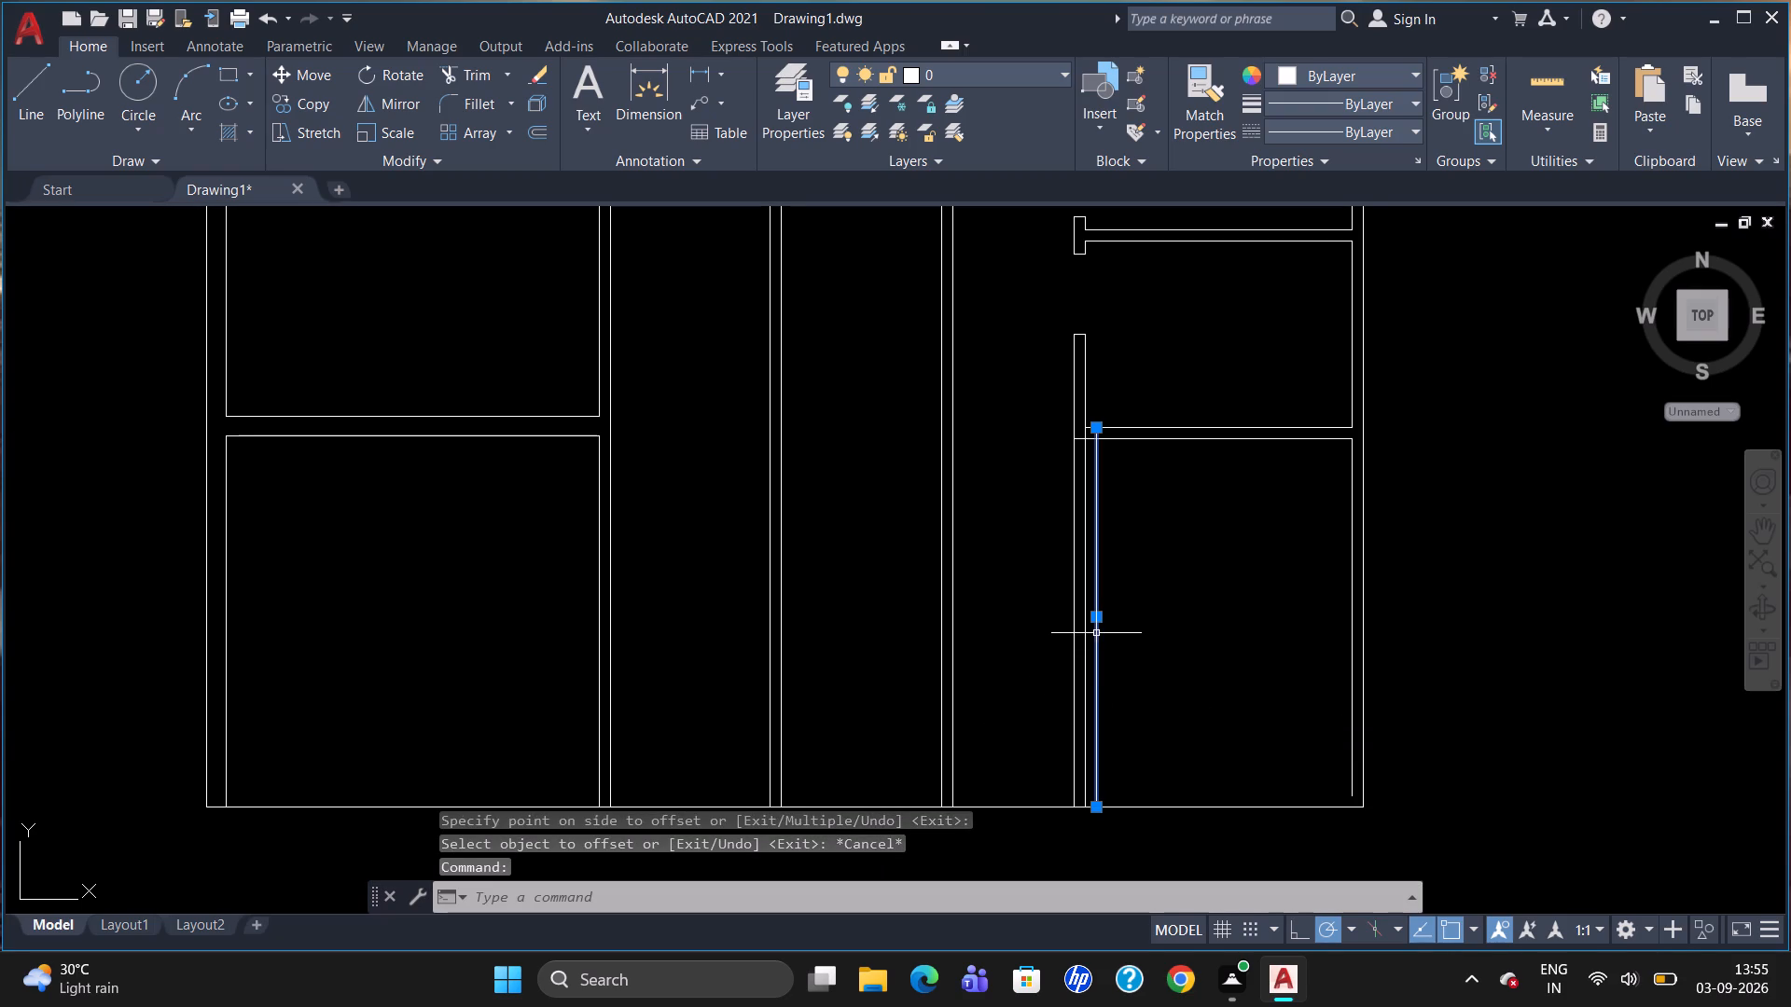
key("Delete")
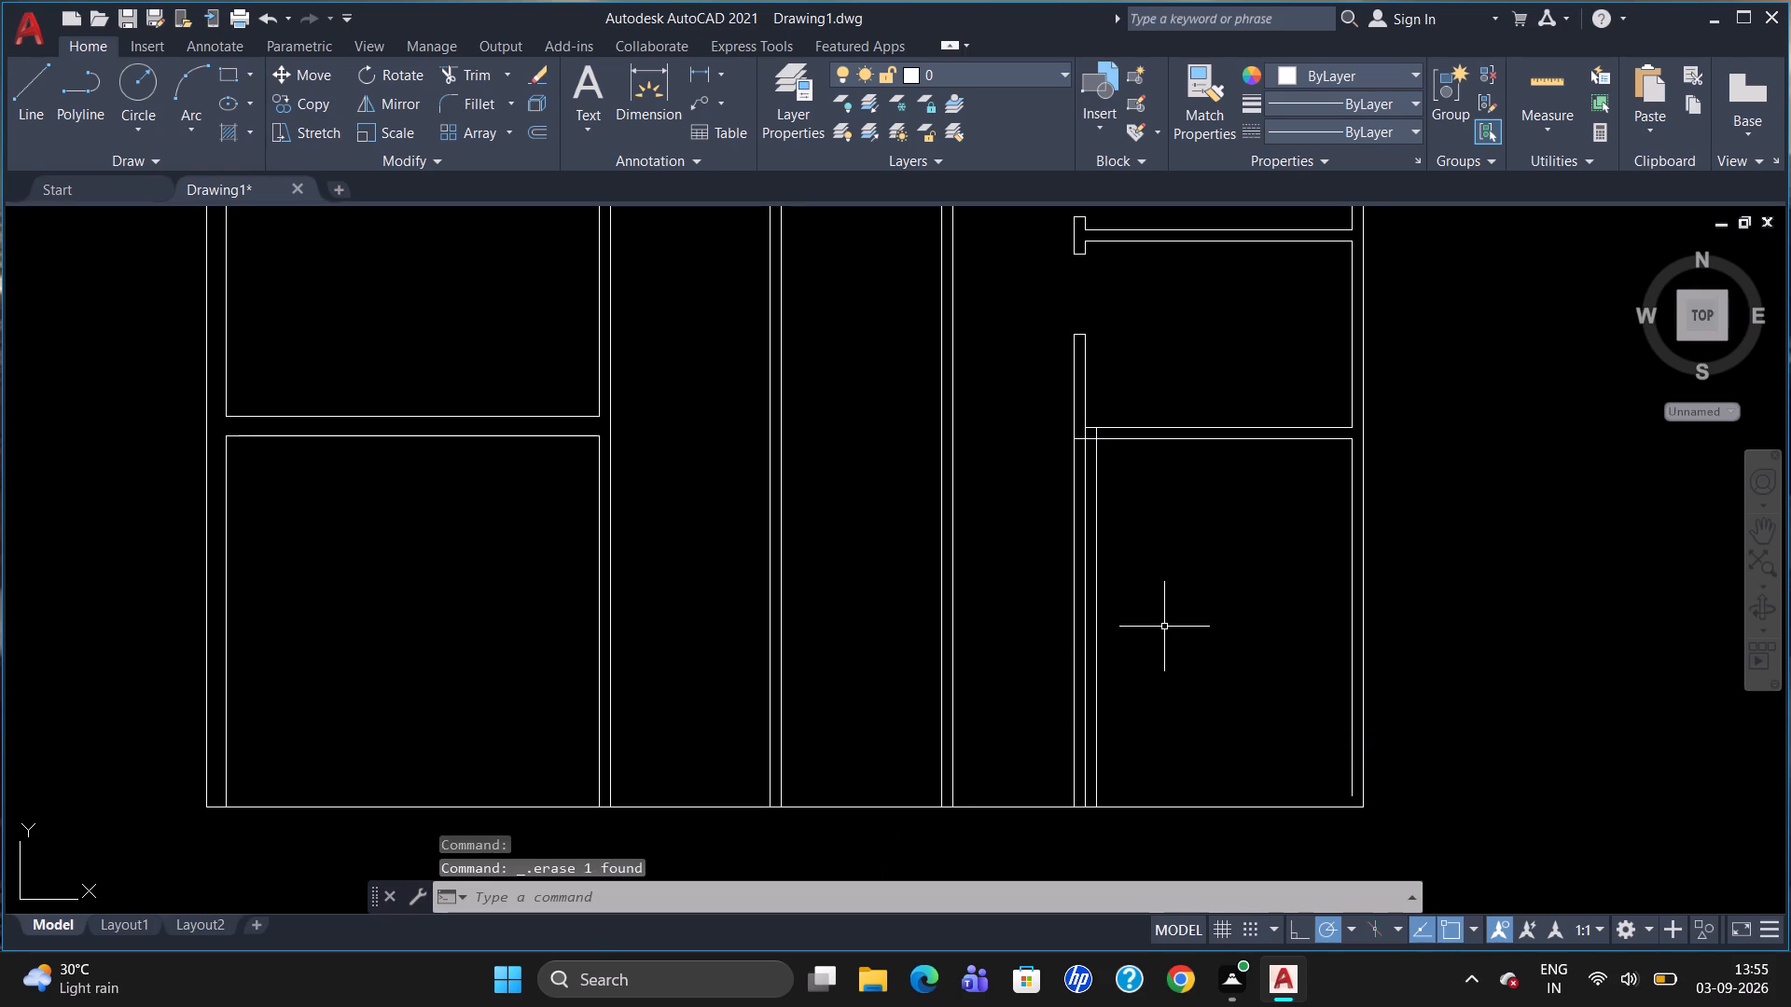
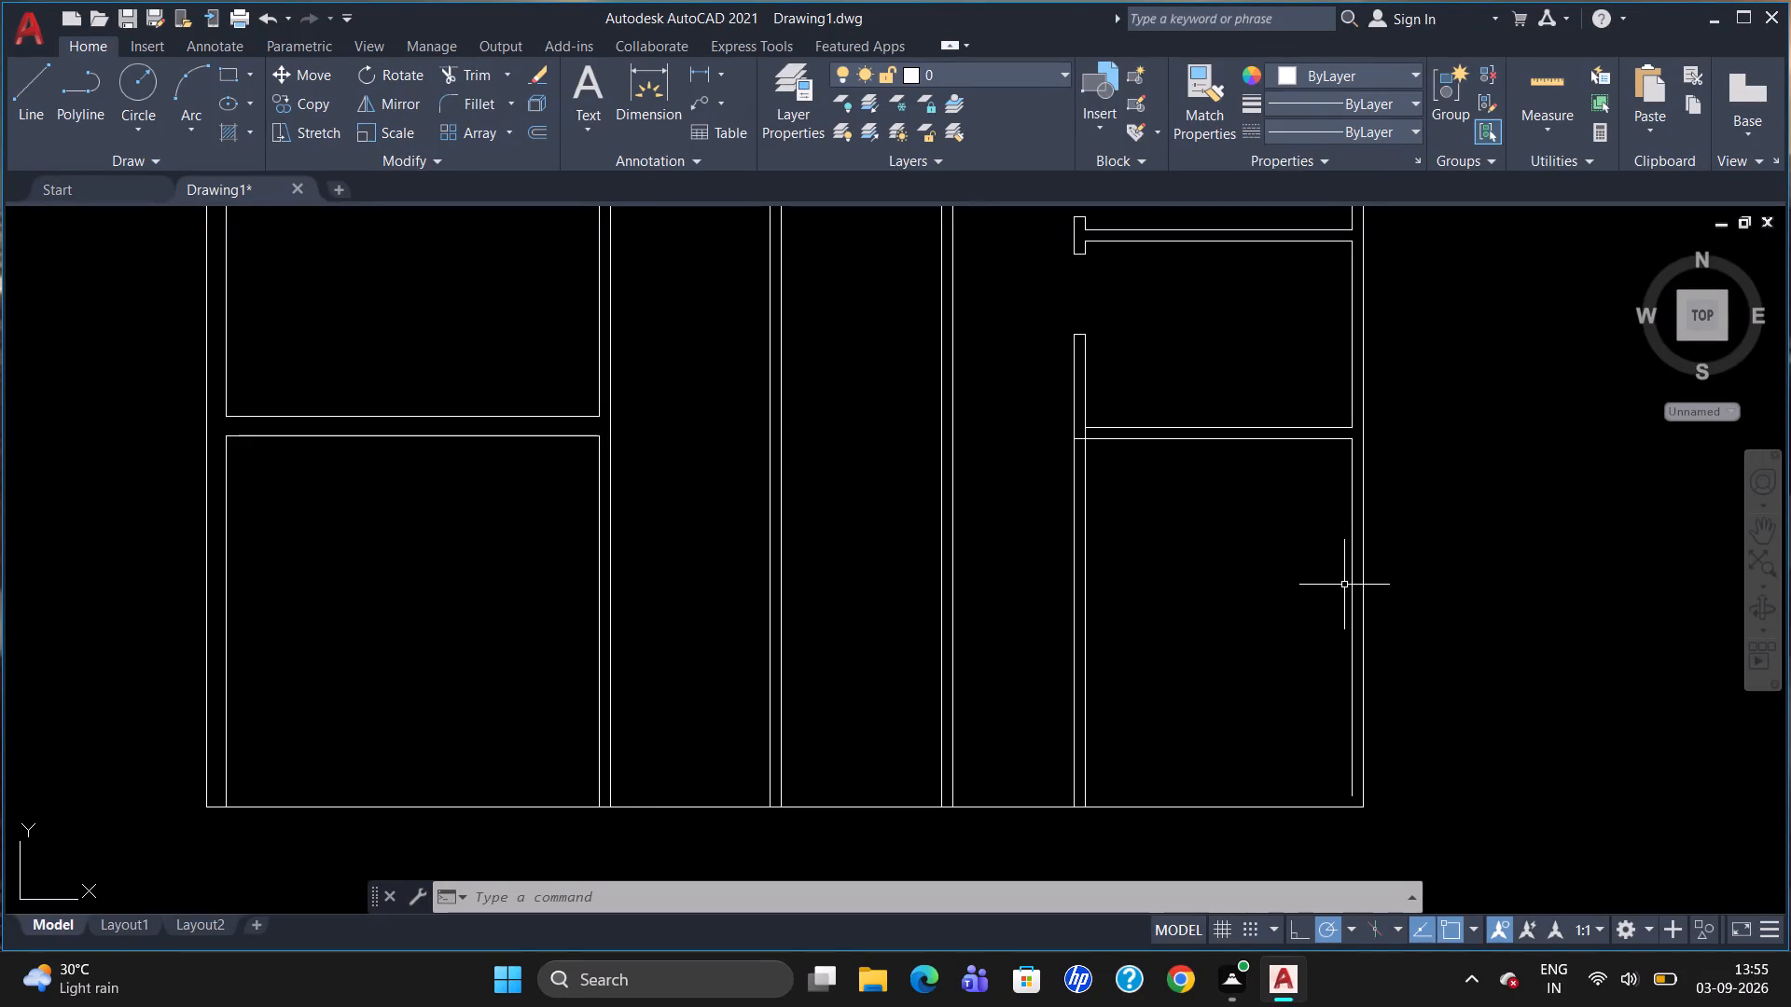
Trim the short vertical segment between the two horizontal wall faces where the lower eastern partition meets the small room.
type("TR")
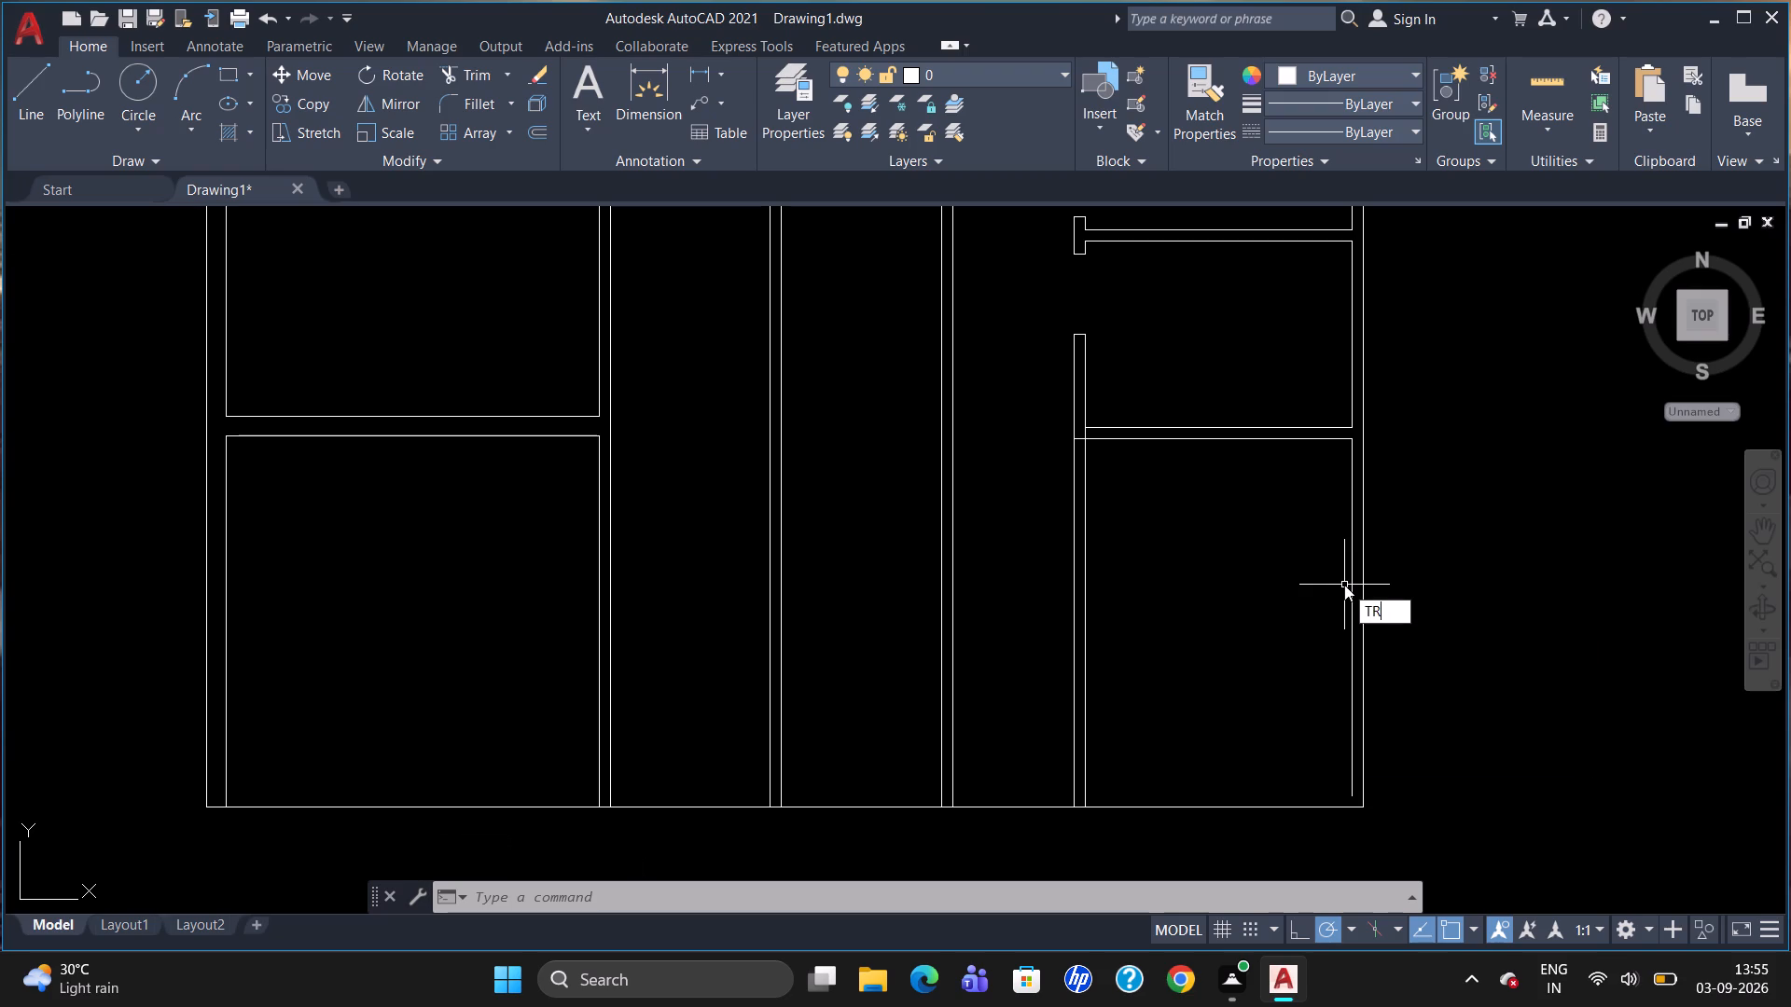
key("Return")
key("Return")
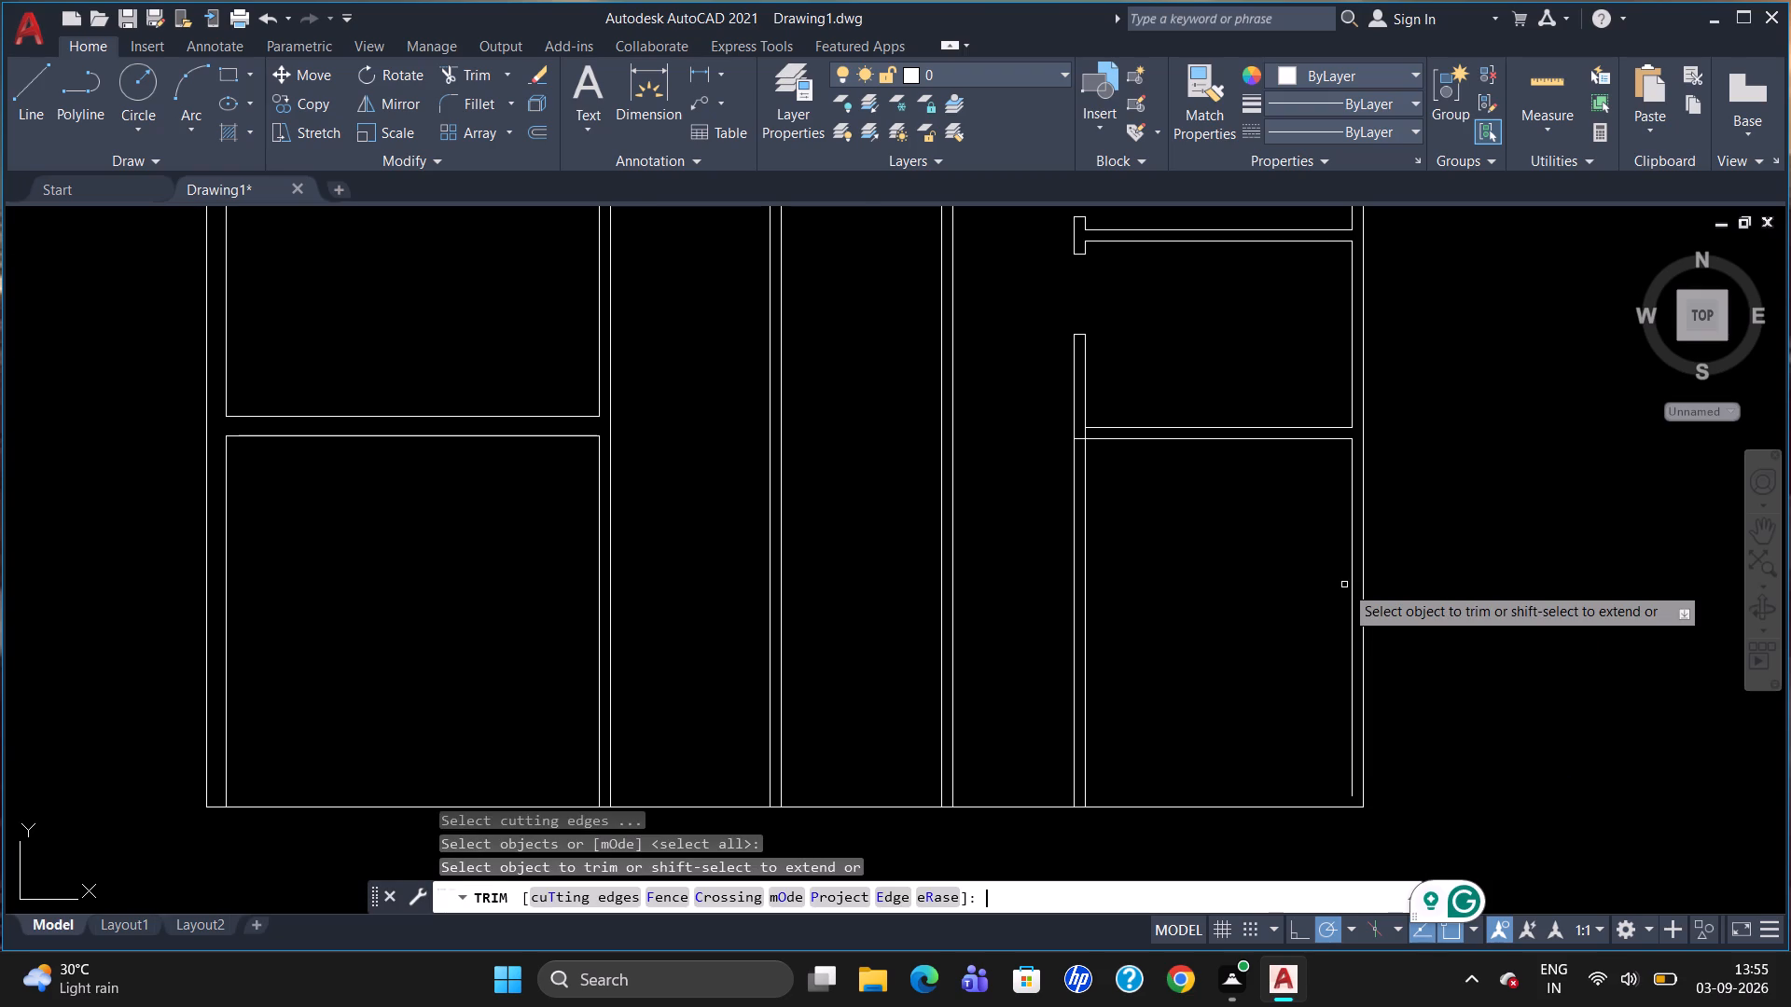
left_click(1087, 435)
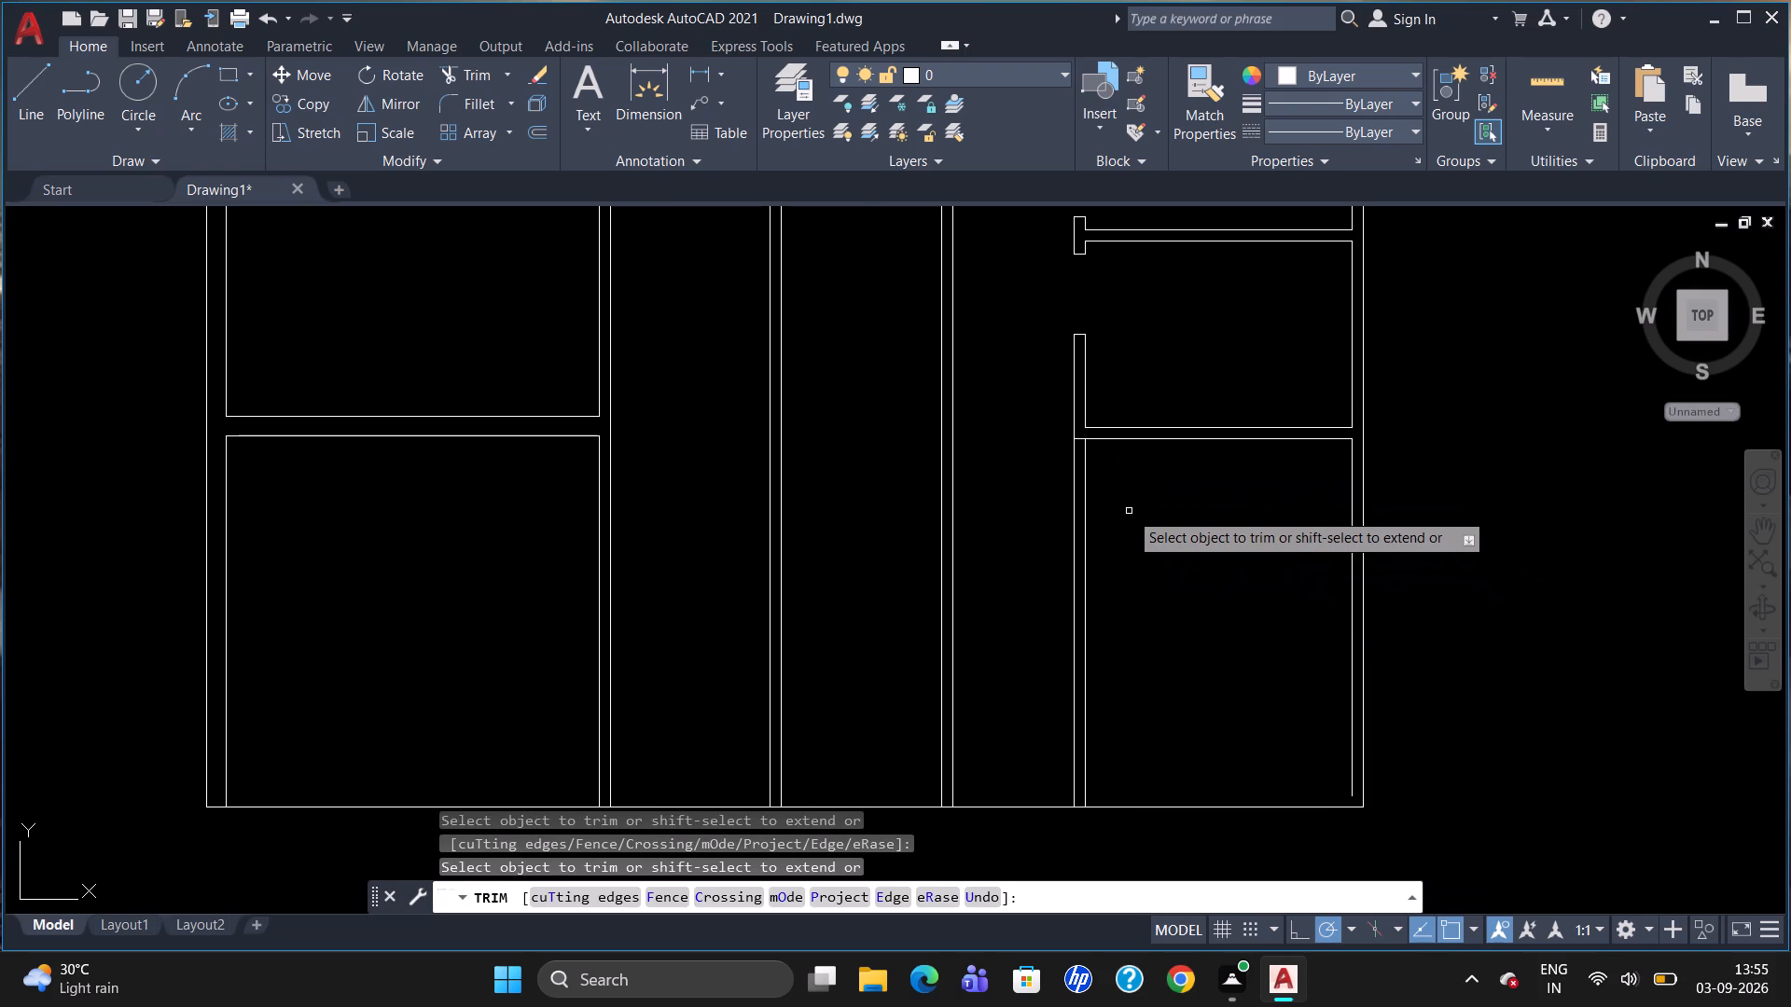
key("Escape")
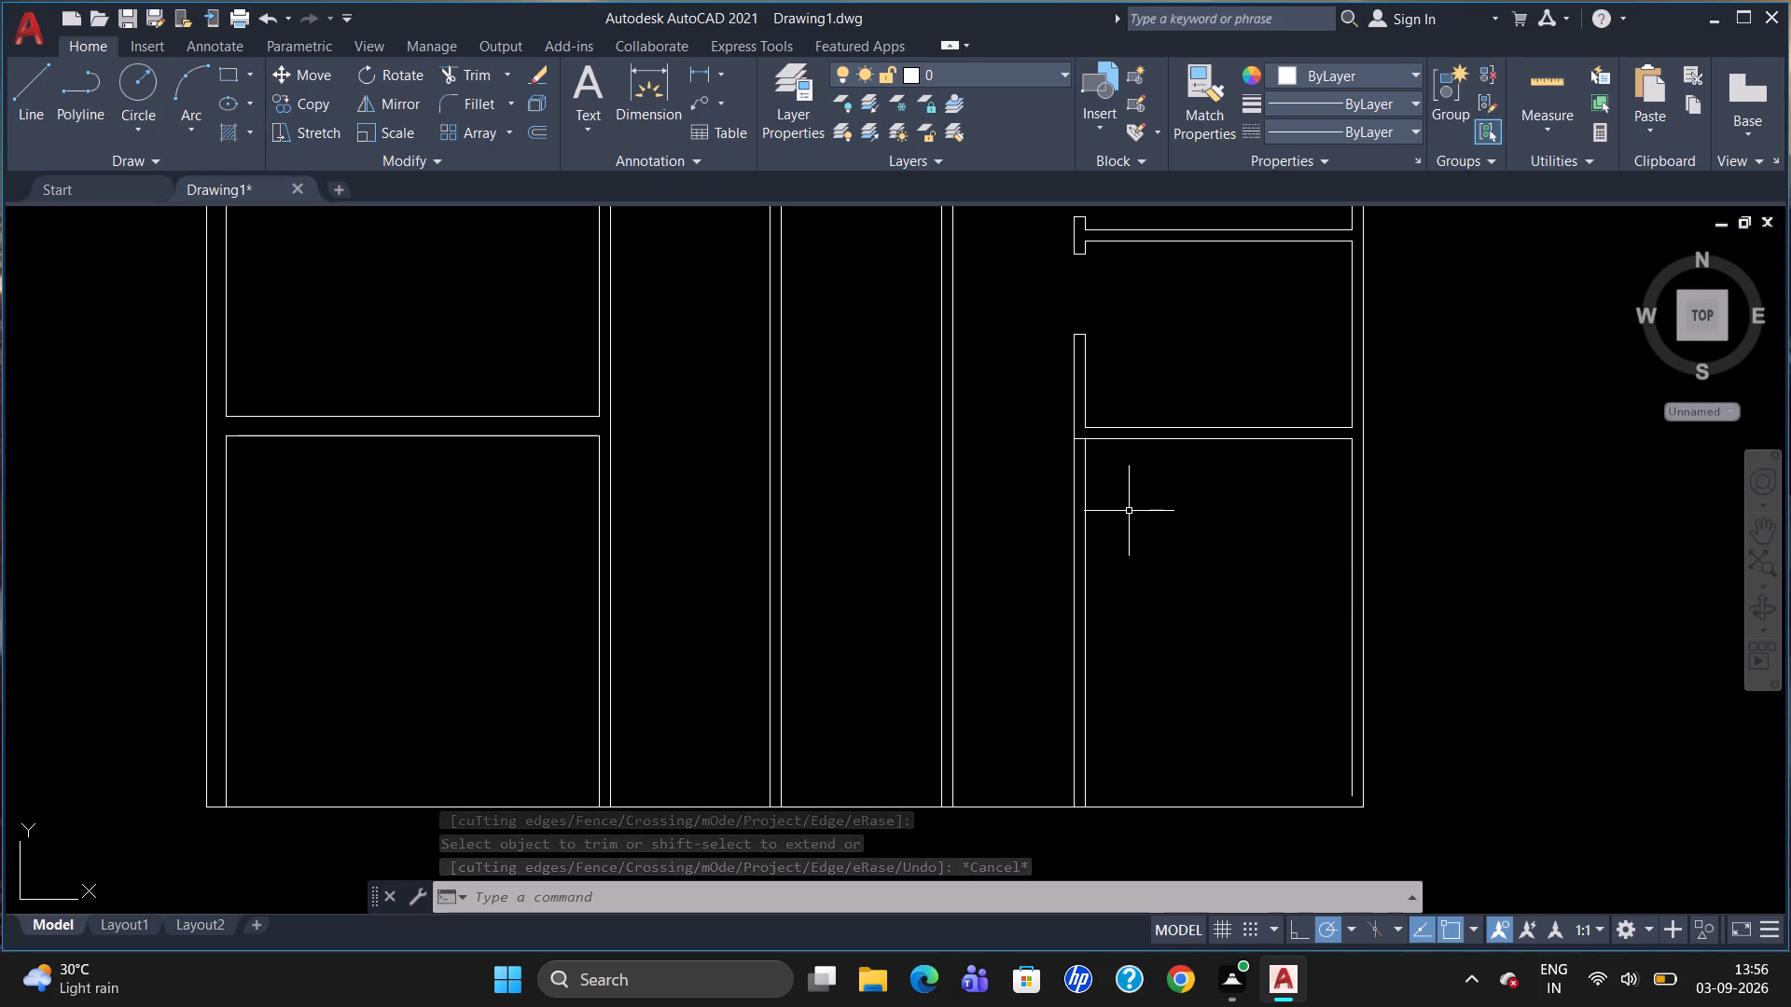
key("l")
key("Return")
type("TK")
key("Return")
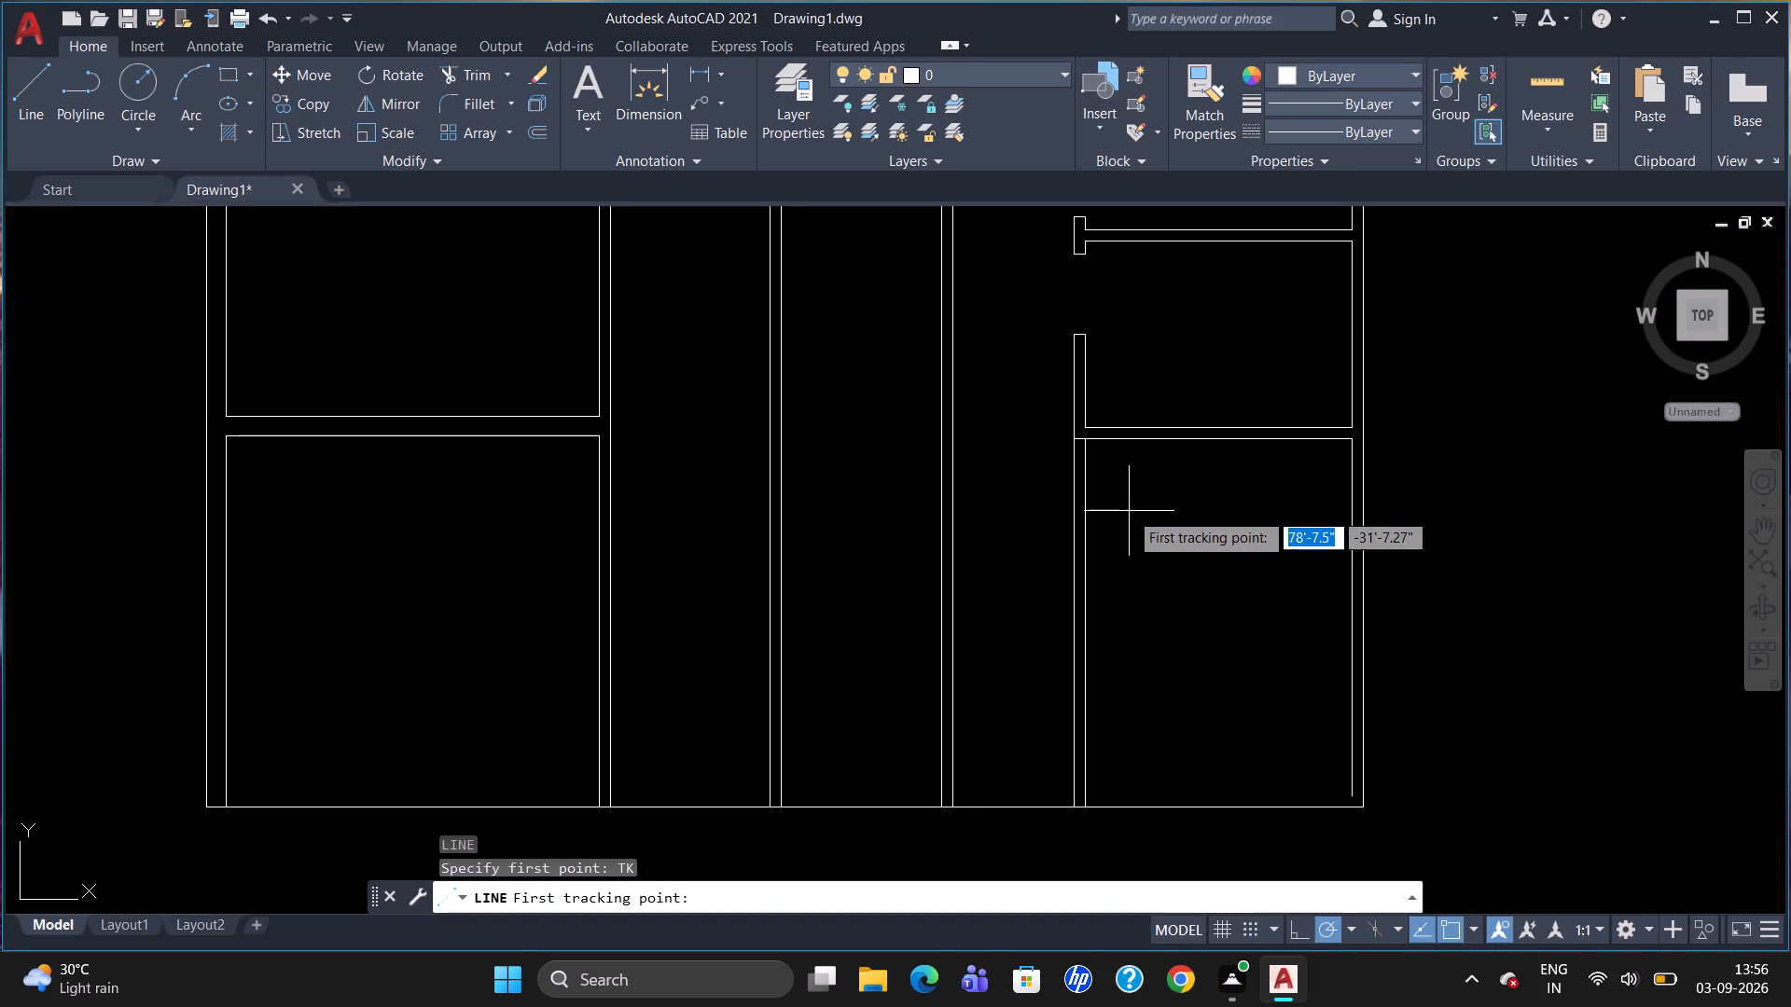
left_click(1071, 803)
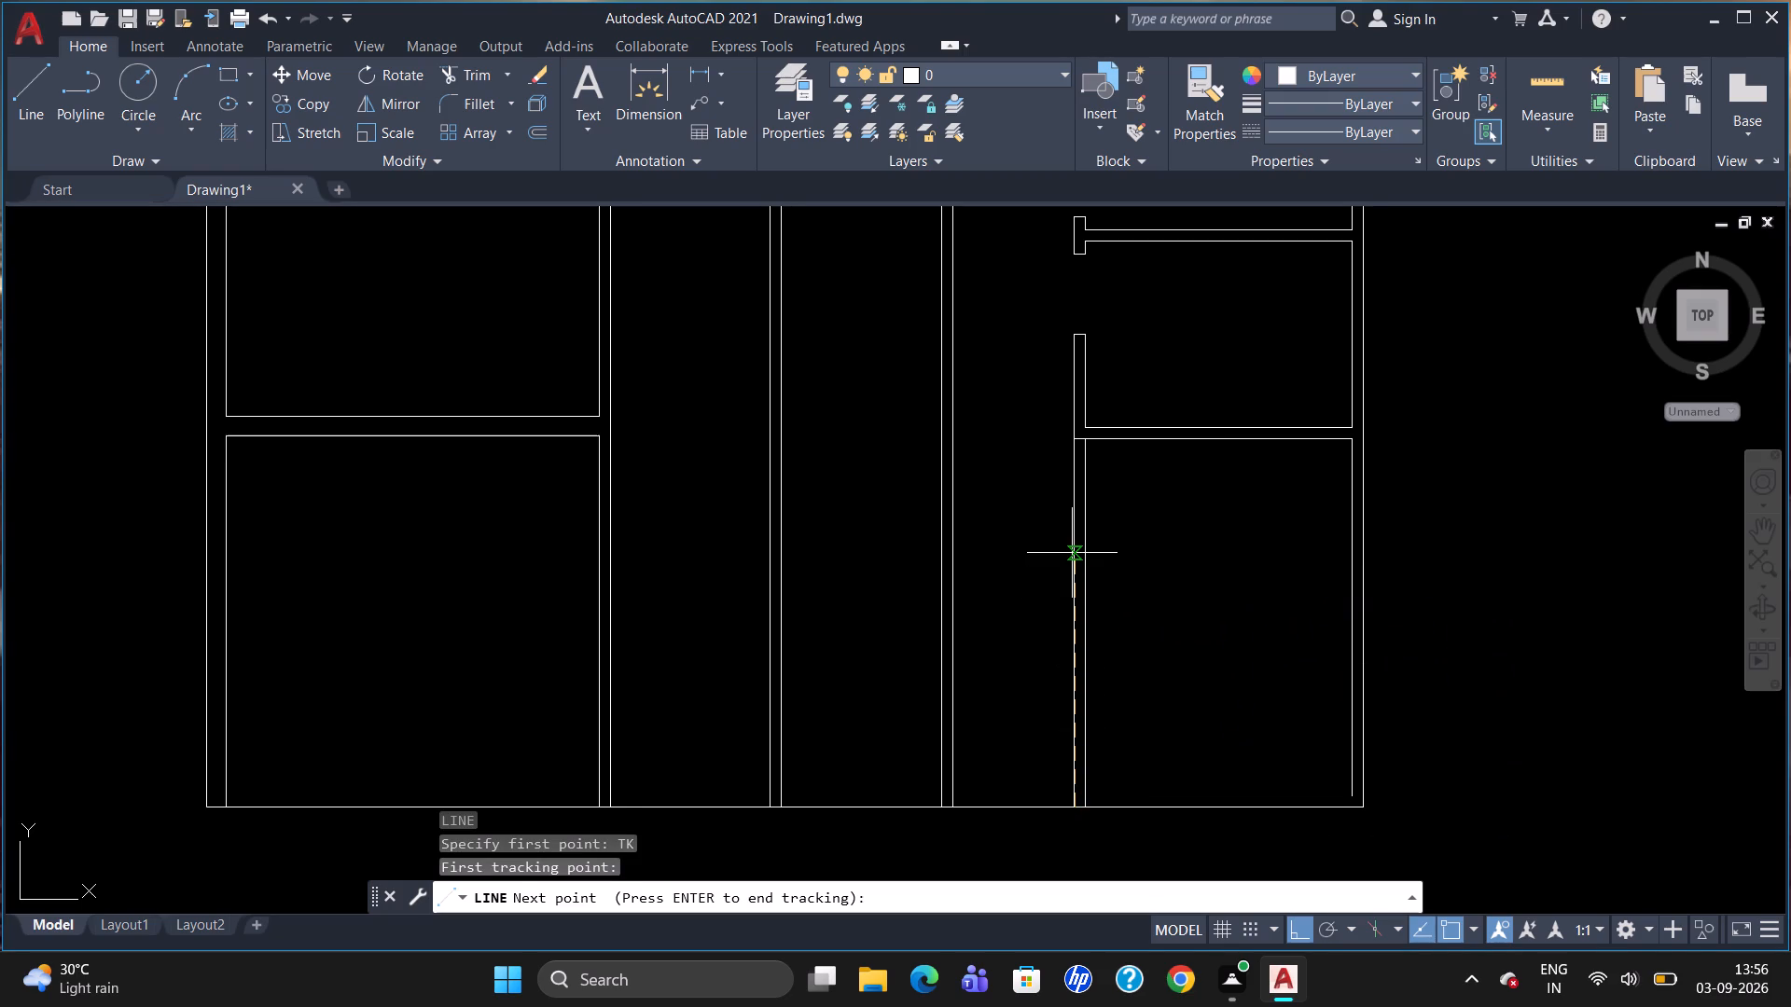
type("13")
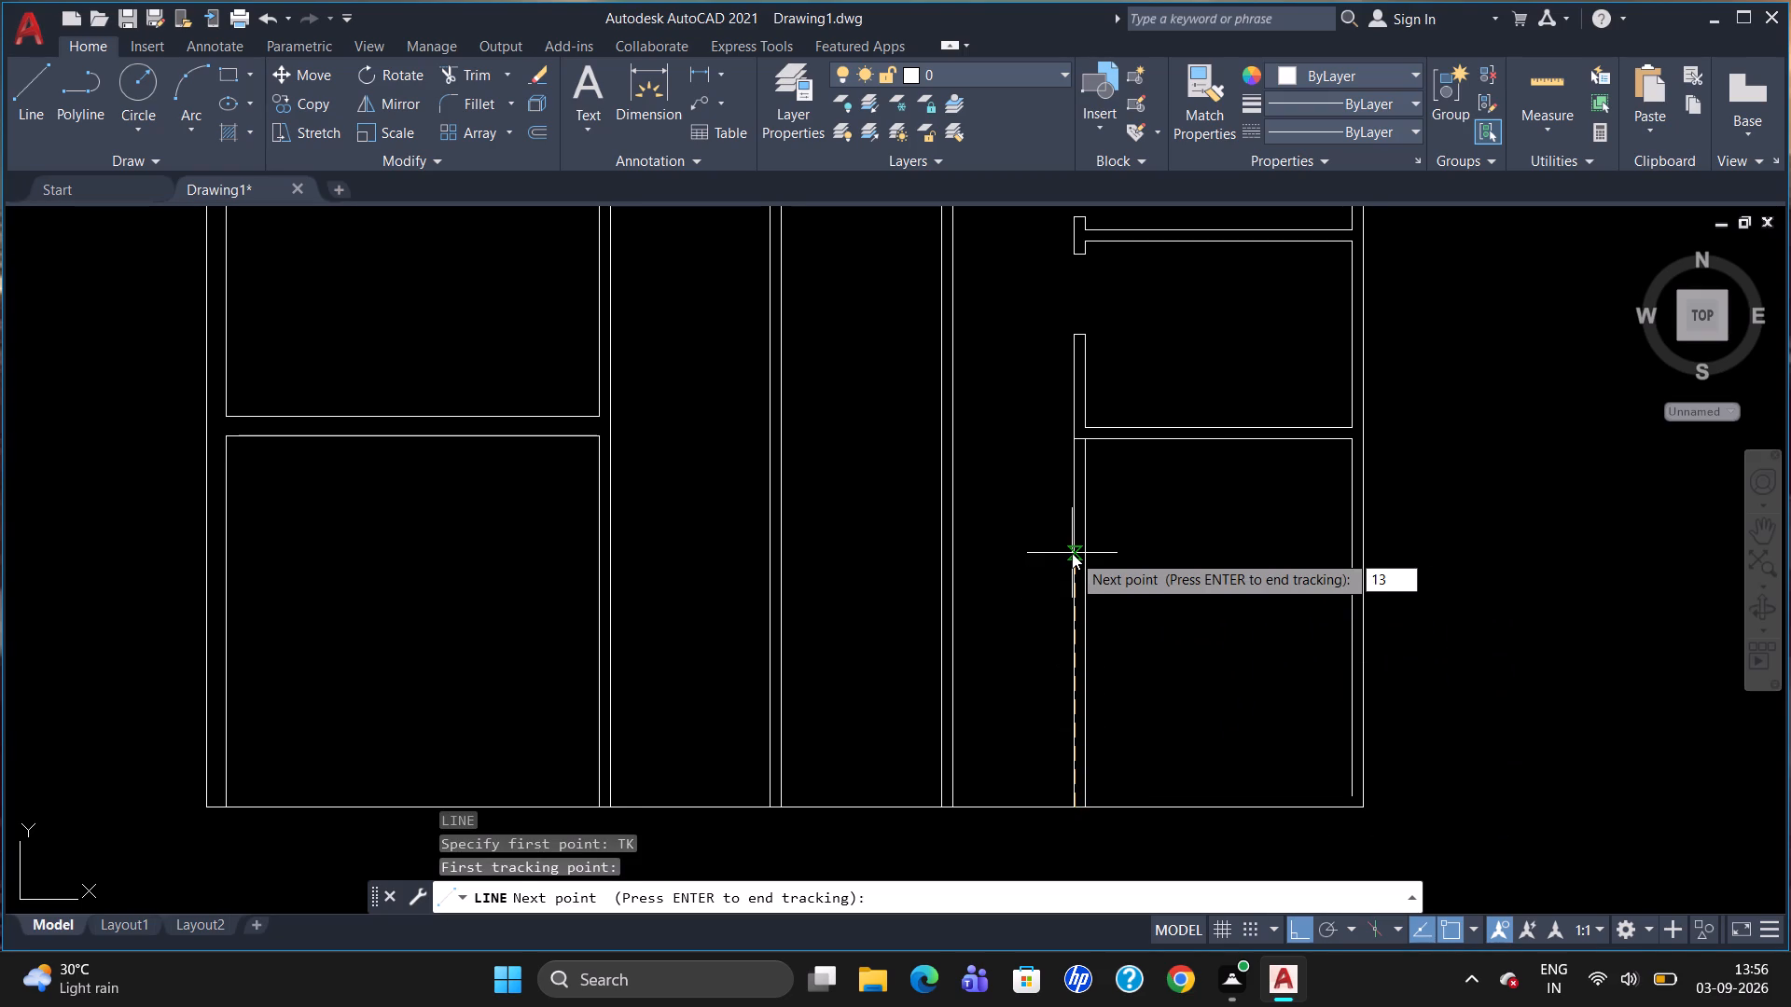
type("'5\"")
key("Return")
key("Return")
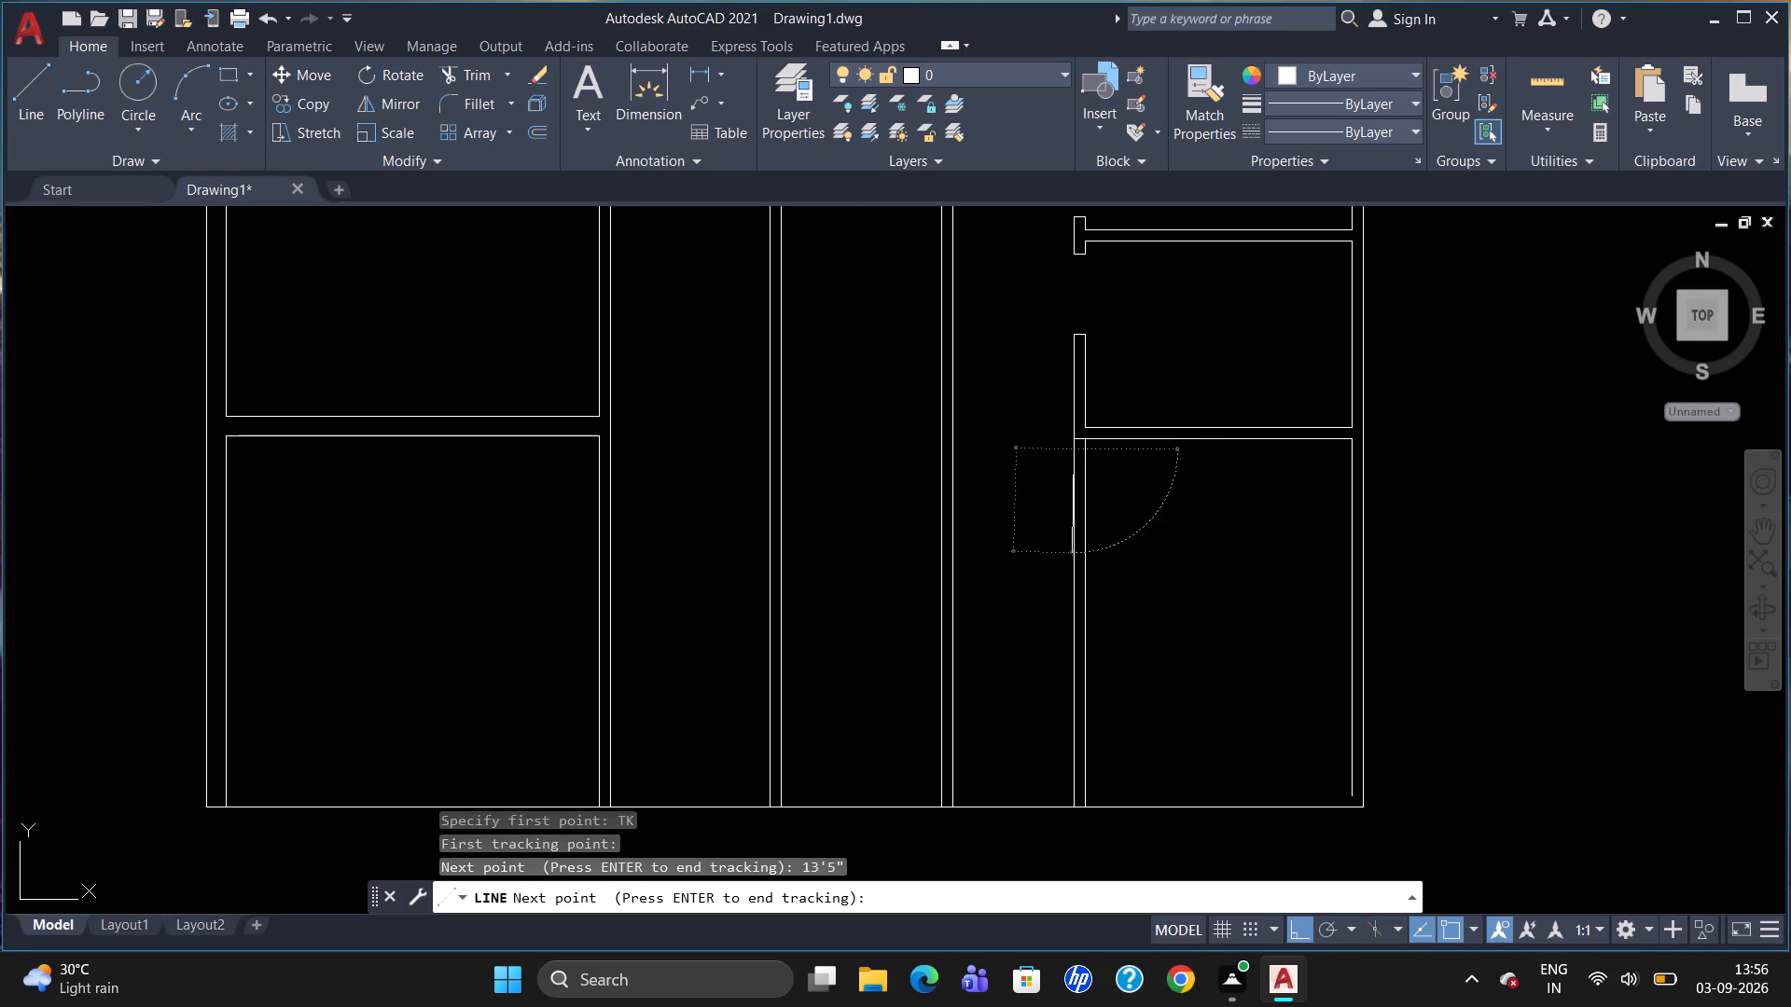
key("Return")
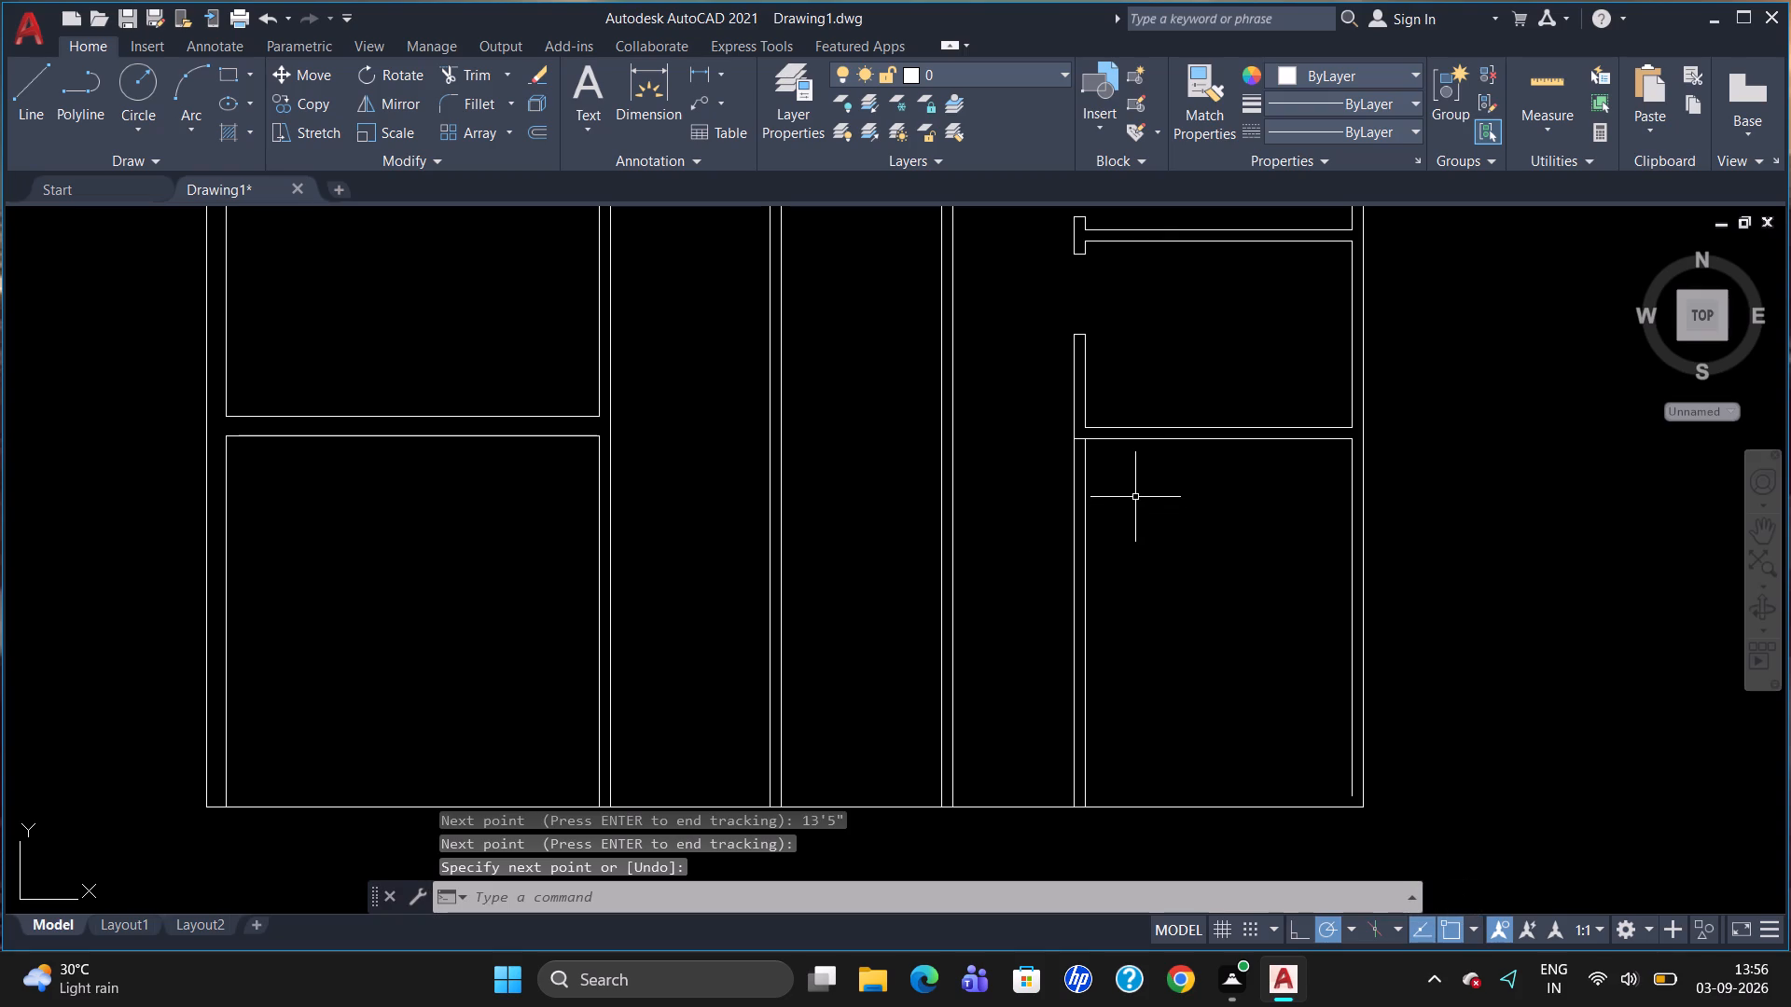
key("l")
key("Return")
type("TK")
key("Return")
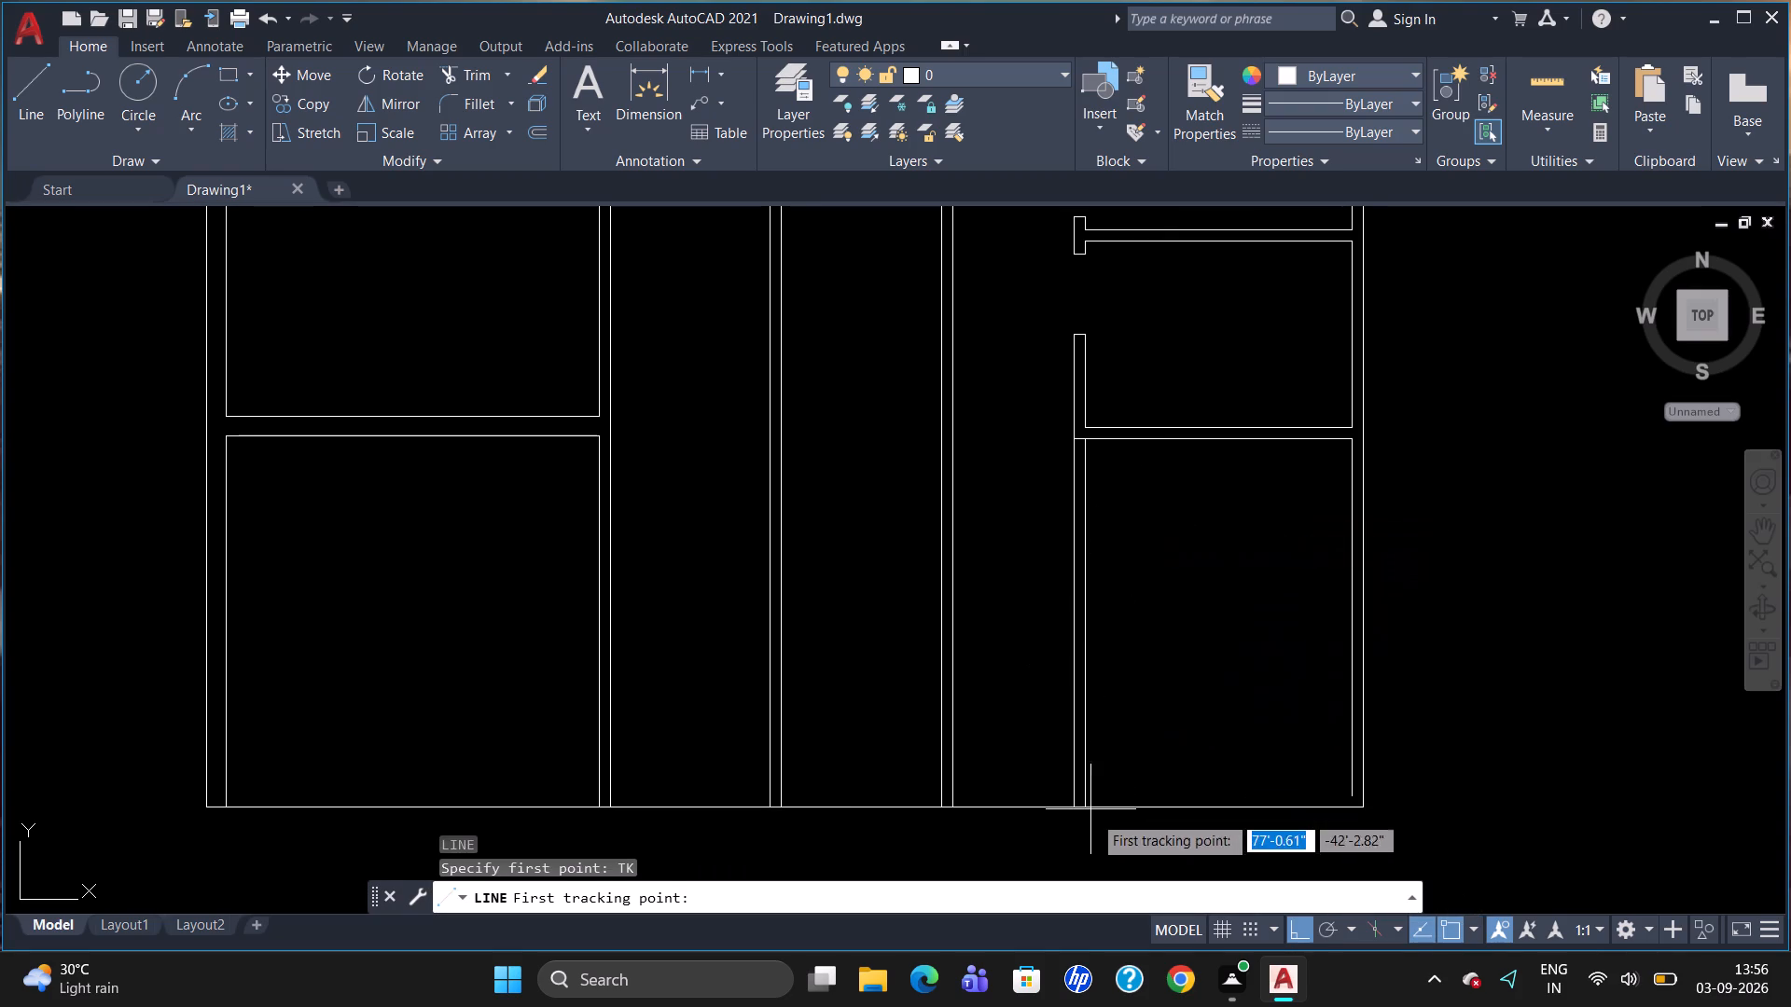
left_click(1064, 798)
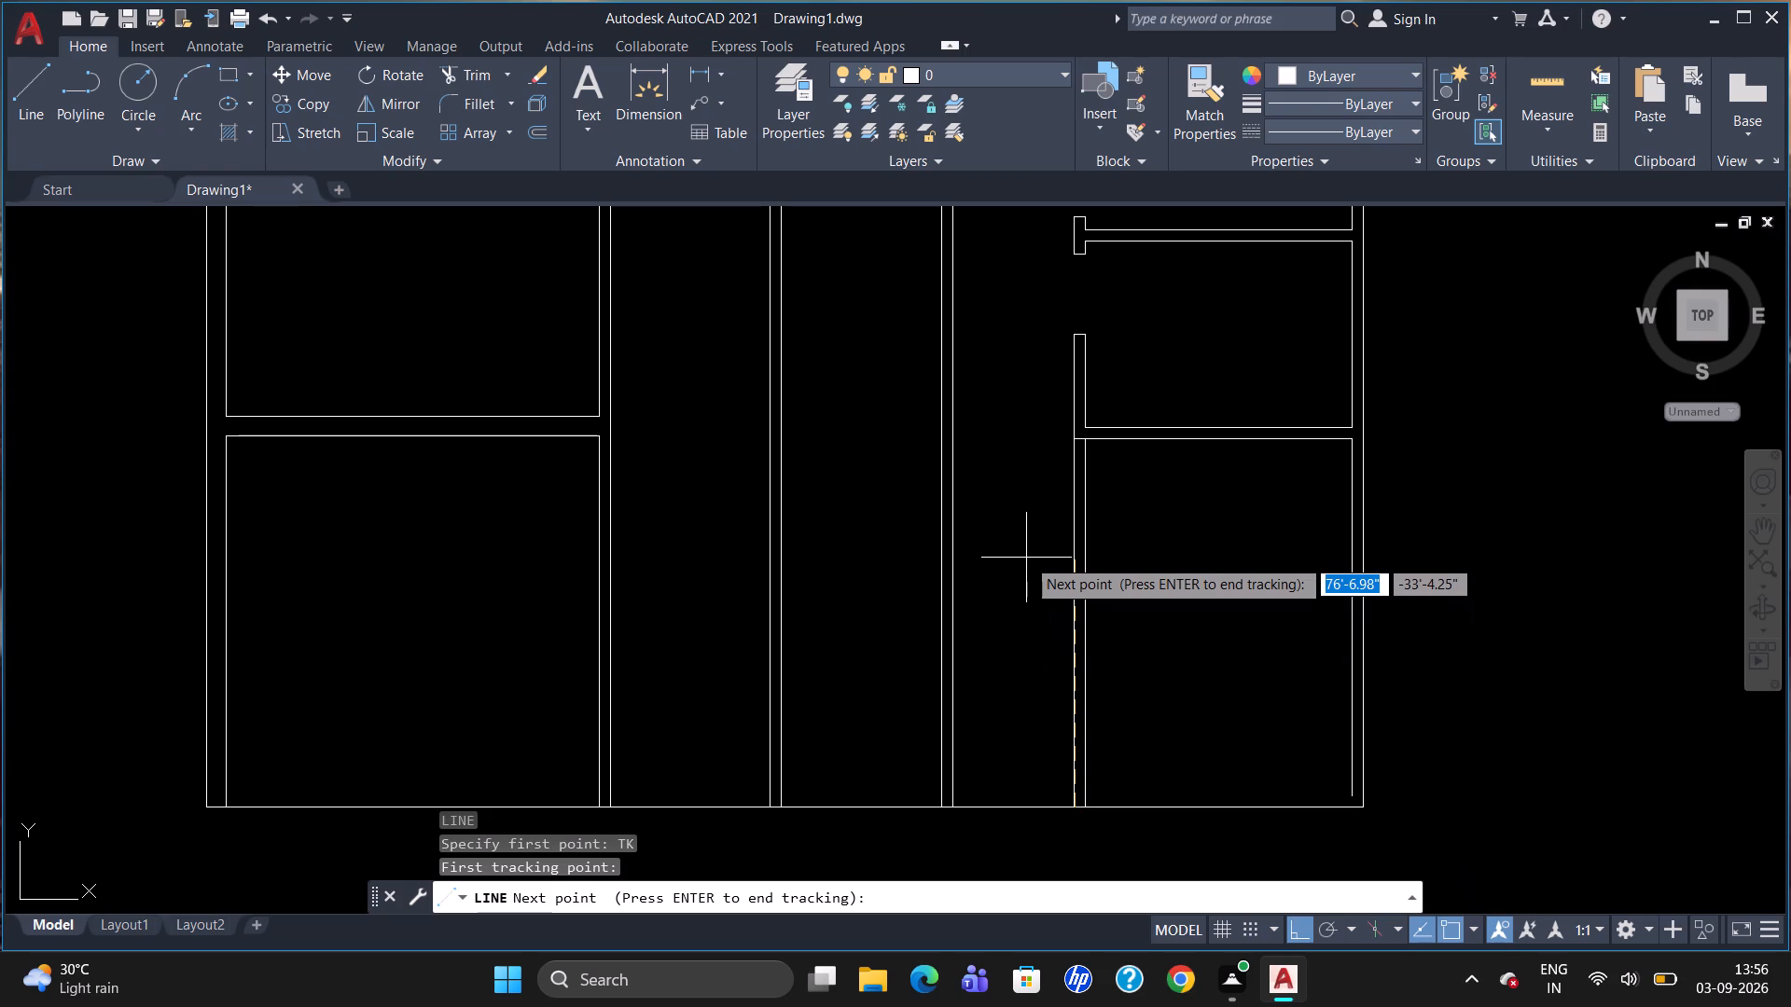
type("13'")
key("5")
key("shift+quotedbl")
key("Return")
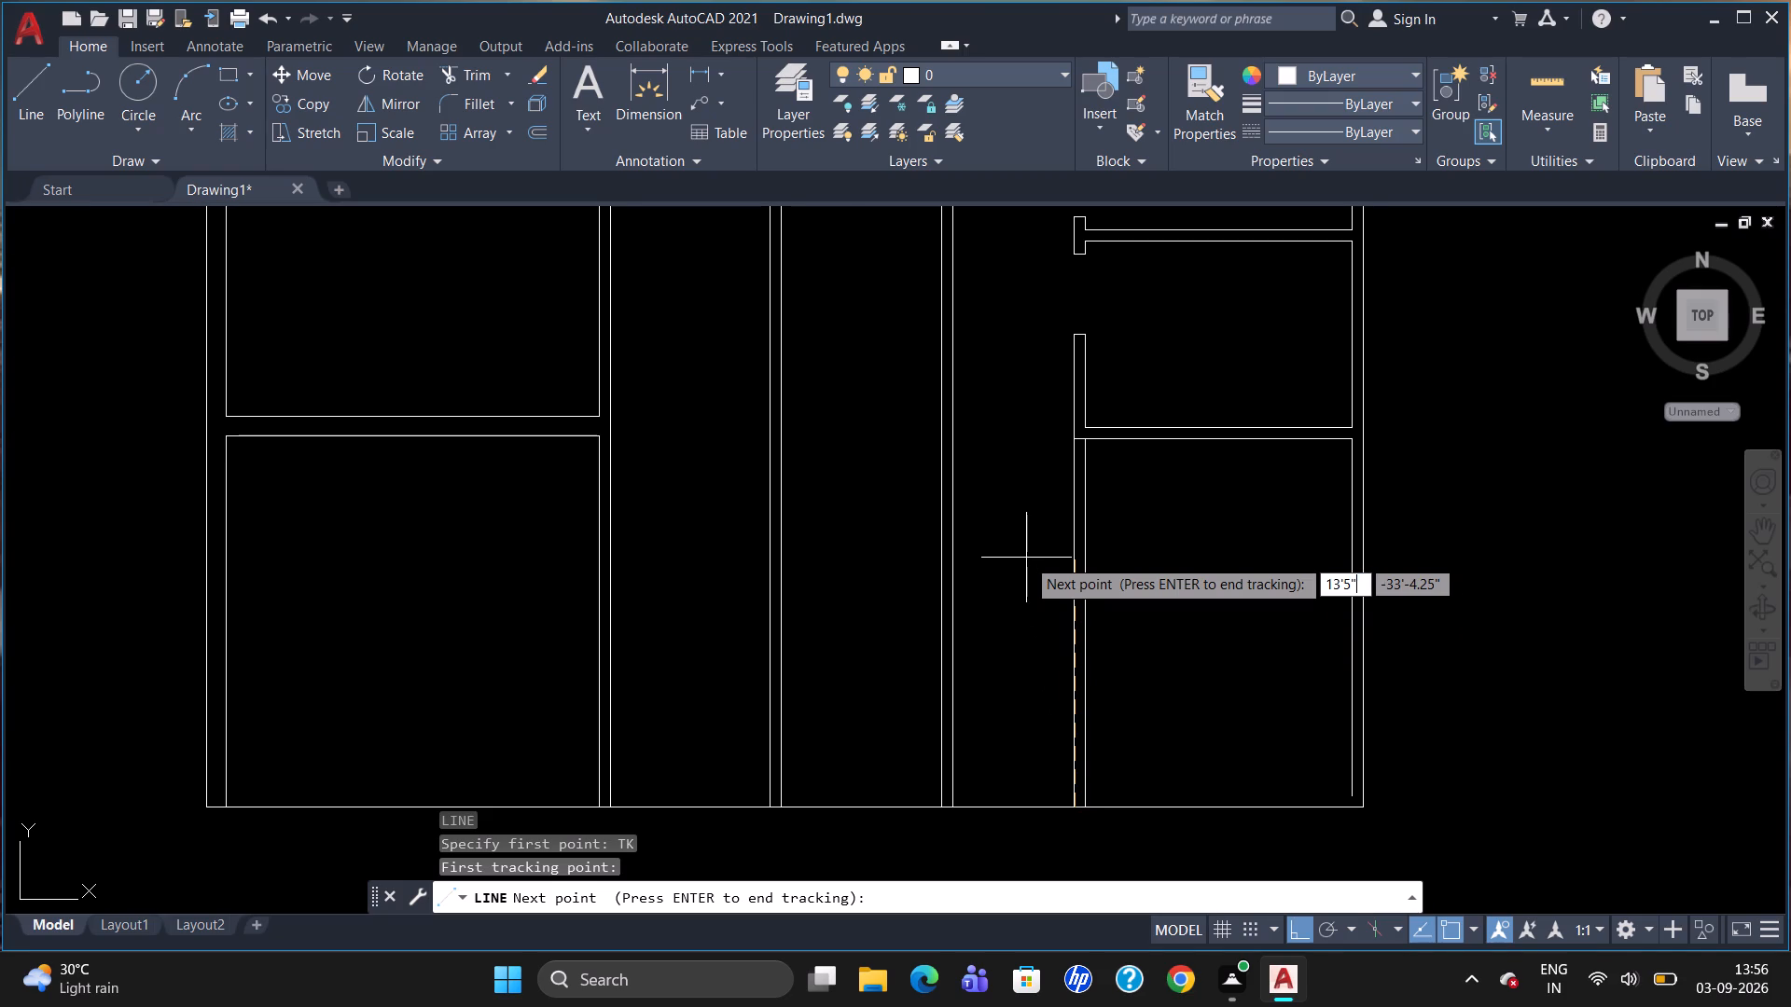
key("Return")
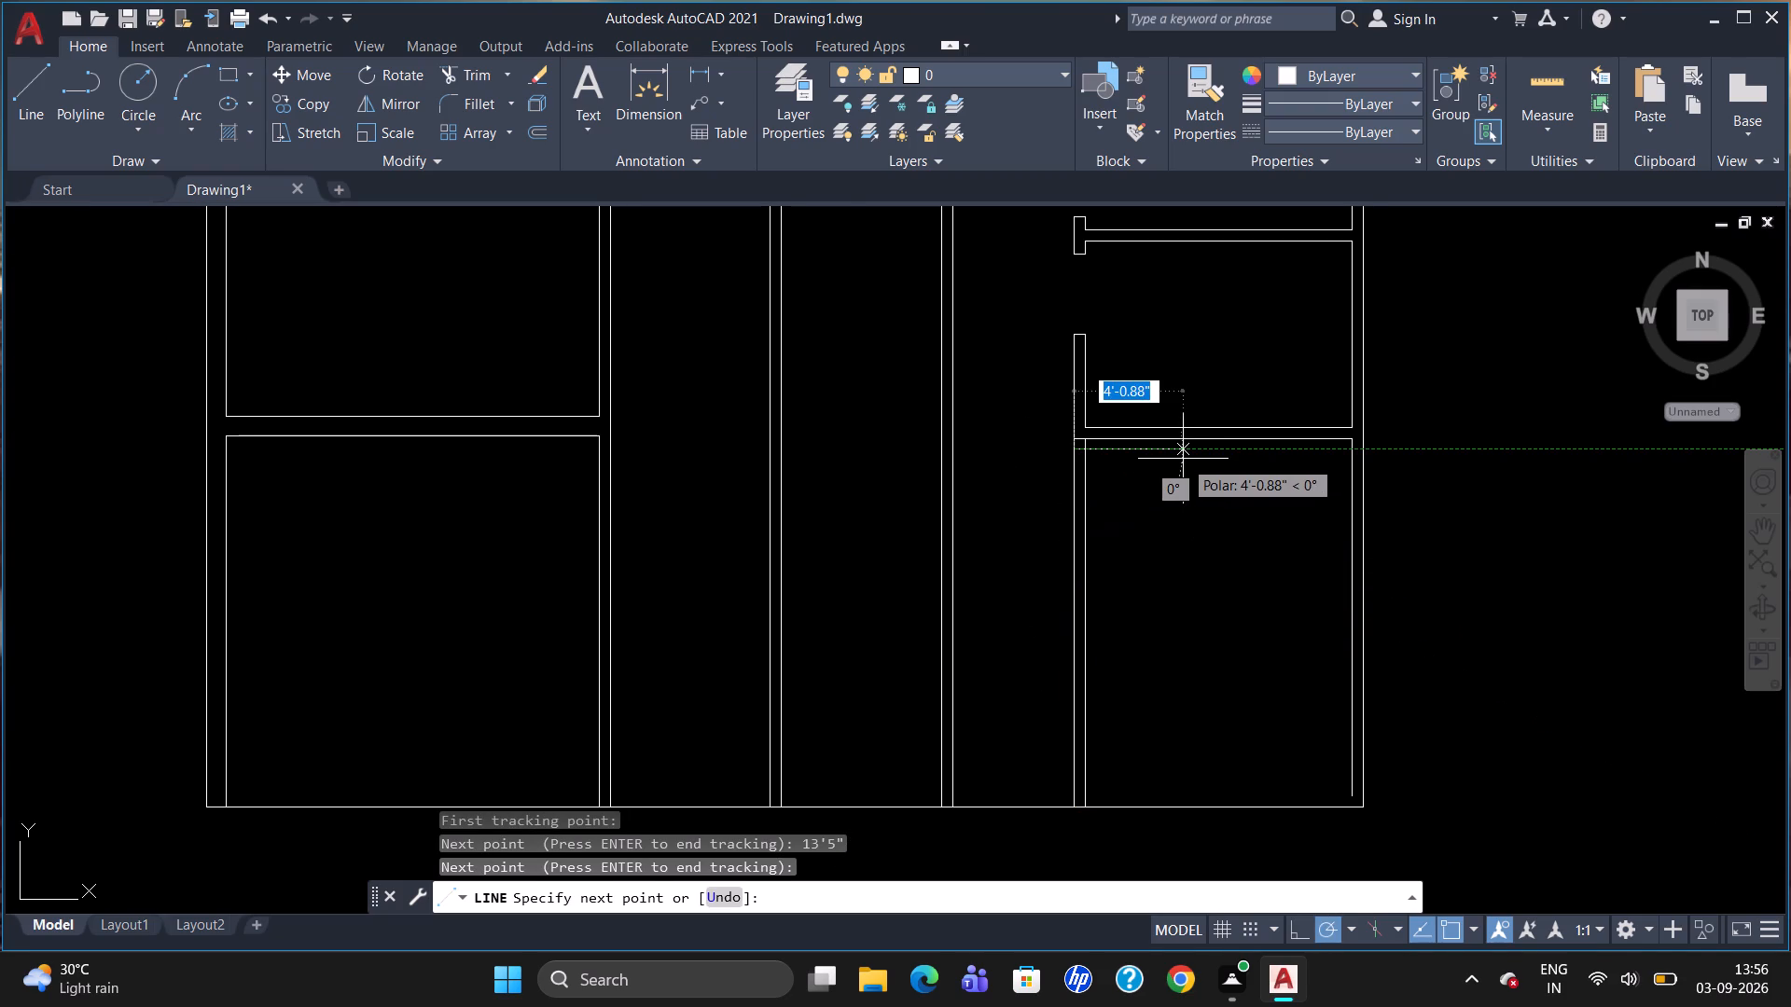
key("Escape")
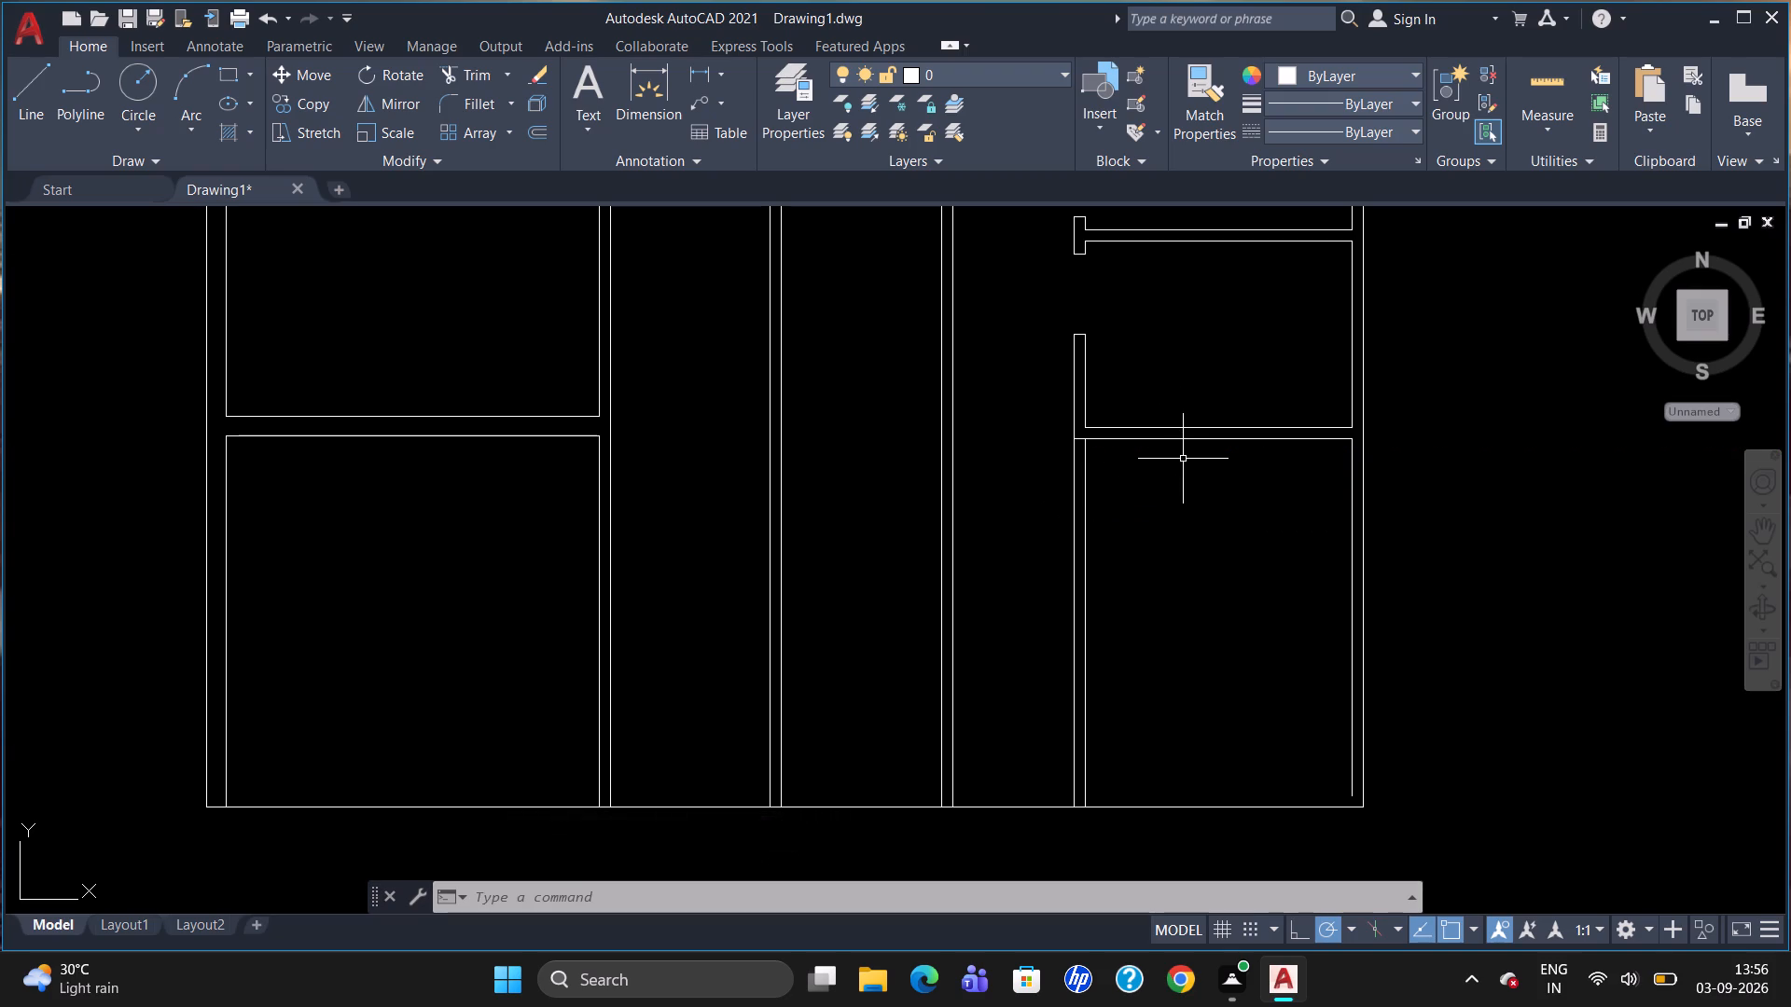
Draw a horizontal line across the lower eastern partition's thickness, starting 10' above the bottom outline on its west face.
key("l")
key("Return")
type("TK")
key("Return")
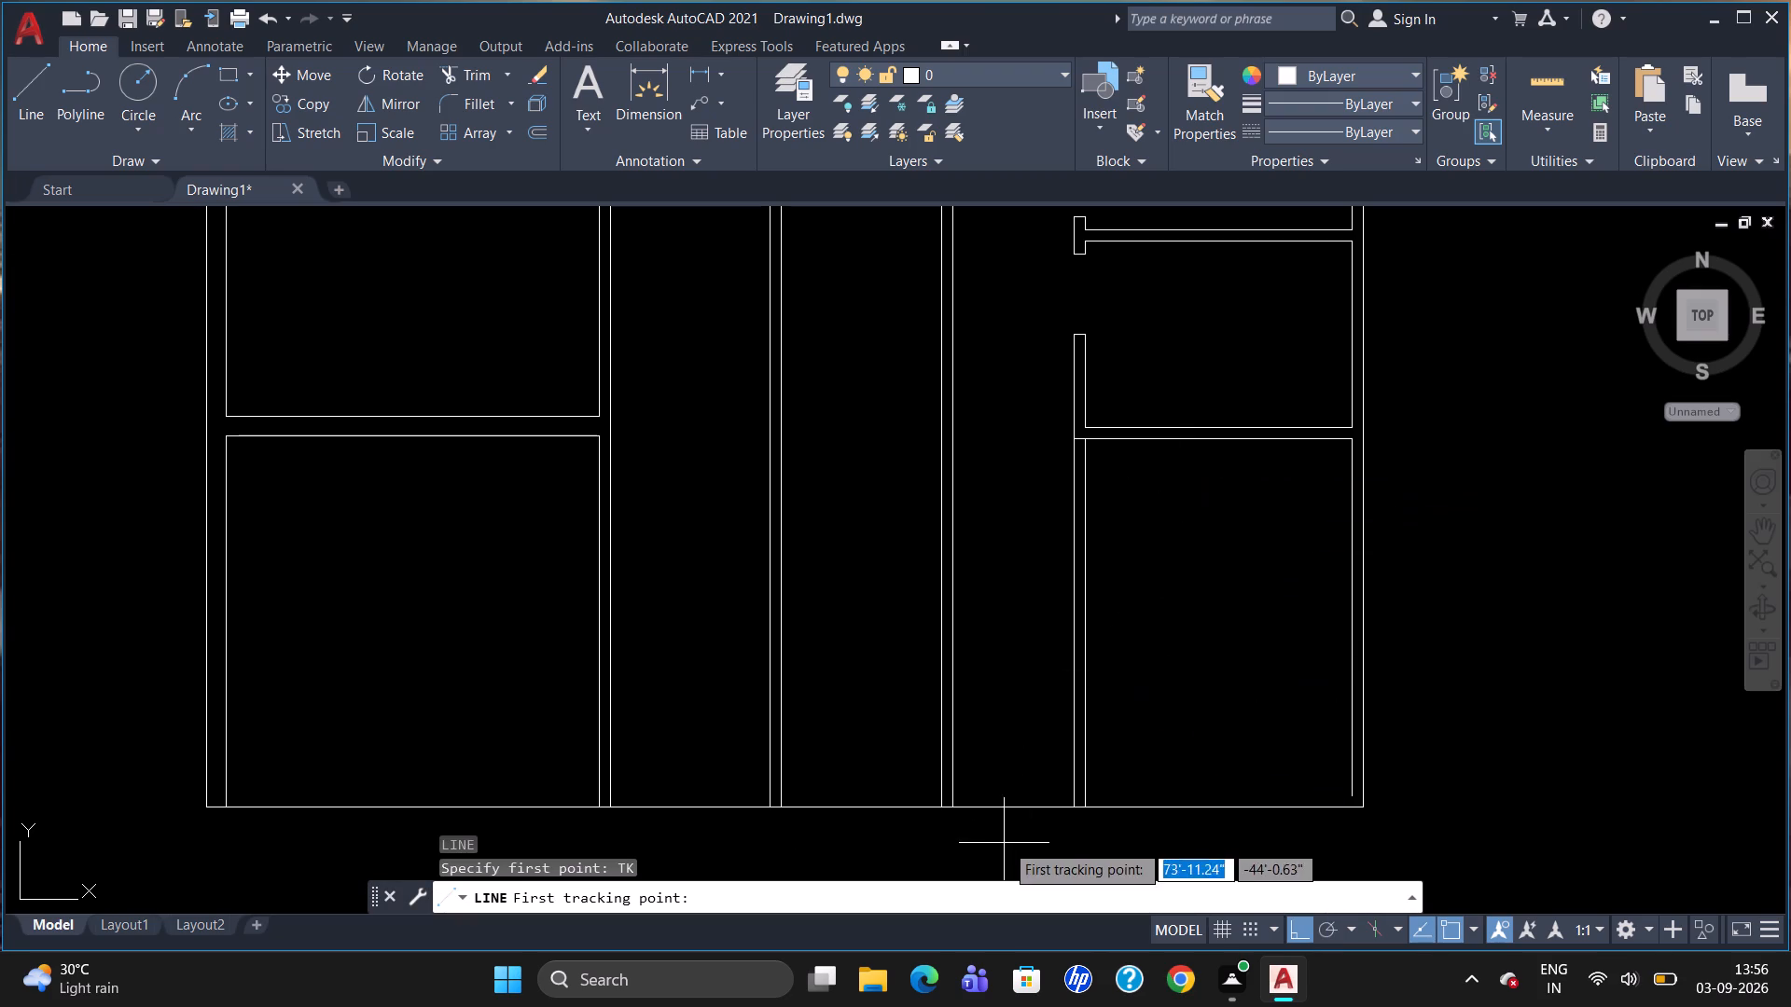
left_click(1073, 802)
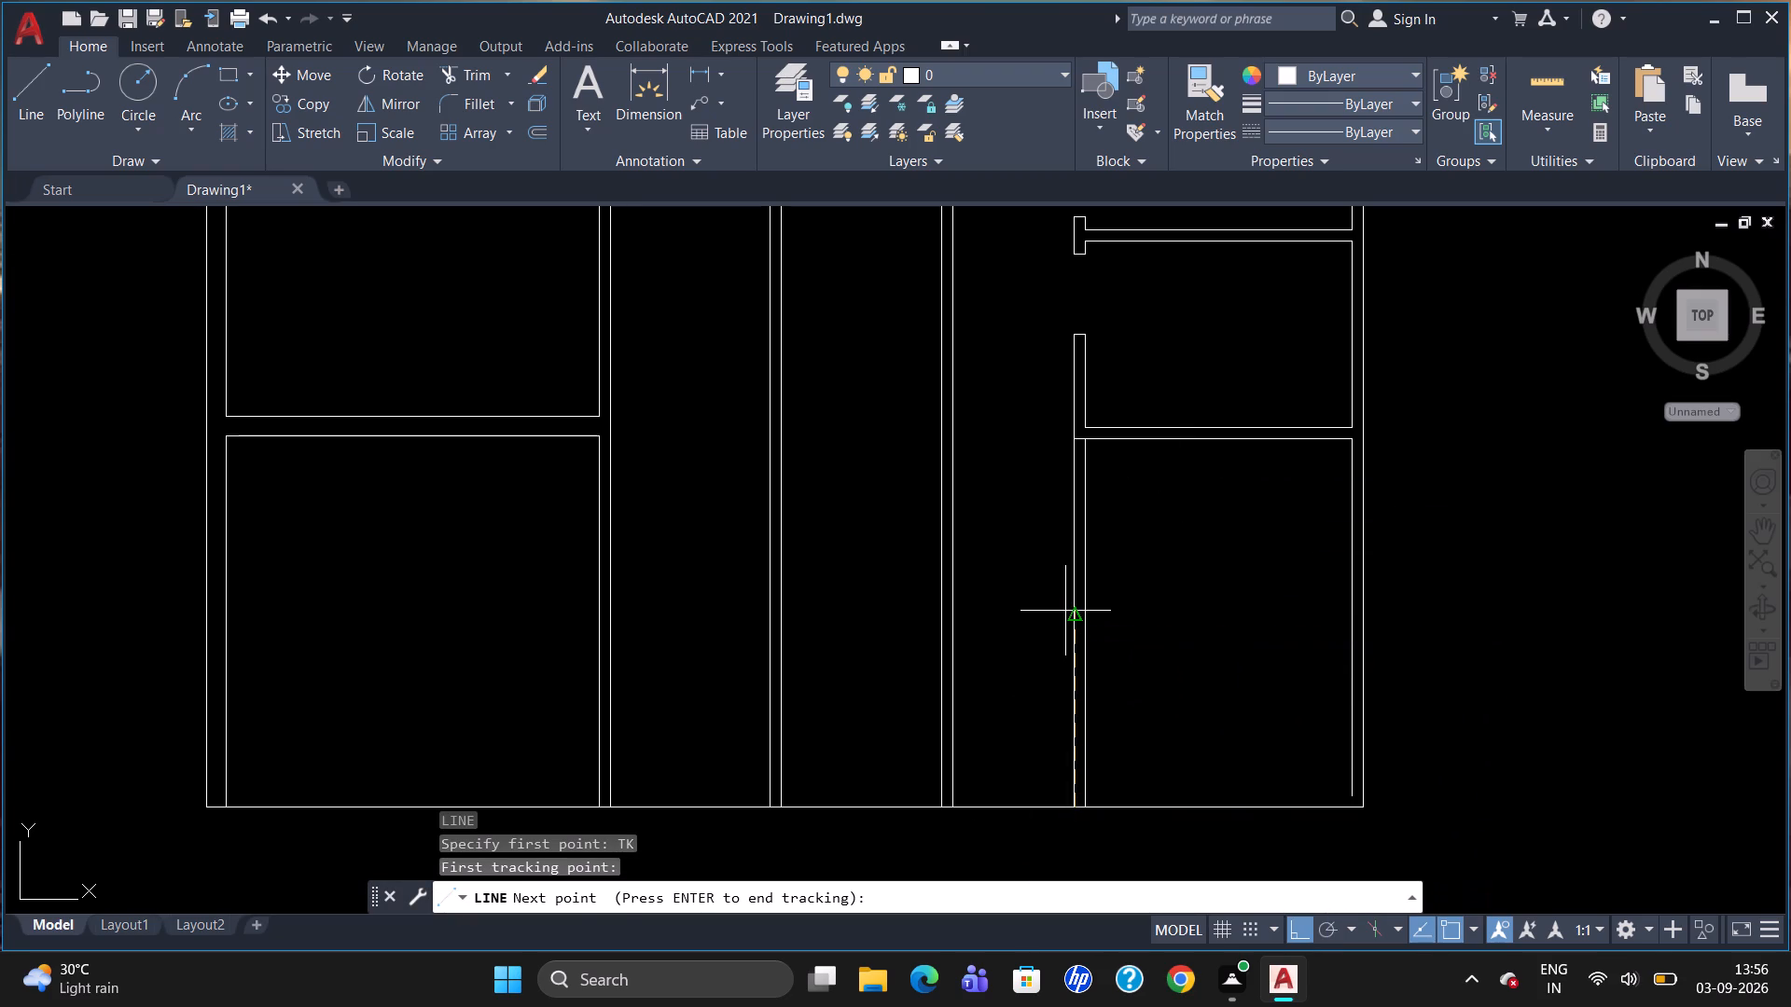
type("10'")
key("Return")
key("Return")
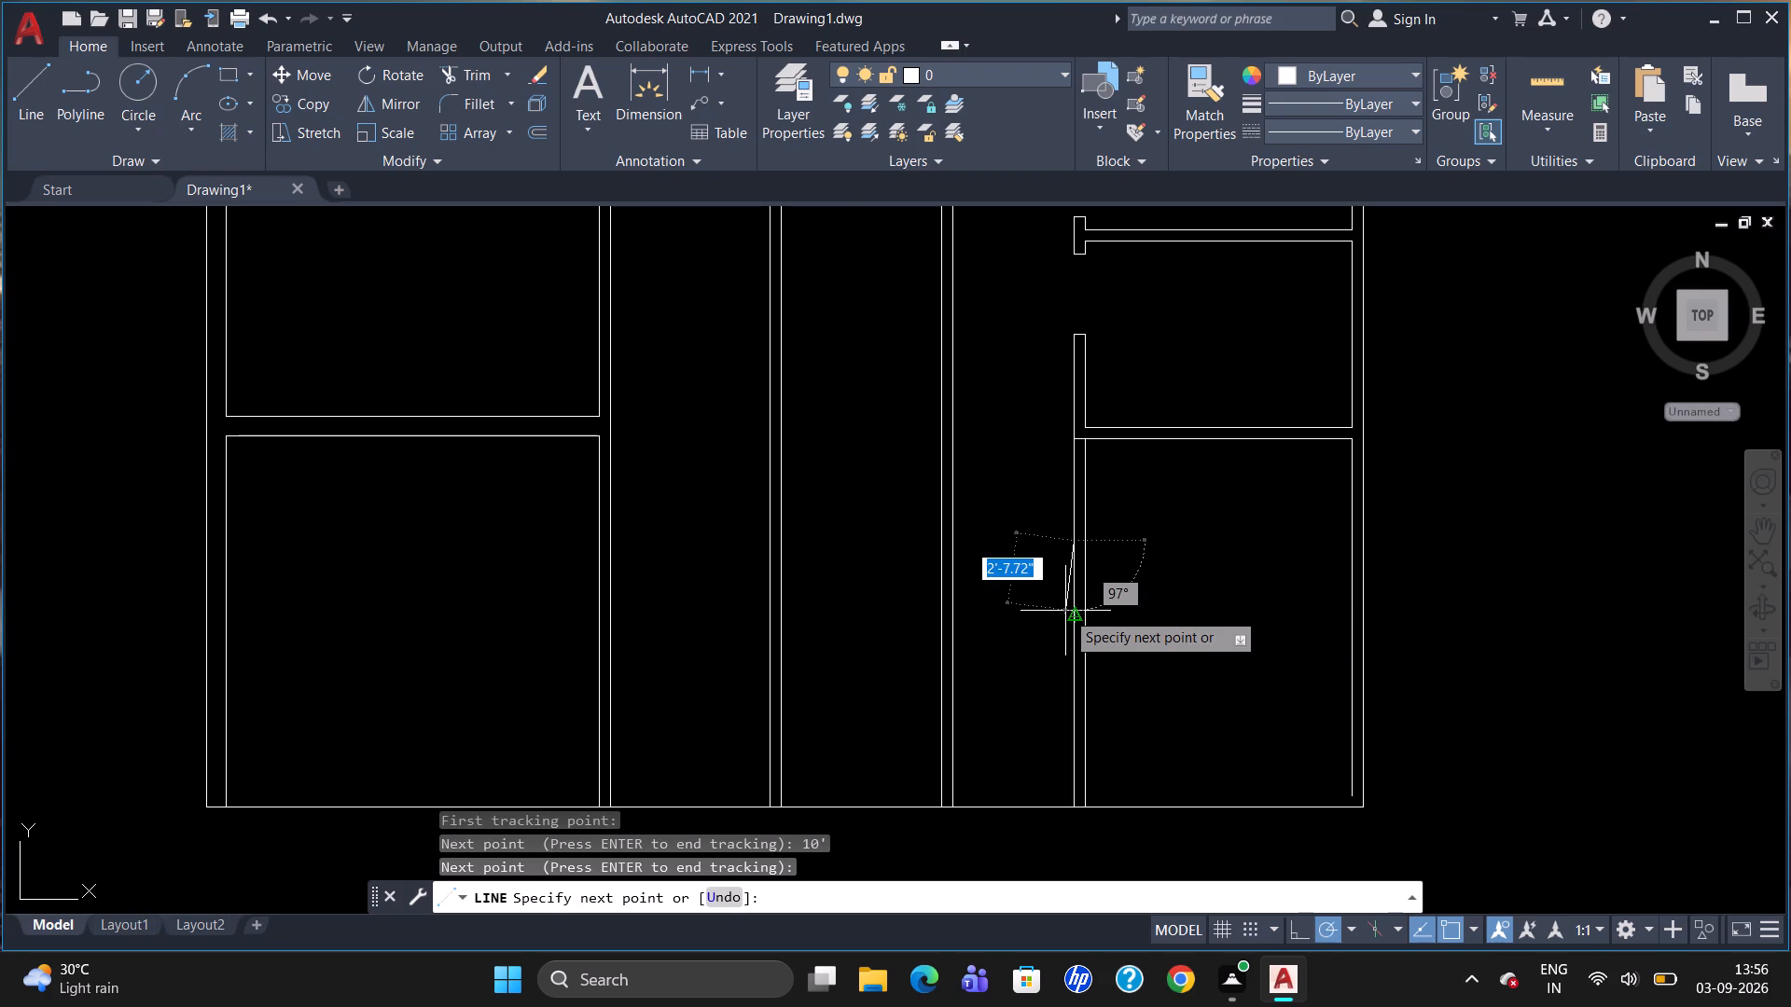
scroll(1096, 525, "up", 2)
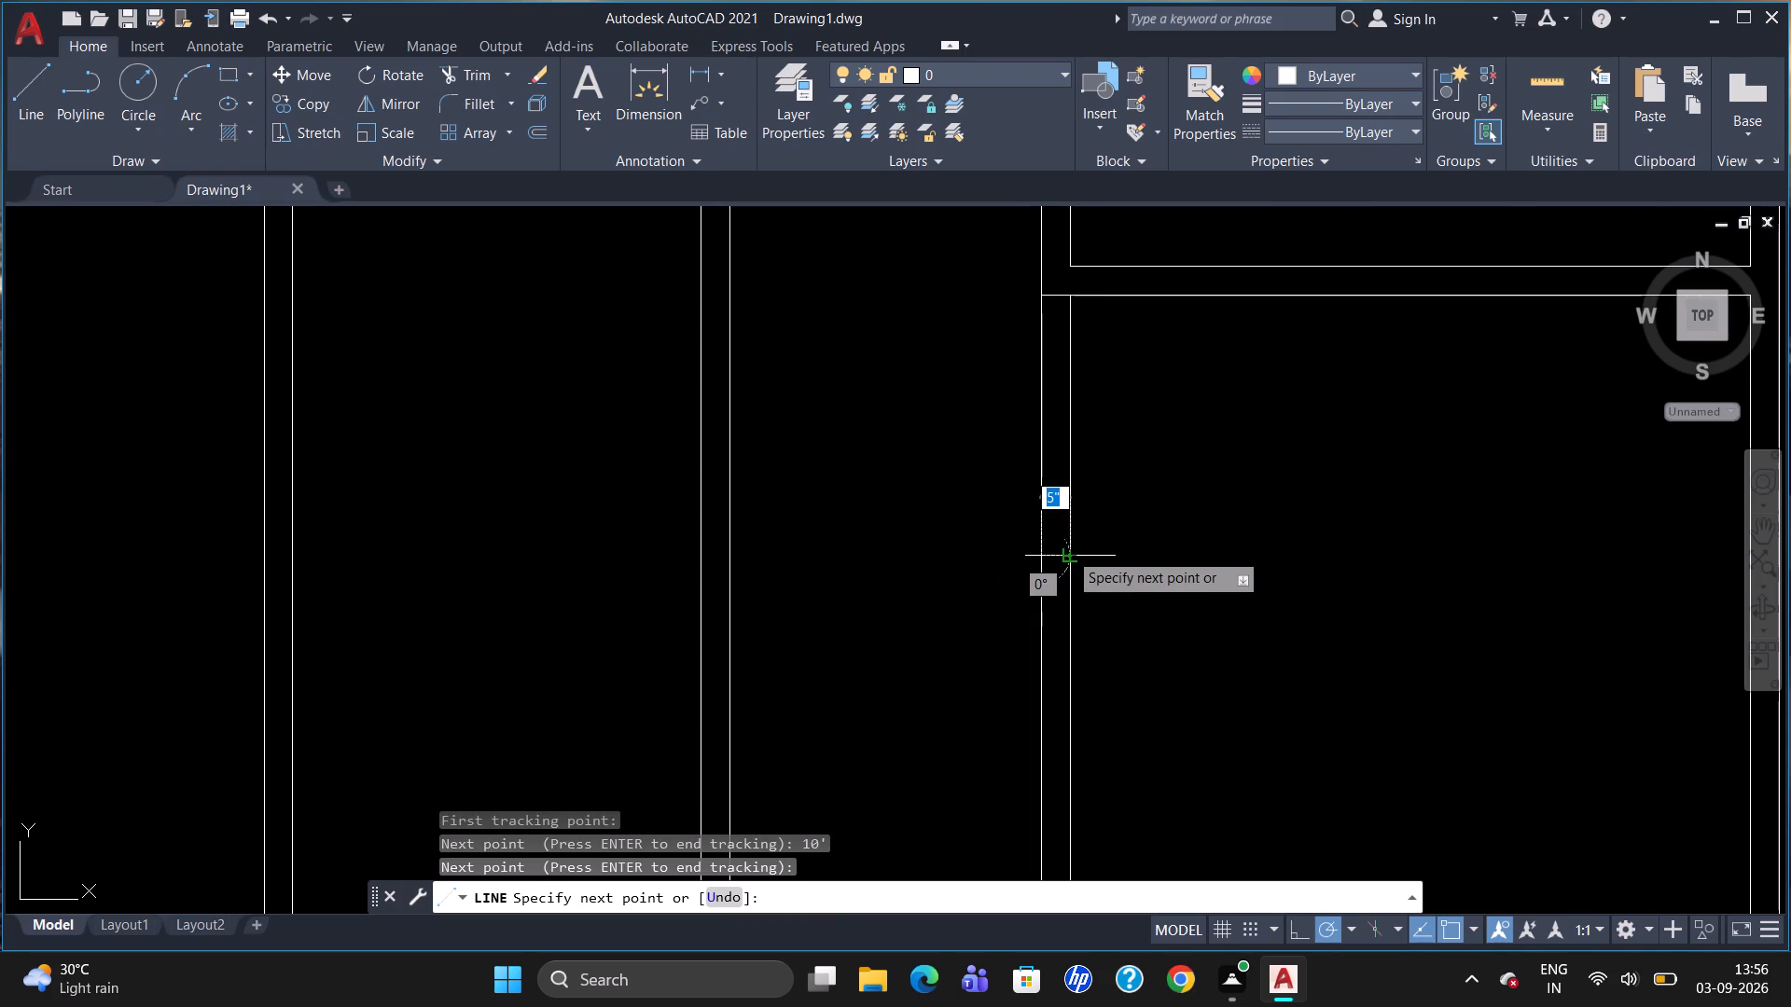
left_click(1068, 551)
key("Escape")
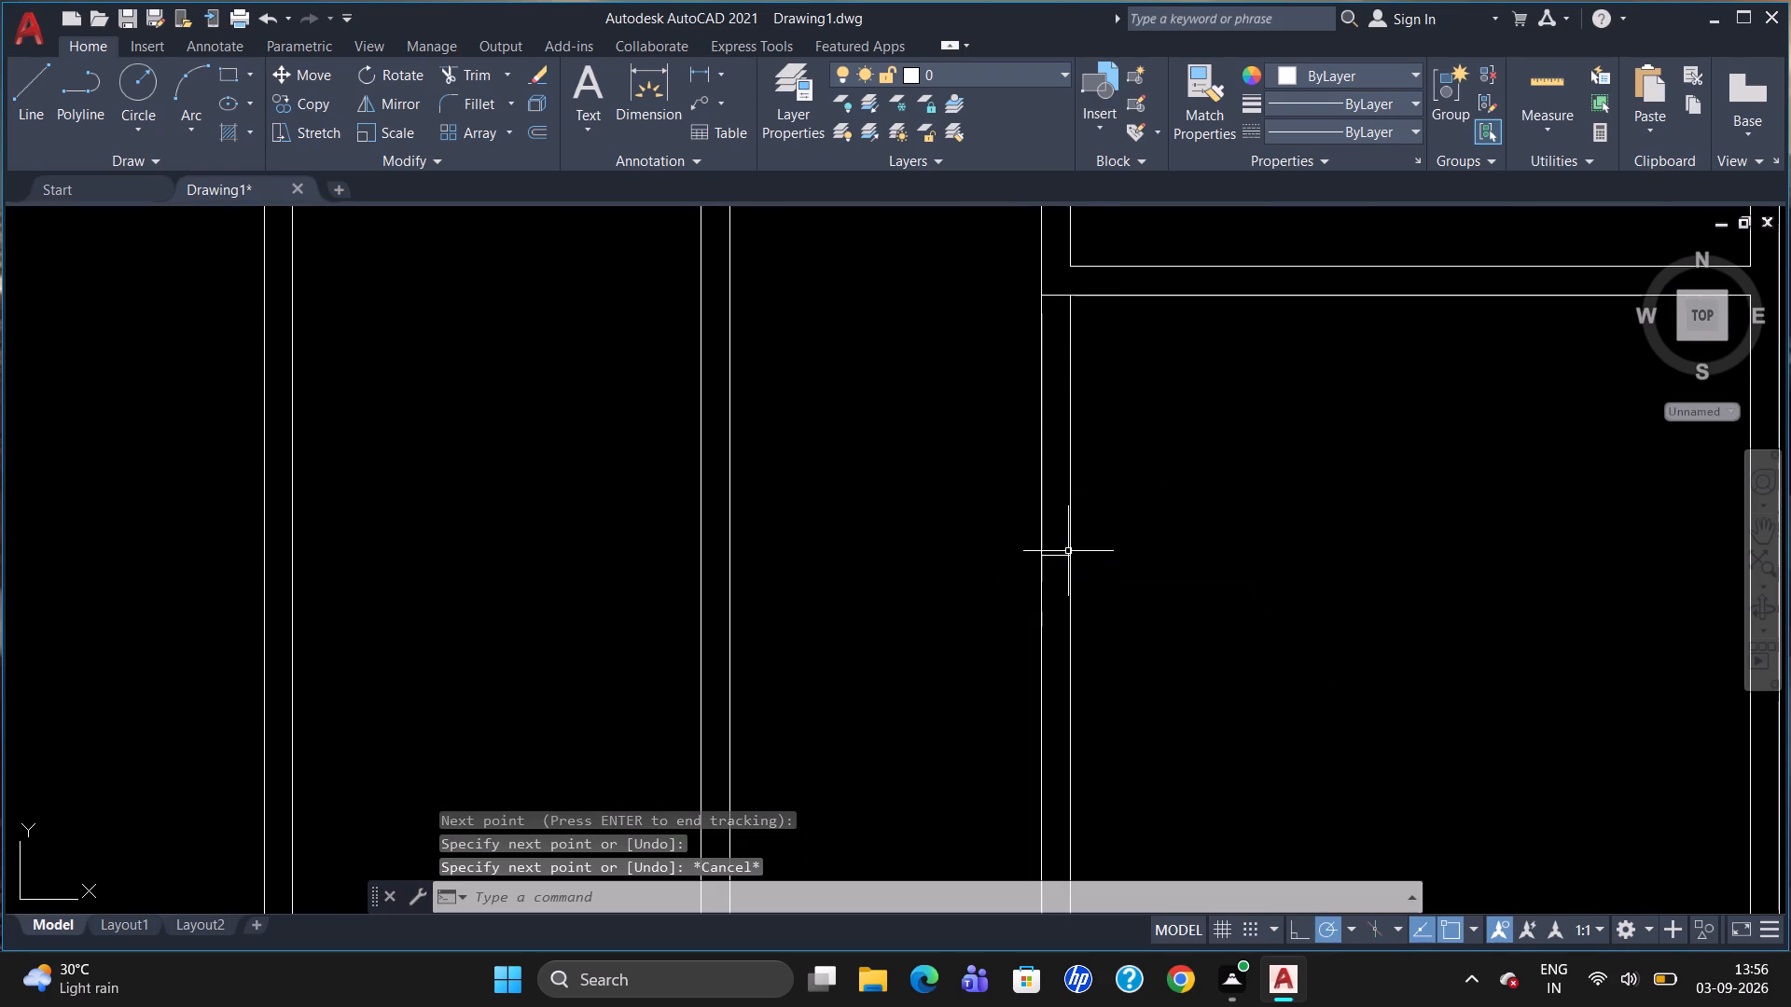
Break the bottom outline at the point where it meets the lower eastern partition's east face.
scroll(1297, 448, "down", 2)
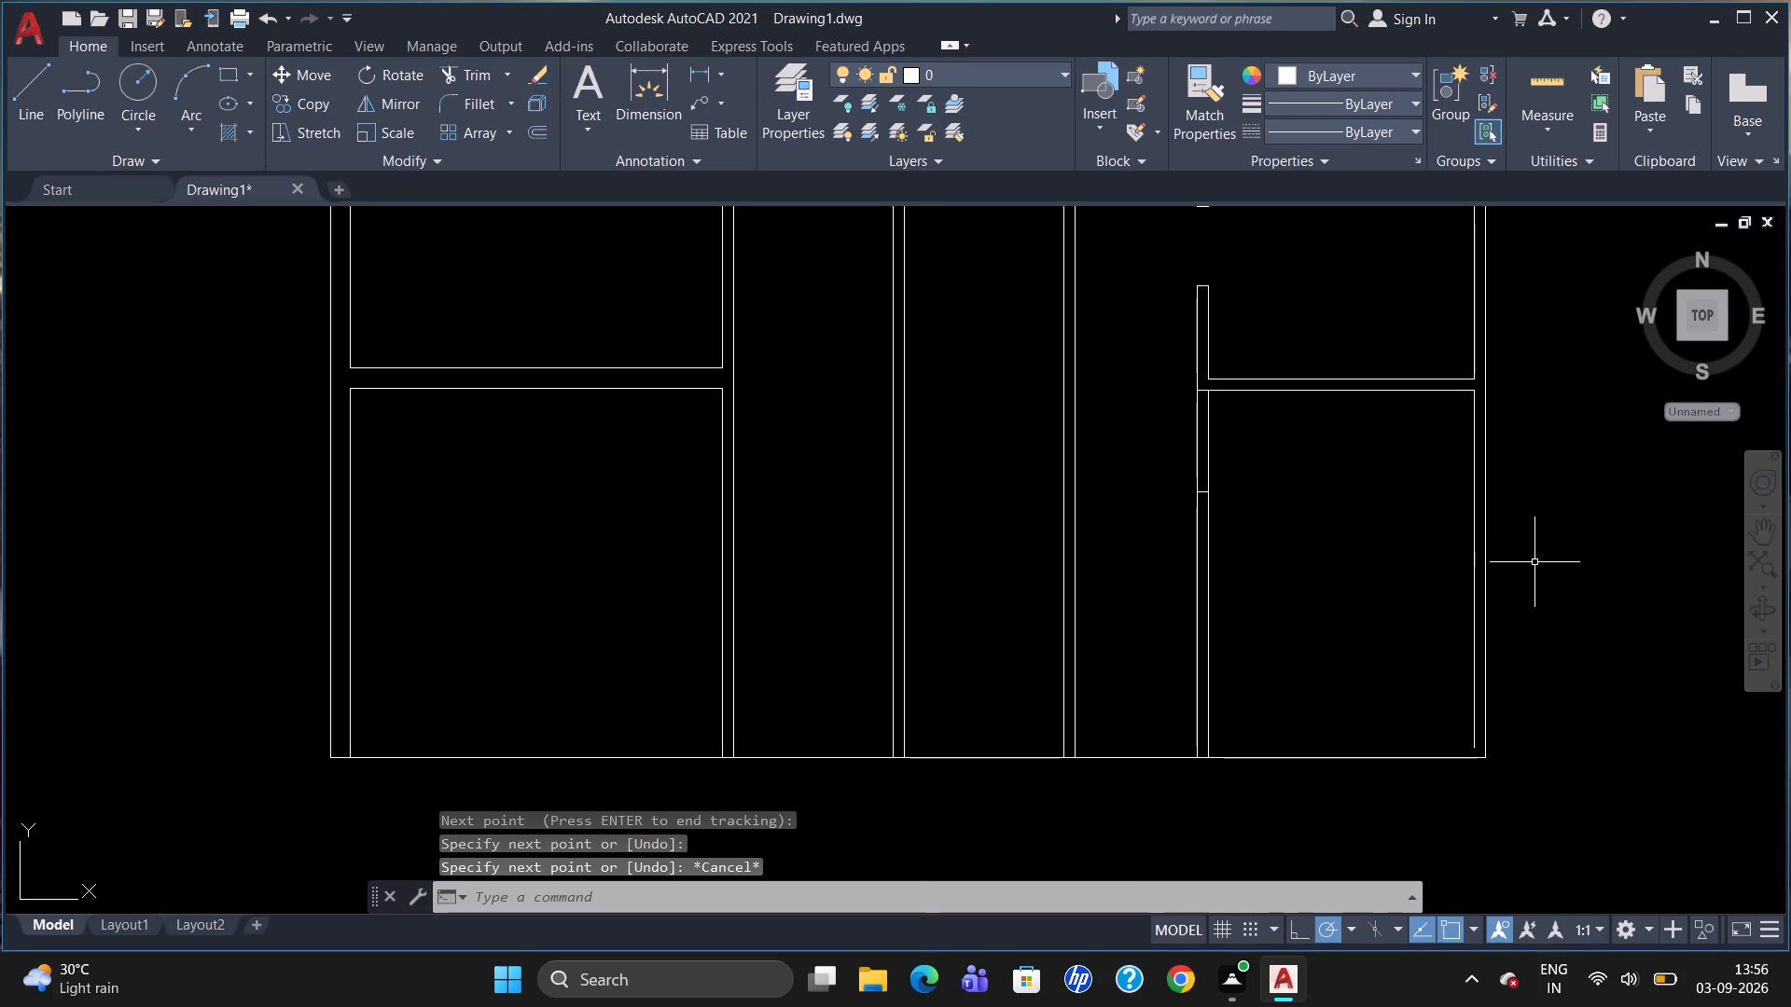
scroll(1535, 563, "up", 1)
scroll(1395, 521, "down", 1)
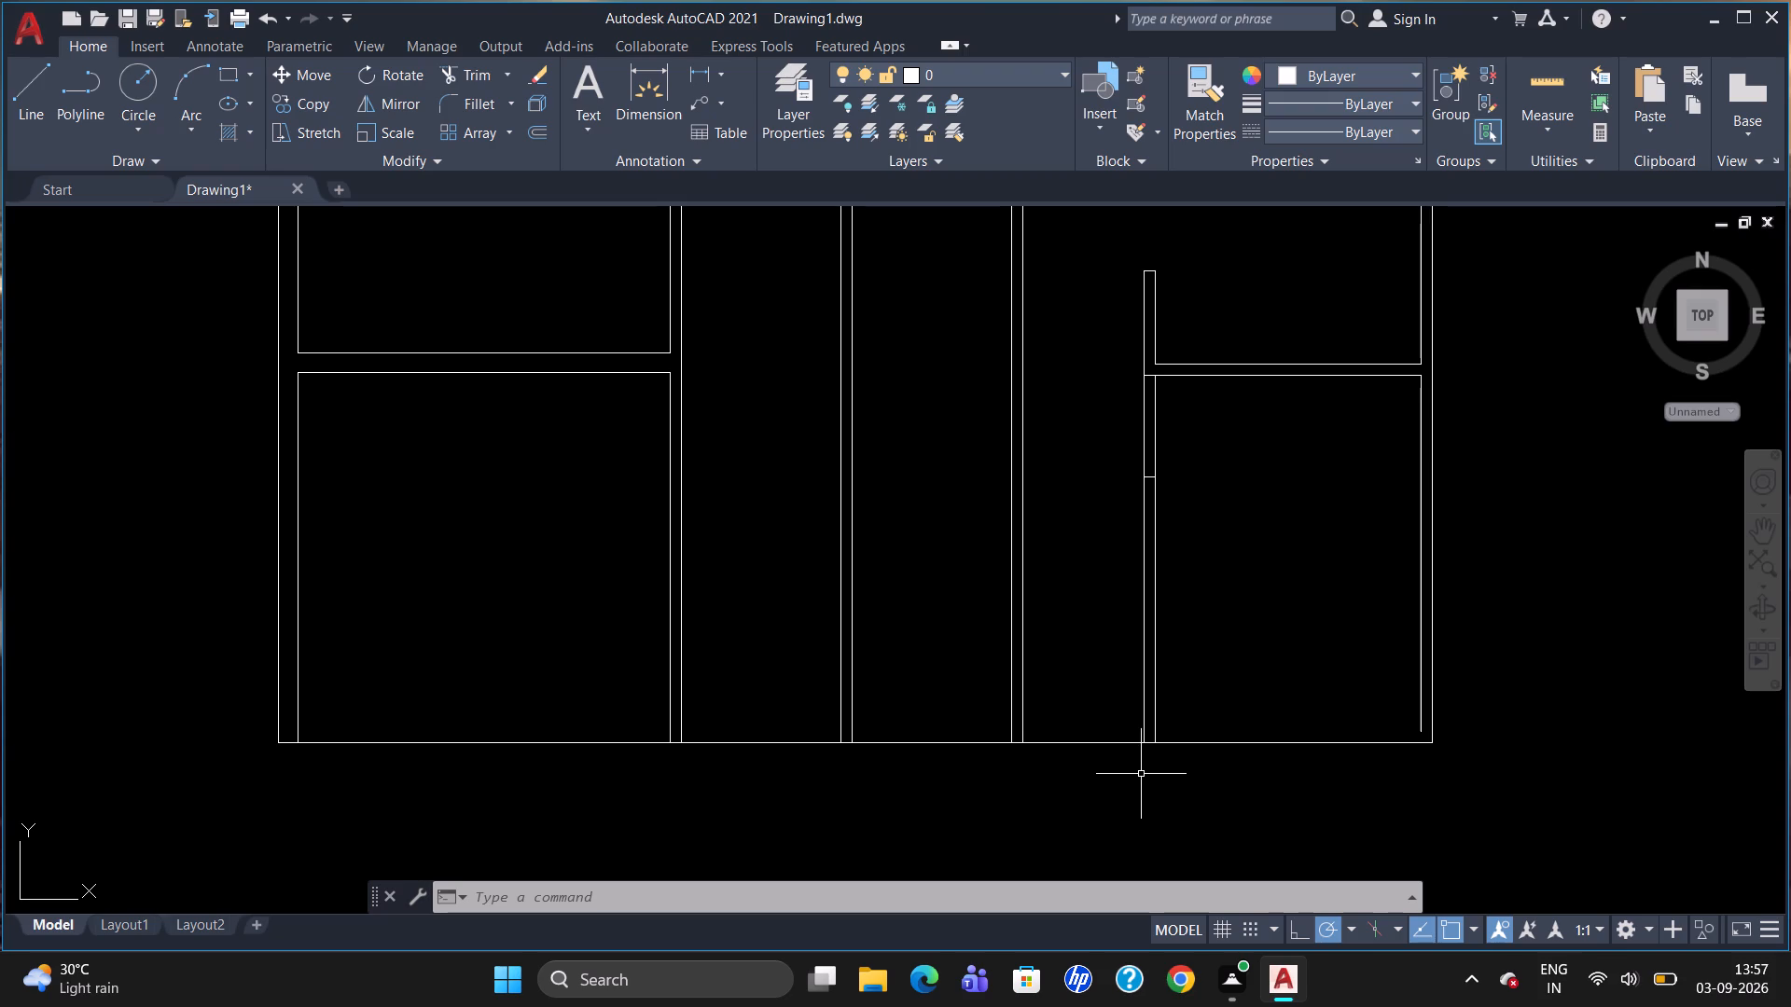
type("BR")
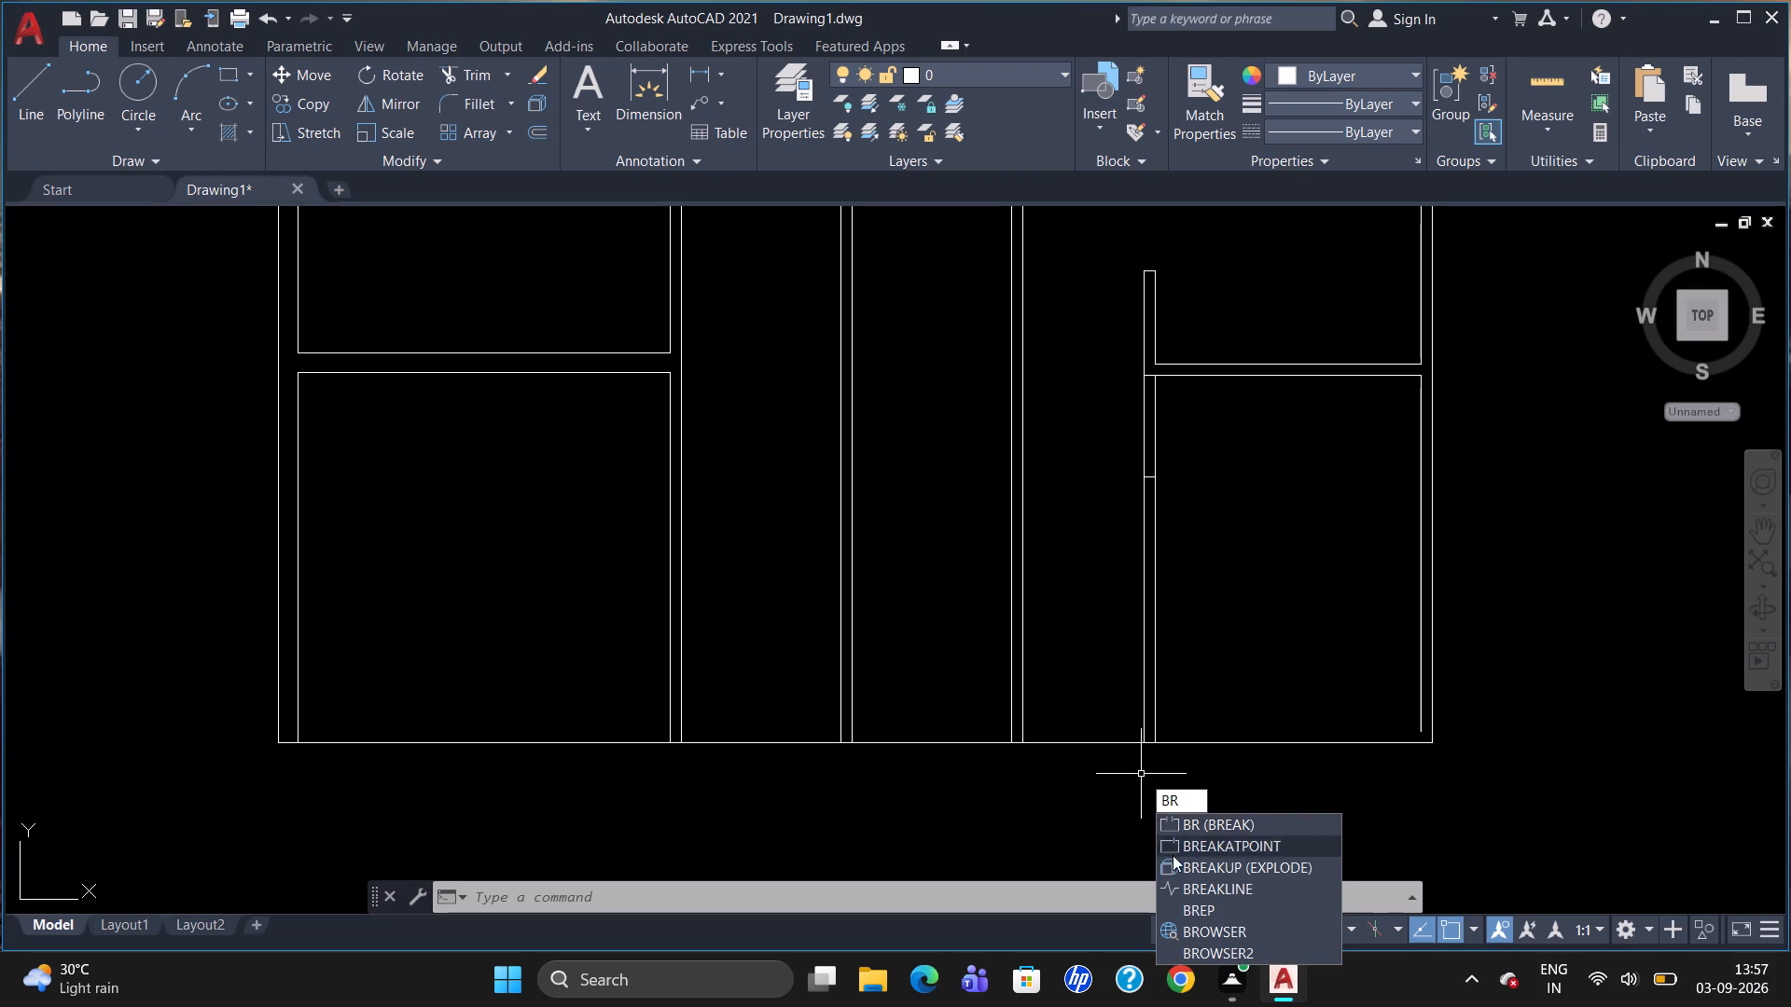
left_click(1179, 846)
left_click(1195, 742)
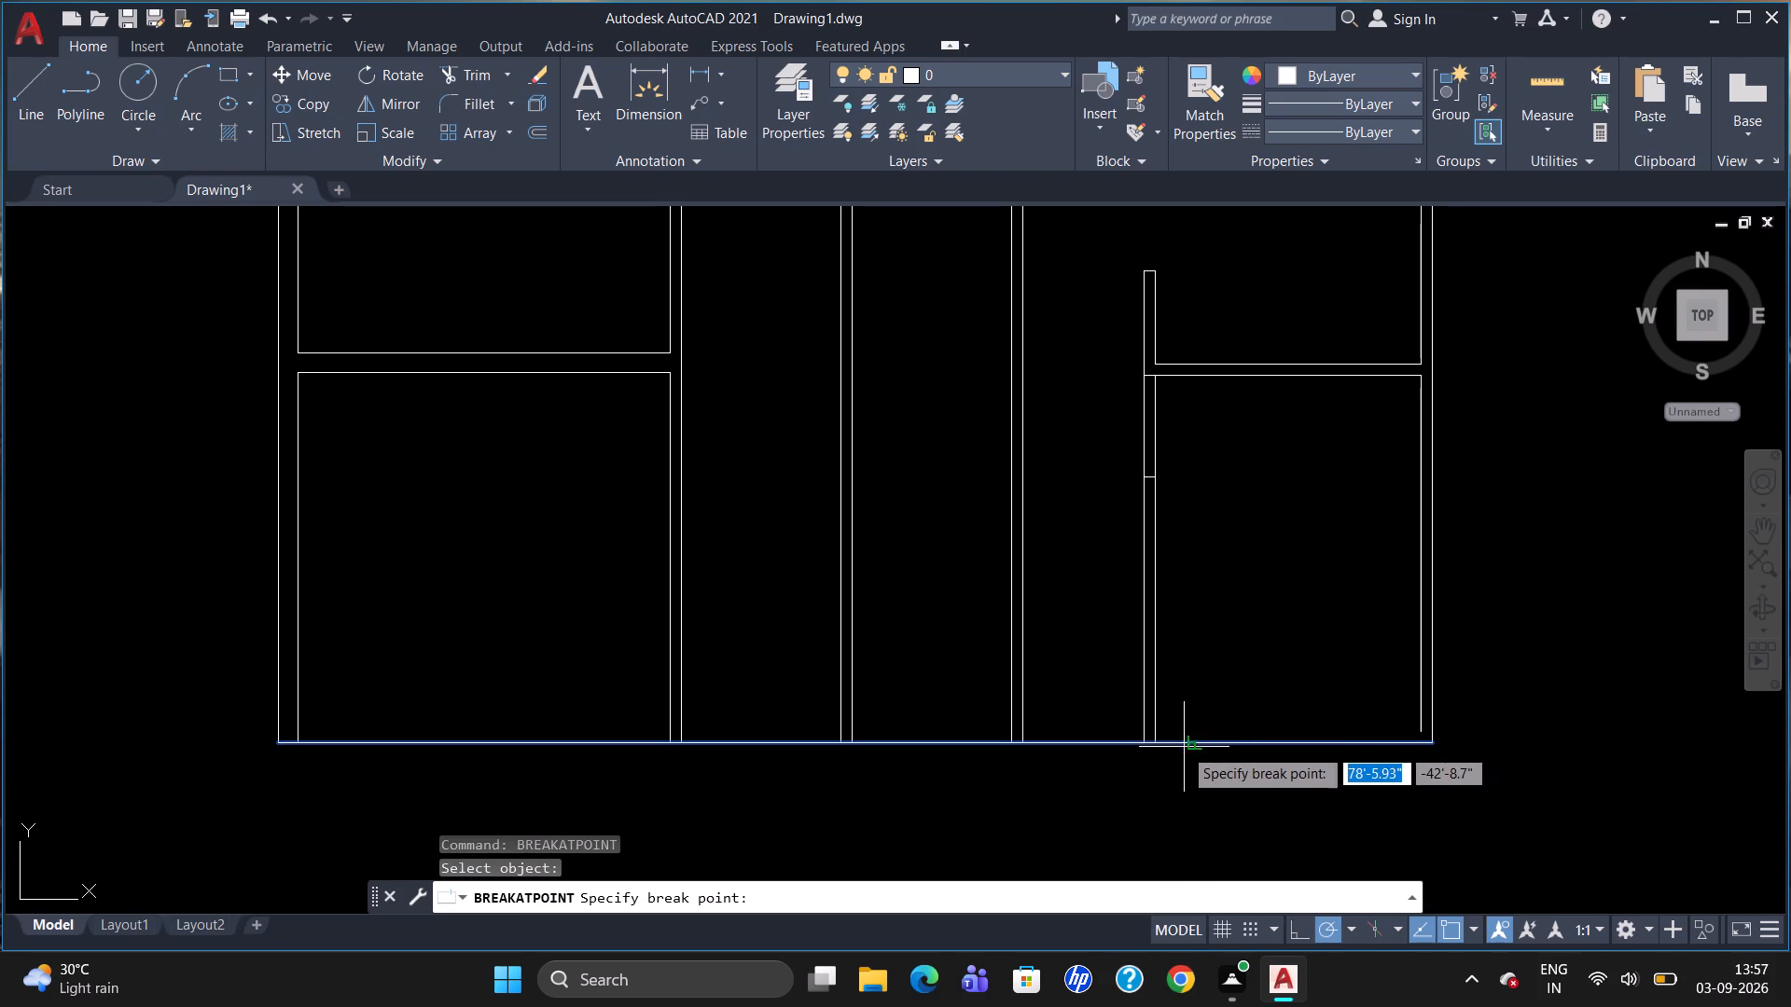
left_click(1164, 743)
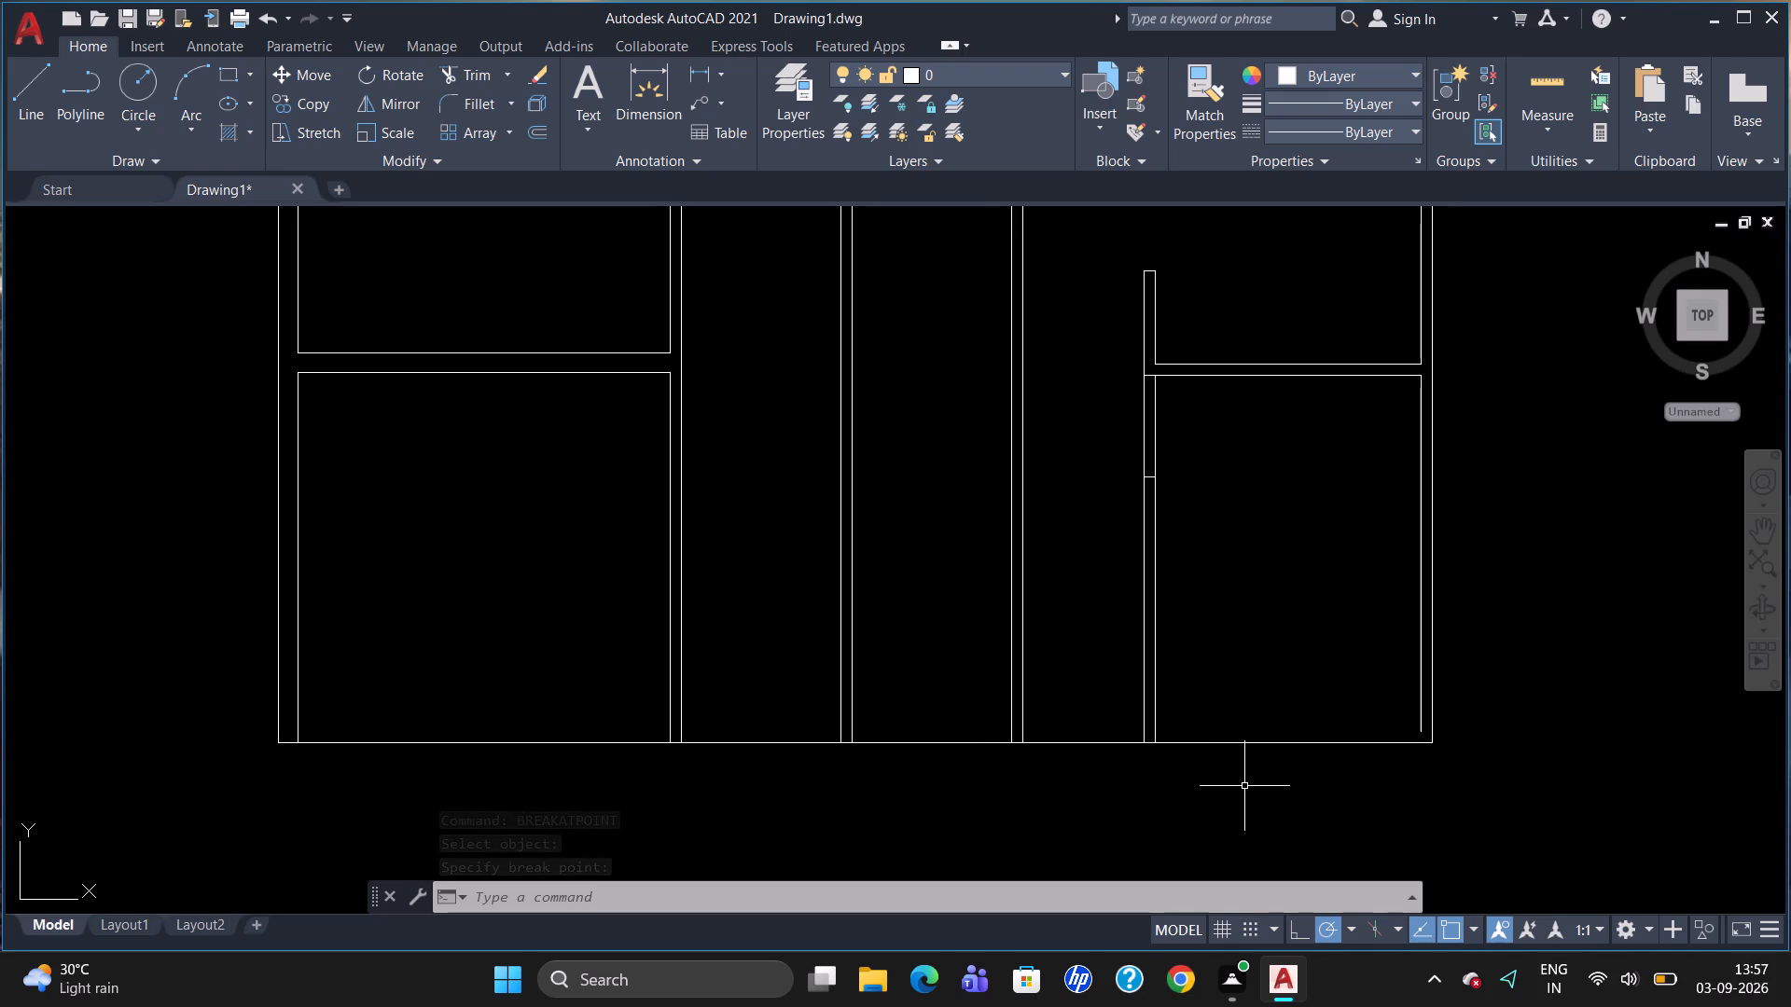
Offset the broken-off bottom outline segment of the lower eastern room 5" upward to form the wall's inner face.
key("o")
key("Return")
type("5\"")
key("shift+Return")
double_click(1197, 740)
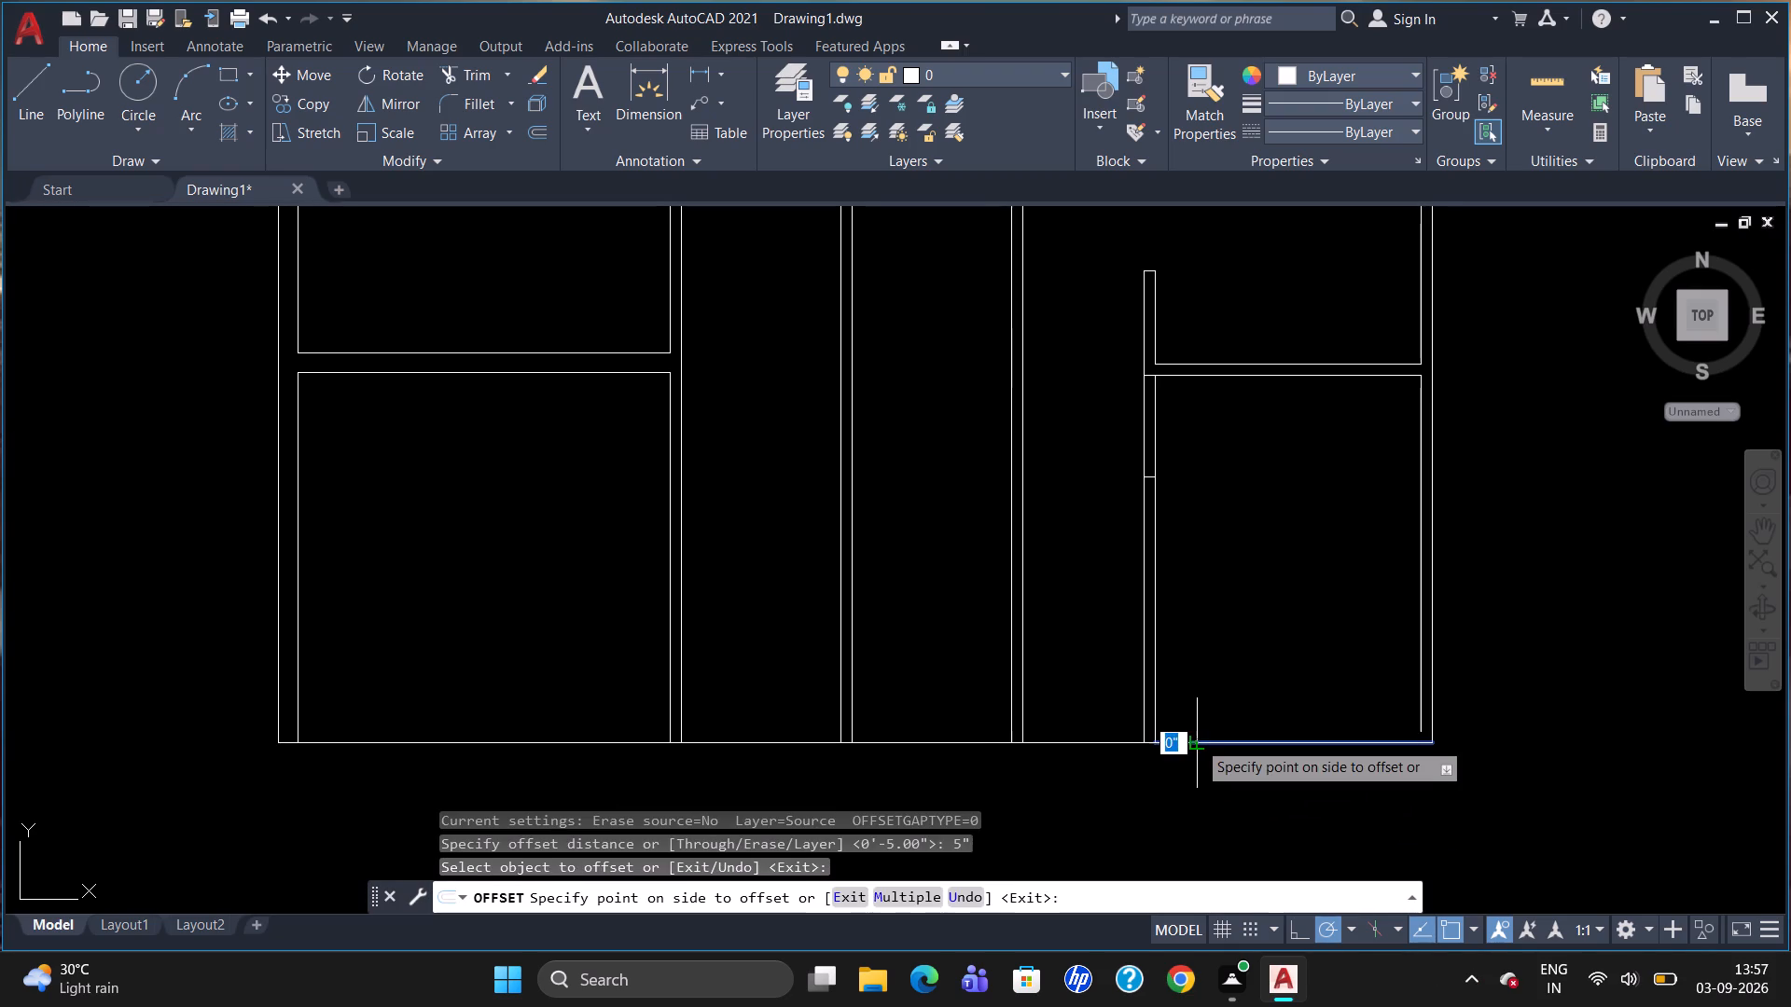
left_click(1198, 724)
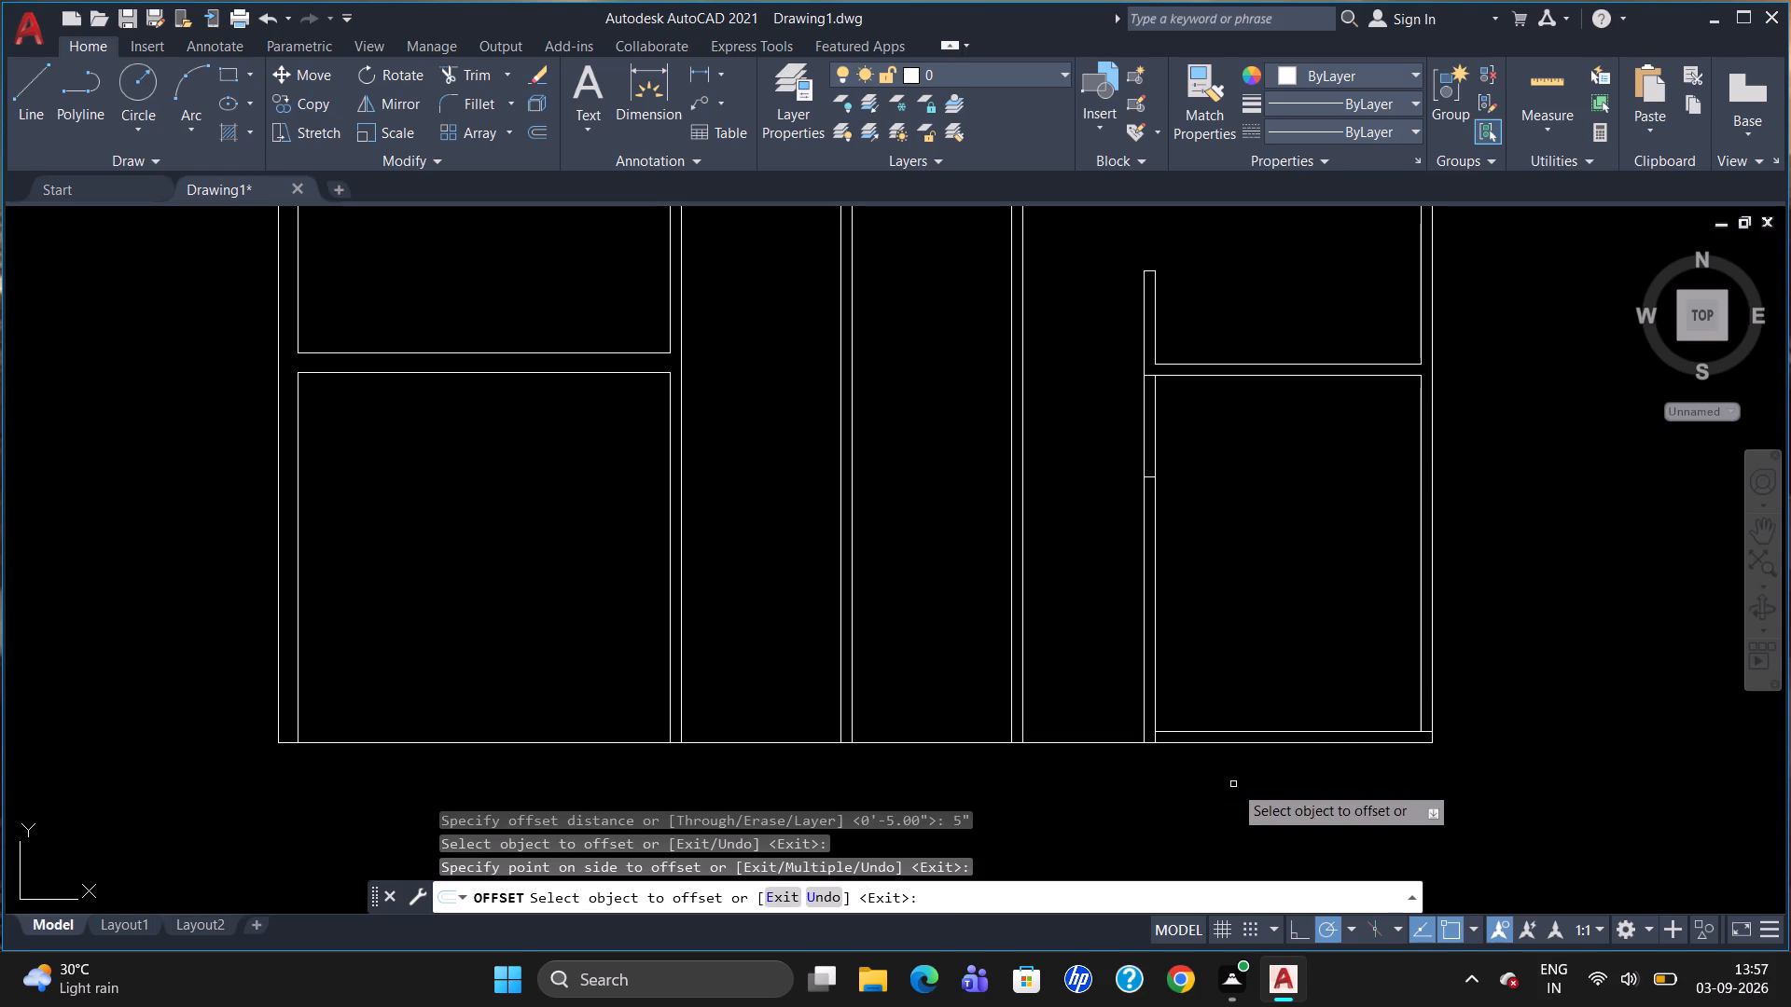
key("Escape")
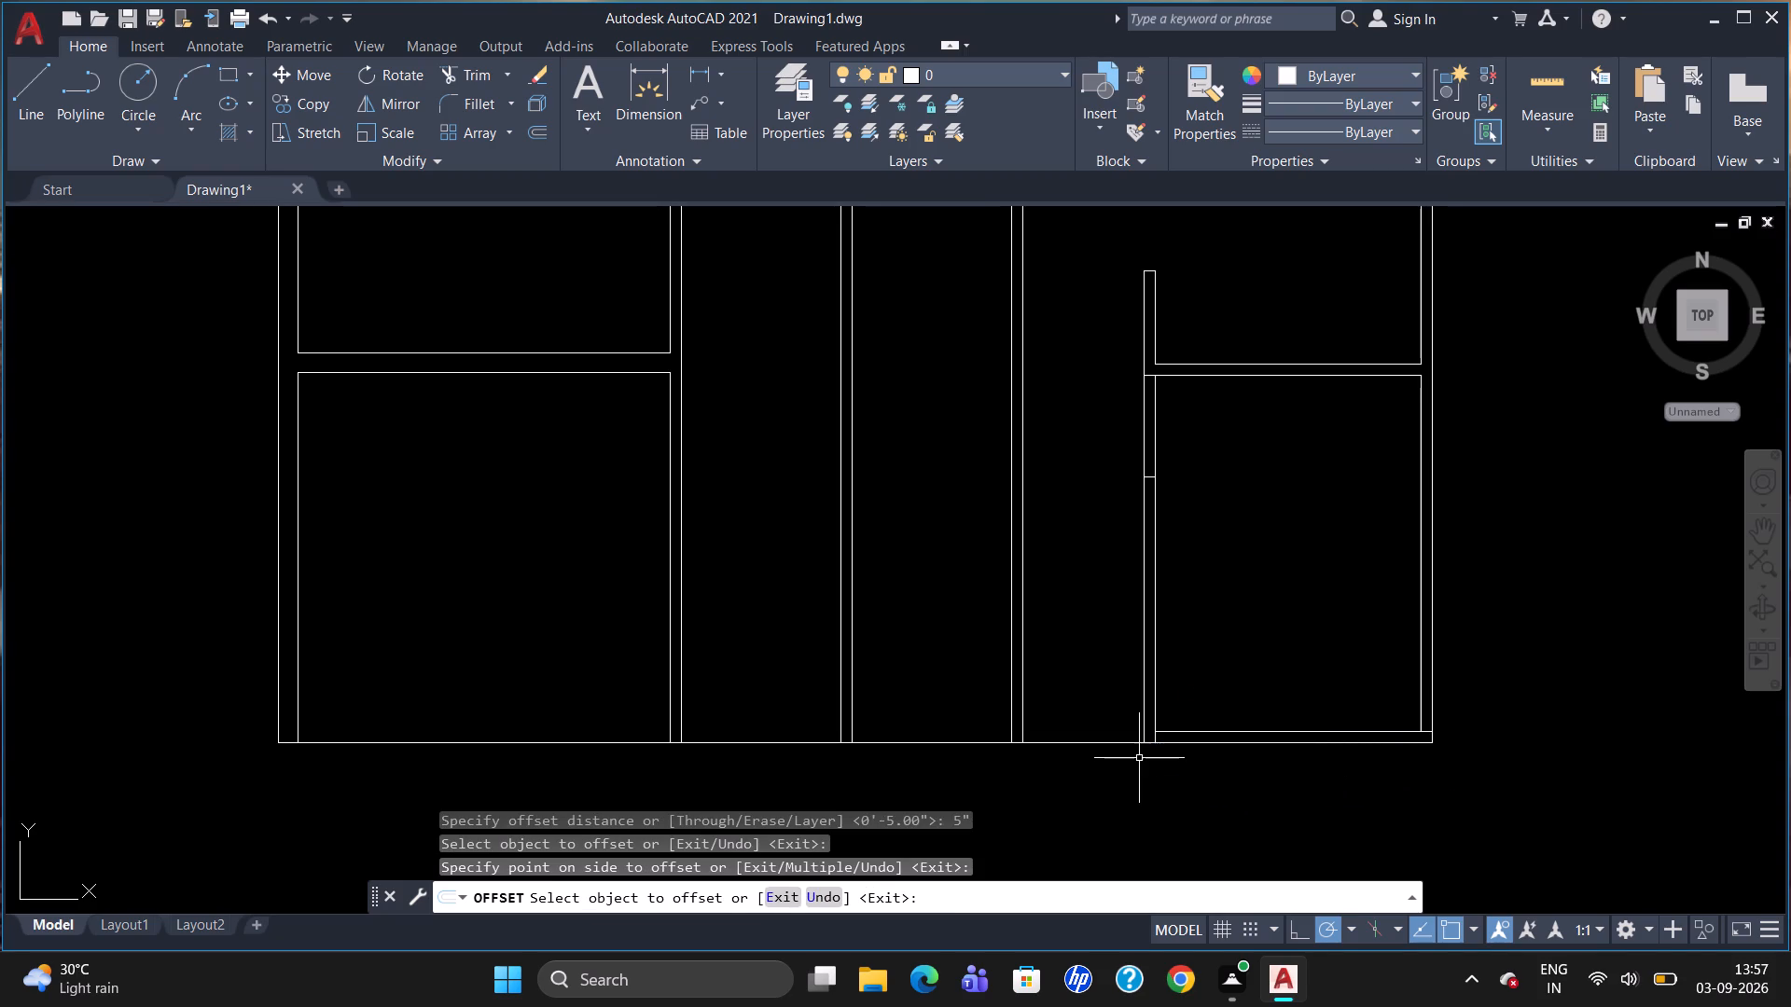
Extend the inner face of the lower eastern room's bottom wall to the partition's west face.
type("EX")
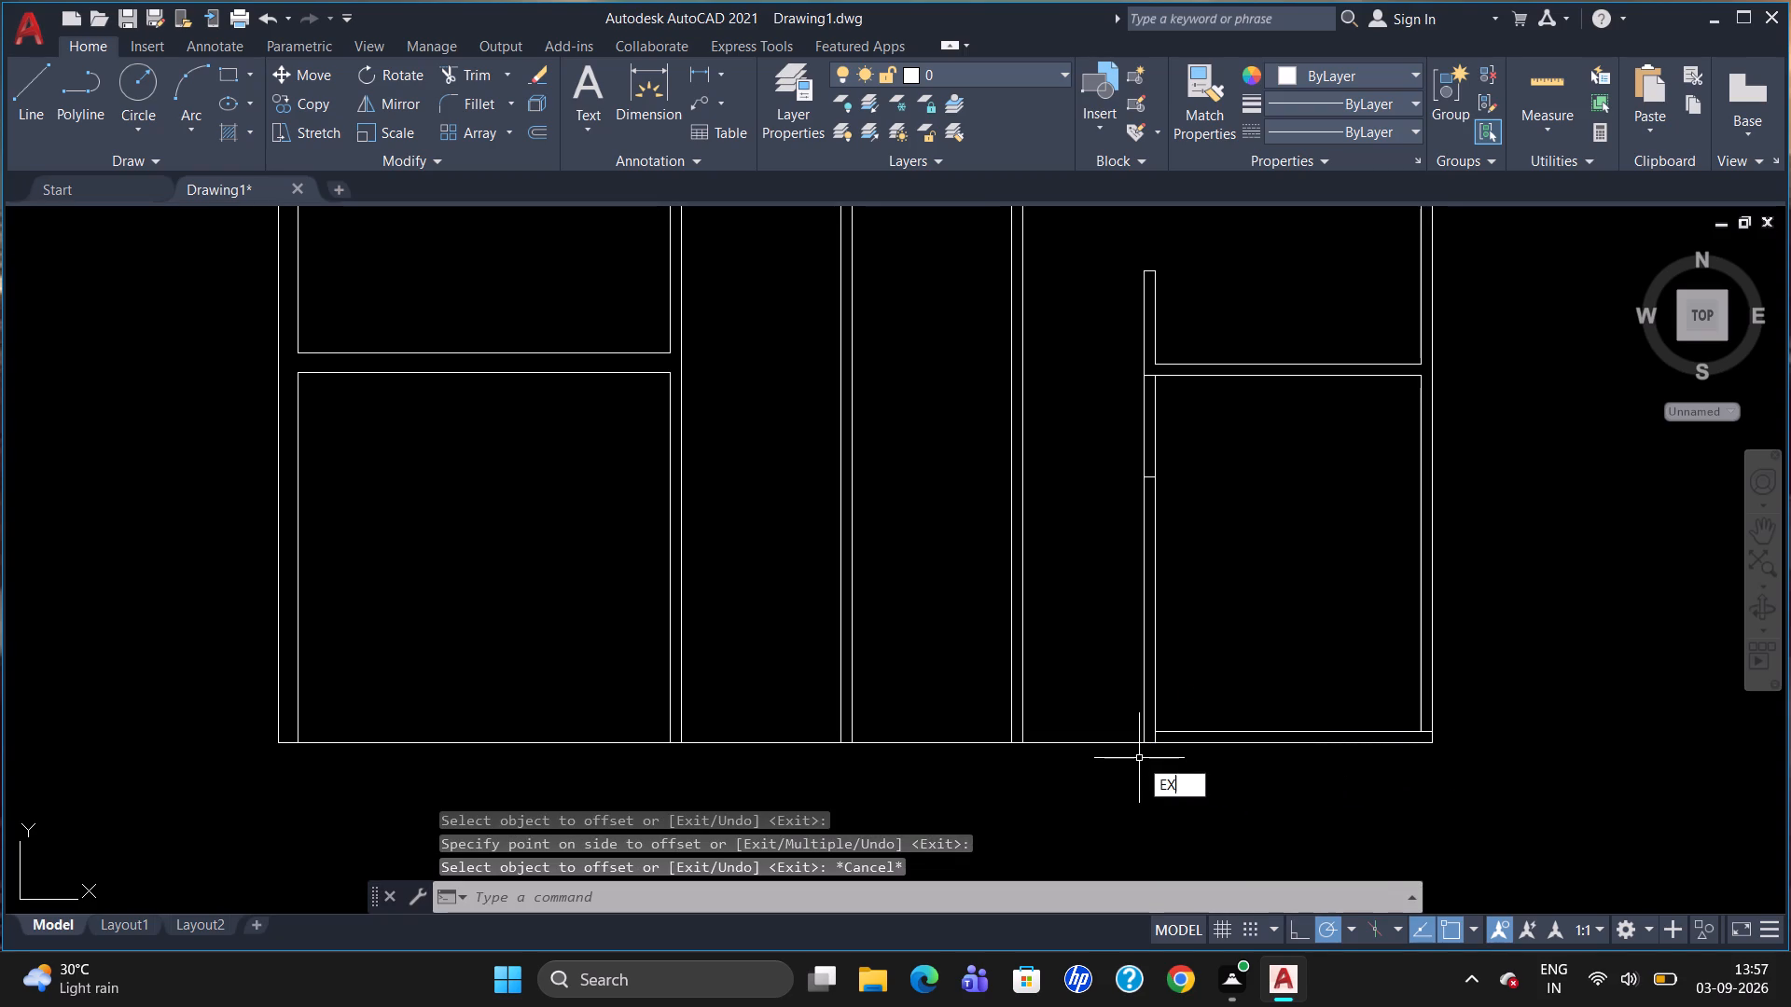
key("Return")
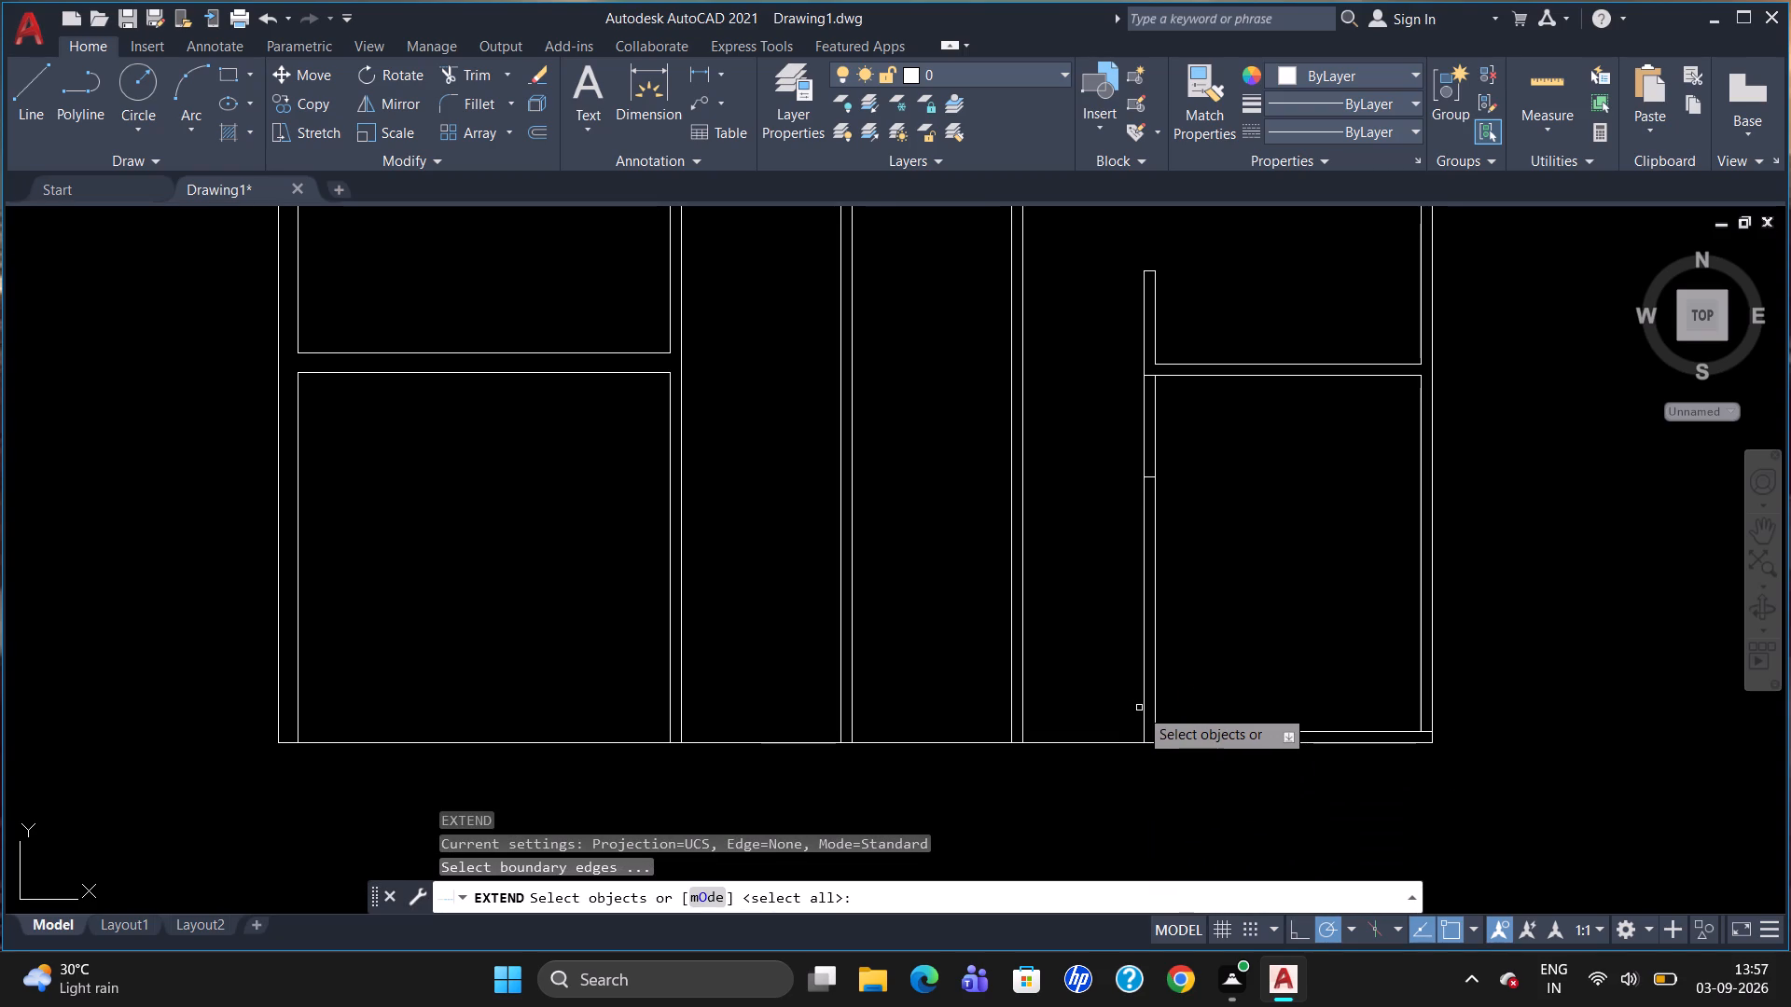
left_click(1145, 711)
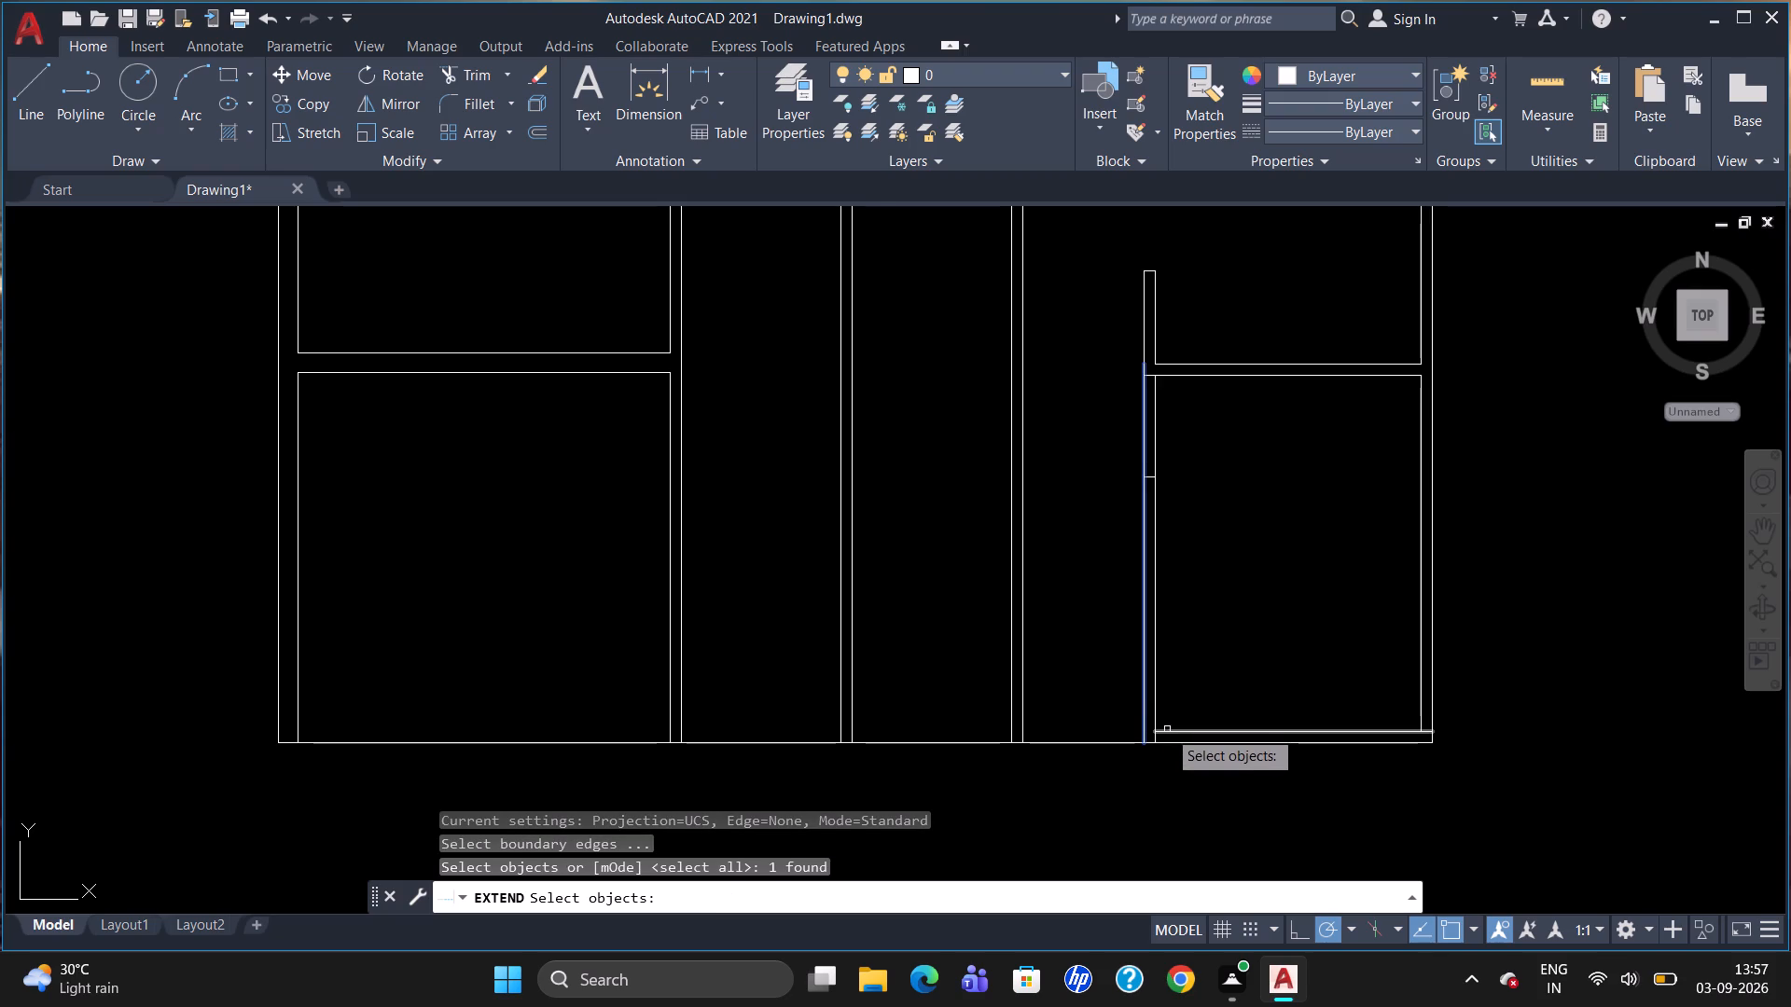
left_click(1171, 731)
key("Return")
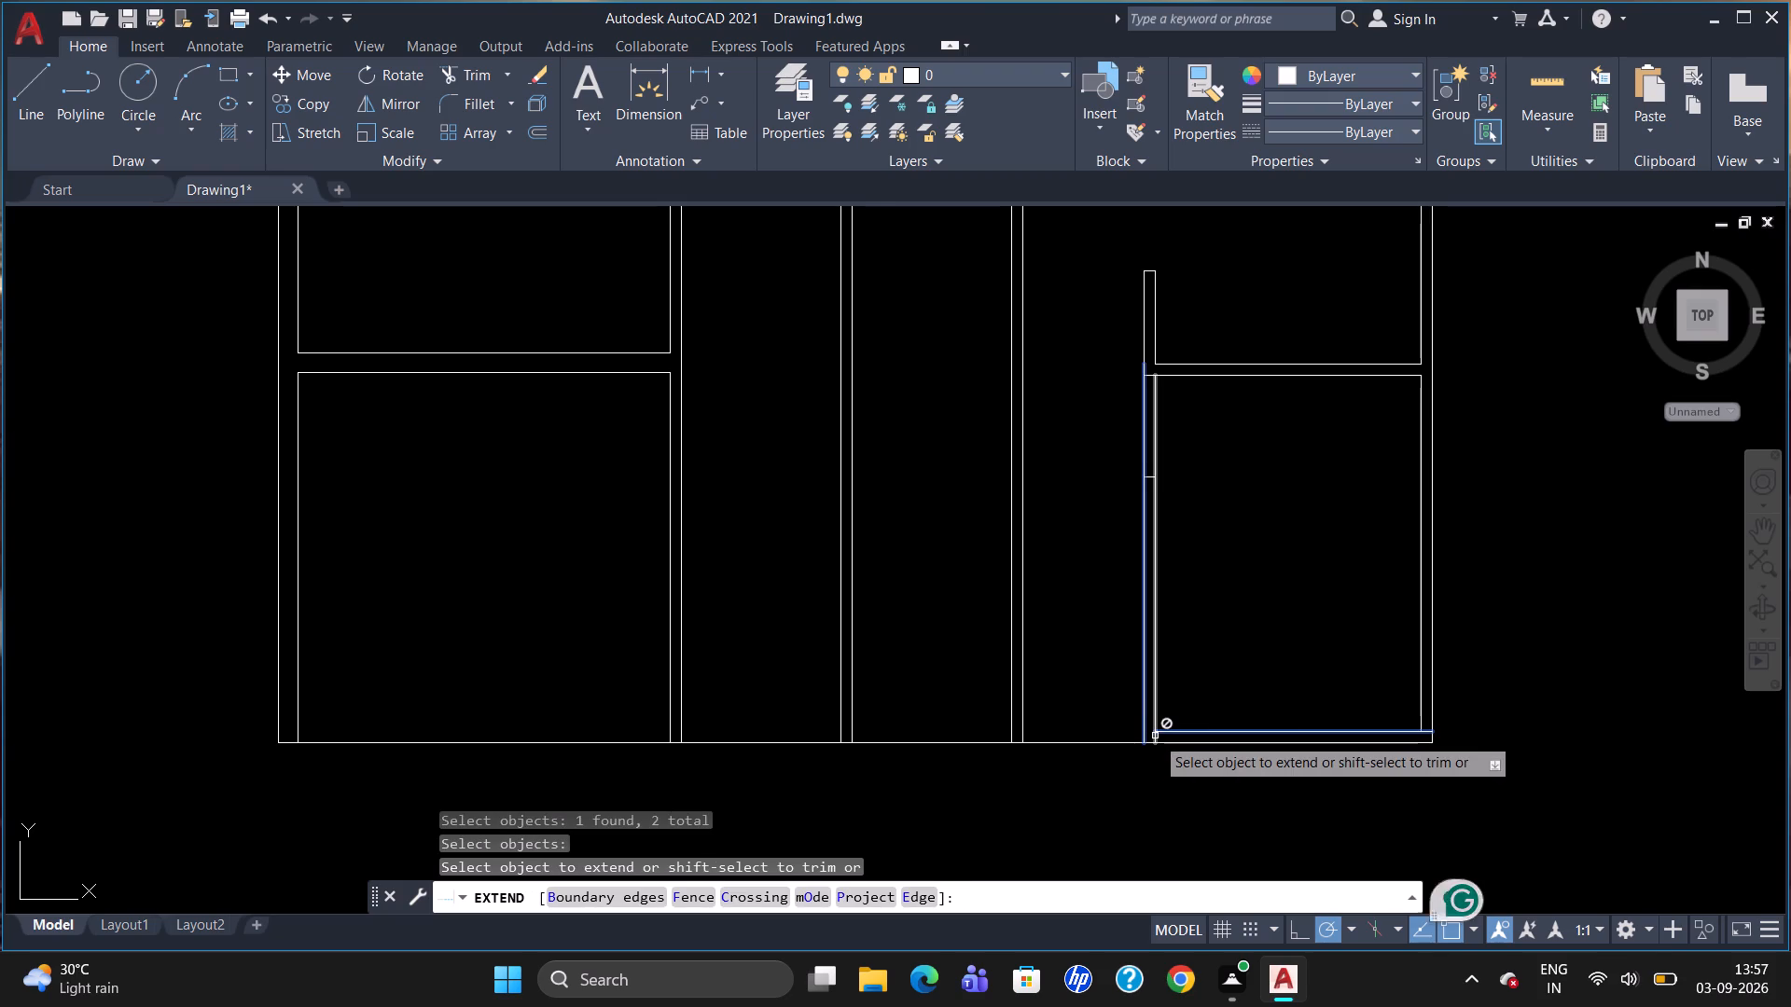
left_click(1193, 735)
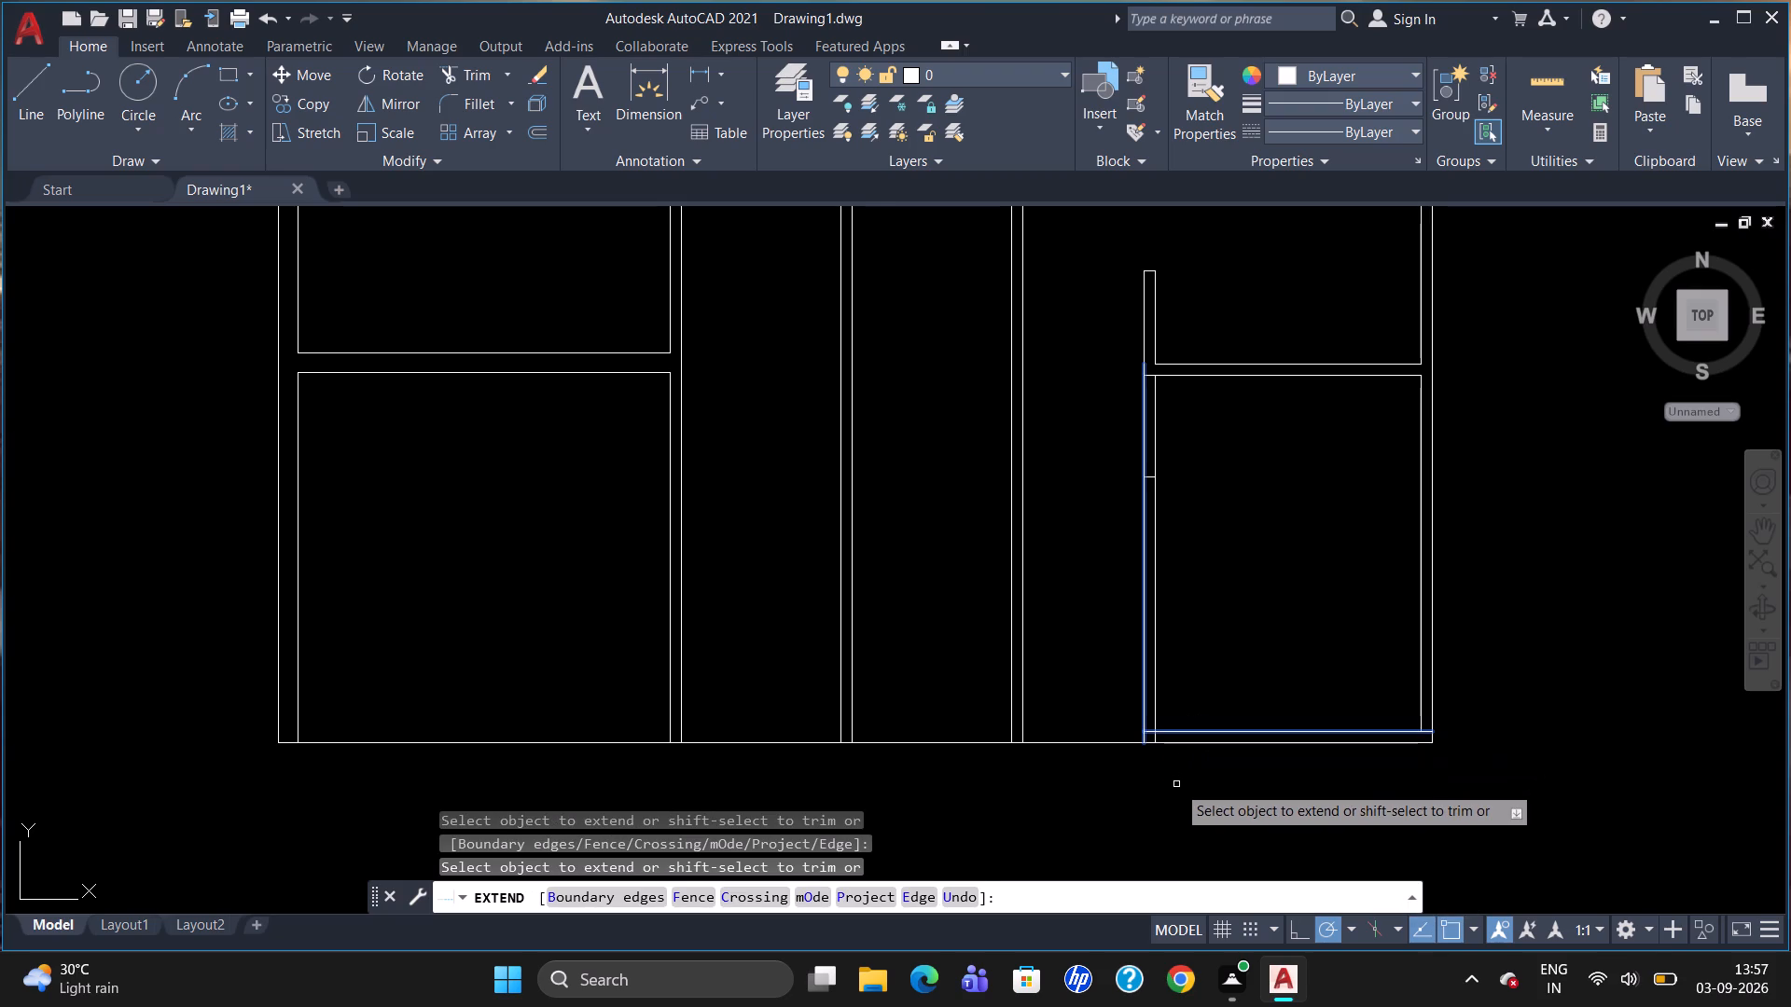
key("Escape")
Trim the overlapping wall line ends at both bottom corners of the lower eastern room.
type("TR")
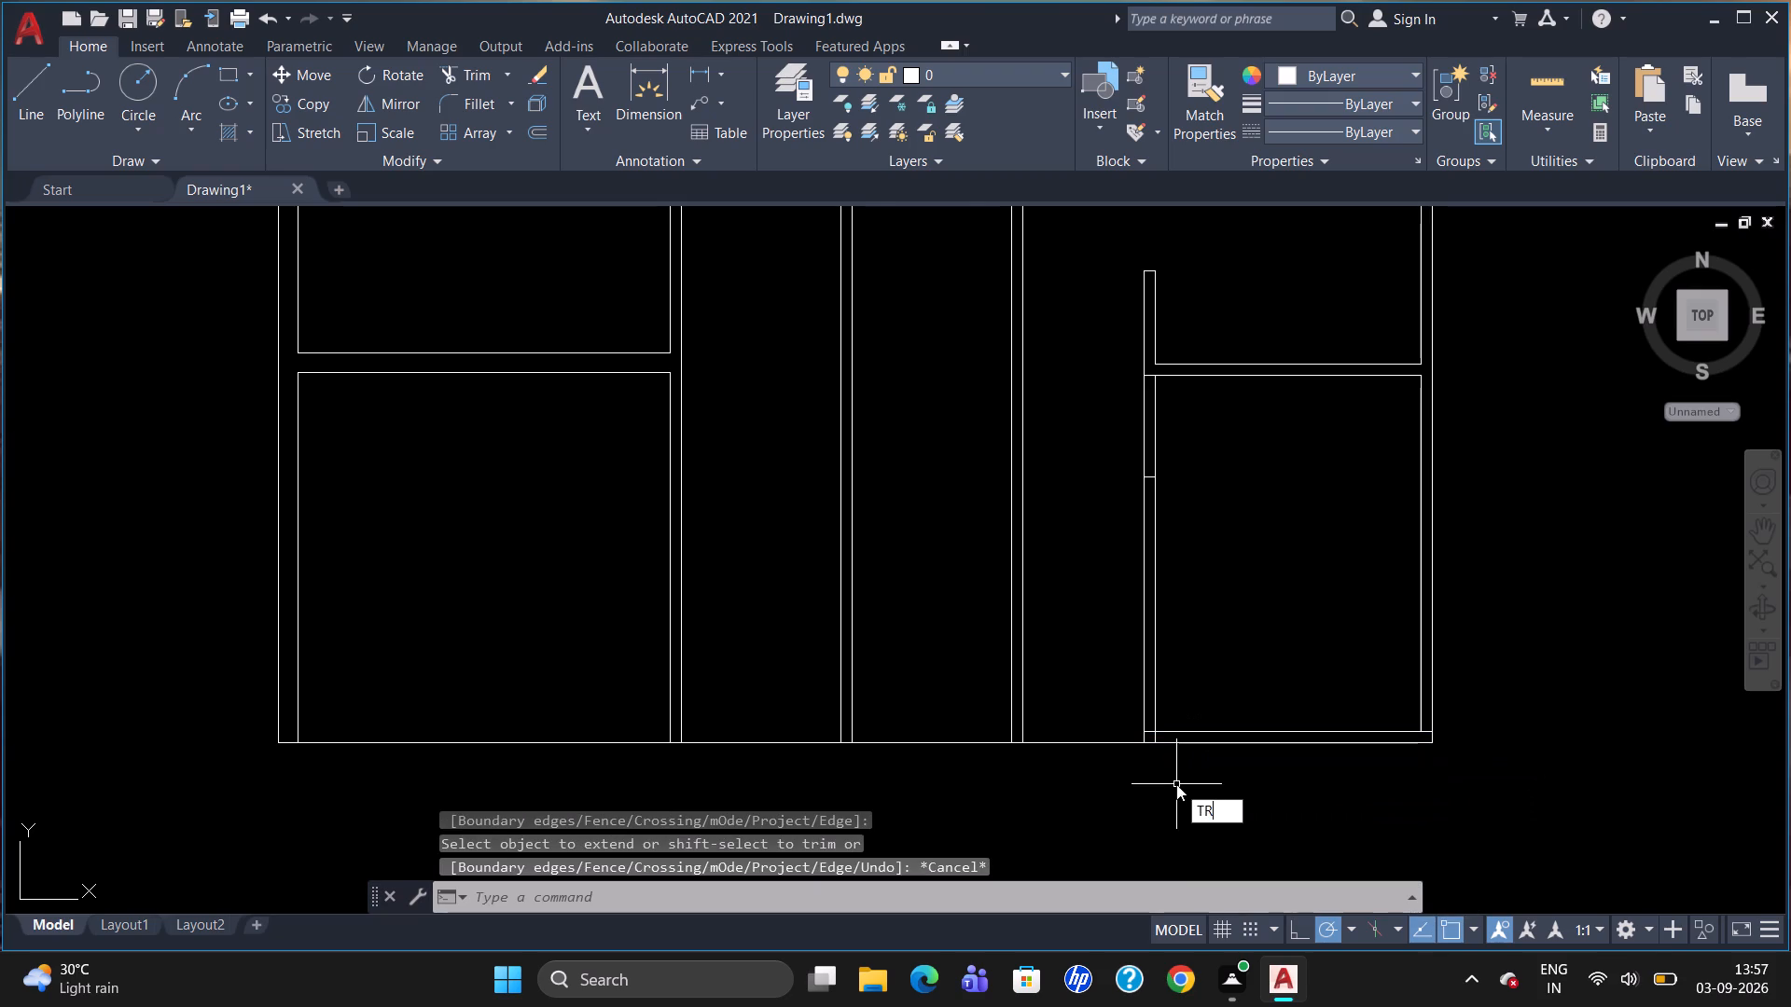
key("Return")
key("Return")
scroll(1157, 724, "up", 2)
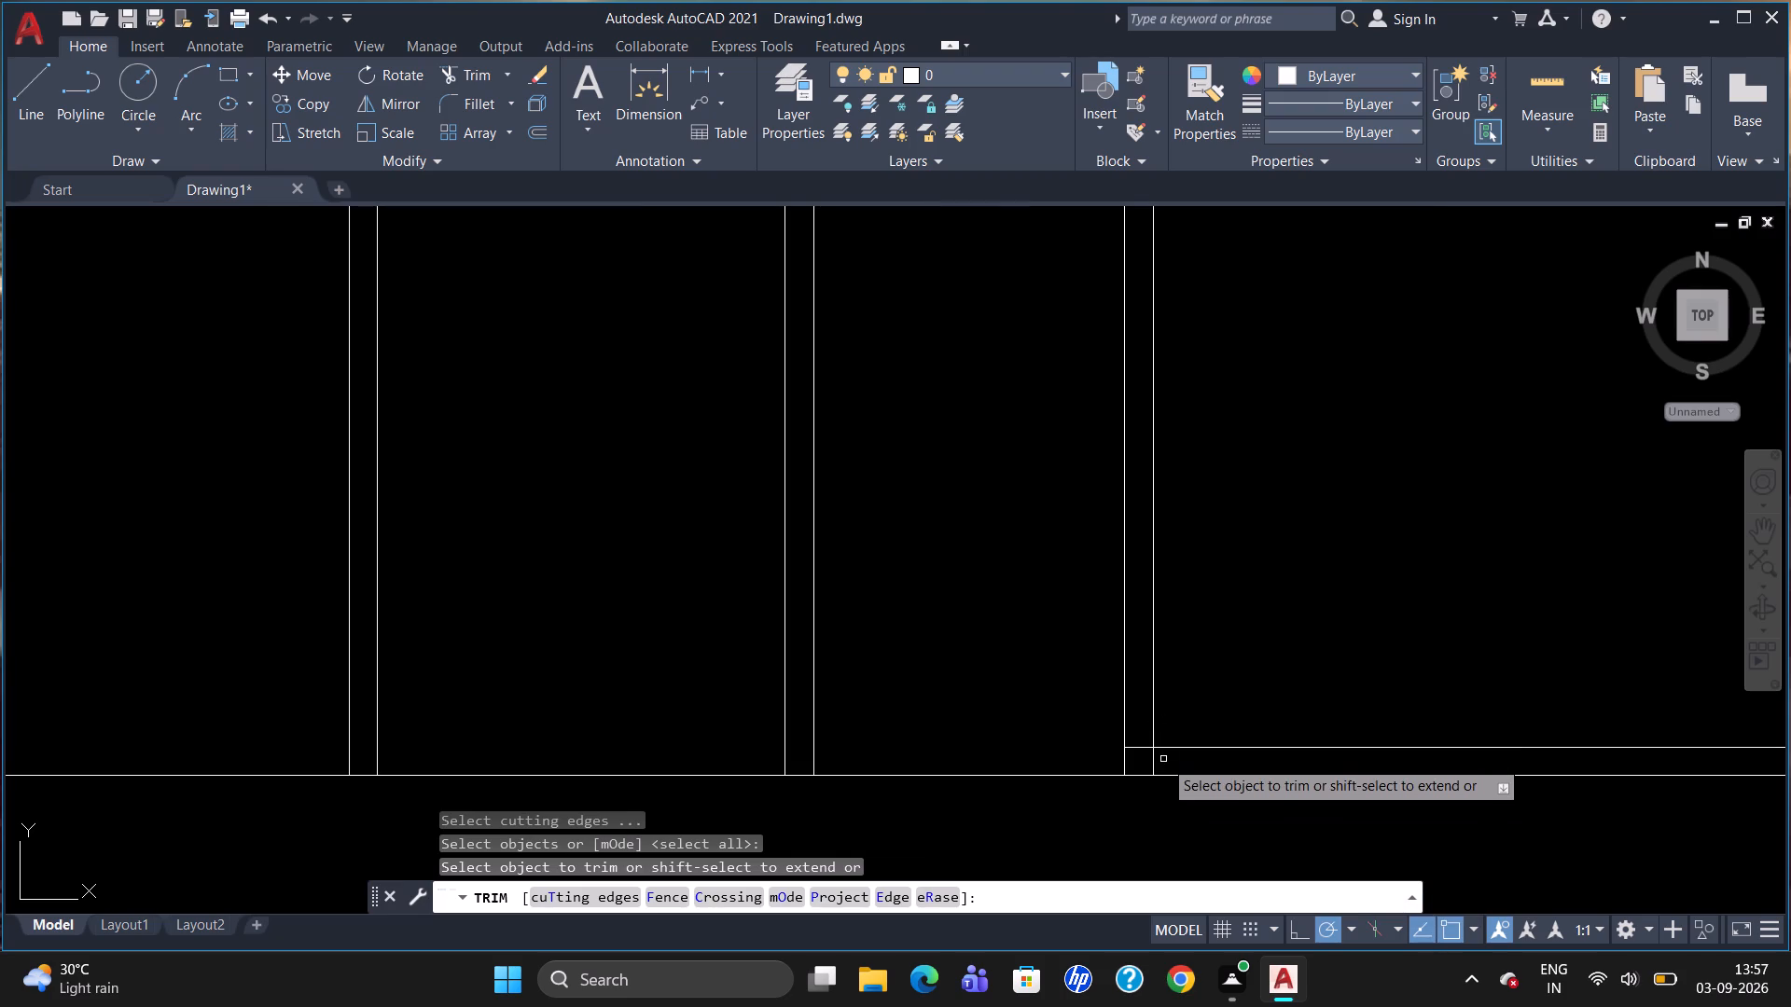
left_click(1153, 763)
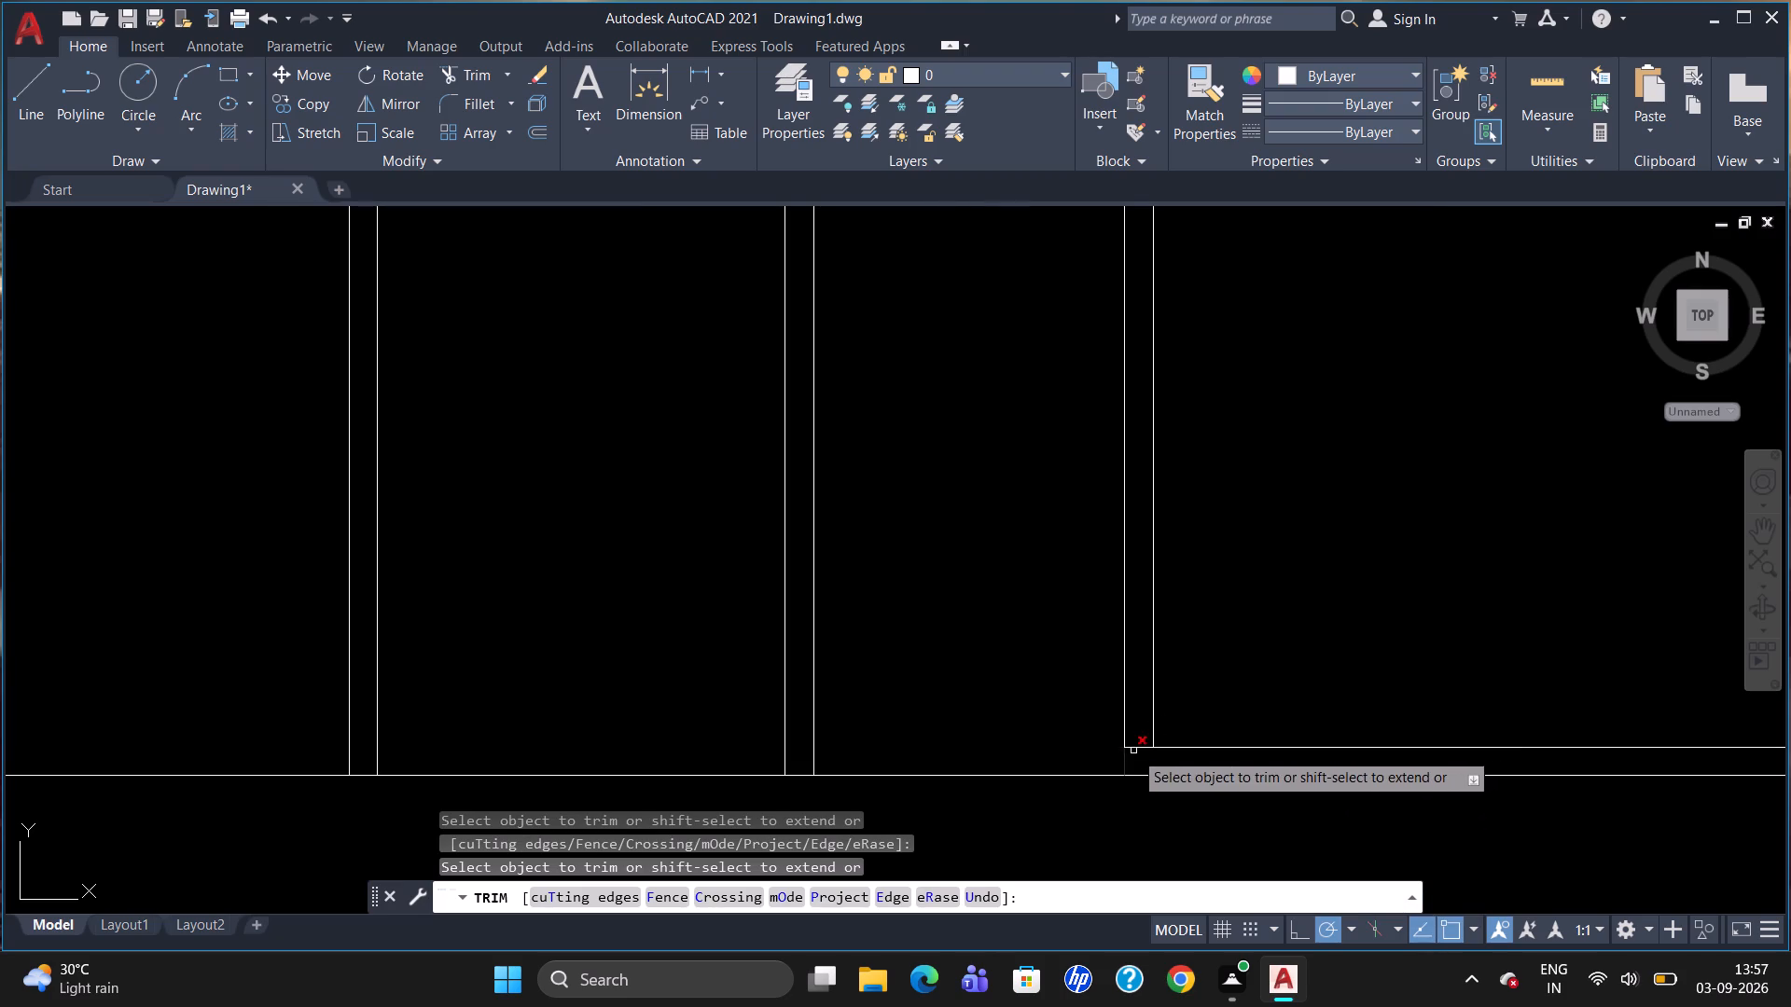
left_click(1144, 745)
scroll(1135, 773, "down", 2)
scroll(1446, 763, "up", 2)
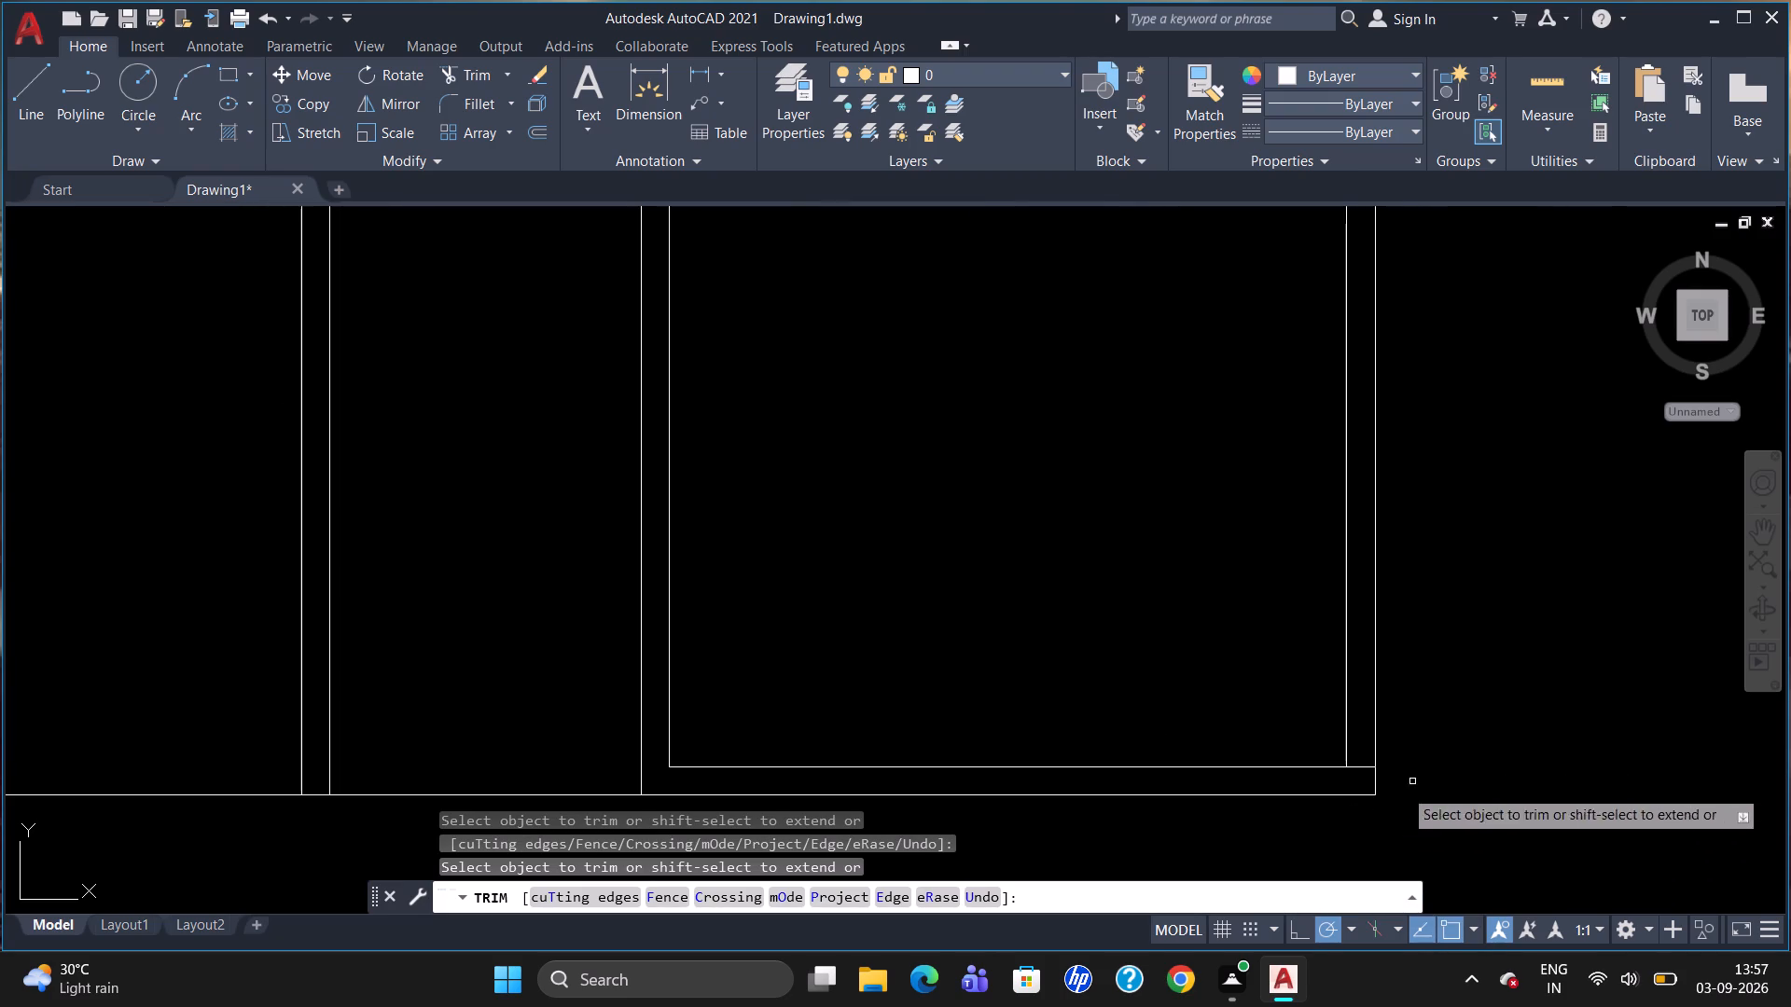
left_click(1362, 767)
scroll(1373, 738, "down", 2)
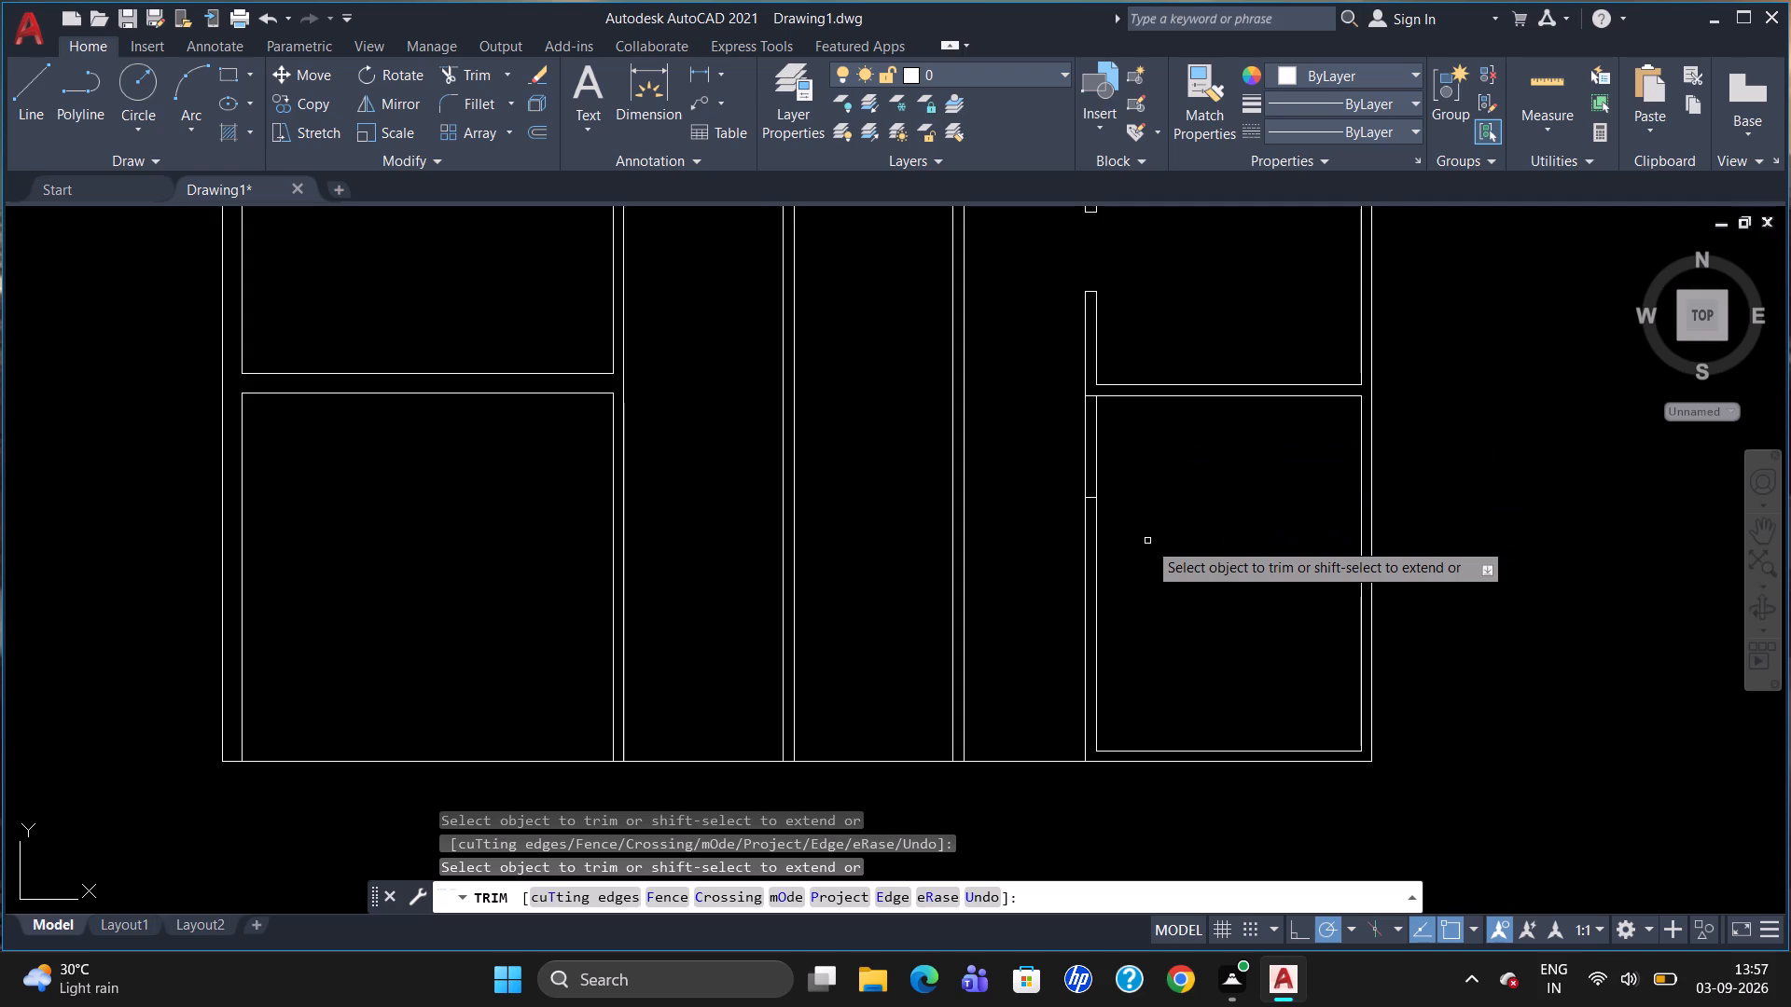
key("Escape")
Trim both partition faces between the jamb line and the room's upper wall to open the lower eastern room's doorway.
type("TR")
key("Return")
key("Return")
left_click_drag(1149, 438, 1063, 448)
left_click(1063, 448)
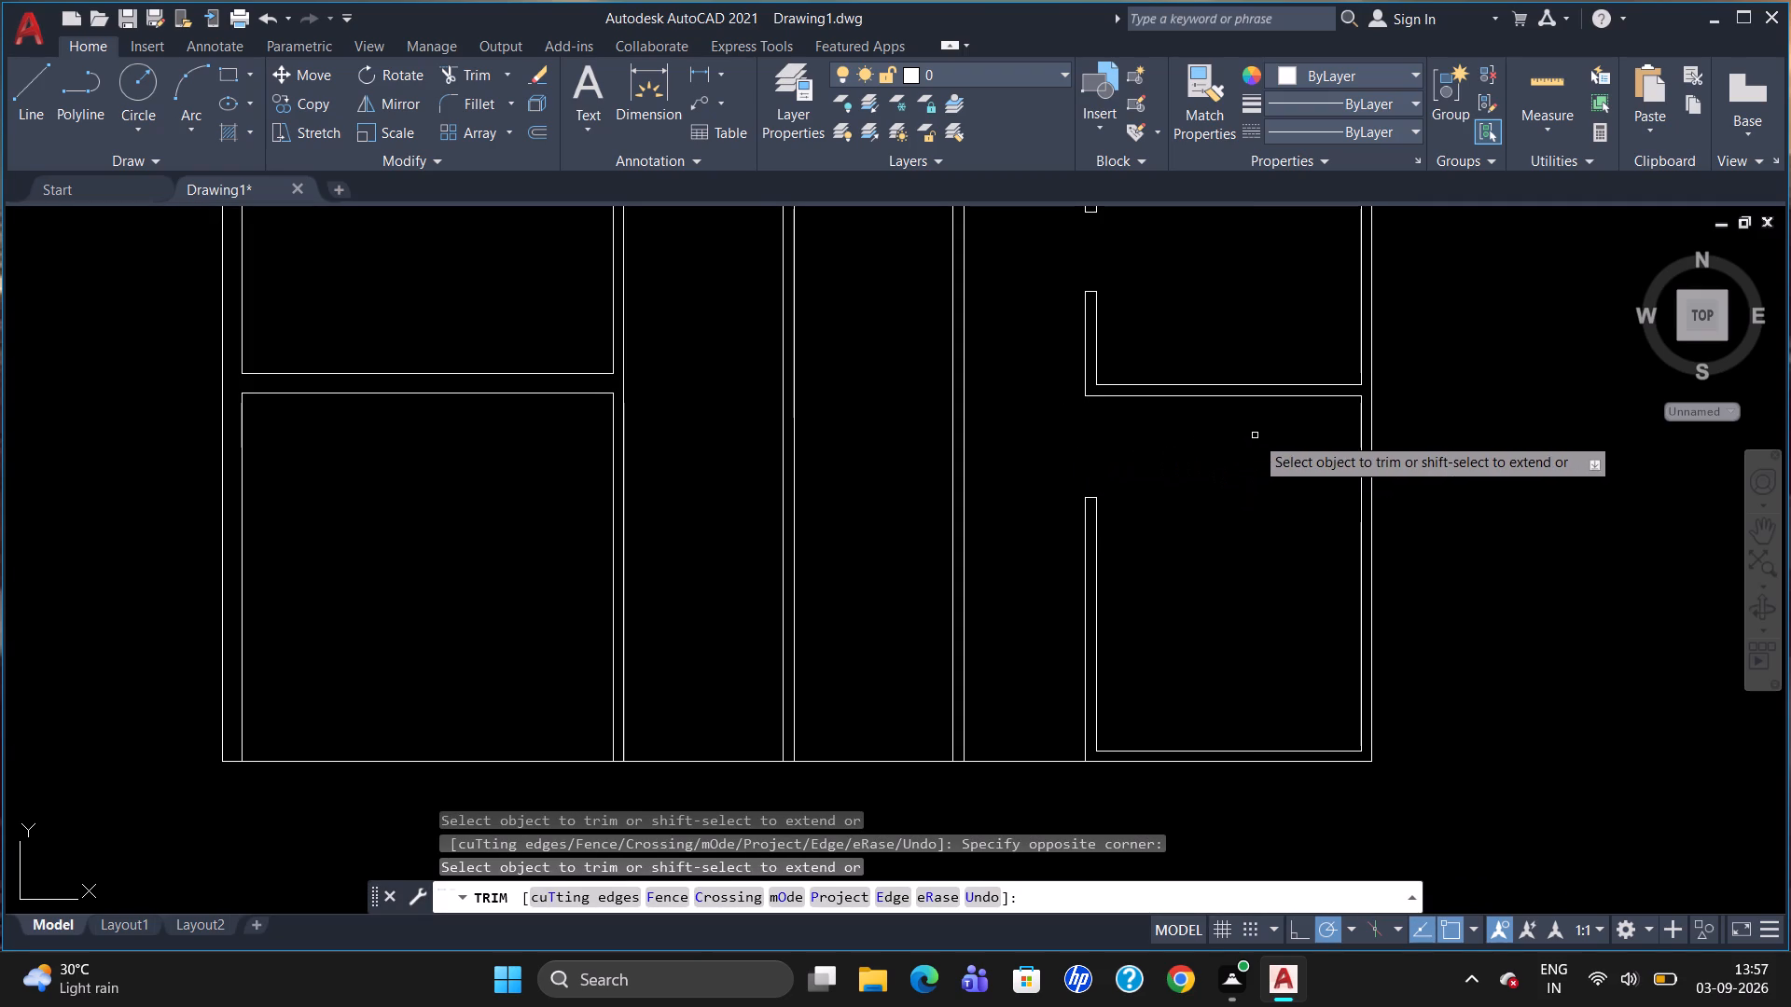
key("Escape")
Measure the inside dimensions of the lower eastern room with Quick measure.
left_click(1255, 435)
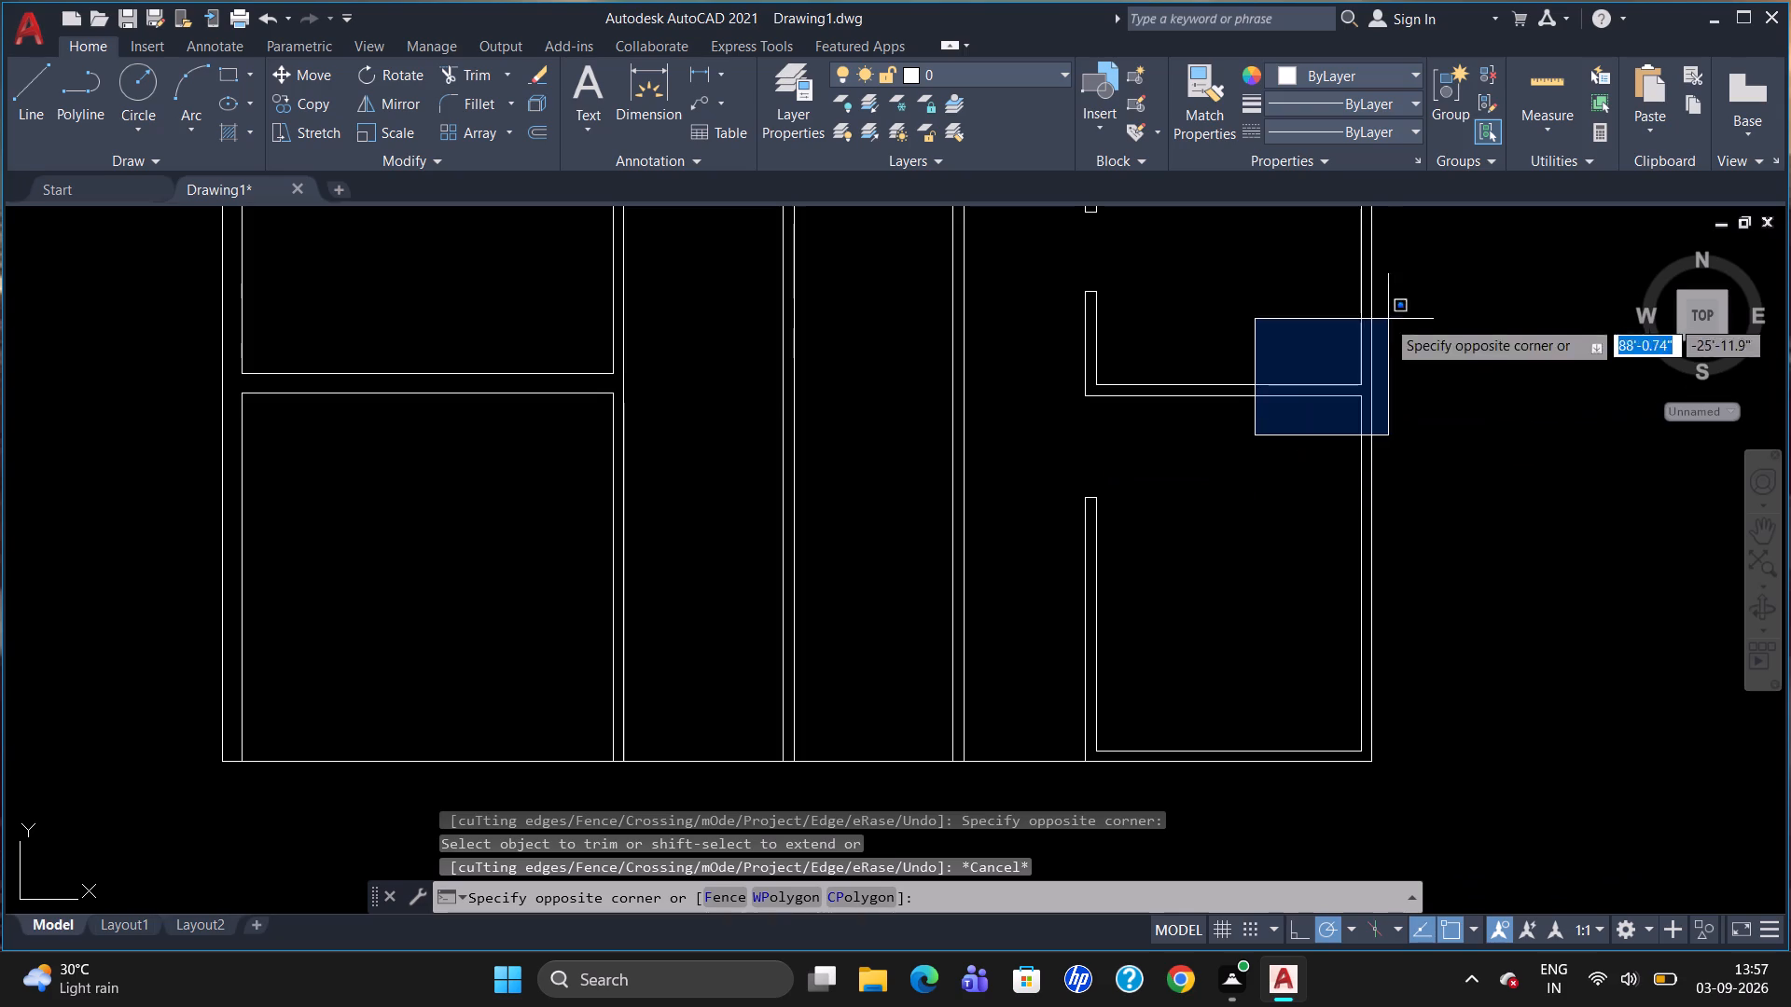
left_click(1465, 380)
left_click(1446, 107)
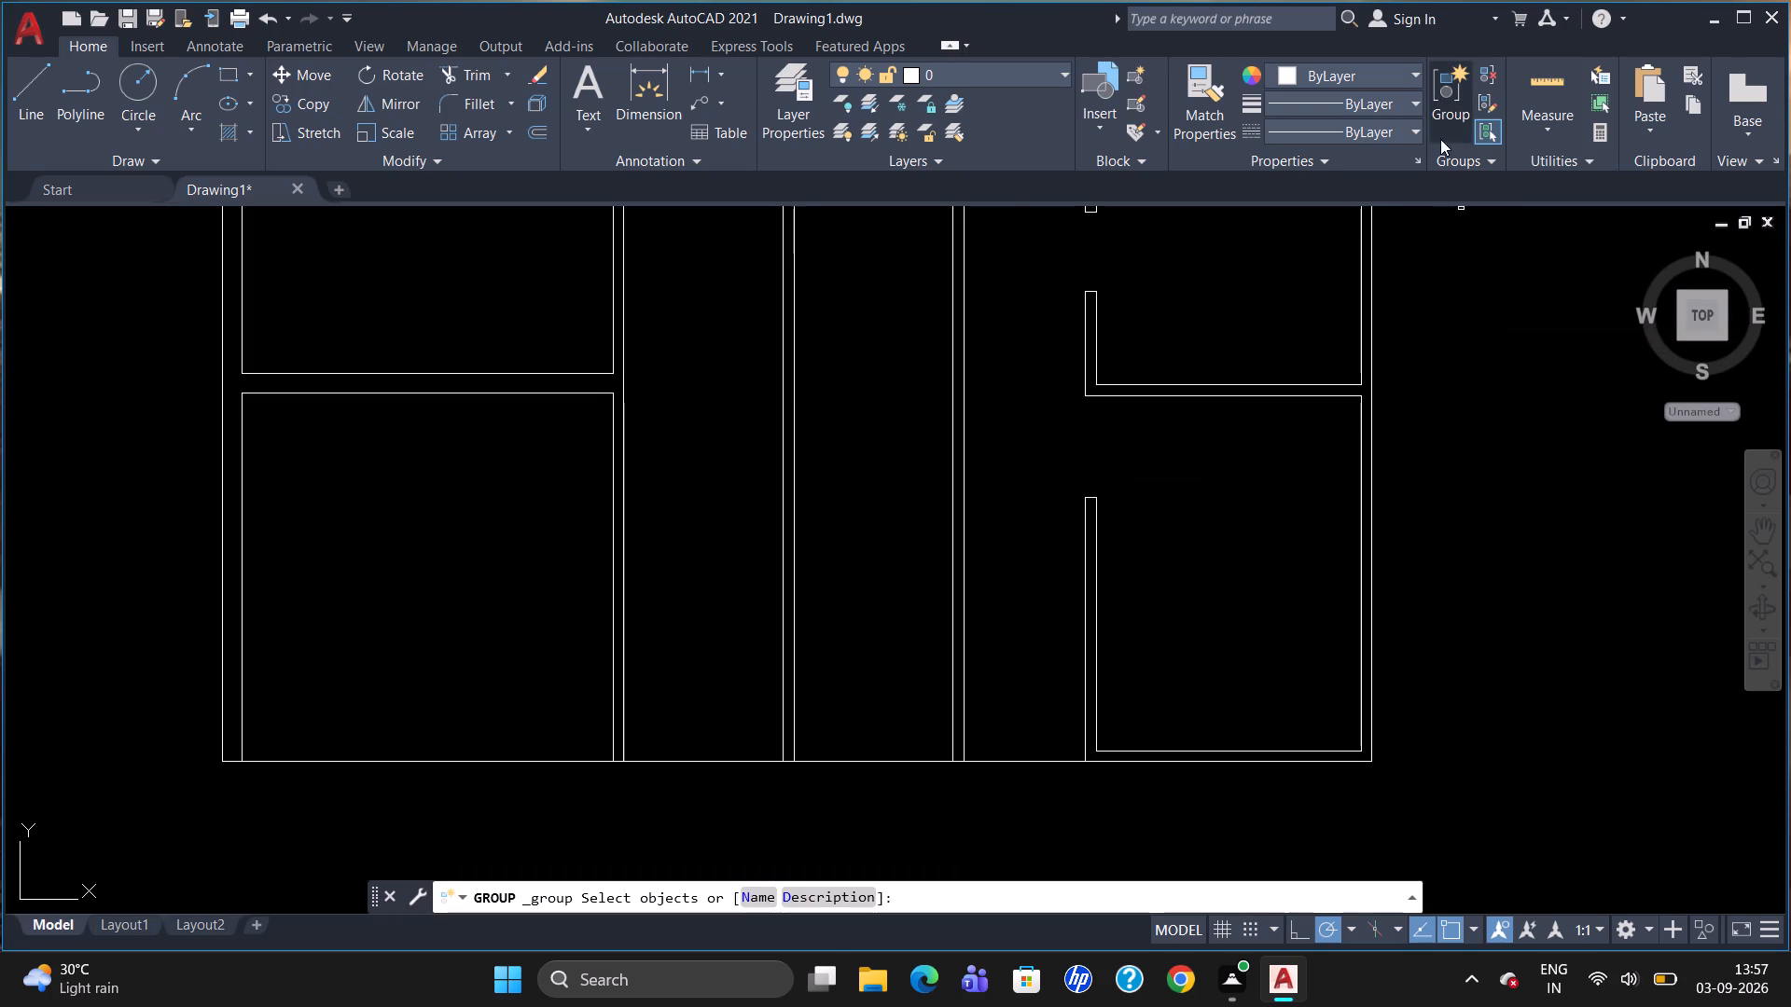
left_click(1560, 101)
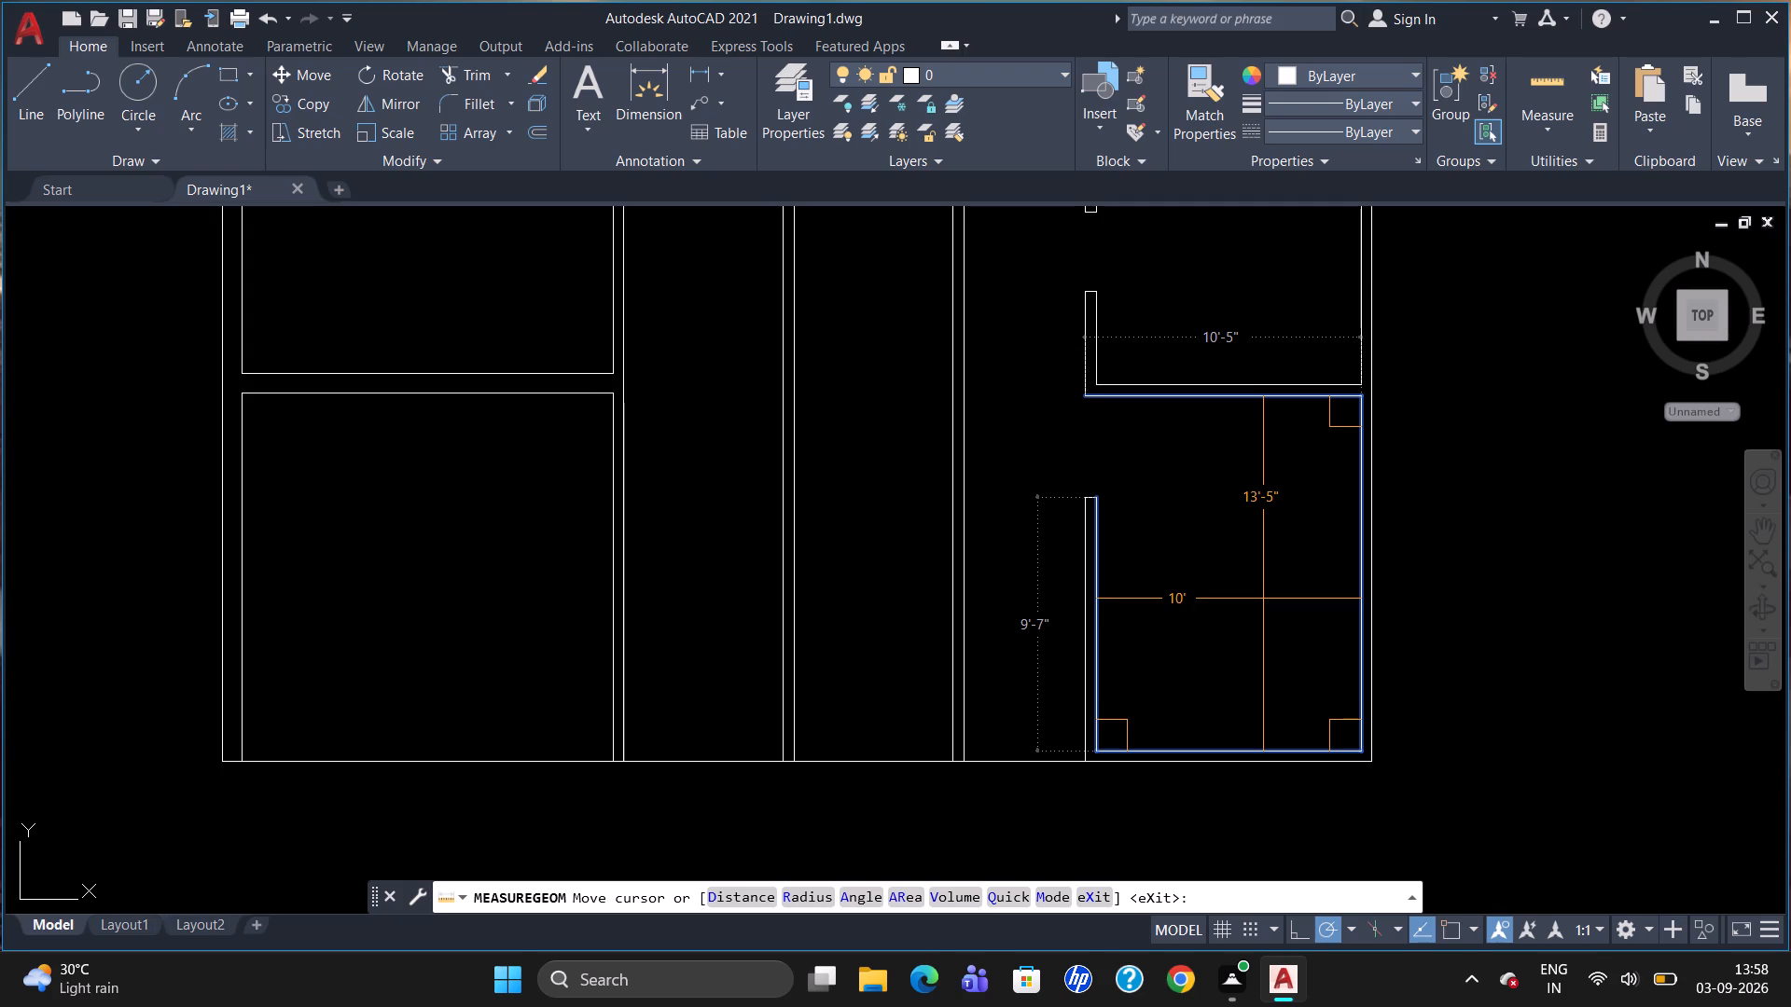
key("Escape")
Delete both lines of the vertical partition between the central partition and the eastern rooms, below the horizontal wall.
scroll(1368, 731, "down", 1)
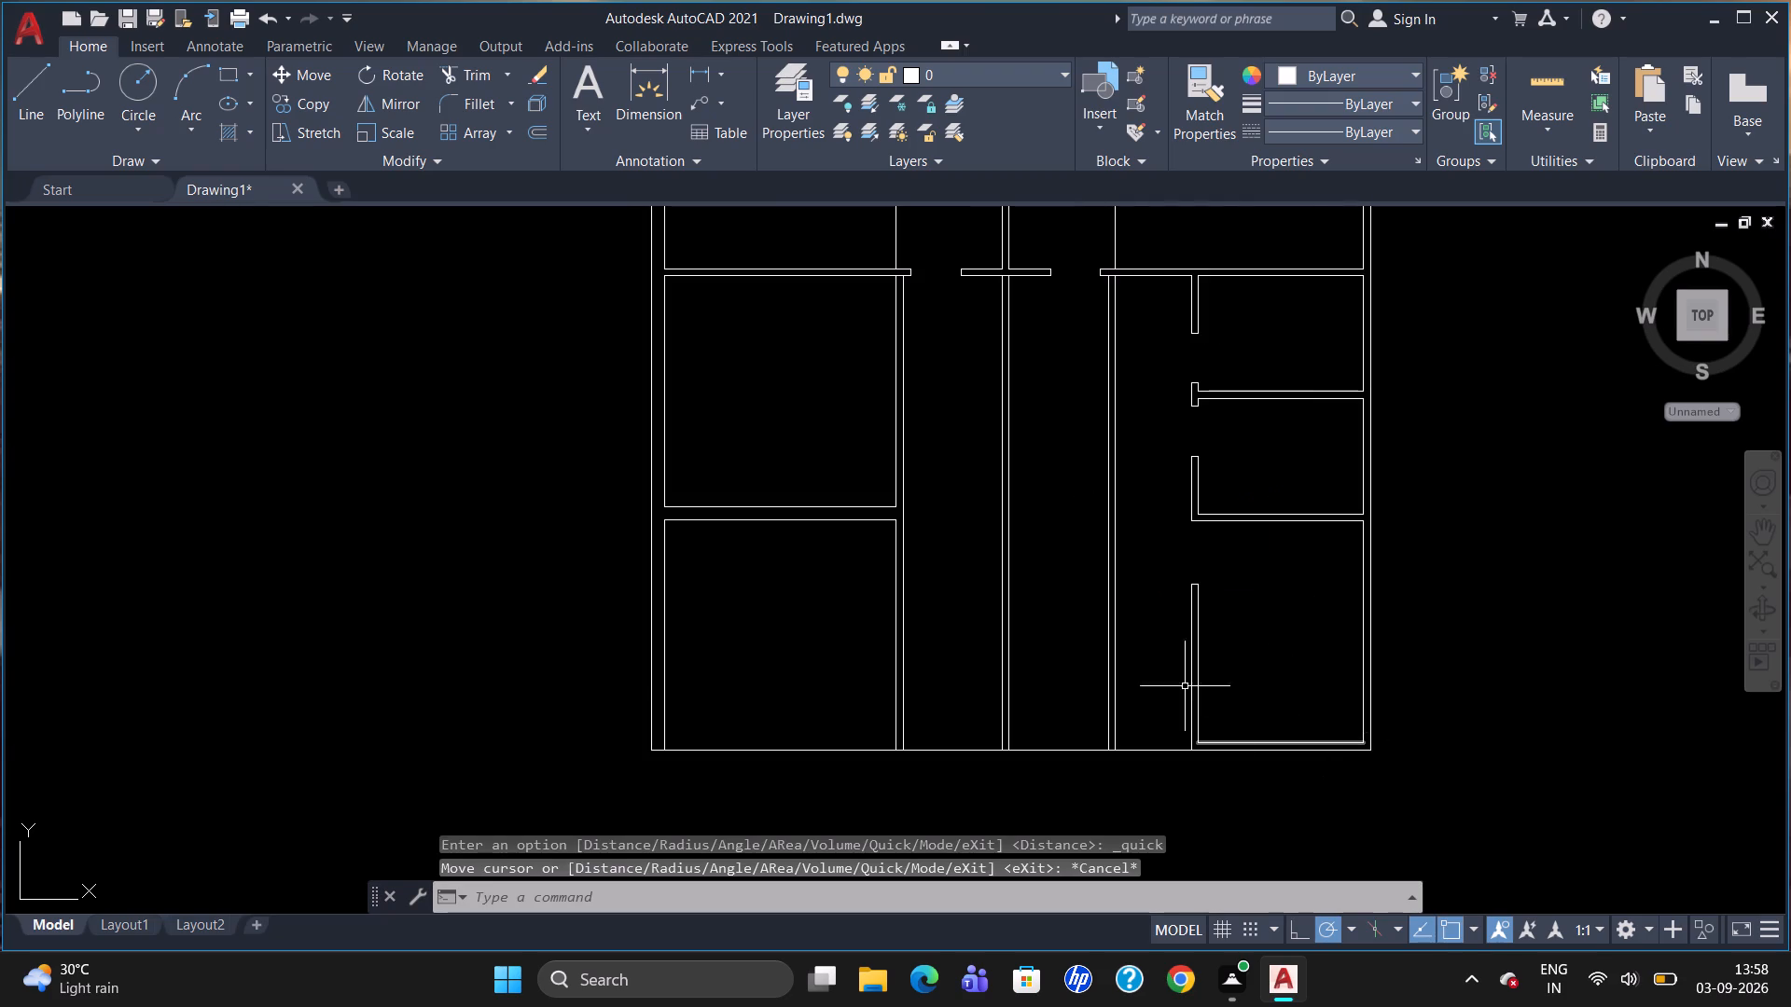
left_click(1104, 476)
left_click(1114, 467)
left_click(1111, 470)
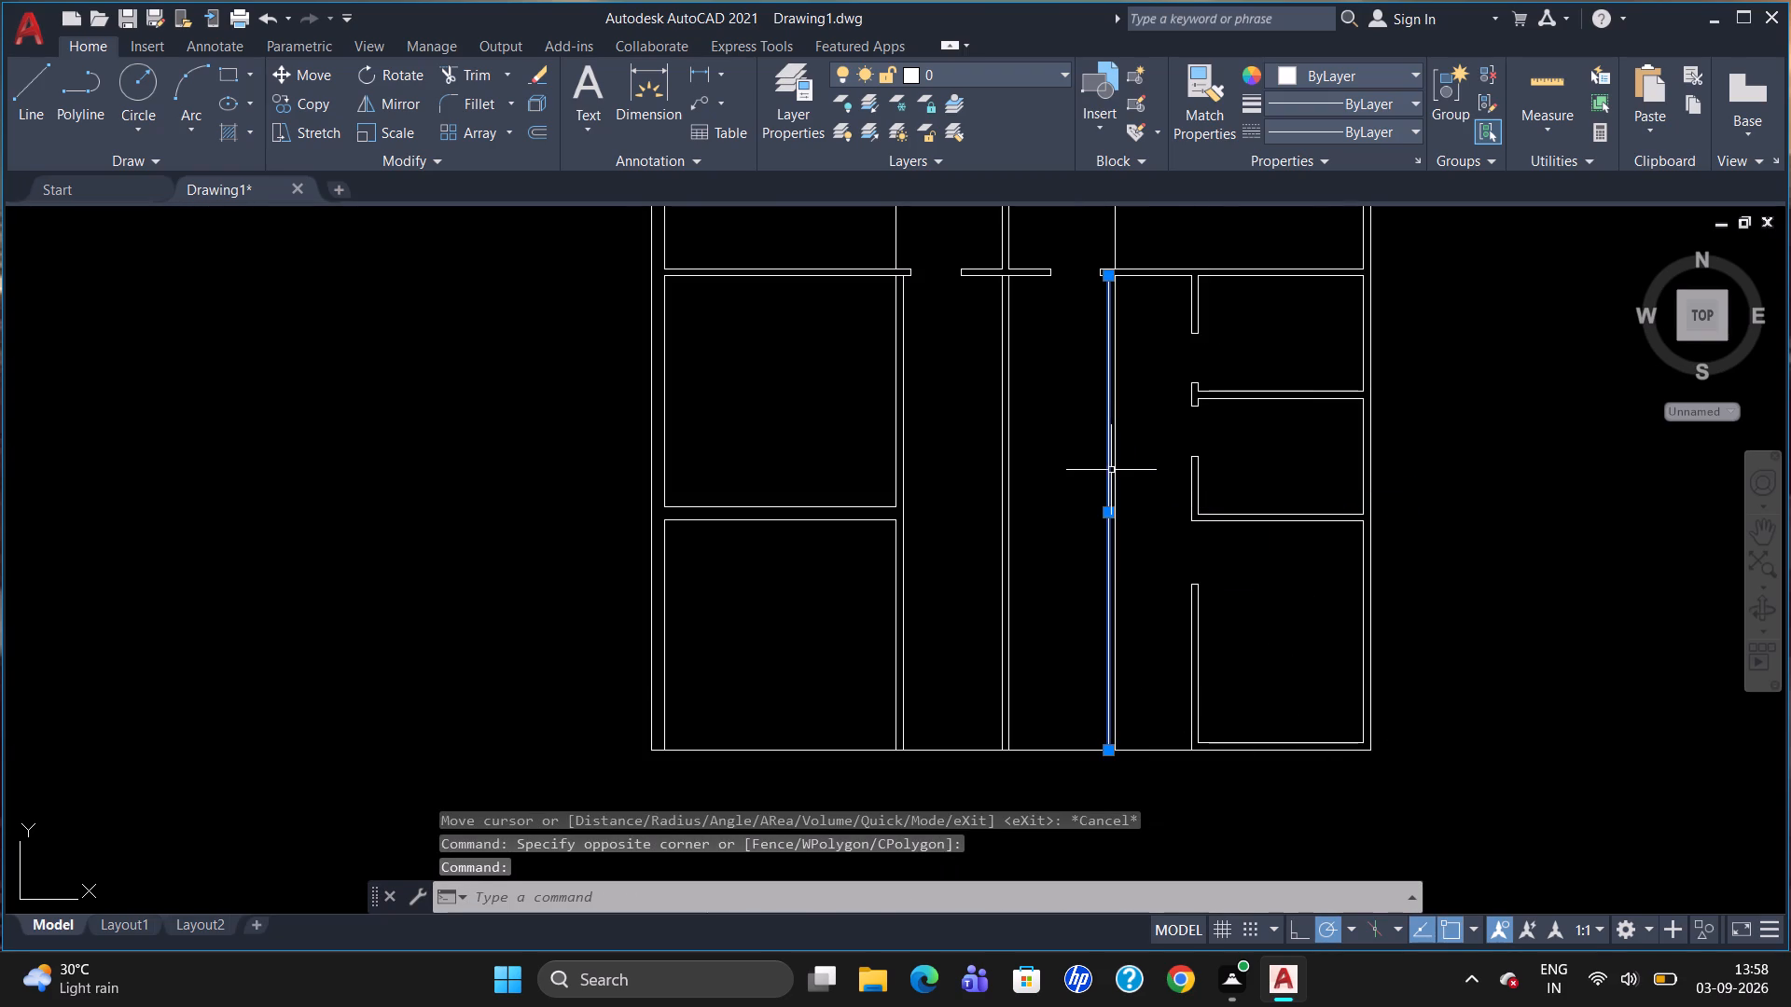
left_click(1115, 465)
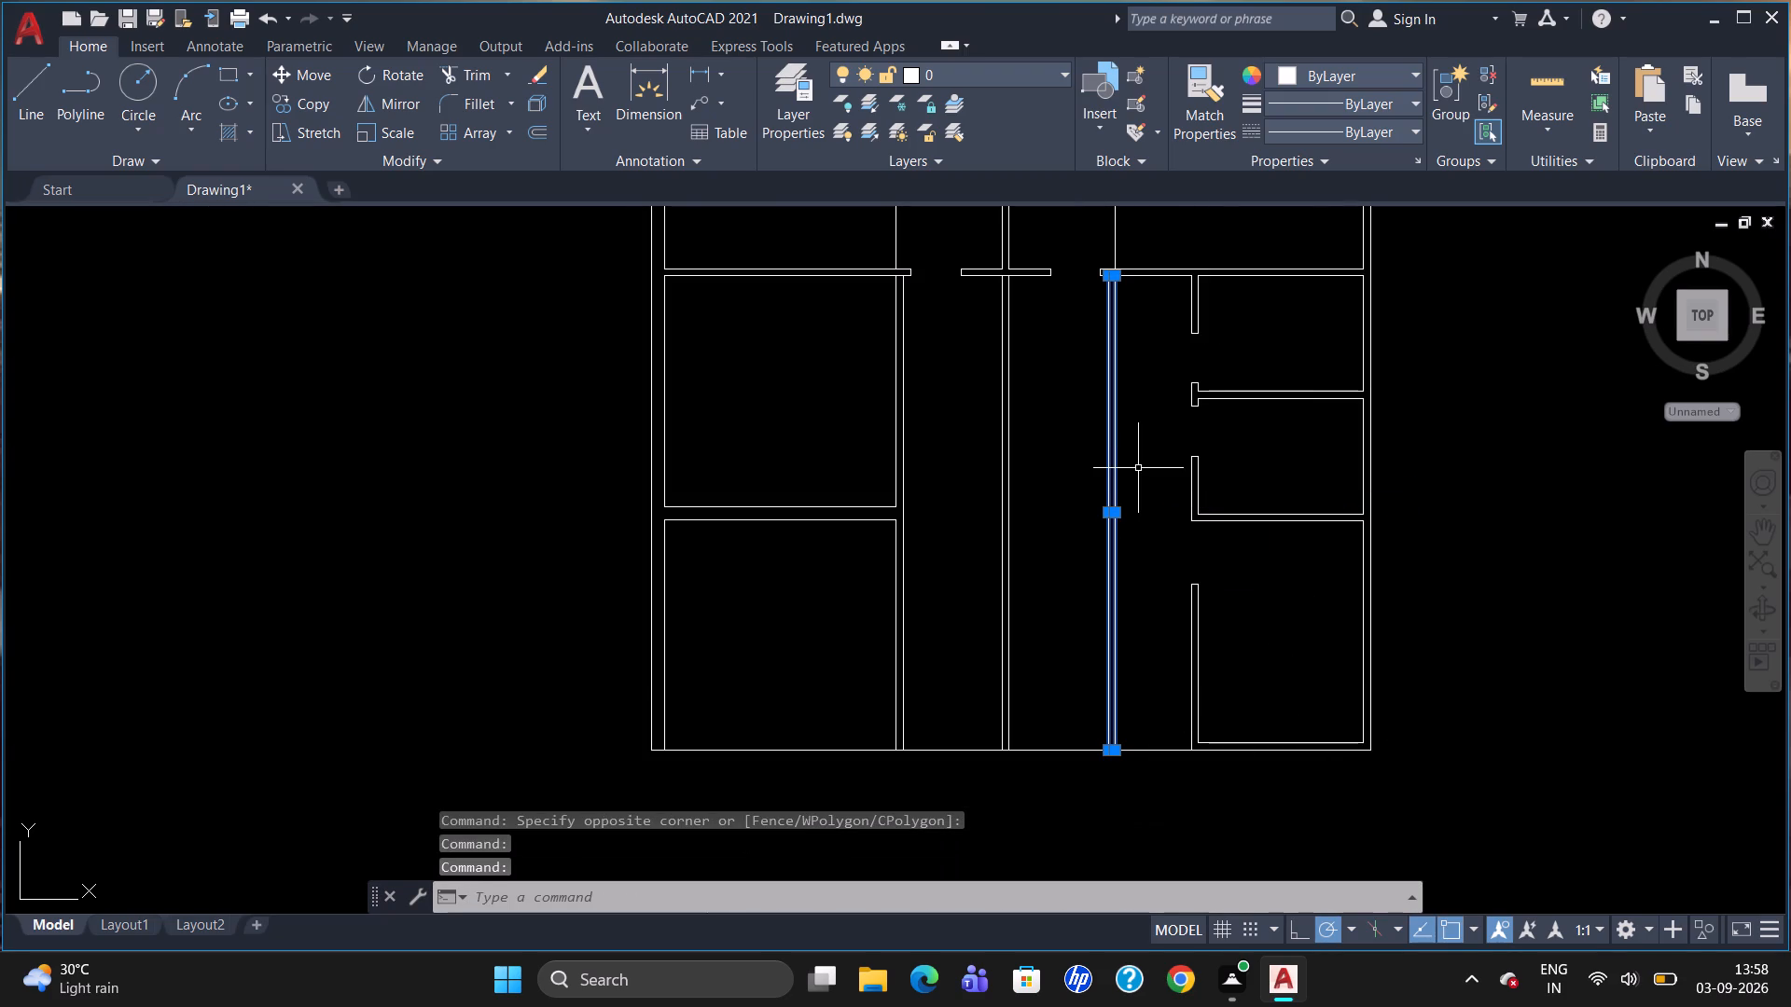
key("Delete")
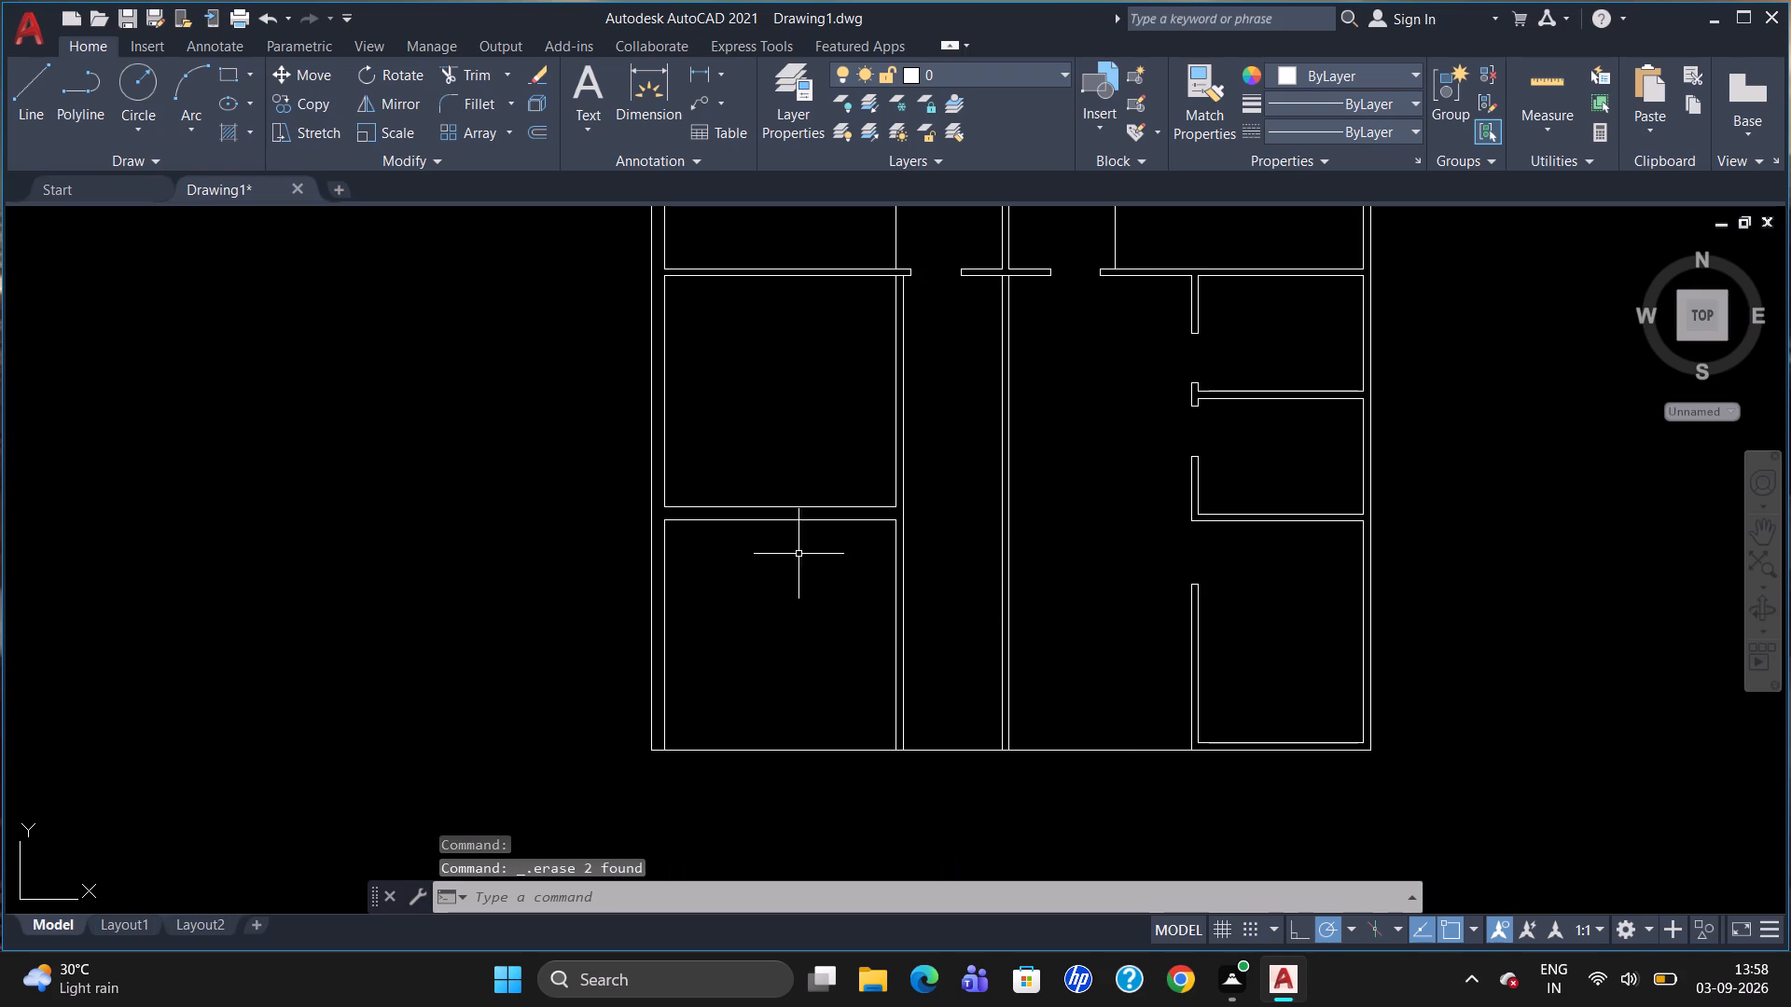
Draw a horizontal jamb line across the middle western room's east partition, 2'6" below the room's upper inside corner.
scroll(930, 520, "down", 1)
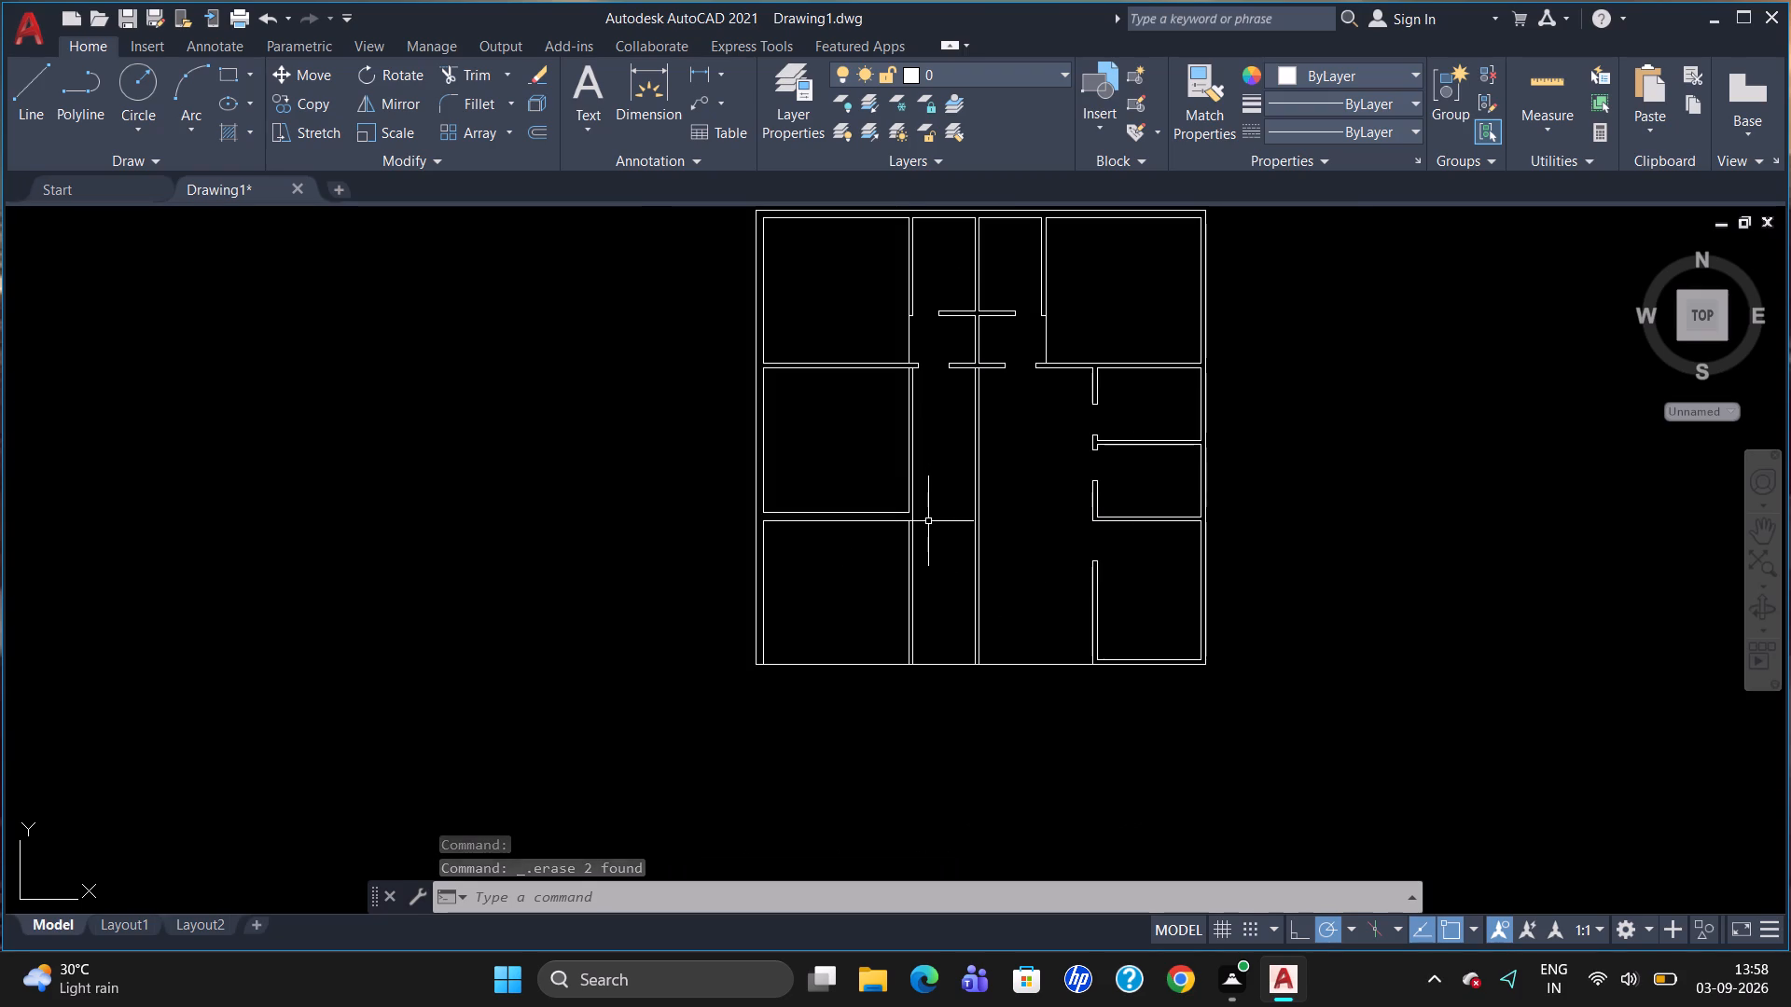
scroll(997, 531, "down", 1)
scroll(927, 444, "up", 2)
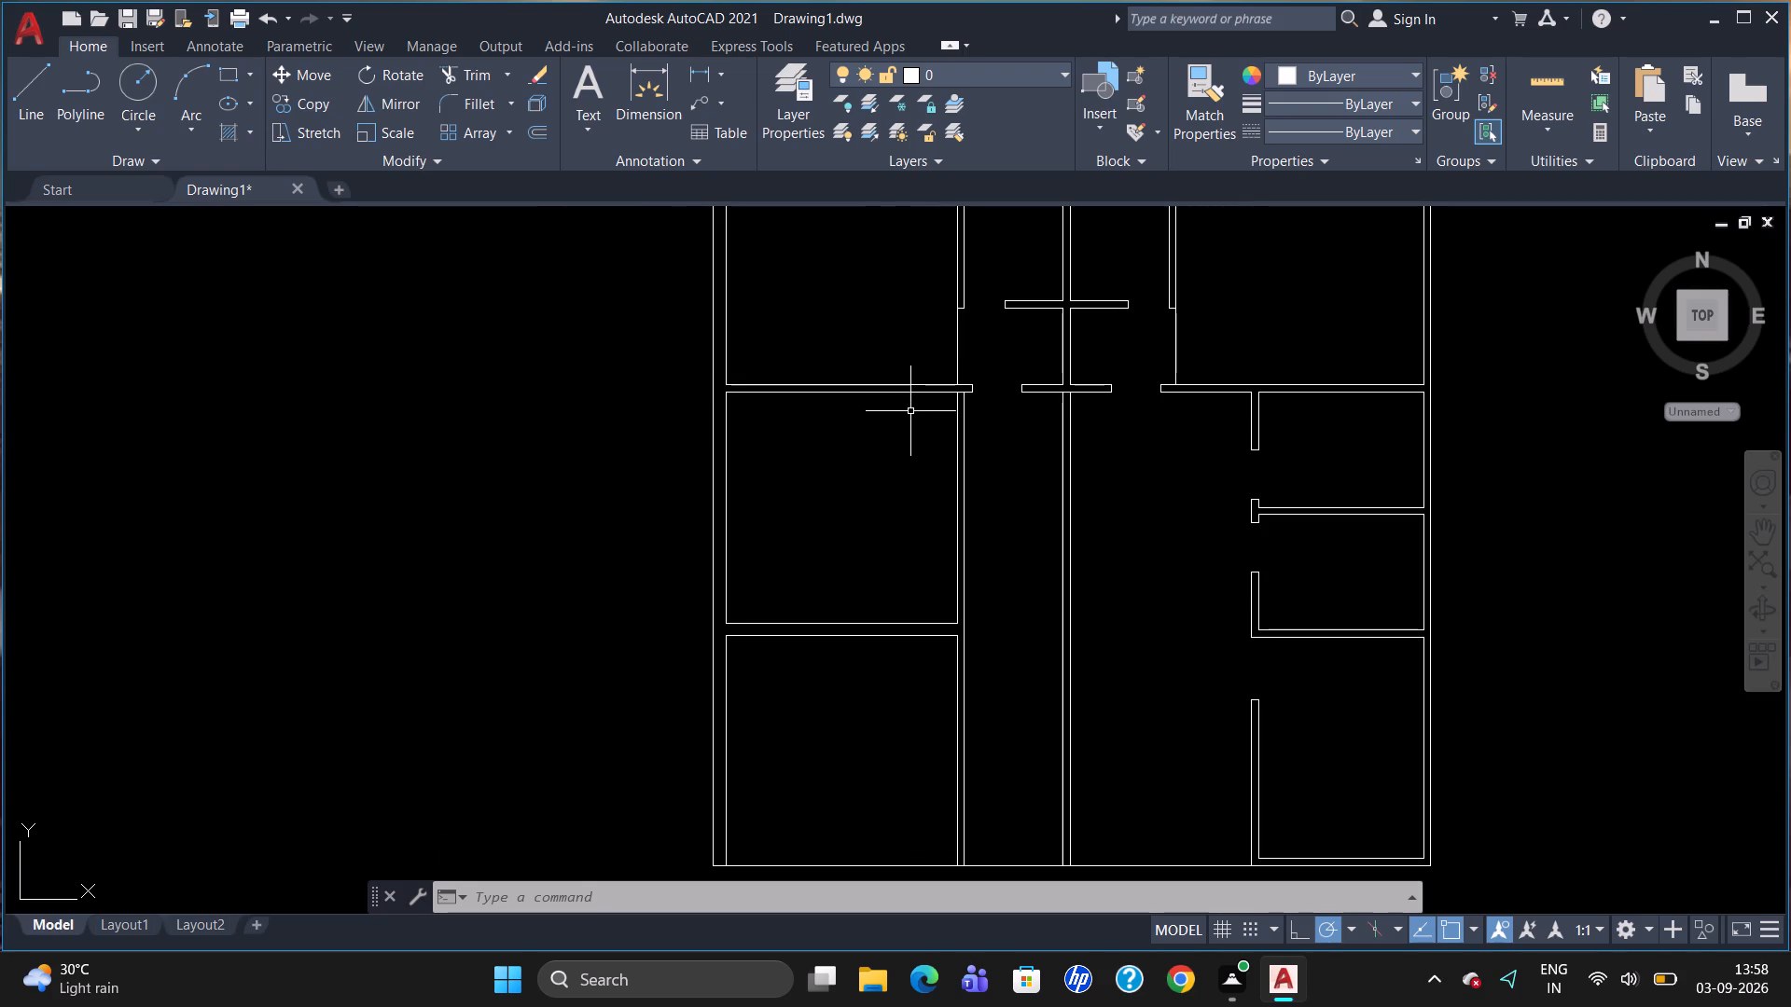
scroll(929, 484, "down", 1)
scroll(915, 435, "up", 2)
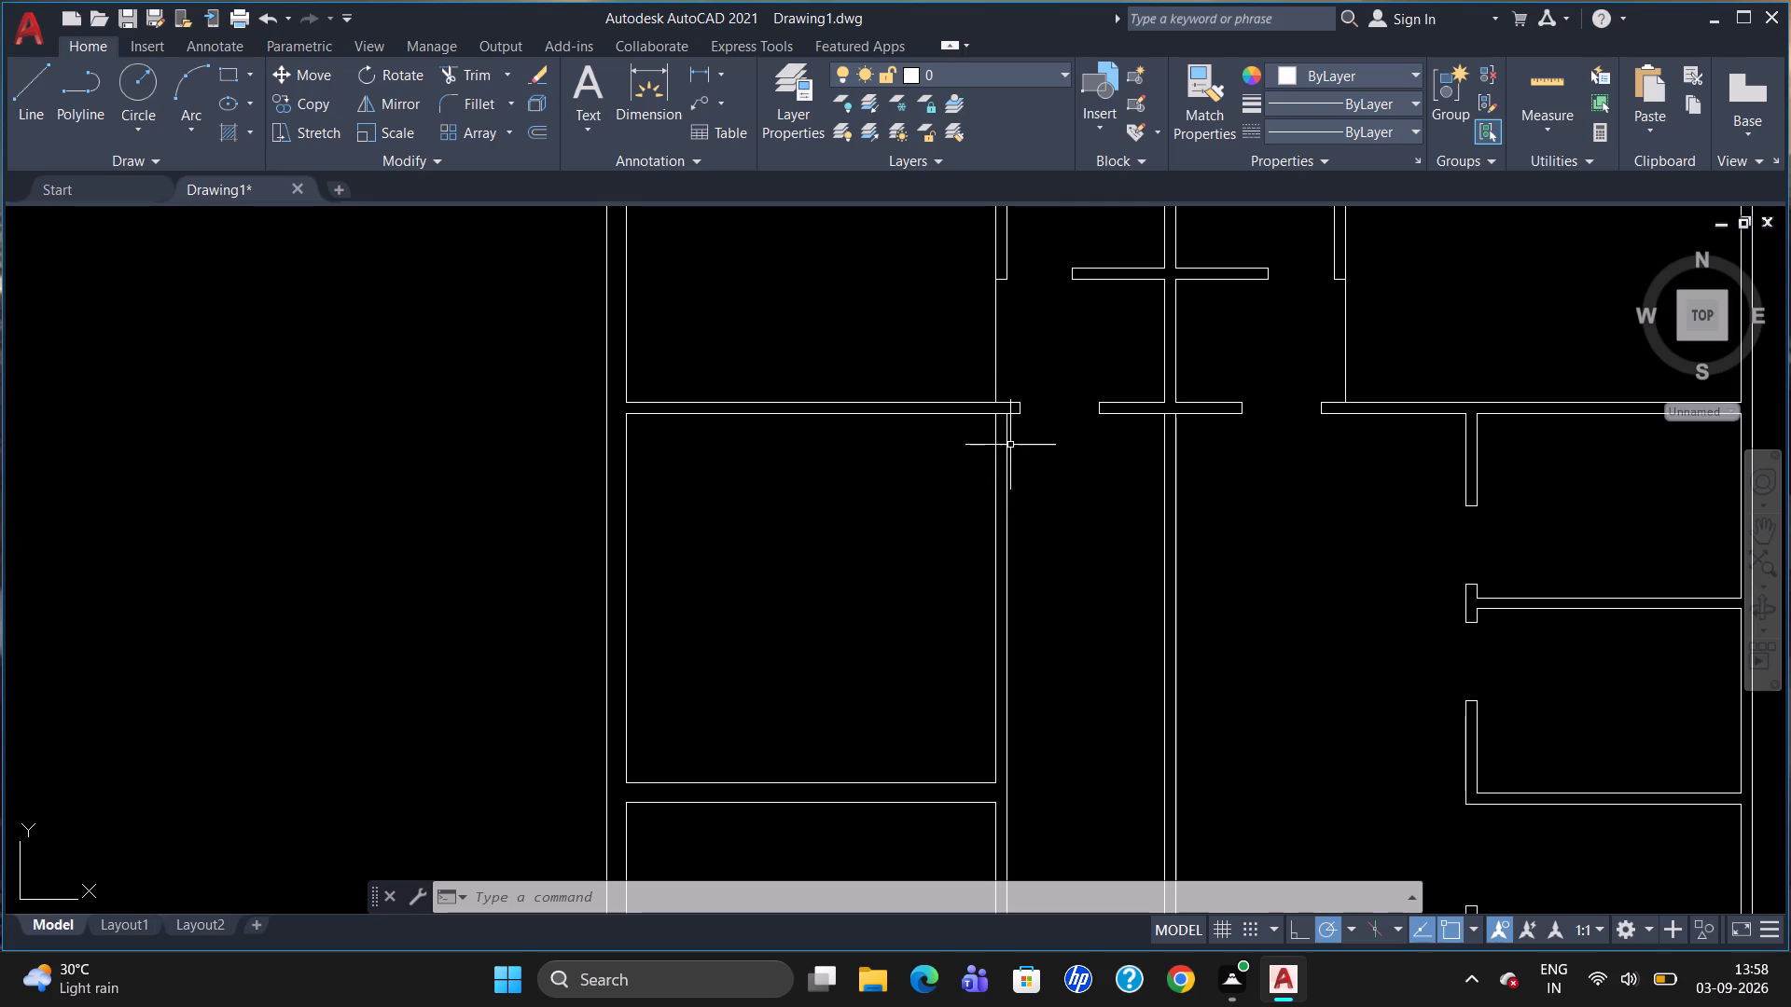
key("l")
key("Return")
type("TK")
key("Return")
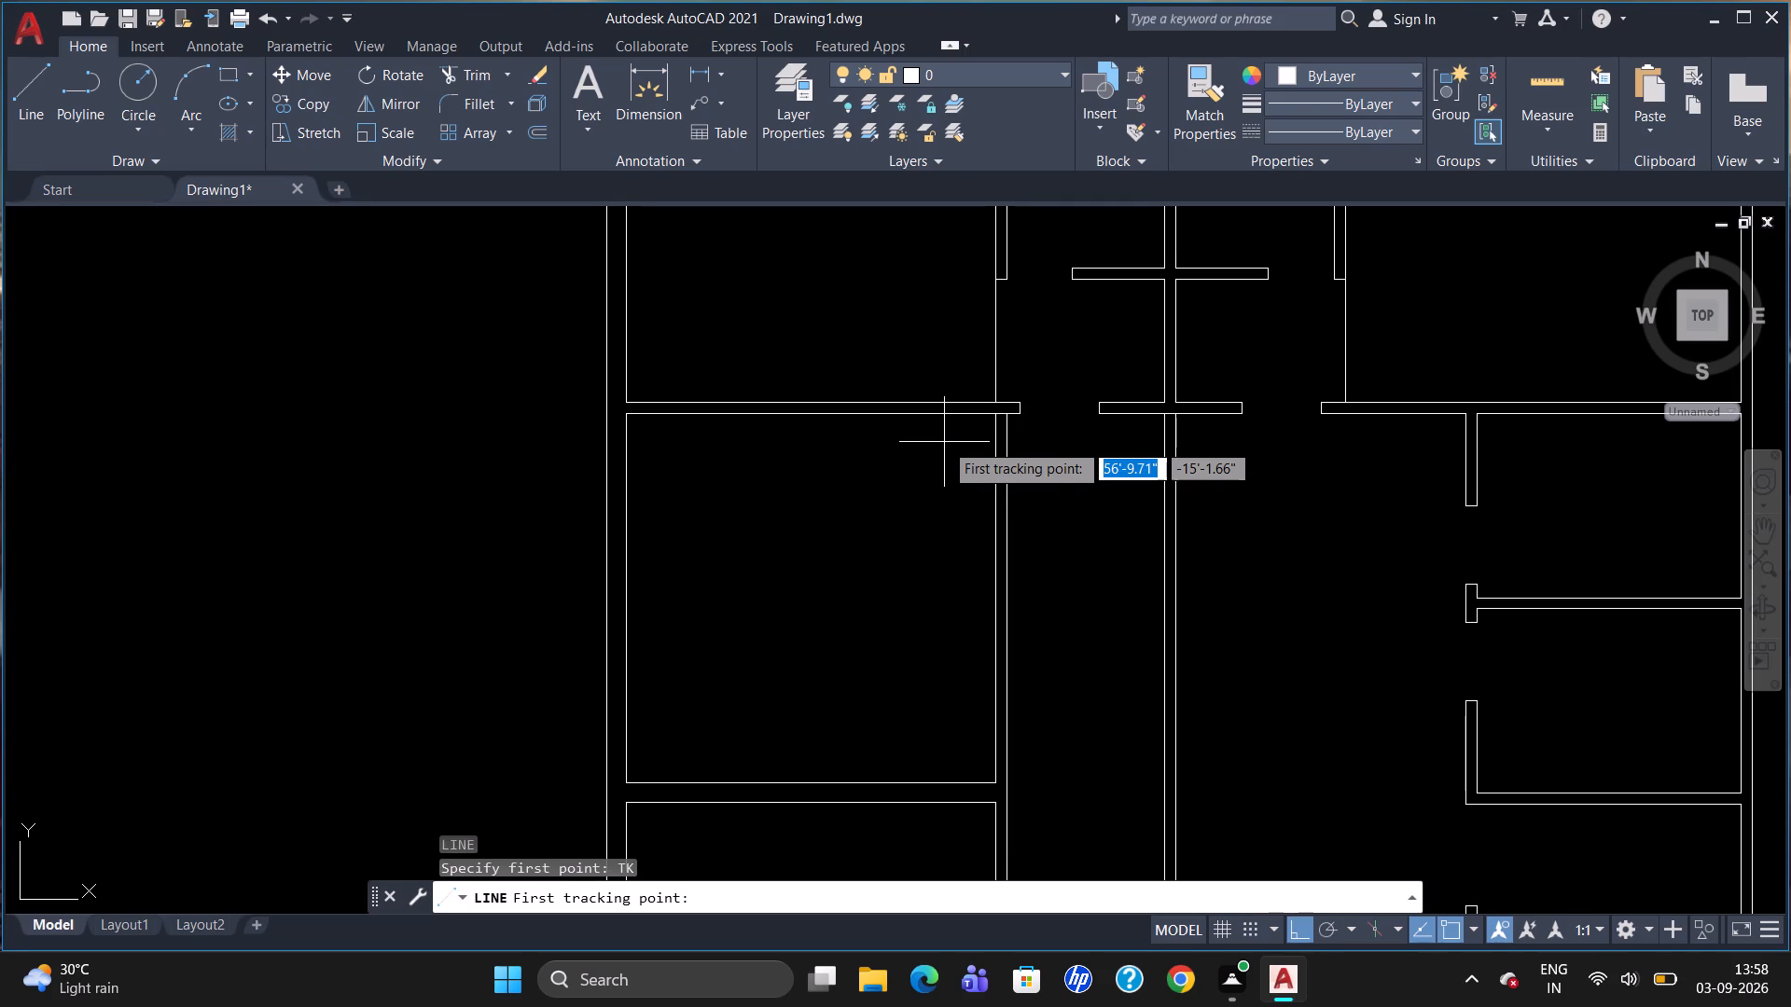
left_click(988, 416)
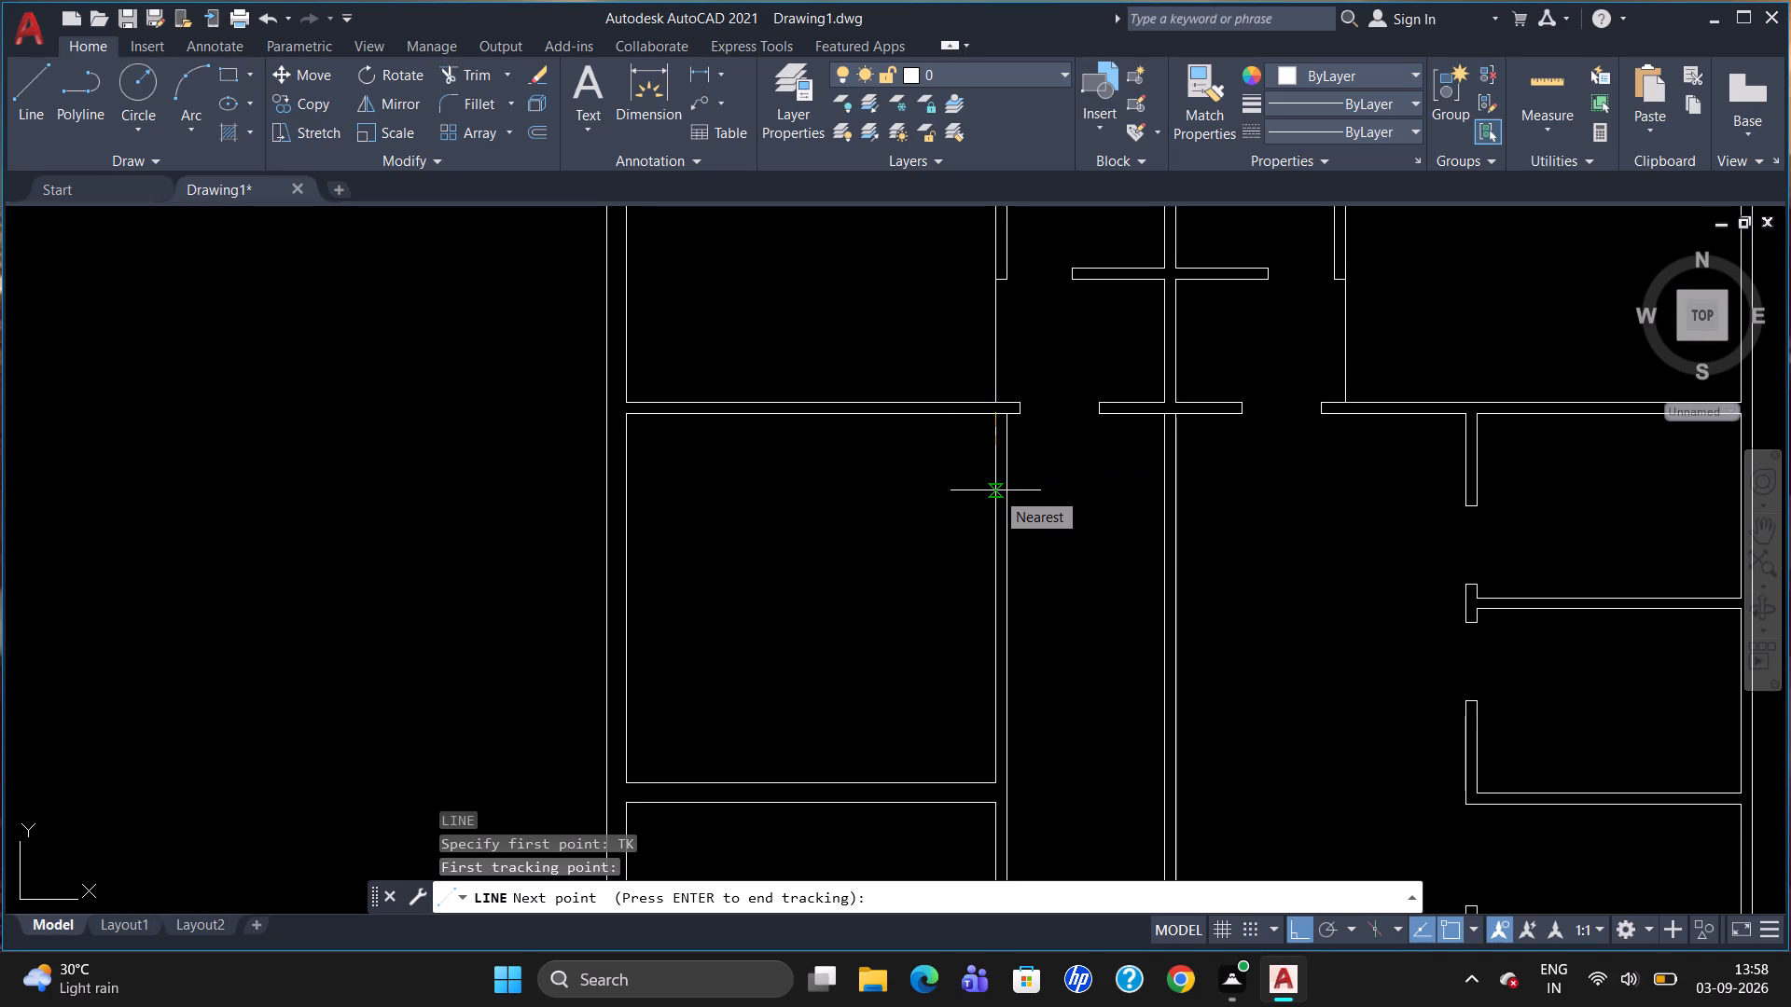
key("3")
key("BackSpace")
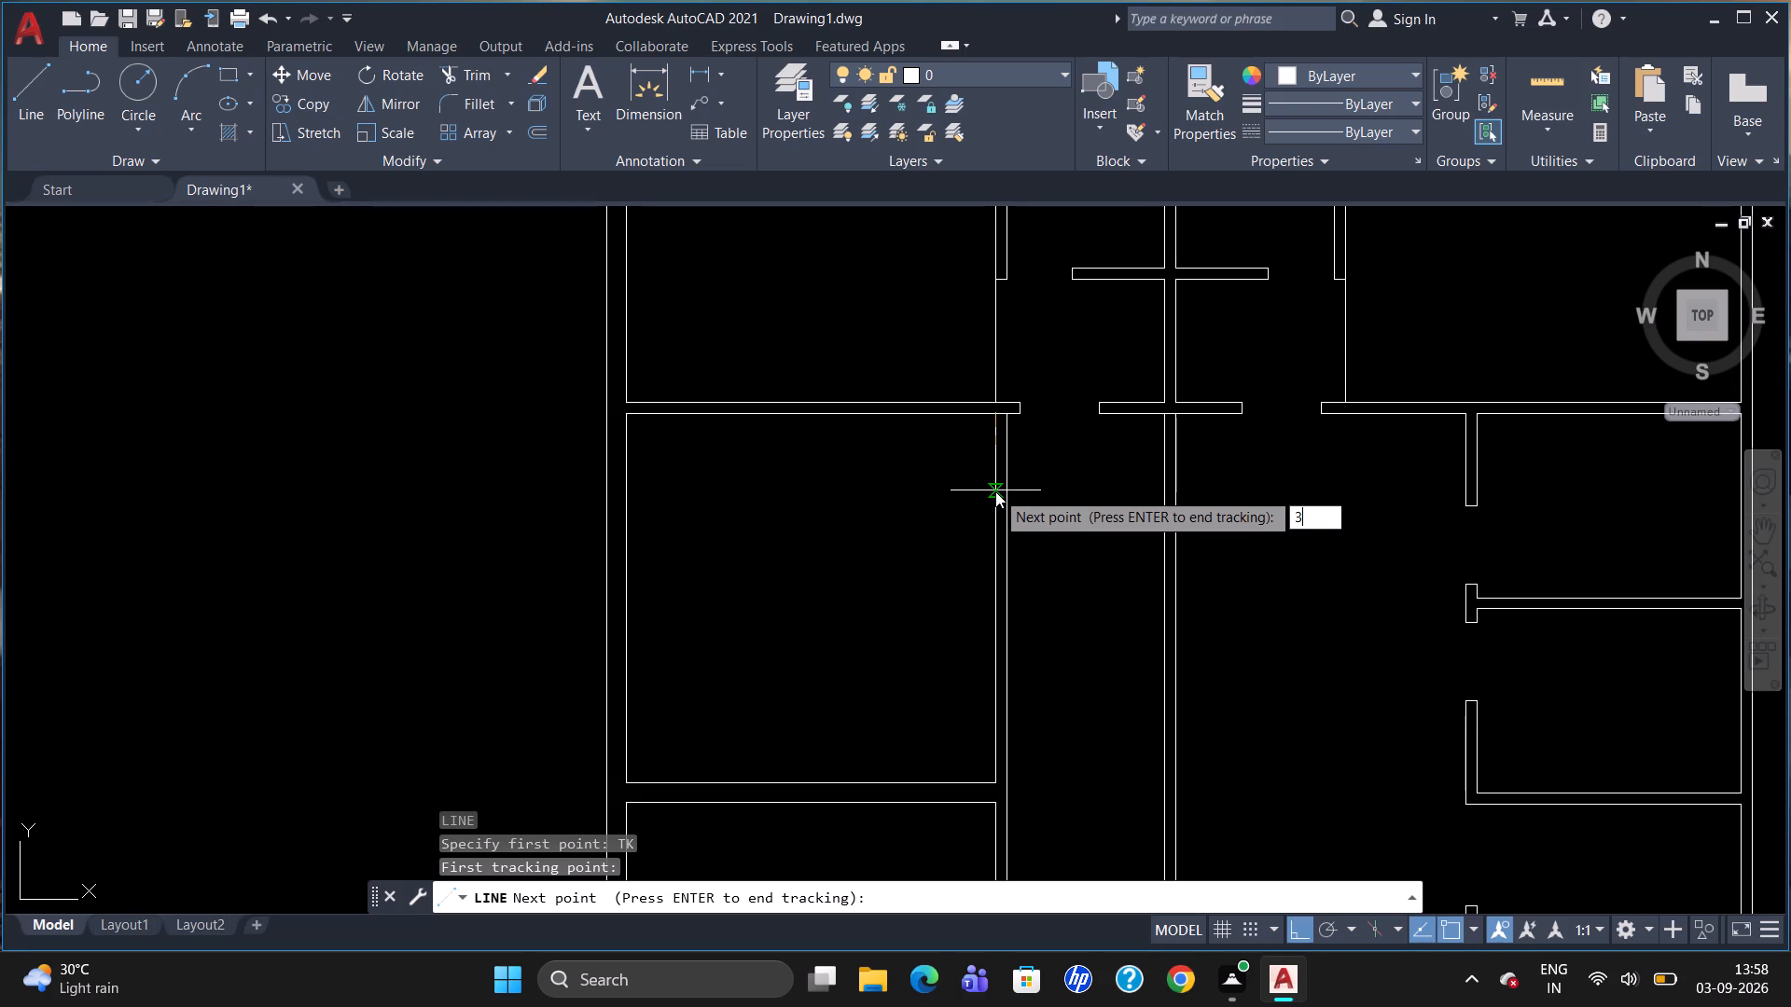
type("2'")
type("6\"")
key("Return")
key("Return")
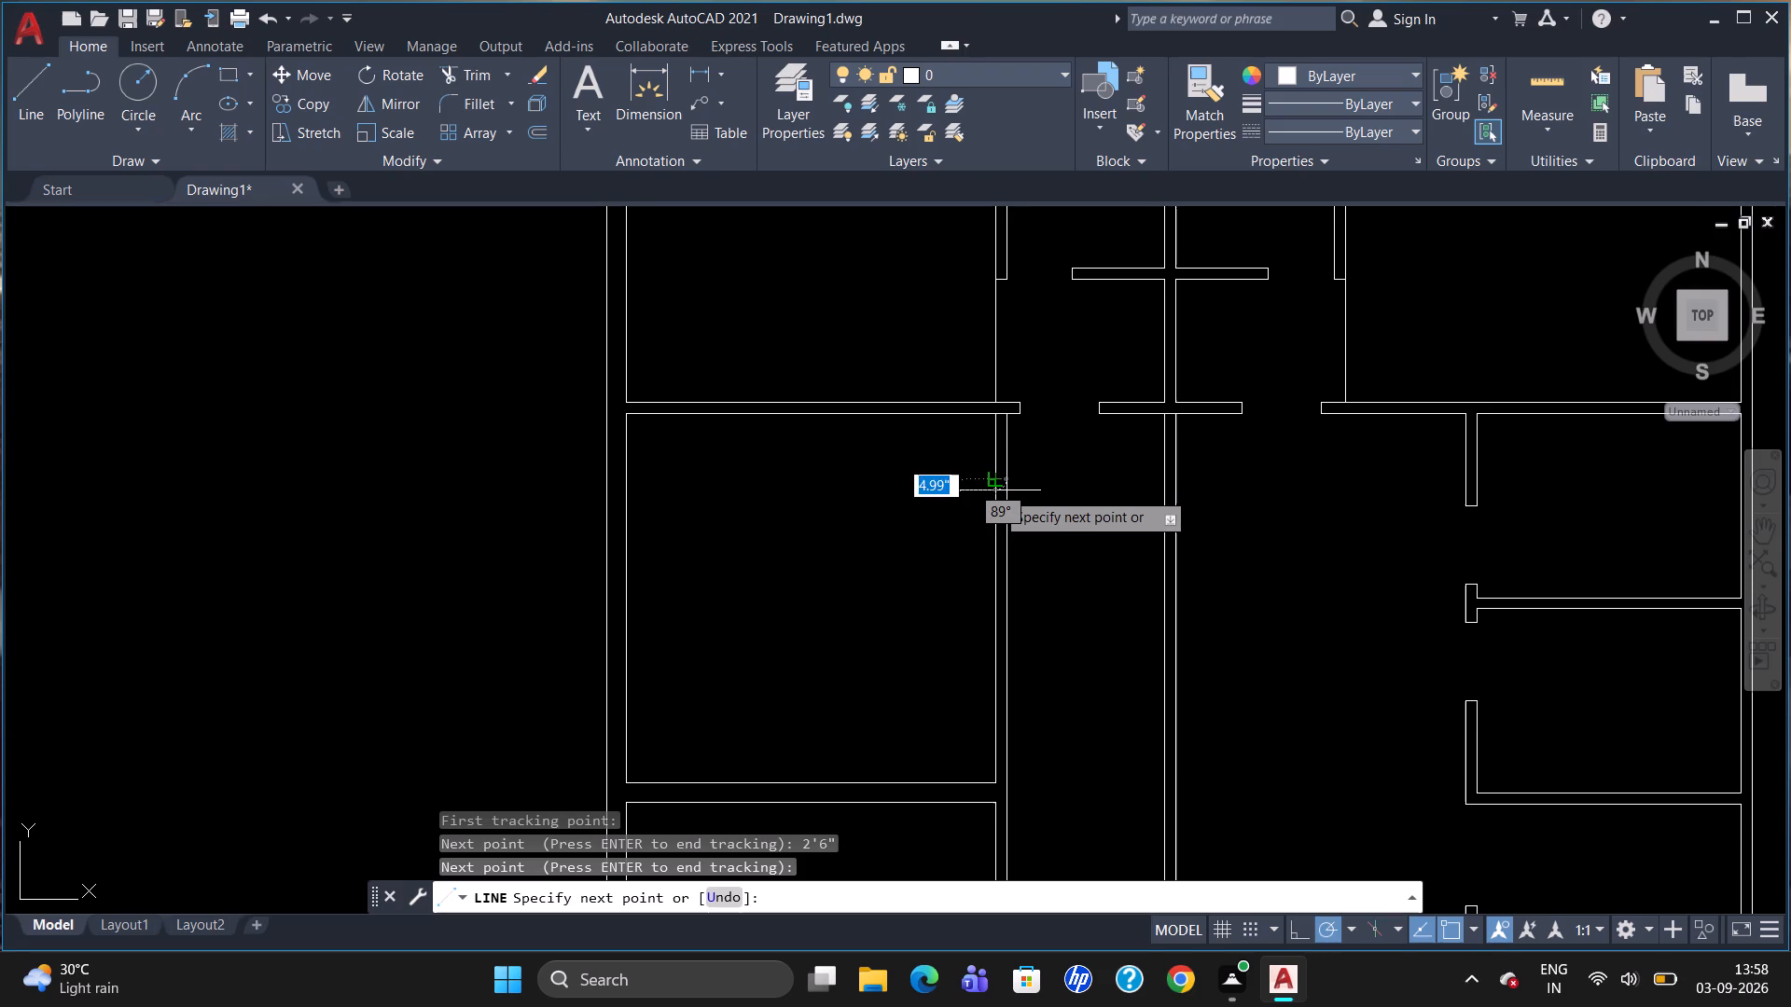
scroll(997, 484, "up", 2)
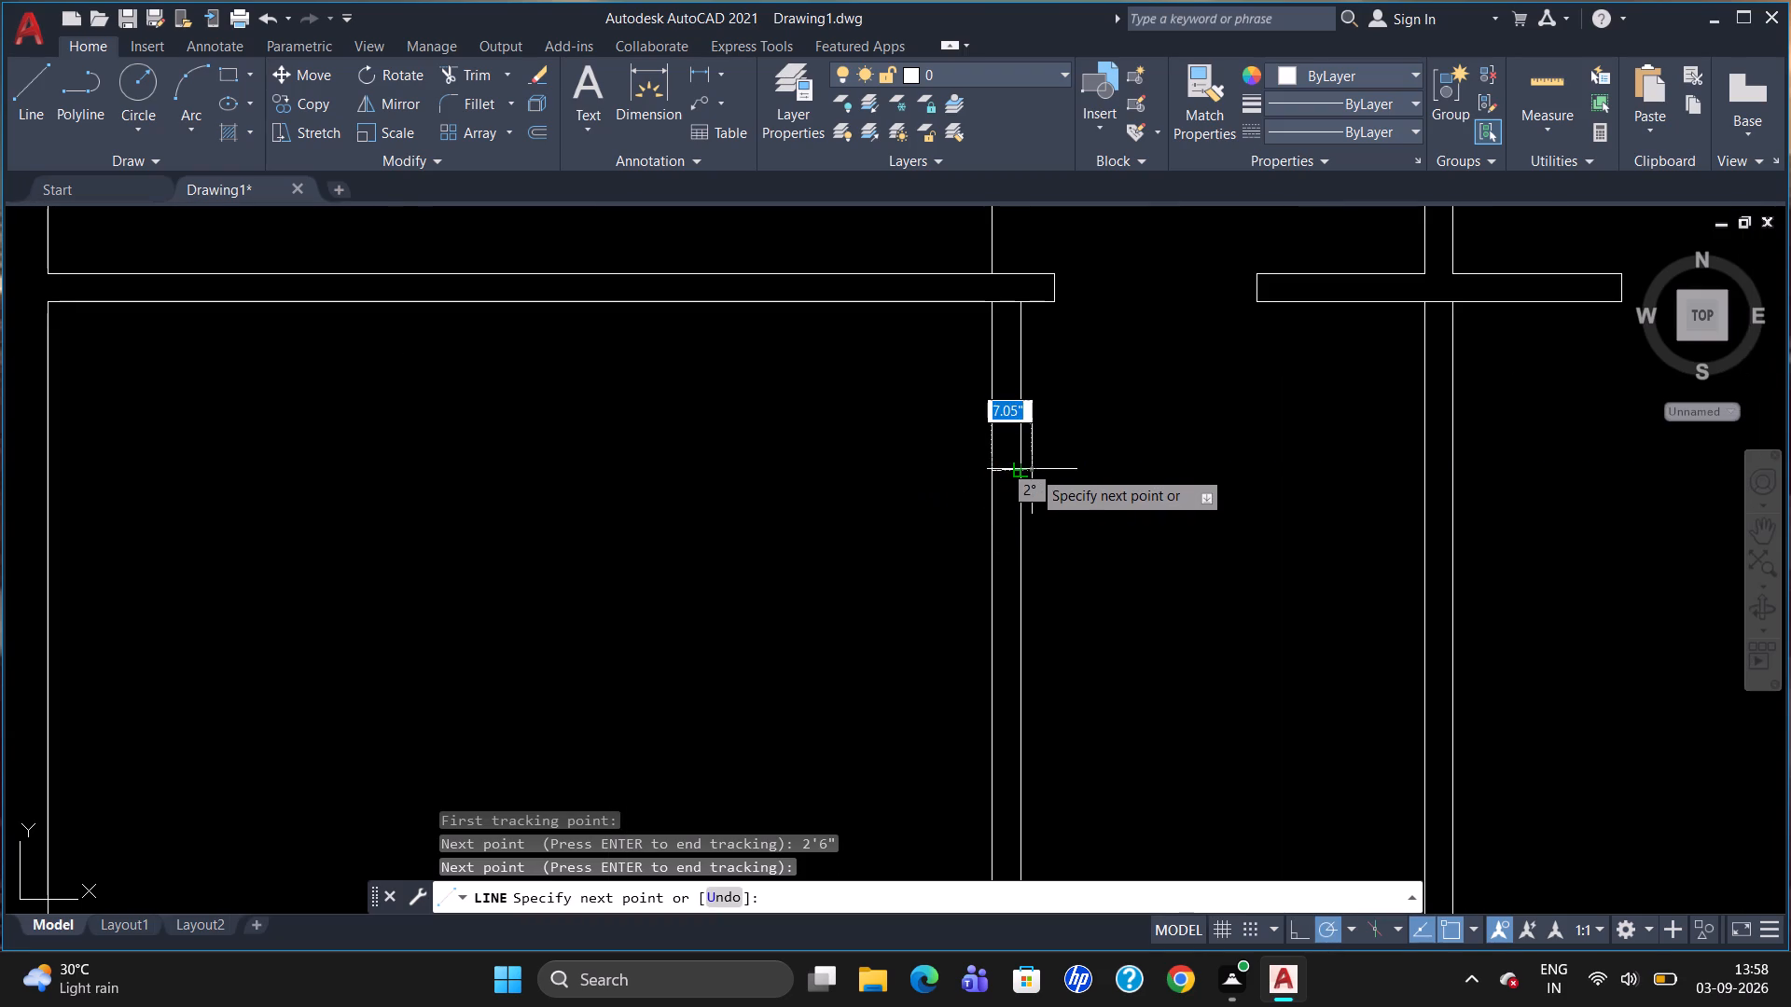
left_click(1027, 466)
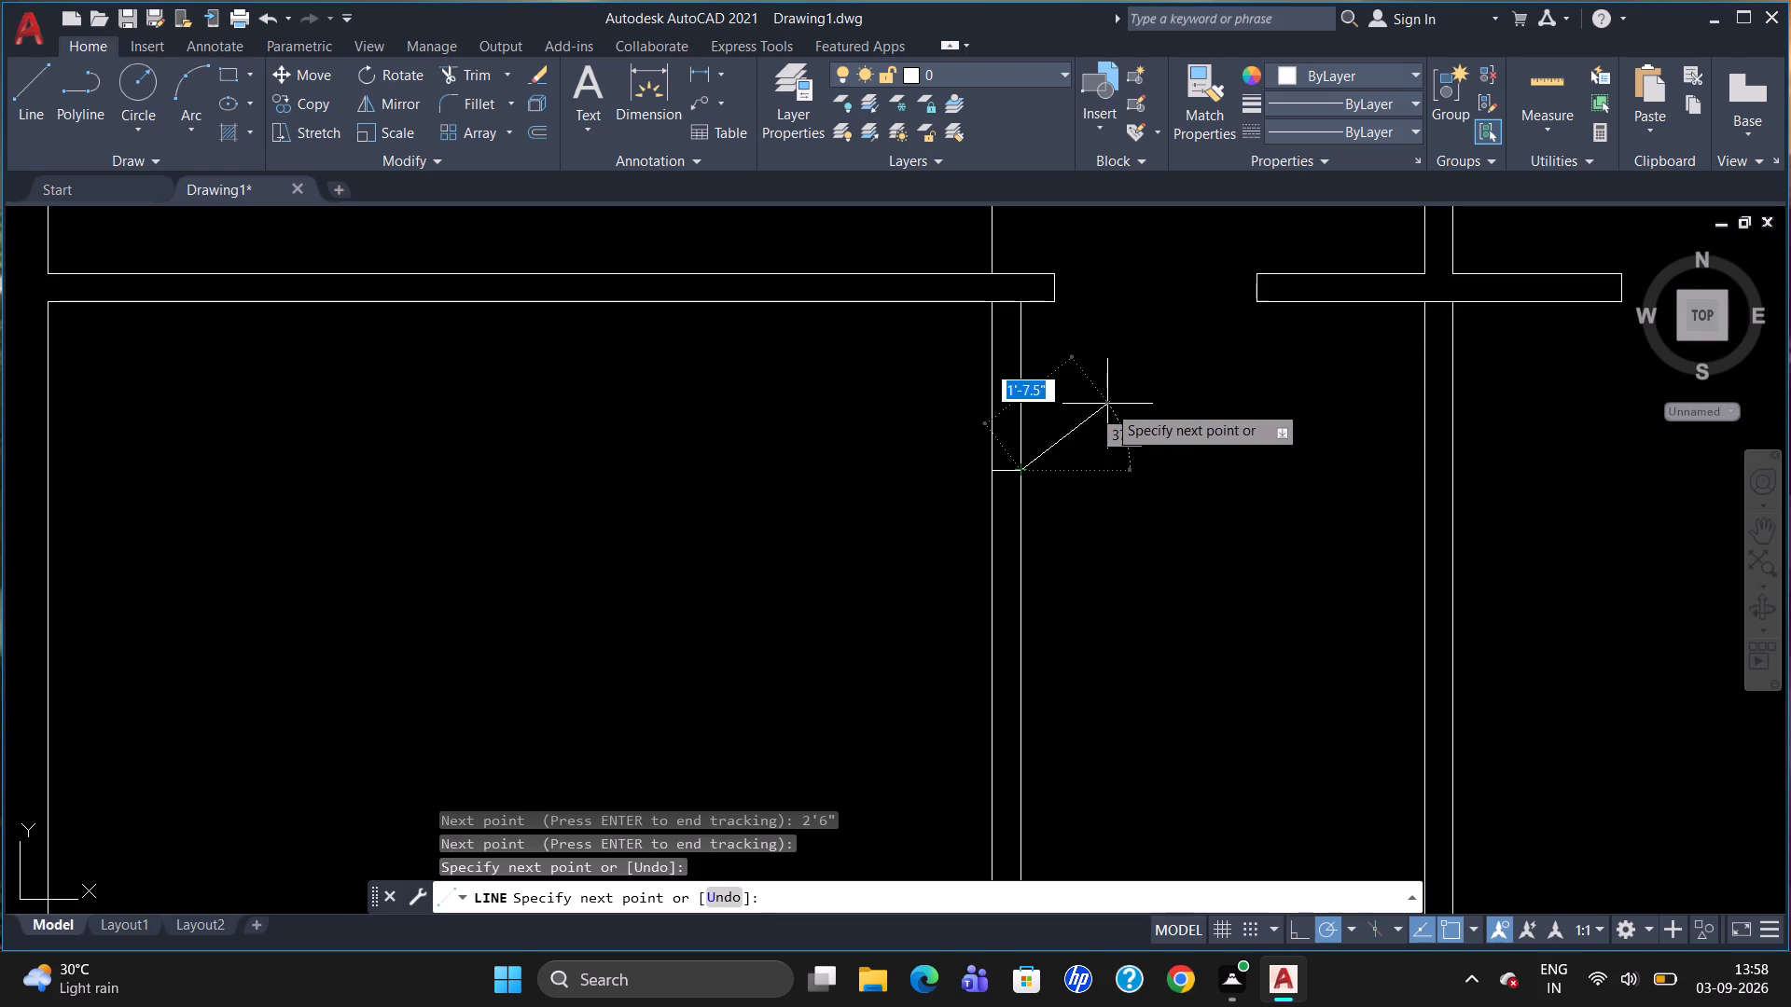
key("Escape")
Offset the middle western room's jamb line 3' downward to mark the other side of the door opening.
scroll(1097, 384, "down", 2)
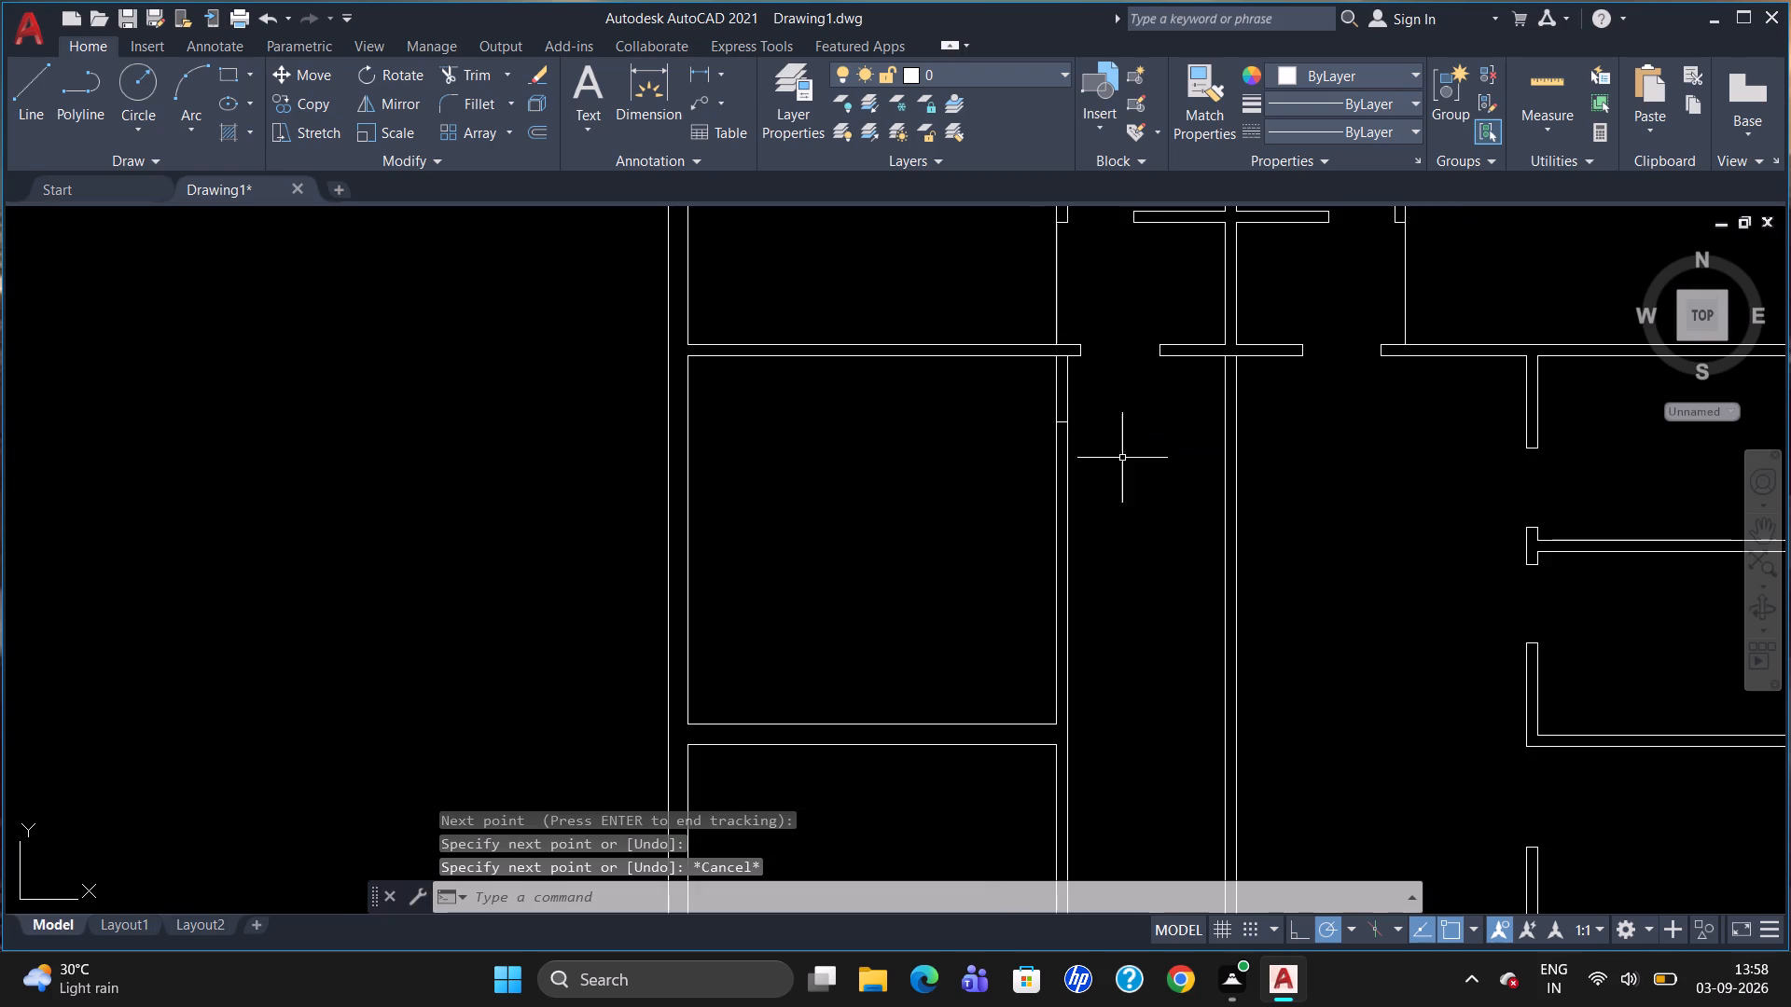
scroll(1170, 515, "up", 1)
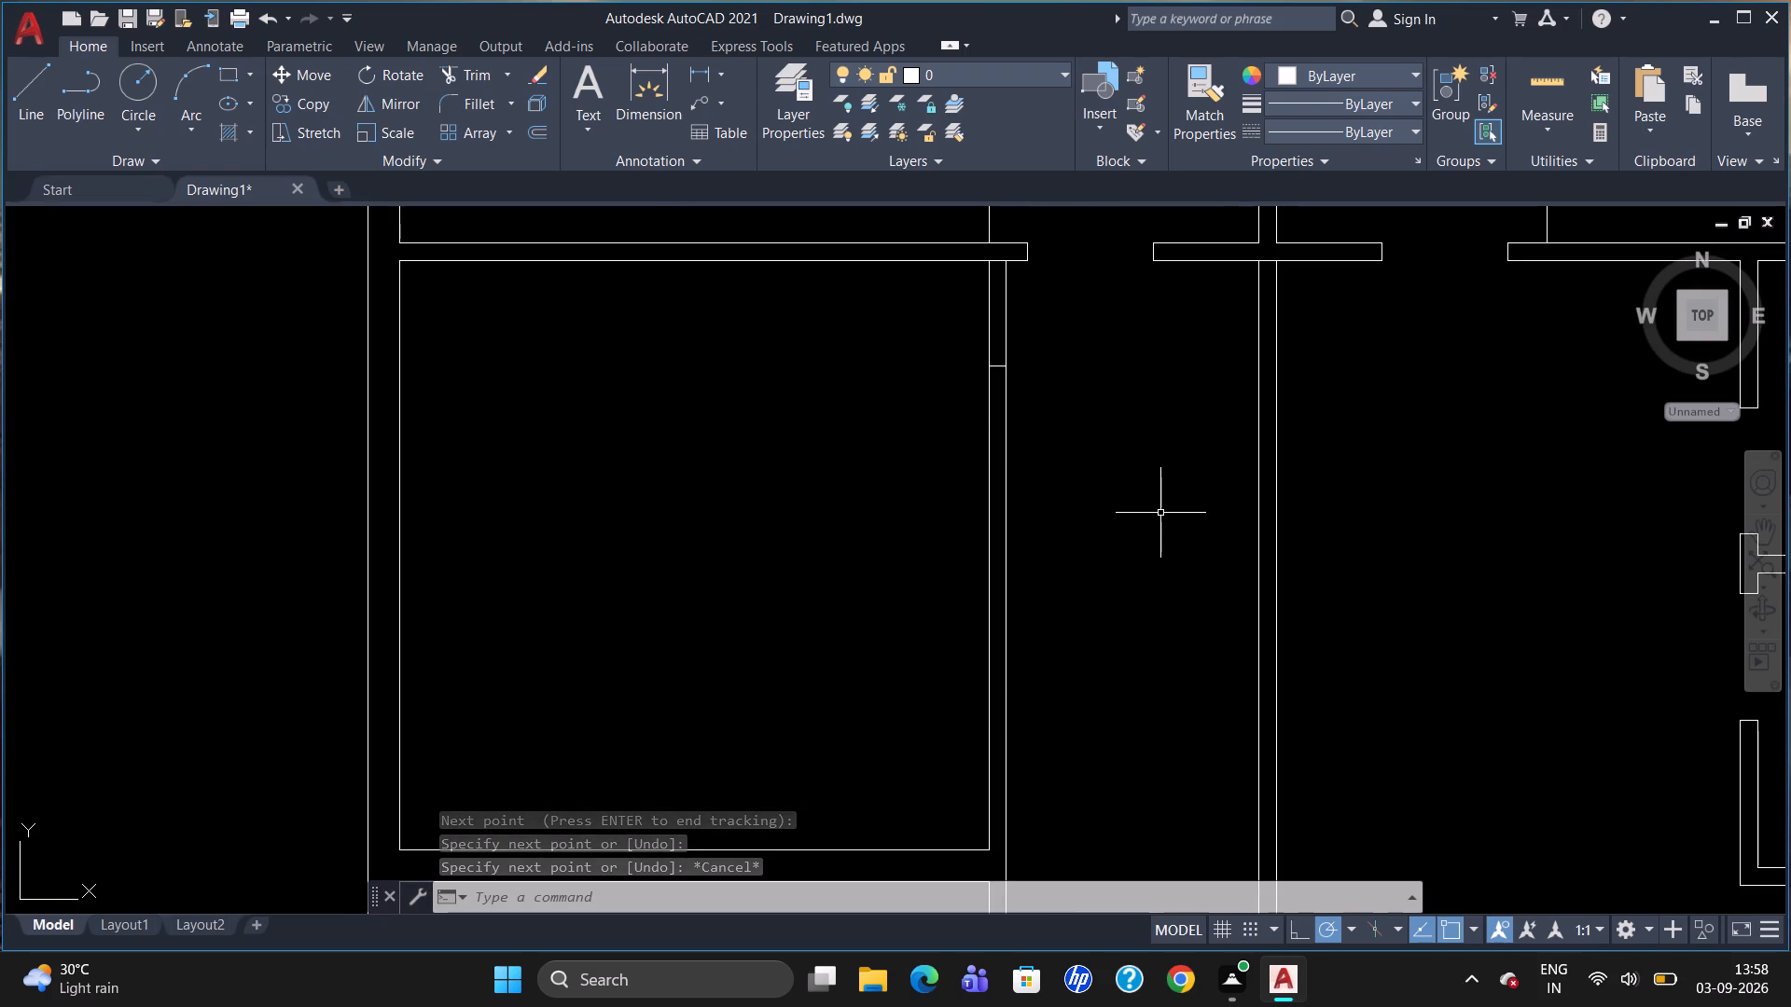
key("o")
key("Return")
type("3'")
key("Return")
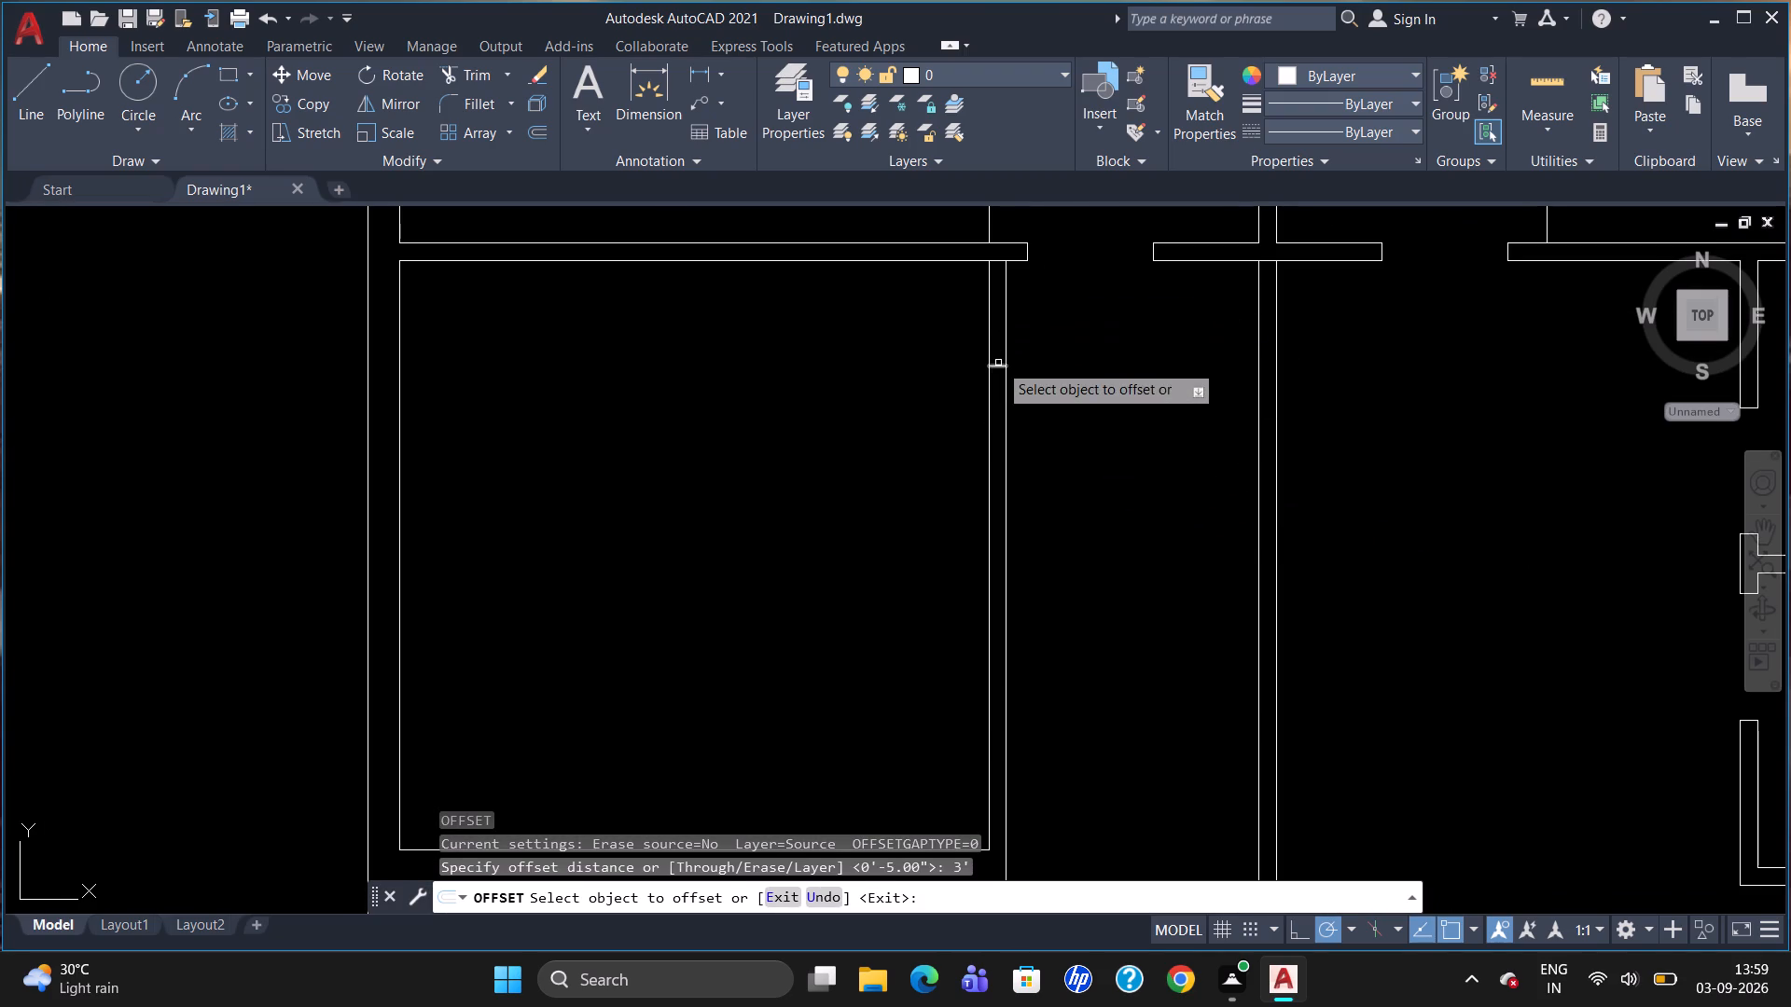
left_click(998, 363)
left_click(1003, 465)
scroll(1104, 458, "down", 1)
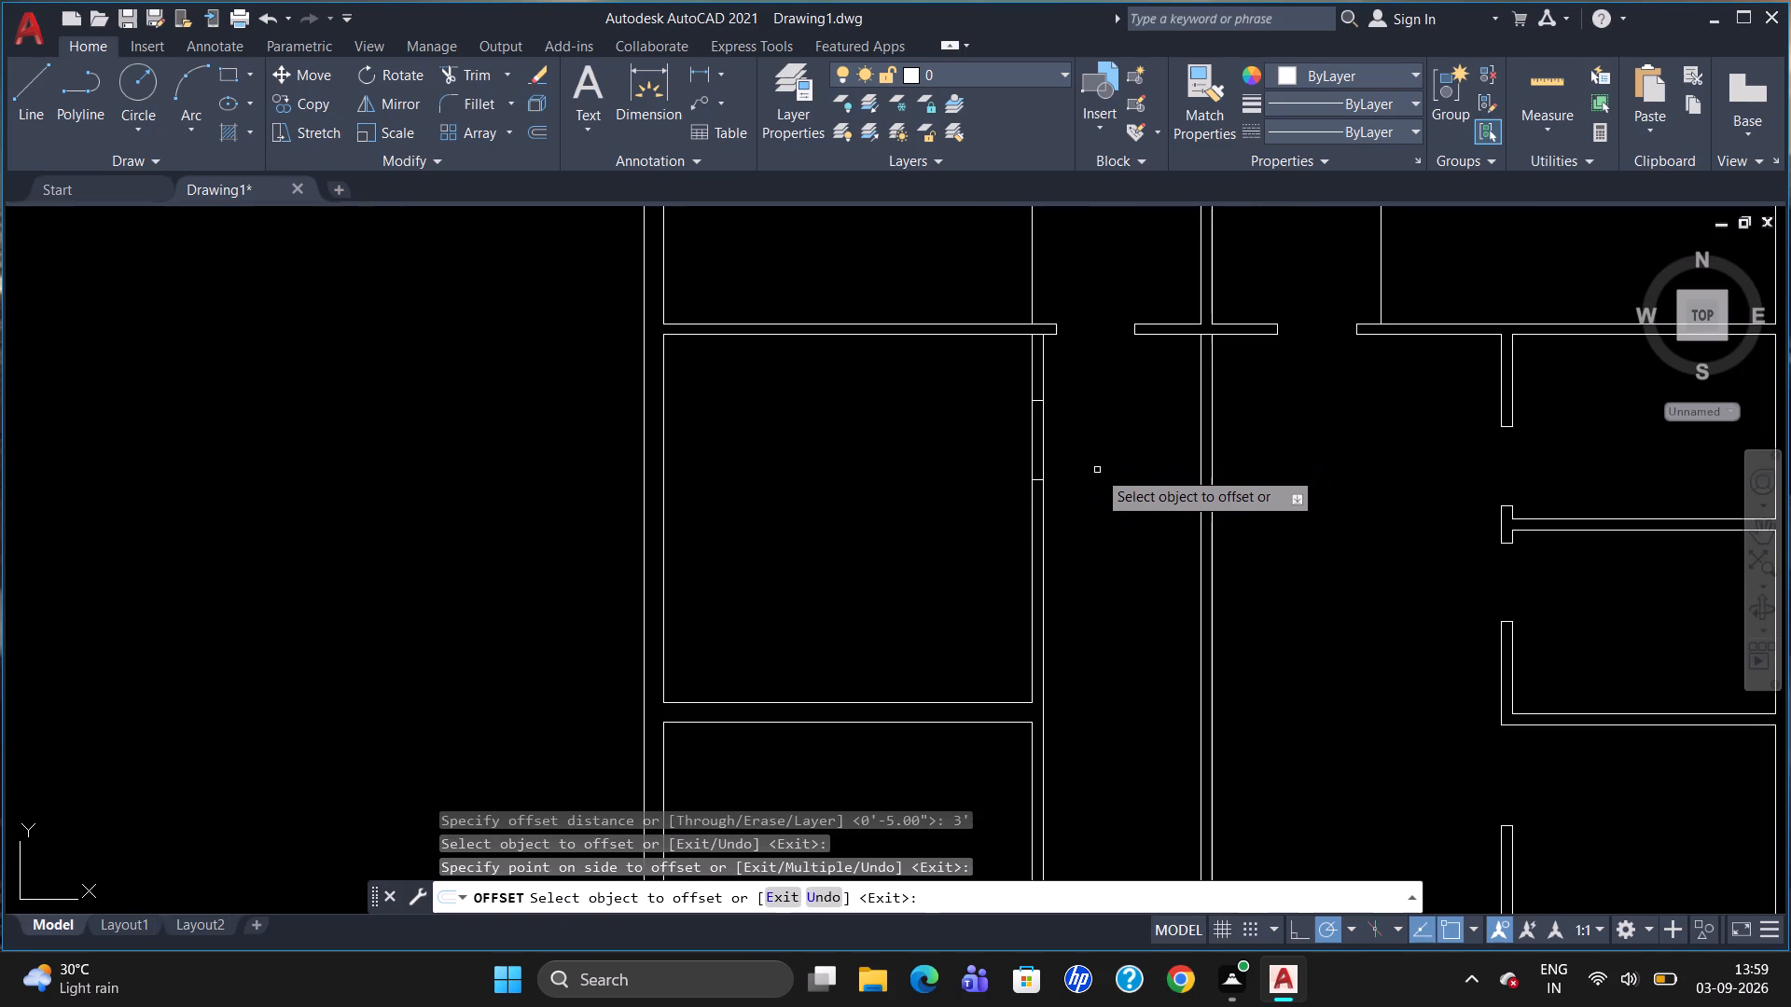
key("Escape")
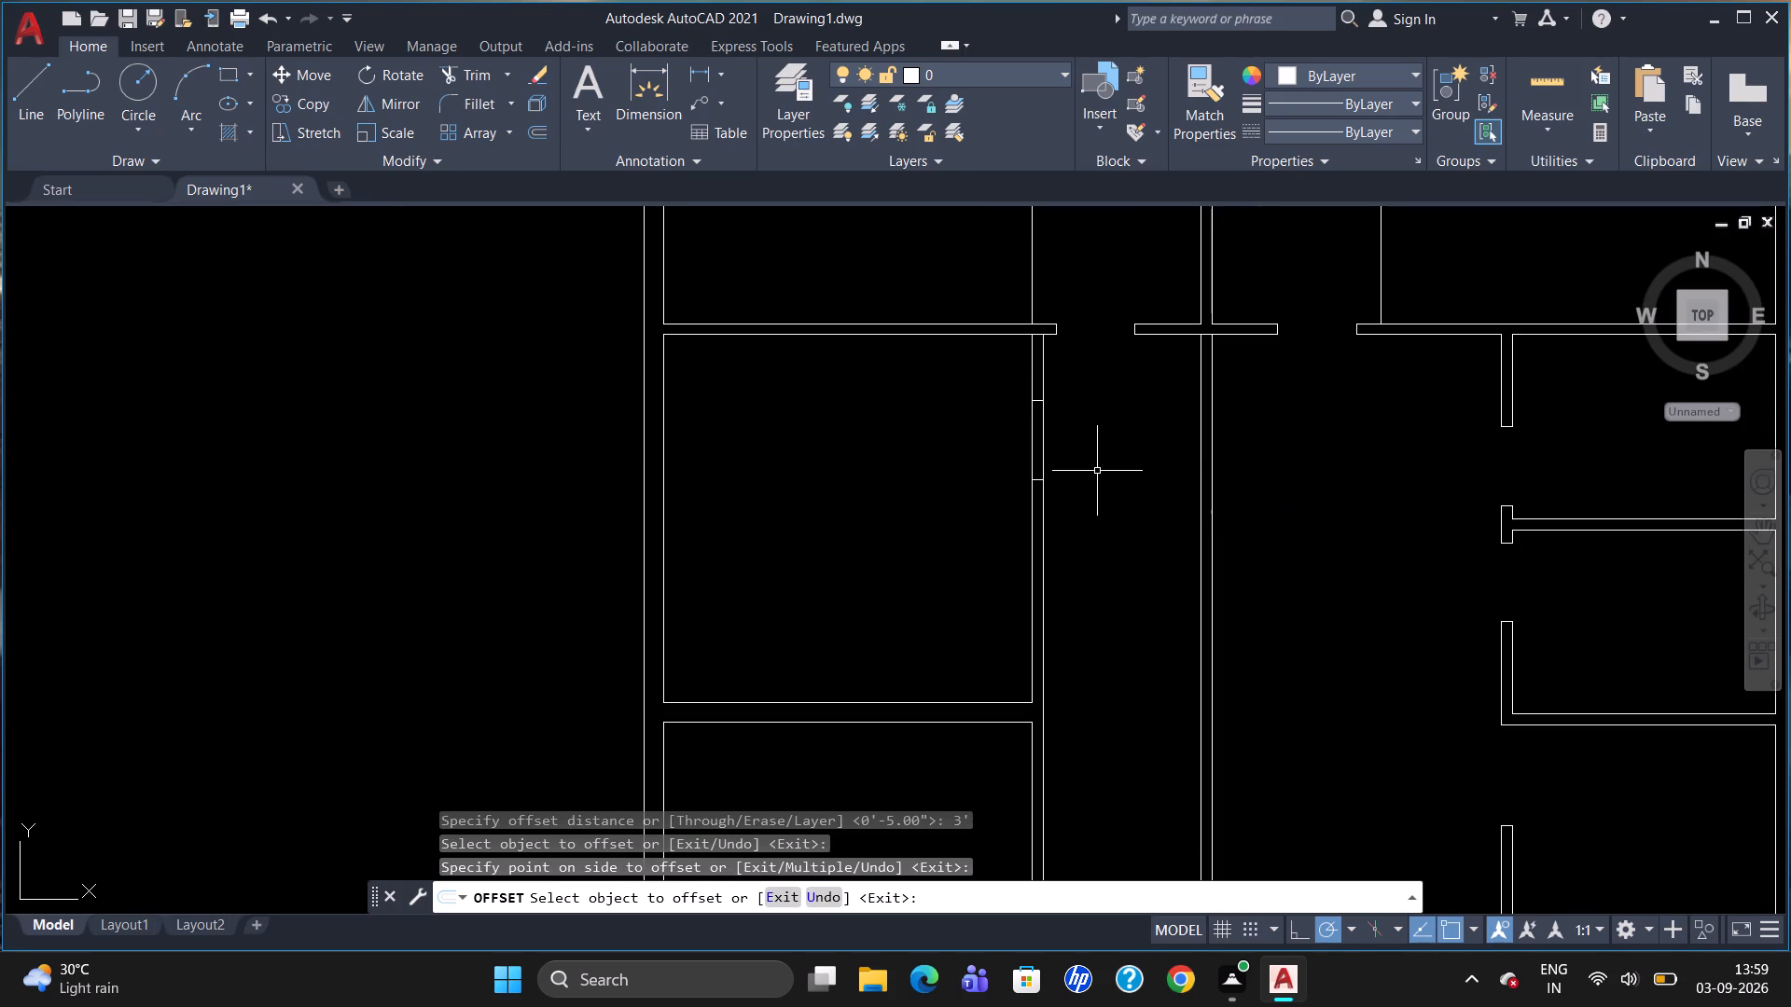
Trim both partition faces between the two jamb lines to open the middle western room's doorway.
type("TR")
key("Return")
key("Return")
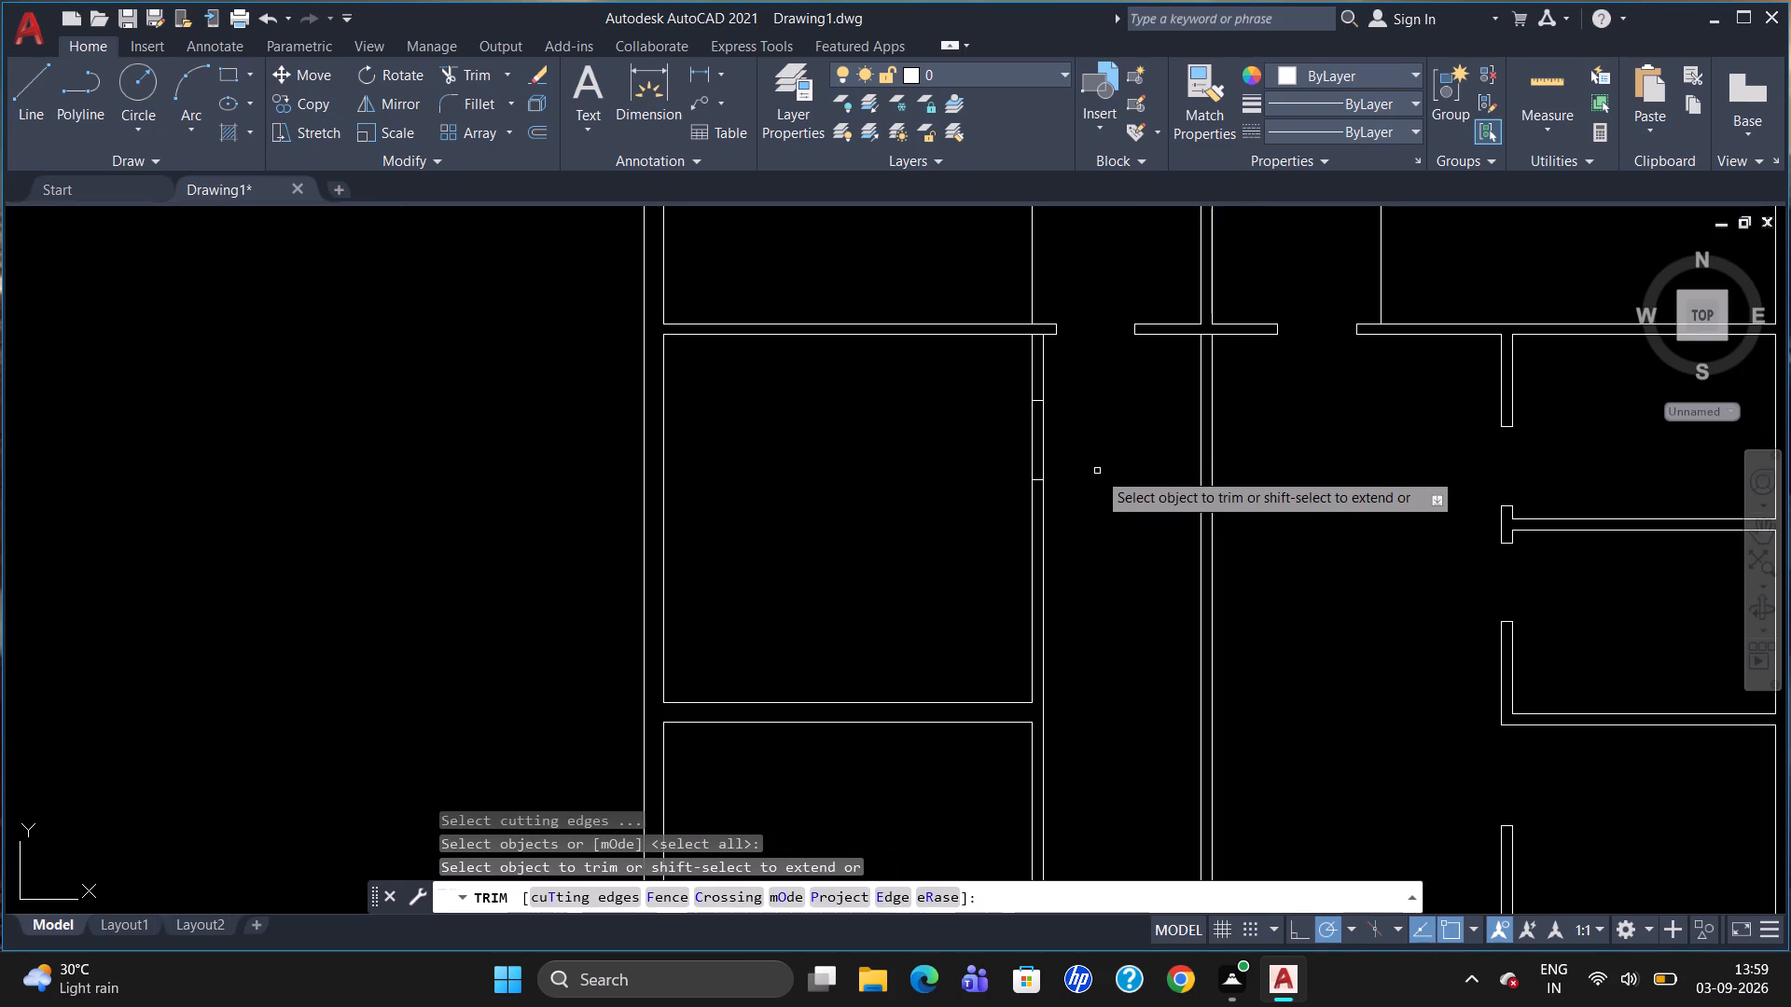
left_click_drag(1090, 449, 992, 450)
left_click(992, 450)
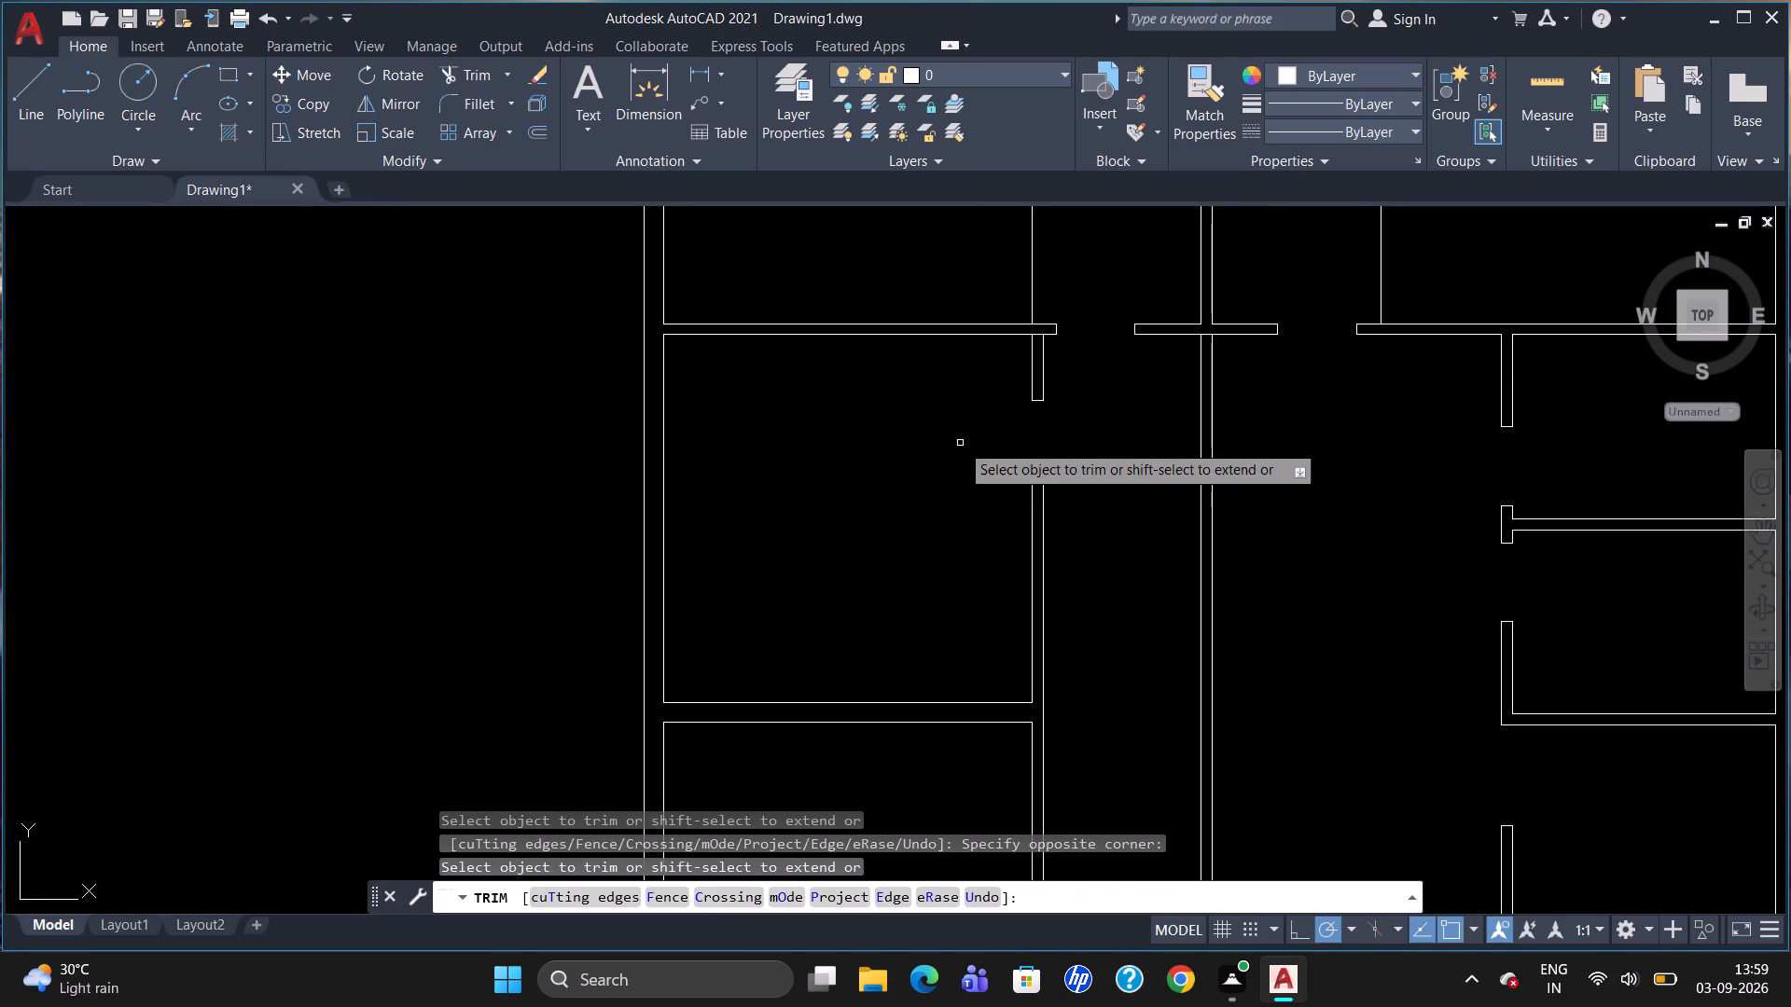
scroll(956, 443, "down", 2)
scroll(1145, 439, "down", 1)
scroll(1031, 527, "up", 2)
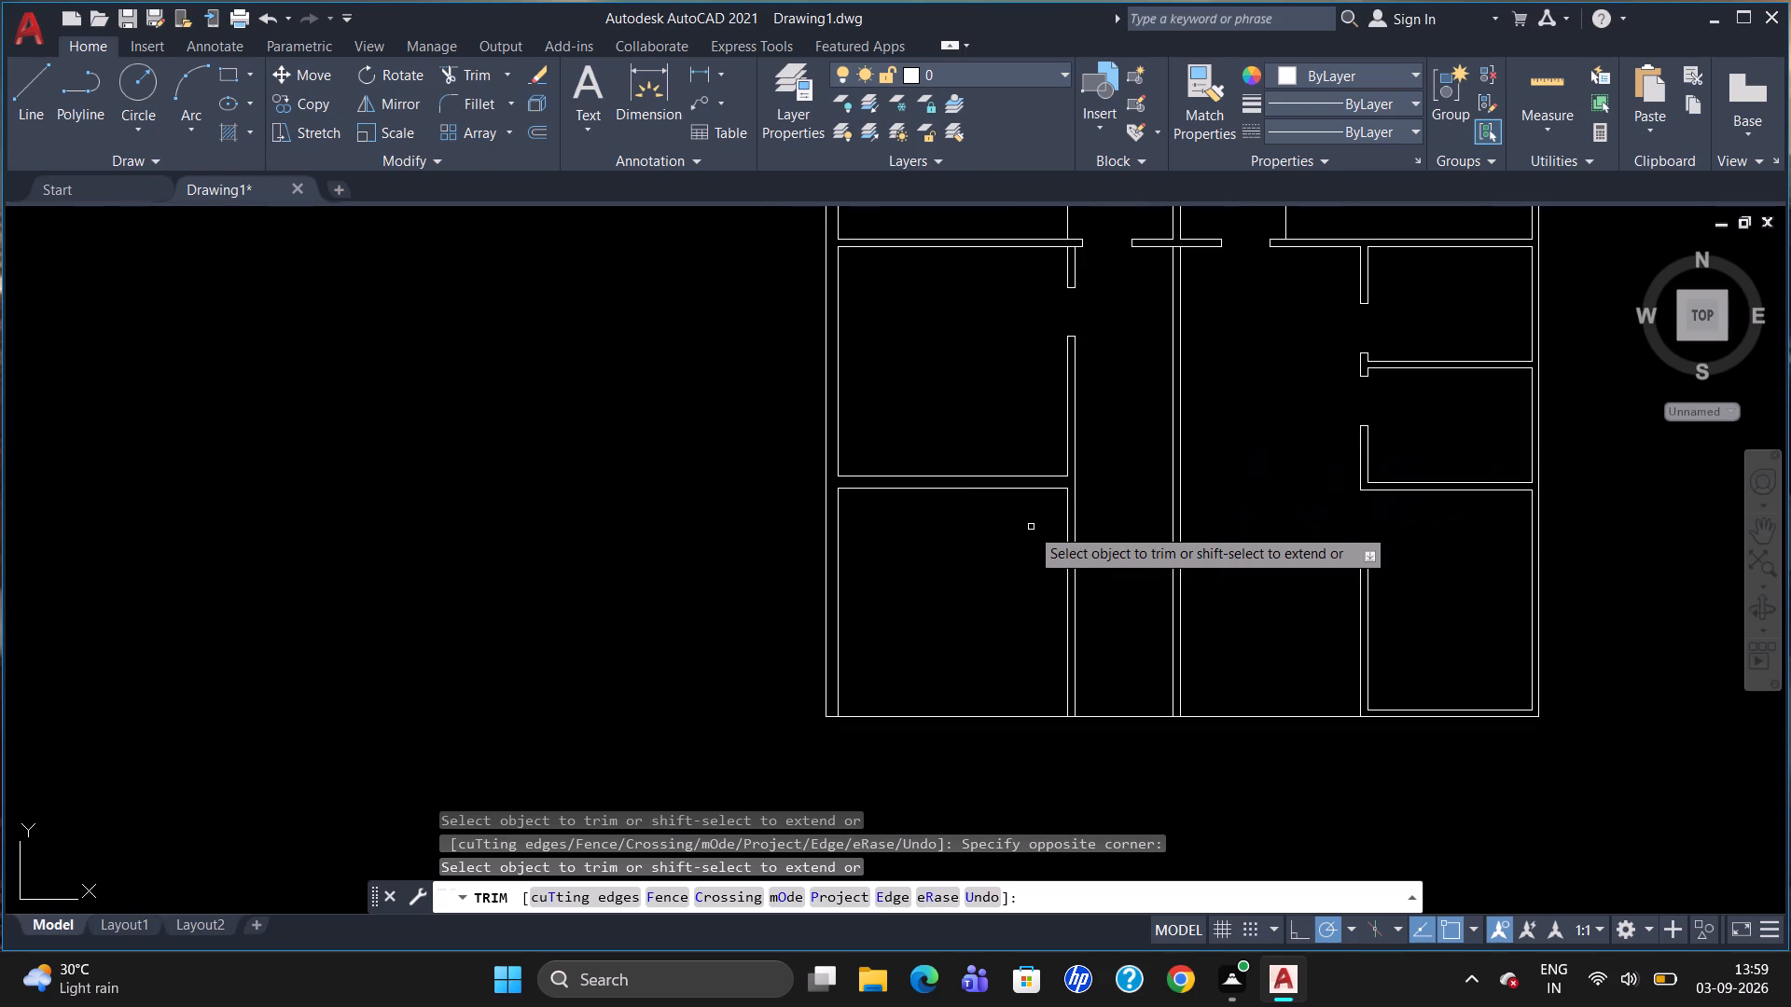
key("Escape")
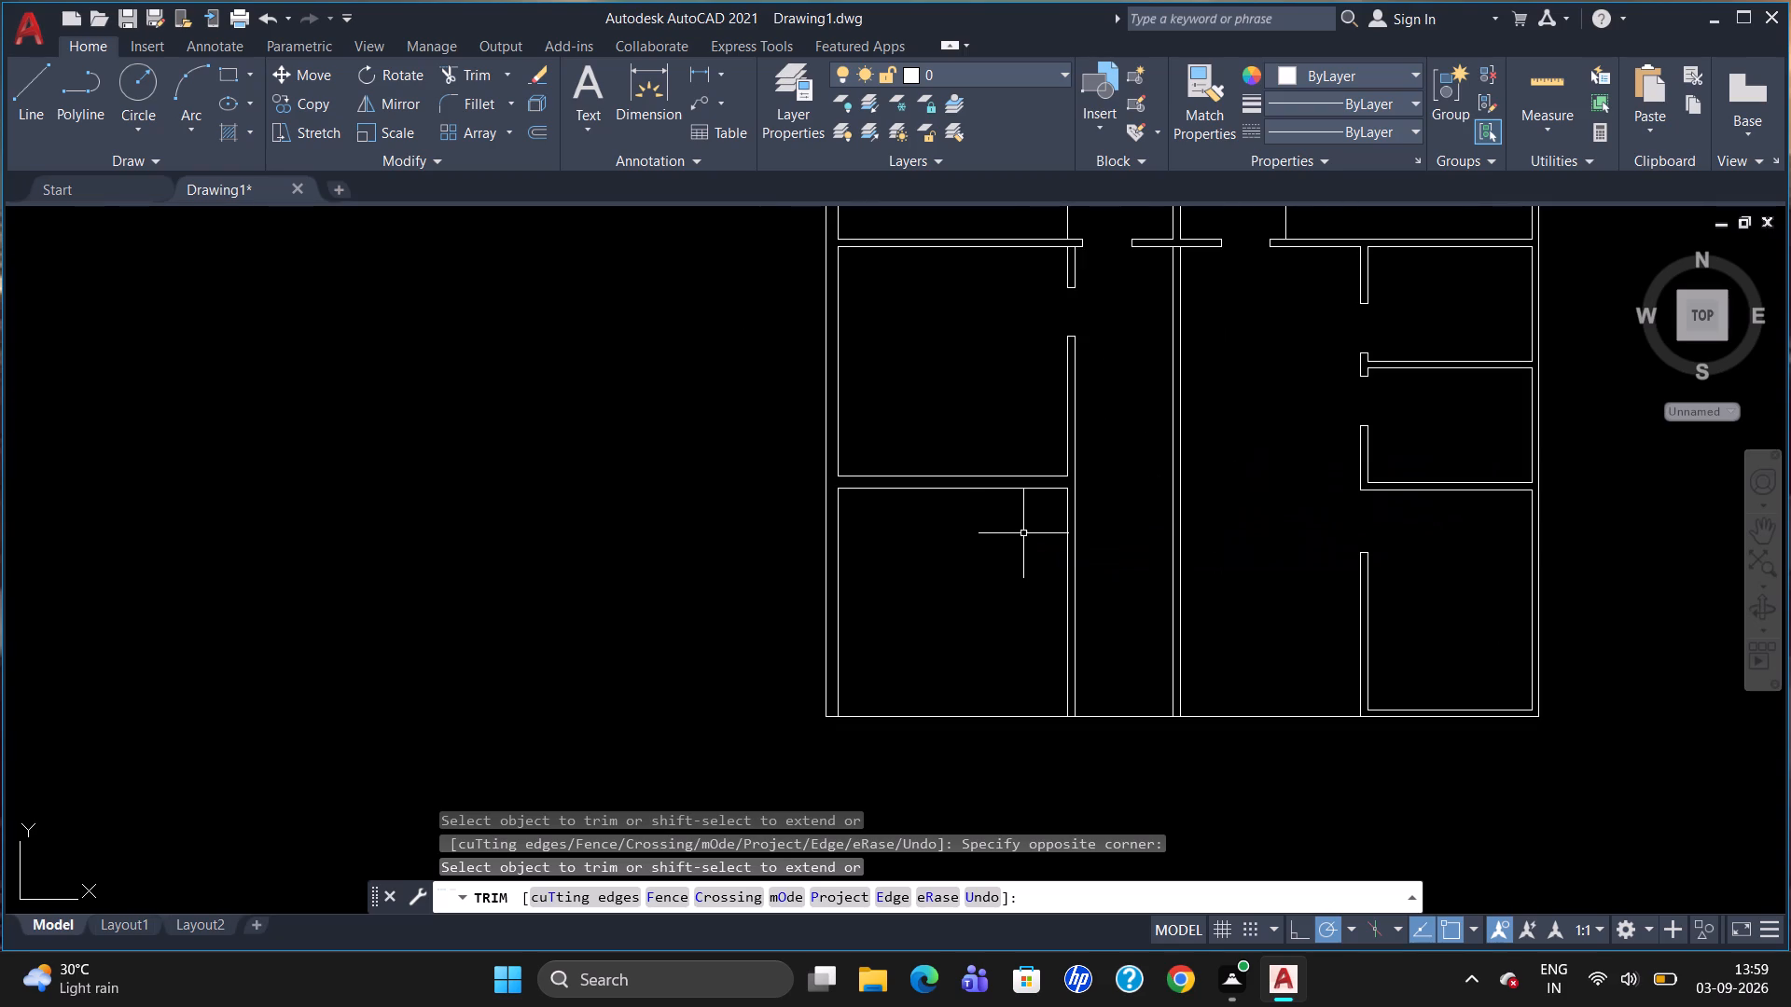
Delete both lines of the central vertical partition below the horizontal wall, between the western and eastern rooms.
scroll(1043, 549, "down", 1)
scroll(1144, 576, "up", 1)
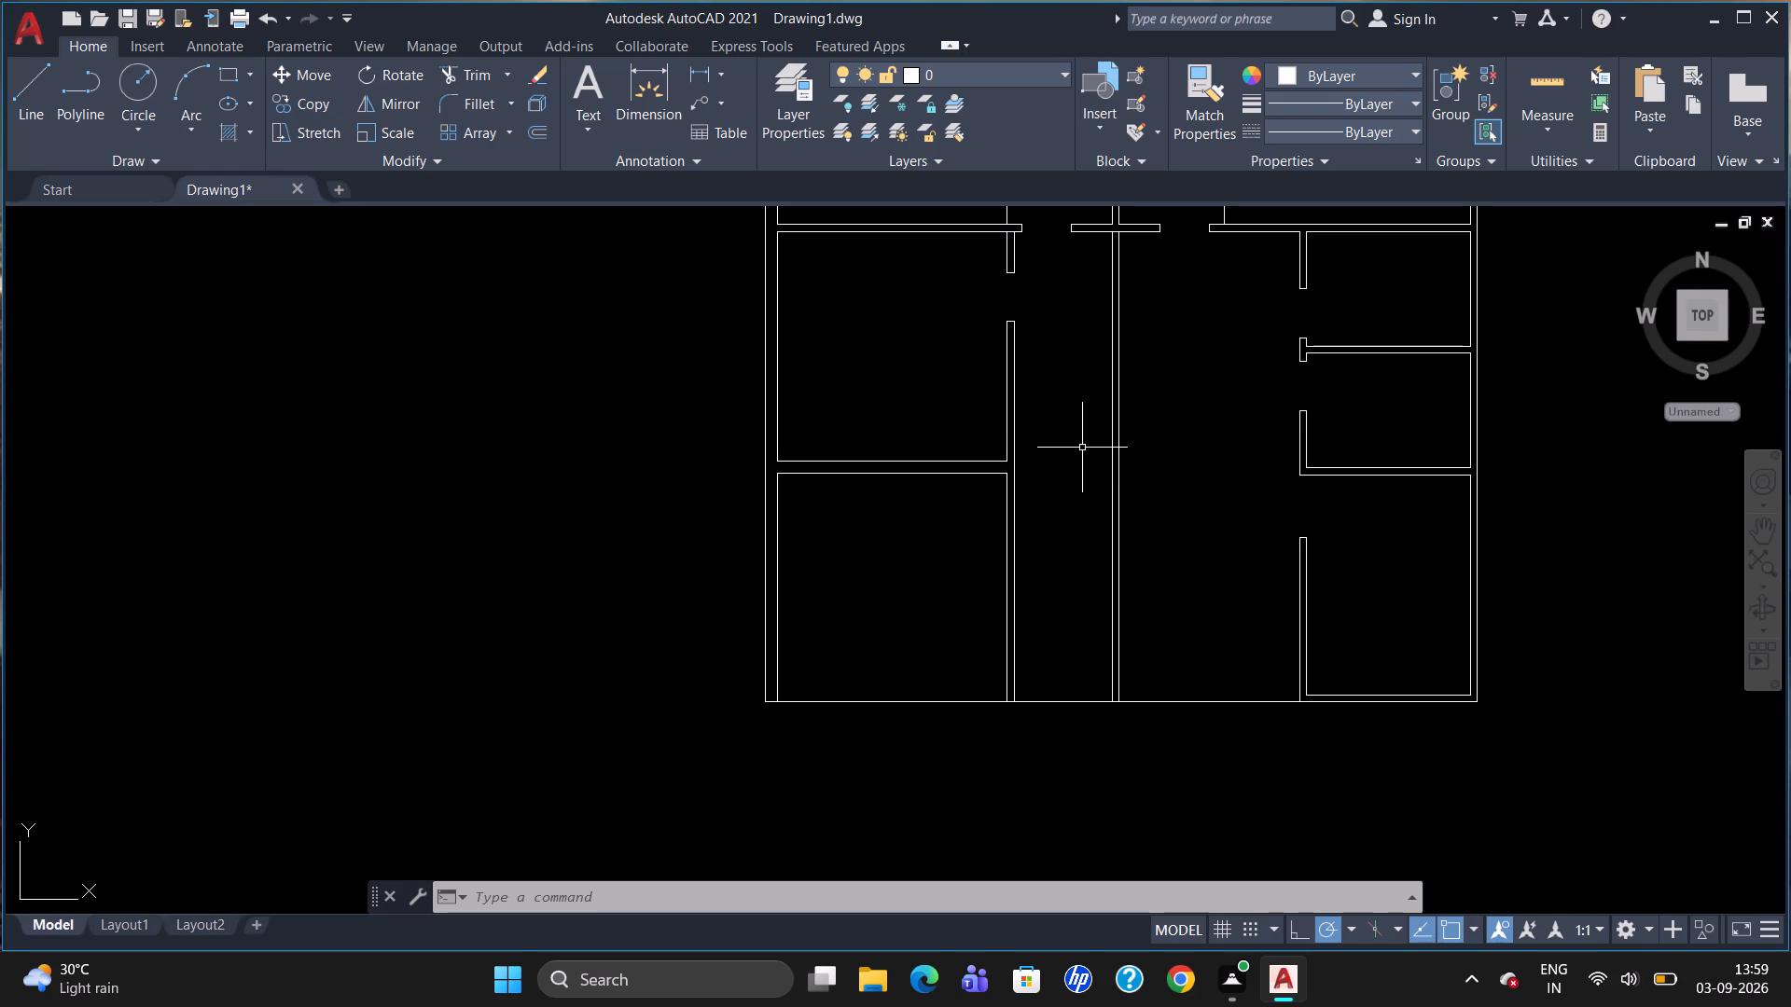
left_click(1117, 432)
left_click(1114, 440)
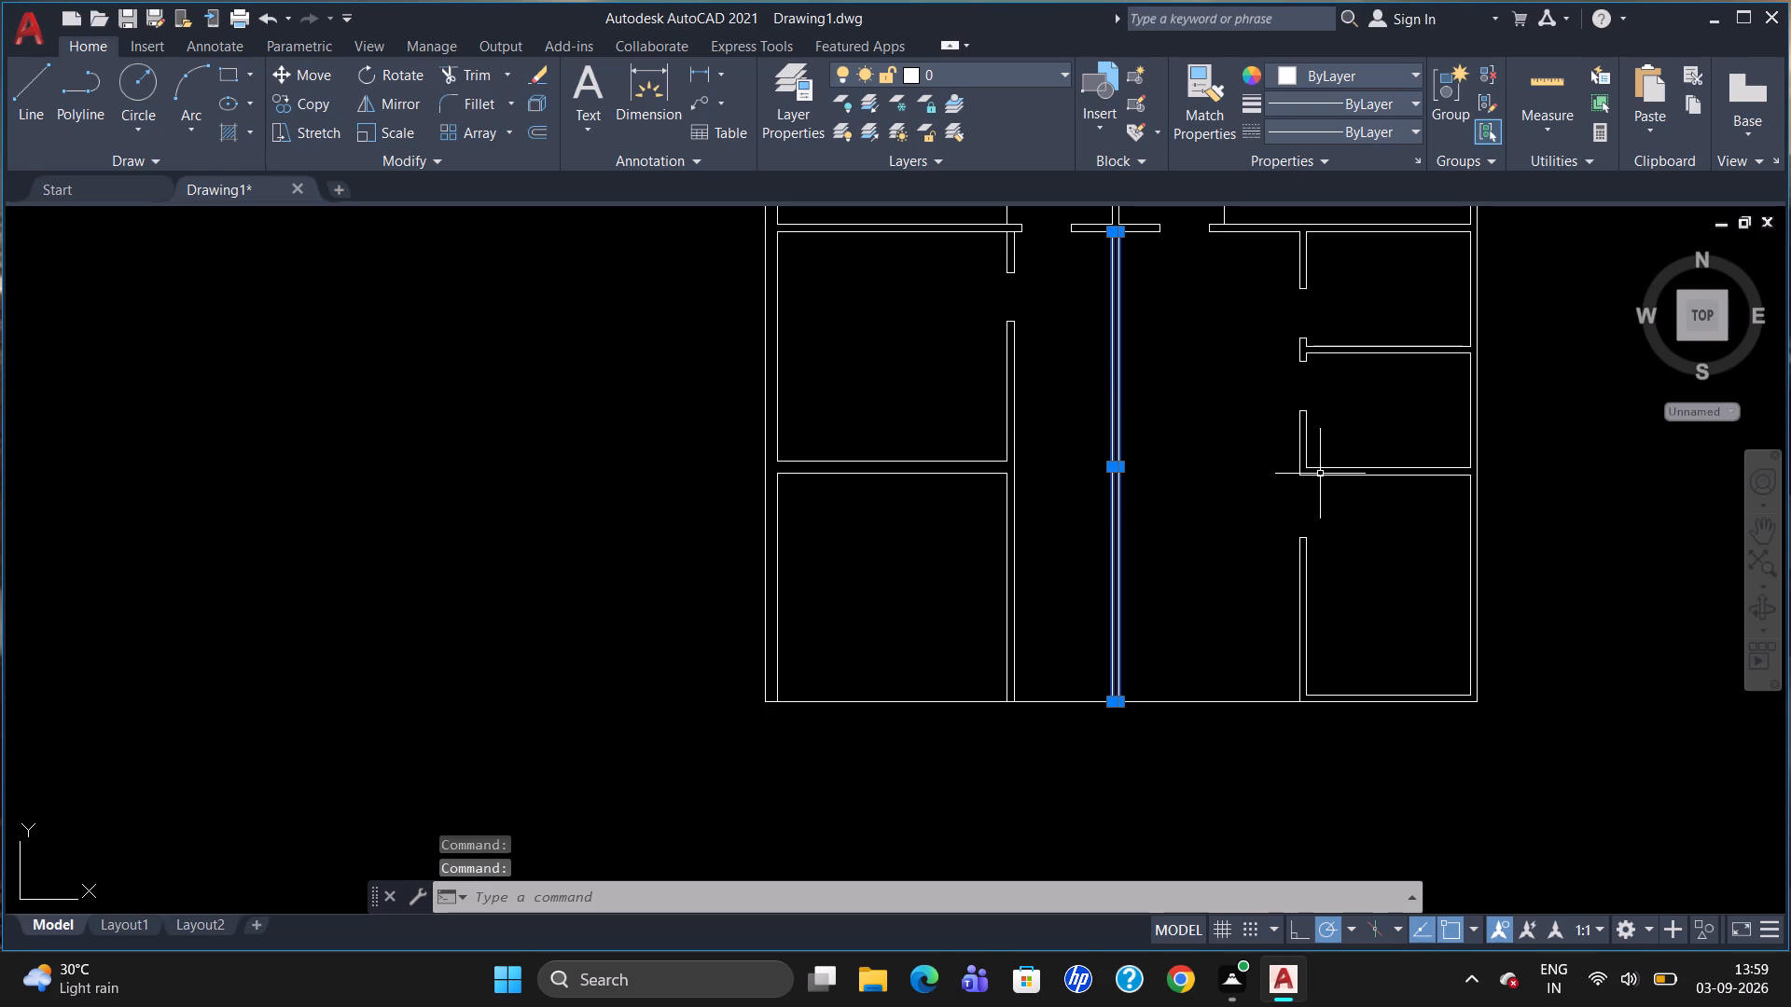
key("Delete")
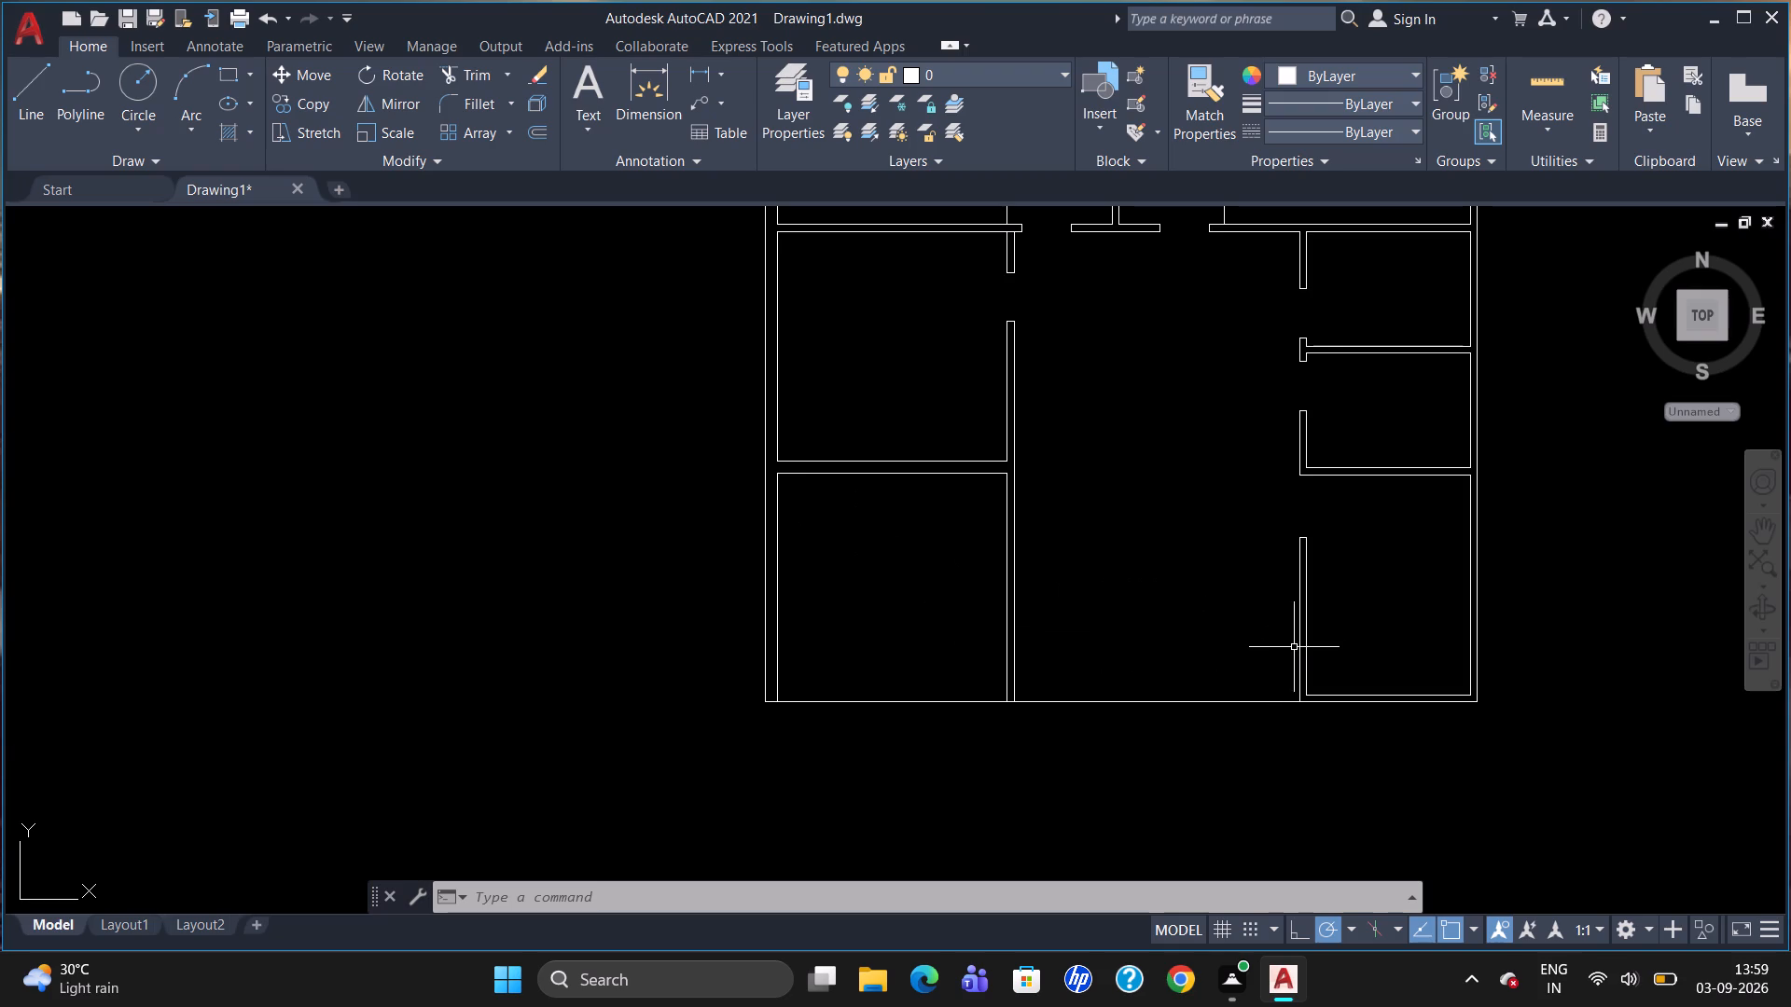
Offset the western face of the southeastern room's west partition 11'6" to the west, into the central space.
key("o")
key("Return")
type("11")
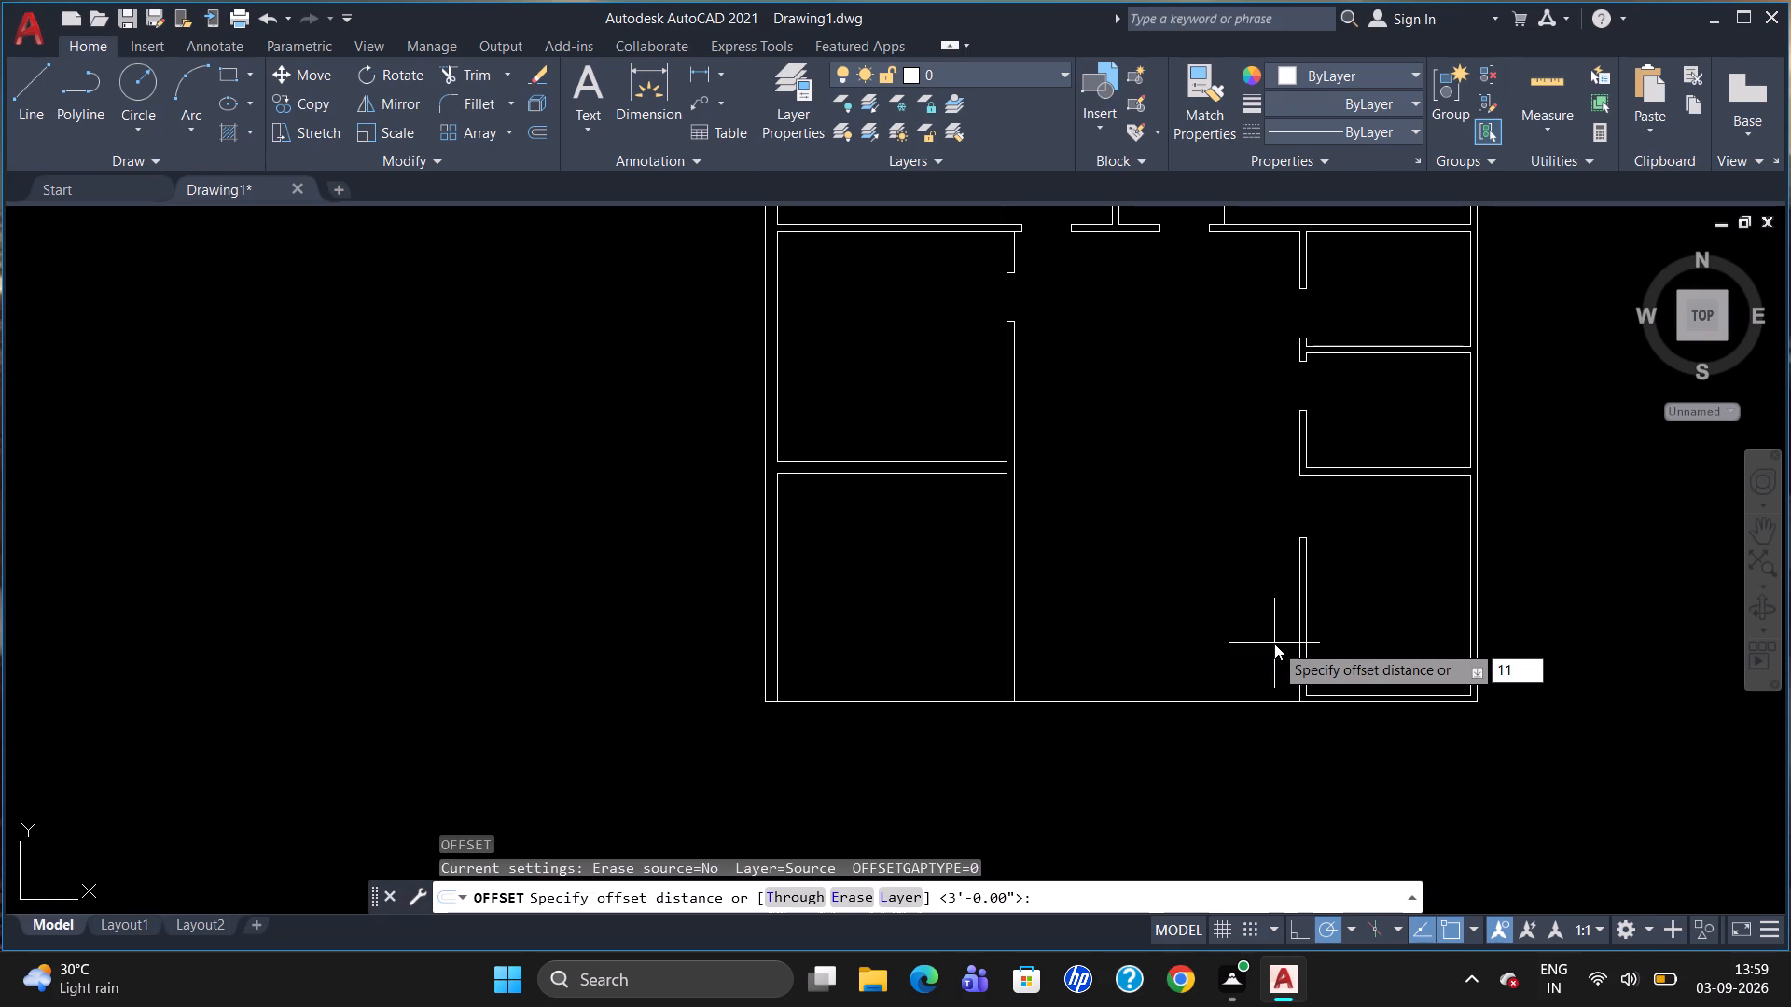
key("apostrophe")
key("6")
key("shift+quotedbl")
key("Return")
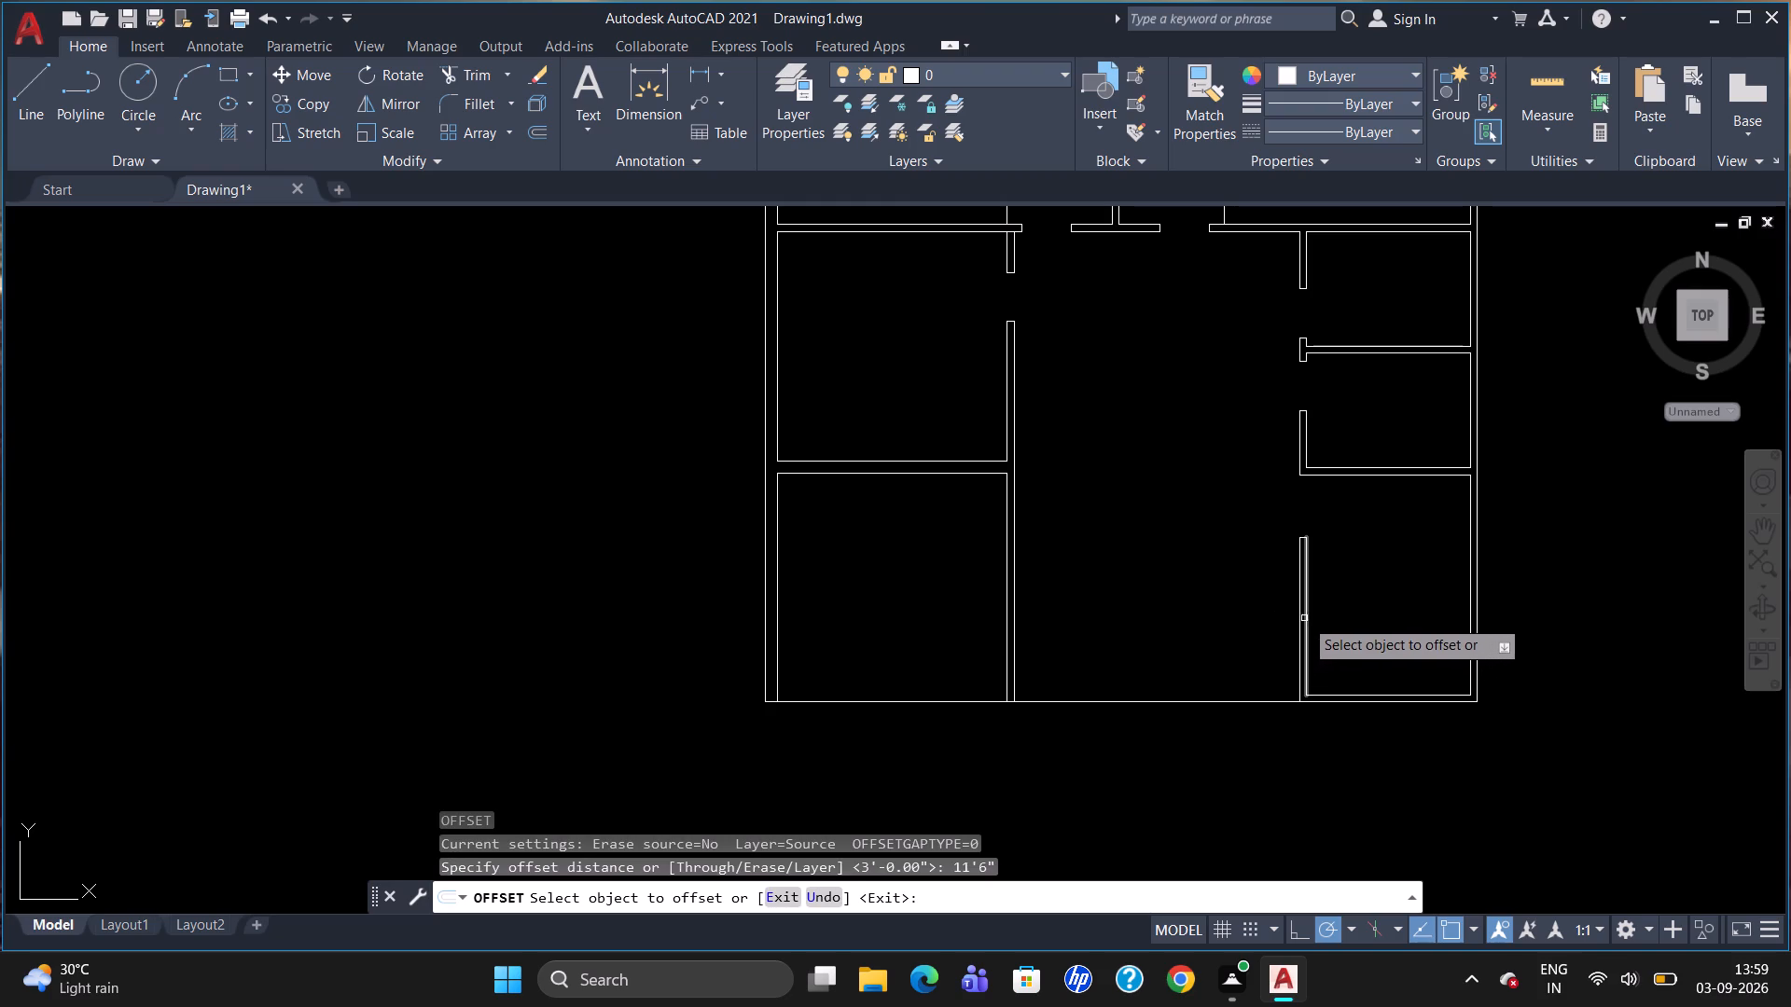
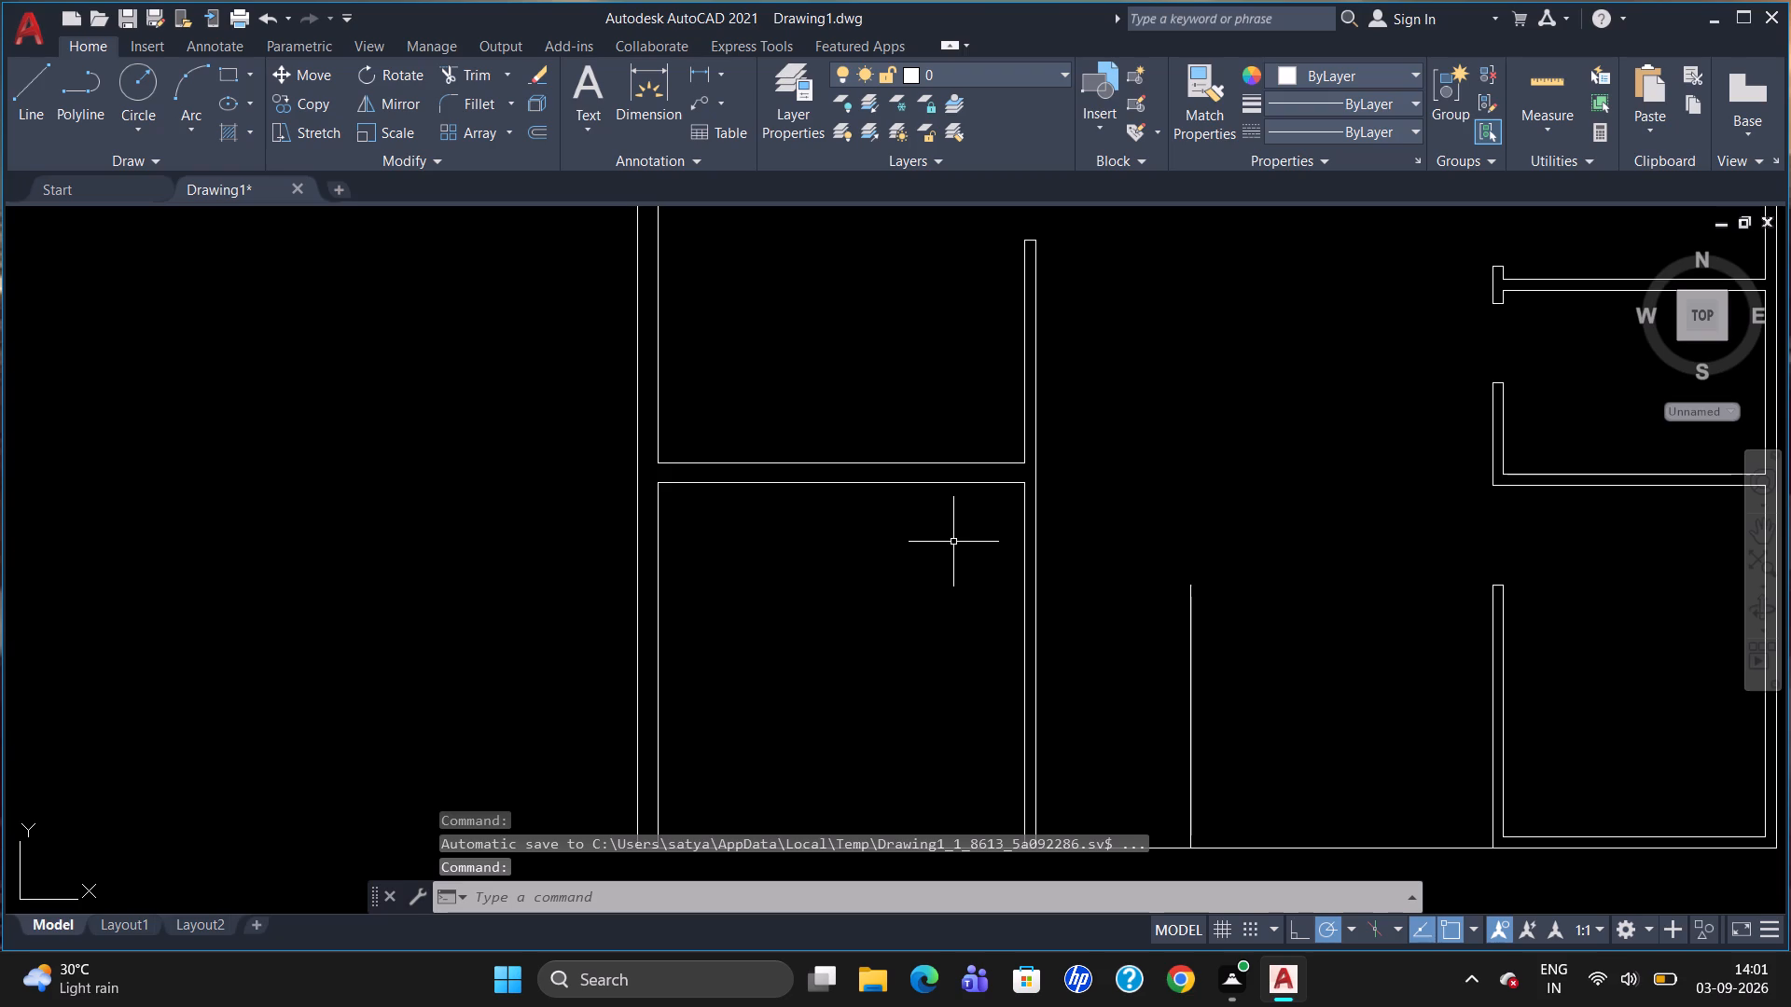
Draw a vertical line from 10' east of the southwestern room's inner northwest corner down to the south outer wall line.
scroll(901, 444, "down", 2)
scroll(859, 481, "up", 1)
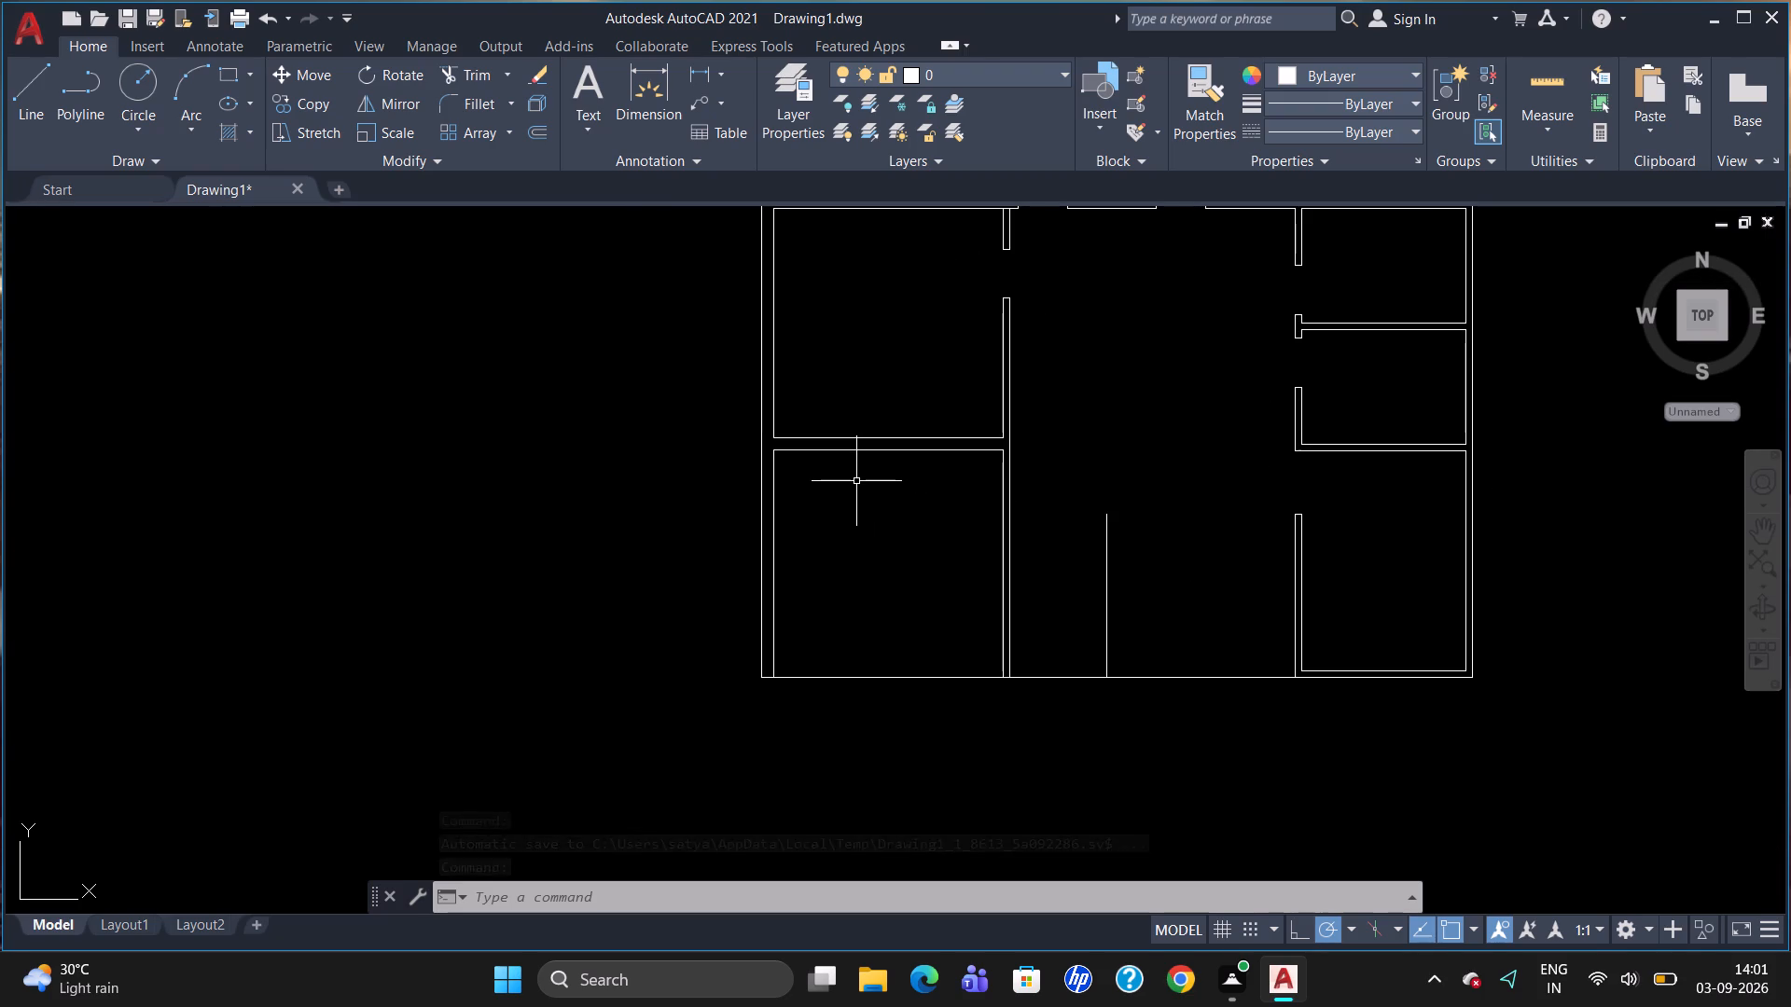
key("l")
key("Return")
type("TK")
key("Return")
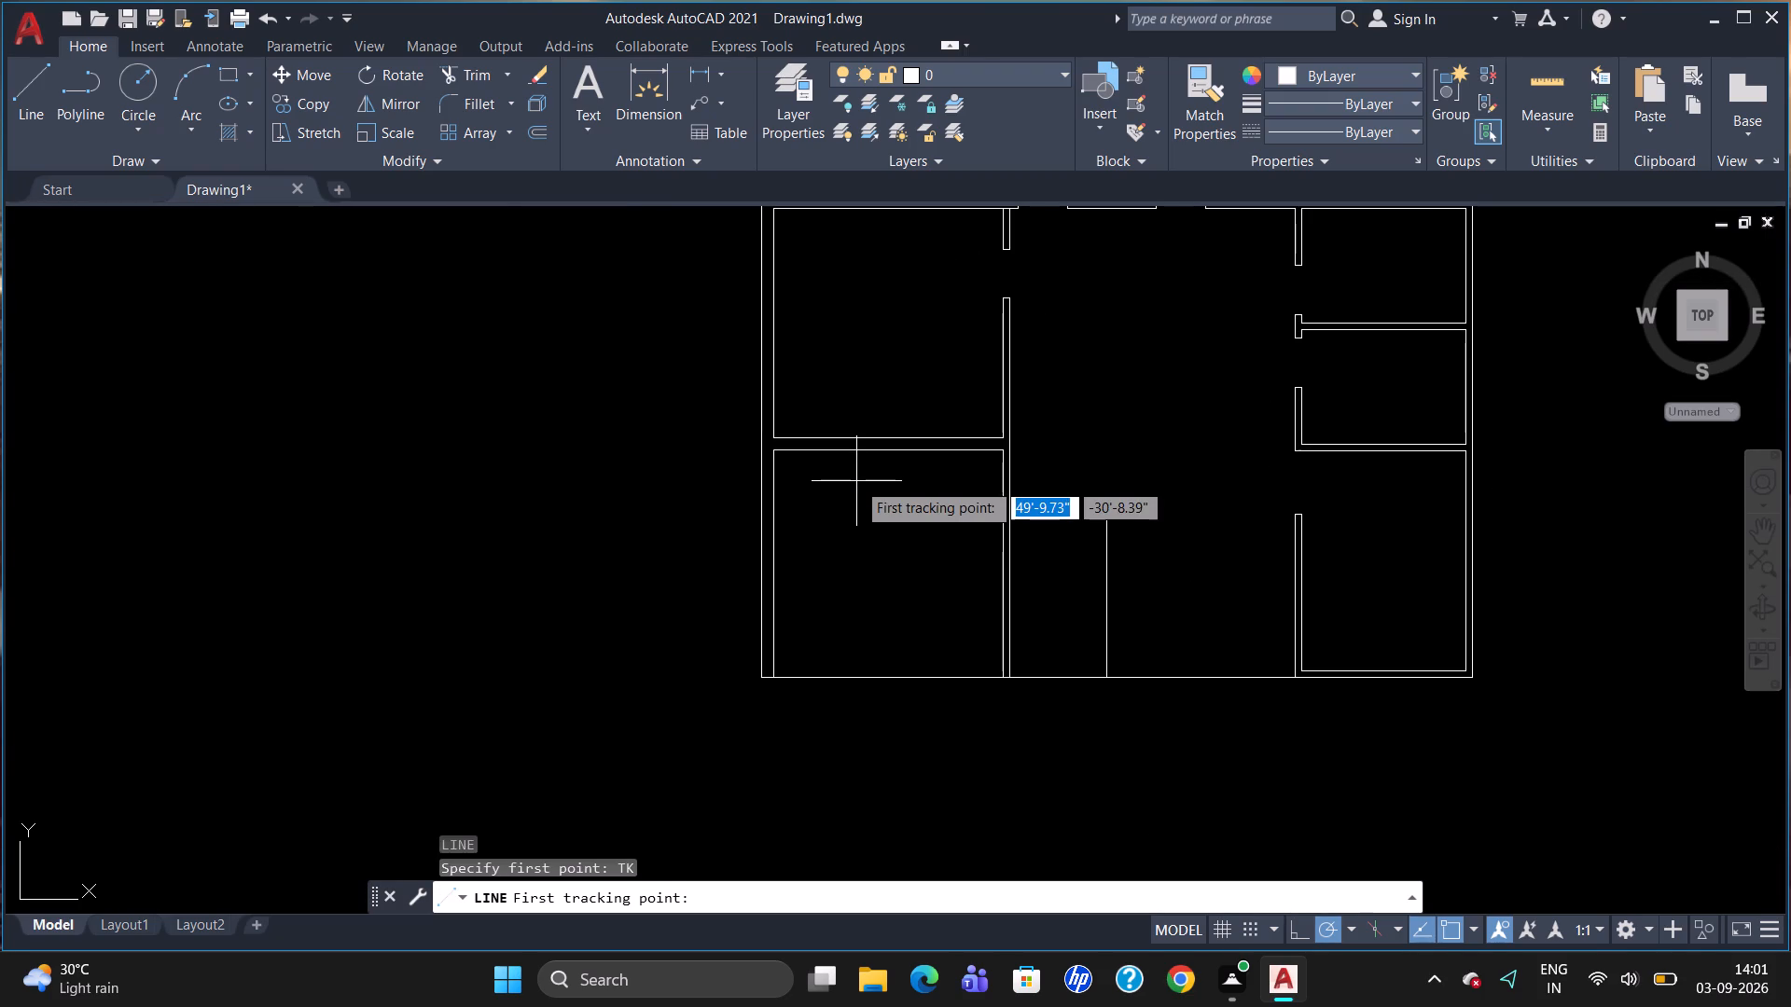
left_click(766, 456)
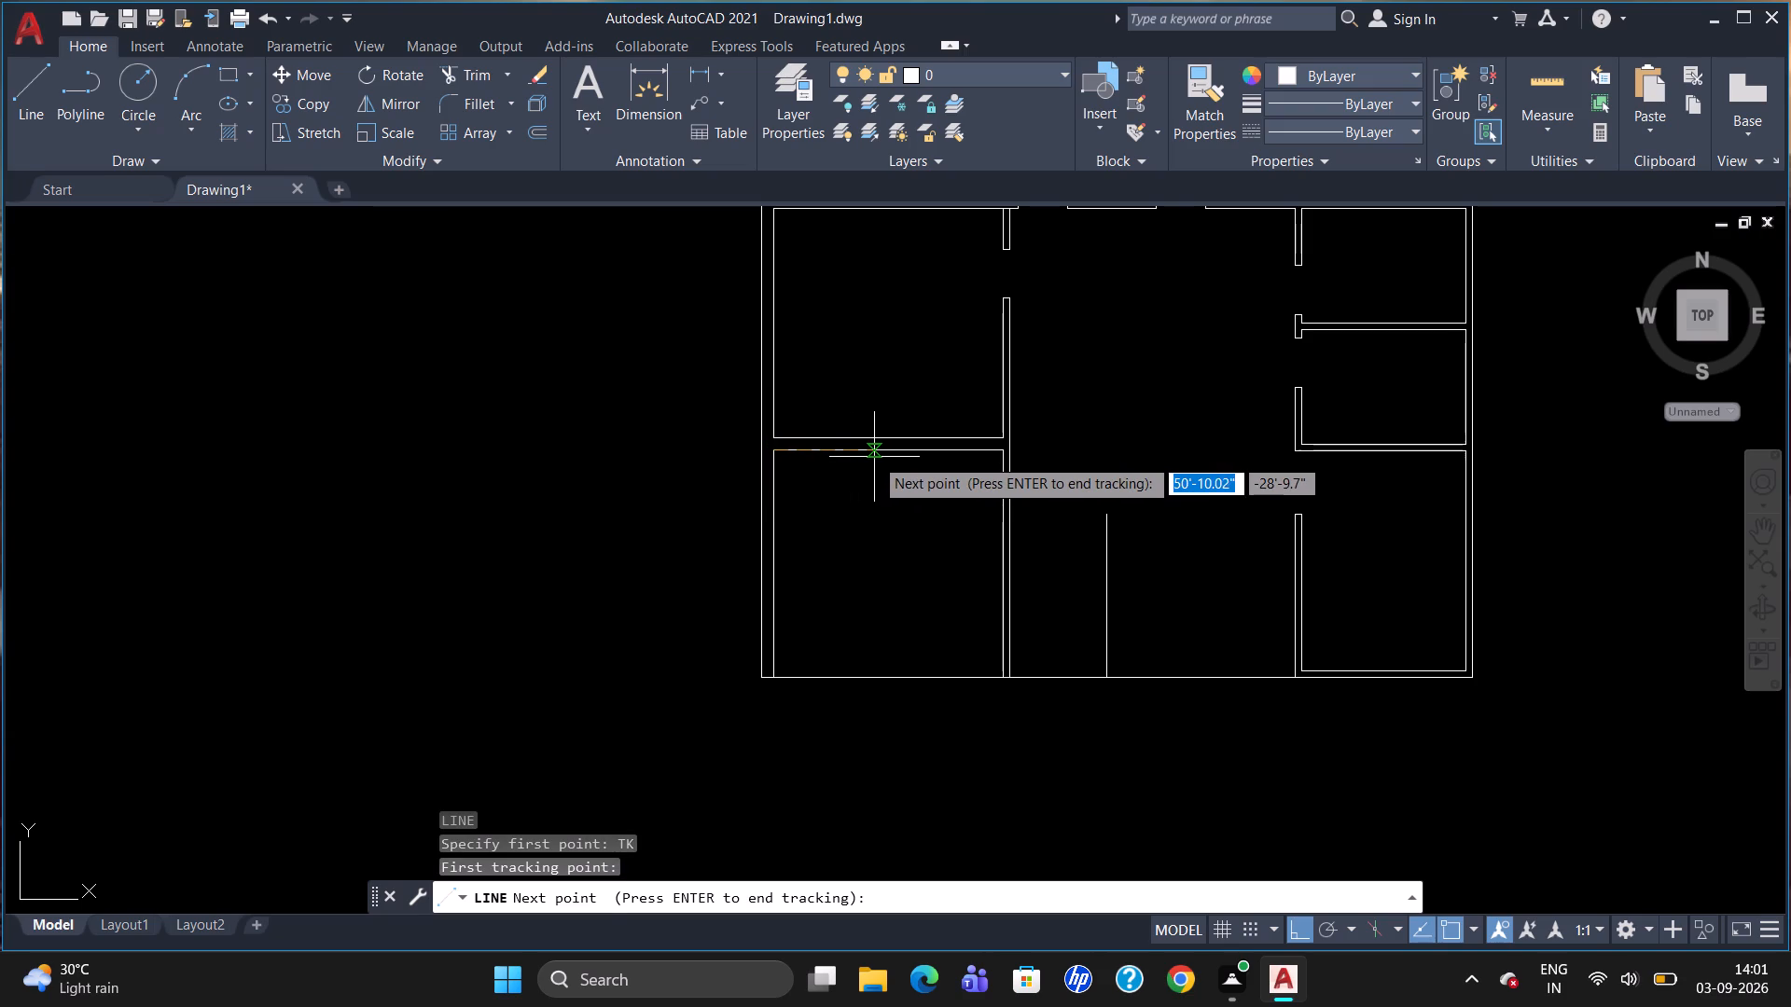
type("10'")
key("Return")
key("Return")
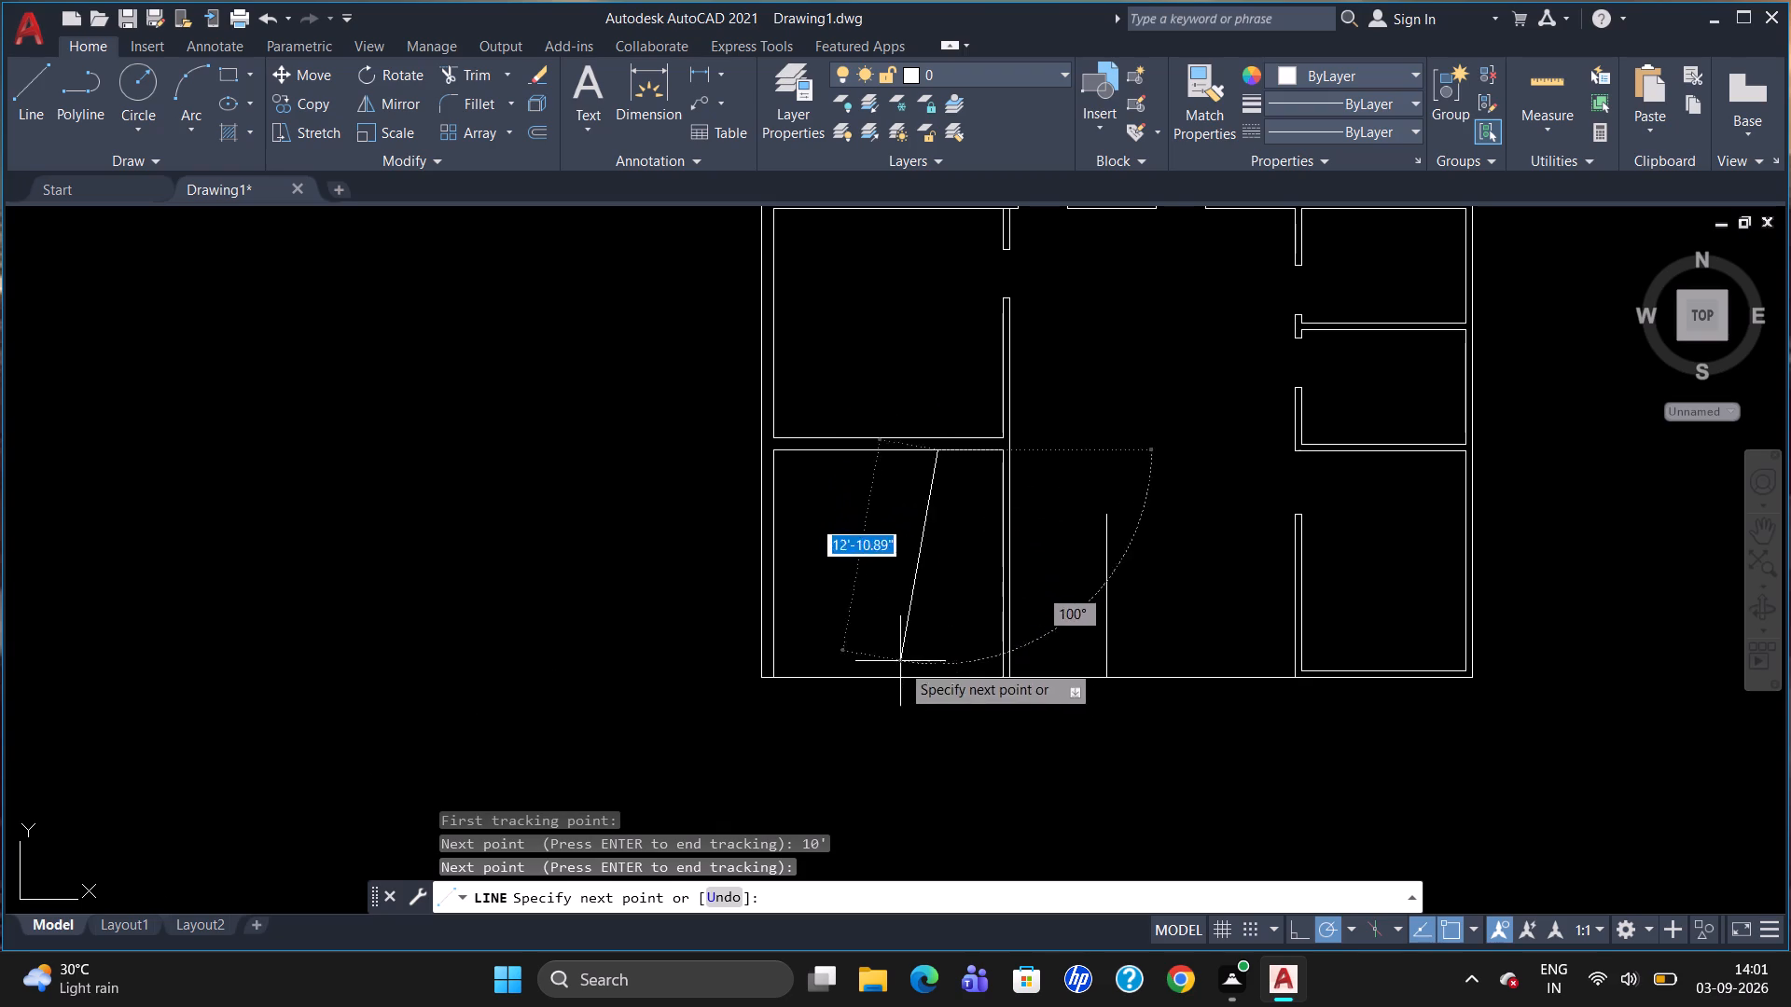
left_click(944, 673)
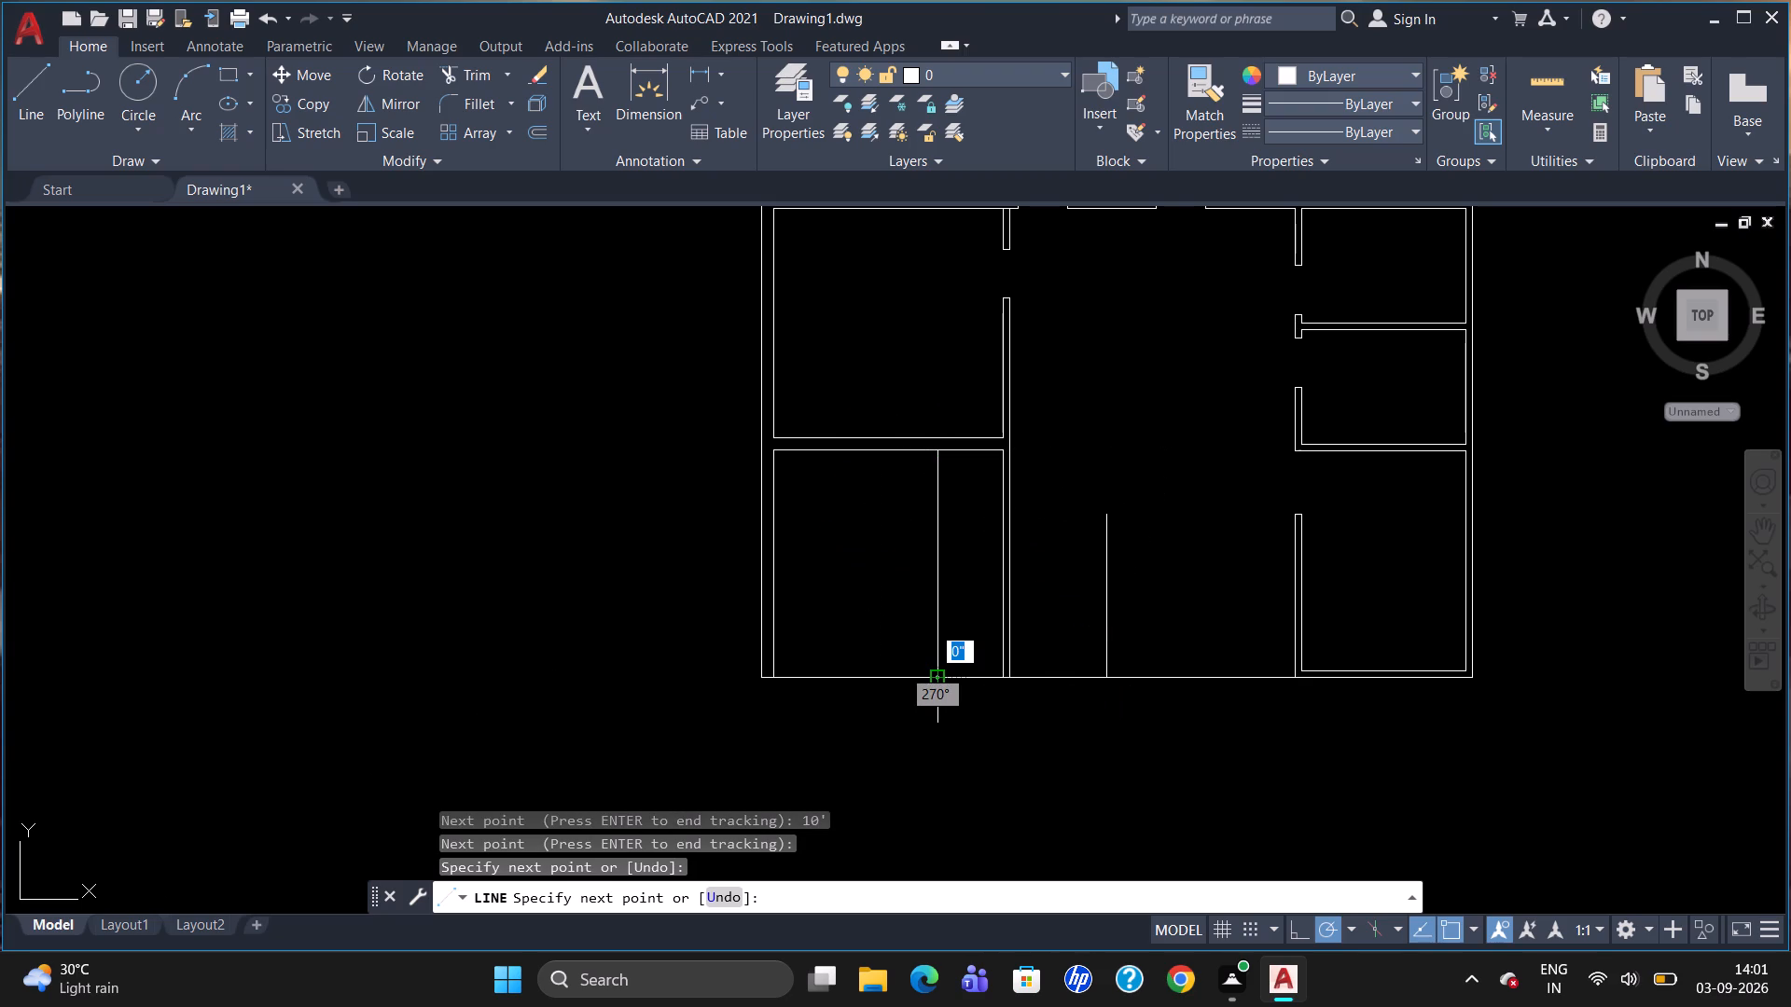
key("Escape")
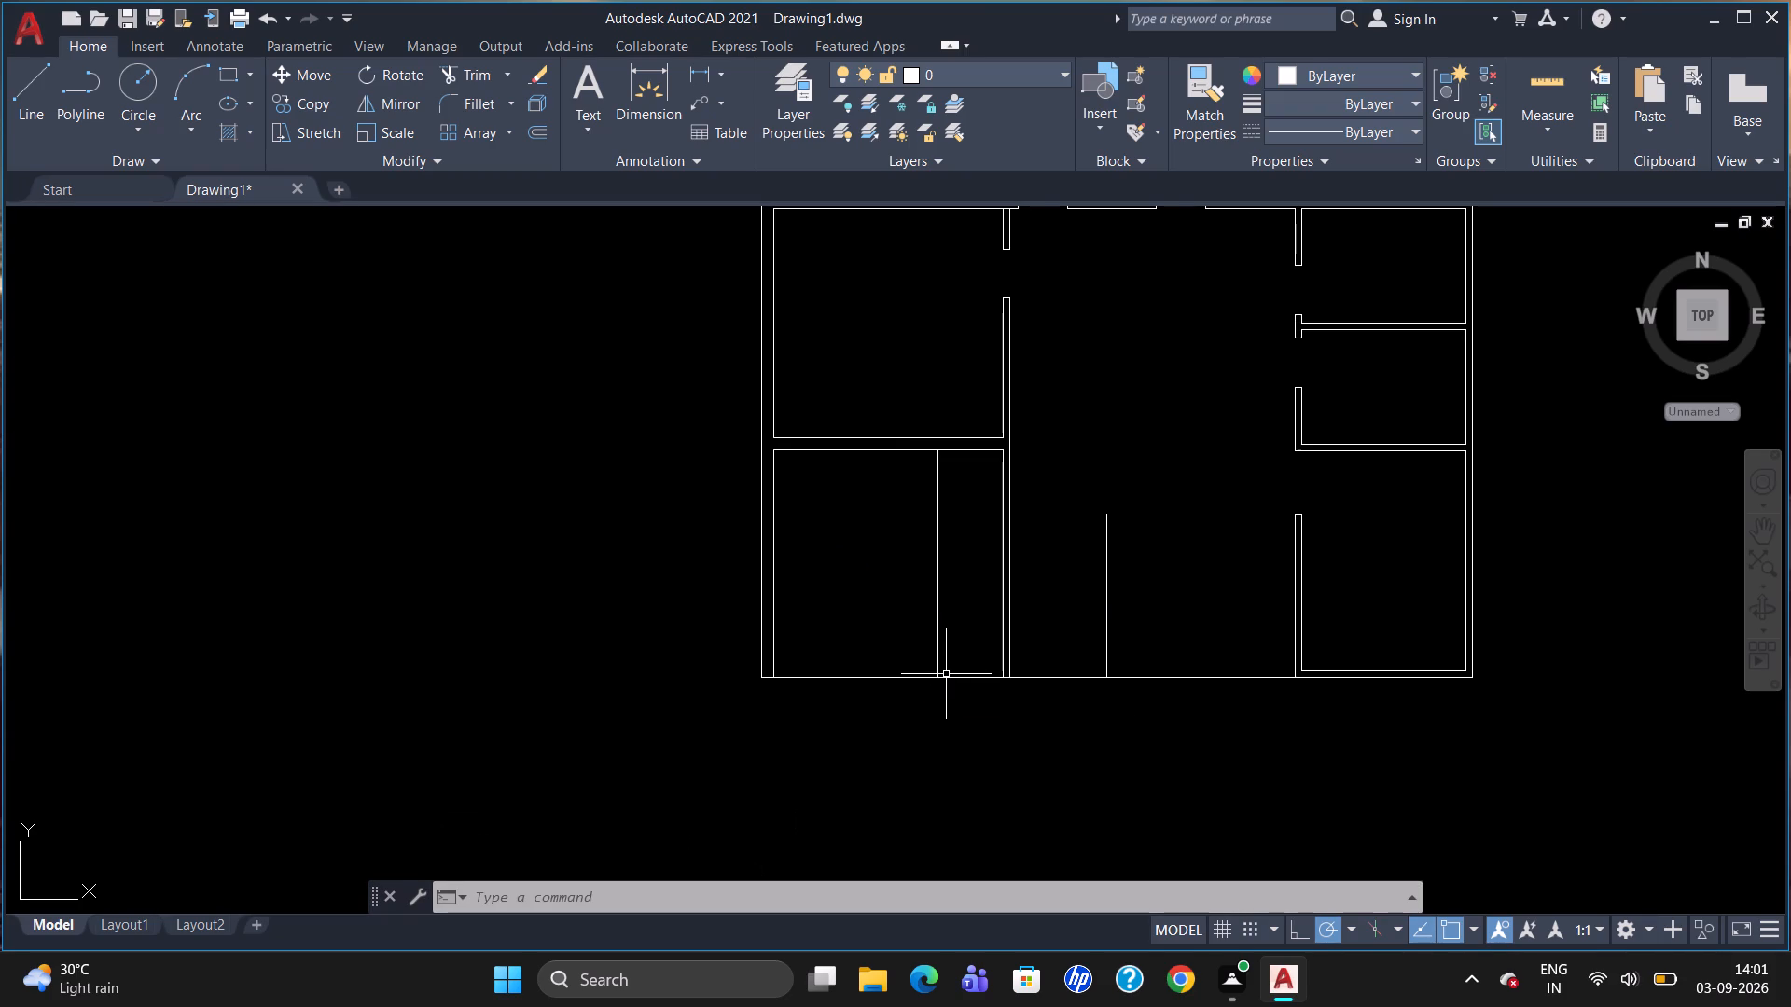
Offset the new vertical line in the southwestern room 9" to the east to form the wall's second face.
key("o")
key("Return")
type("9\"")
key("Return")
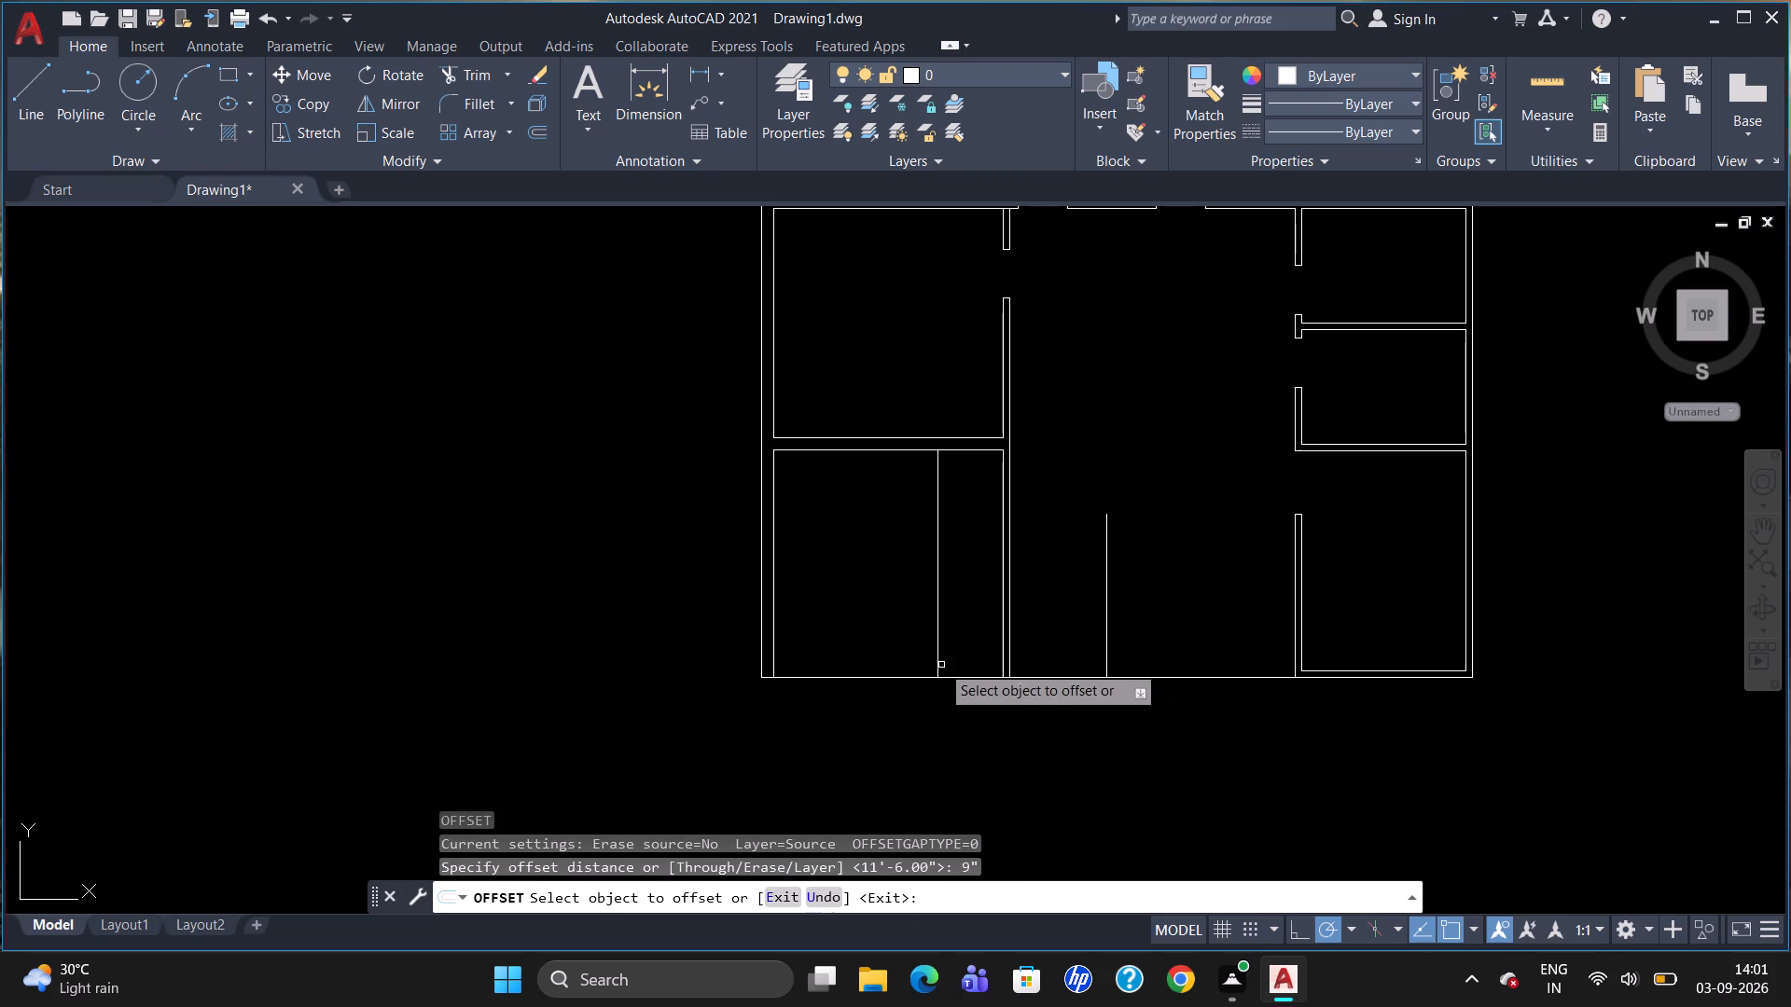
left_click(938, 567)
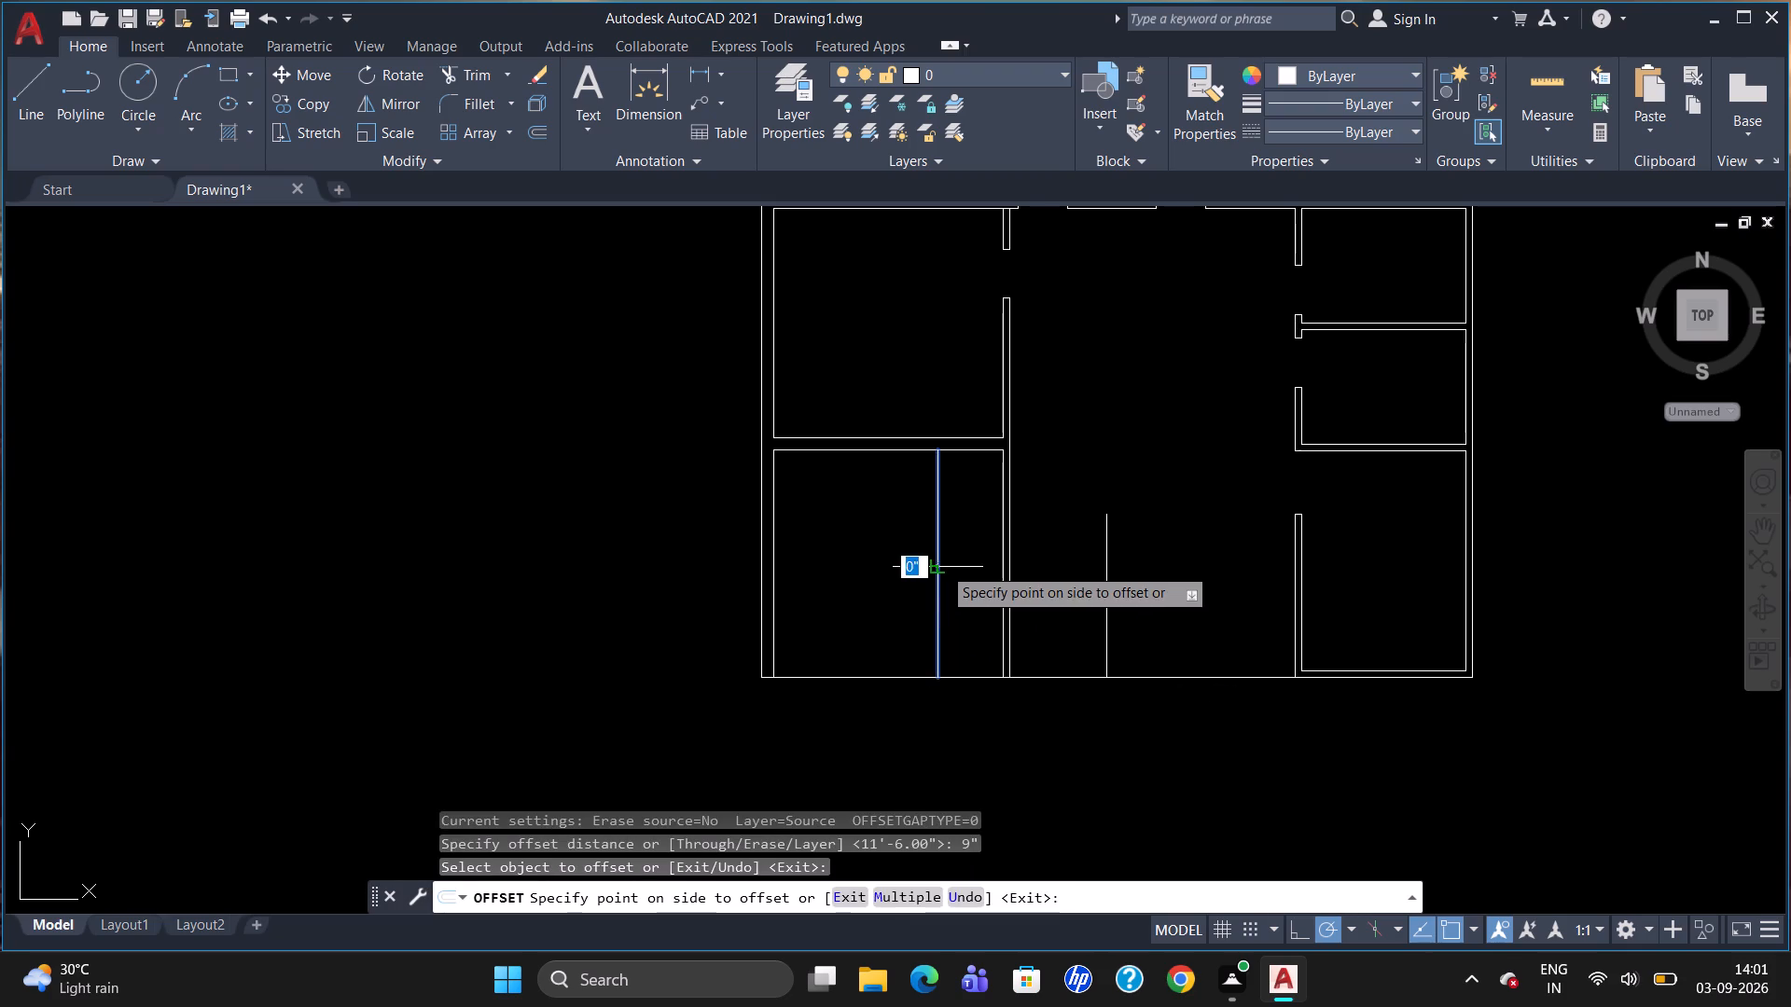
left_click(950, 565)
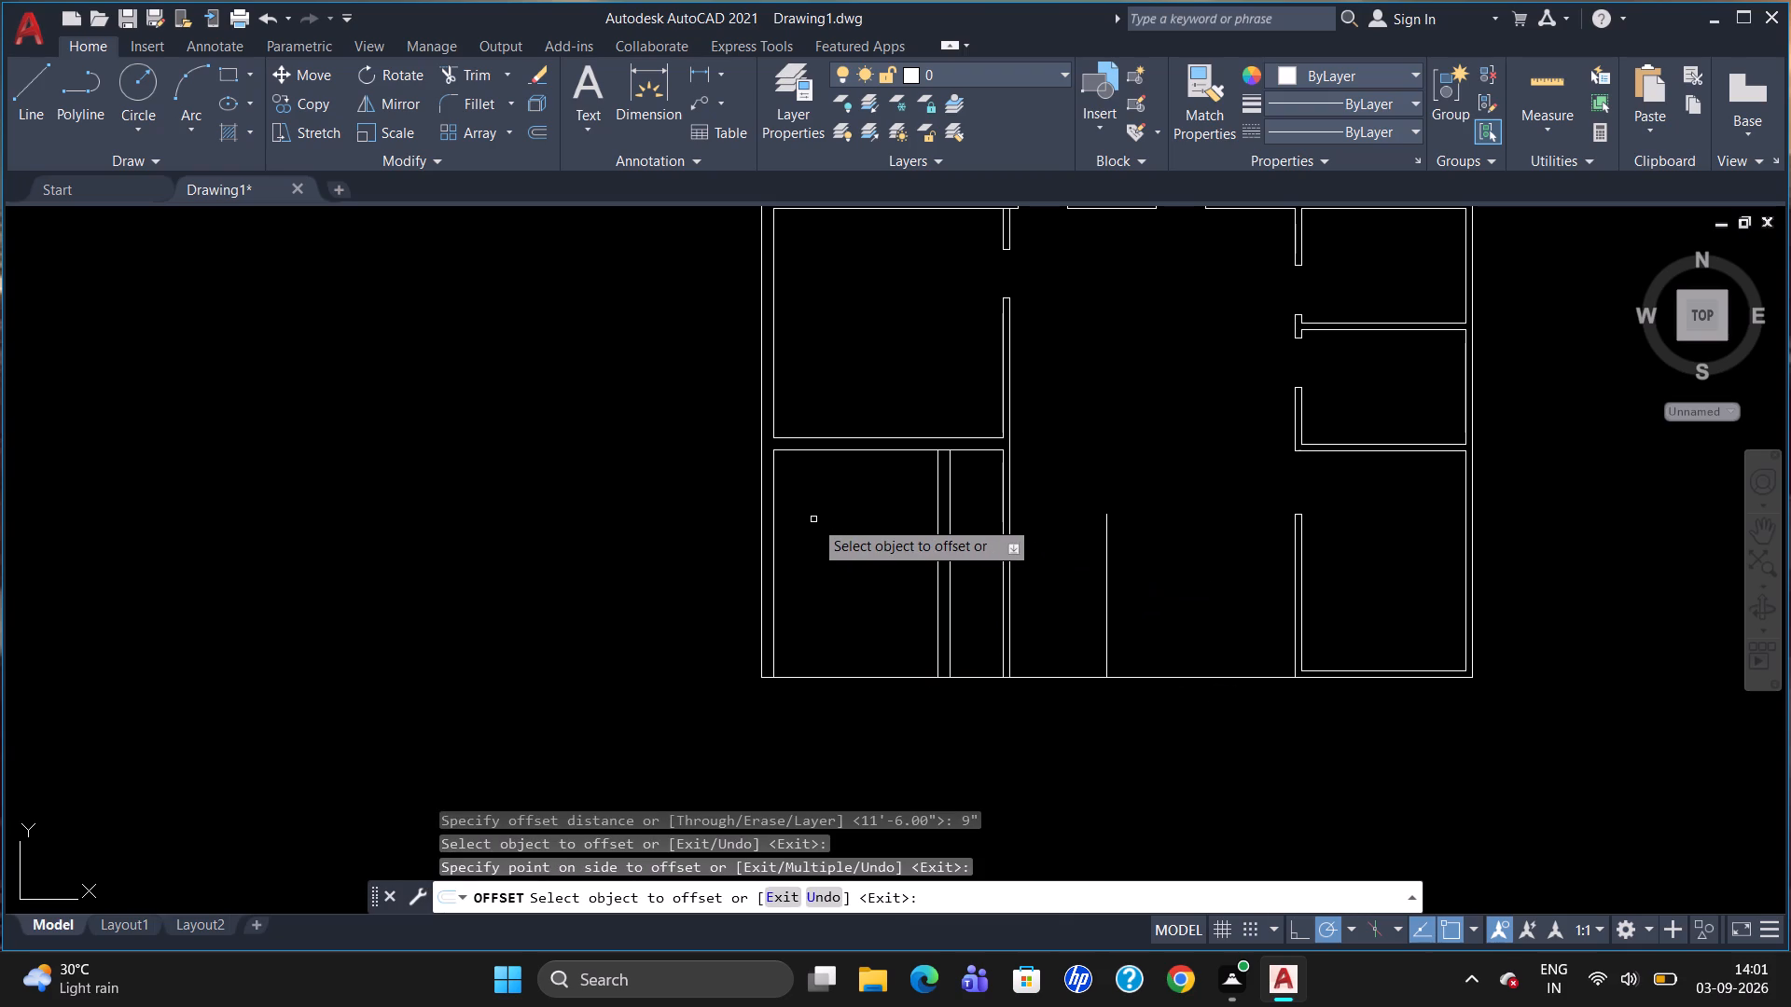
key("Escape")
Trim the horizontal wall's lower face between the two faces of the new vertical wall.
type("TR")
key("Return")
key("Return")
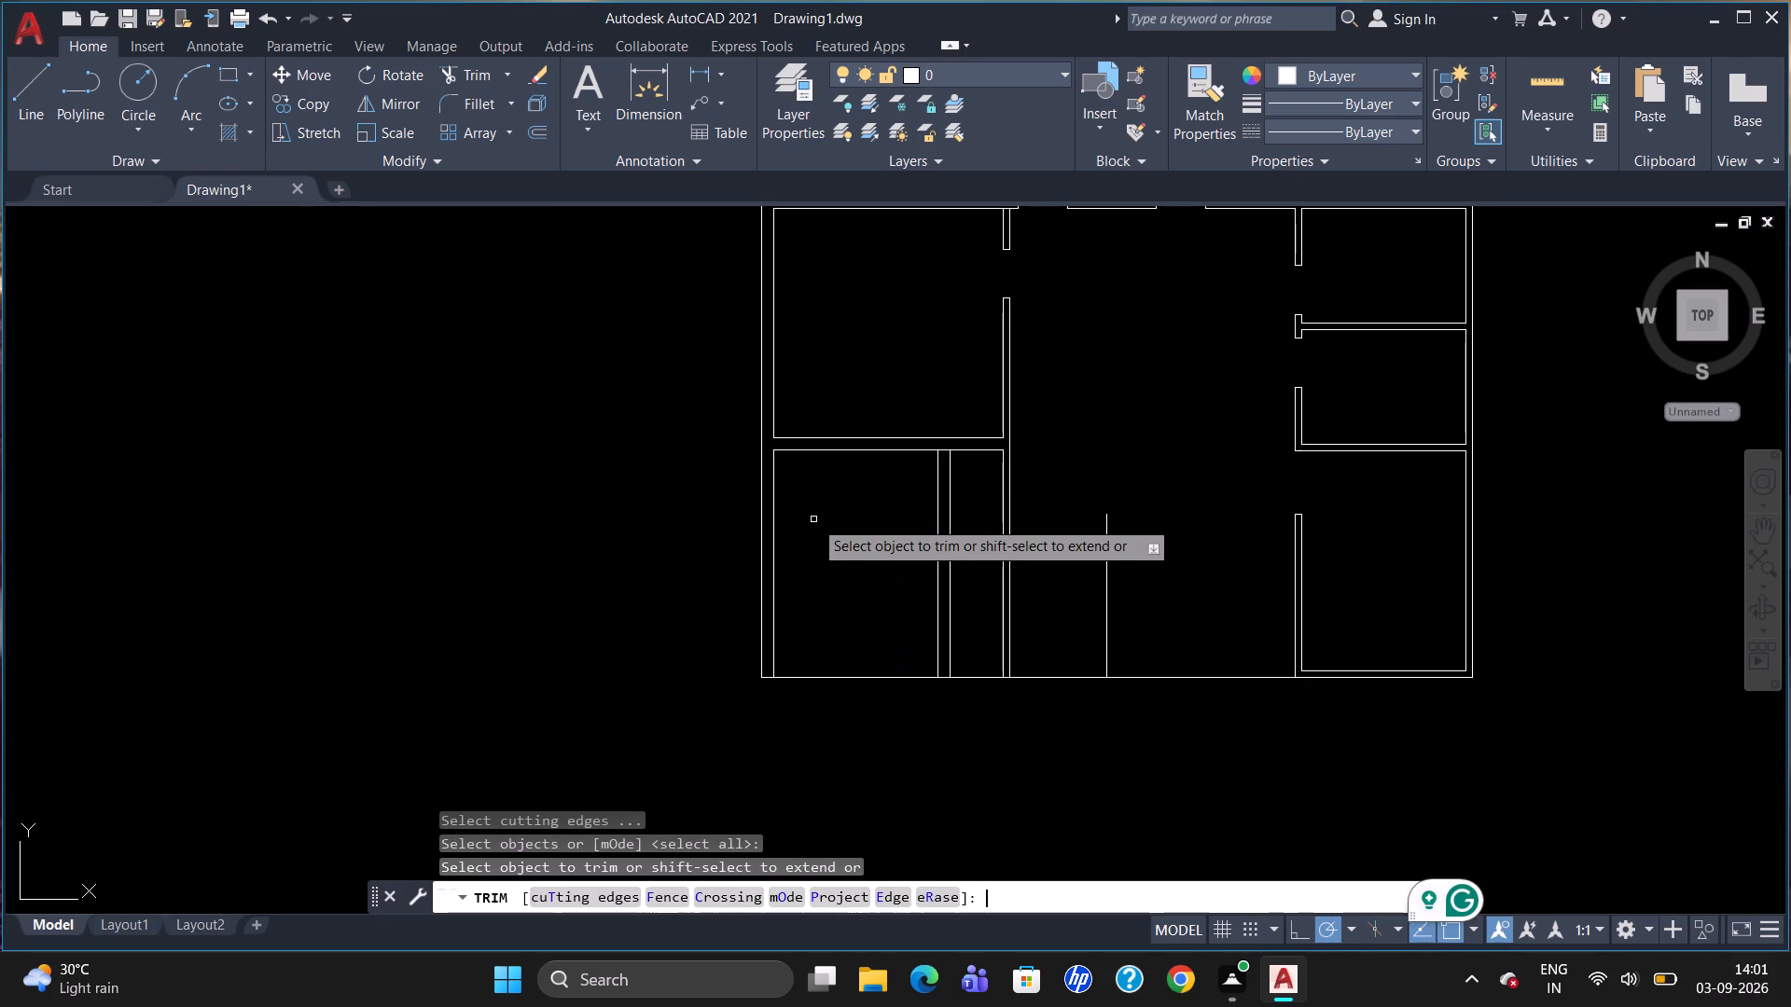
scroll(935, 450, "up", 1)
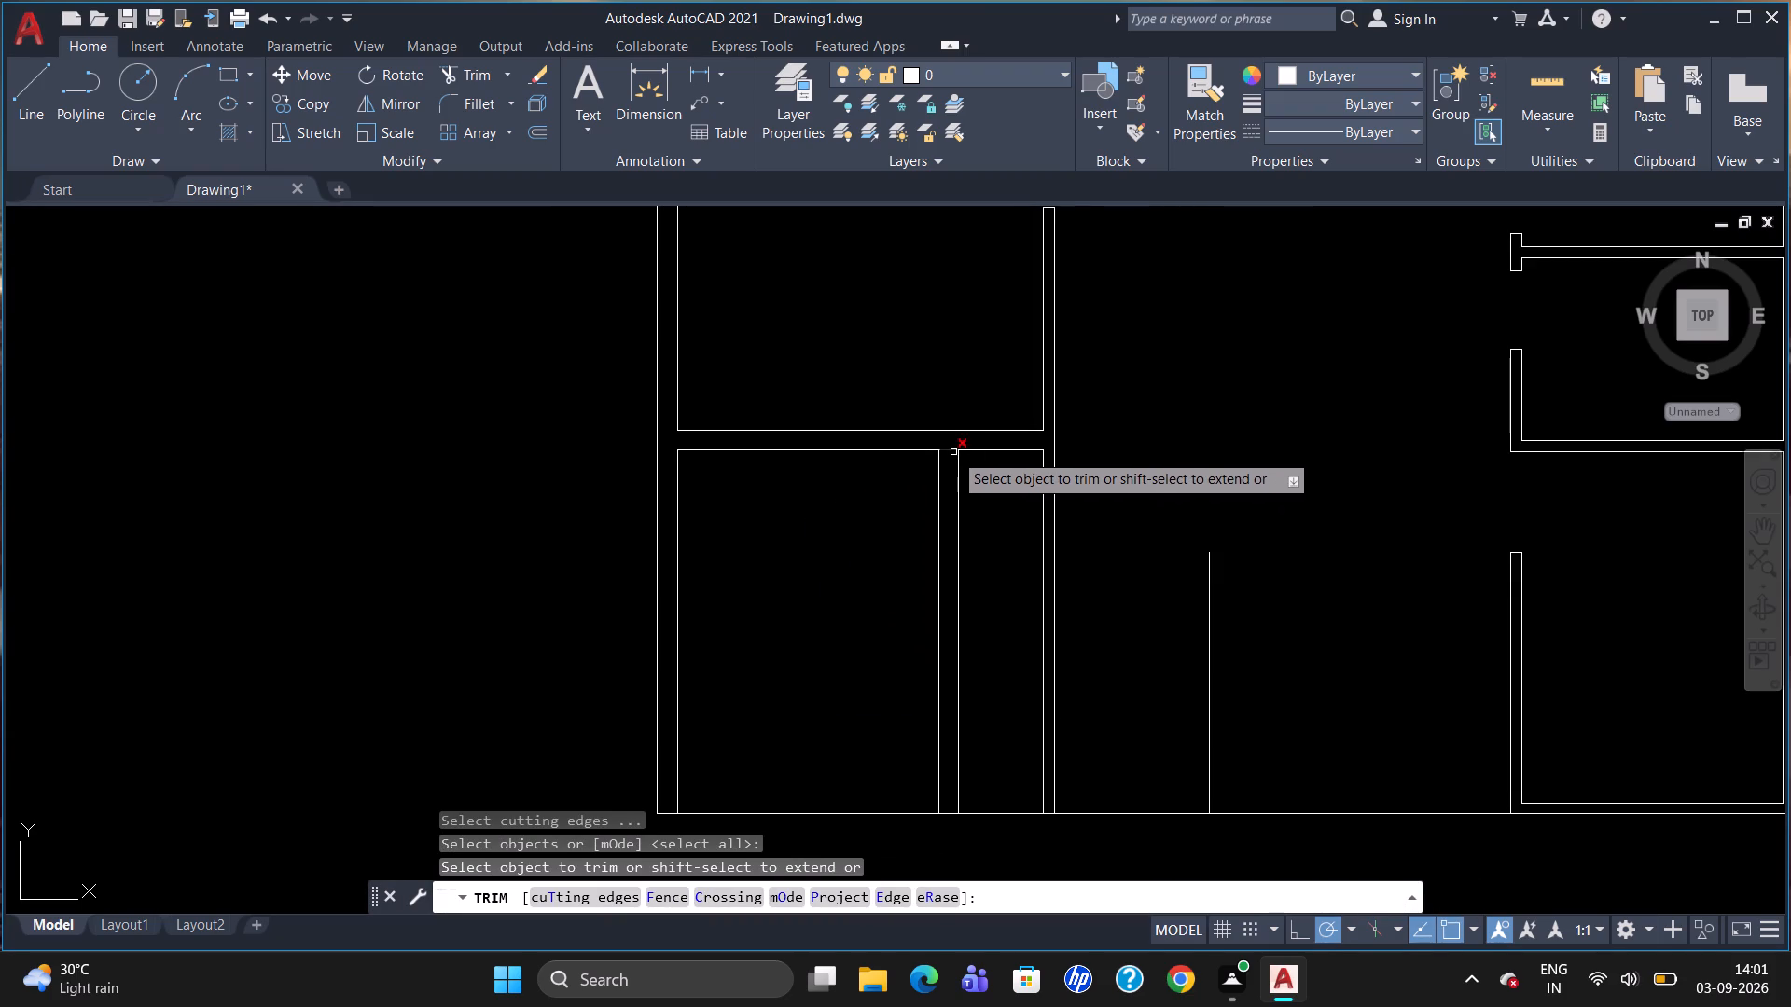
left_click(951, 450)
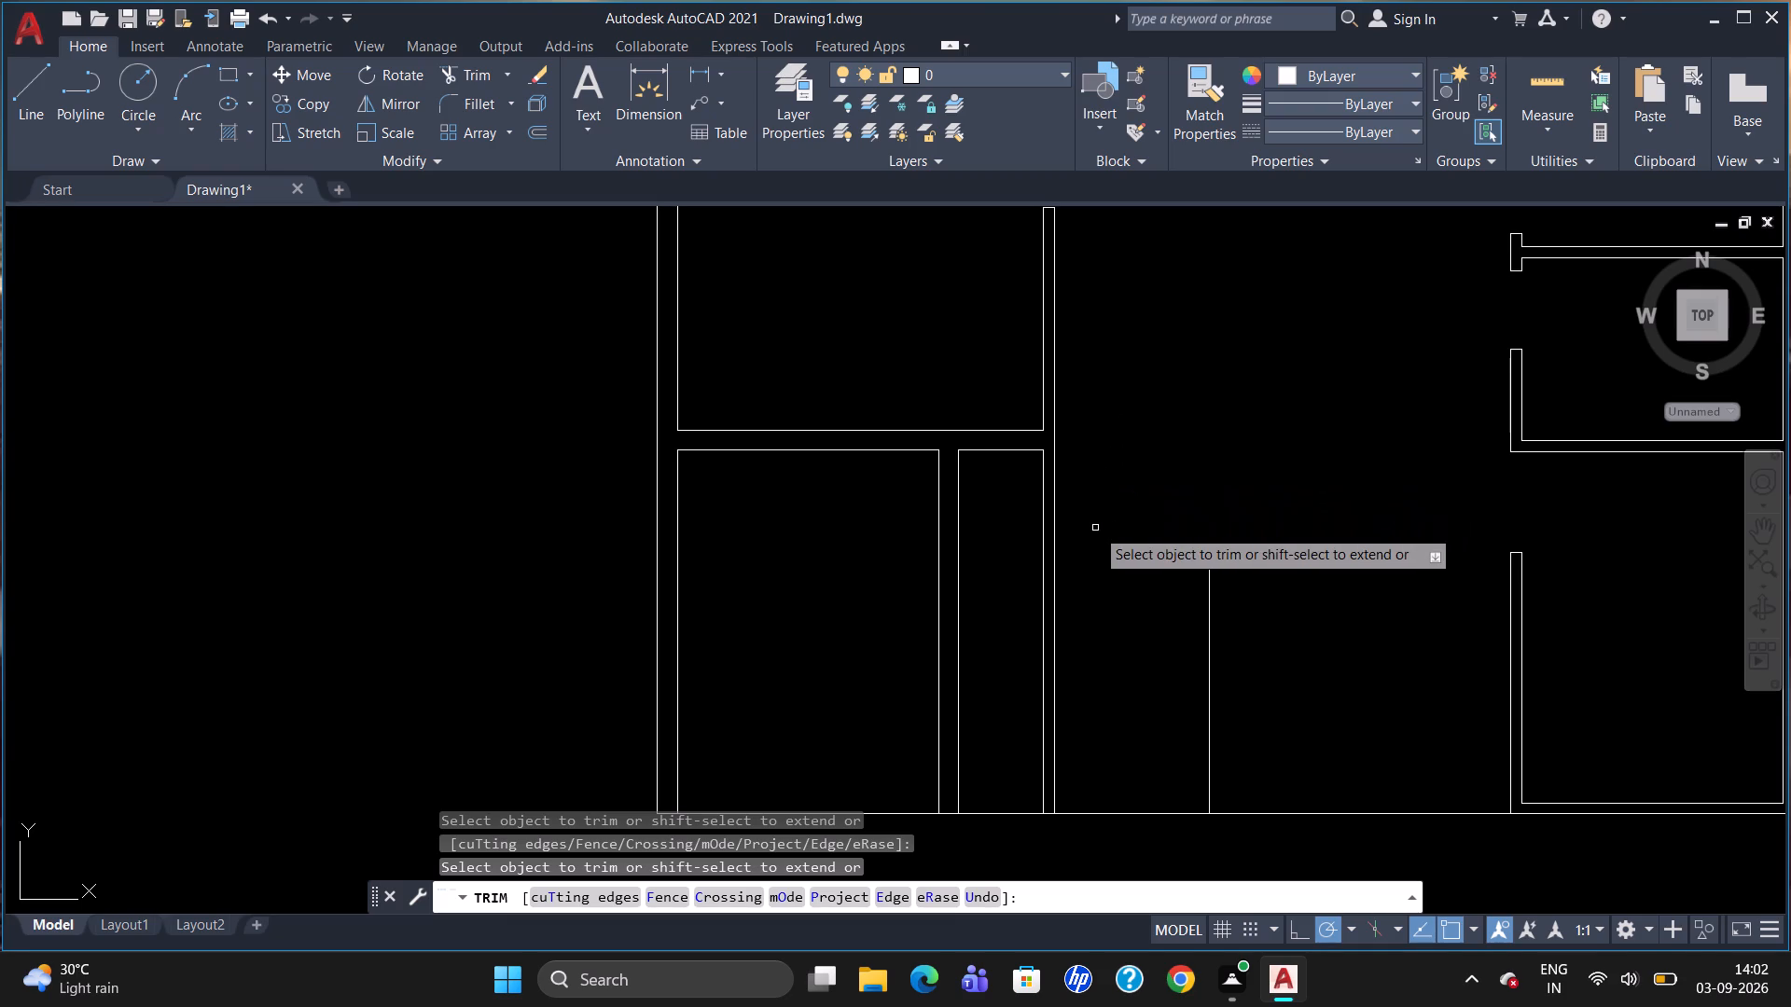
key("Escape")
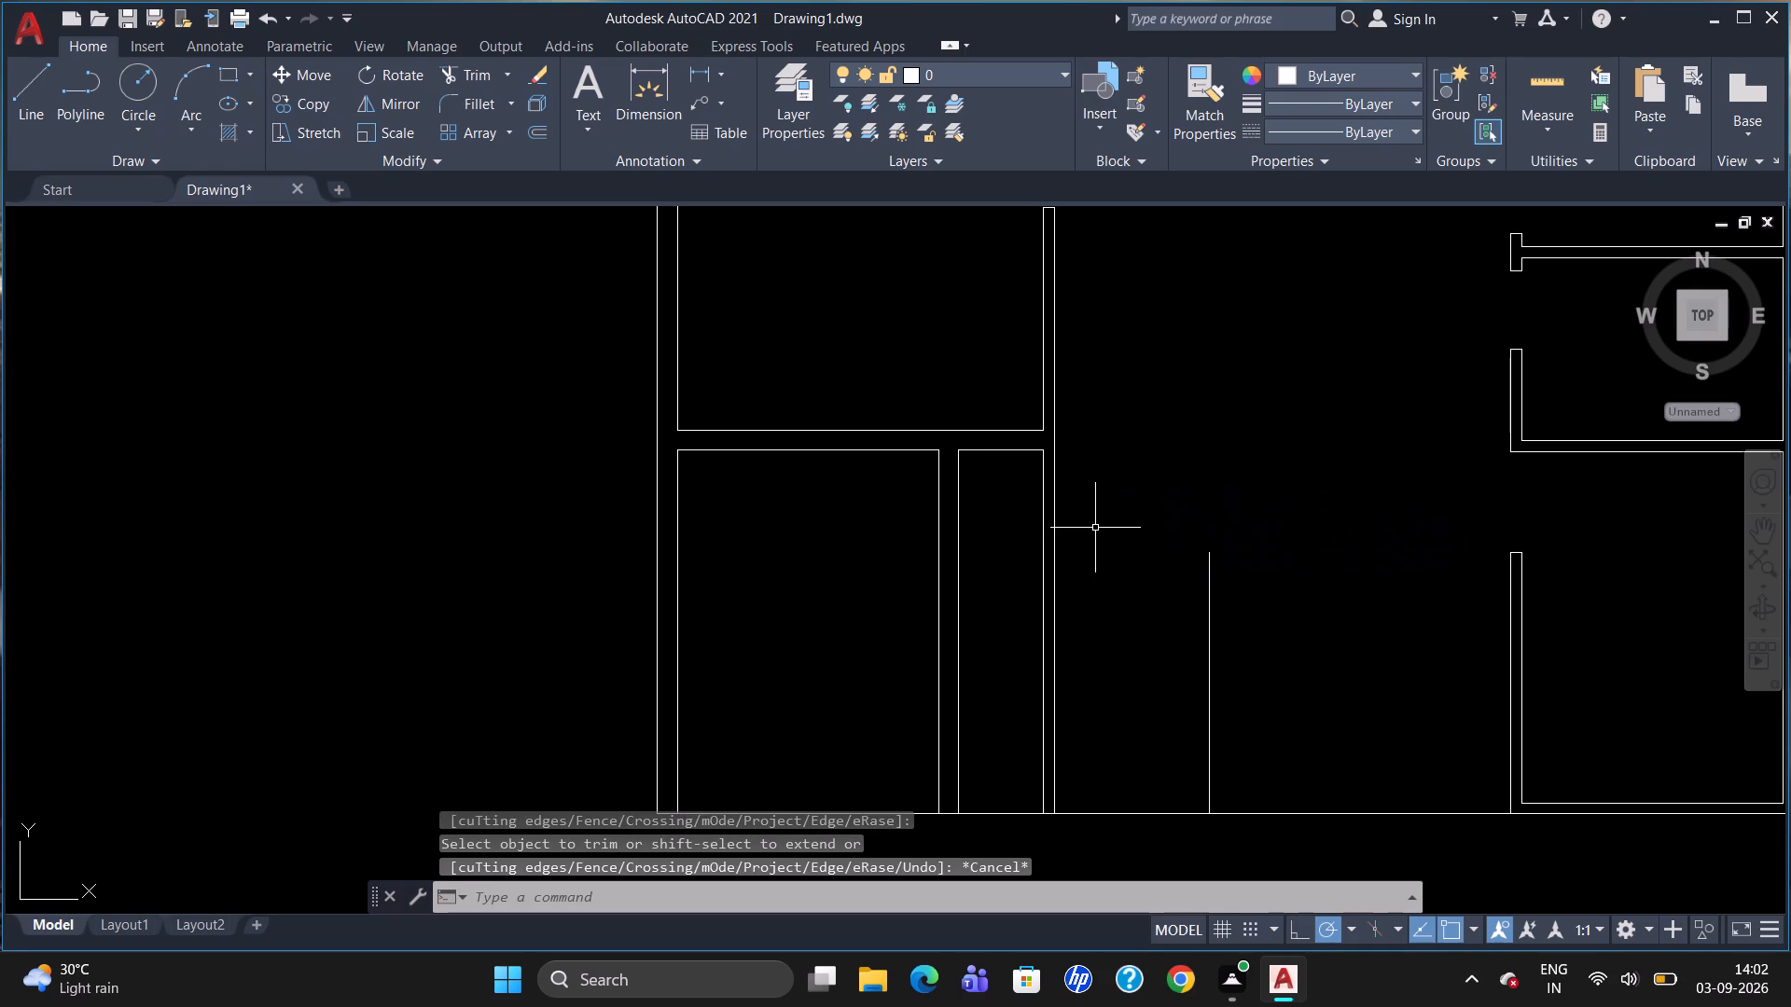
Draw a short horizontal line from the southwestern room's inner northeast corner eastward past the old partition into the central space.
key("l")
key("Return")
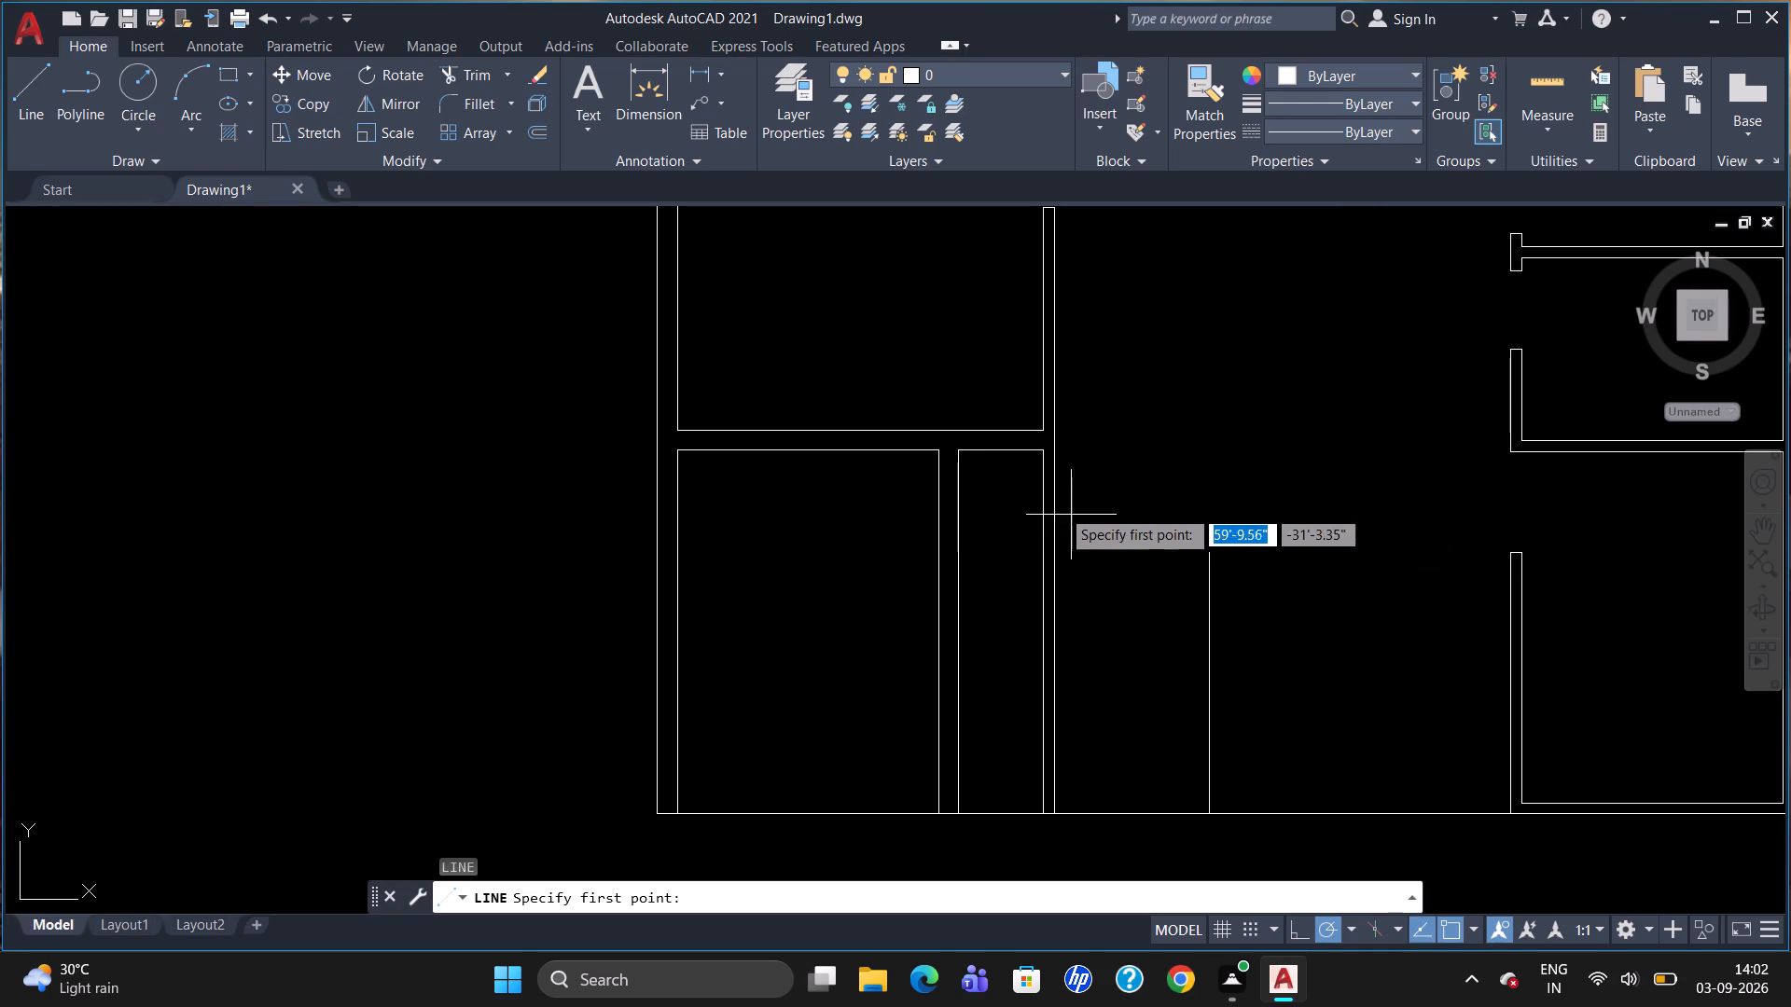
left_click(1045, 452)
left_click(1121, 441)
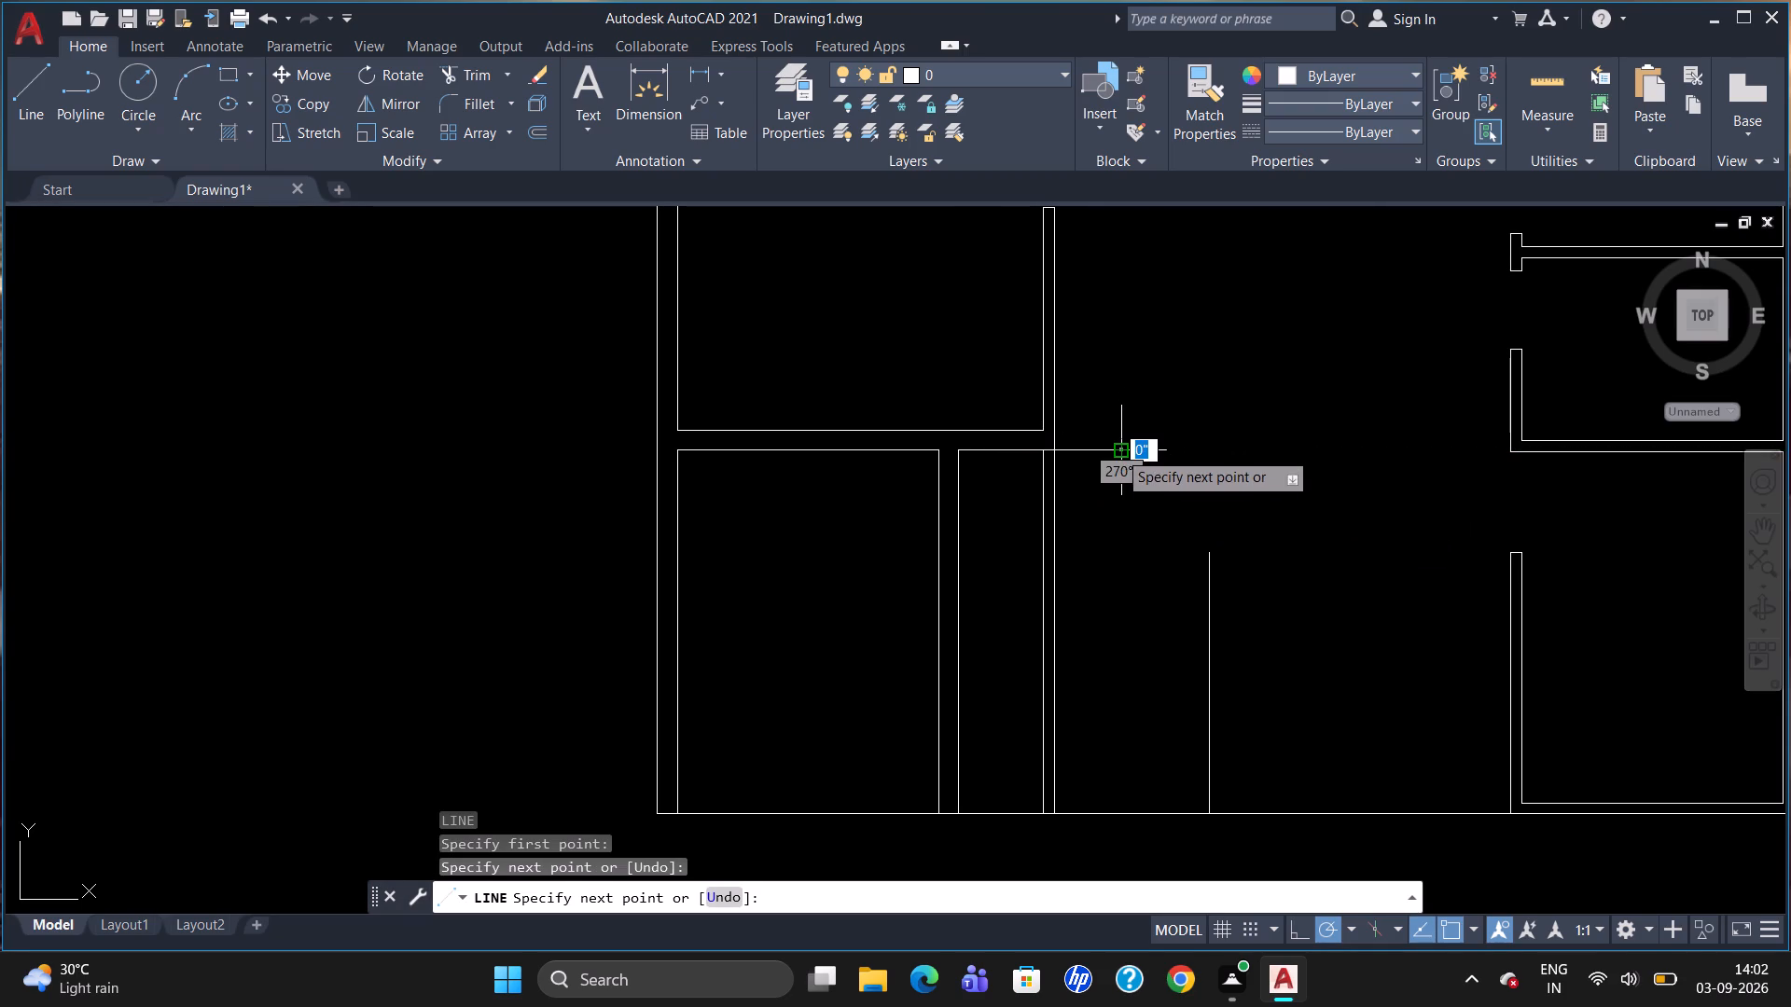
key("Escape")
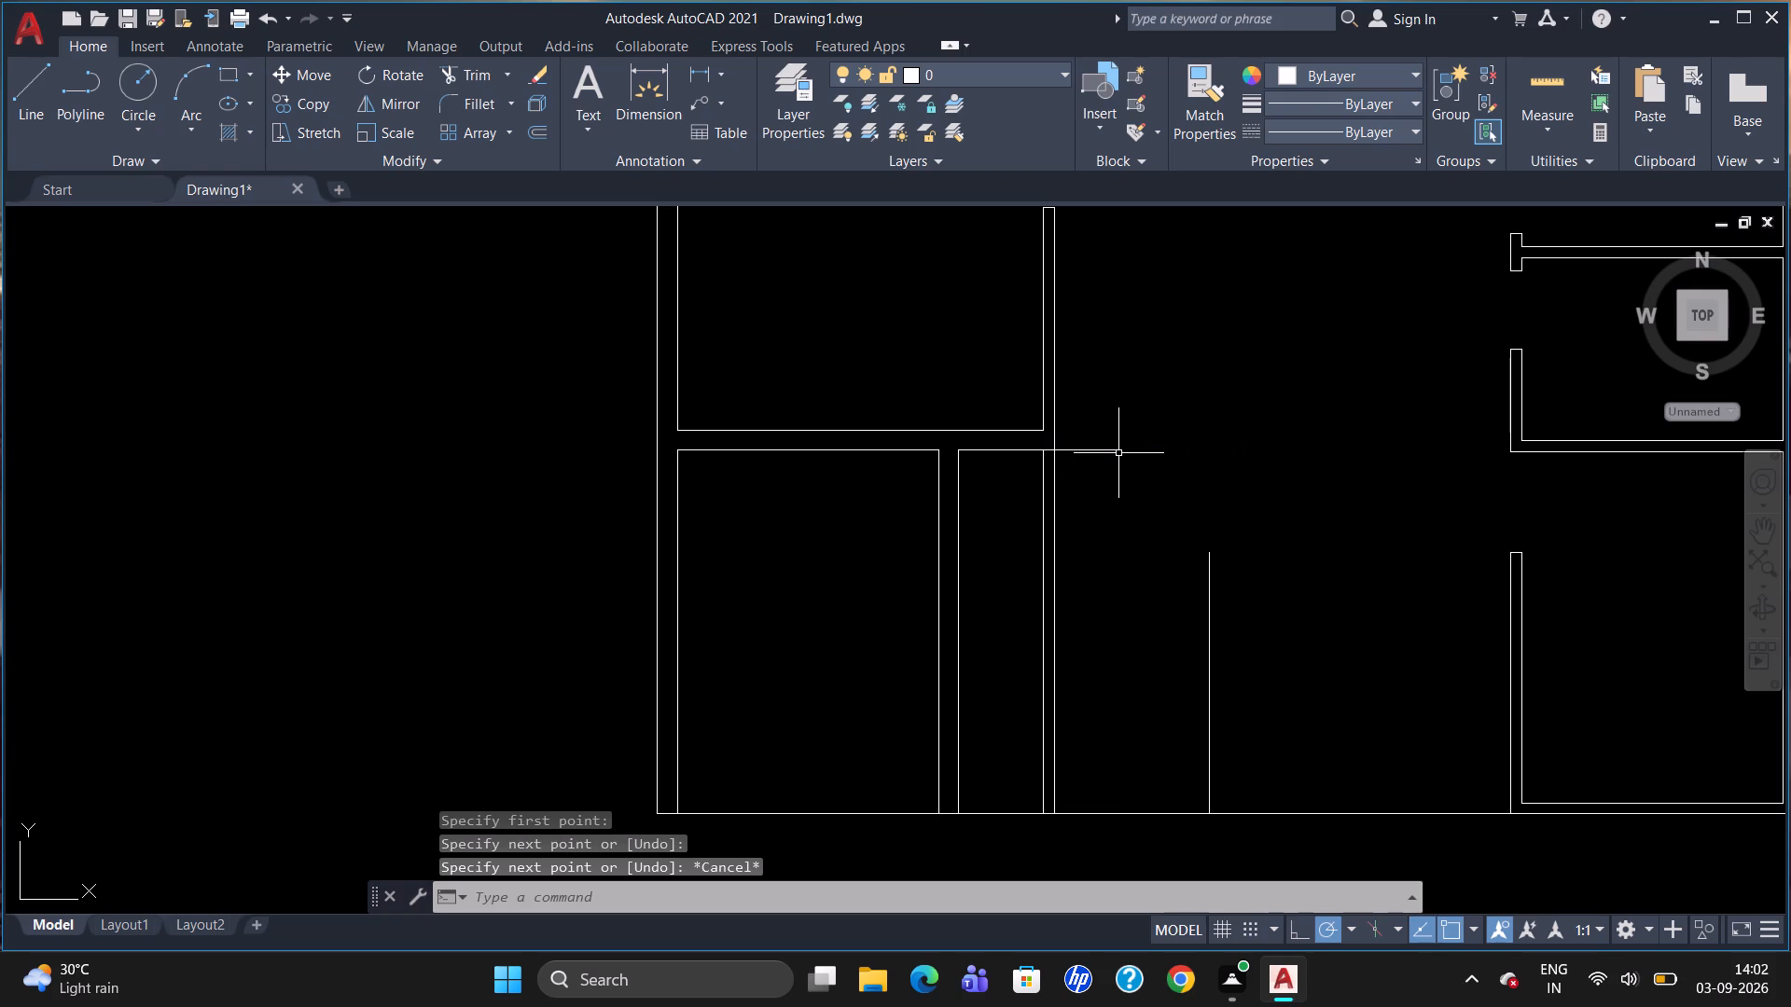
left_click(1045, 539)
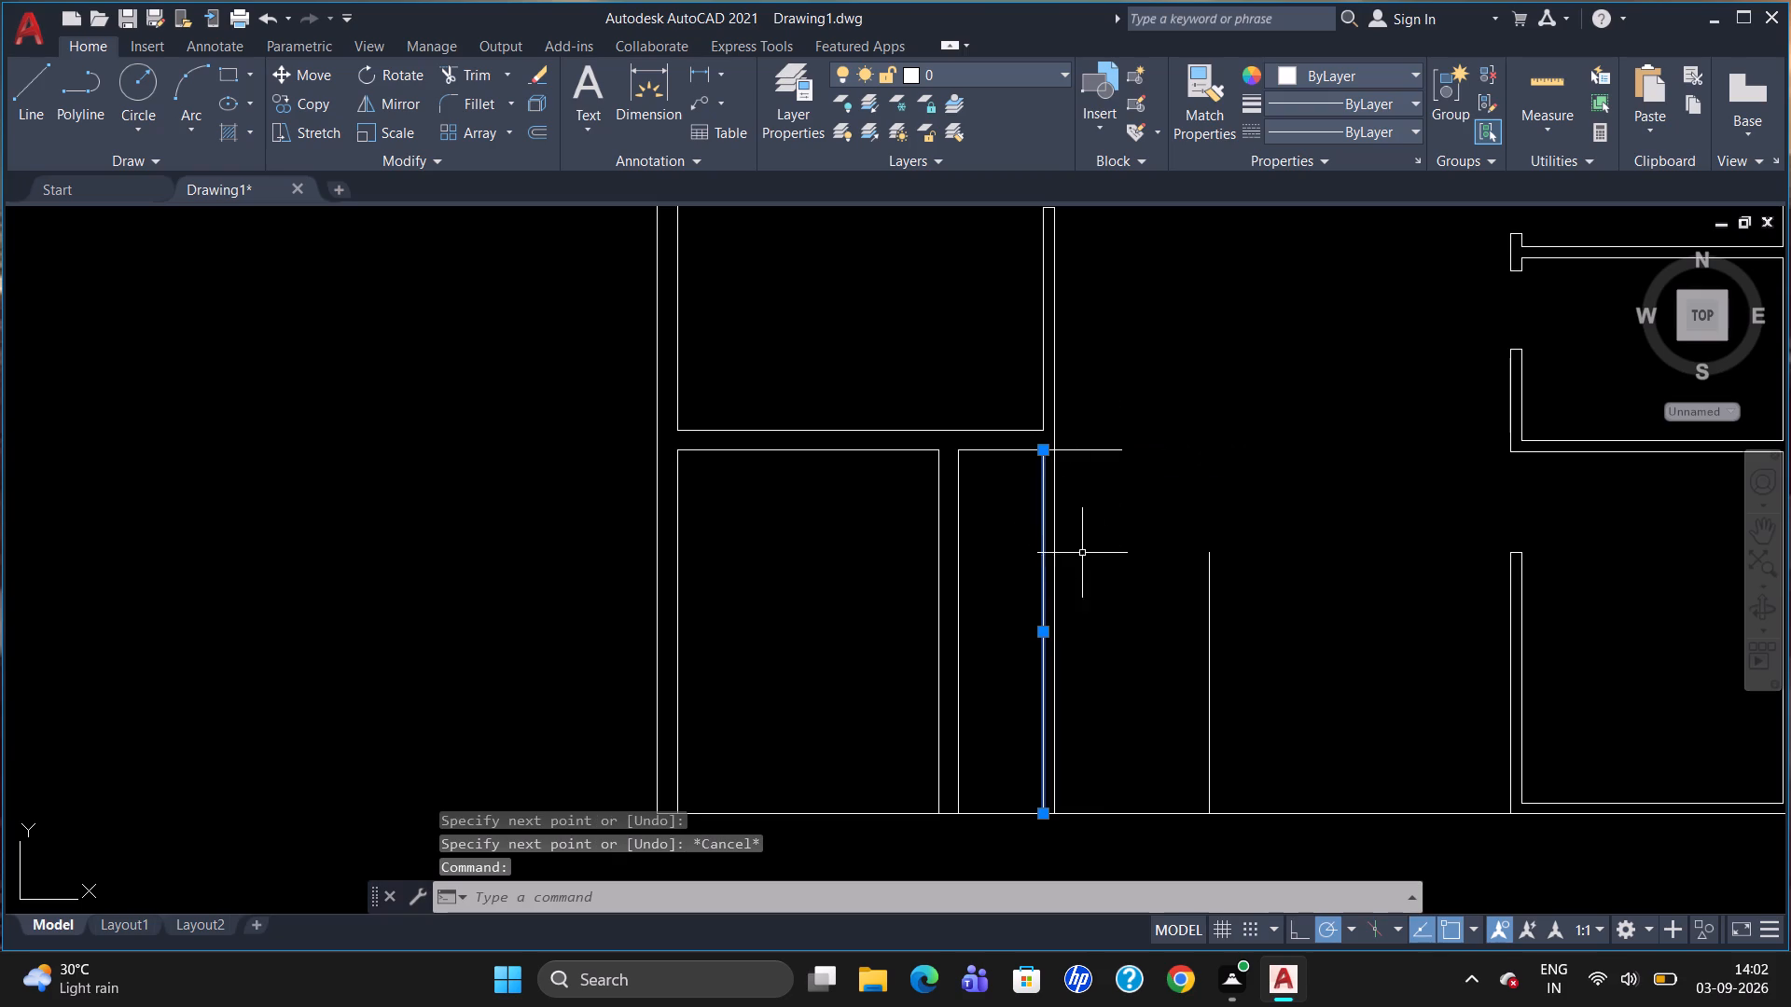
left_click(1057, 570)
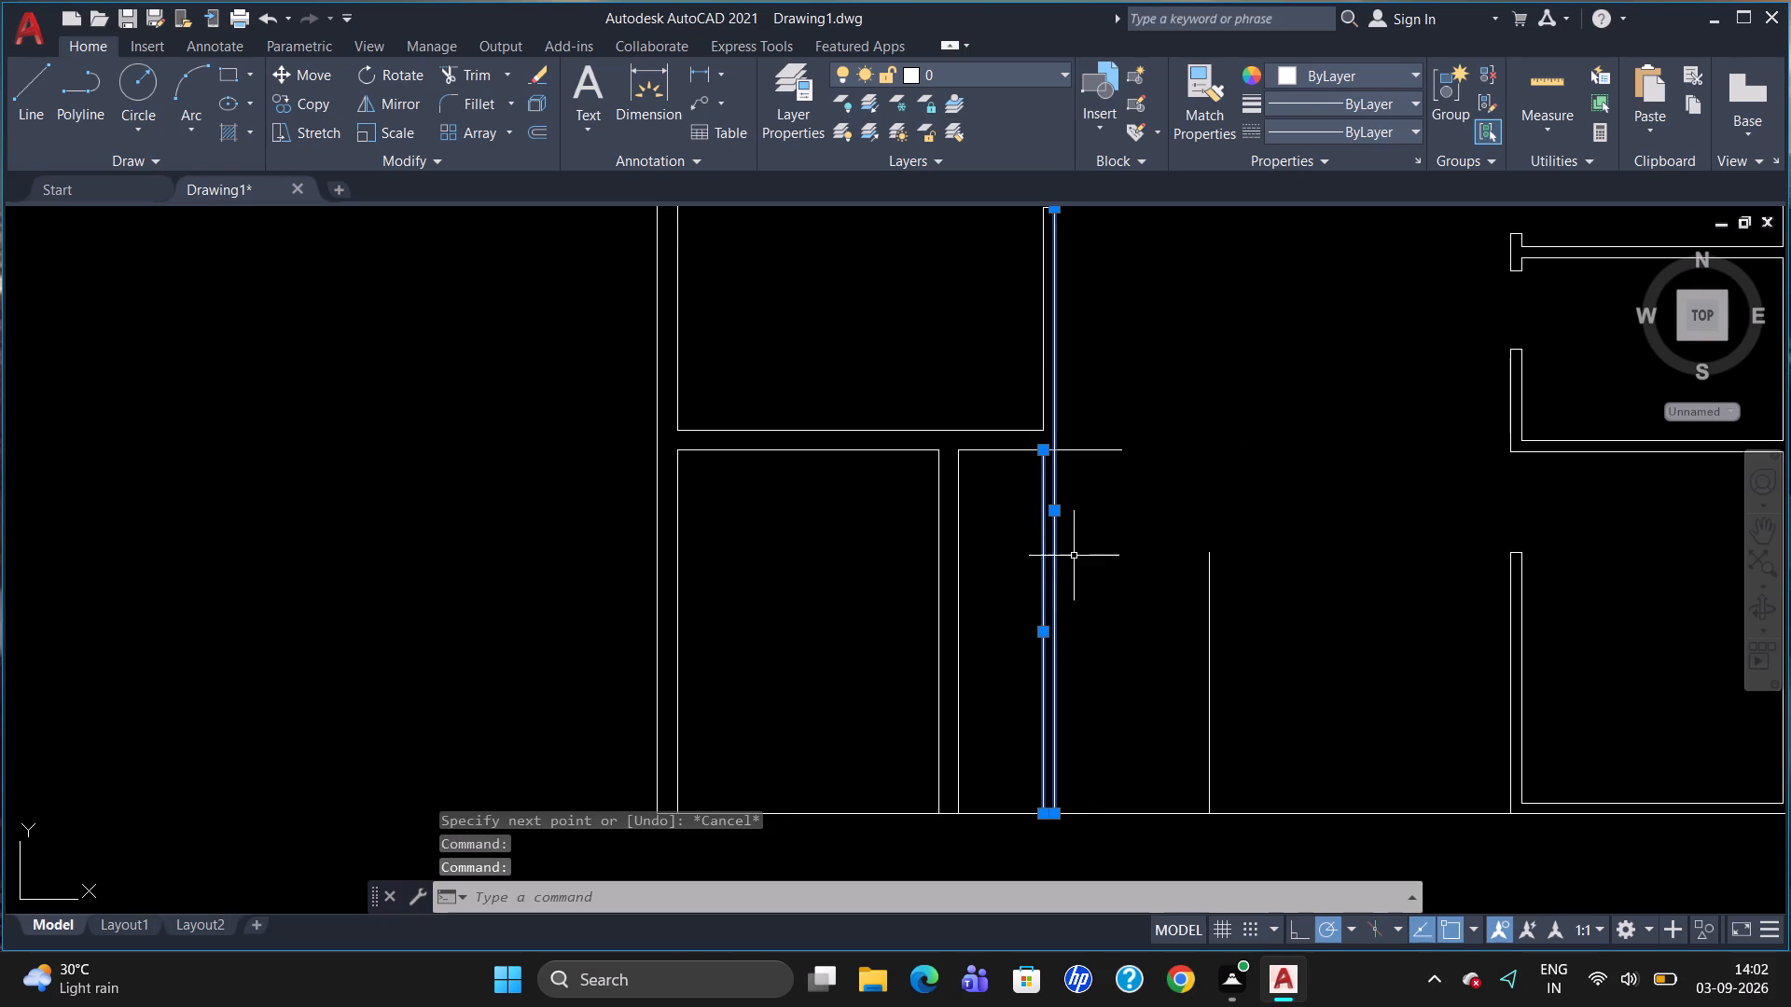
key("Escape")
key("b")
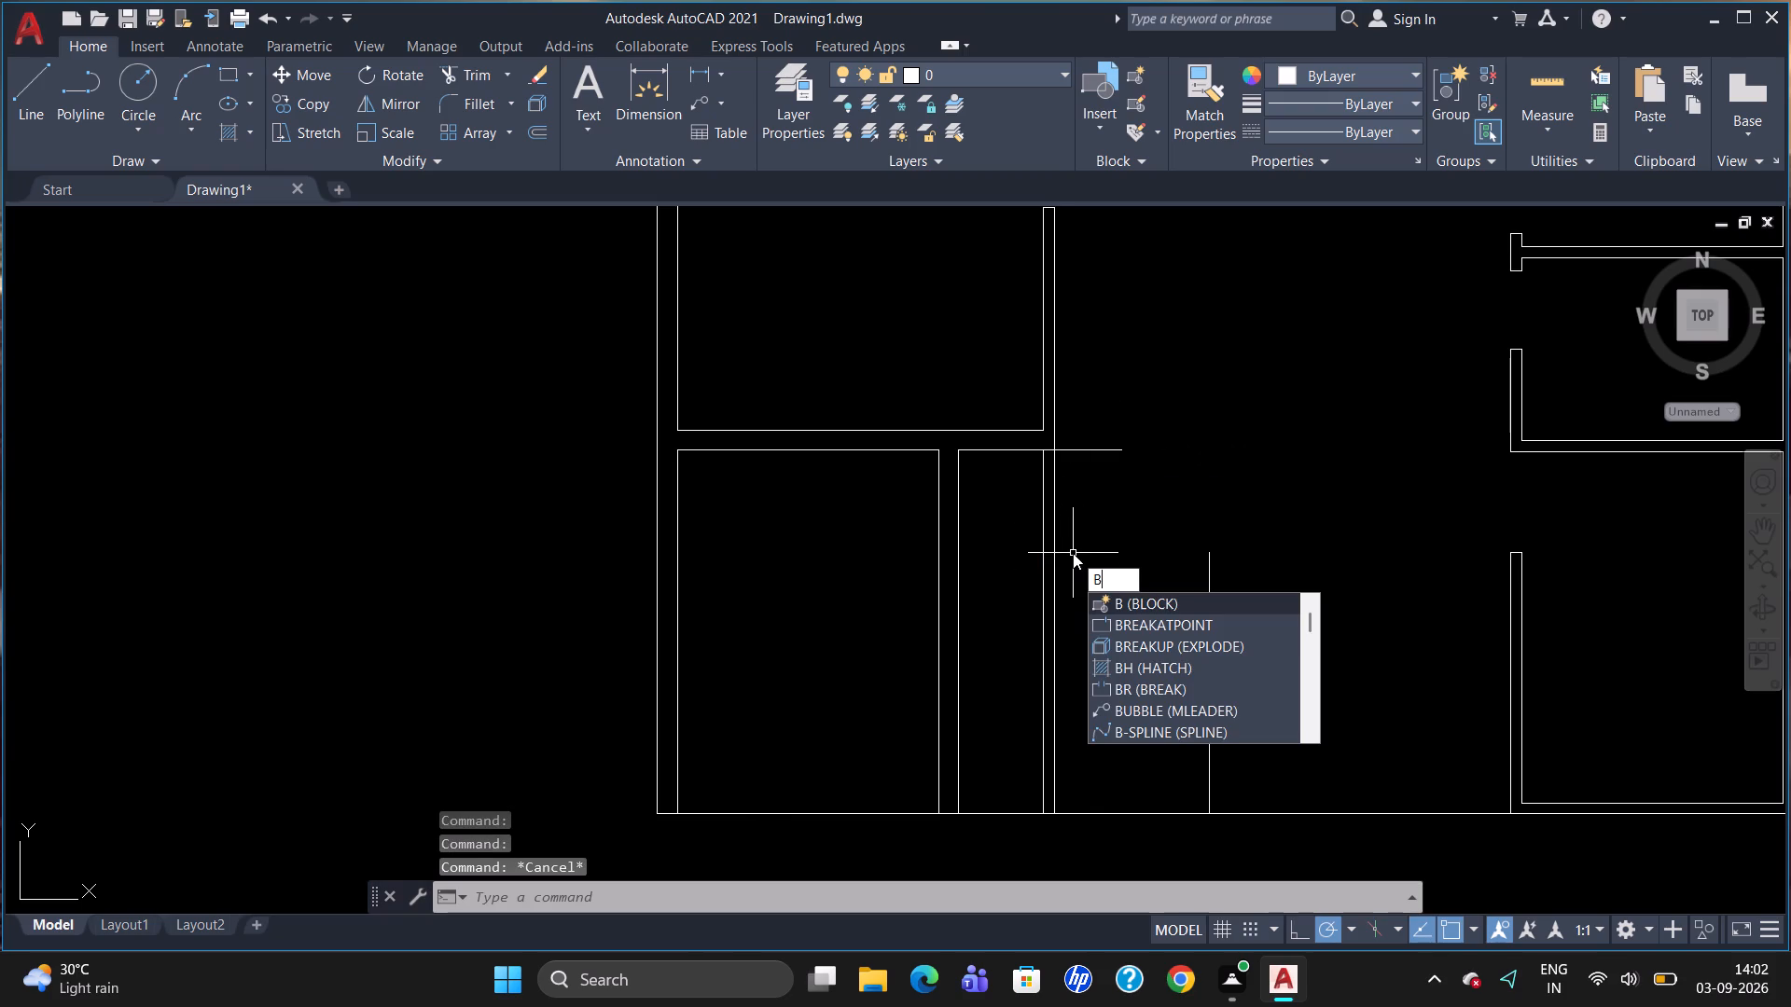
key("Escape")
Remove the old partition east of the new wall below the horizontal line by trimming its eastern face and deleting its western face.
type("TR")
key("Return")
key("Return")
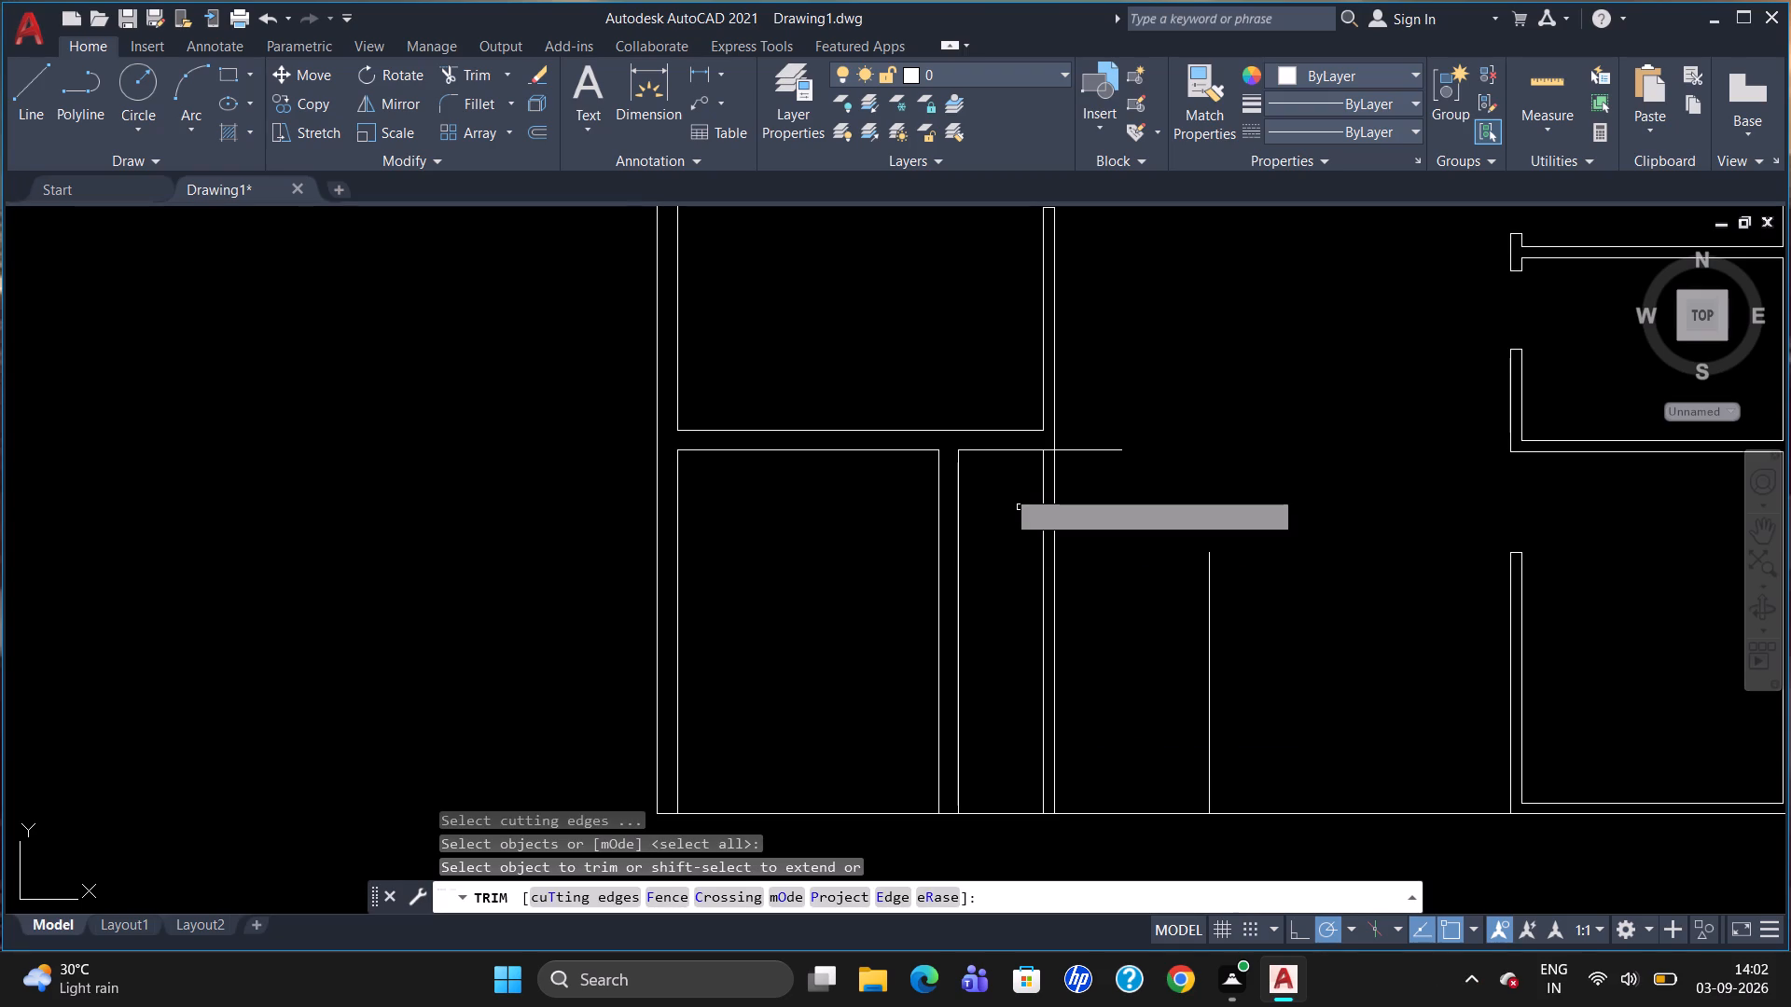
left_click(1055, 491)
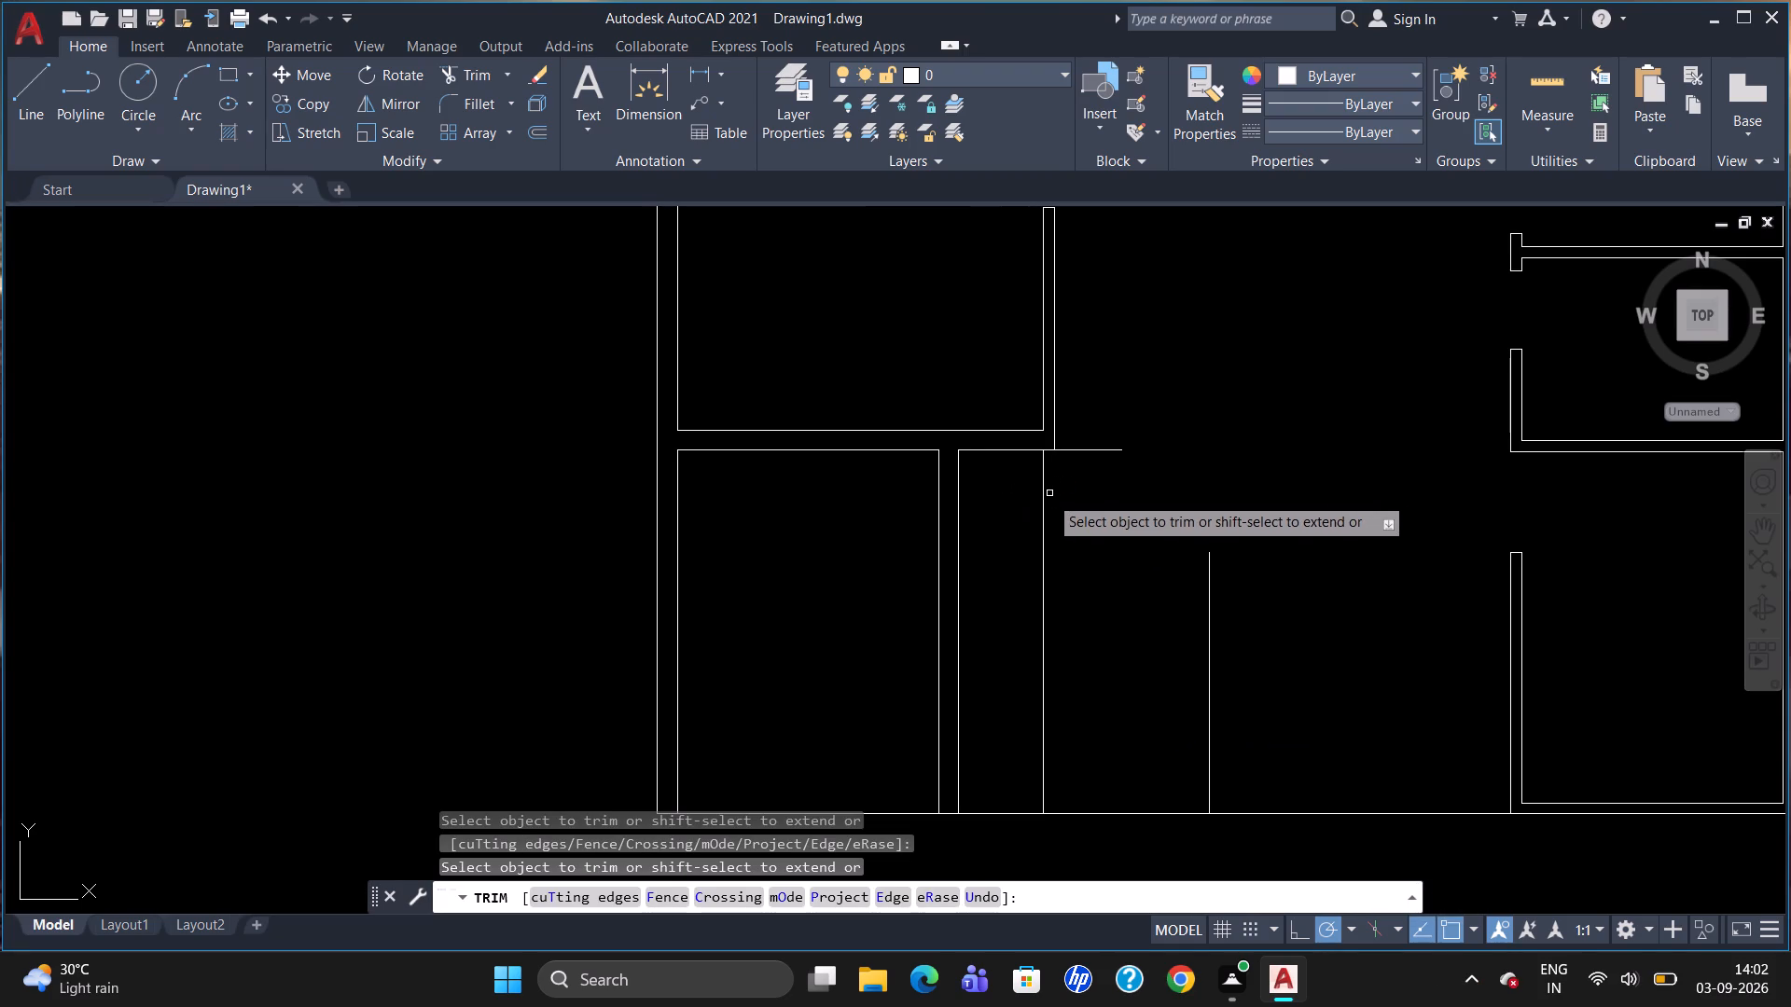
key("Escape")
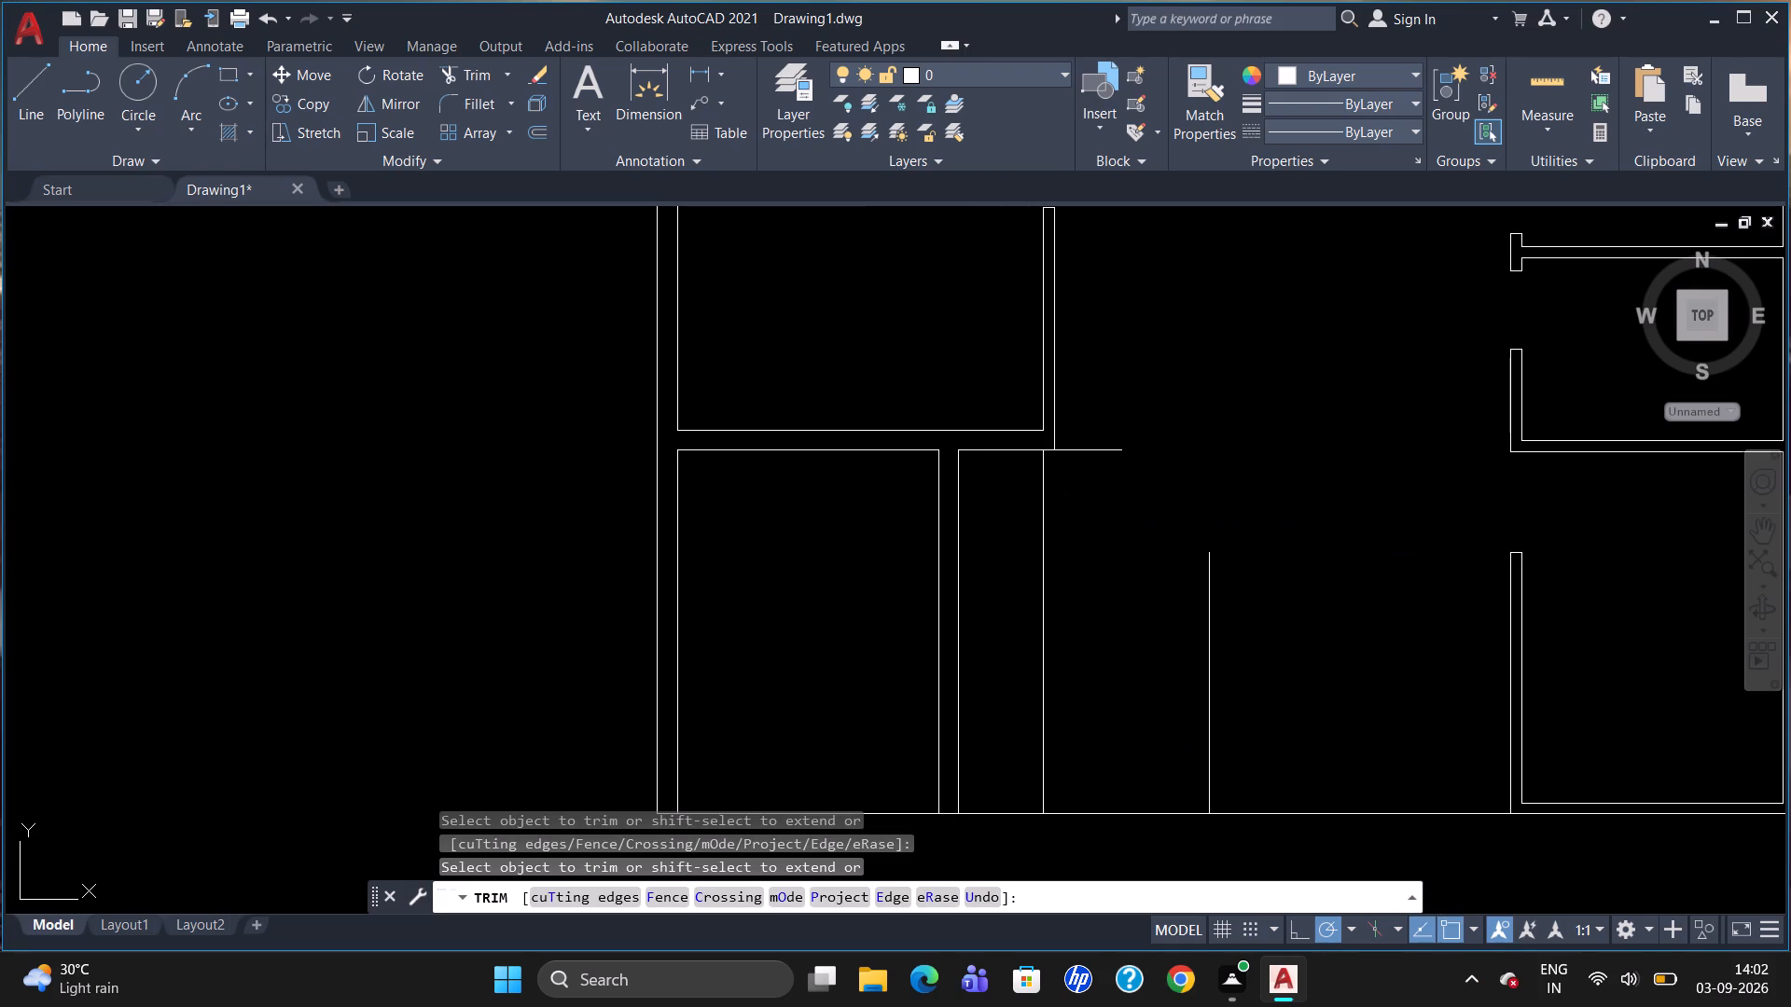
left_click(1042, 655)
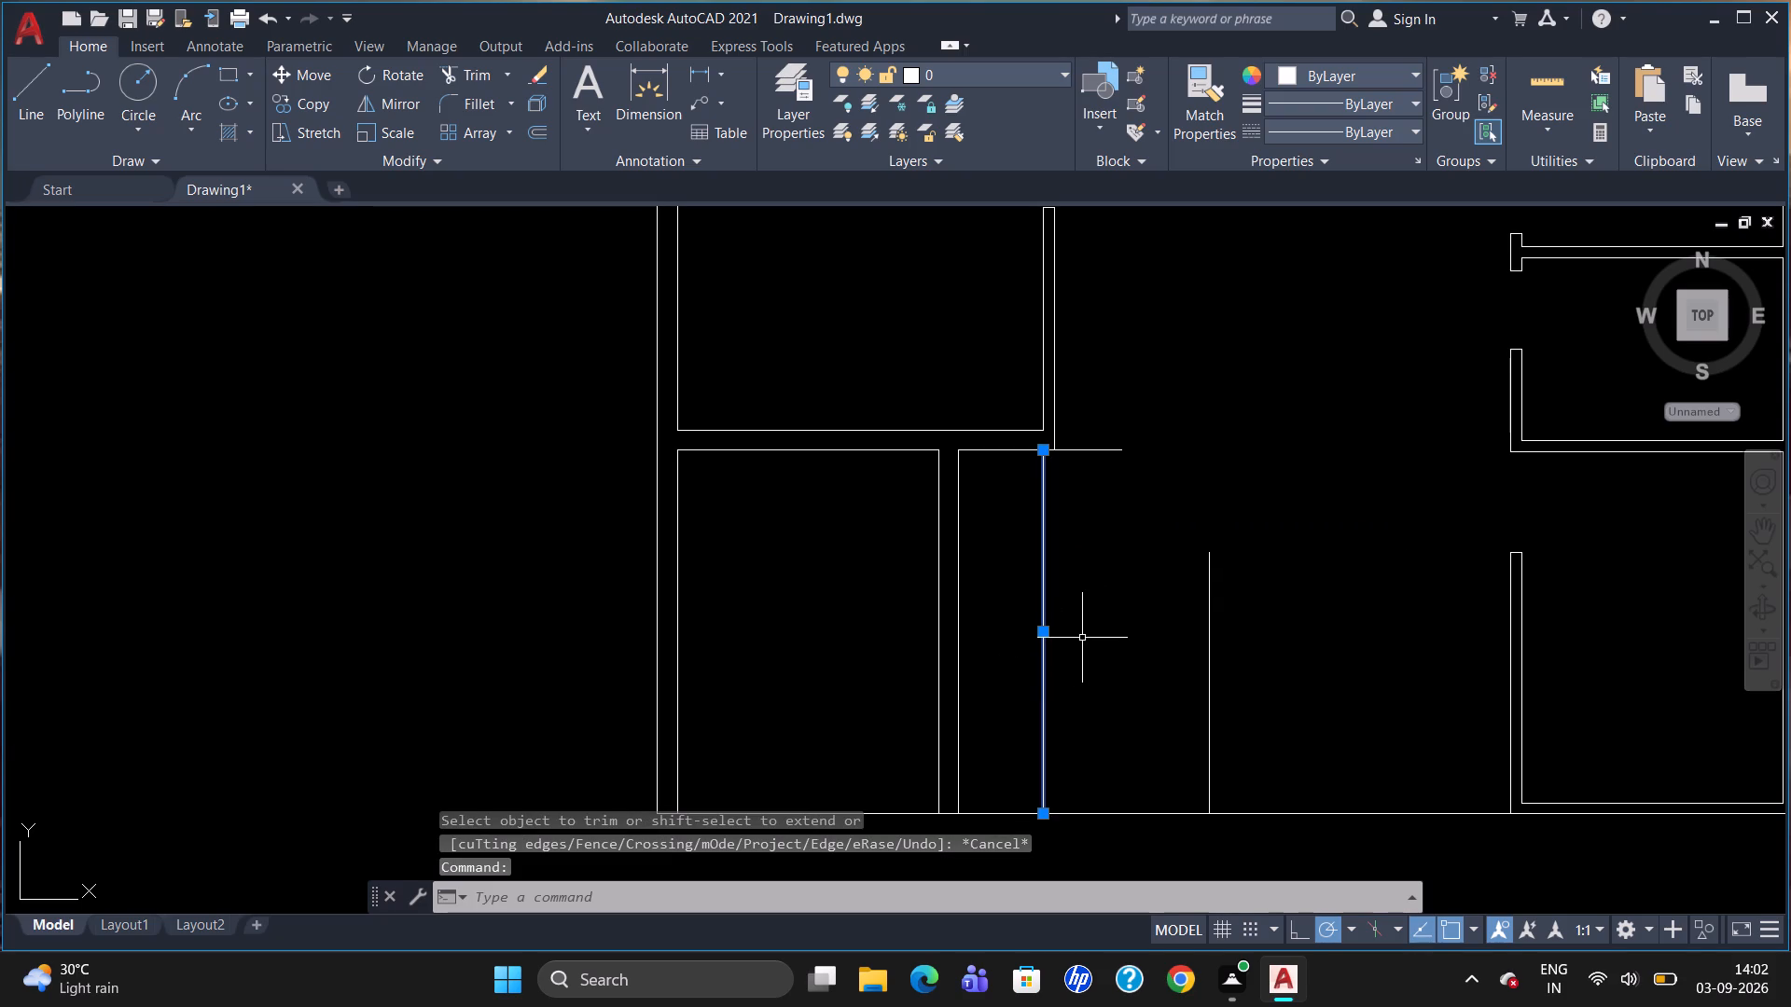
key("Delete")
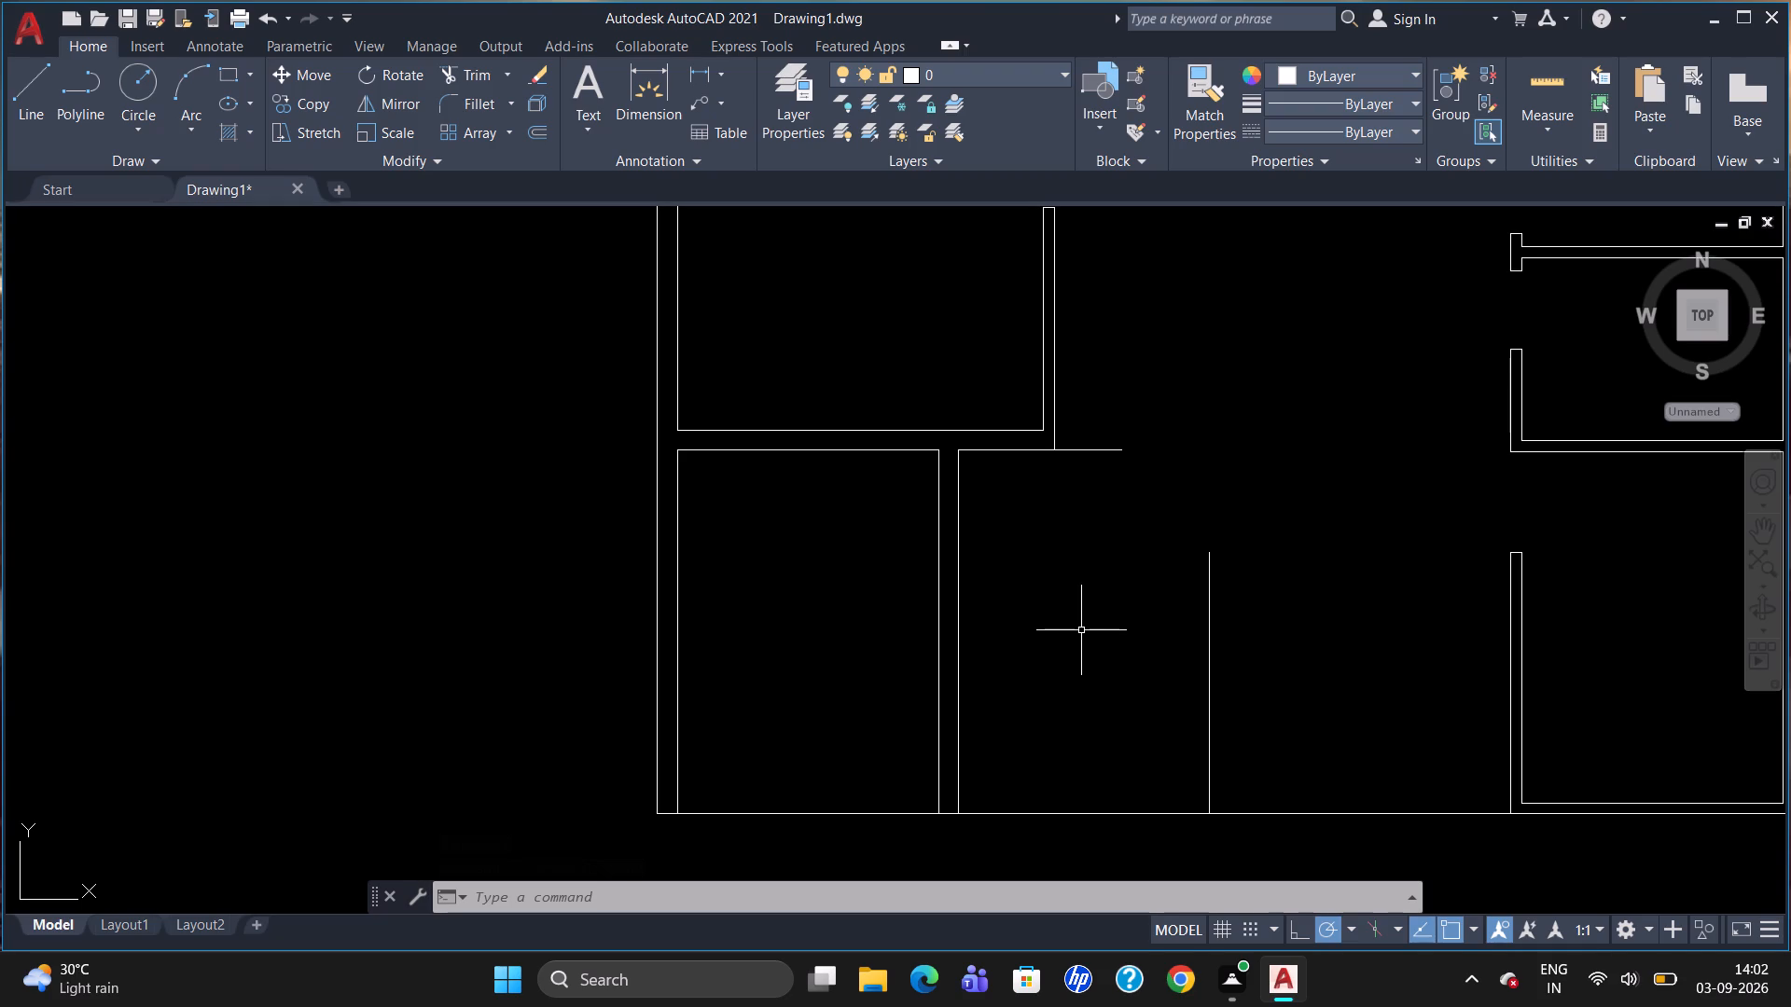
Extend the horizontal wall's lower face west to the outer face of the western outer wall.
type("EX")
key("Return")
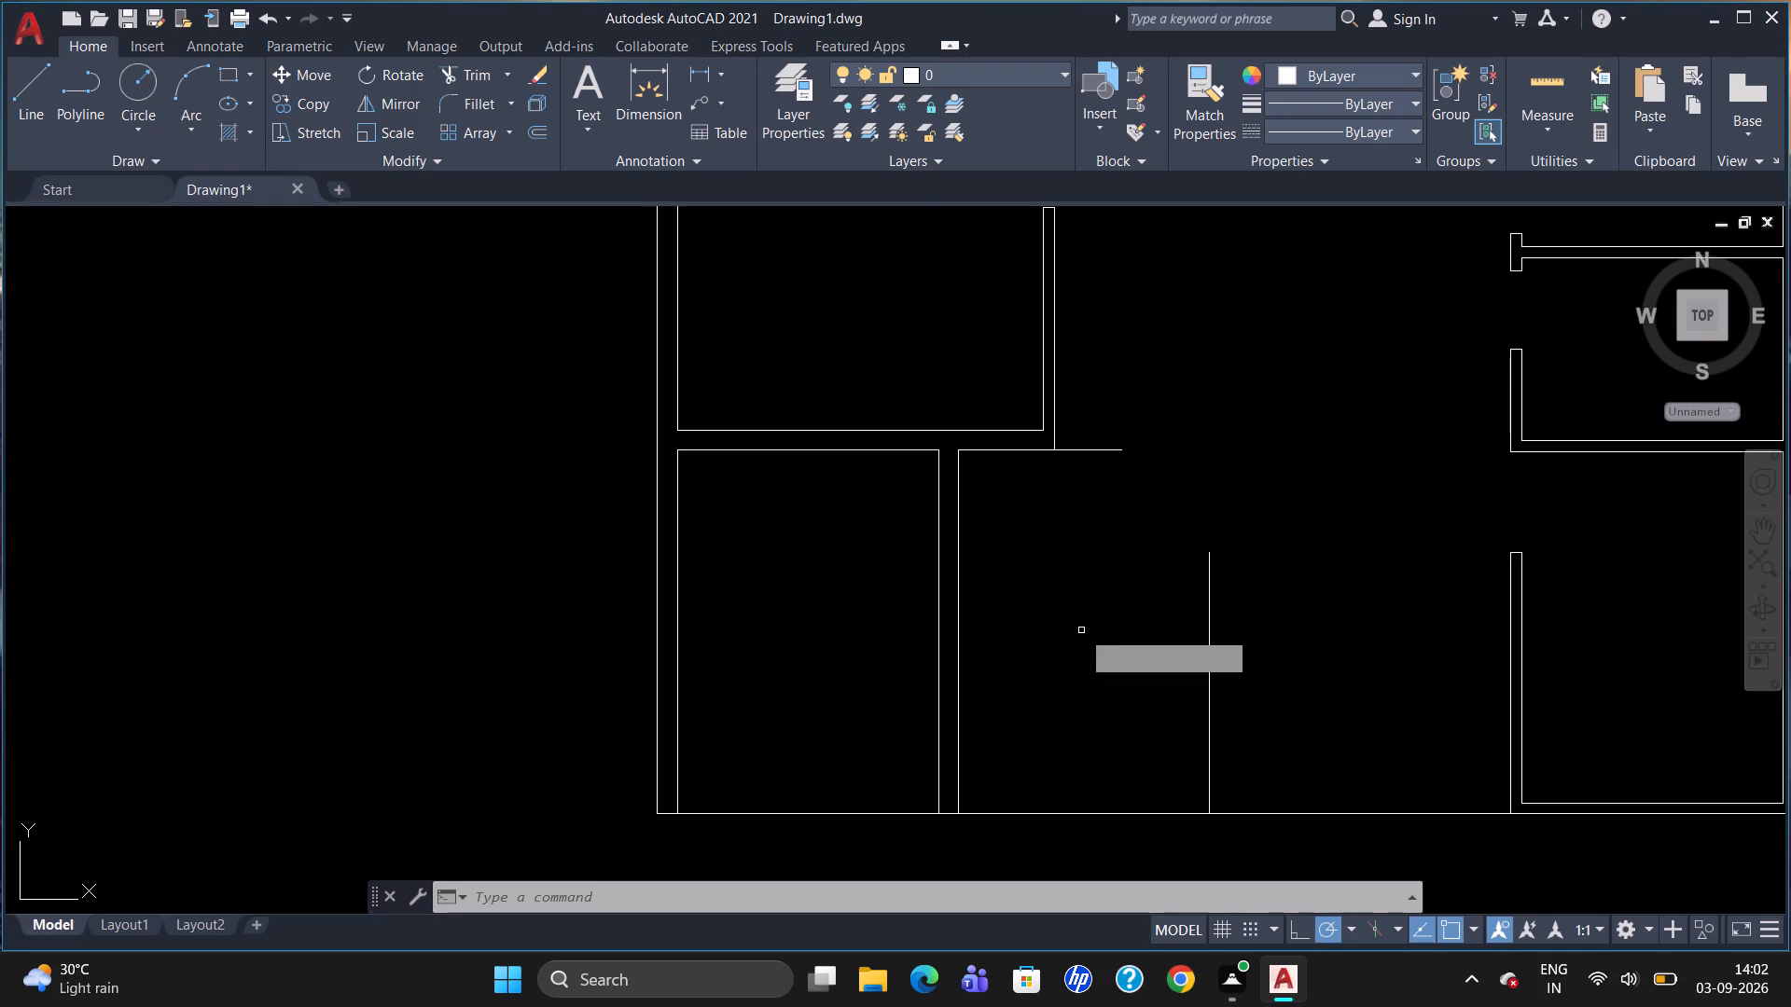
left_click(658, 464)
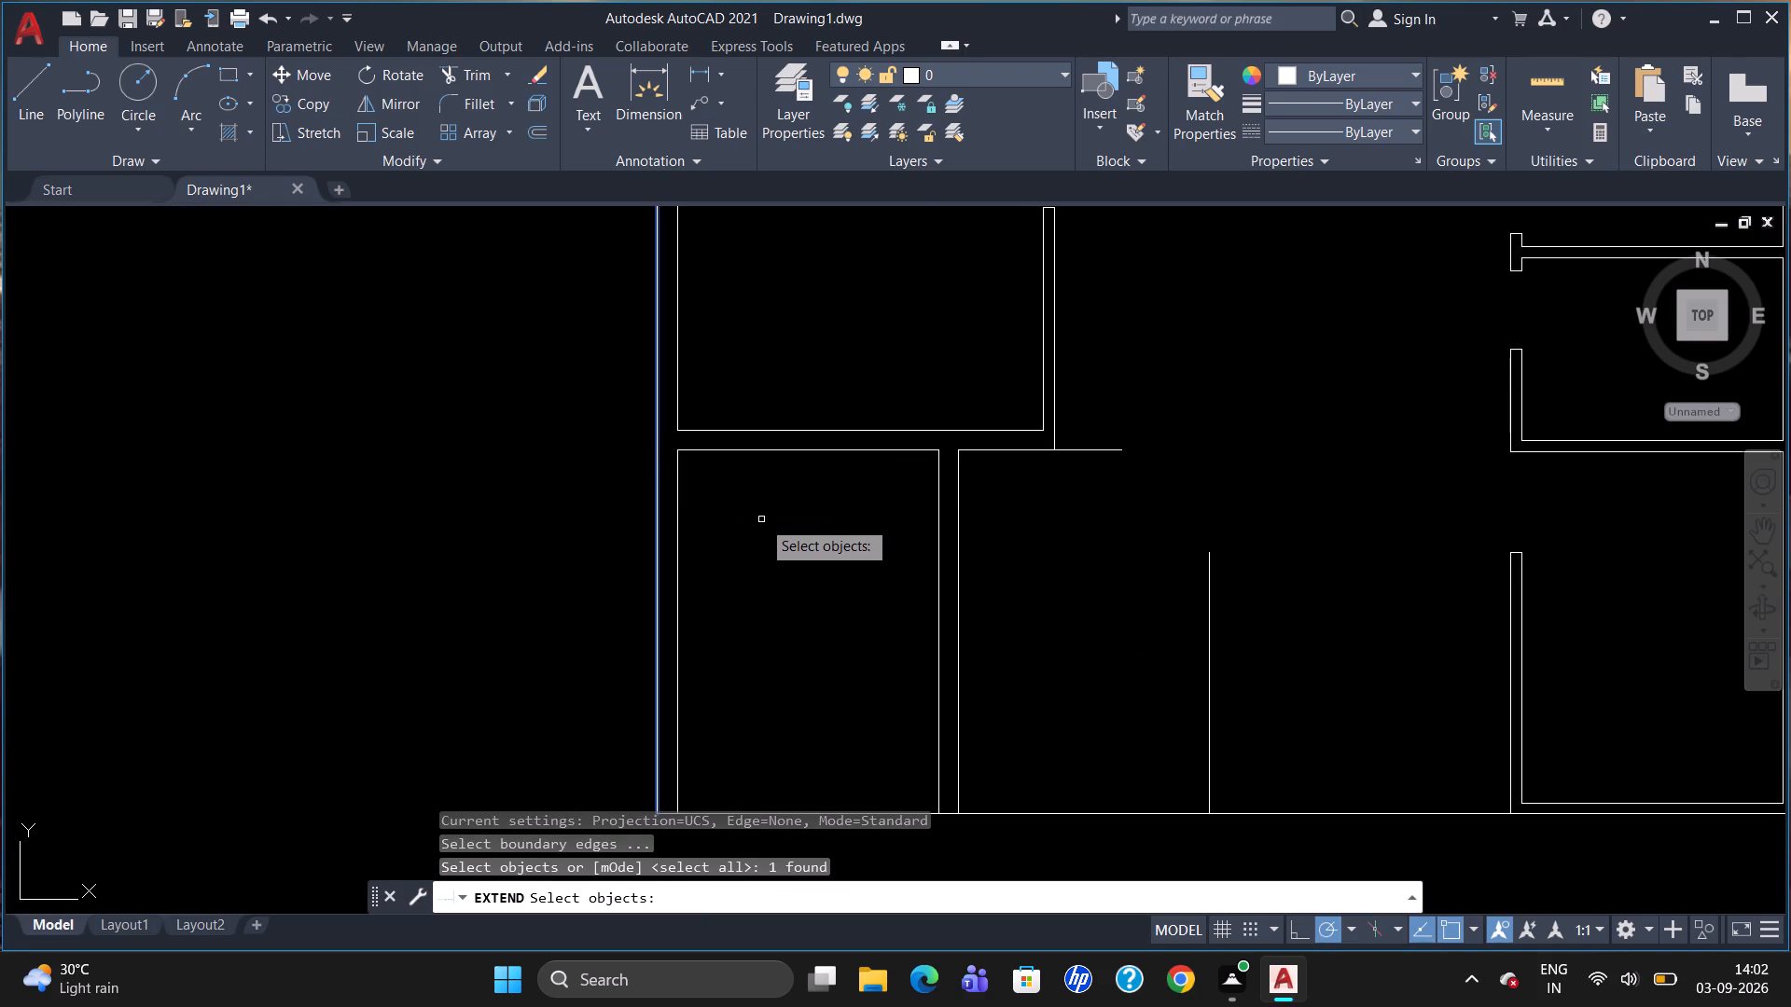
key("Return")
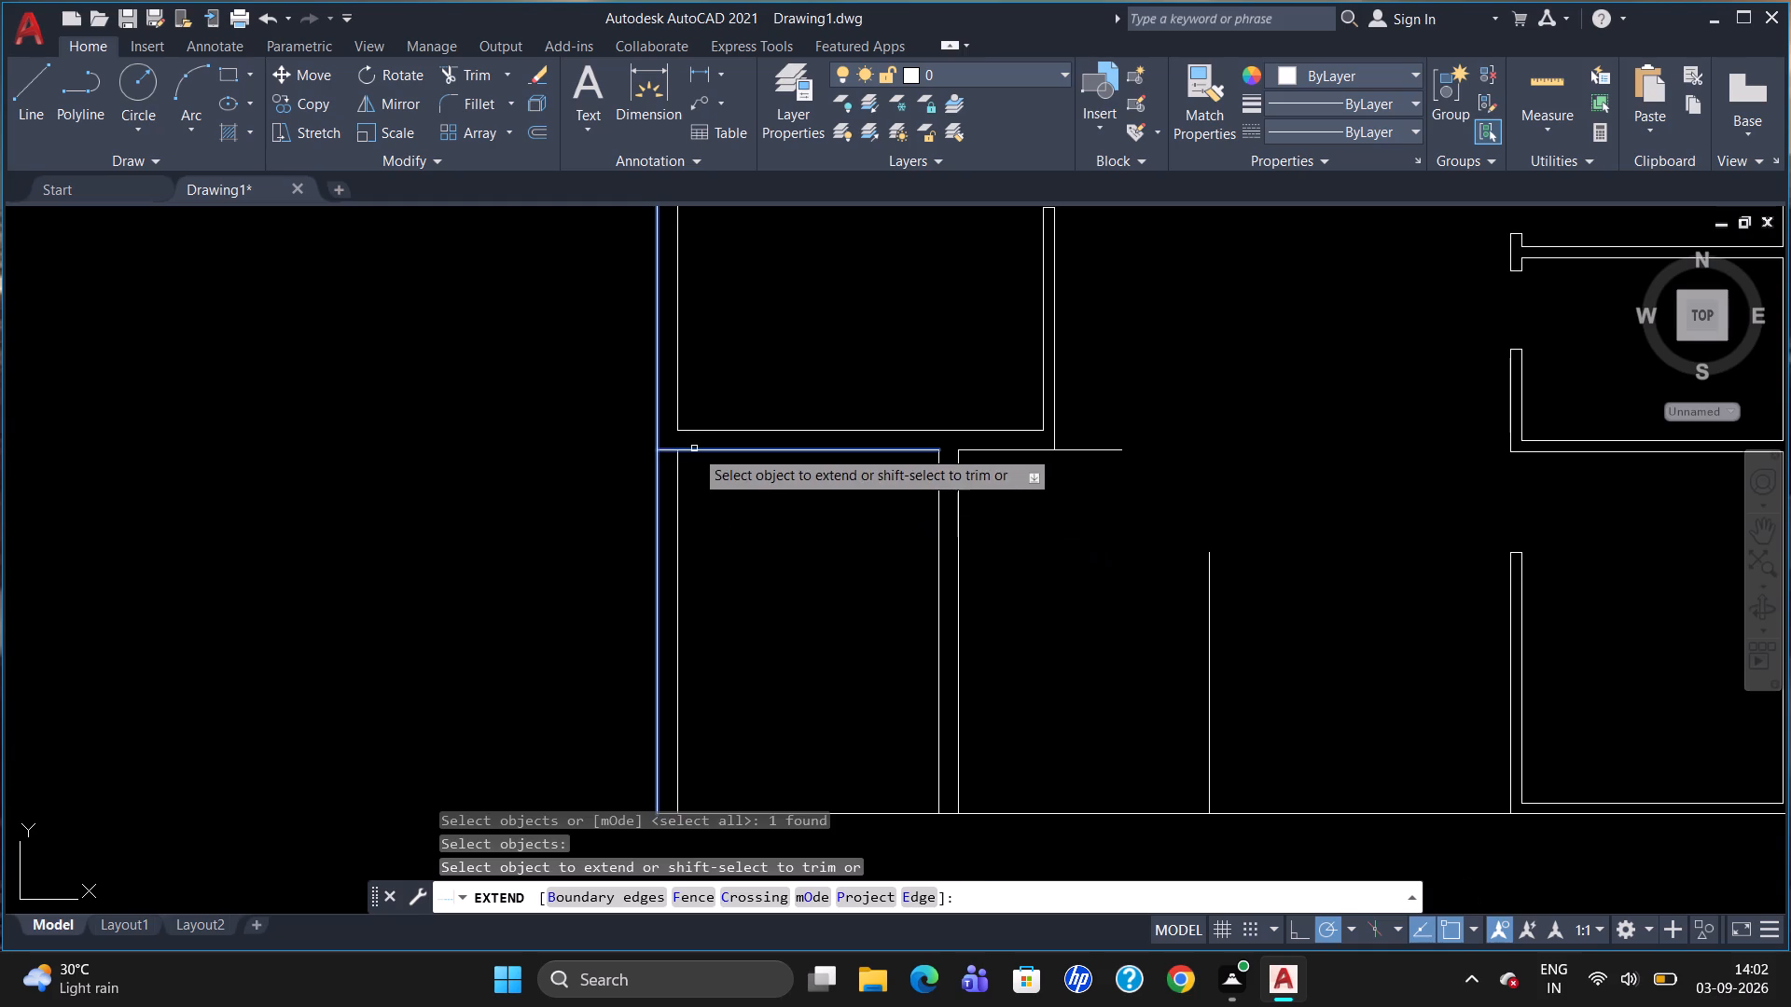
left_click(694, 448)
key("Escape")
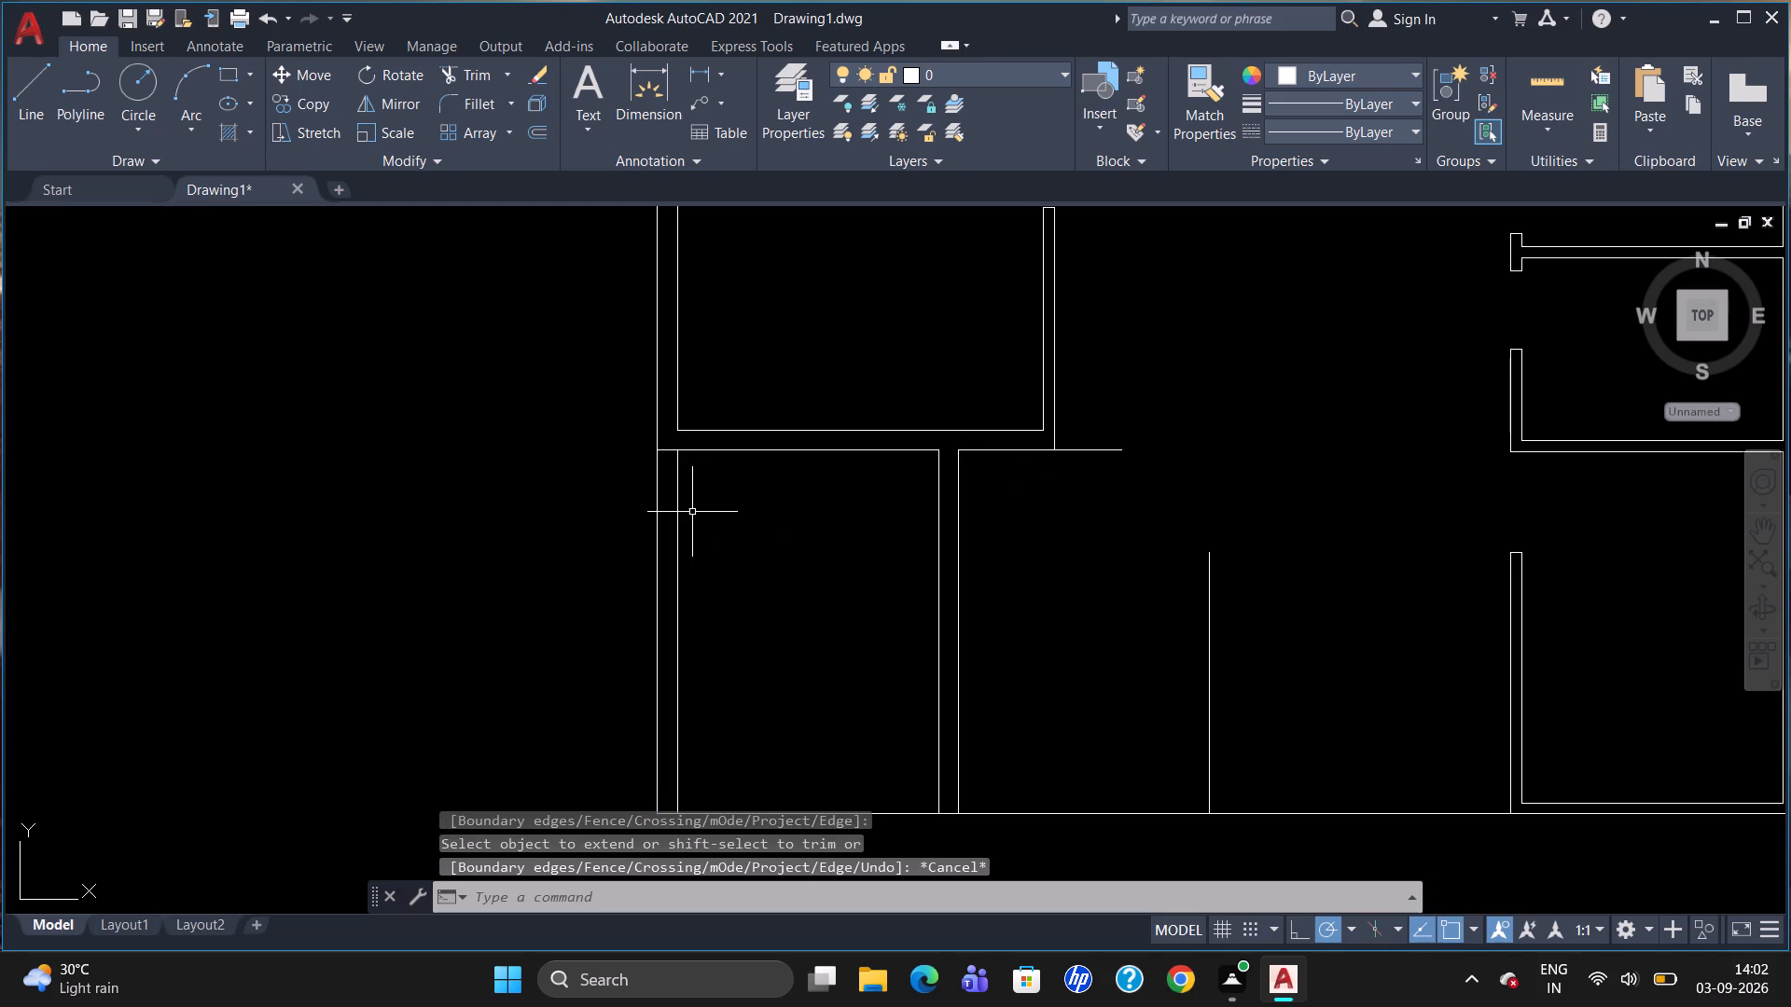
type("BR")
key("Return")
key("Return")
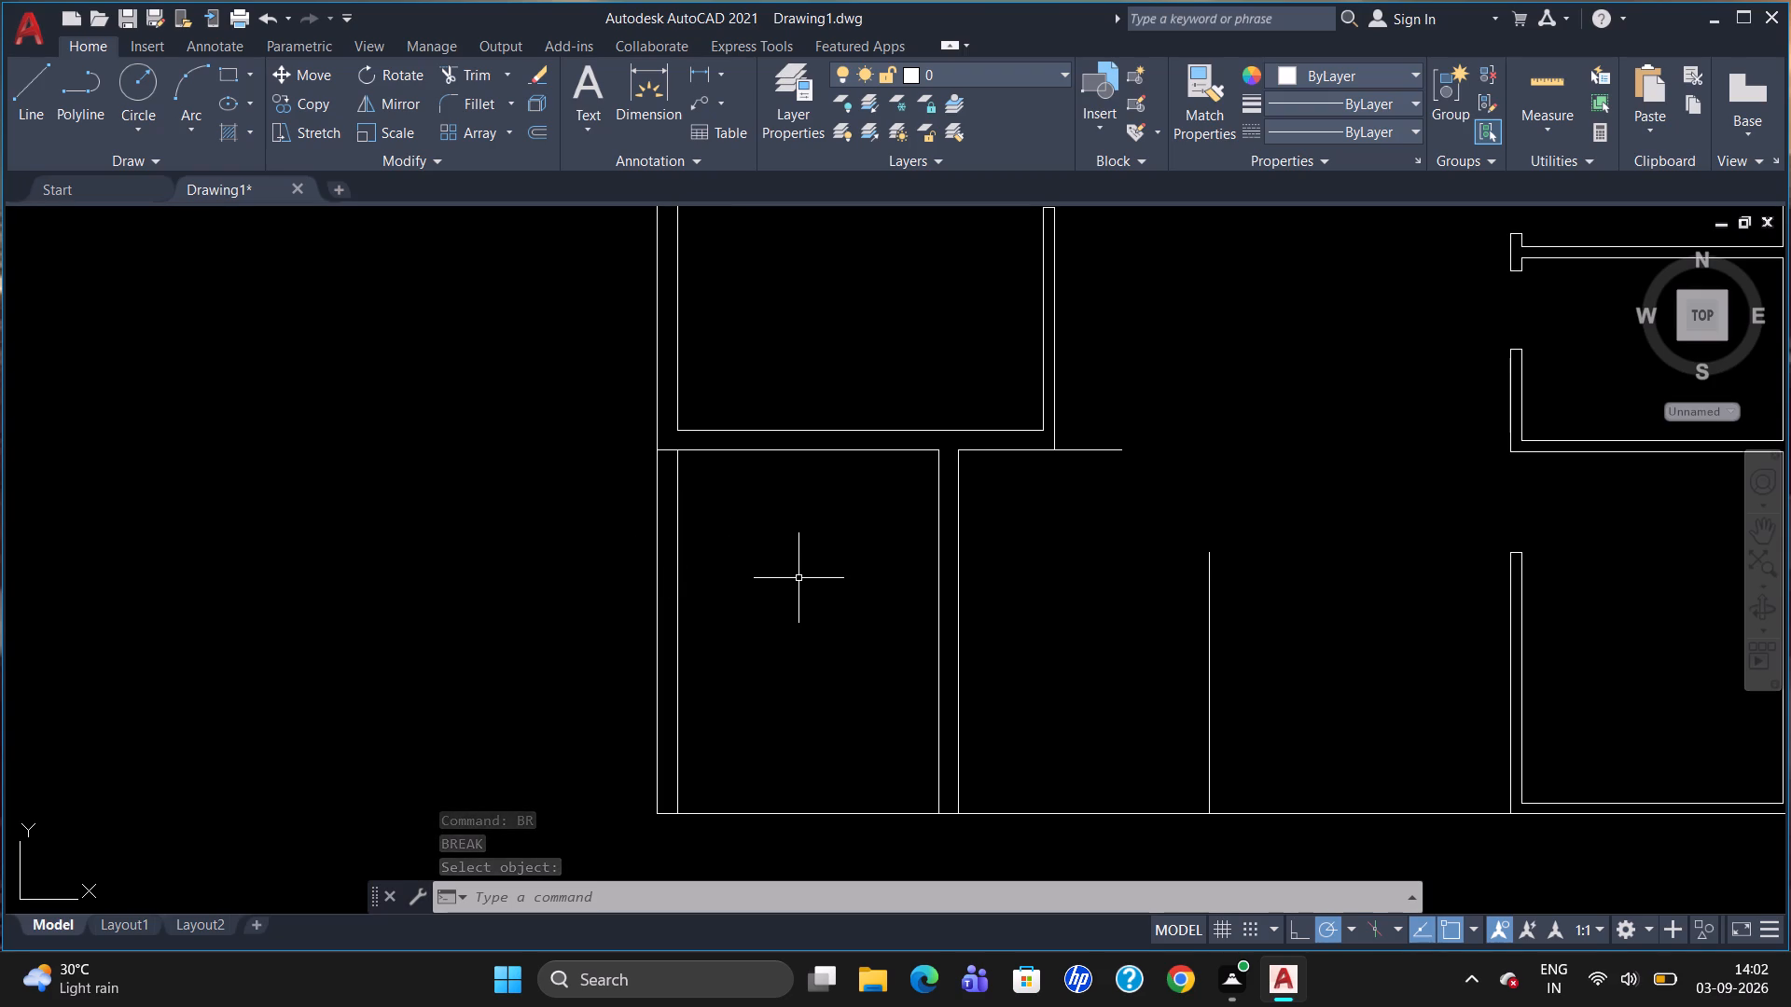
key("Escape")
Trim the western outer wall's outer face below the extended line and the south outline between the inner west face and new wall.
type("TR")
key("Return")
key("Return")
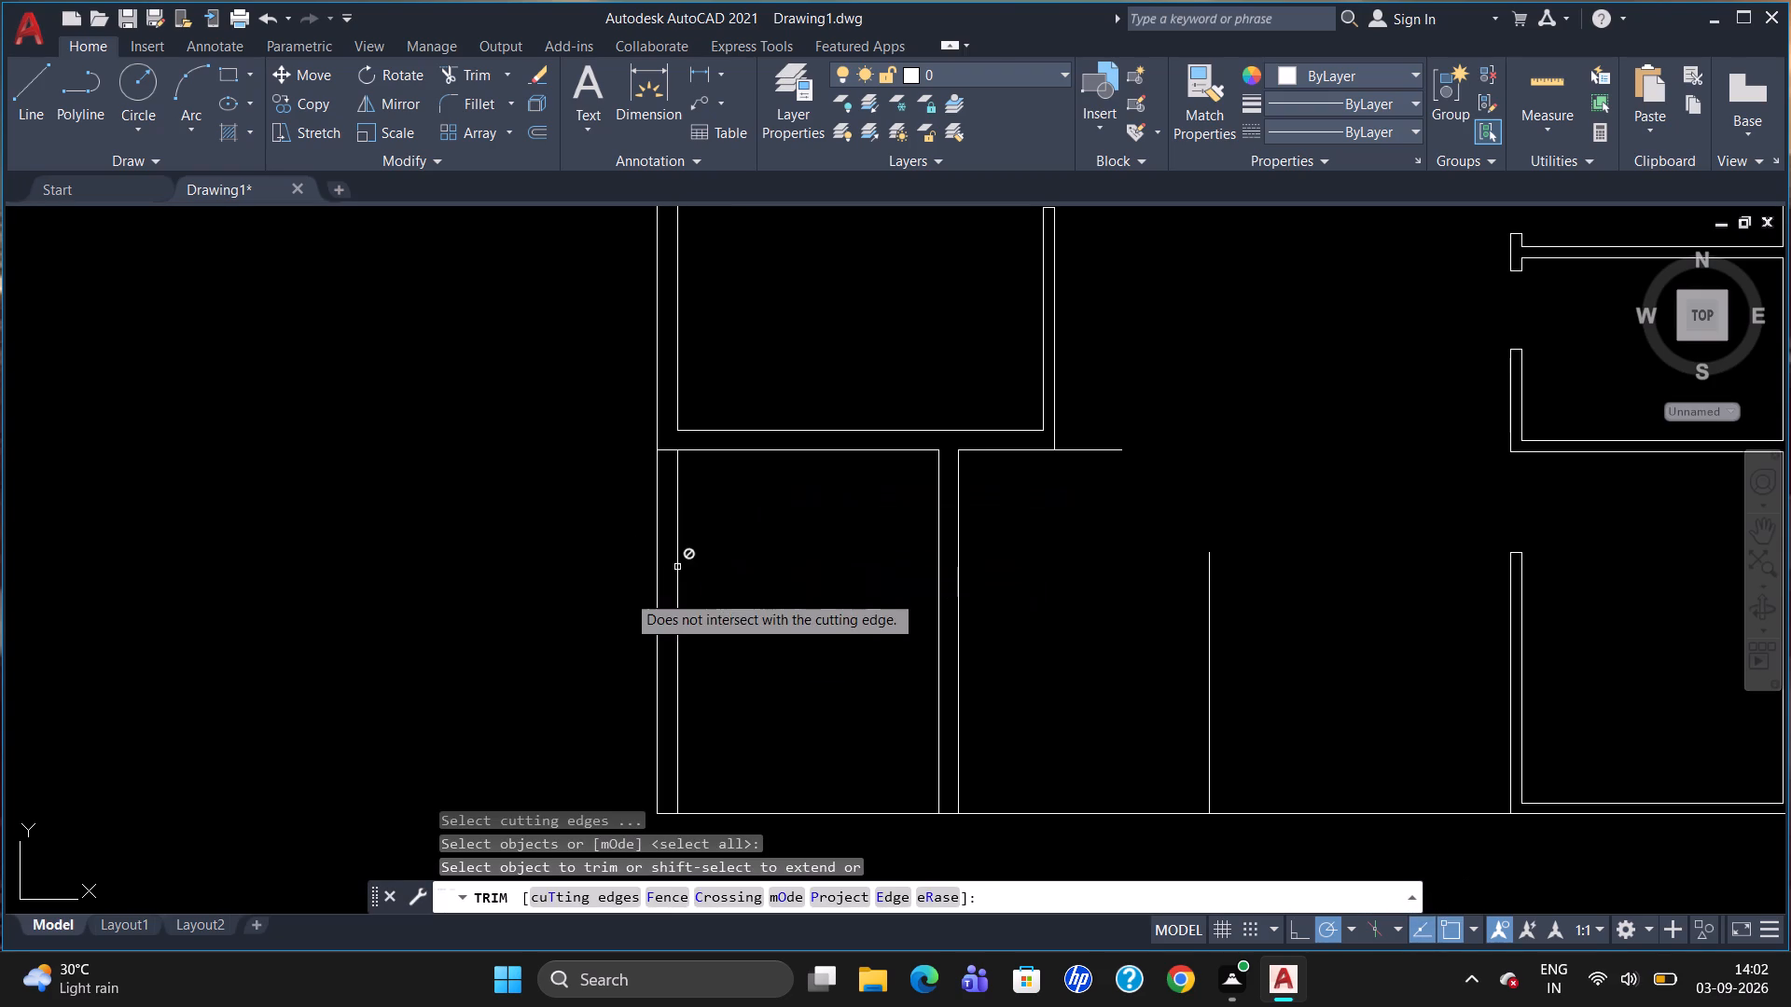
left_click(658, 572)
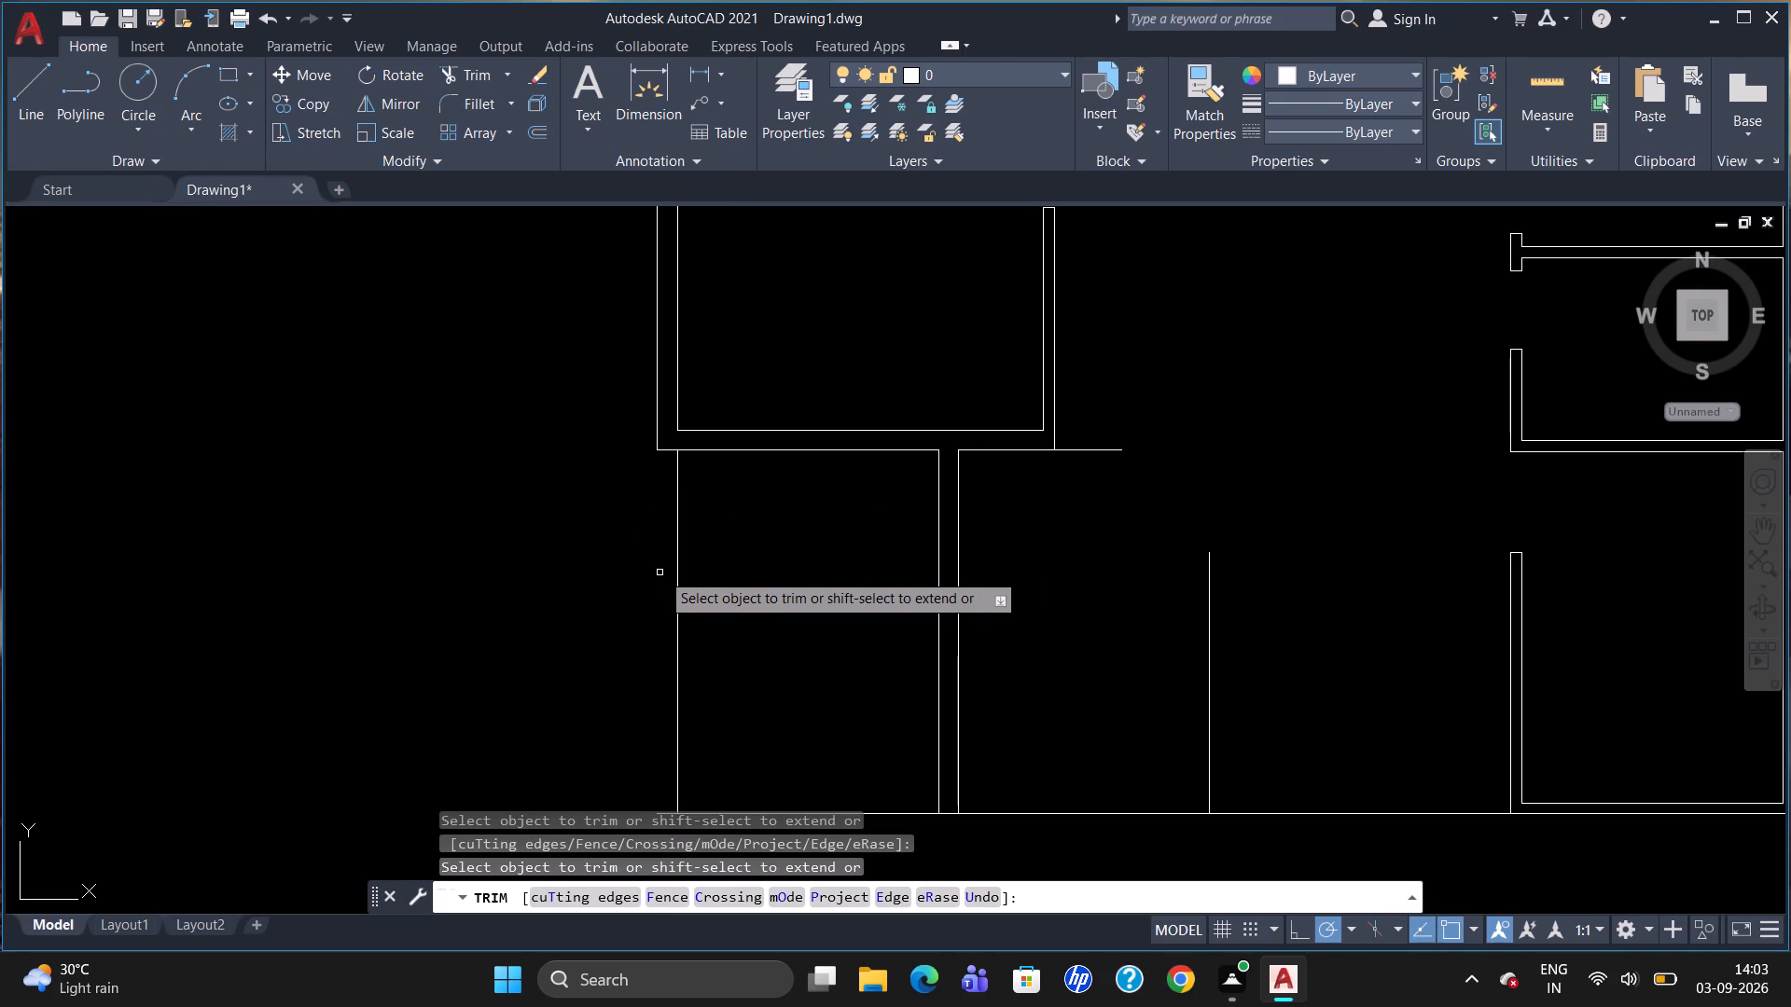
scroll(784, 521, "down", 1)
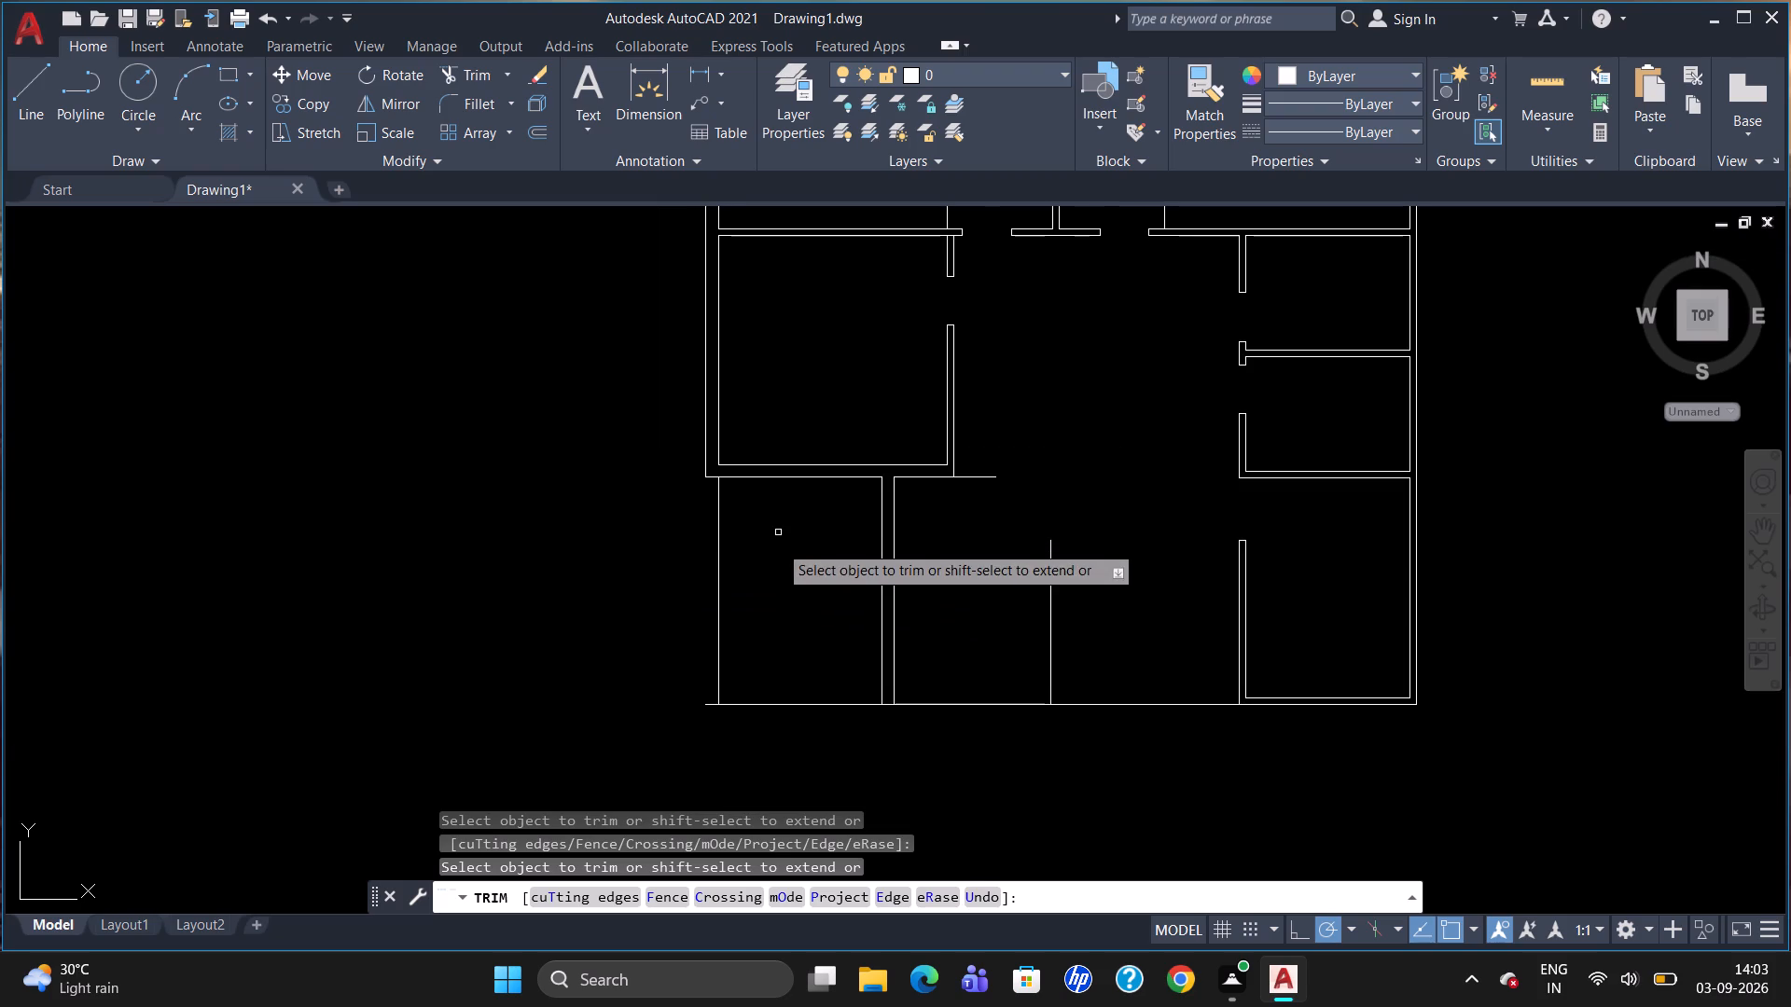
left_click(776, 705)
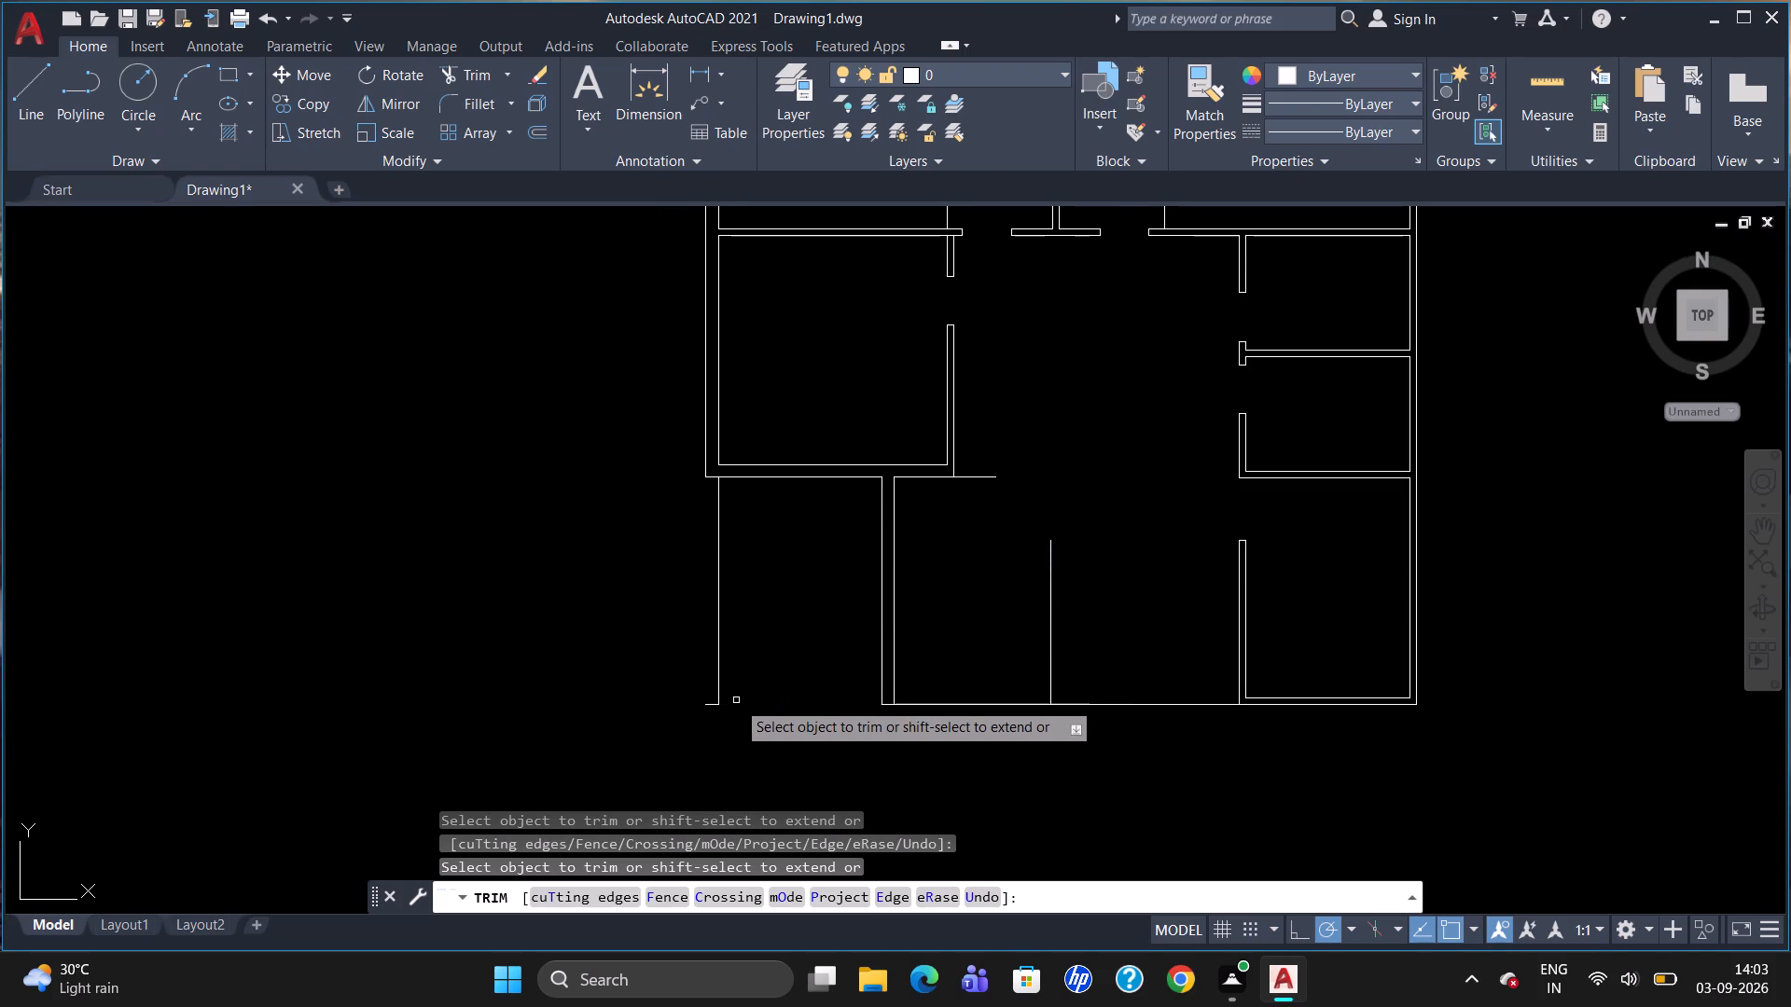
key("Escape")
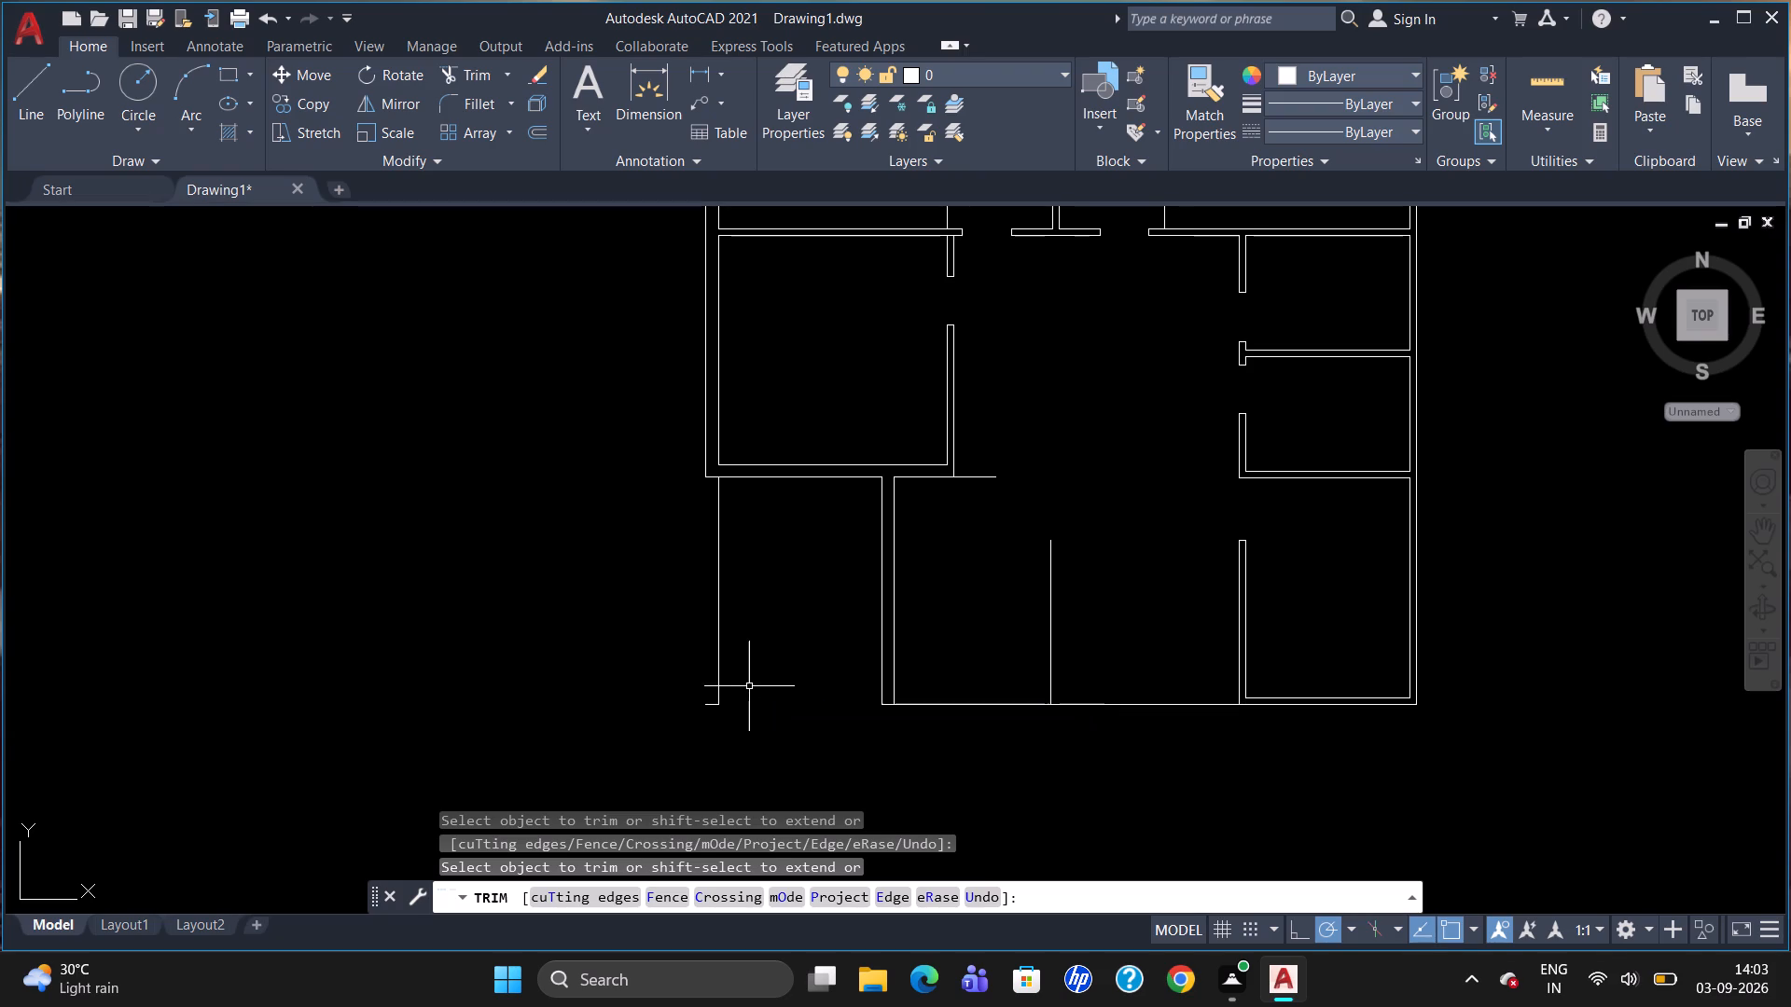
Delete the leftover inner face of the old western outer wall and the short south outline stub at its foot.
left_click(715, 649)
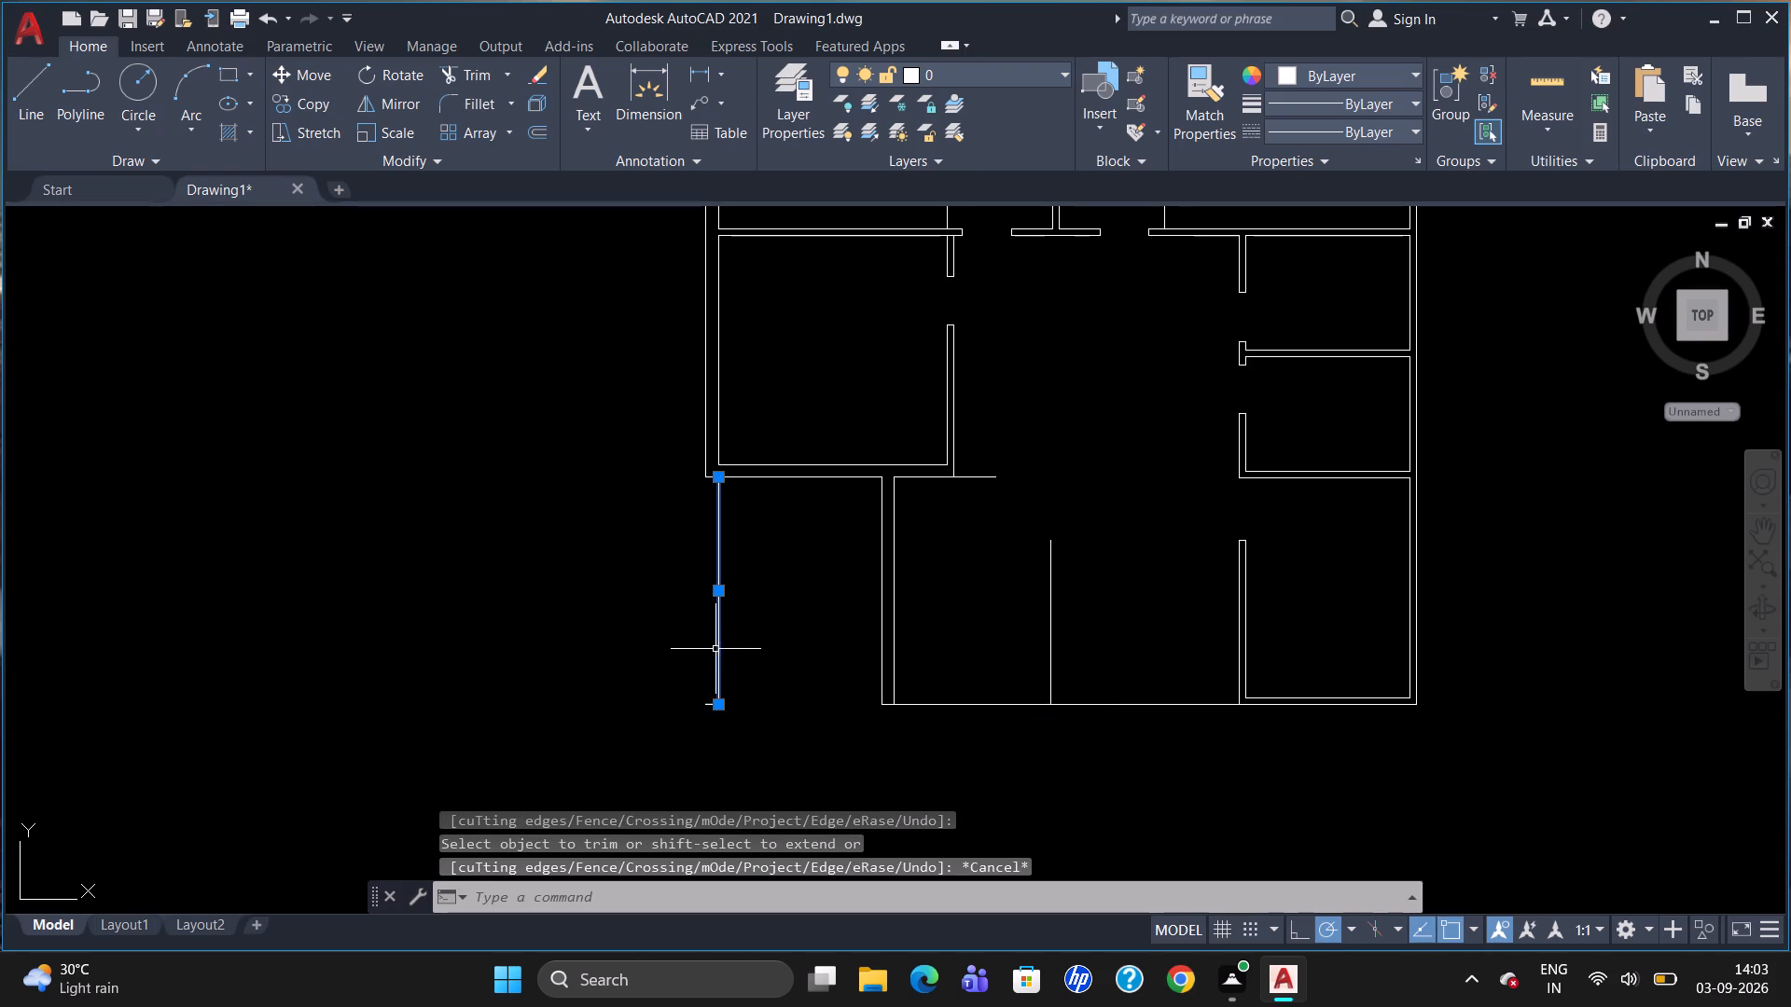
scroll(714, 675, "up", 1)
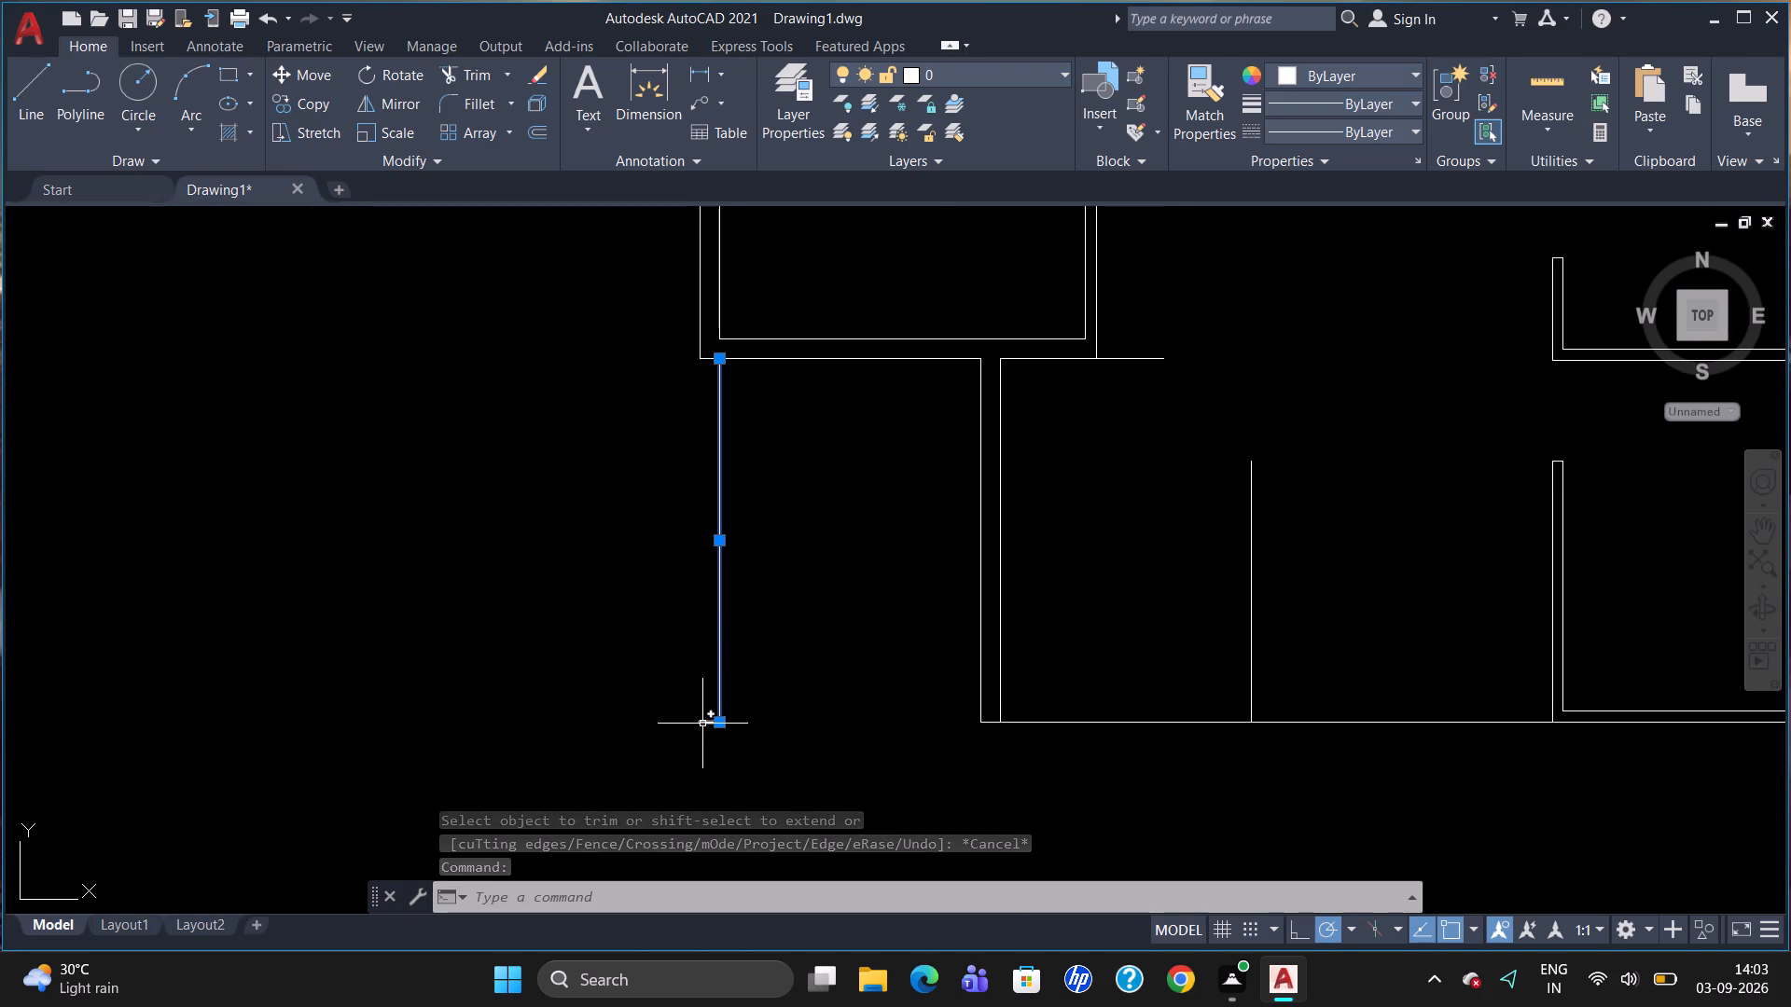
left_click(702, 724)
key("Delete")
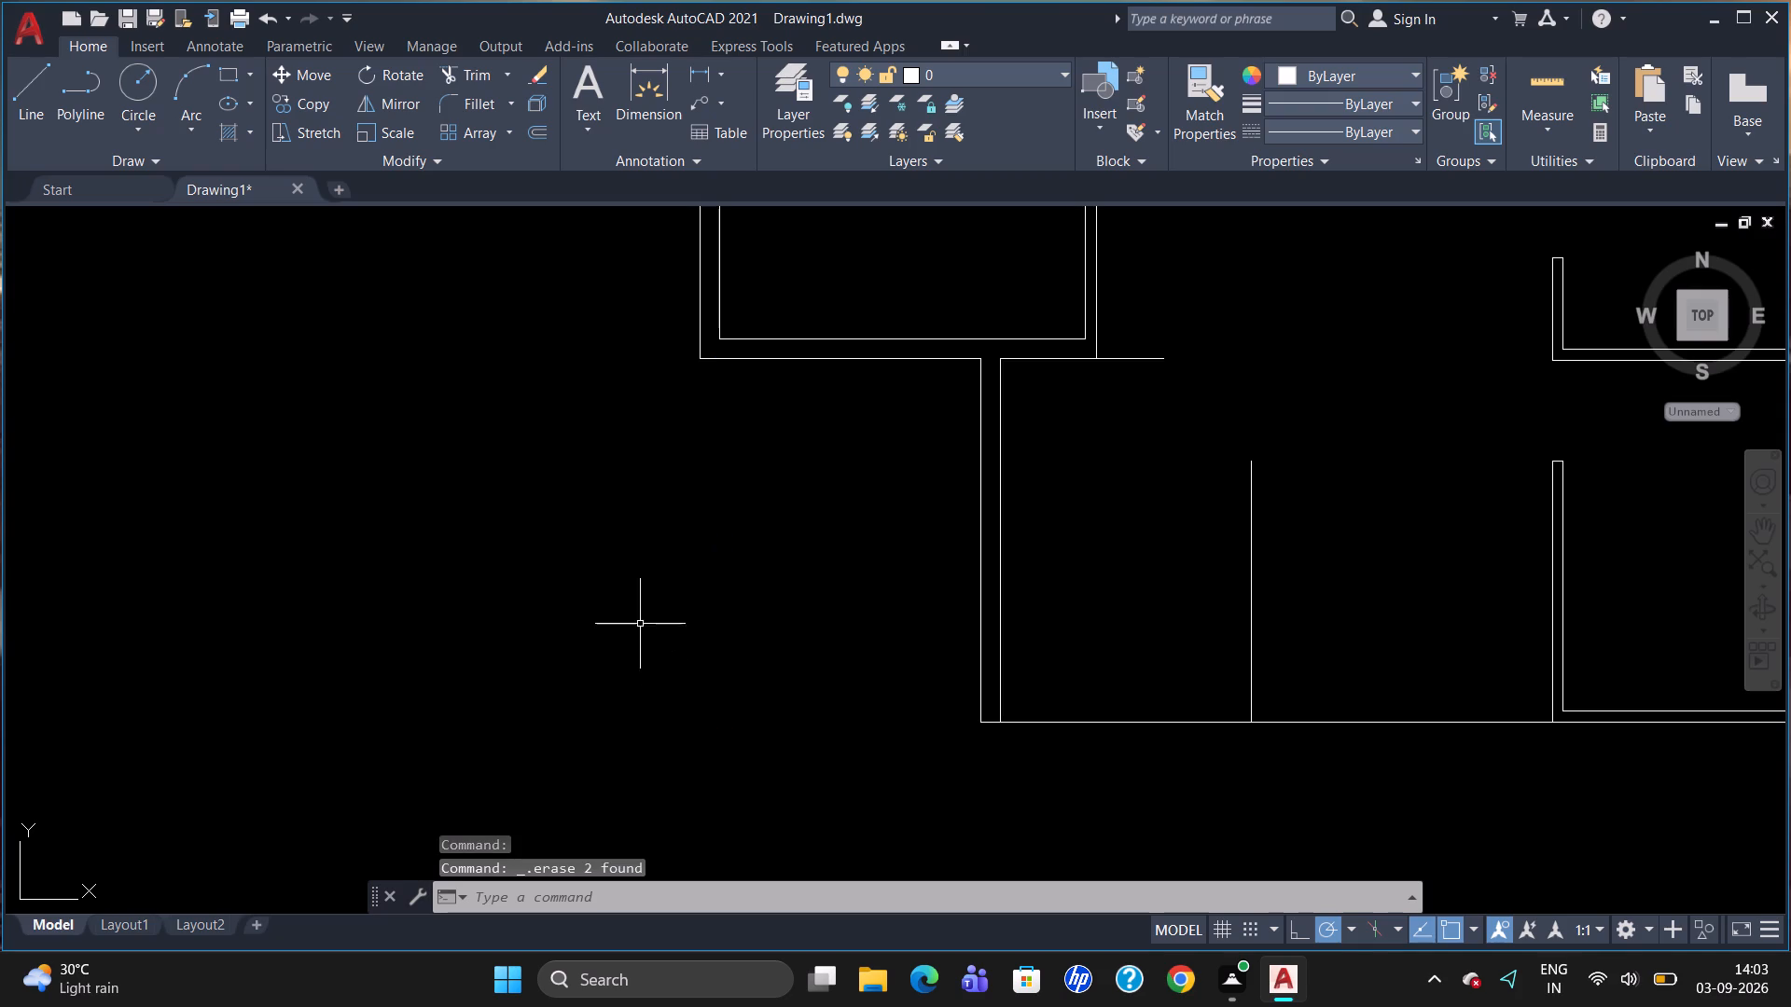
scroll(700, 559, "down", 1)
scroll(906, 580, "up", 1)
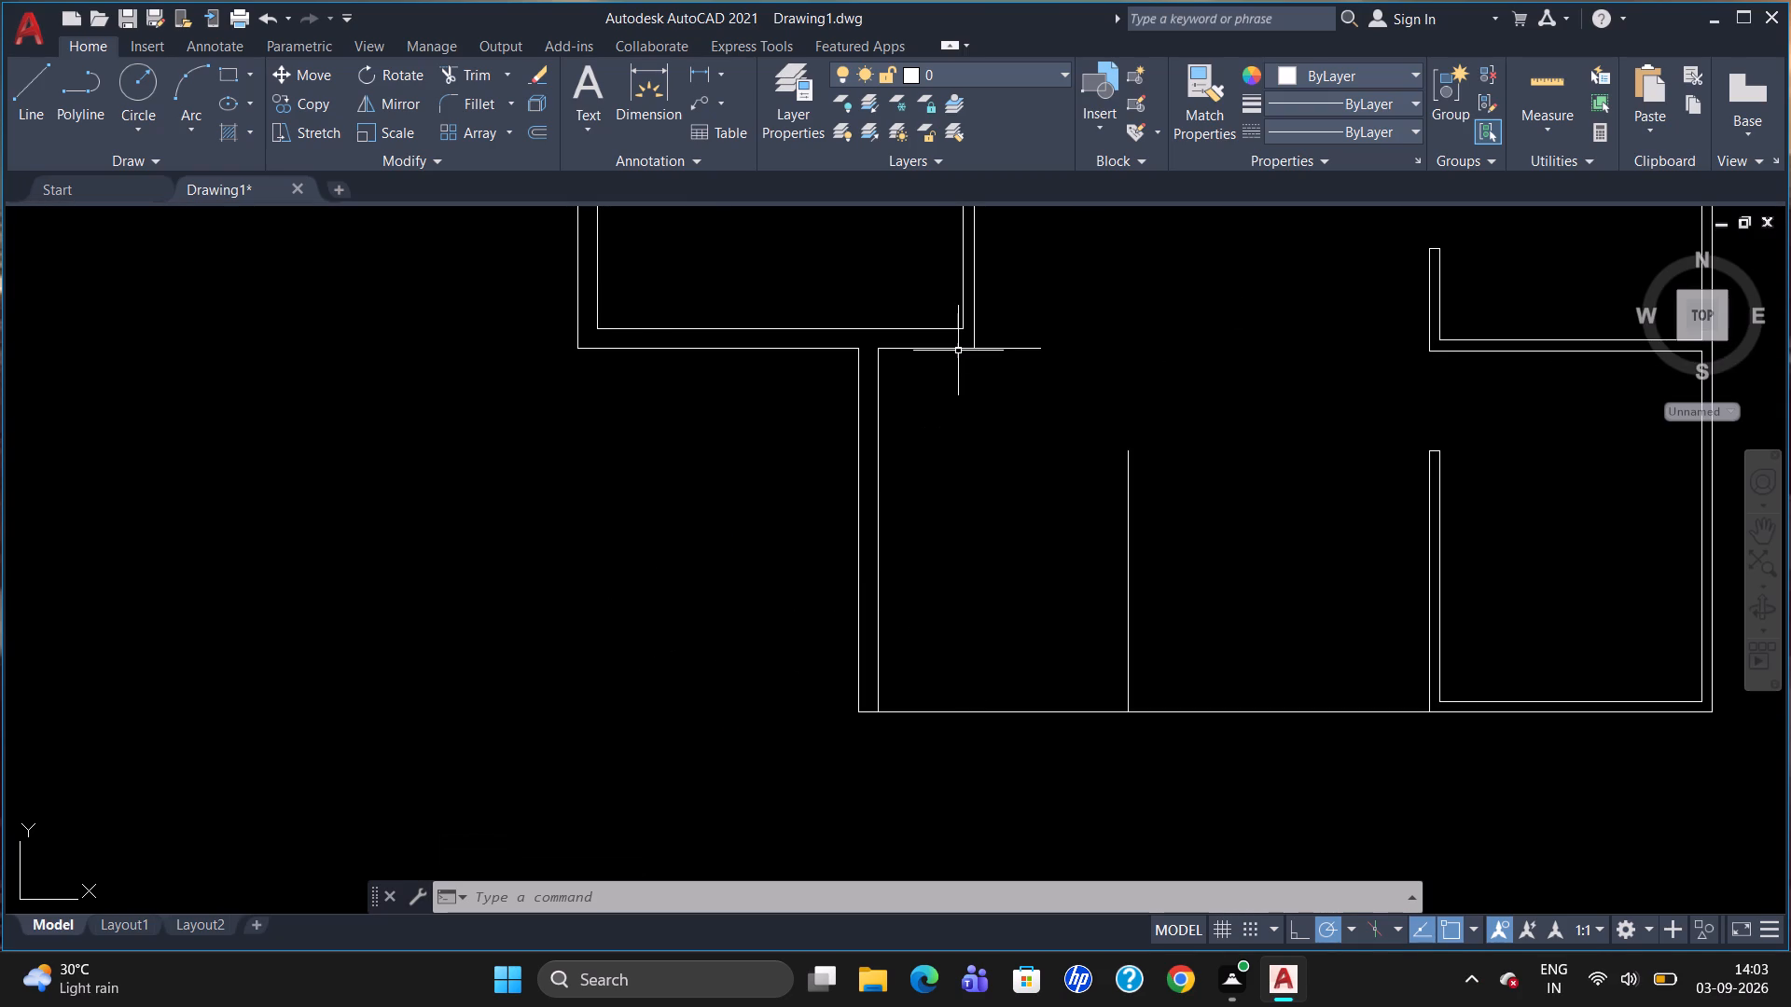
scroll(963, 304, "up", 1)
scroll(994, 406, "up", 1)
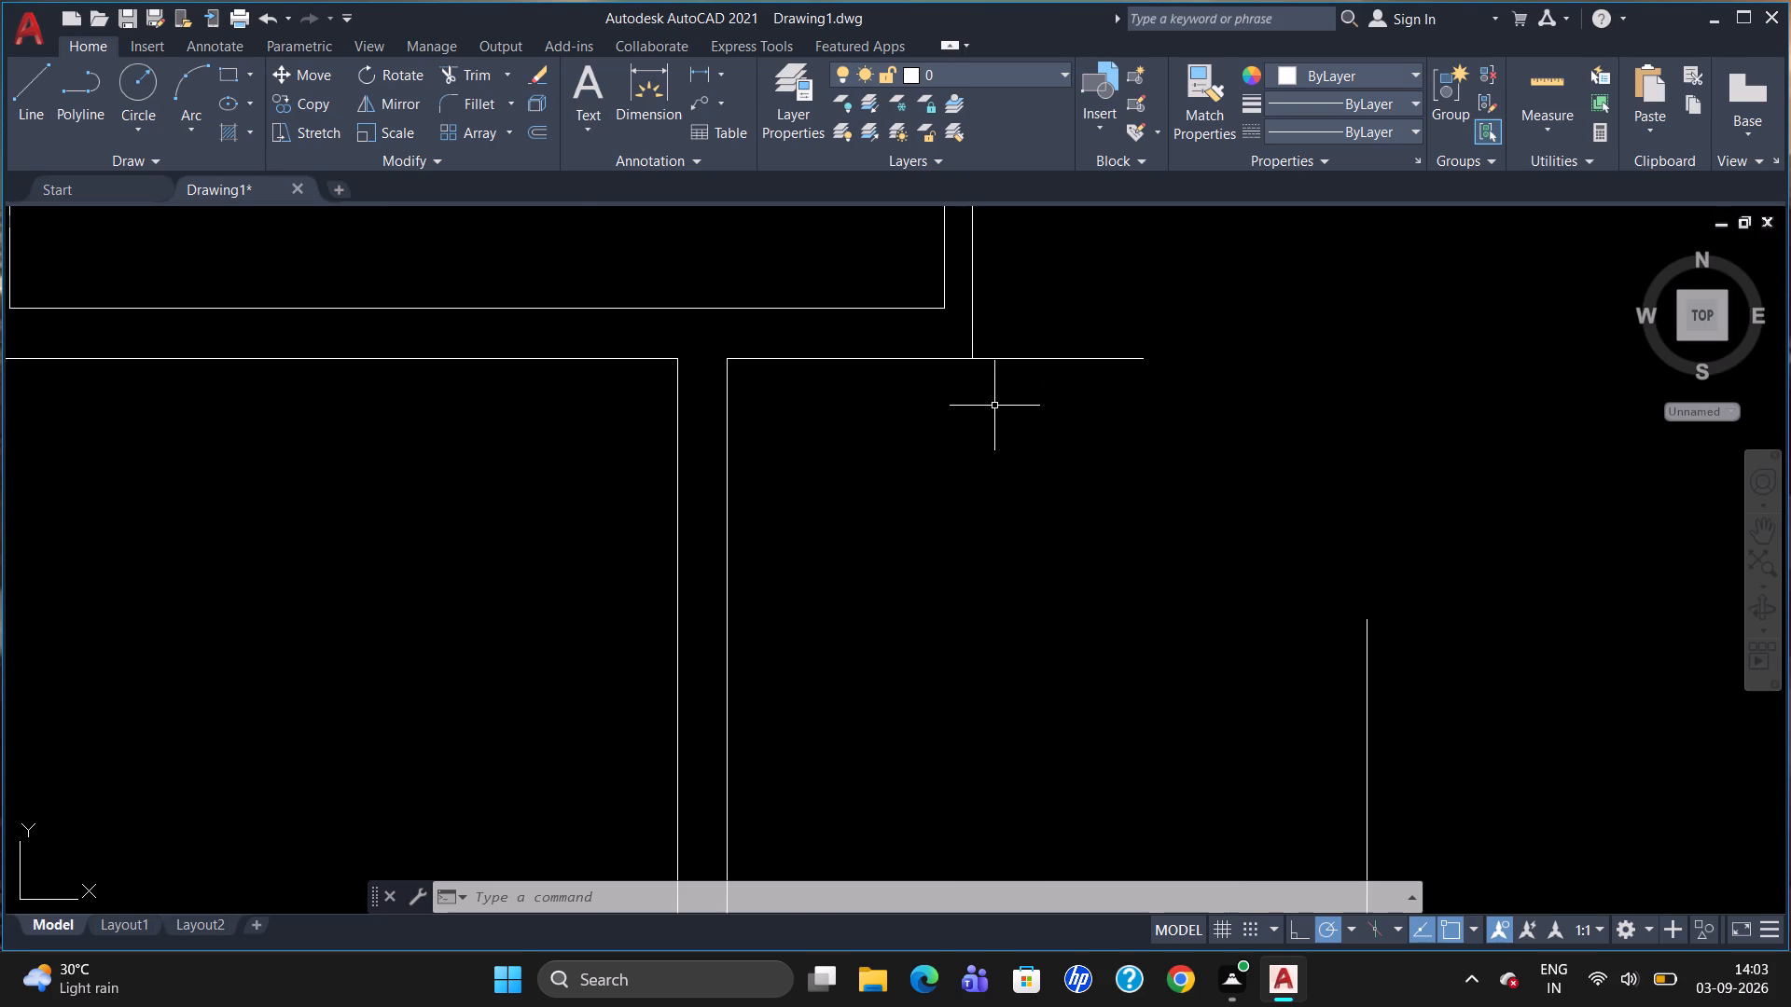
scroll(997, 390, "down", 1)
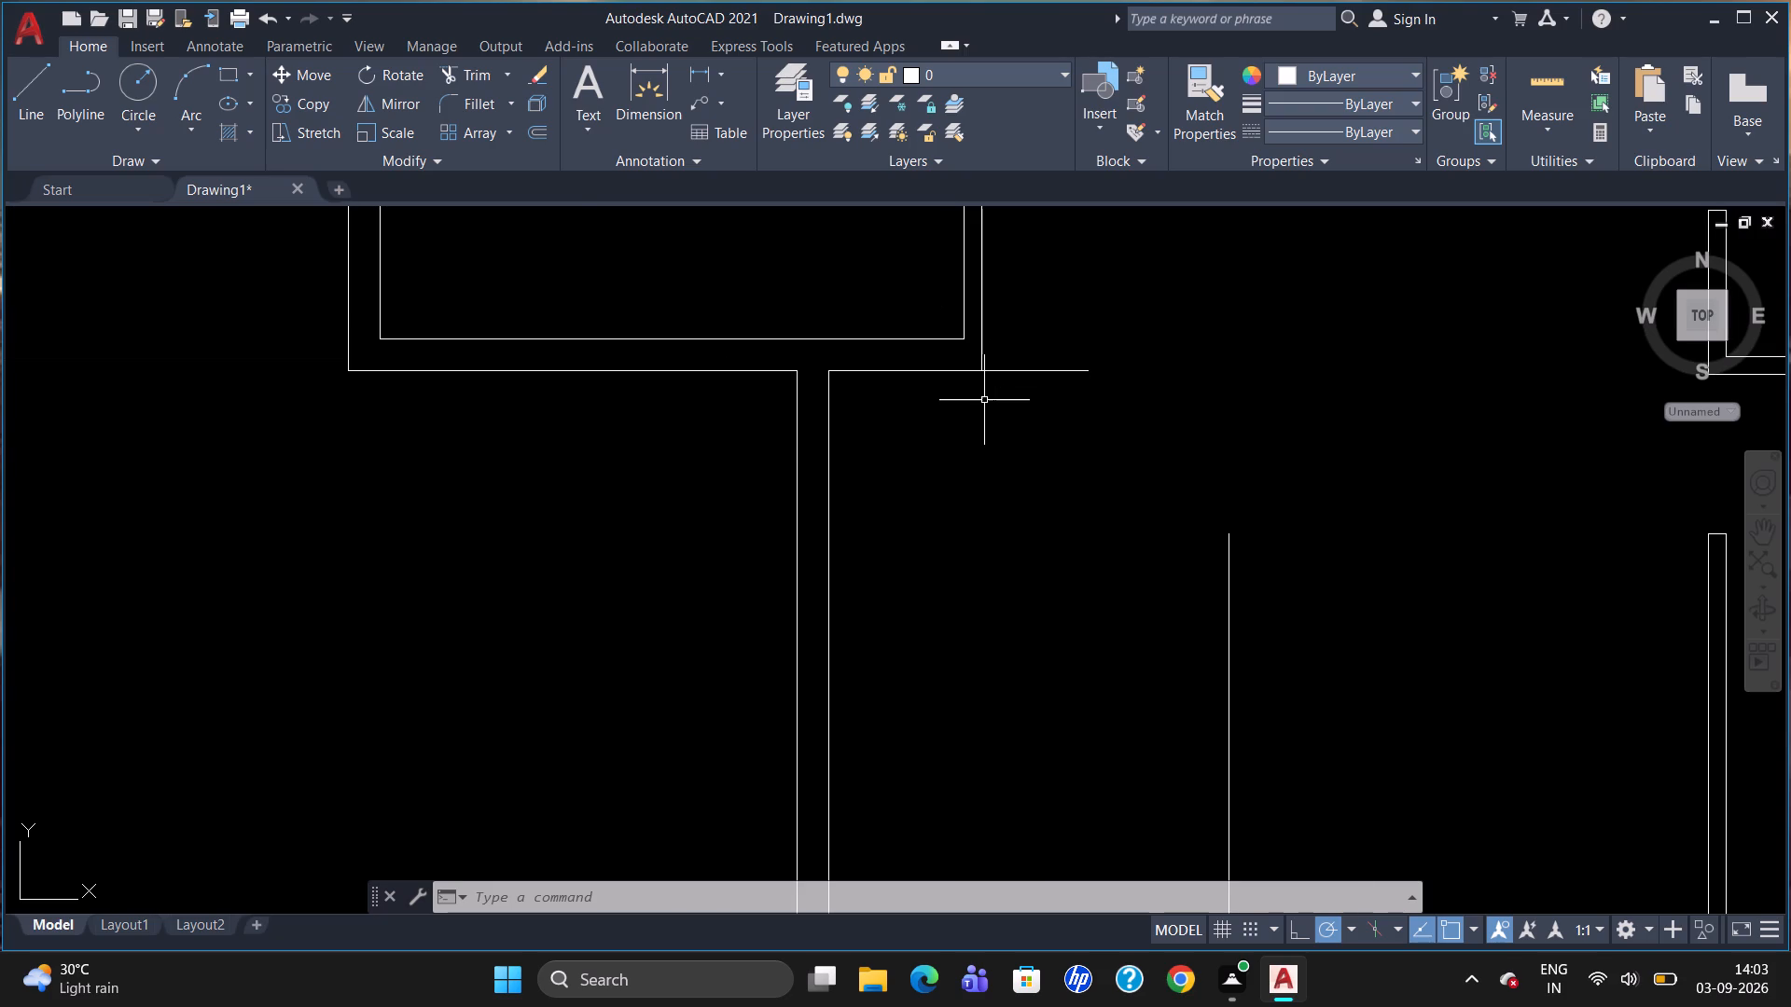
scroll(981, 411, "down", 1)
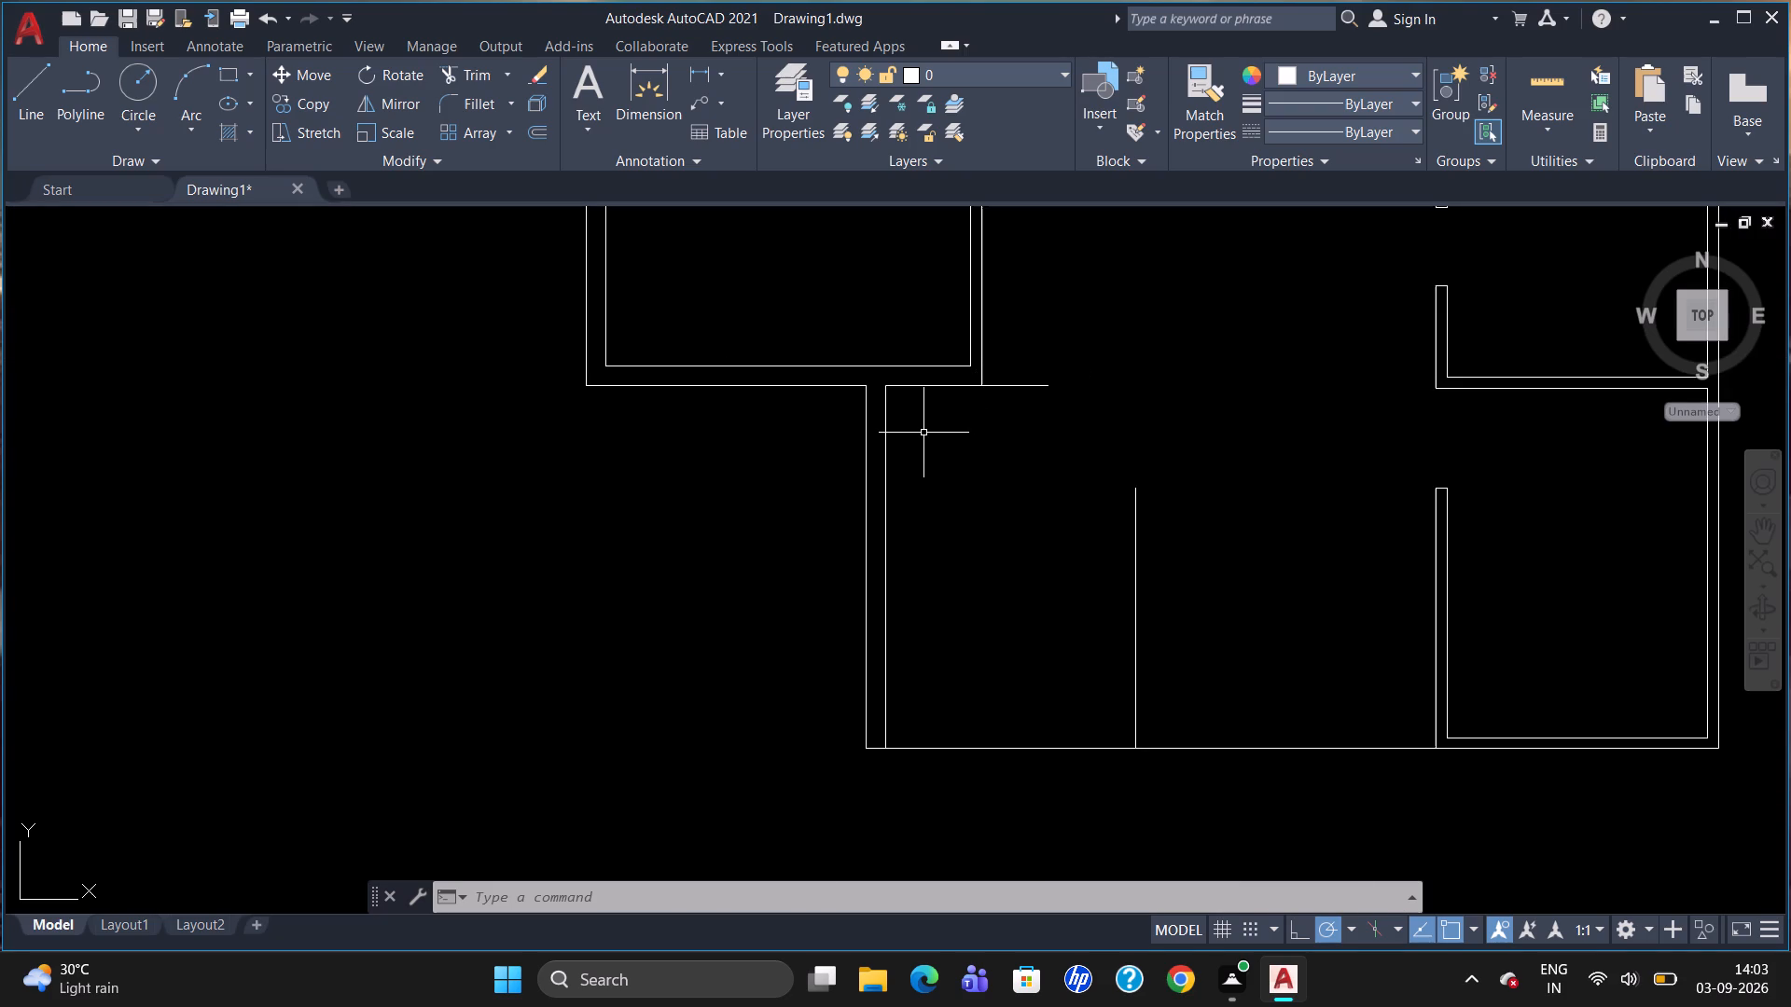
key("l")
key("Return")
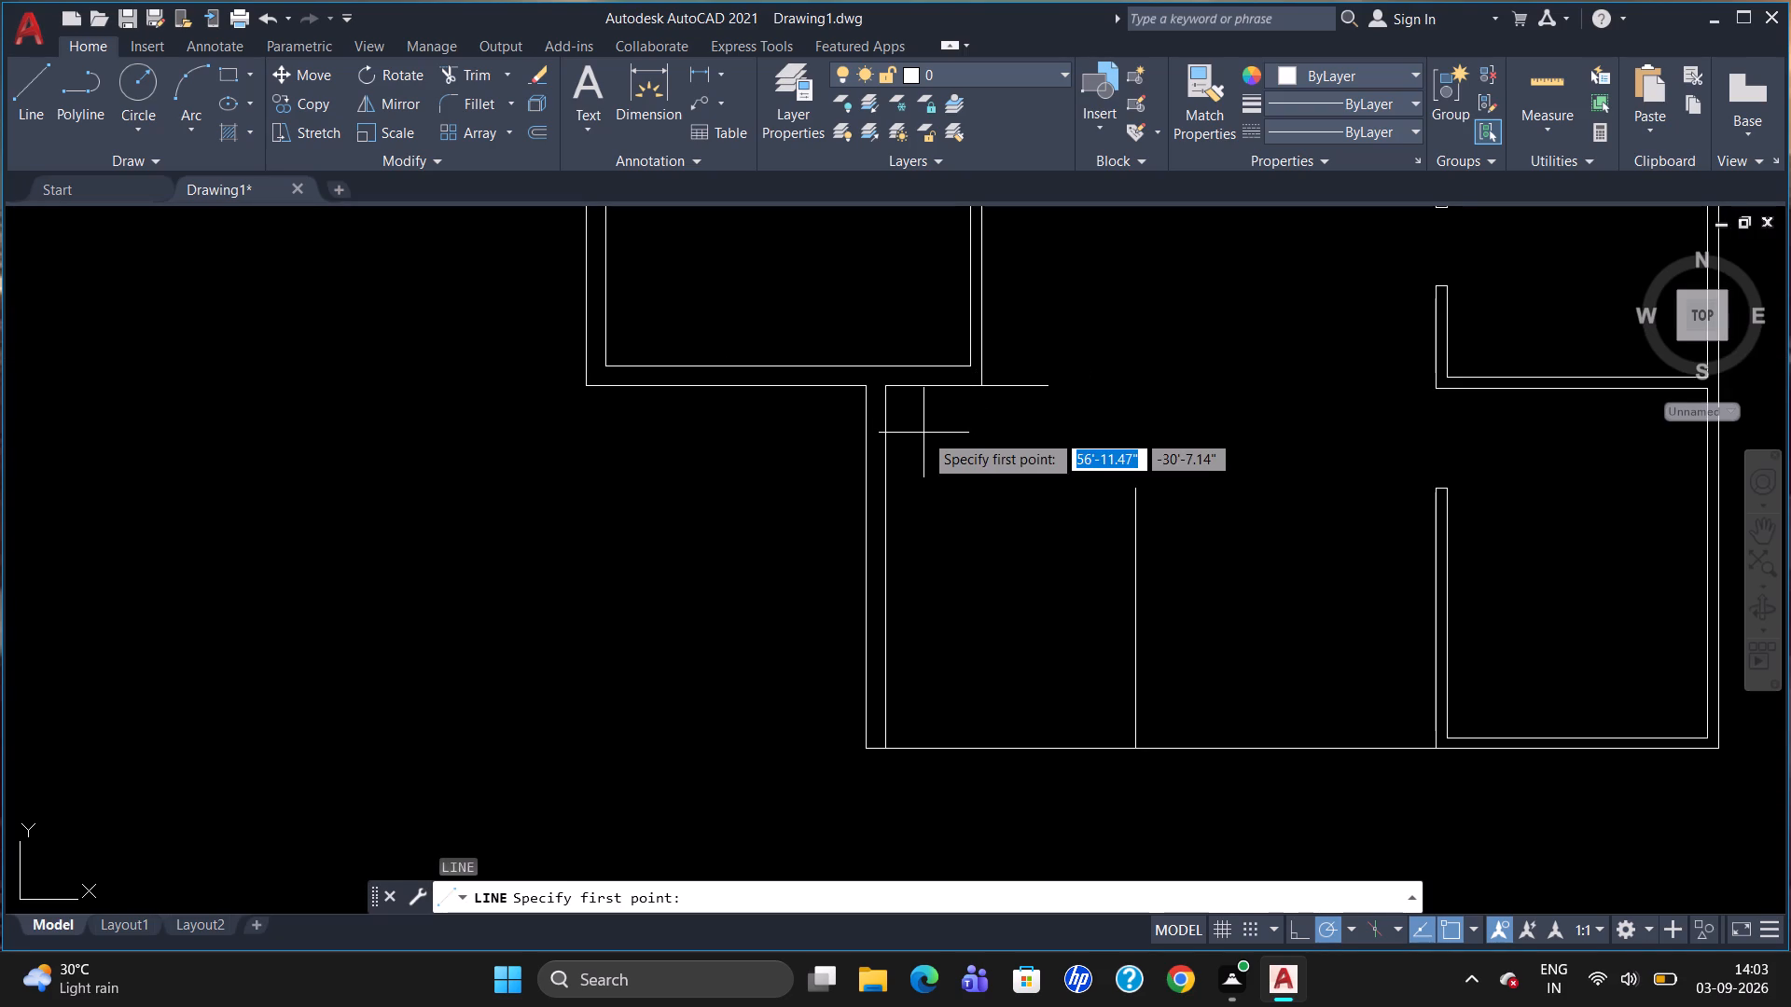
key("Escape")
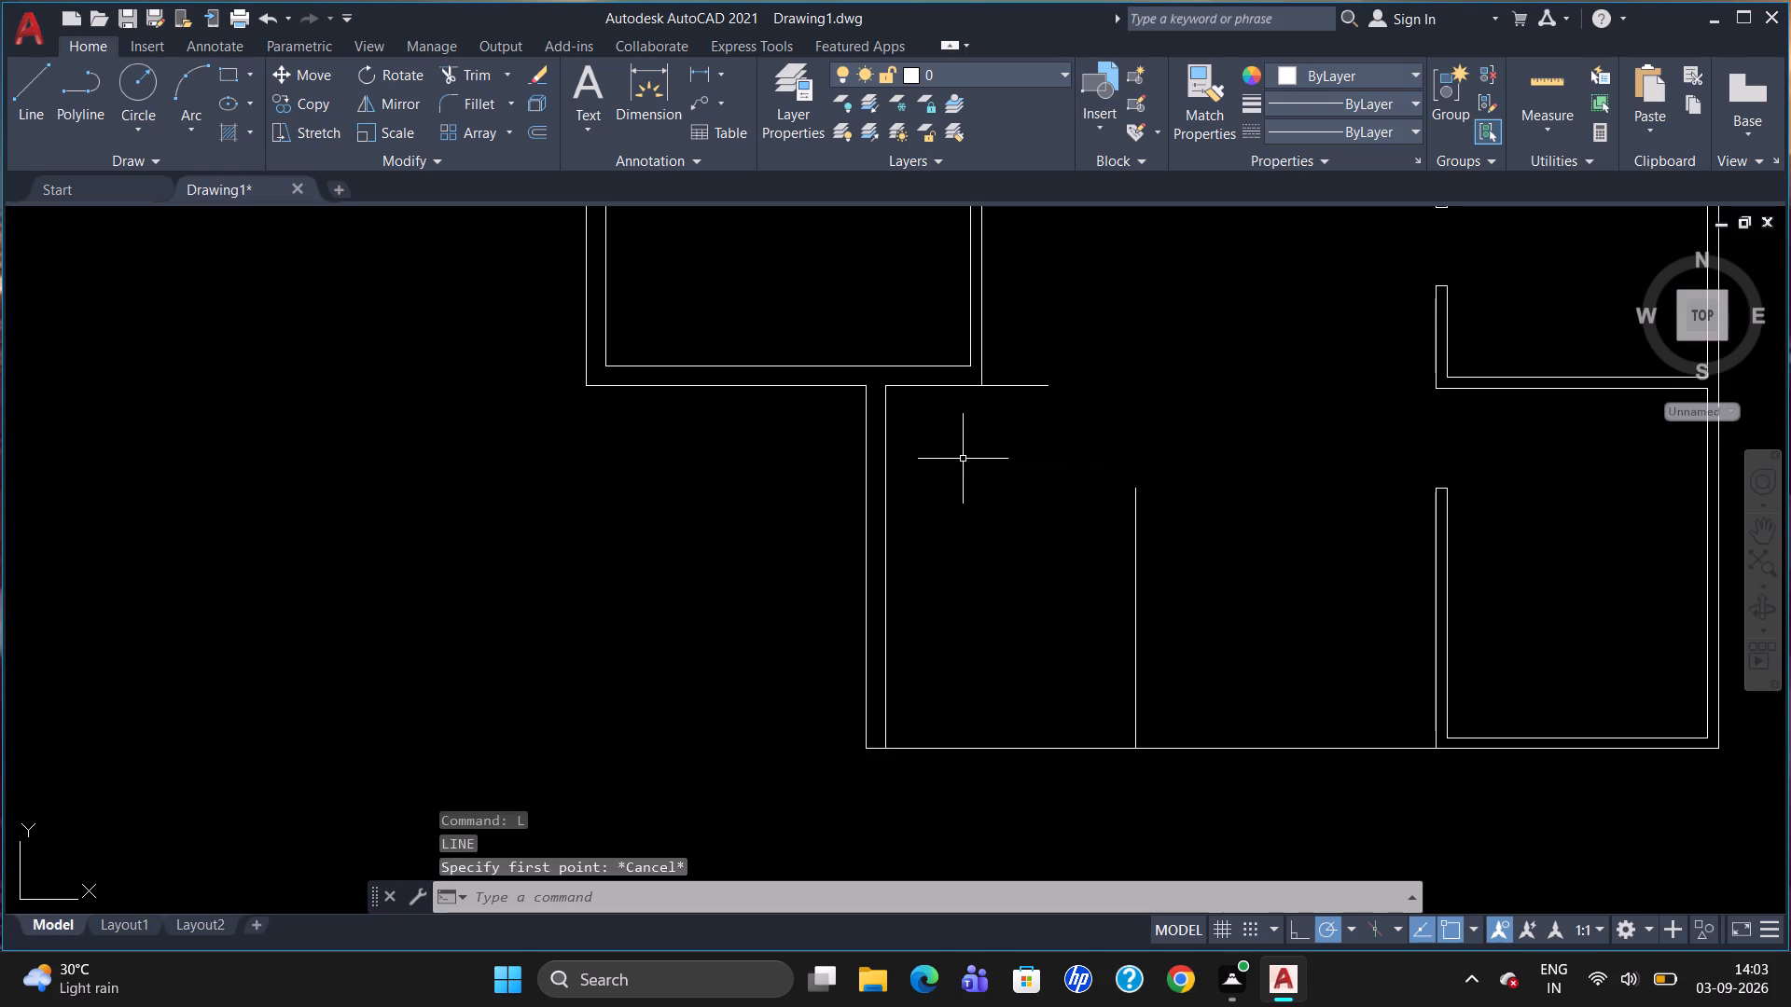
Join the two collinear segments of the horizontal line running east from the new wall's inner face.
left_click(940, 383)
left_click(1024, 386)
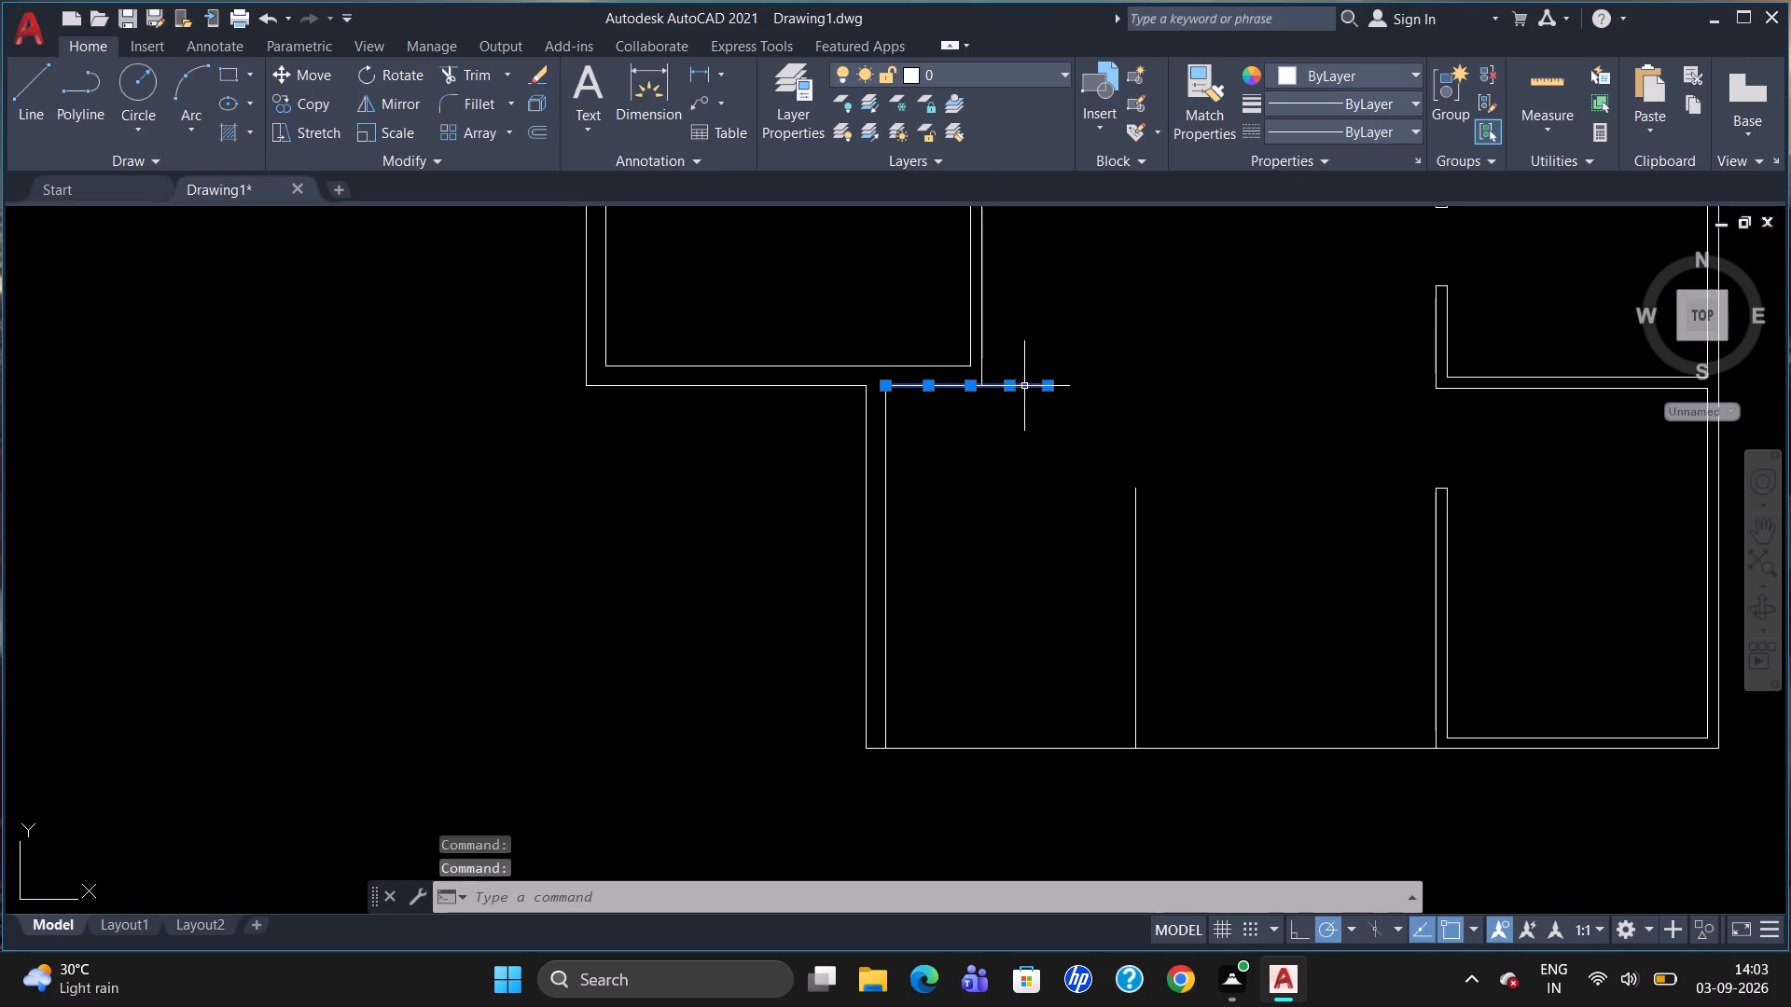
key("j")
key("Return")
Offset the joined horizontal line 5'11" south, and offset that copy a further 5" south to form a partition.
key("o")
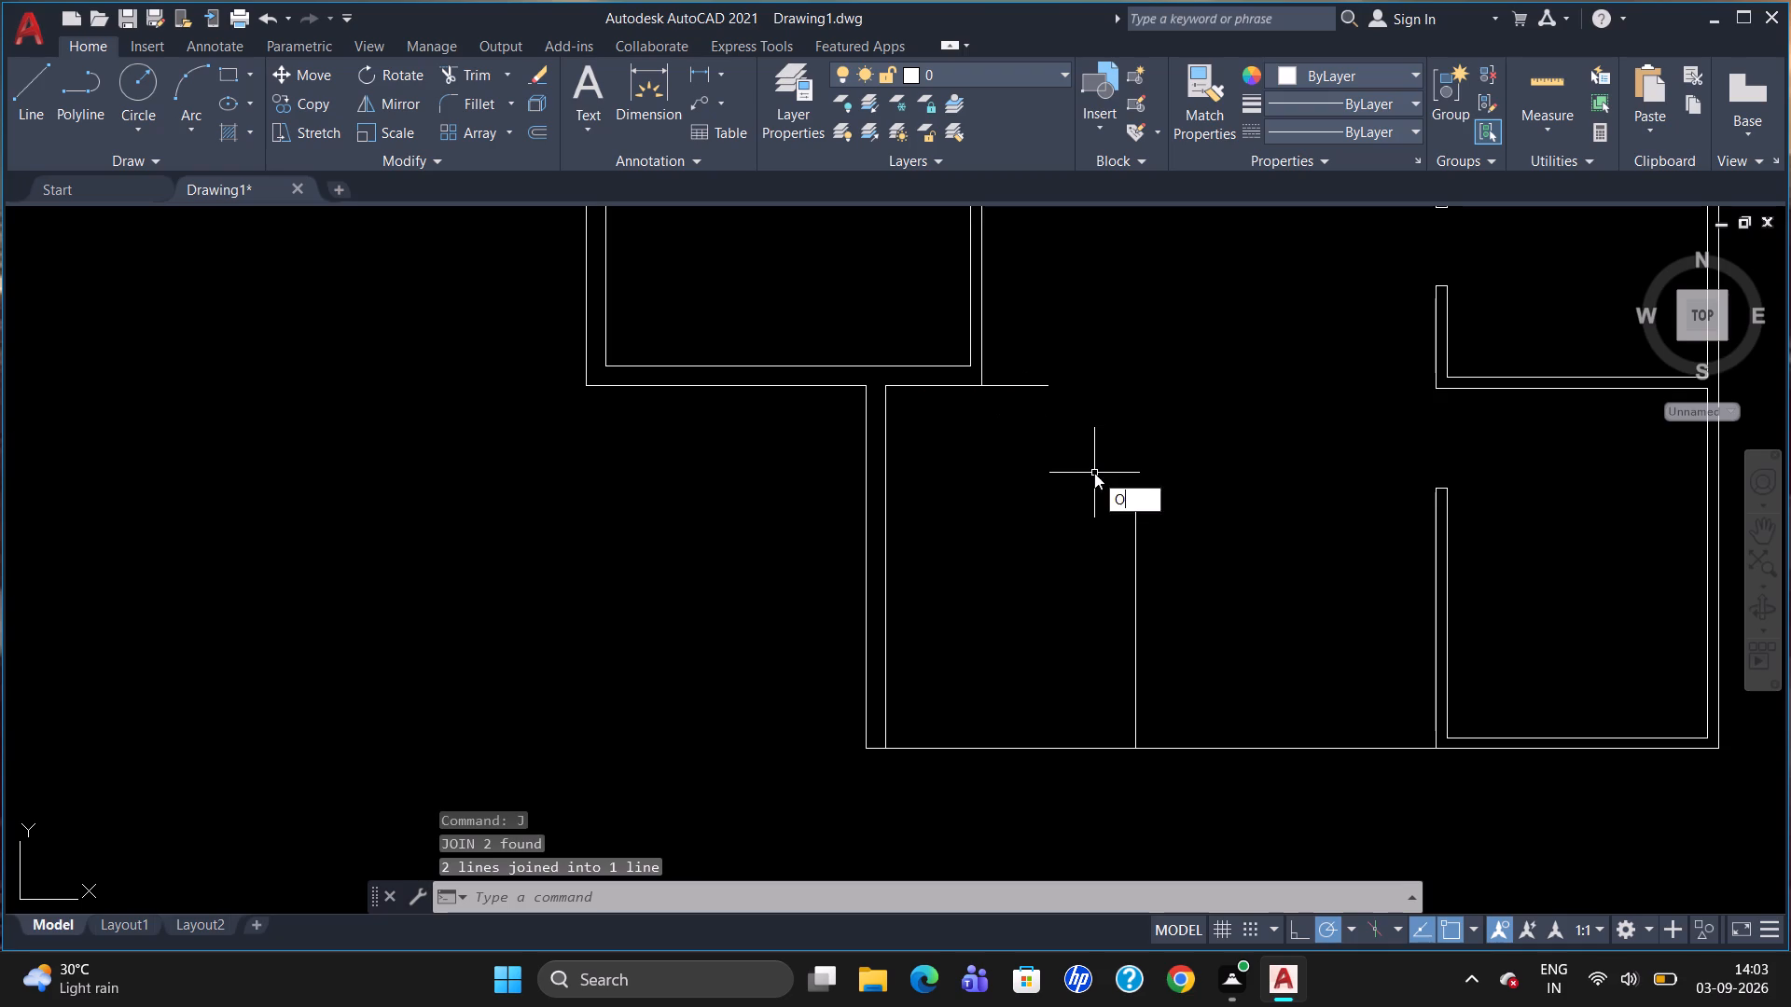
key("Return")
type("5'")
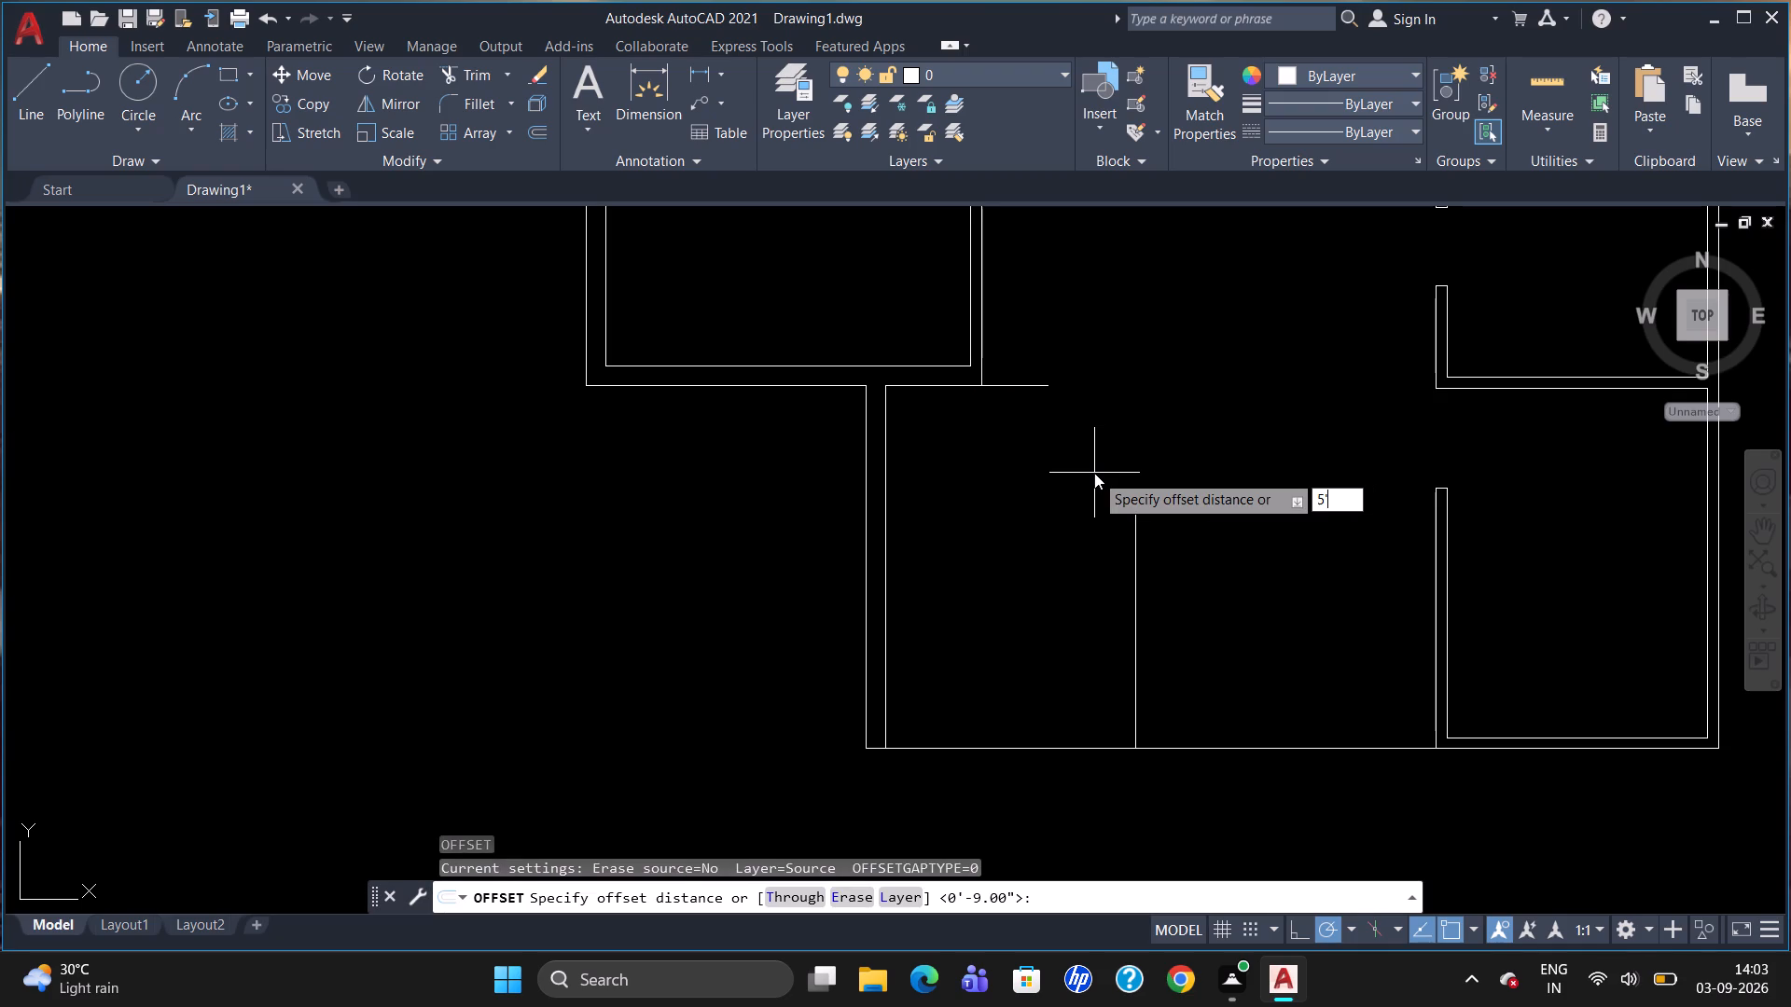
type("11")
key("shift+quotedbl")
key("Return")
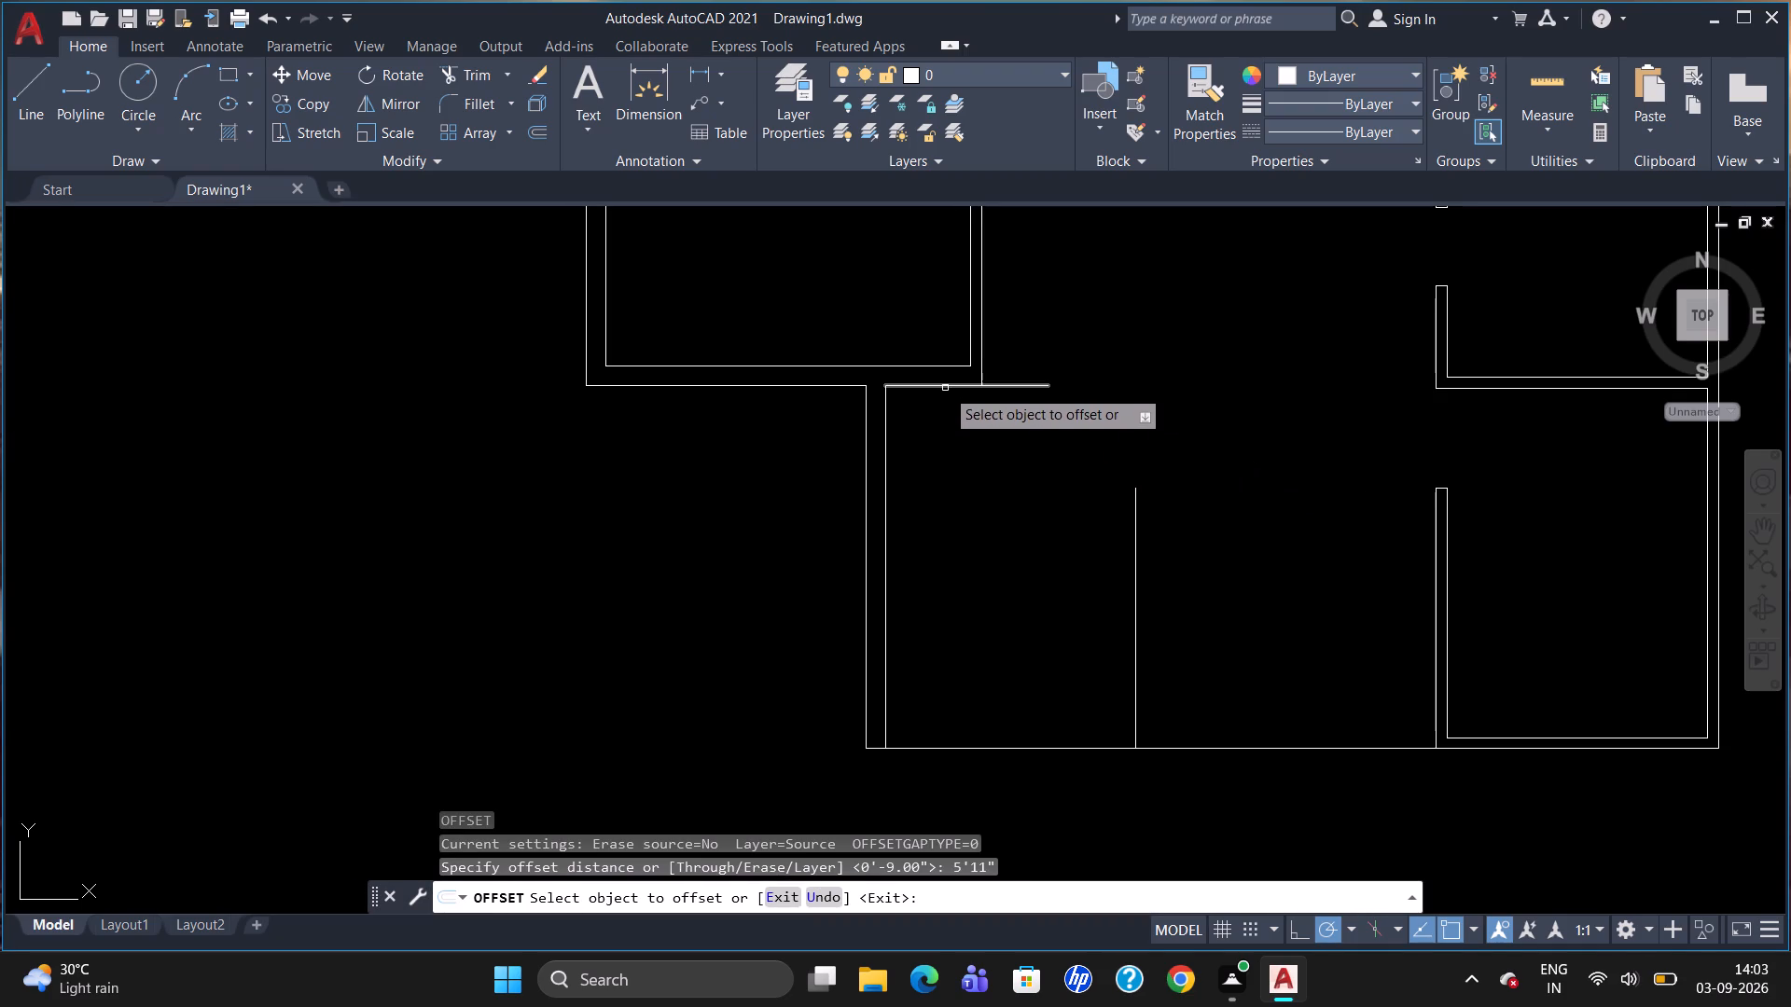
left_click_drag(945, 386, 942, 398)
left_click(919, 539)
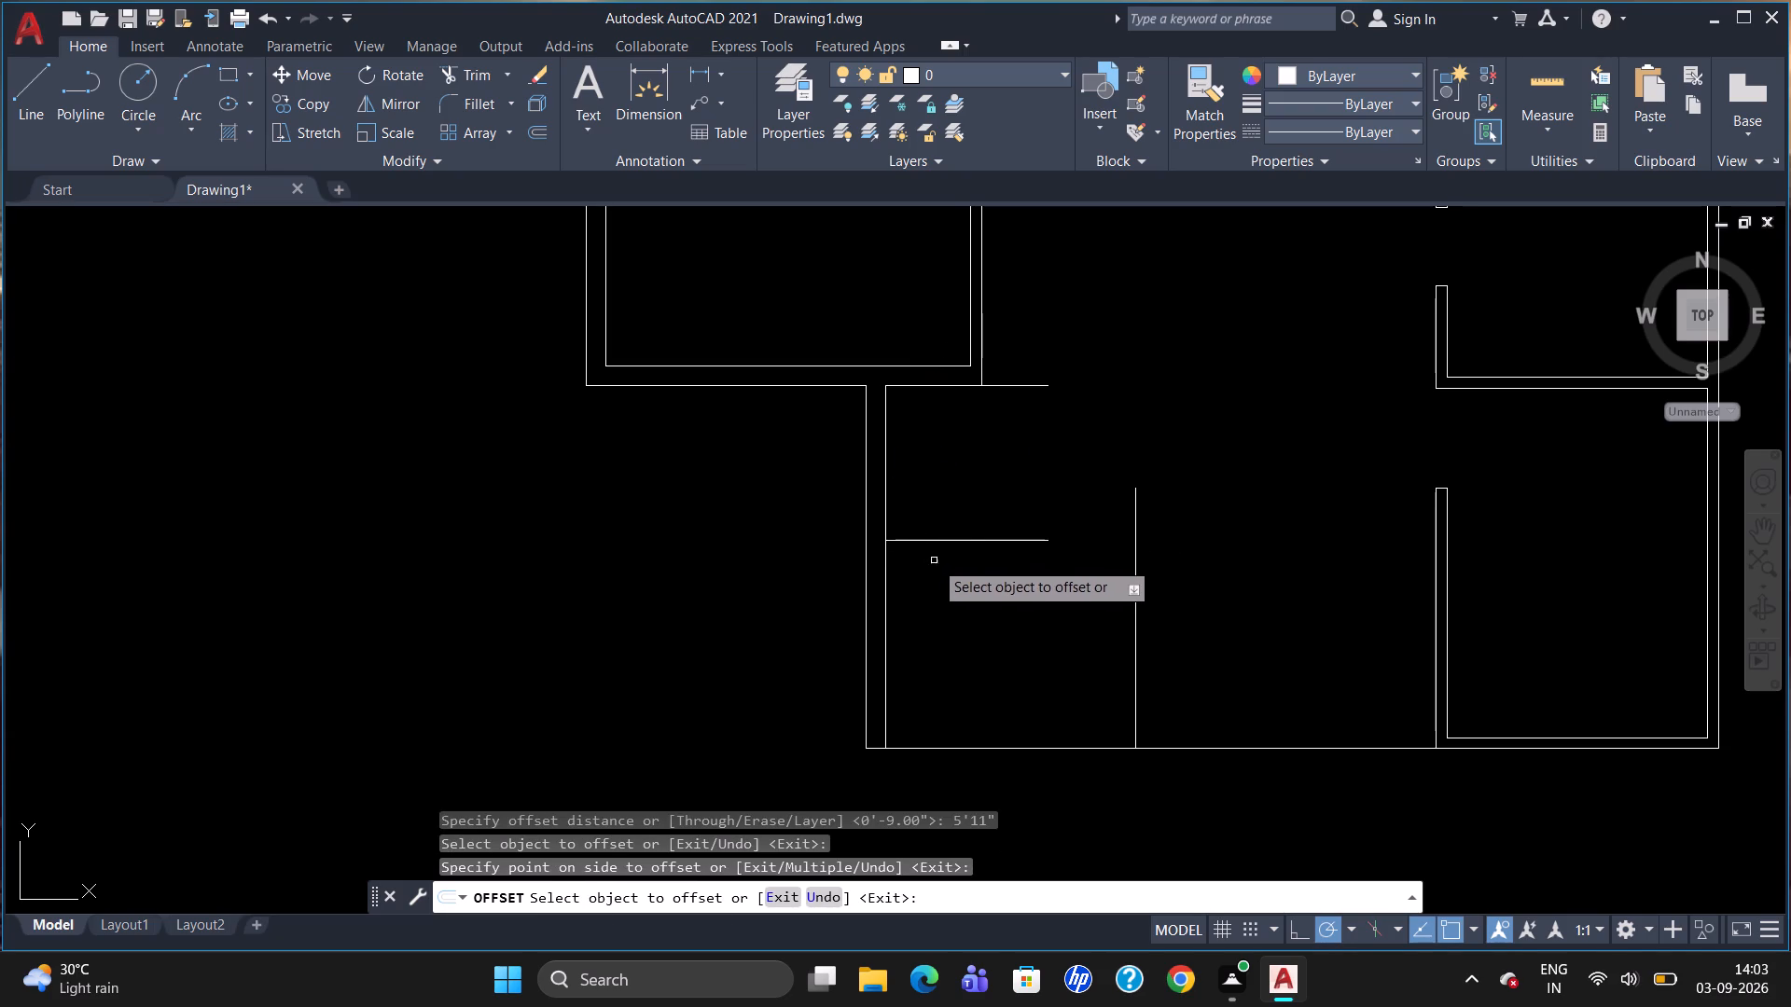
left_click(944, 540)
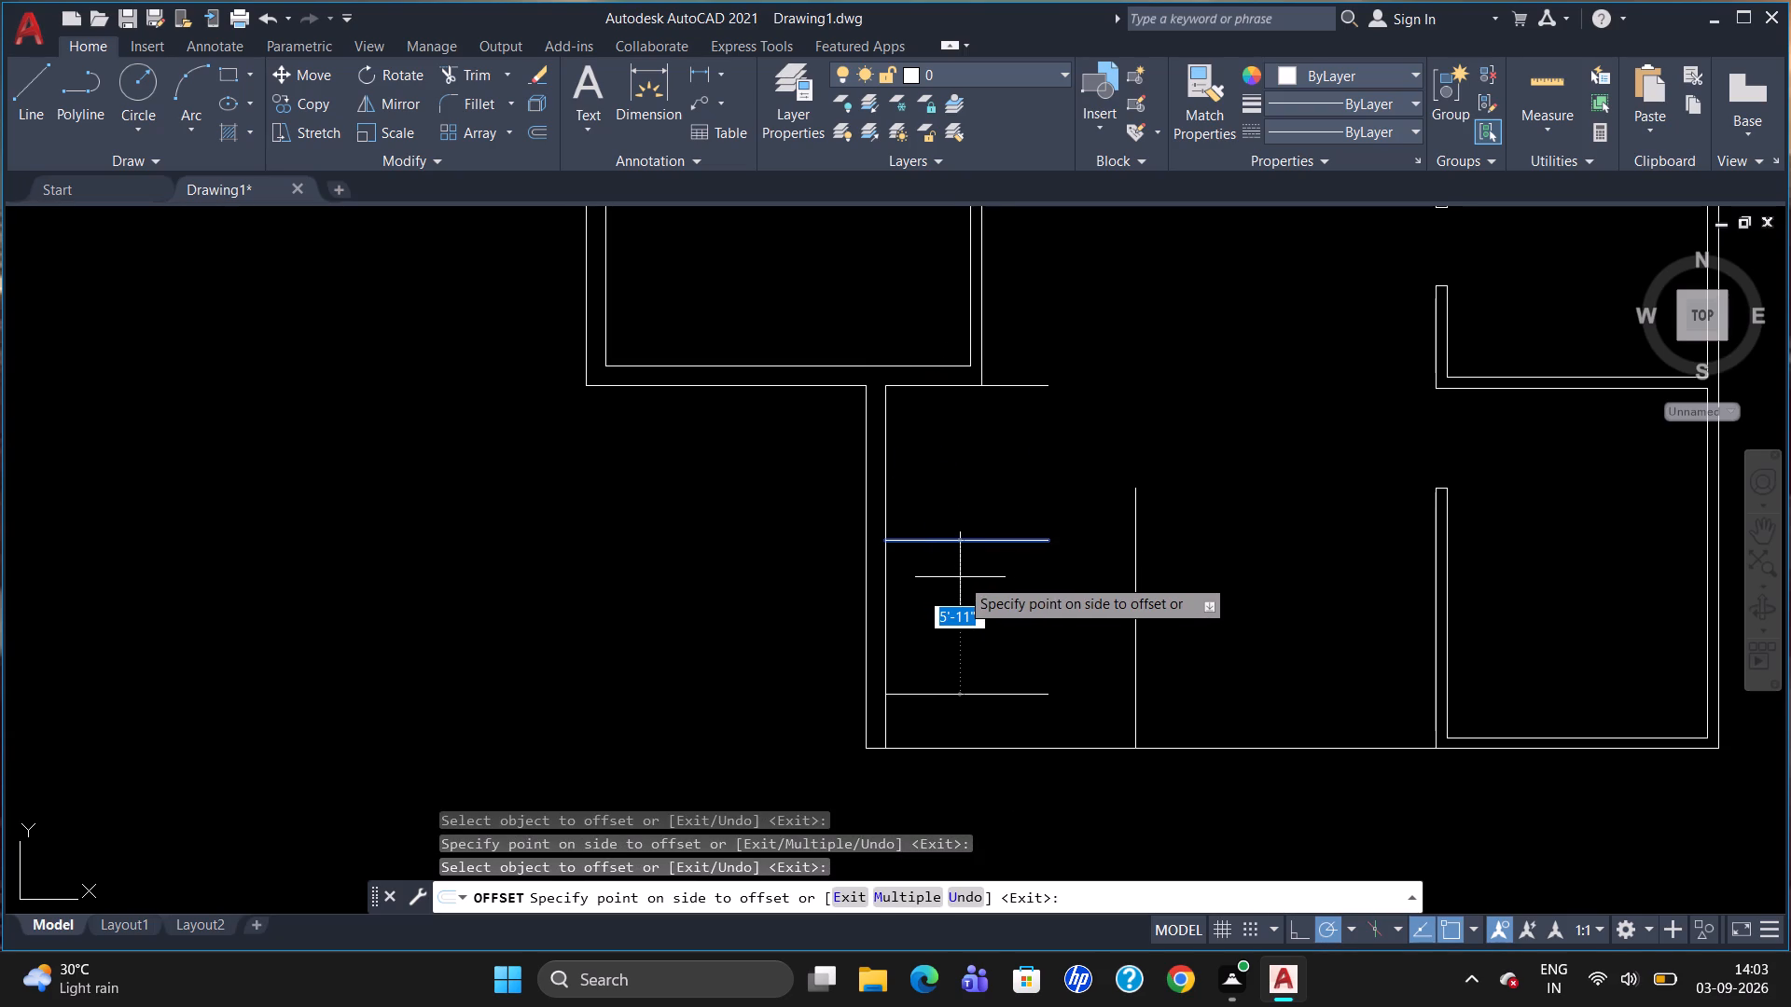
type("5\"")
key("Return")
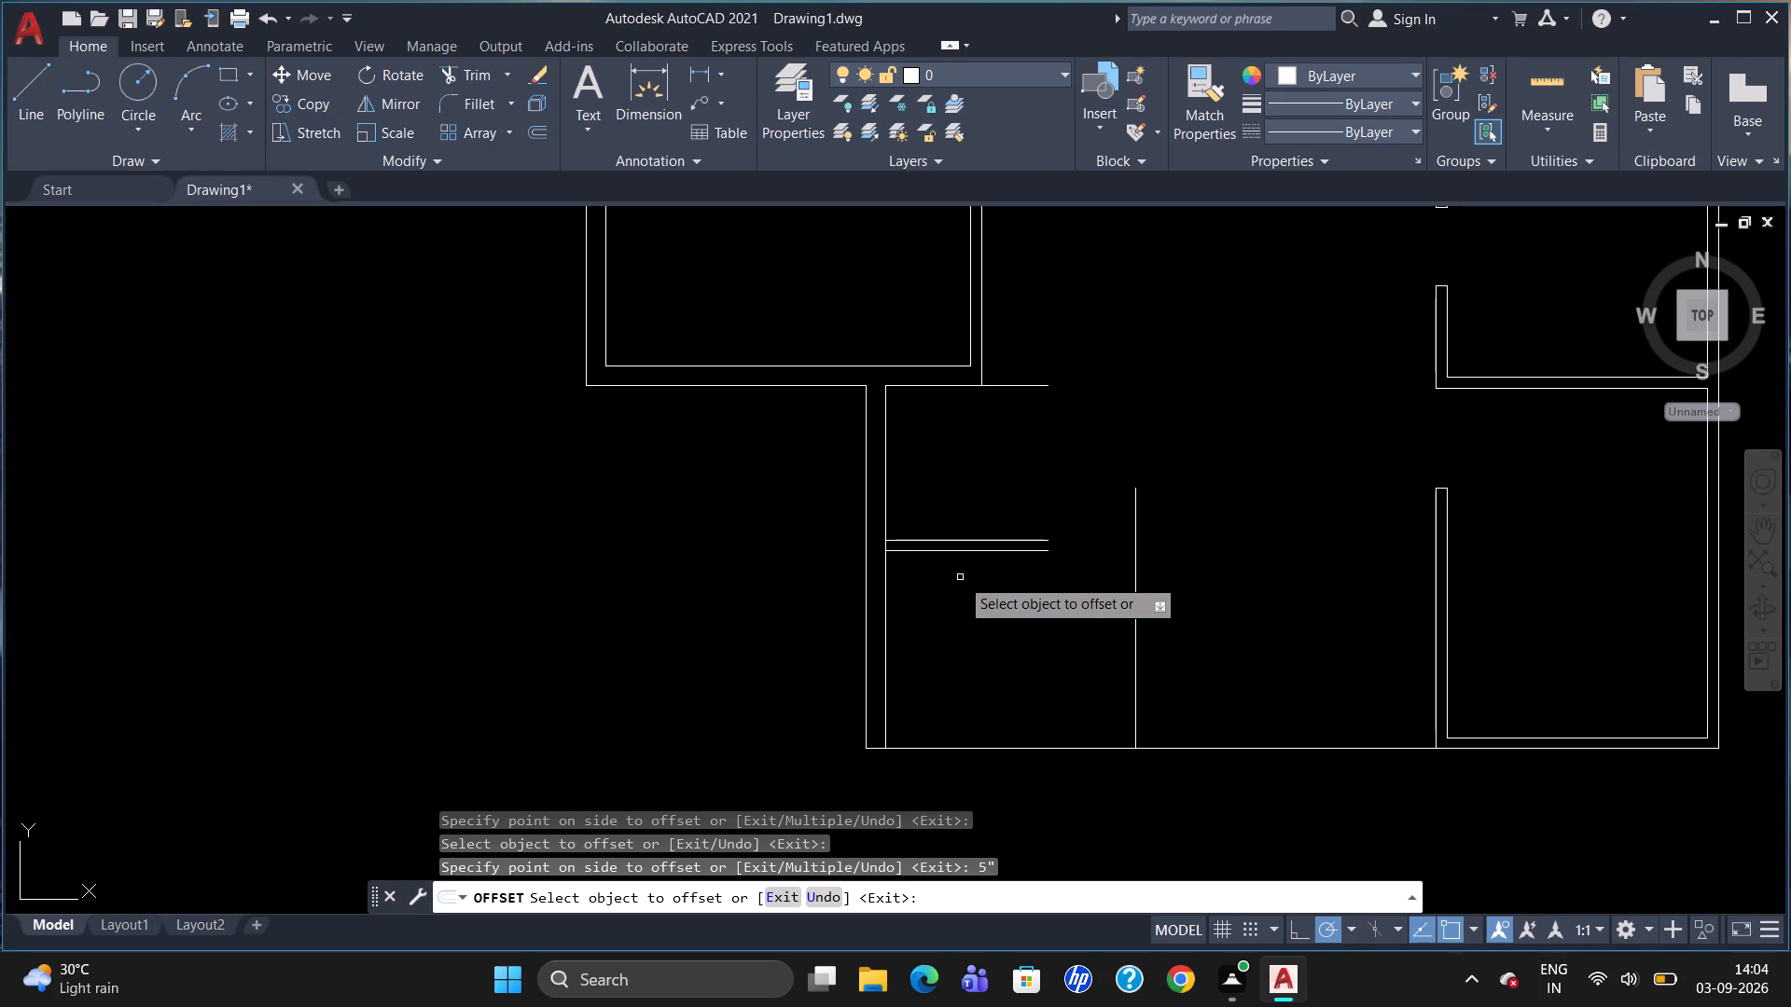
key("Escape")
Trim the new western wall's inner face between the two partition lines to open the junction.
type("TR")
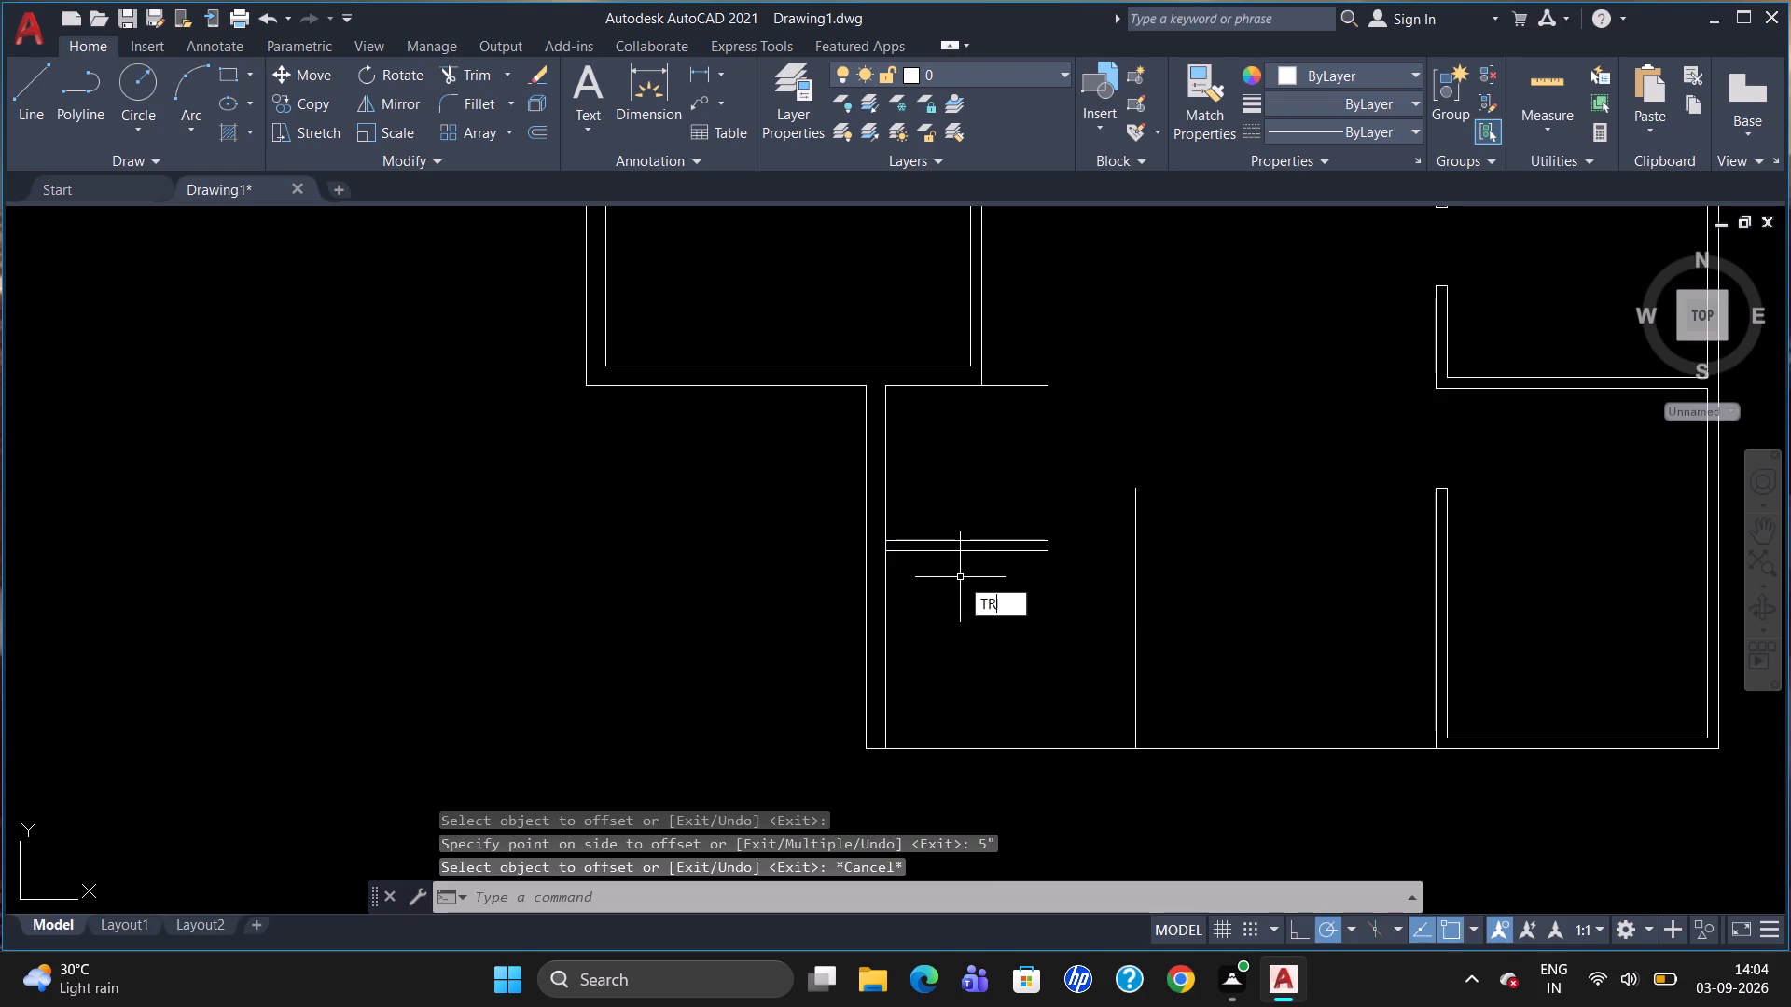
key("Return")
key("Return")
scroll(897, 476, "up", 2)
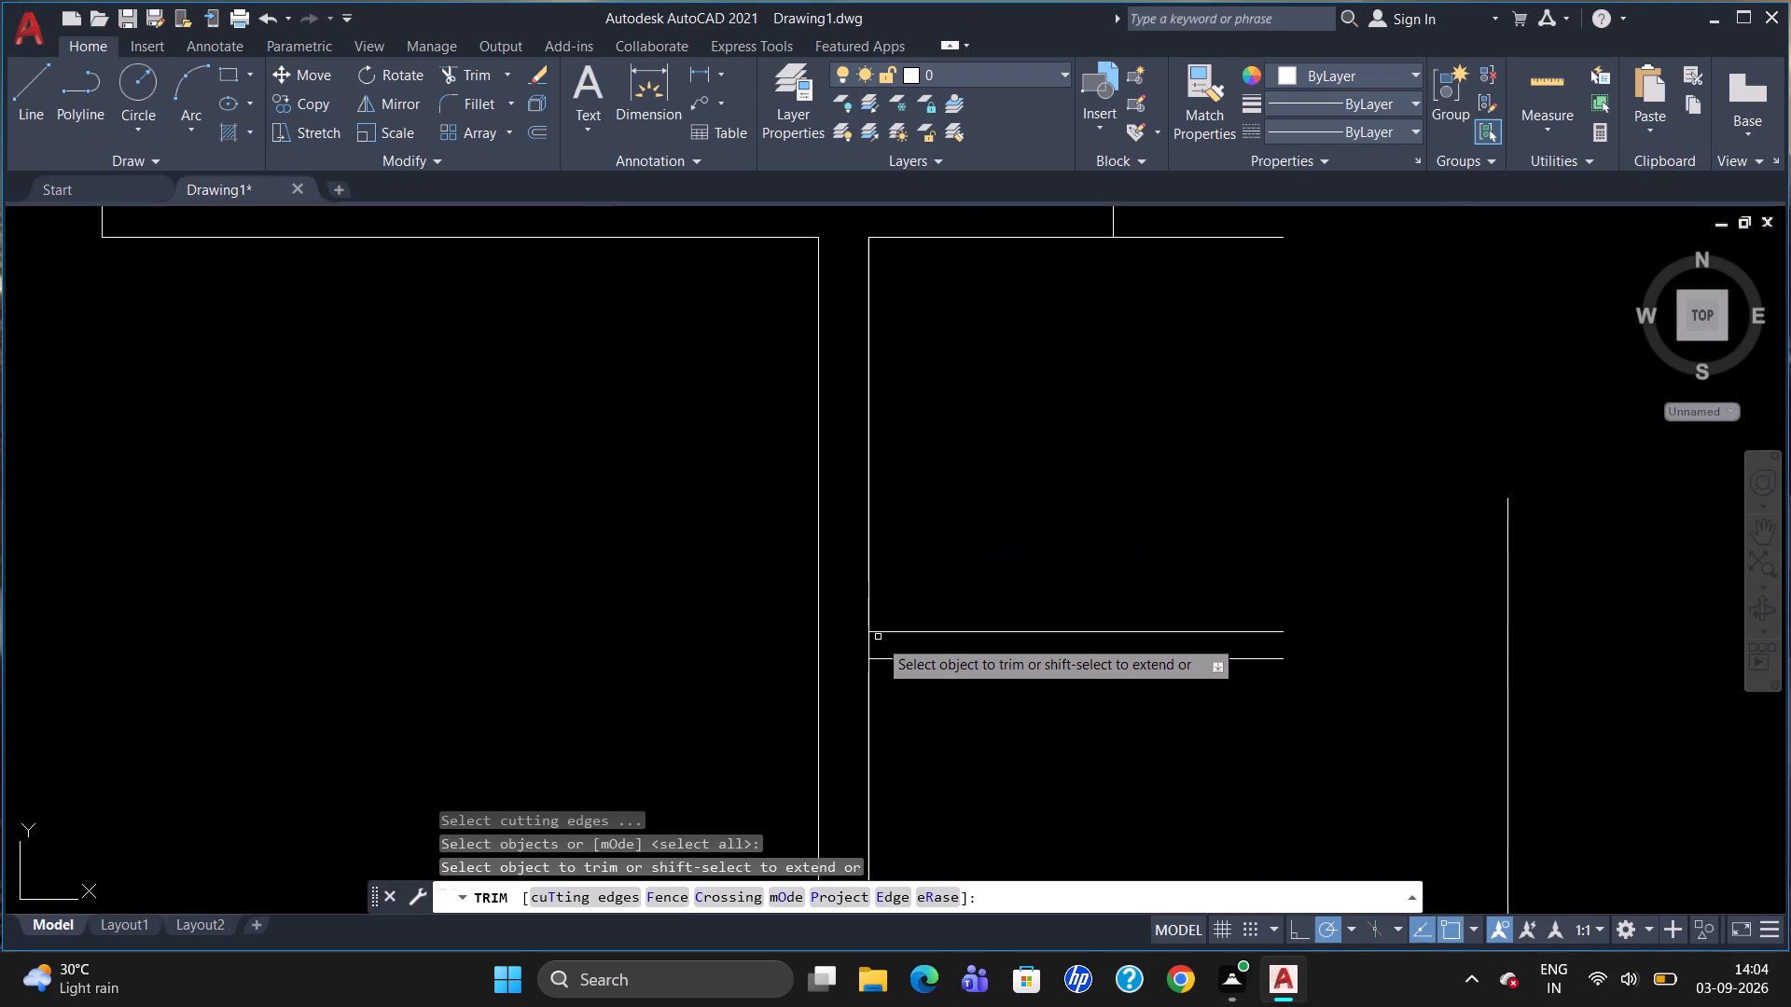
left_click(869, 644)
scroll(1118, 517, "down", 2)
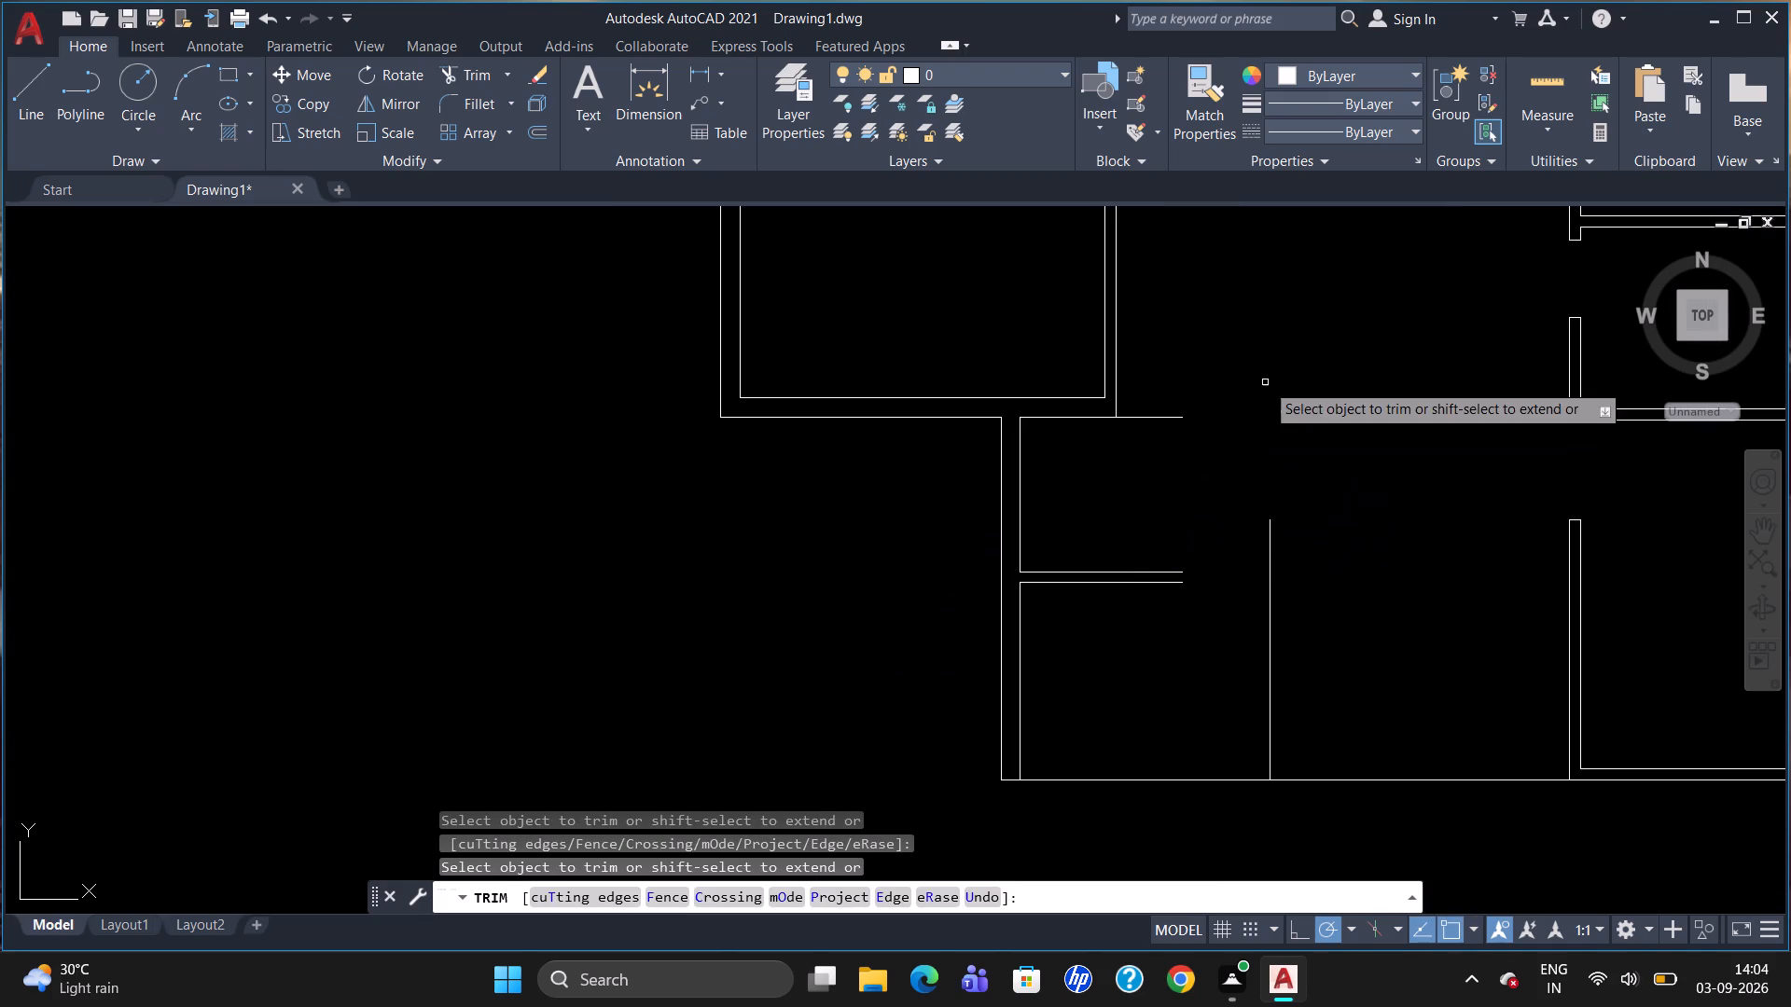
scroll(1267, 366, "up", 1)
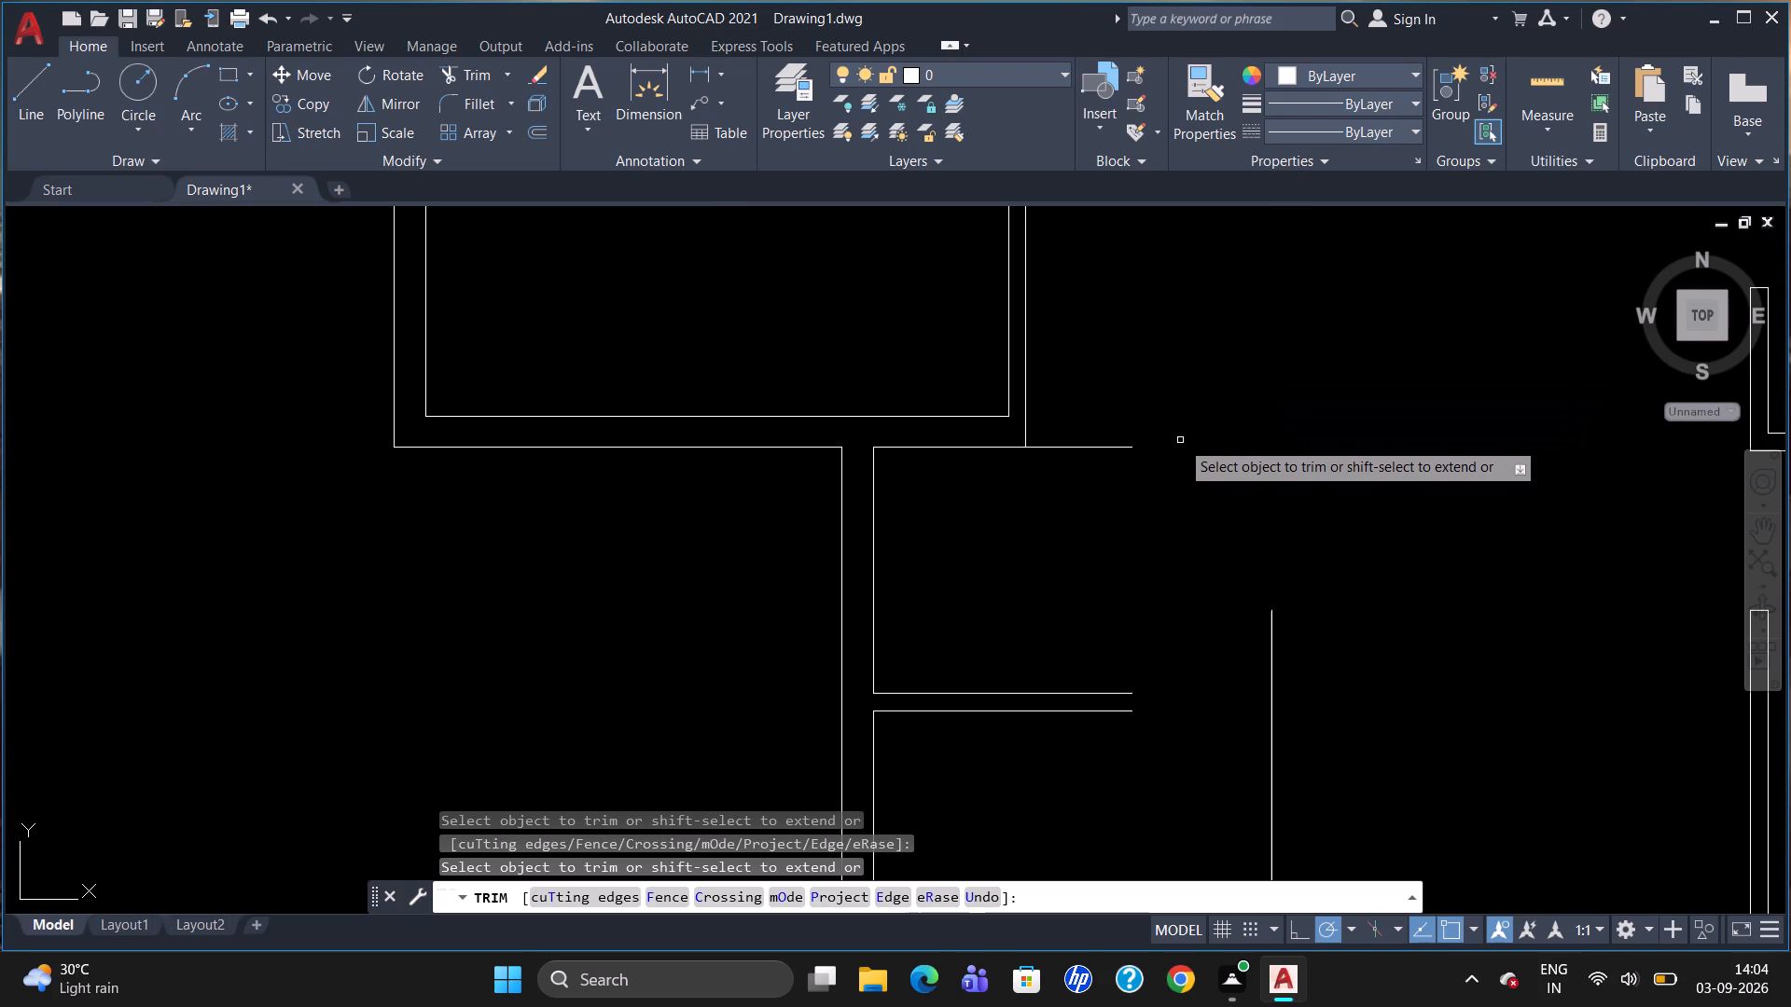
key("Escape")
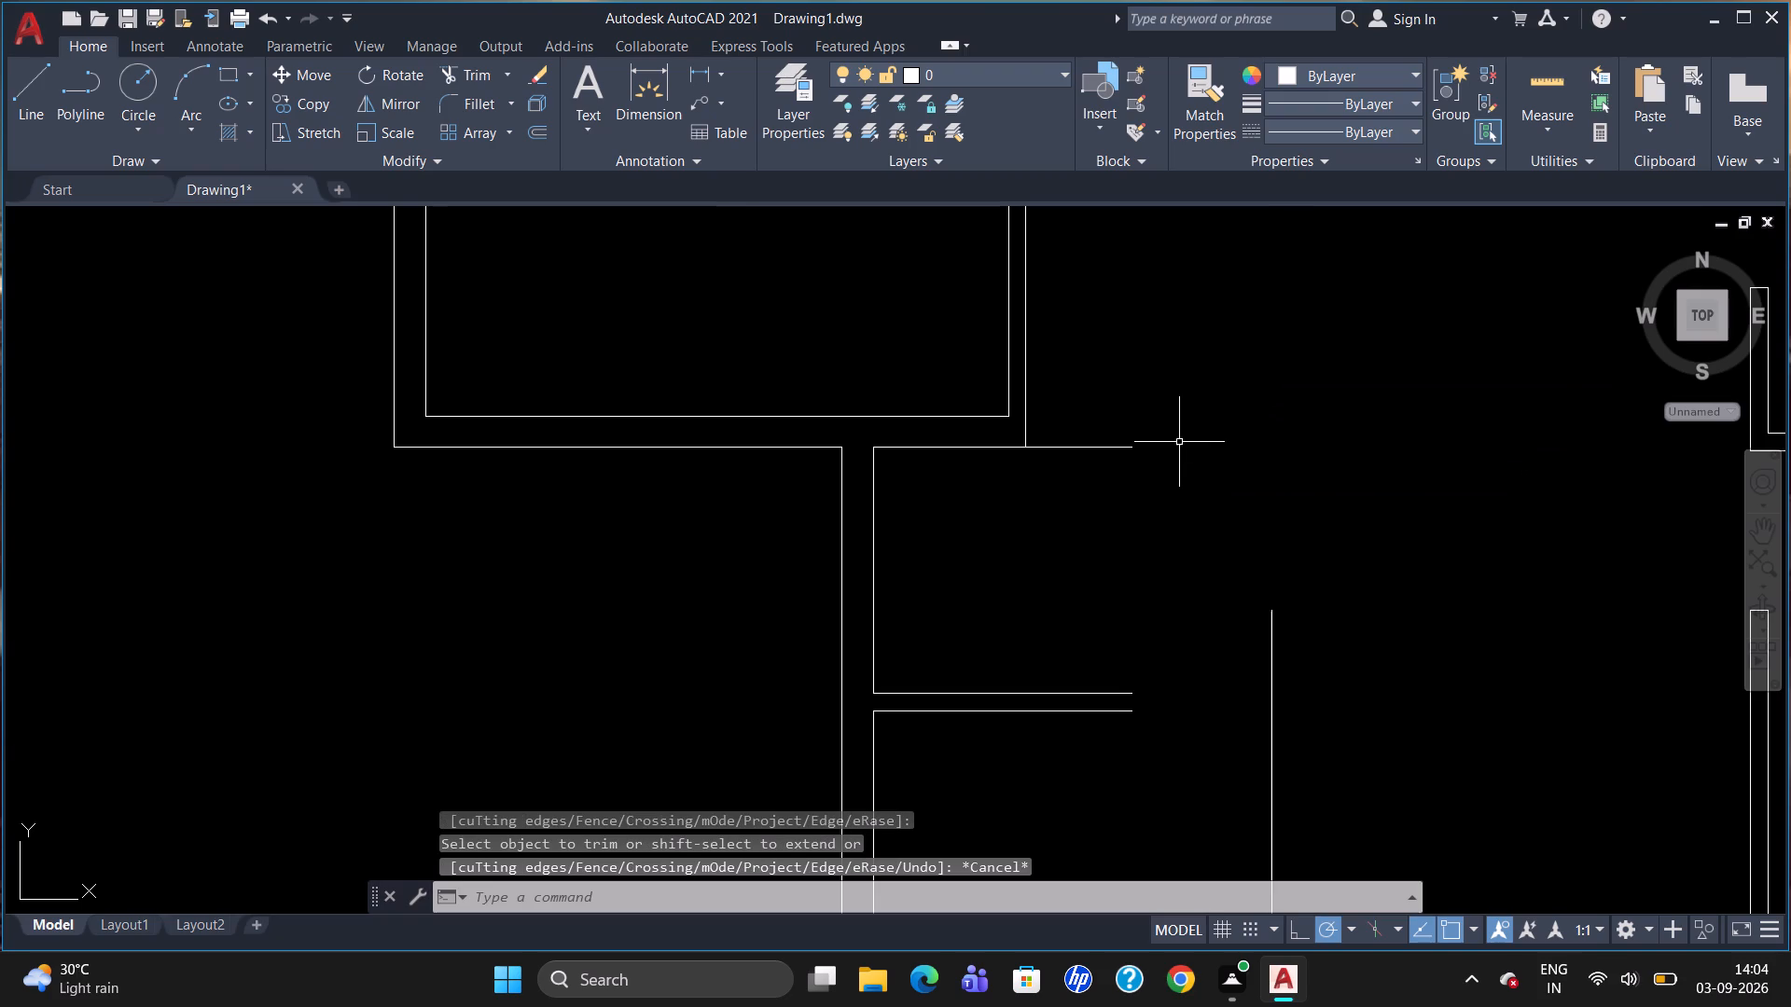
Extend both faces of the 5" partition east to the freestanding vertical line in the southern space.
scroll(1182, 548, "down", 2)
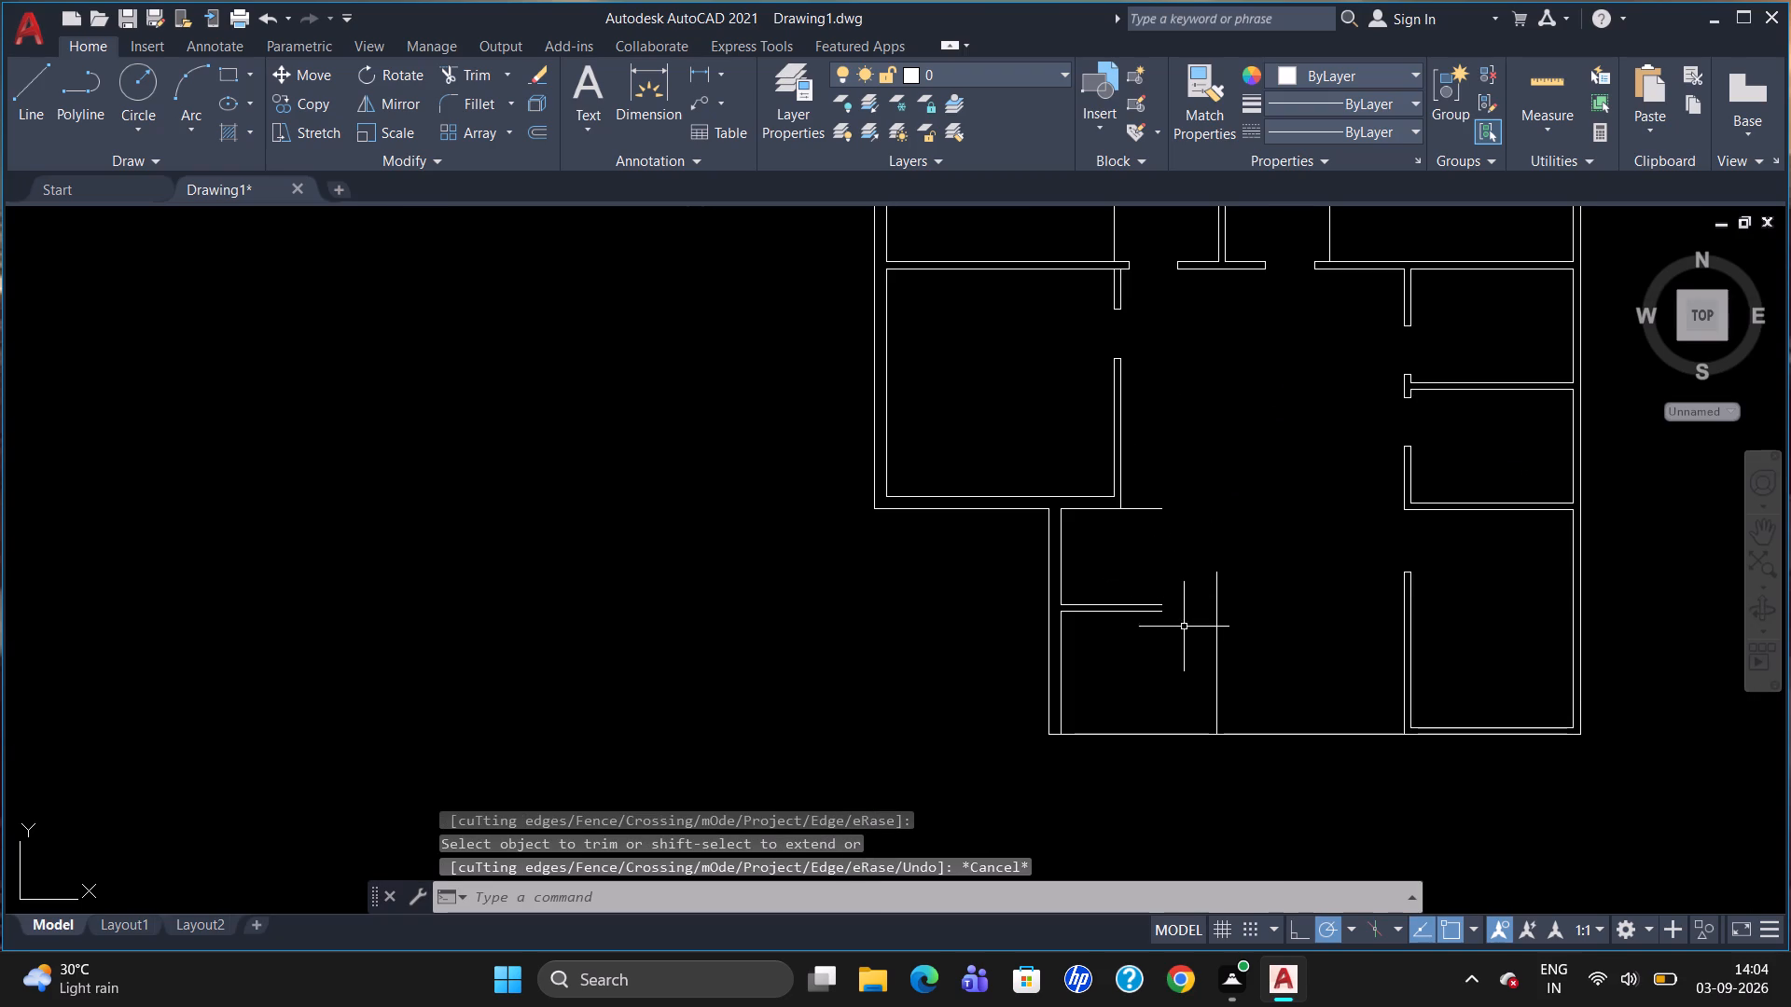
scroll(1184, 683, "up", 1)
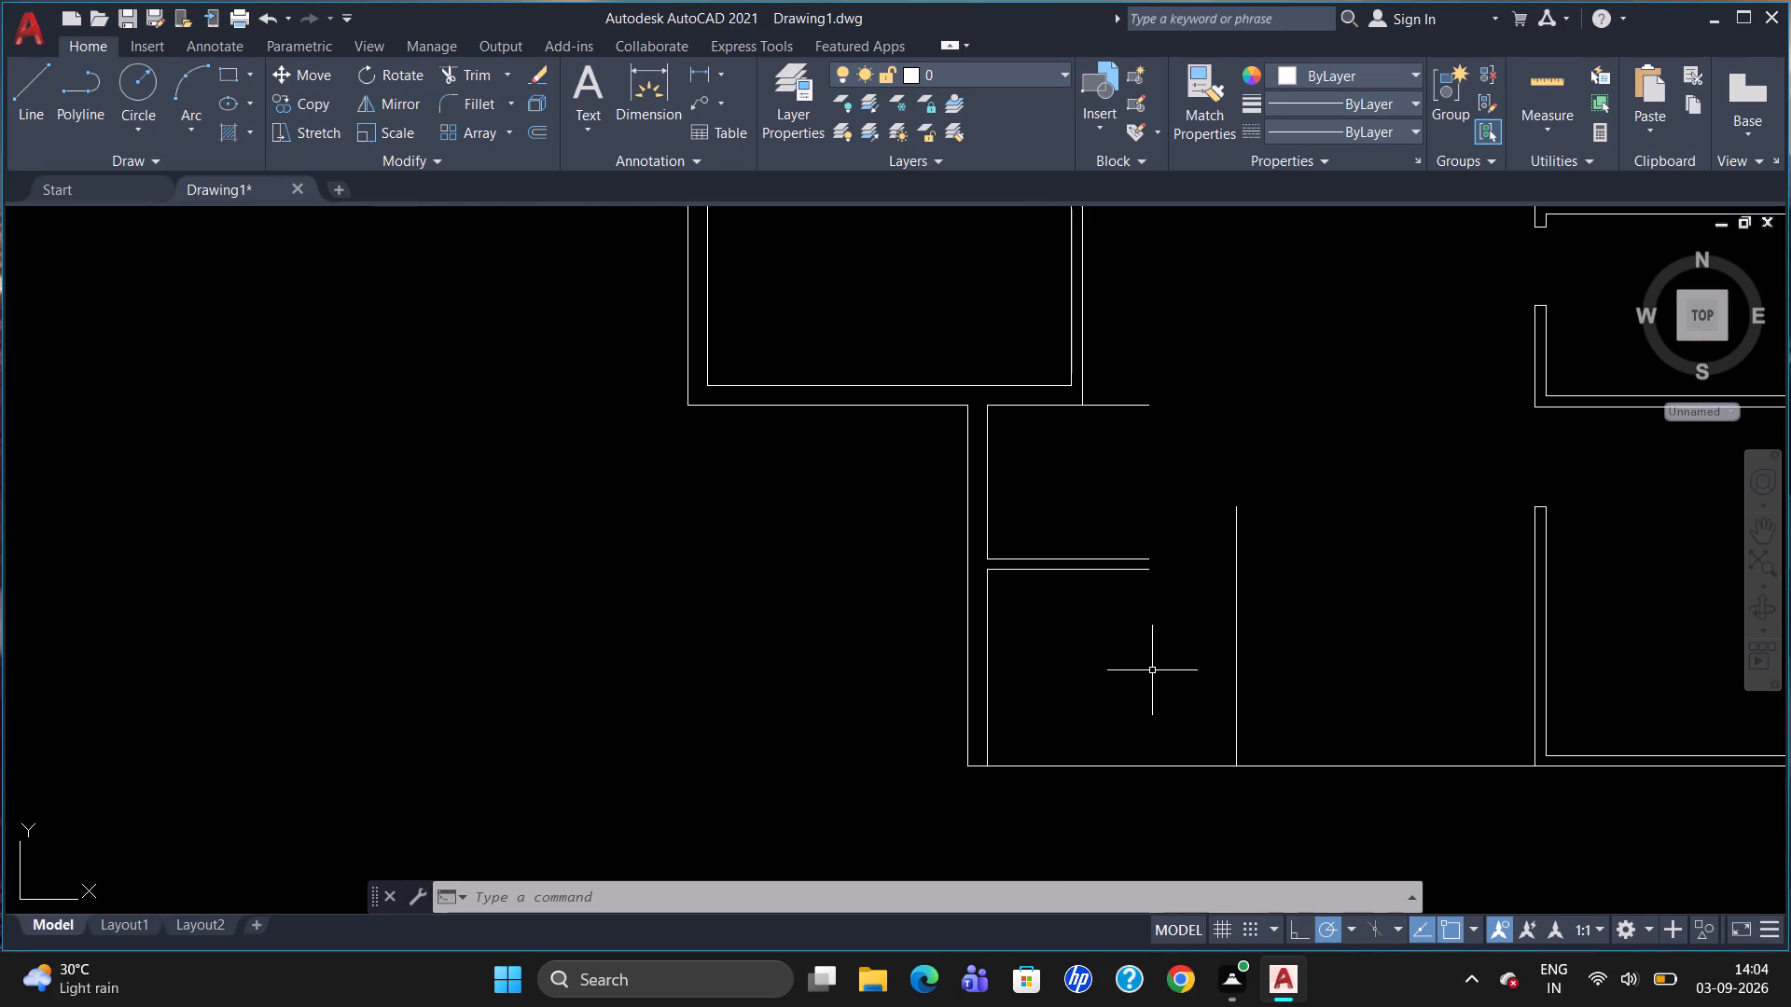
type("EX")
key("Return")
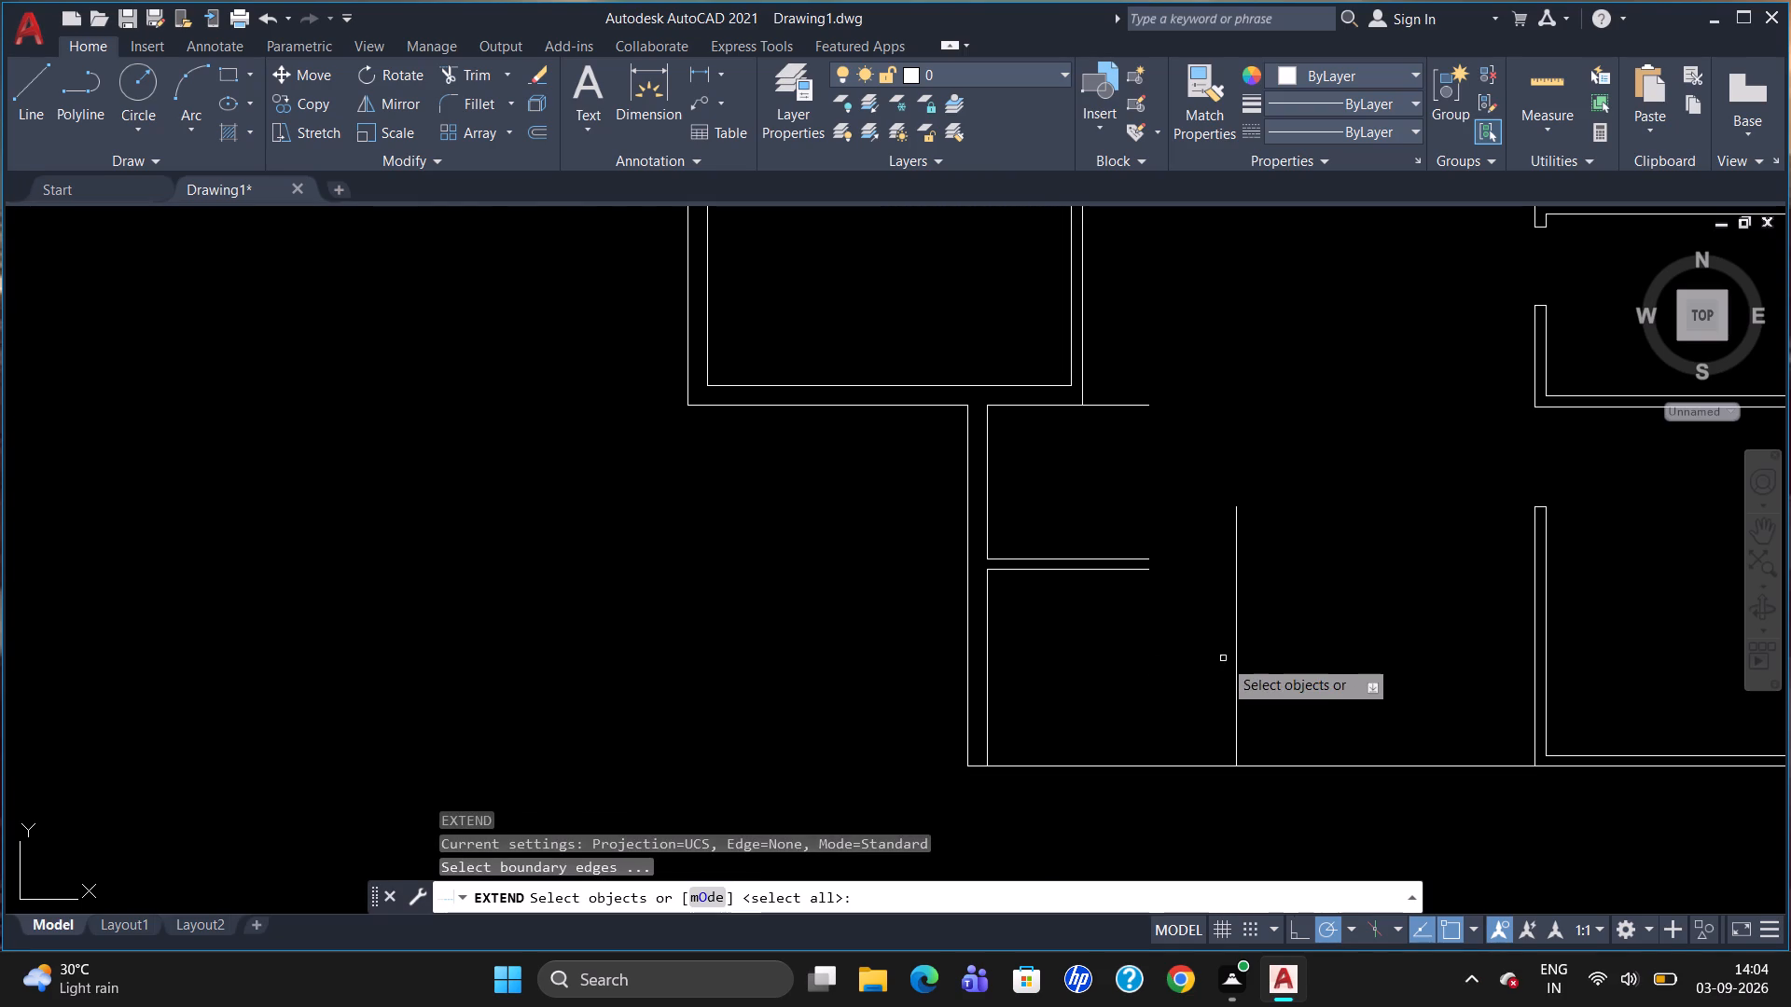
left_click(1234, 628)
key("Return")
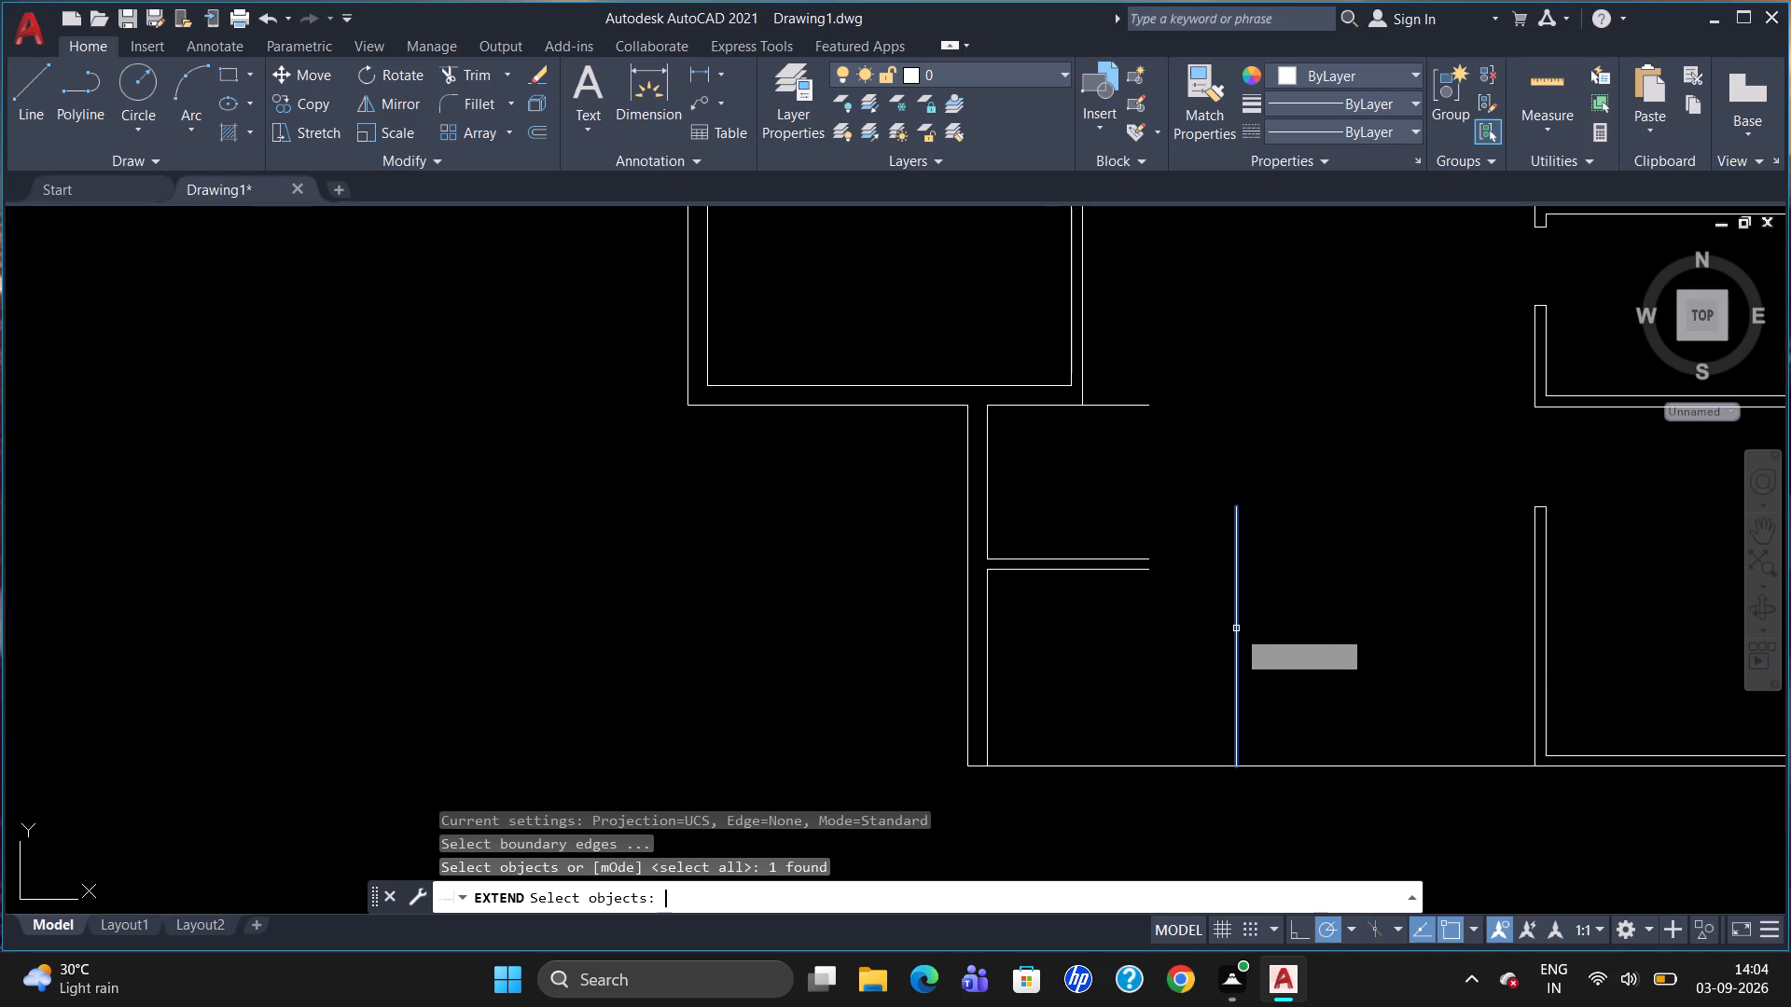
left_click(1075, 563)
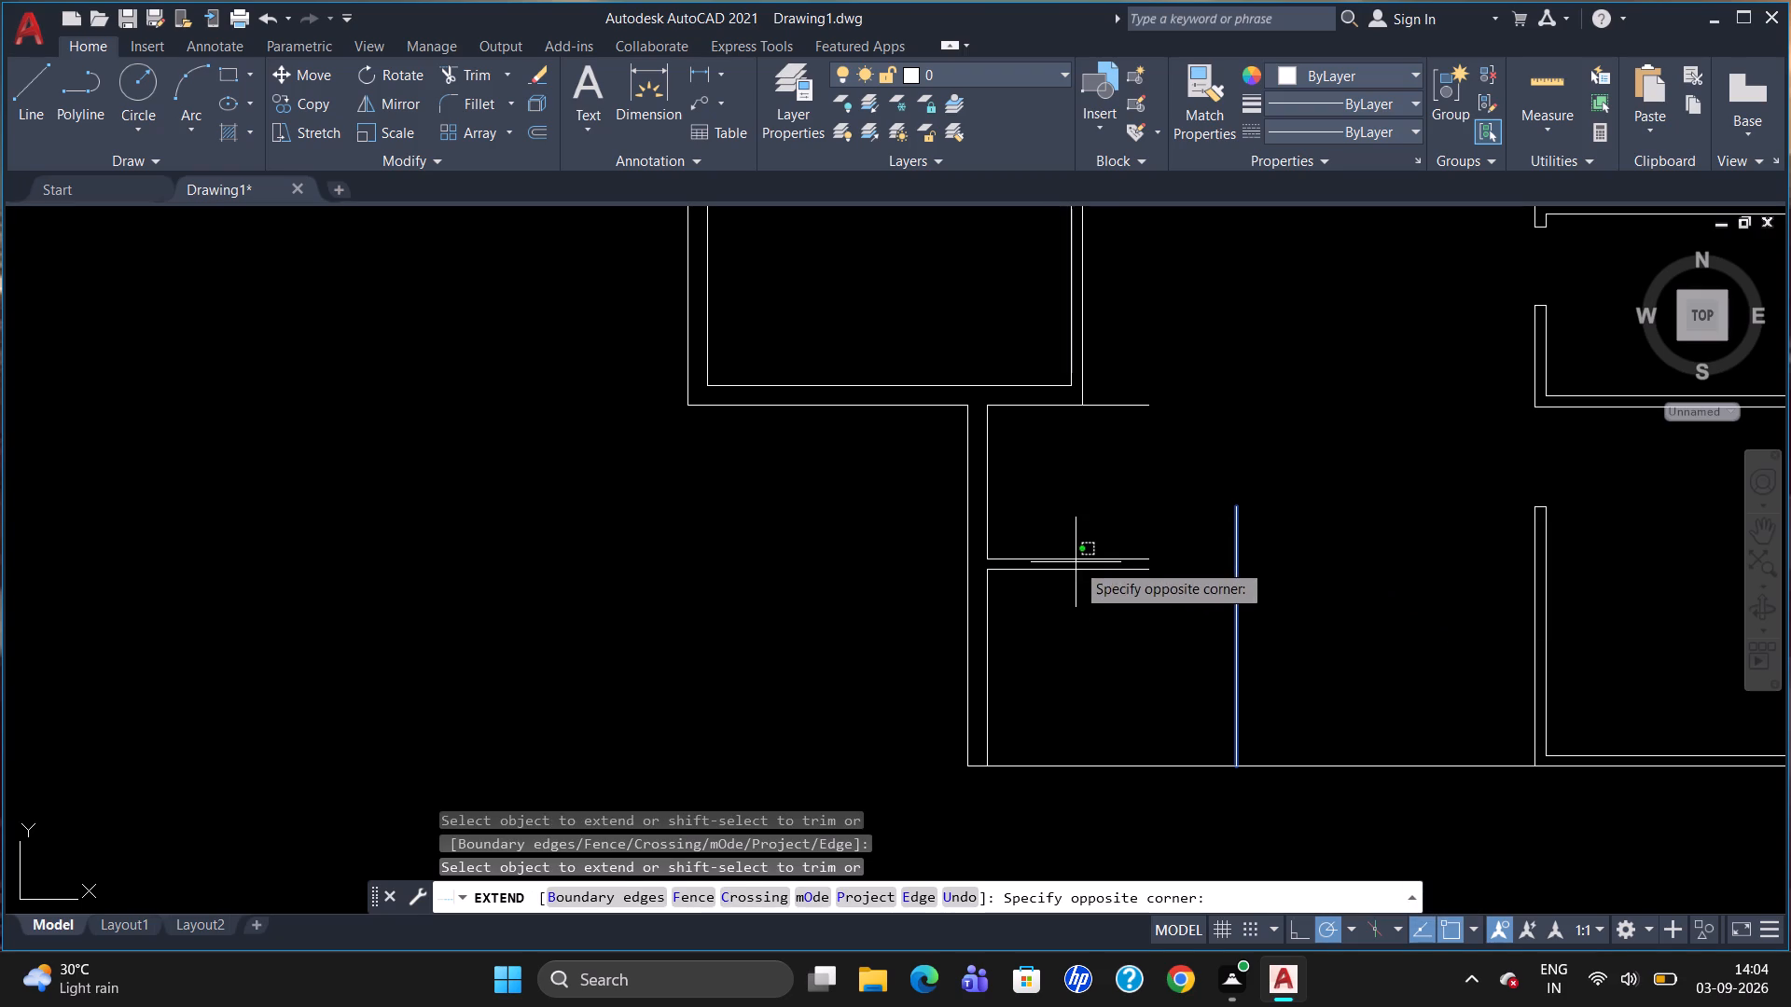
left_click(1077, 572)
left_click(1081, 557)
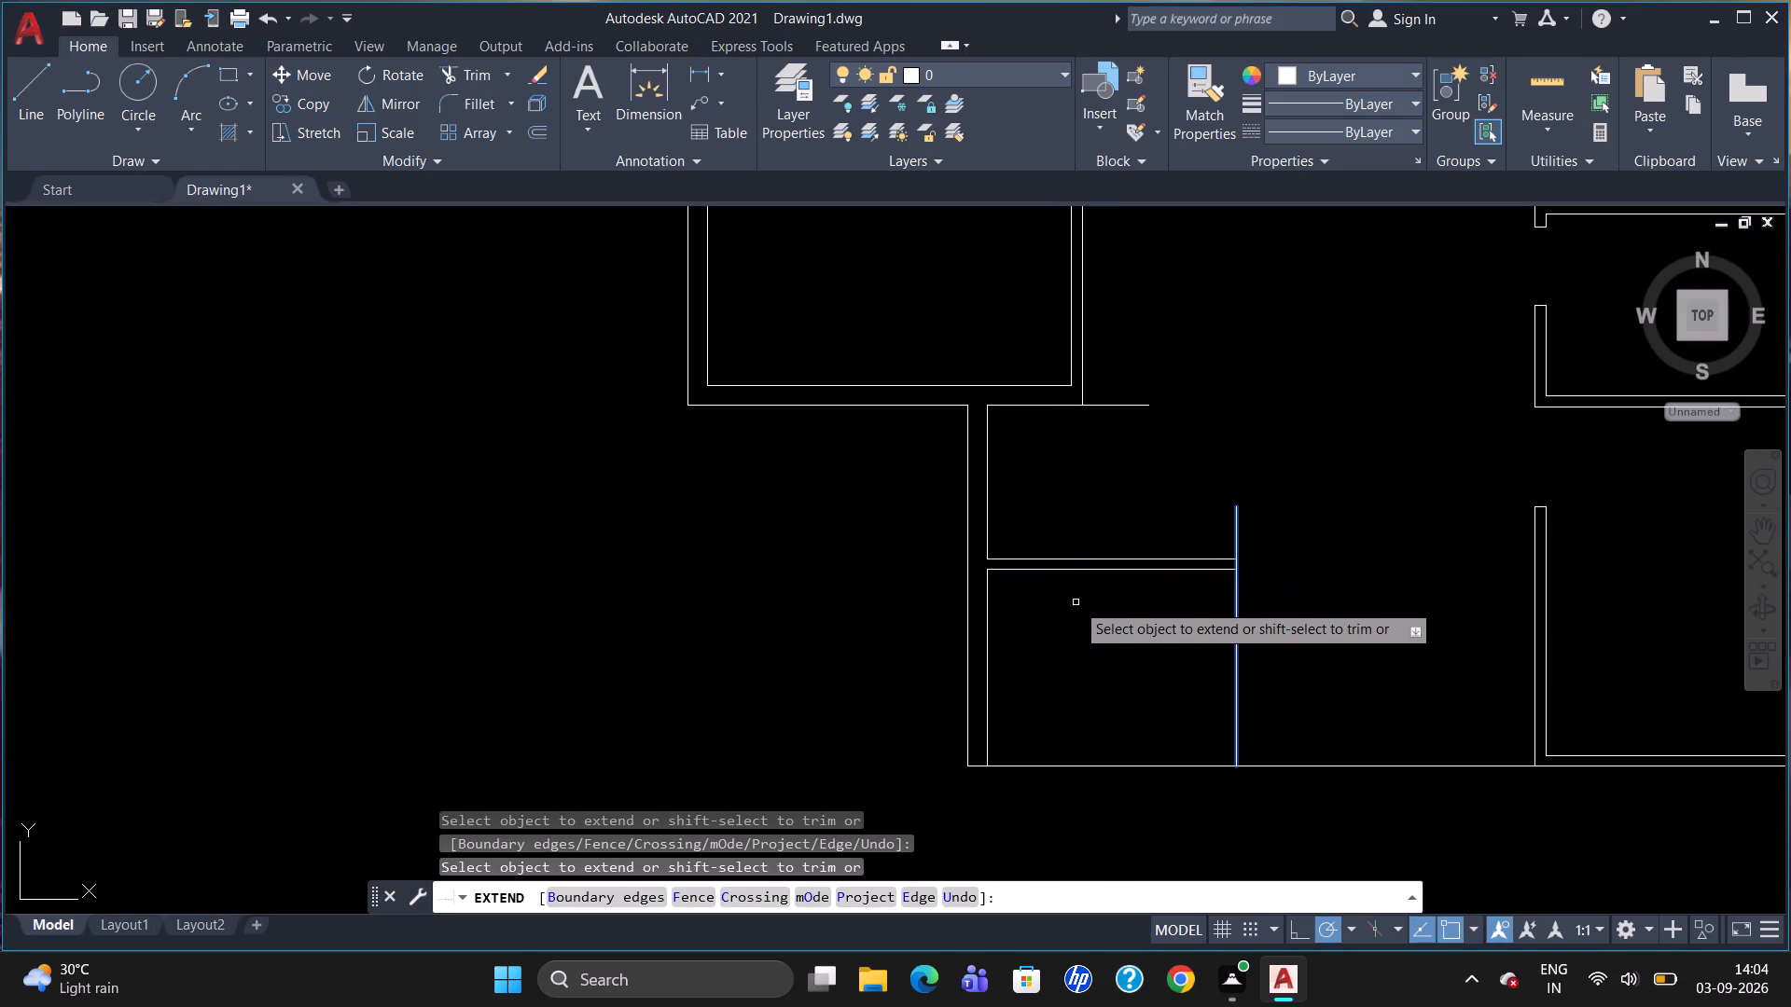
key("Escape")
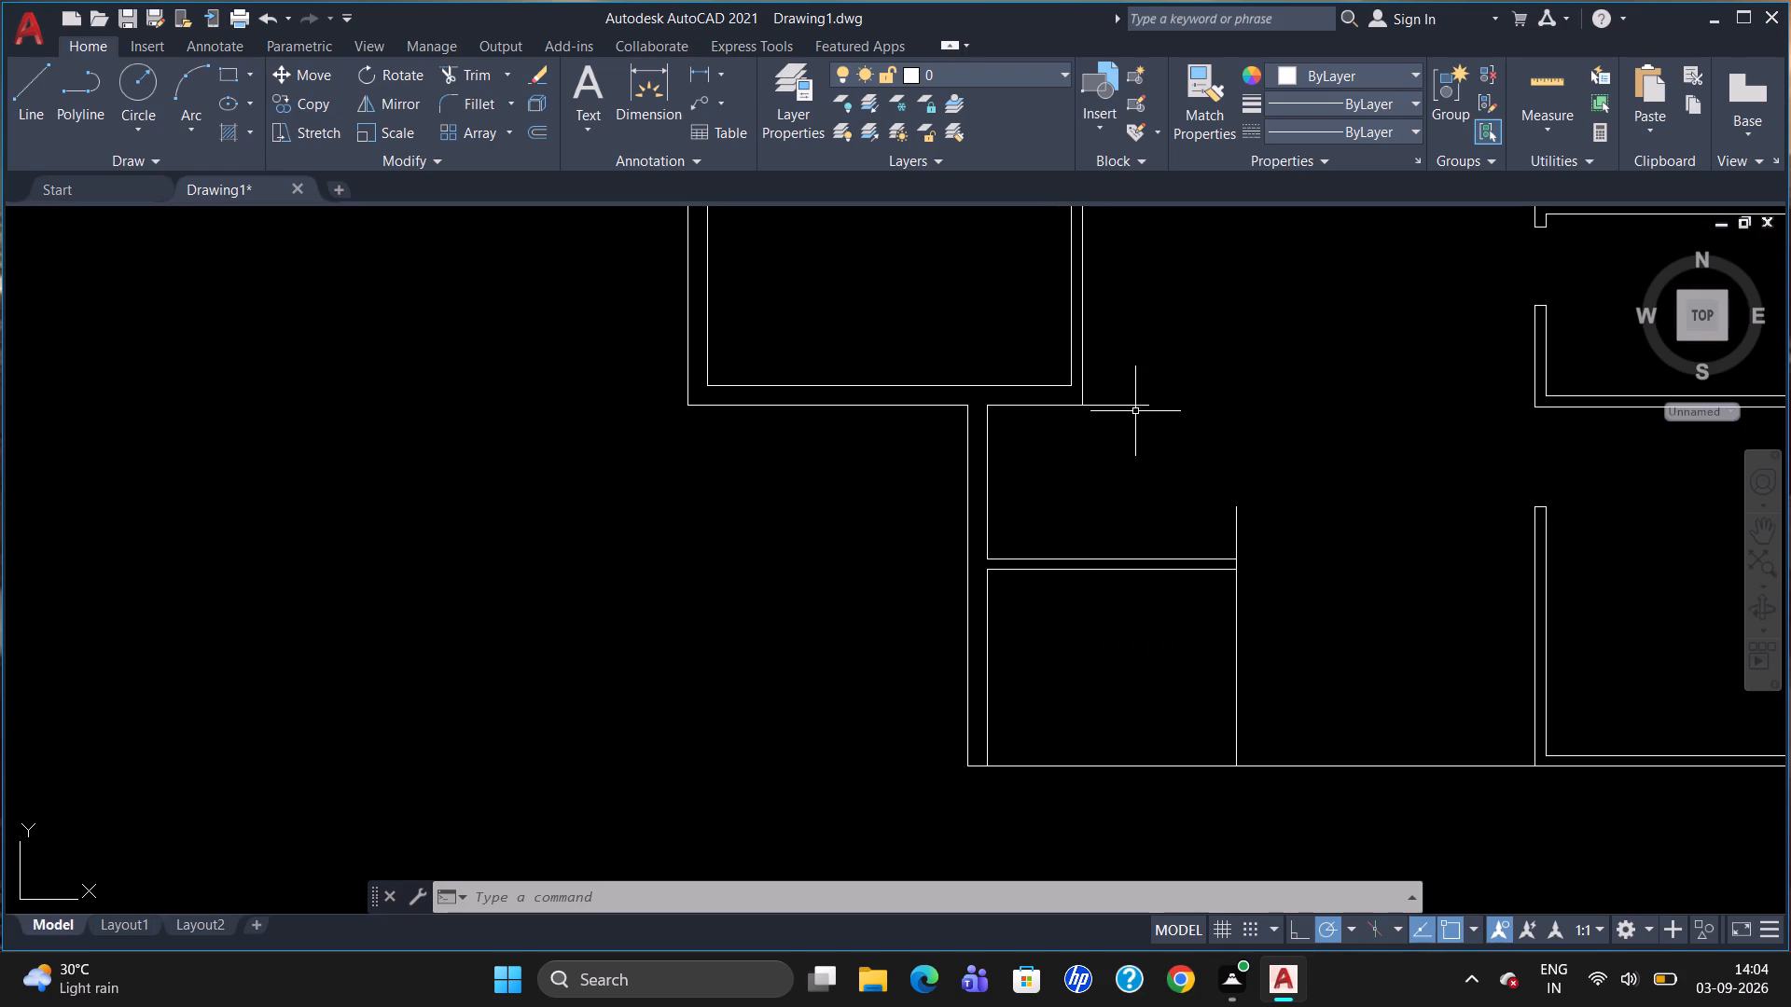
Trim away the freestanding vertical line between the partition's lower face and the south outline.
scroll(1108, 372, "up", 2)
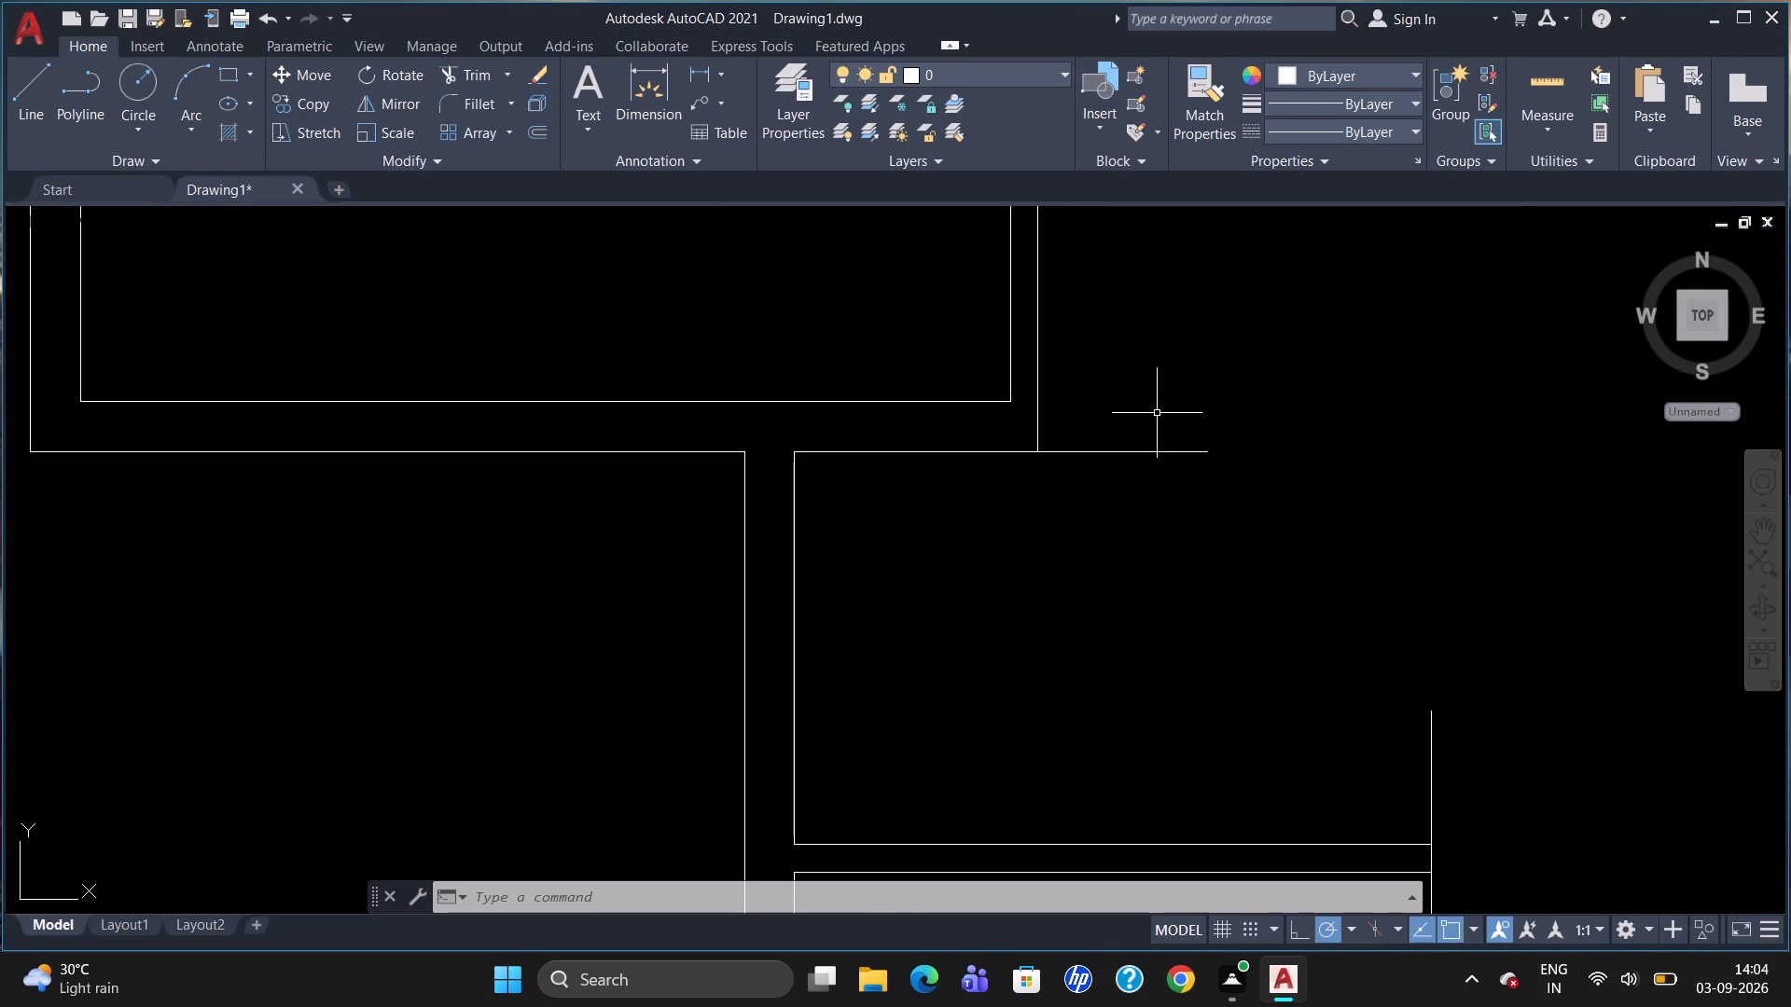
scroll(1231, 393, "down", 2)
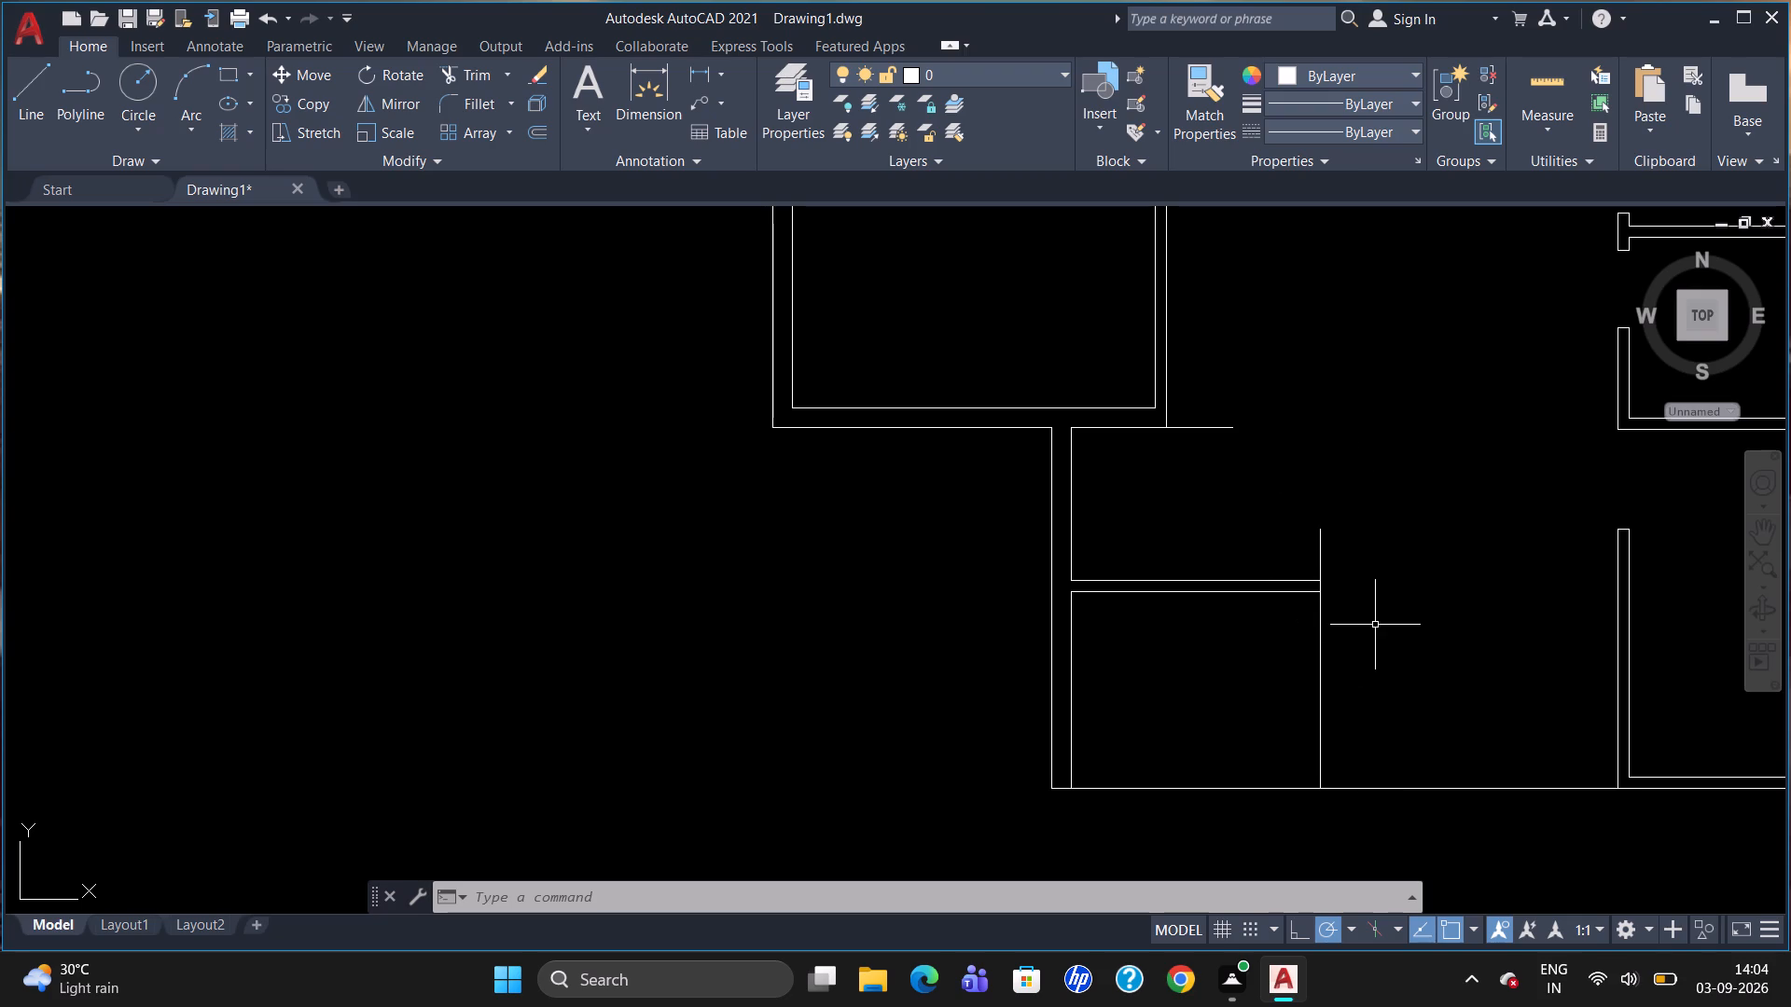
type("TR")
key("Return")
key("Return")
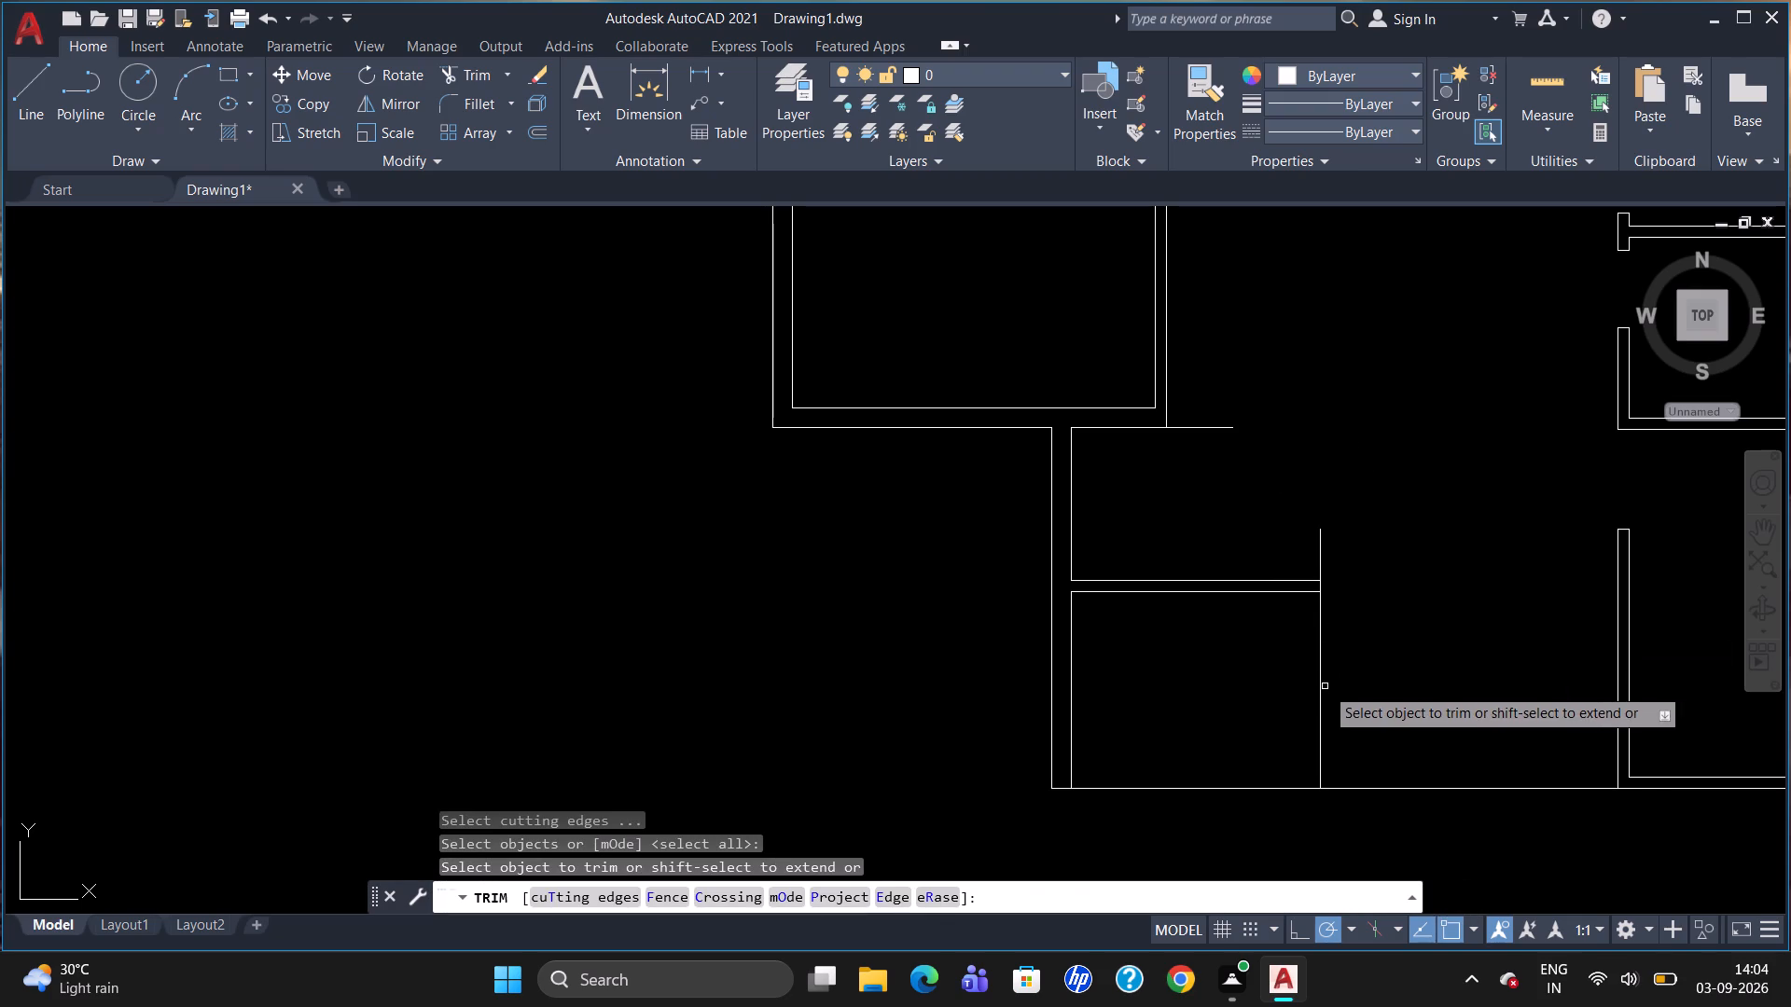
left_click(1324, 690)
left_click(1306, 700)
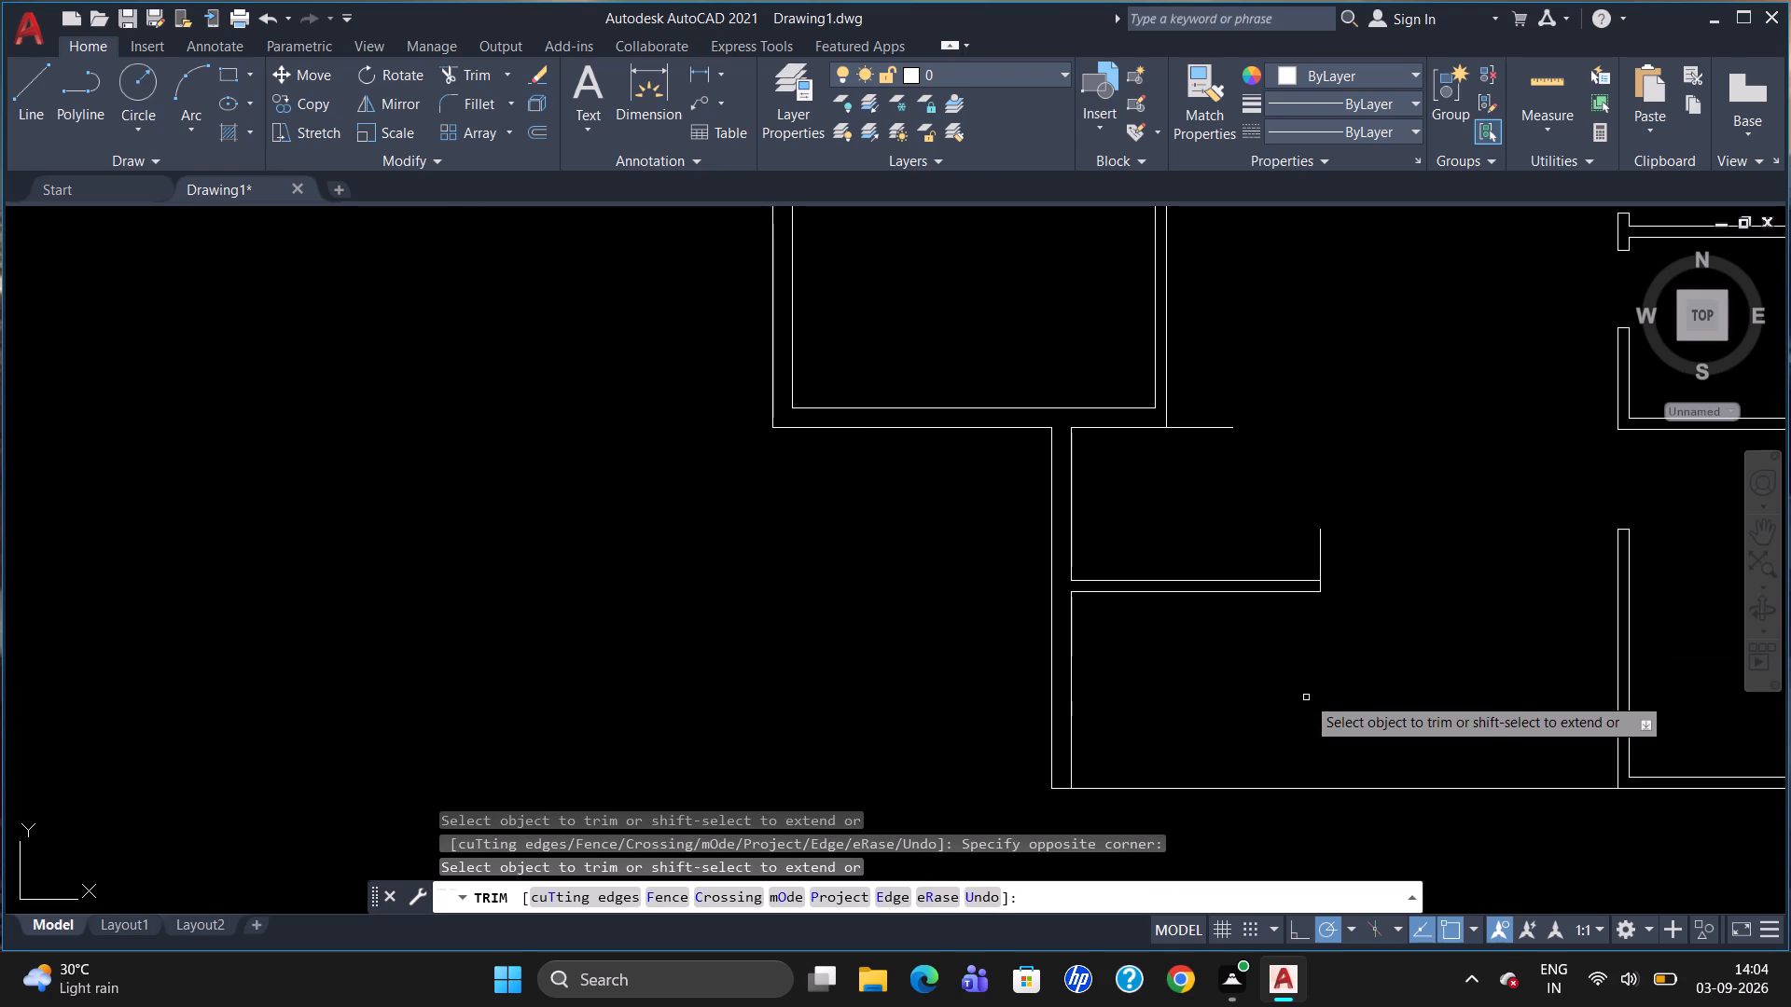
Draw a line continuing the small southwestern room's upper horizontal line east, past the freestanding vertical line below.
scroll(1305, 537, "up", 1)
scroll(1289, 605, "down", 1)
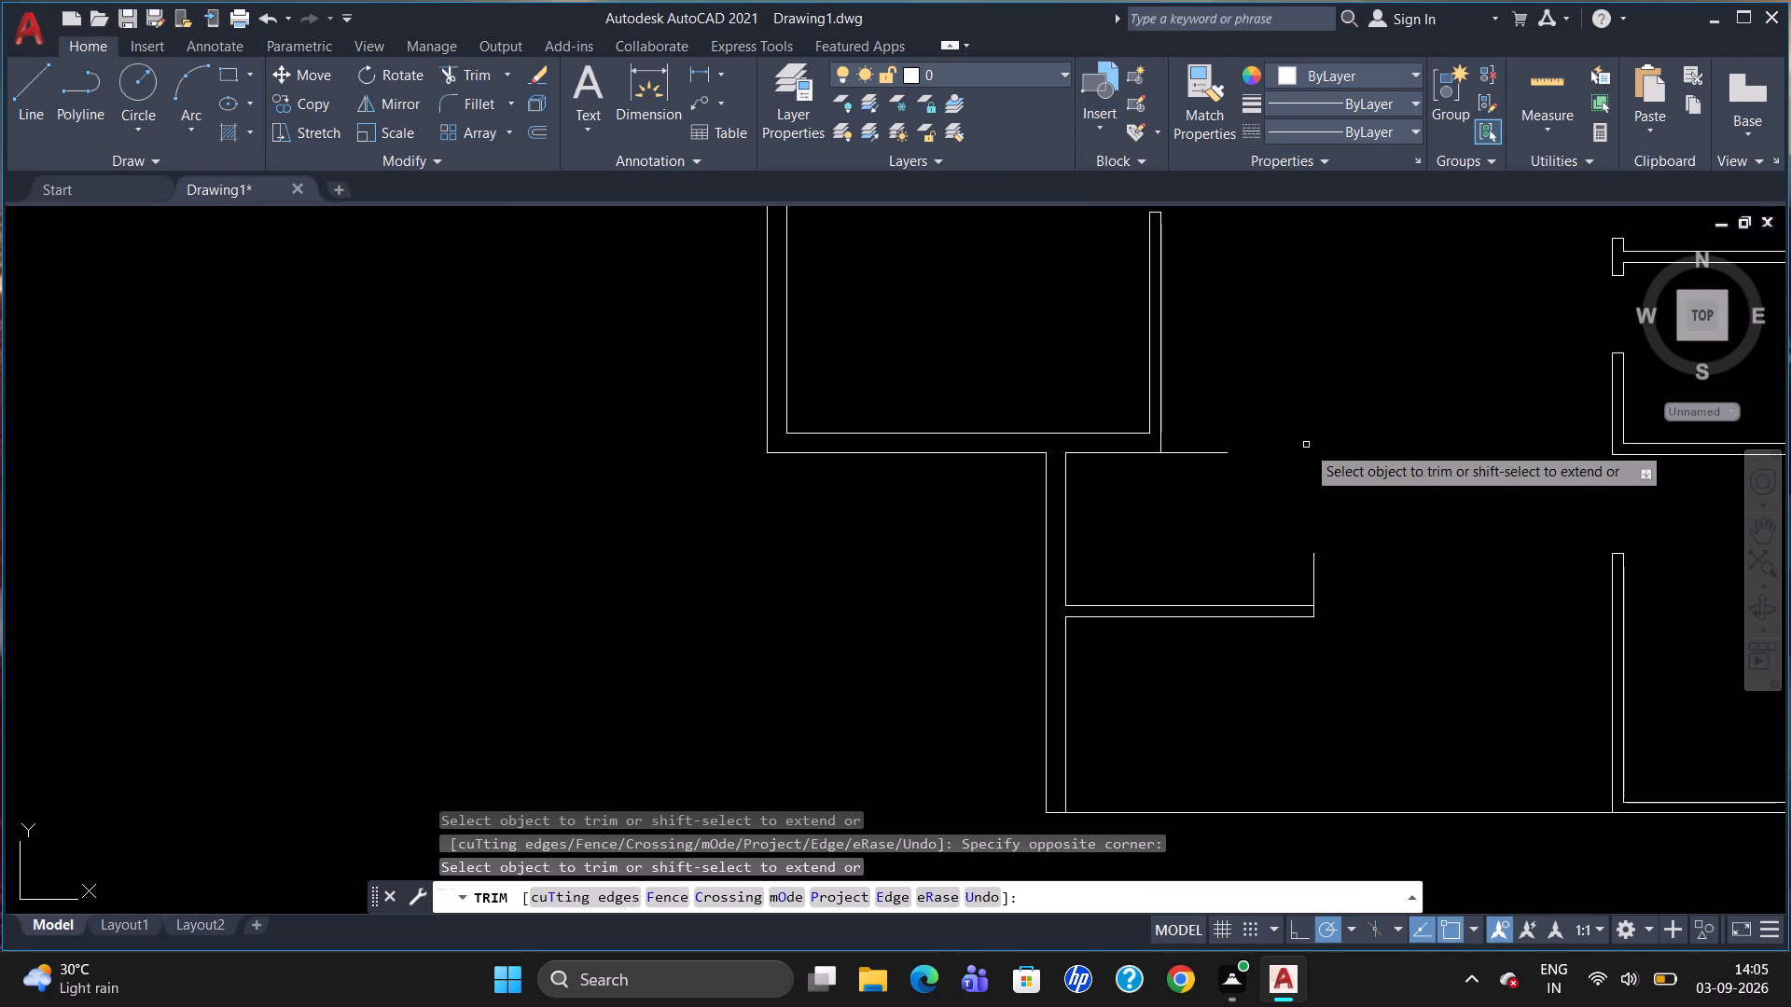
key("l")
key("Return")
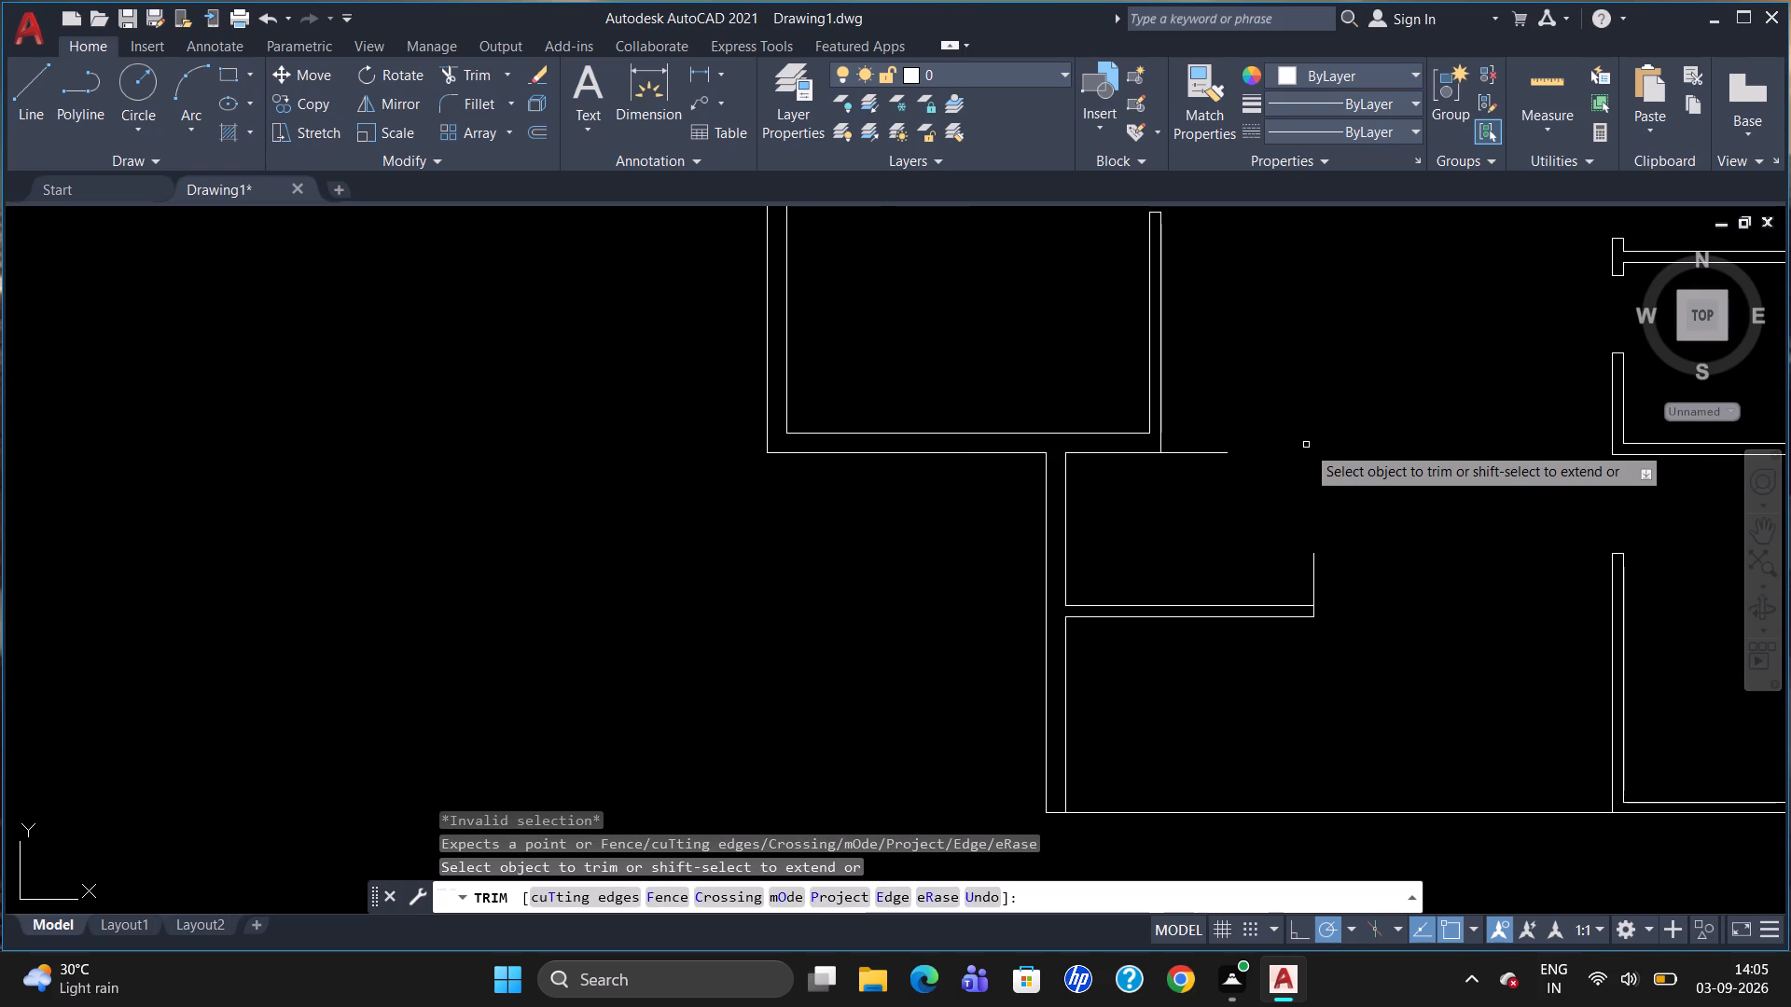
key("Escape")
key("l")
key("Return")
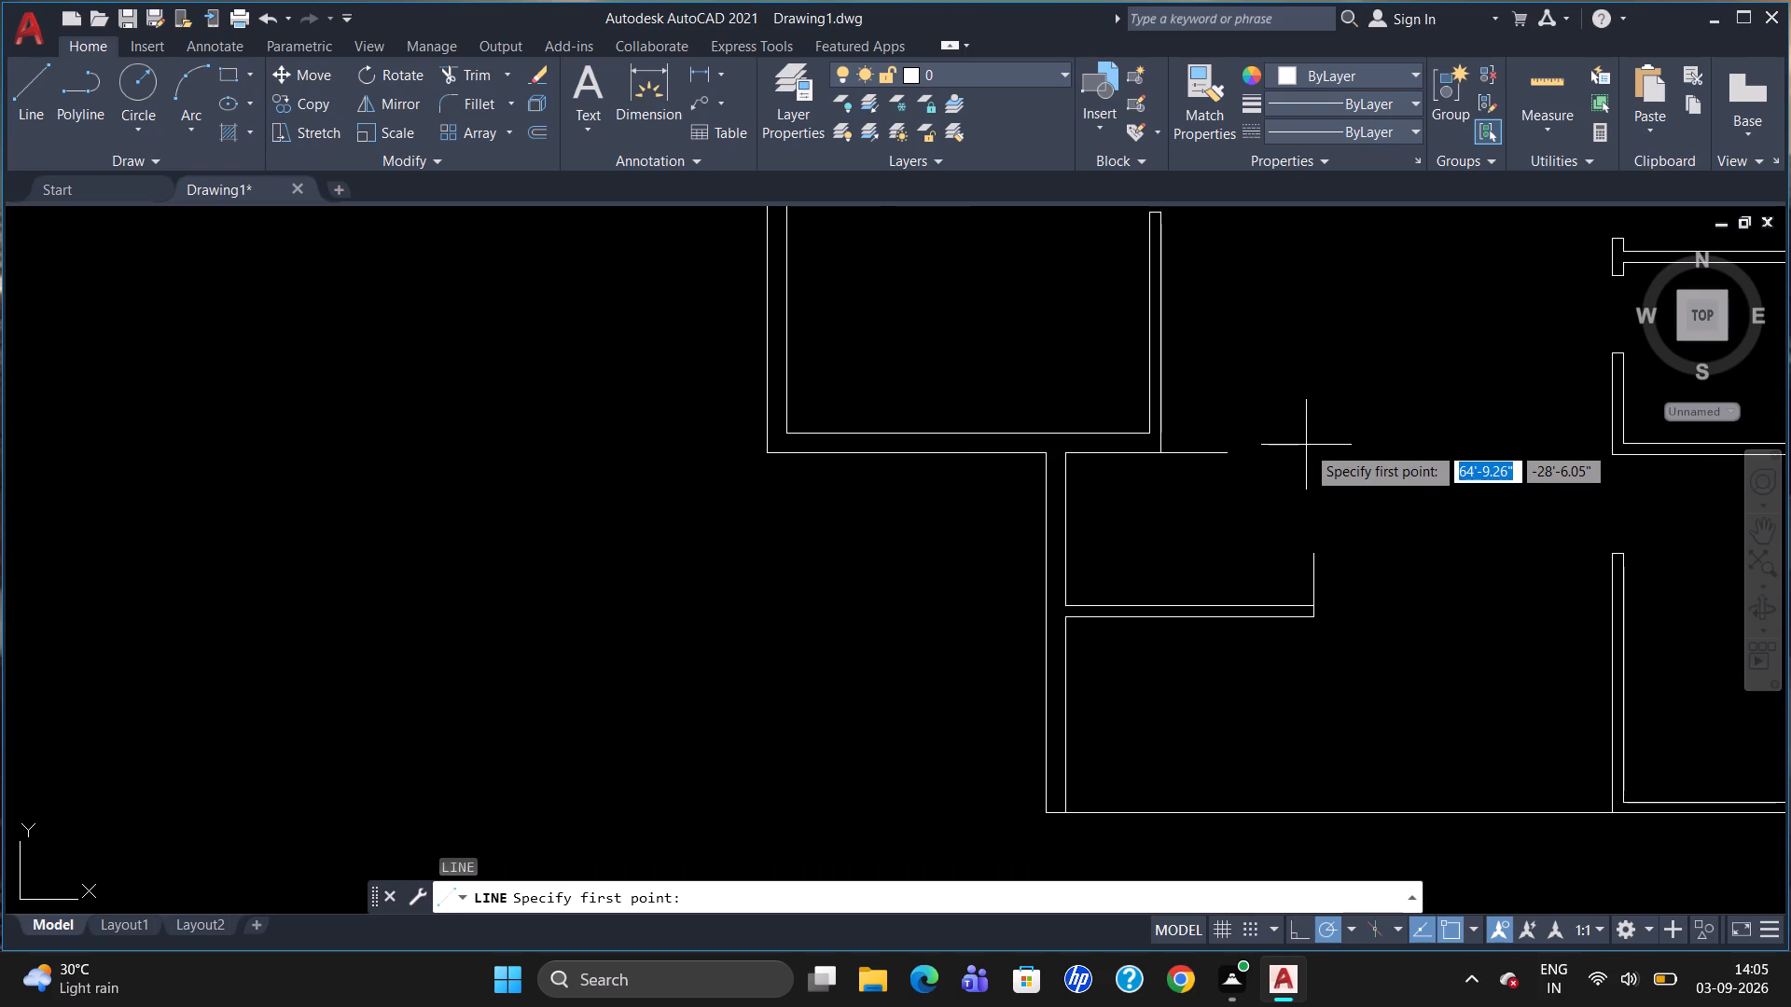
left_click(1222, 453)
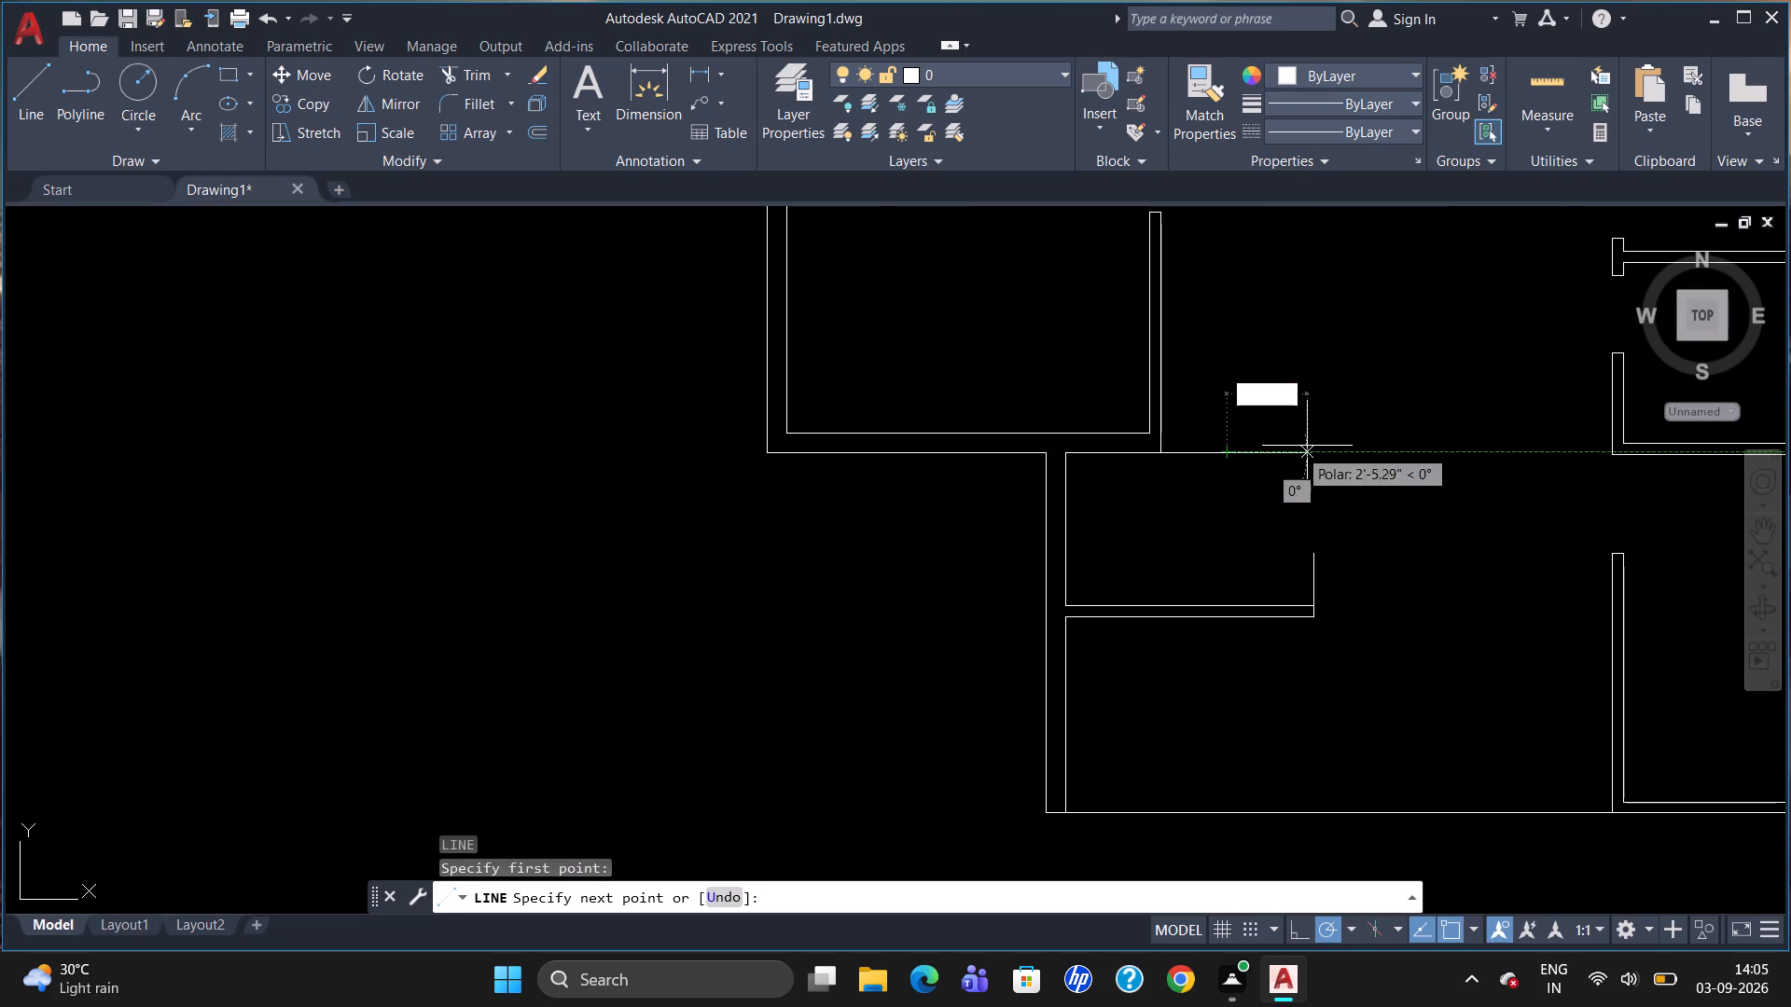
left_click(1373, 451)
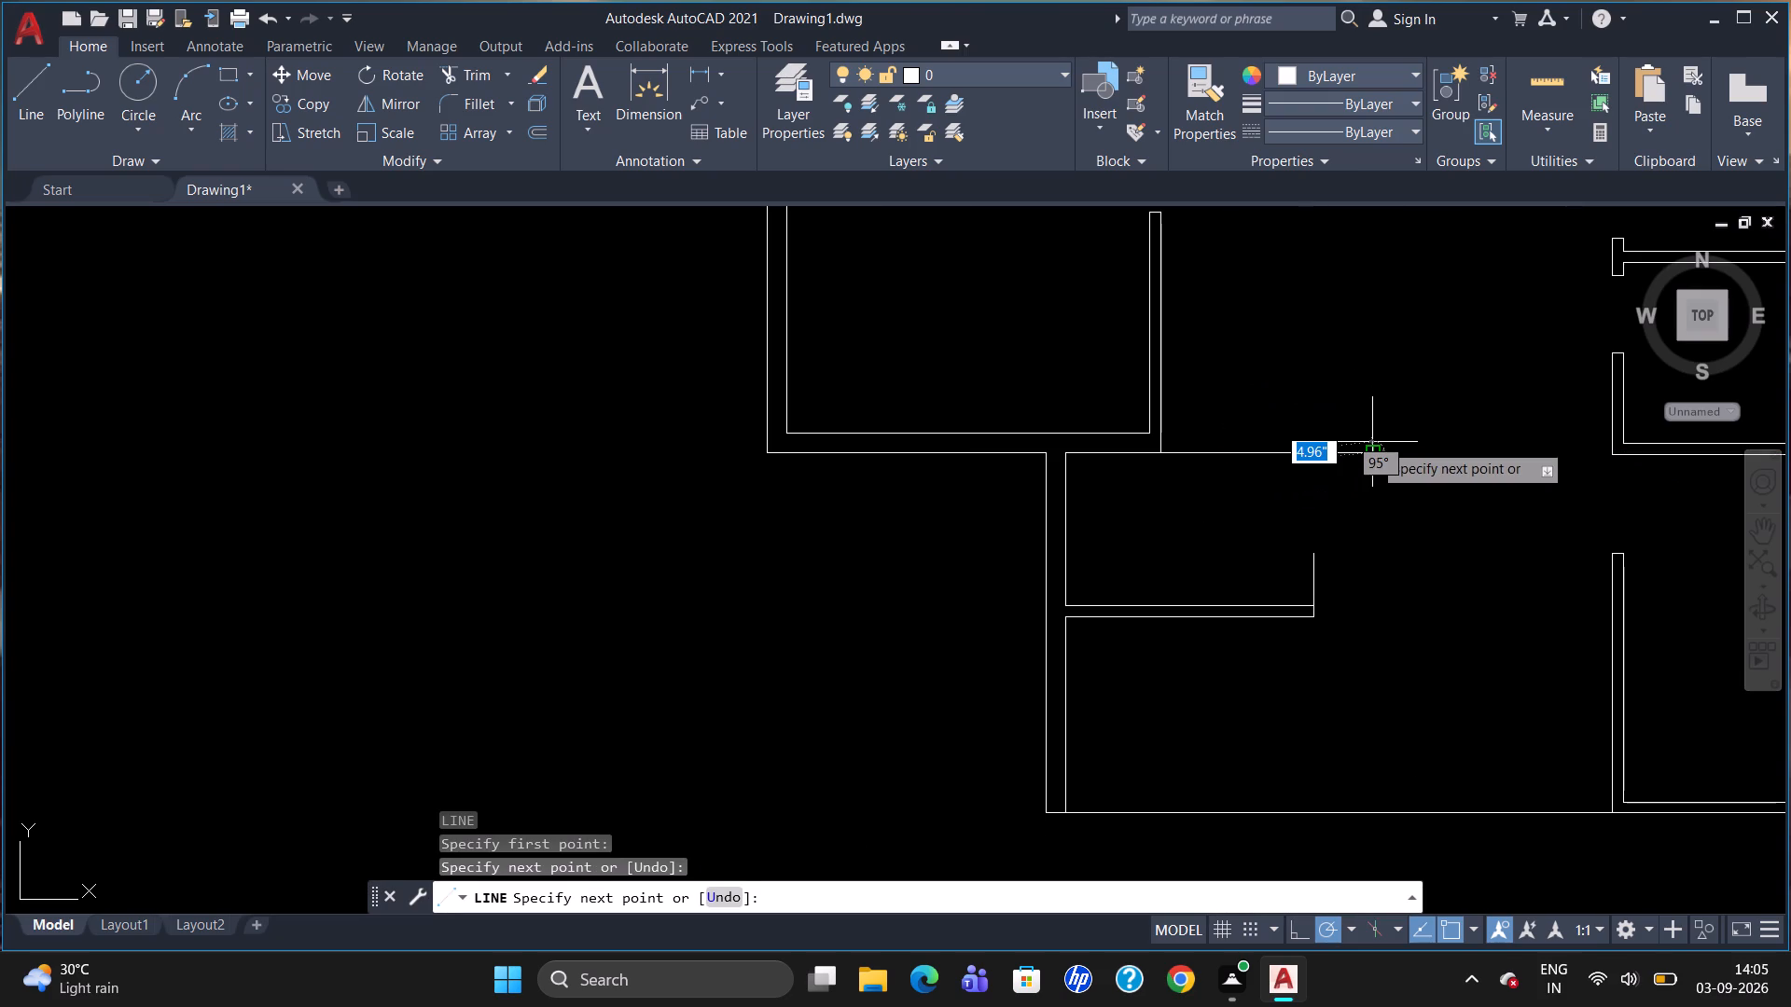
key("Escape")
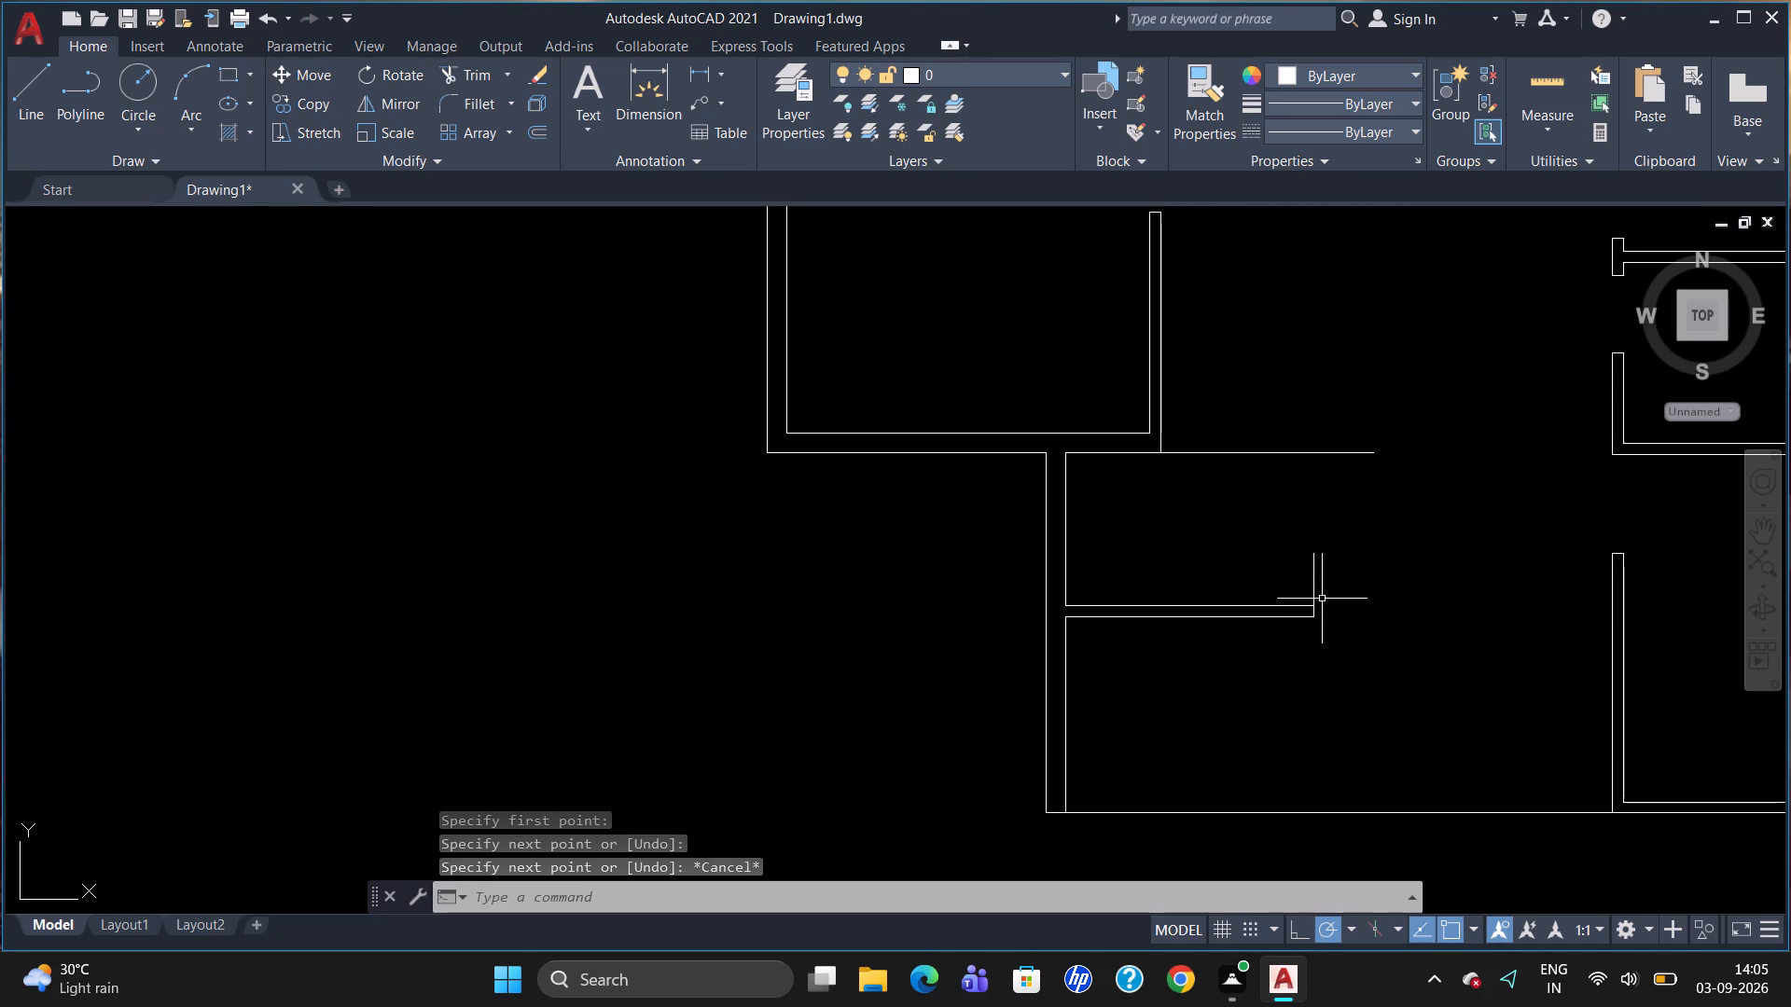
Draw a vertical line from the upper end of the freestanding vertical line north to the horizontal line.
scroll(1313, 596, "up", 2)
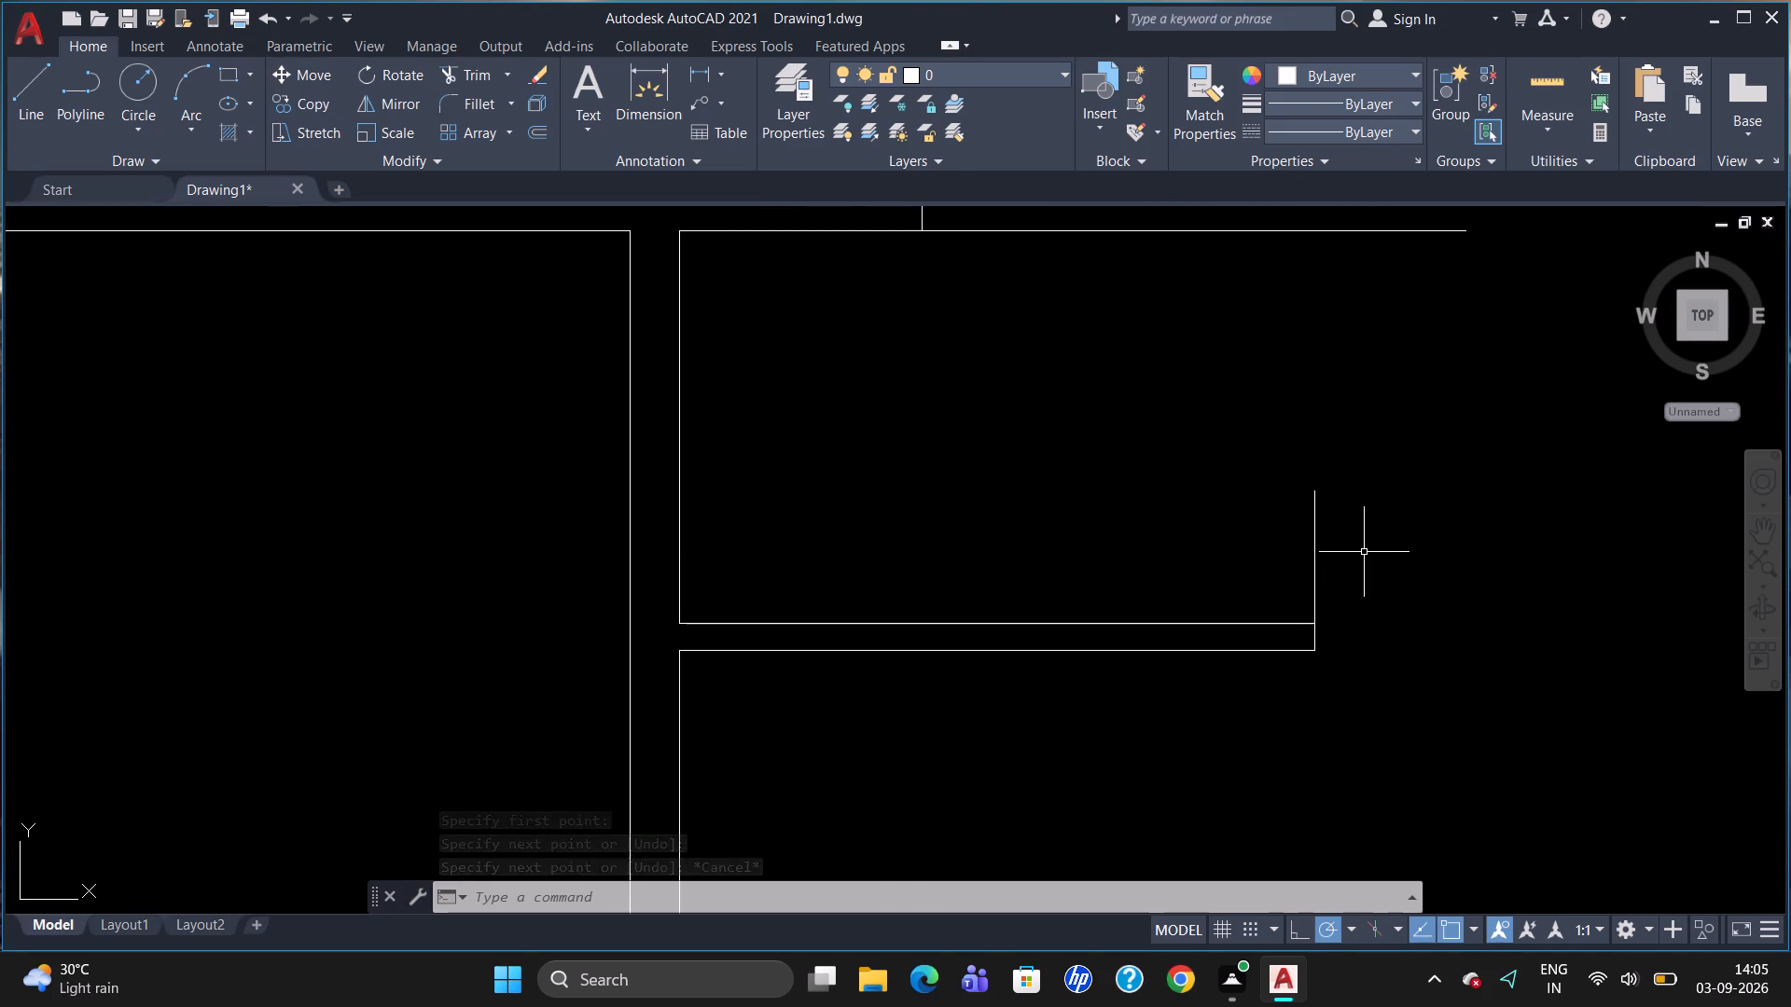
key("l")
key("Return")
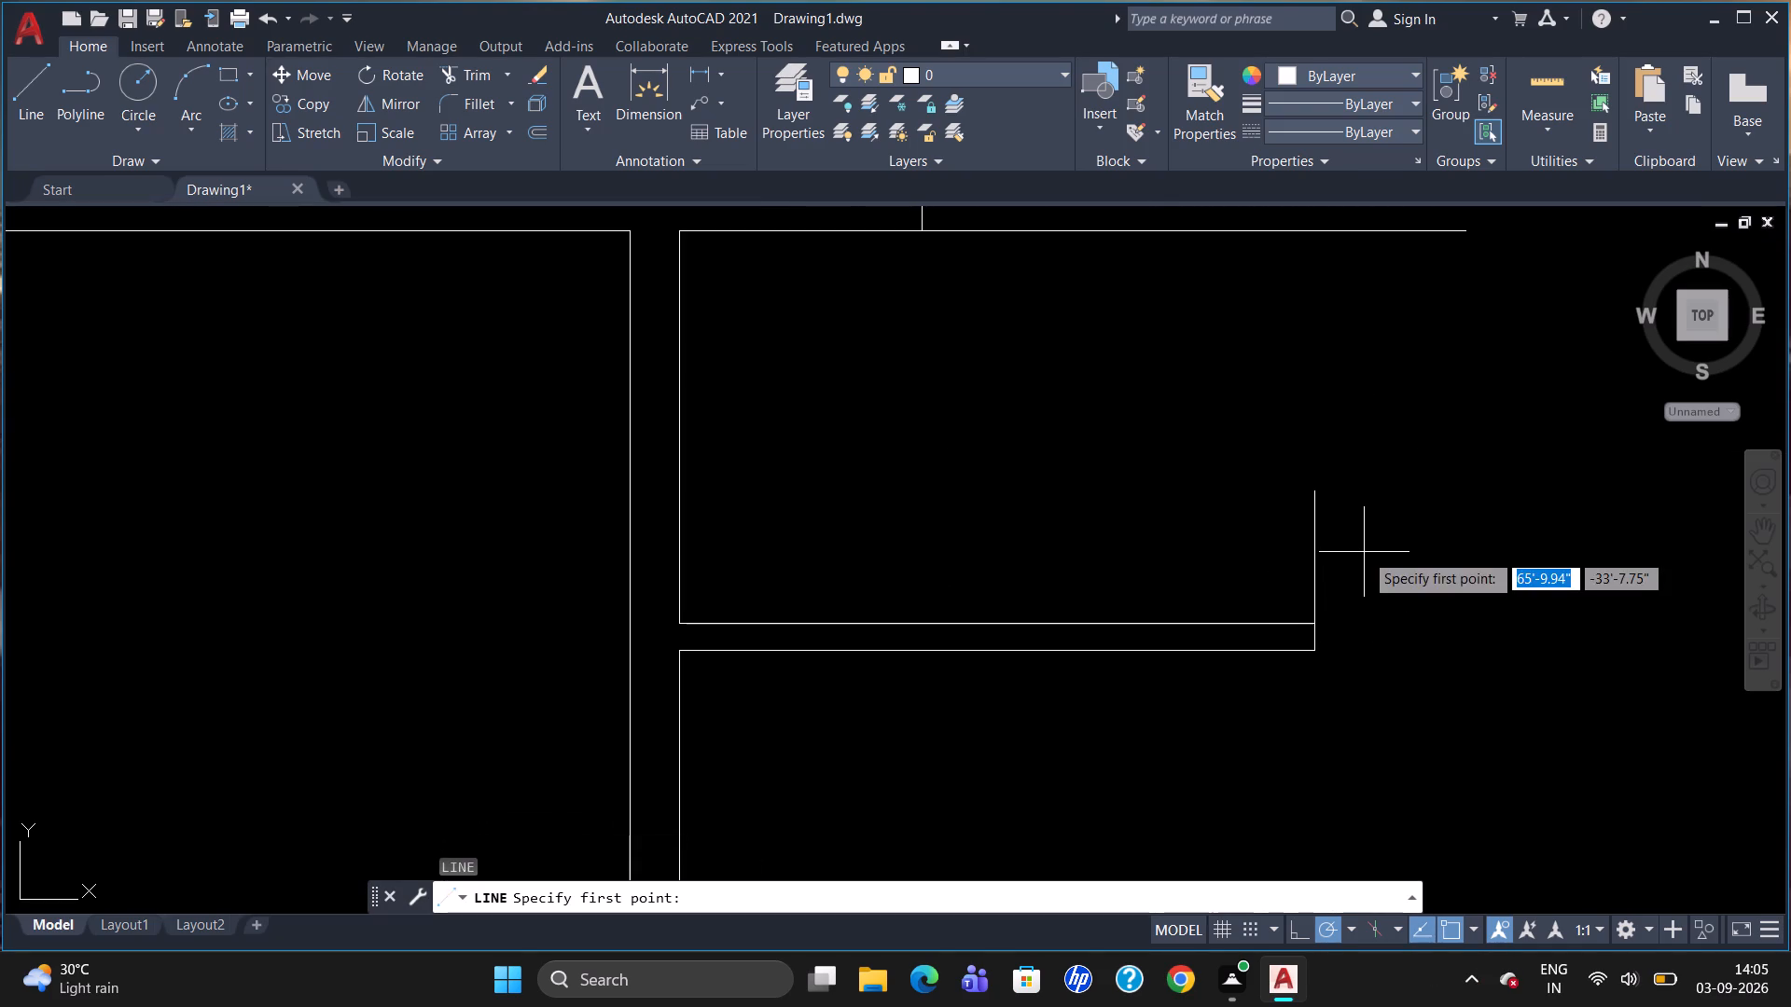
left_click(1309, 486)
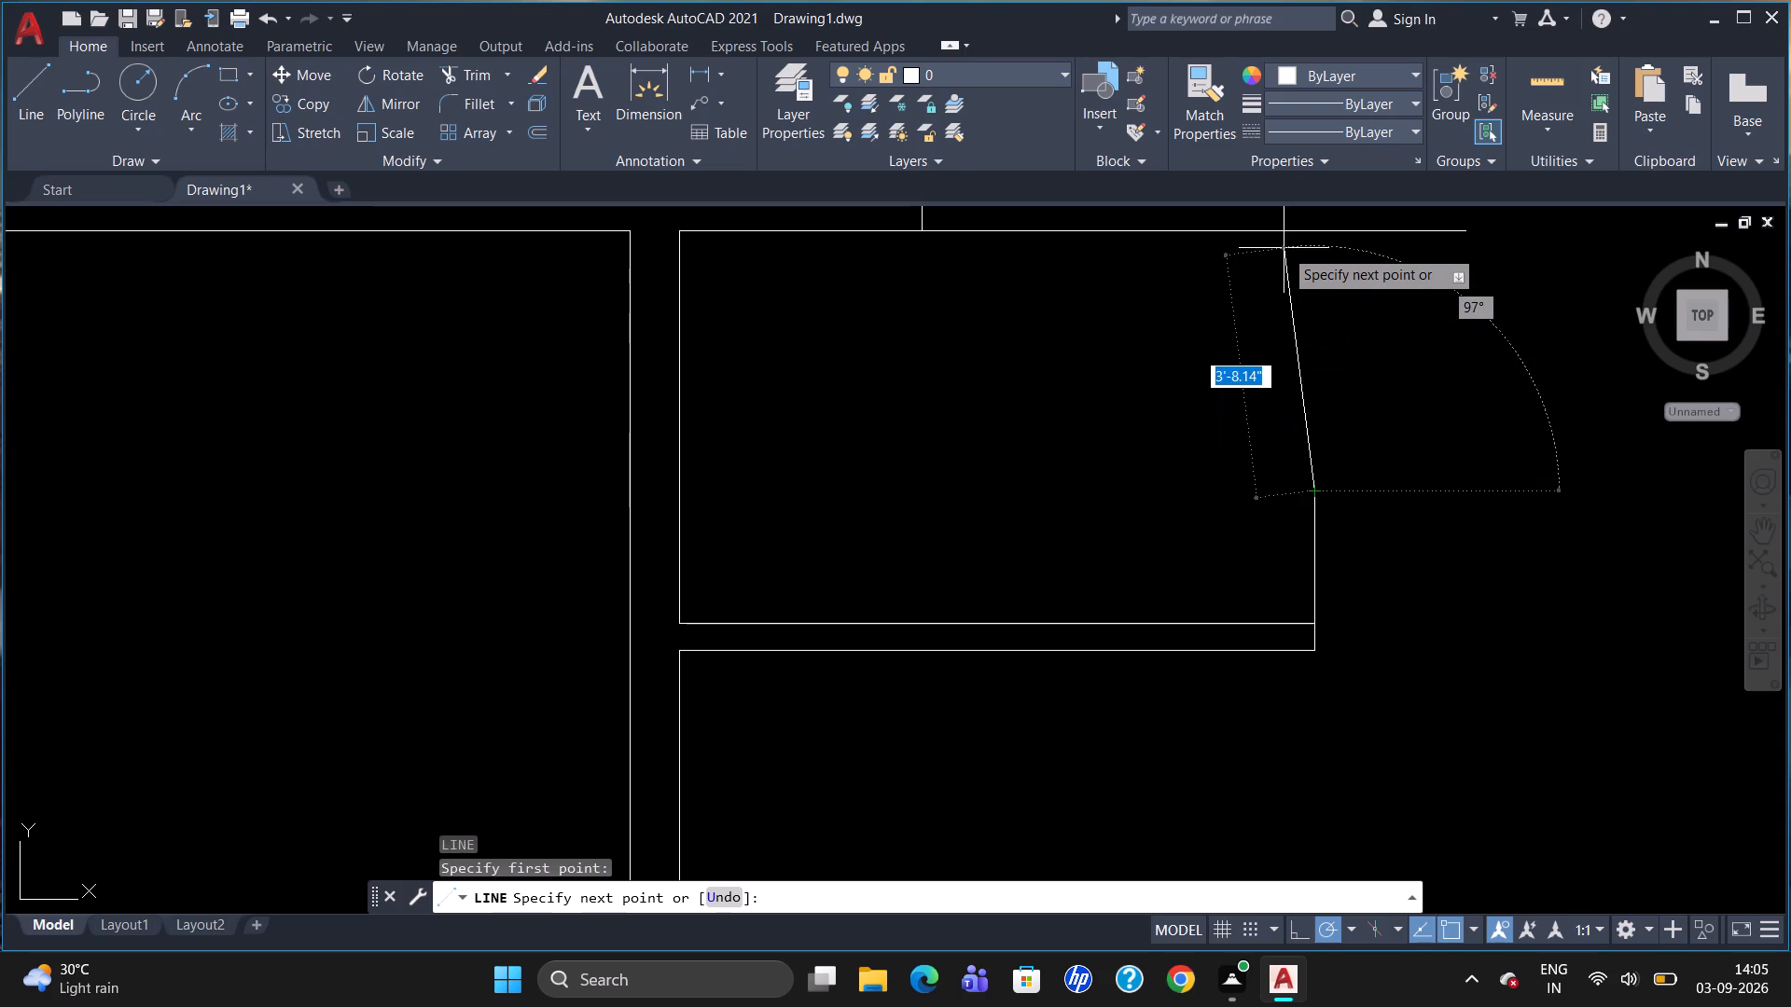
left_click(1310, 232)
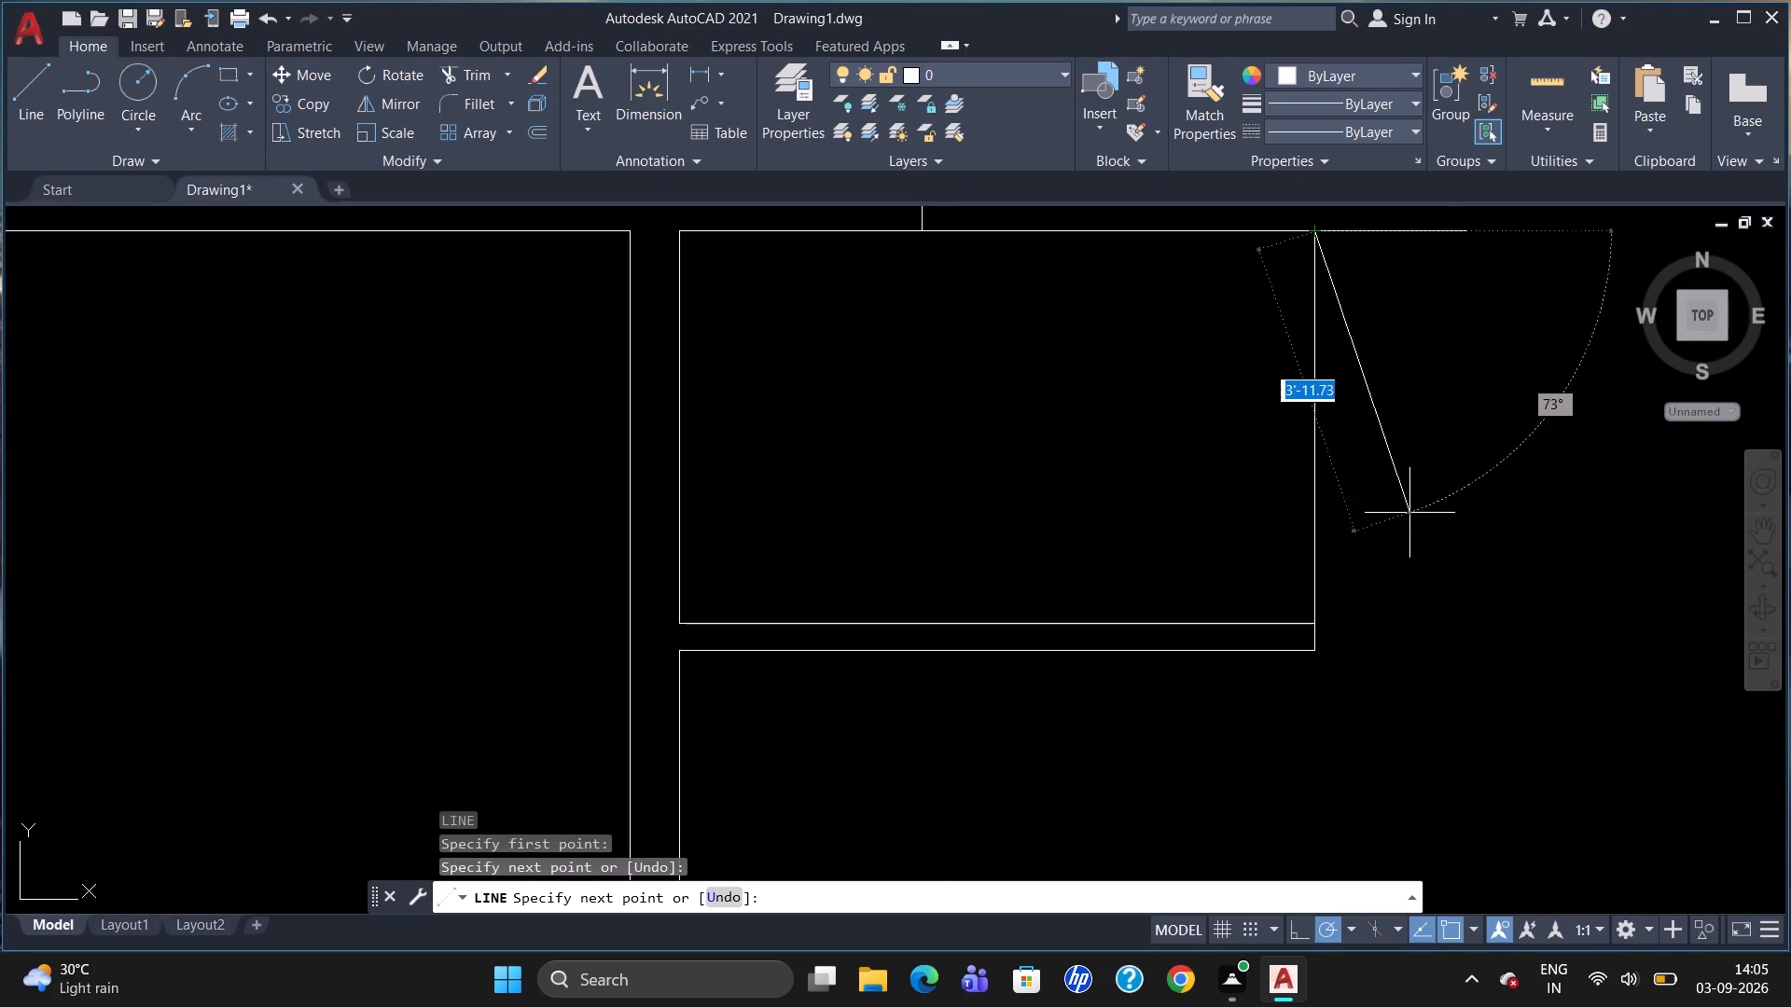
key("Escape")
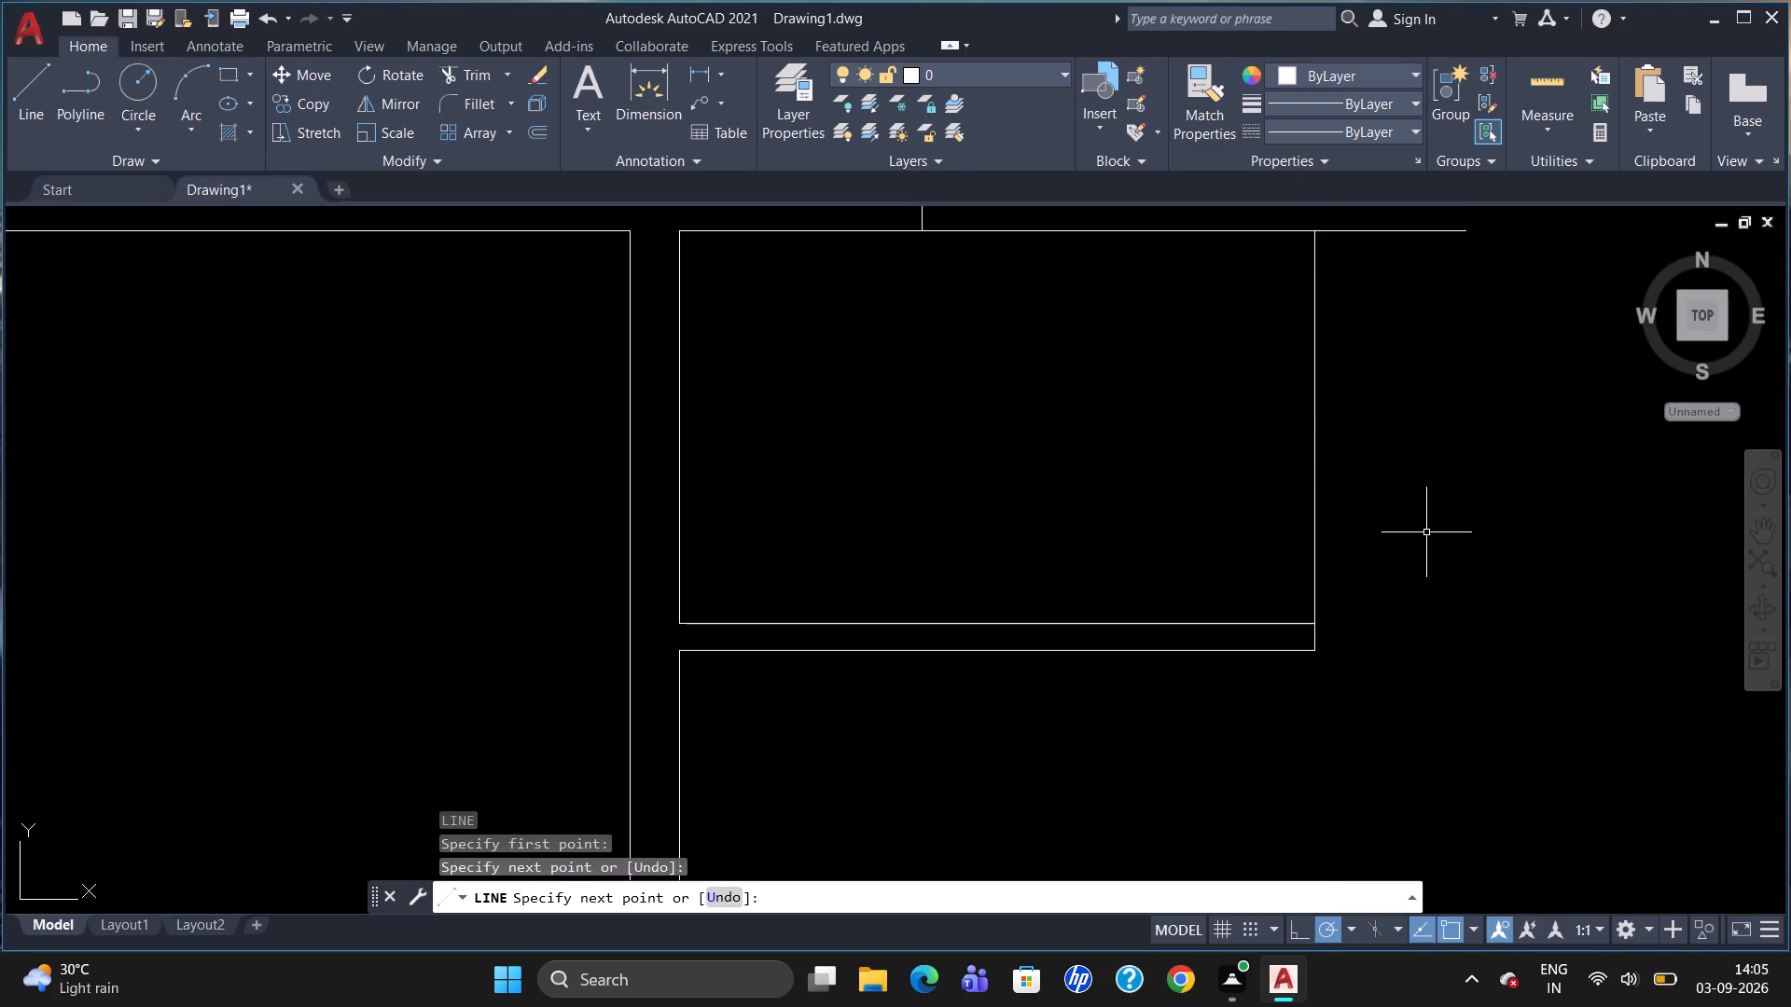
Offset both segments of the room's eastern vertical line 5" east to form a wall.
key("o")
key("Return")
type("5\"")
key("Return")
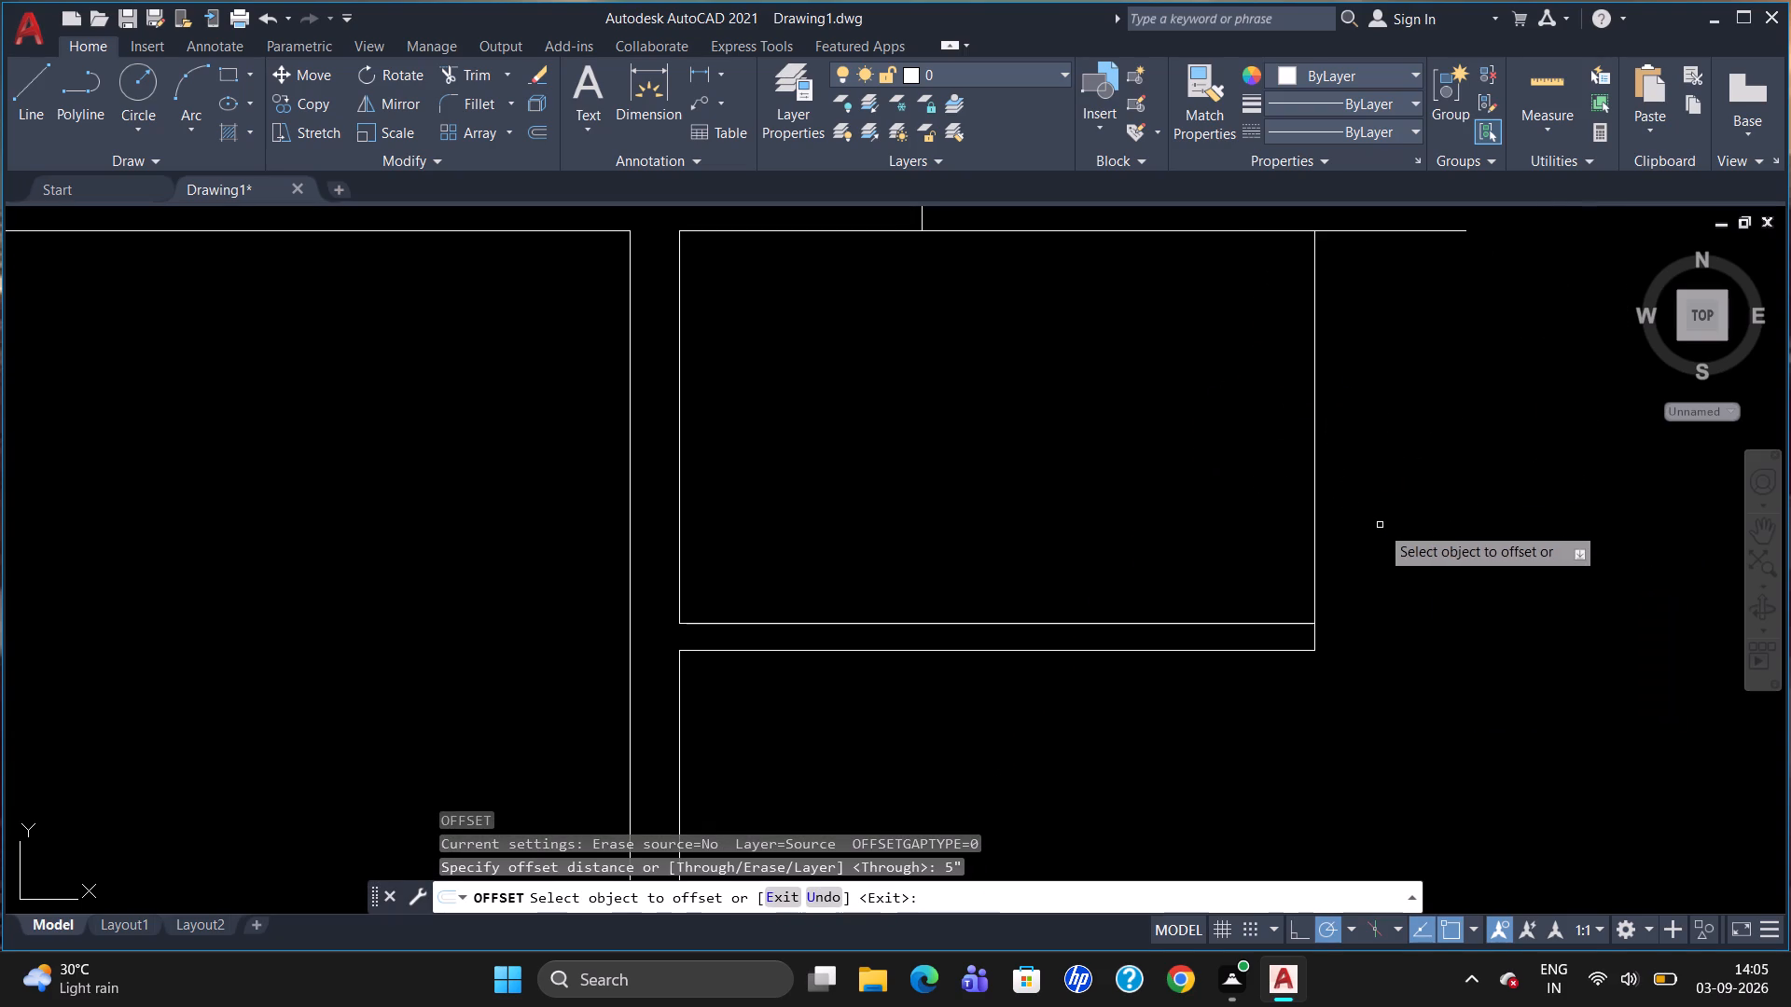
left_click(1317, 514)
left_click(1325, 513)
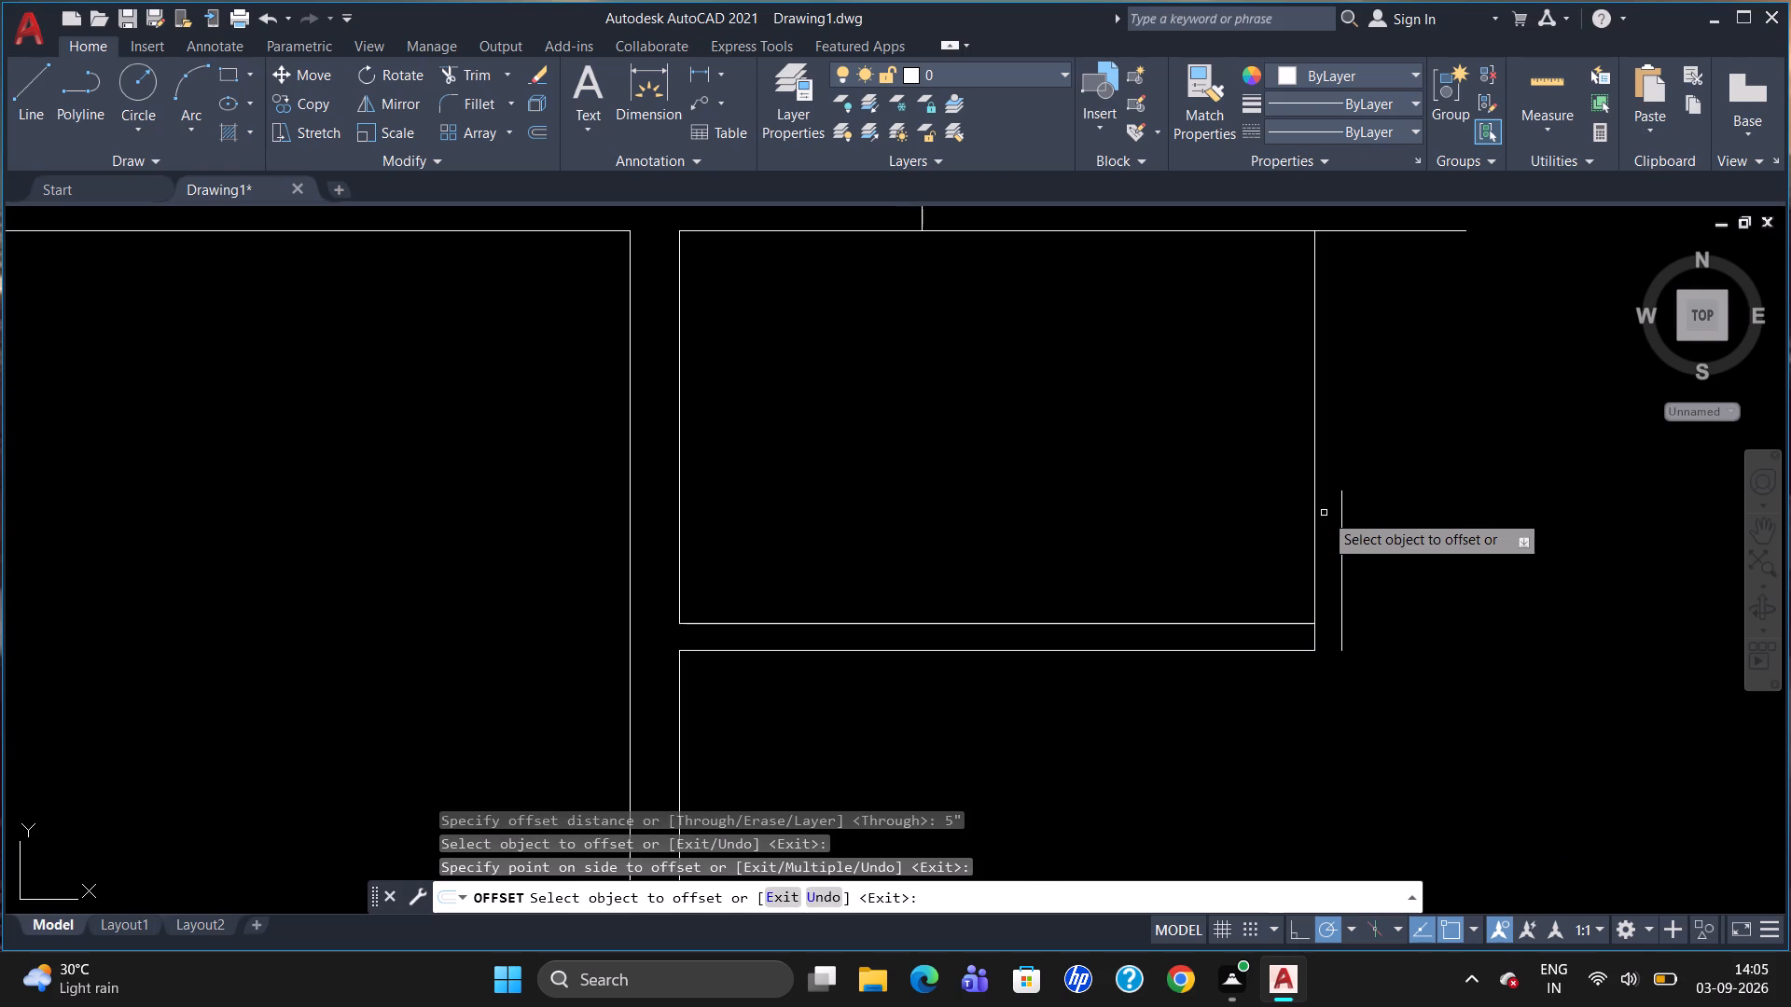
left_click(1313, 441)
left_click(1336, 429)
scroll(1356, 461, "down", 1)
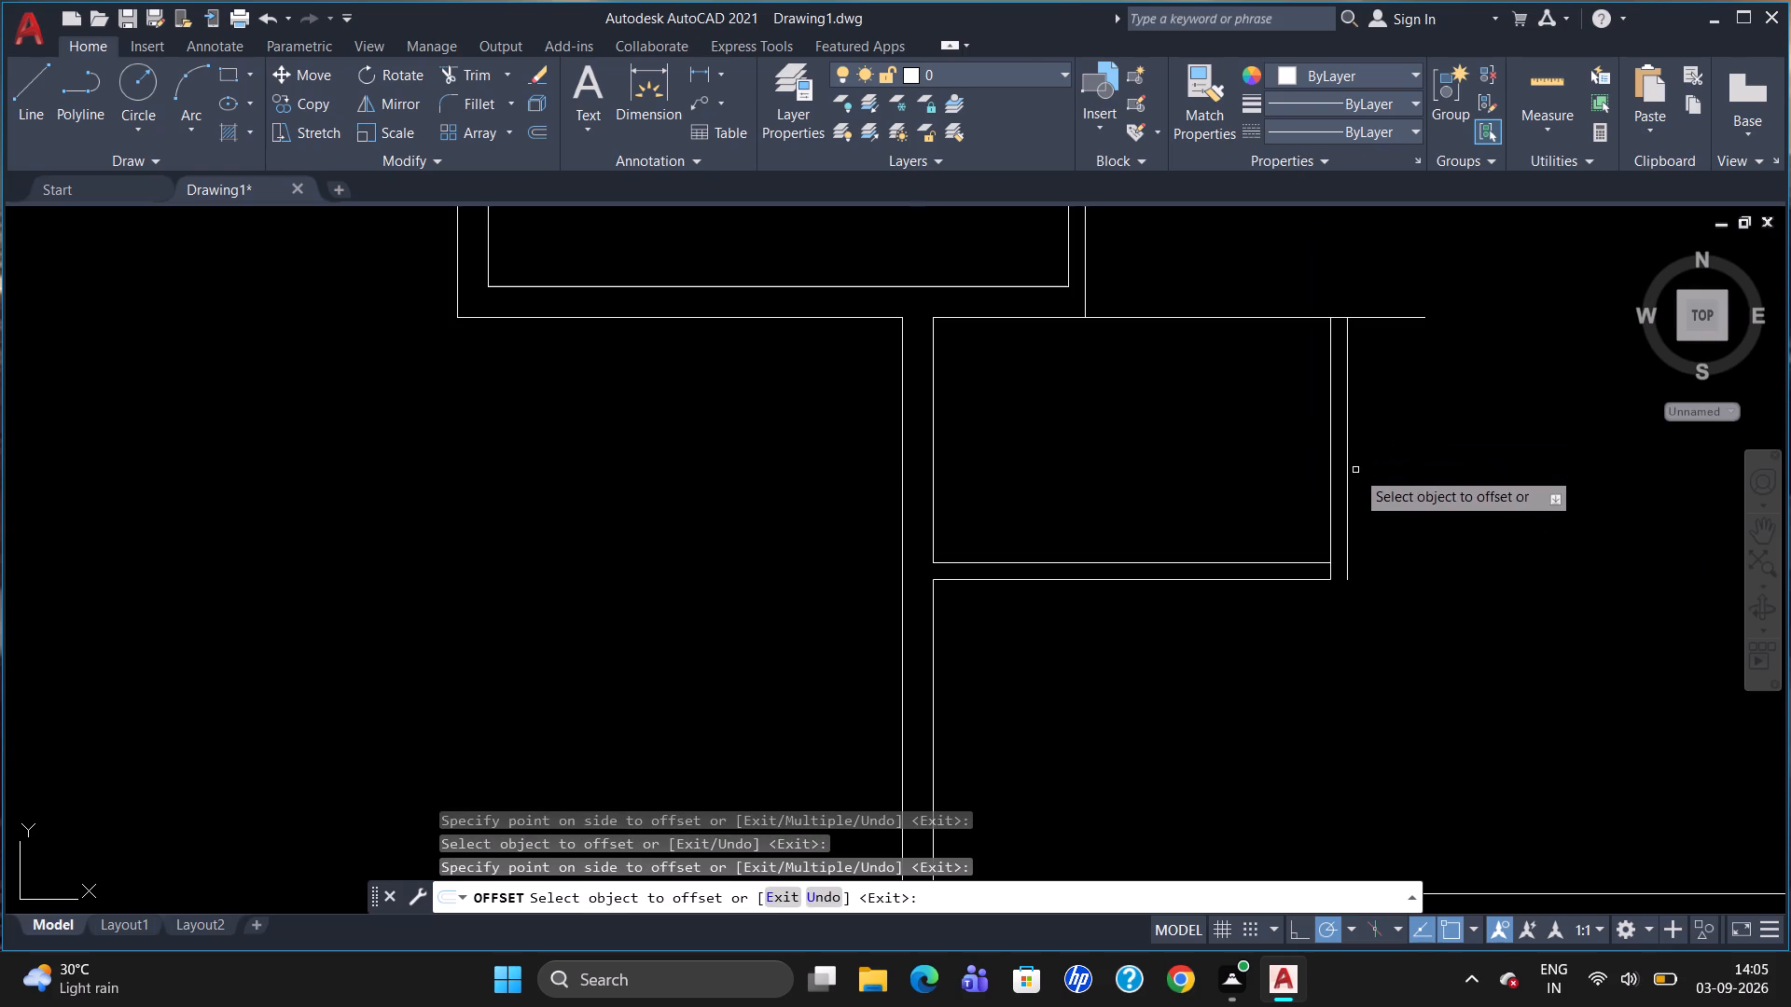
key("Escape")
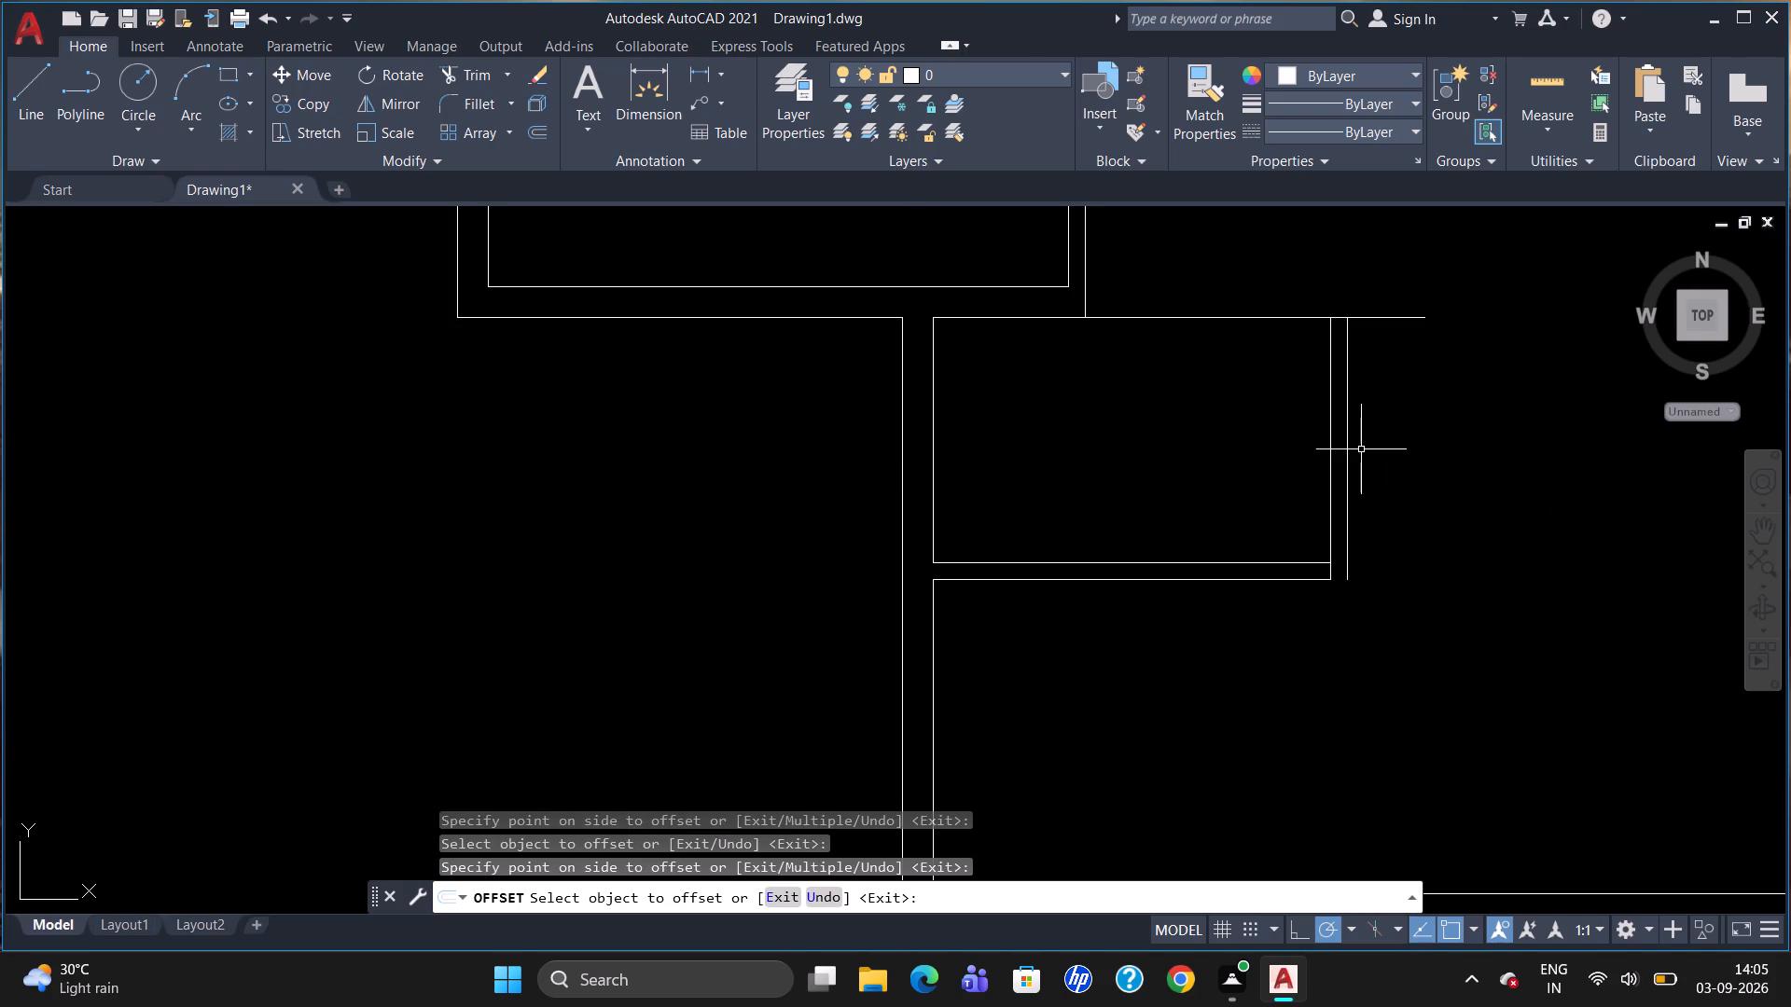
Trim the eastern wall's inner face between the partition lines, and trim the upper horizontal line's overhang beyond the outer face.
type("TR")
key("Return")
key("Return")
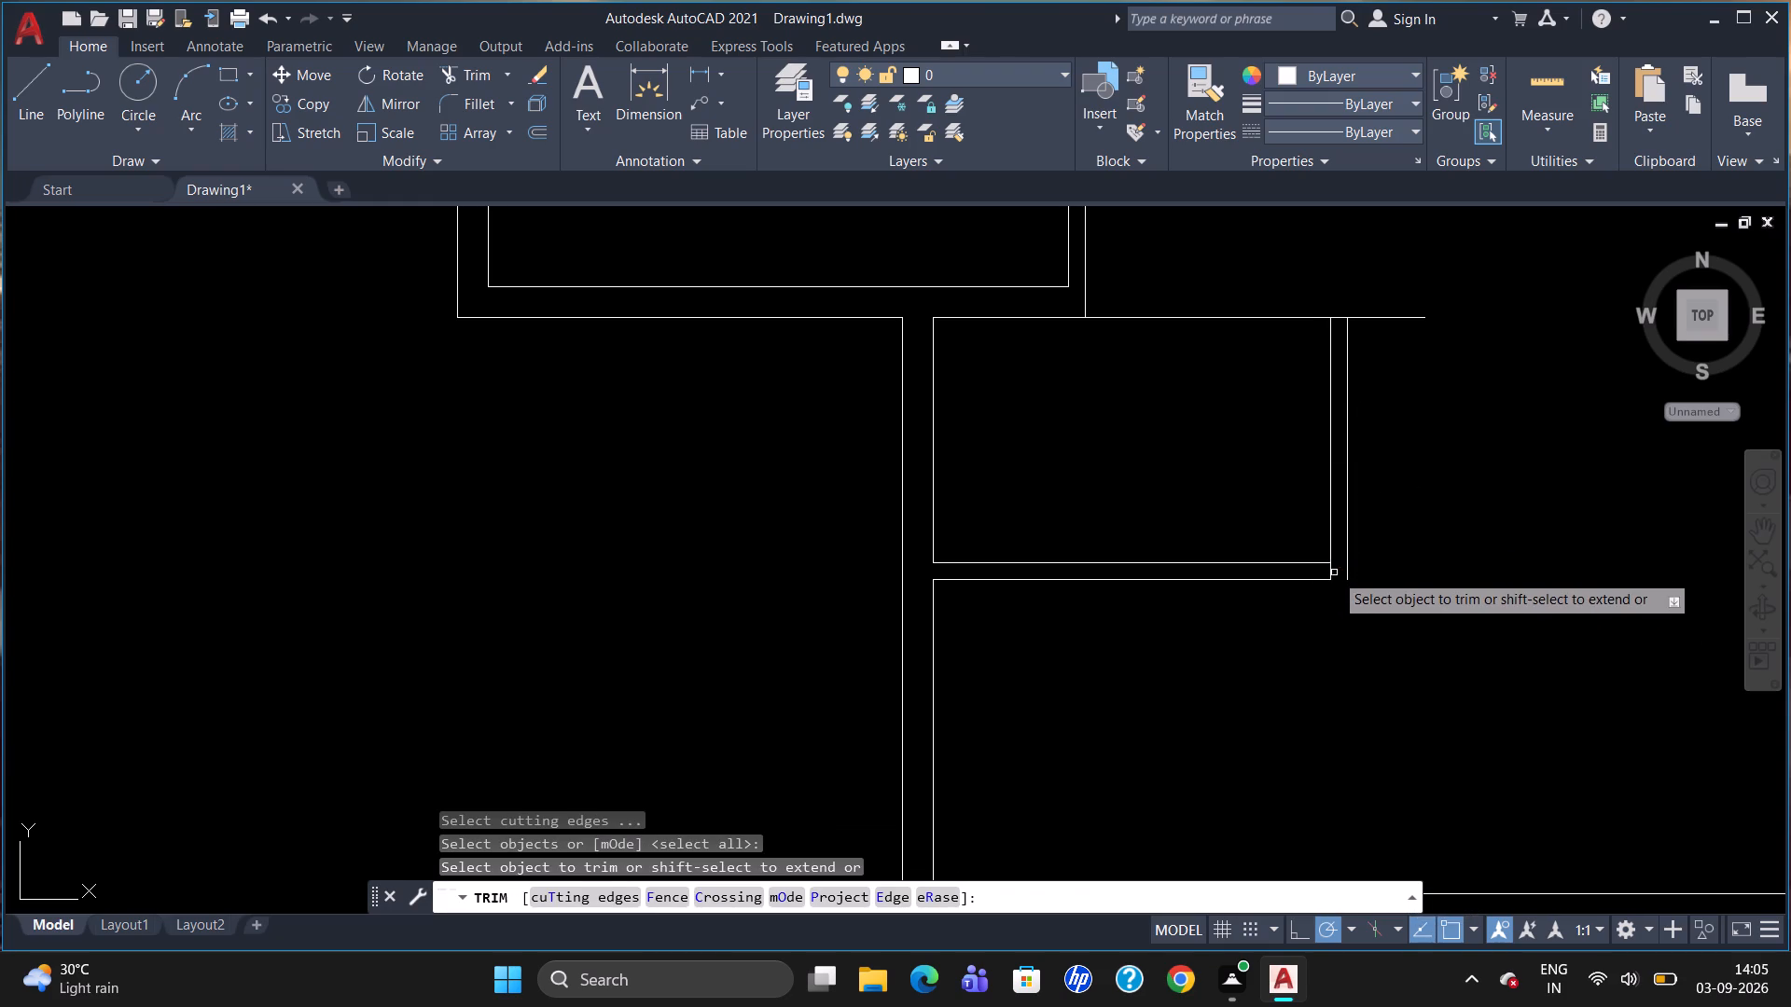
left_click(1334, 572)
left_click(1327, 570)
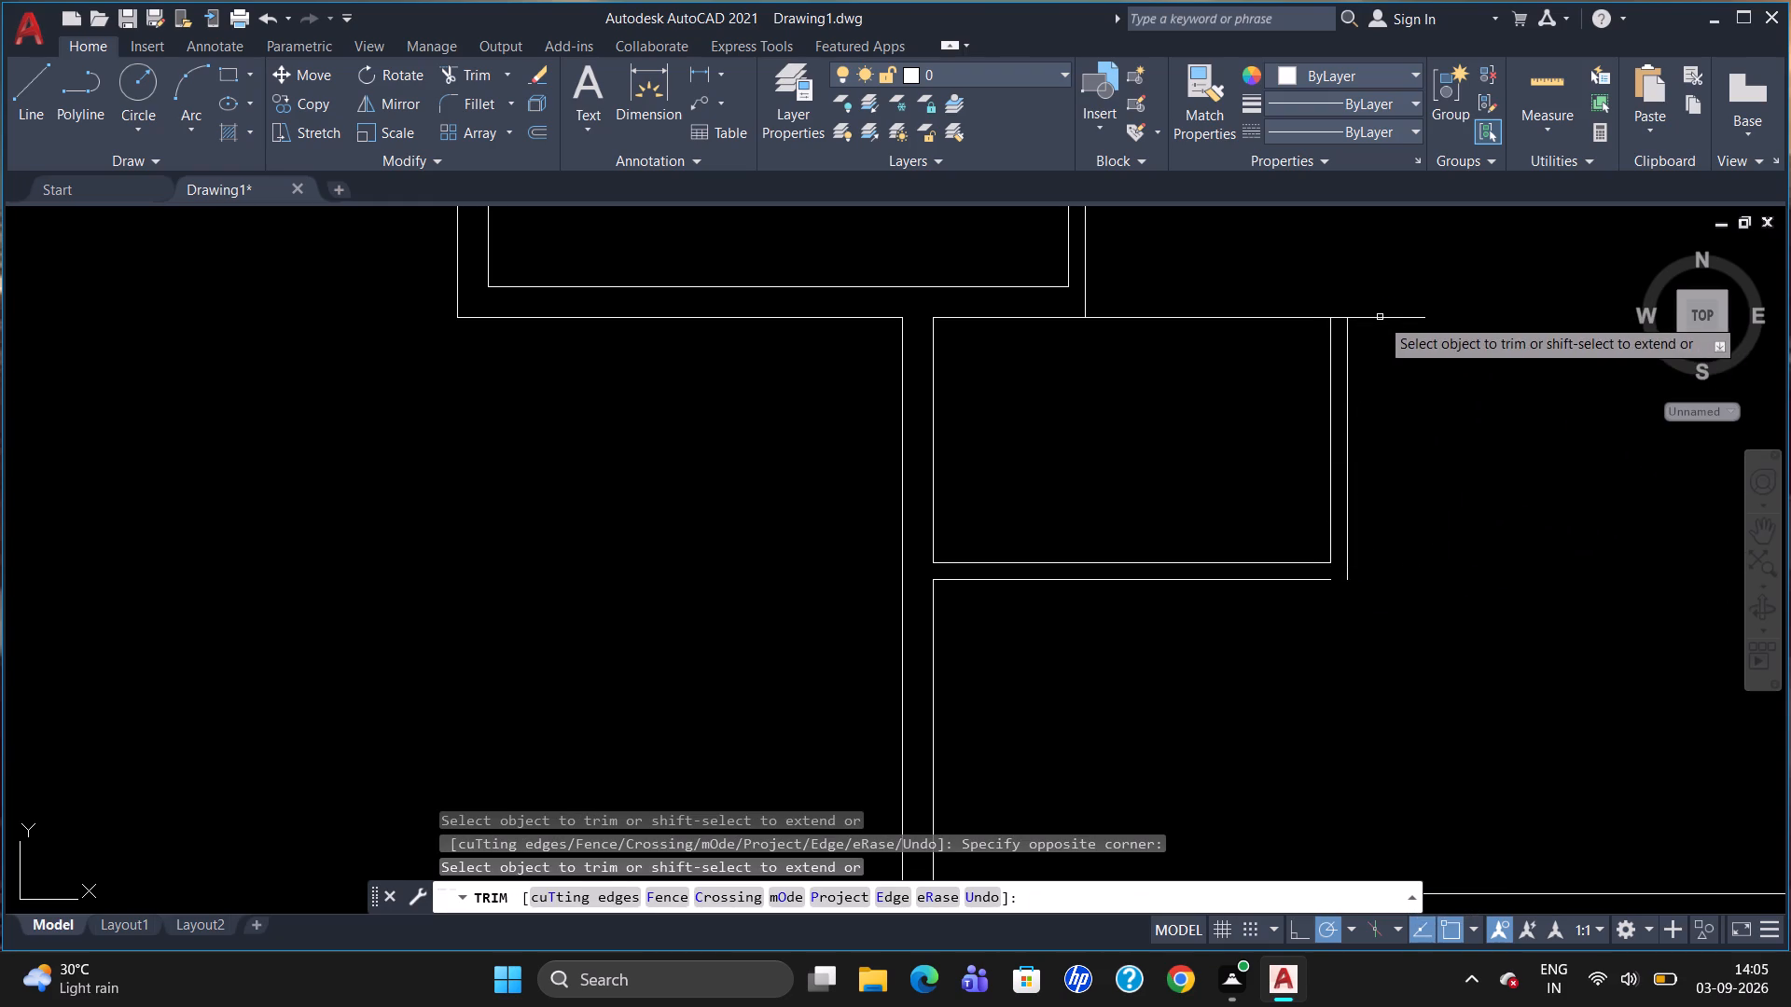
left_click(1380, 316)
key("Escape")
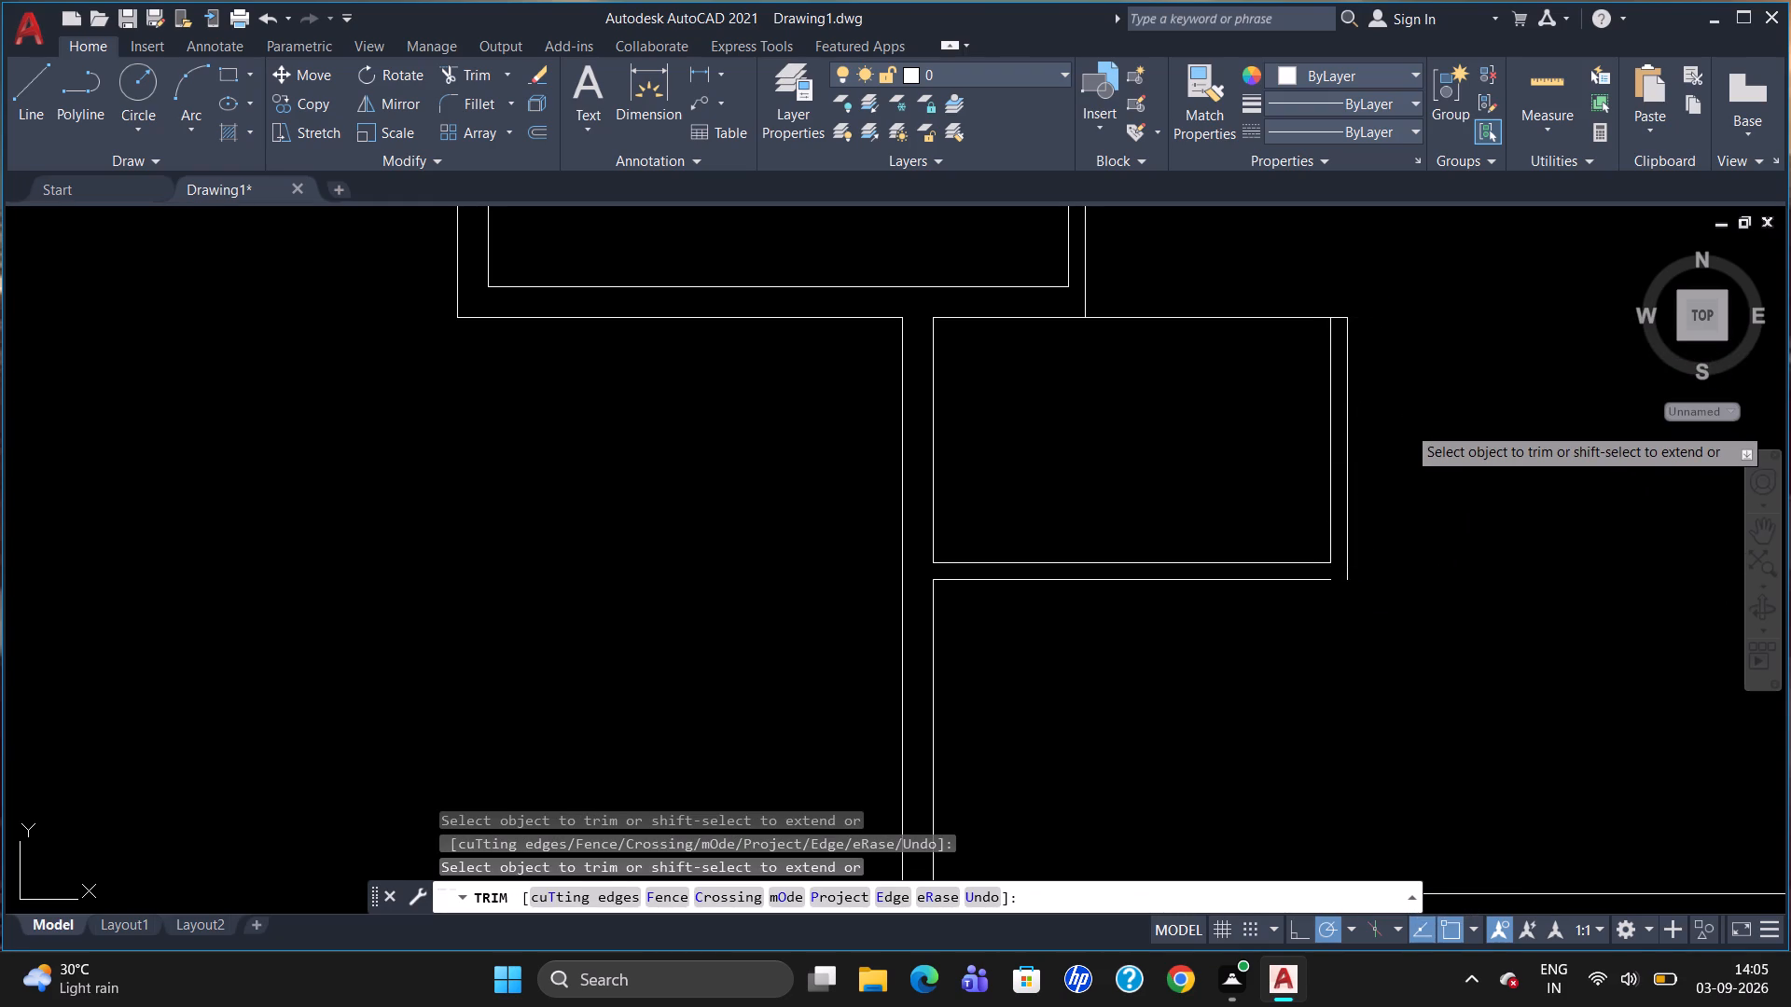
Draw a short line joining the partition's lower face to the bottom end of the eastern wall's outer face.
key("l")
key("Return")
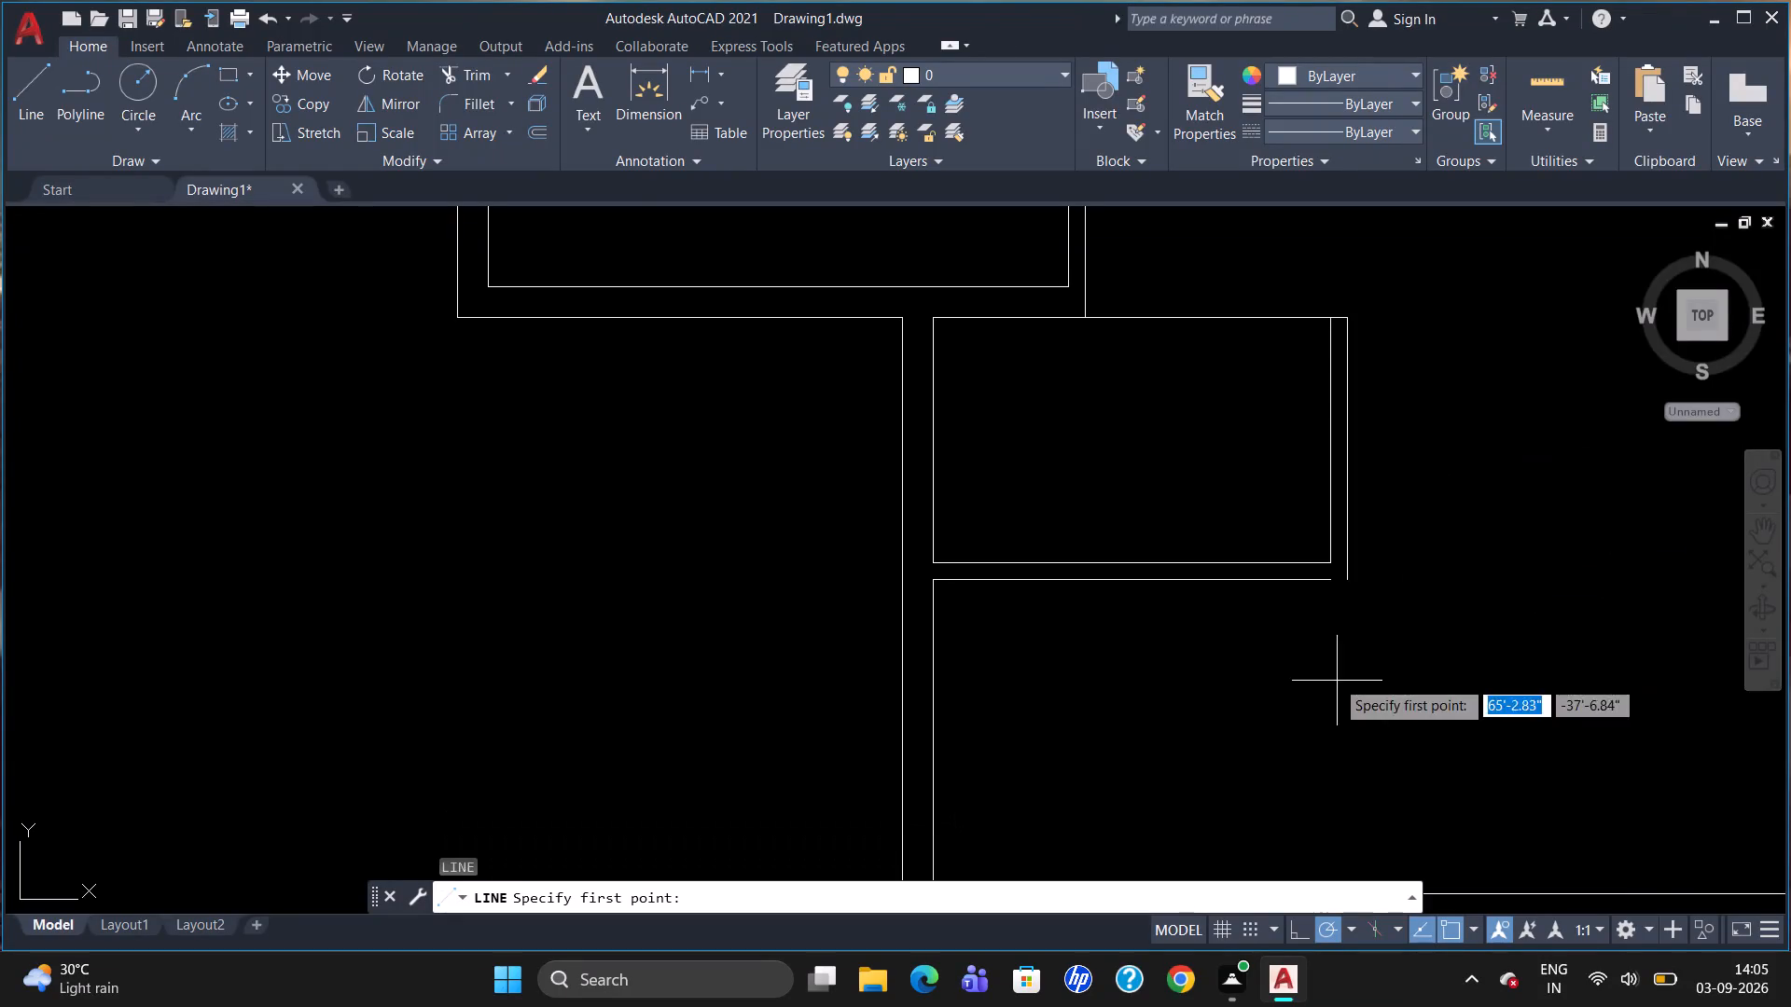
scroll(1342, 596, "up", 2)
left_click(1322, 566)
left_click(1363, 551)
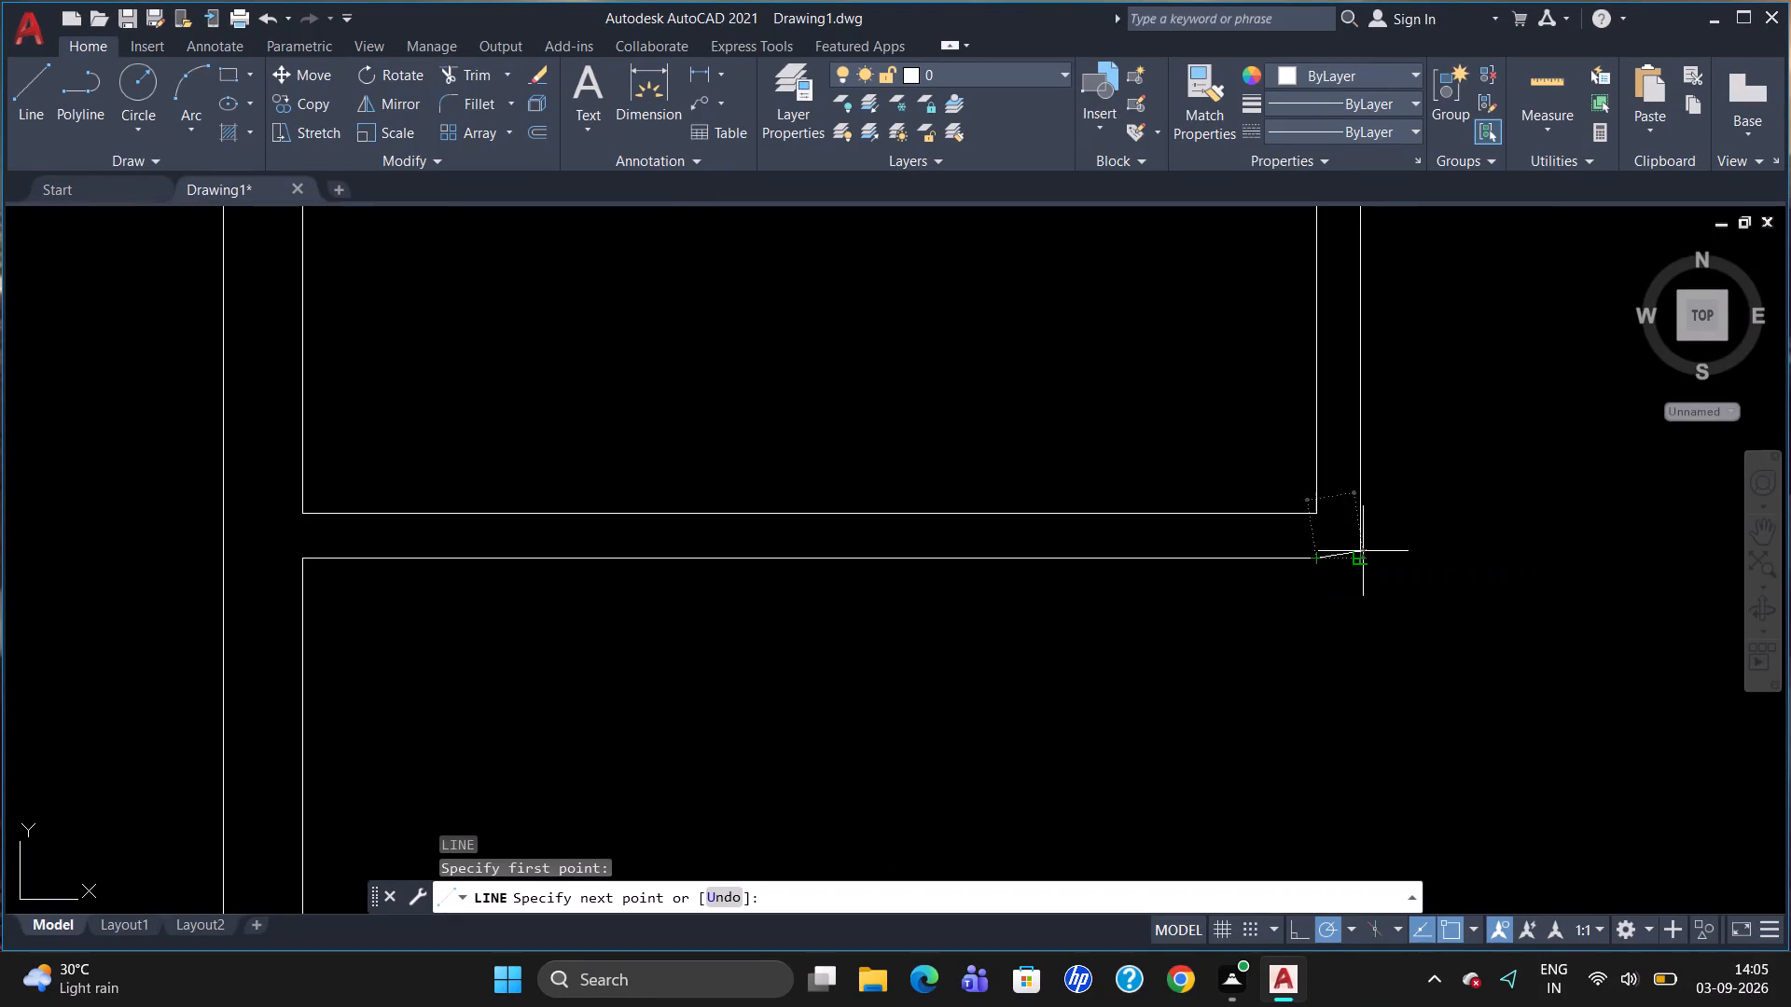
key("Escape")
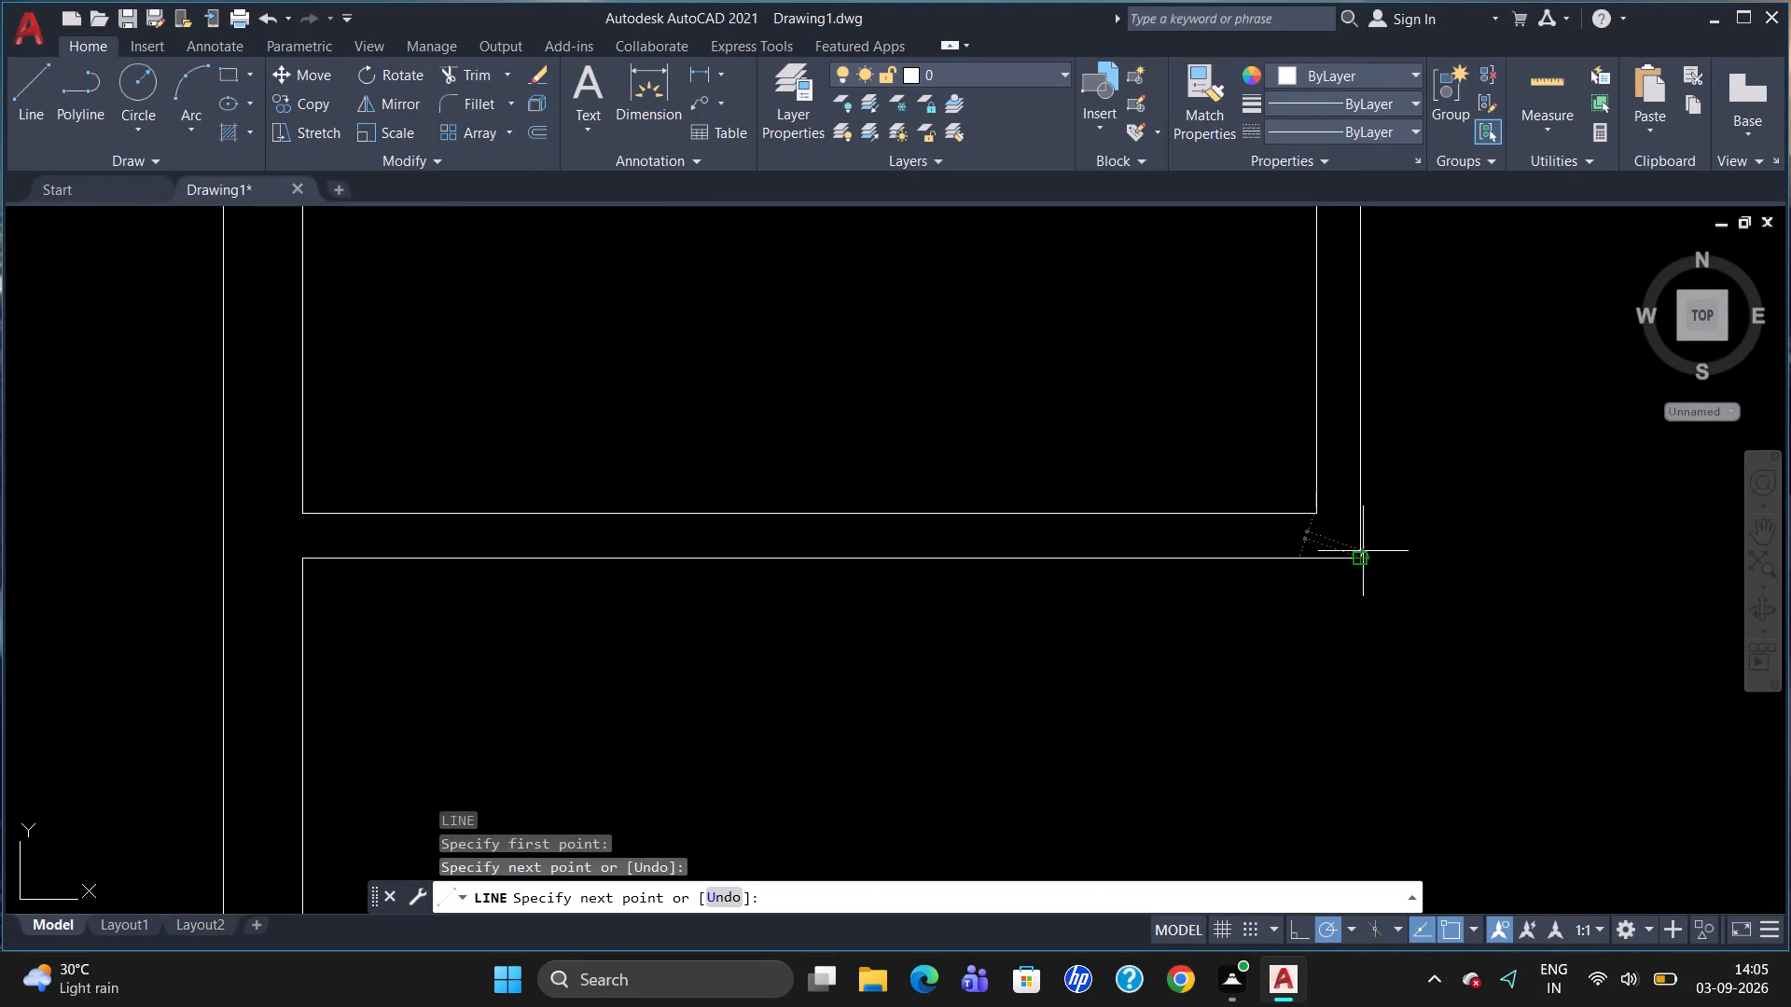
Join the two collinear segments of the small room's north line into one line.
scroll(1254, 585, "down", 2)
scroll(1157, 271, "up", 2)
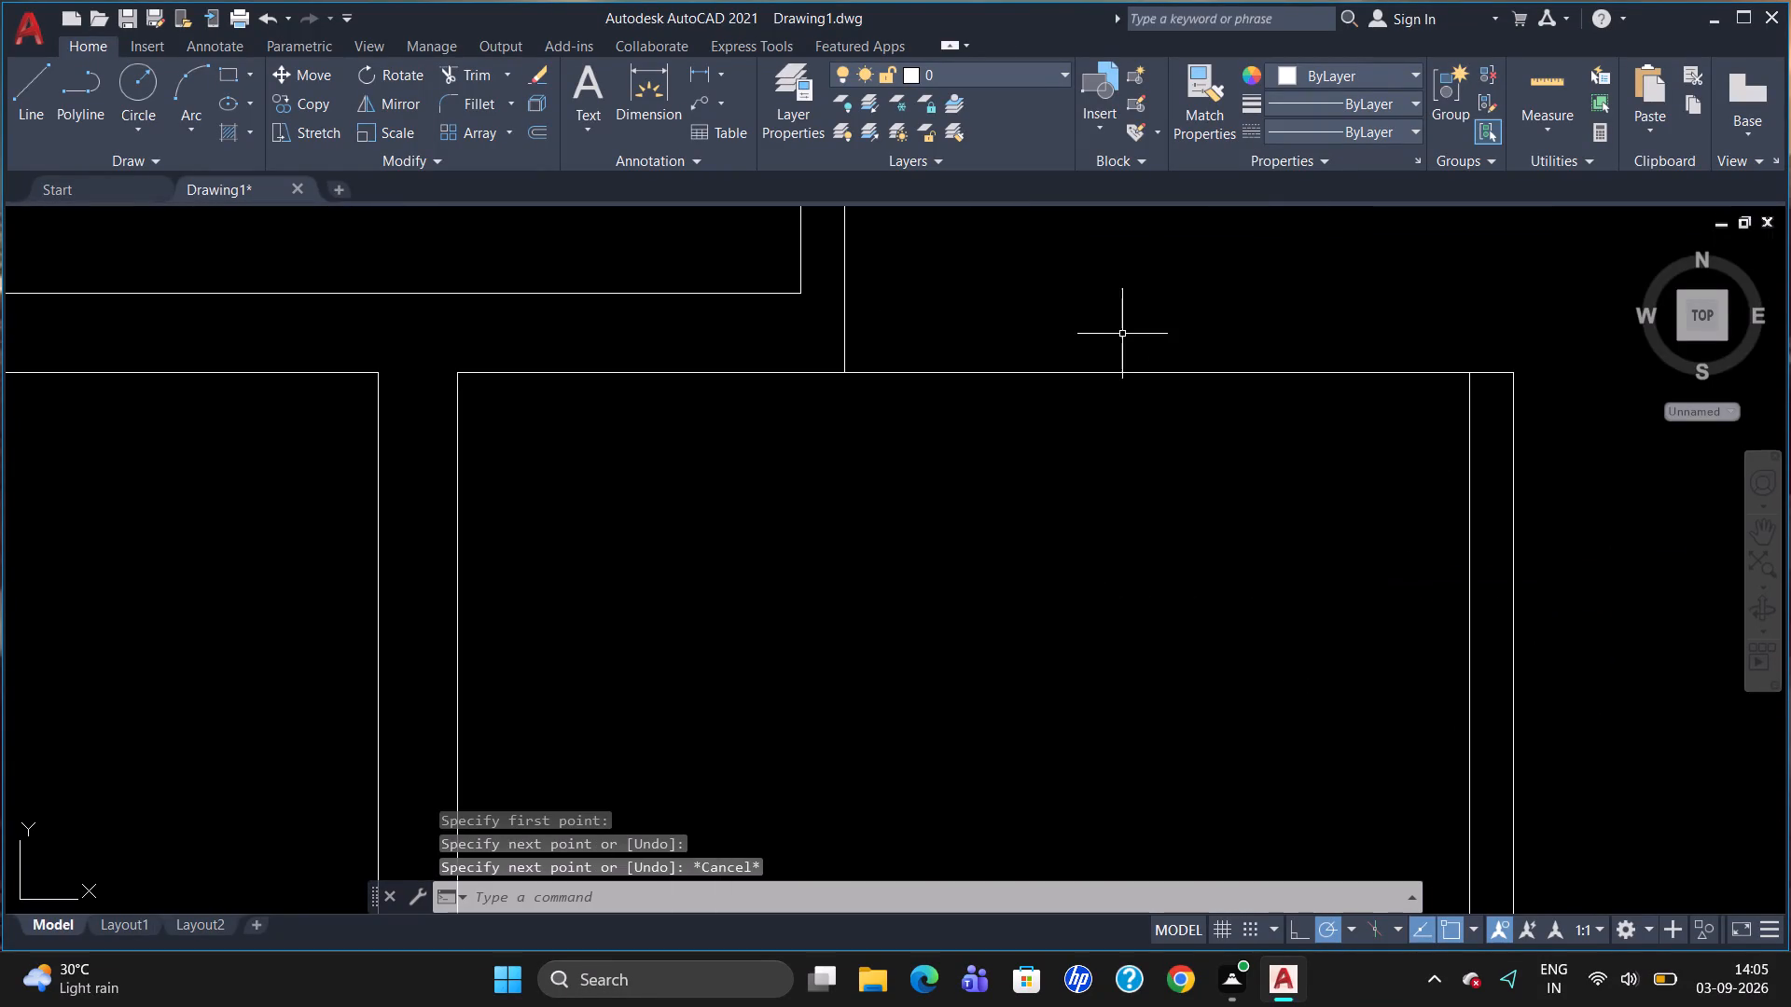
scroll(1123, 396, "down", 1)
left_click(1117, 379)
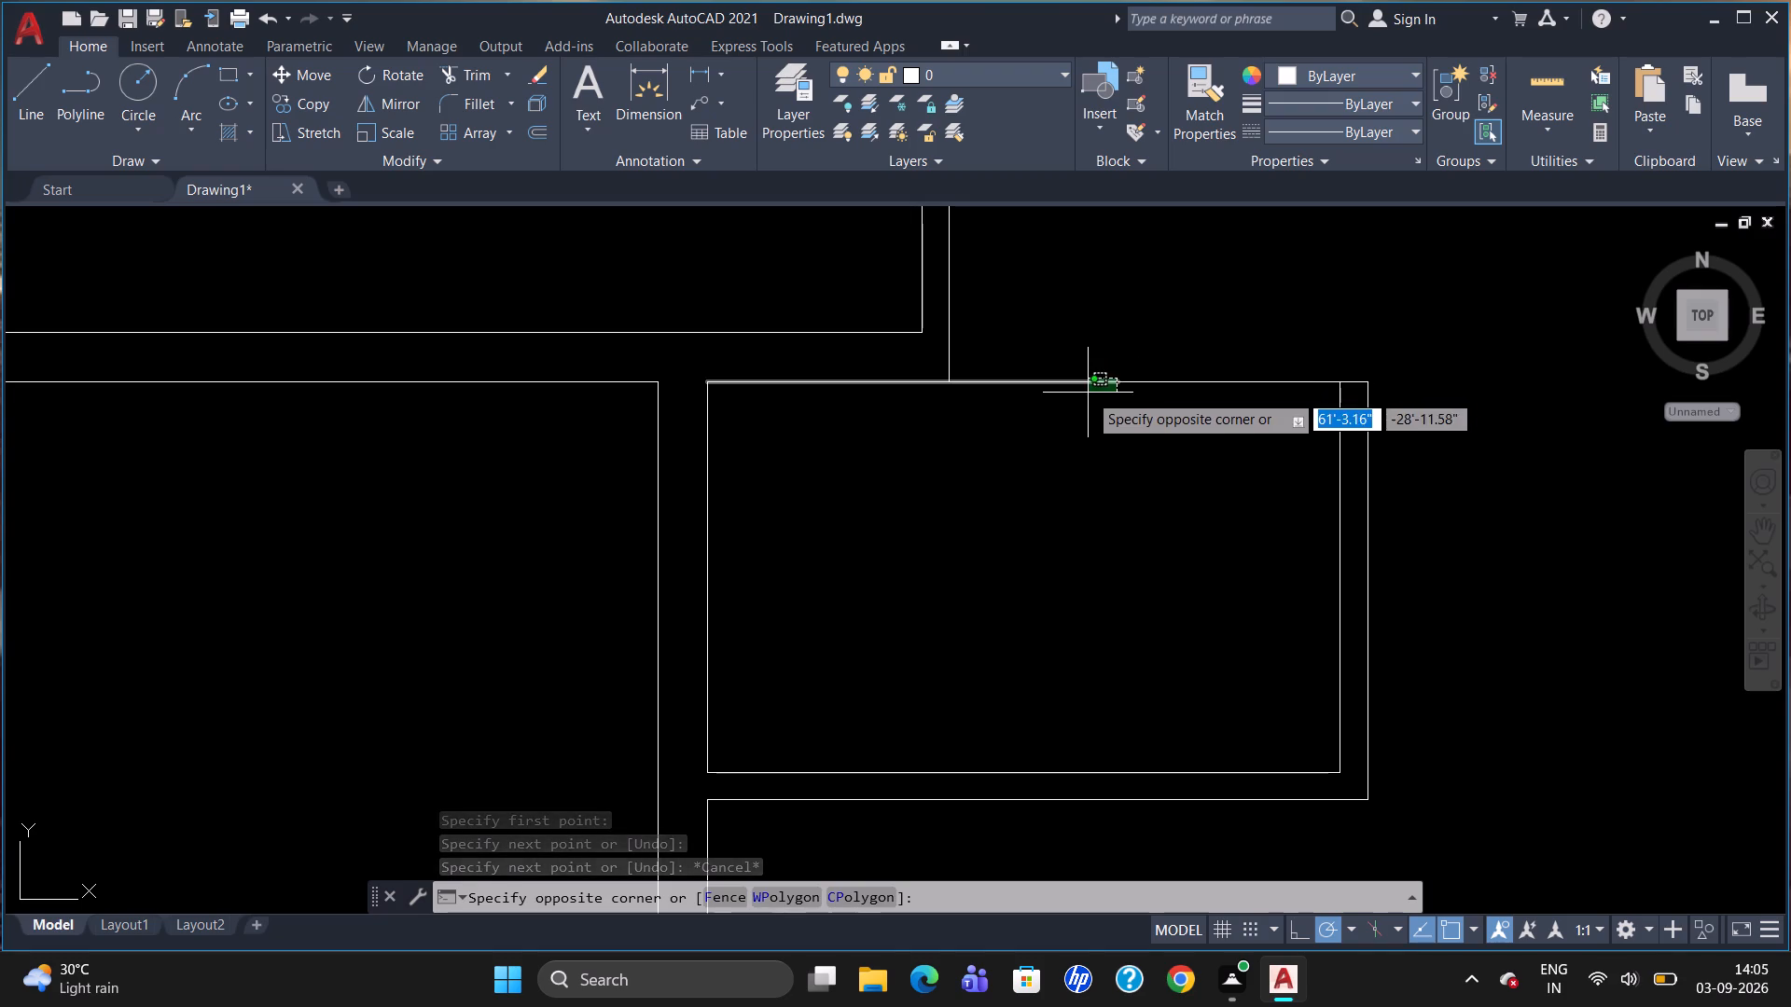
left_click(1088, 384)
left_click(1173, 384)
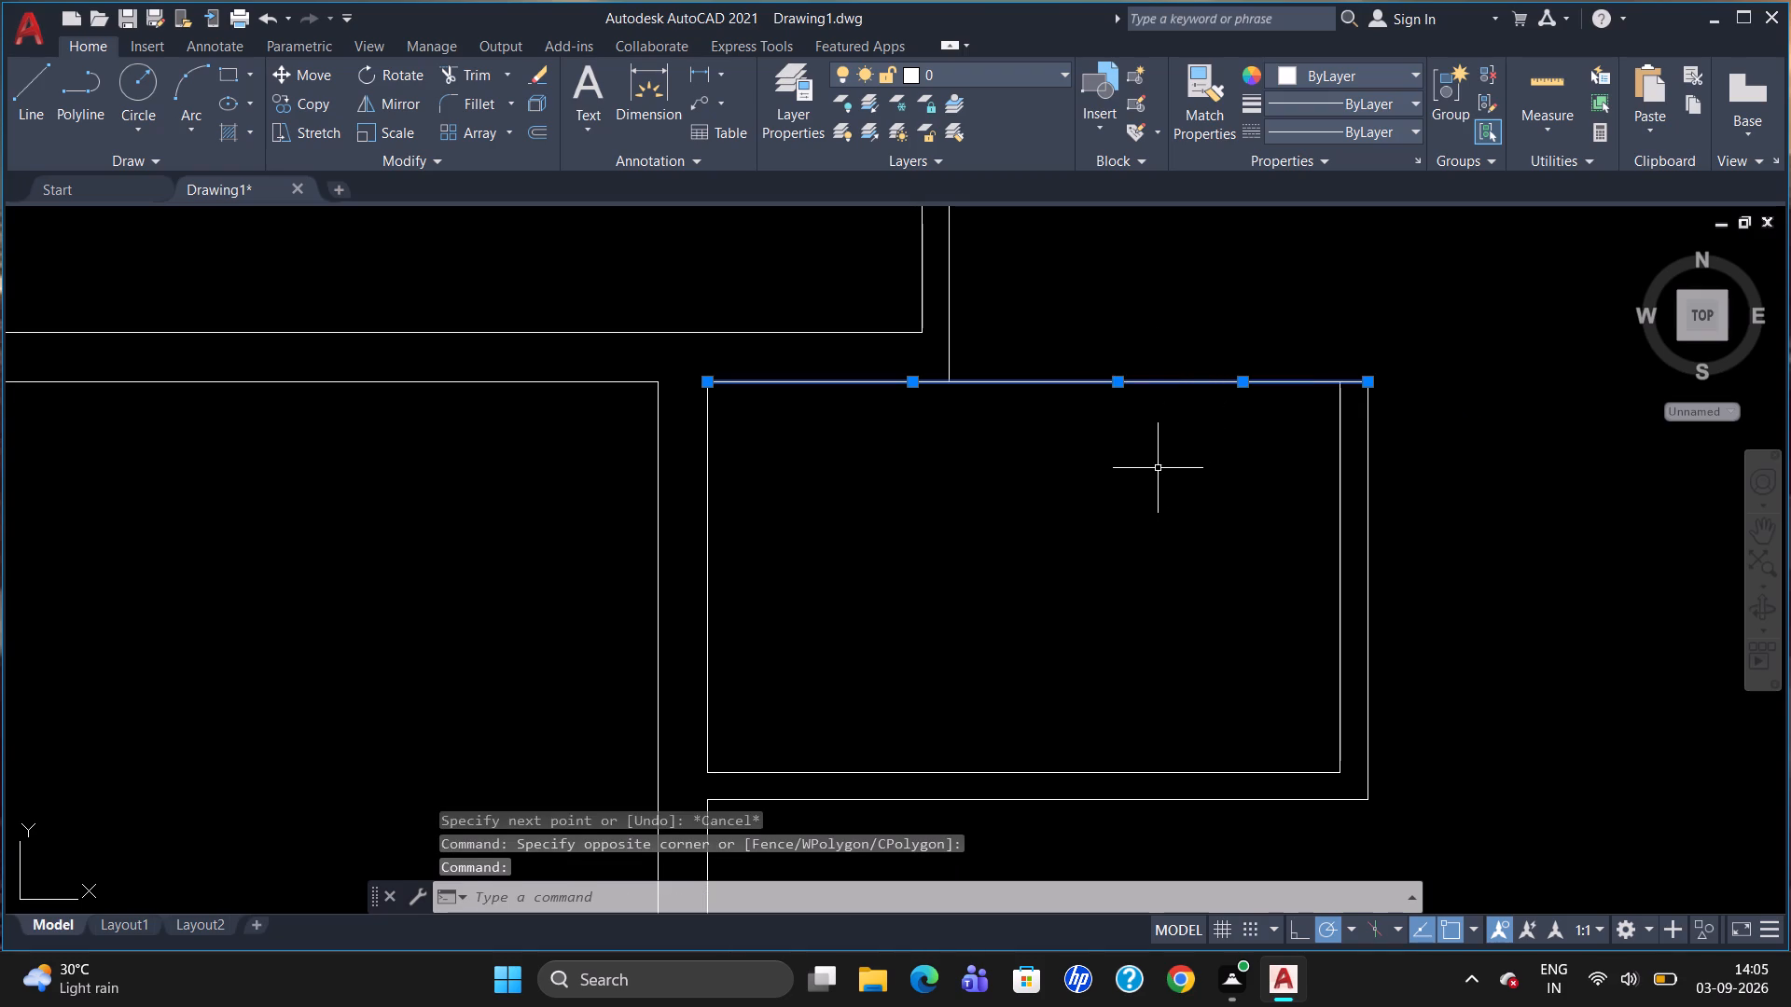
key("j")
key("Return")
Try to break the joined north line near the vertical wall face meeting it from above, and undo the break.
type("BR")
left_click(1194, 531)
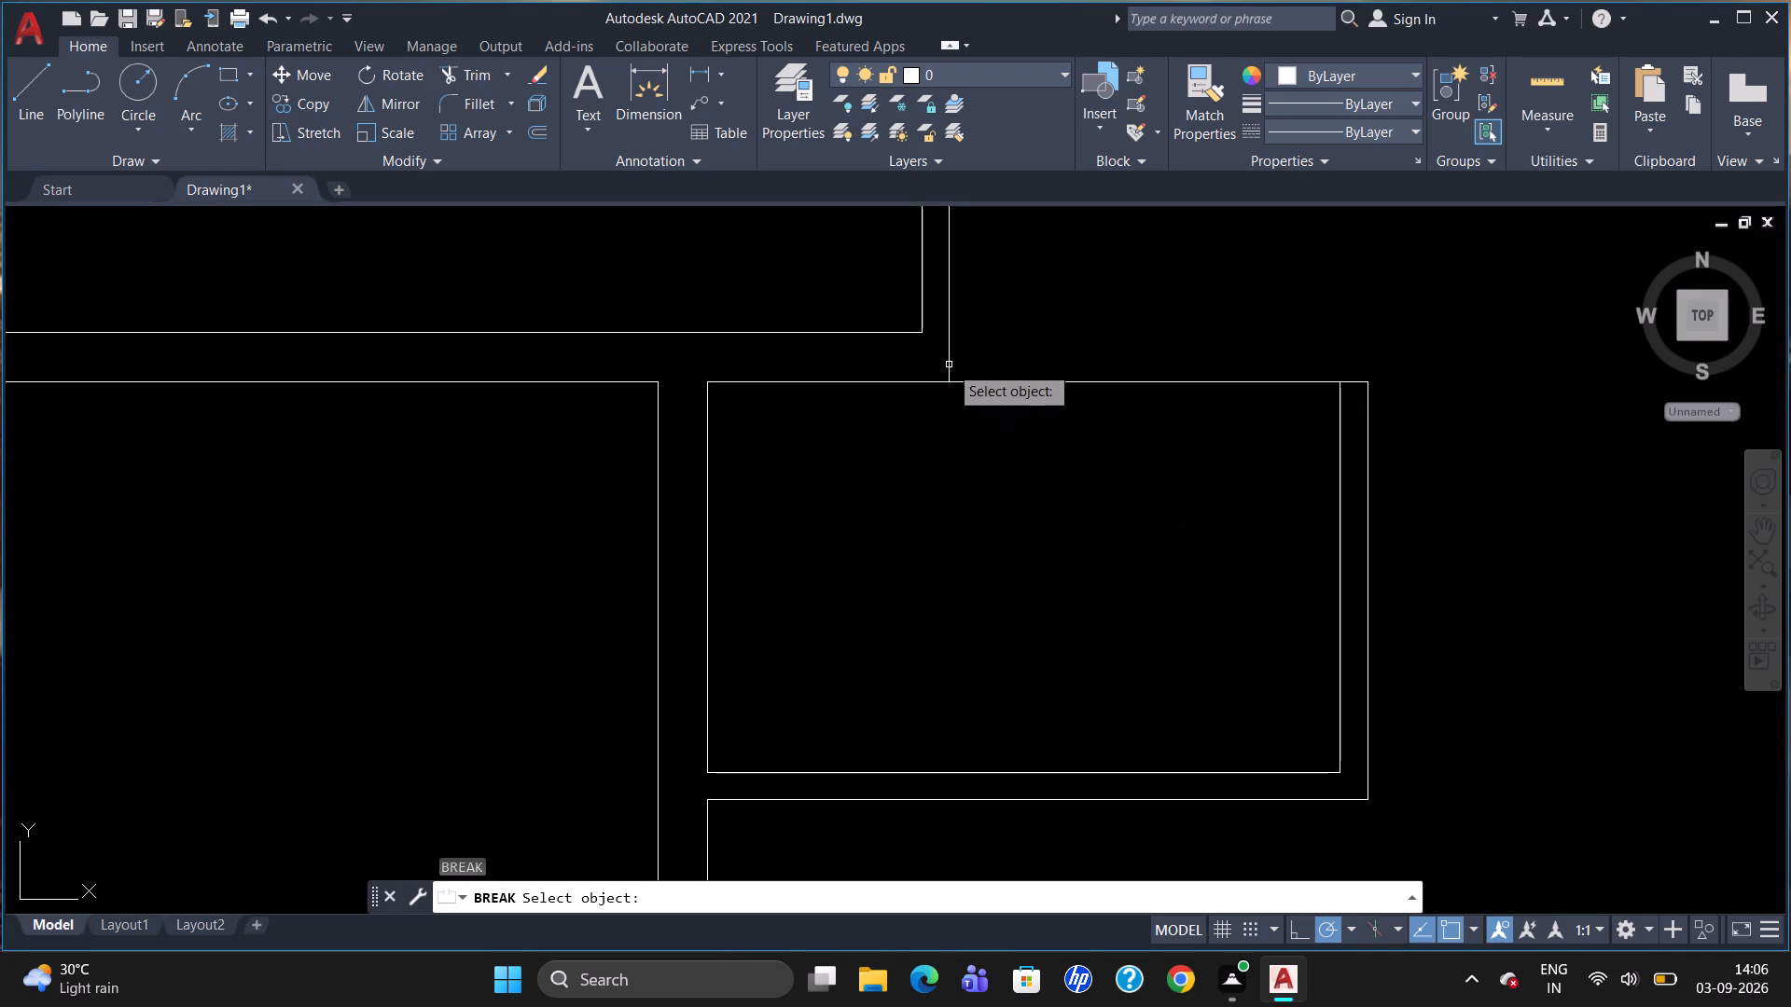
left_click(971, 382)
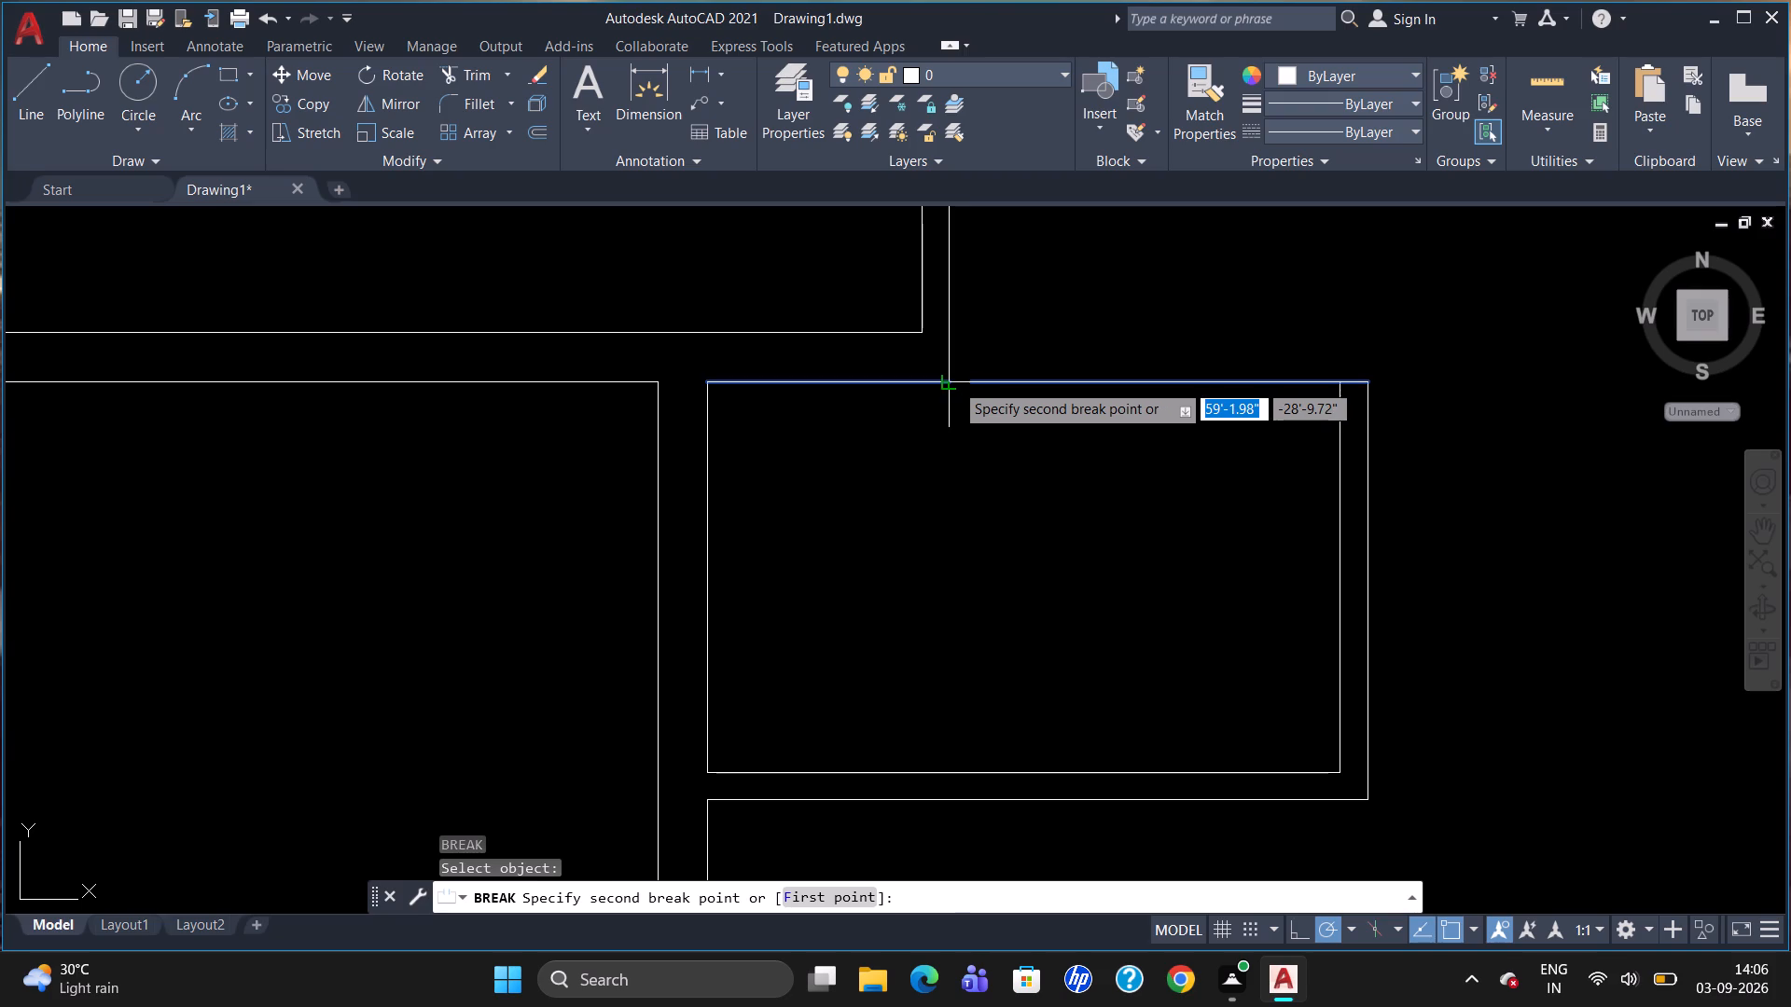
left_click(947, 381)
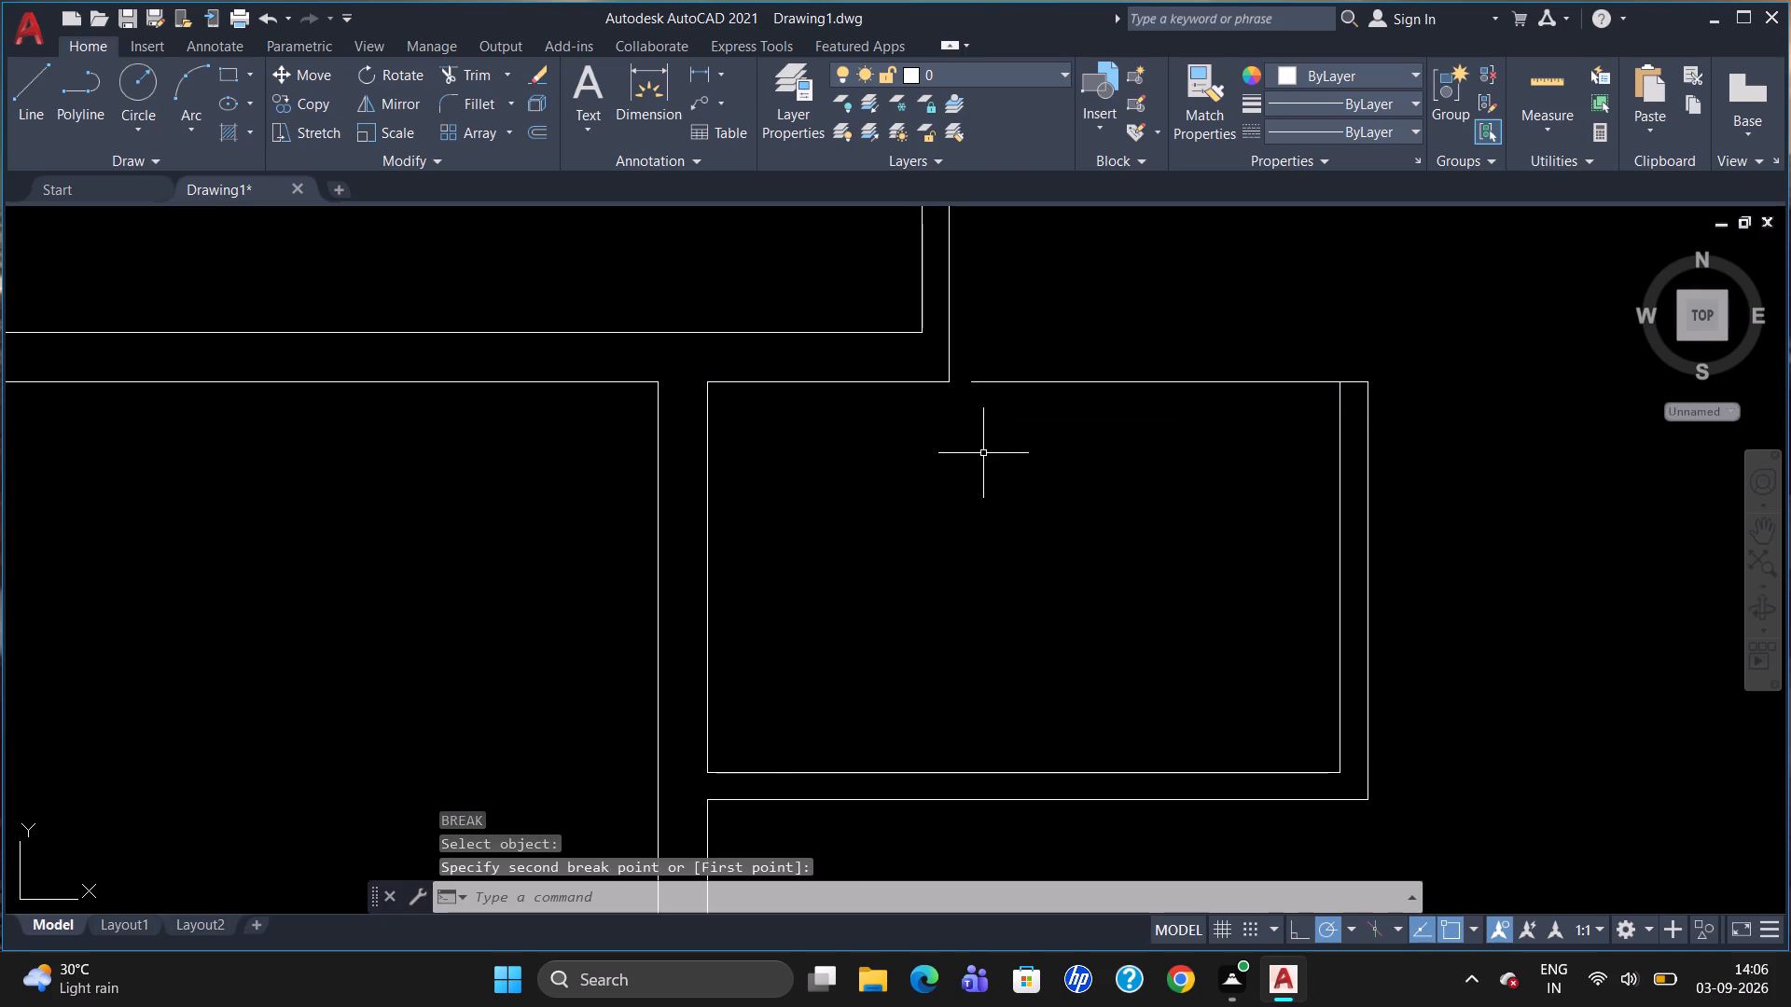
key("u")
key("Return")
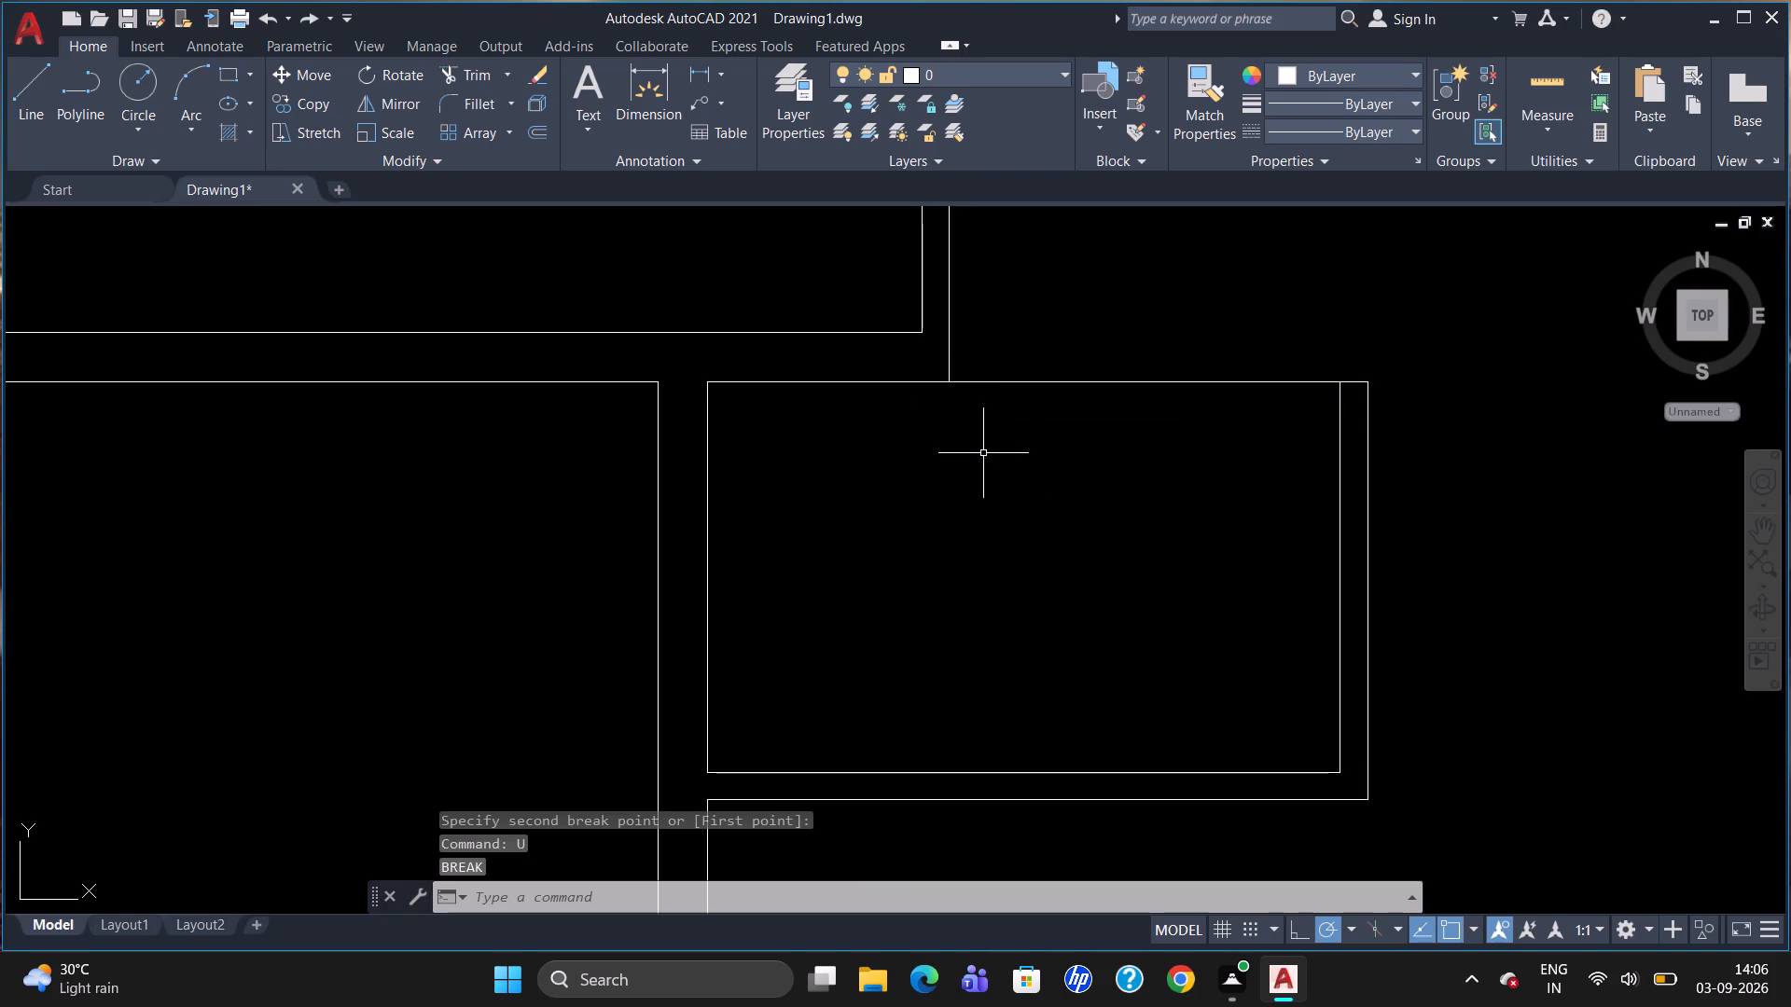
Break the joined north line at a single point where the vertical wall face meets it, using Break at Point.
type("BR")
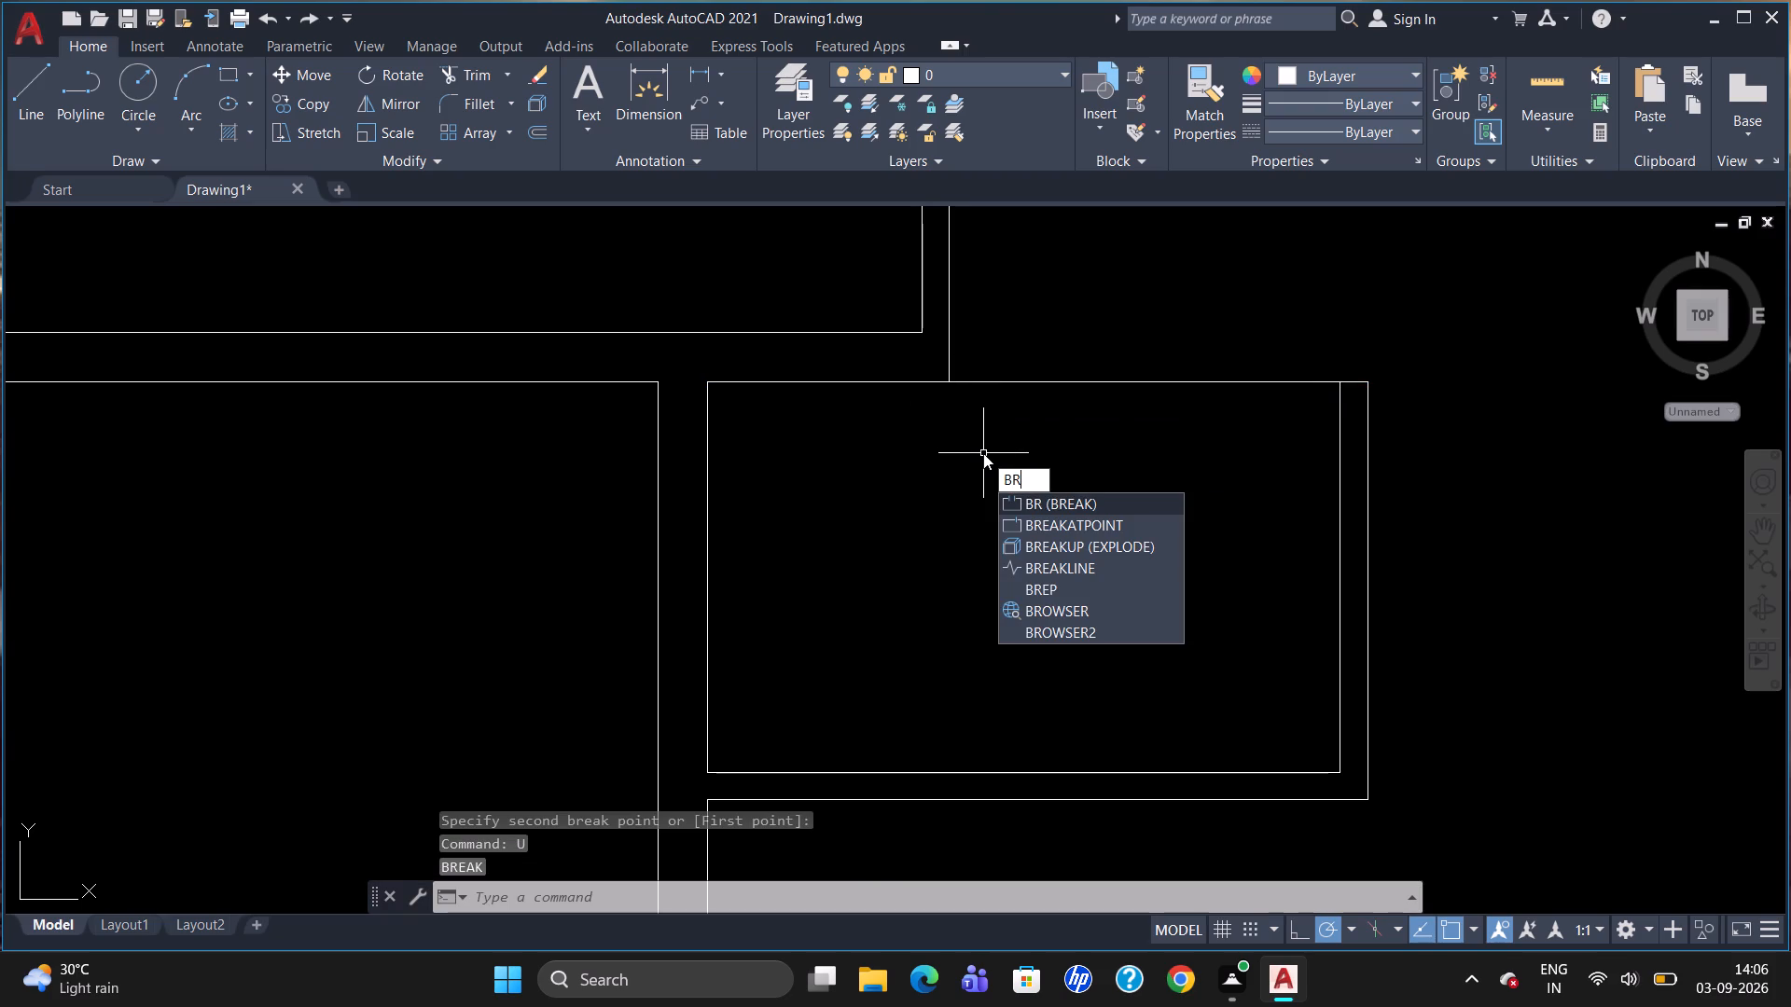
left_click(1064, 519)
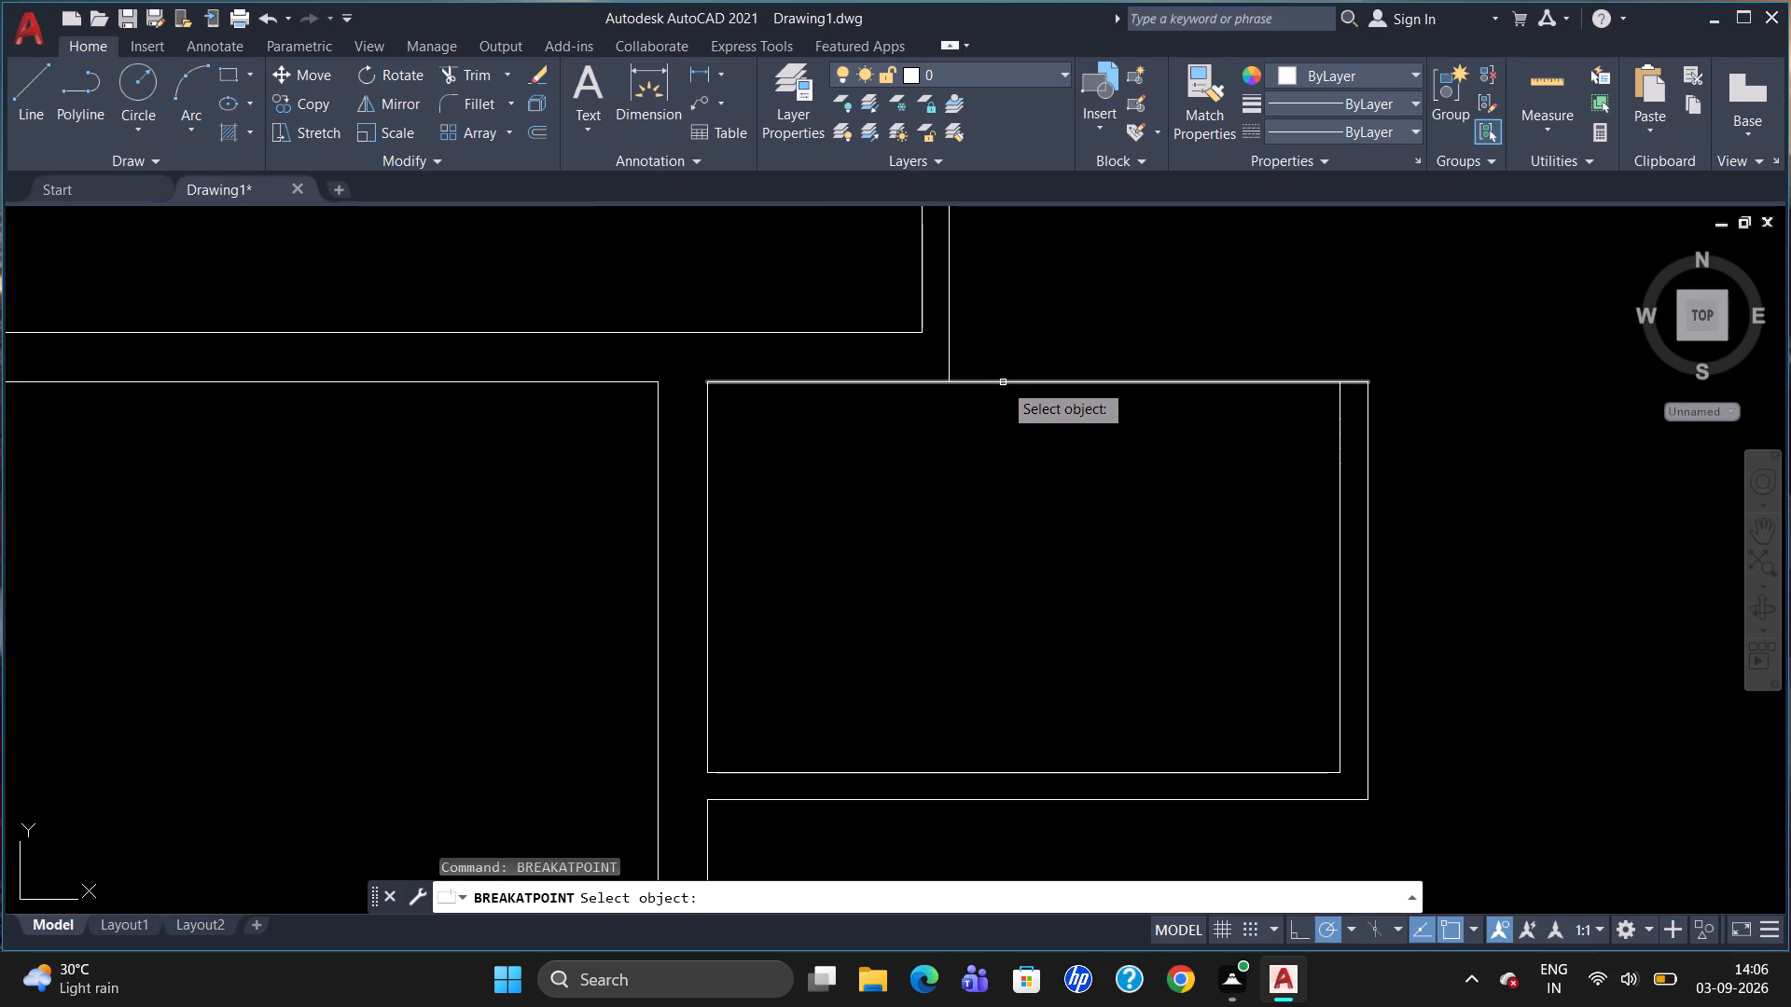
left_click(1003, 382)
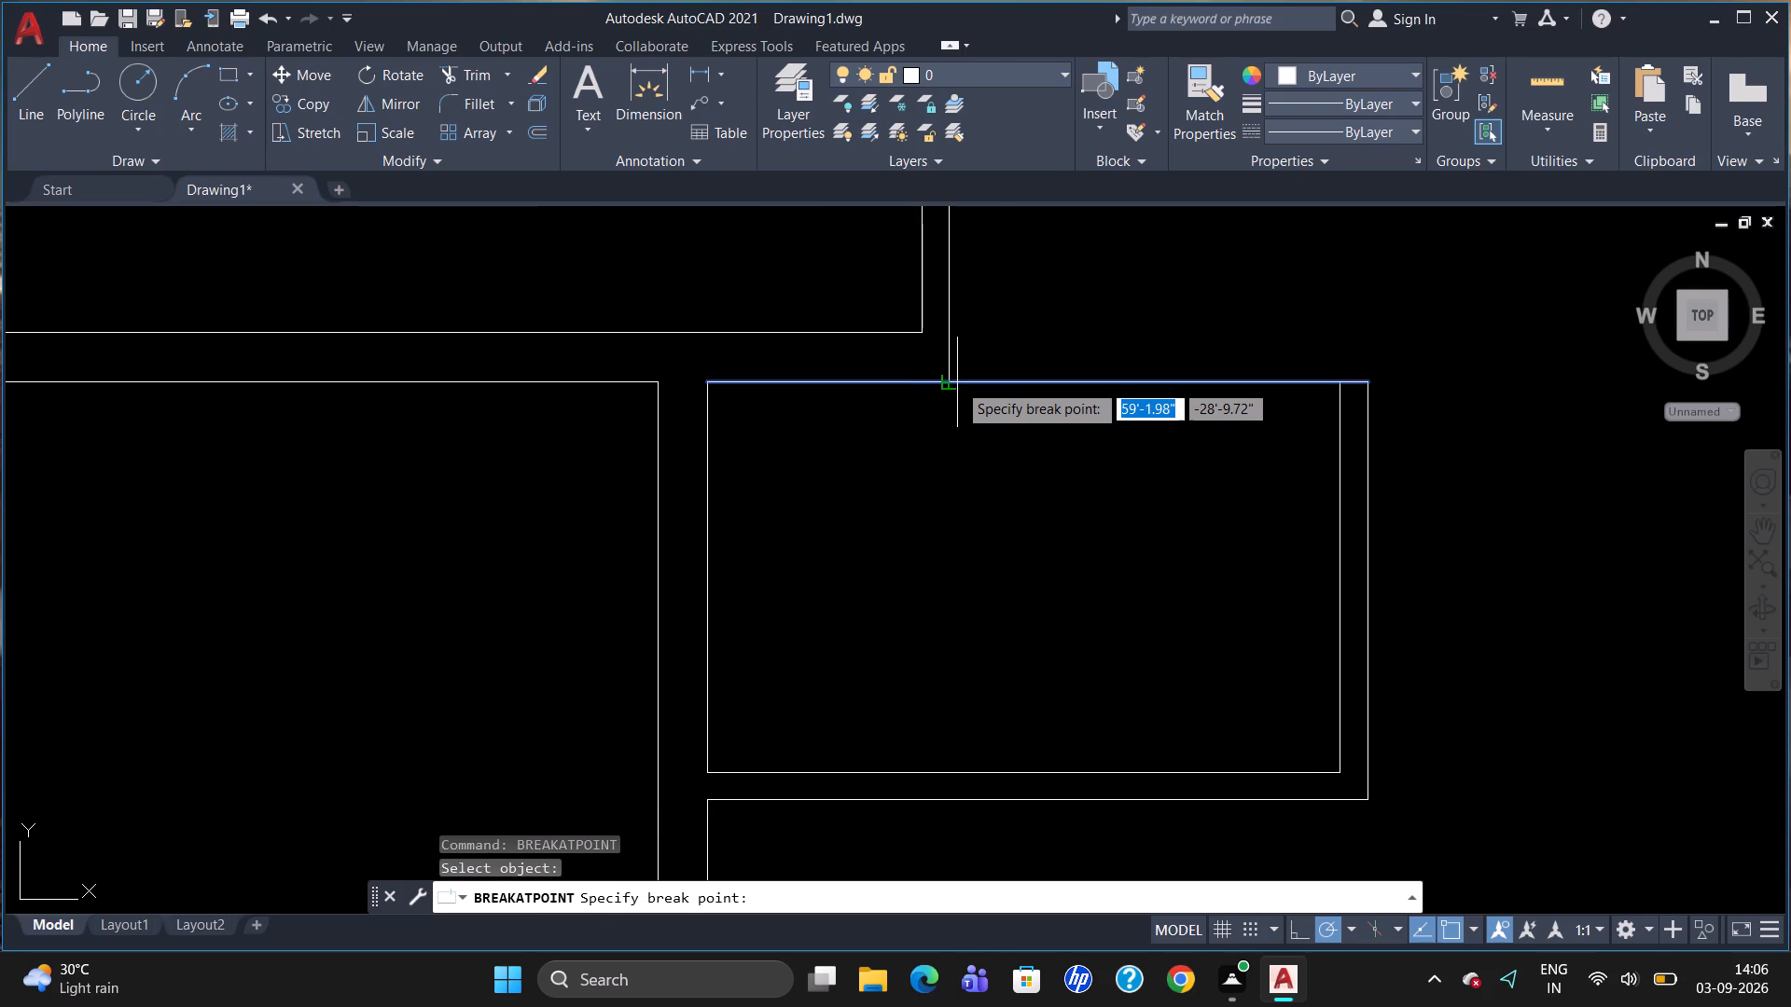
left_click(957, 382)
Offset the eastern portion of the broken north line 5" to the south and 5" to the north.
key("o")
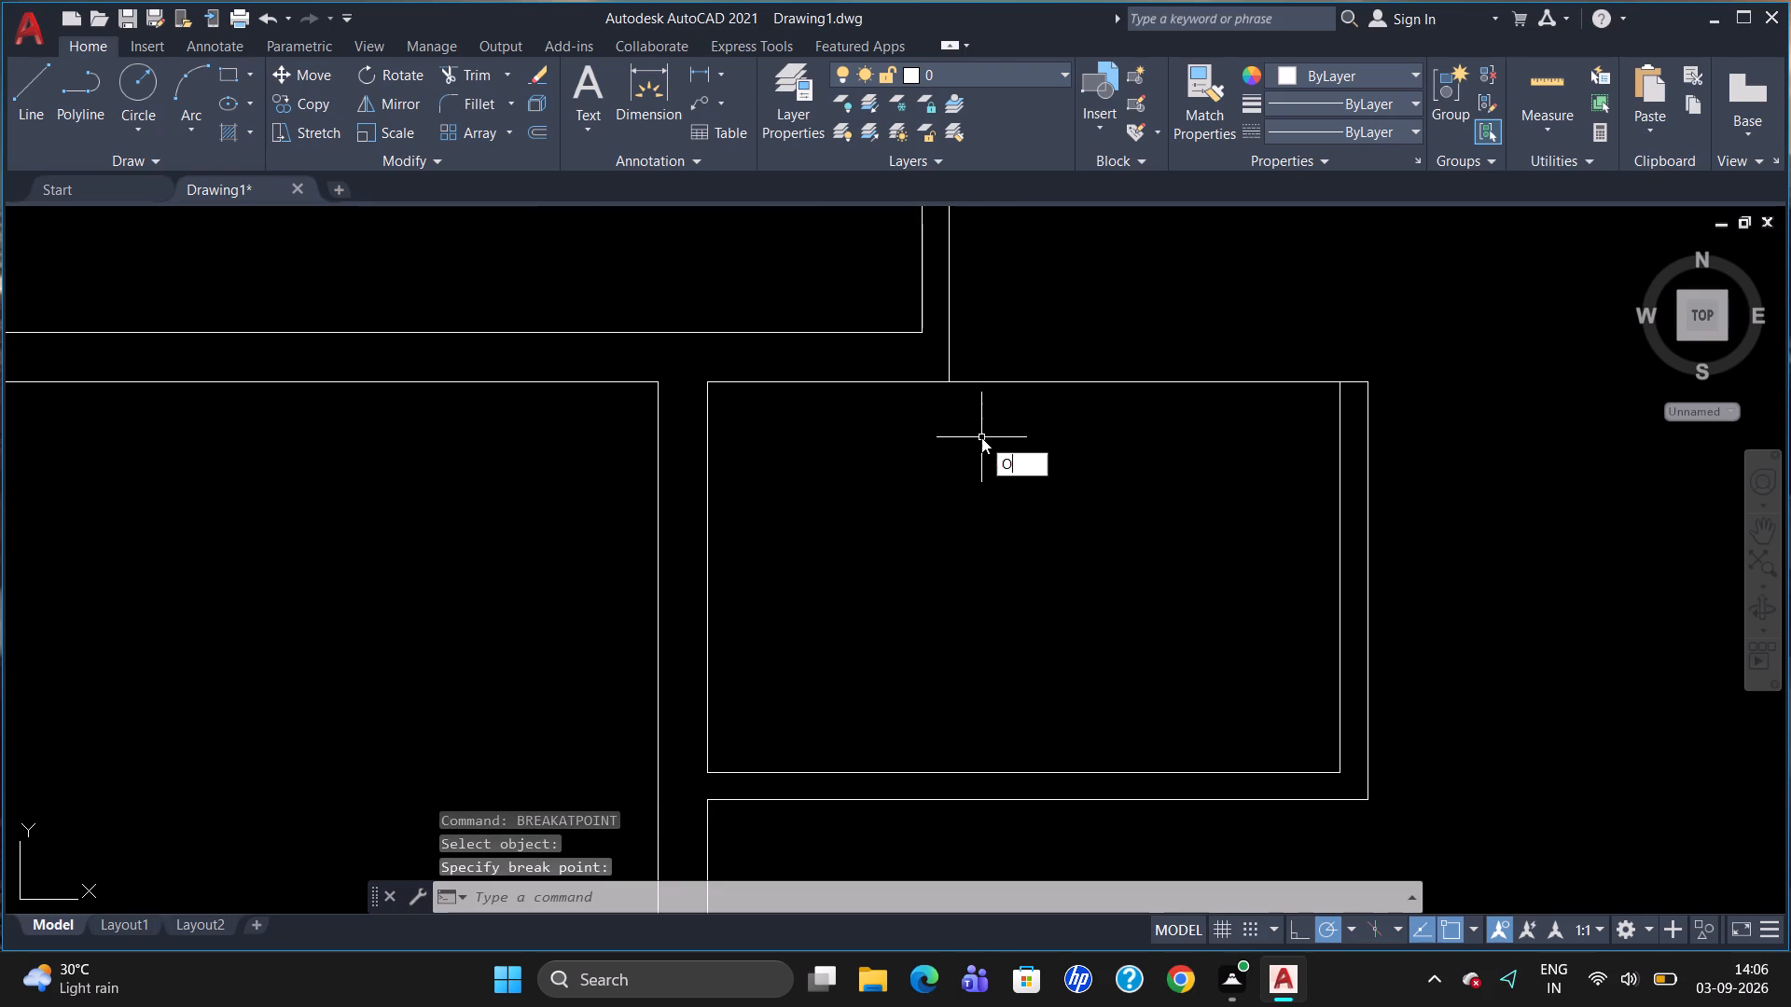
key("Return")
type("5\"")
key("Return")
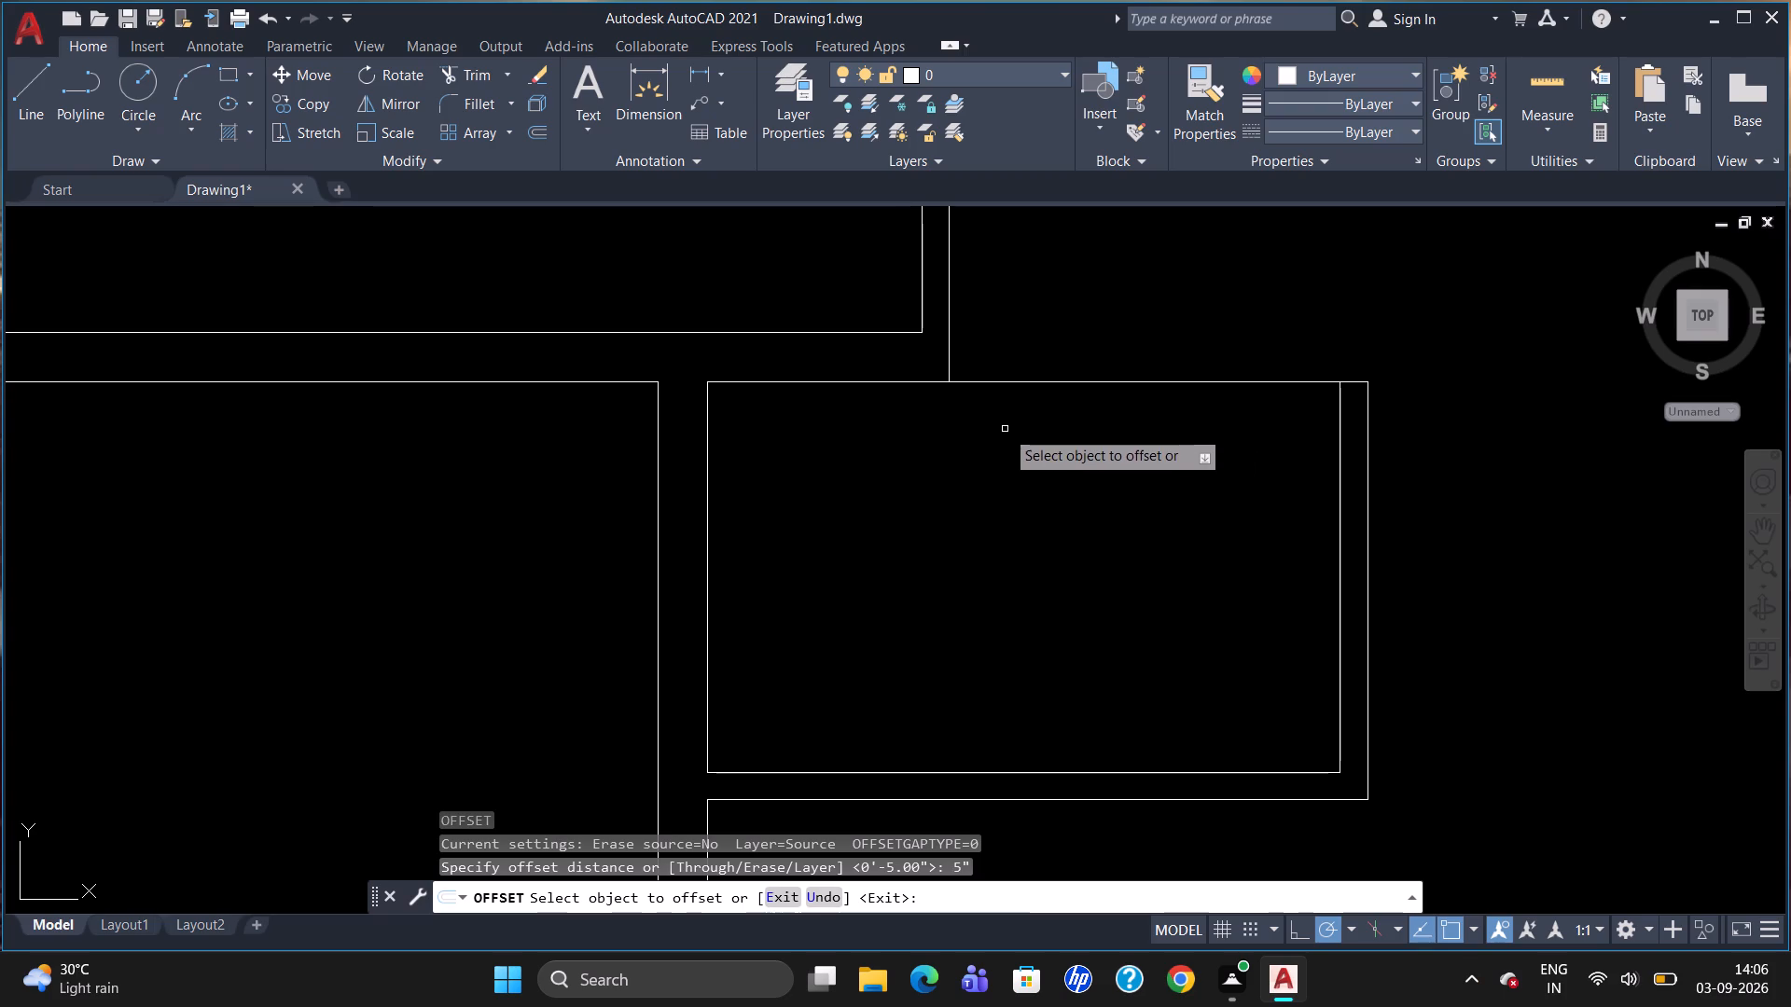
left_click(1023, 384)
left_click(1019, 371)
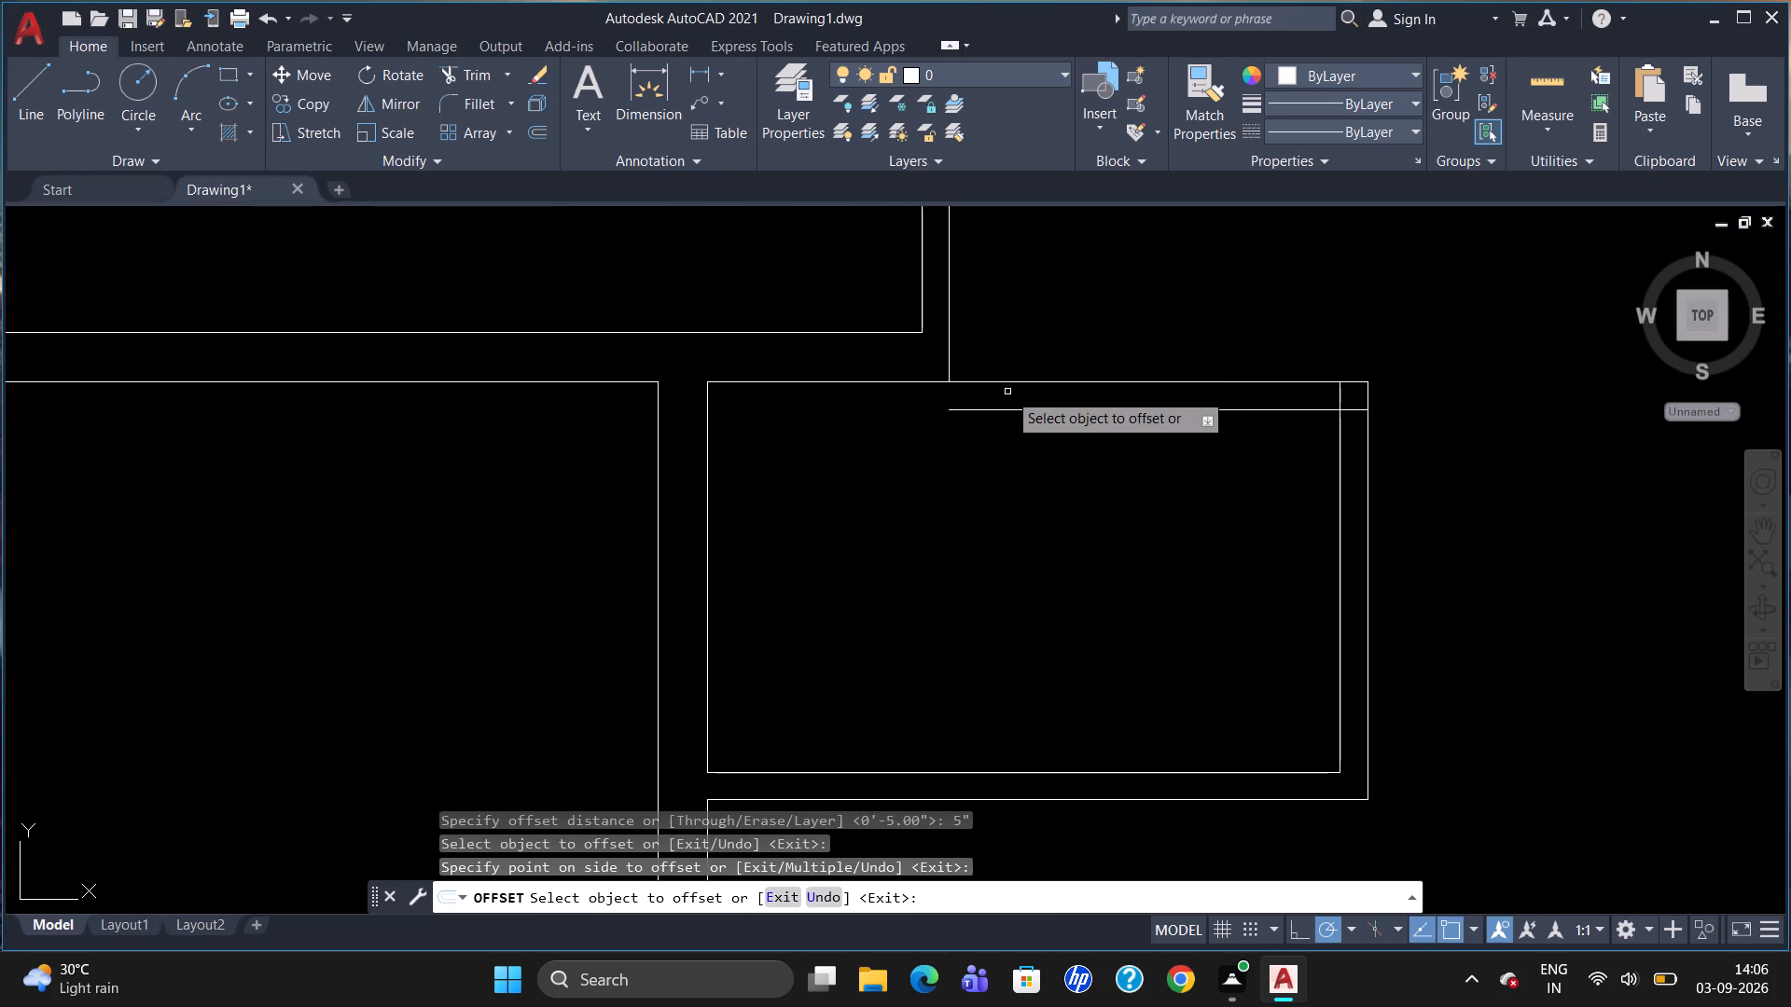
left_click(1010, 384)
left_click(1008, 359)
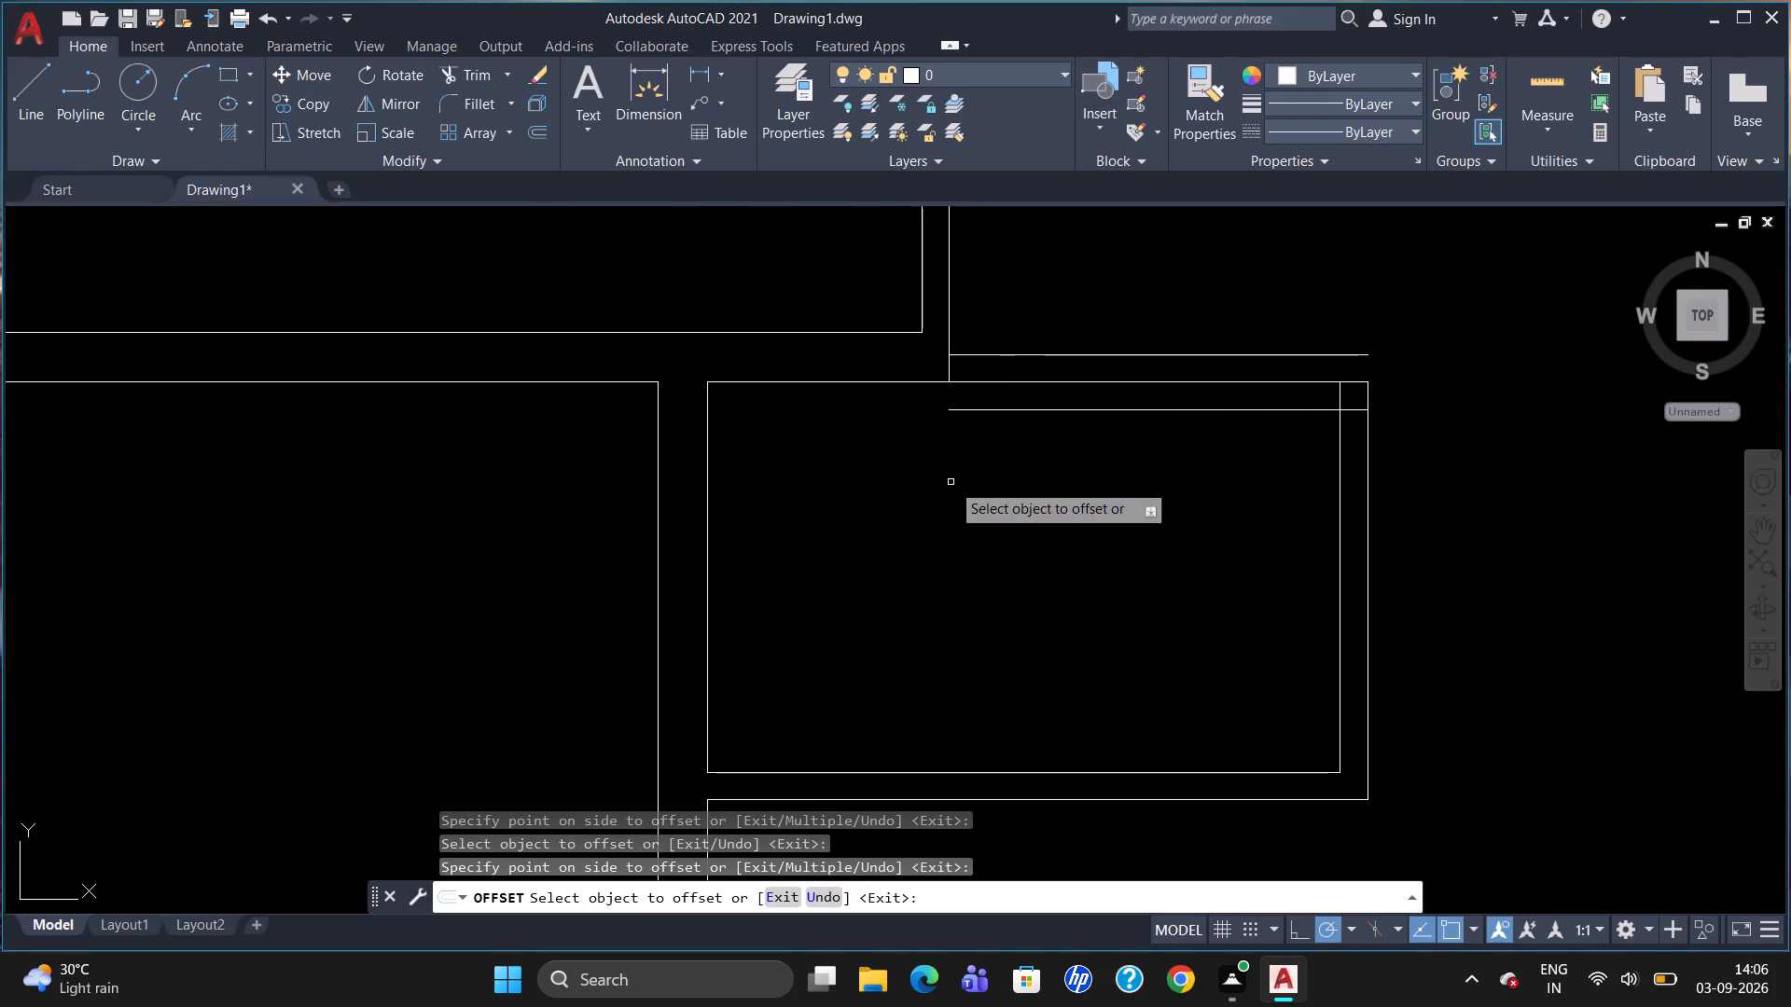
Delete the 5" offset line lying inside the small room, south of its north wall line.
key("Escape")
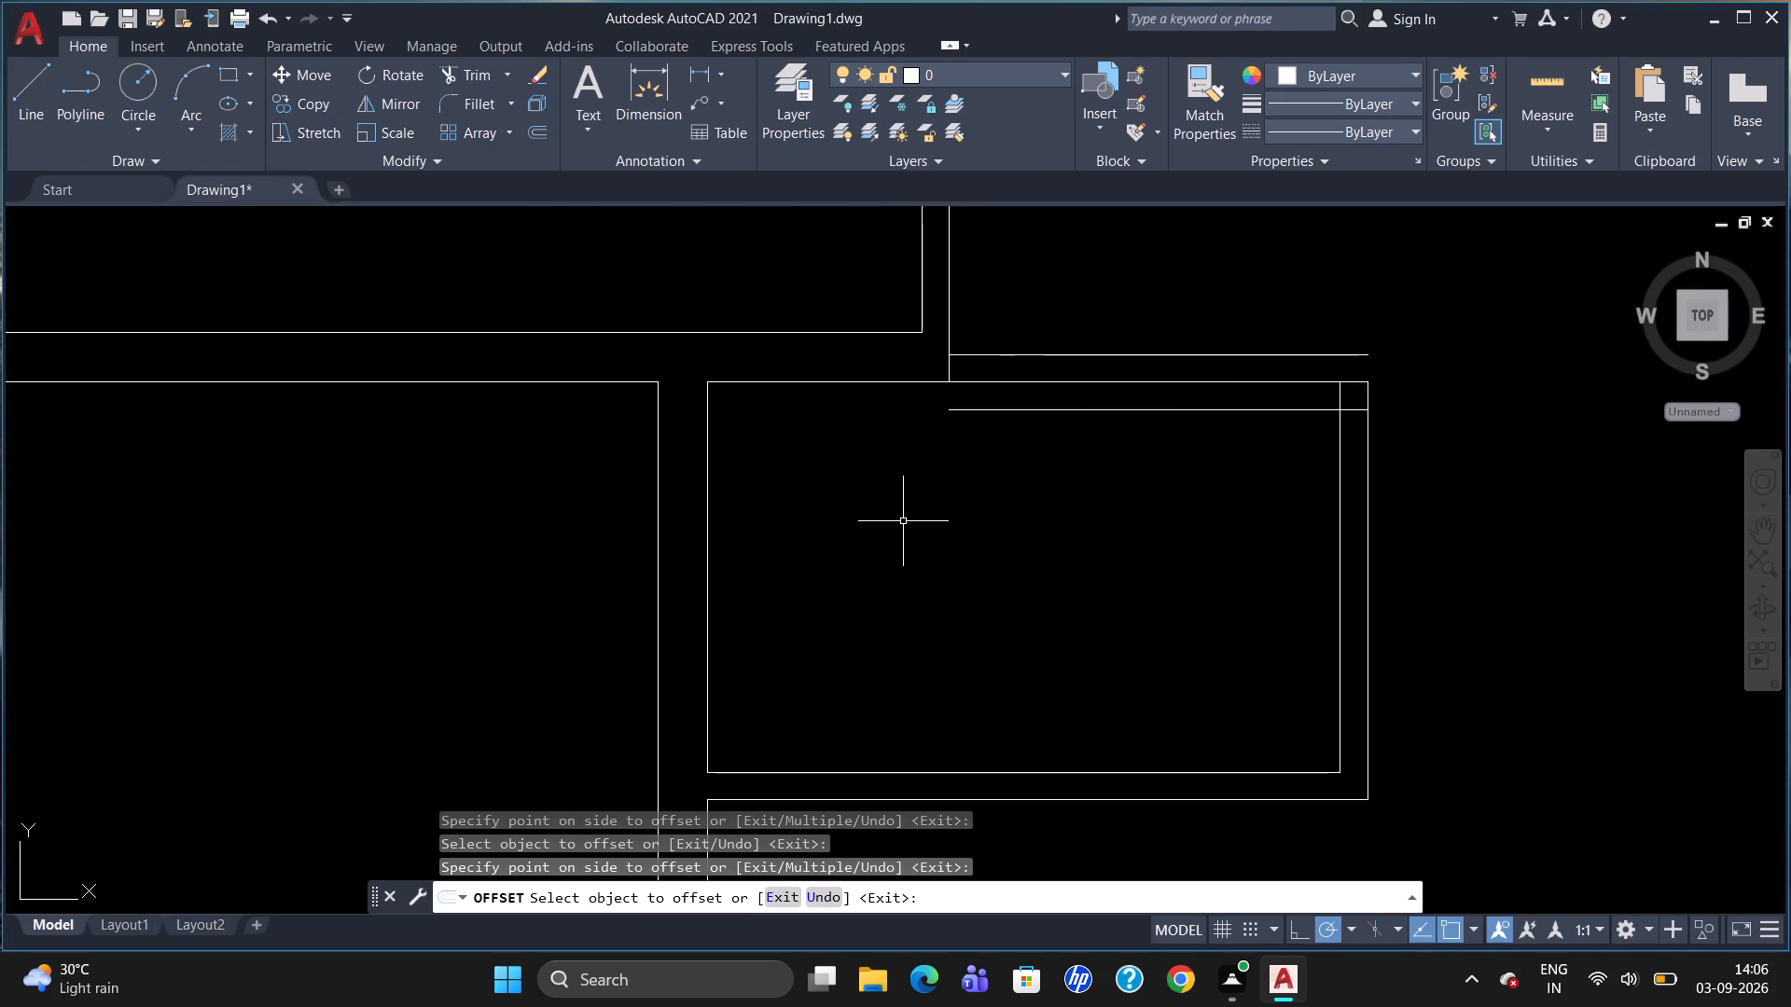
left_click(1031, 411)
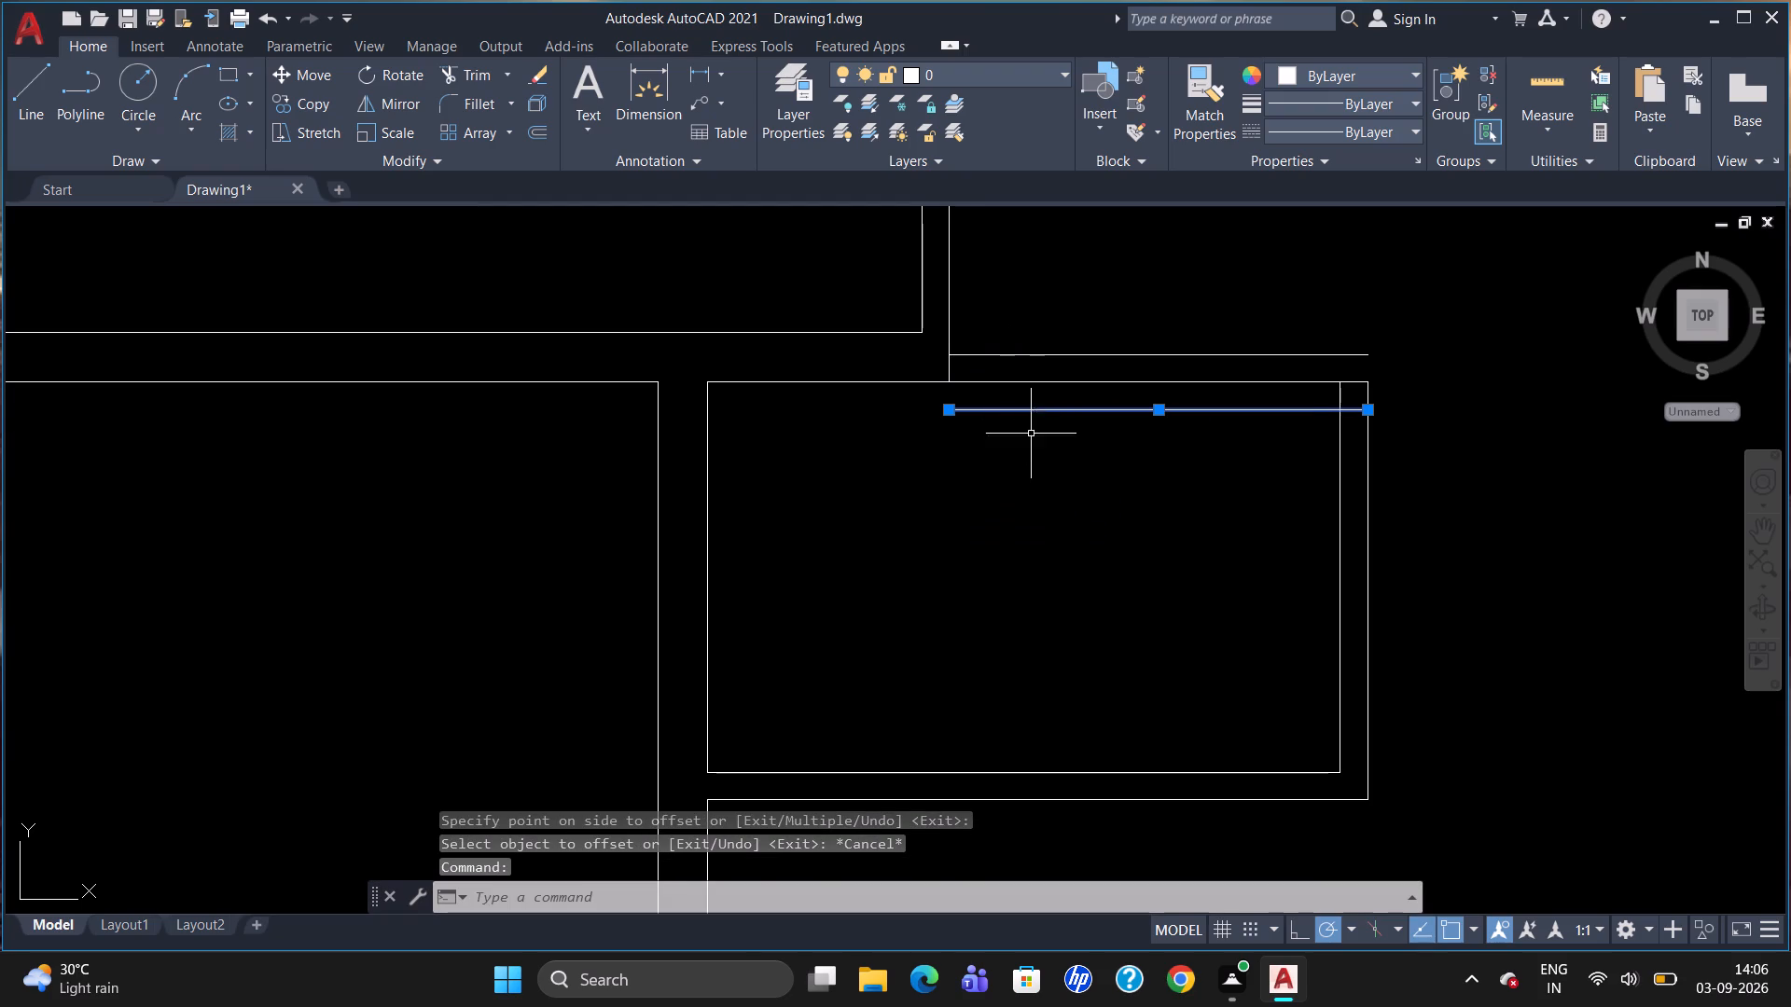
key("Delete")
Trim the vertical wall stub below the northern offset line and the north line's end beyond the small room's inner east face.
type("TR")
key("Return")
key("Return")
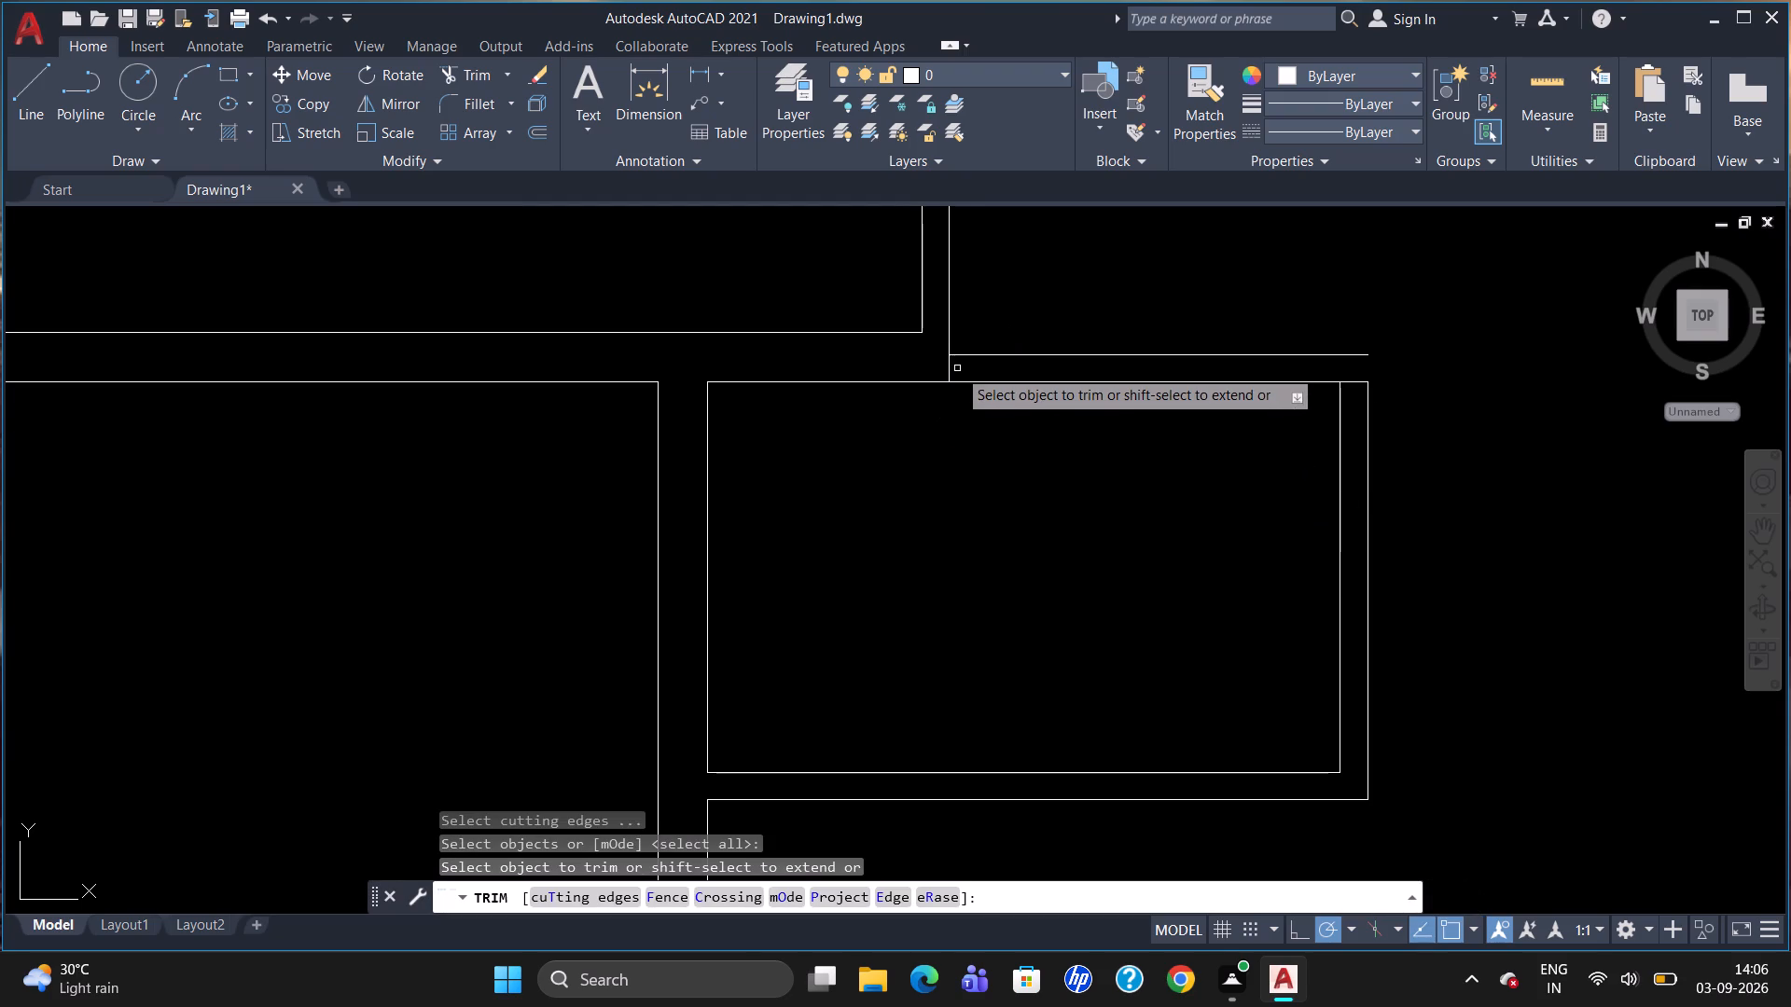
left_click(947, 367)
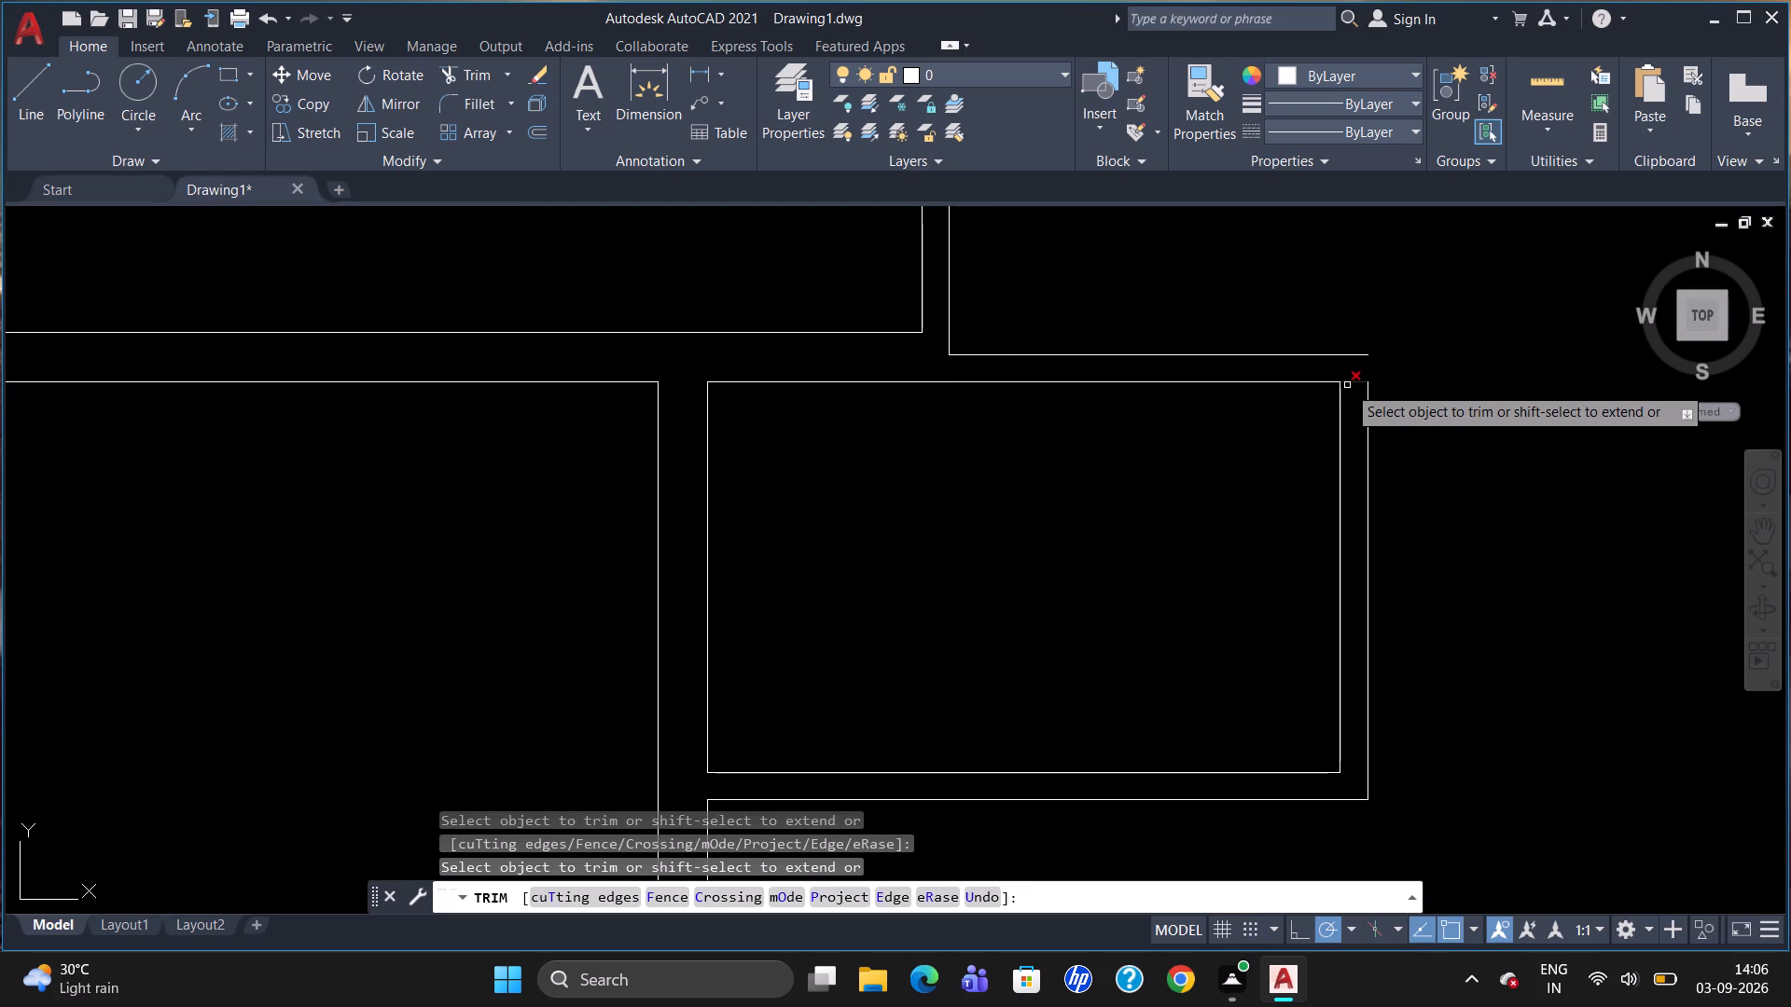
left_click(1349, 381)
key("Escape")
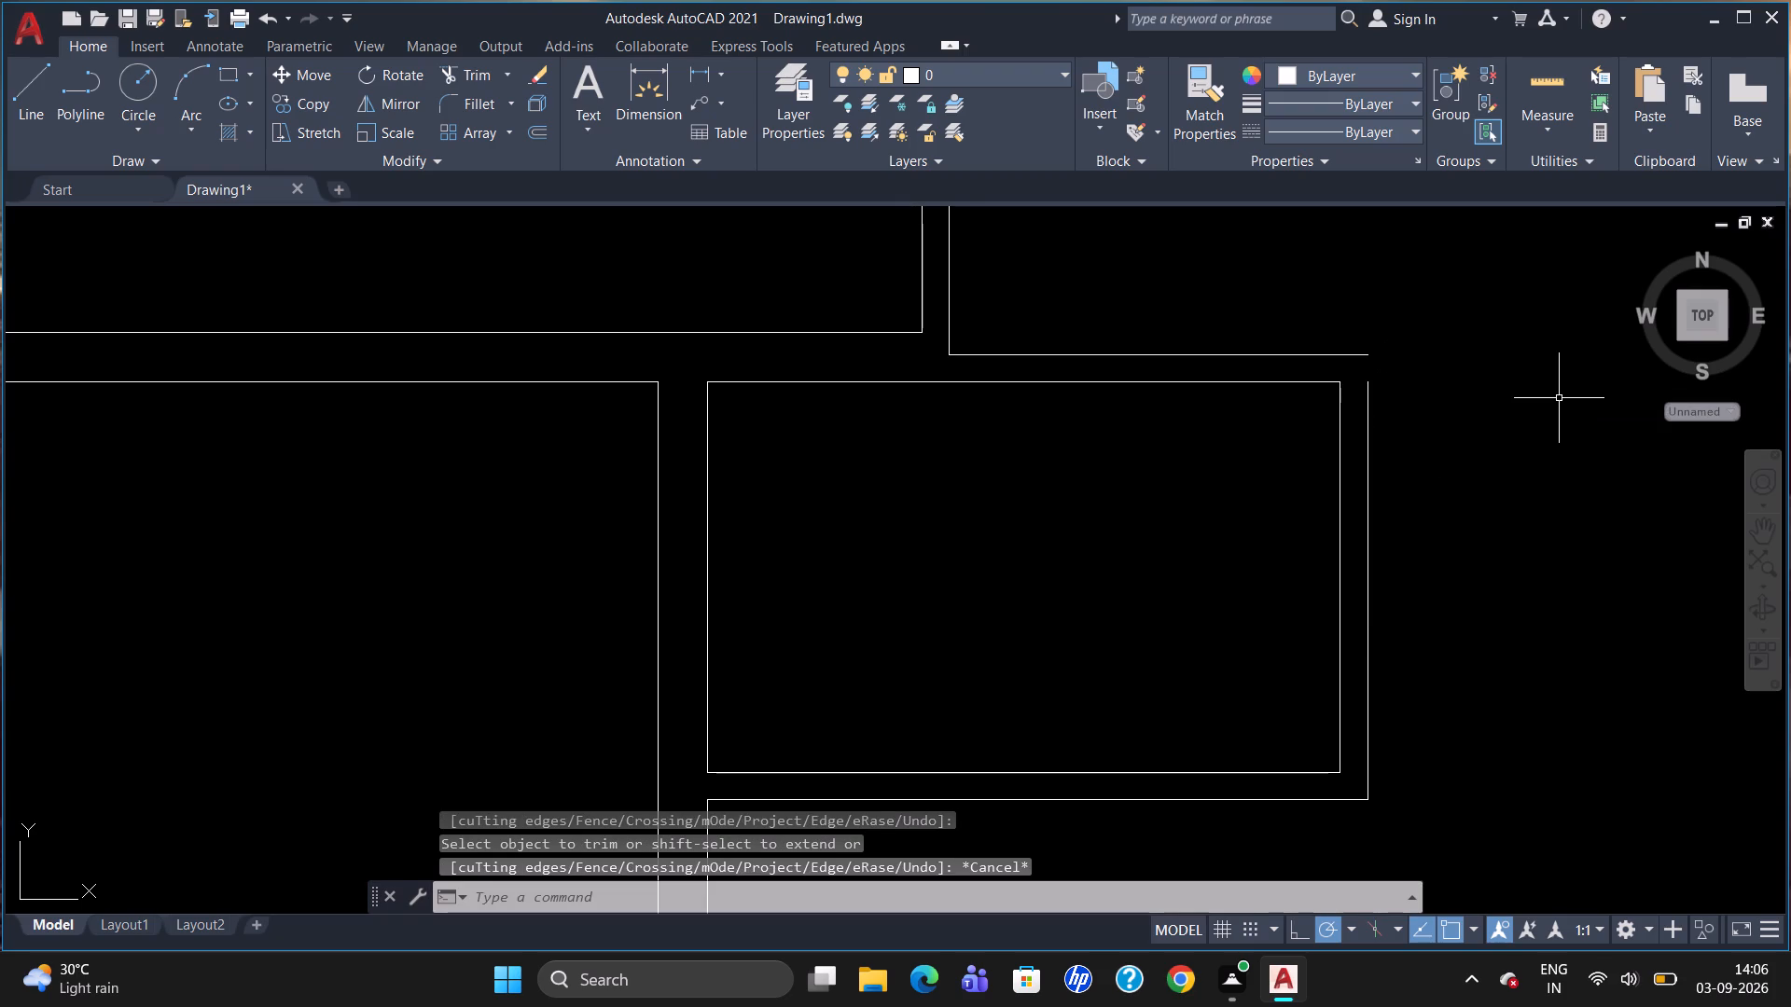
Extend the small room's outer east wall line north to meet the offset north wall line.
type("EX")
key("Return")
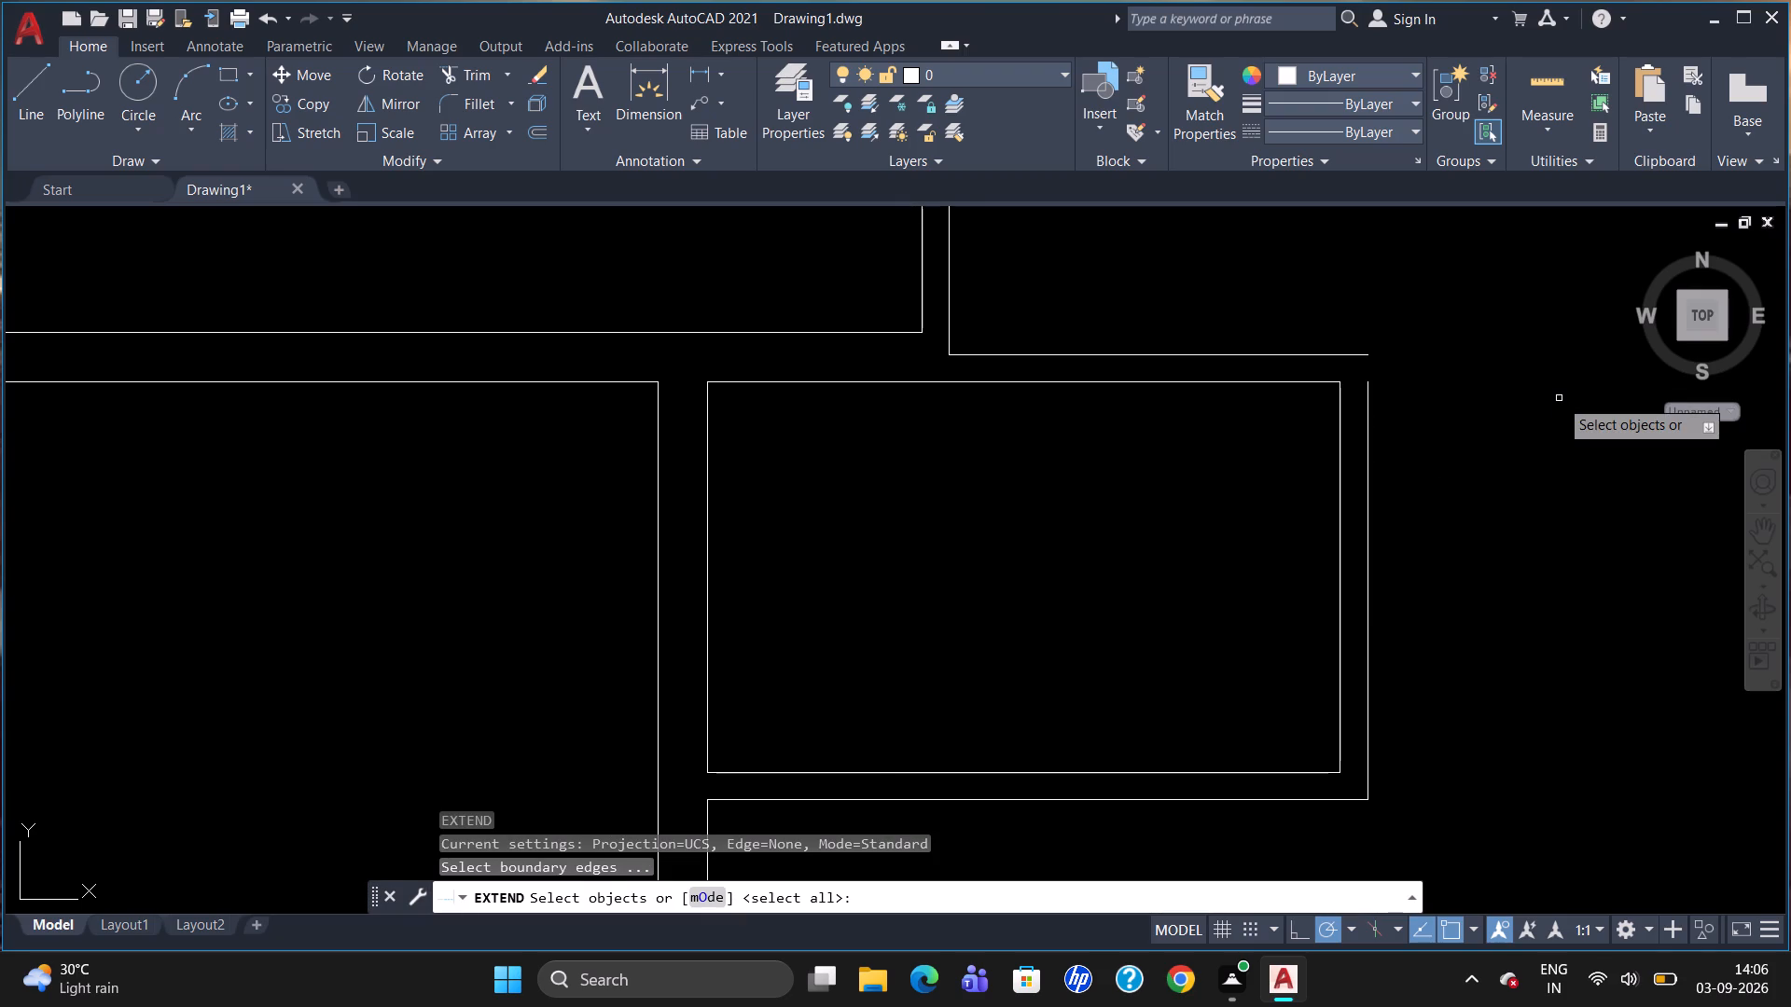
left_click(1355, 354)
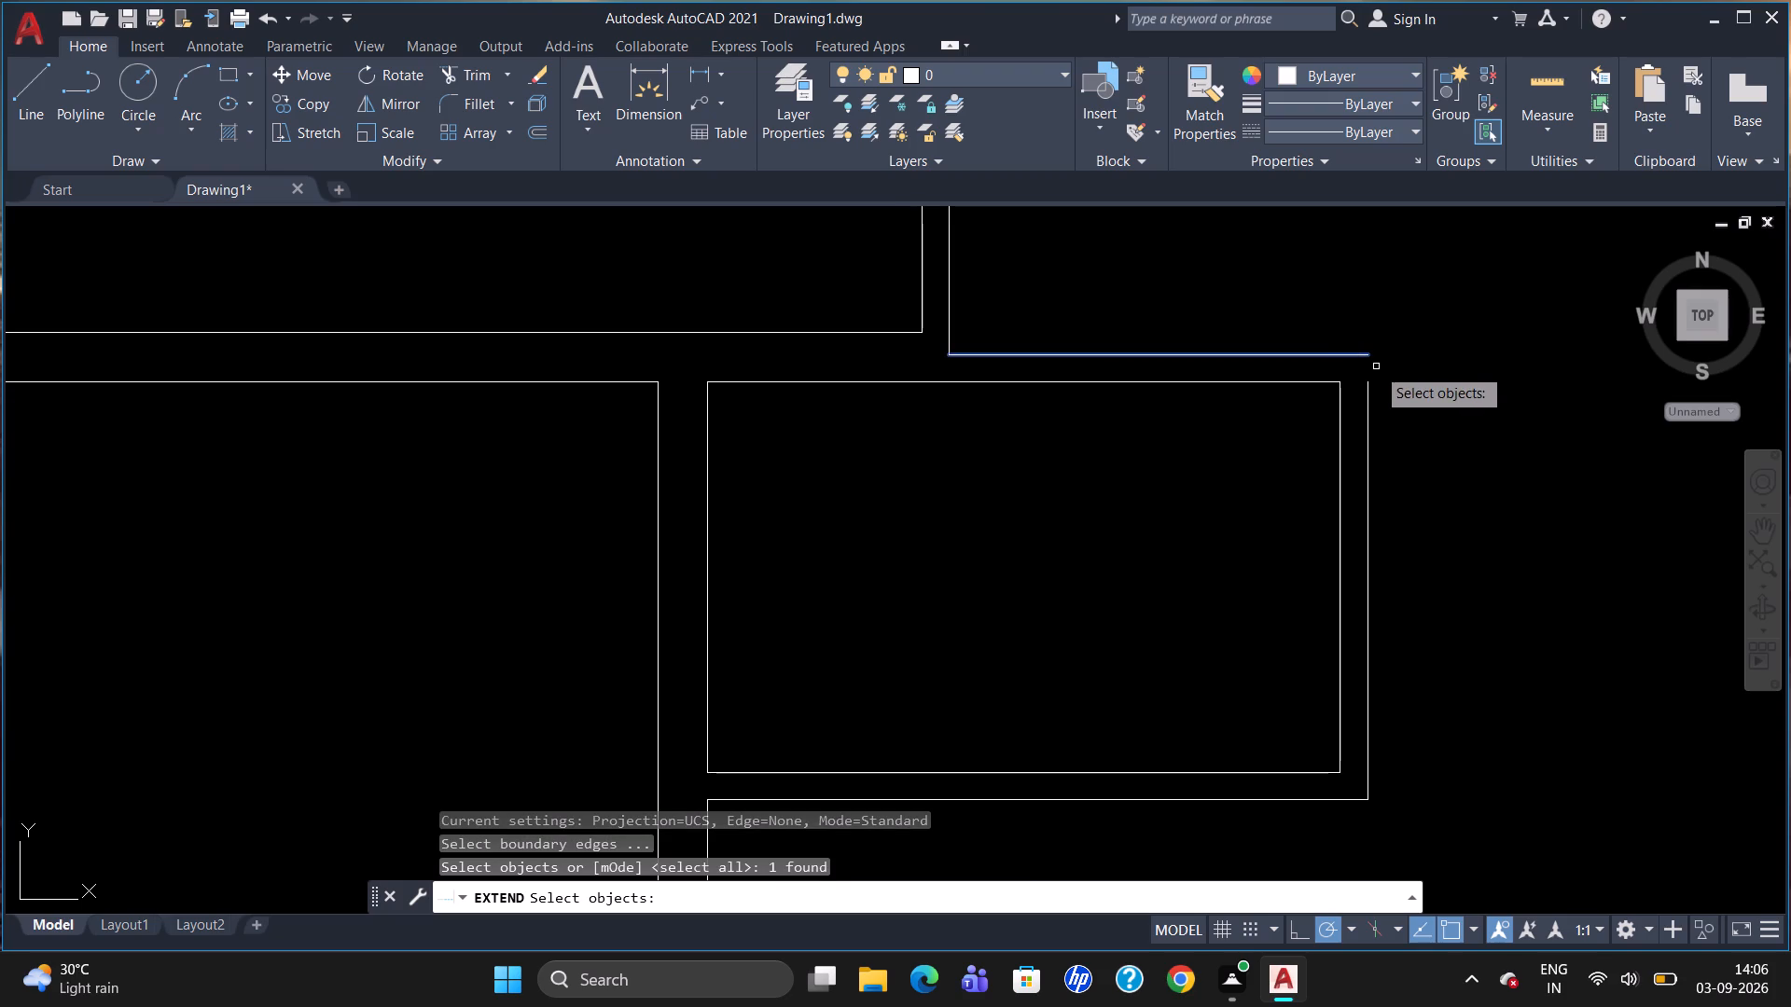
key("Return")
left_click(1369, 411)
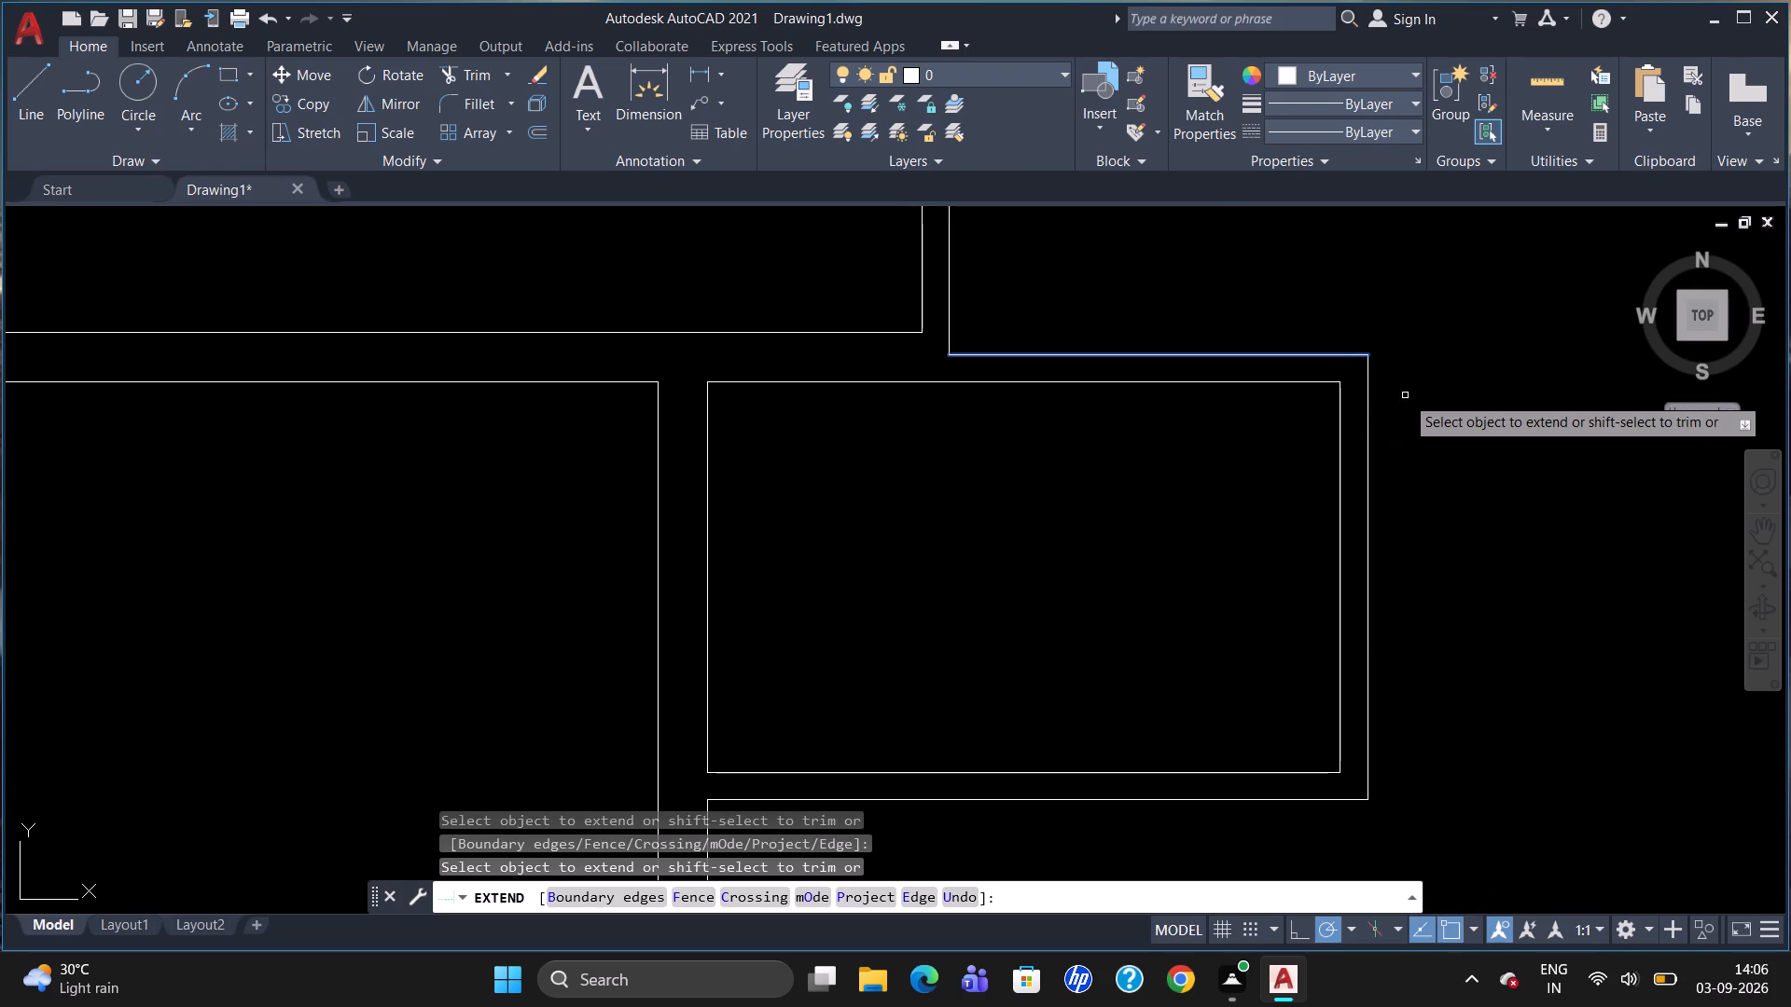
scroll(1404, 383, "down", 2)
key("Escape")
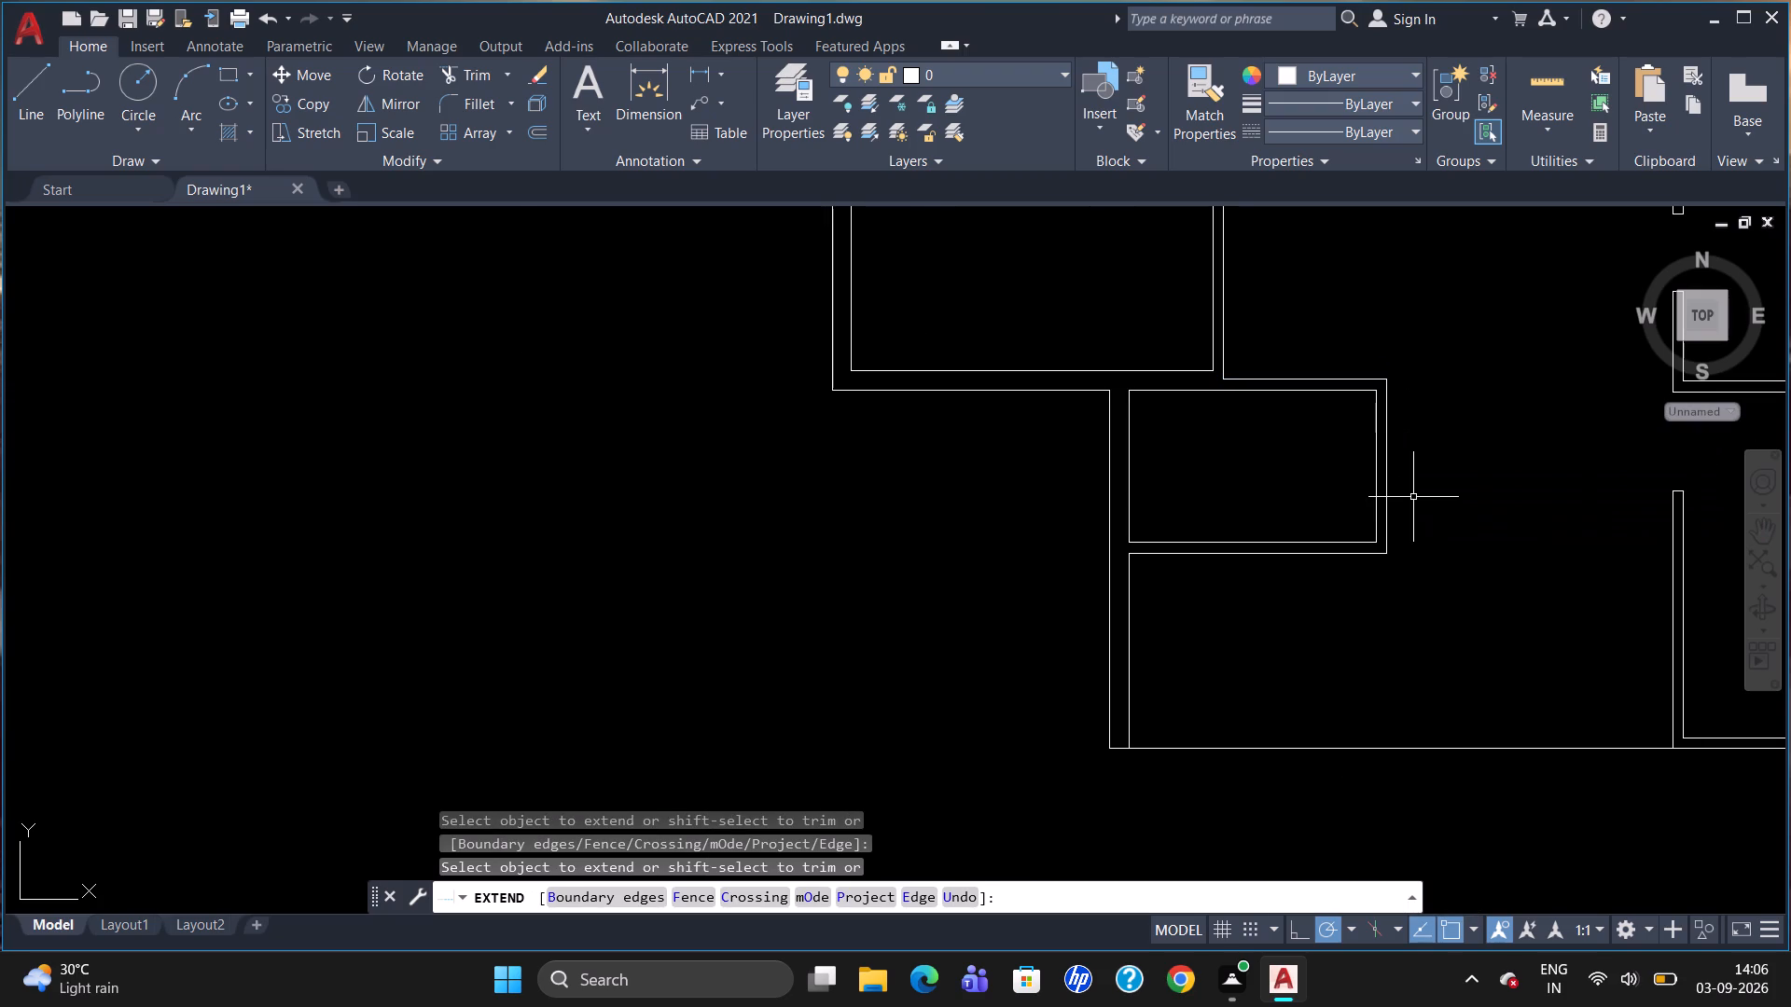
Measure the small room and the spaces south and southeast of it with quick measure.
scroll(1193, 527, "down", 2)
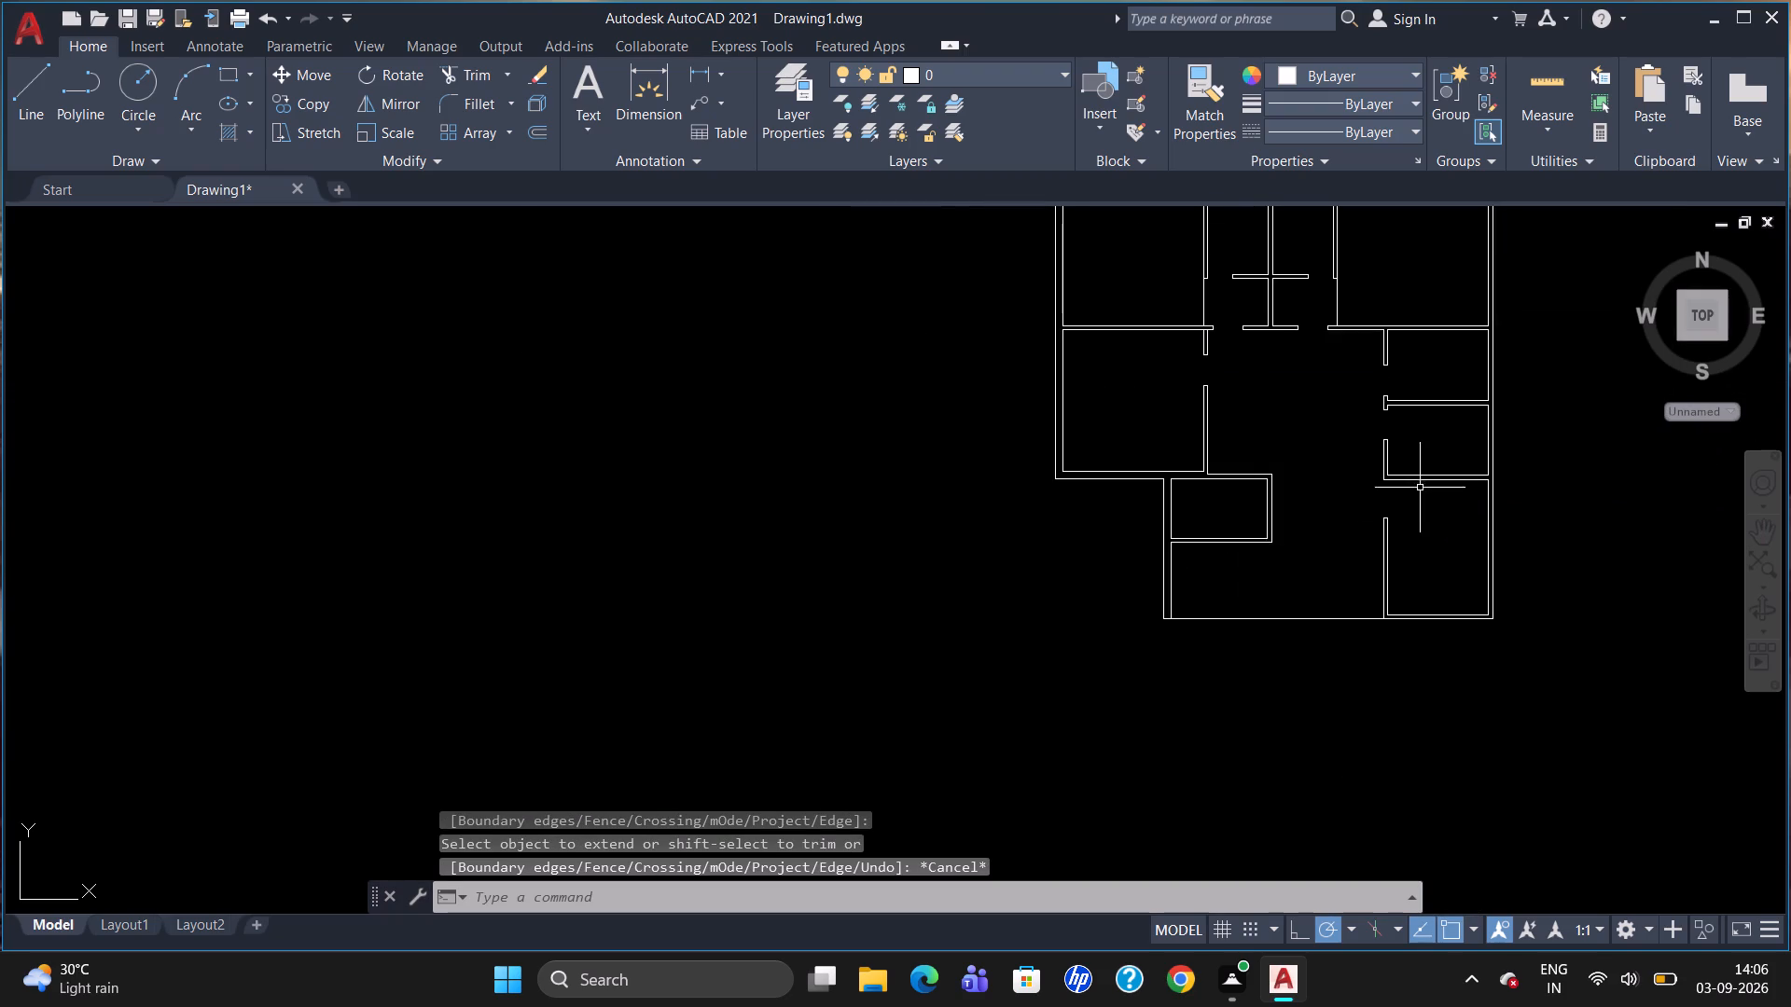
scroll(1415, 491, "up", 1)
scroll(1298, 548, "up", 1)
left_click(1562, 108)
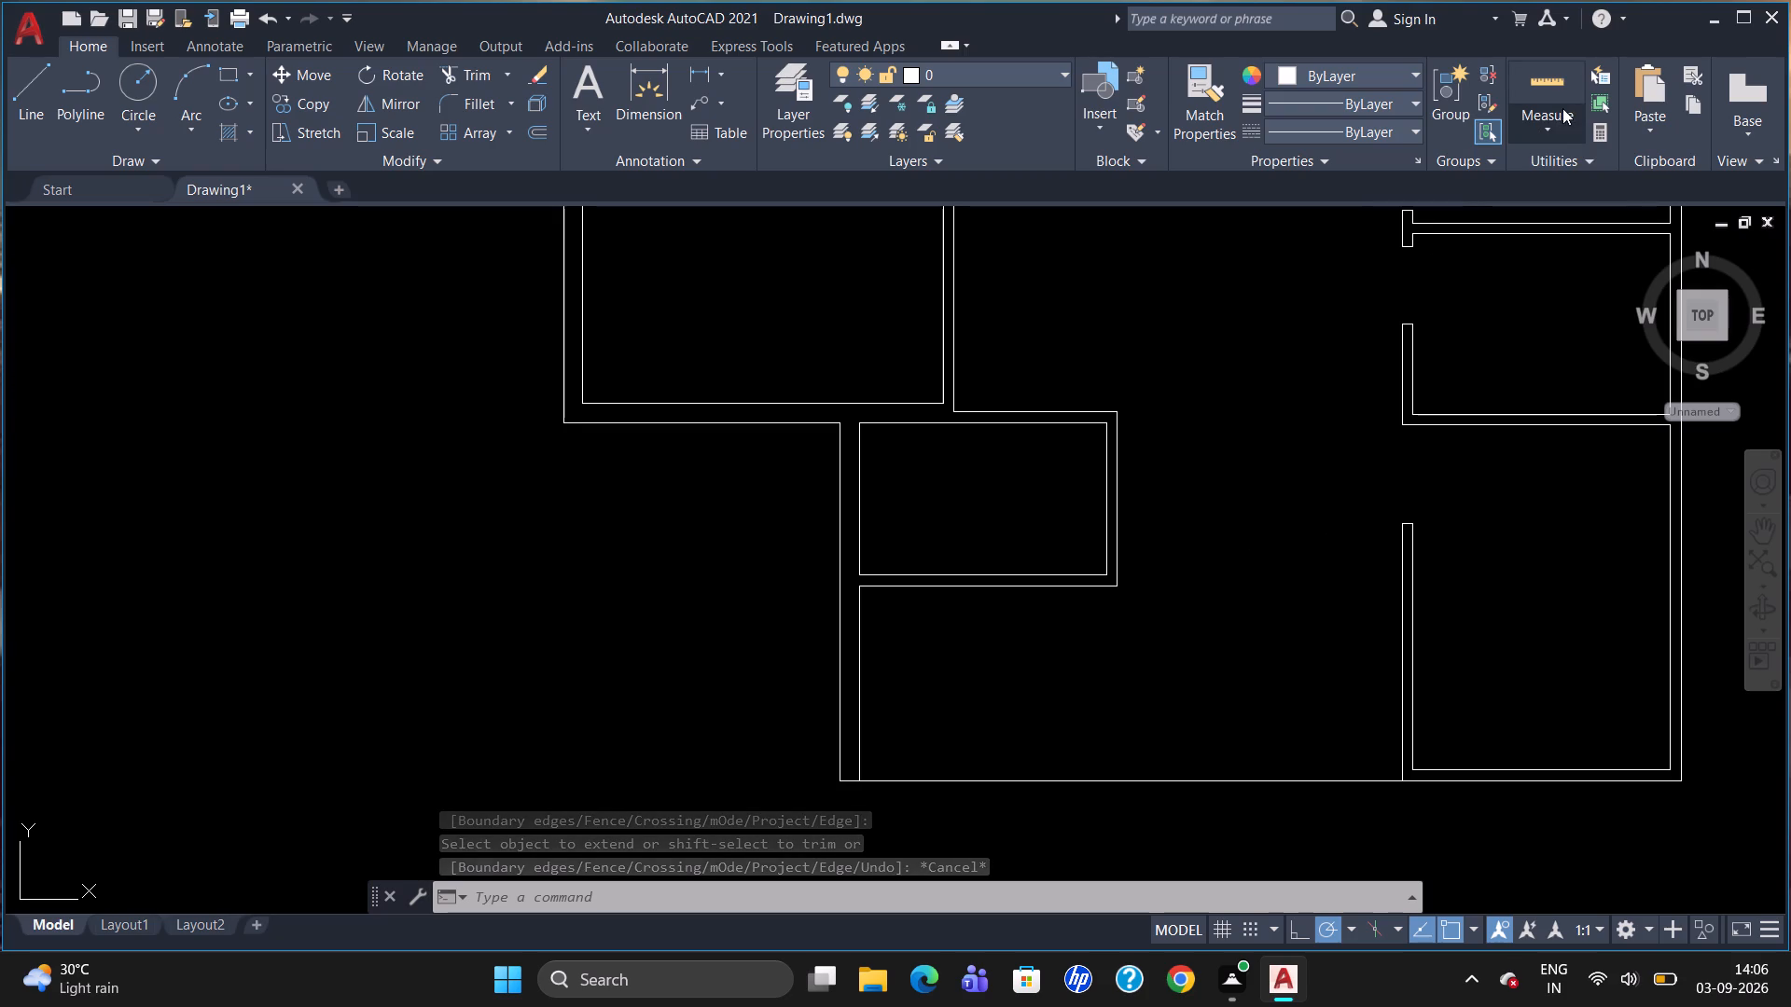
left_click(1572, 158)
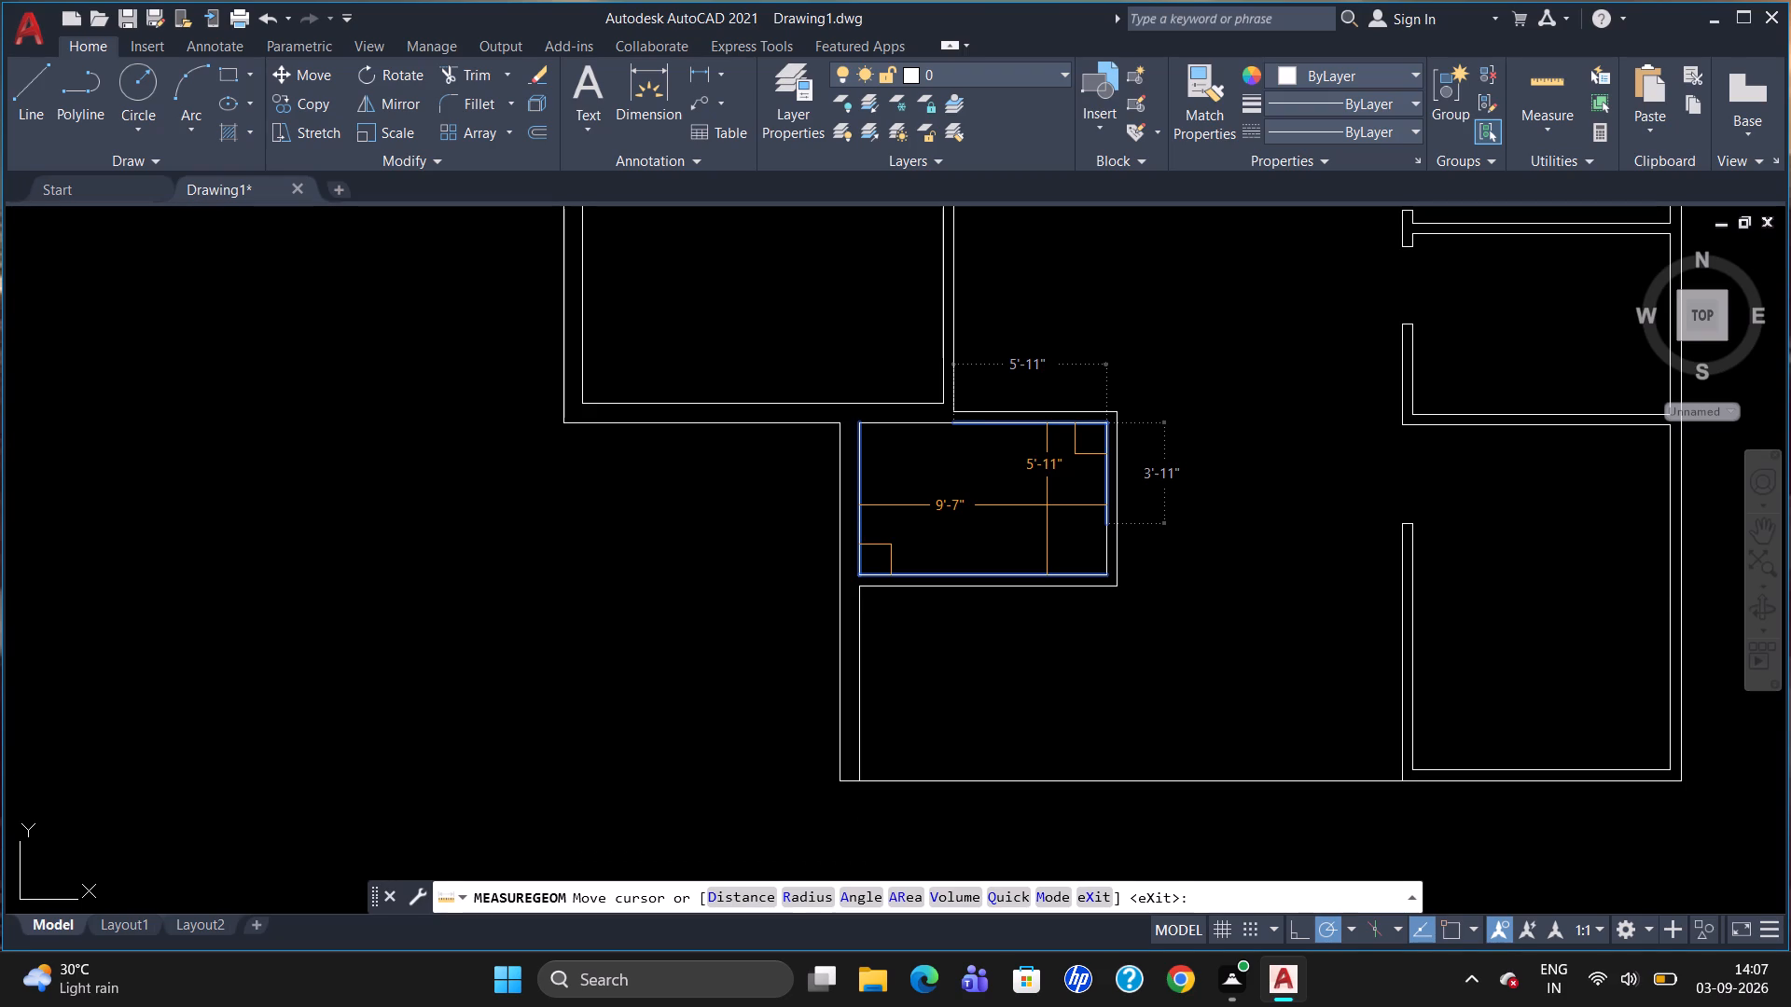
scroll(1060, 536, "down", 2)
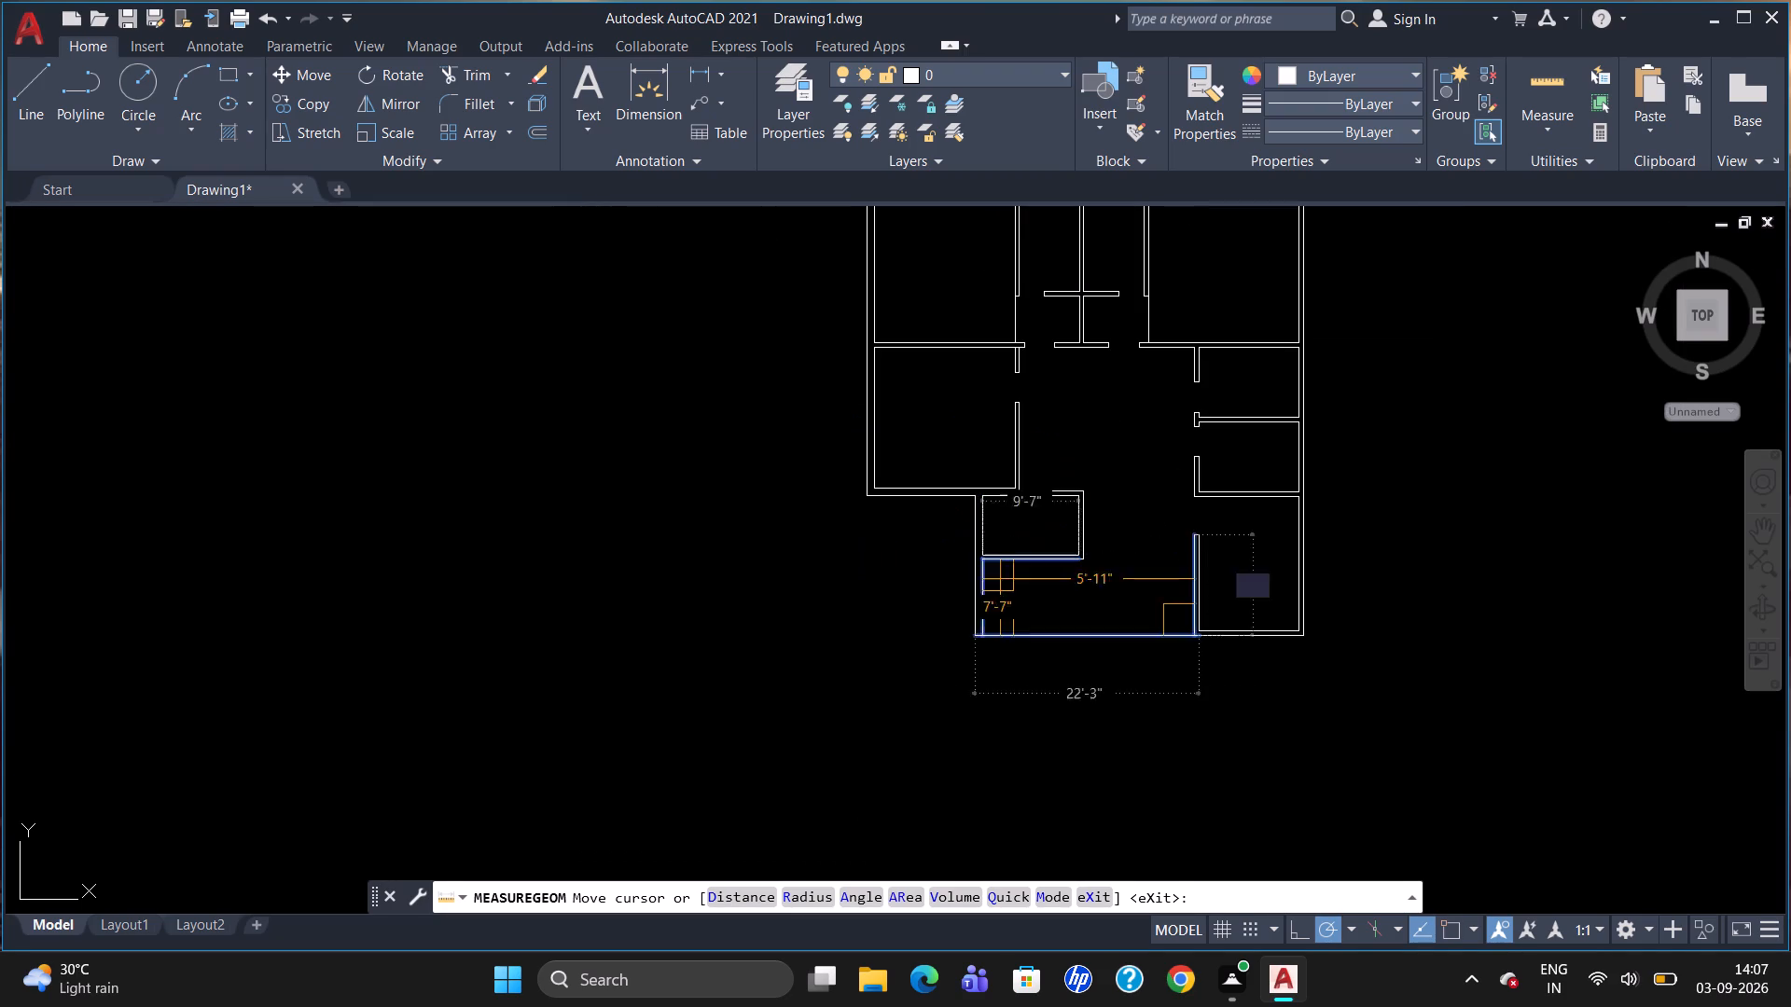
left_click(1227, 714)
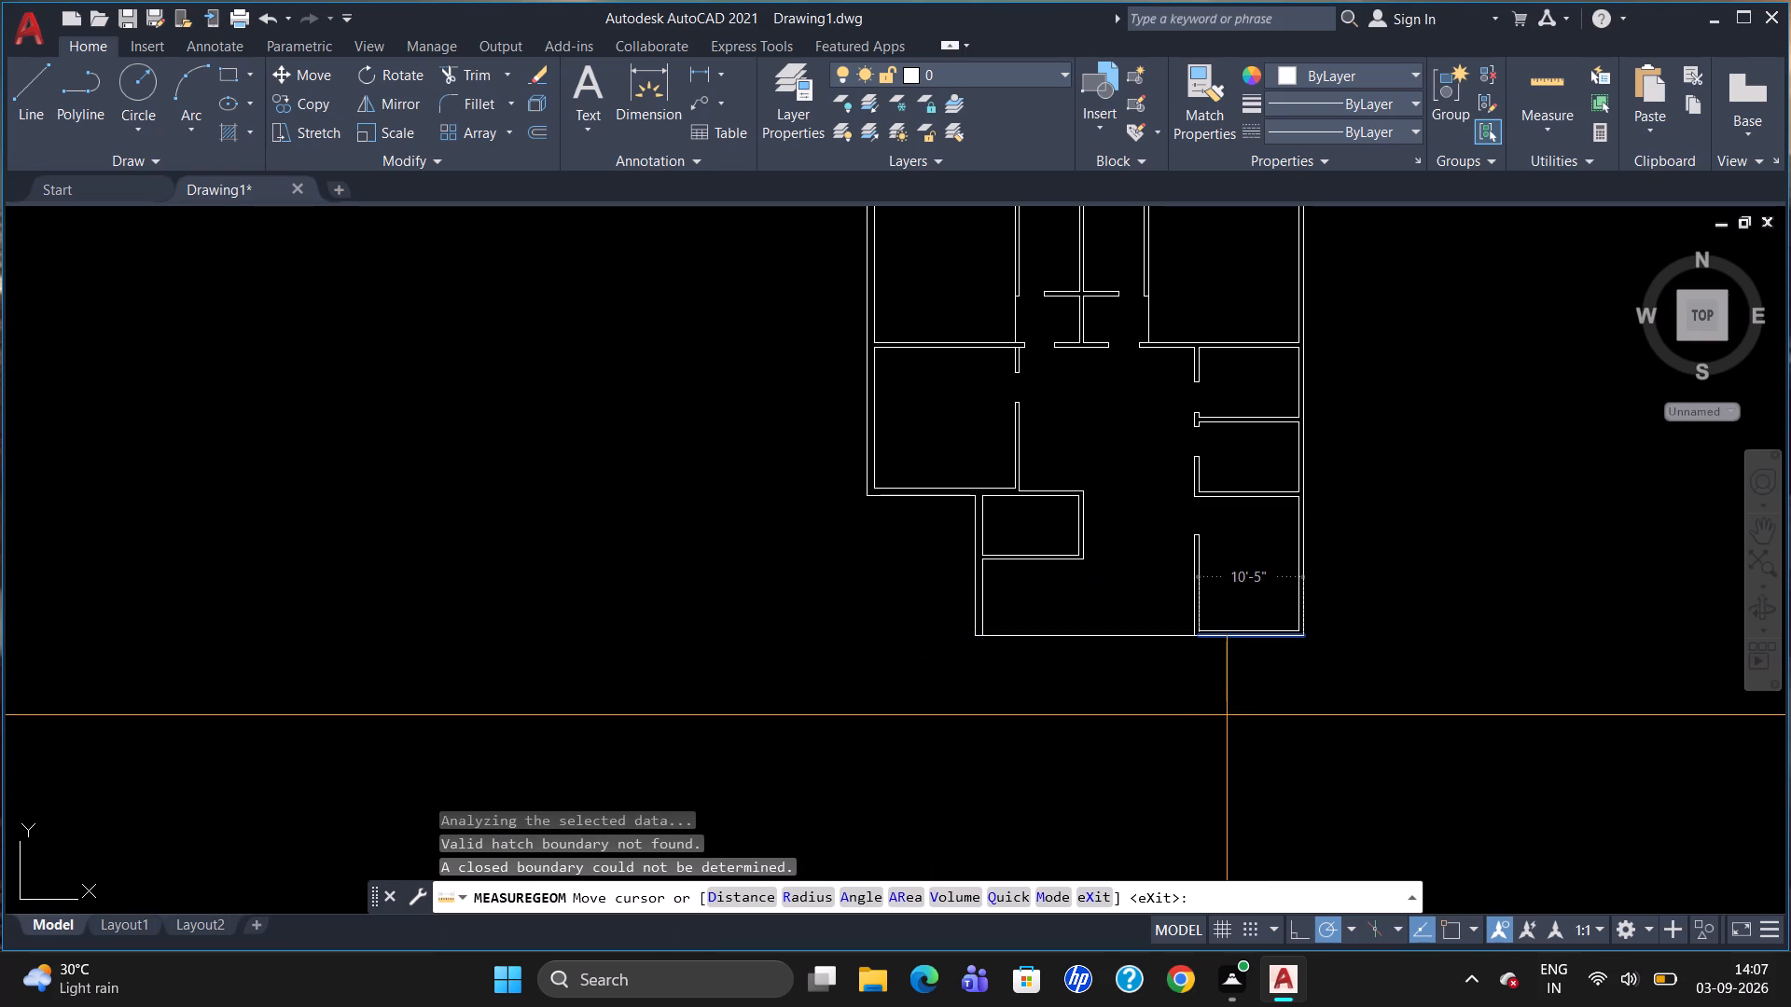
key("Escape")
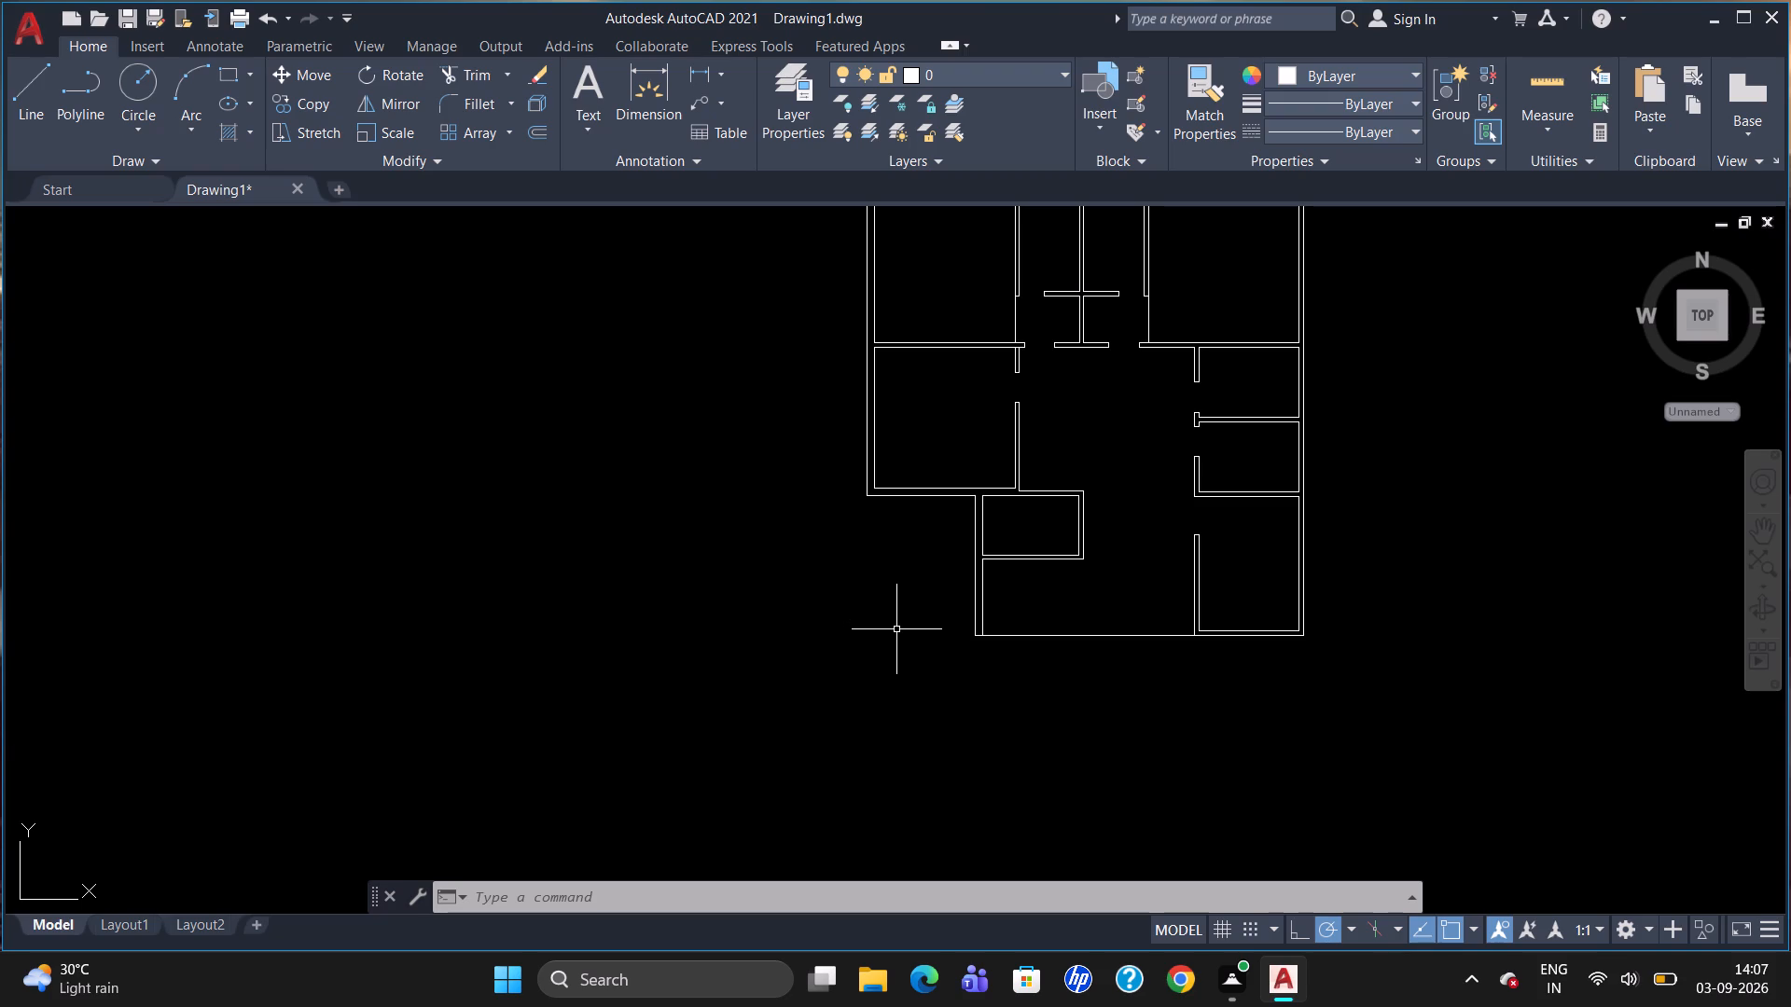
Draw a 10'4" line eastward from the inner west wall face, starting 7'2" below the small room's south wall by tracking.
scroll(1056, 606, "up", 2)
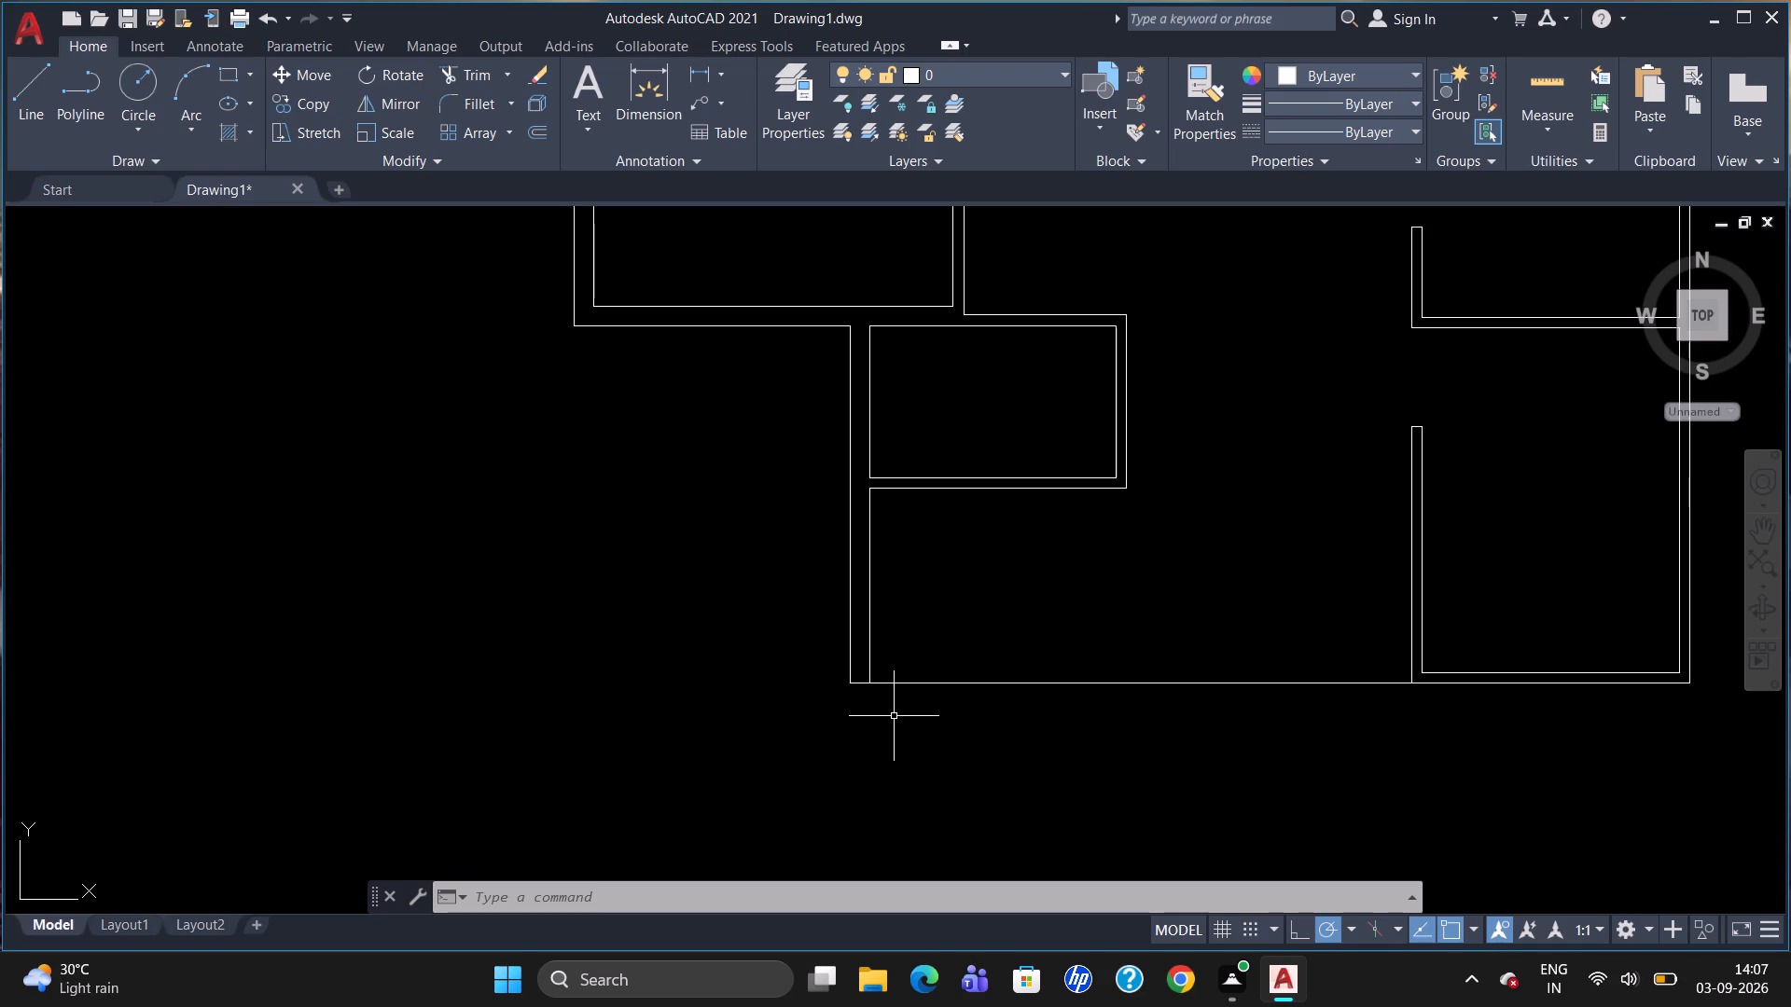
key("l")
key("Return")
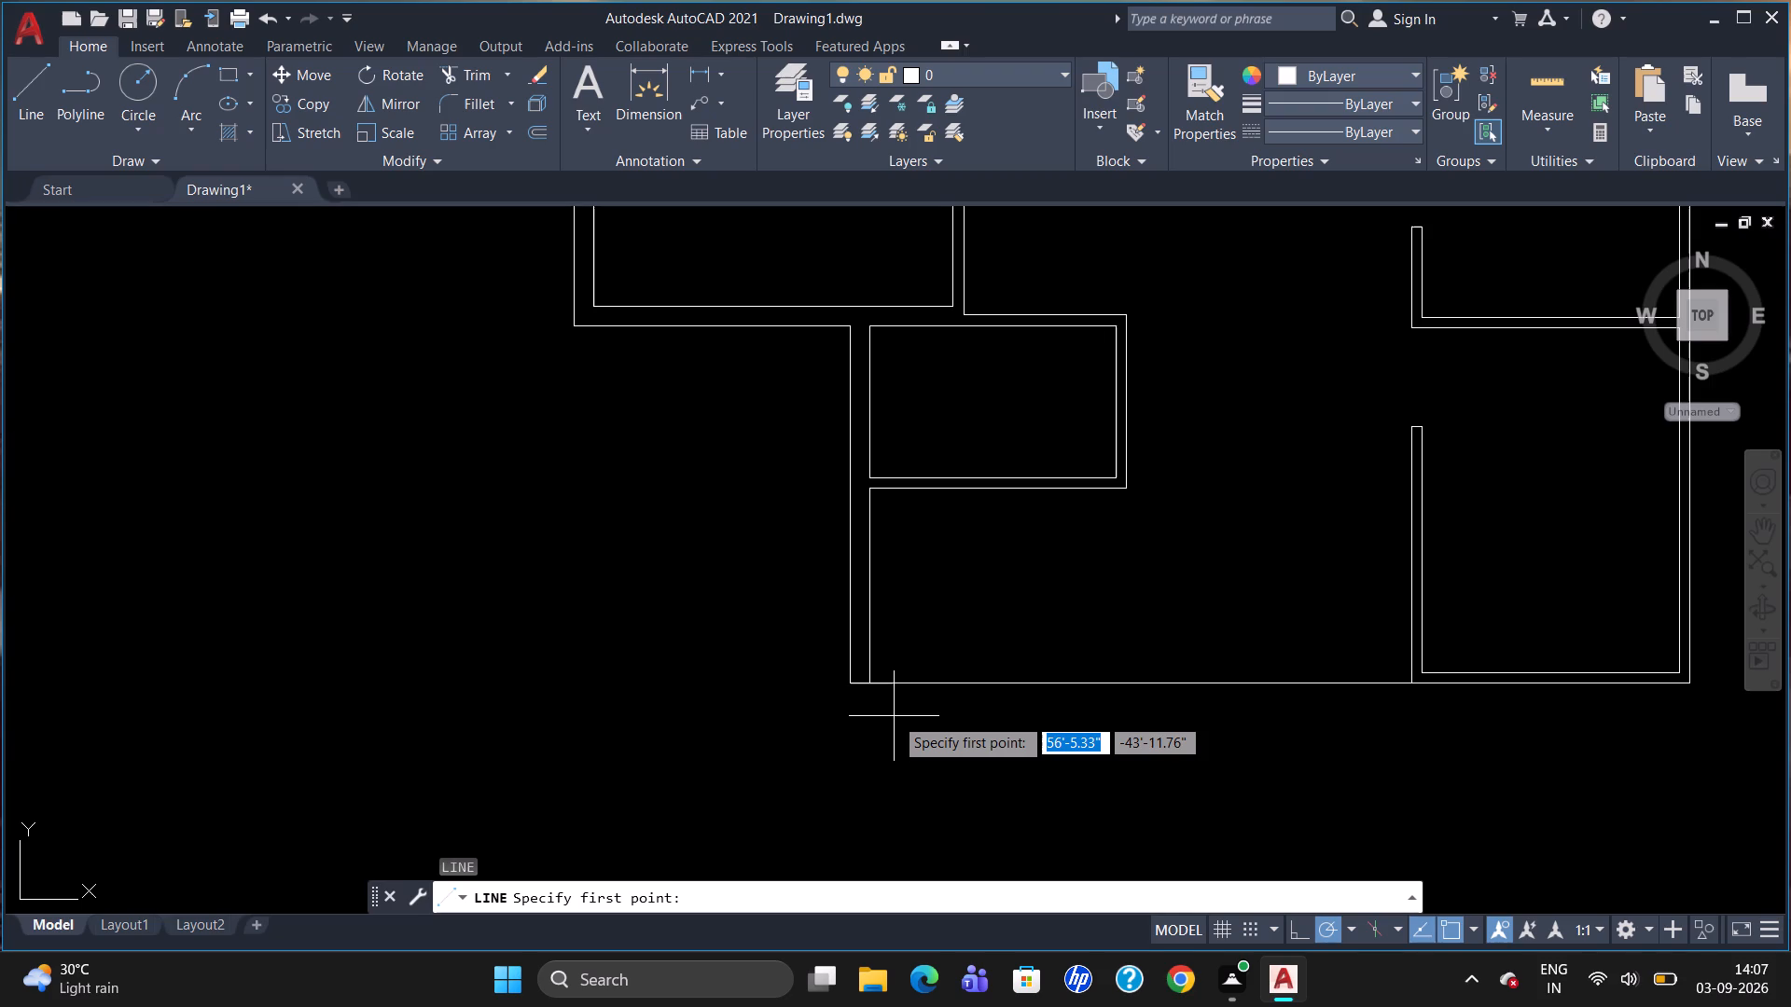
type("TK")
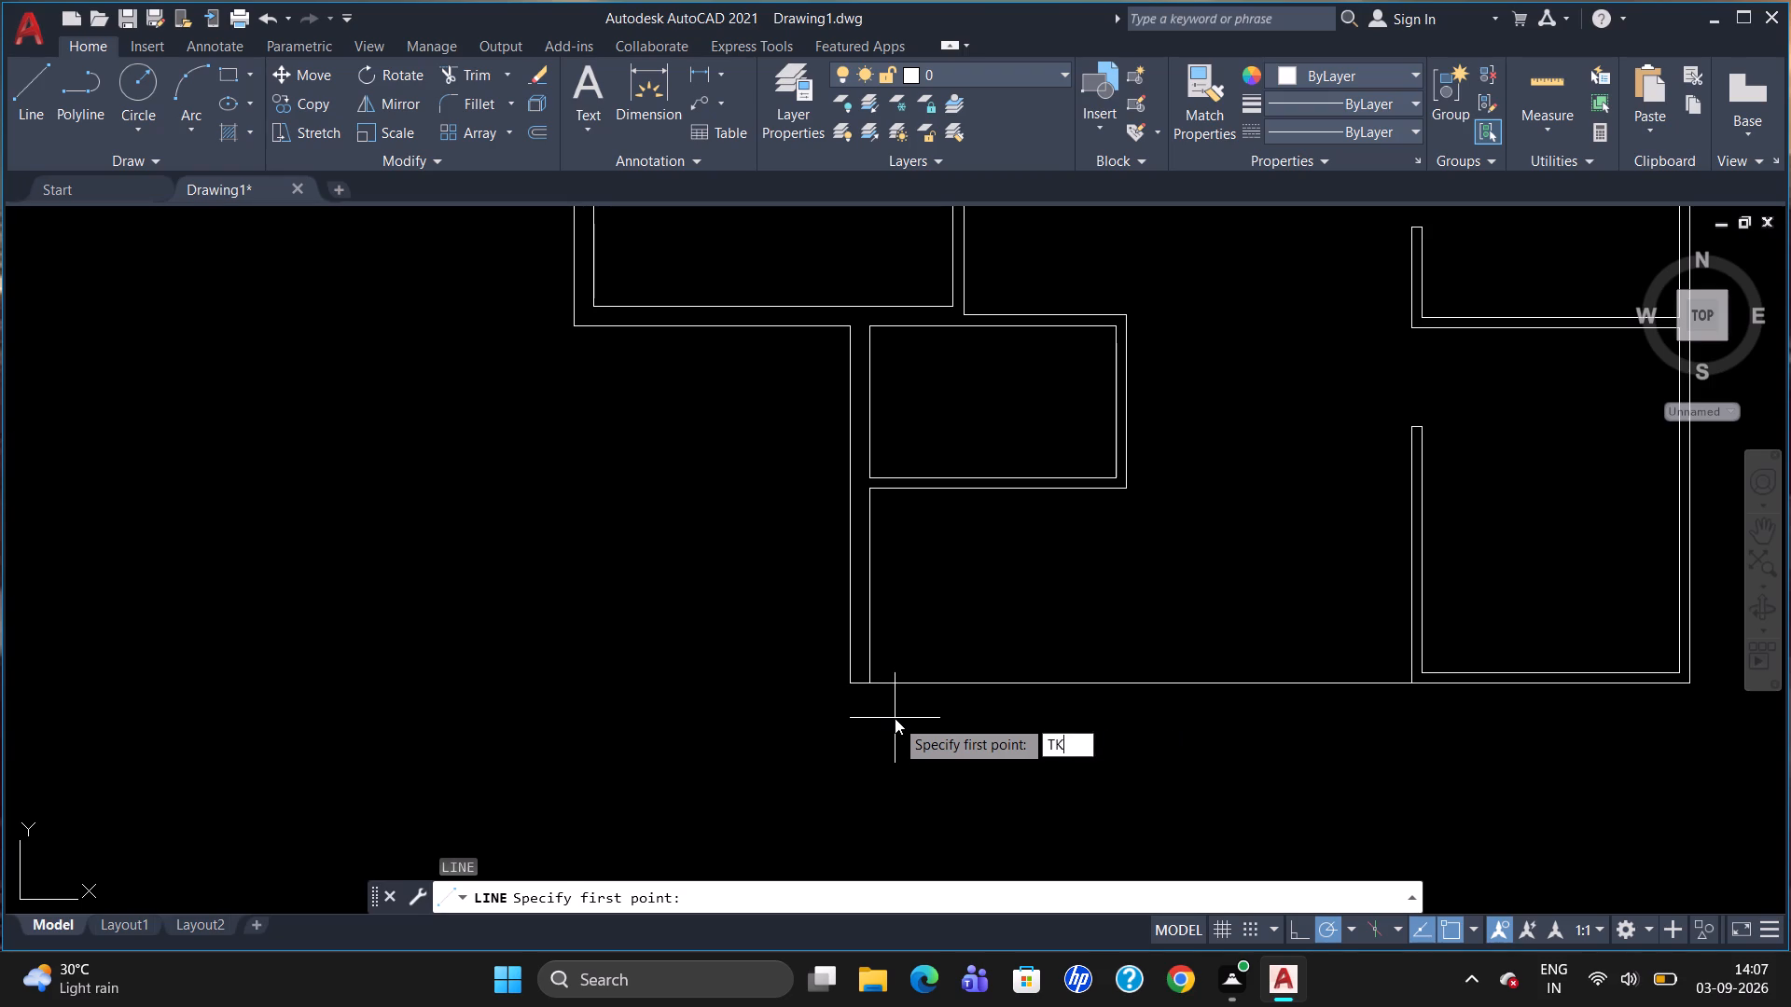
key("Return")
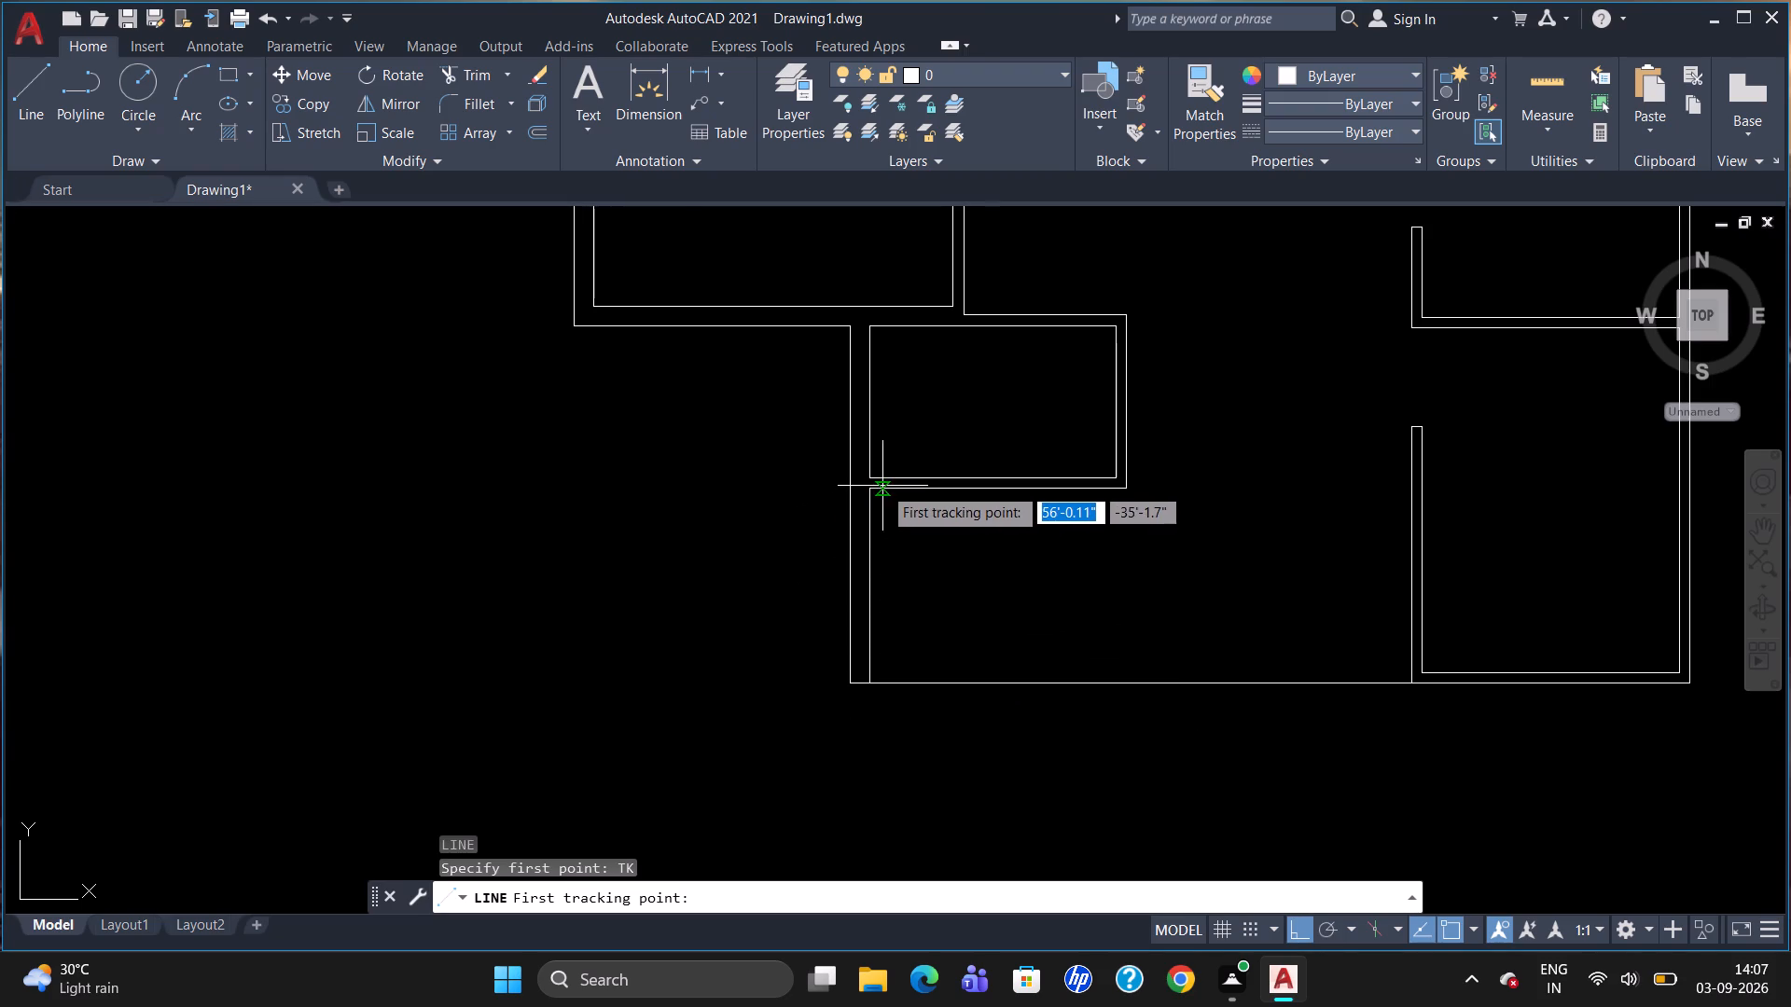
left_click(876, 490)
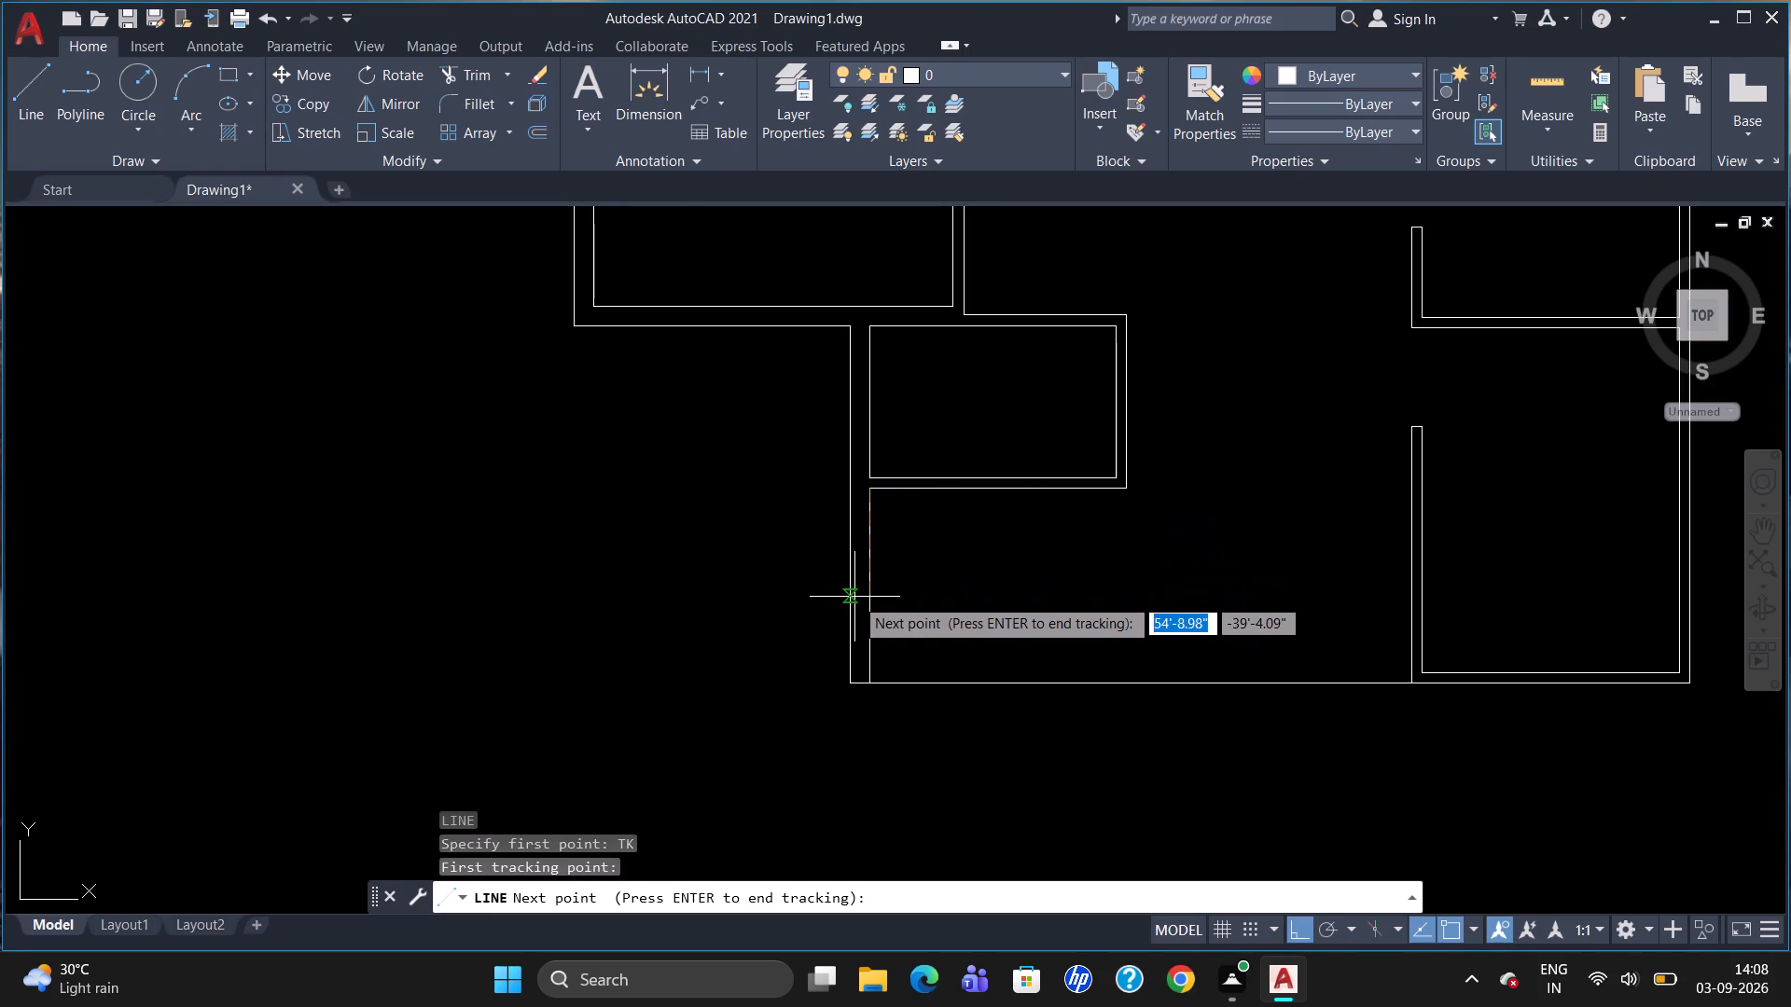
type("7'")
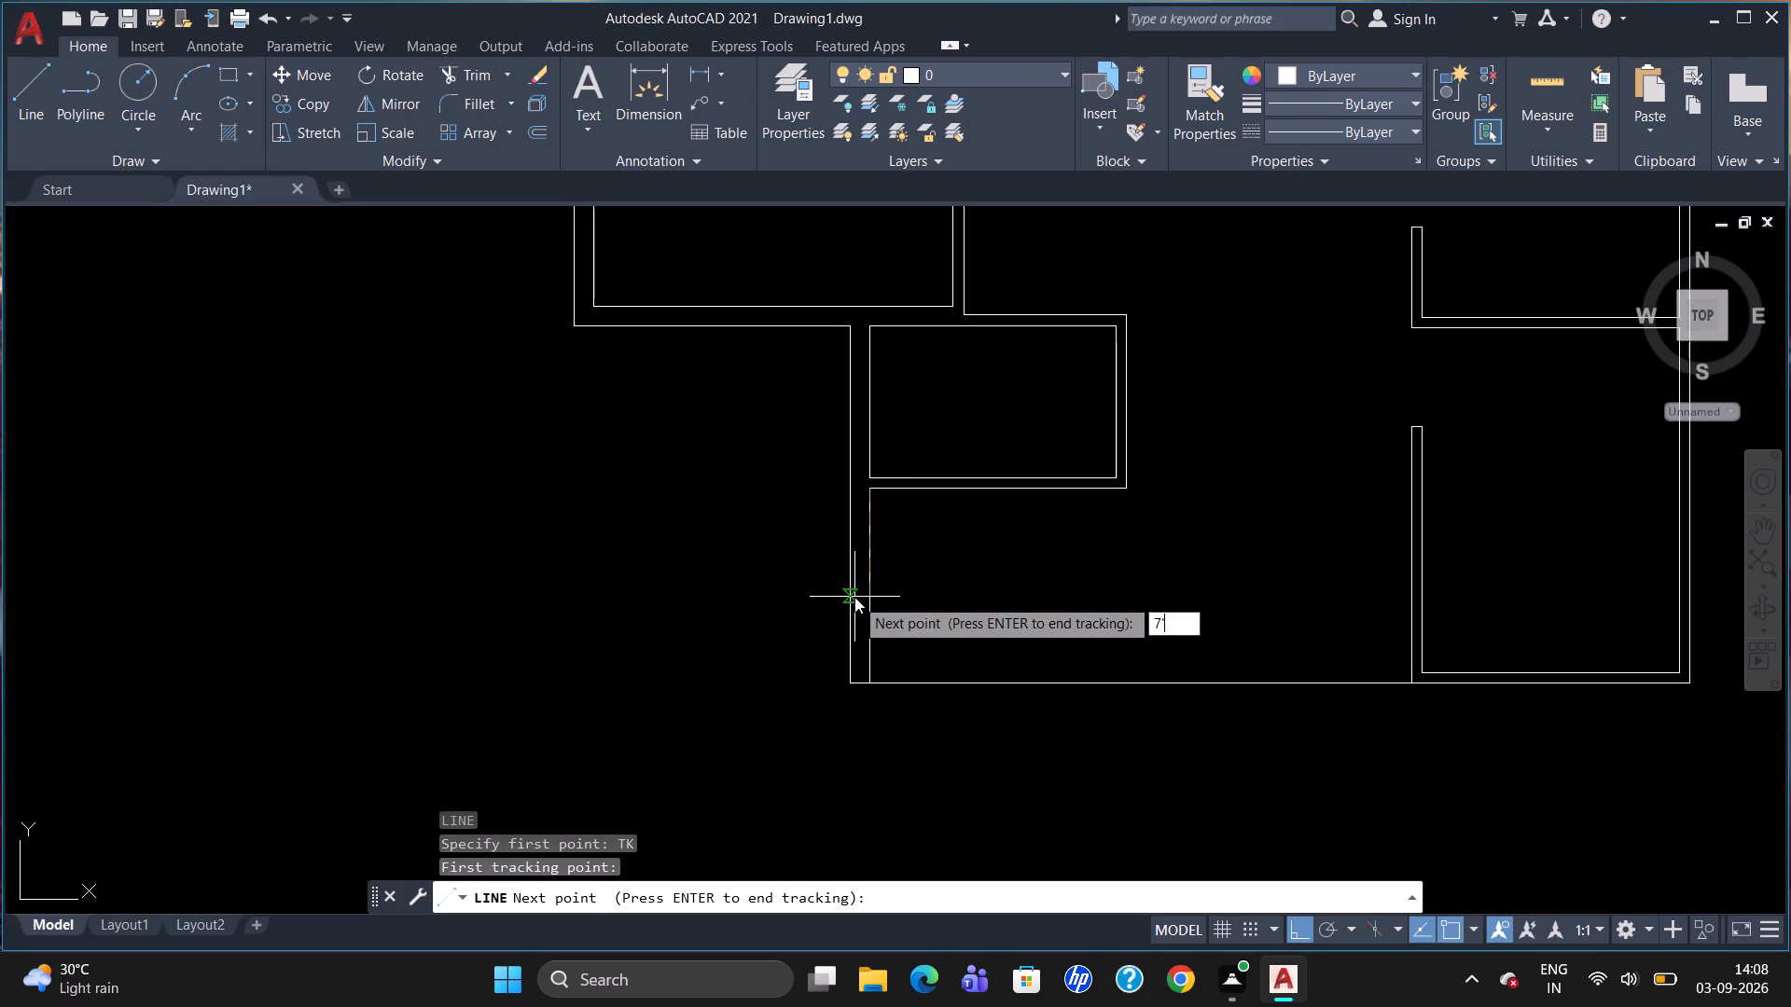
key("3")
key("BackSpace")
key("2")
key("shift+quotedbl")
key("Return")
key("Return")
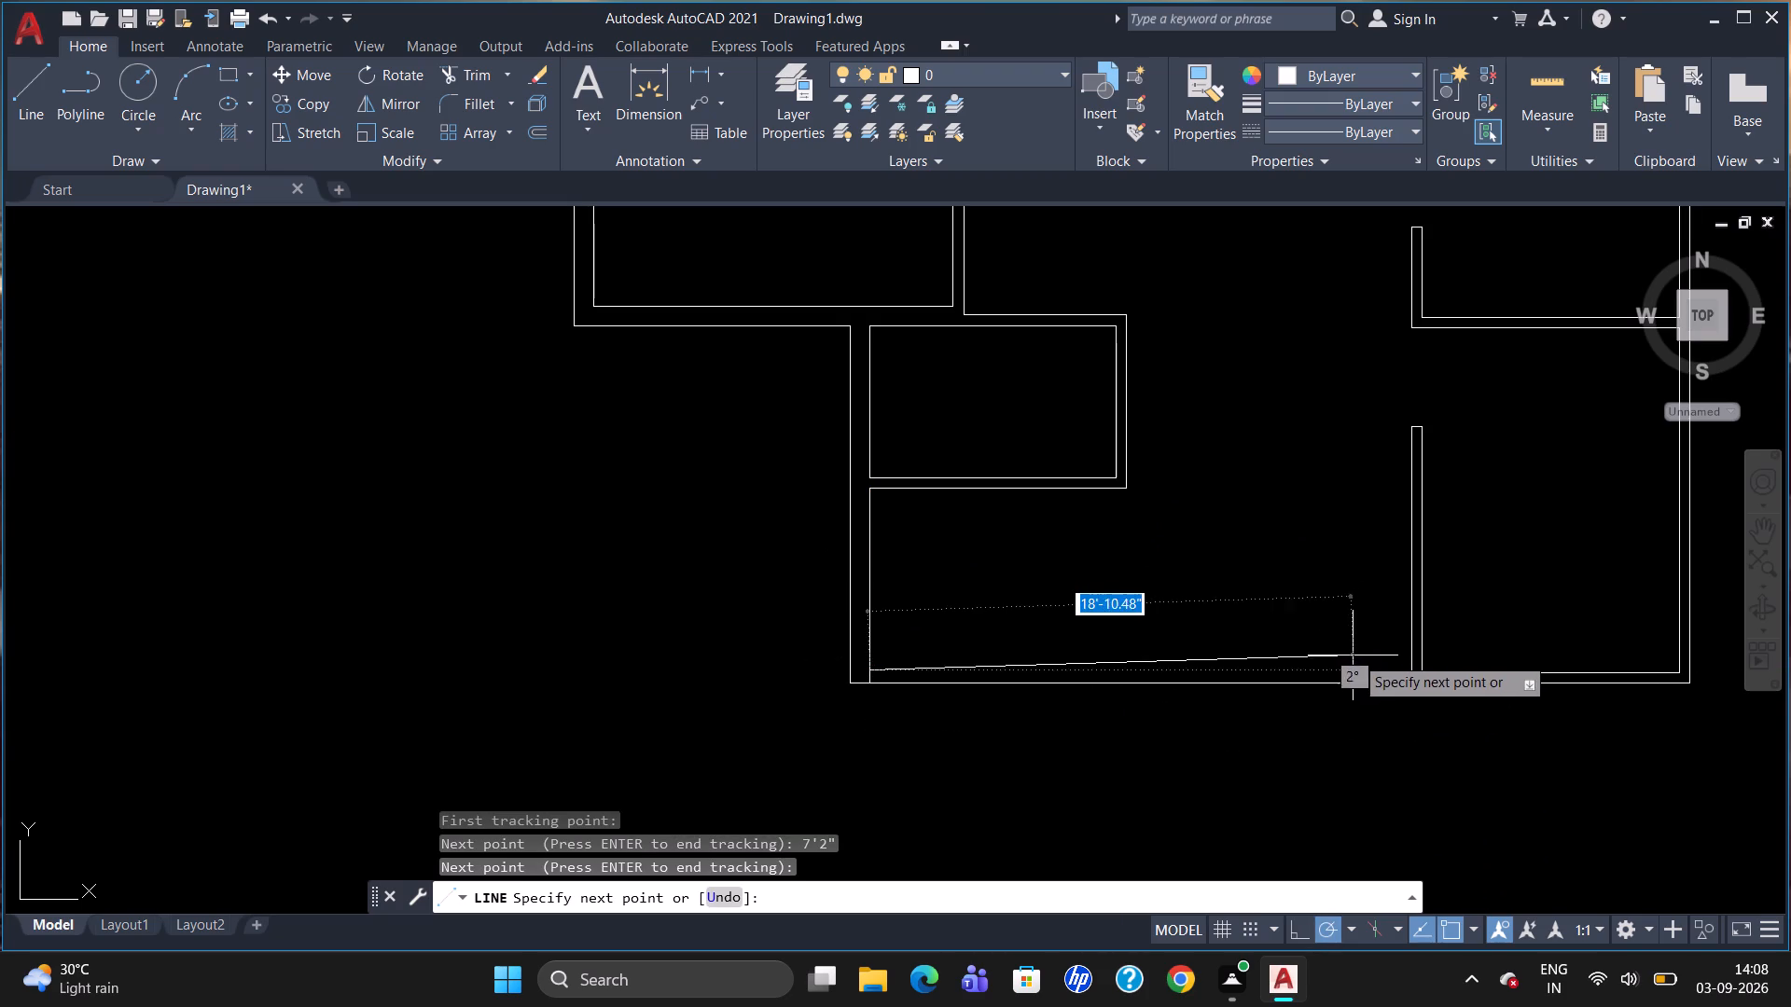
key("1")
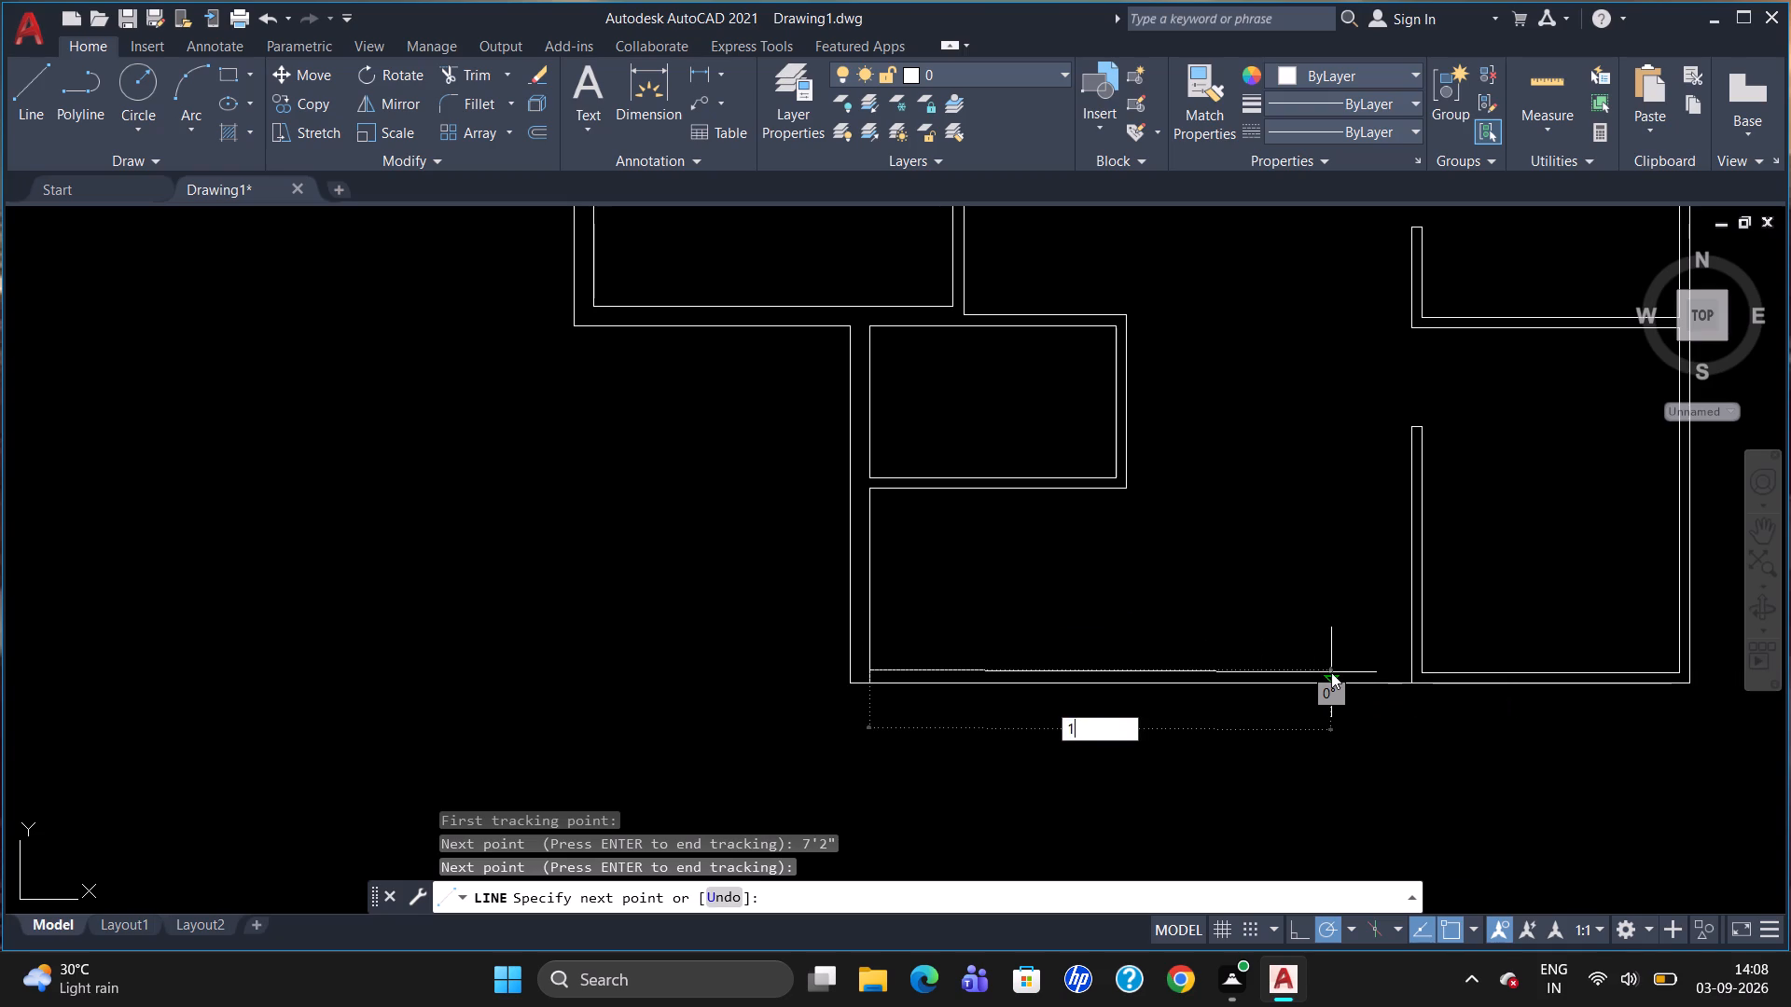
type("0'")
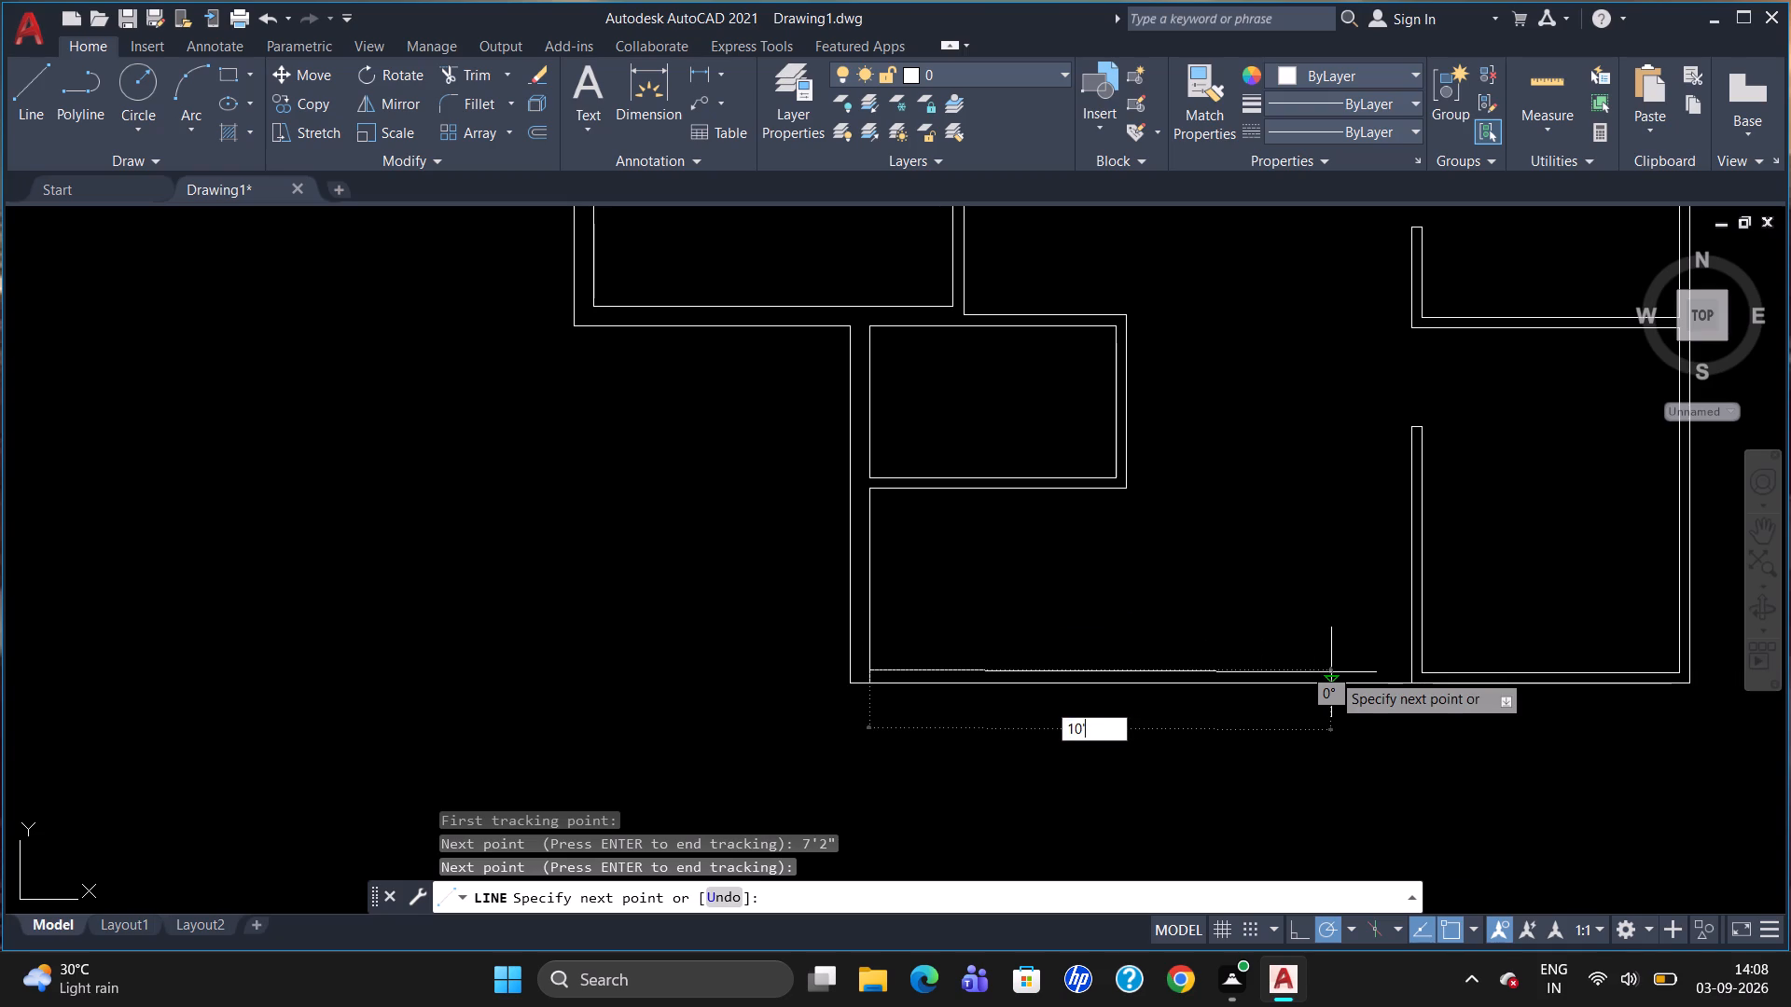
type("4\"")
key("Return")
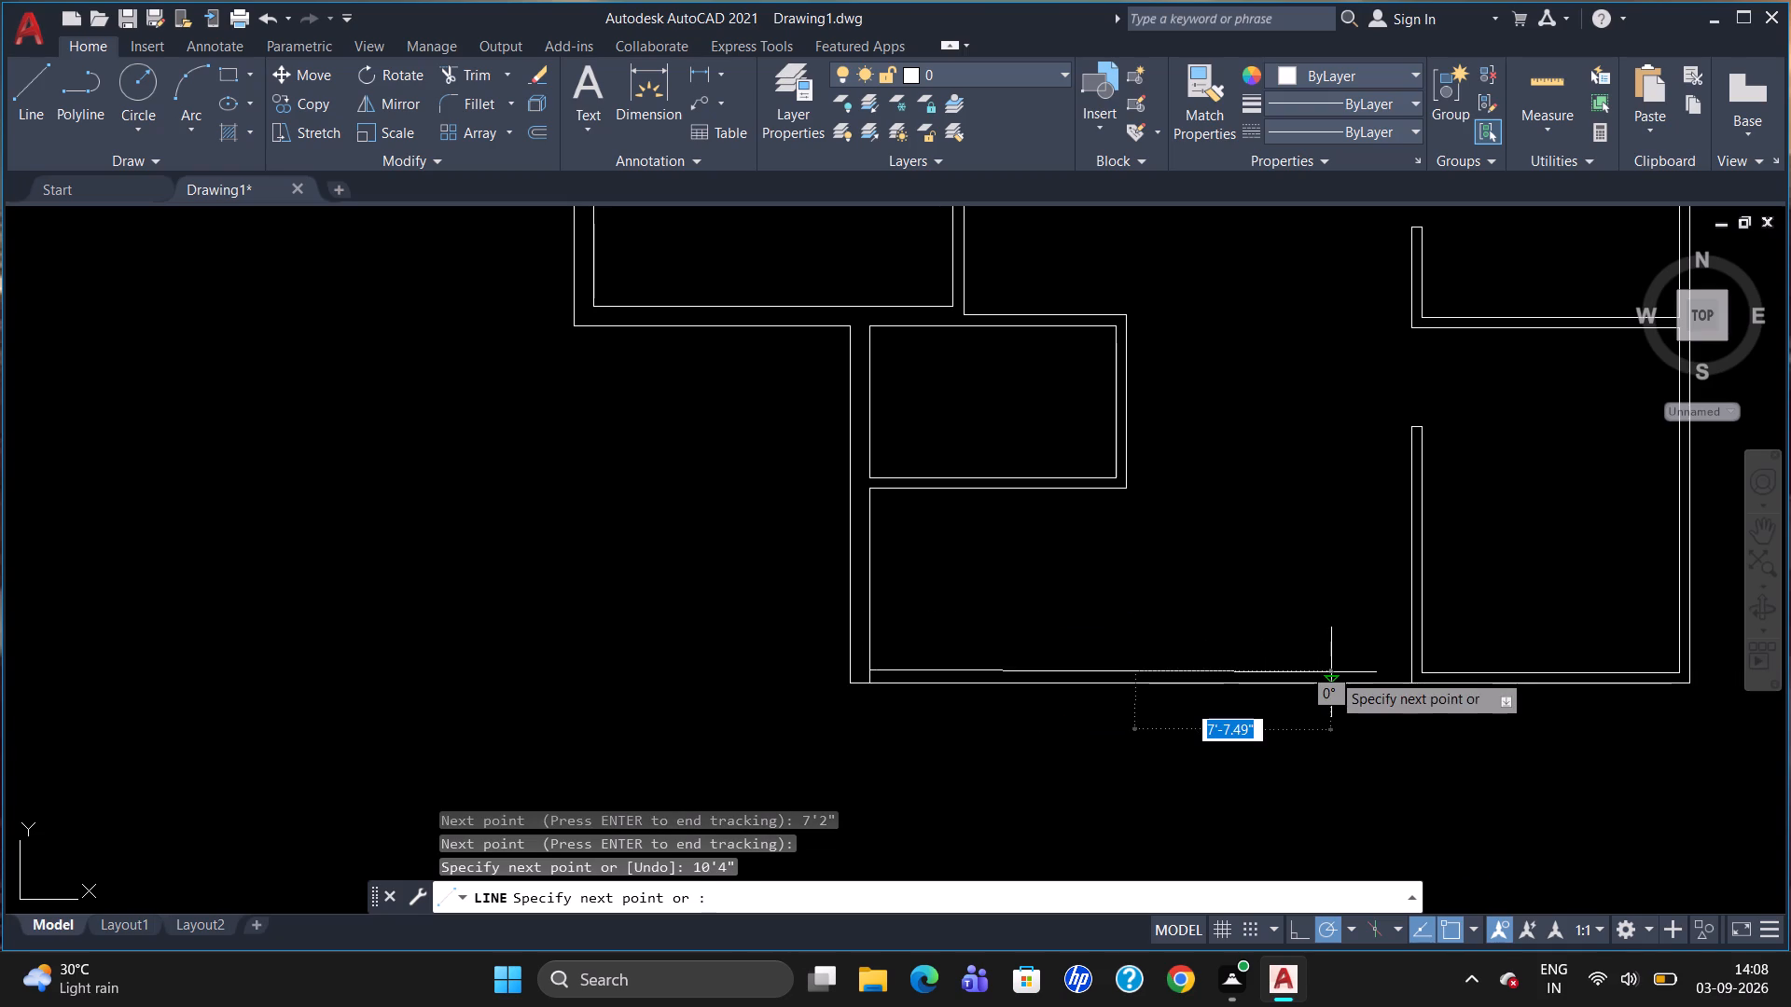
key("Return")
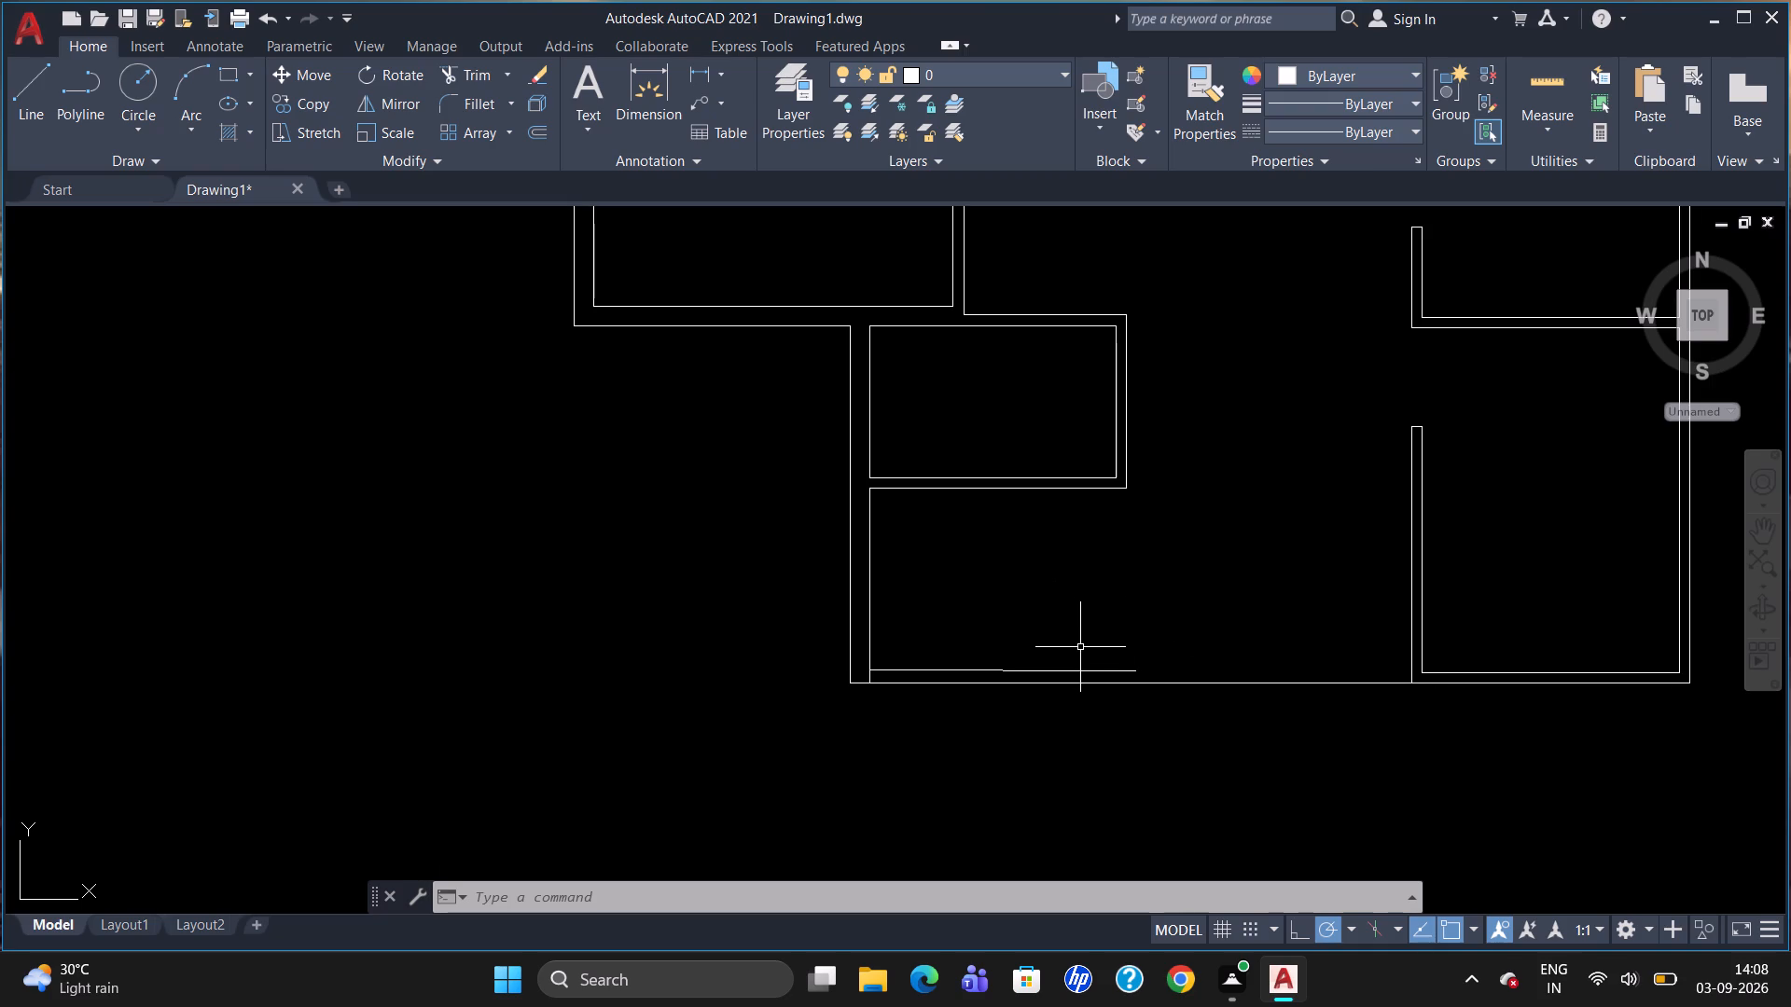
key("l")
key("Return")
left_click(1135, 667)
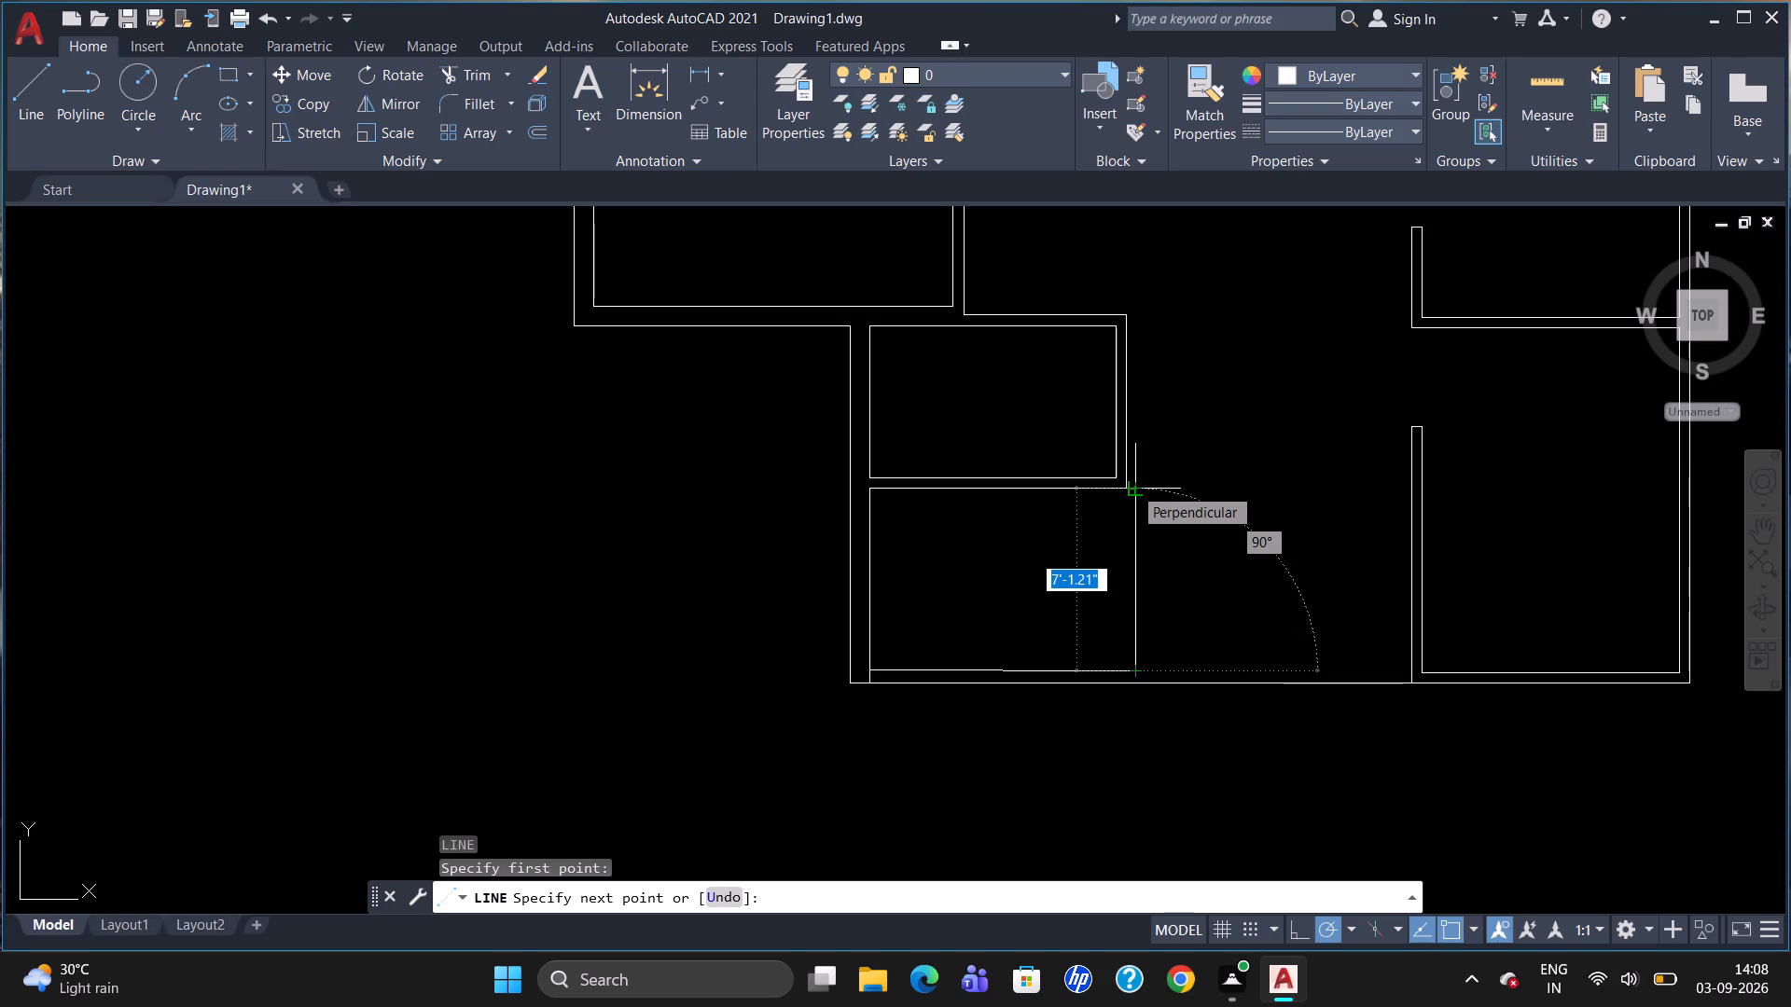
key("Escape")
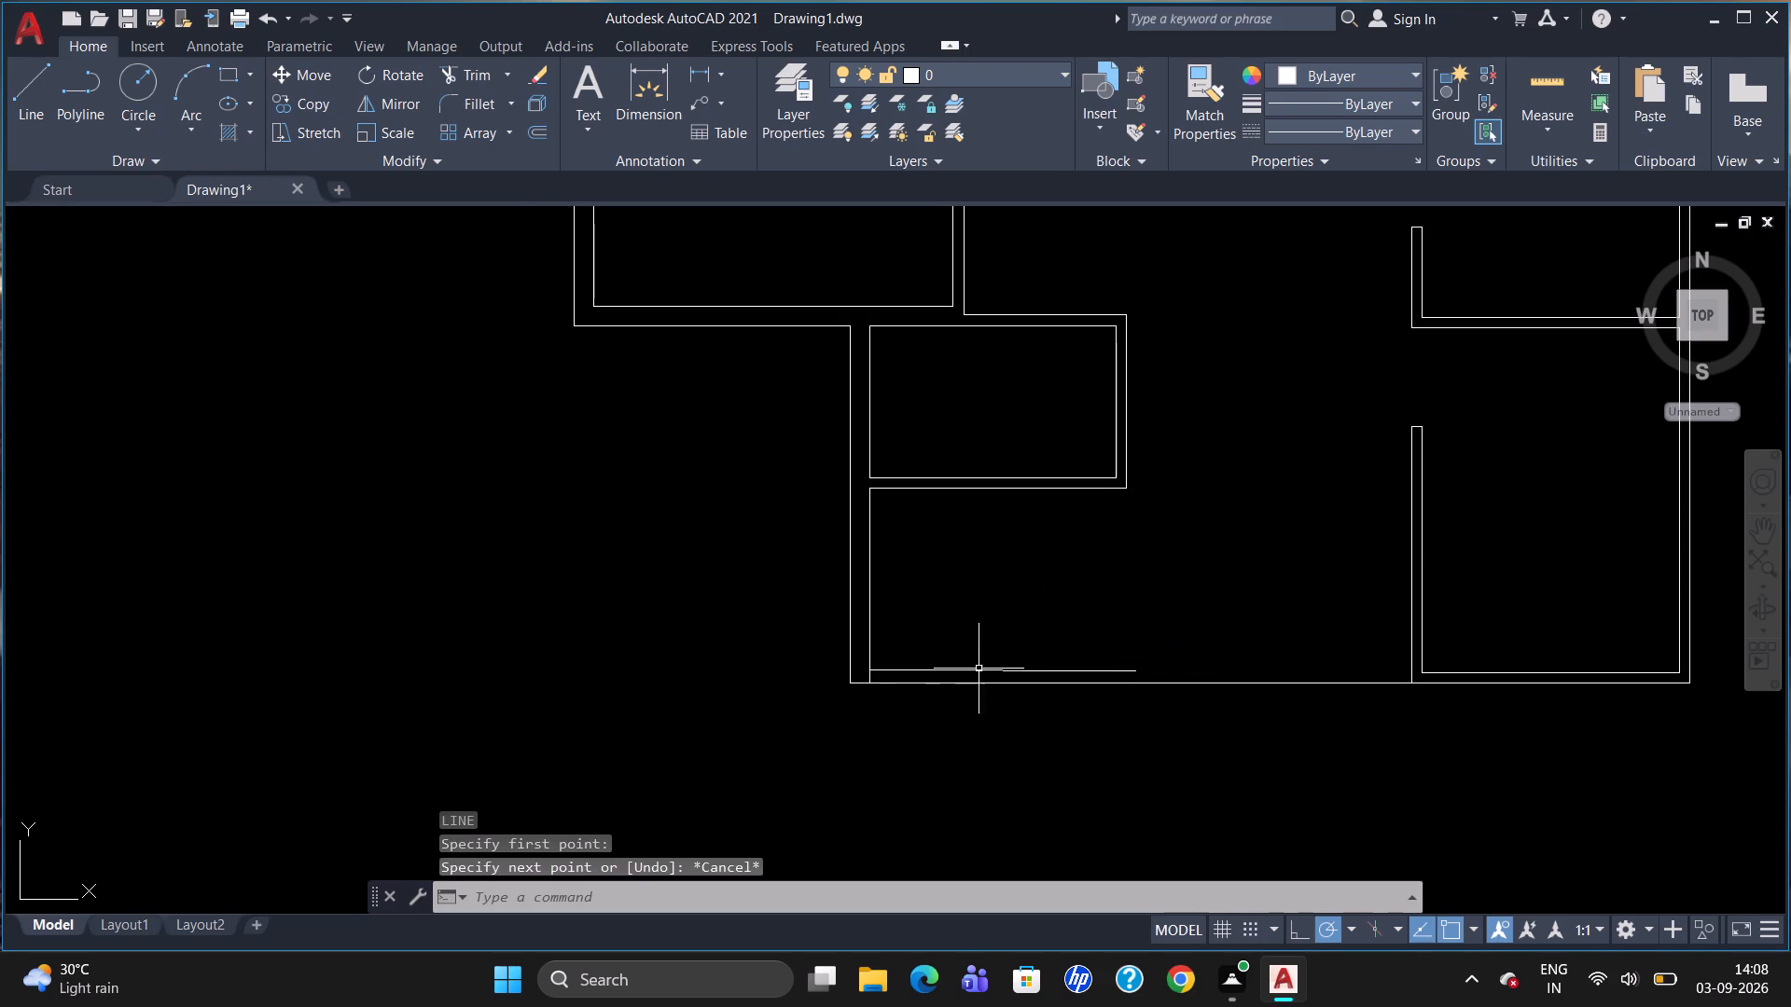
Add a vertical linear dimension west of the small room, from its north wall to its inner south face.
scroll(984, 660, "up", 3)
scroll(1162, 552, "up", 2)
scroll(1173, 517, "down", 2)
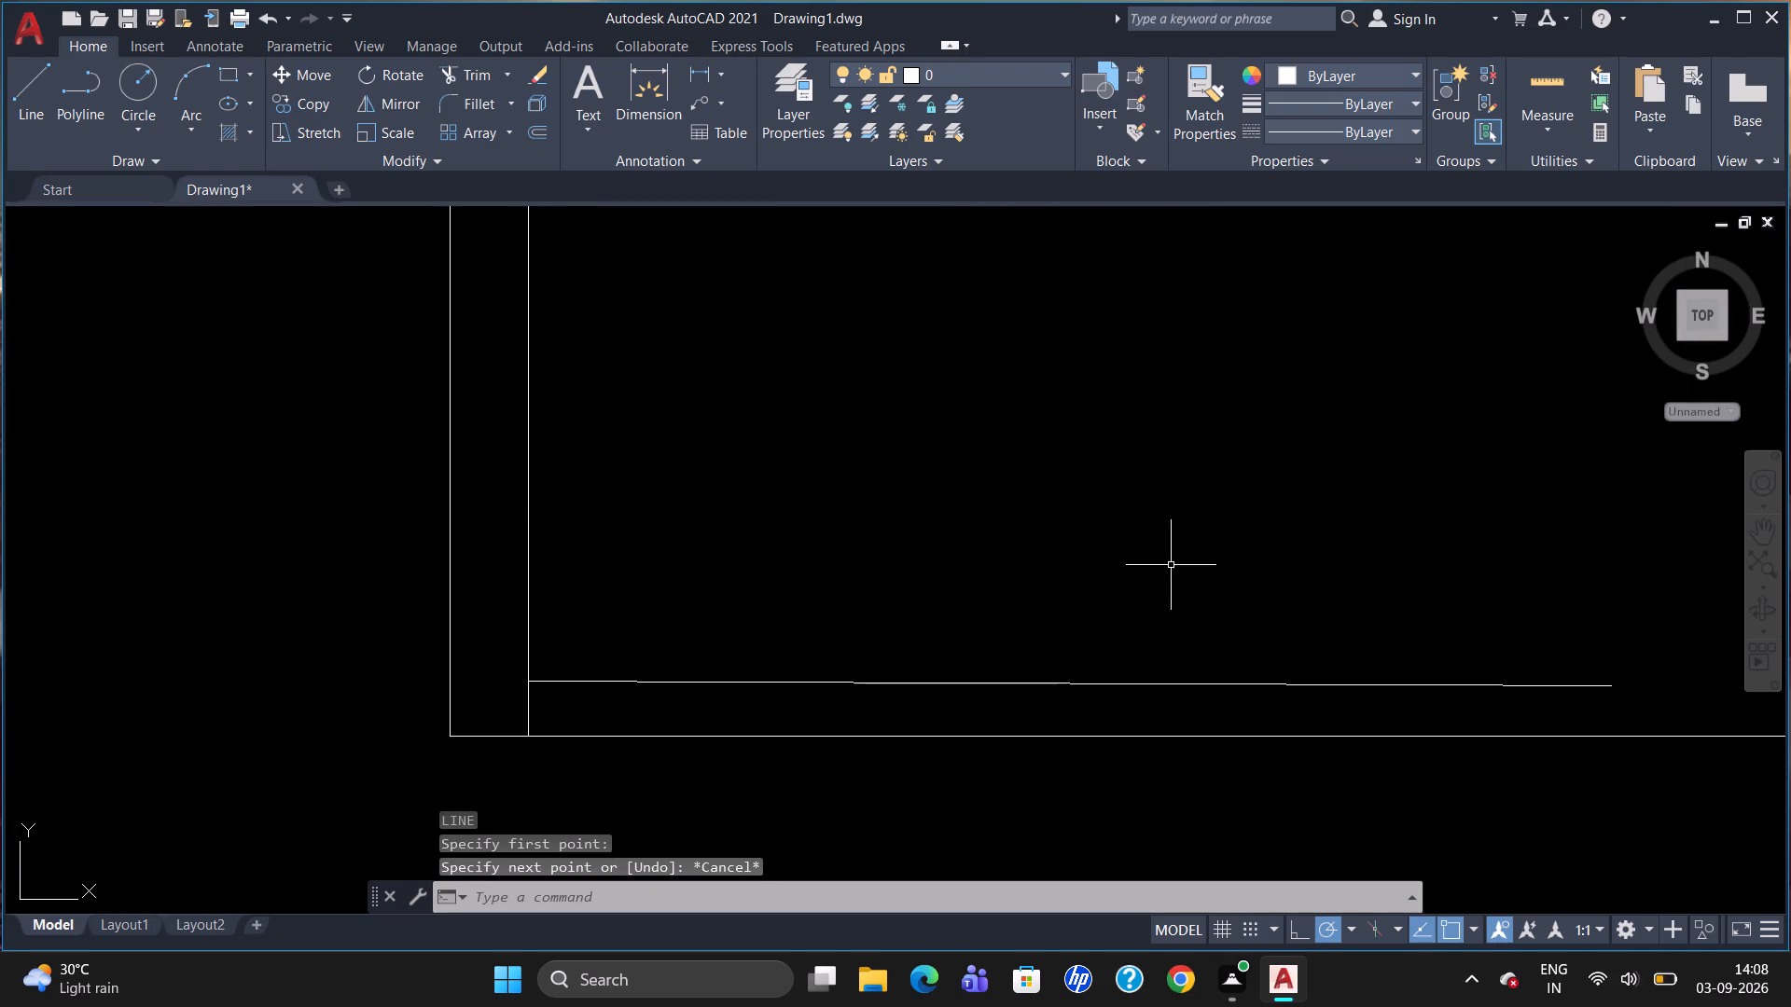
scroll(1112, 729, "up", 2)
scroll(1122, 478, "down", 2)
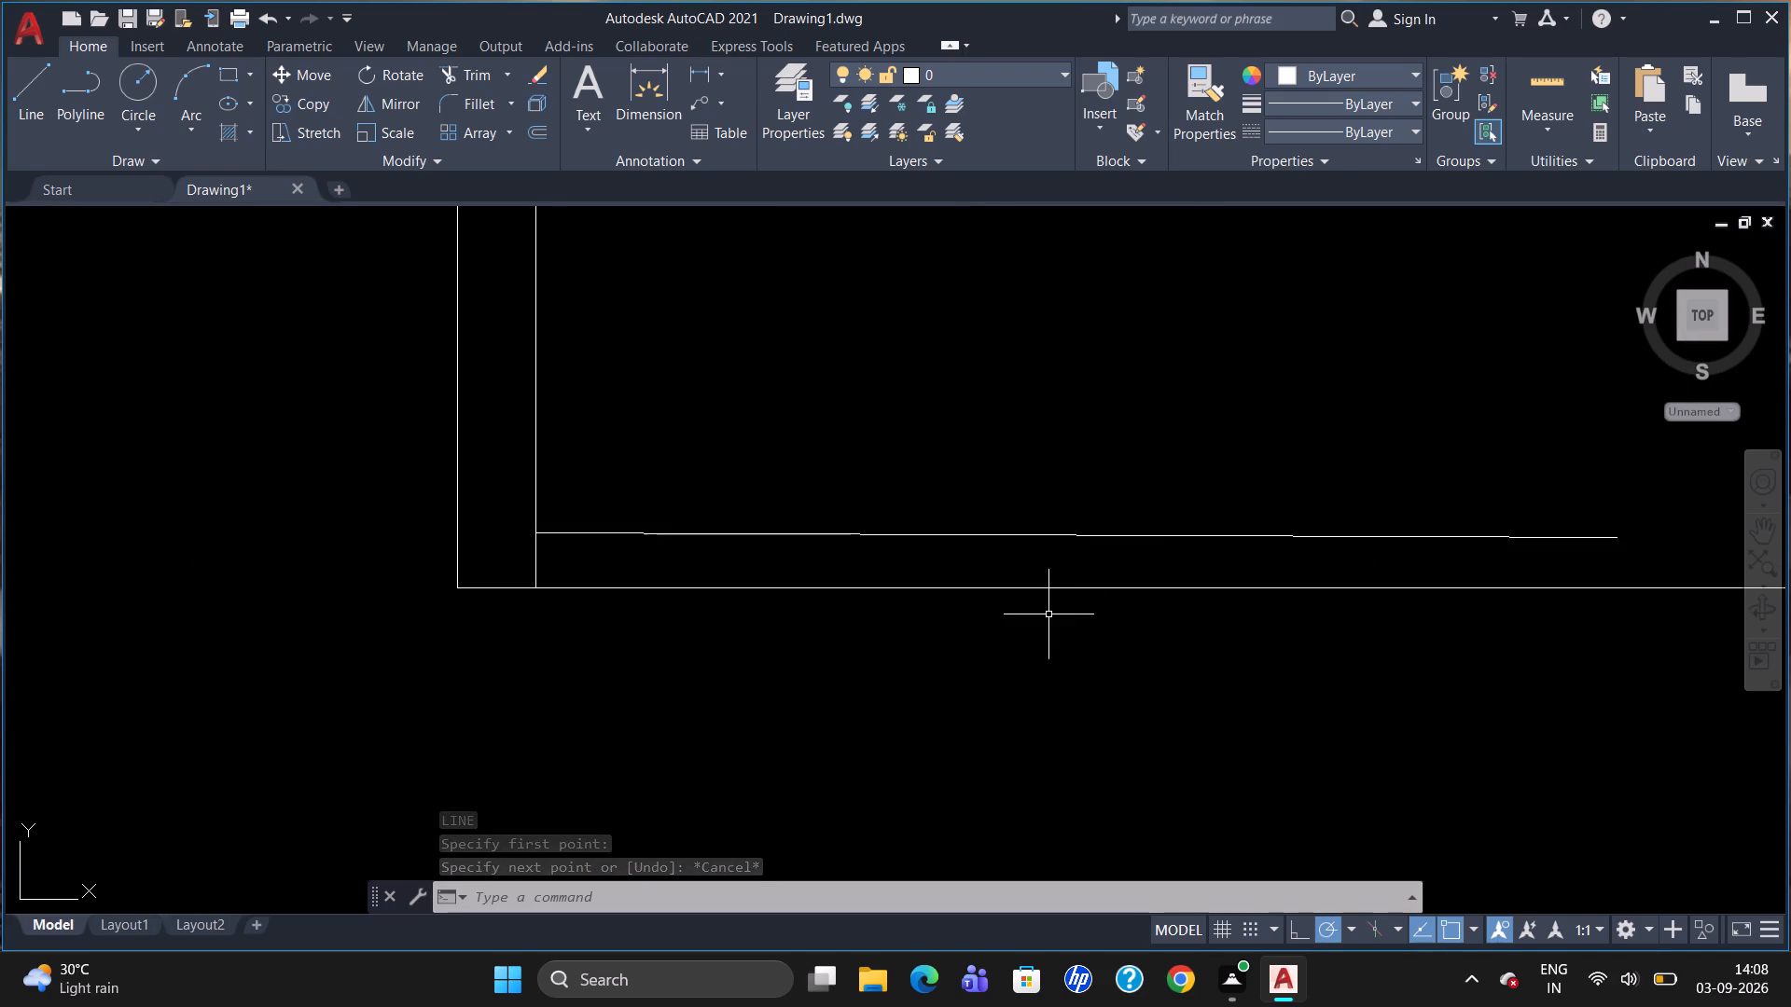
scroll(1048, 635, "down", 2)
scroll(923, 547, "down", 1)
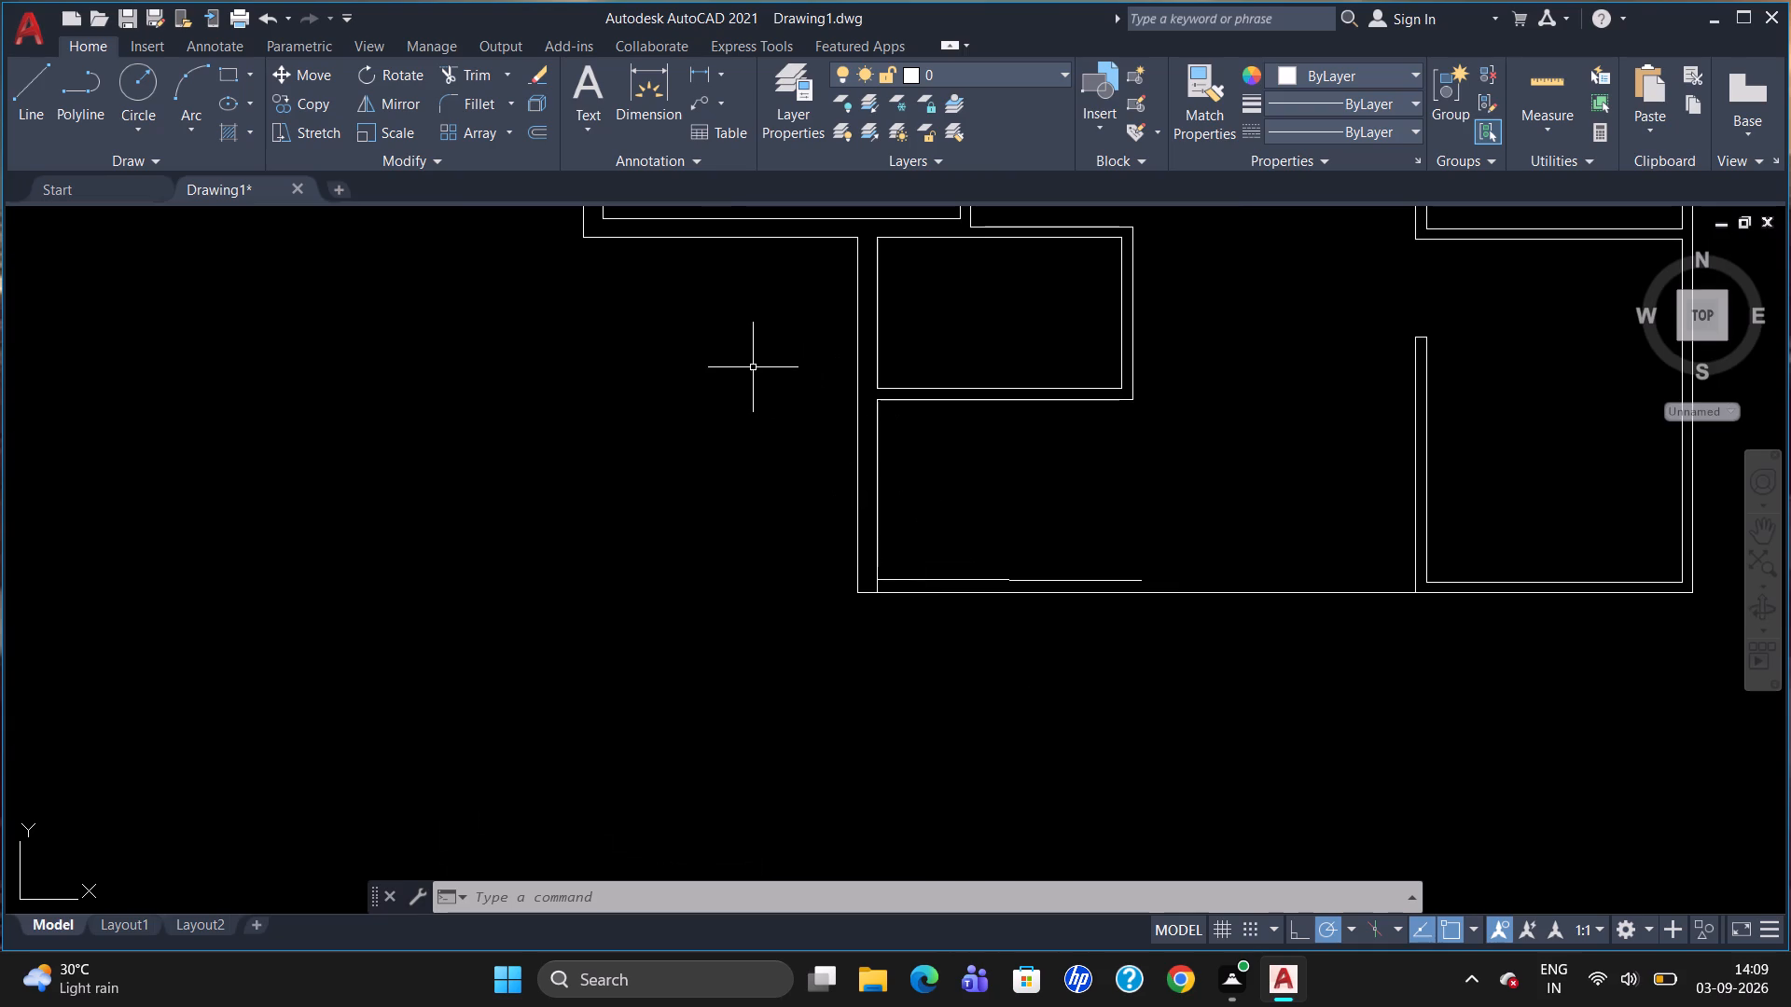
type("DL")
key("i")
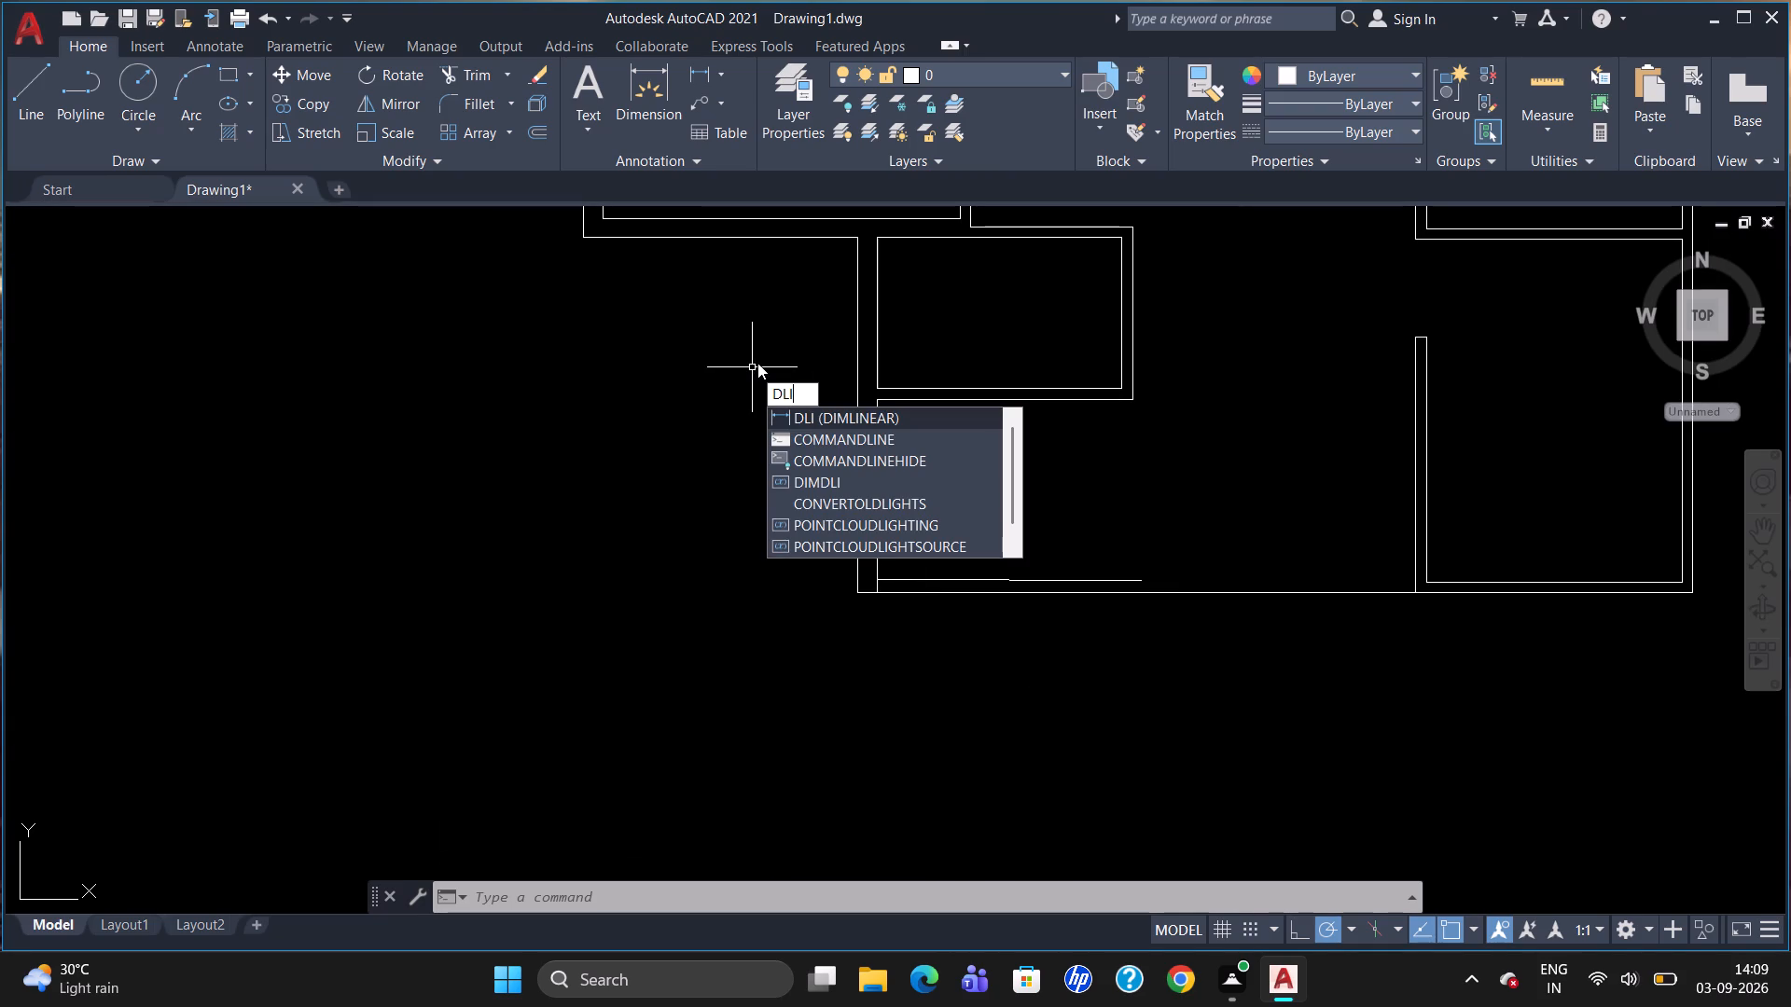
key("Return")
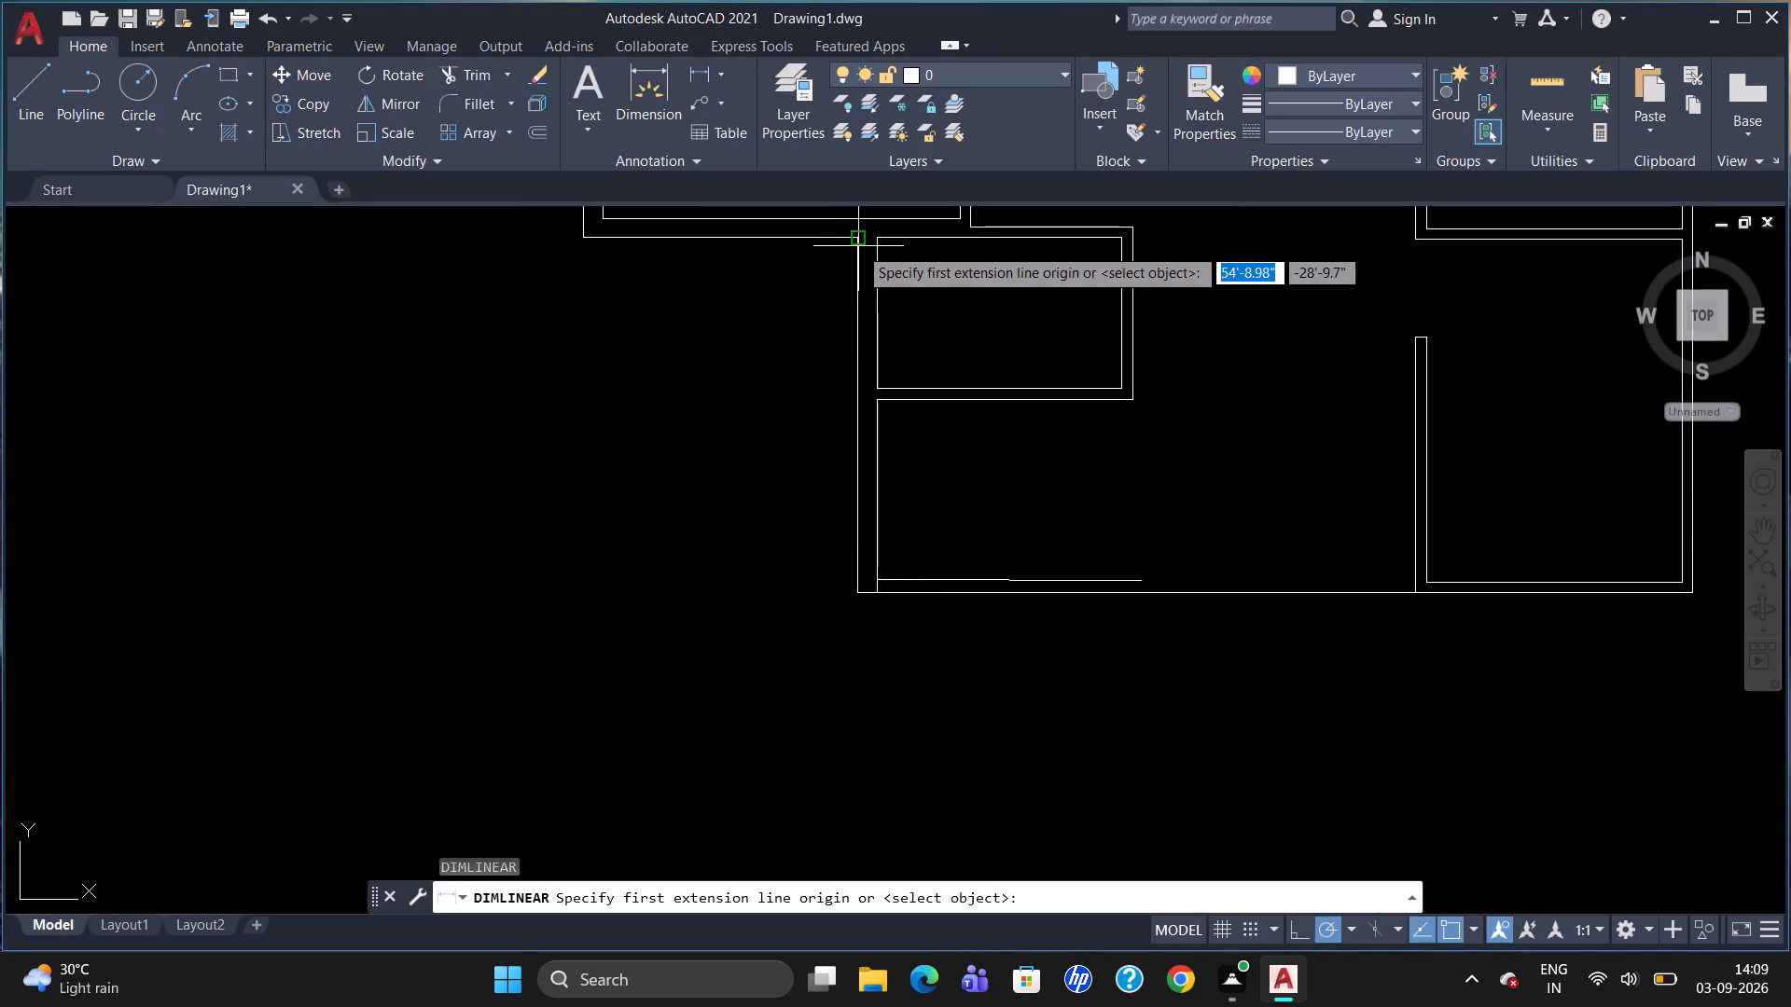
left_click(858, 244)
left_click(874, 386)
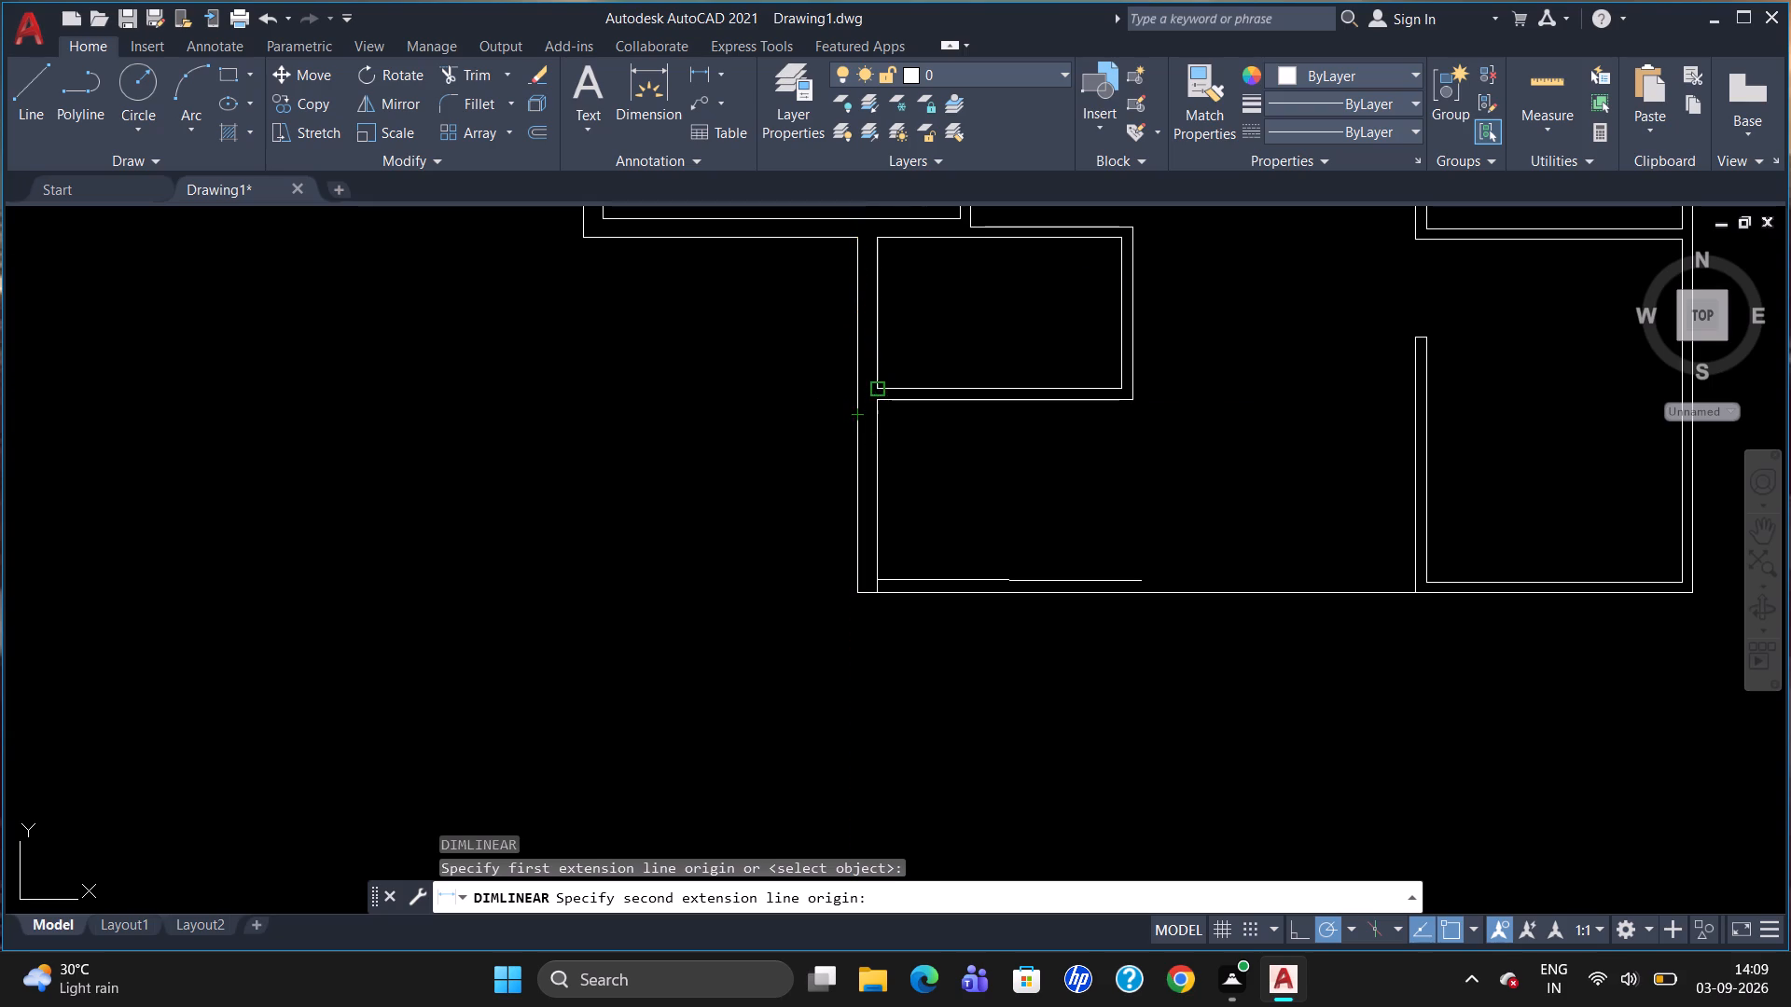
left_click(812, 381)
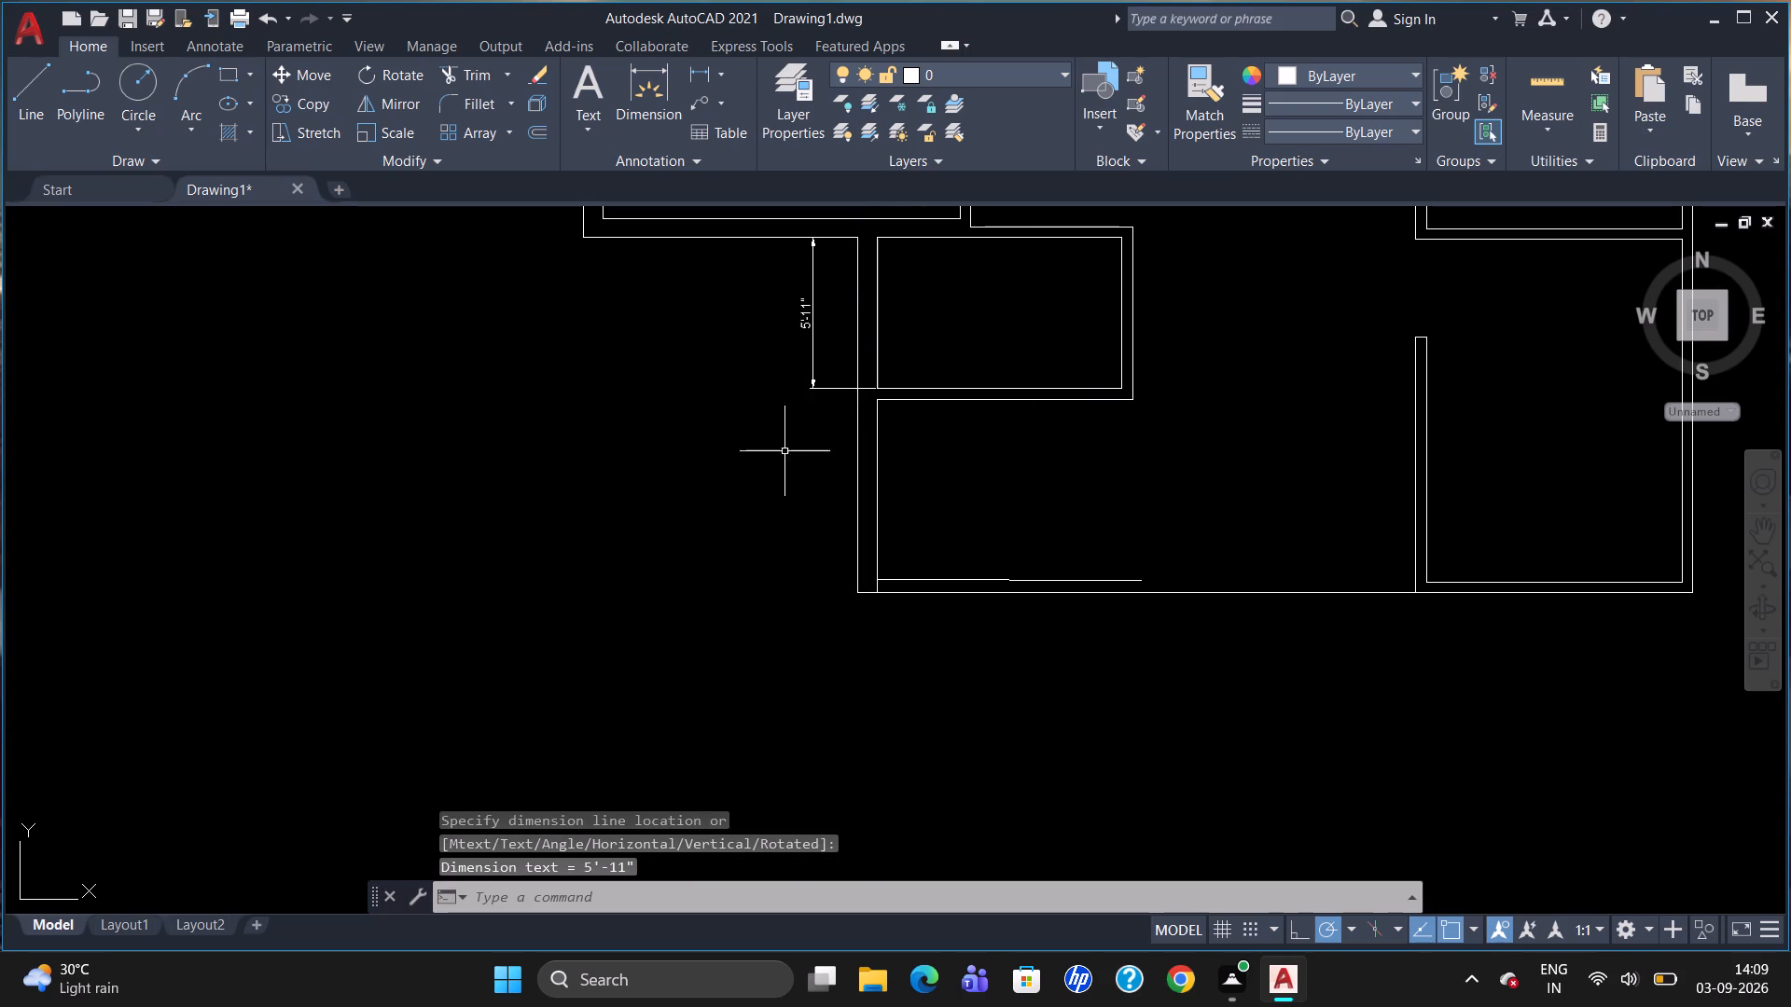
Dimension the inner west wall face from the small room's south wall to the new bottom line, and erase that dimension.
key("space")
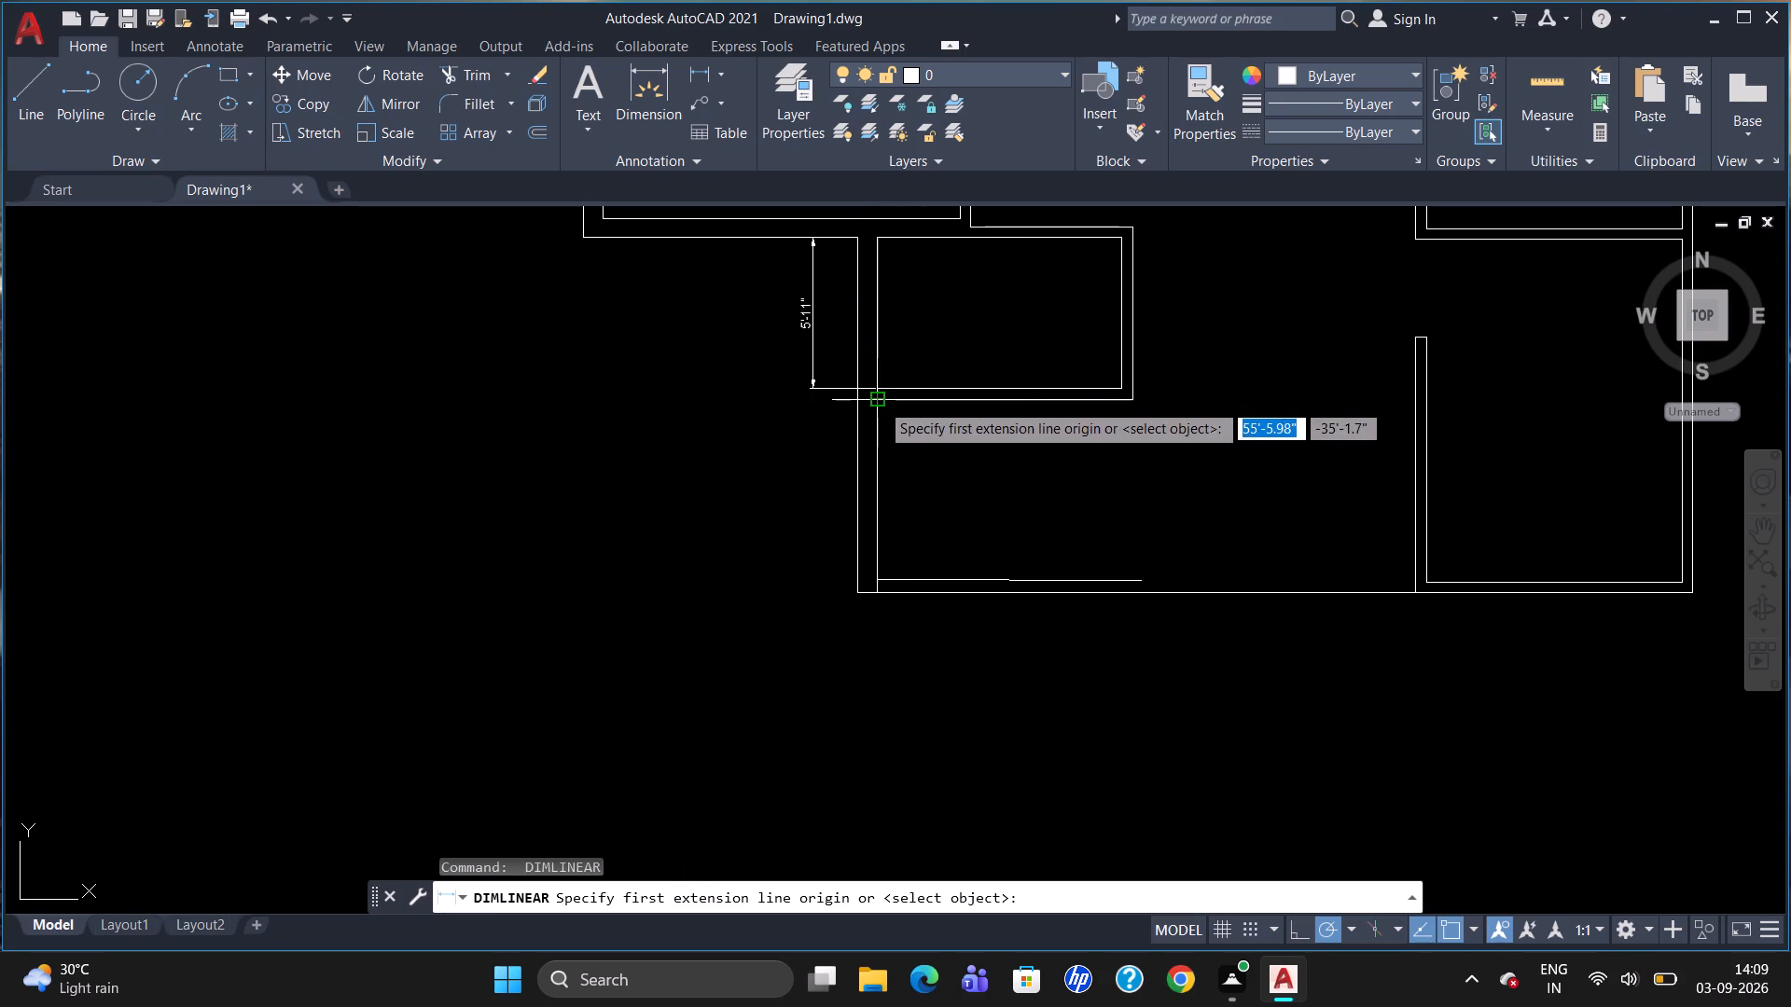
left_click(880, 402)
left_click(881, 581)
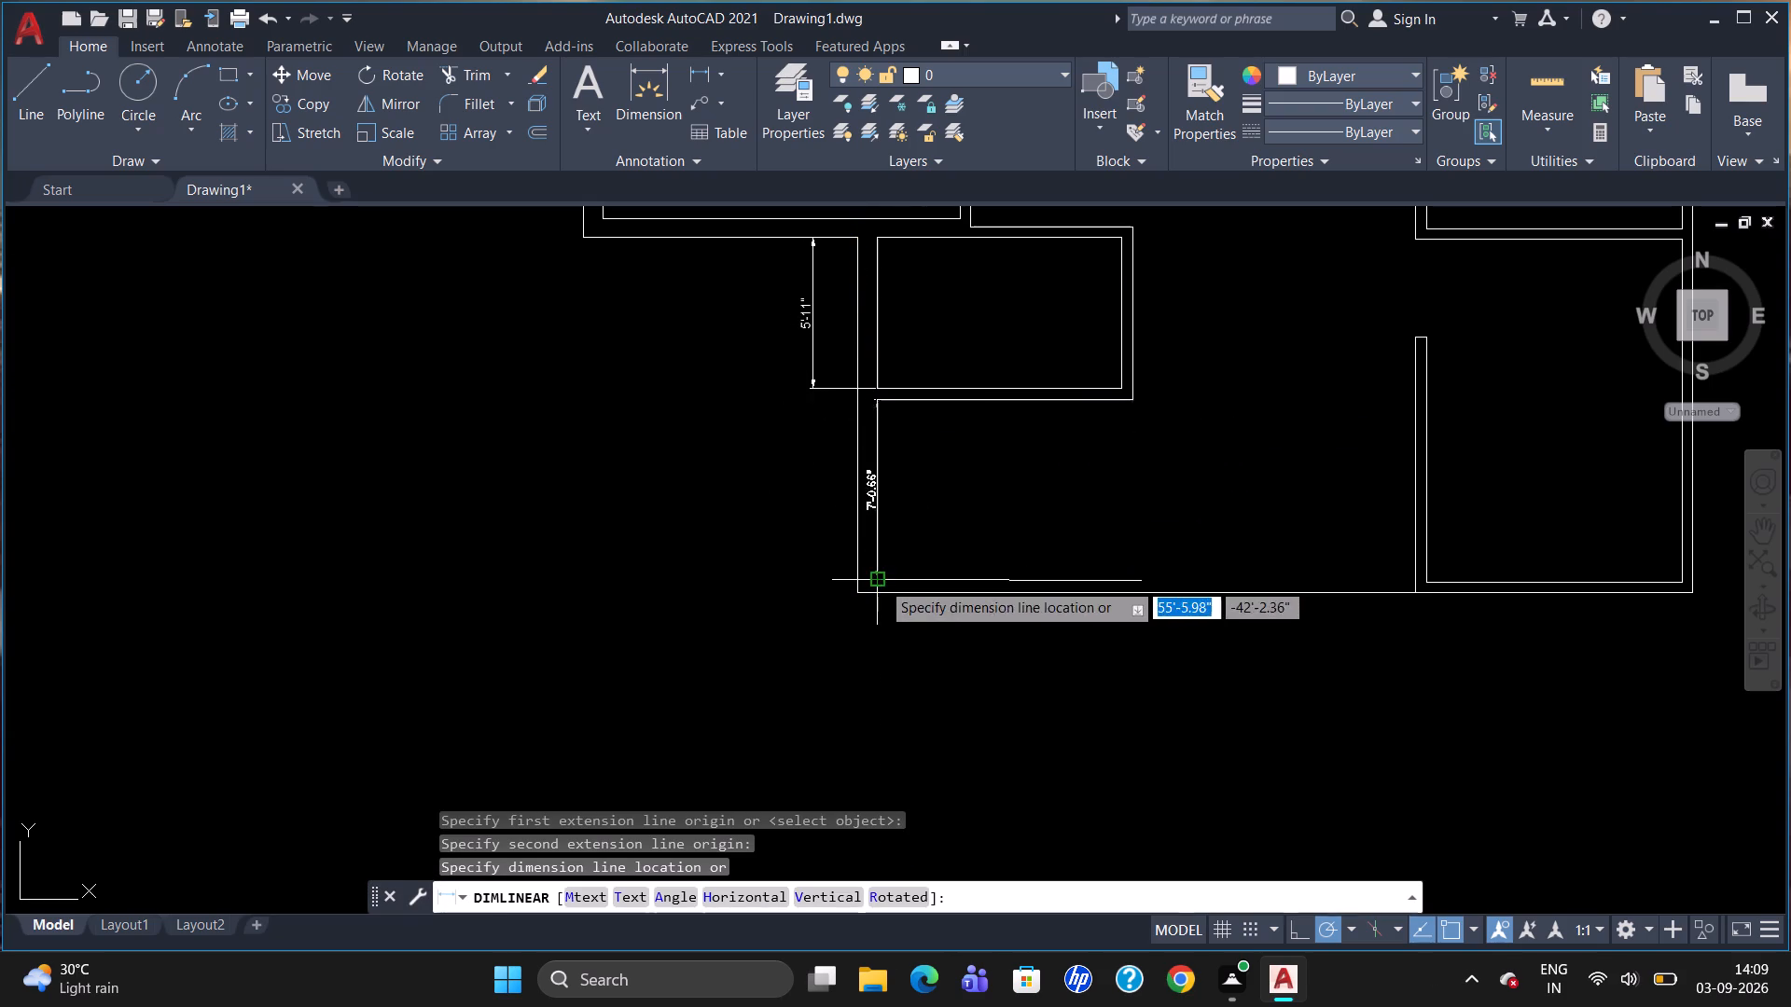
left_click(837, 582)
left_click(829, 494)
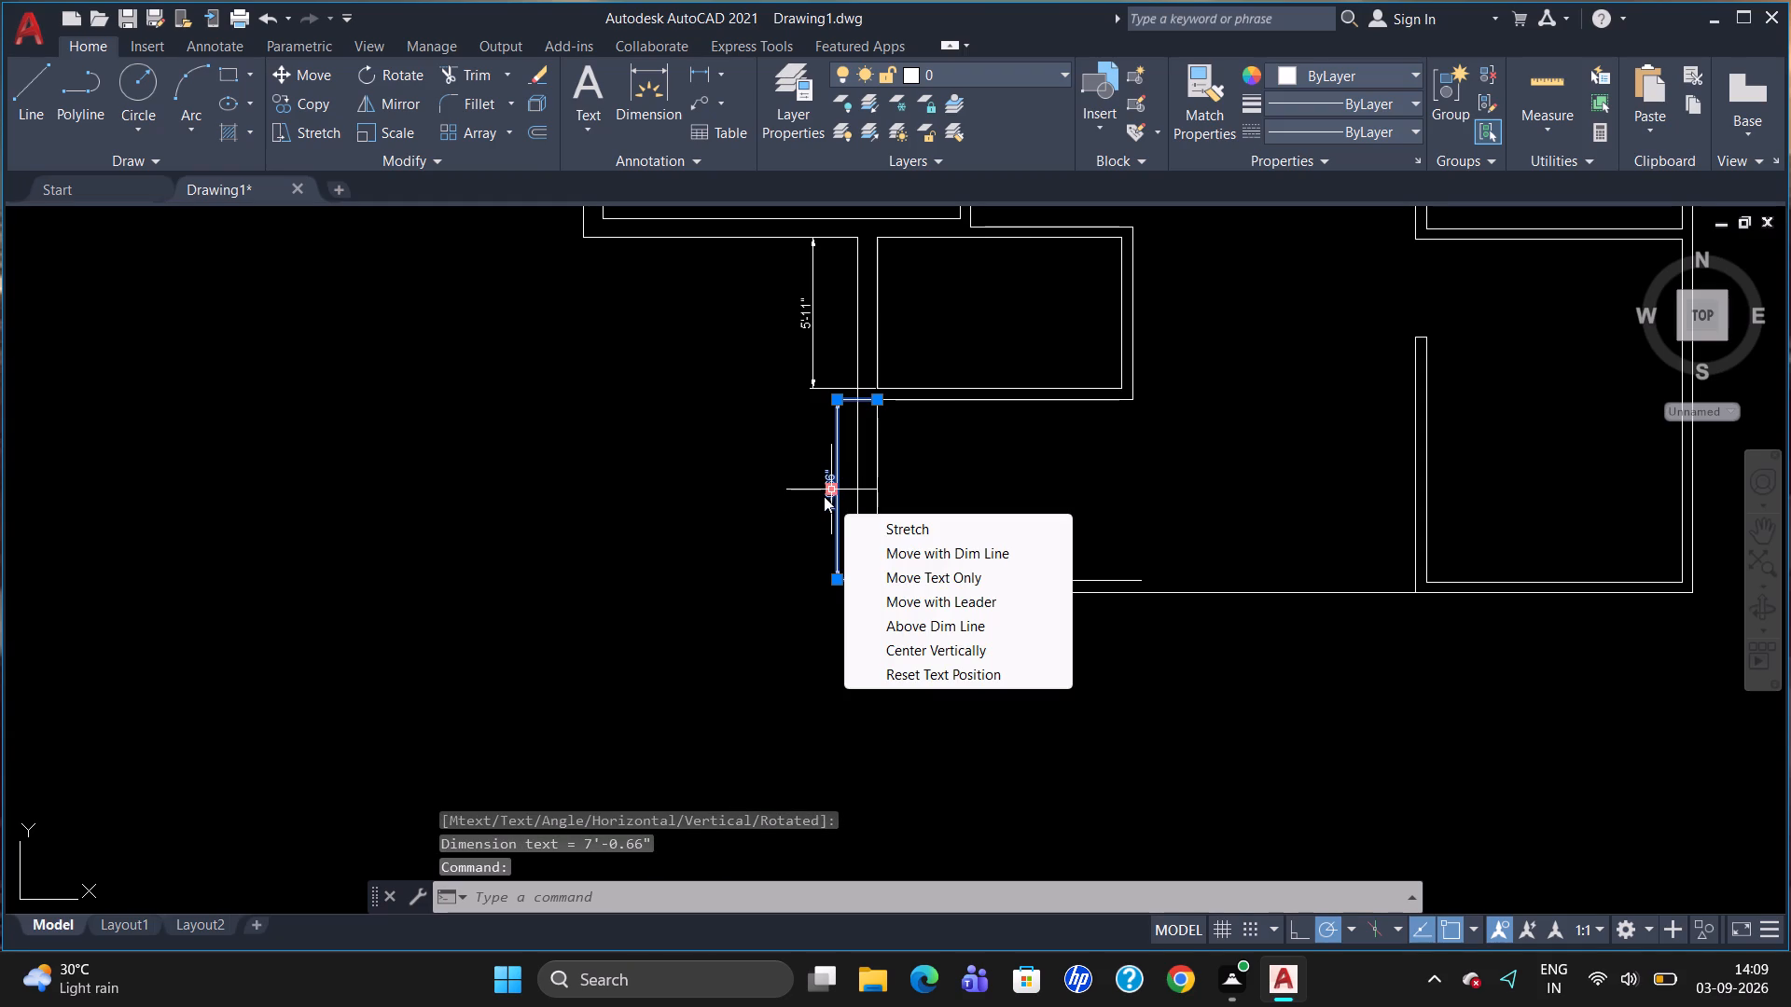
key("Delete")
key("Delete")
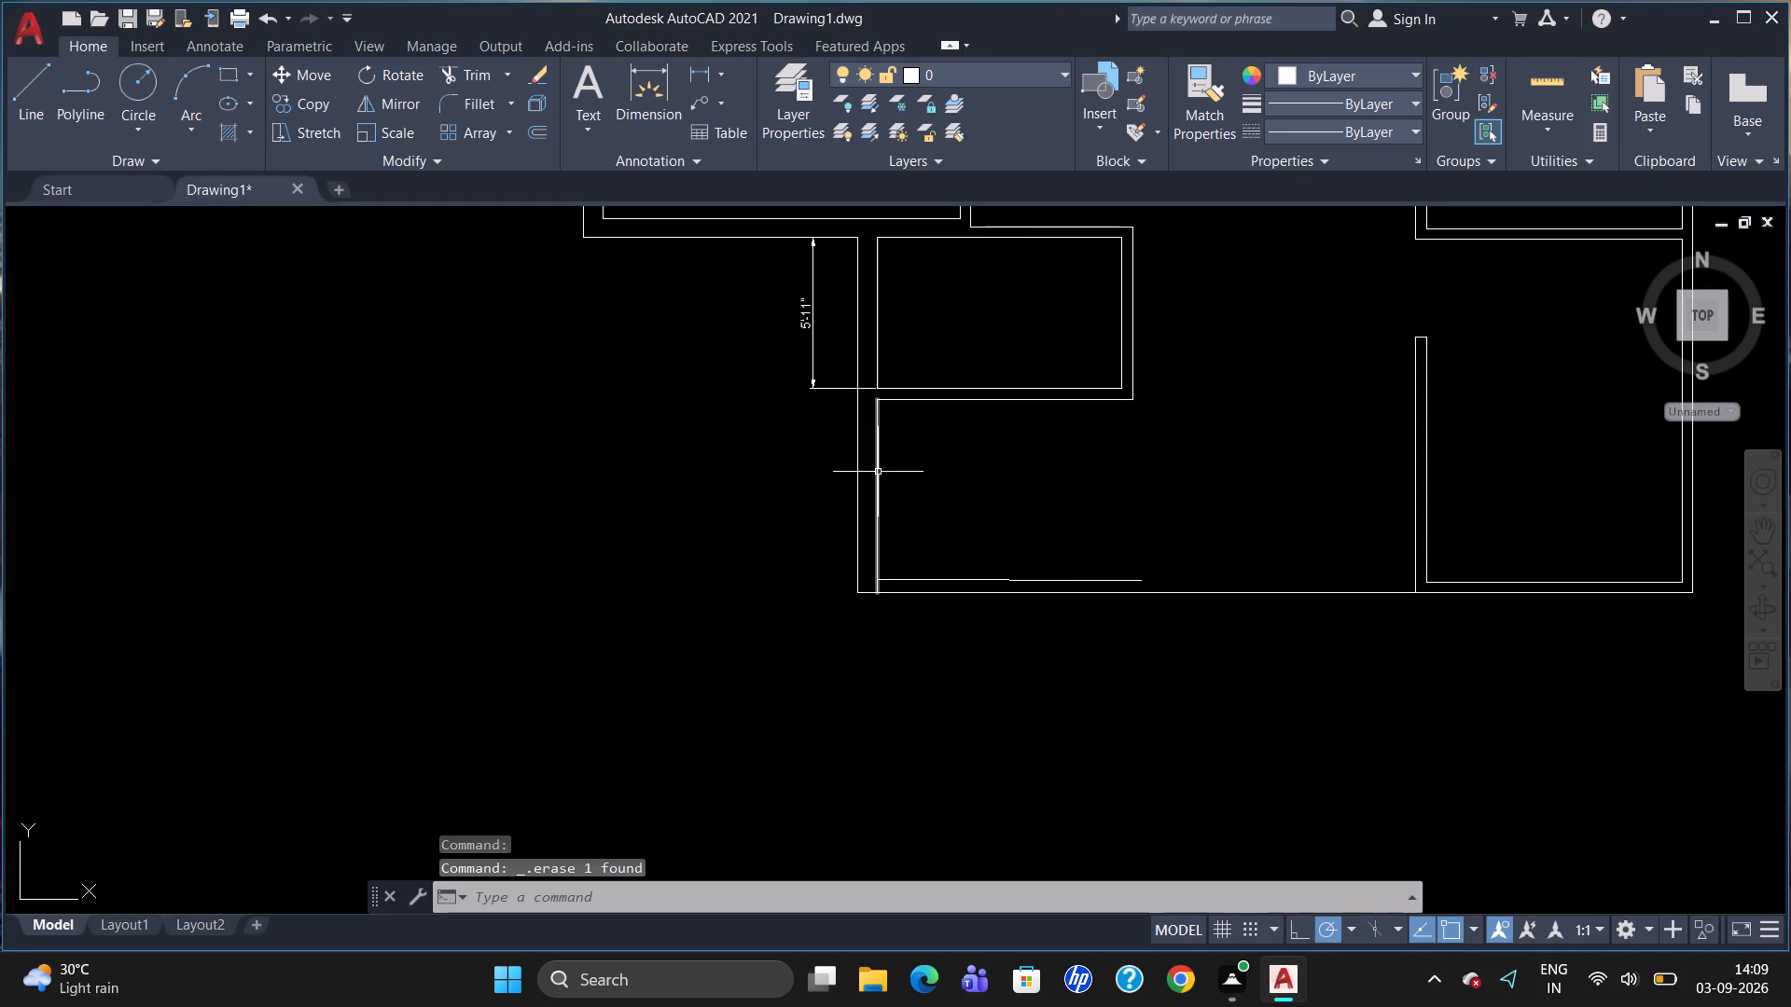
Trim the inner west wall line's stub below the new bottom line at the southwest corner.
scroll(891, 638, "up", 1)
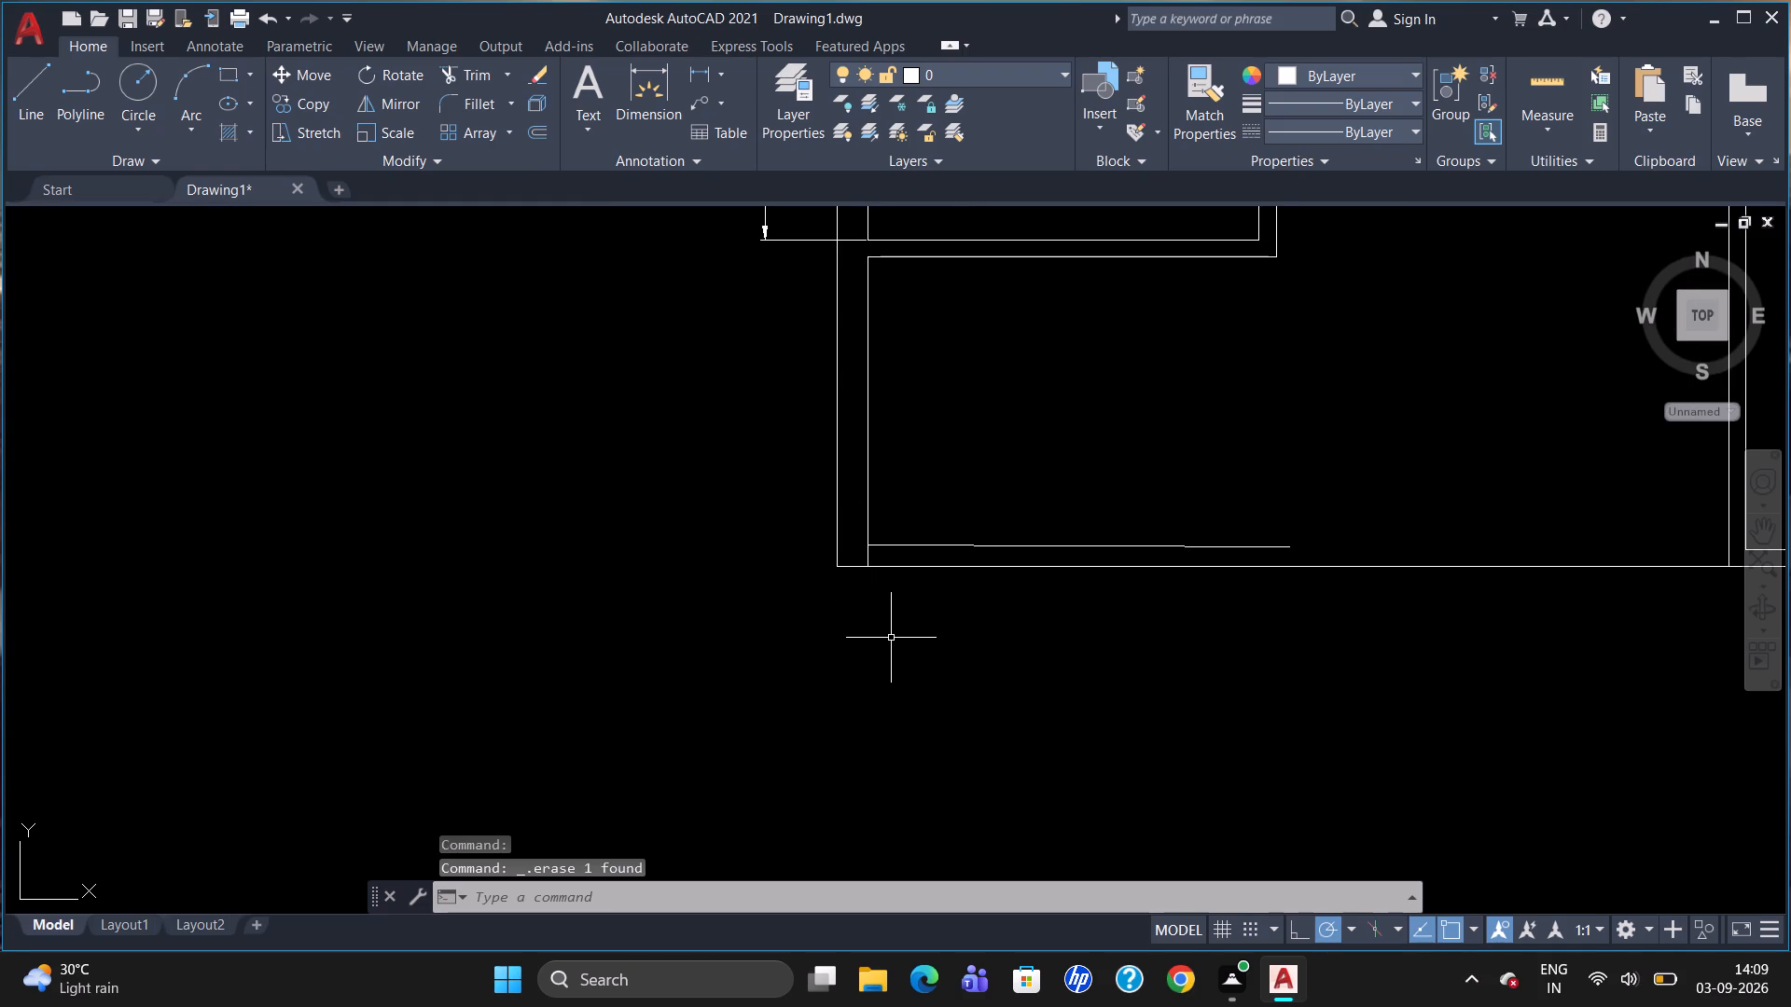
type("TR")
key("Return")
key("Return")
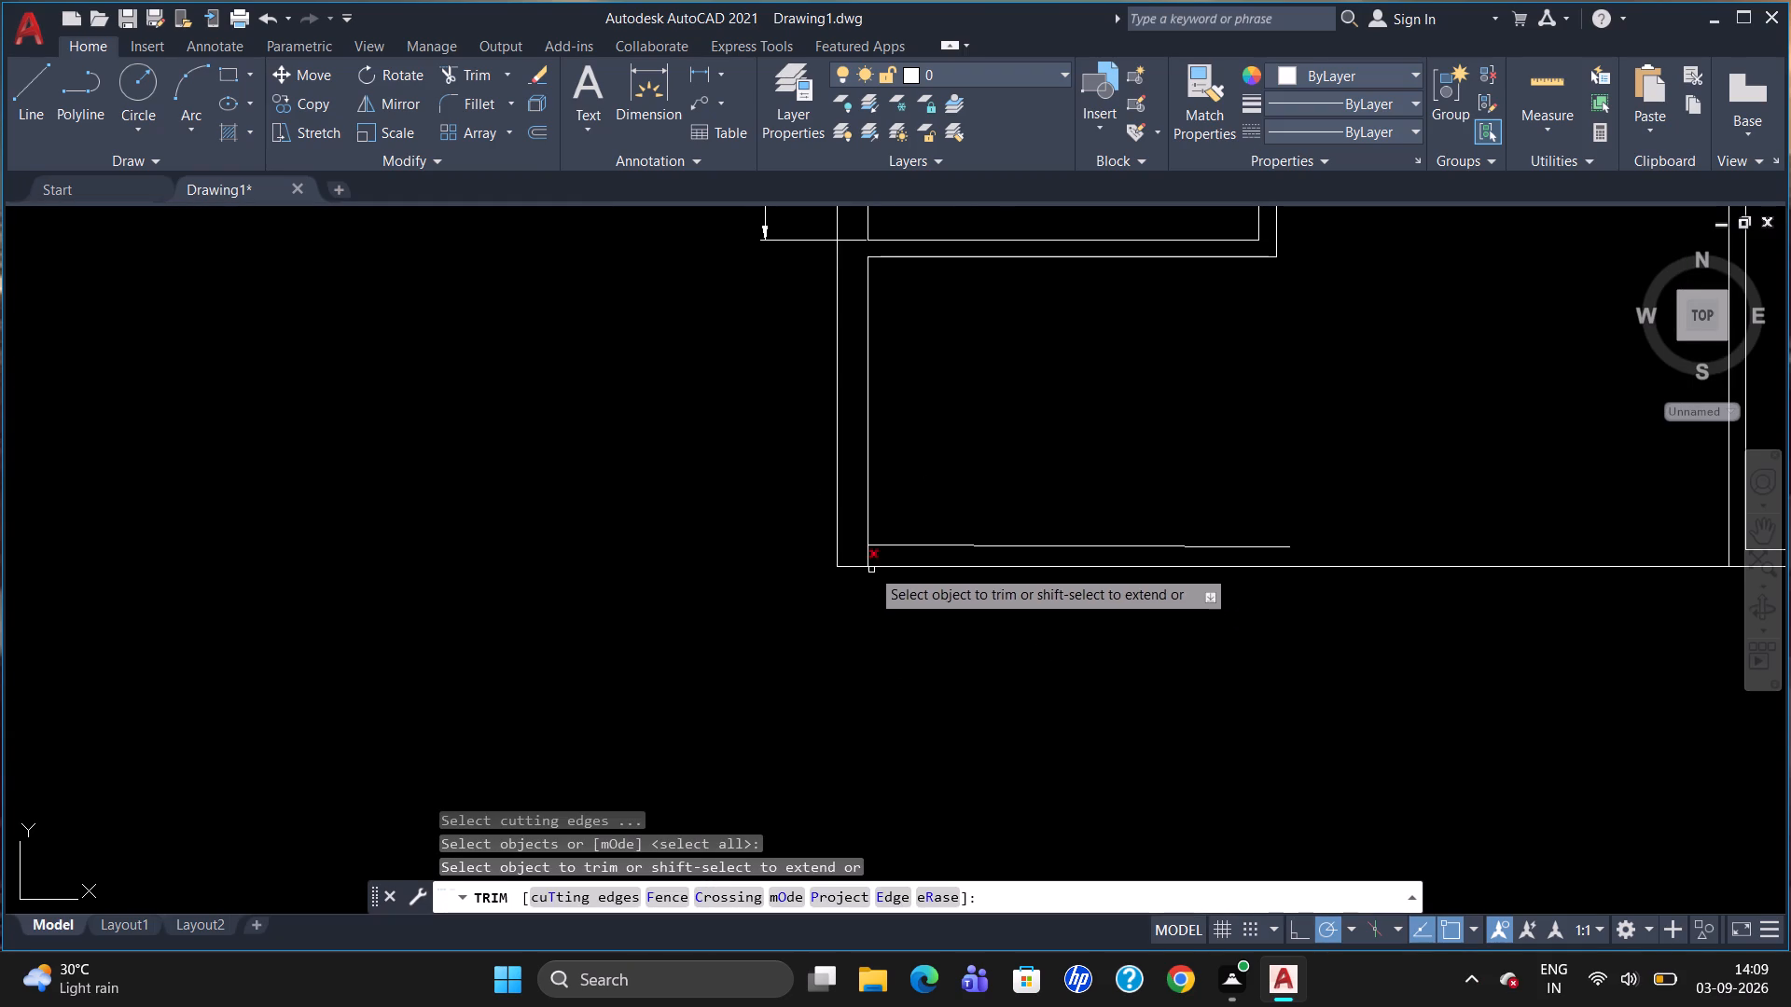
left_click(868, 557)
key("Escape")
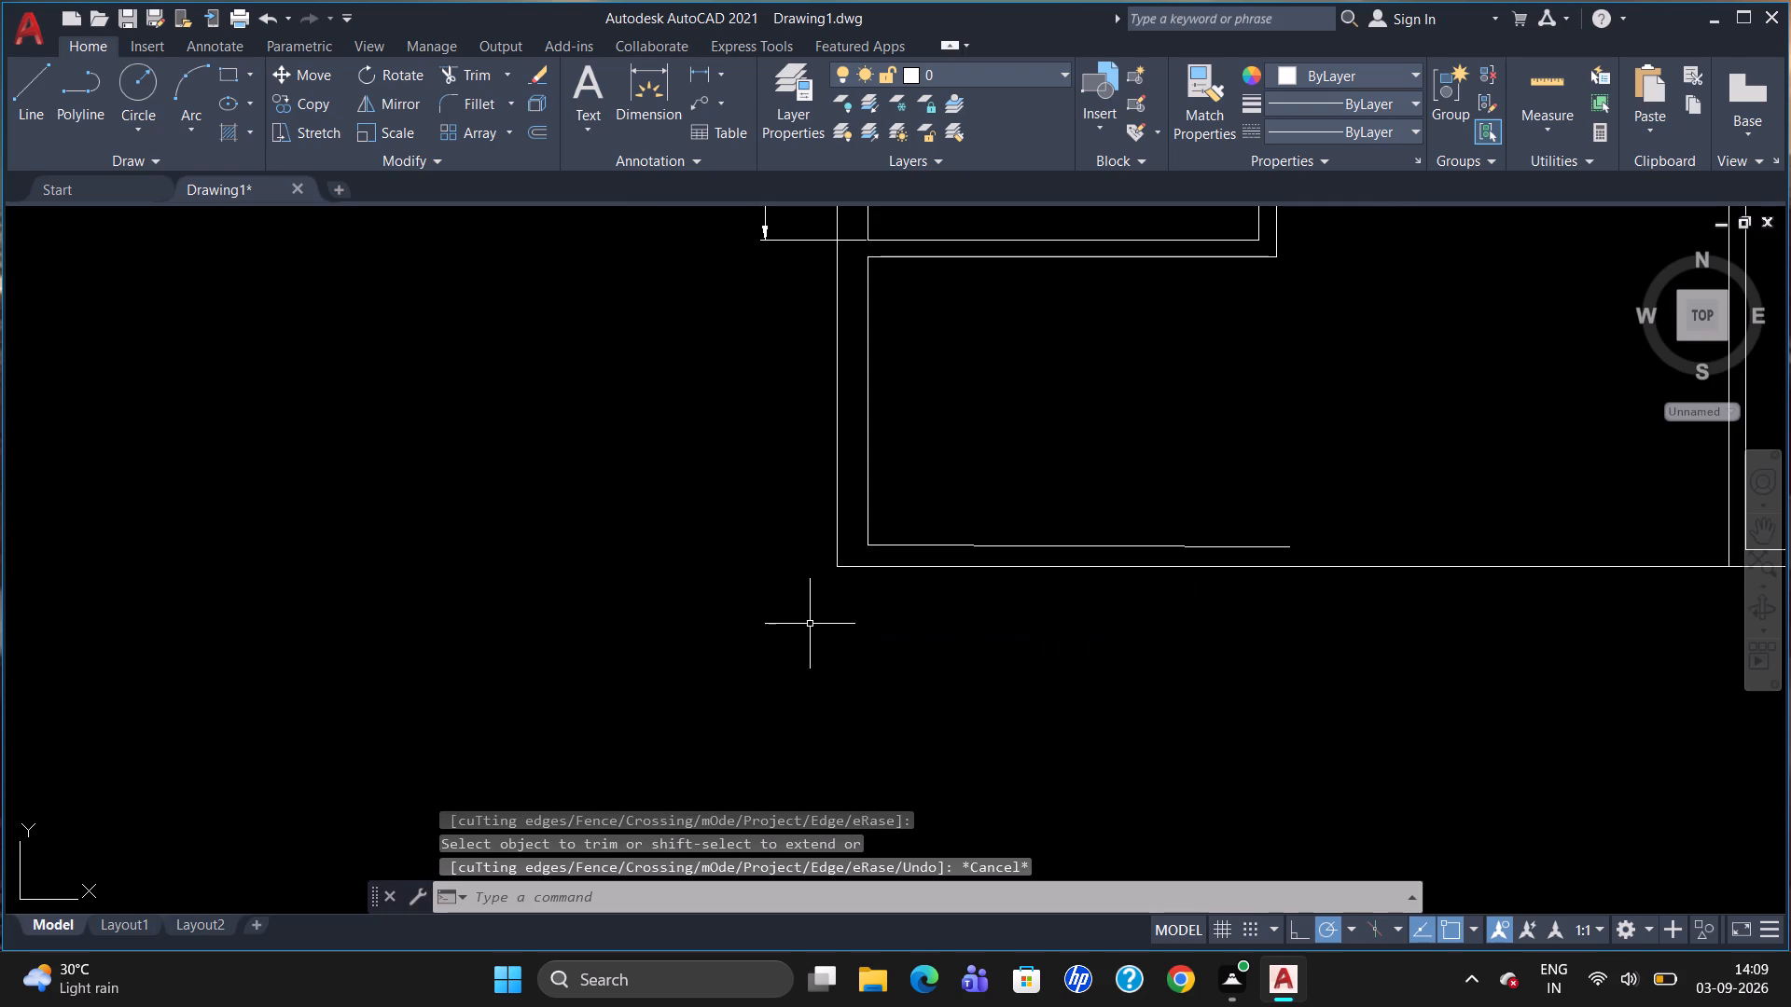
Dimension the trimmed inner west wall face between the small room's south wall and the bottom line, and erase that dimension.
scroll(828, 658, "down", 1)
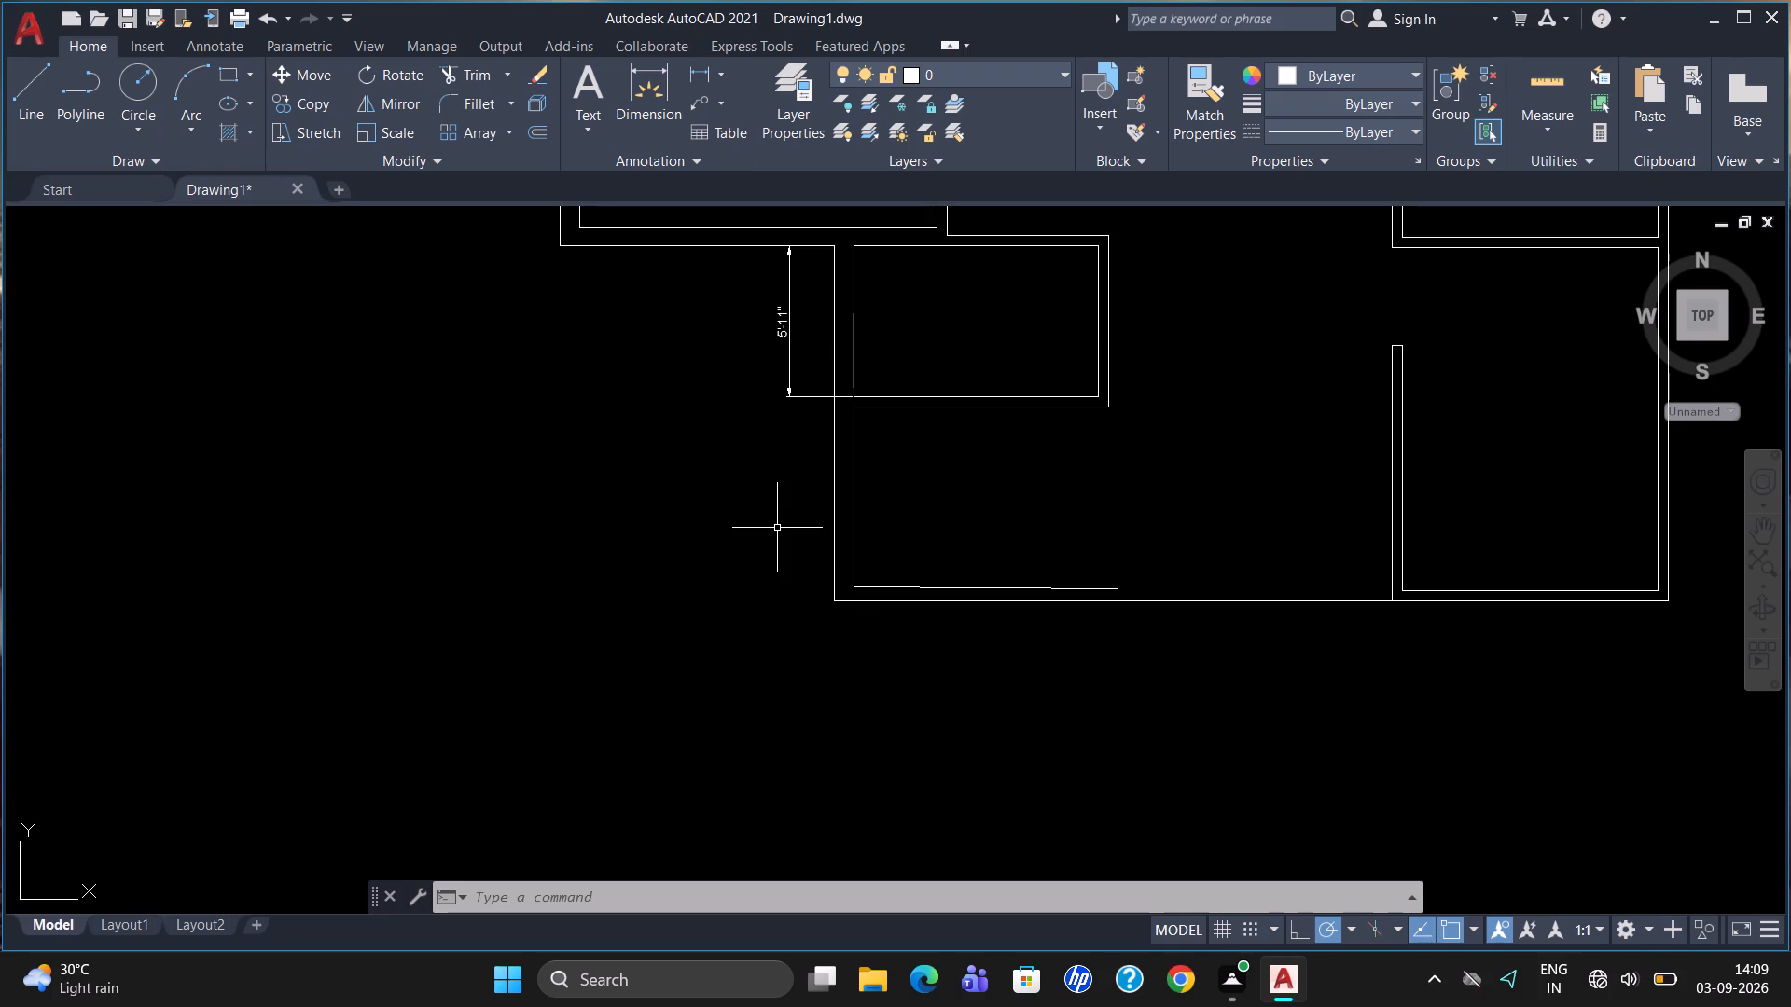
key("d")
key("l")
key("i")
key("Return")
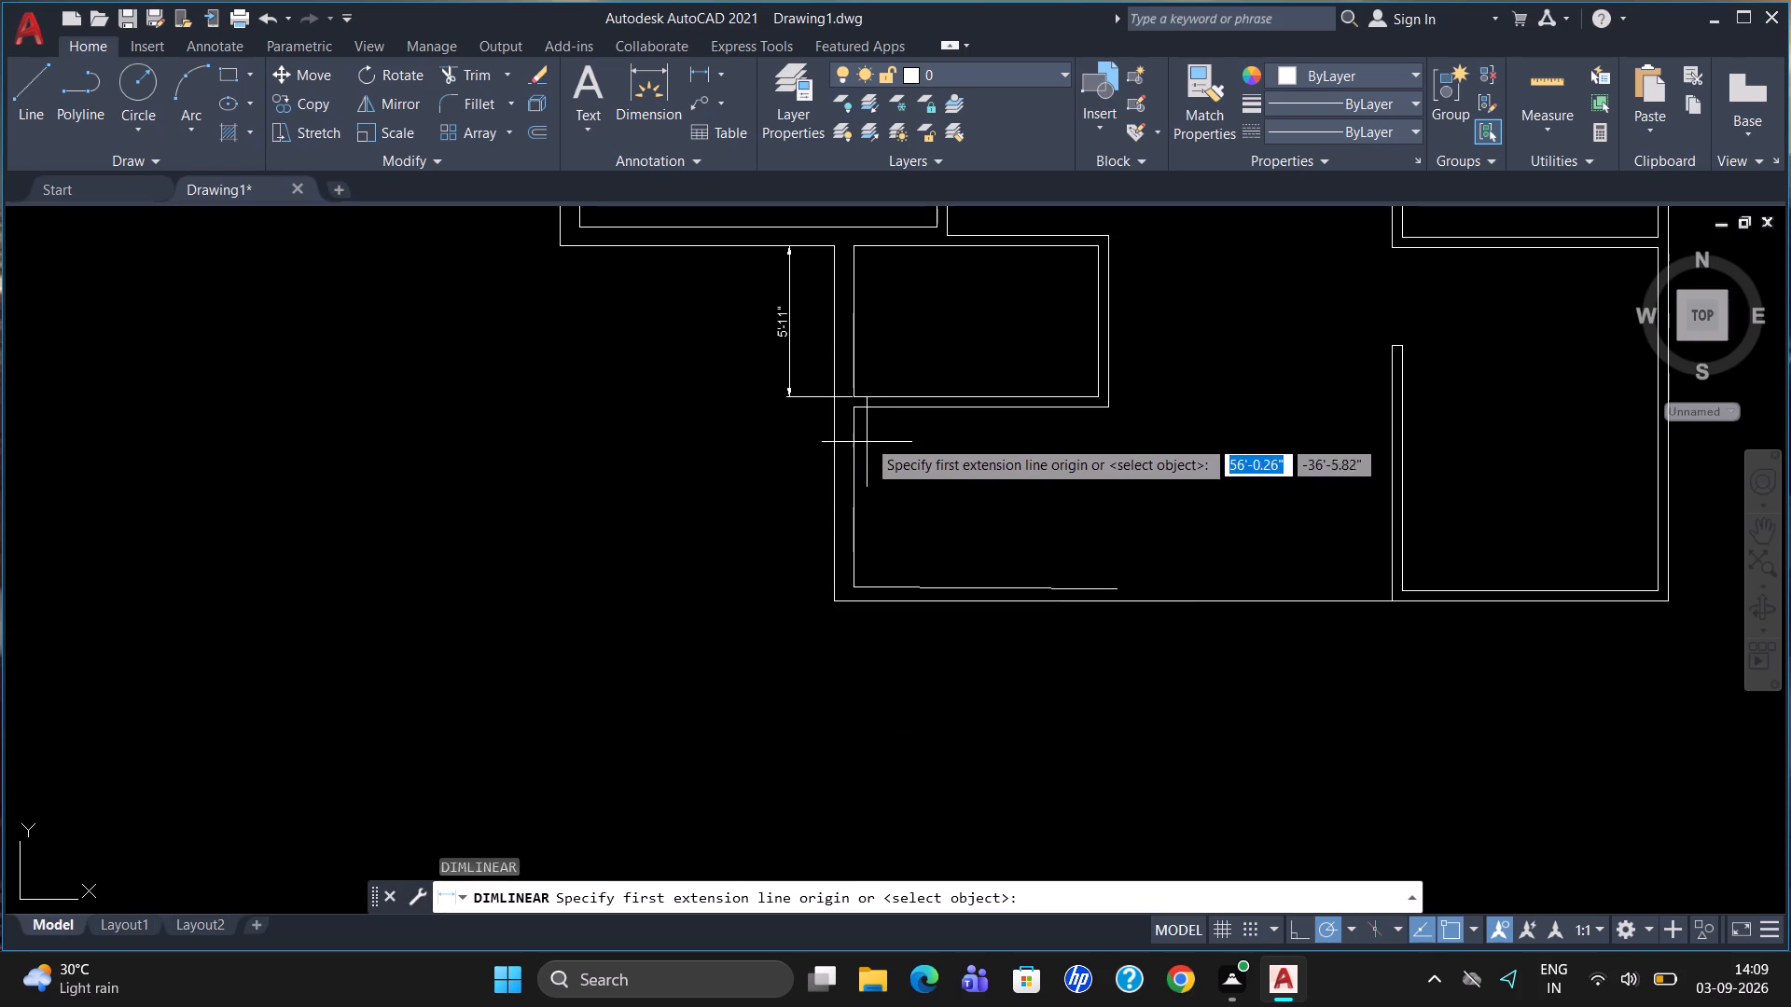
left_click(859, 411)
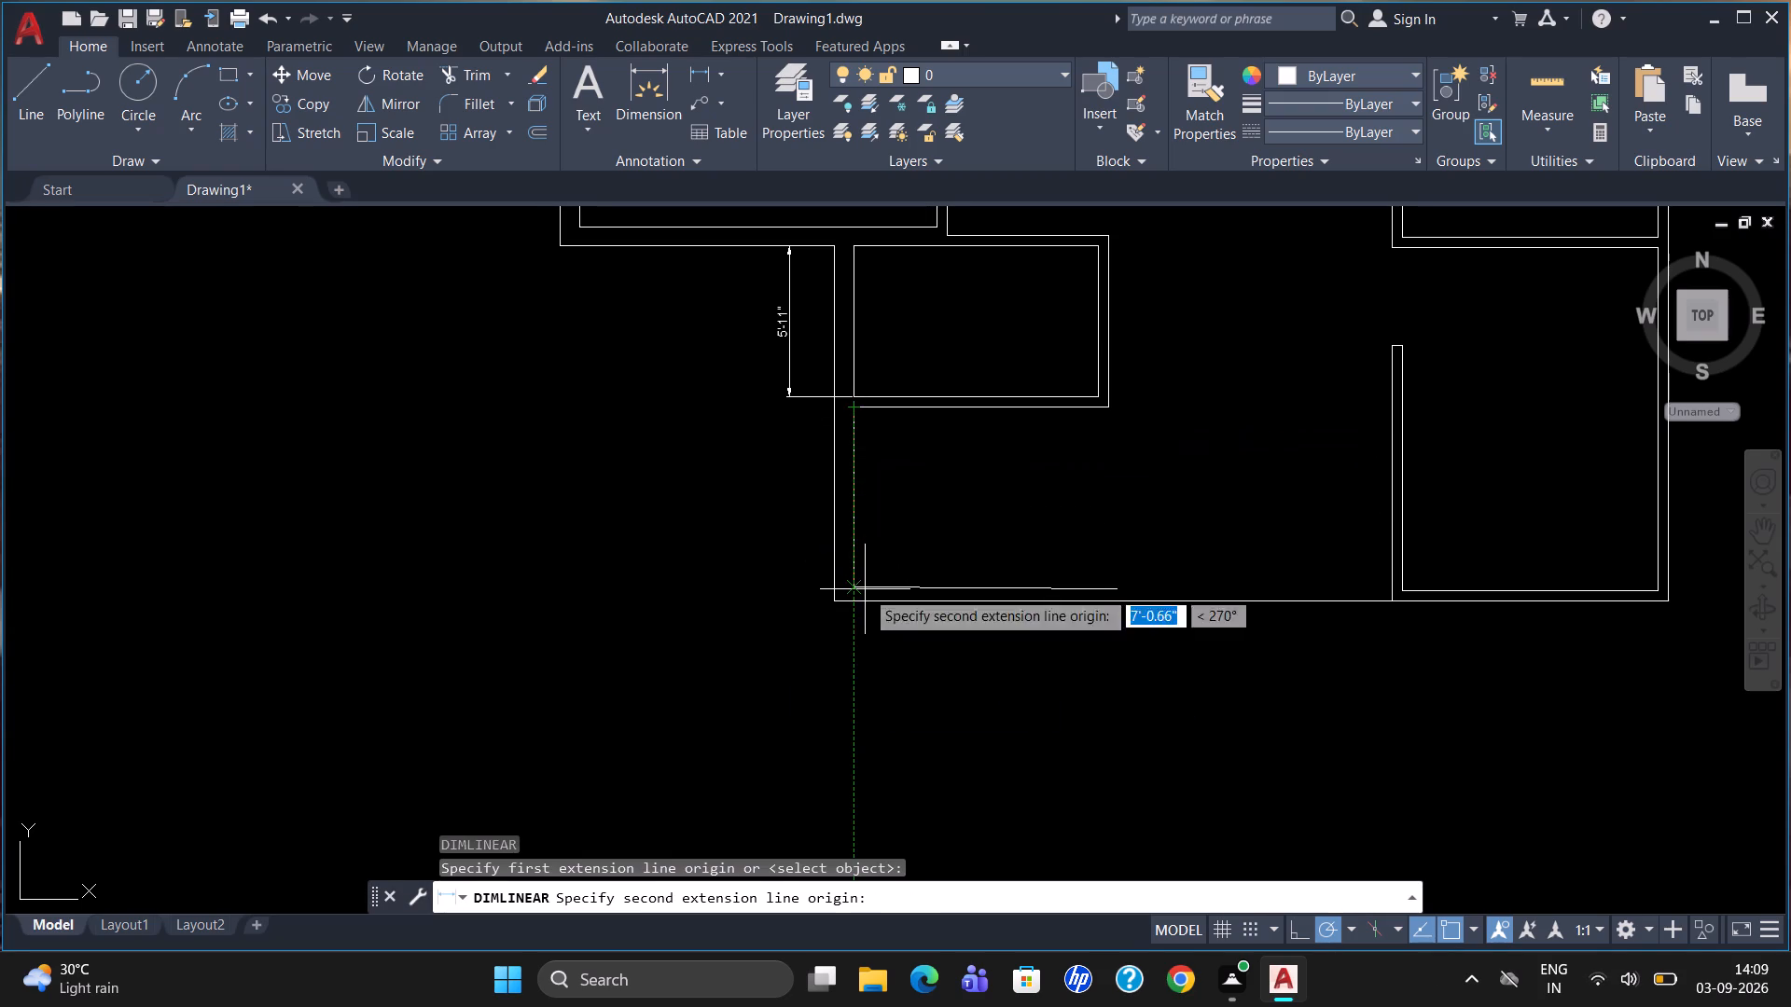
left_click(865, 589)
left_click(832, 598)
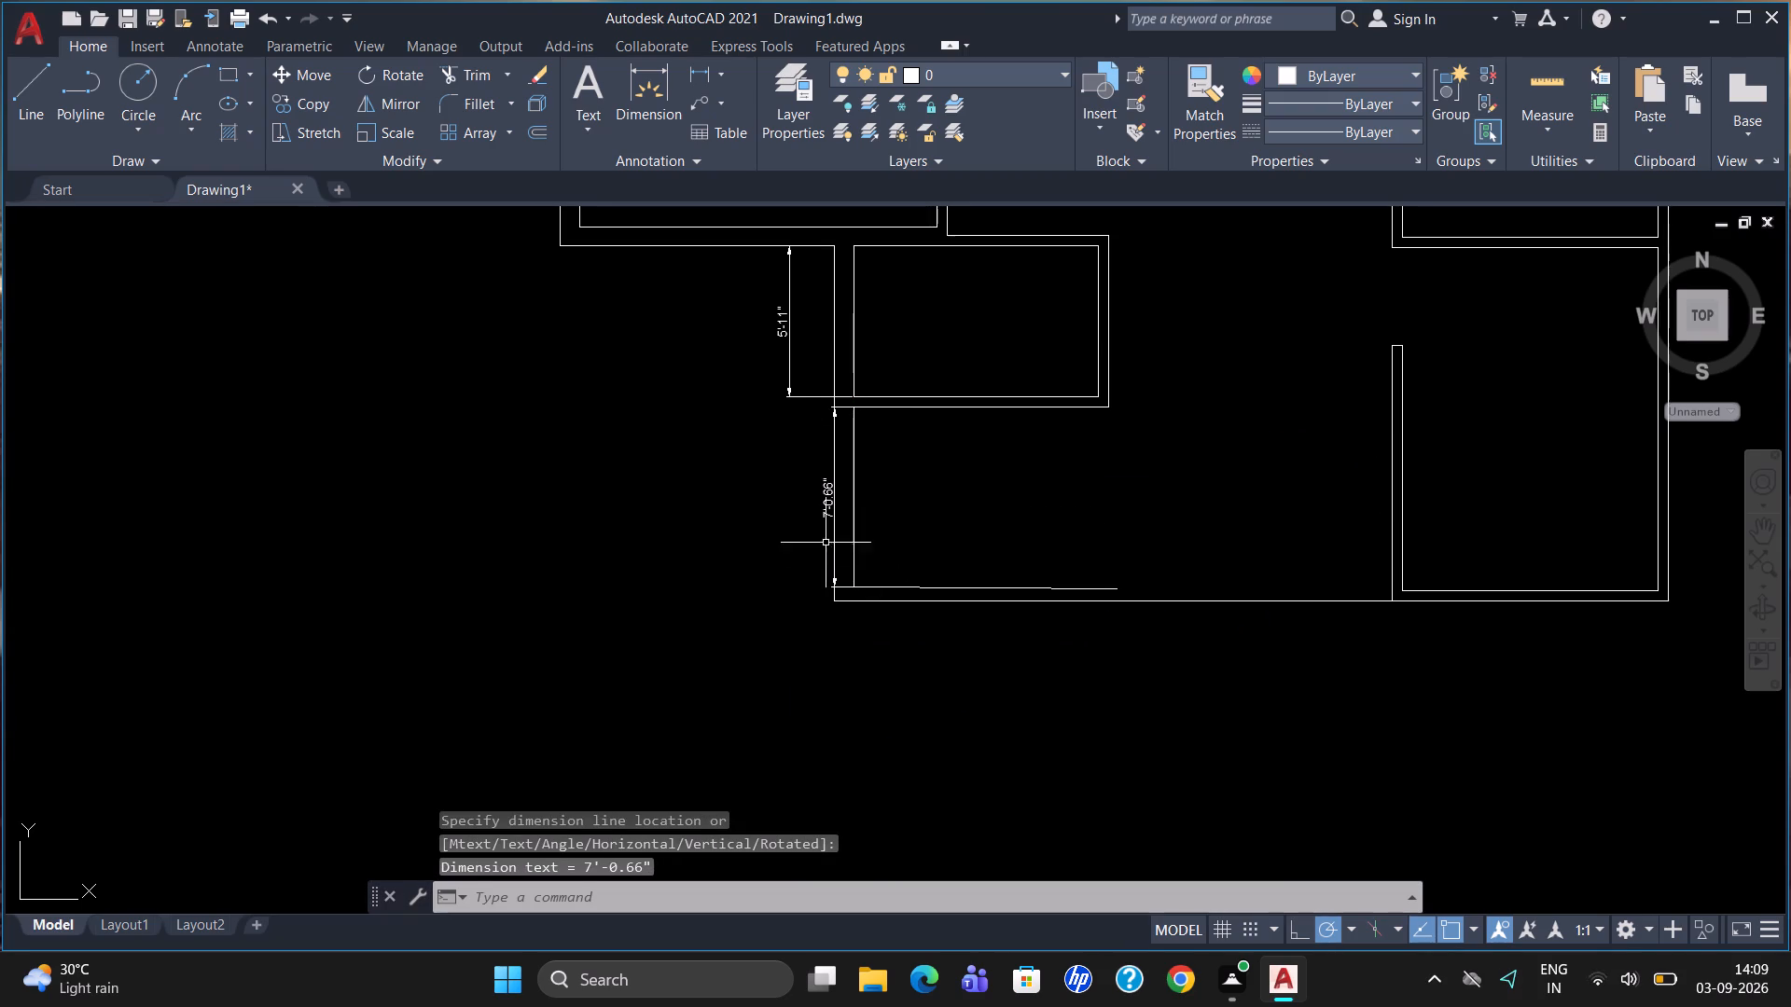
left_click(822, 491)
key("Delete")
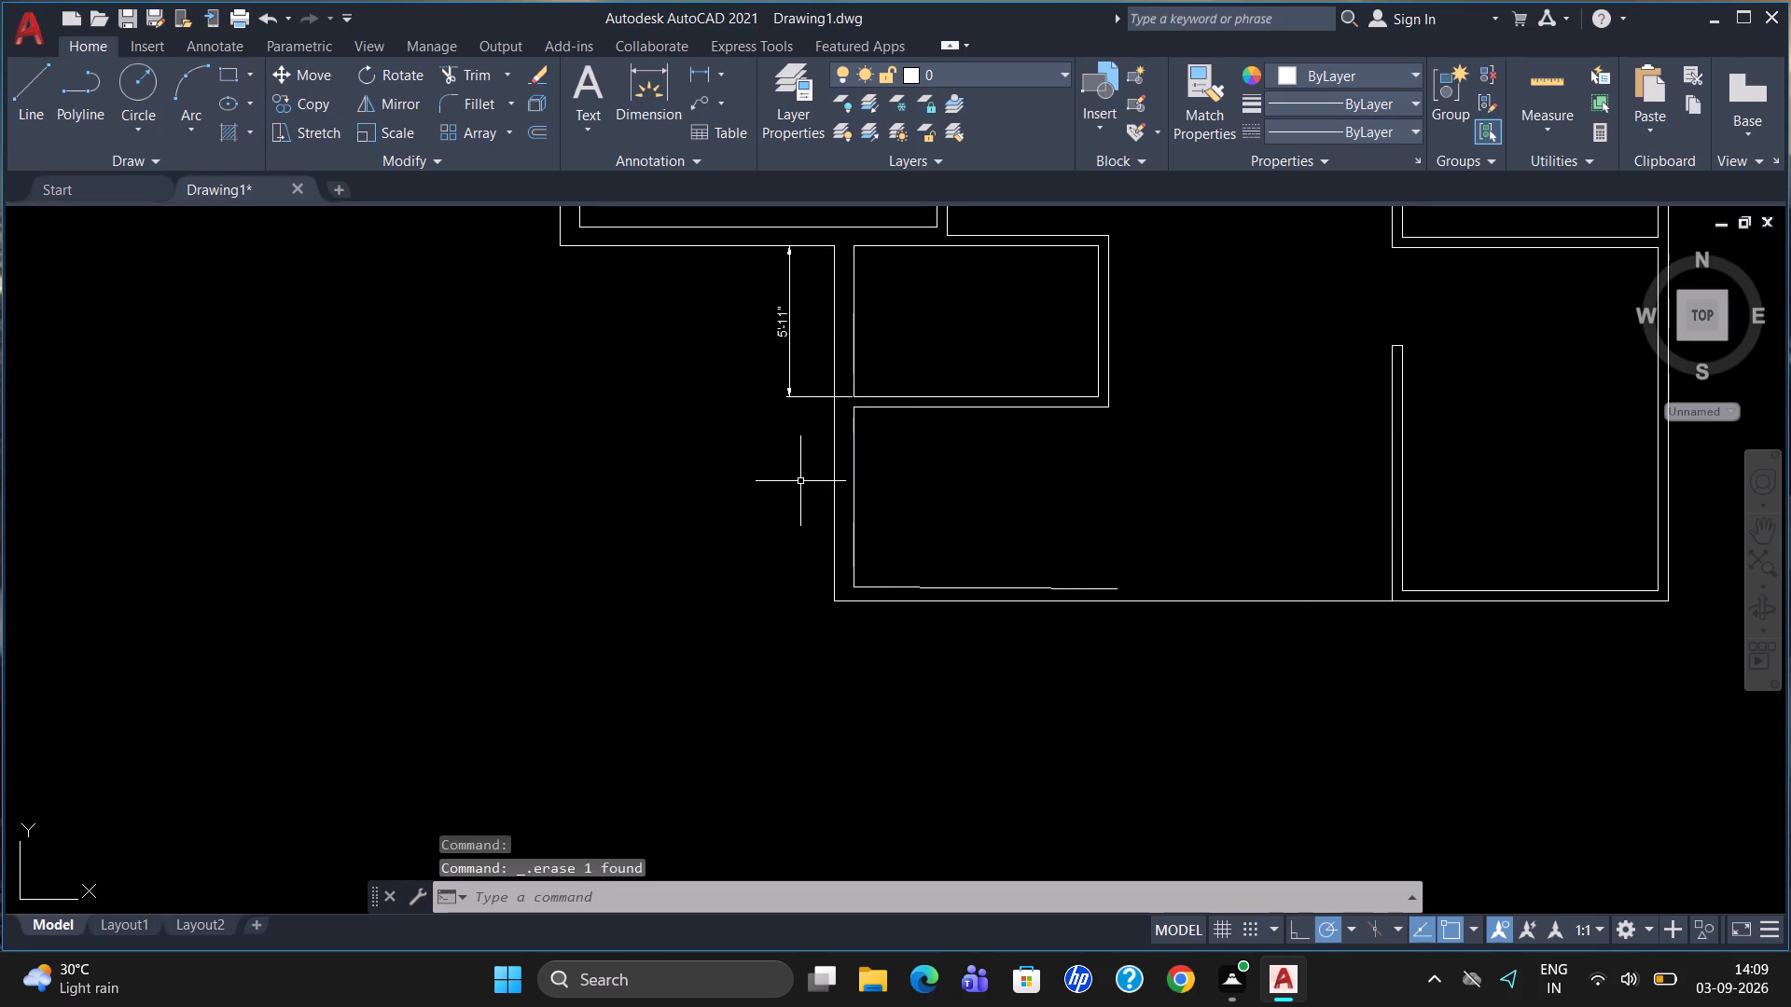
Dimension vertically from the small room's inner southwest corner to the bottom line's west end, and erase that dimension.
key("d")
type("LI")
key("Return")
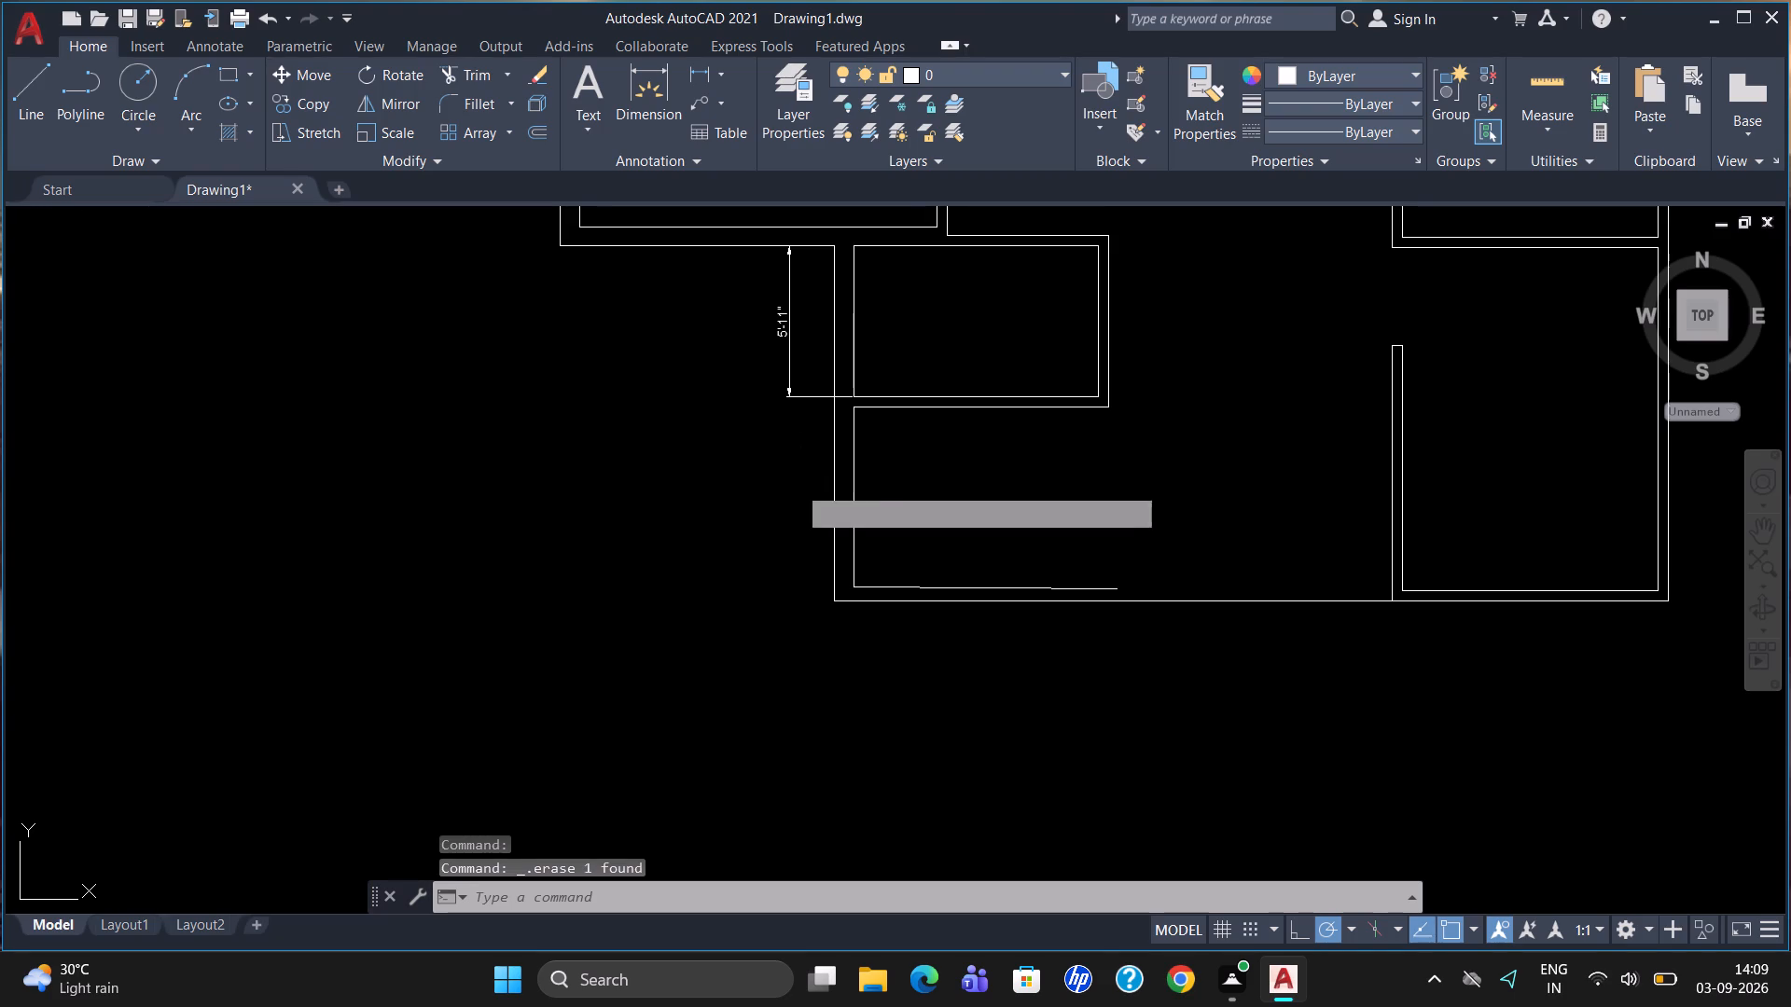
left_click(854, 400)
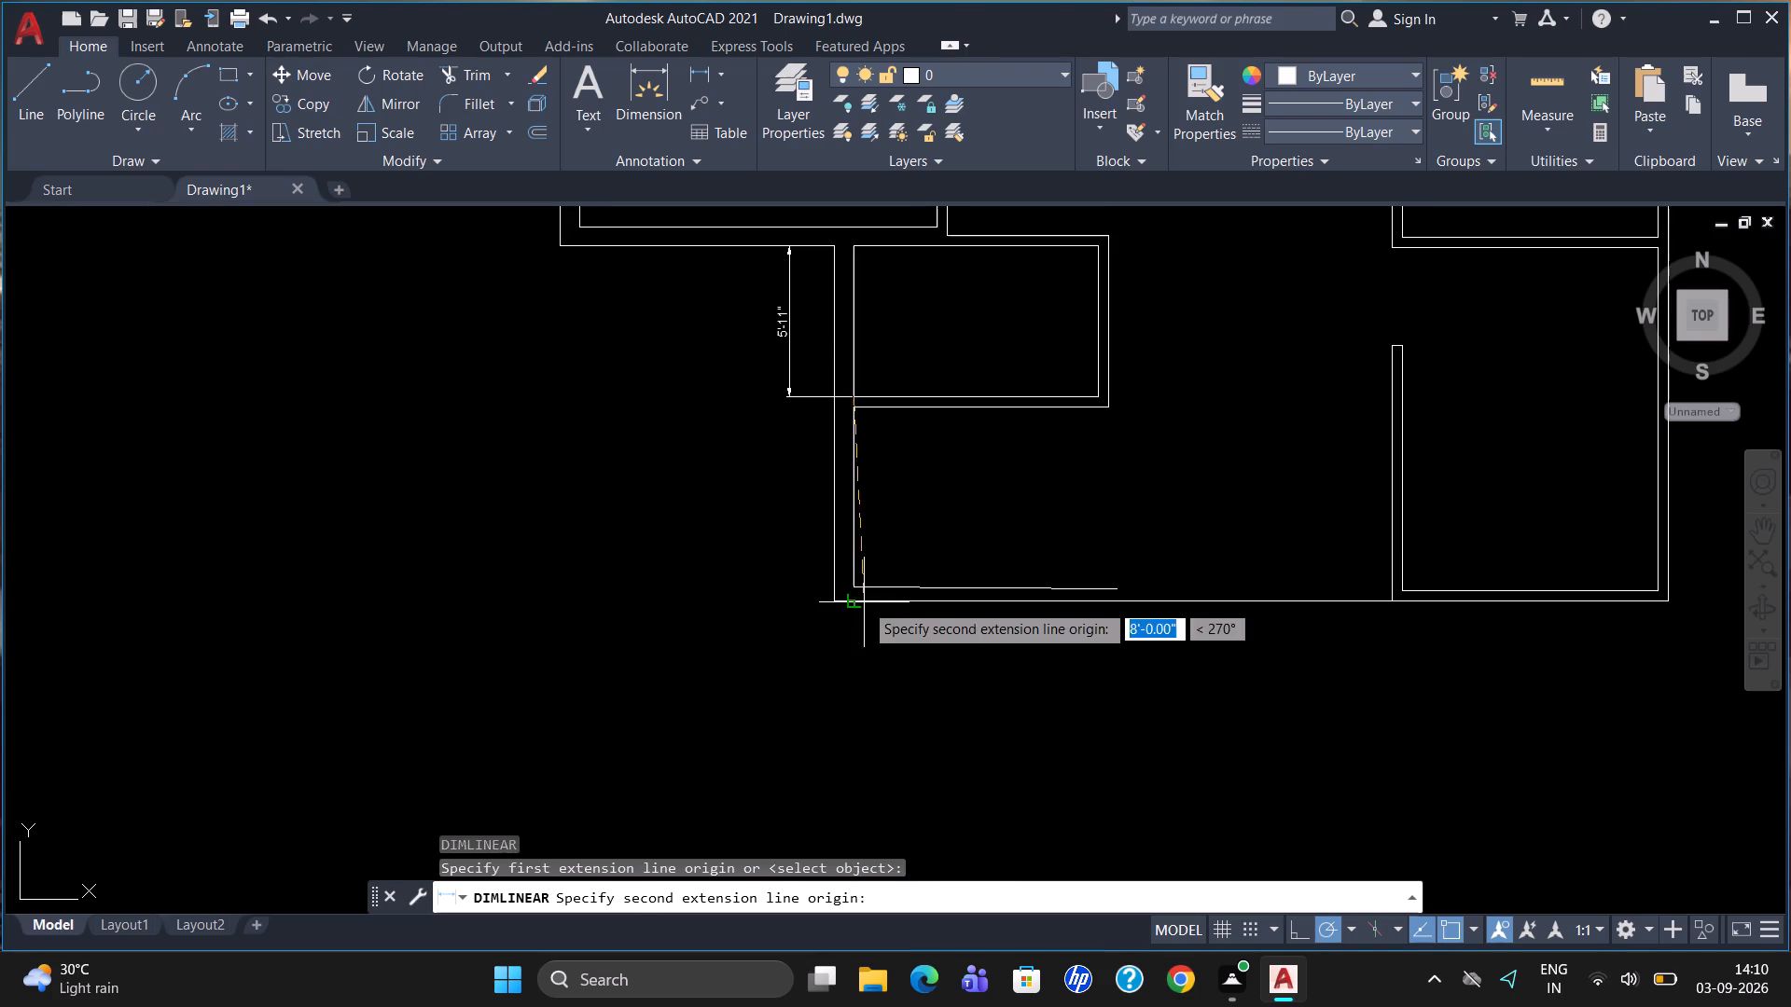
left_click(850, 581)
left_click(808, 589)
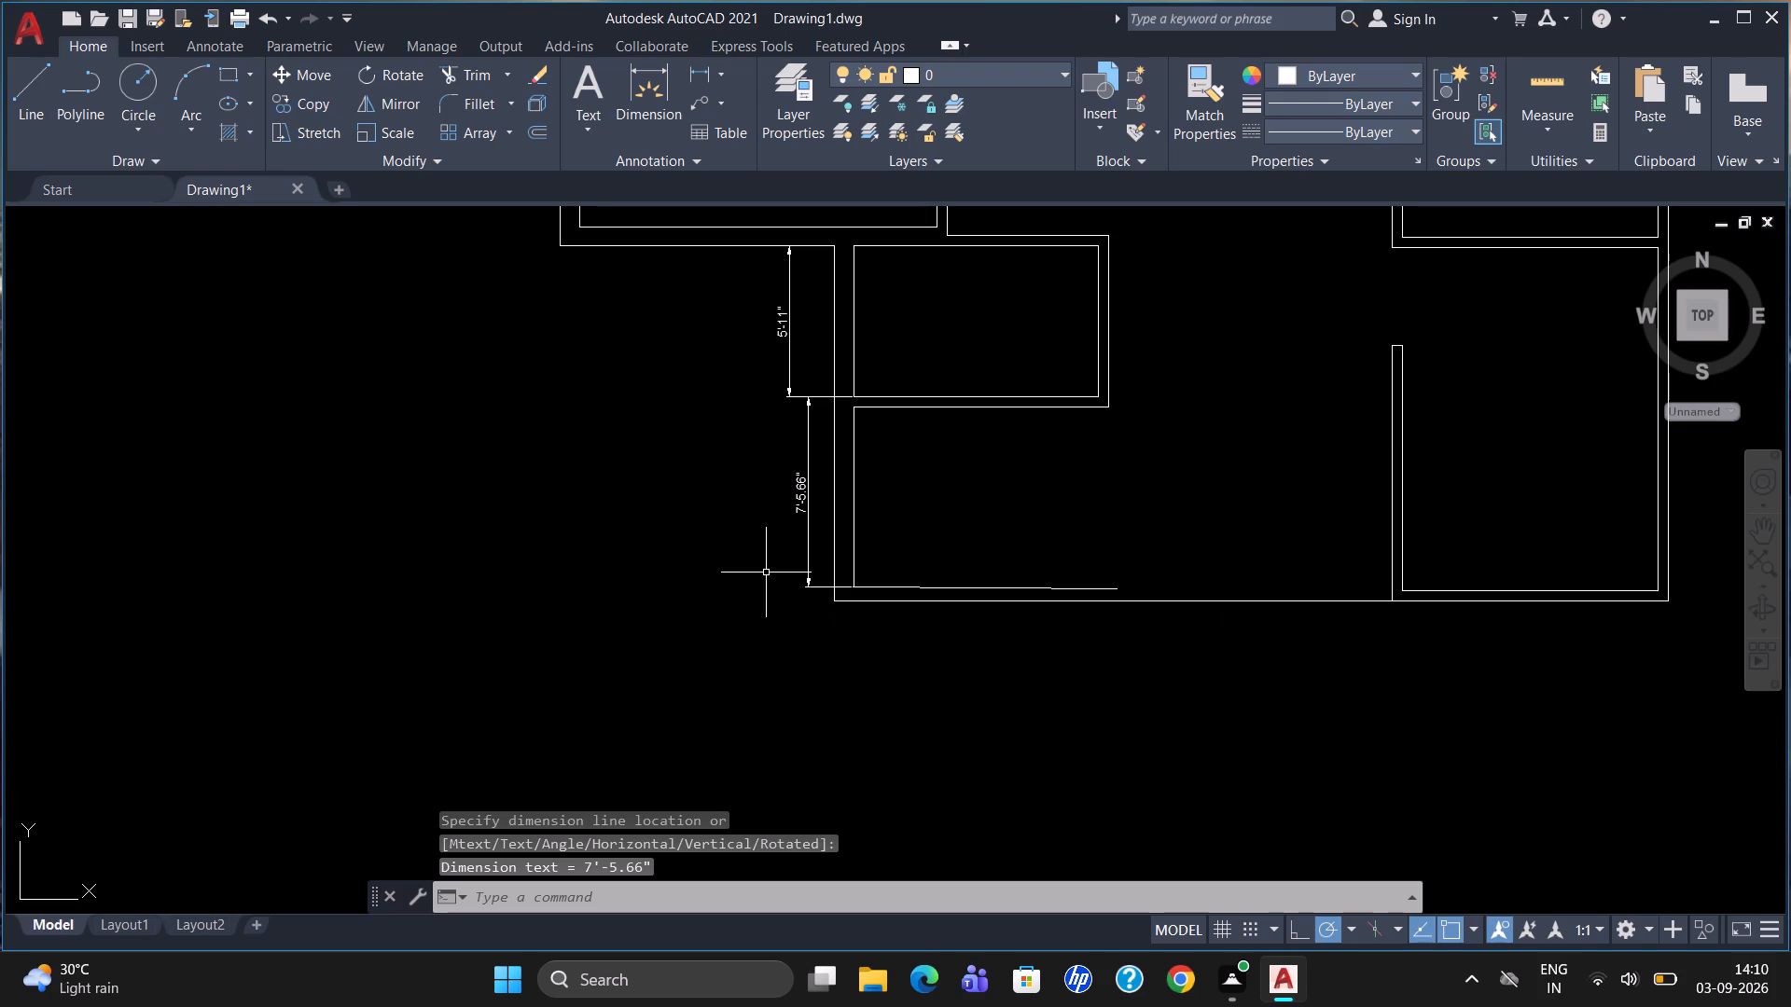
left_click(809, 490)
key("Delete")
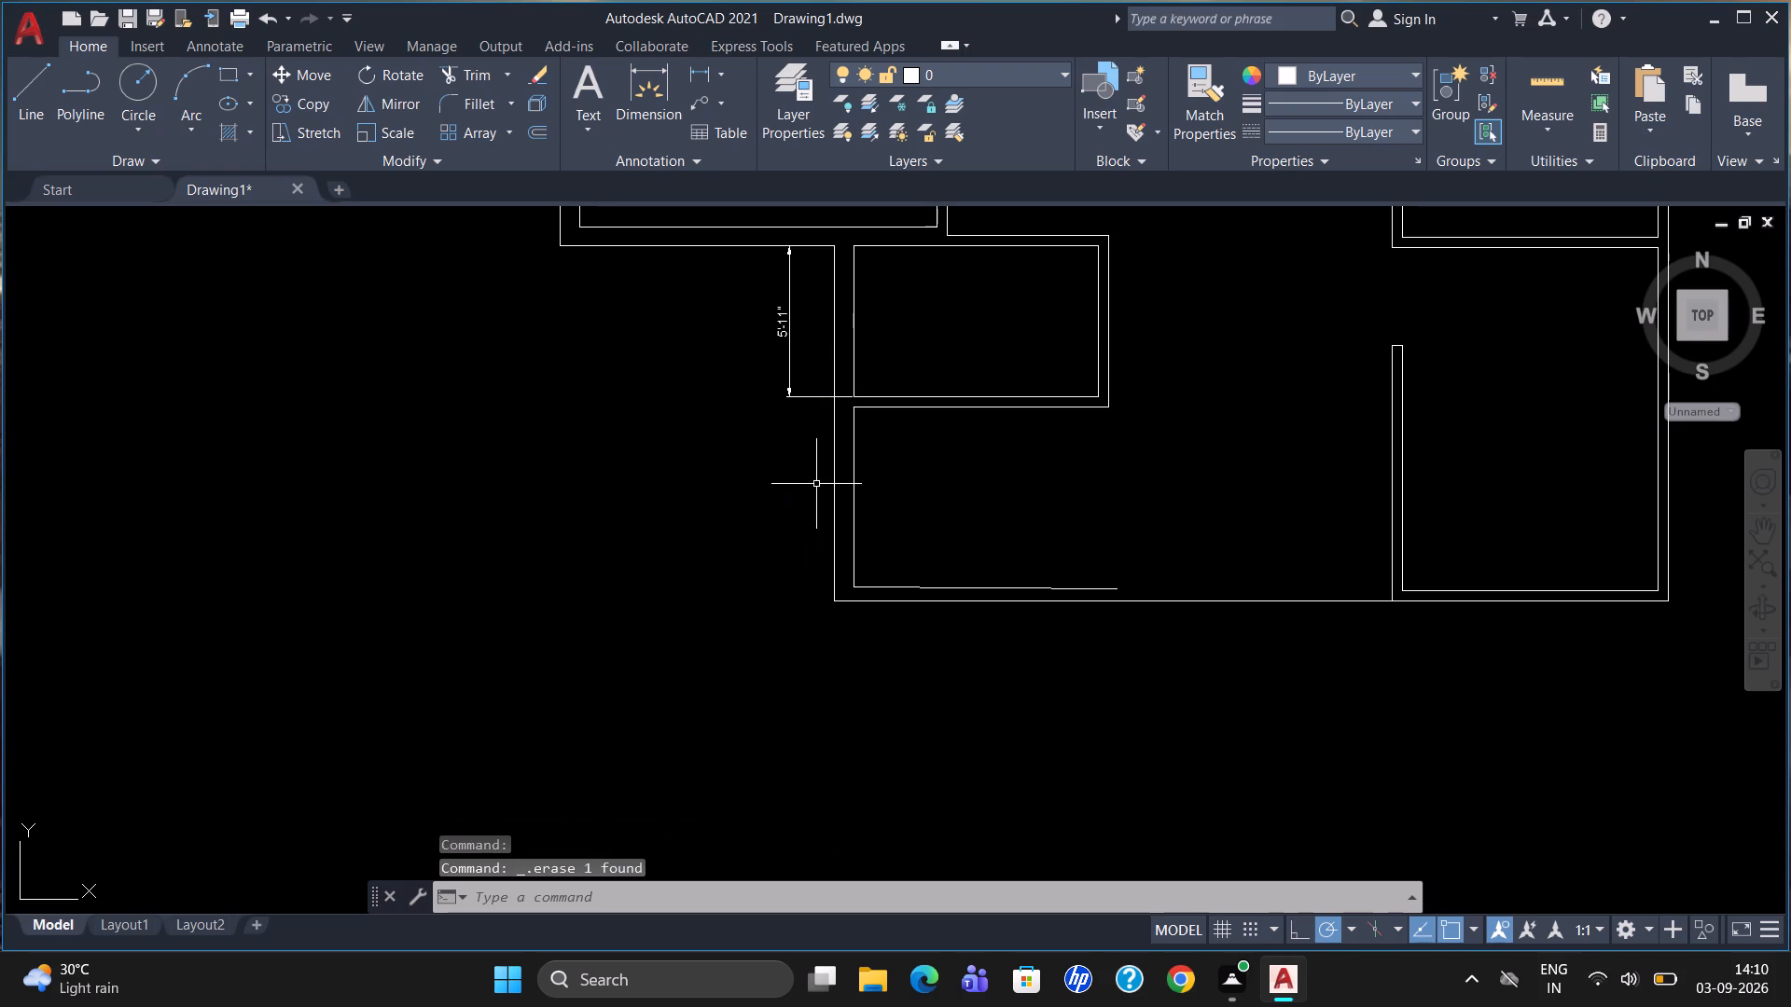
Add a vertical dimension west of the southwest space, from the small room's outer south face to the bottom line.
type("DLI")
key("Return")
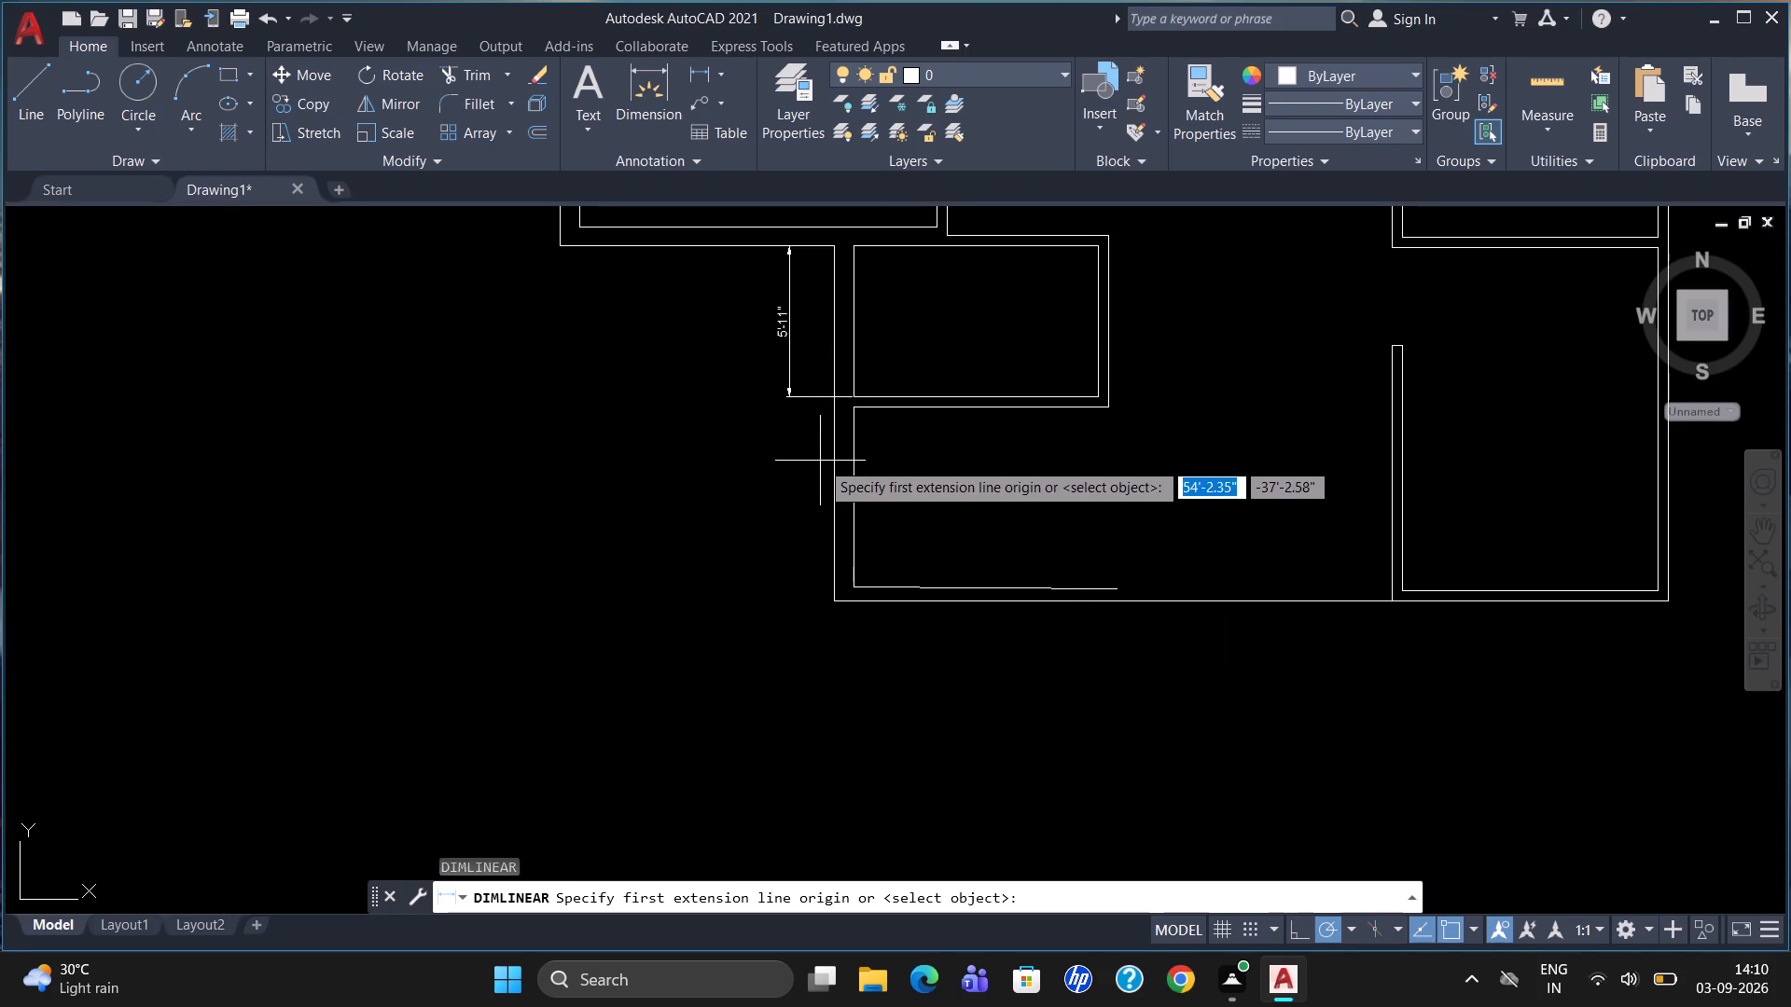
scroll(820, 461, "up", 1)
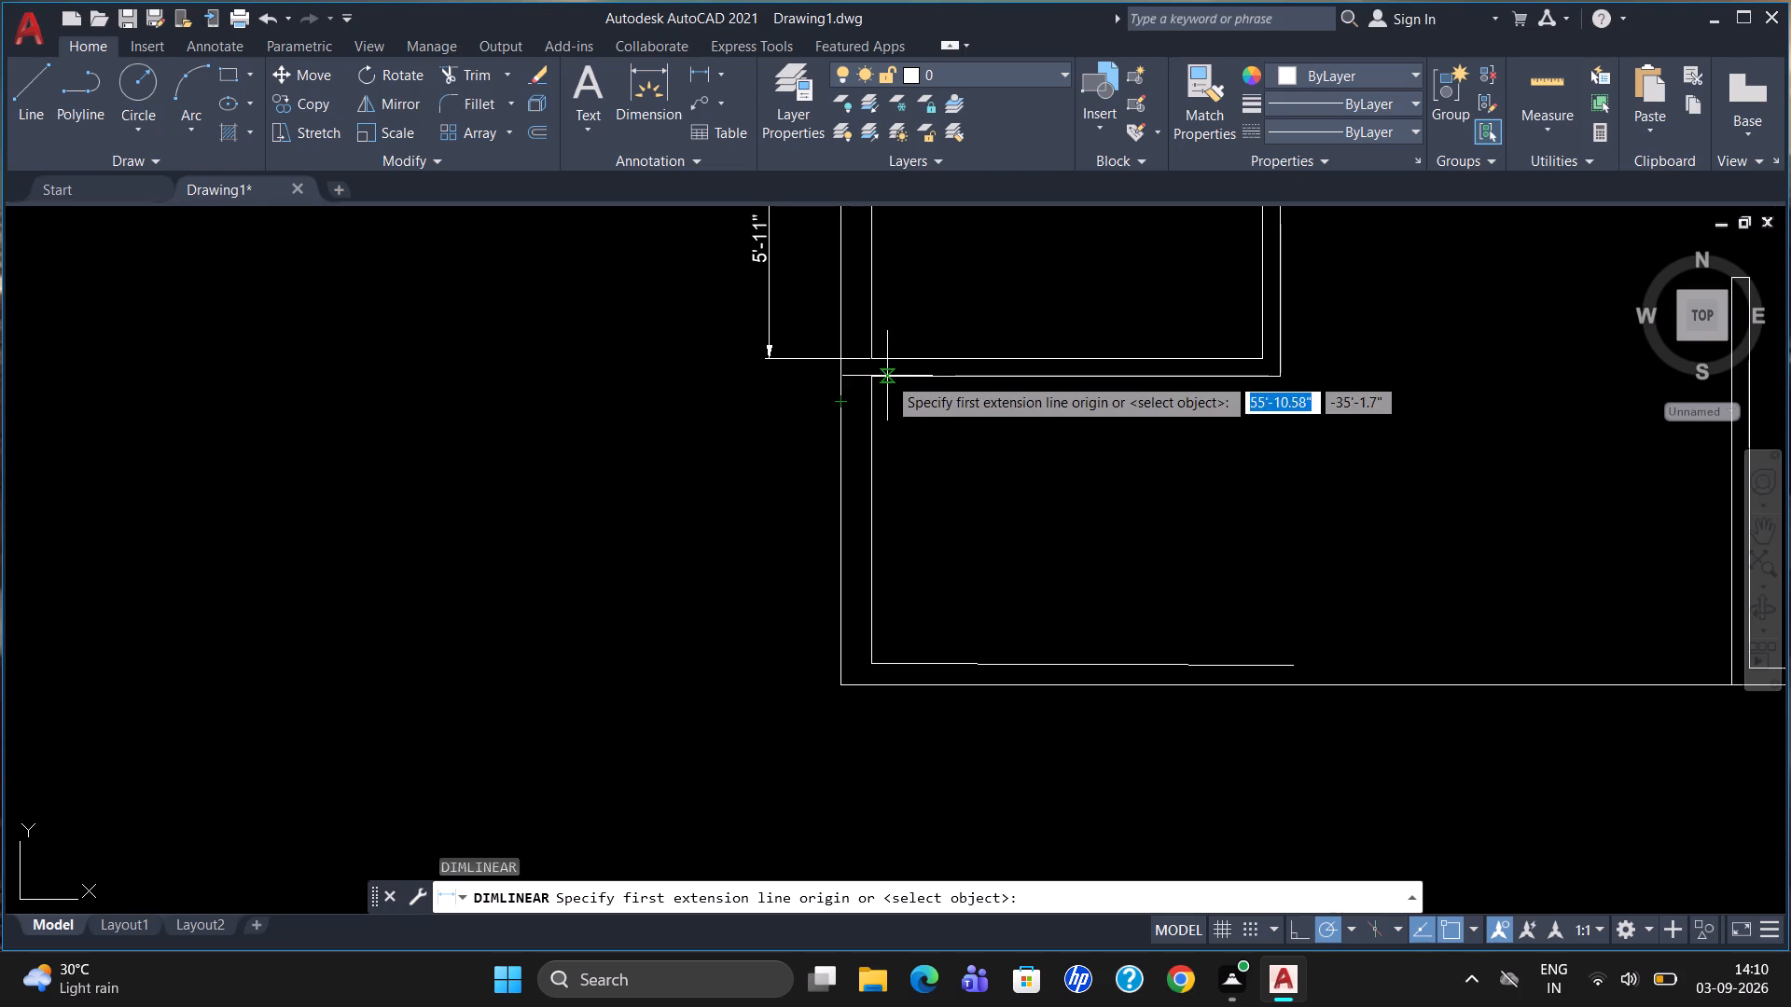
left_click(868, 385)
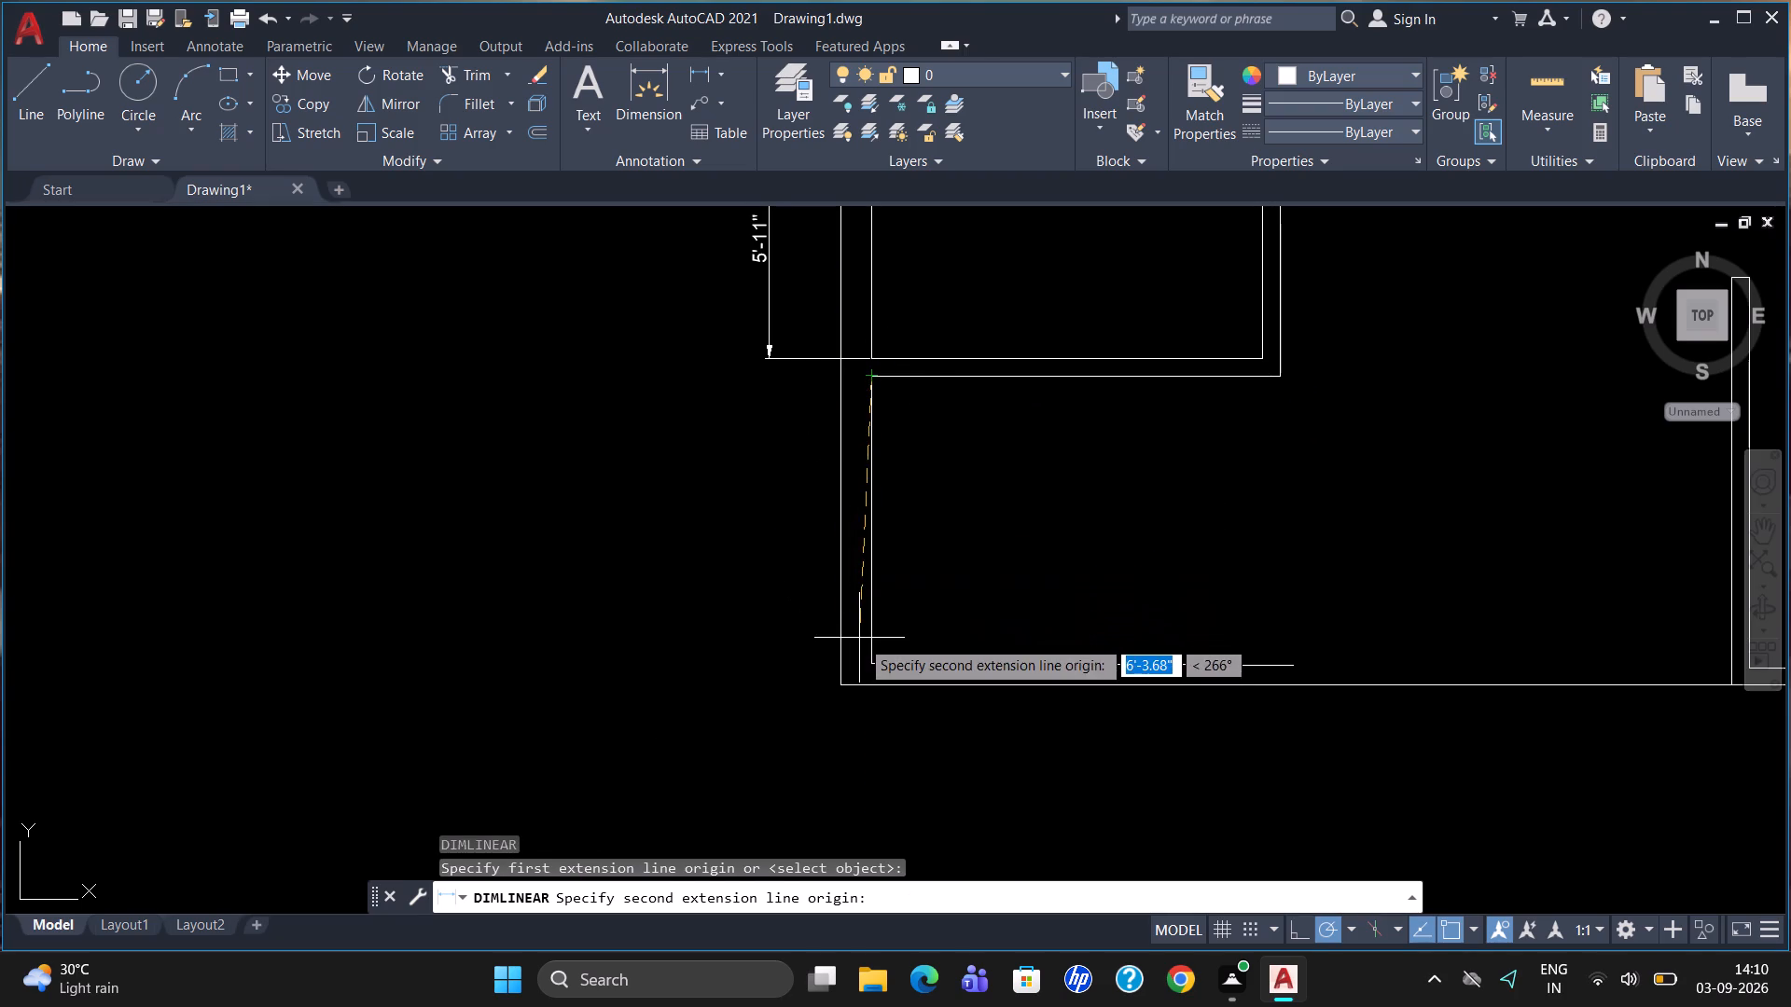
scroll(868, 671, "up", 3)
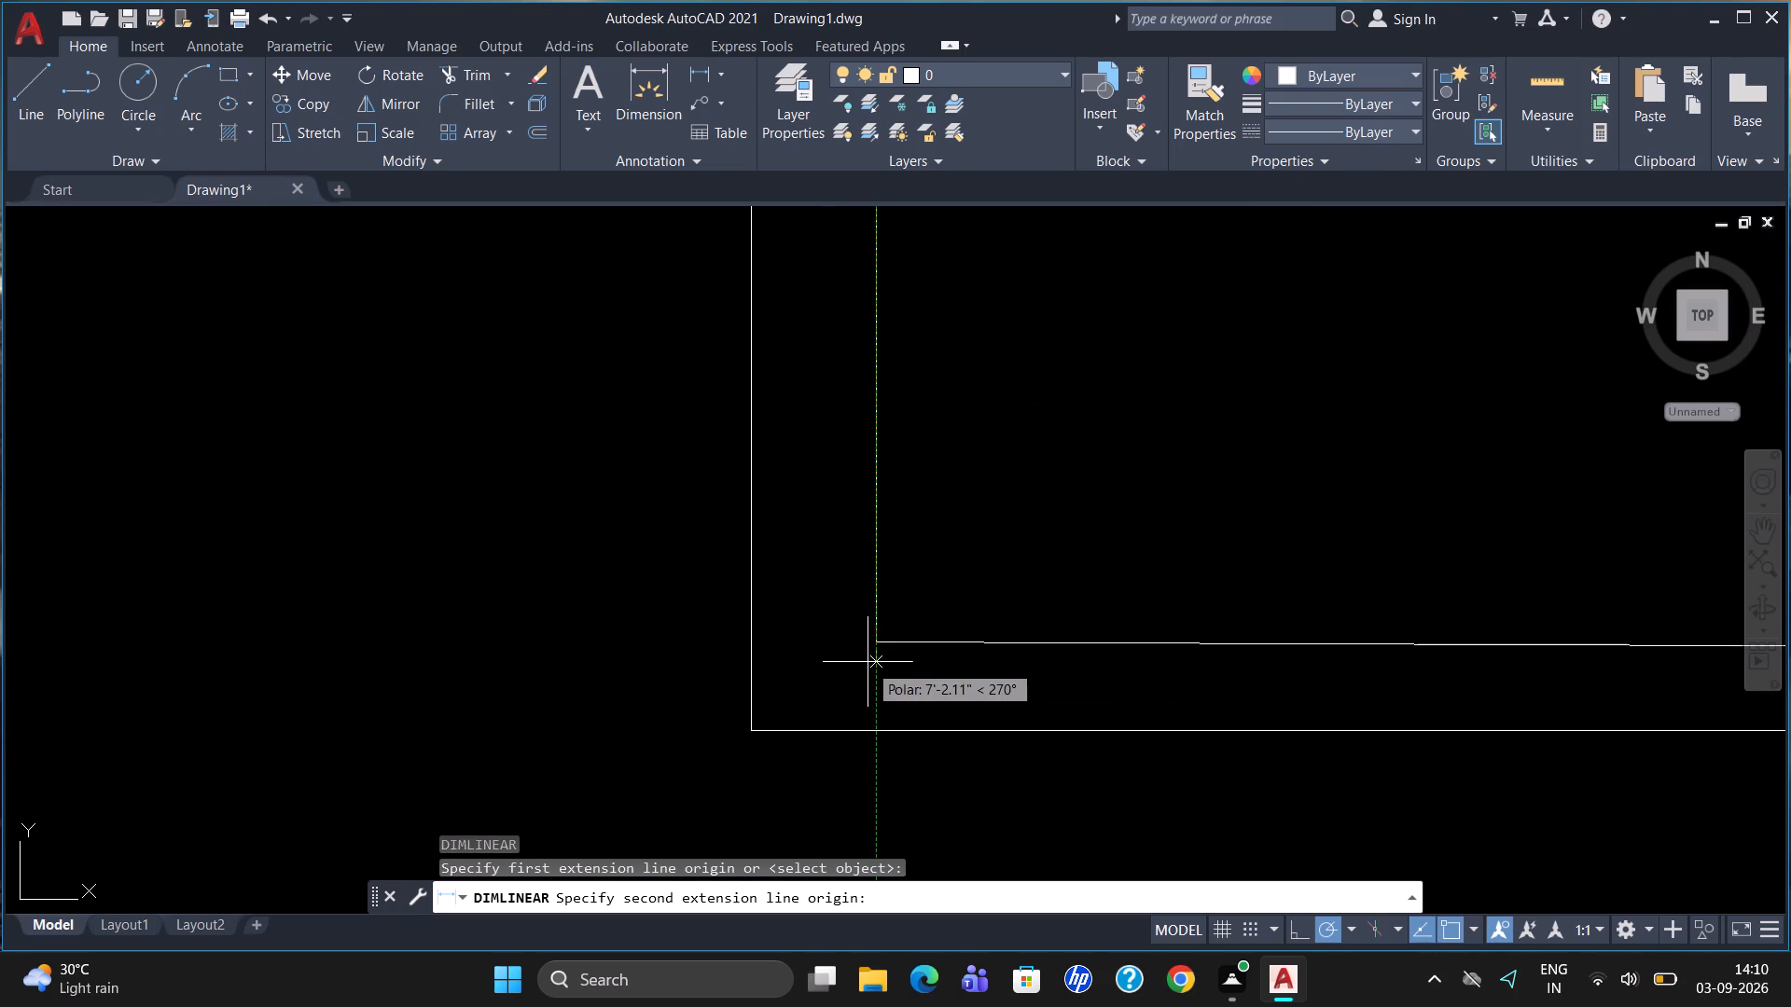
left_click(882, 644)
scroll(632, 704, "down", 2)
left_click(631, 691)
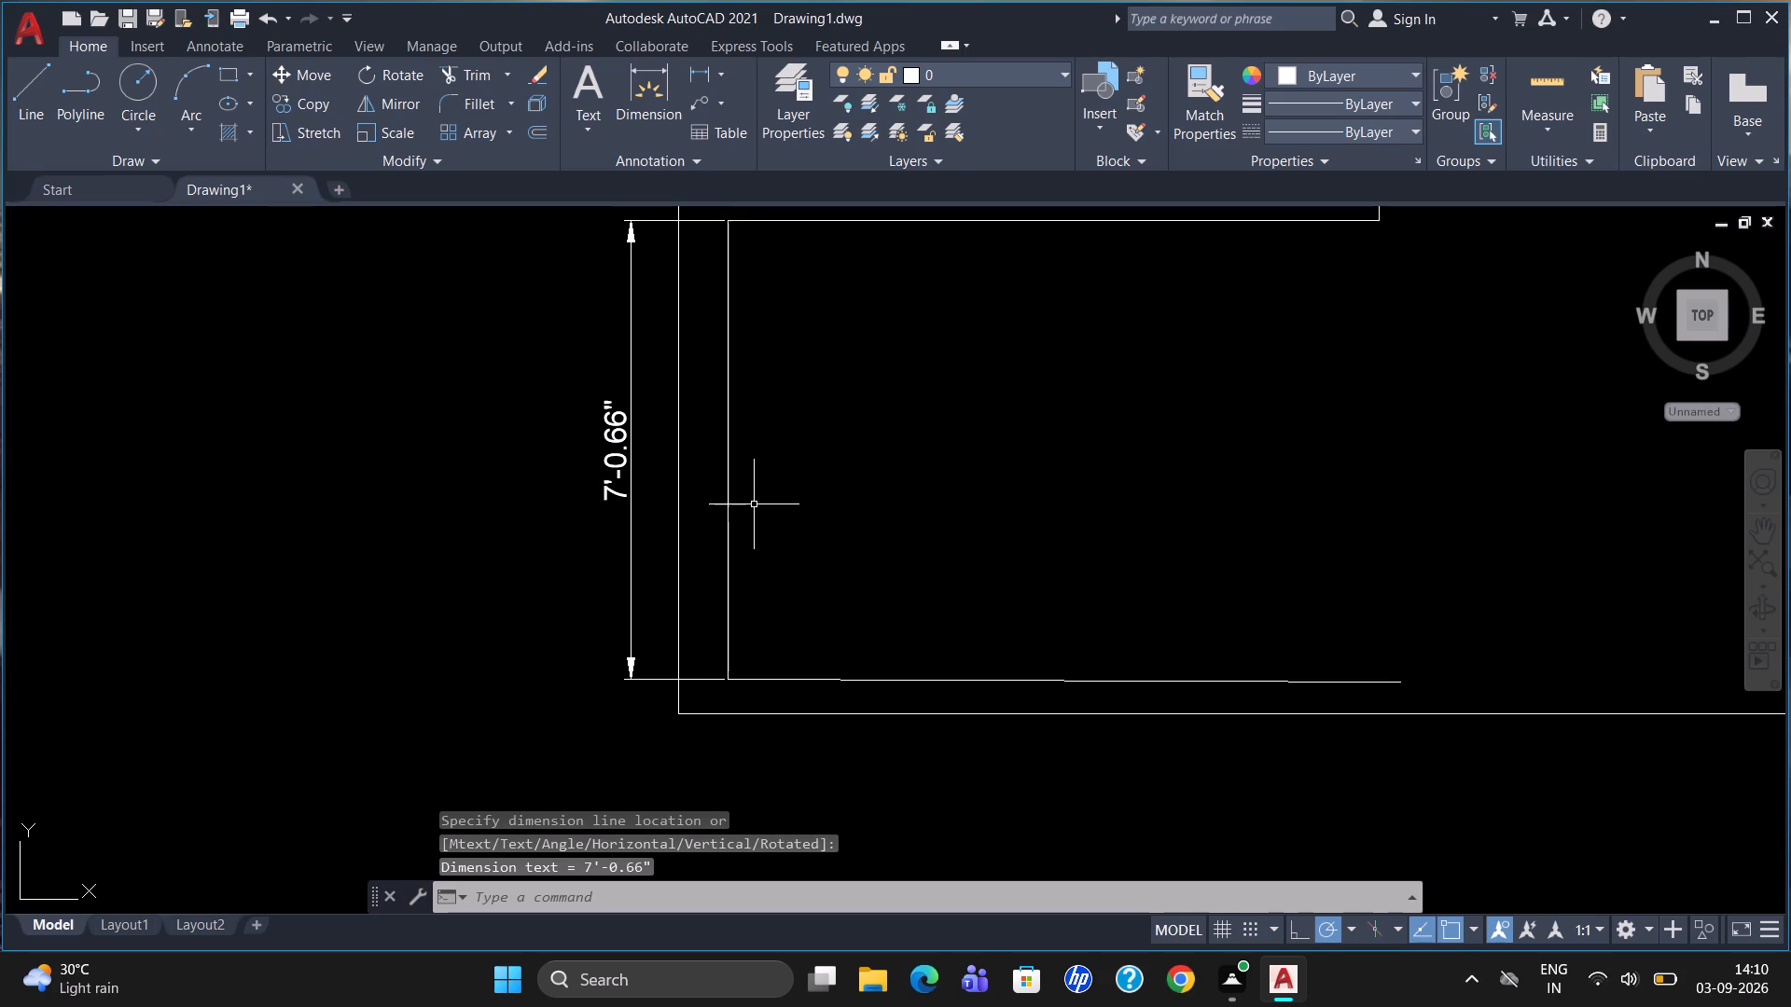
Erase the inner west wall line south of the small room and the two remaining vertical dimensions.
left_click(727, 499)
left_click(612, 458)
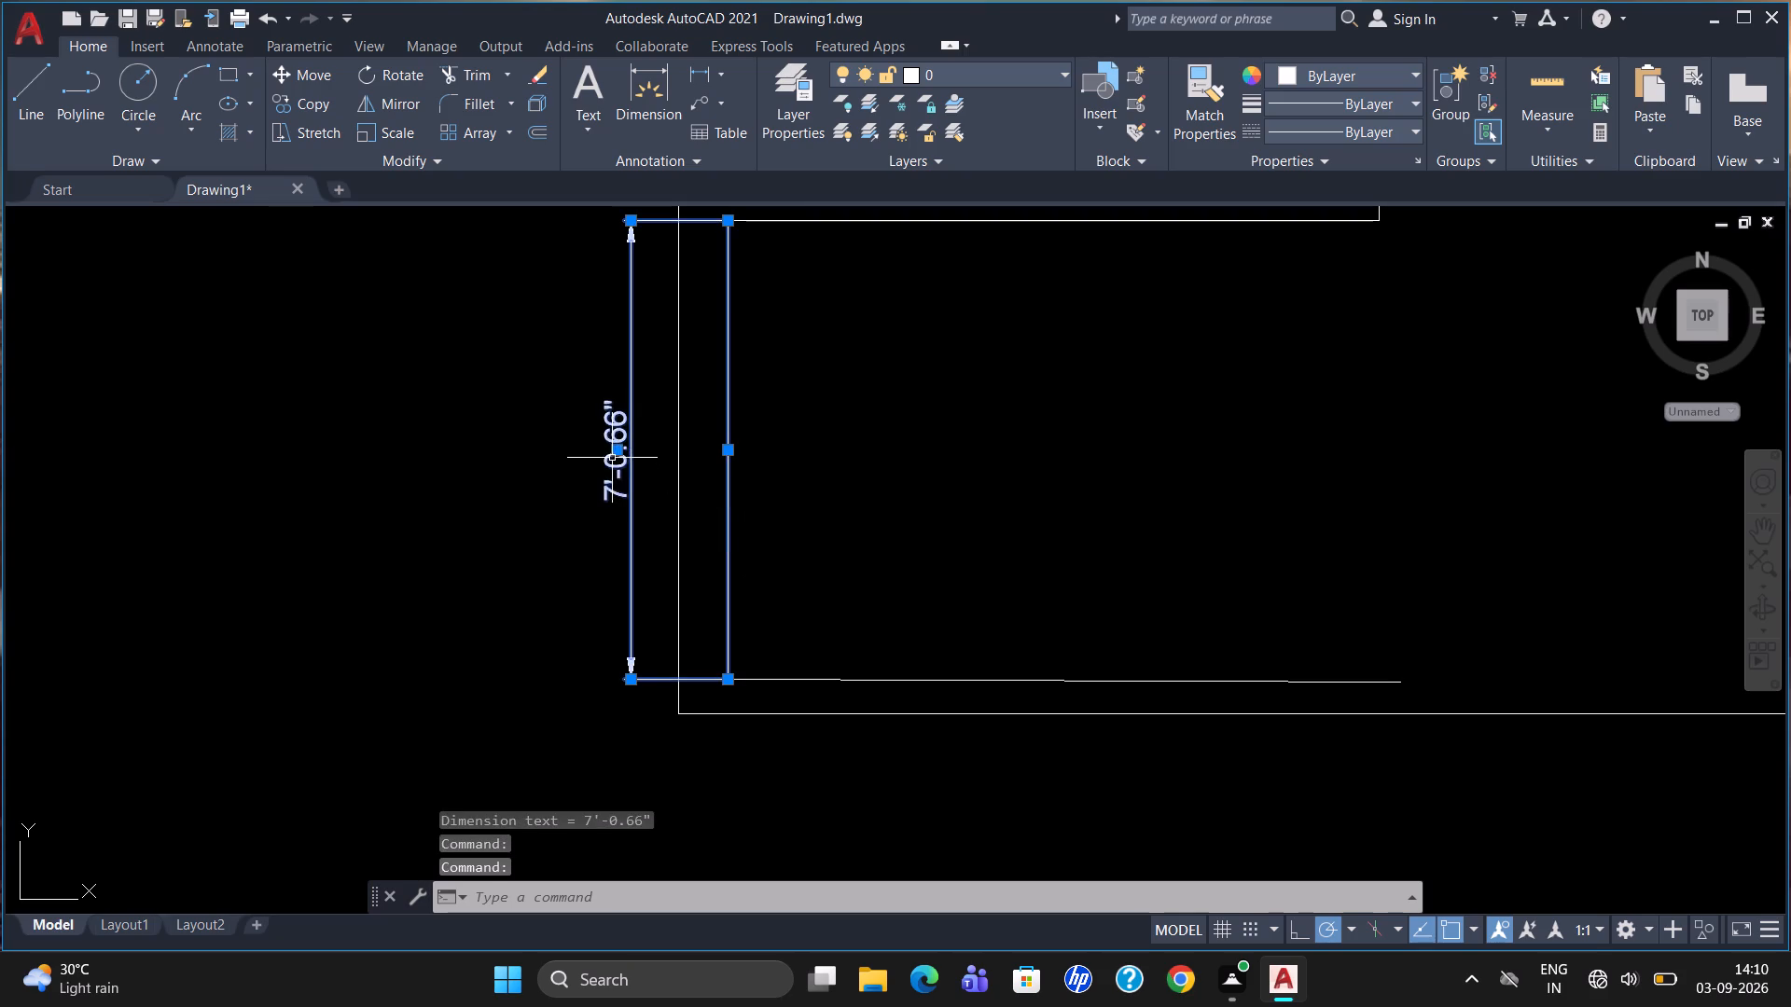
key("Delete")
scroll(632, 517, "down", 2)
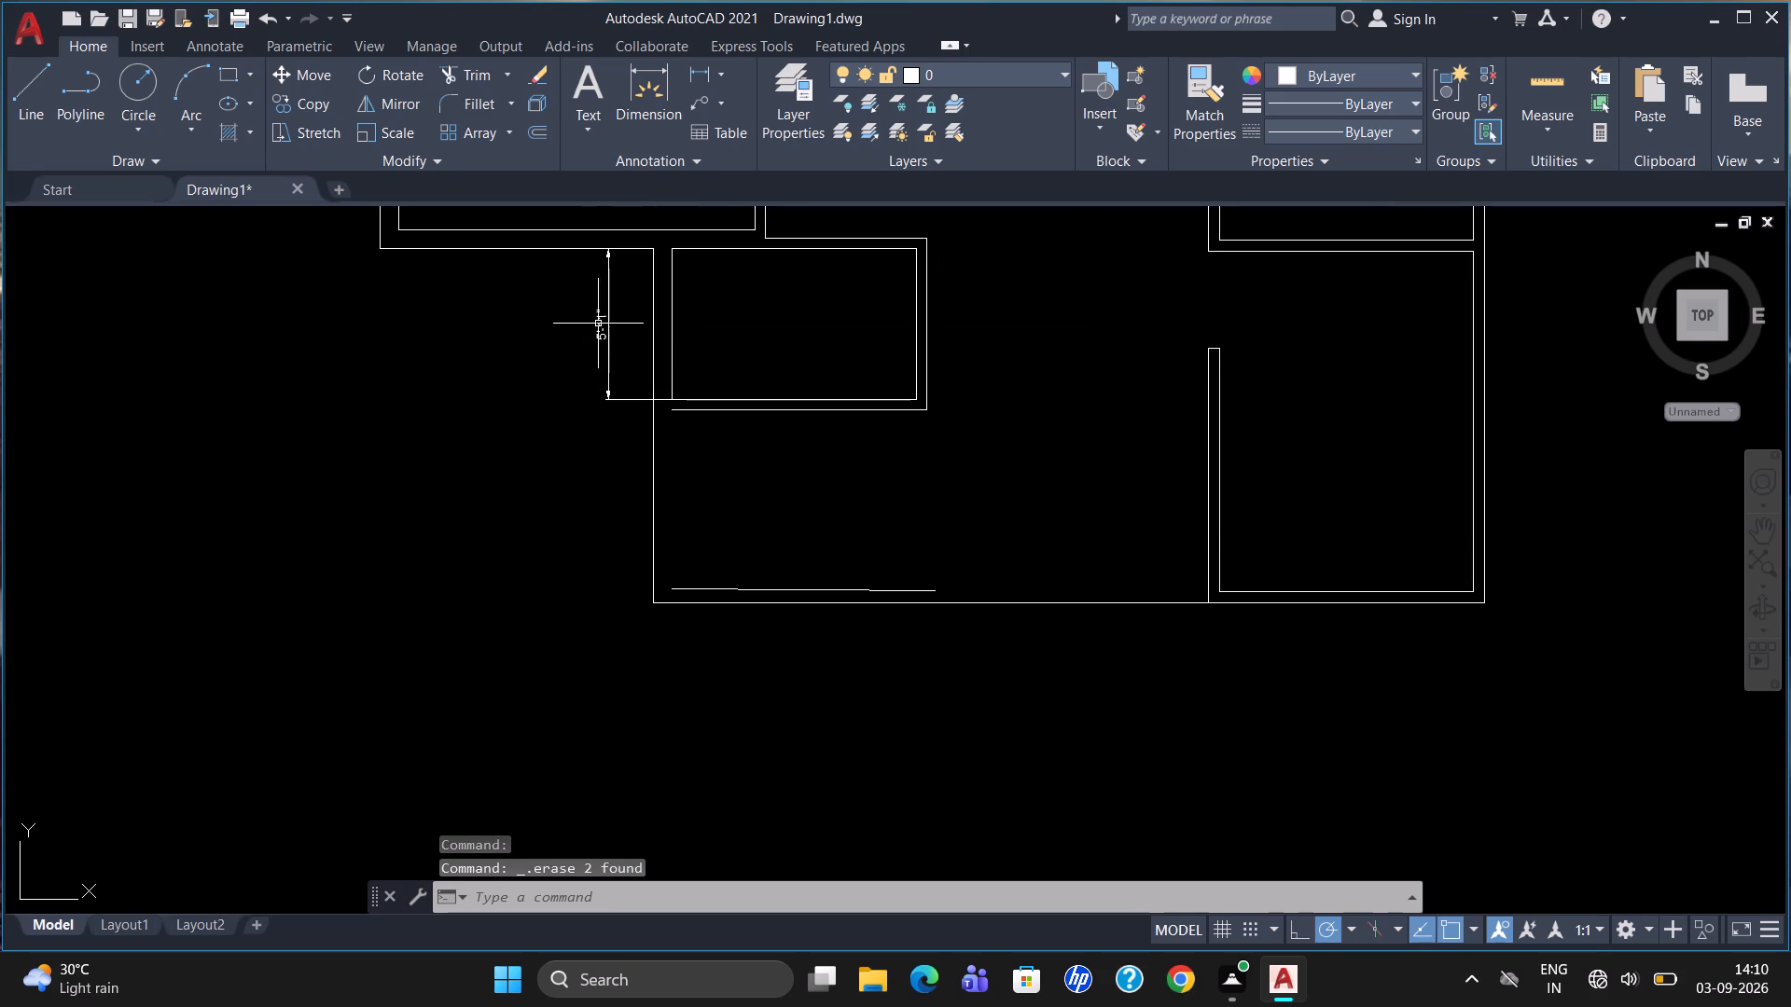
left_click(604, 320)
key("Delete")
Draw a 7'2" vertical line south from the west end of the small room's outer south wall line.
scroll(757, 465, "up", 1)
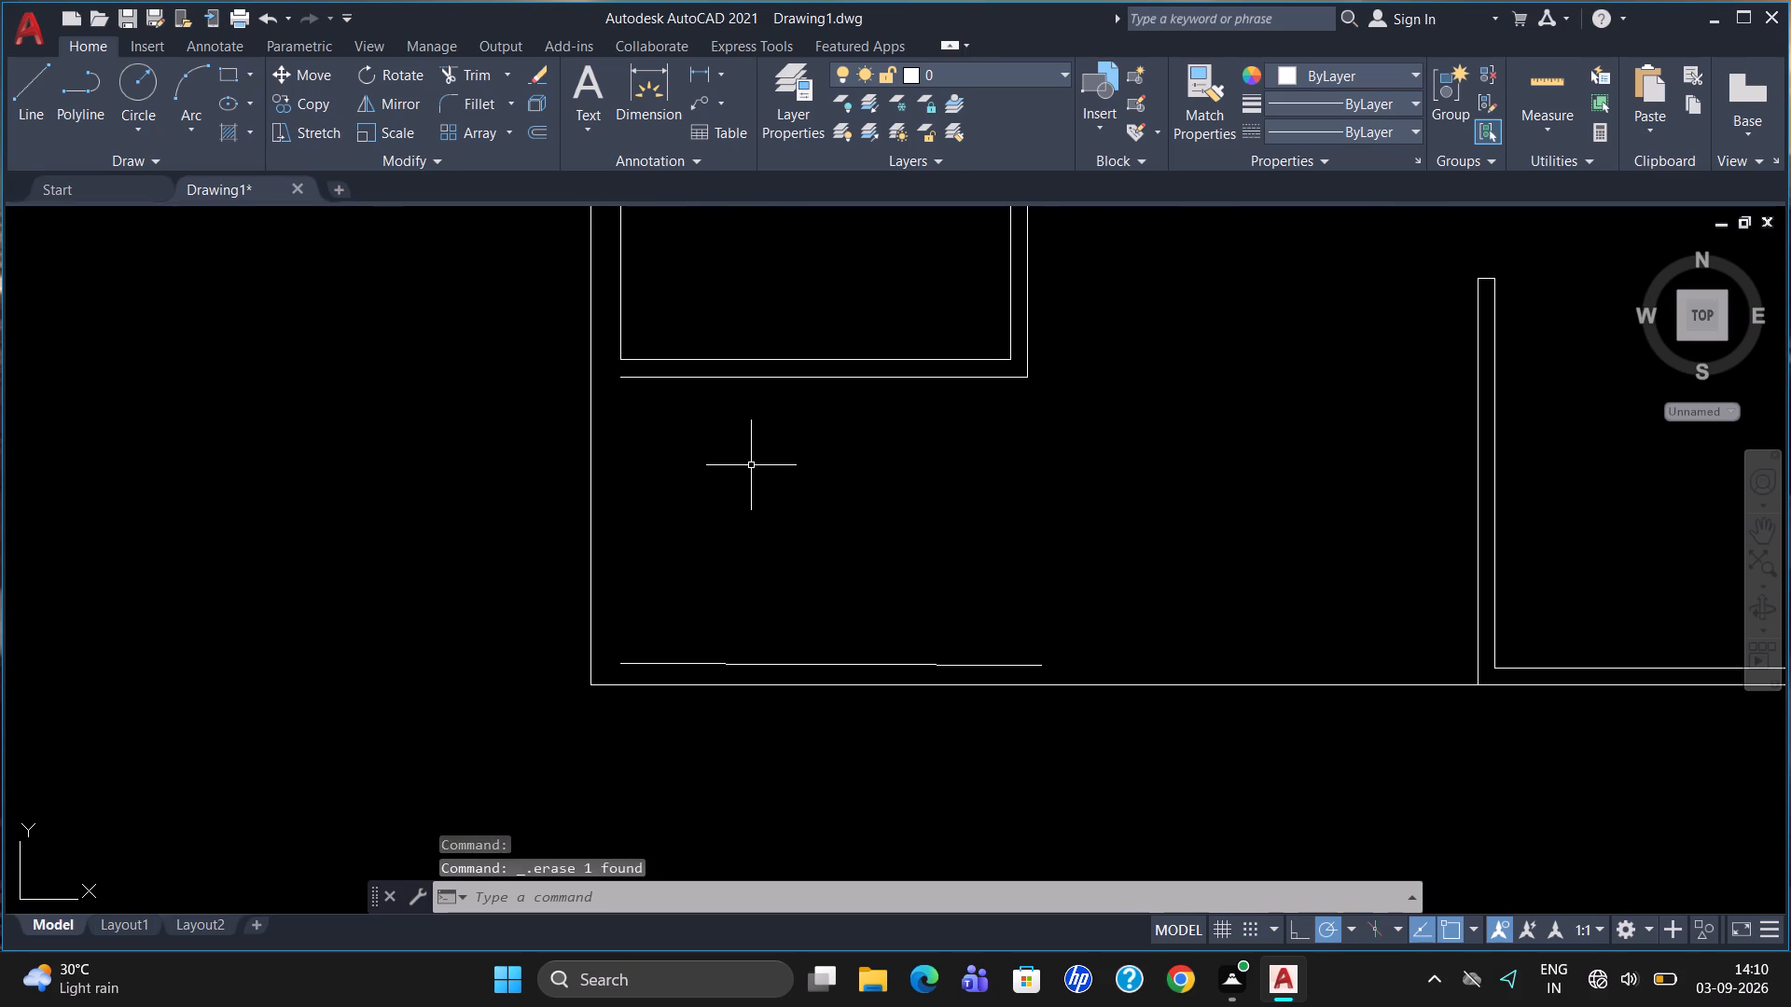
key("l")
key("Return")
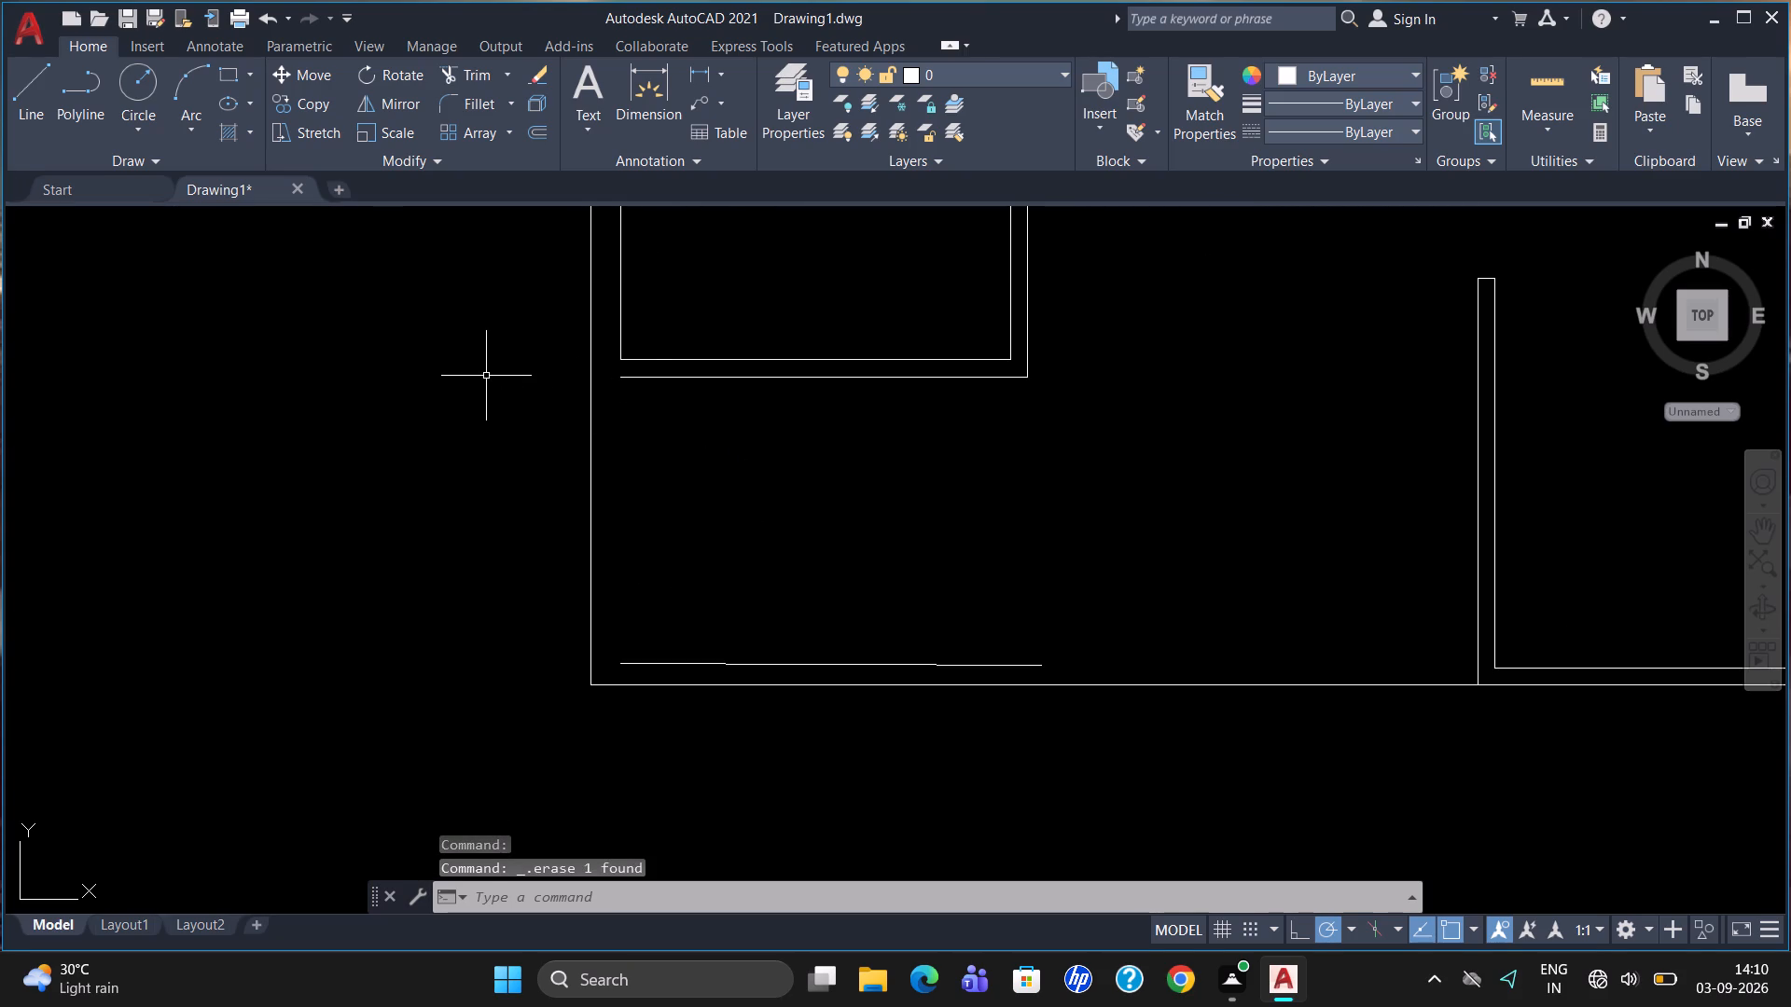
left_click(621, 378)
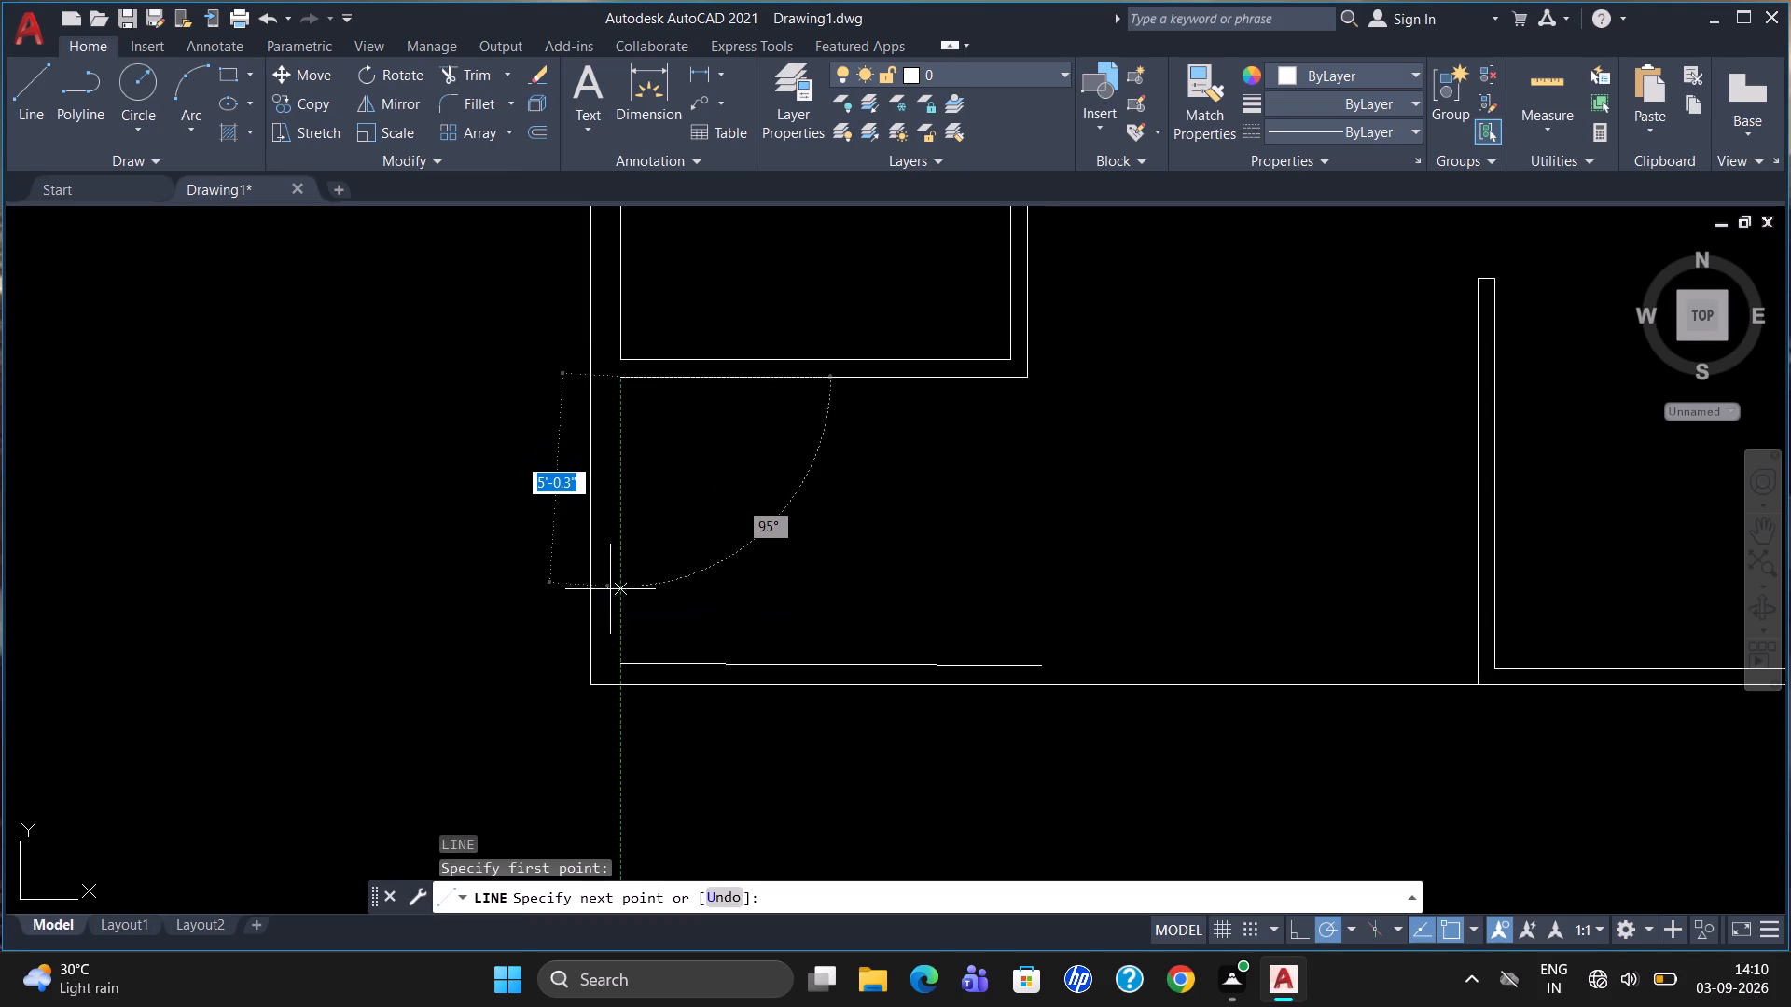
key("7")
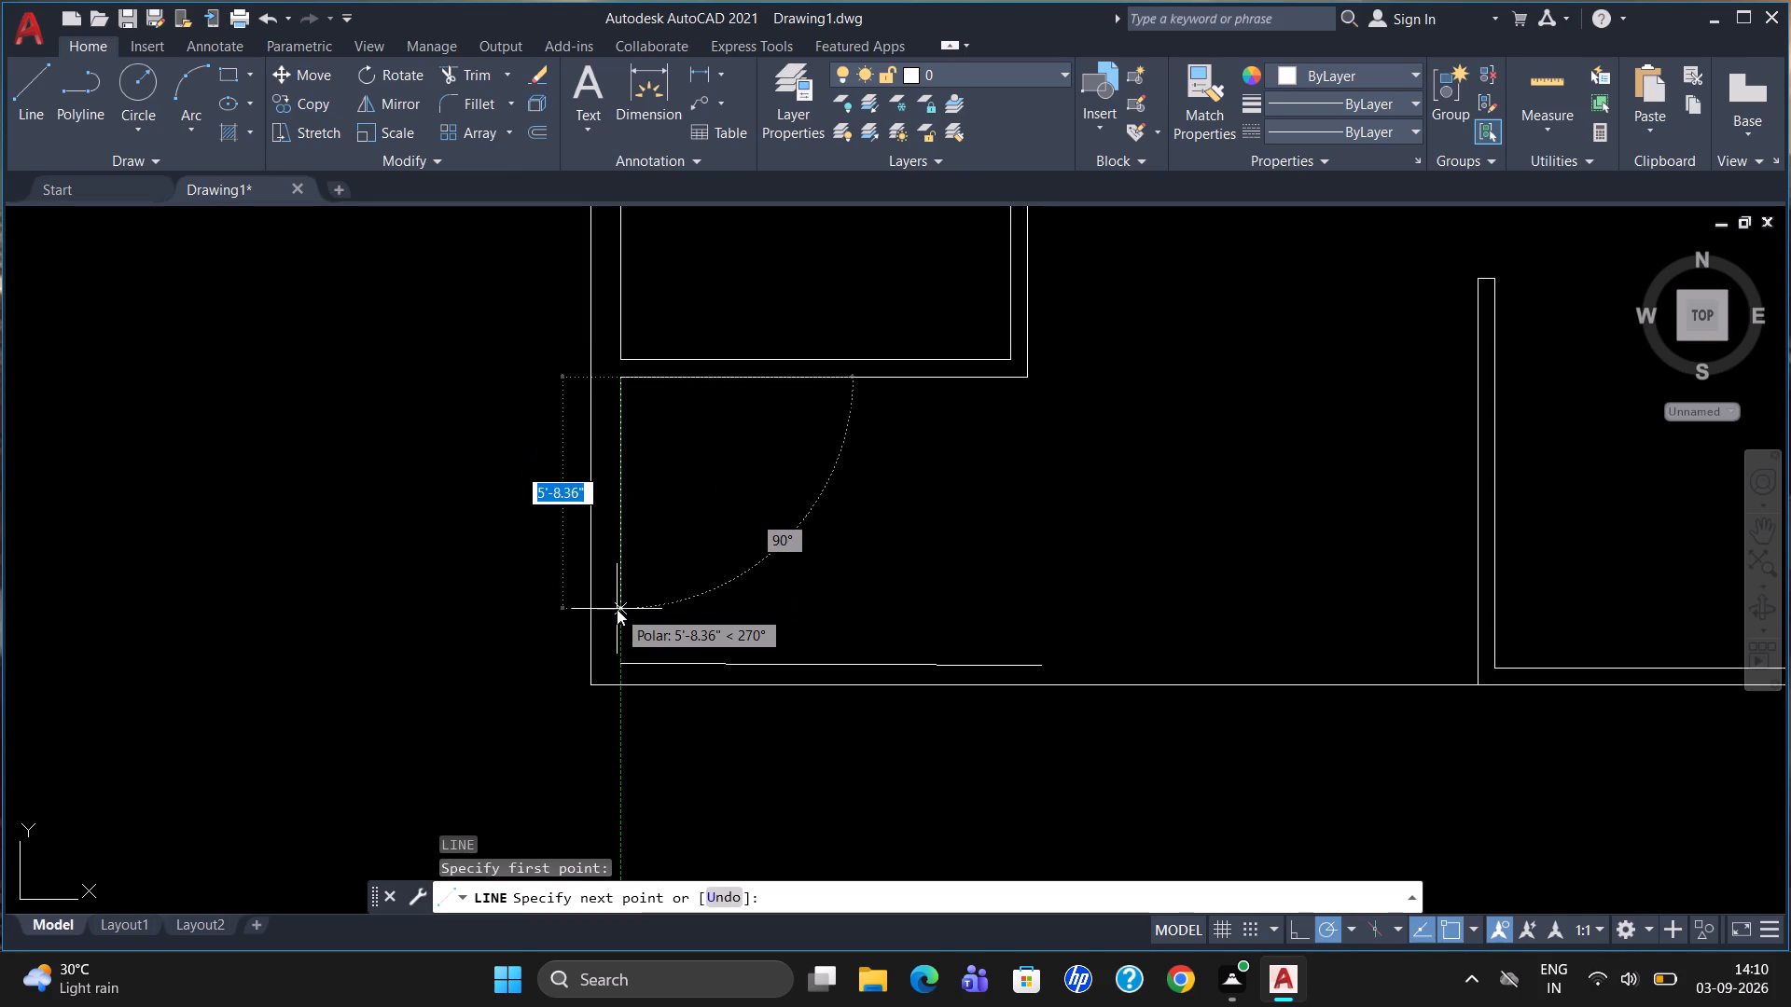
key("apostrophe")
key("2")
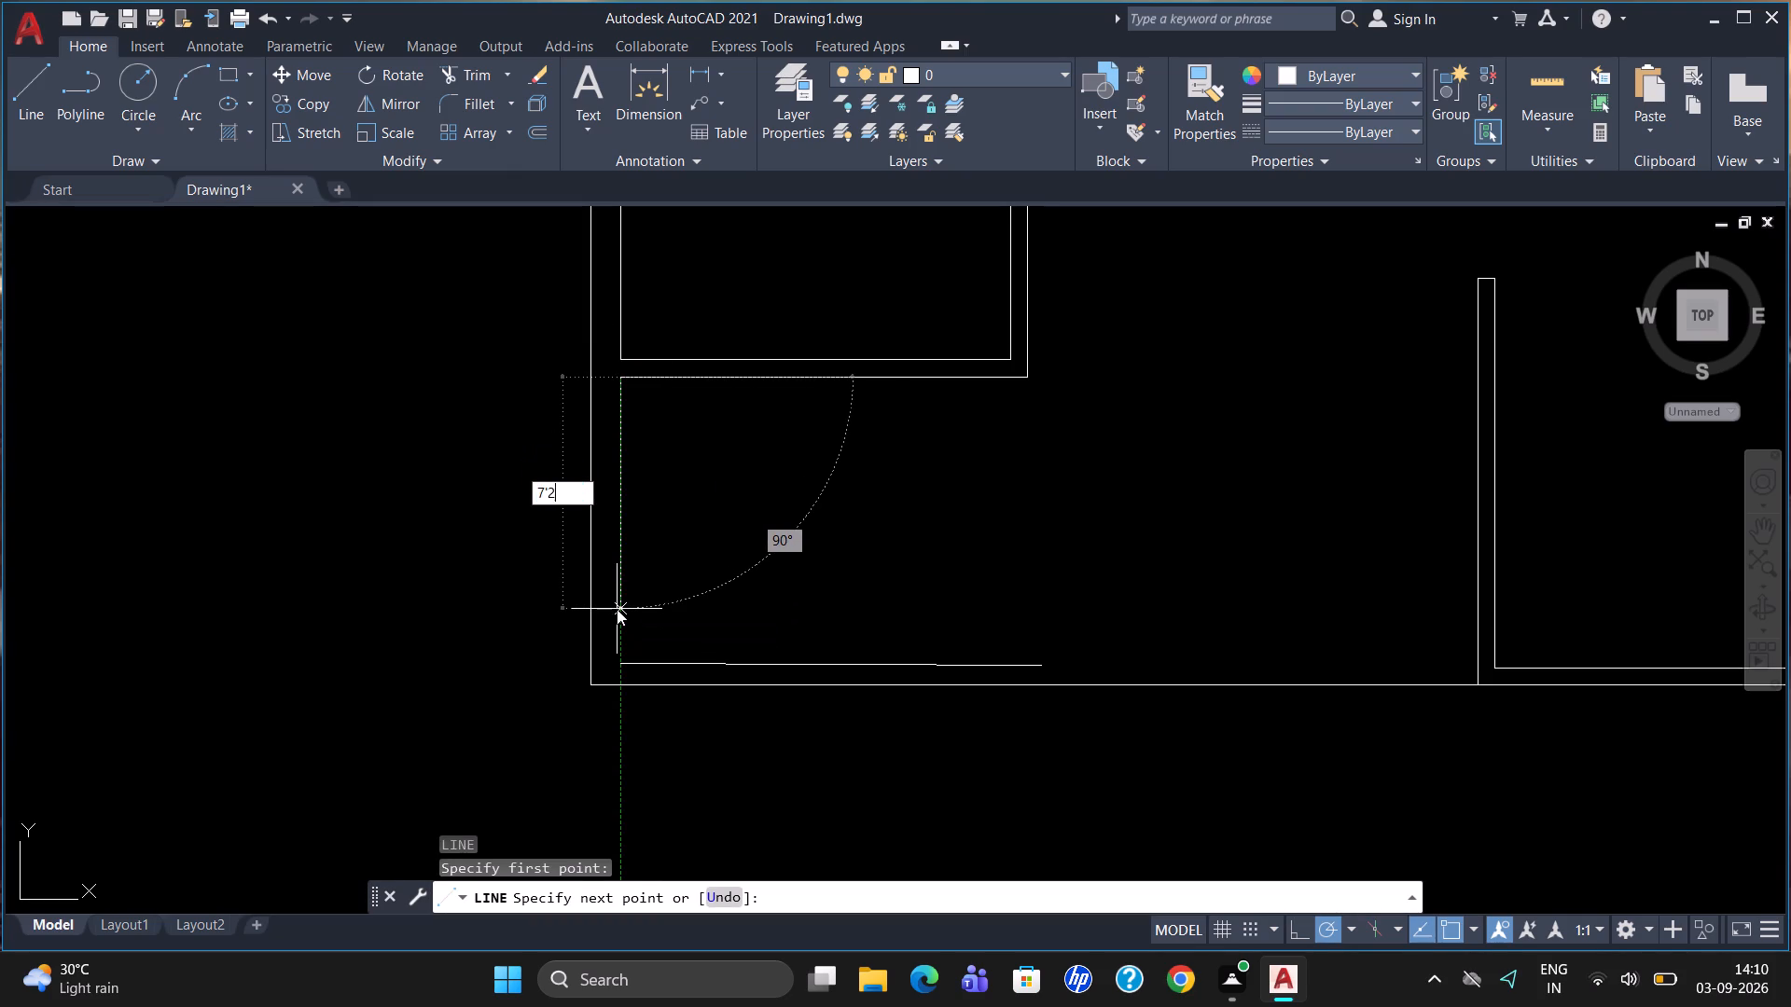
key("shift+quotedbl")
key("Return")
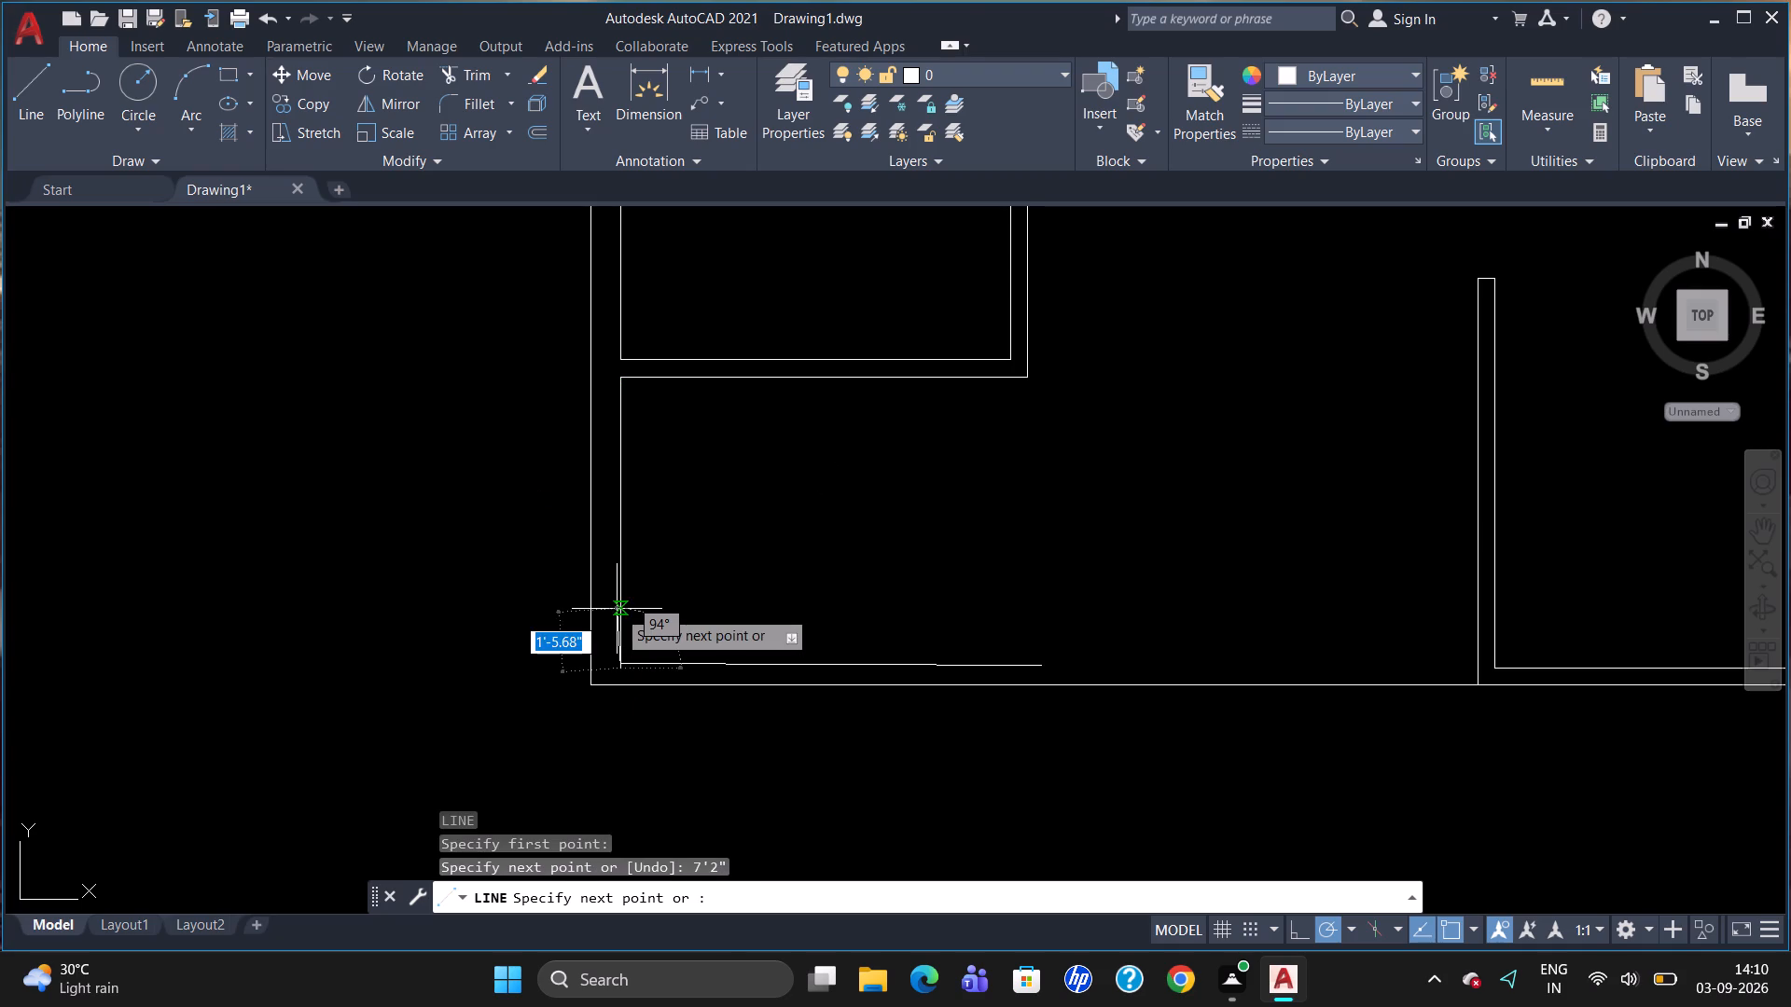
key("Return")
key("Escape")
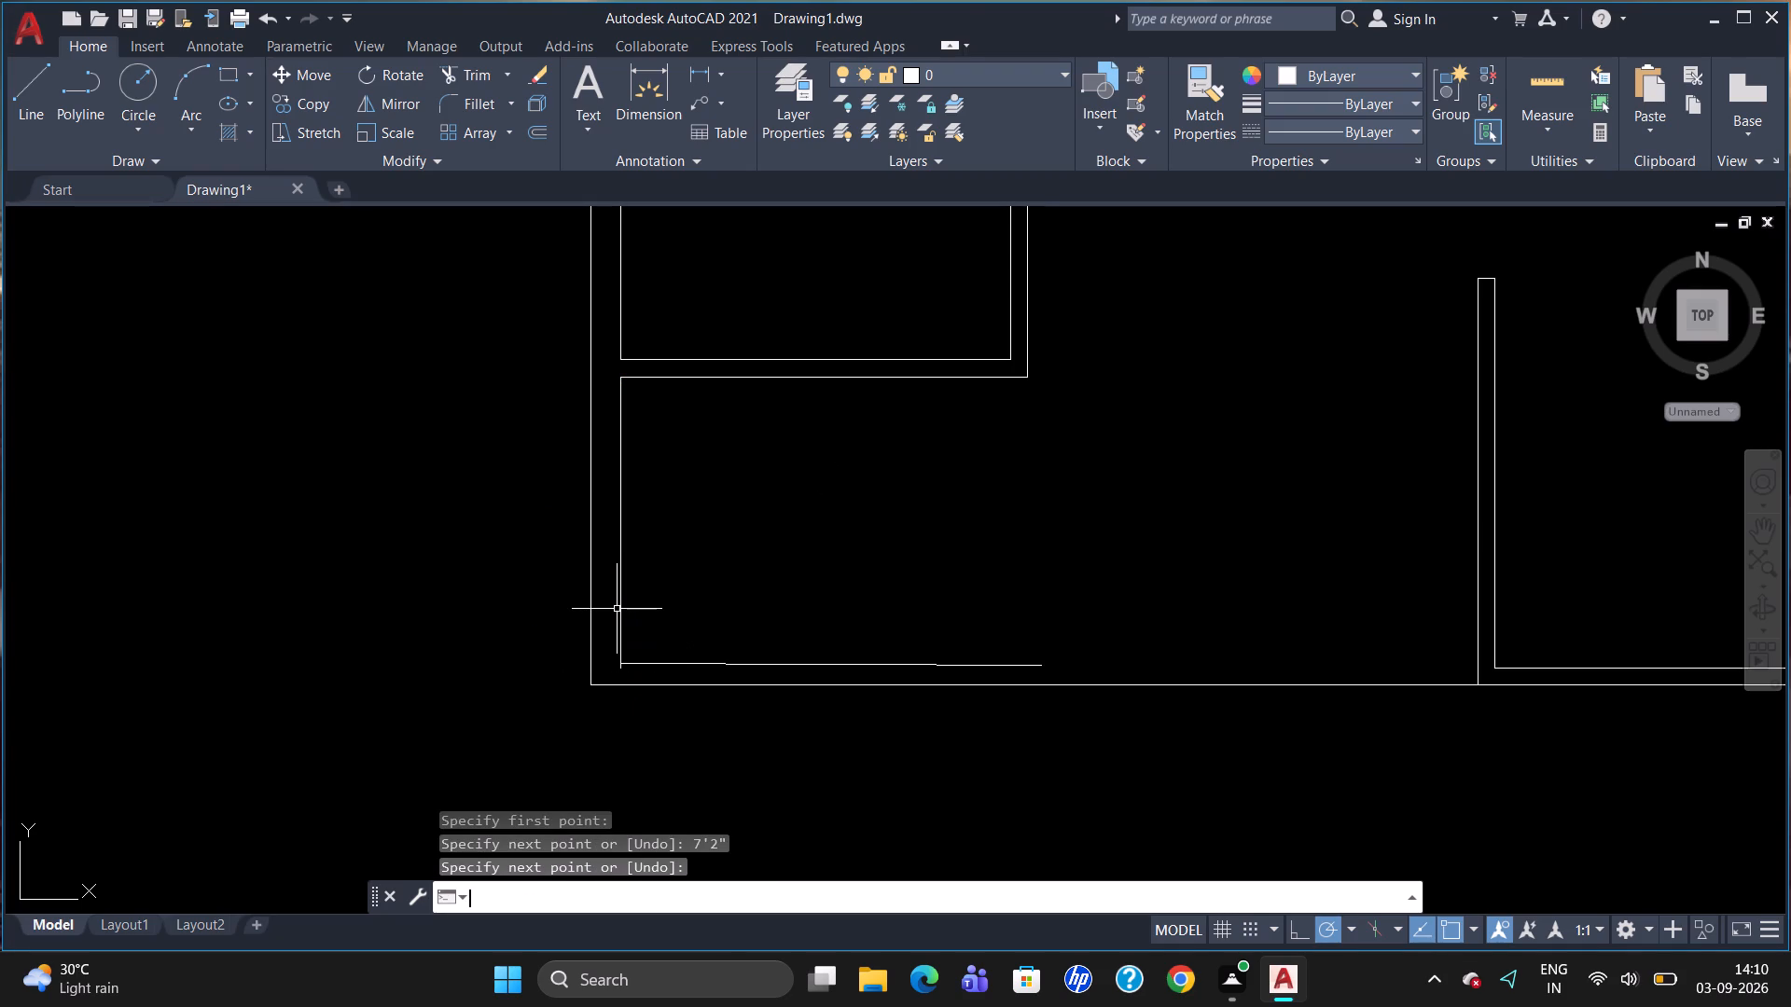
Replace the slightly slanted bottom line with a 10'4" horizontal line running east from the new vertical line's lower end.
left_click(783, 662)
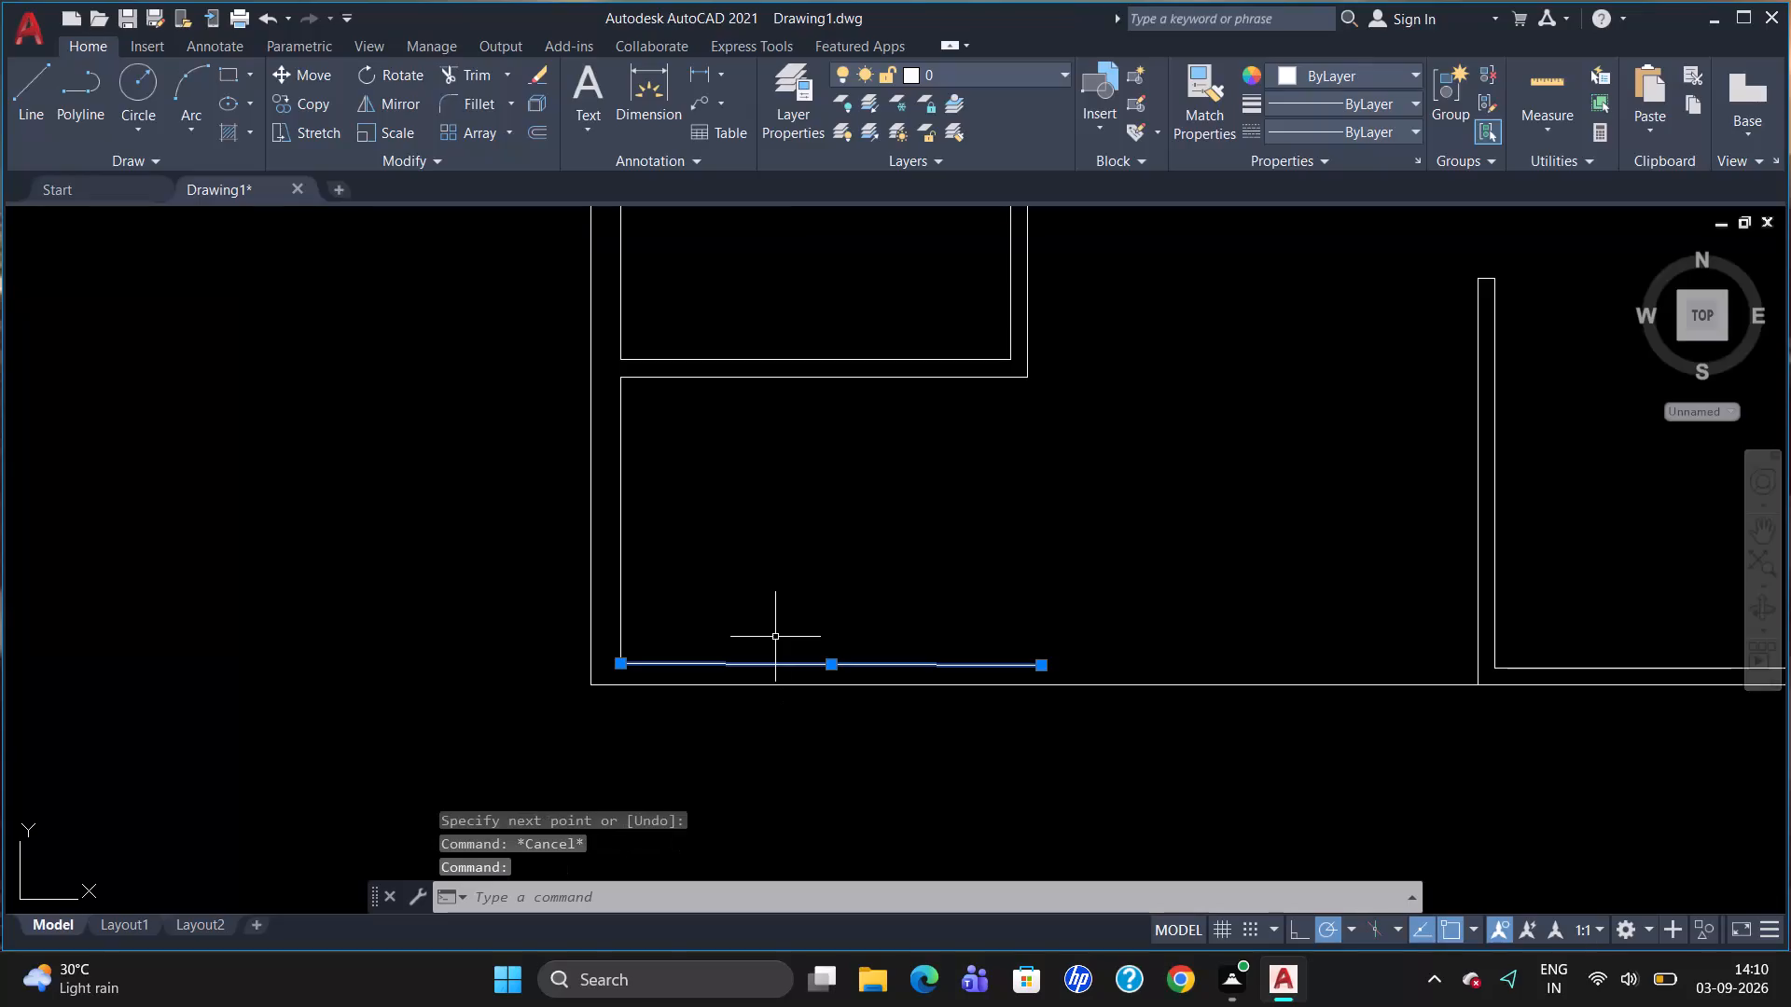
key("Delete")
key("l")
key("Return")
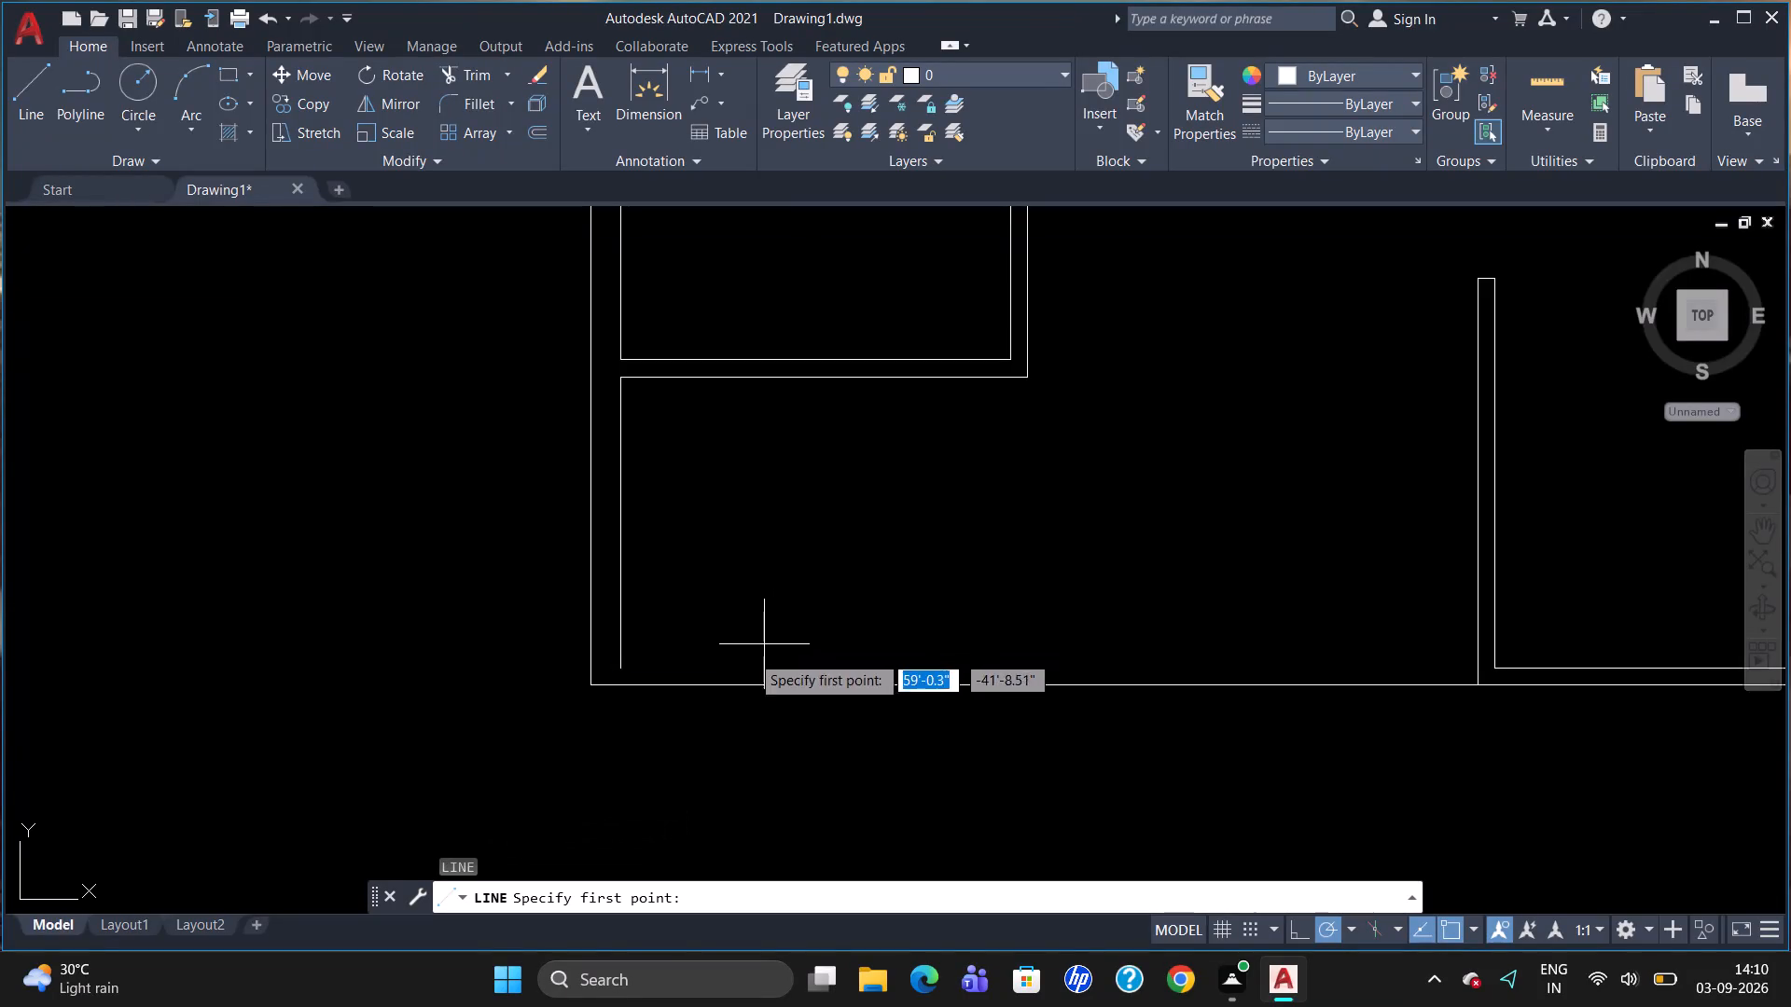
left_click(627, 666)
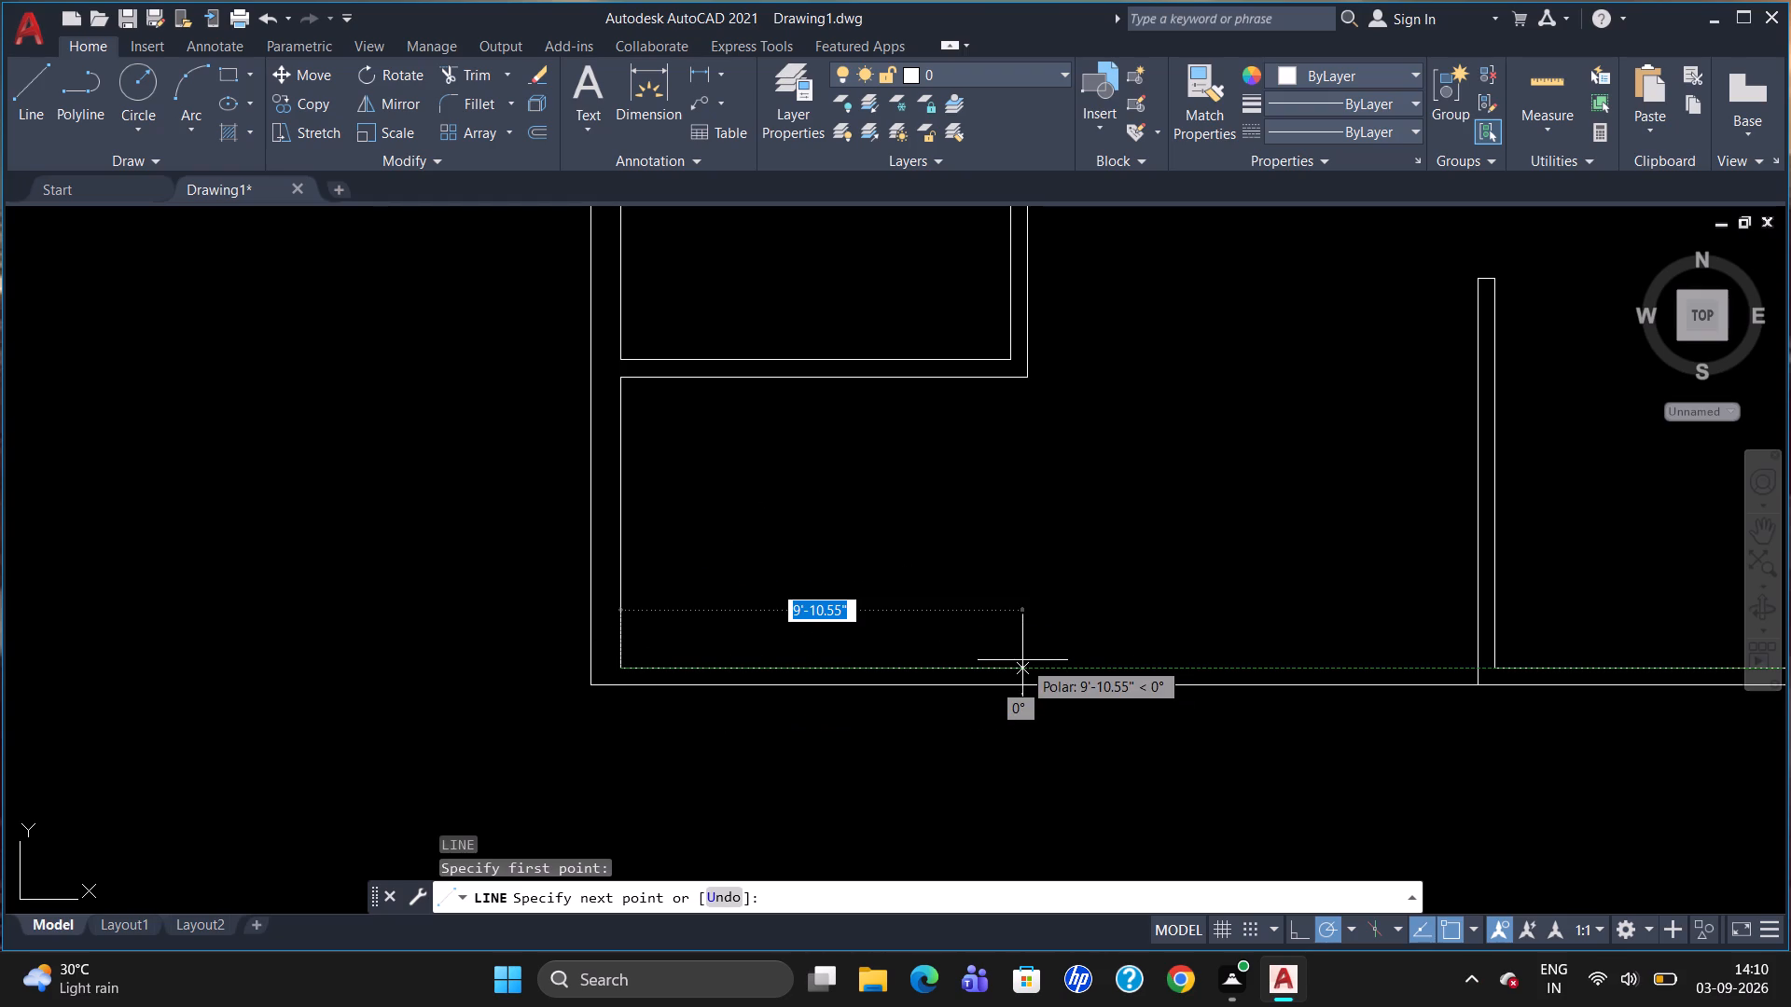
type("10'")
type("4\"")
key("Return")
key("Return")
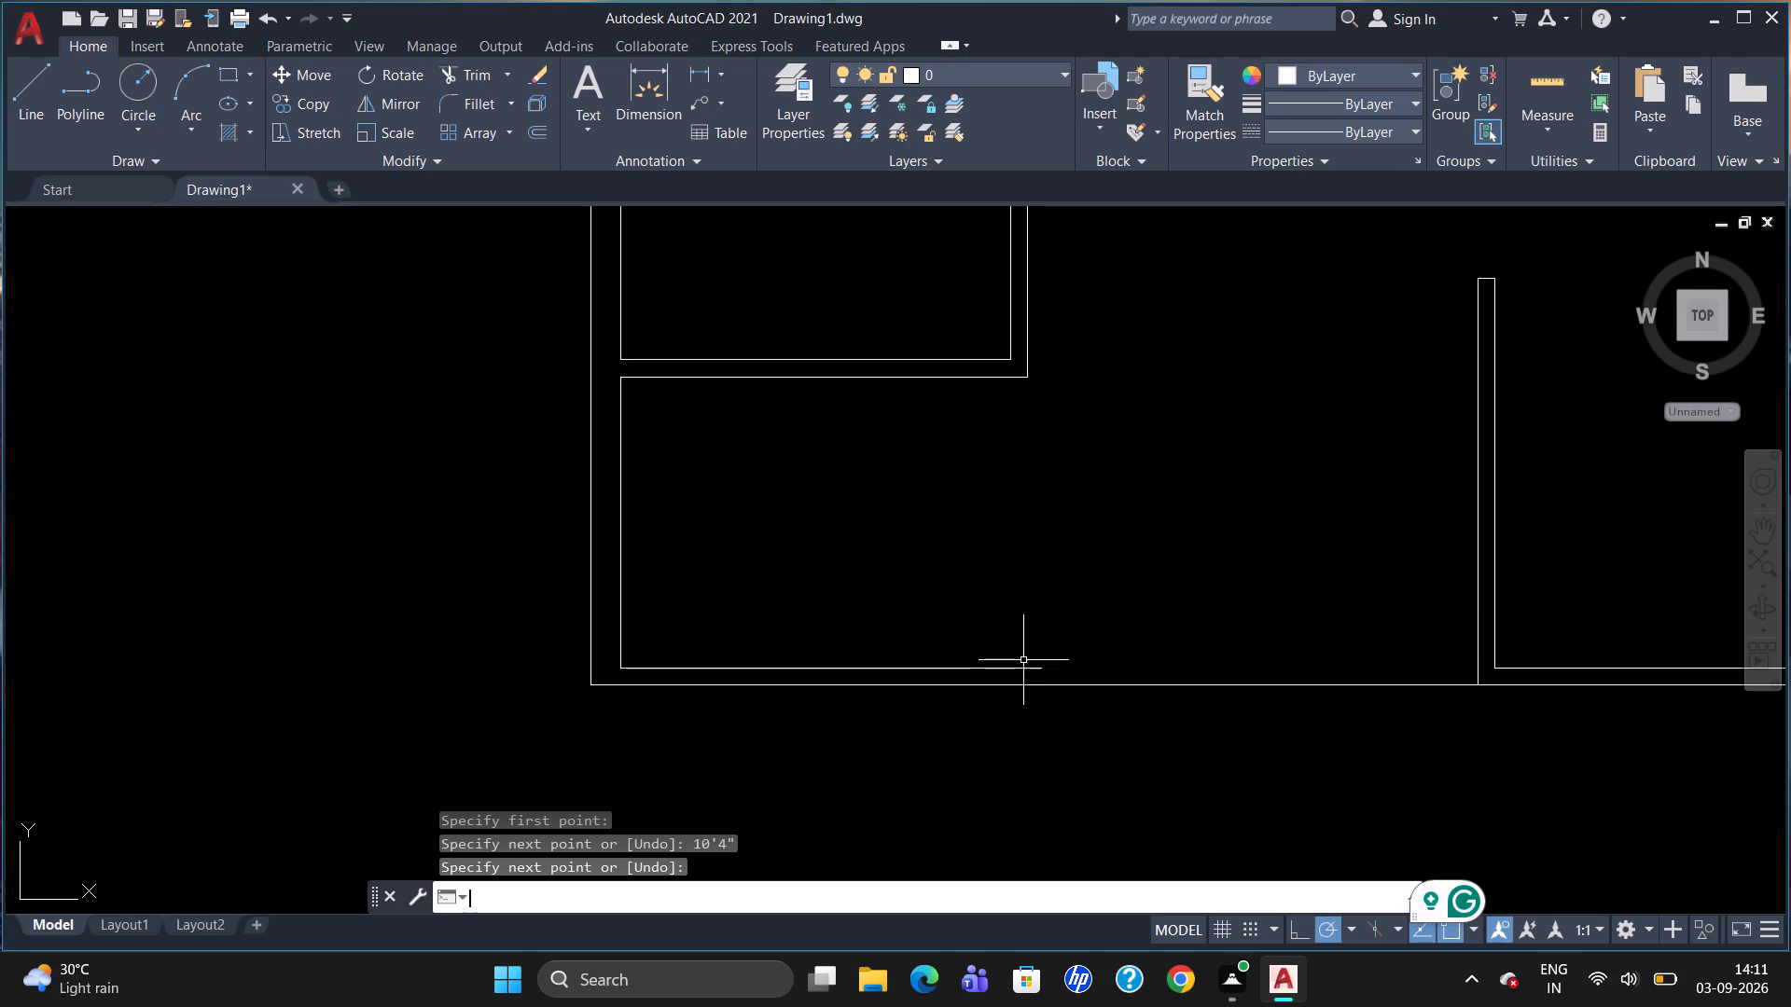
Erase the four line segments forming the inner and outer faces of the small room's east wall.
scroll(1050, 672, "down", 1)
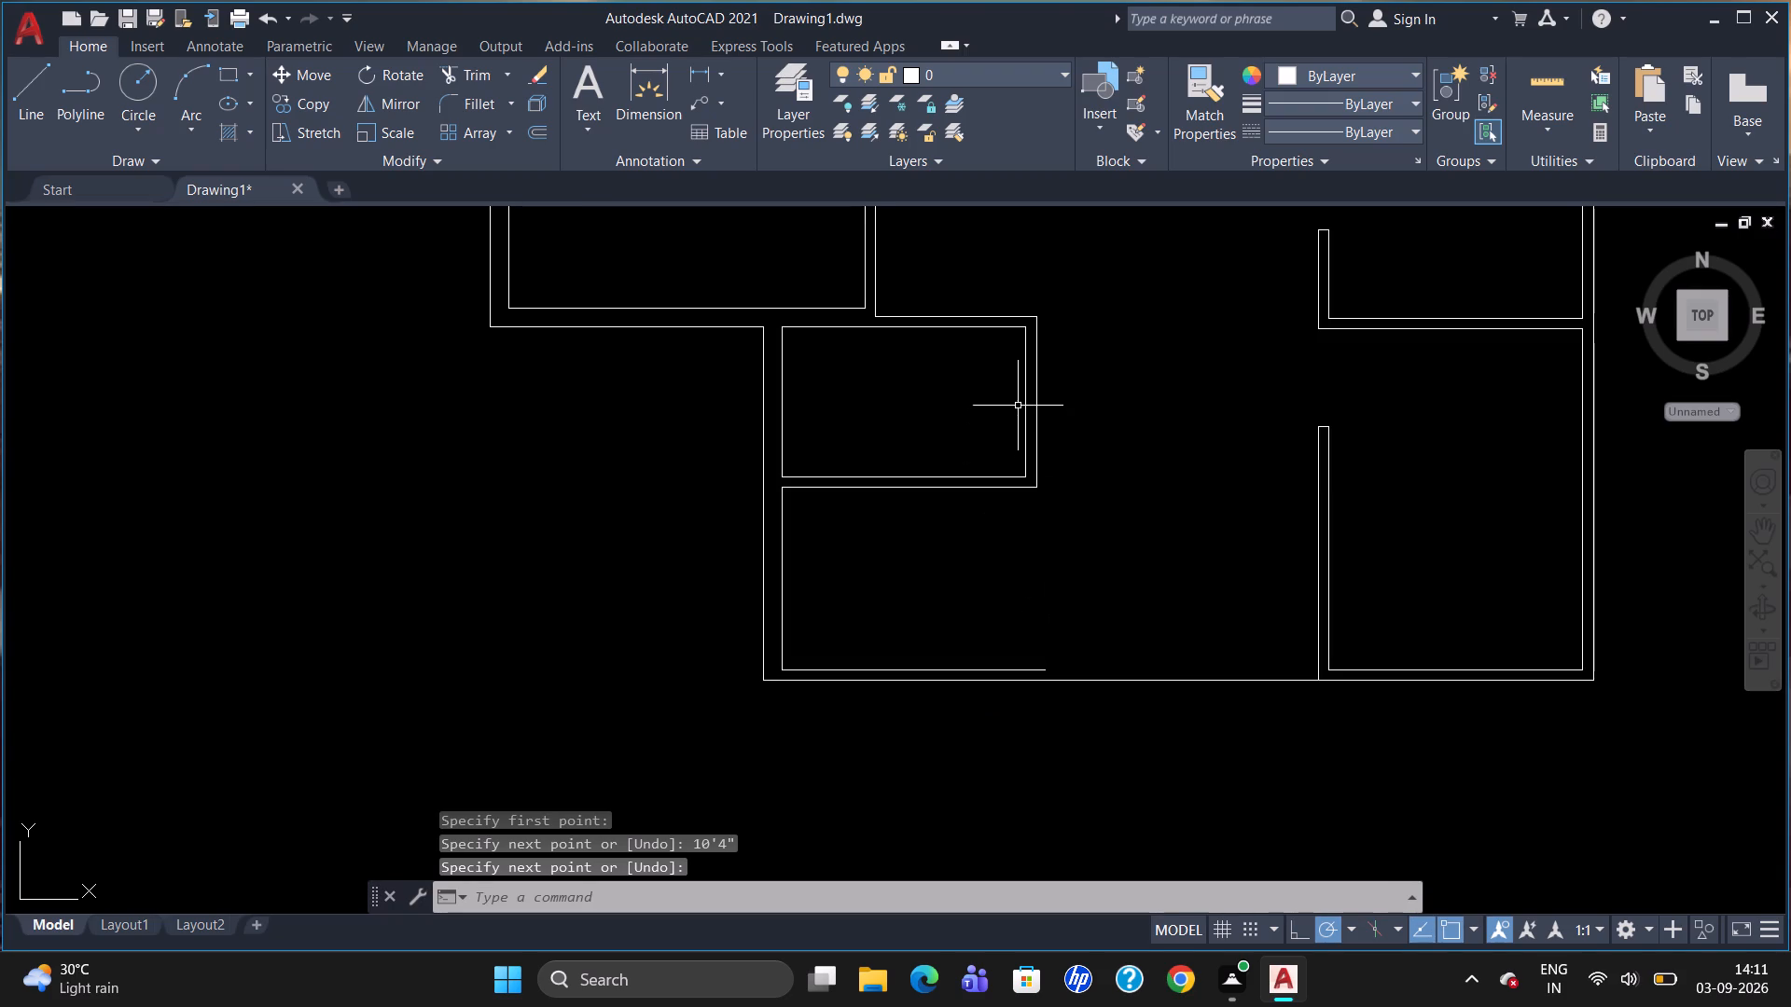
left_click(1023, 376)
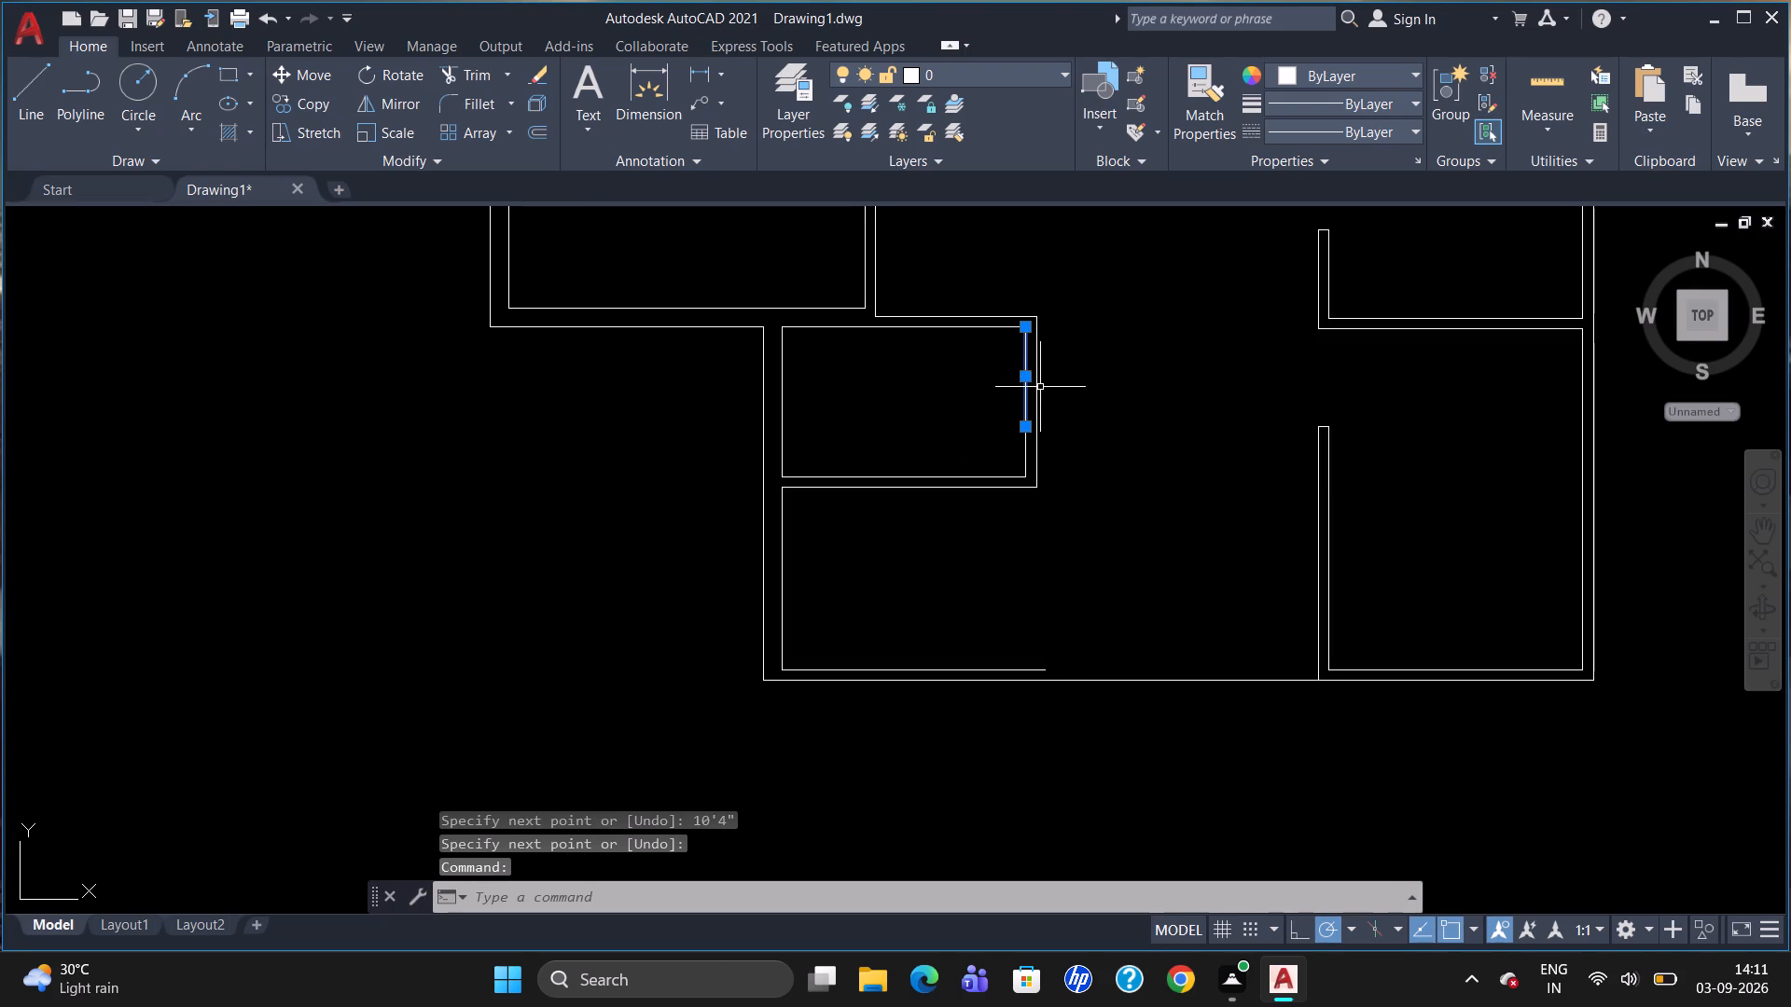
left_click(1034, 396)
left_click(1032, 482)
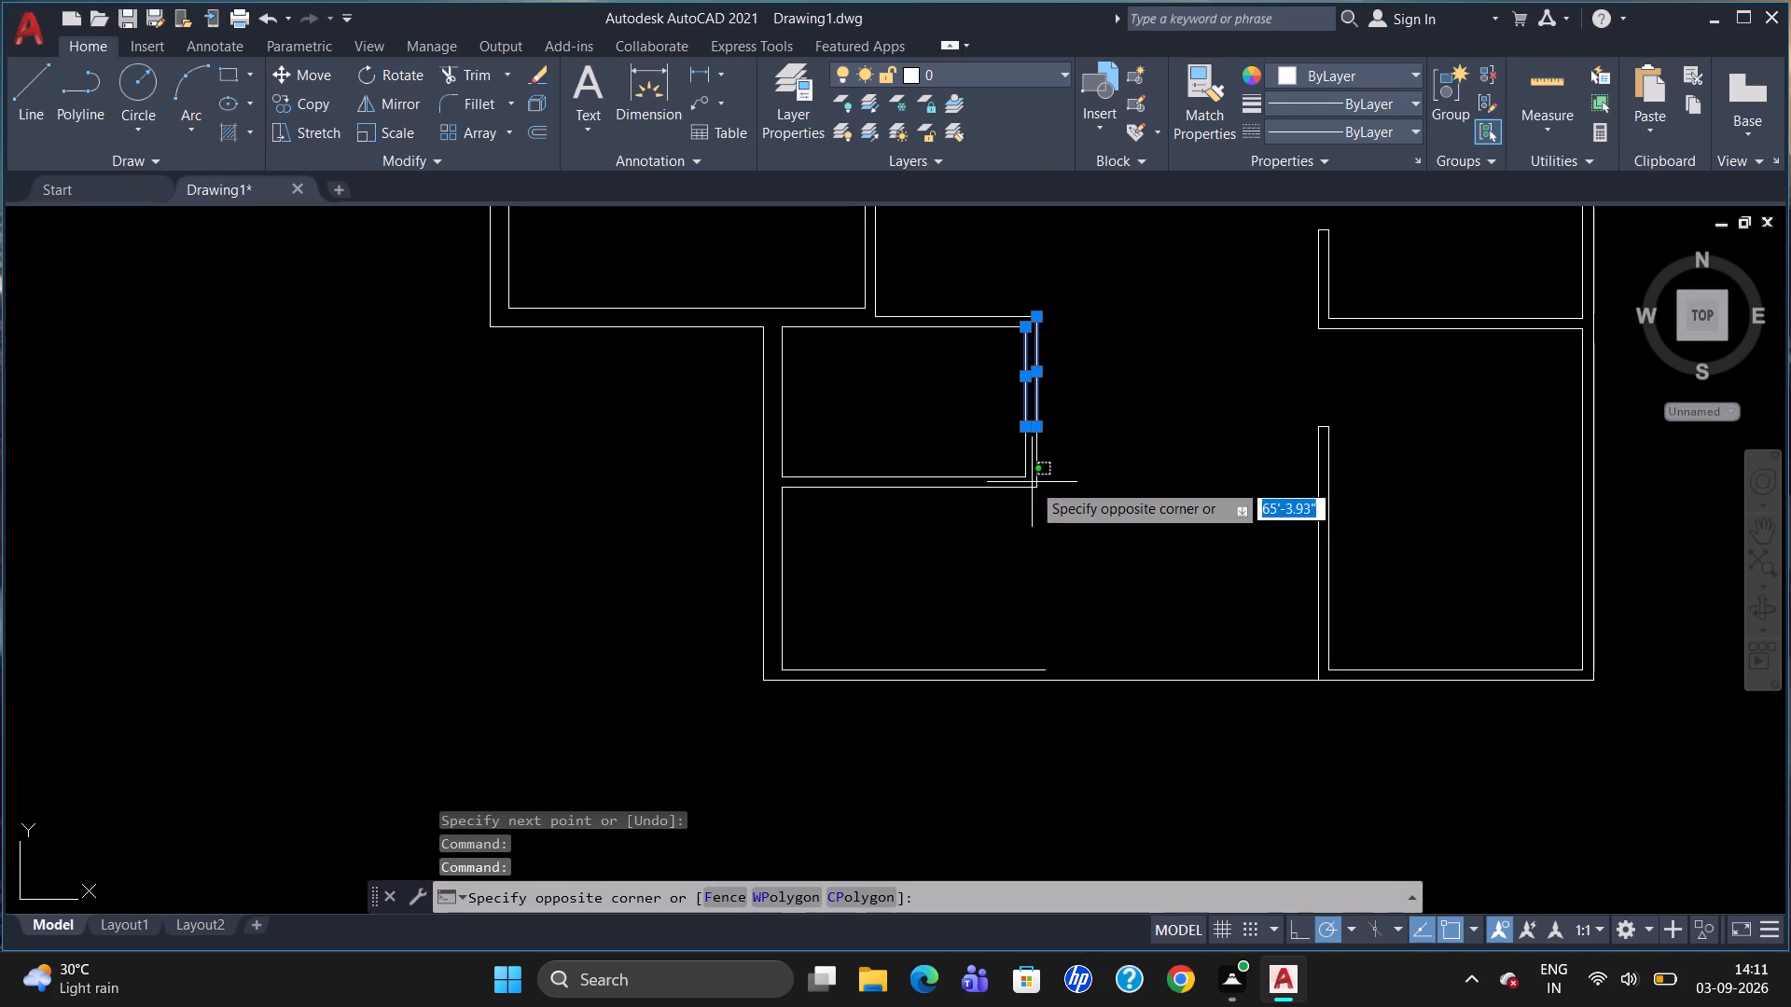
left_click(1035, 457)
left_click(1047, 444)
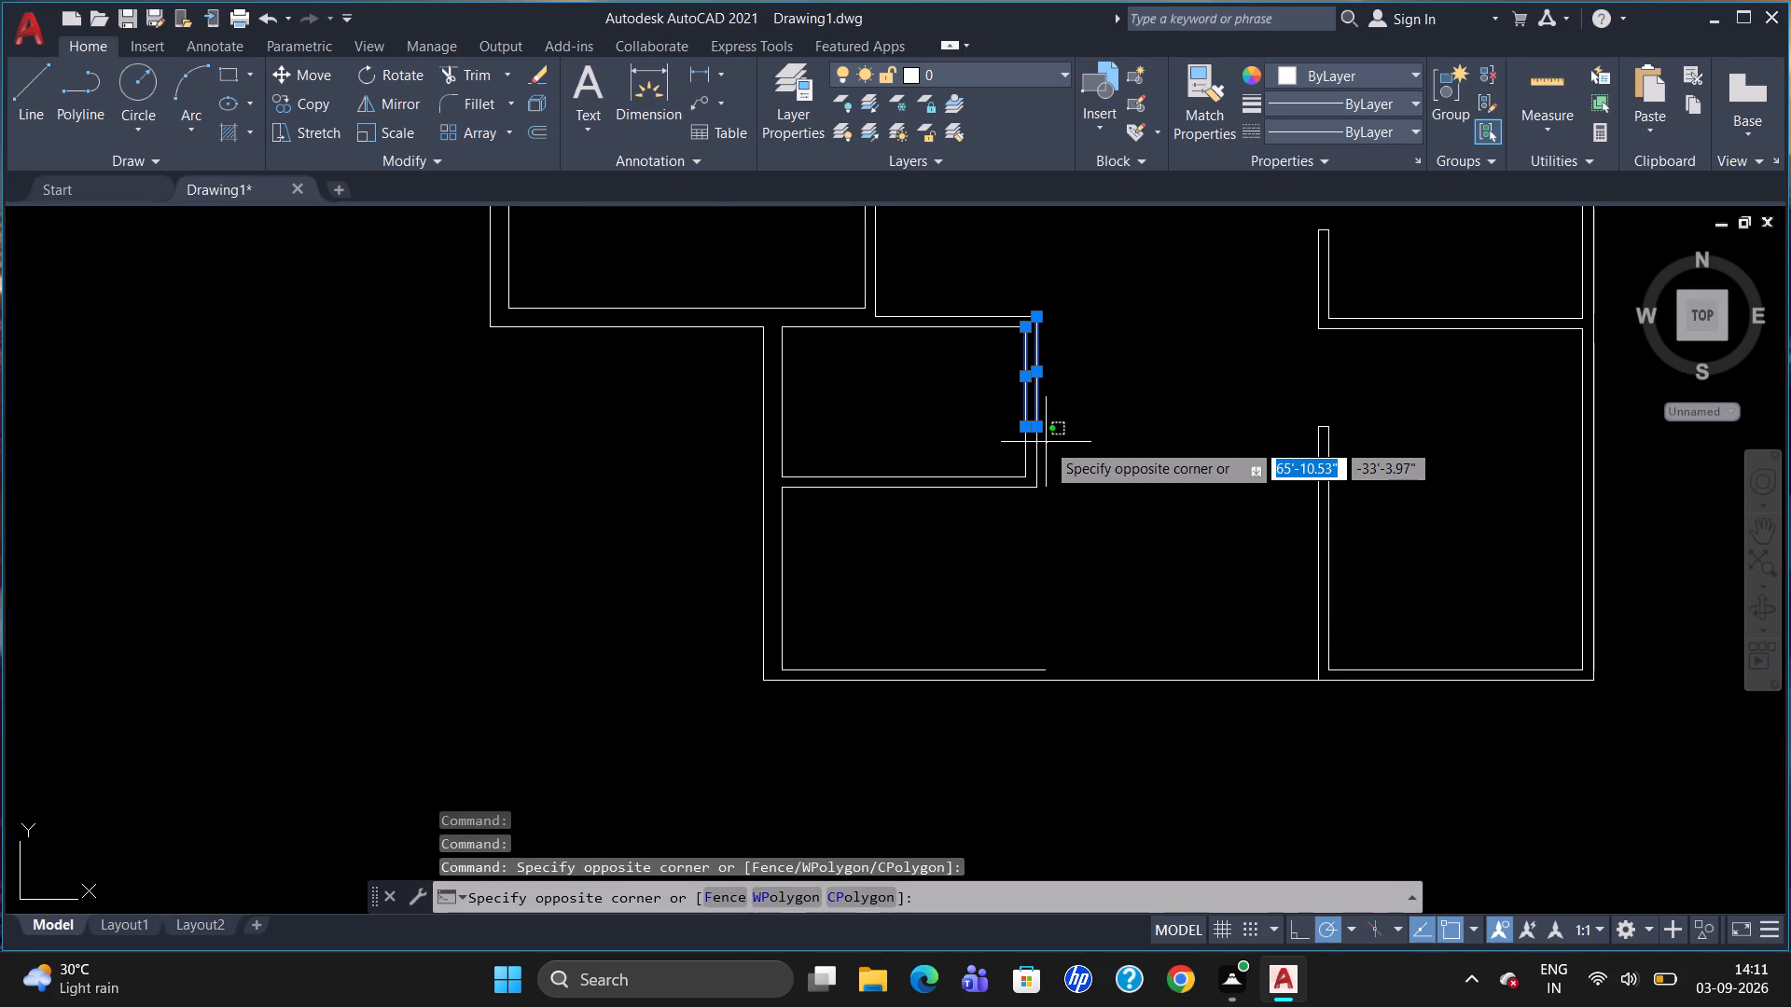
left_click(1039, 458)
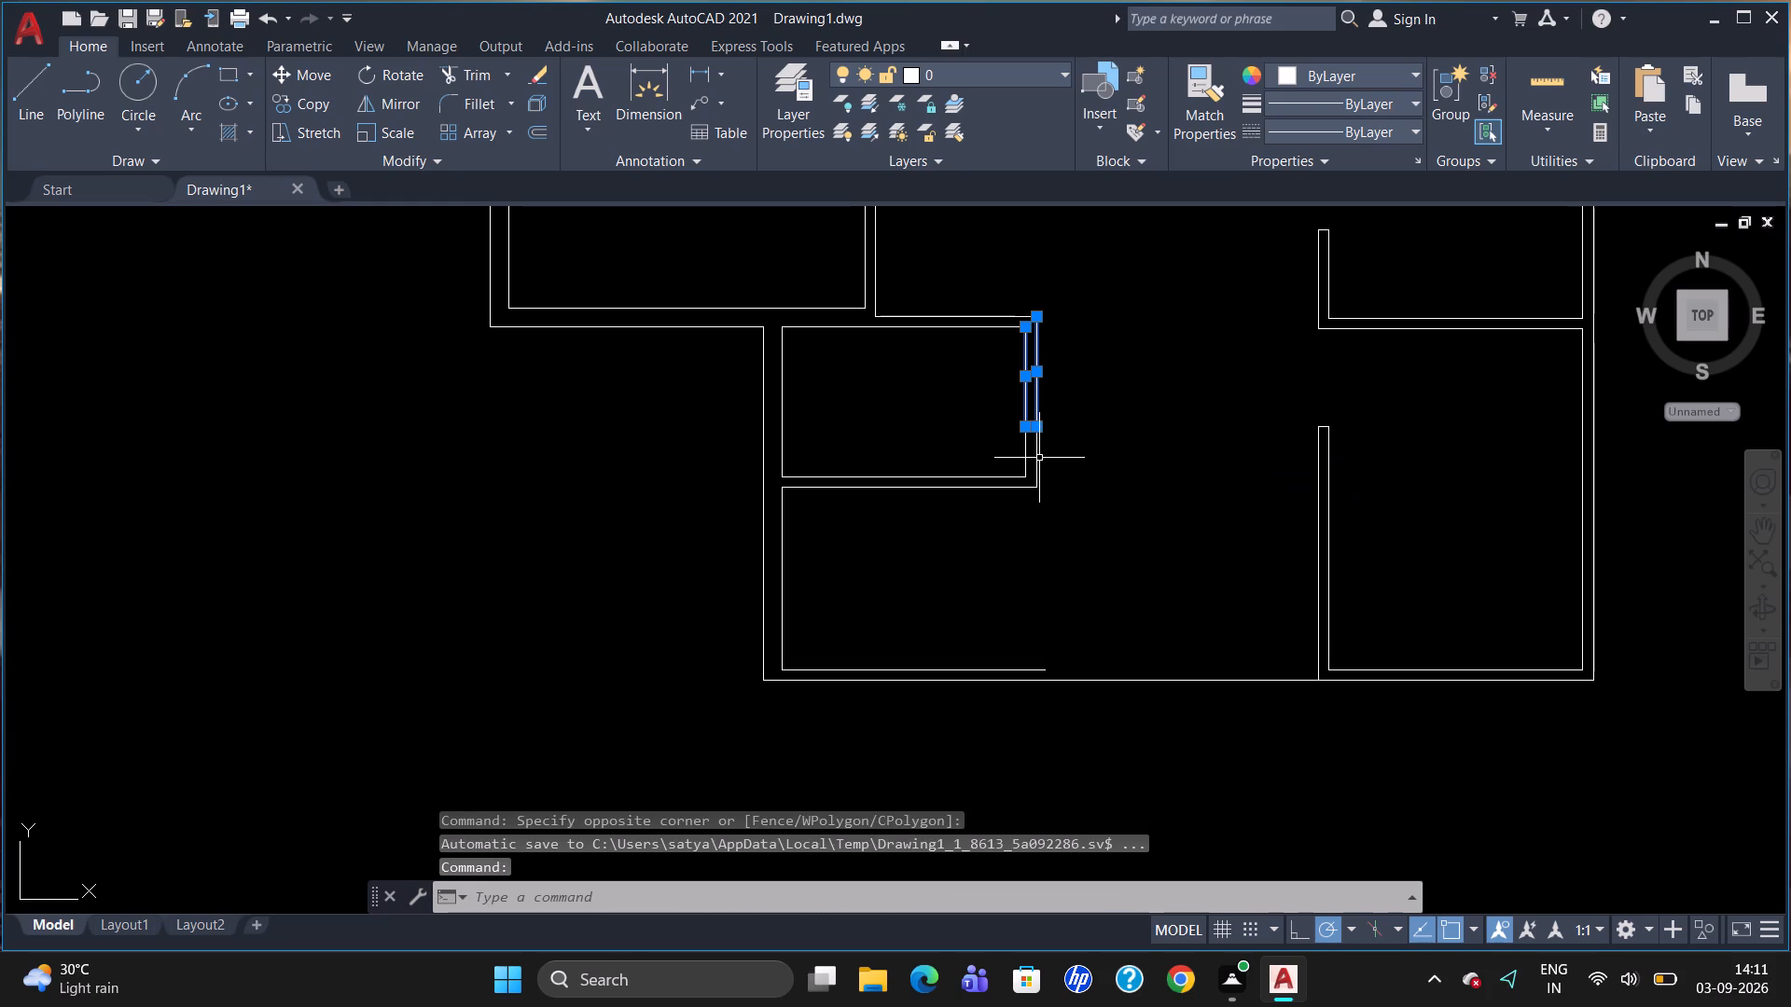
left_click(1036, 461)
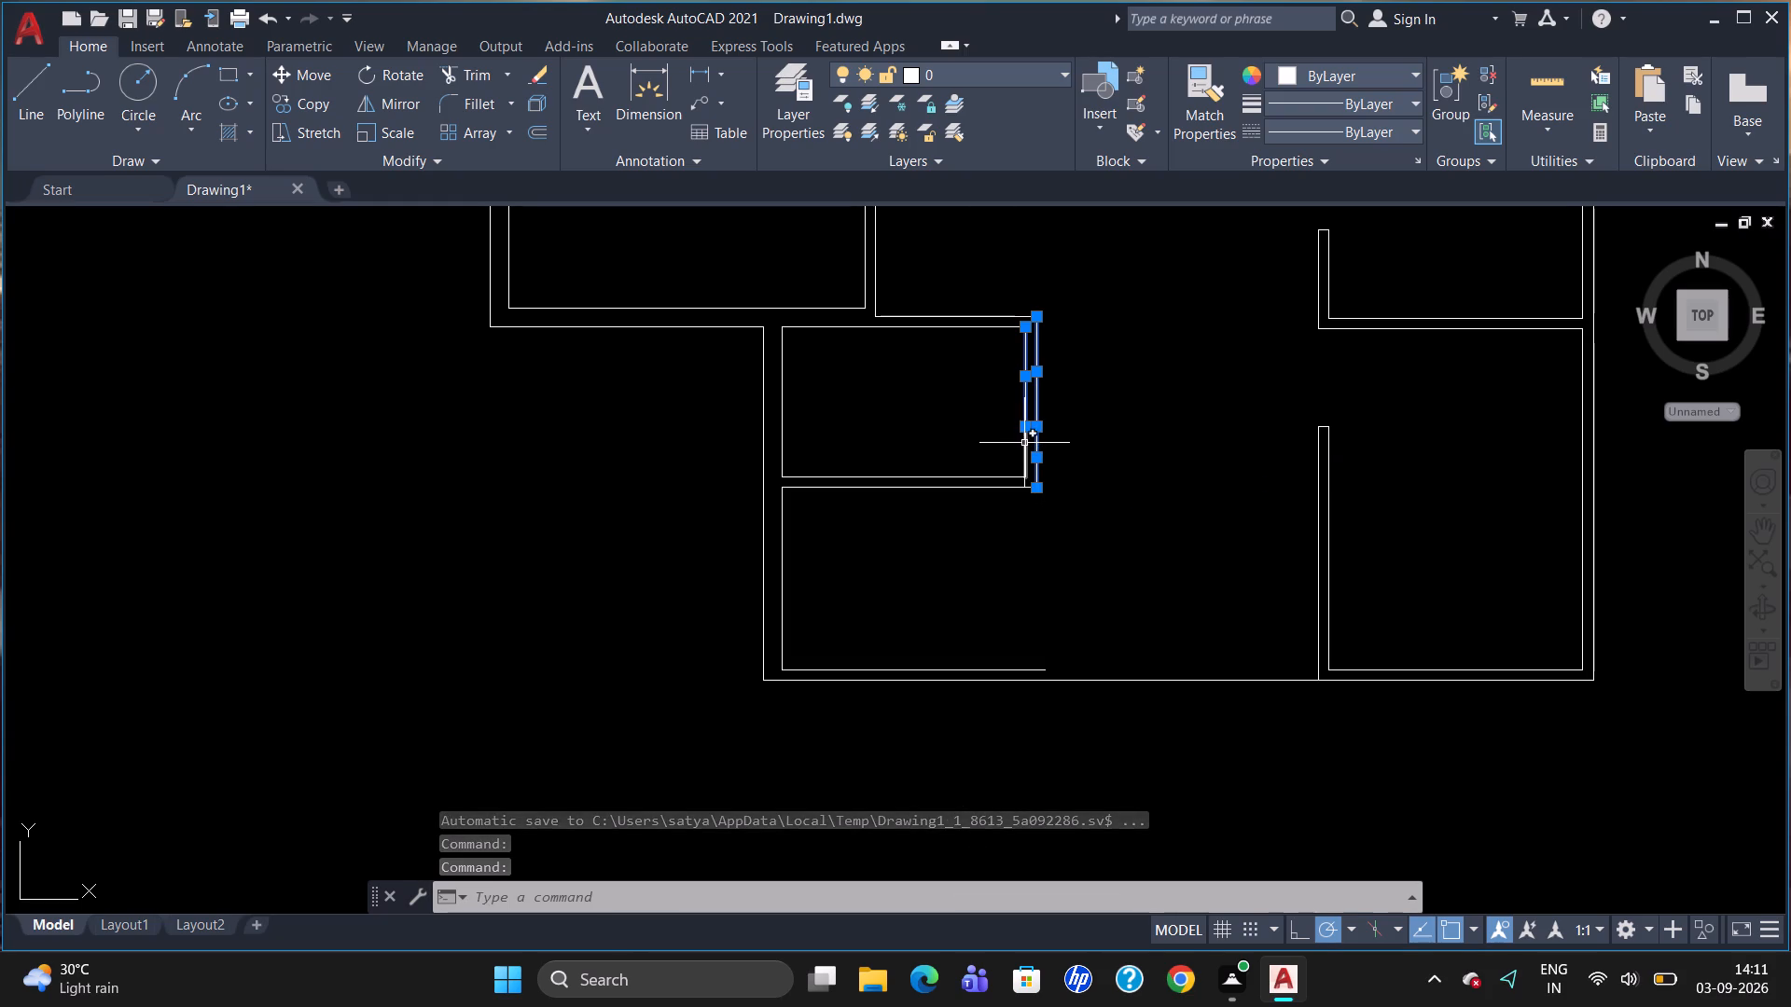
left_click(1027, 443)
key("Delete")
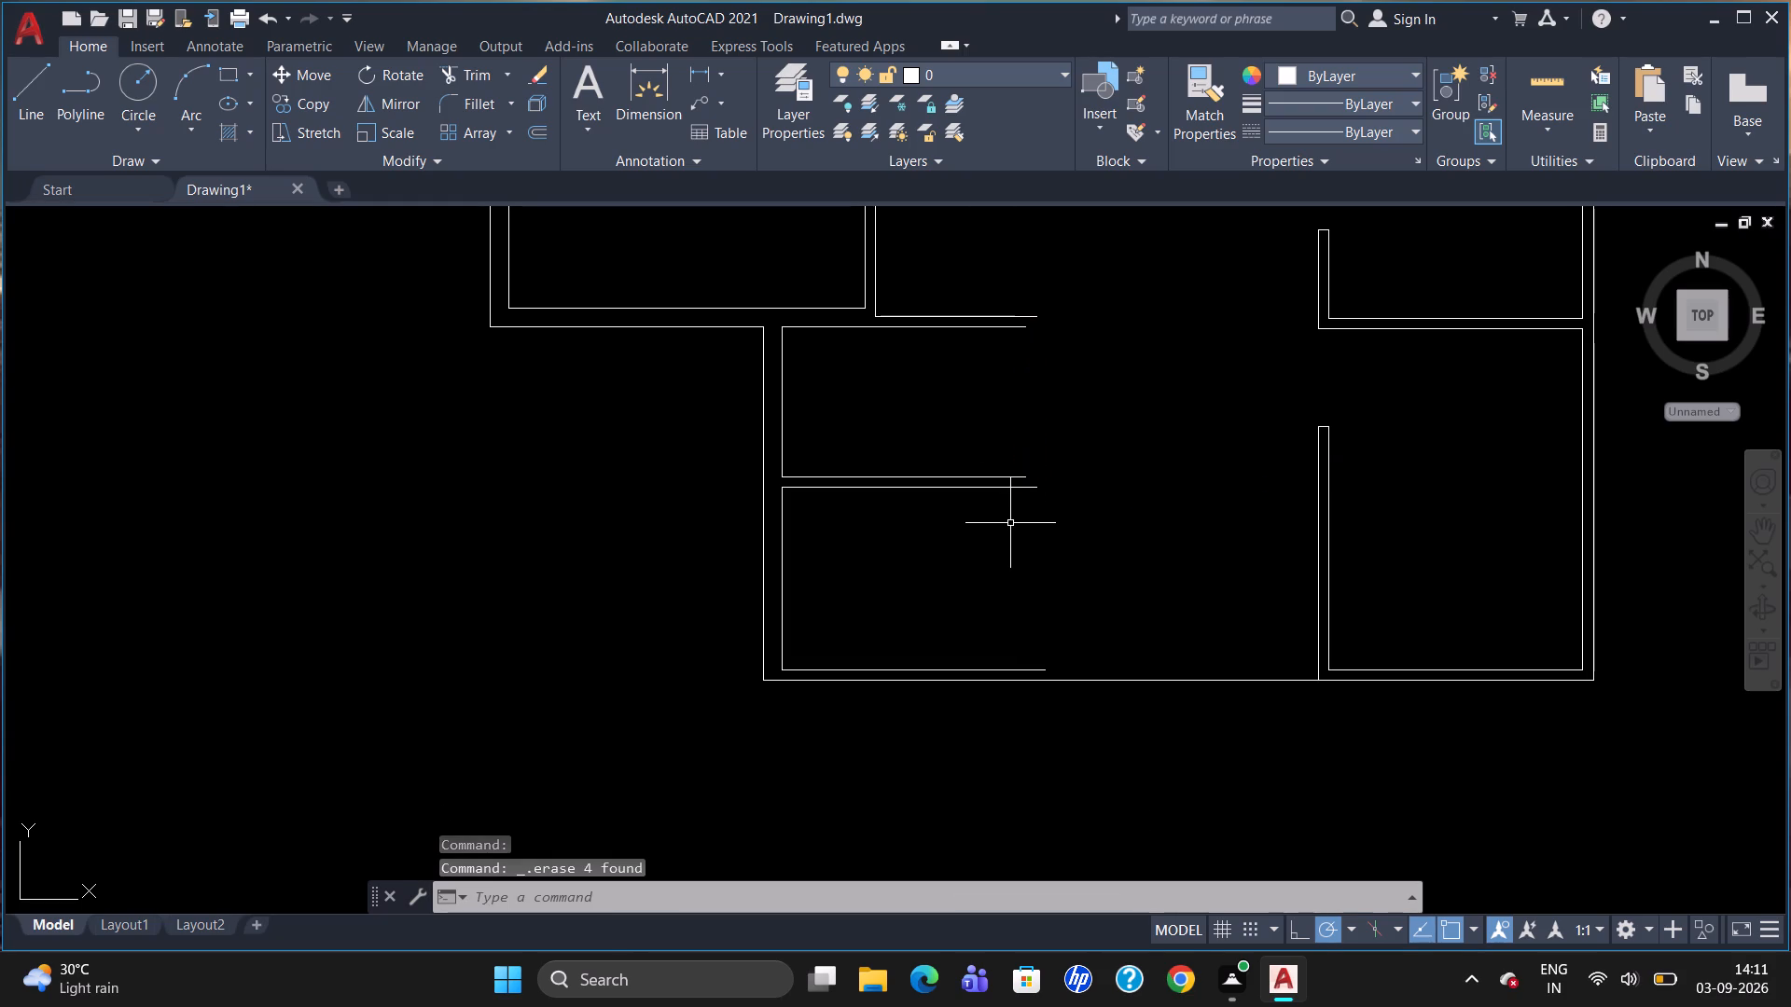
Draw a vertical line about 14'5" long at the 10'4" line's east end, from the outer south wall up to the small room's outer north face.
key("l")
key("Return")
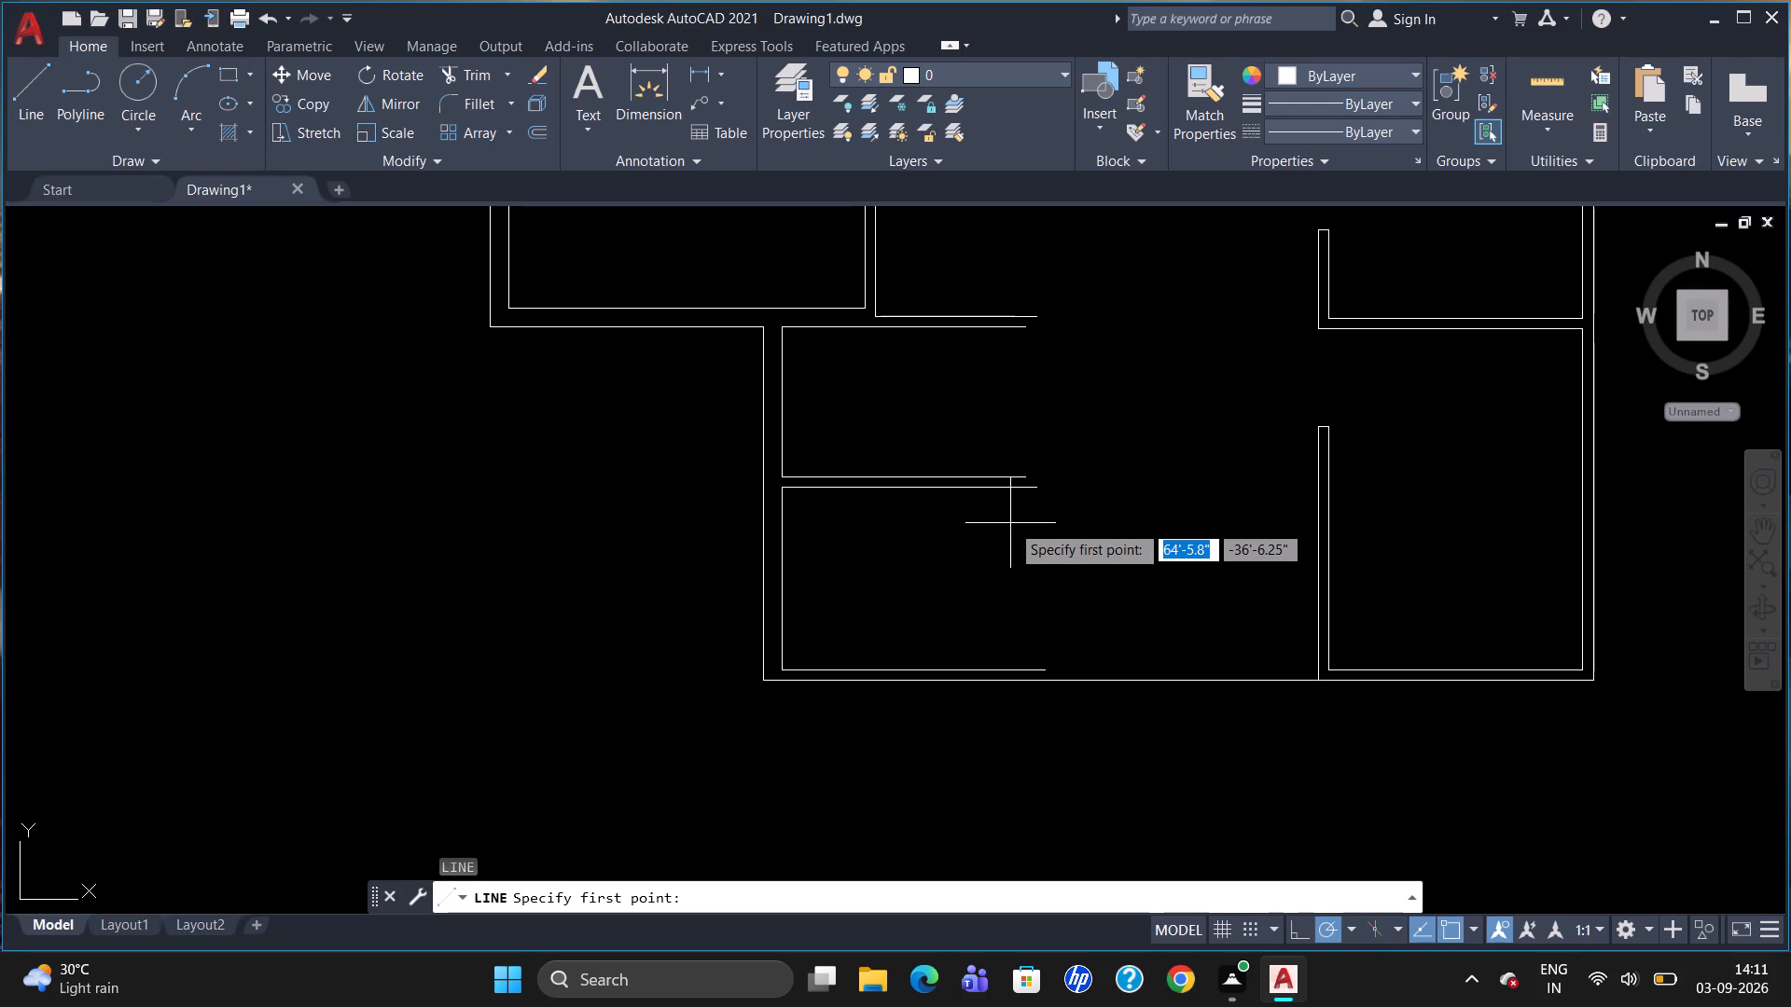
left_click(1048, 674)
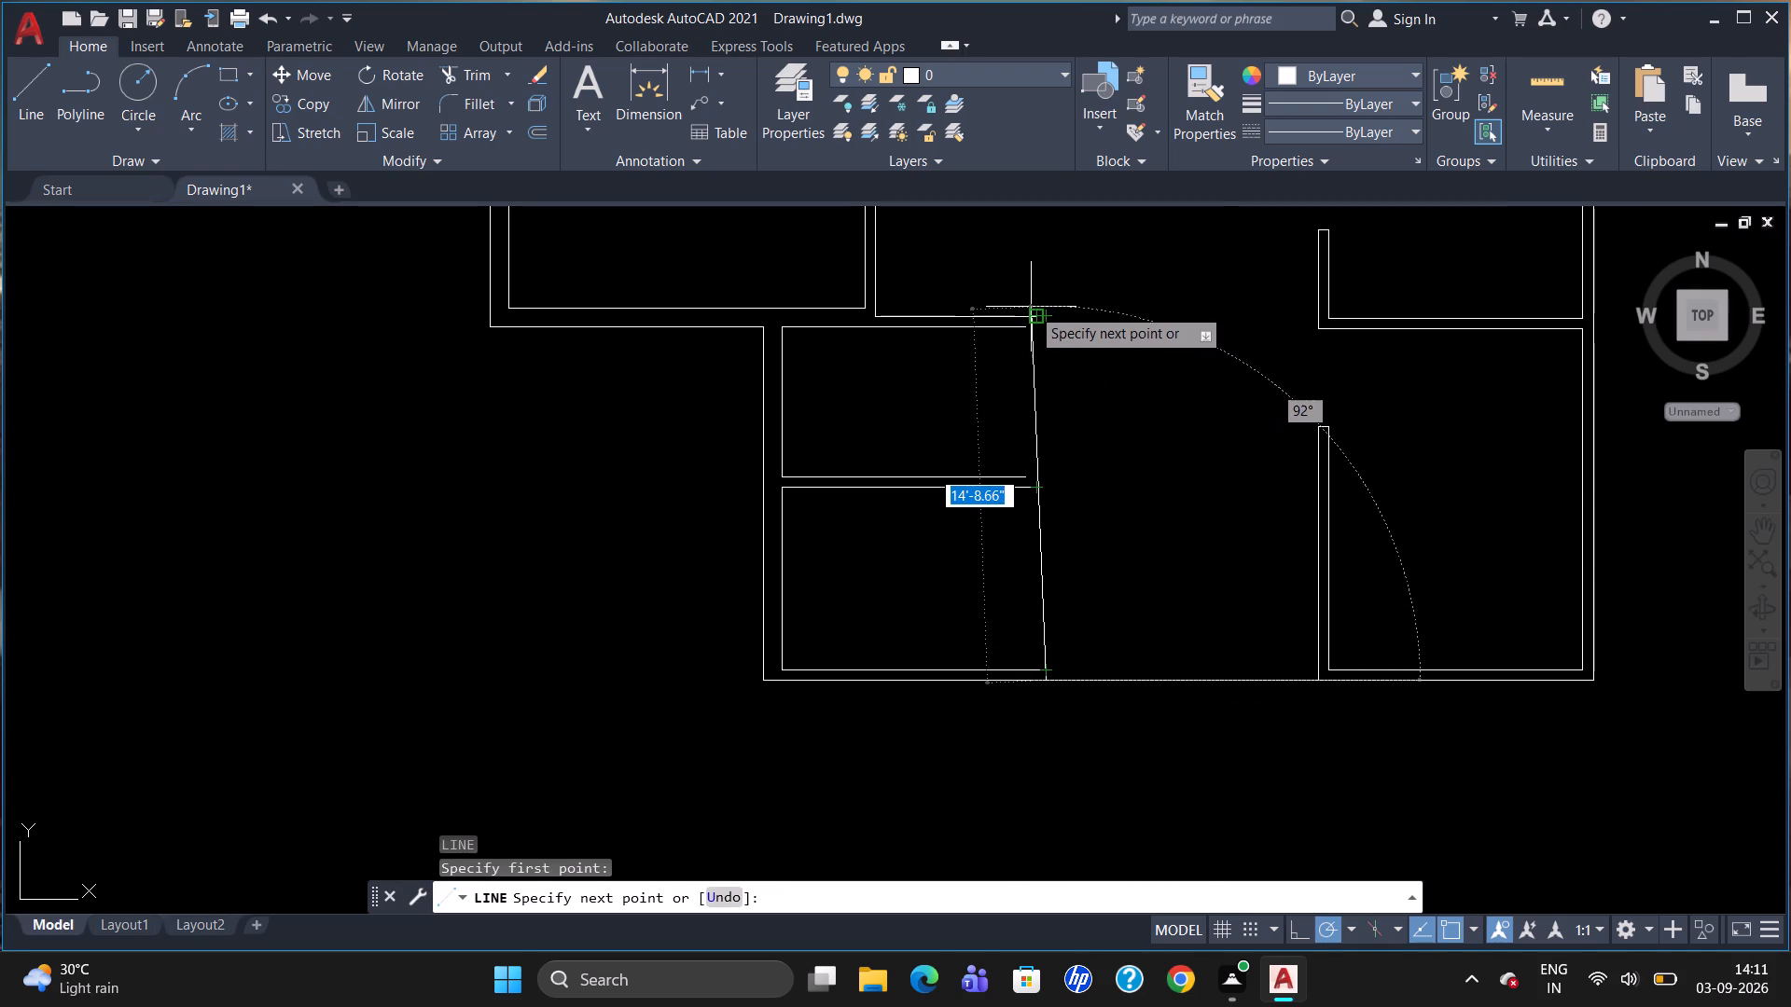
scroll(1031, 306, "up", 2)
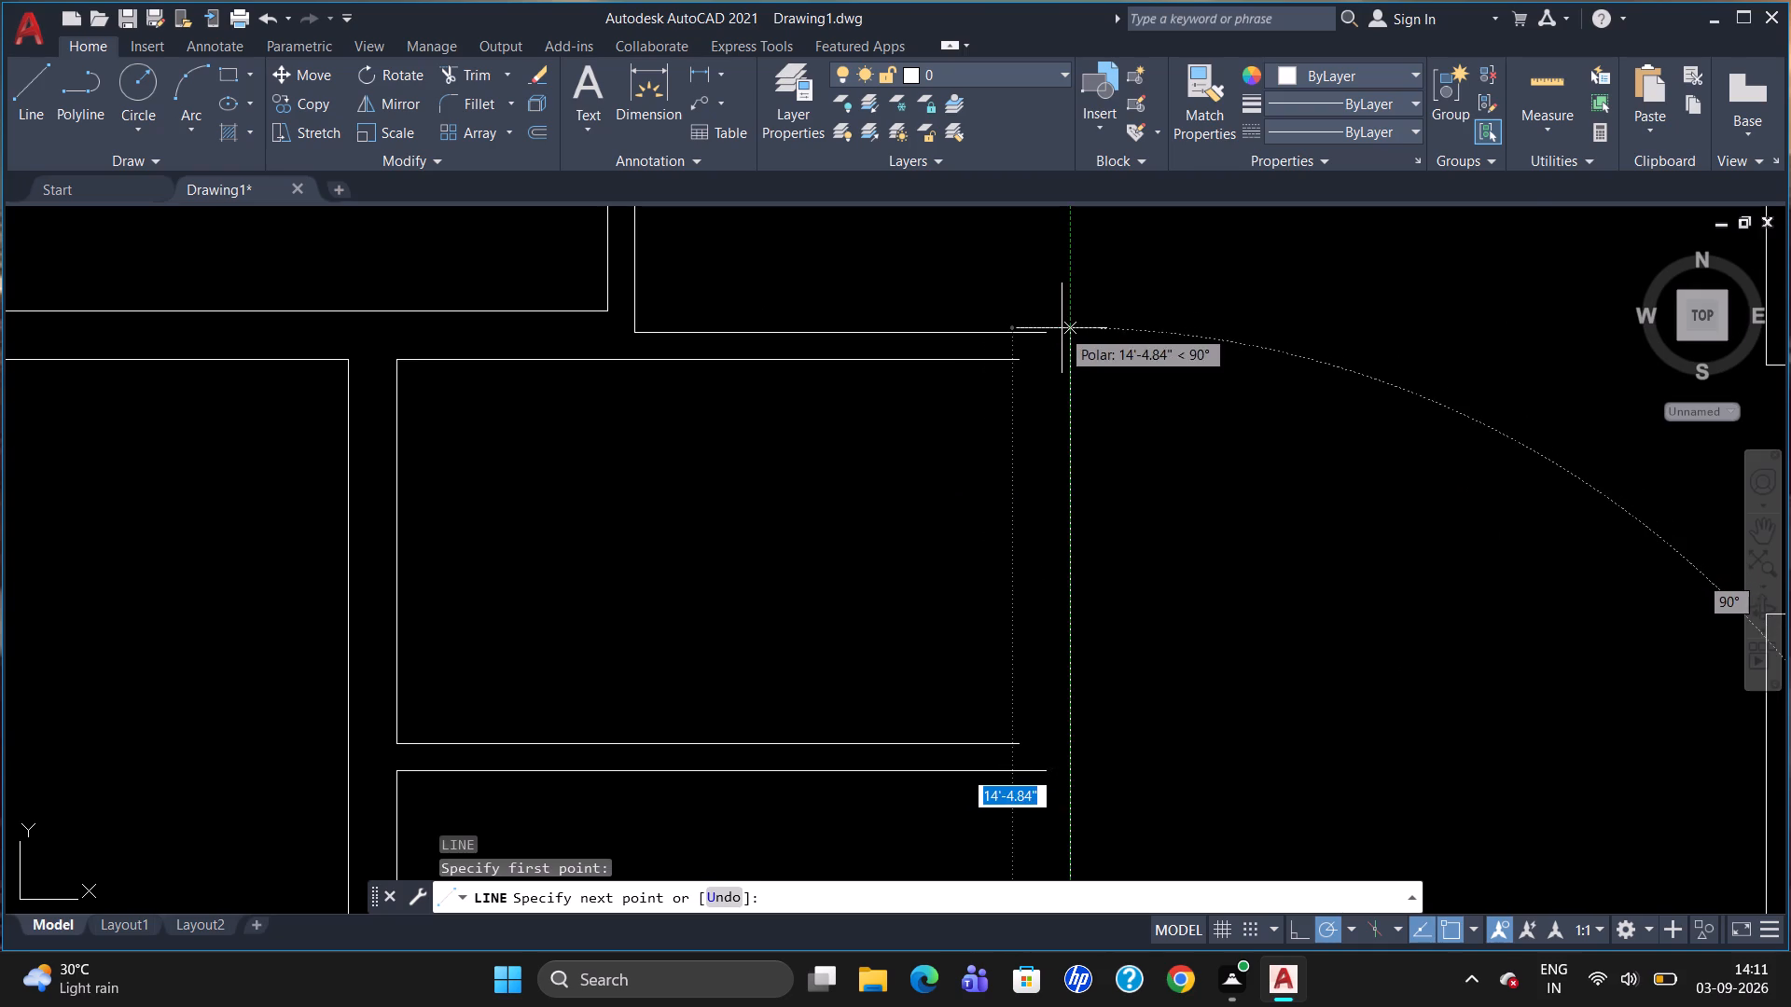
scroll(1066, 325, "down", 2)
left_click(1068, 326)
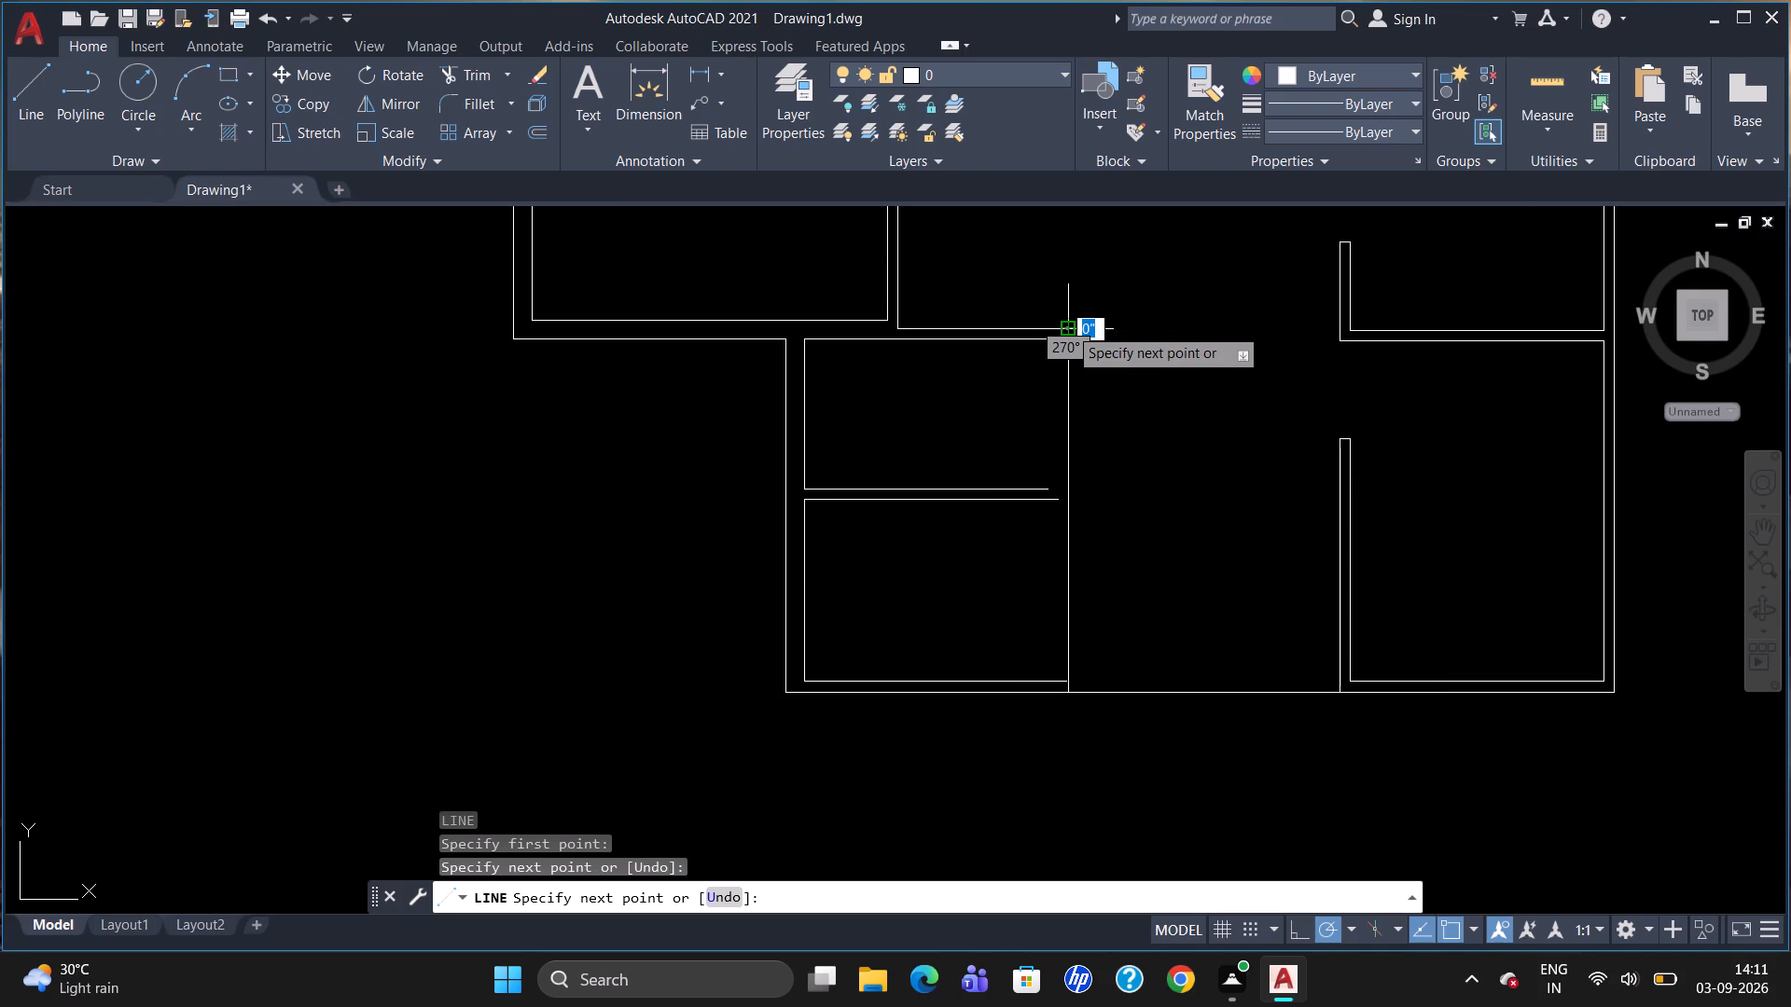
key("Escape")
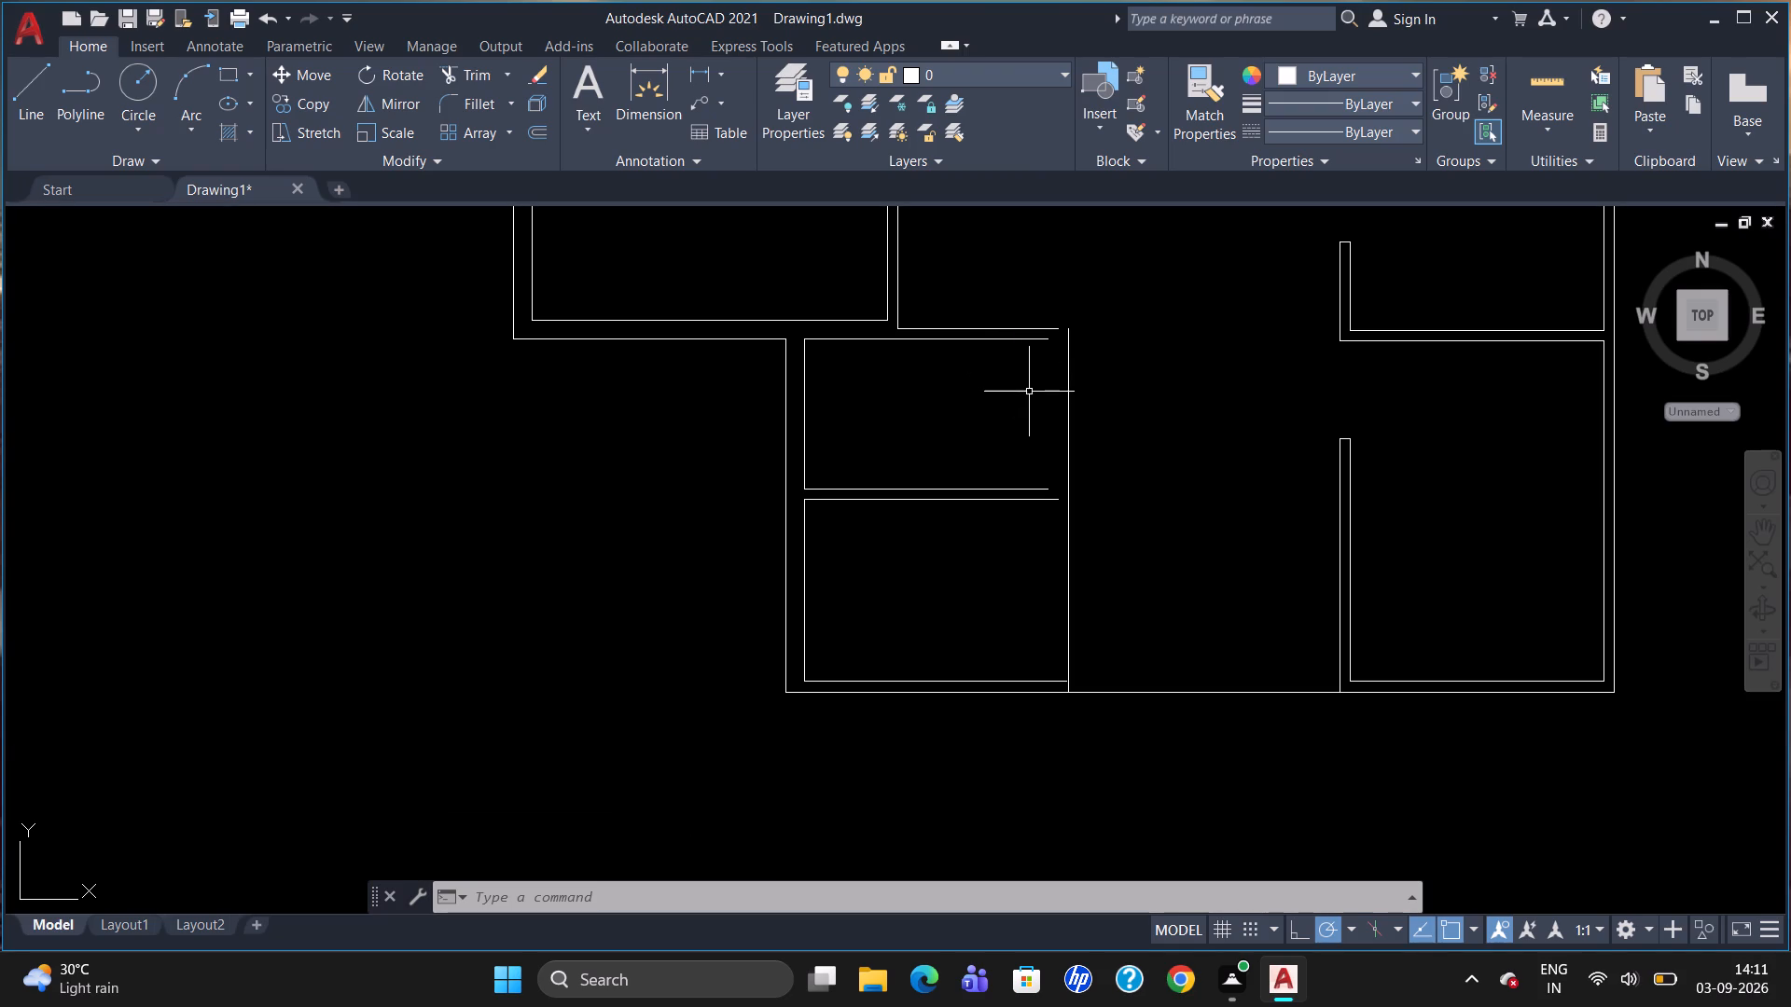
Extend the small room's two north and two south wall lines east to the new vertical line.
type("EX")
key("Return")
left_click(1070, 343)
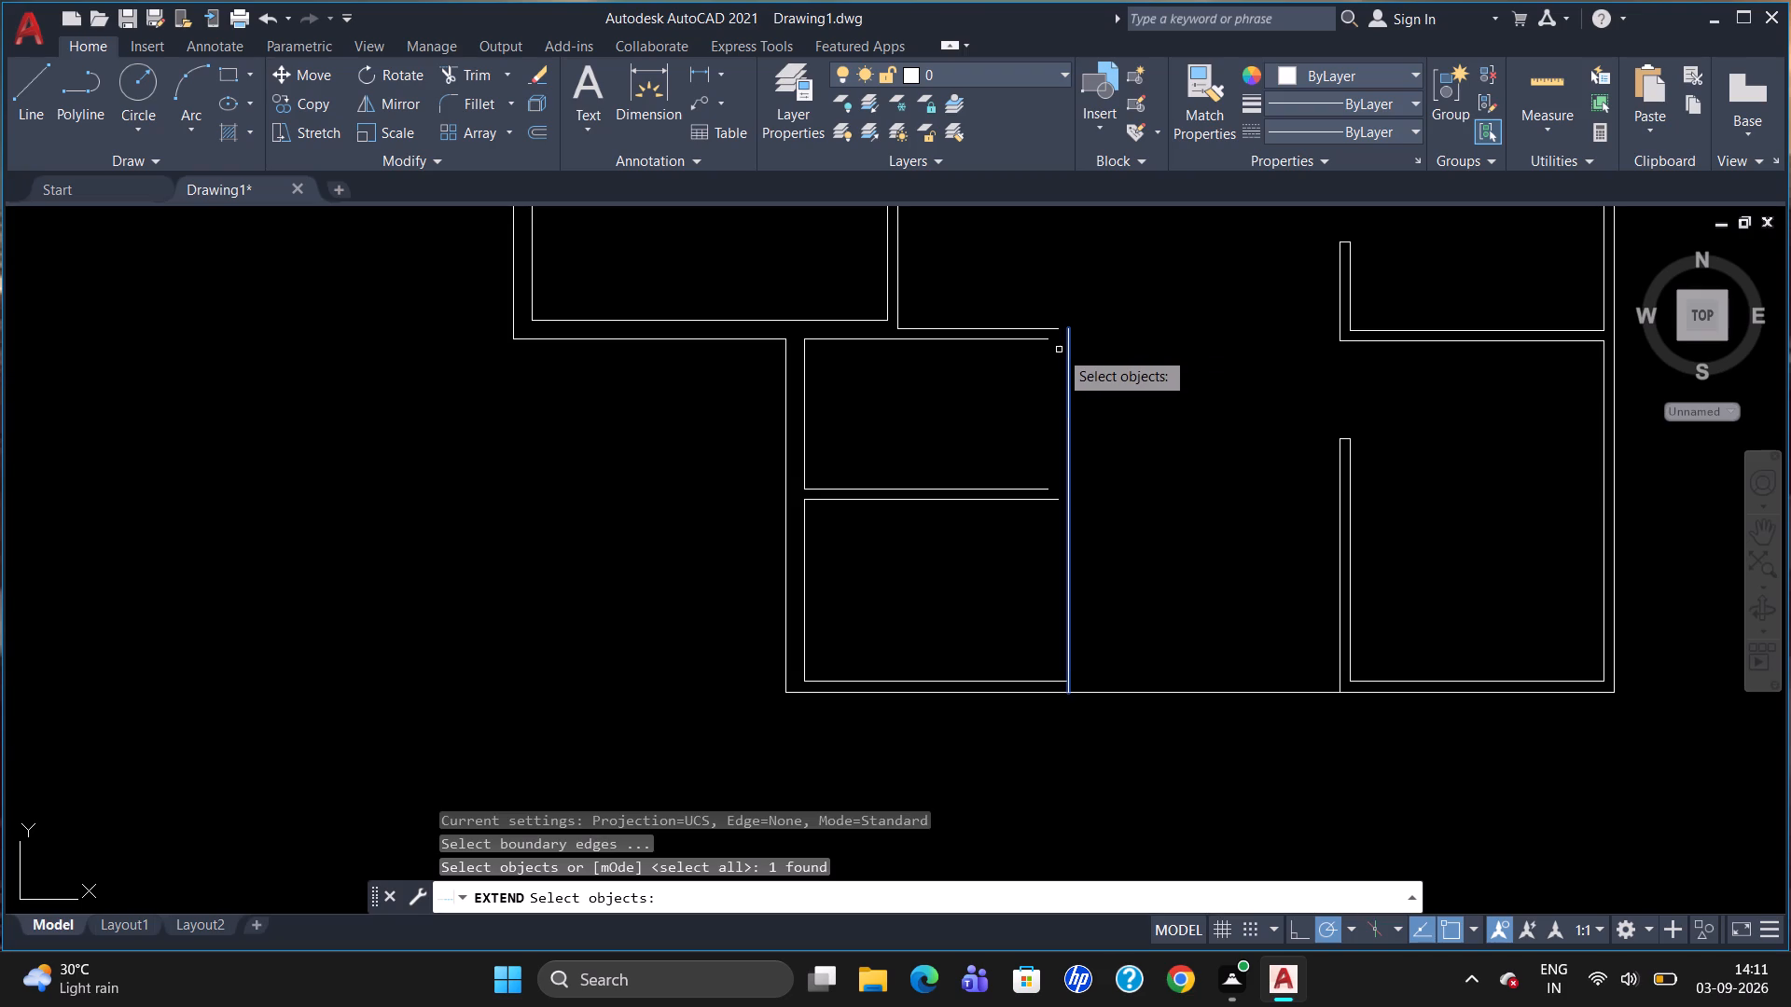
key("Return")
left_click(1038, 502)
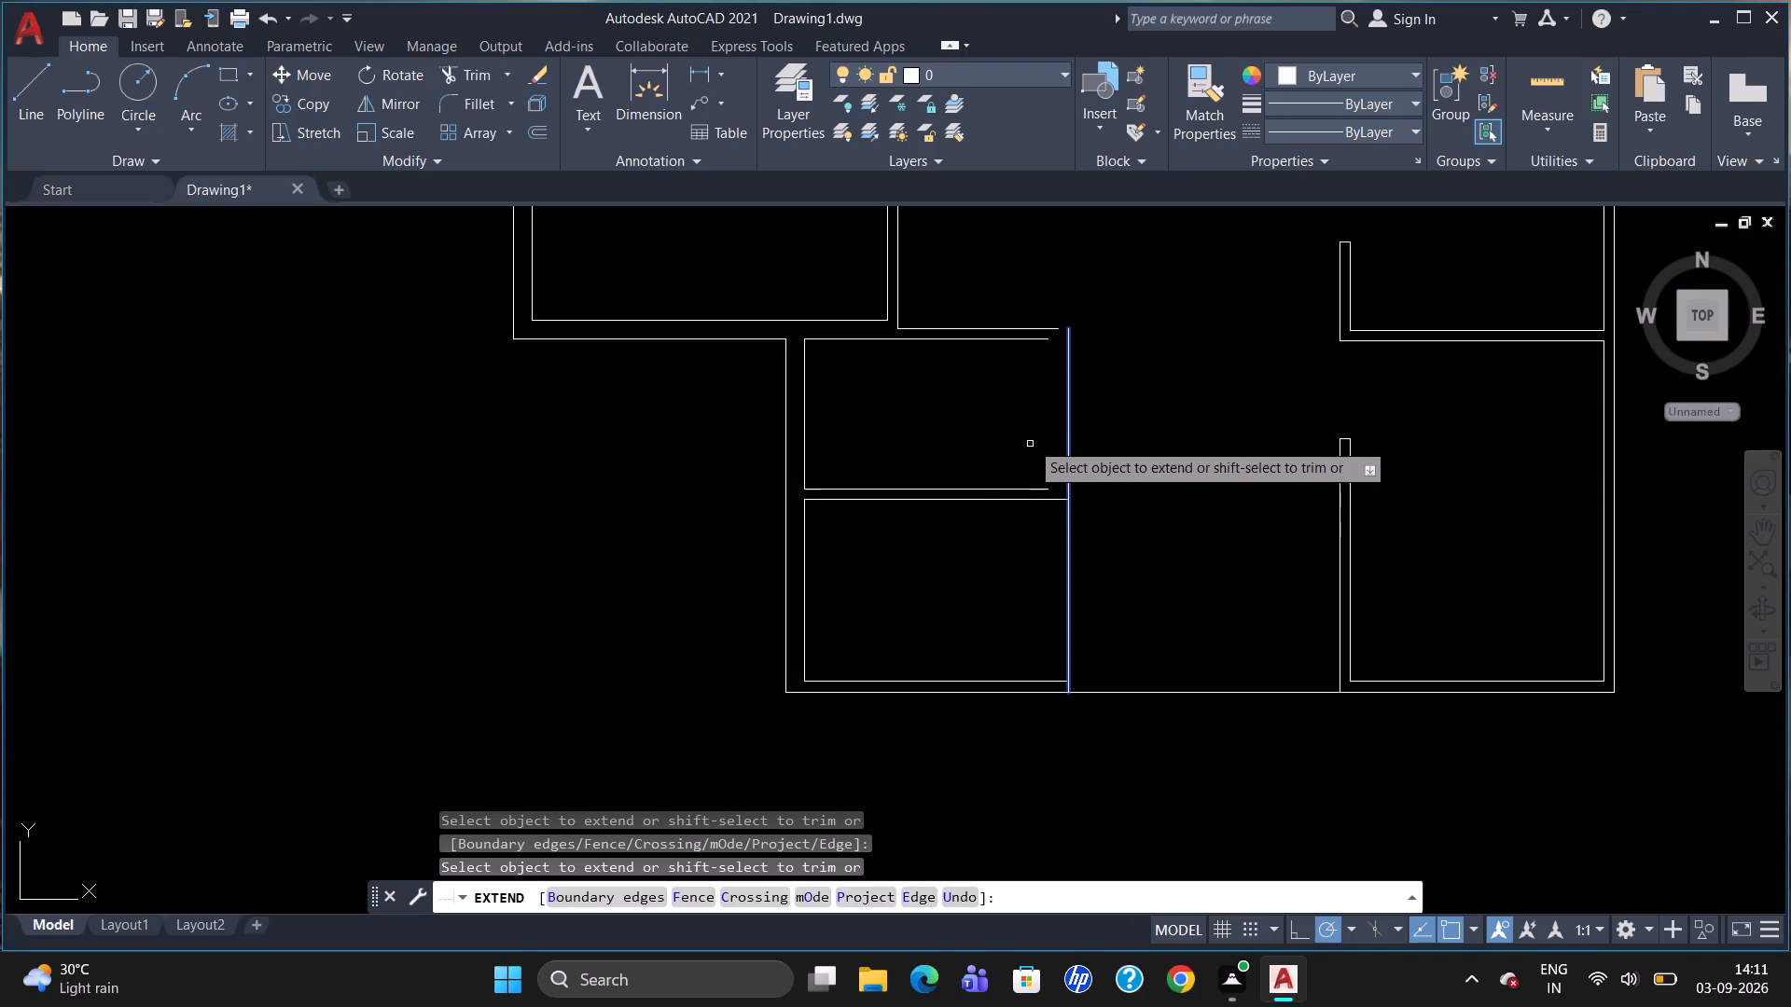
left_click(1040, 330)
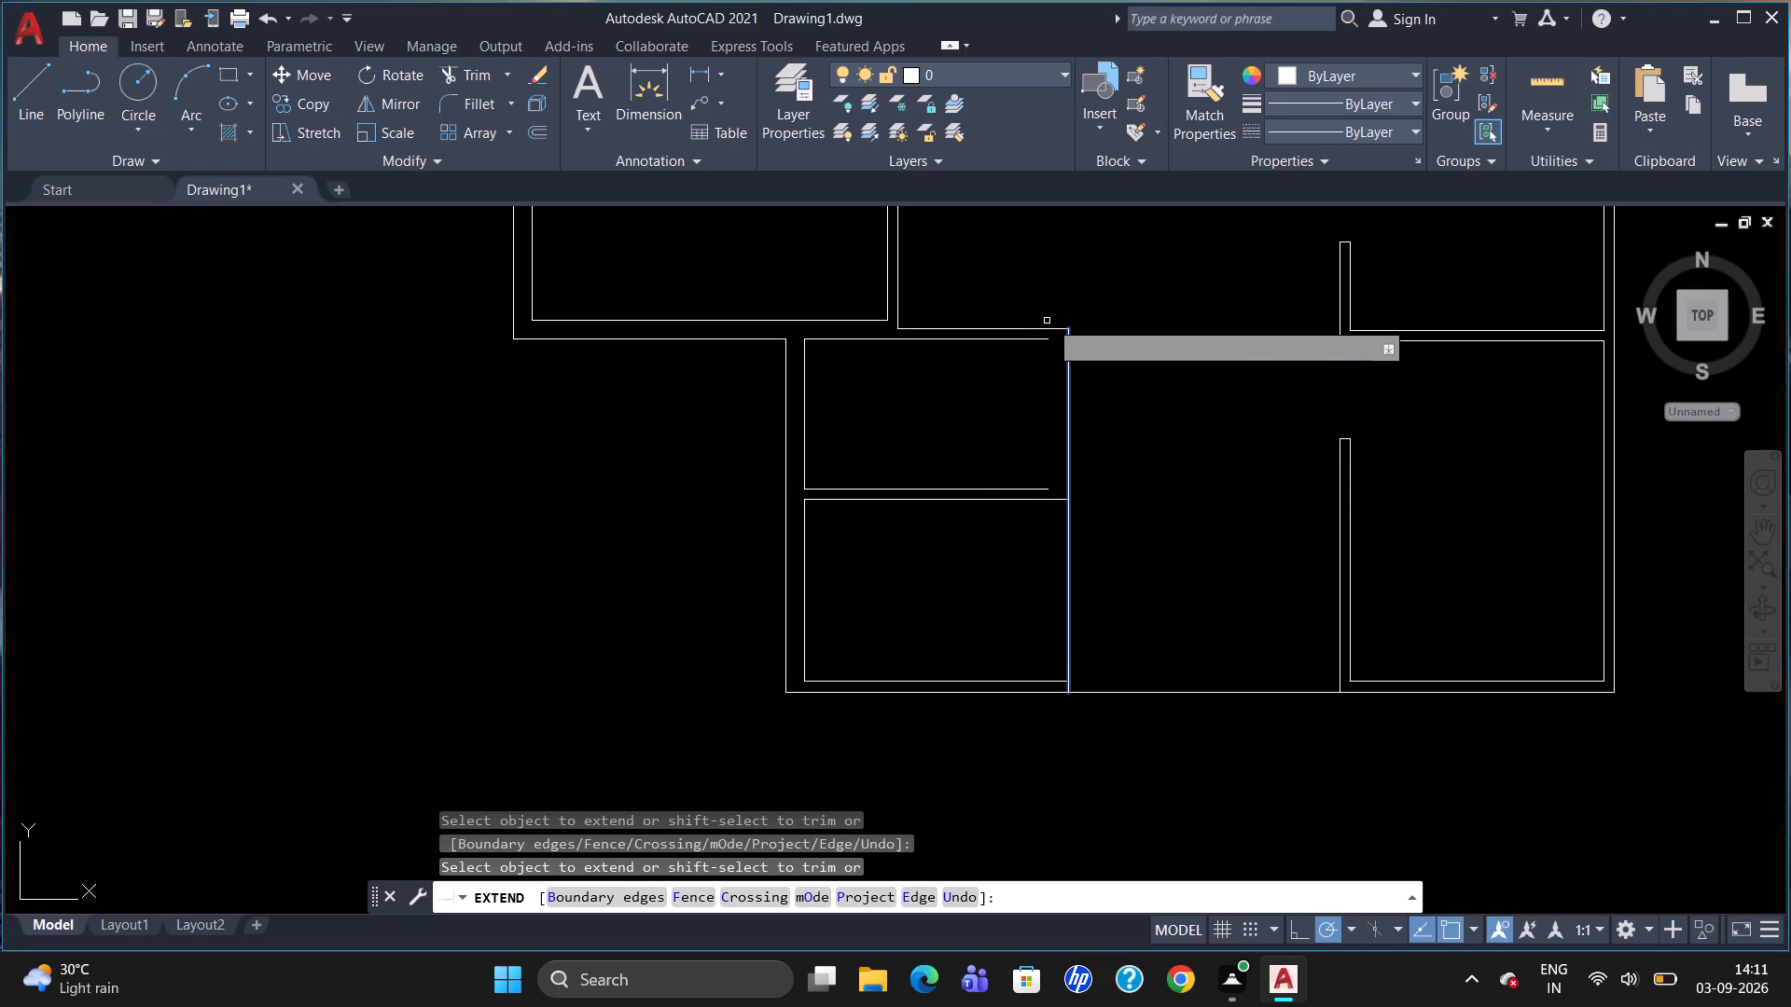
left_click(1047, 338)
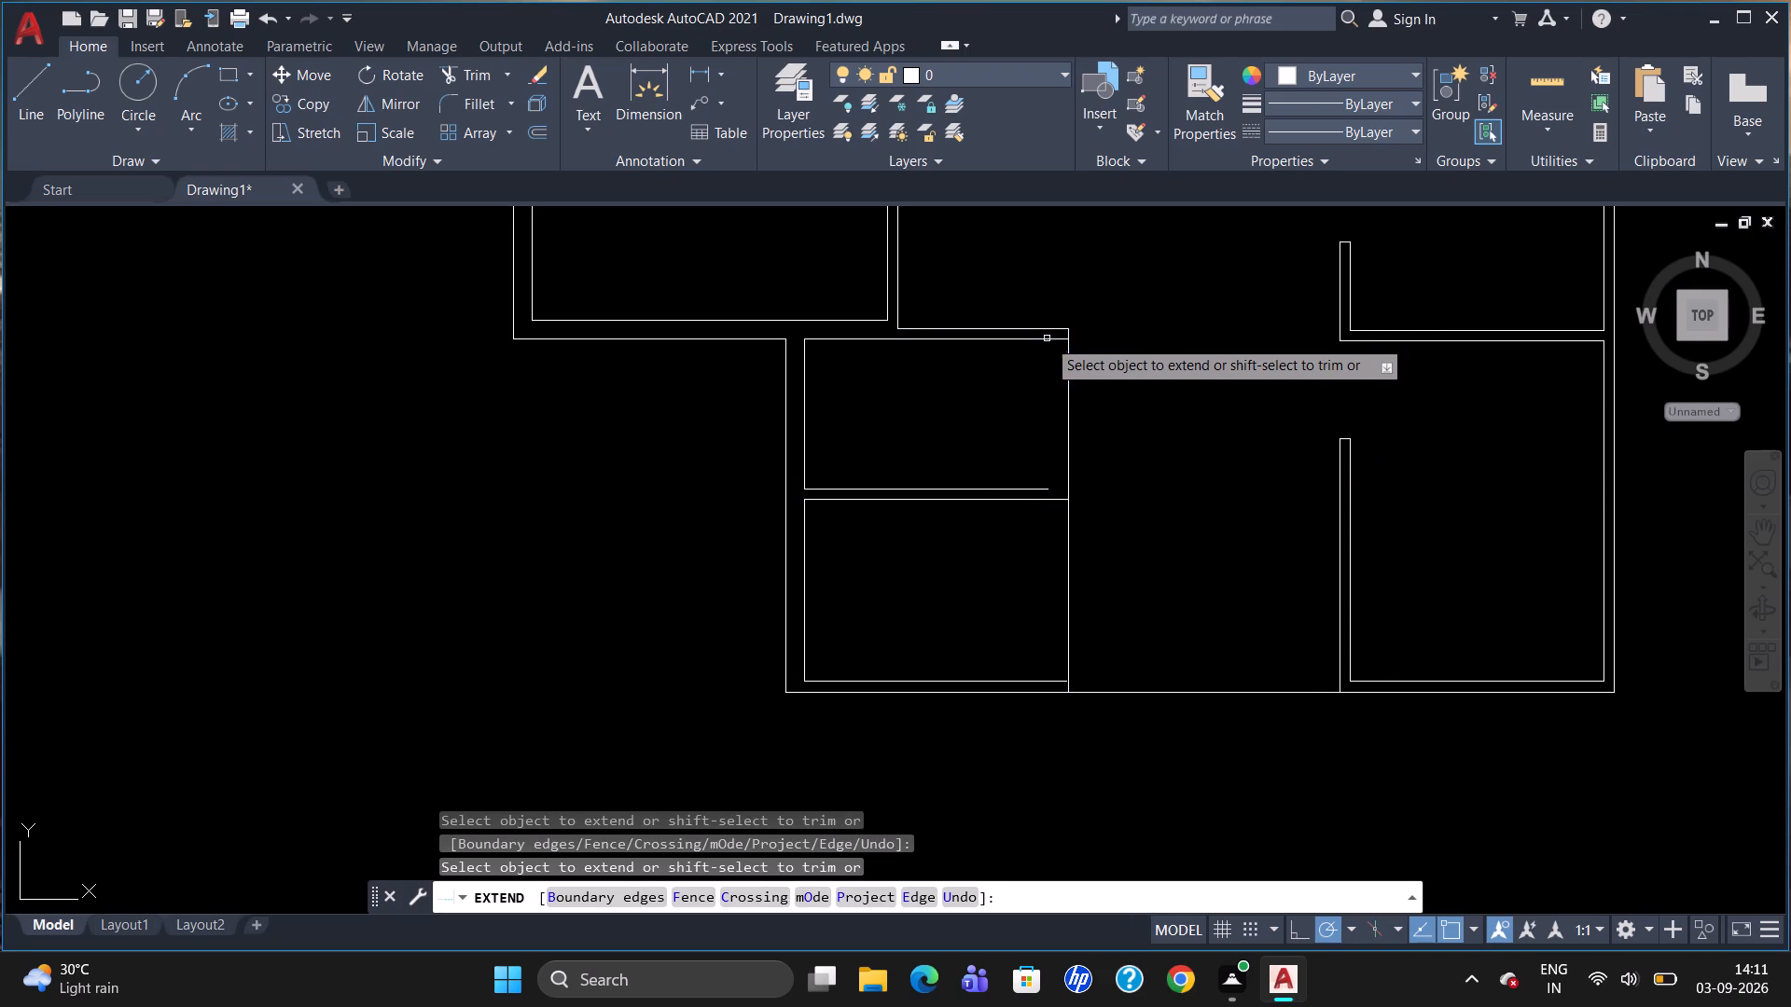
left_click(1035, 490)
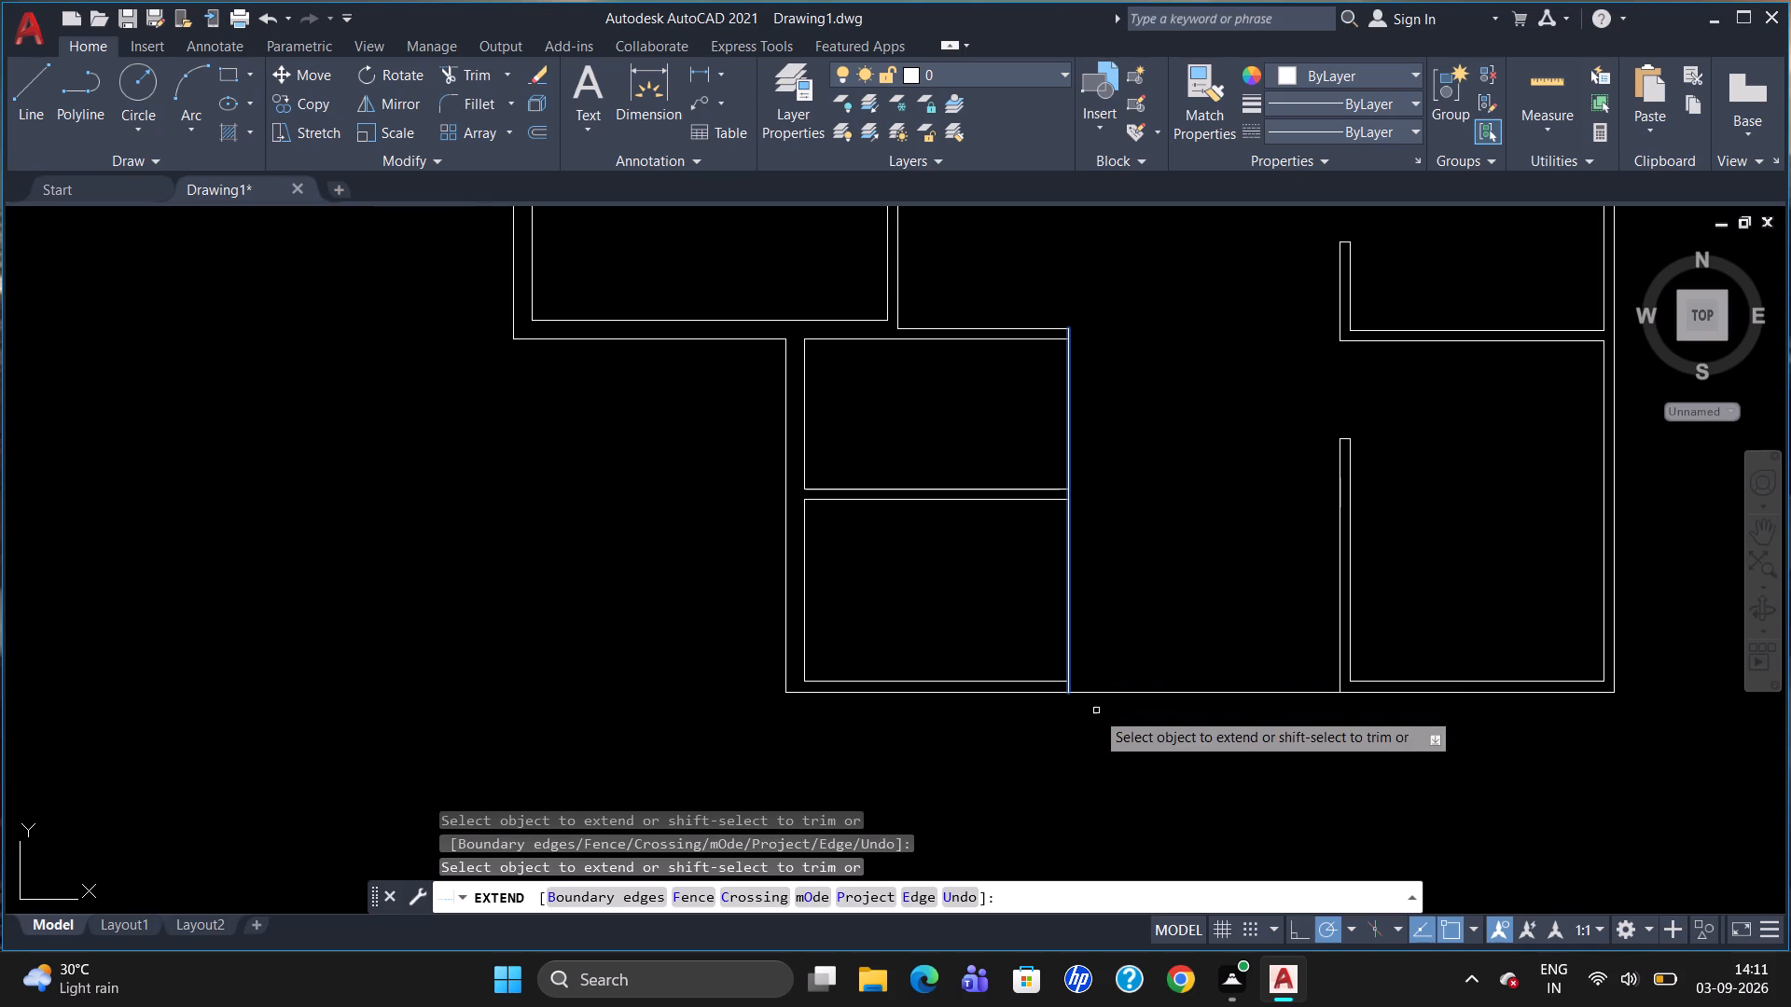
key("Escape")
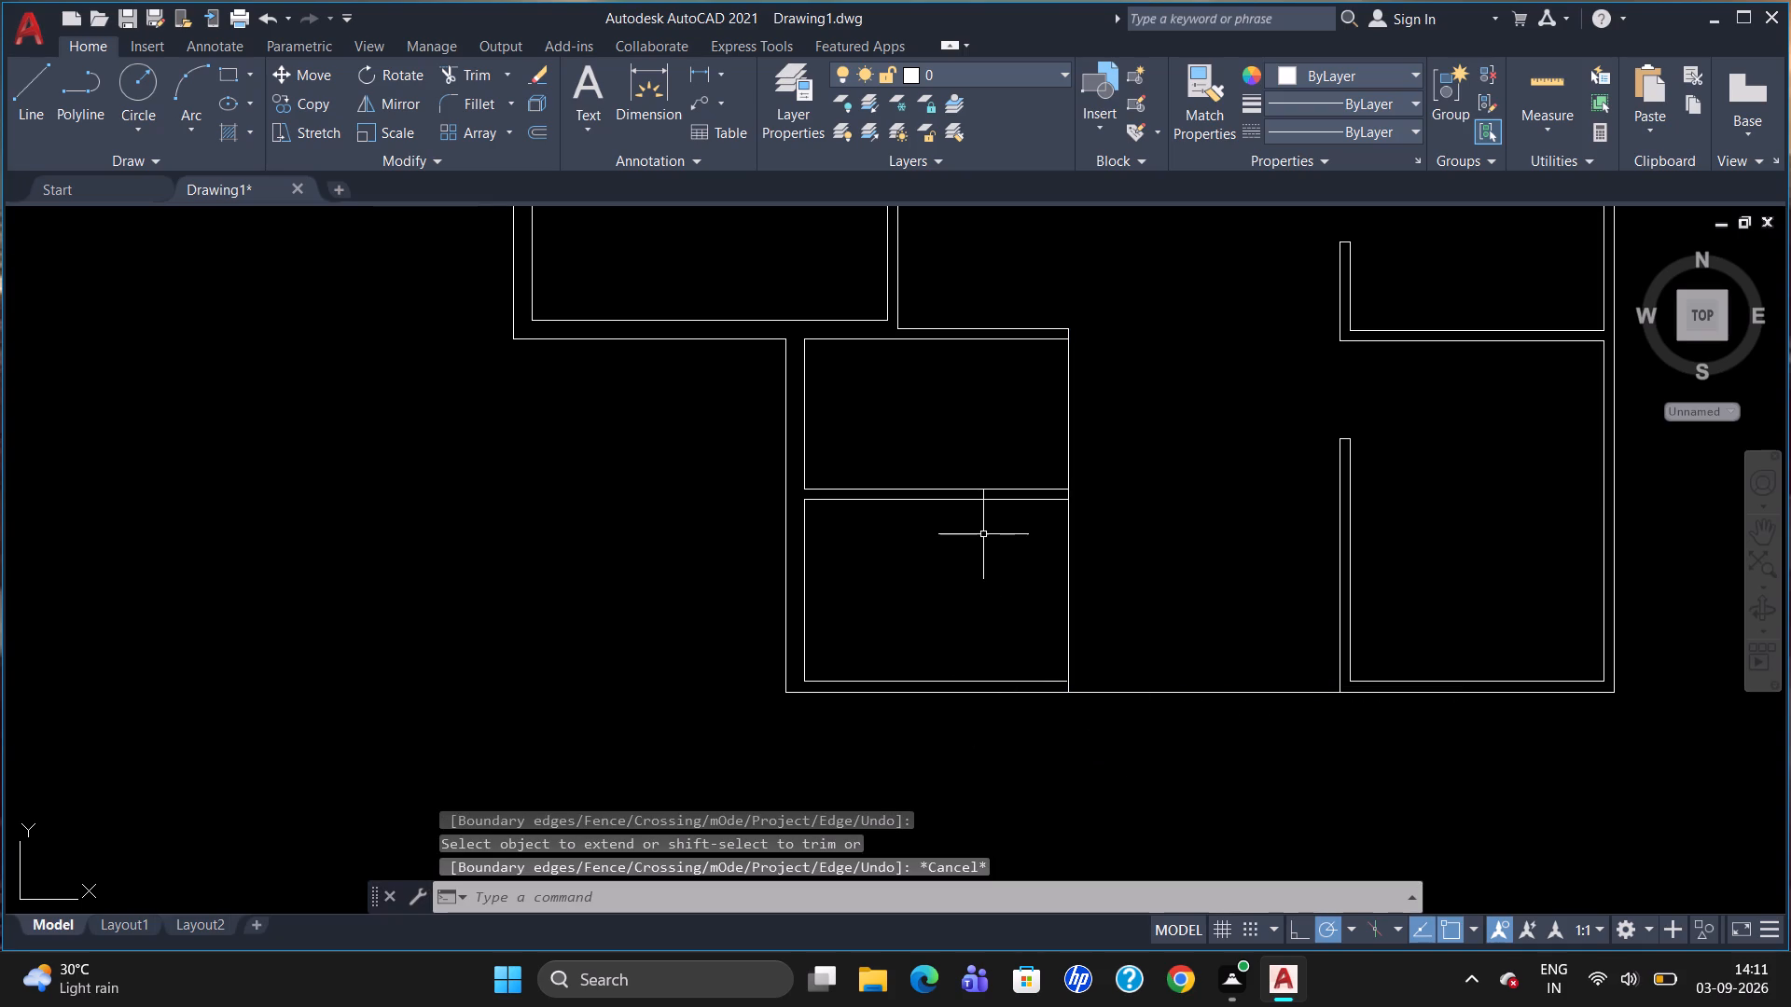
Break the new vertical line at its junction with the small room's inner south wall line.
left_click(1066, 393)
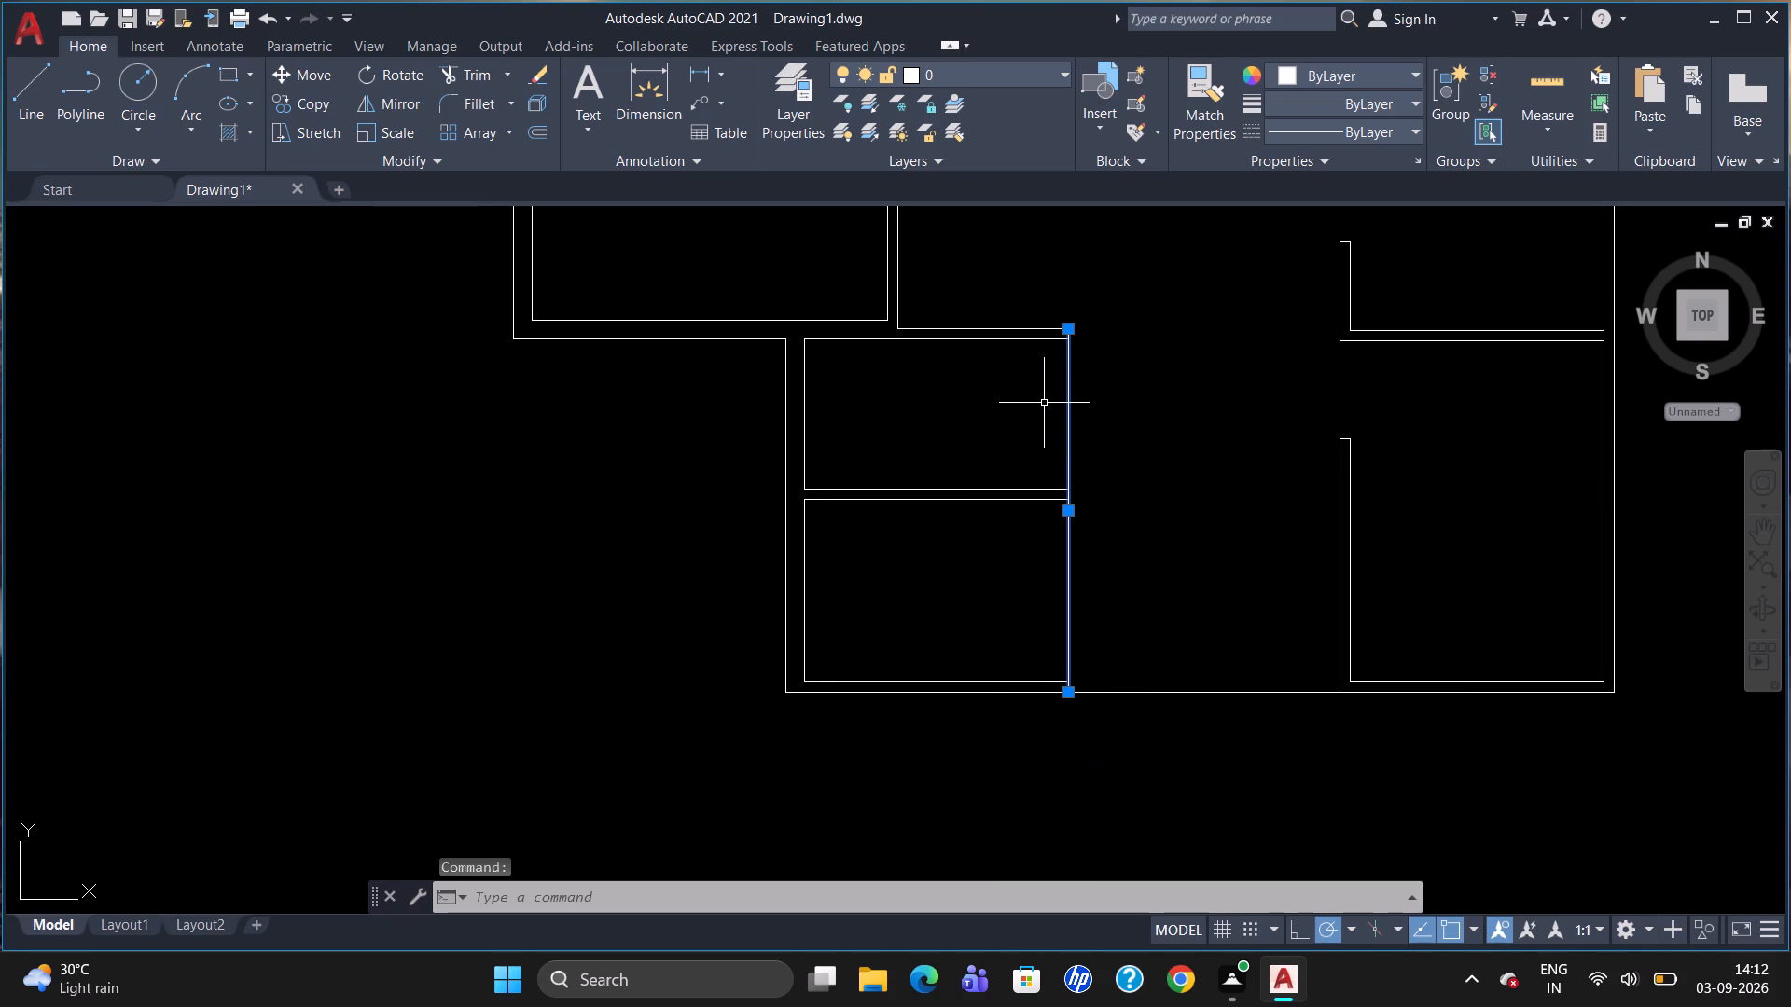
key("Escape")
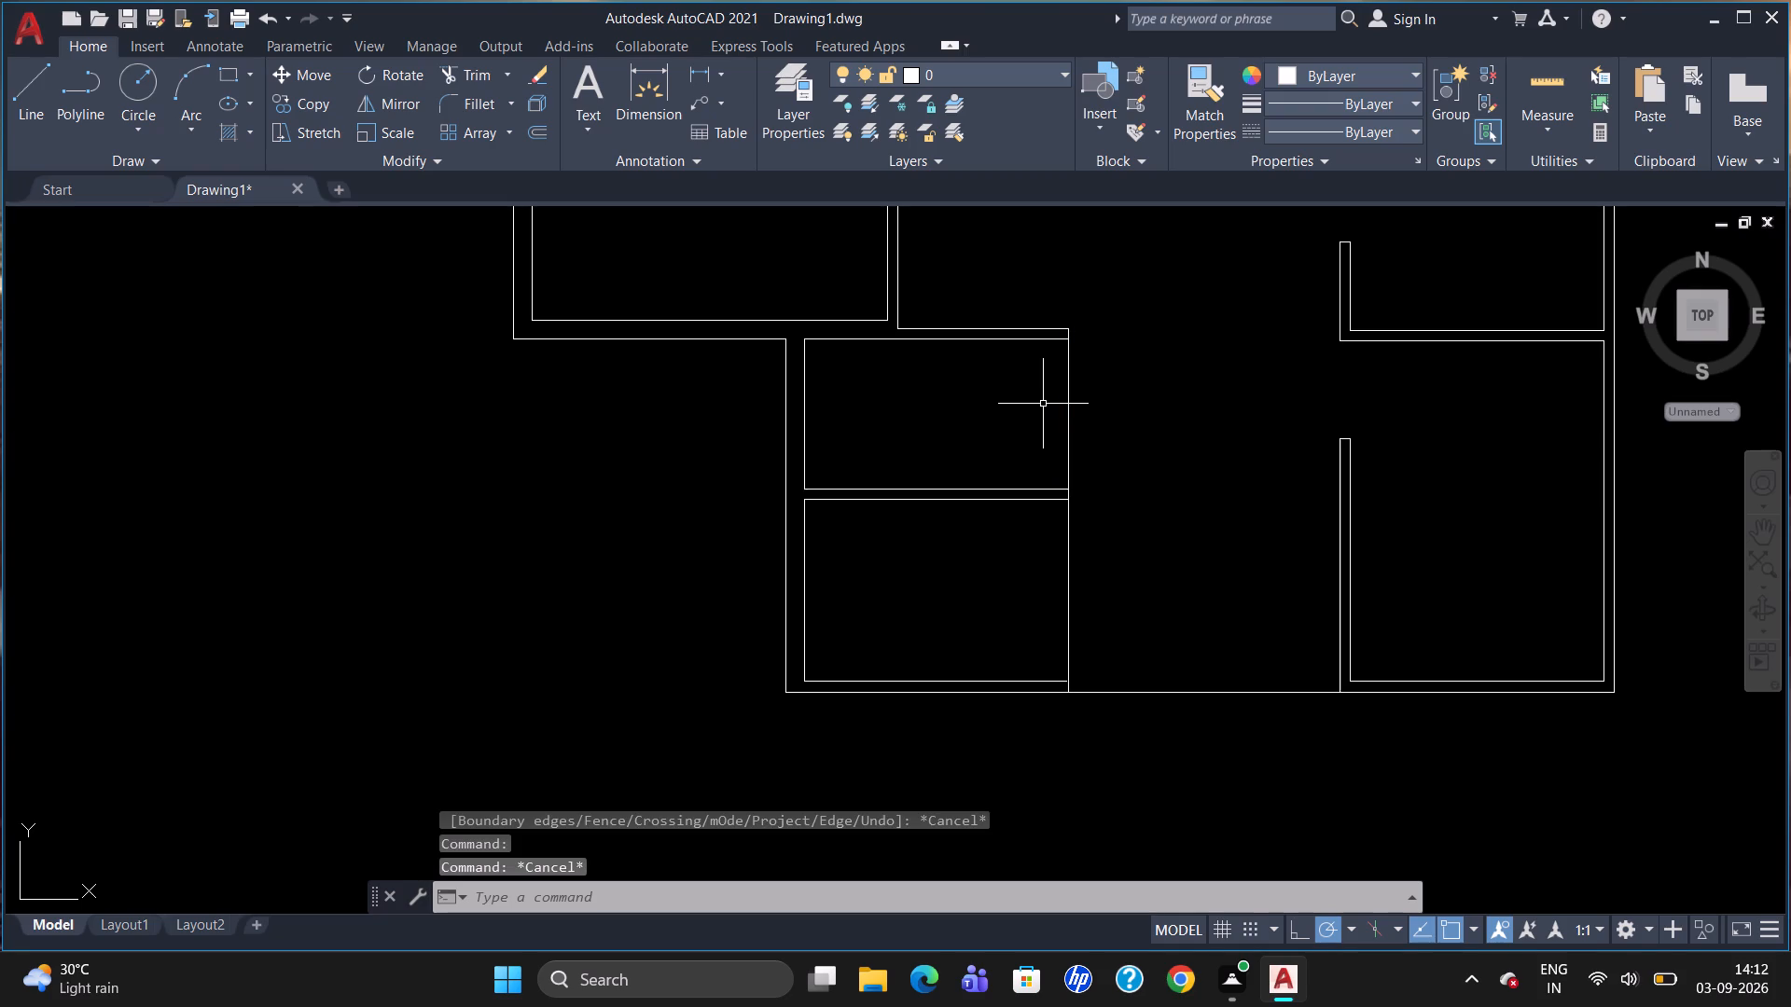
type("BR")
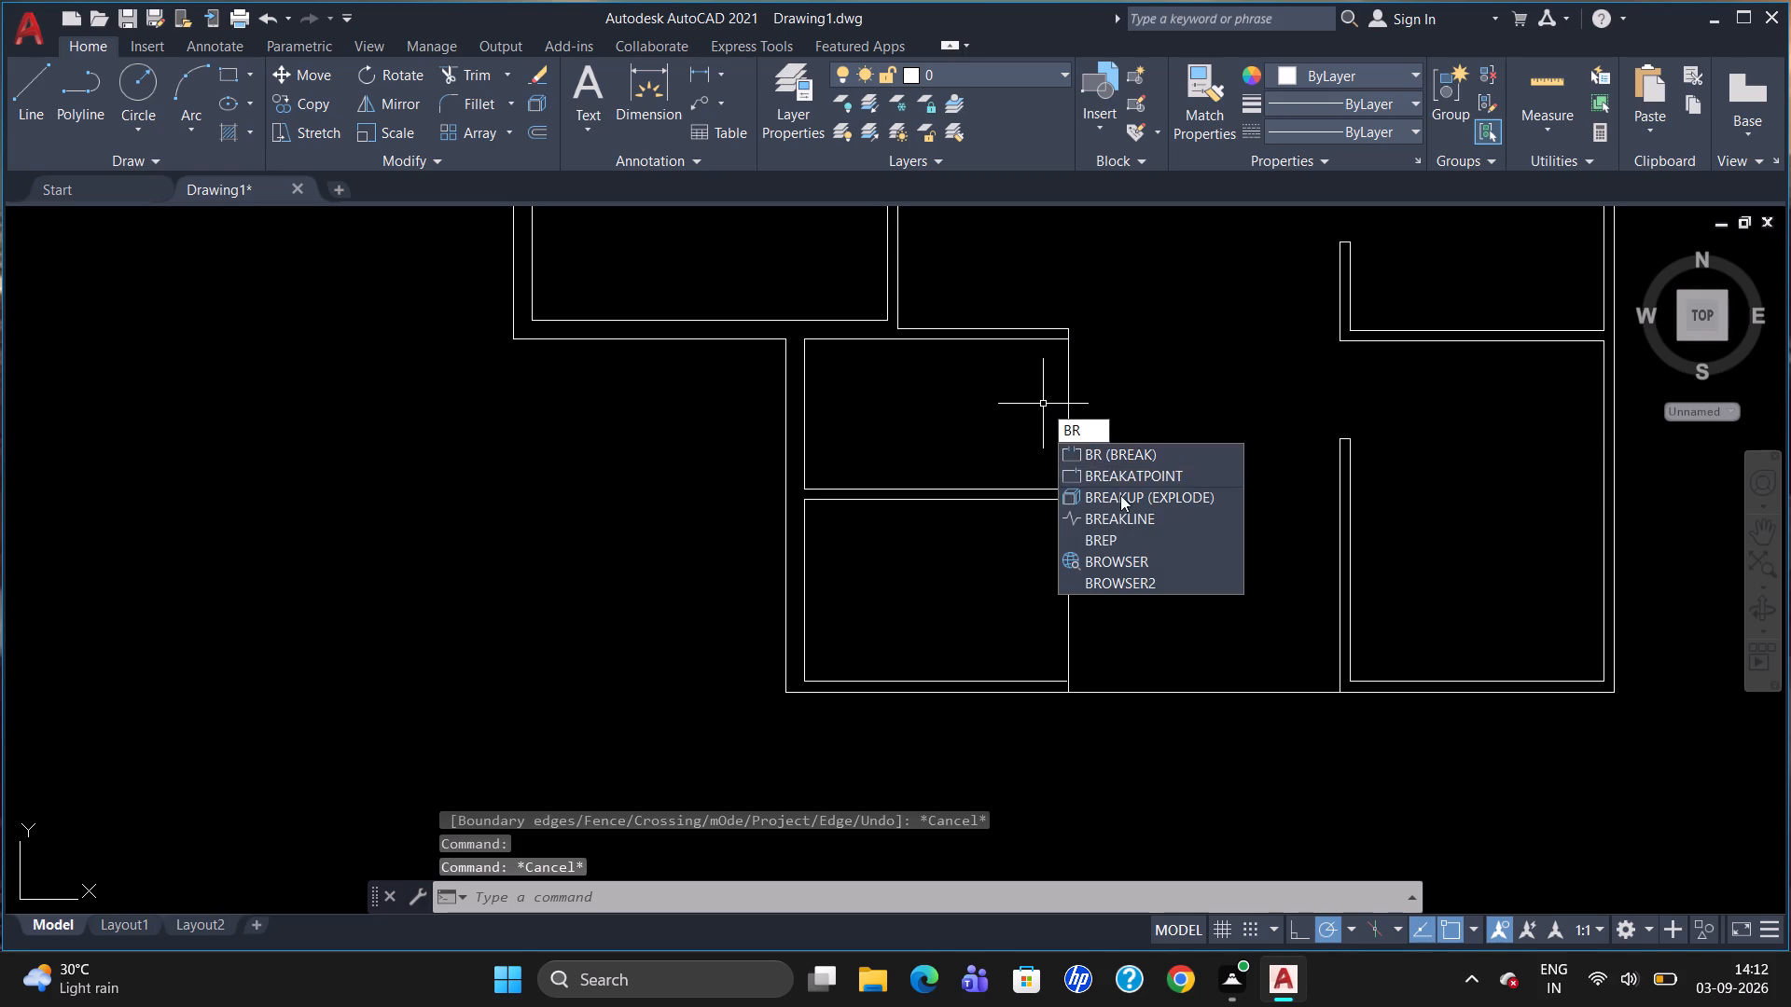
left_click(1123, 473)
left_click(1068, 456)
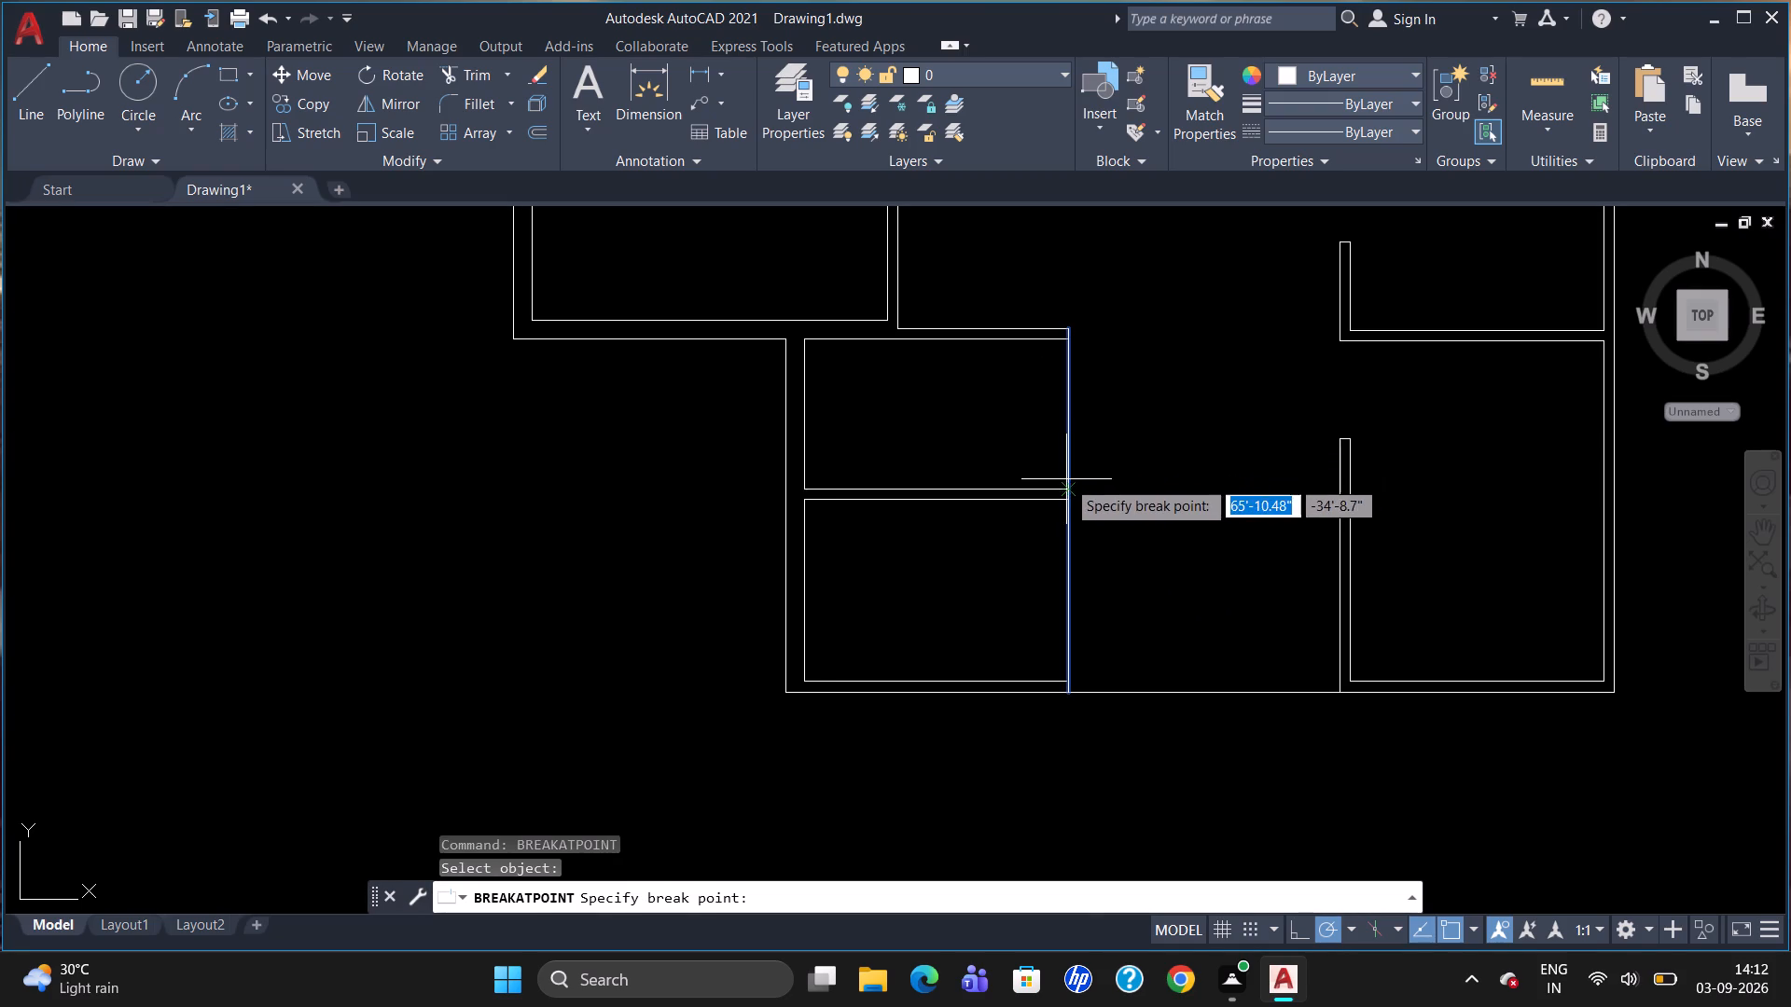
left_click(1064, 484)
Break the vertical line at its junction with the small room's inner north wall line.
type("BR")
left_click(1107, 553)
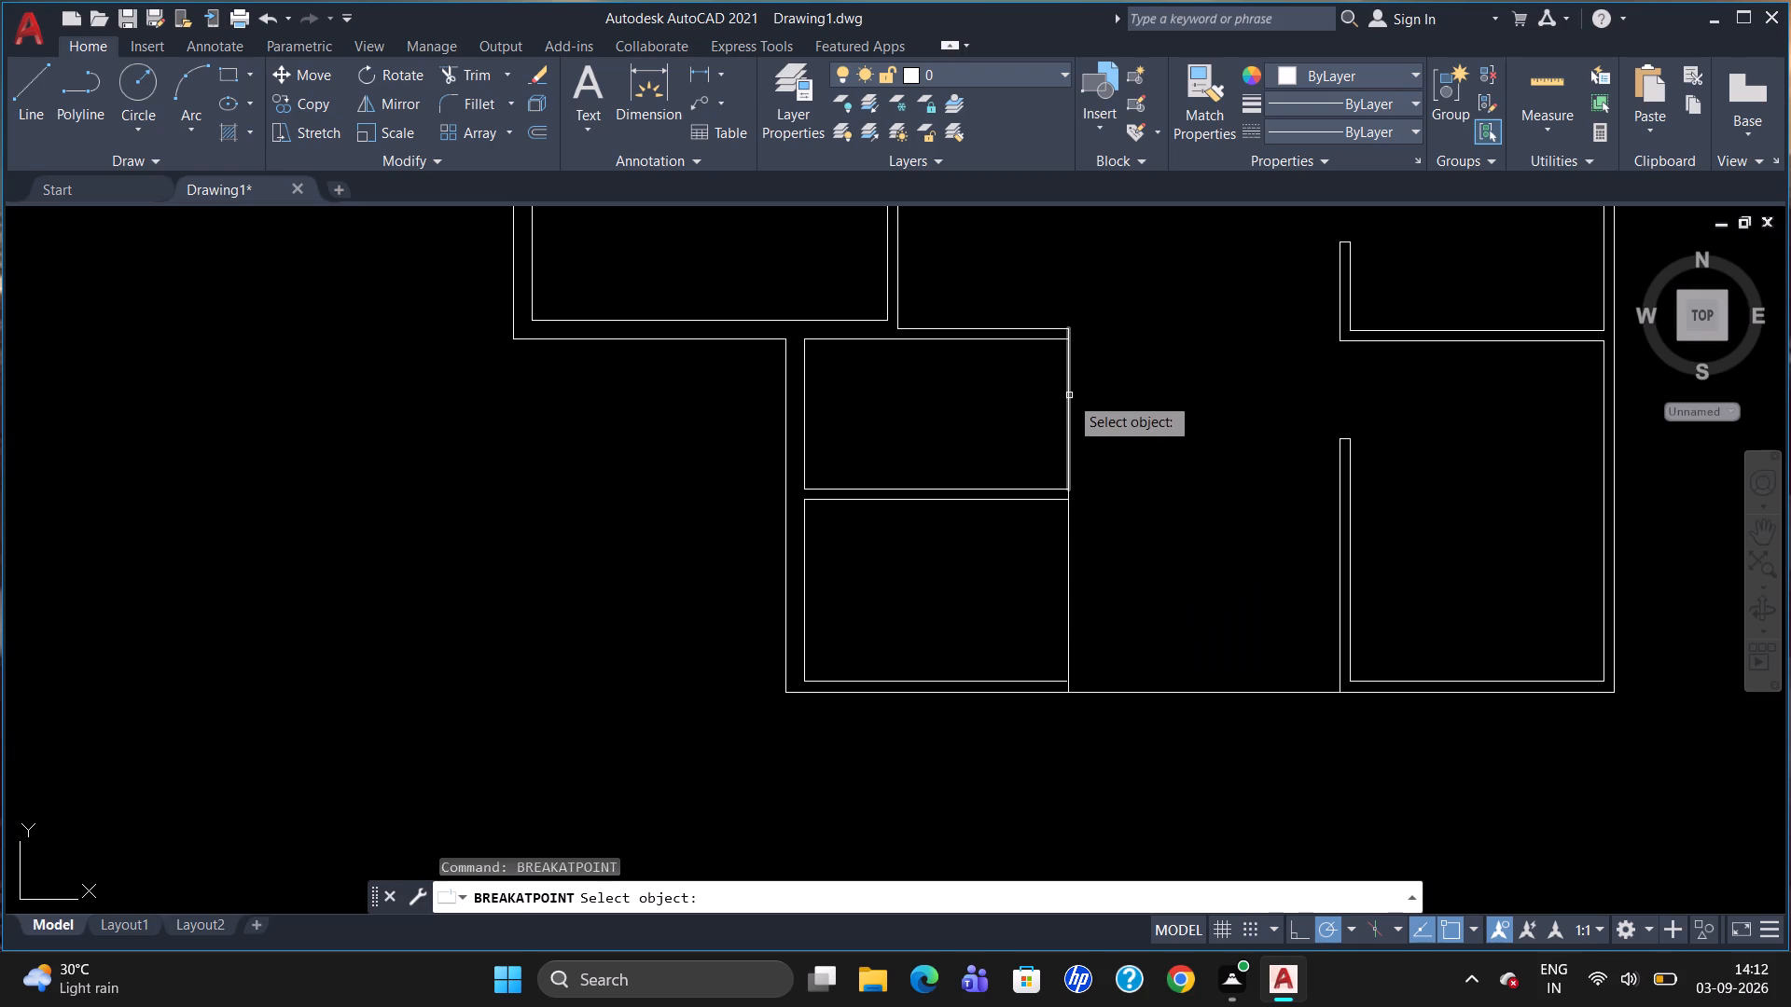
left_click(1069, 395)
left_click(1063, 340)
Offset the broken vertical segment between the small room's inner north and south wall lines 5" to the west.
key("o")
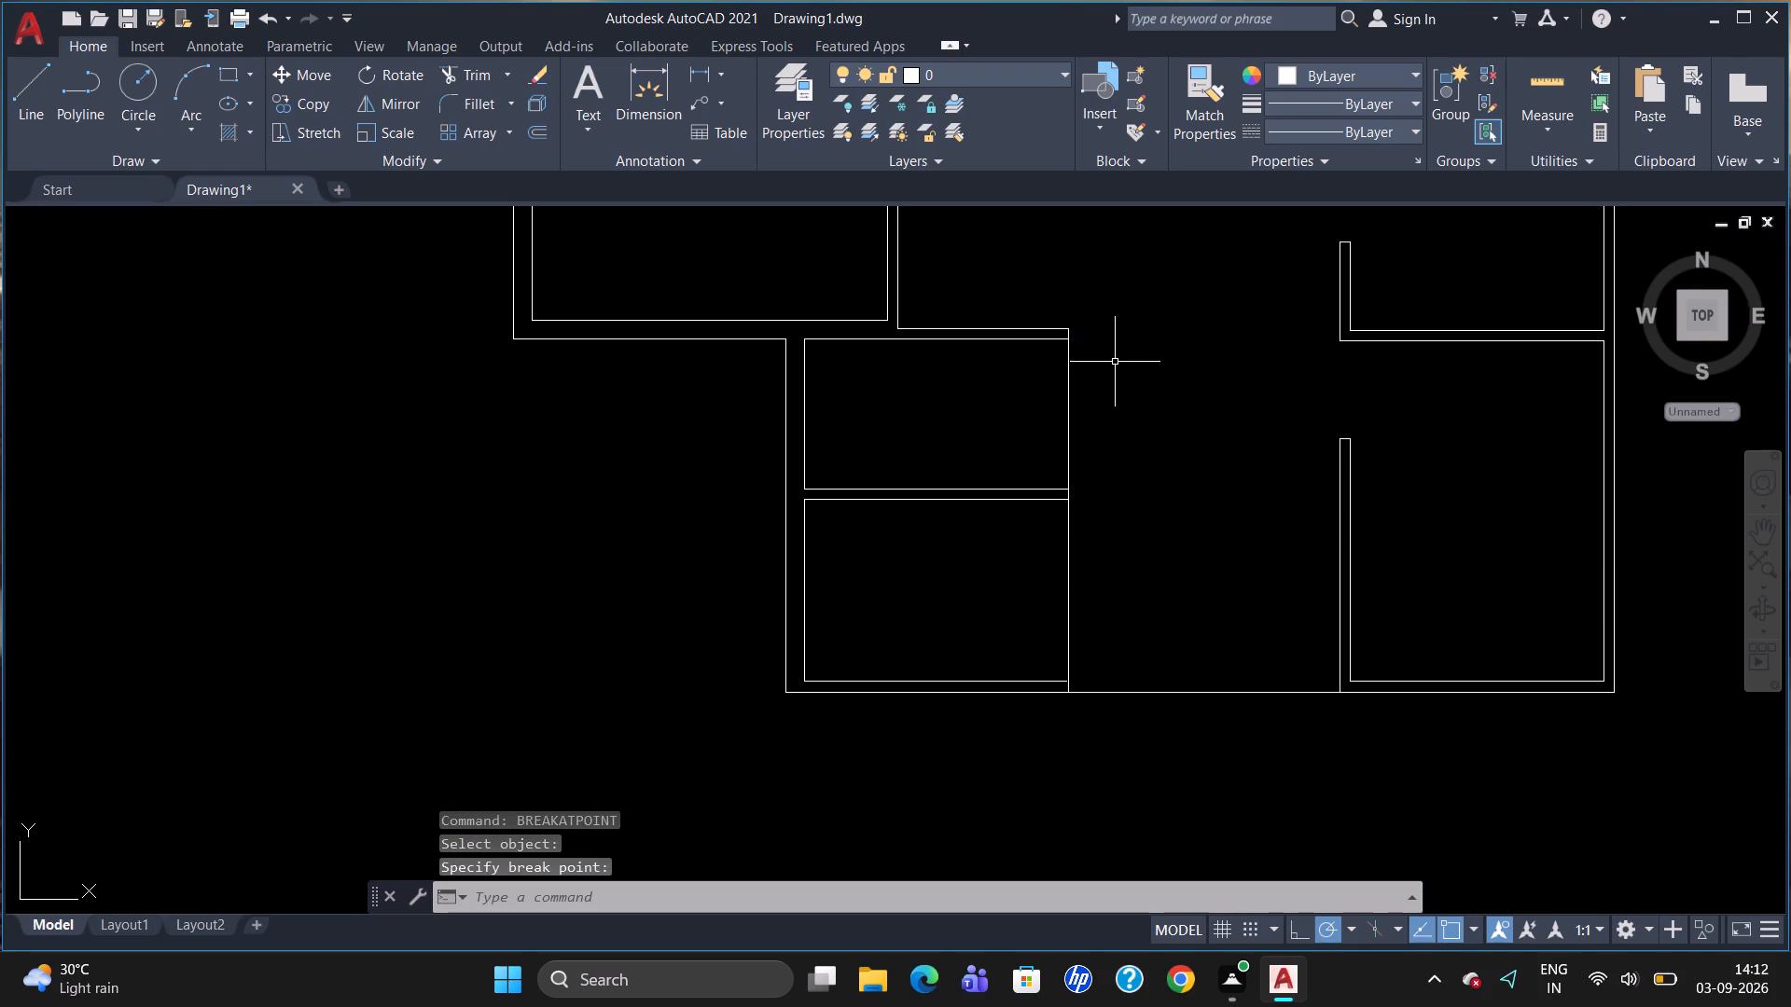
key("Return")
key("5")
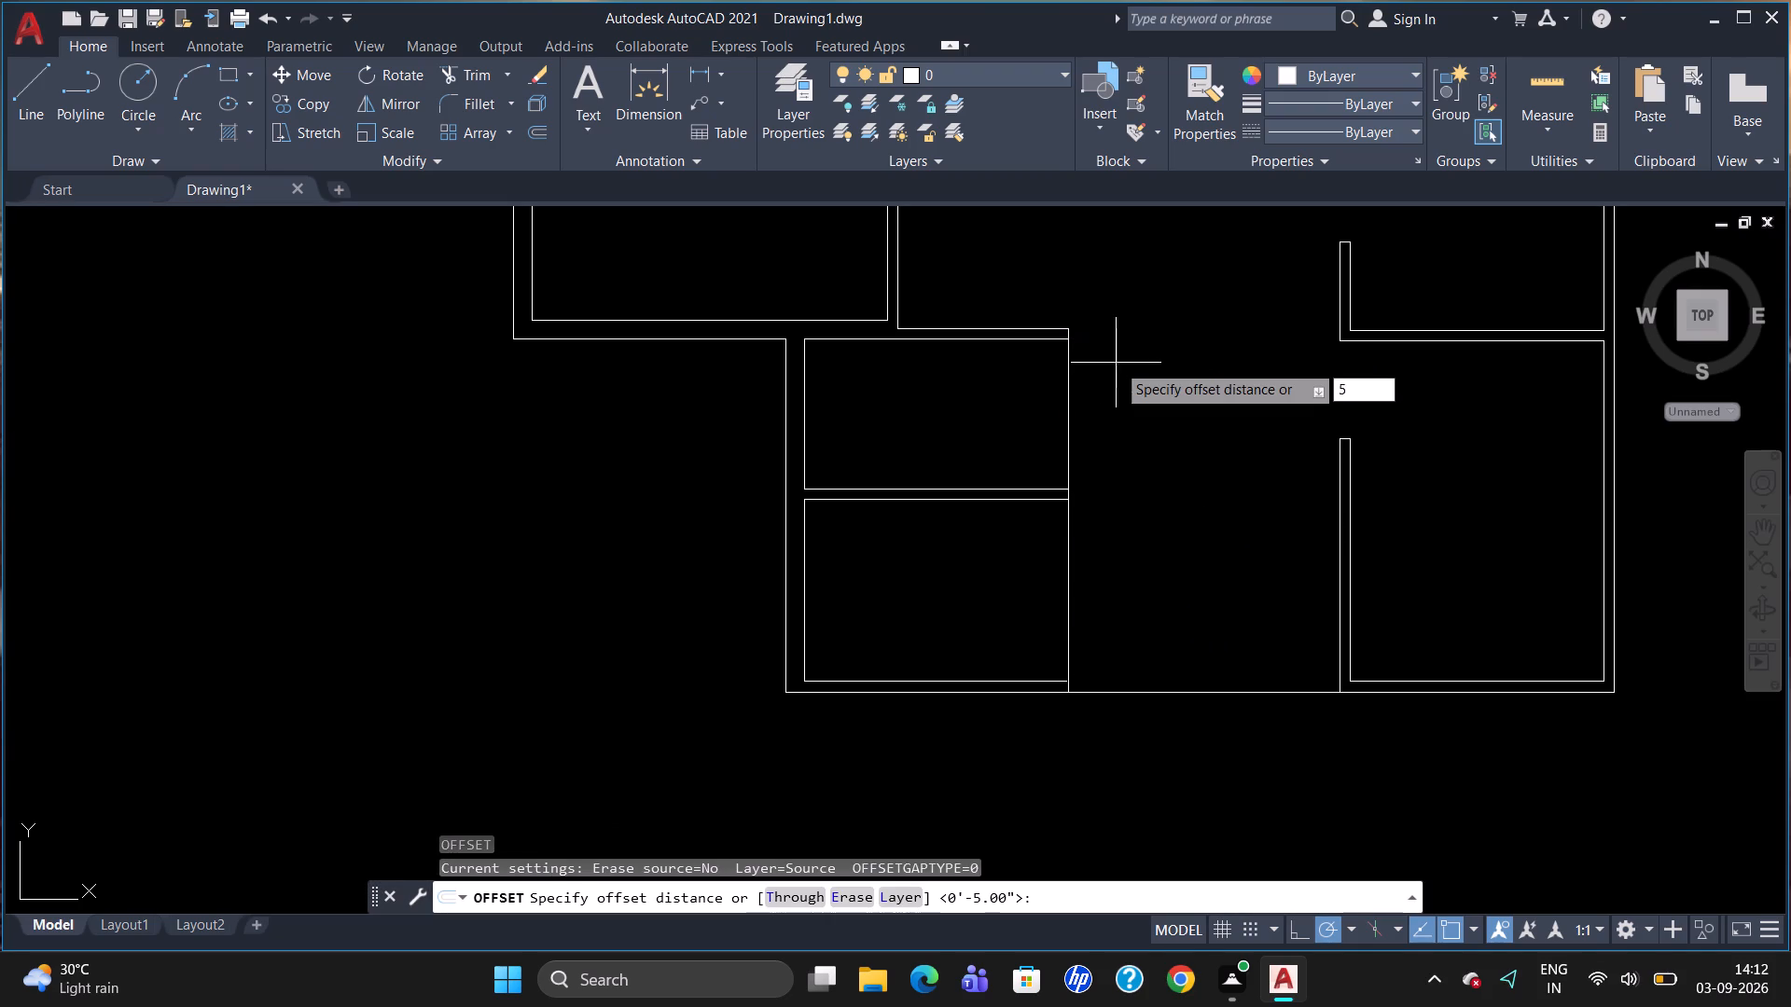
key("shift+quotedbl")
key("Return")
left_click(1068, 406)
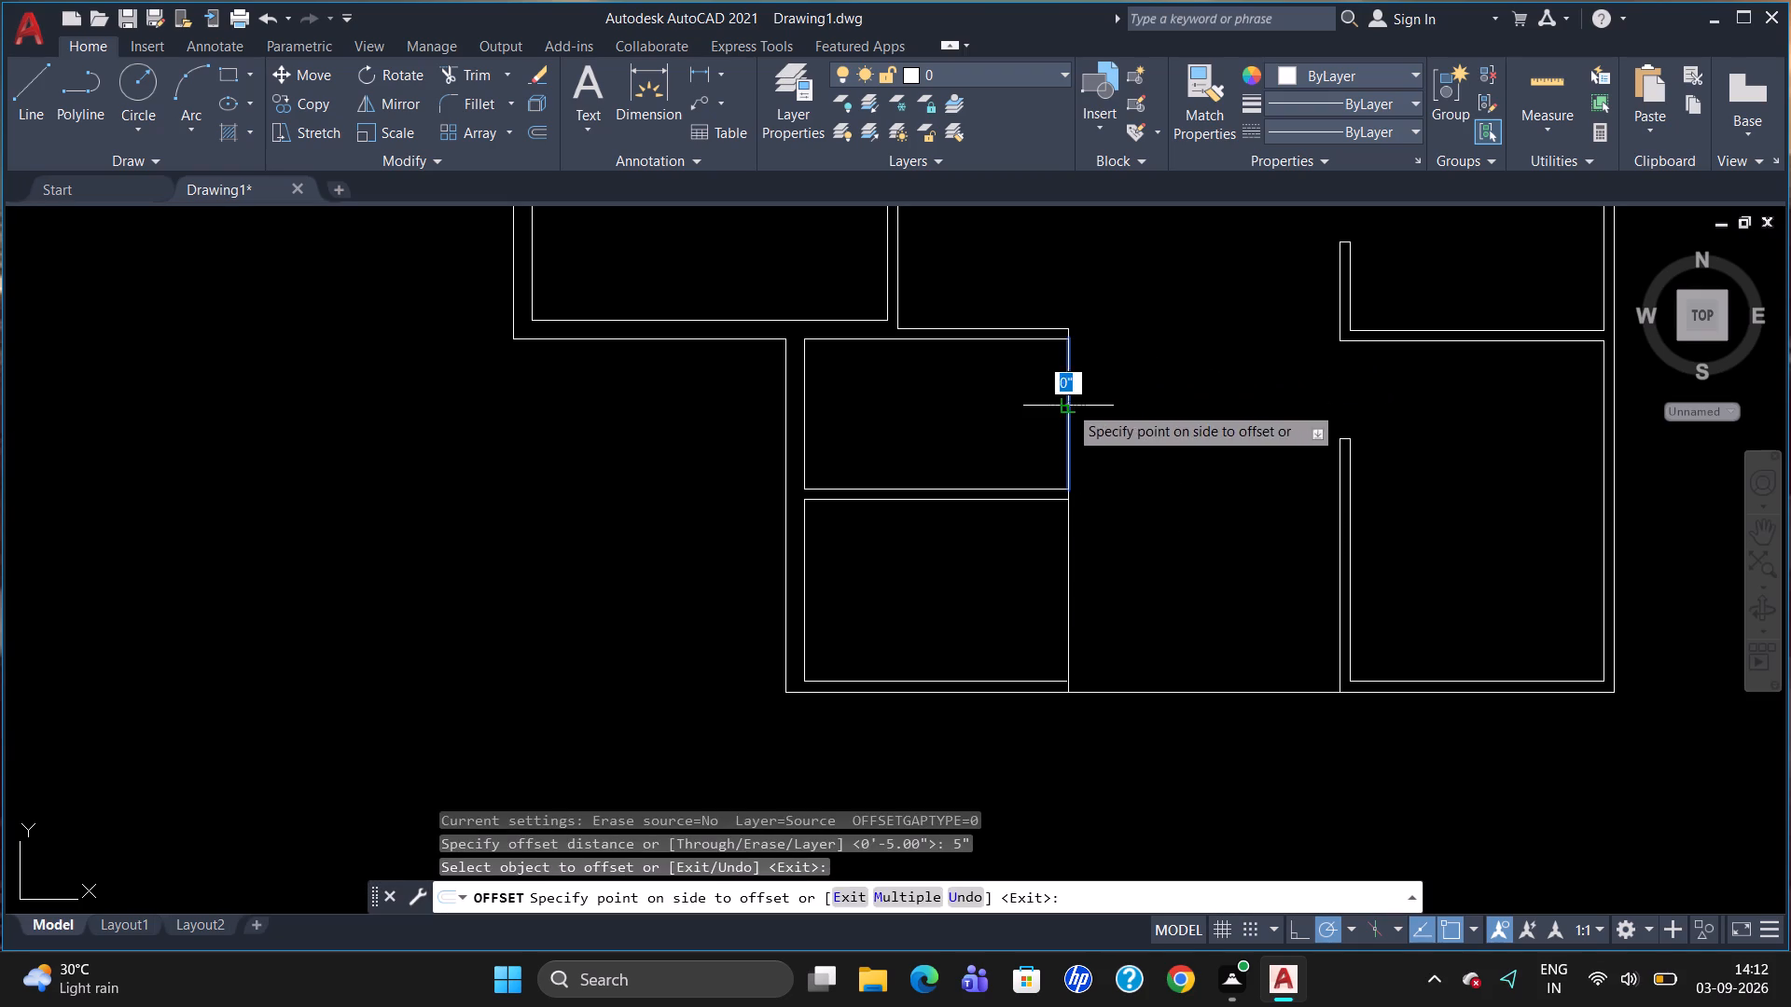
left_click(1007, 425)
key("Escape")
Trim the inner north and south line stubs inside the small room's east wall and remove the vertical line south of the room.
type("TR")
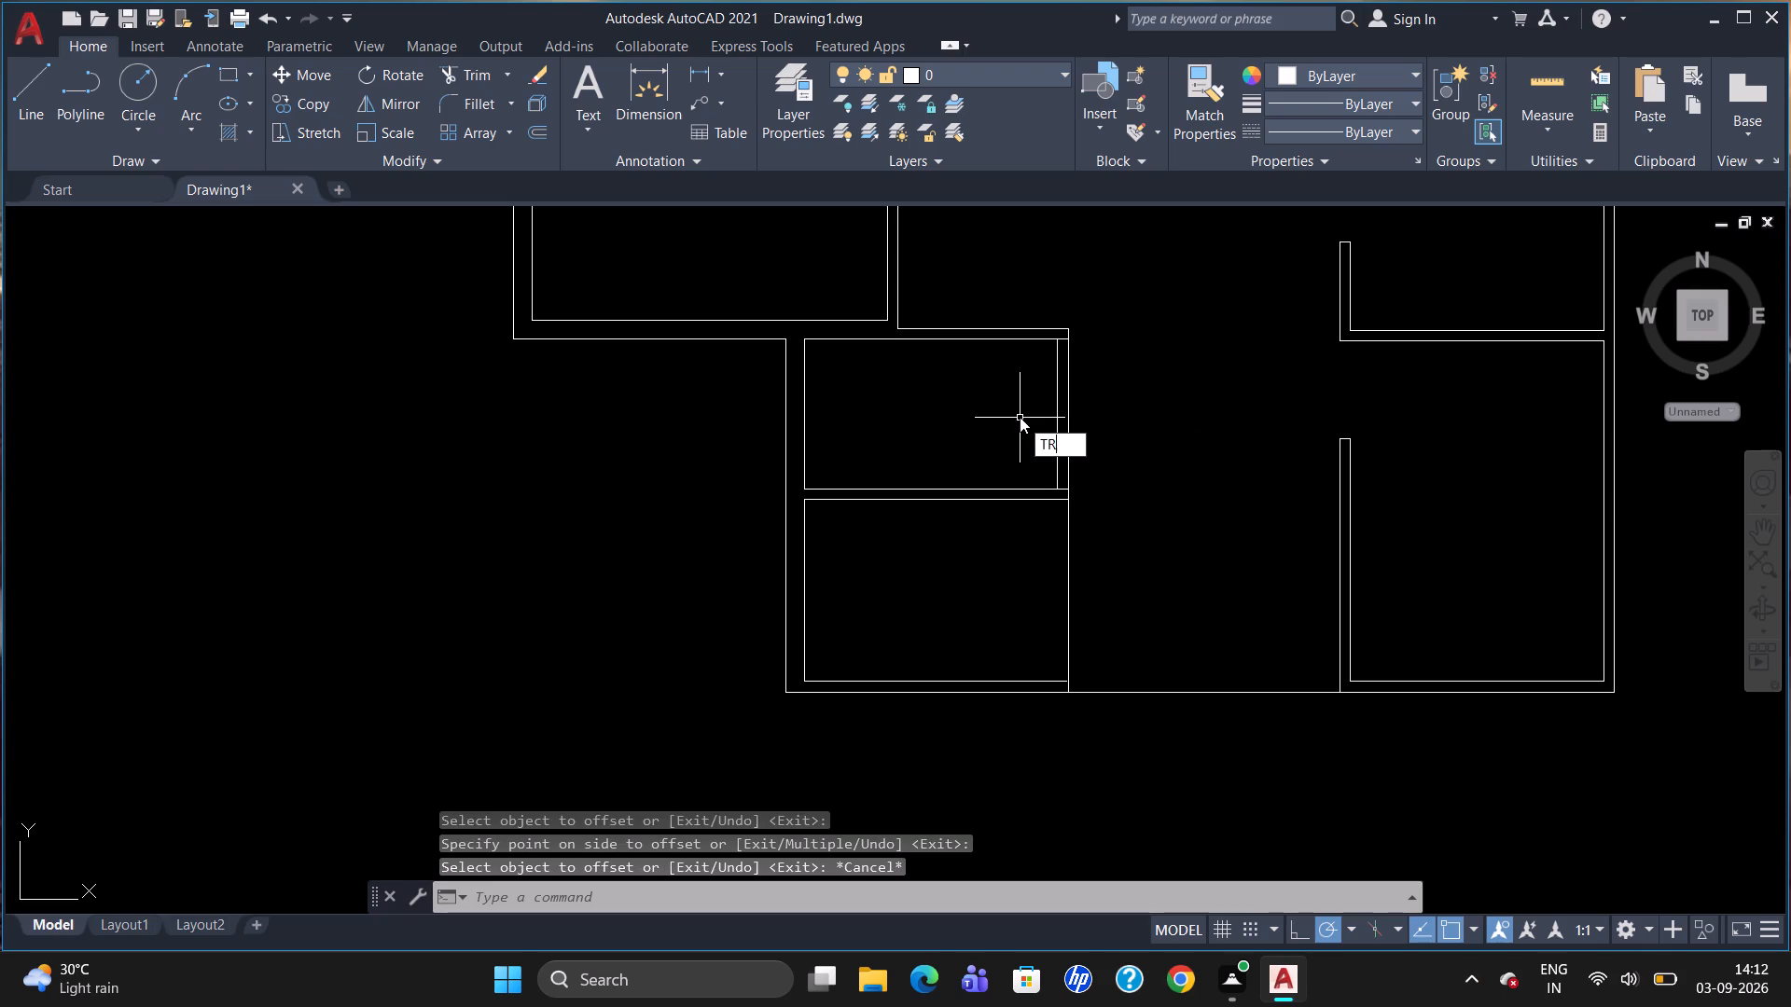
key("Return")
key("Return")
scroll(1063, 332, "up", 2)
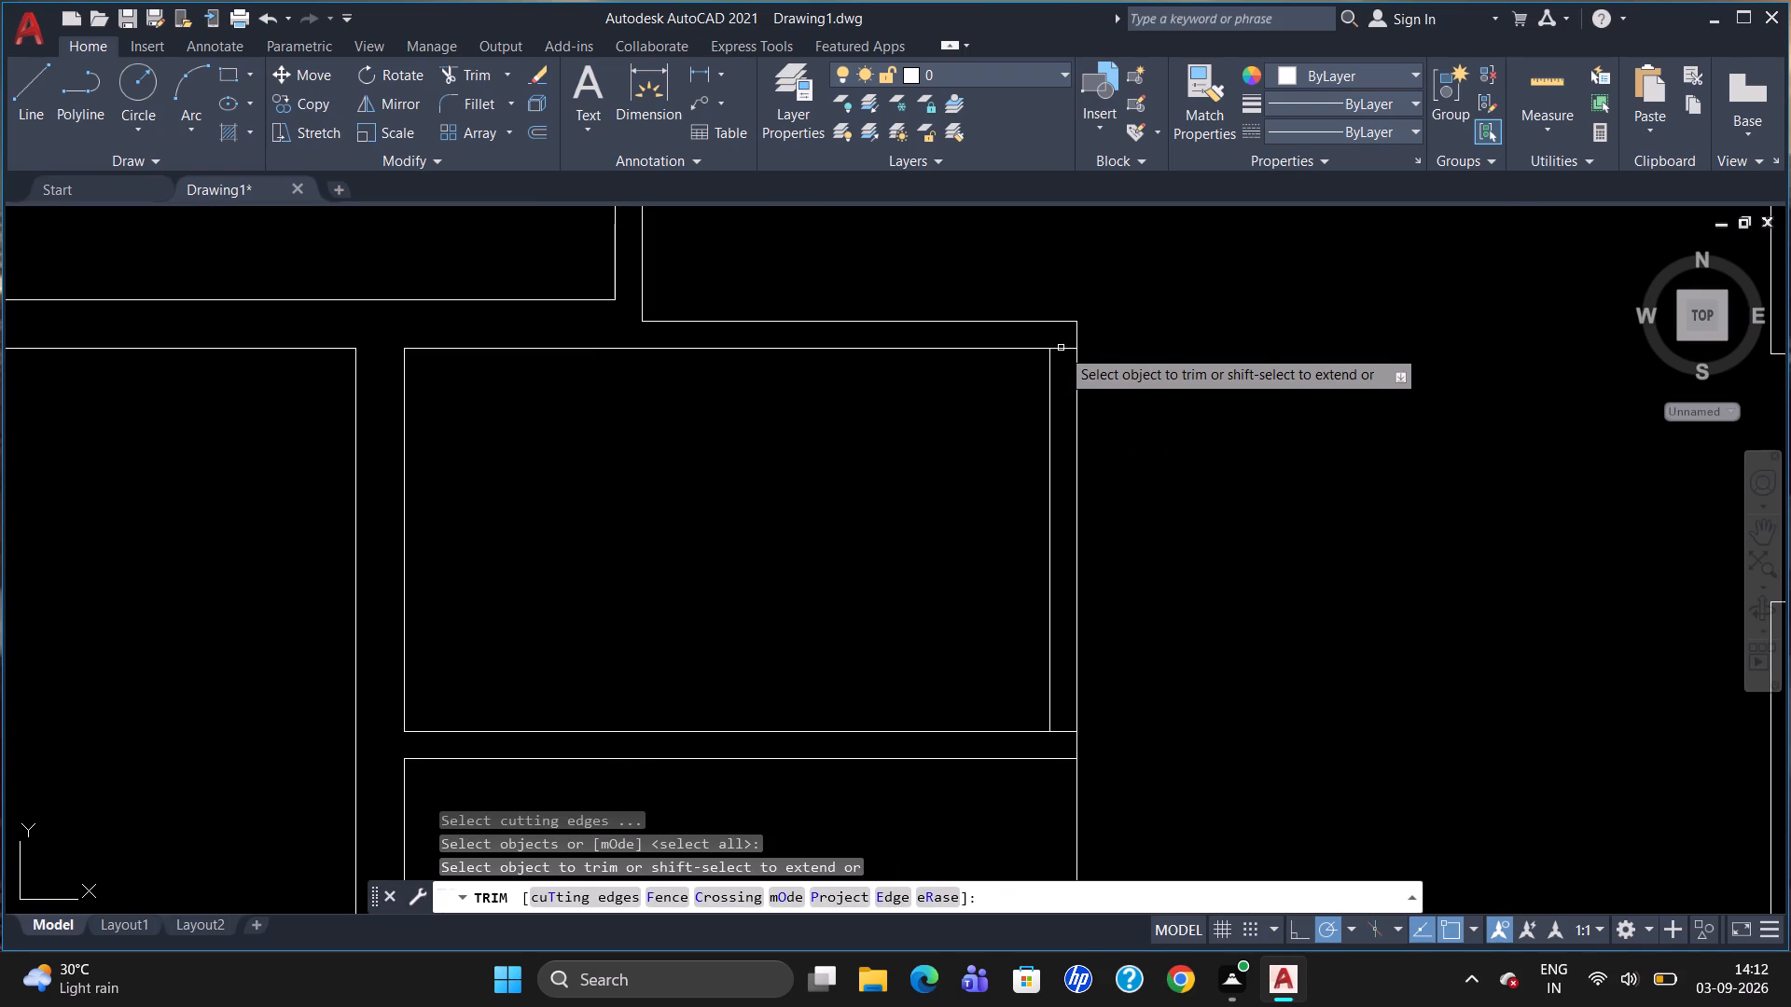
left_click(1061, 348)
scroll(1067, 370, "down", 1)
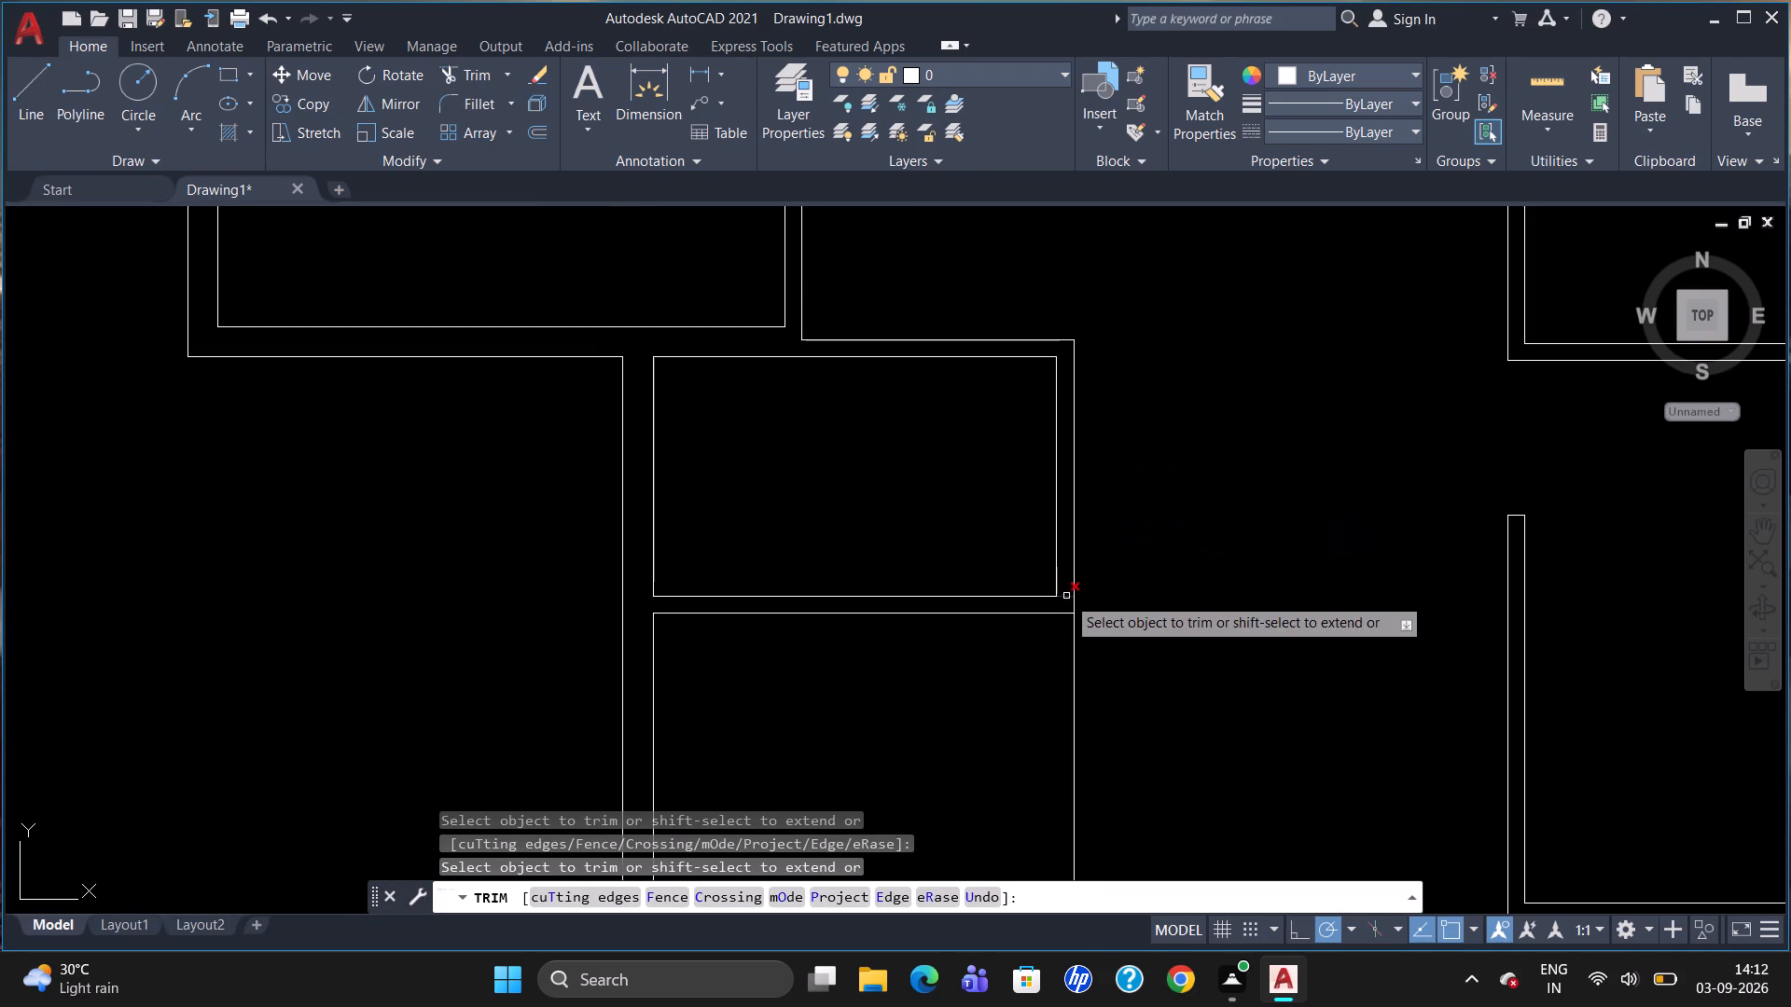
left_click(1065, 594)
scroll(1152, 435, "down", 2)
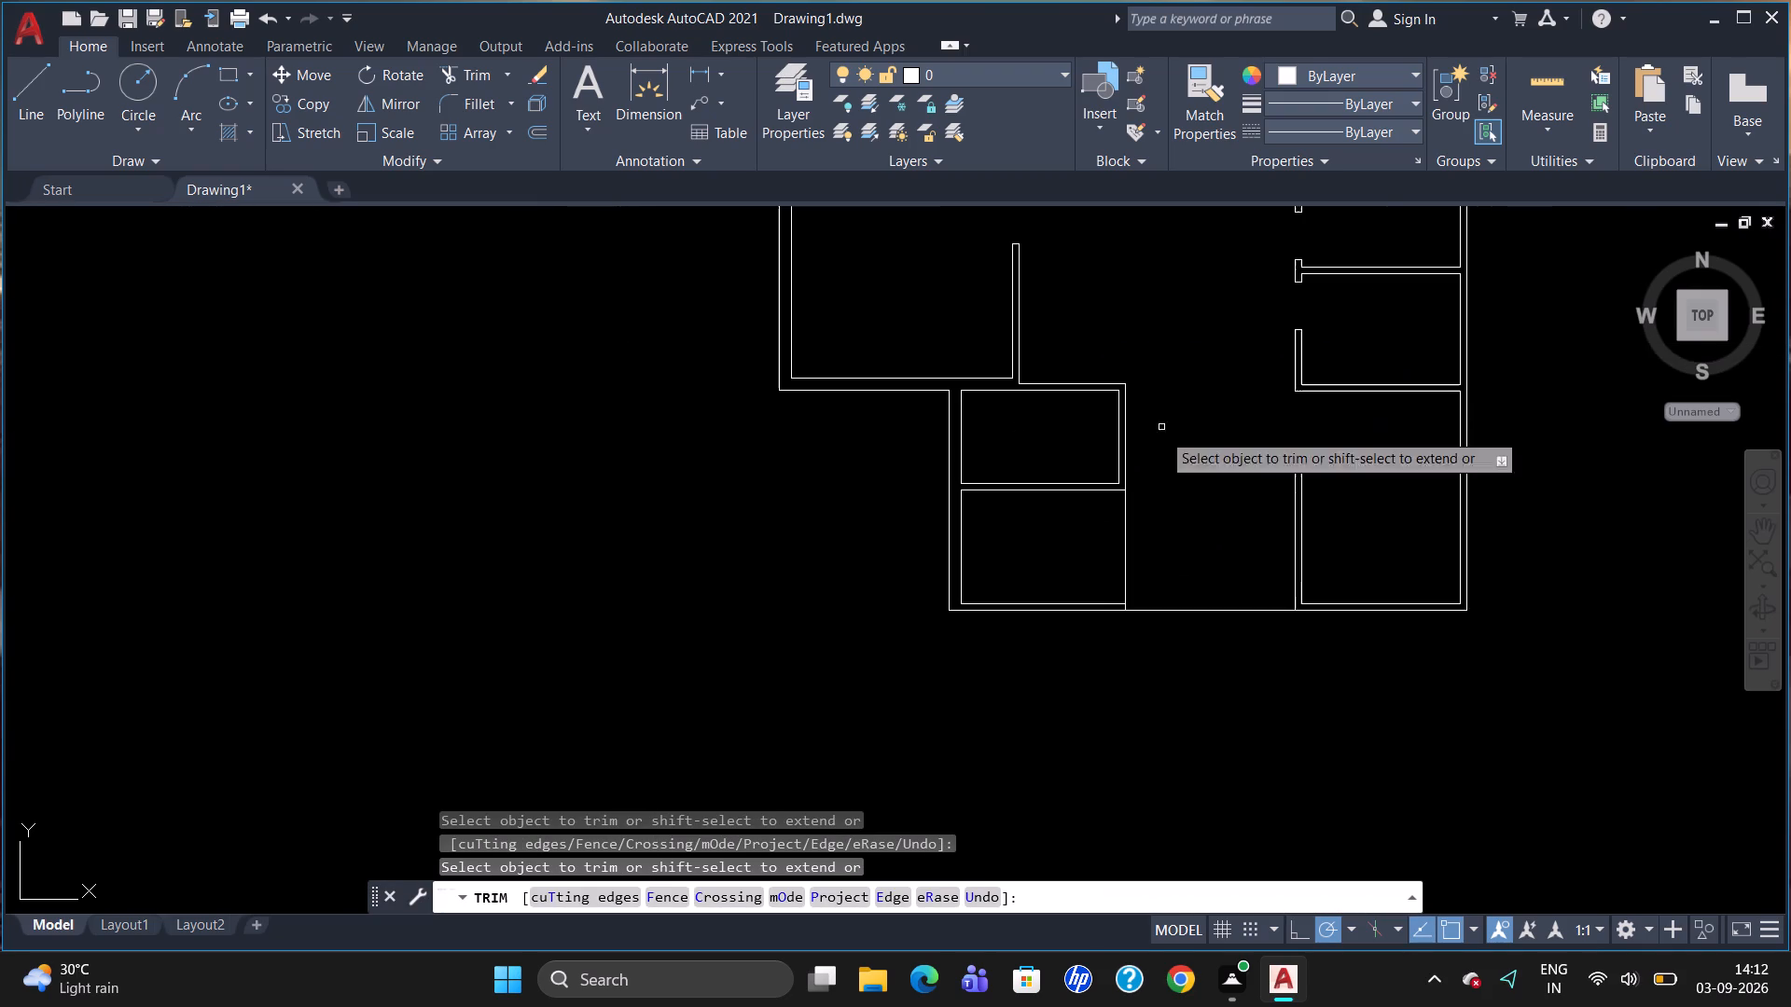
left_click(1122, 548)
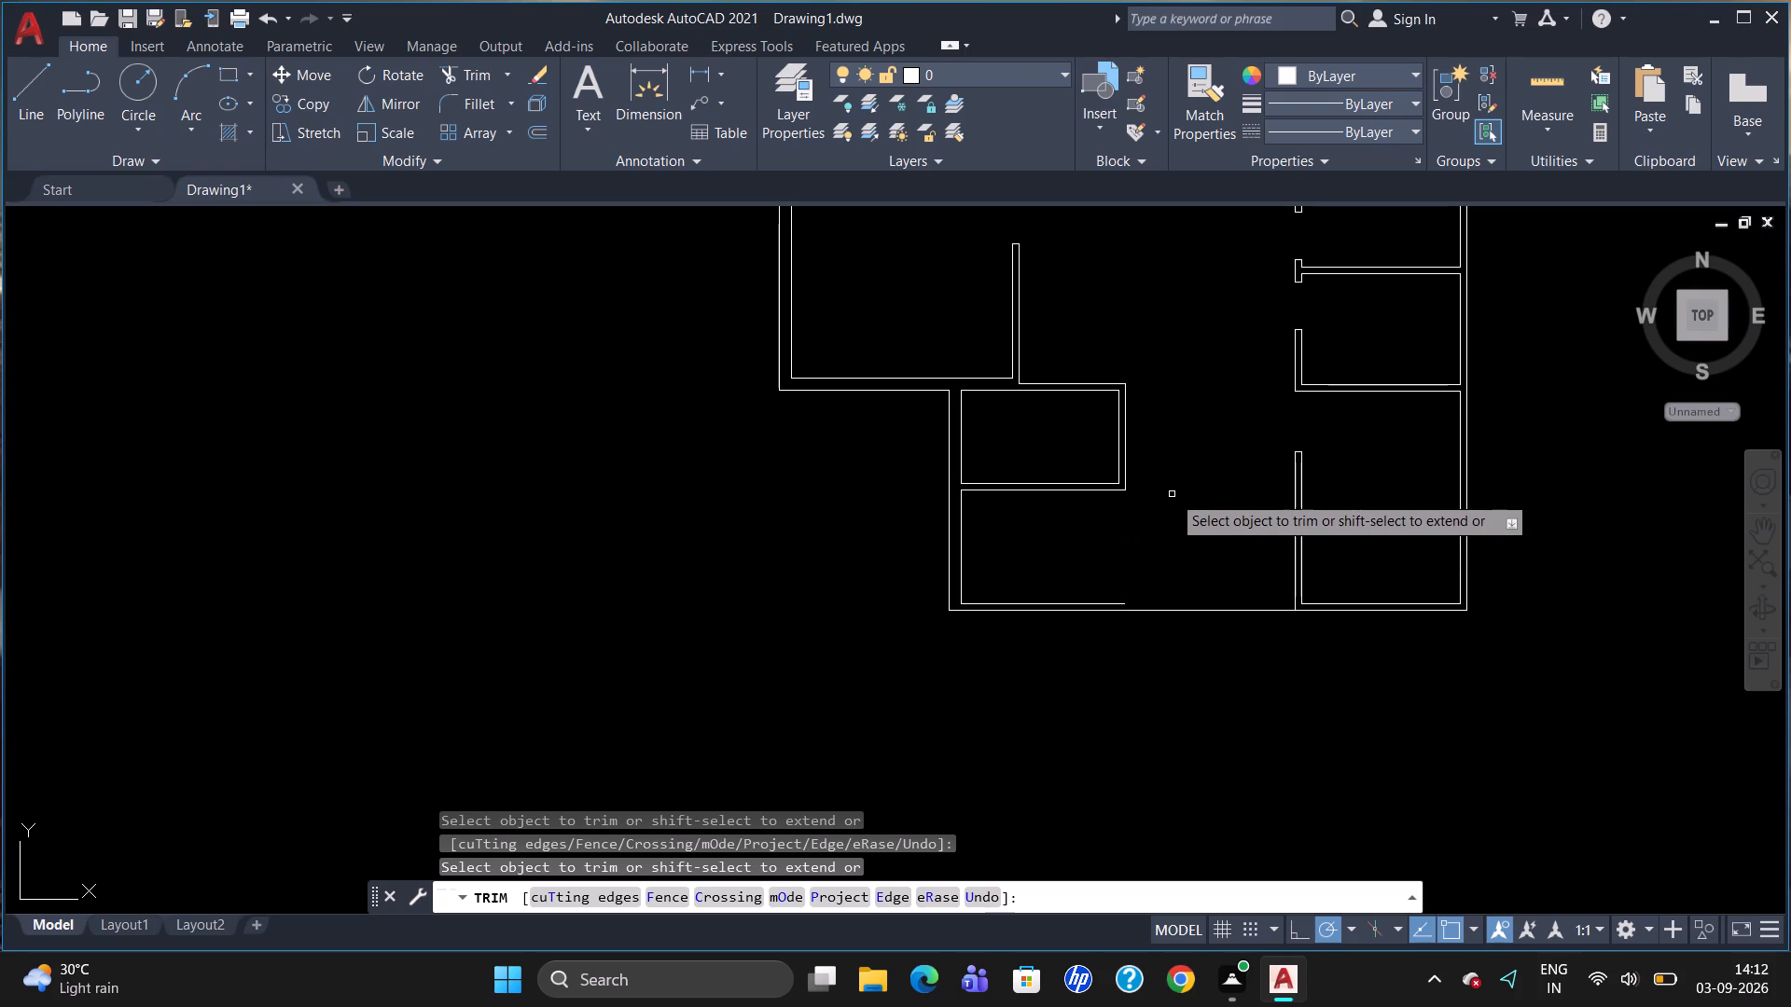
key("Escape")
Draw a short vertical line about 5" long closing the inner south wall line's east end to the outer south wall line.
scroll(1128, 604, "up", 2)
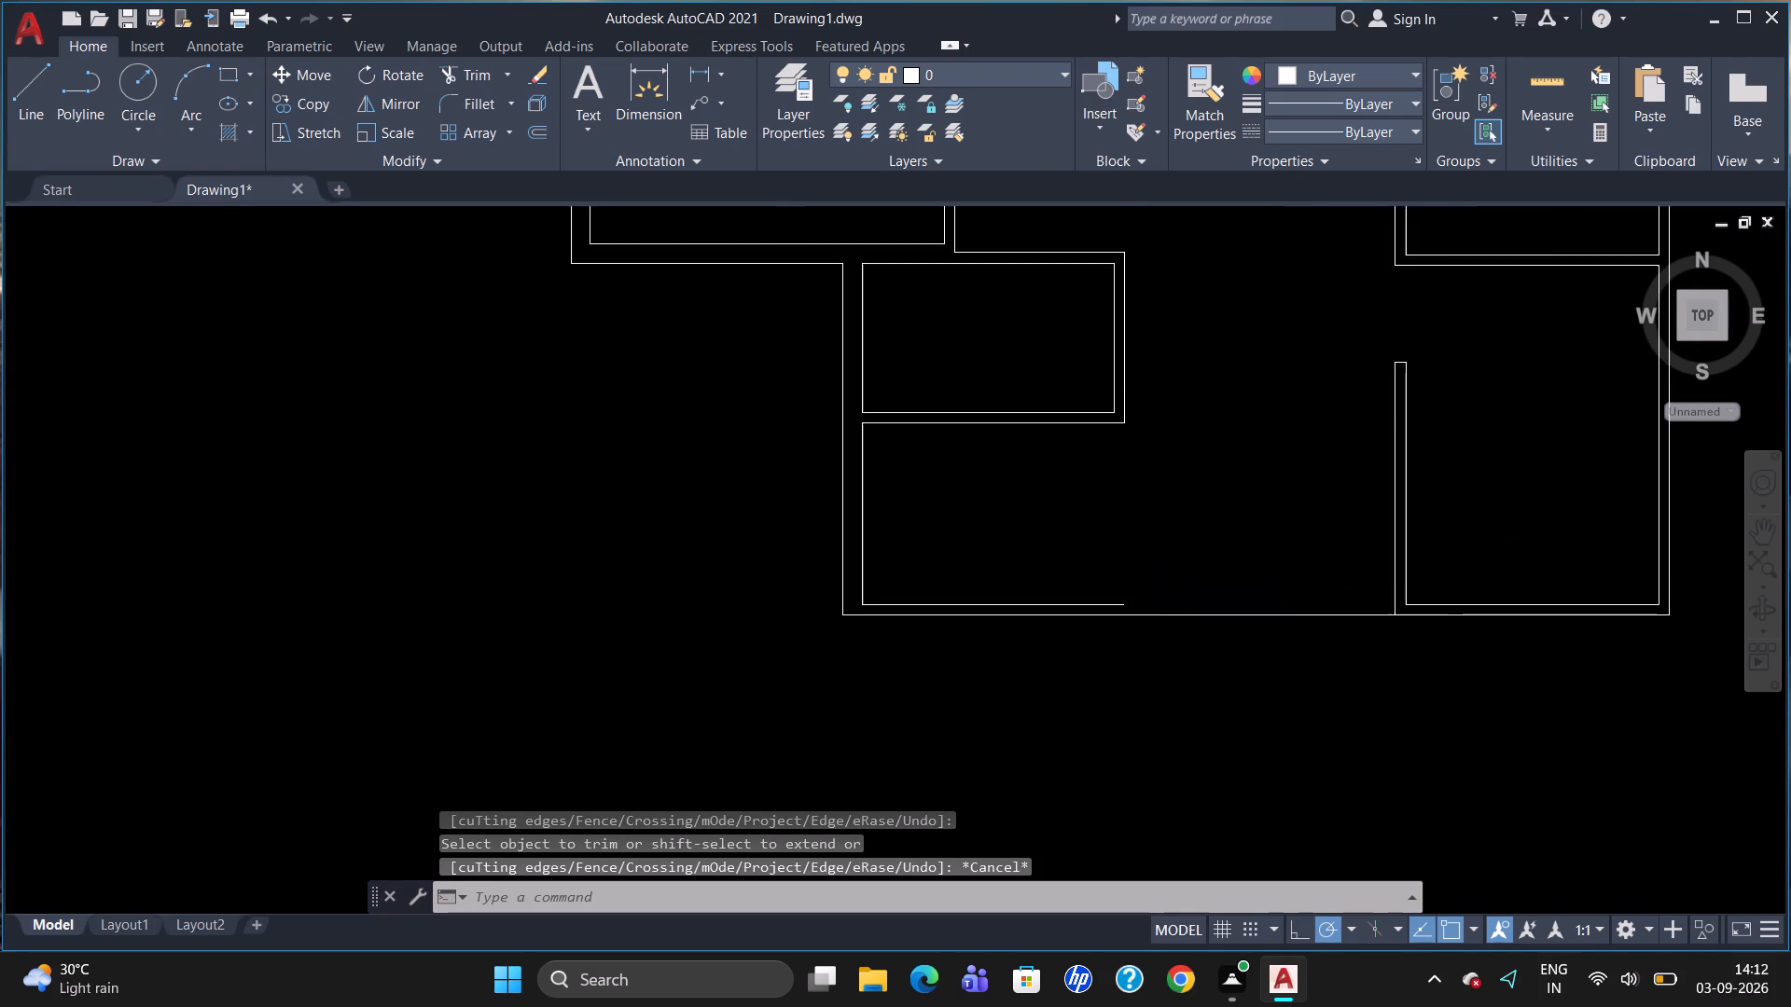
key("l")
key("Return")
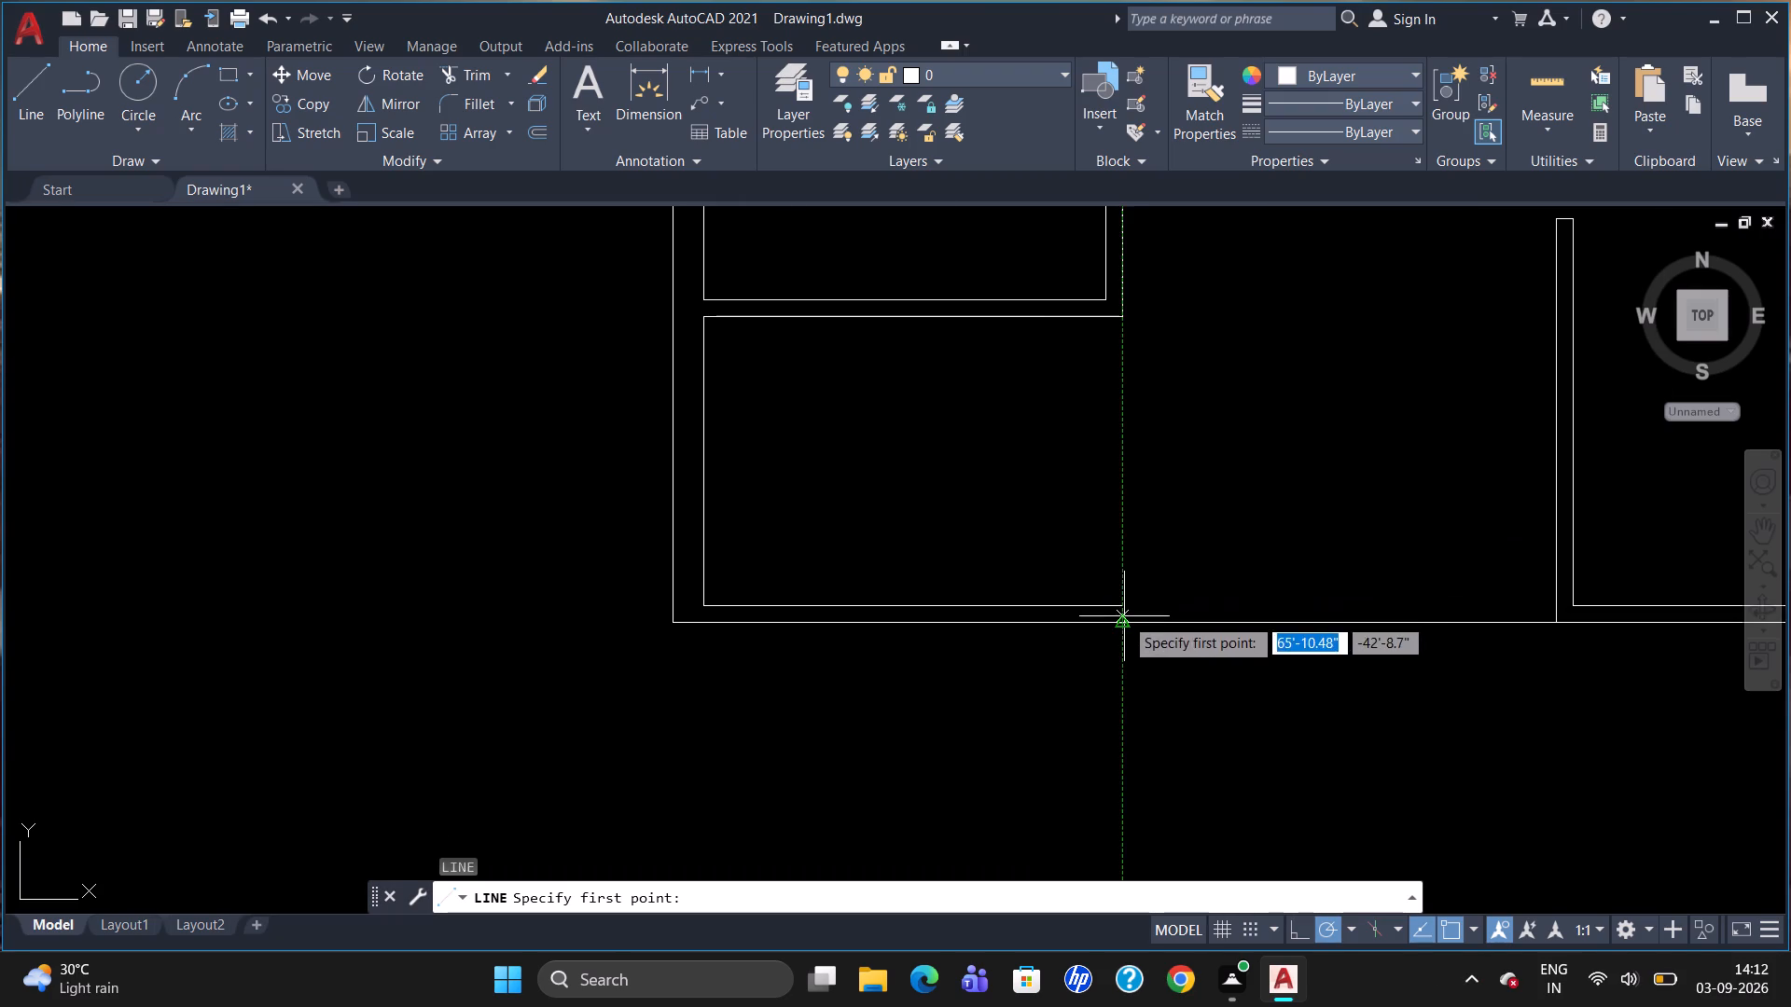
left_click(1126, 607)
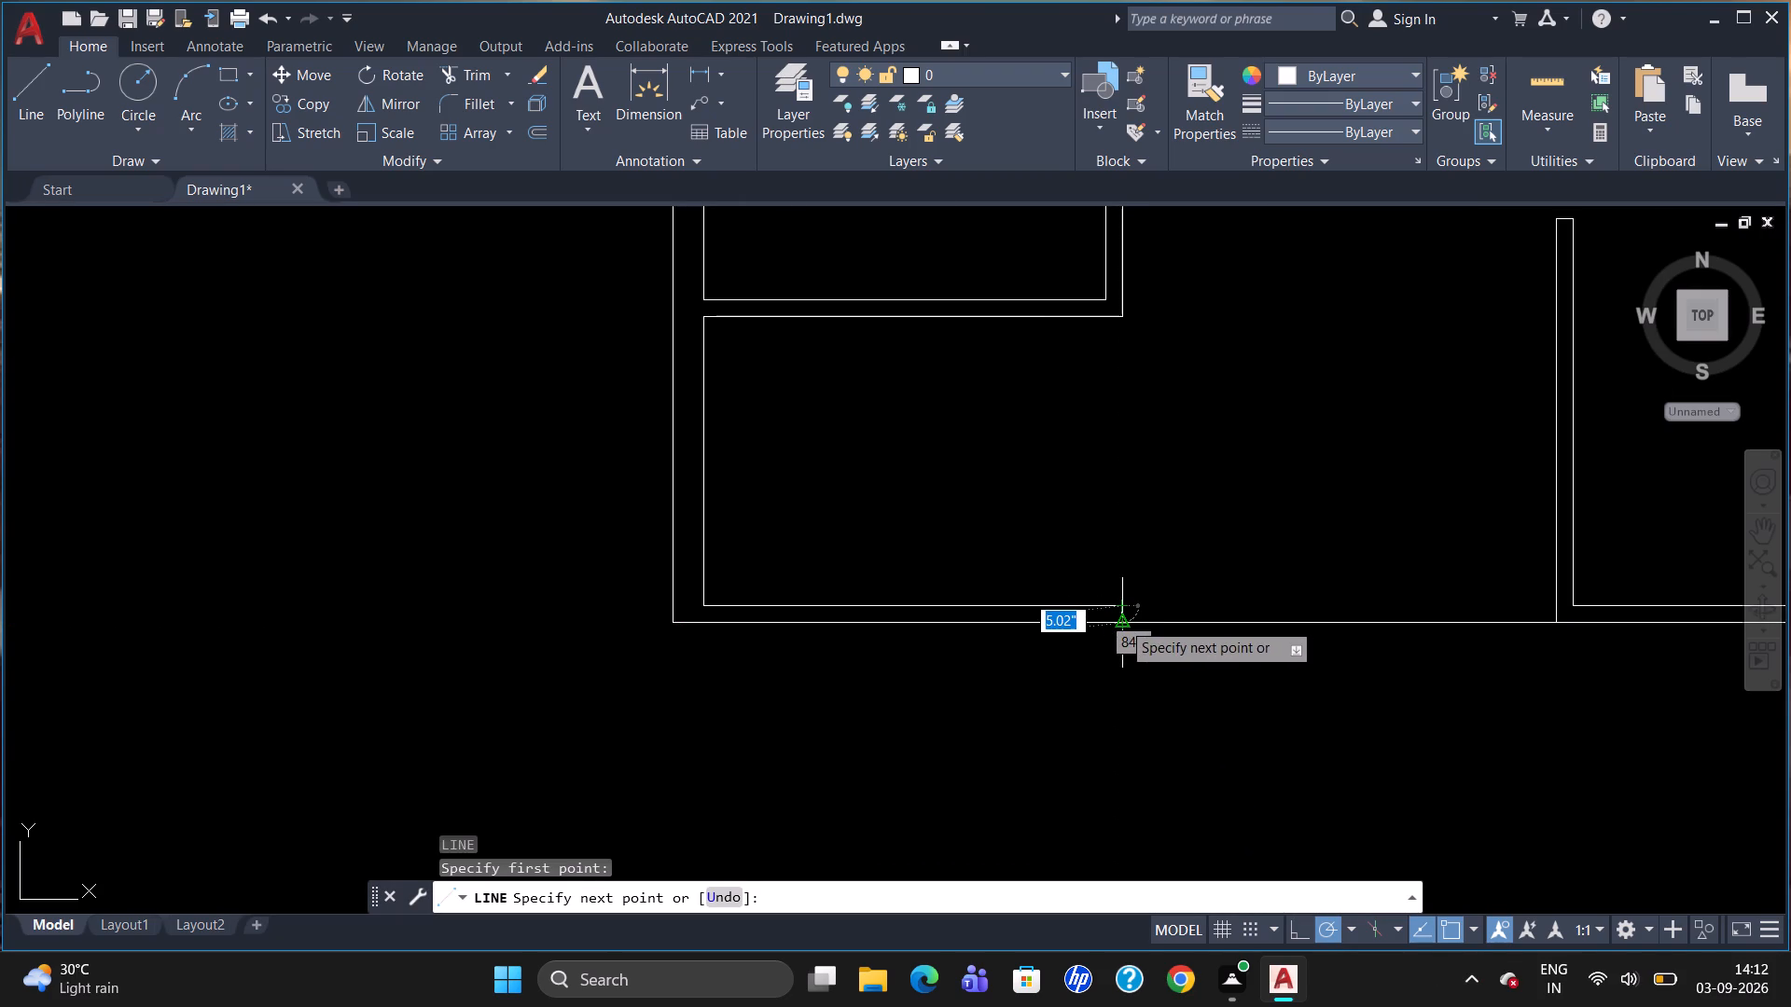
scroll(1121, 620, "up", 3)
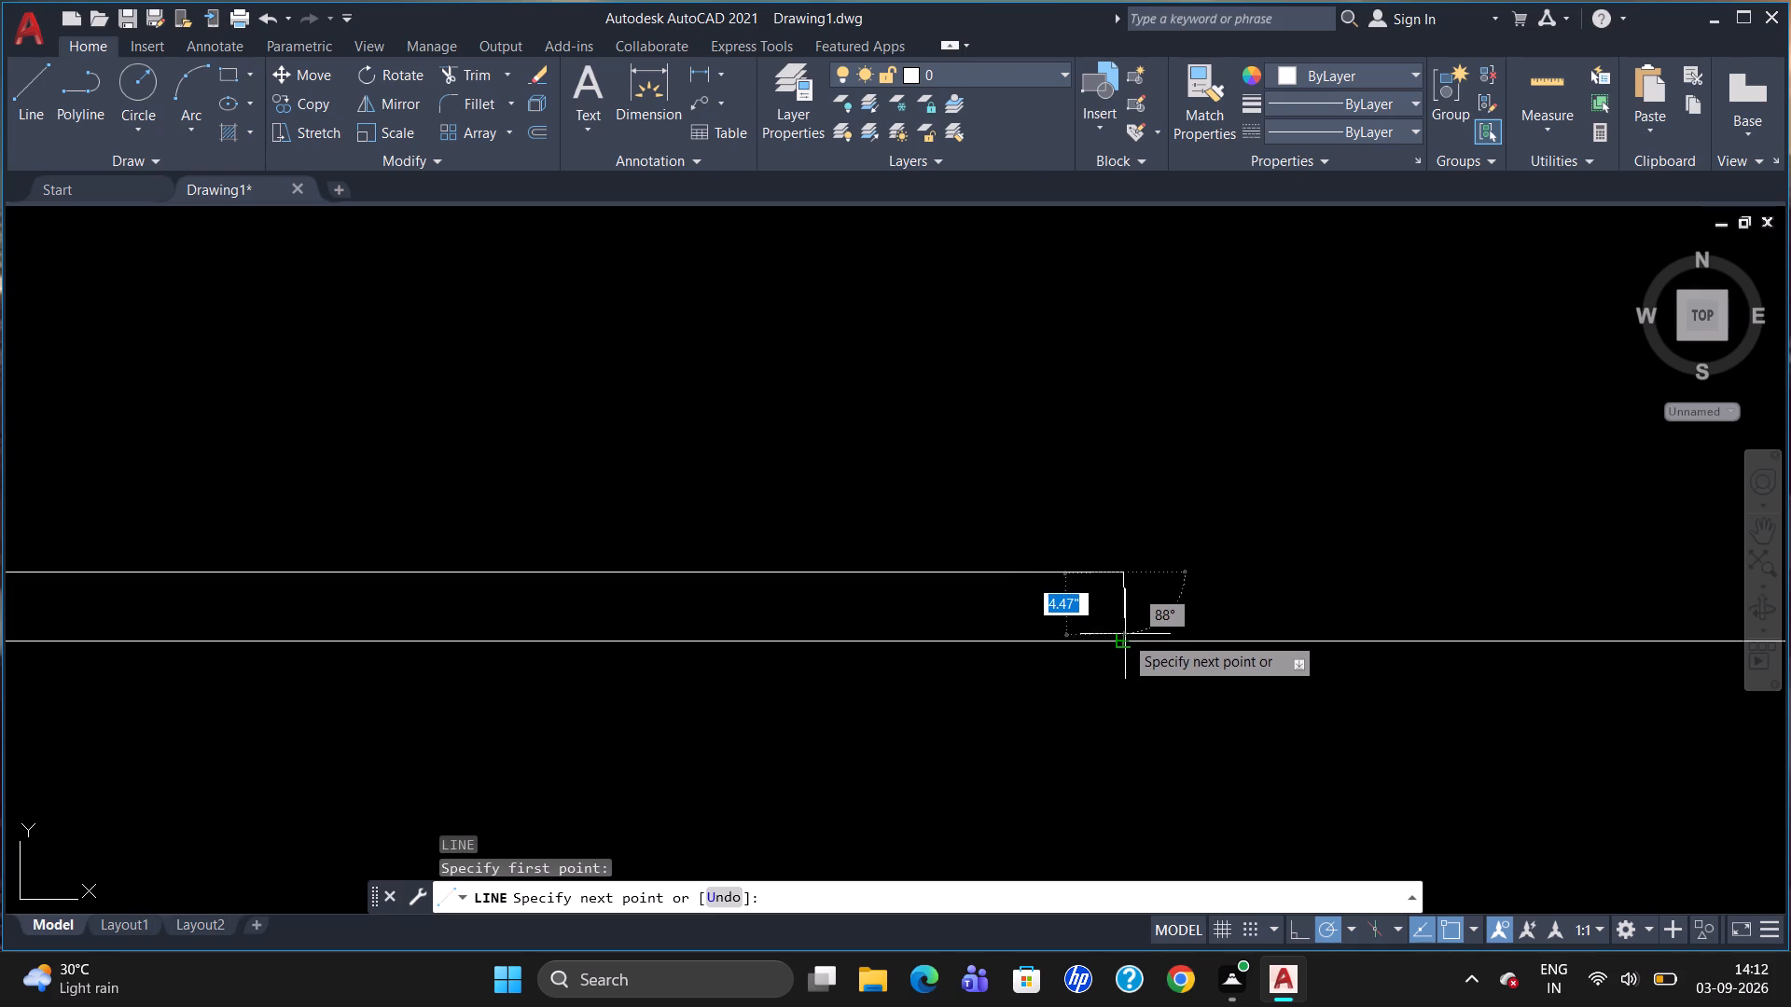
left_click(1121, 636)
key("Escape")
scroll(1111, 632, "down", 3)
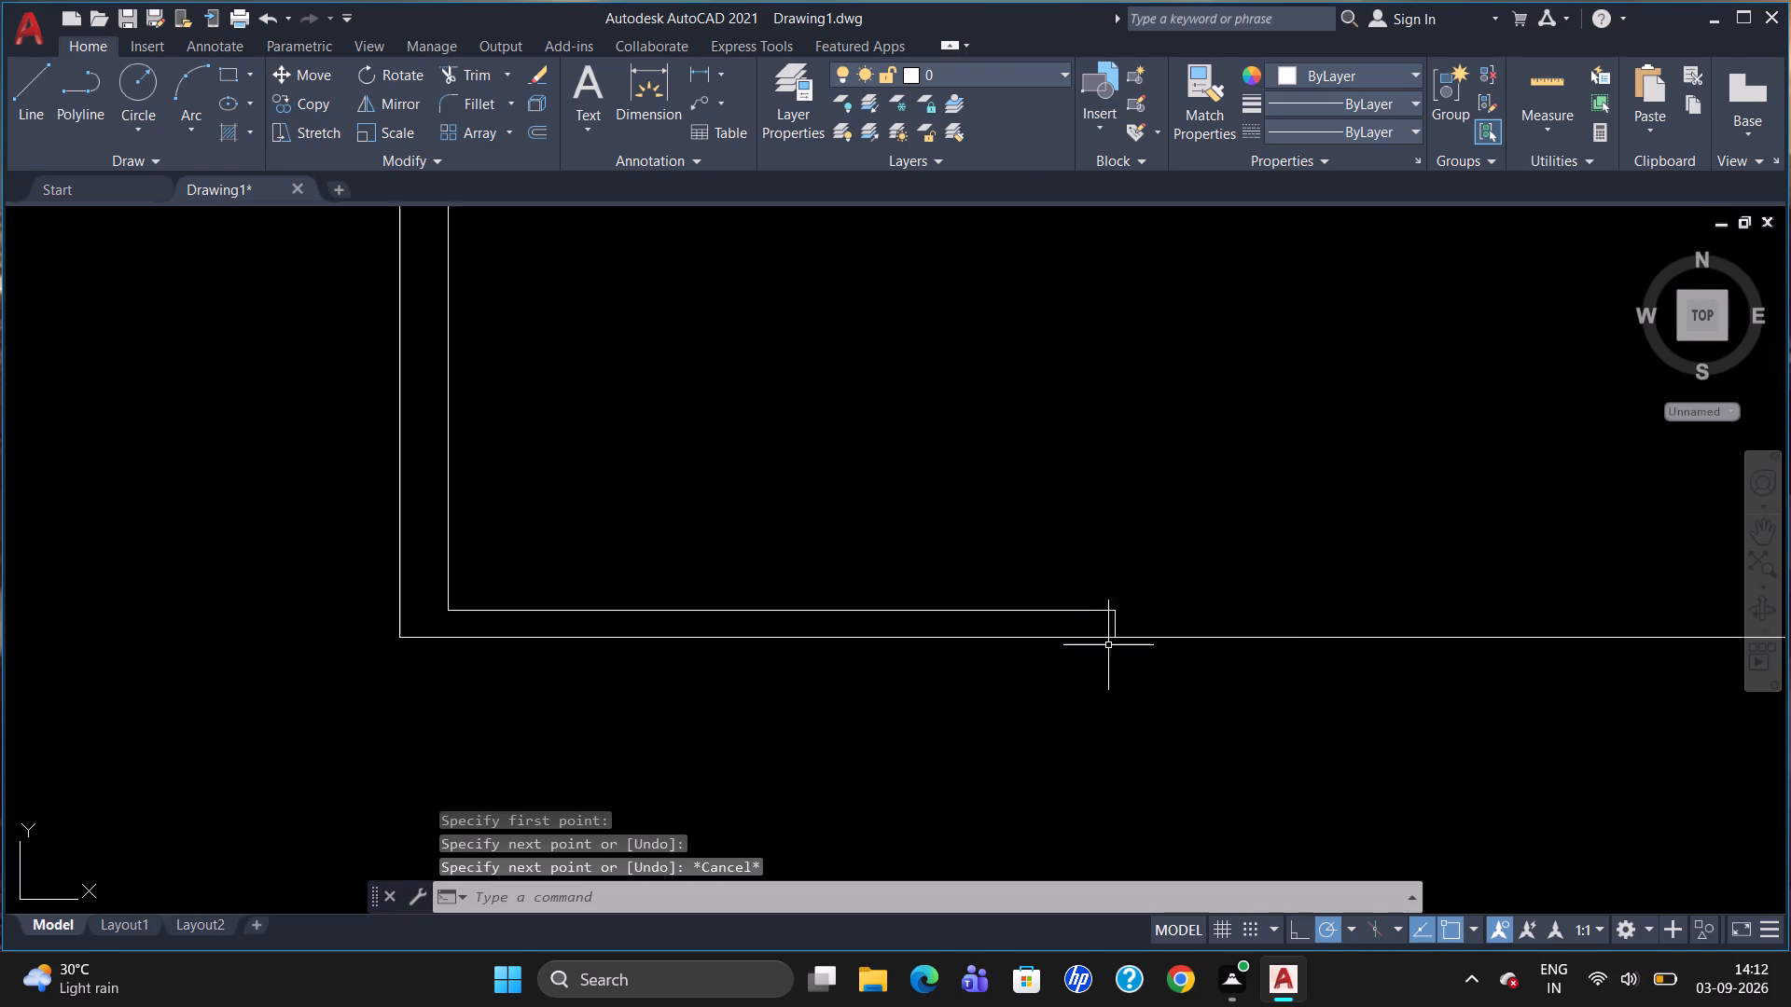
scroll(1216, 520, "down", 2)
scroll(1199, 416, "up", 2)
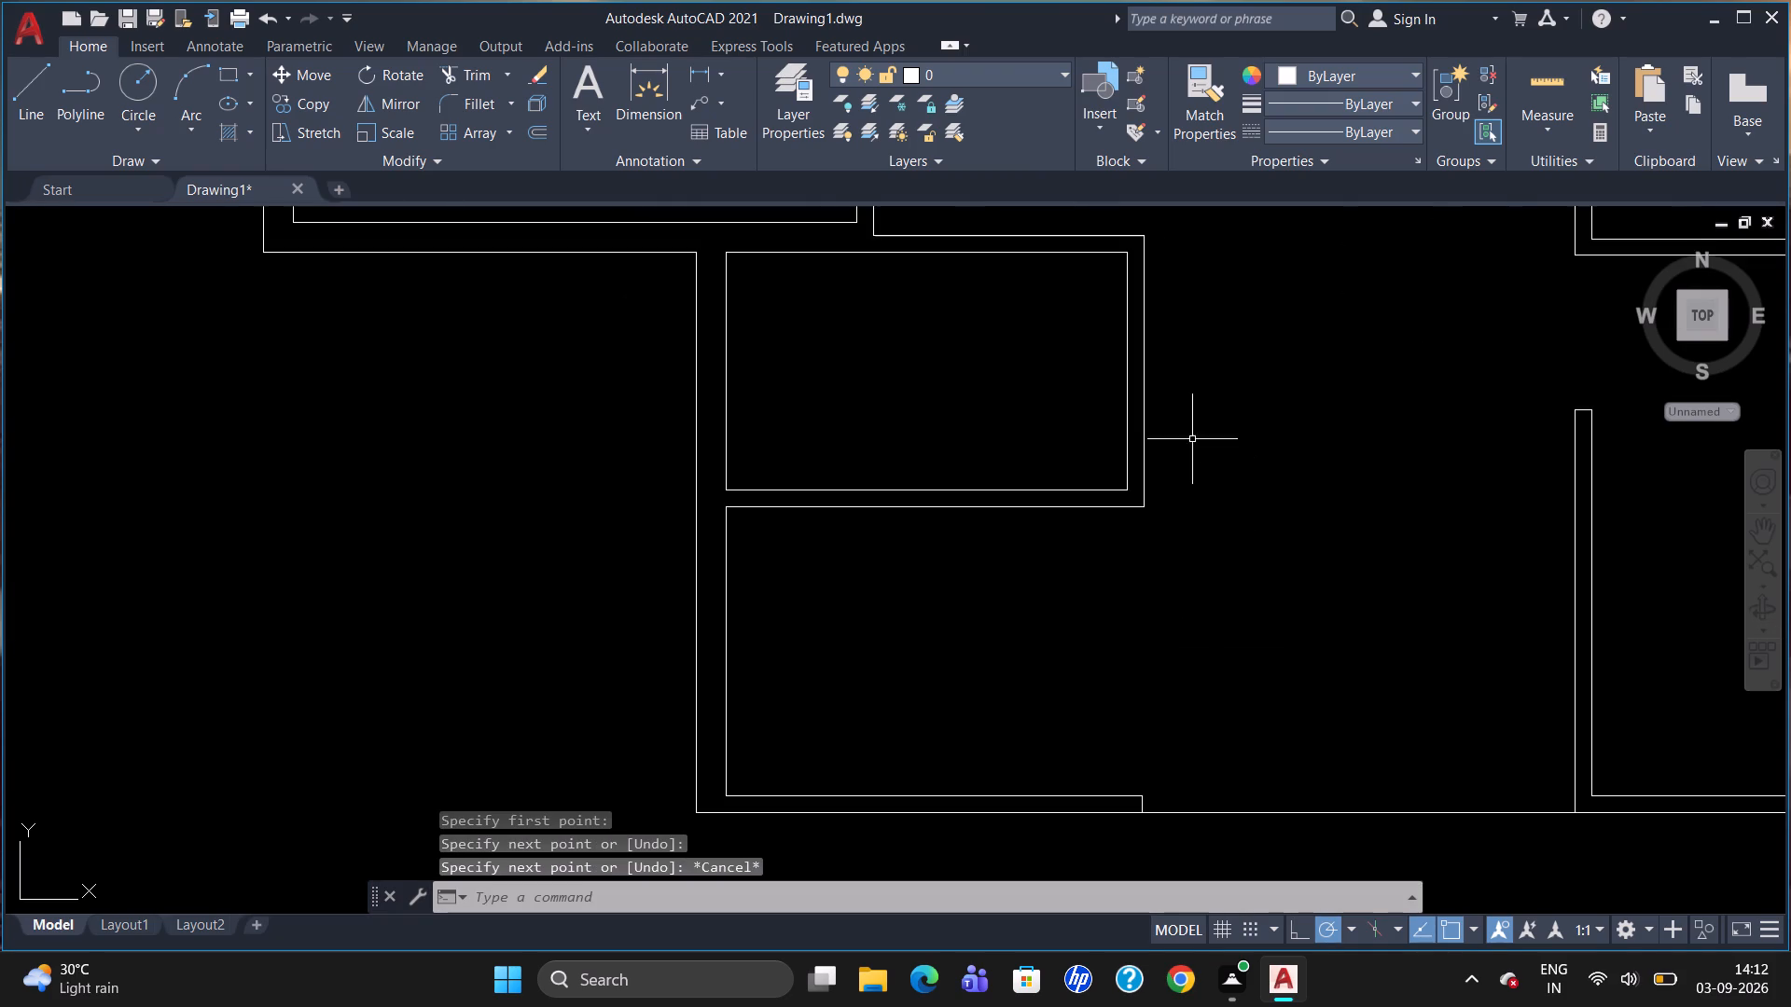
scroll(1167, 601, "down", 1)
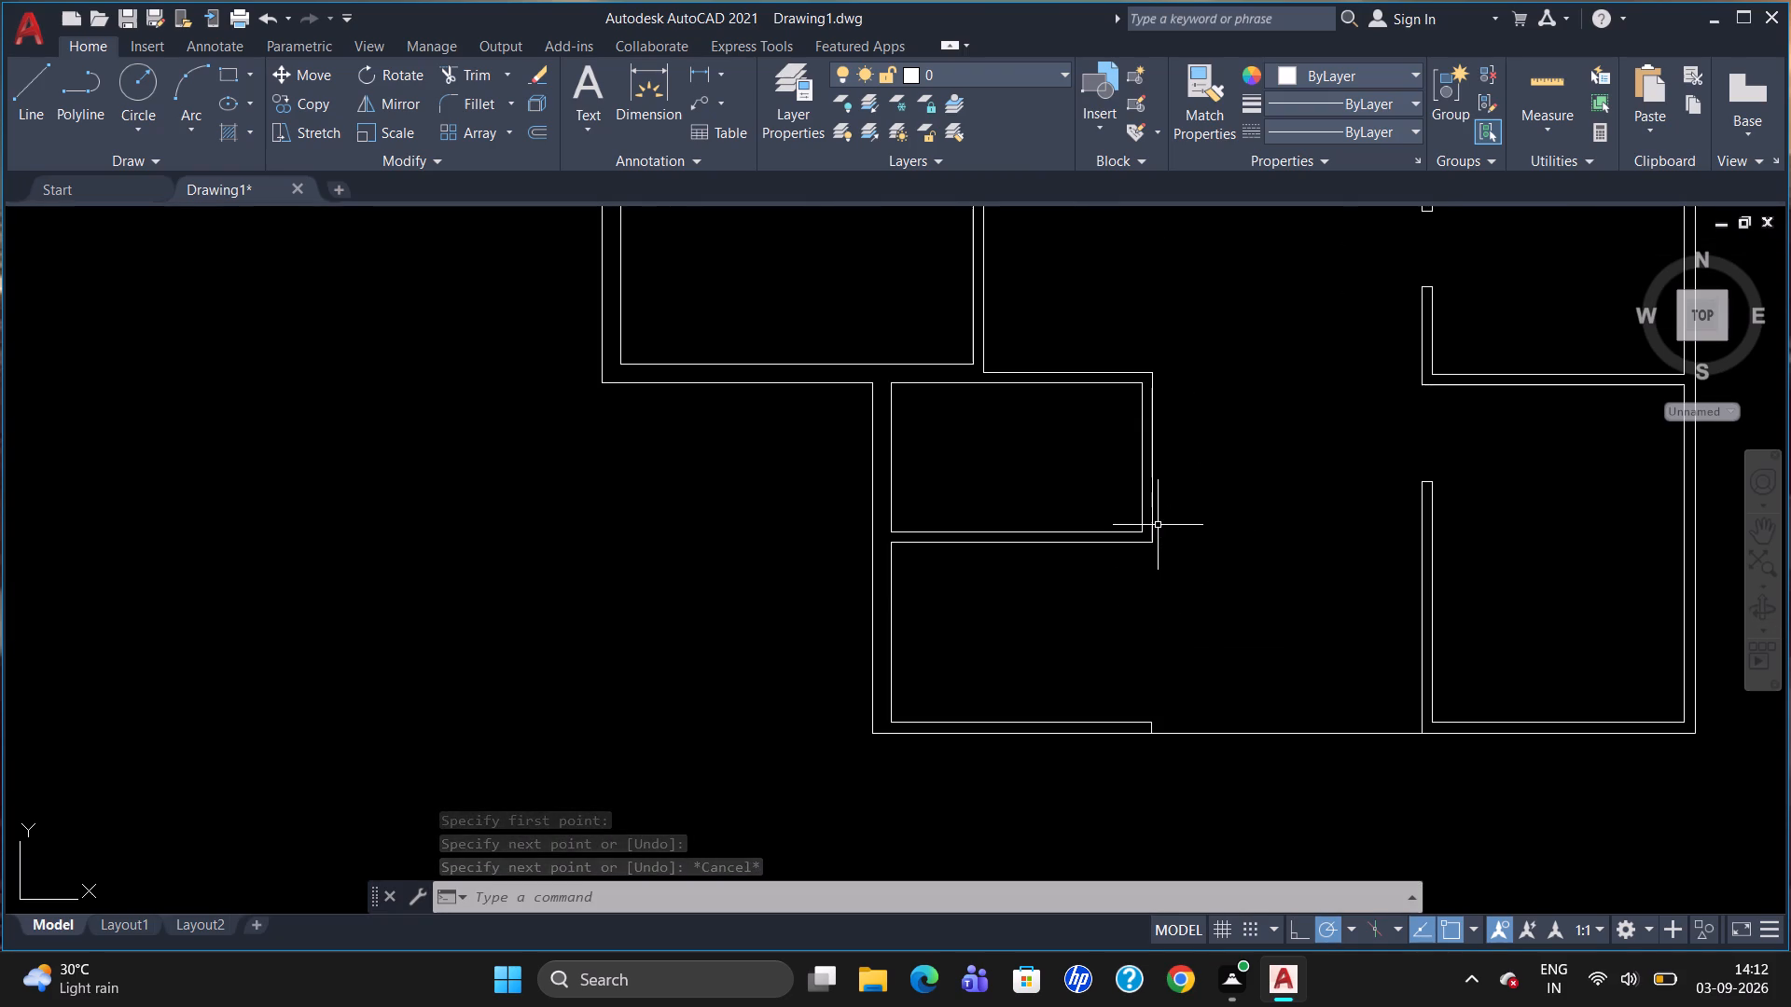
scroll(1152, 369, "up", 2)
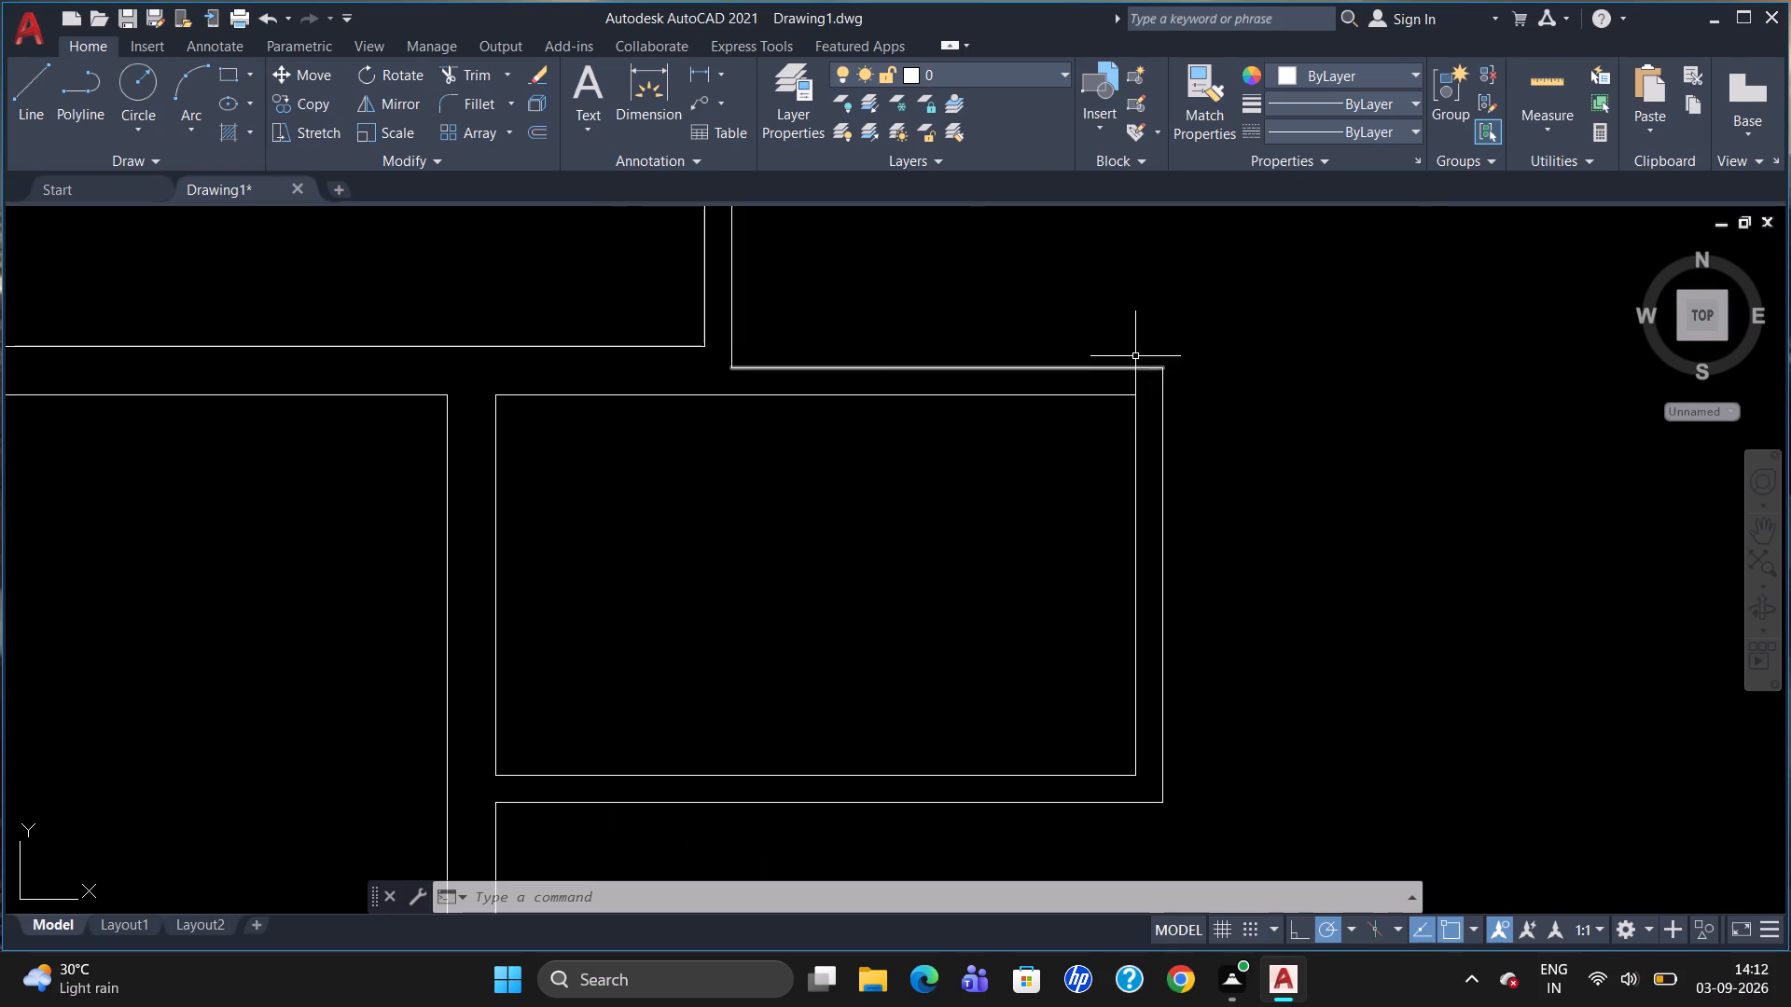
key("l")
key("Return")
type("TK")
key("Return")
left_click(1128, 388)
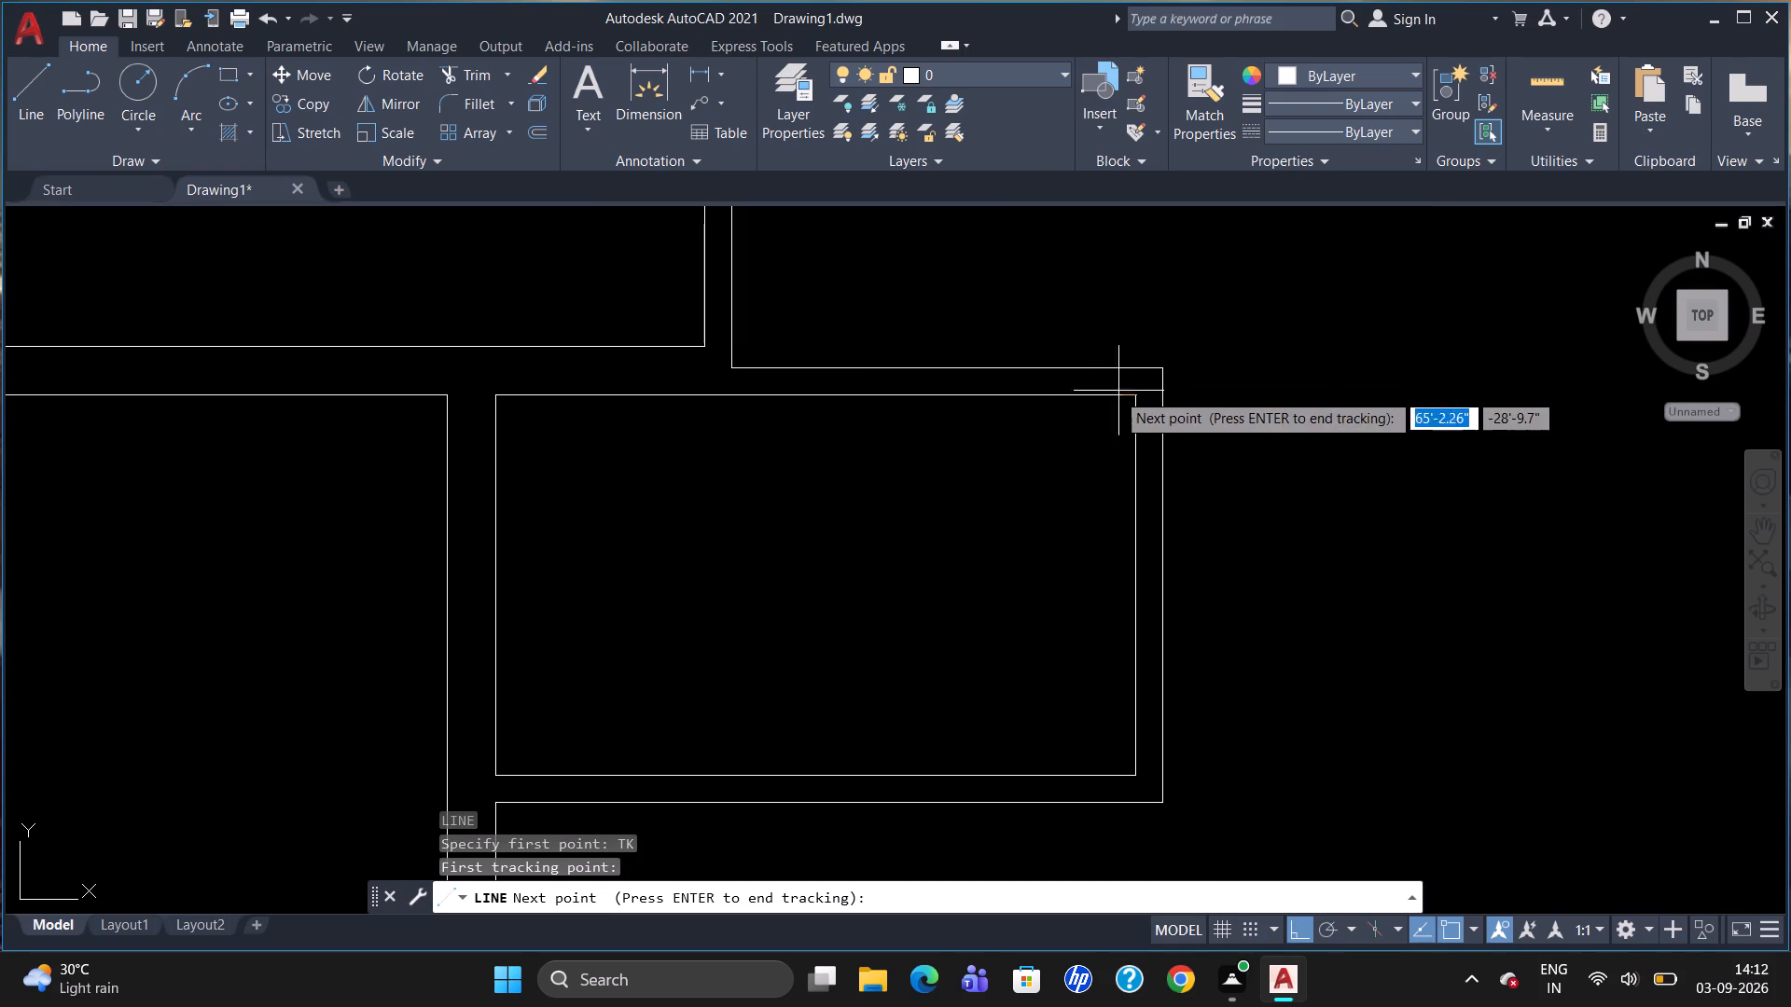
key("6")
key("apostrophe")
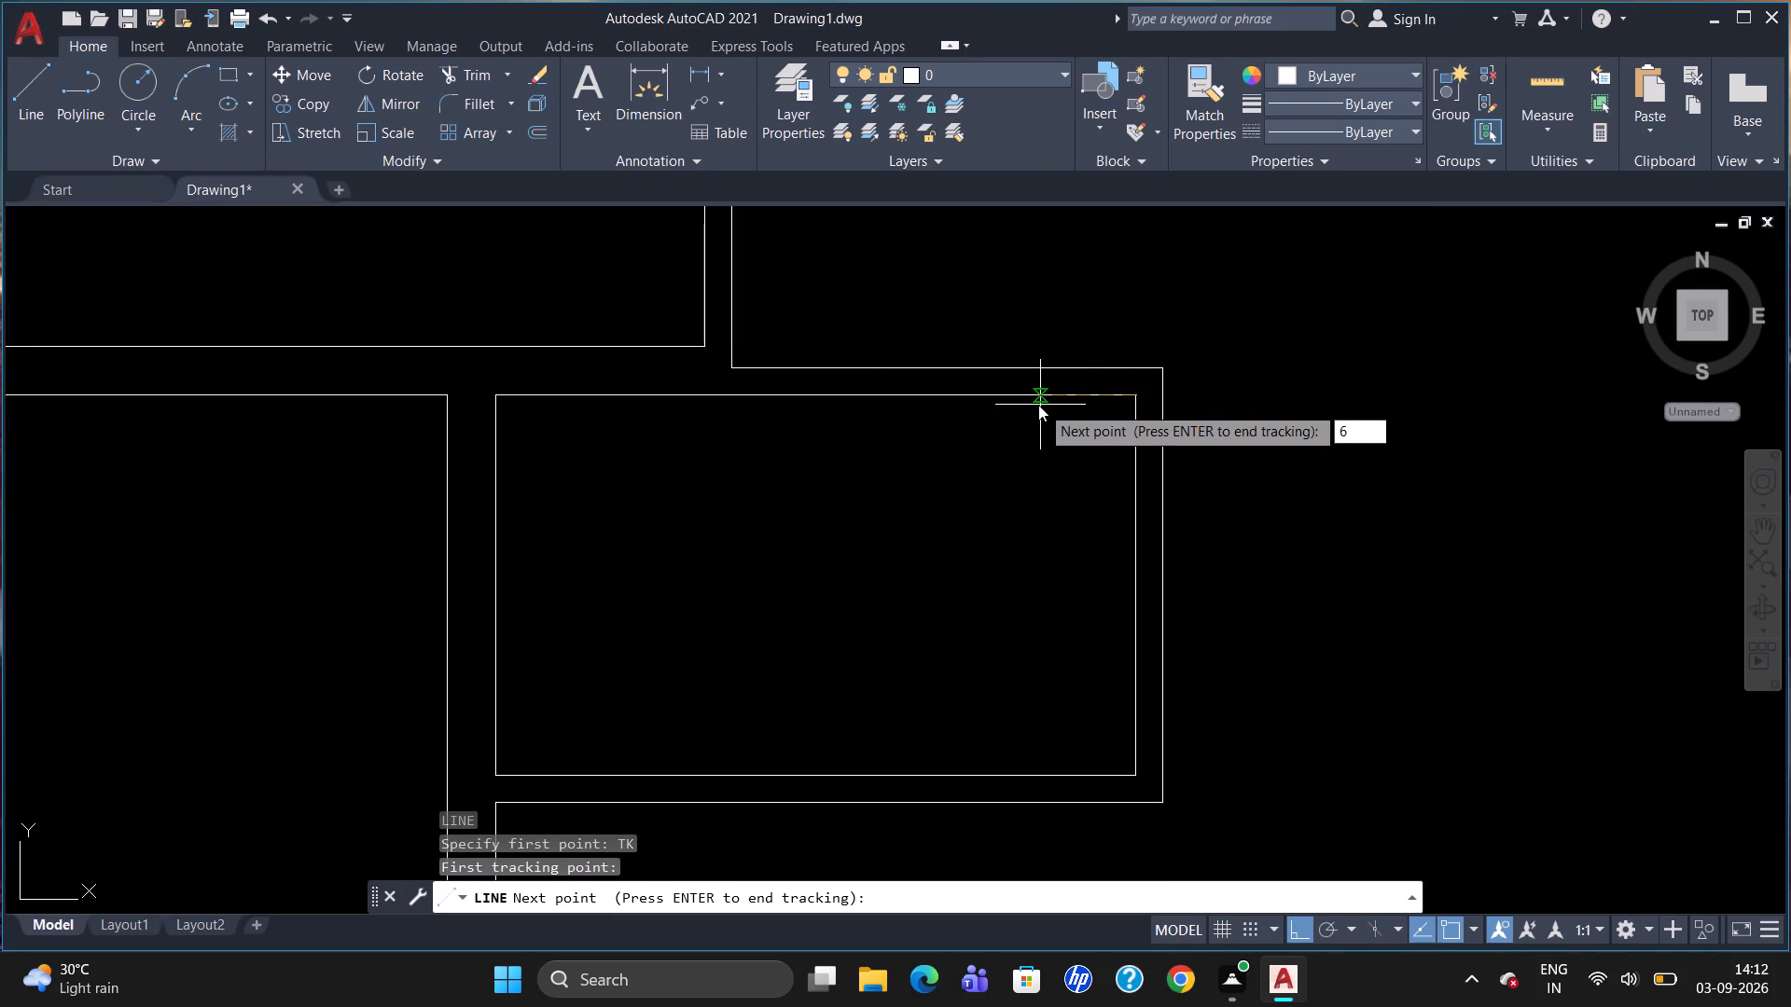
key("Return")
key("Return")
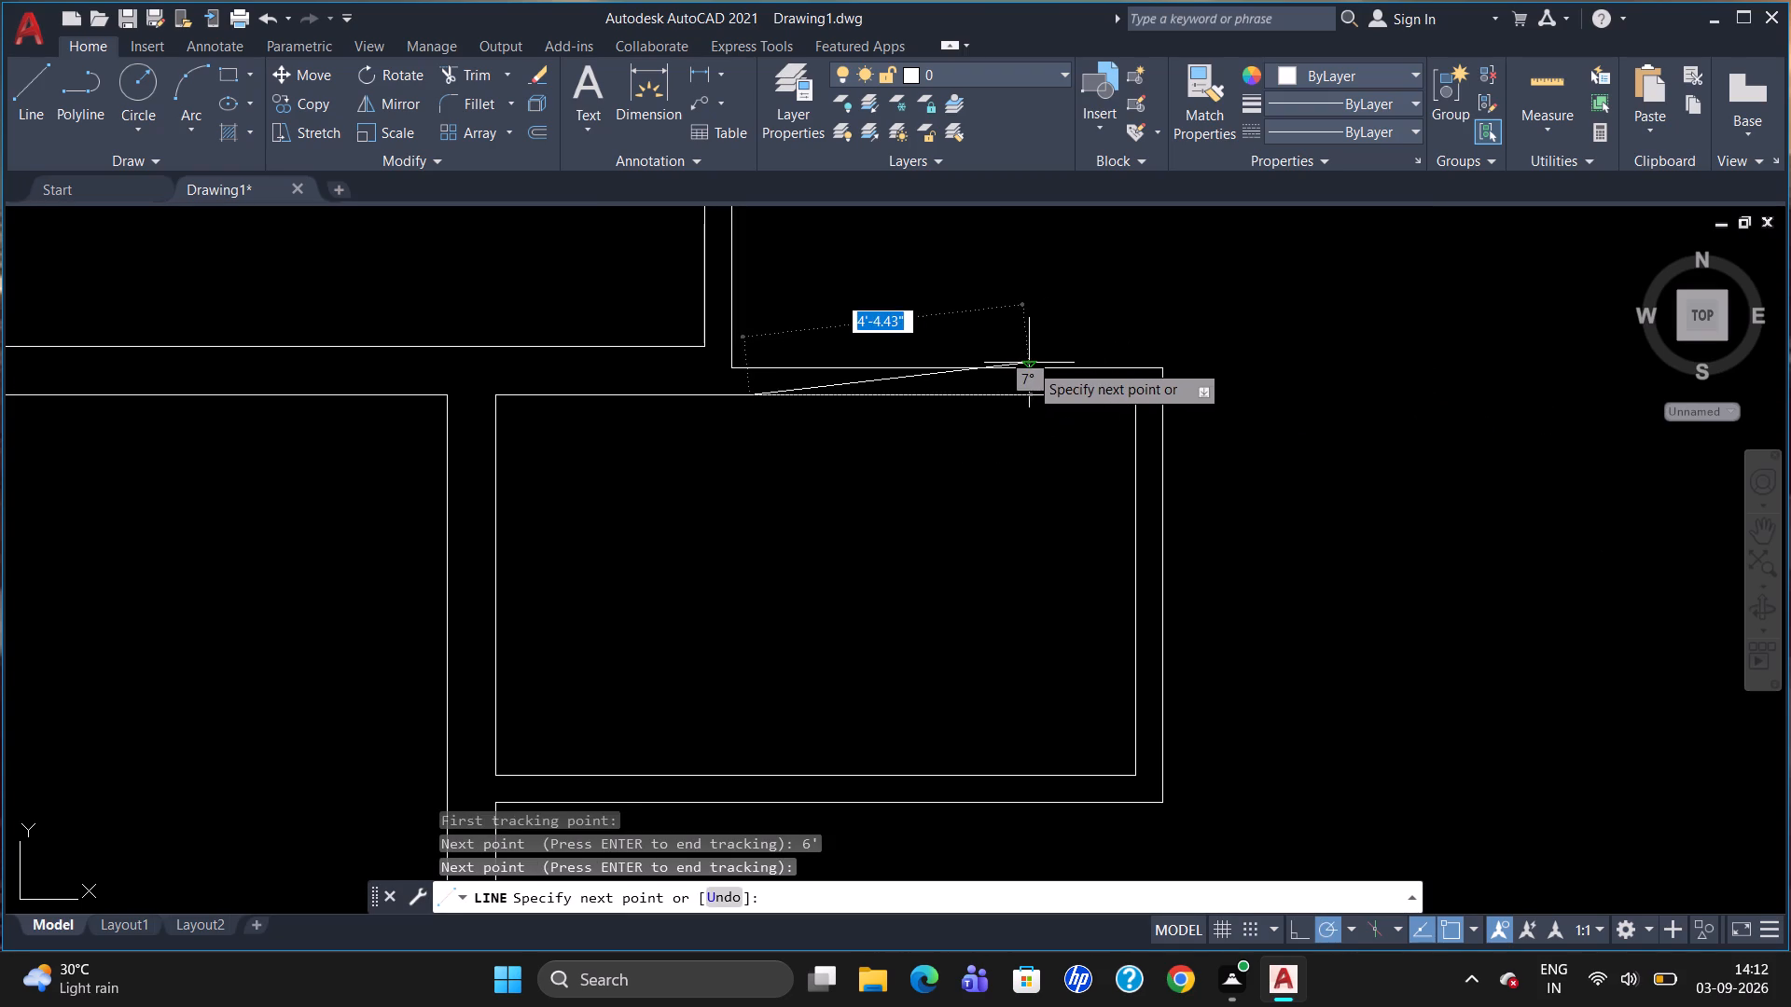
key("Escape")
Draw a vertical line across the small room's north wall, starting 6" west of its inner northeast corner.
key("l")
key("Return")
type("TK")
key("Return")
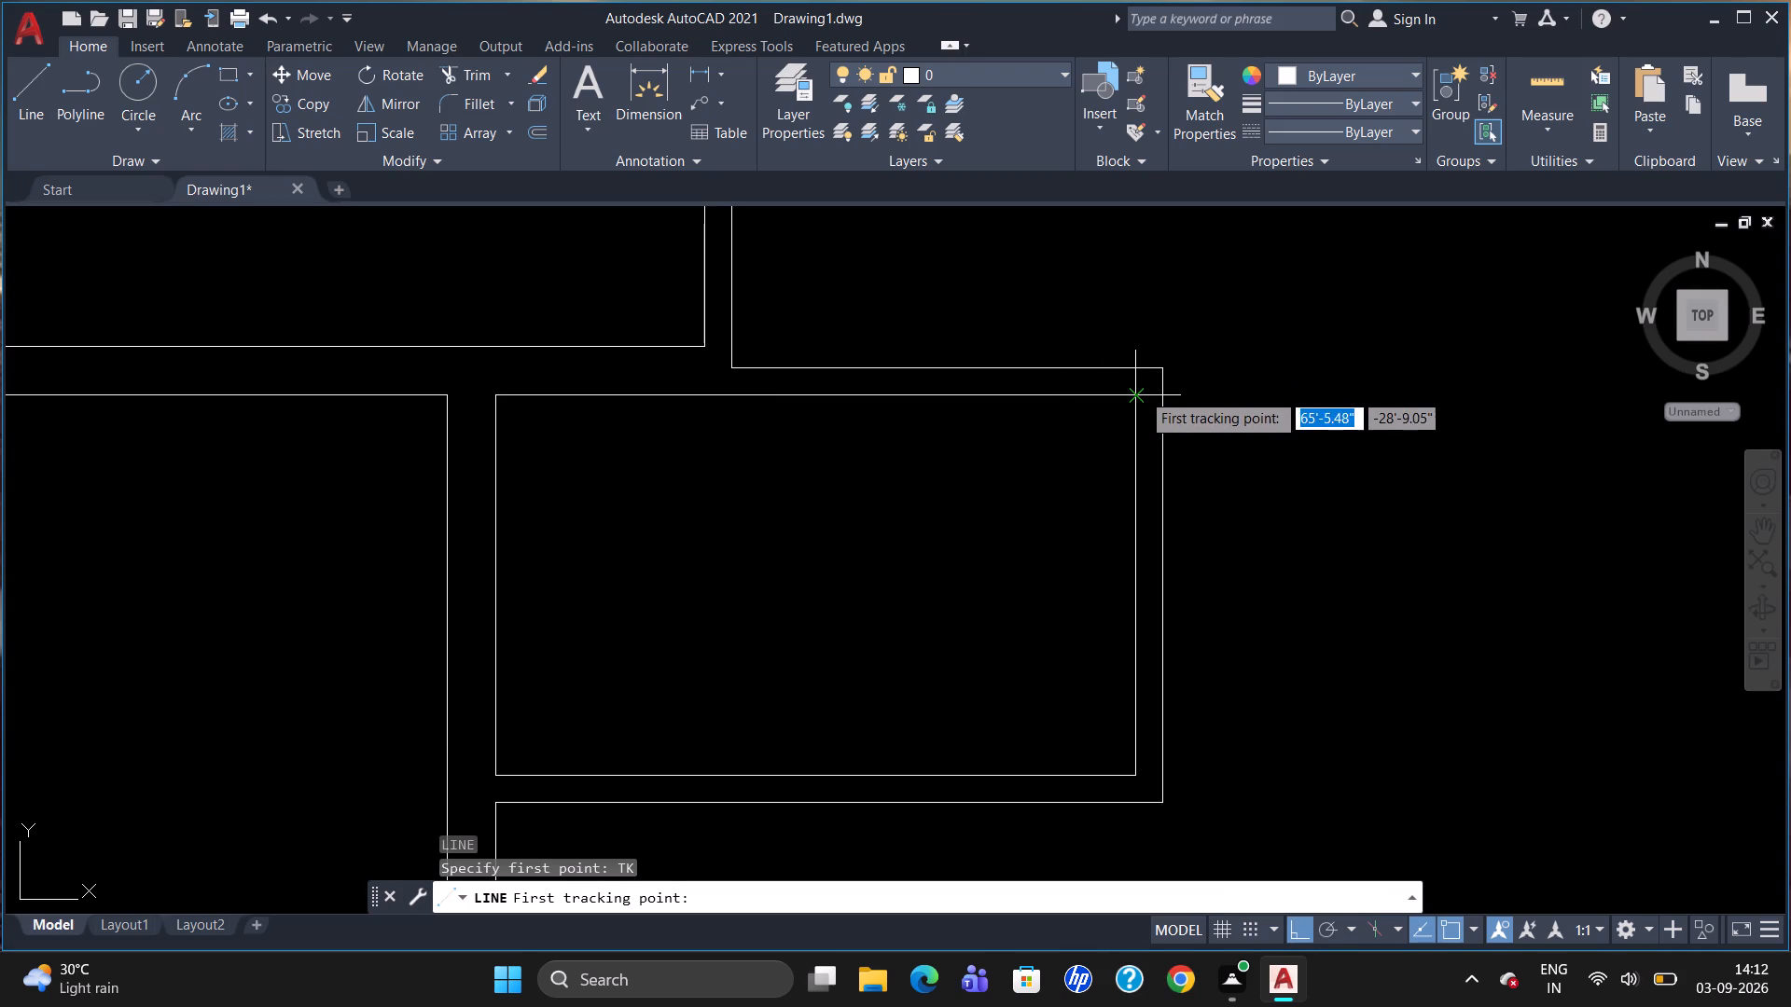
left_click(1142, 391)
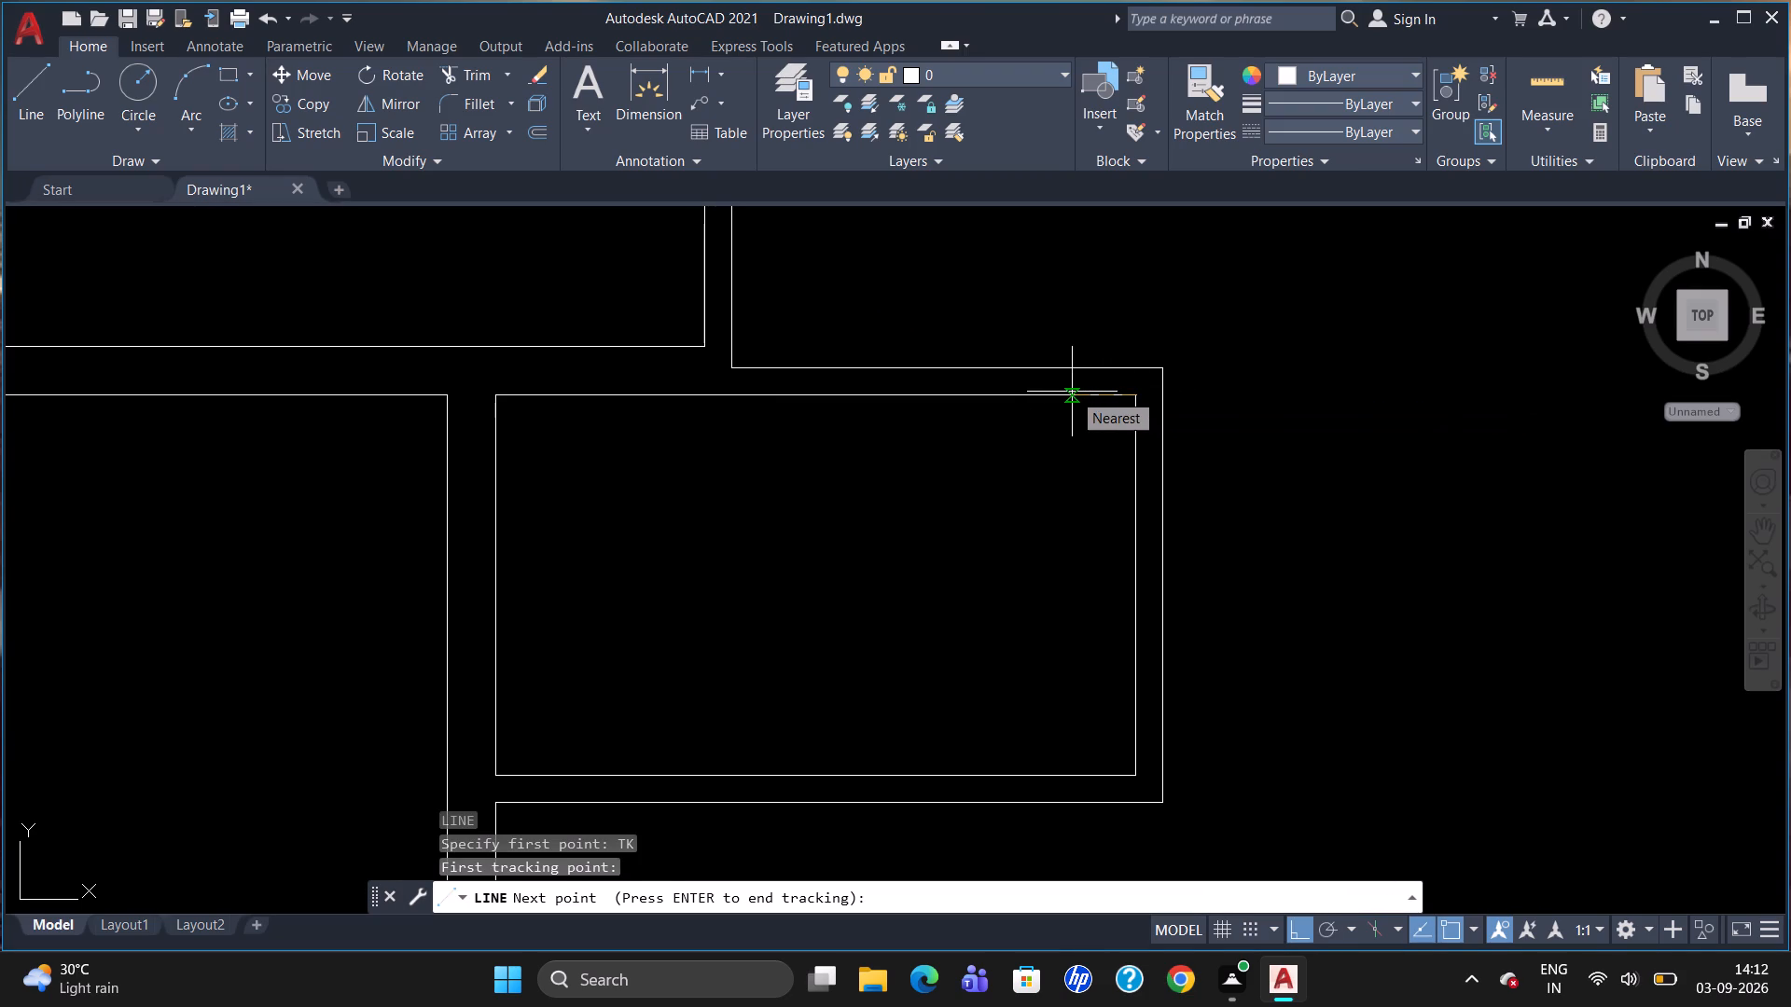
type("6\"")
key("Return")
key("Return")
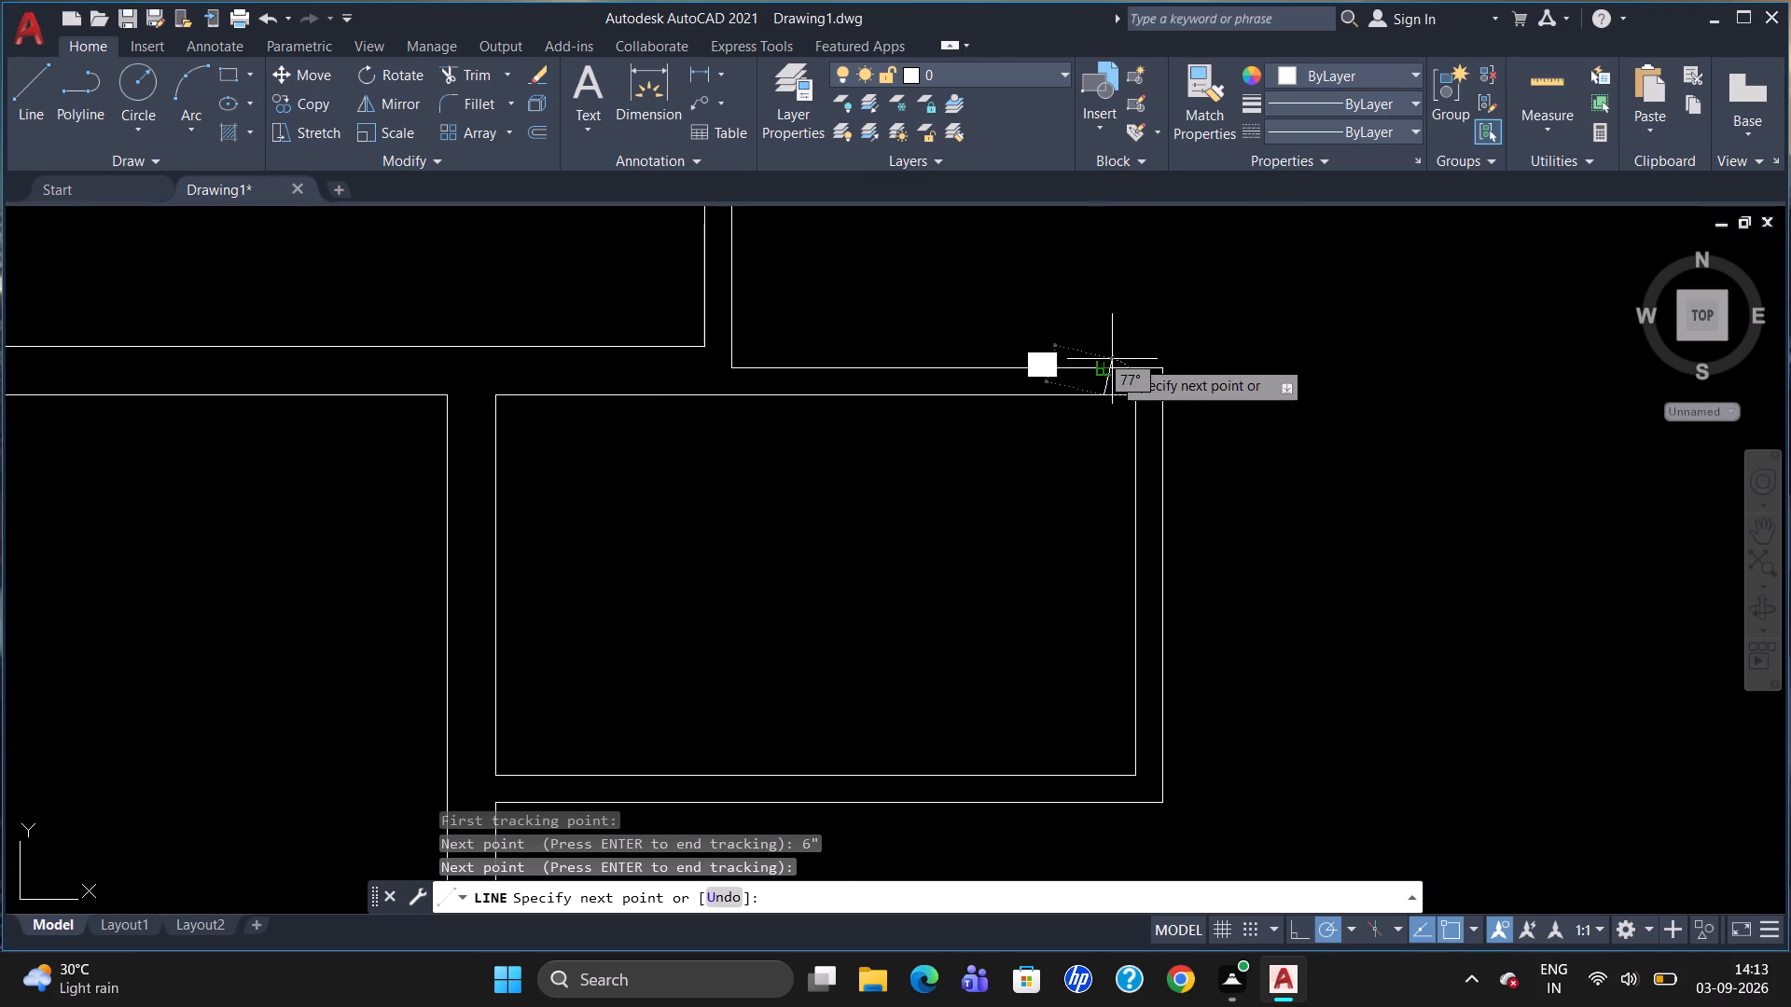
scroll(1104, 366, "up", 2)
left_click(1104, 366)
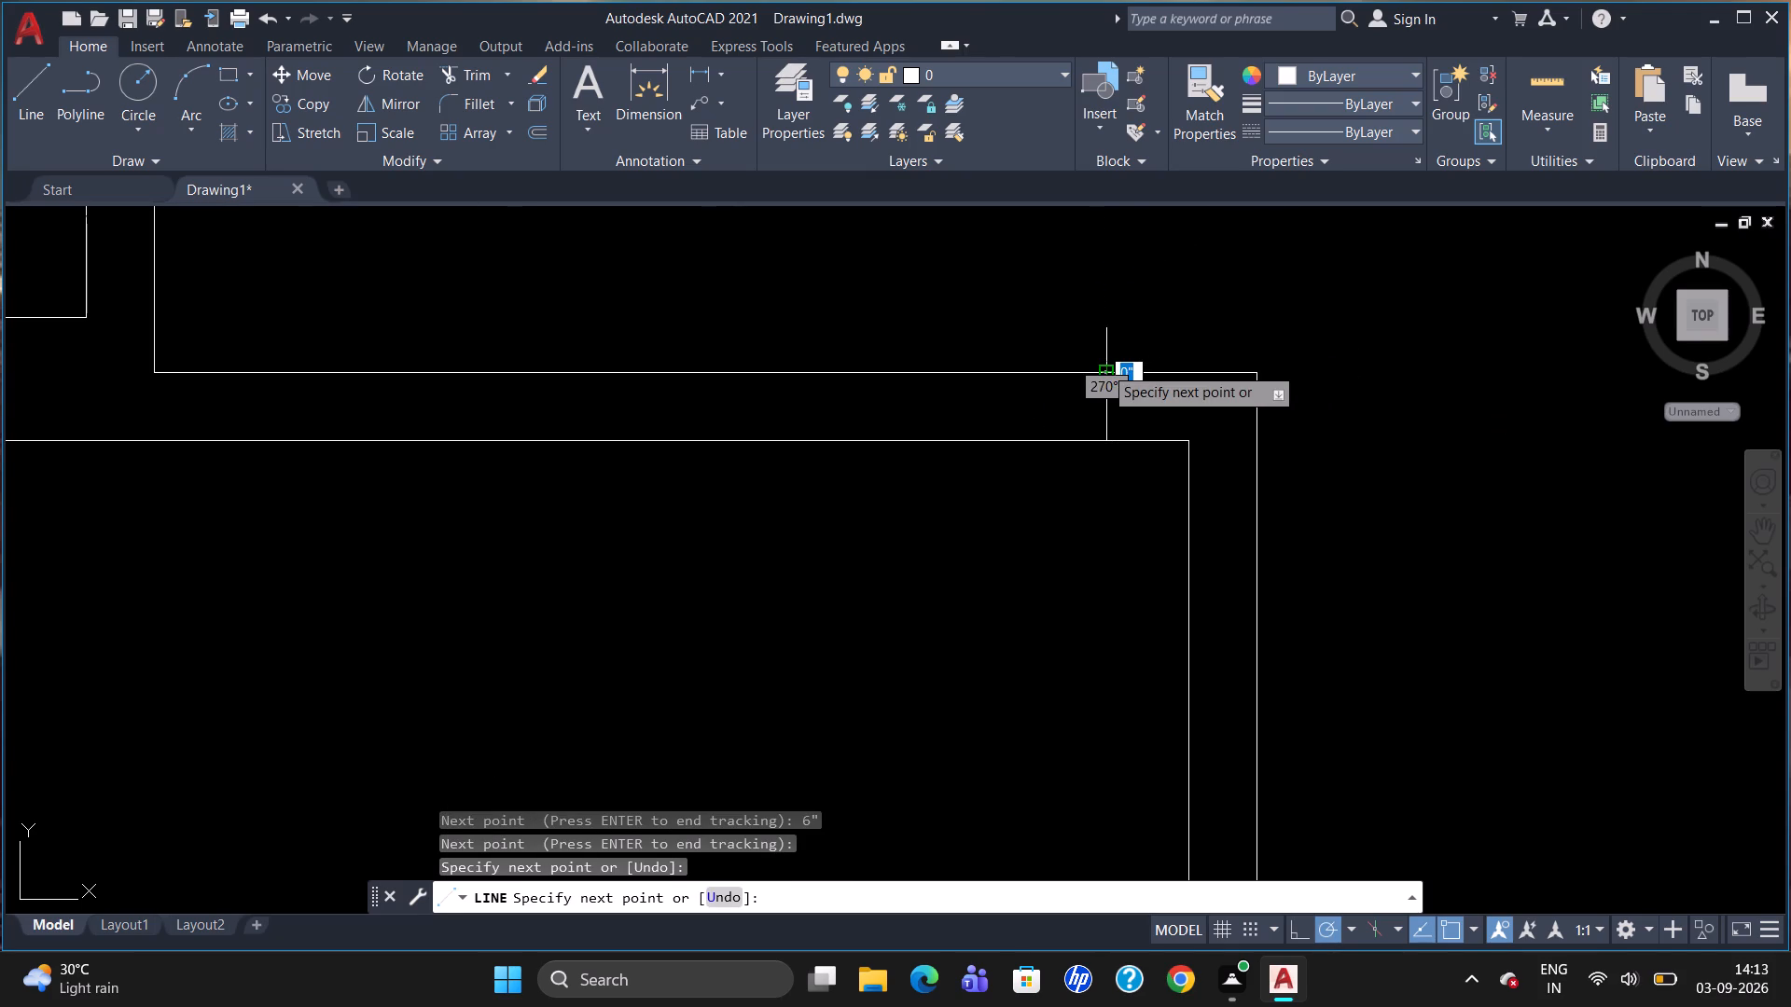
key("Escape")
Offset the short line across the small room's north wall 2'6" to the west.
scroll(1101, 346, "up", 1)
scroll(1101, 348, "down", 1)
key("o")
key("Return")
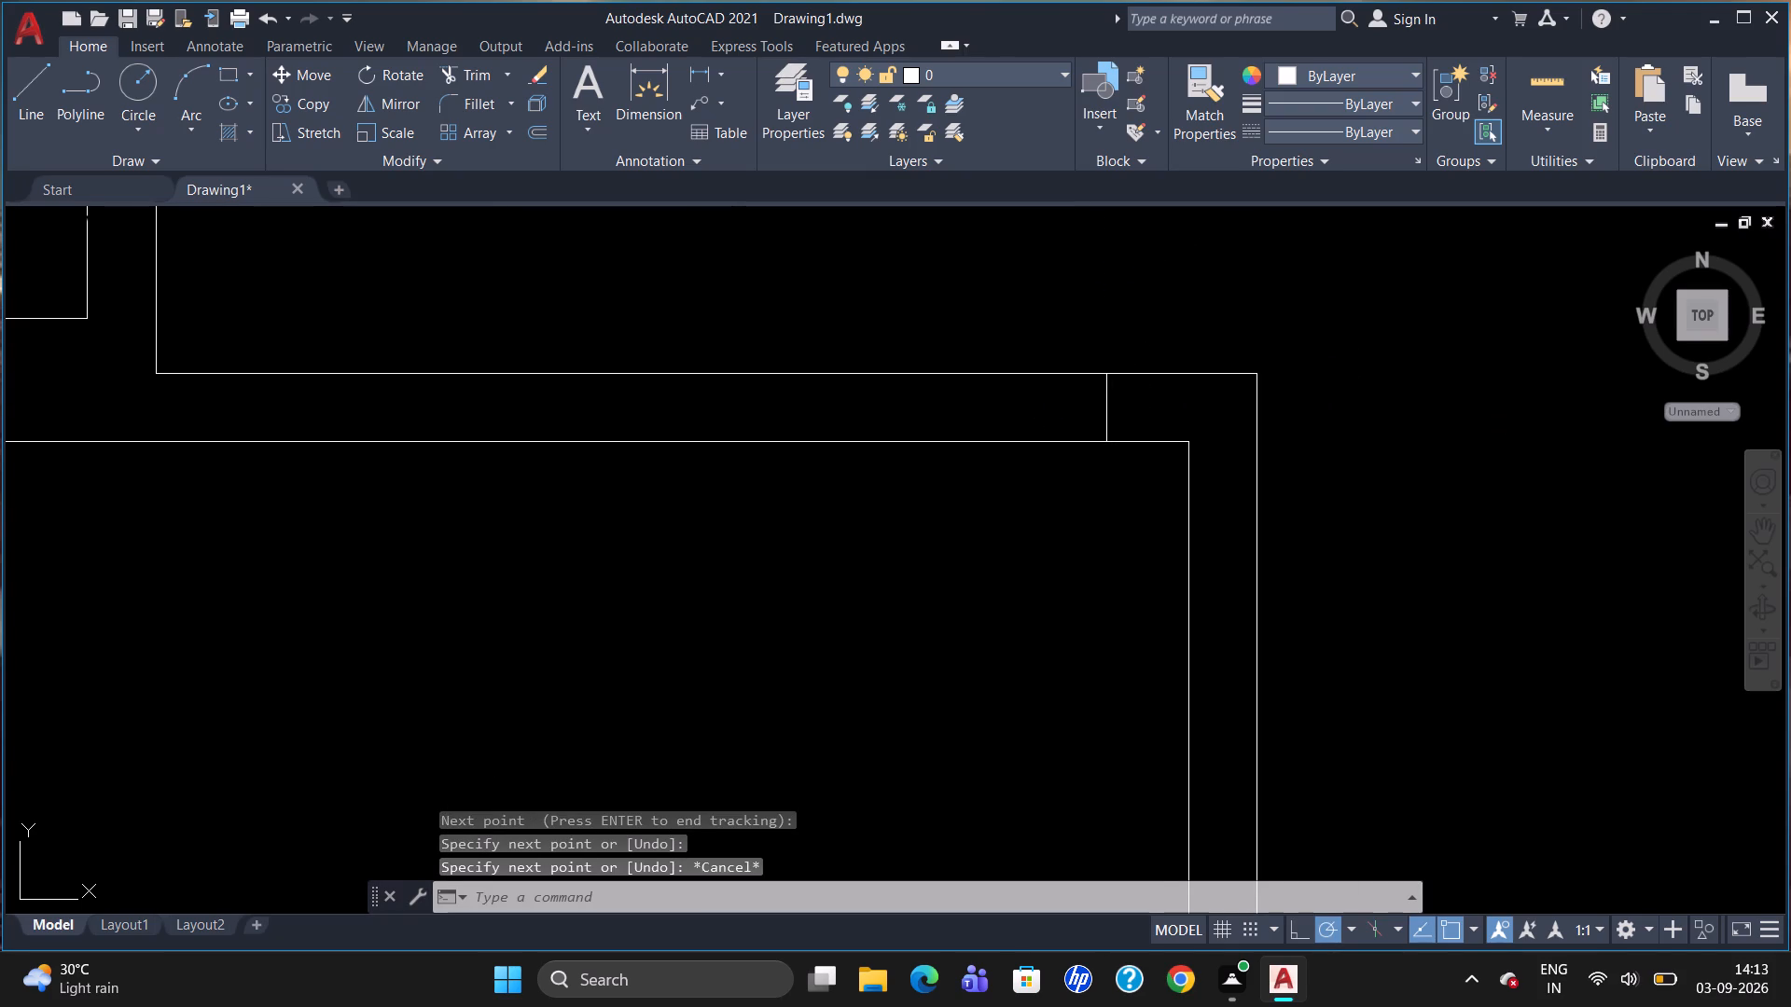
key("2")
type("'6\"")
key("Return")
left_click(1106, 418)
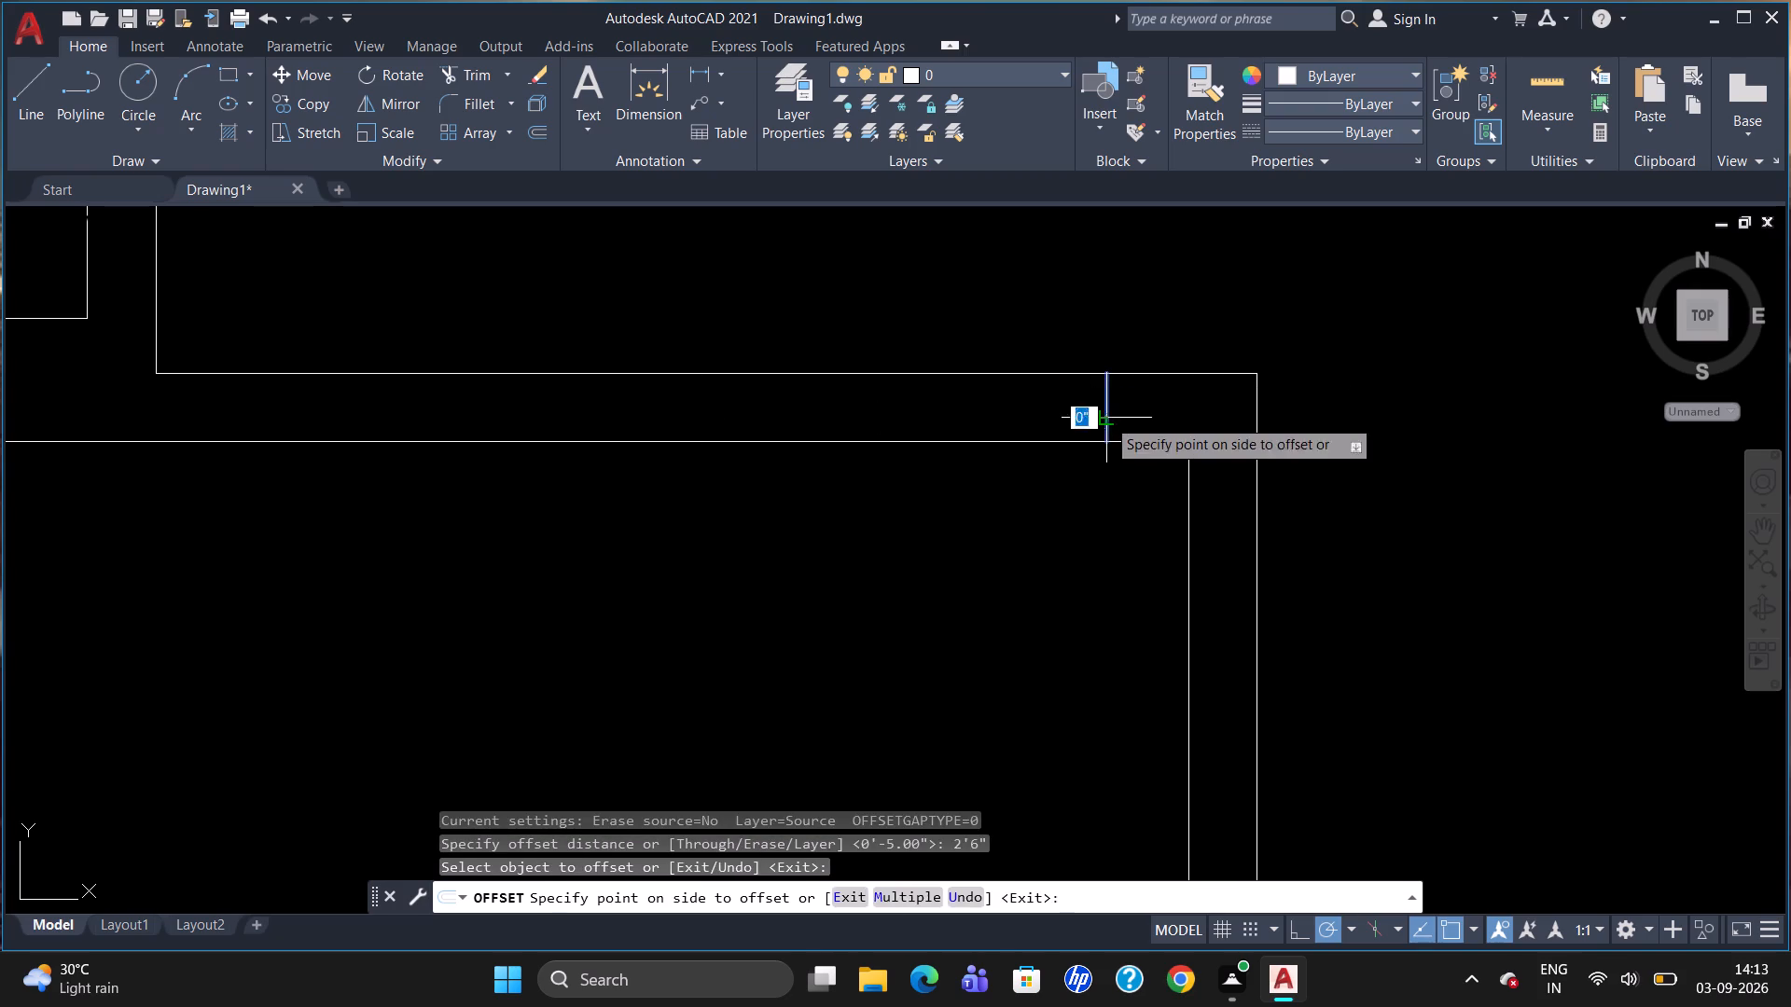
left_click(1090, 418)
key("Escape")
Trim both north wall lines of the small room between the two short cross lines to open a doorway.
type("TR")
key("Return")
key("Return")
left_click_drag(966, 308, 967, 492)
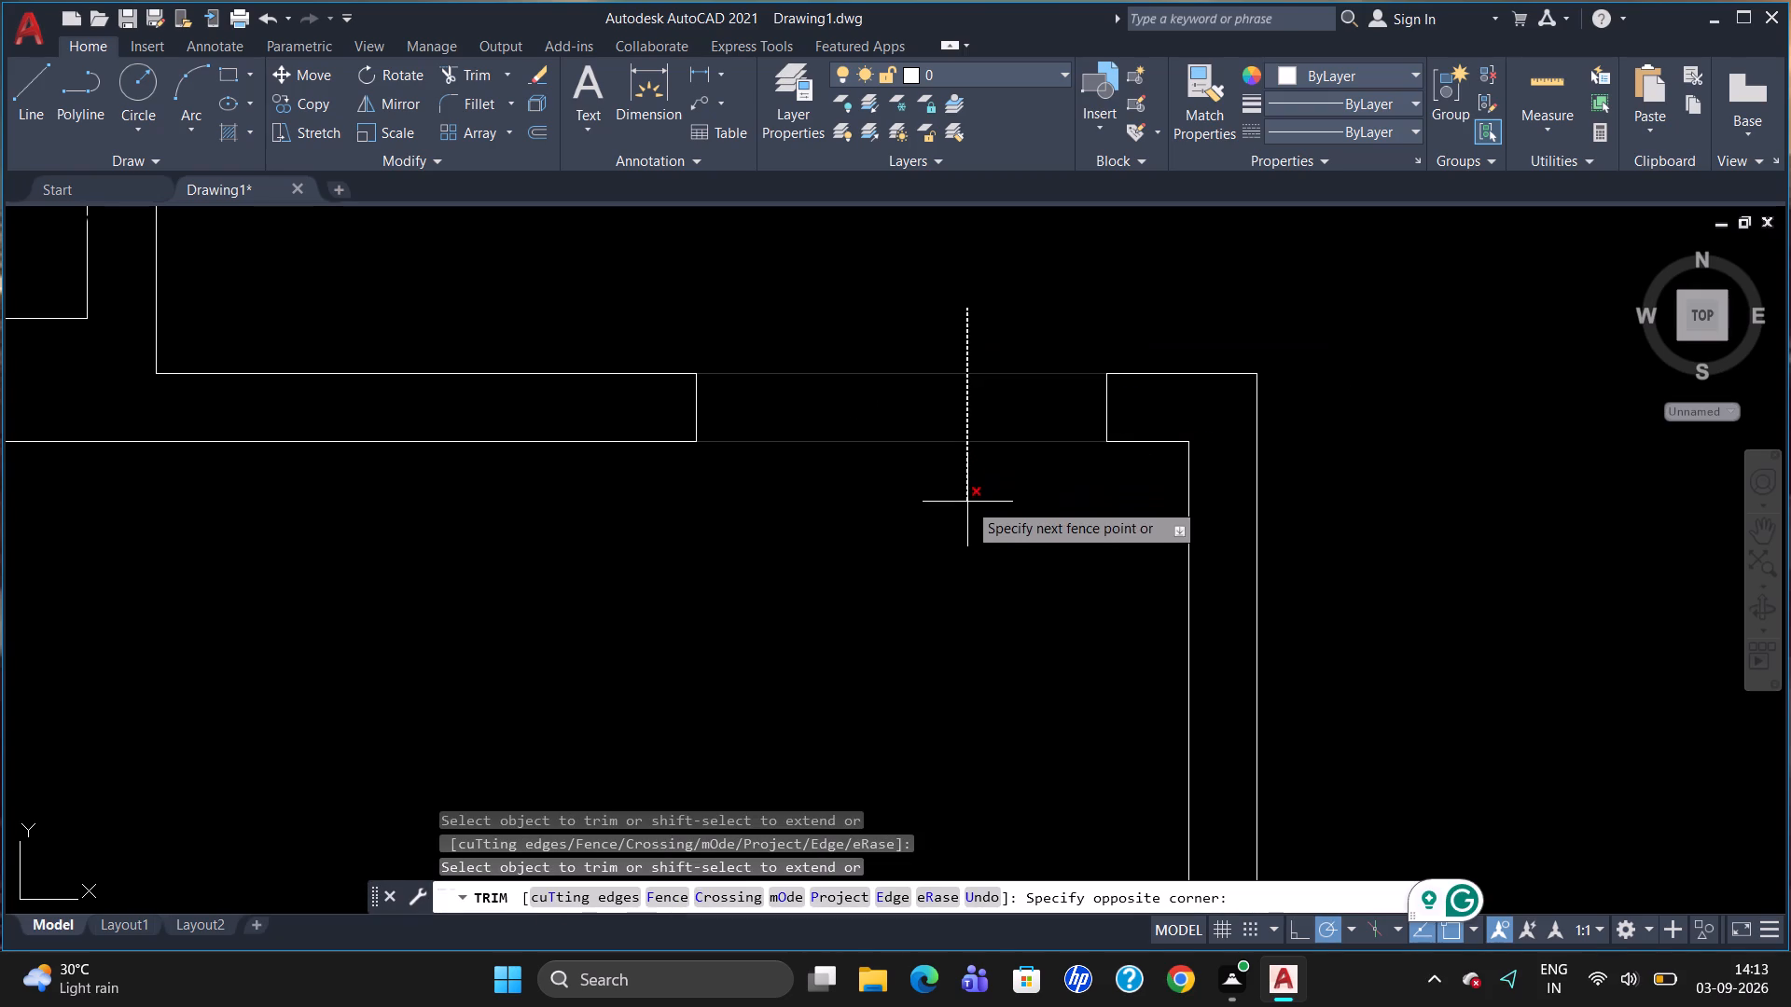
left_click(967, 502)
key("Escape")
Load the ACAD_ISO02W100 ISO dash linetype into the drawing.
scroll(967, 500, "down", 3)
scroll(1192, 394, "down", 1)
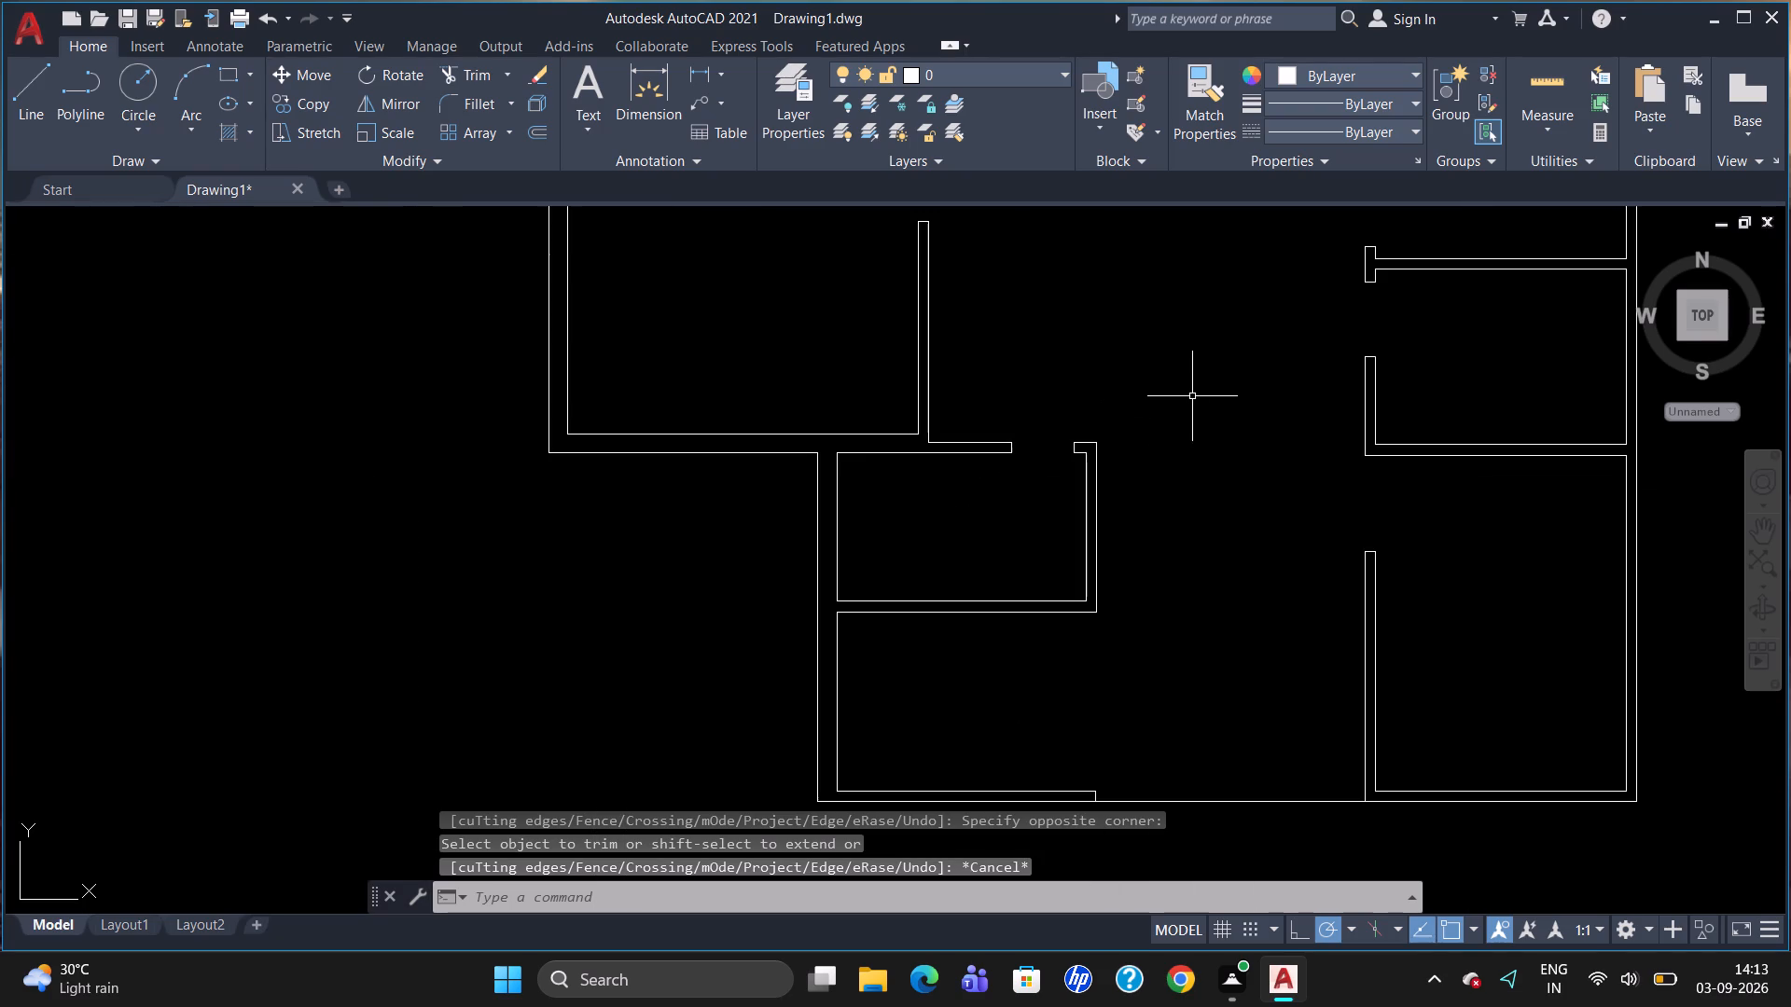
scroll(1171, 446, "down", 2)
scroll(1136, 570, "up", 2)
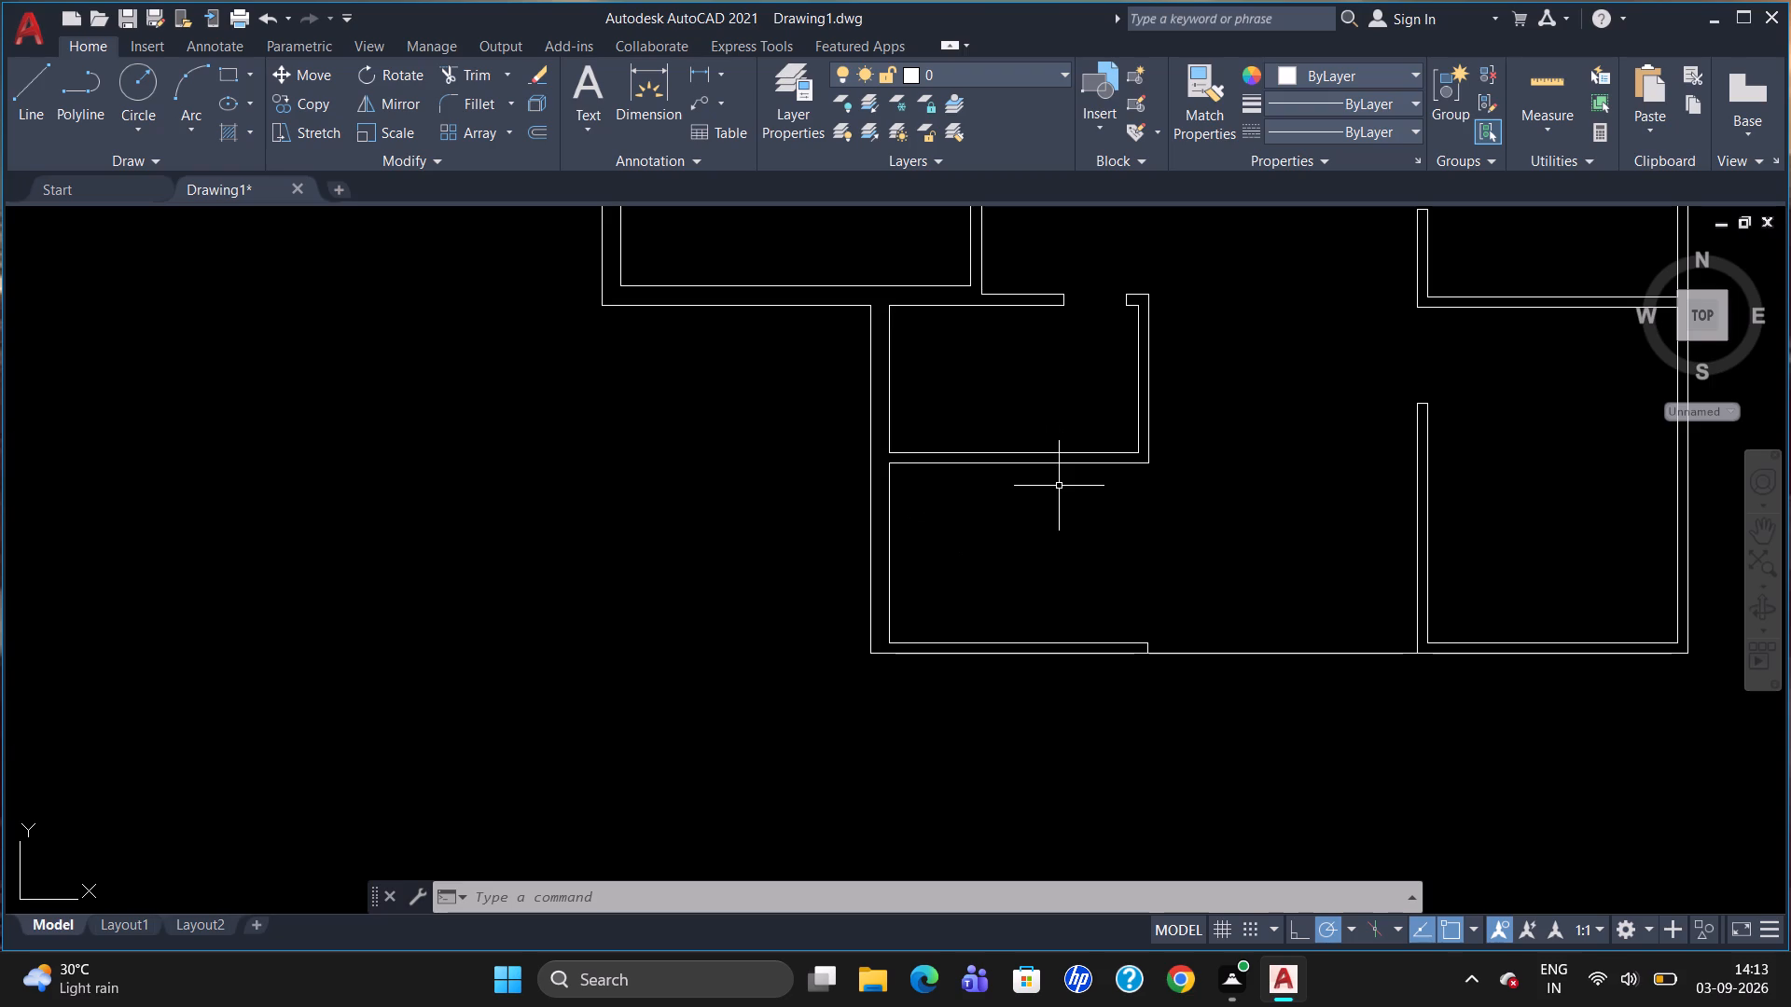
type("LT")
key("Return")
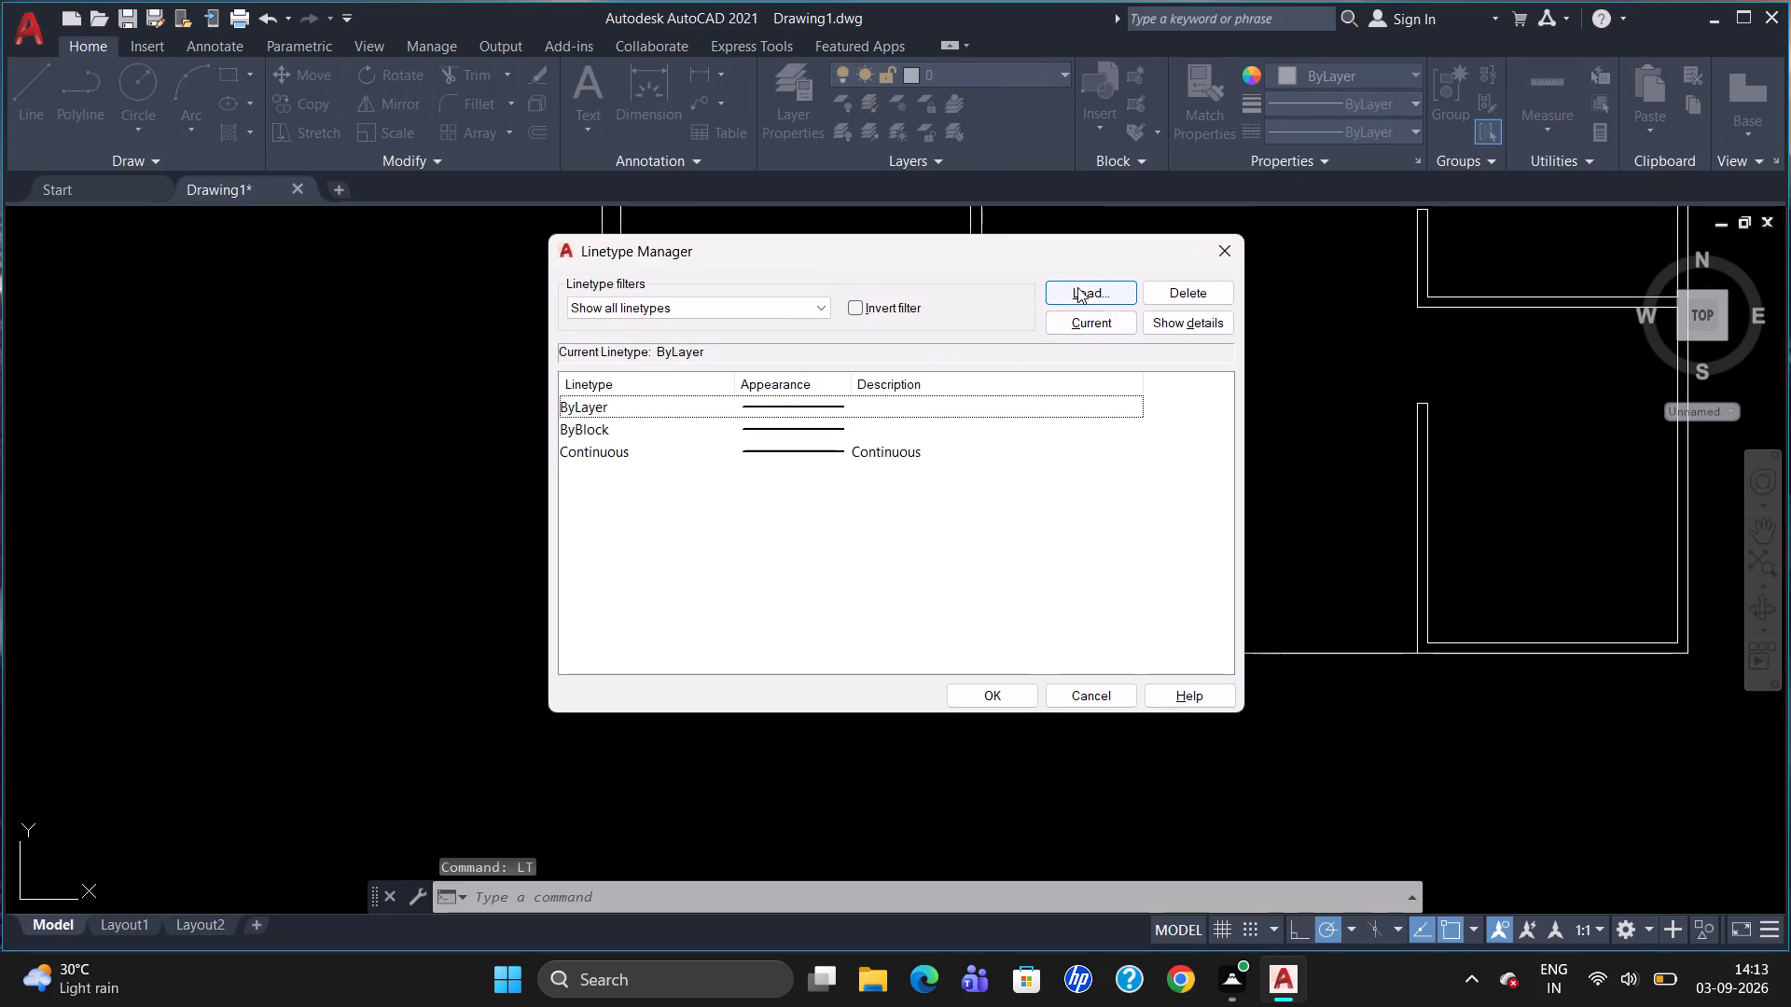
left_click(1078, 286)
left_click(859, 436)
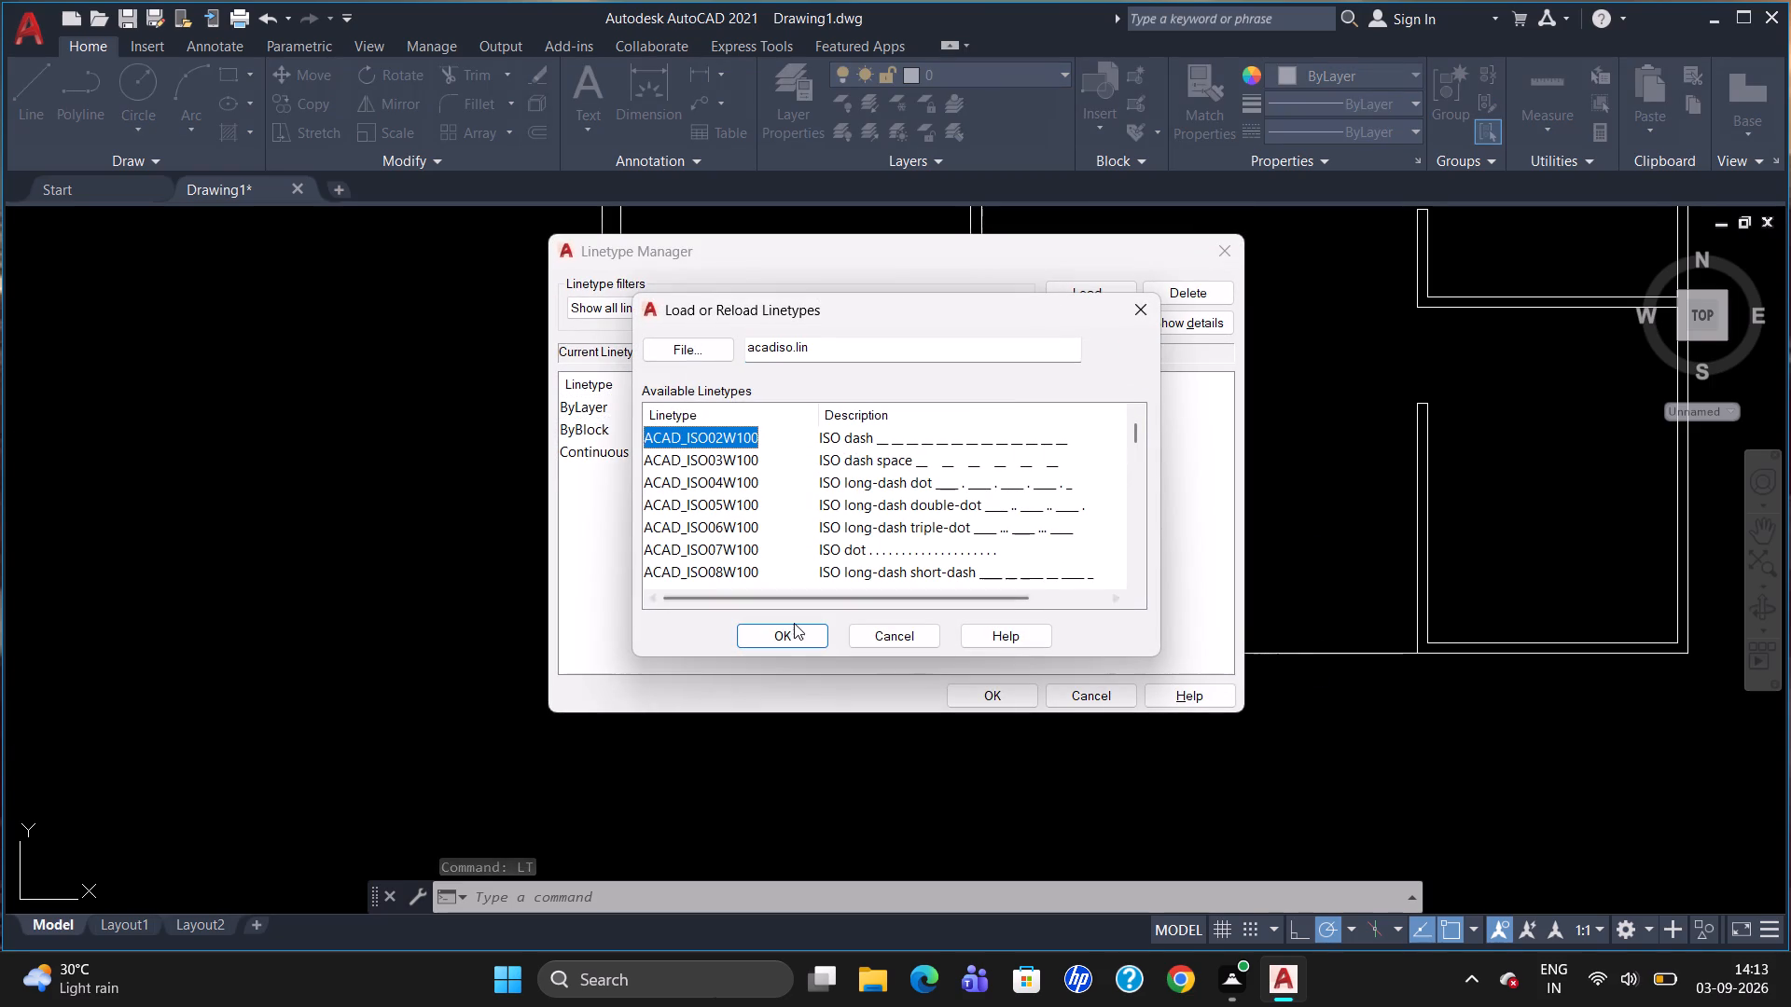
left_click(794, 627)
left_click(1019, 705)
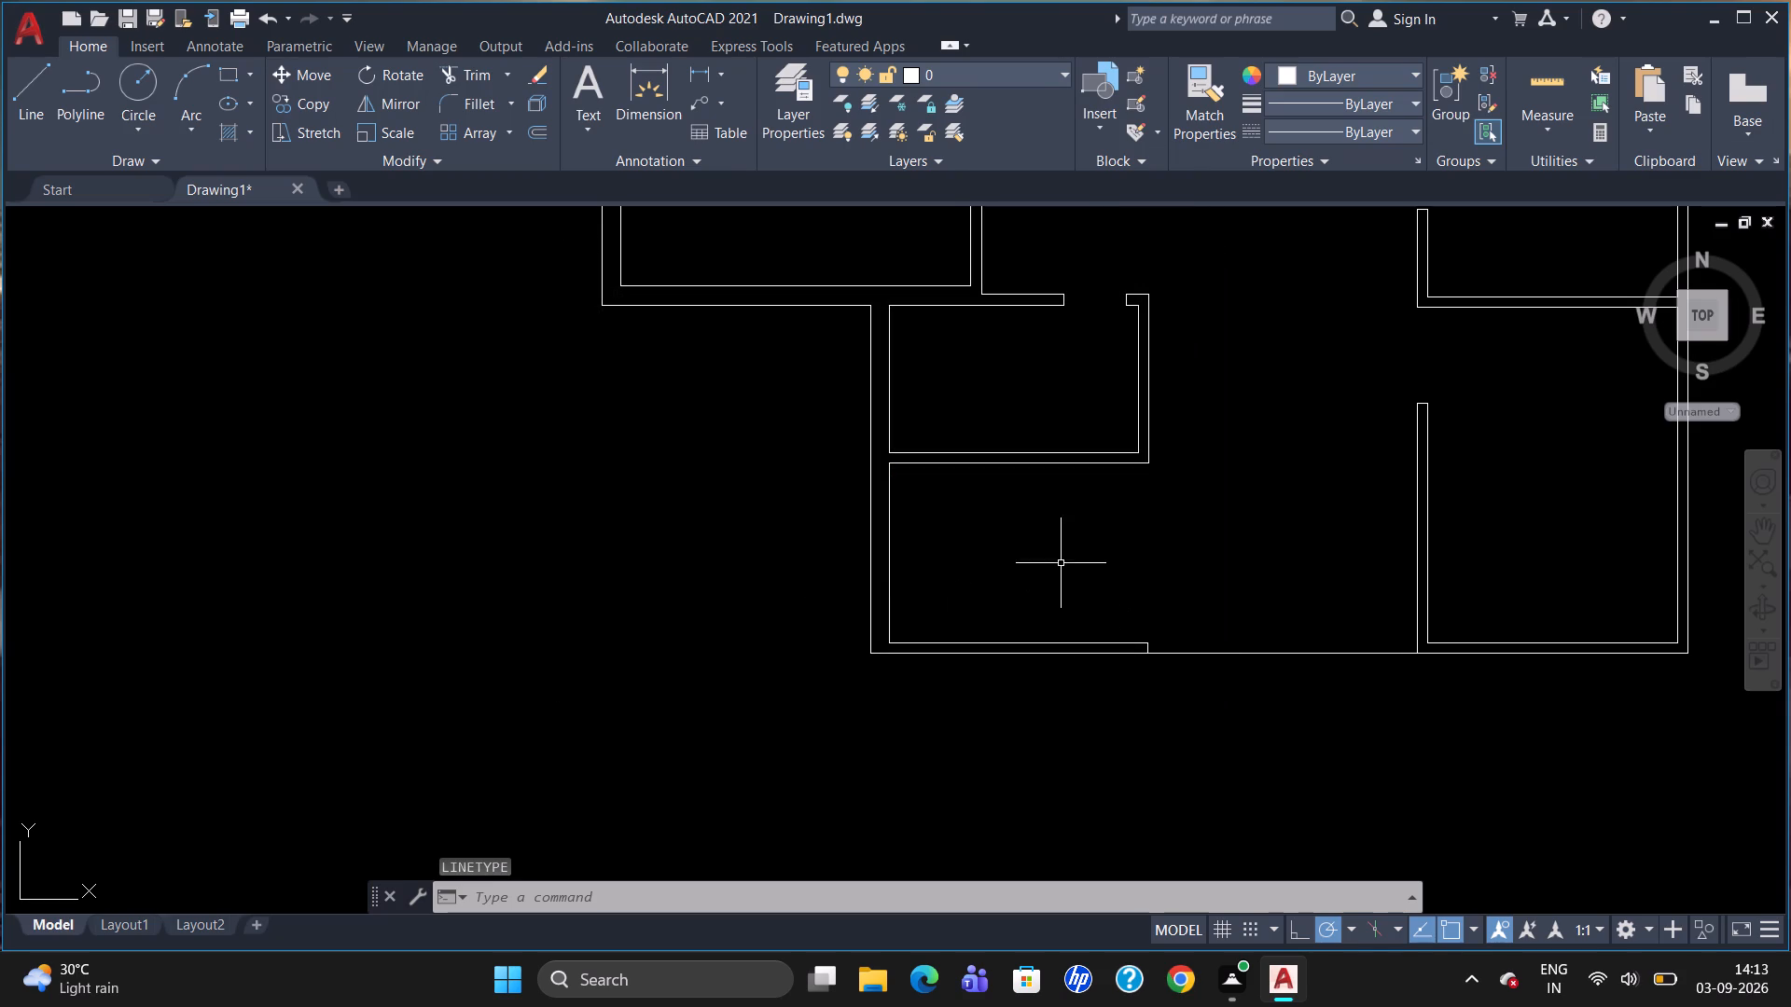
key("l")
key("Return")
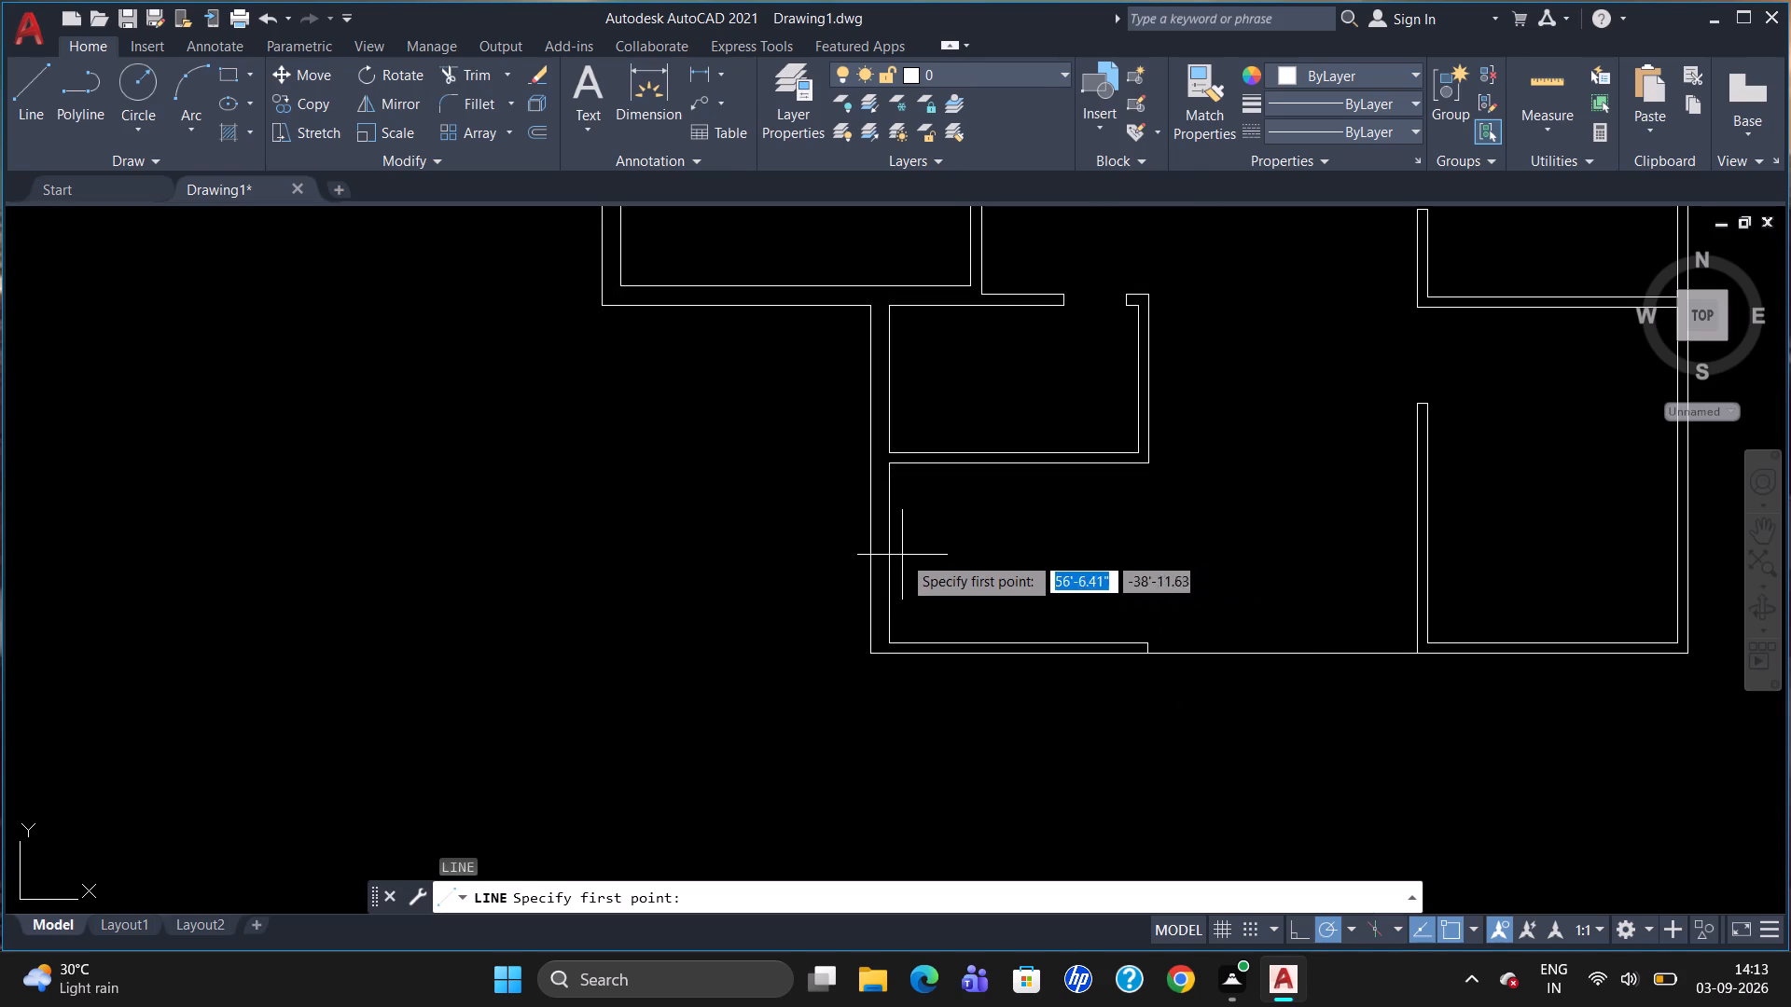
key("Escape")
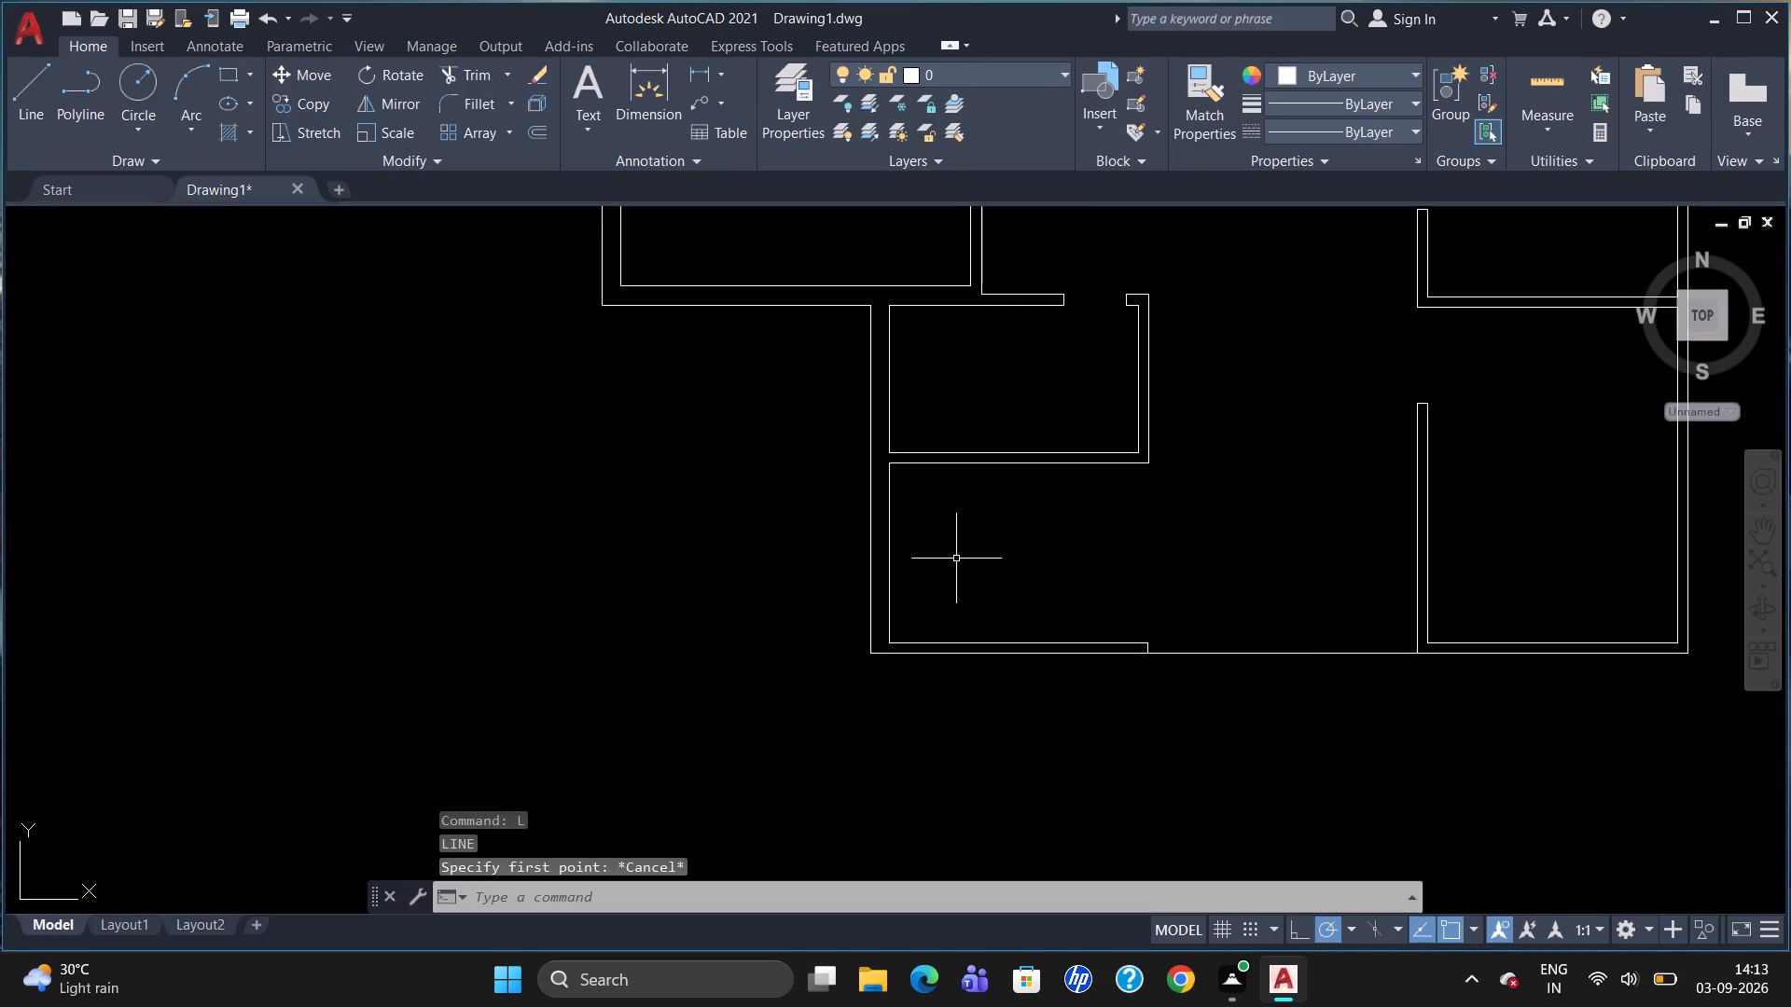
Offset the inner west wall line of the southwest room 3' to the east.
key("o")
key("Return")
type("3'")
key("Return")
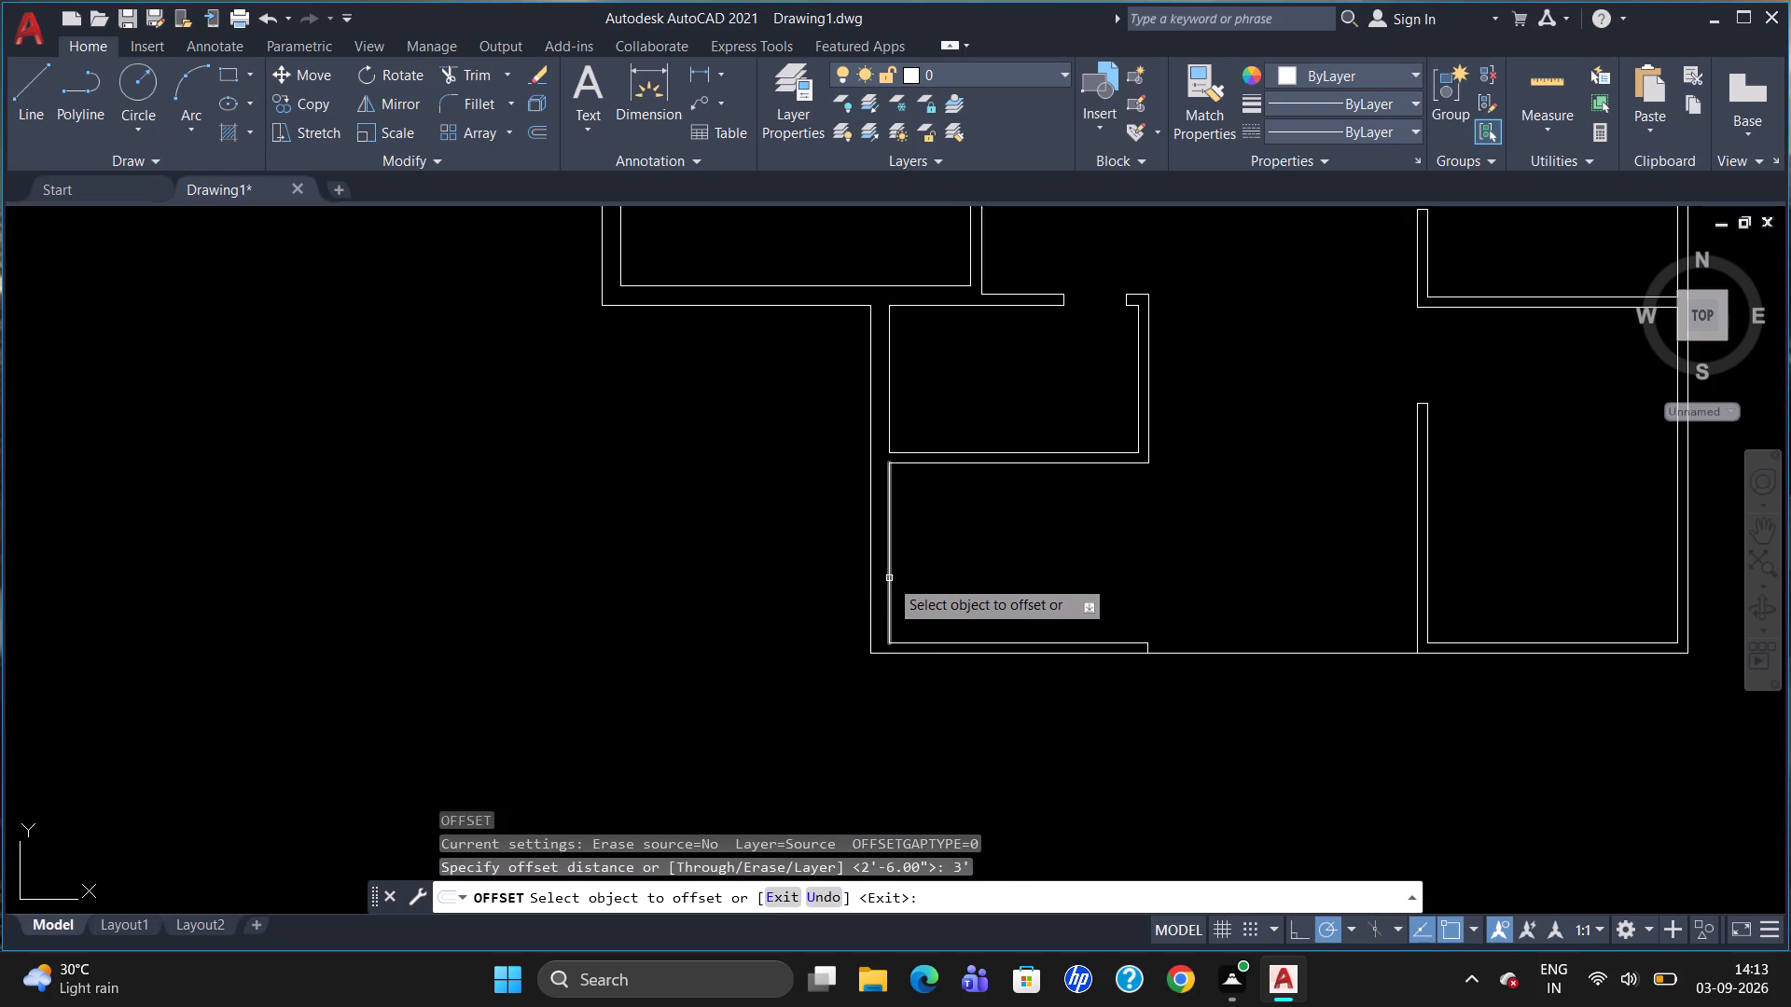
left_click(889, 578)
left_click(951, 575)
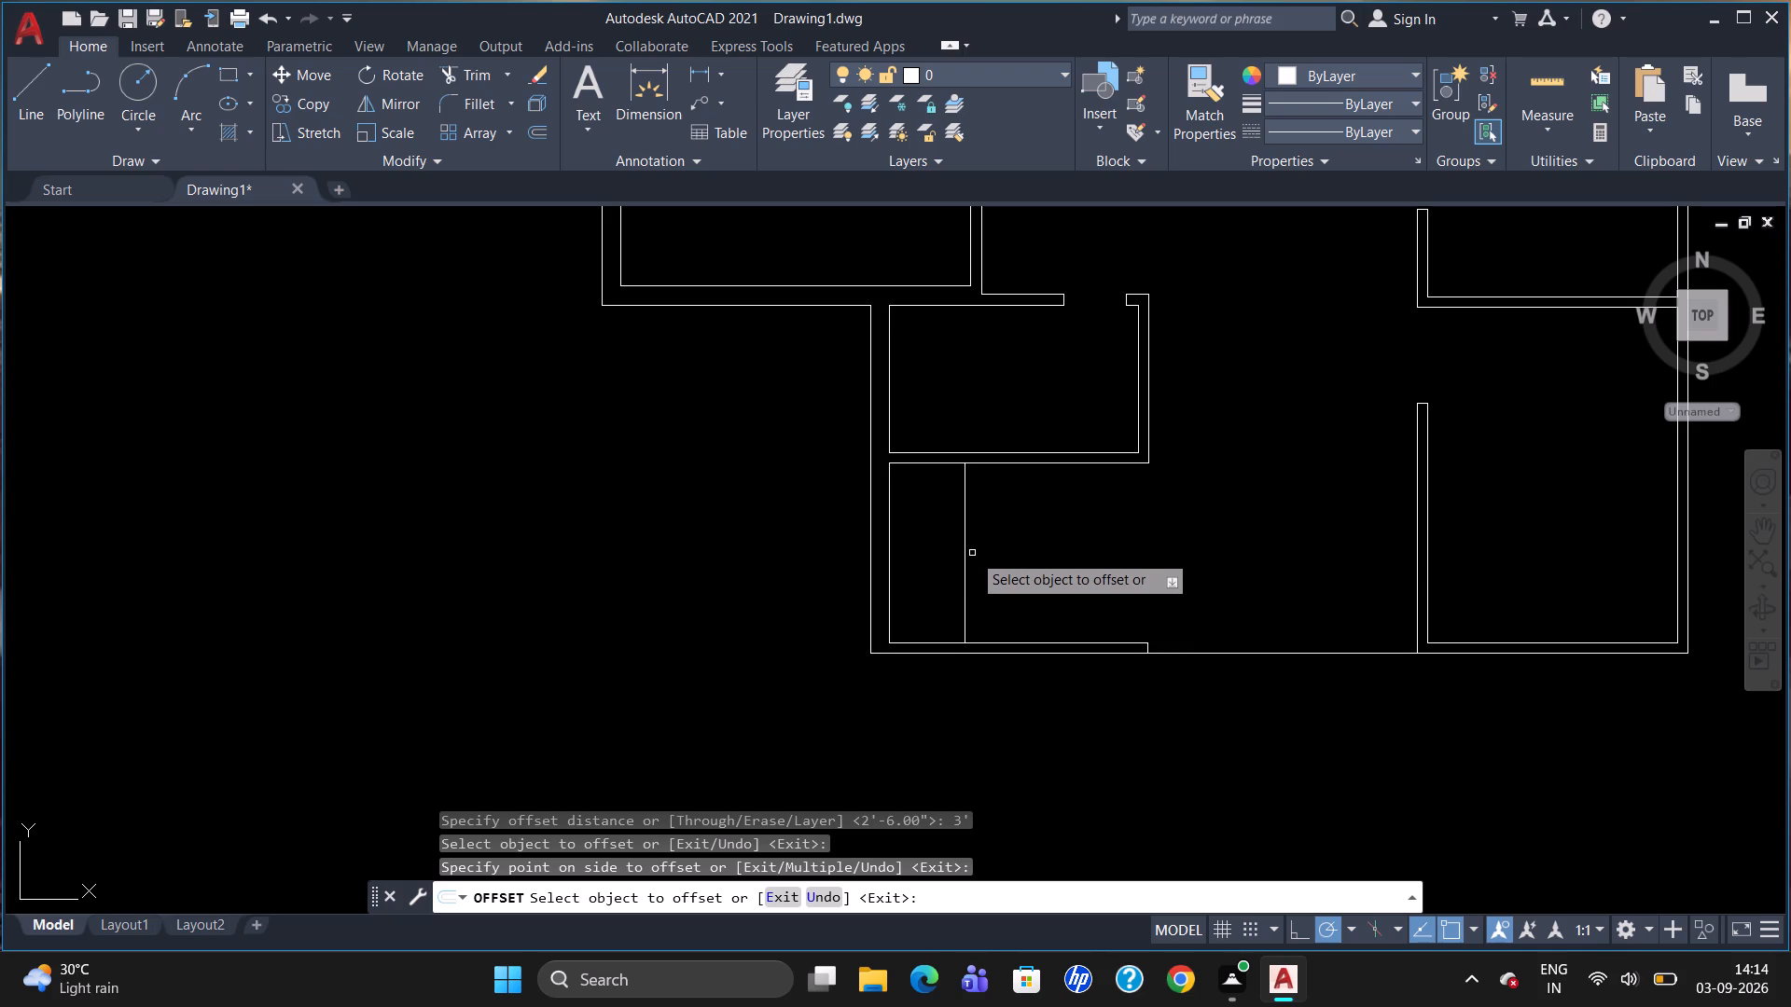
key("Escape")
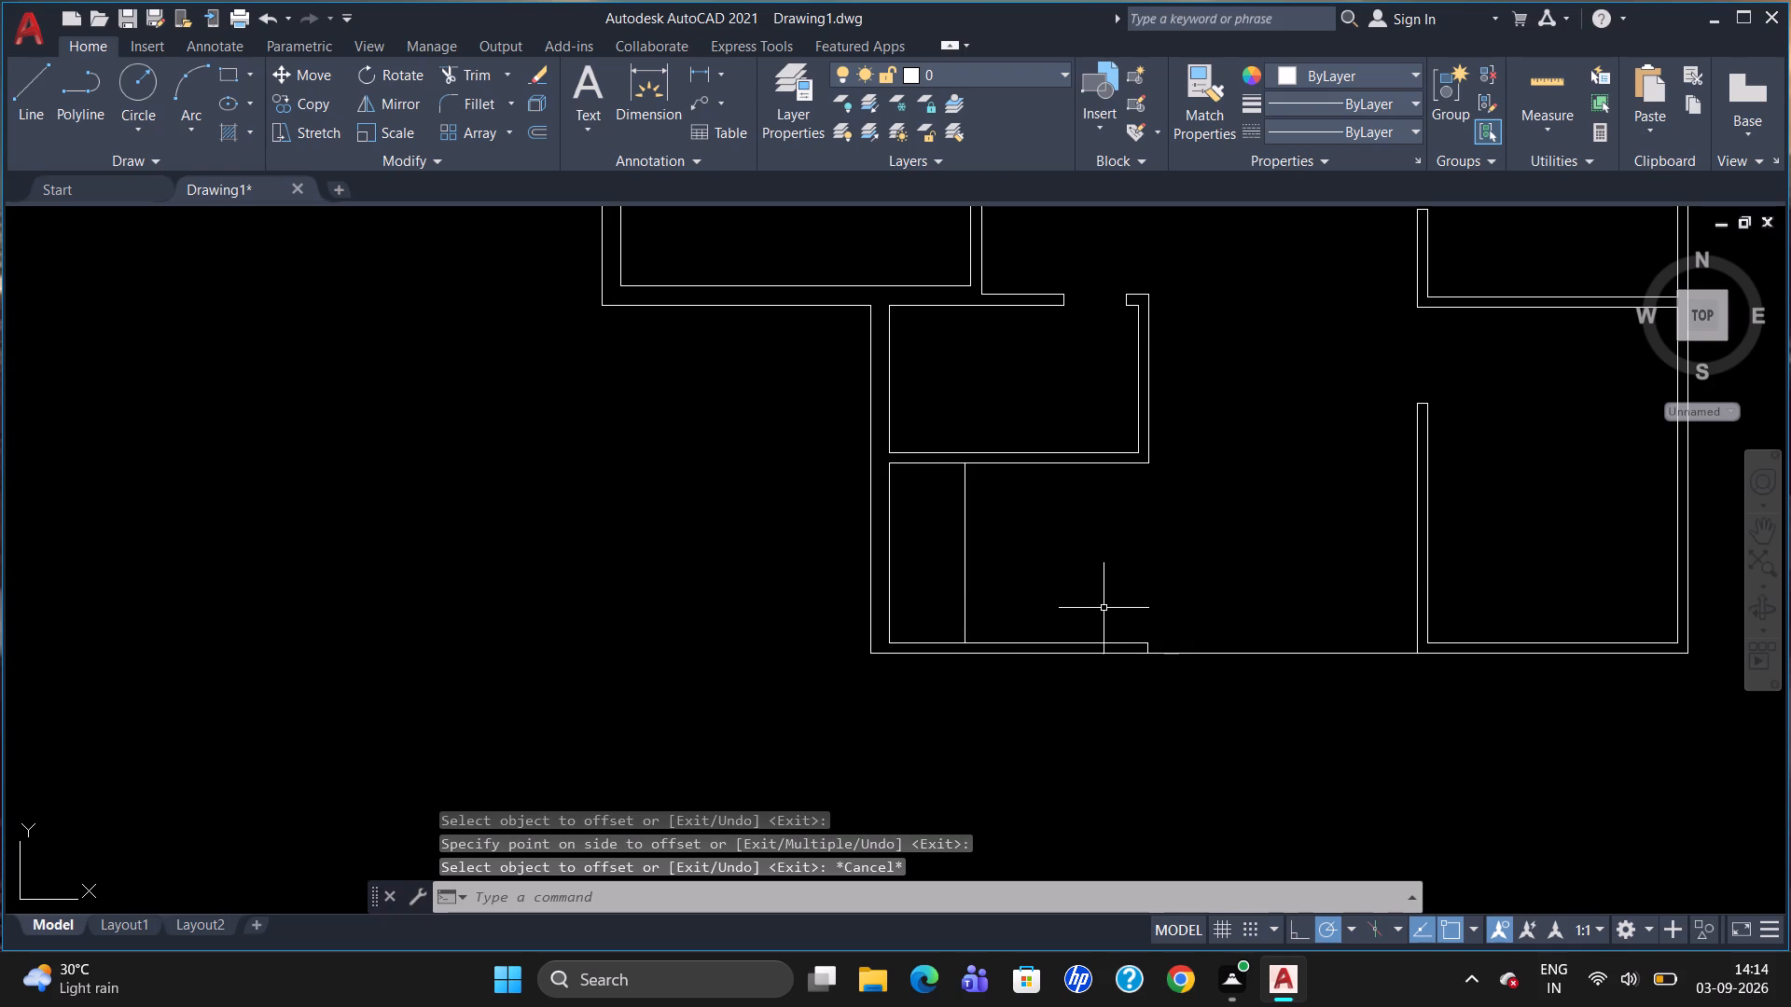
Draw a 7'2" vertical line in the ACAD_ISO02W100 linetype across the southwest room's open east side, up to the small room's southeast corner.
key("l")
key("Return")
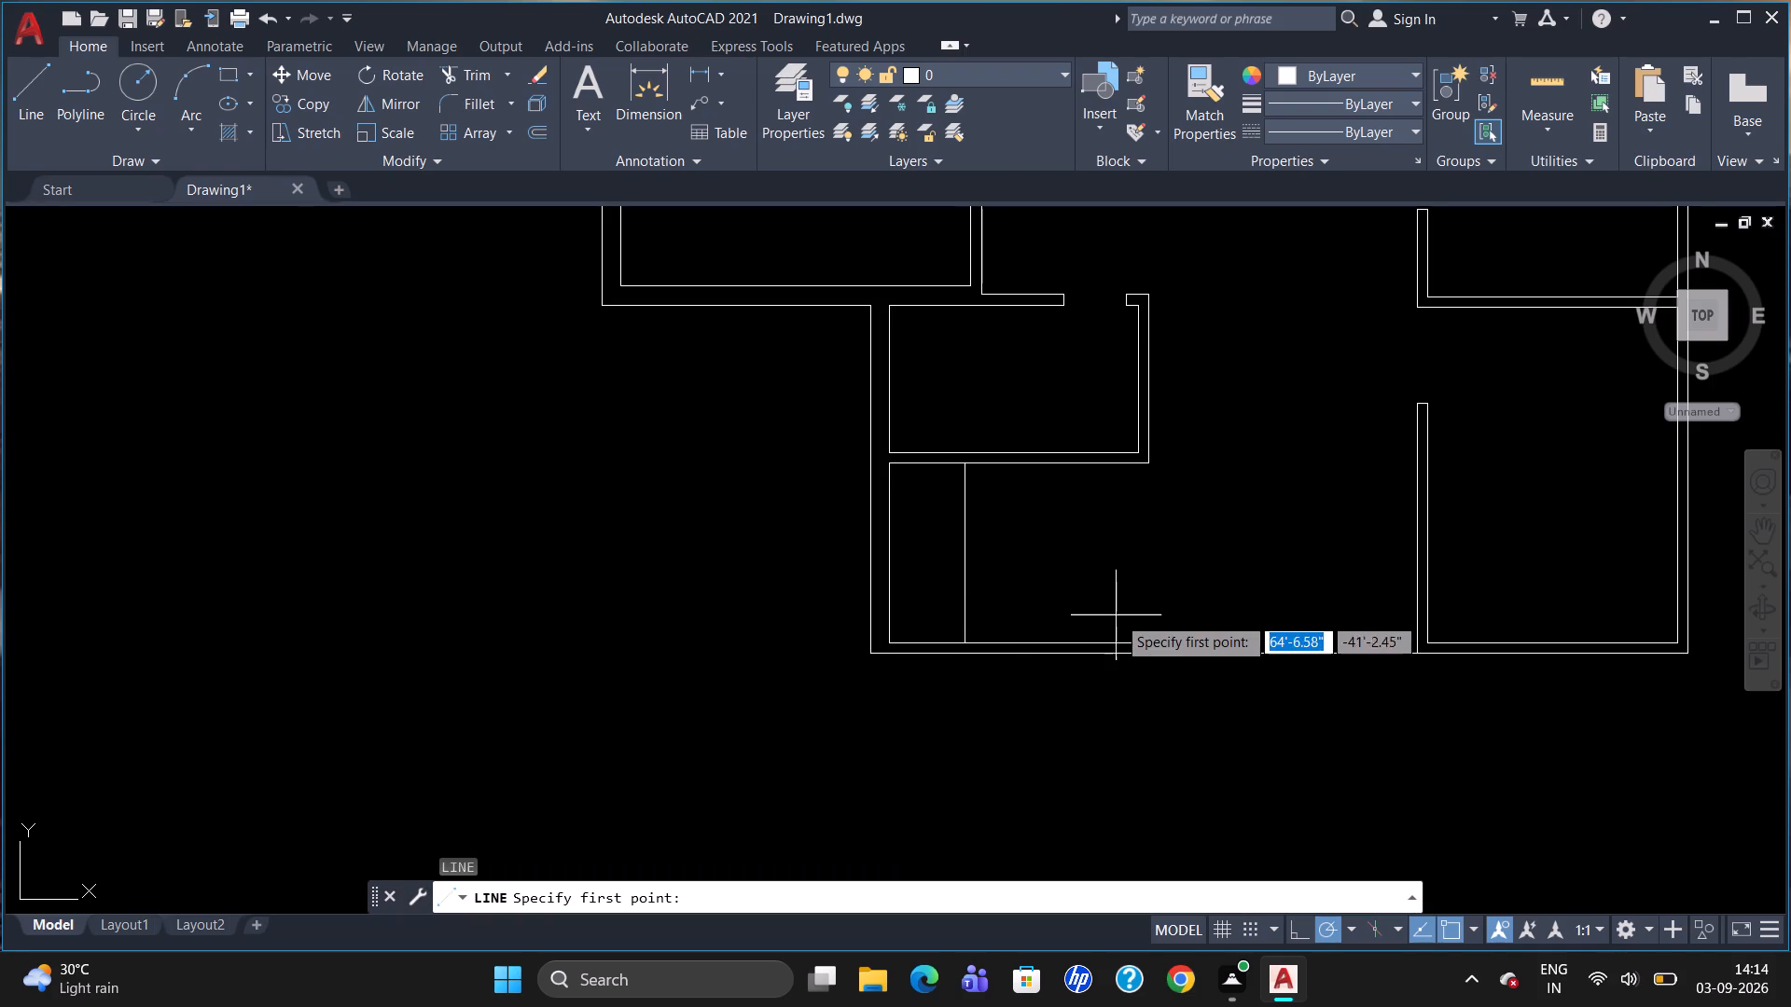
left_click(1398, 139)
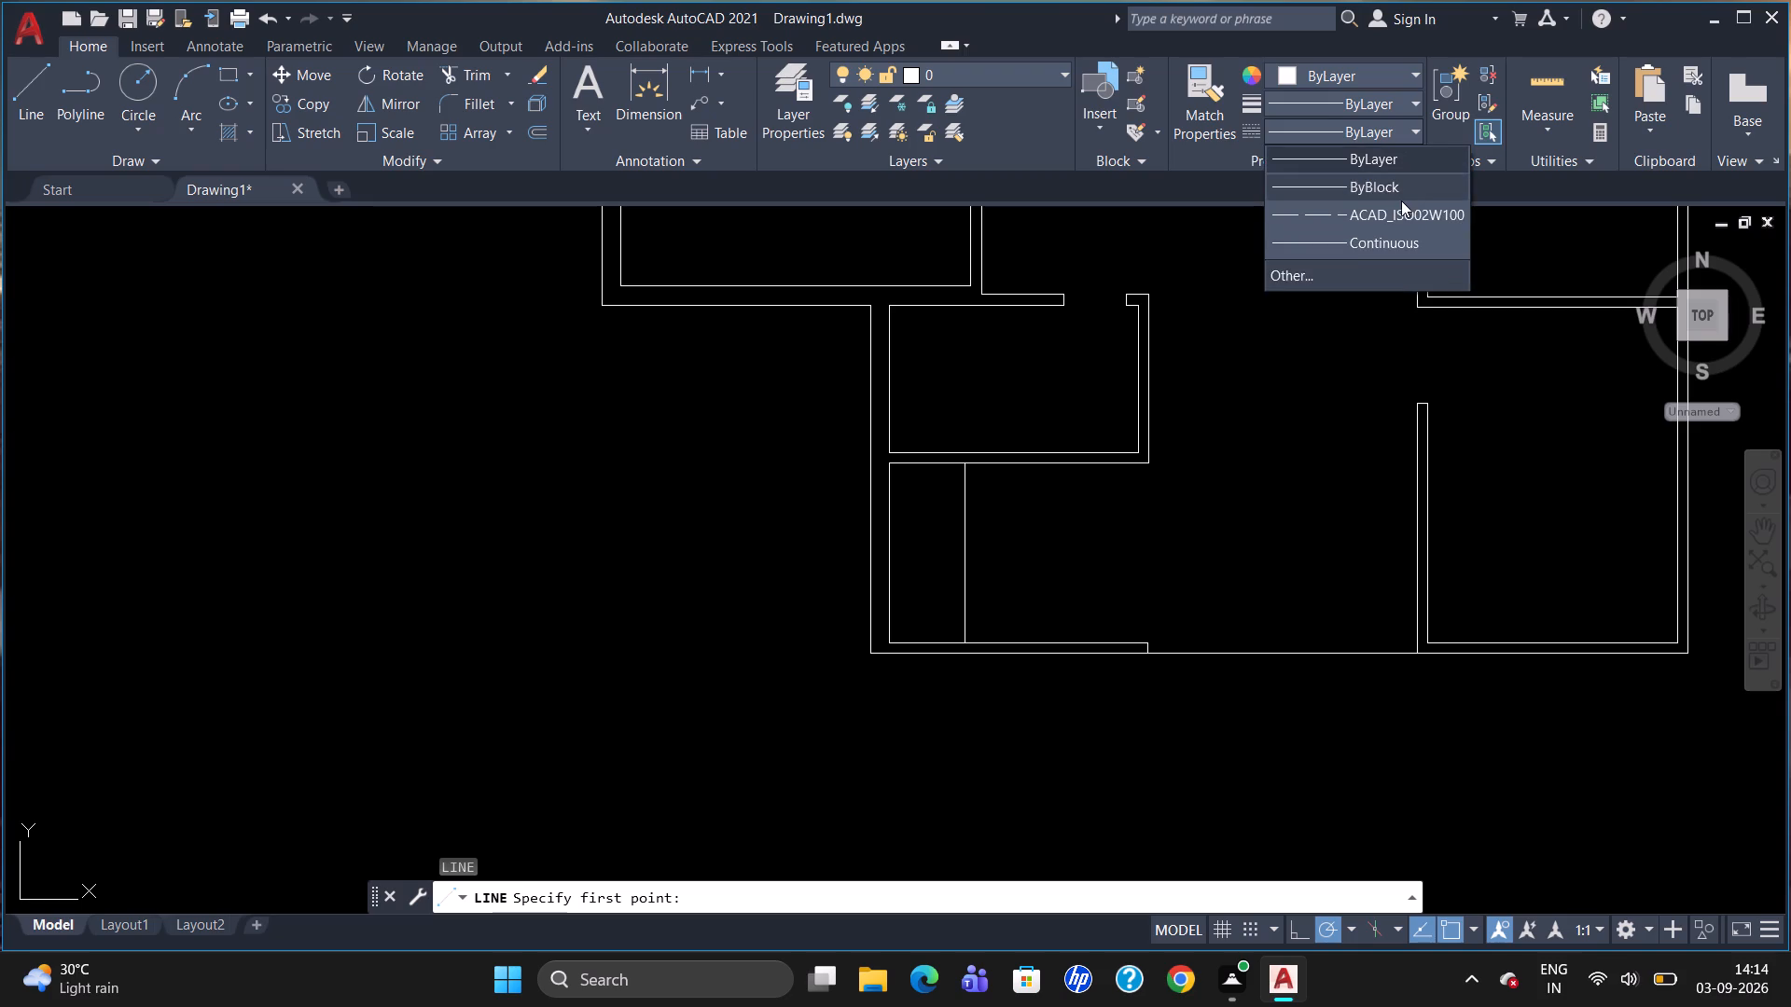
left_click(1401, 200)
left_click(1385, 131)
left_click(1404, 214)
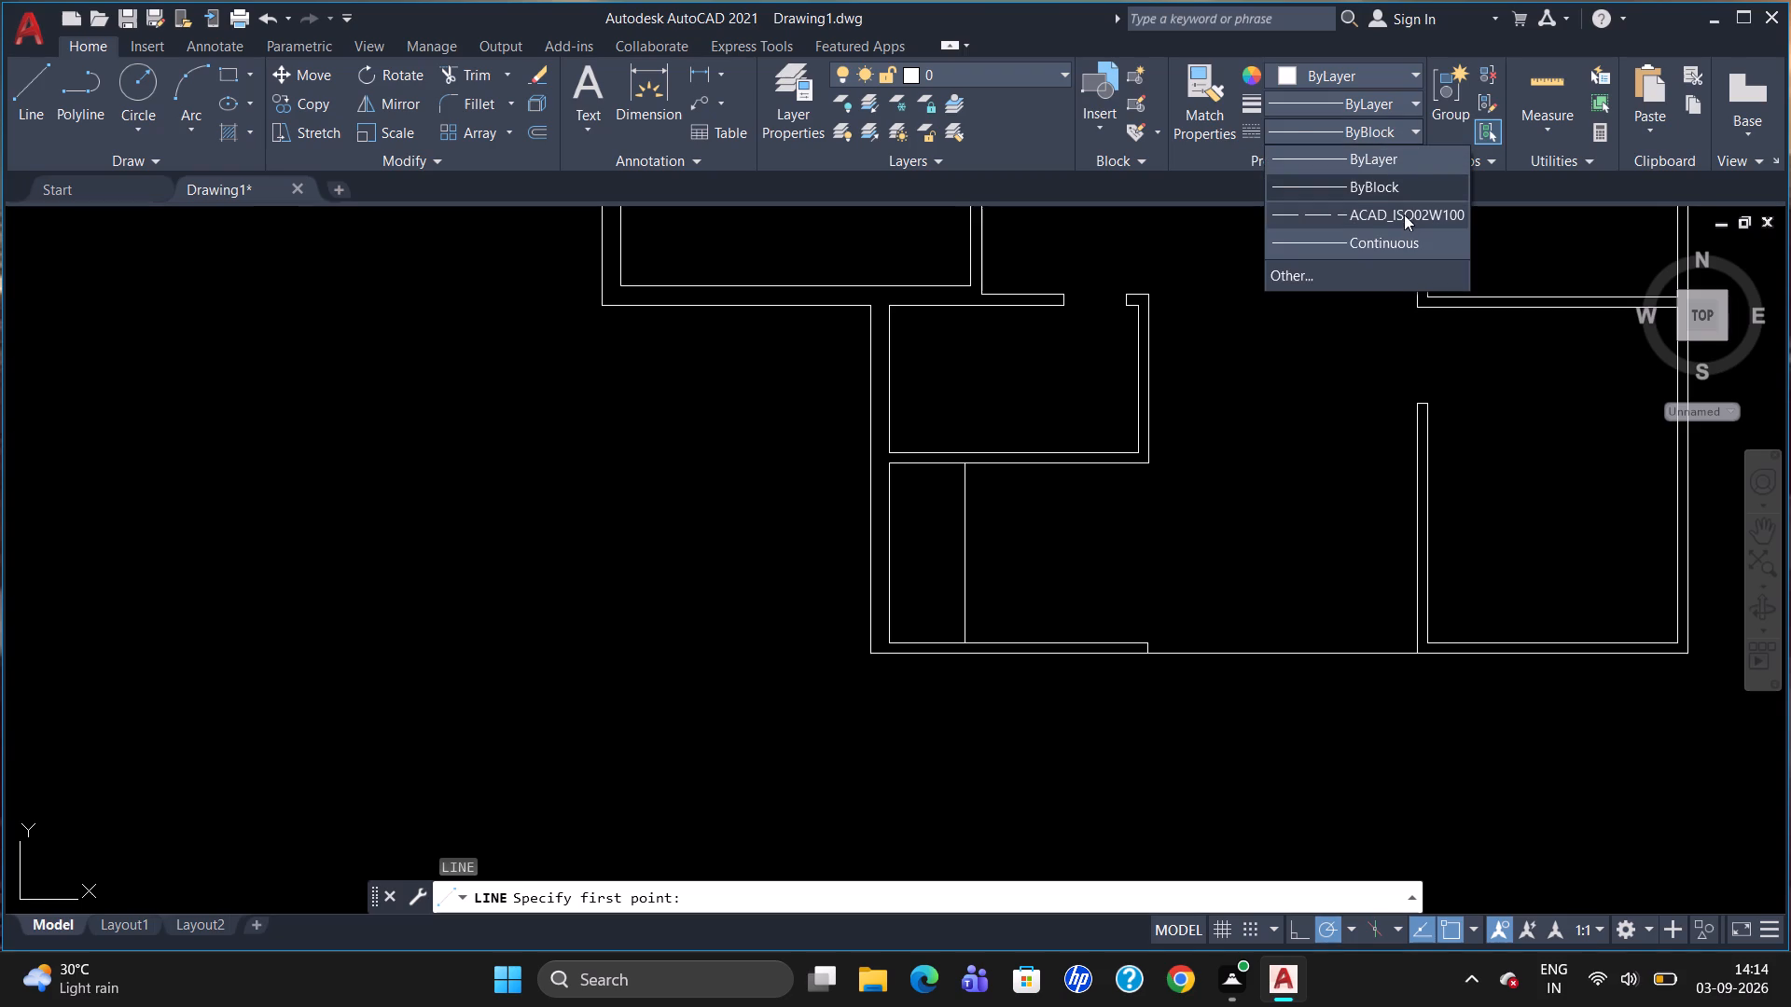
left_click(1146, 642)
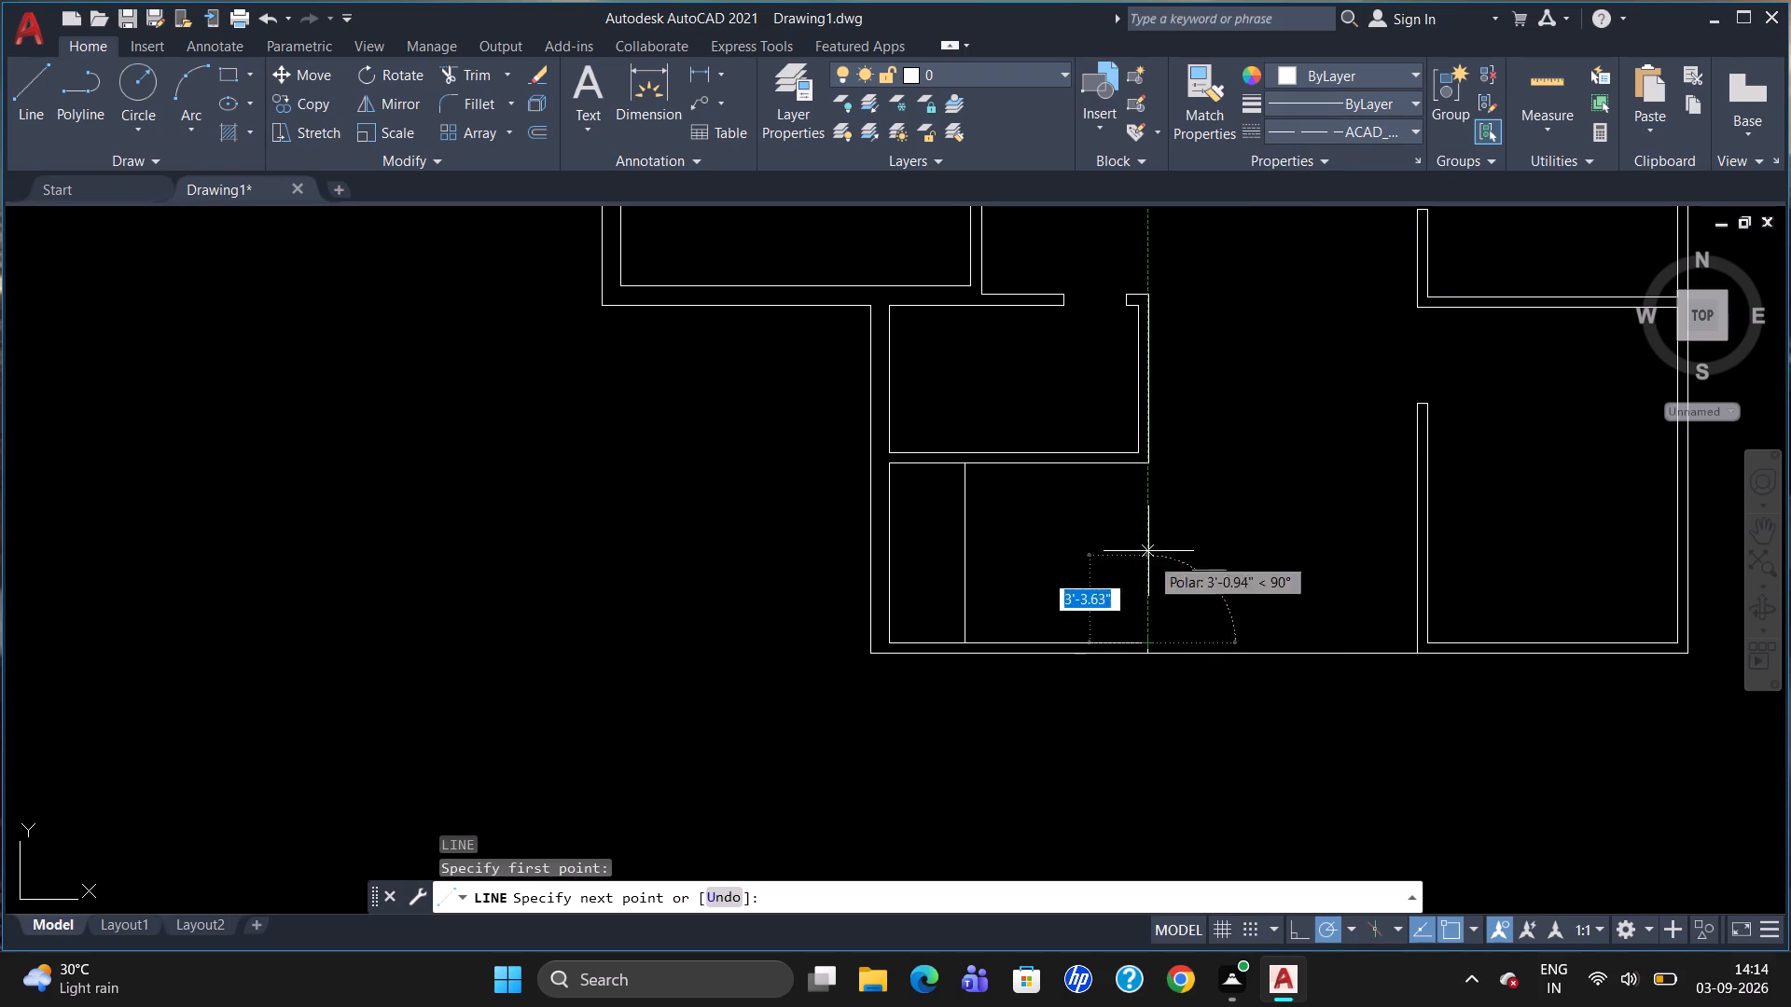
scroll(1146, 465, "up", 2)
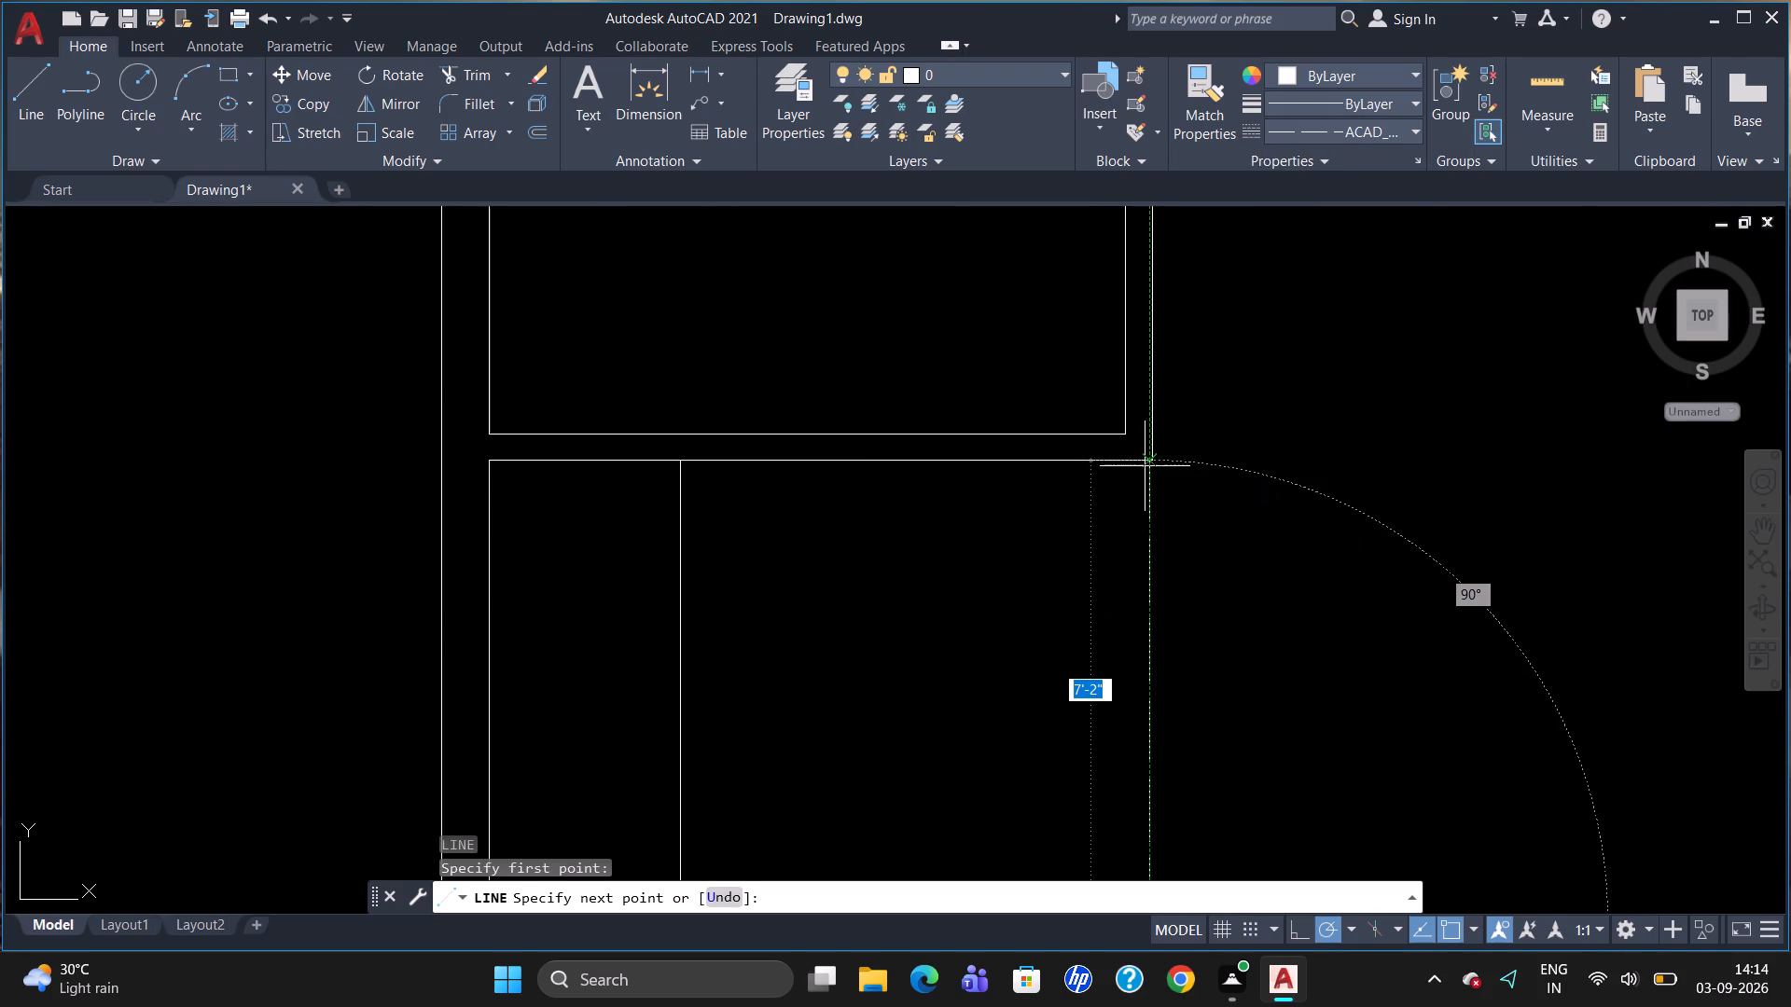
left_click(1143, 465)
scroll(1133, 435, "down", 2)
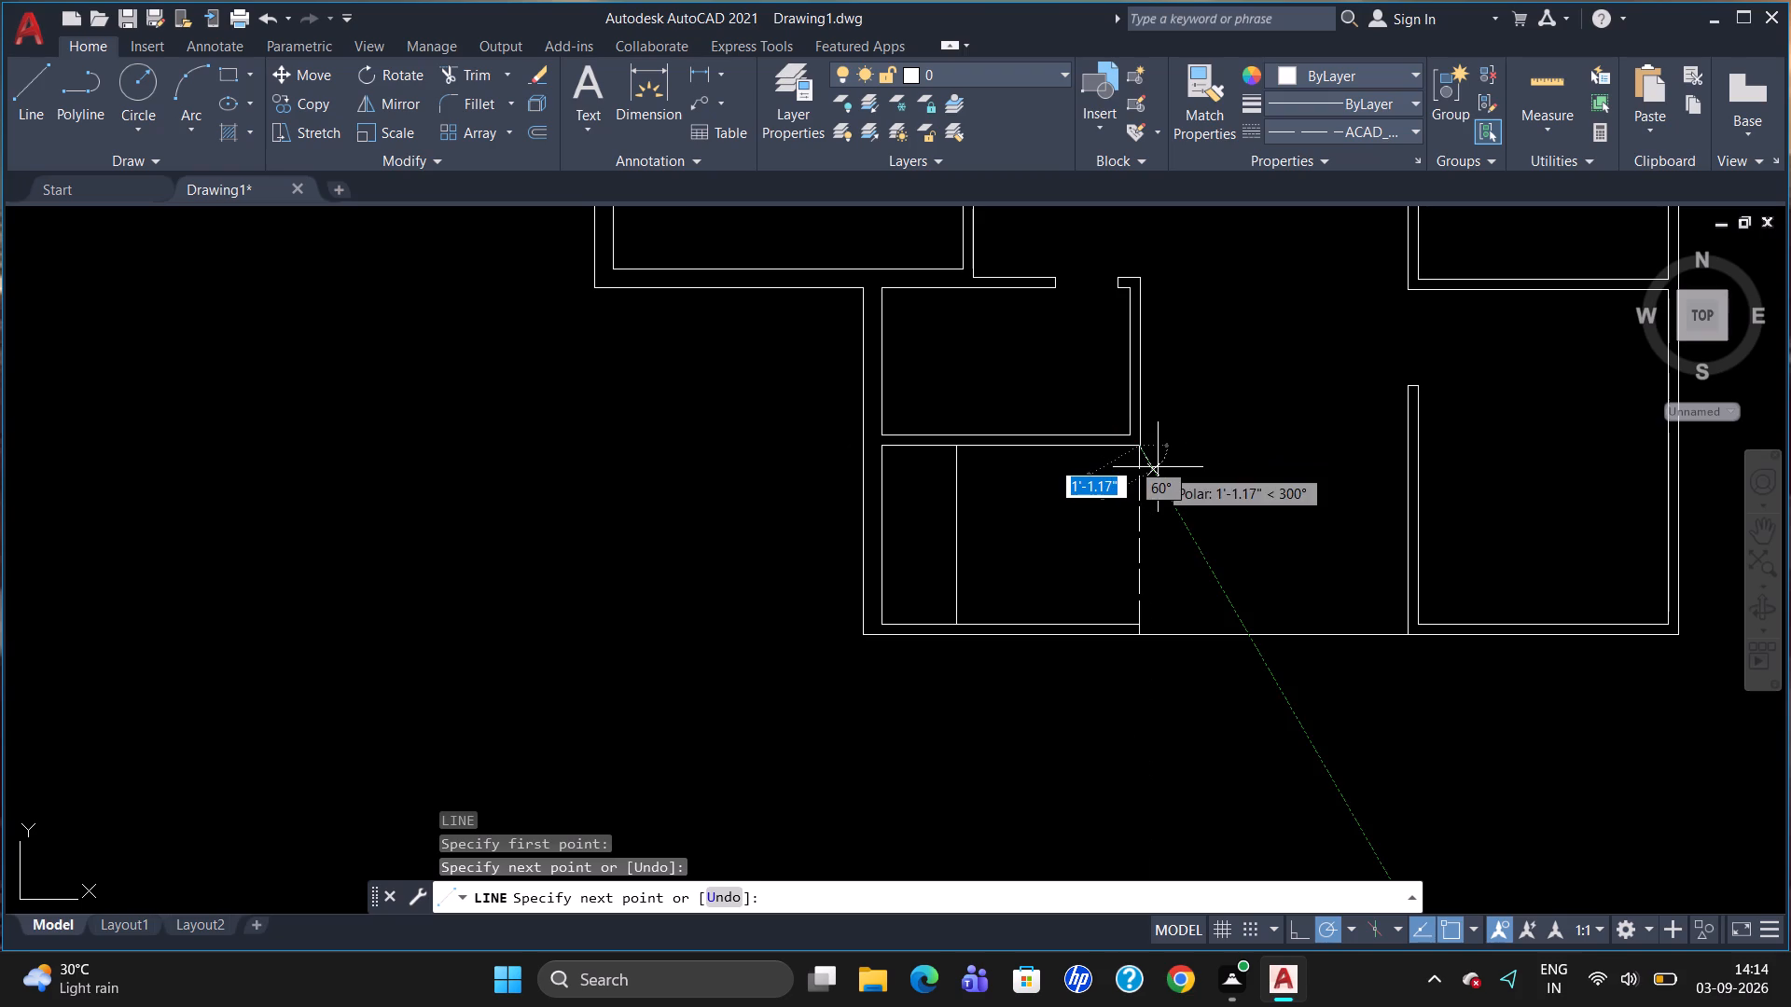
key("Escape")
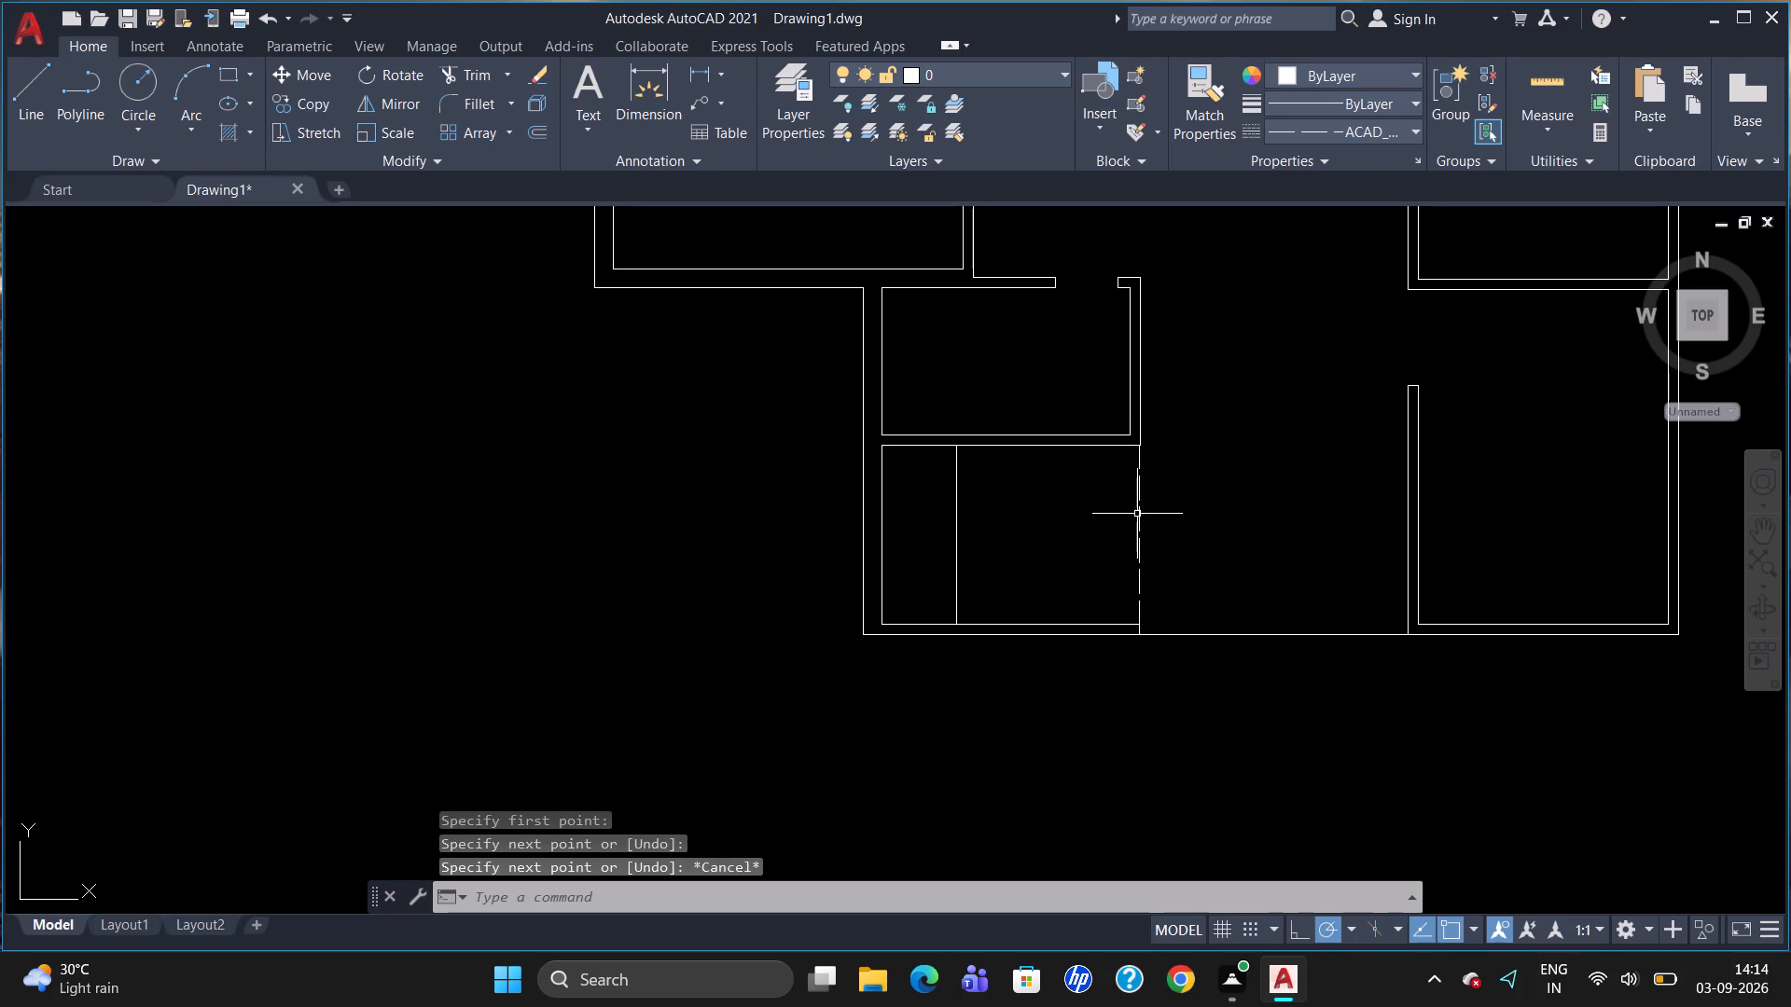
Set the linetype scale of the dashed line on the southwest room's east side to 0.5.
left_click(1138, 513)
right_click(883, 591)
left_click(933, 546)
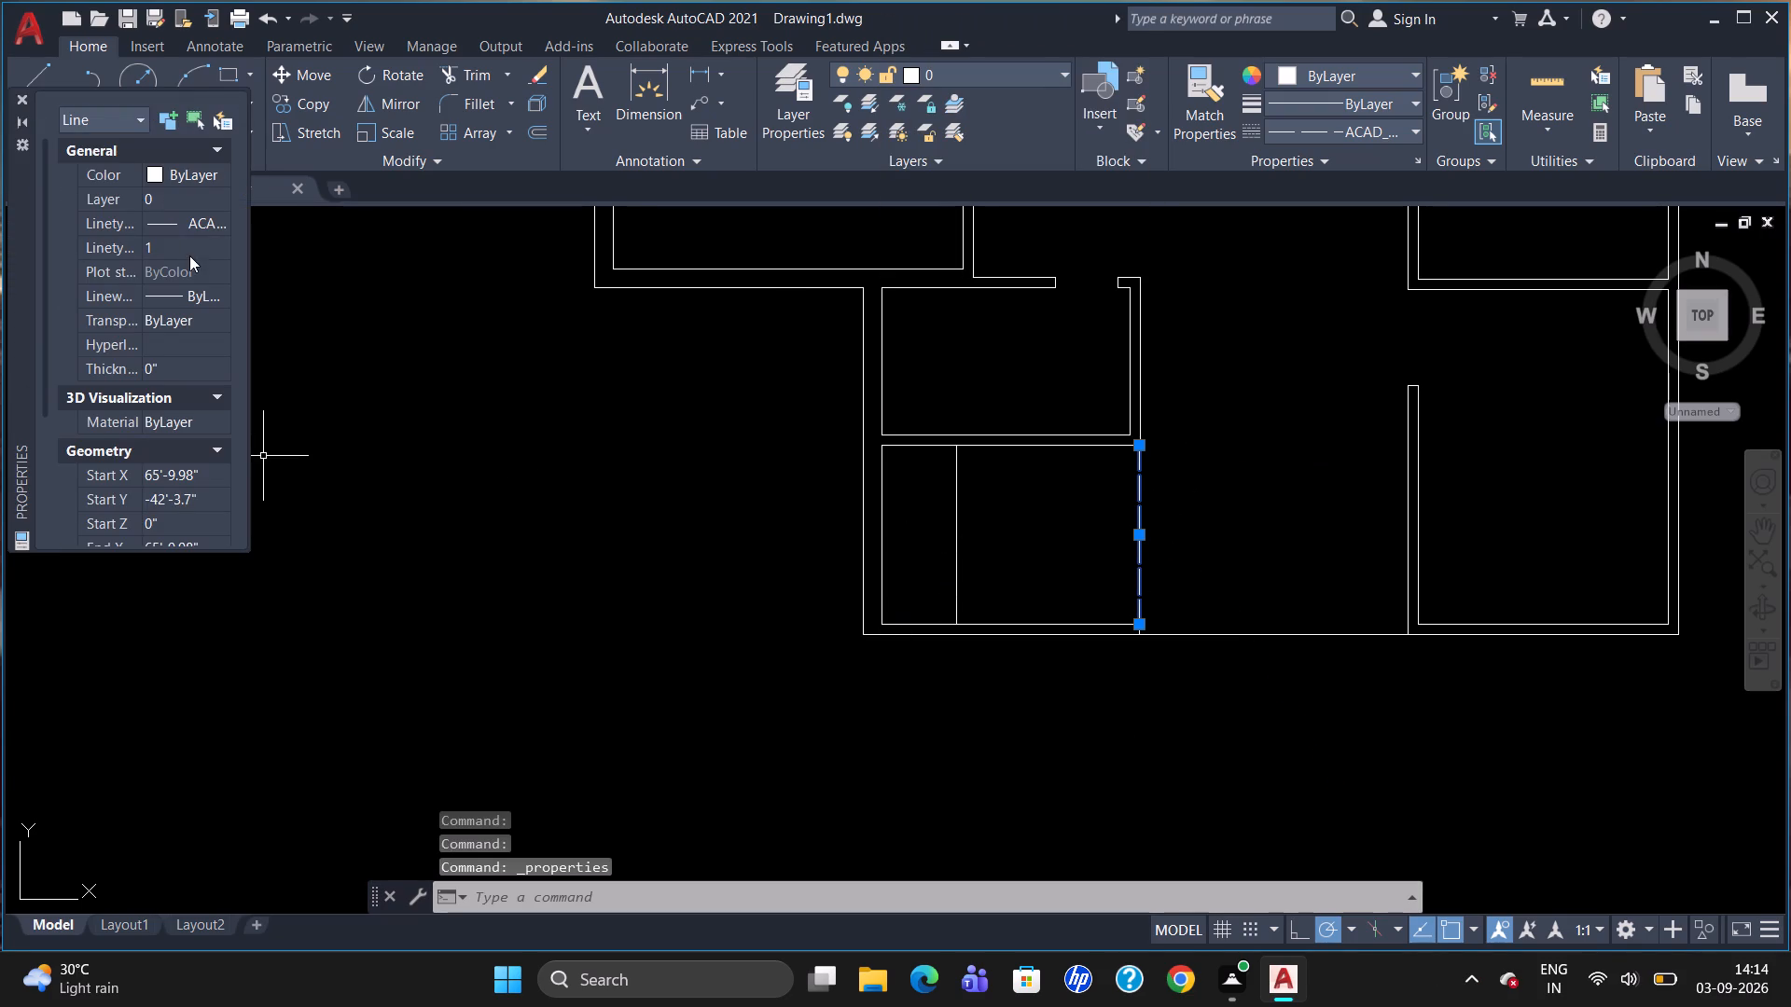
left_click(189, 257)
key("BackSpace")
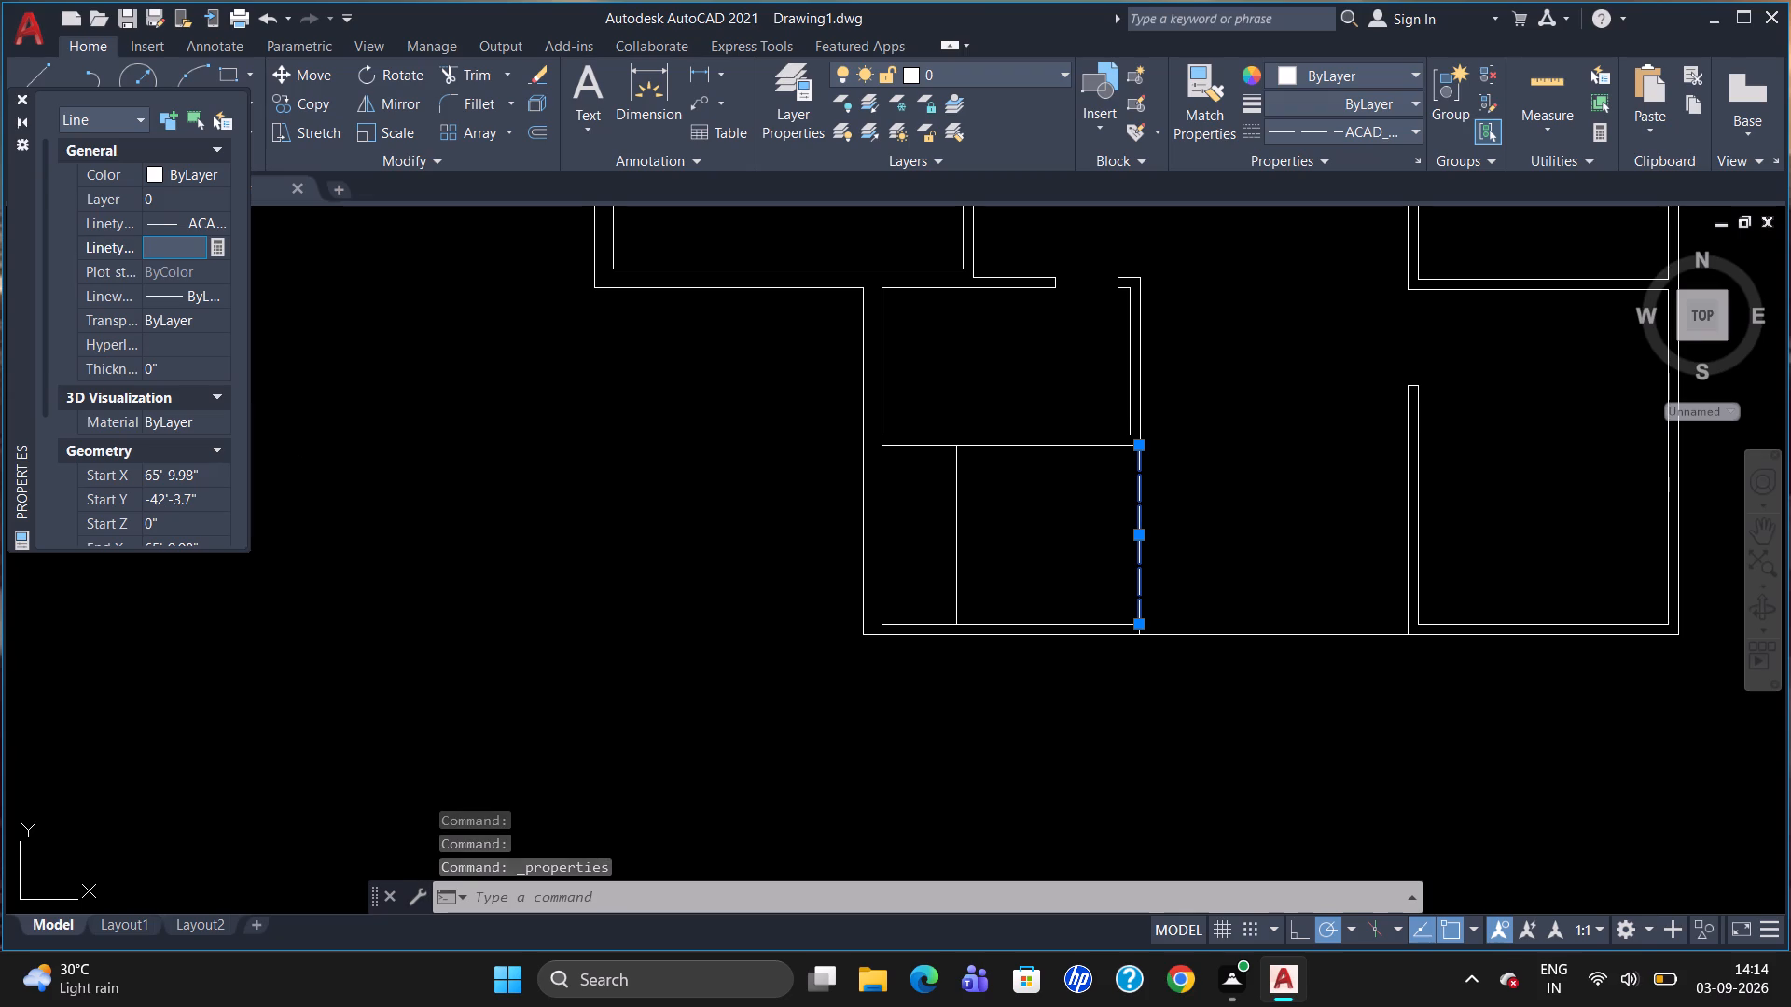
key("0")
key("period")
key("5")
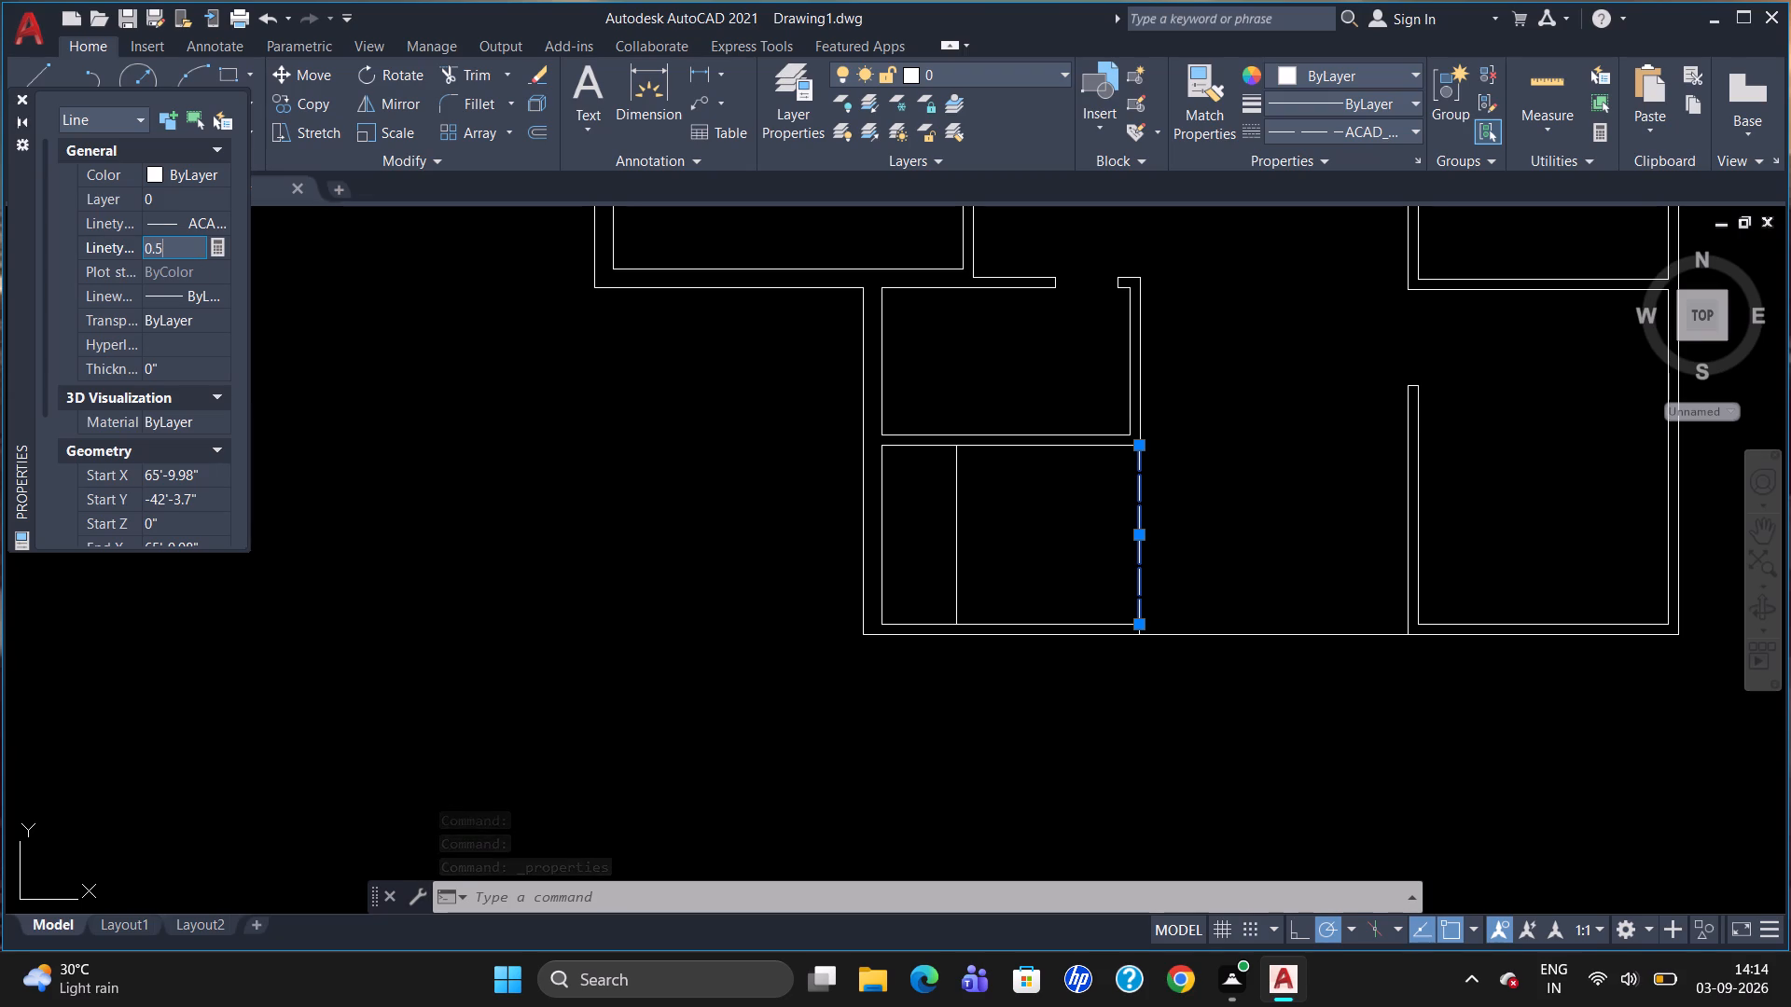
key("Return")
left_click(21, 101)
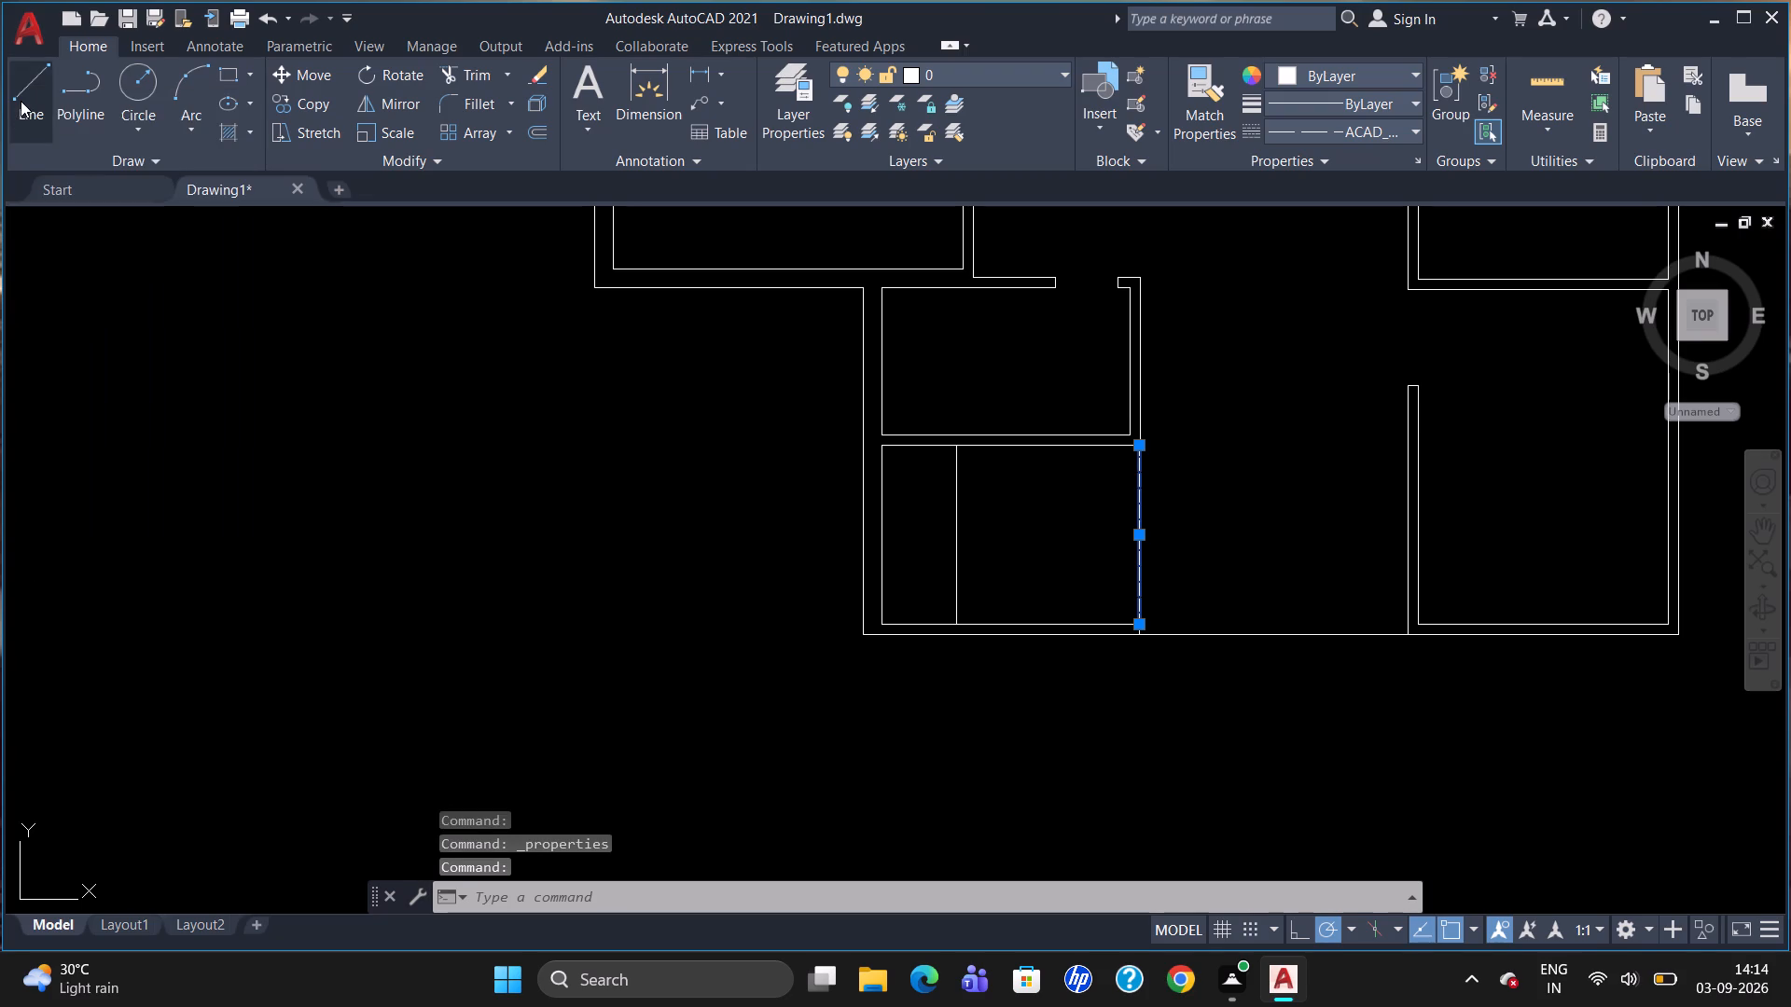
key("Escape")
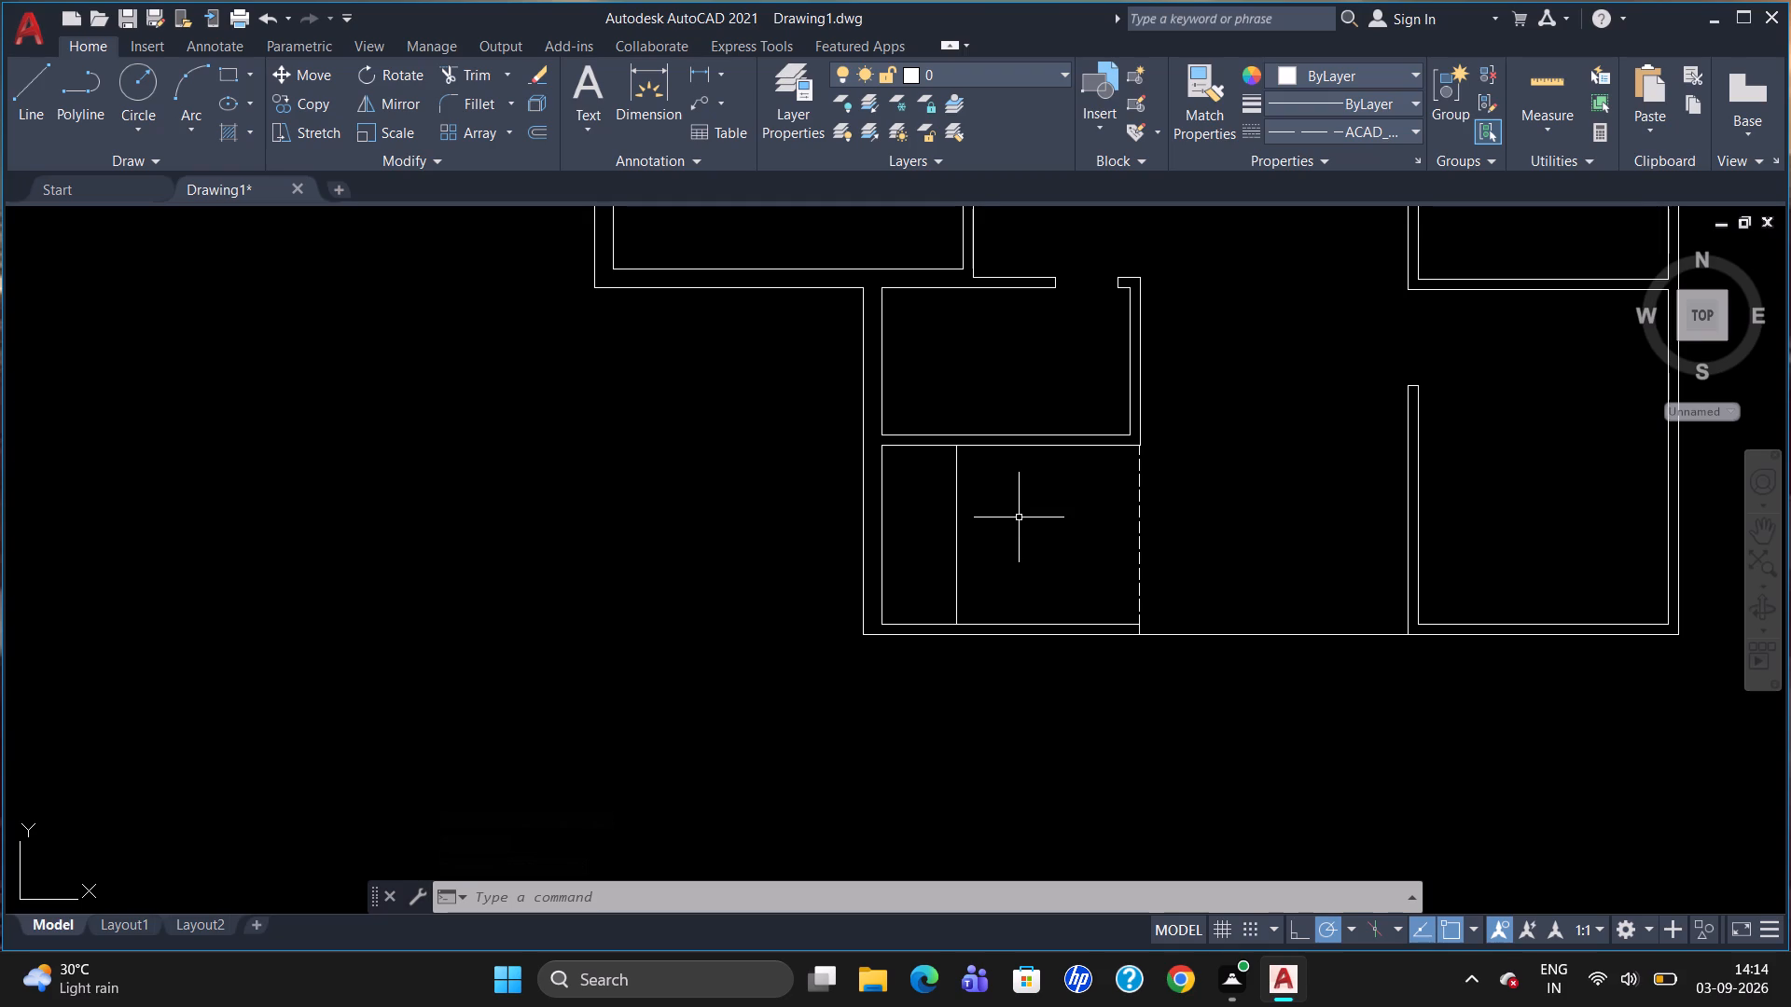
Copy the dashed line westward as a fitted array of 10 items ending at the midpoint of the solid 3' offset line.
type("CP")
key("BackSpace")
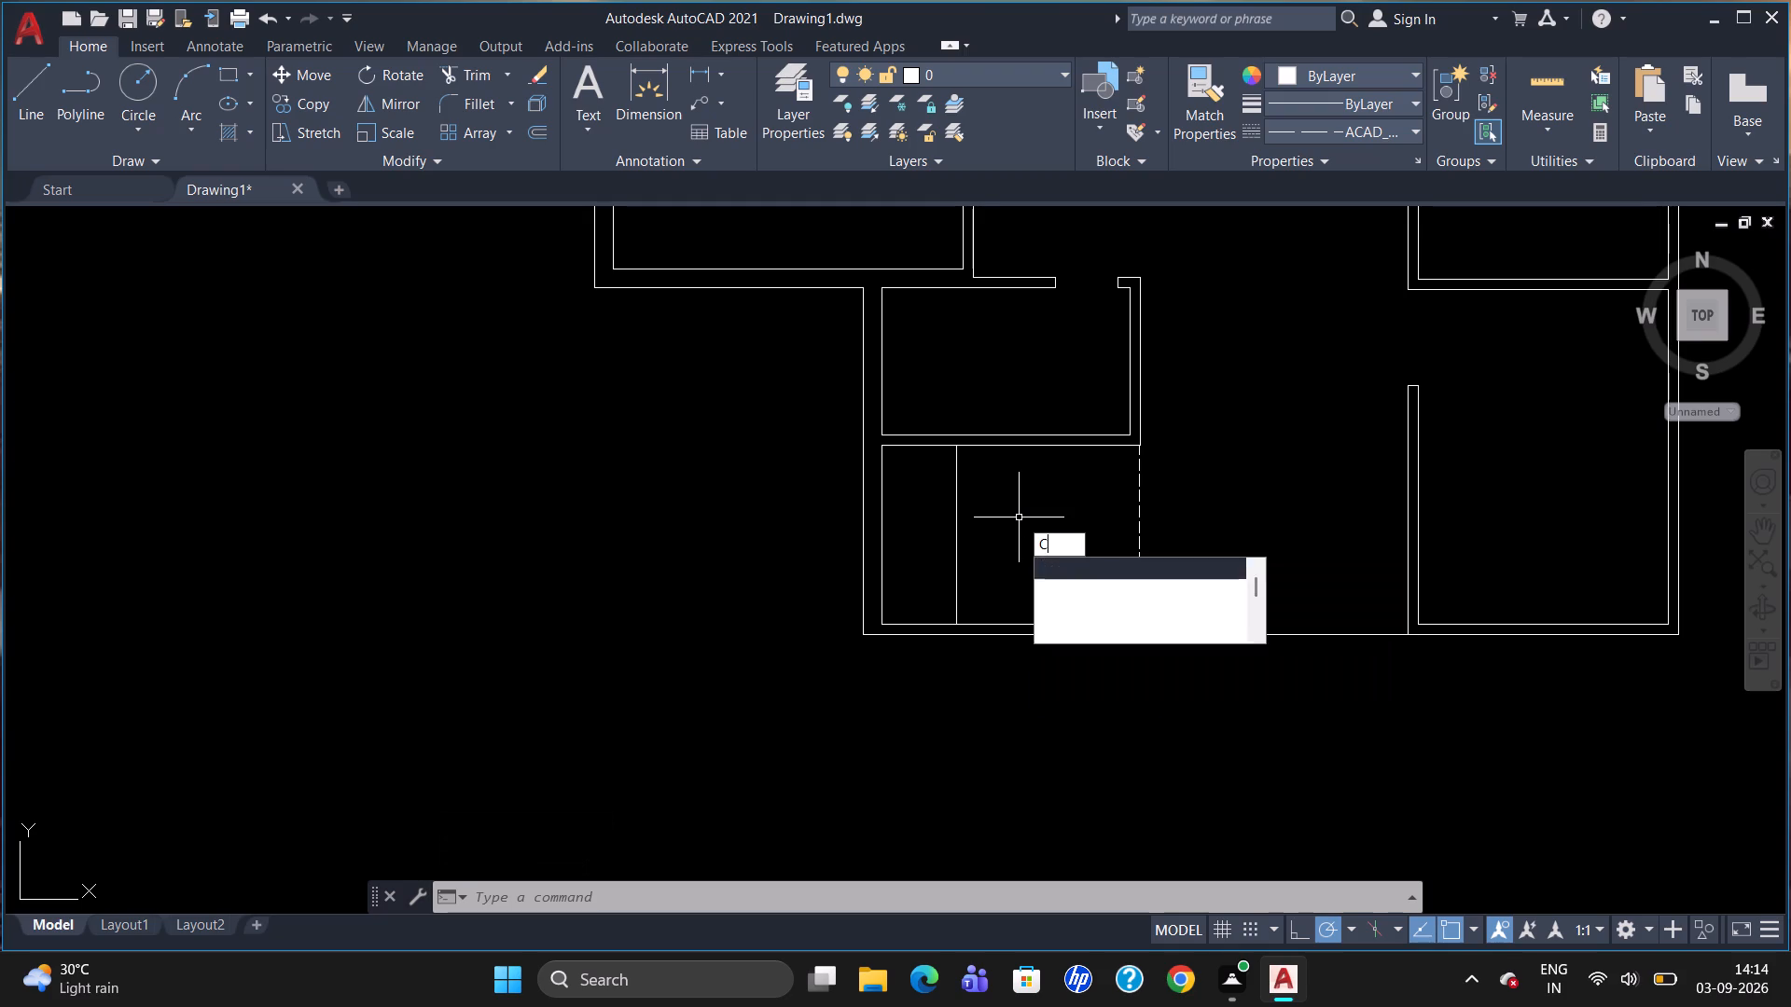
key("o")
key("Return")
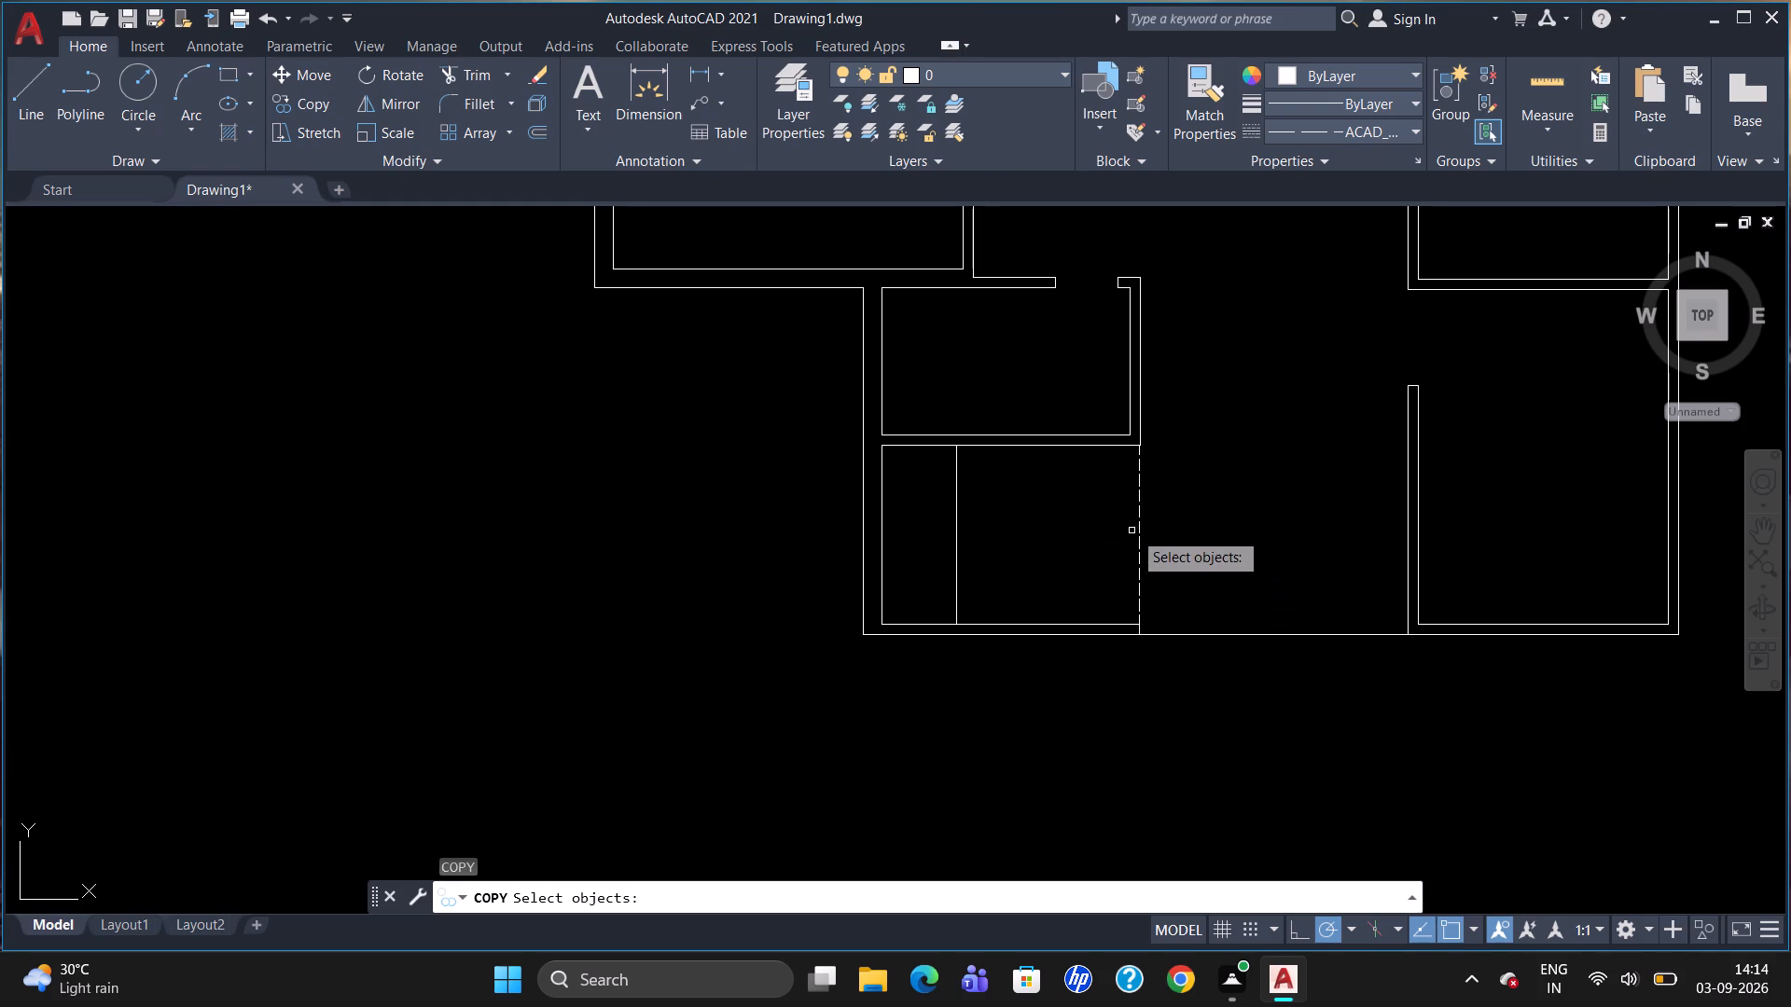
left_click(1138, 526)
key("Return")
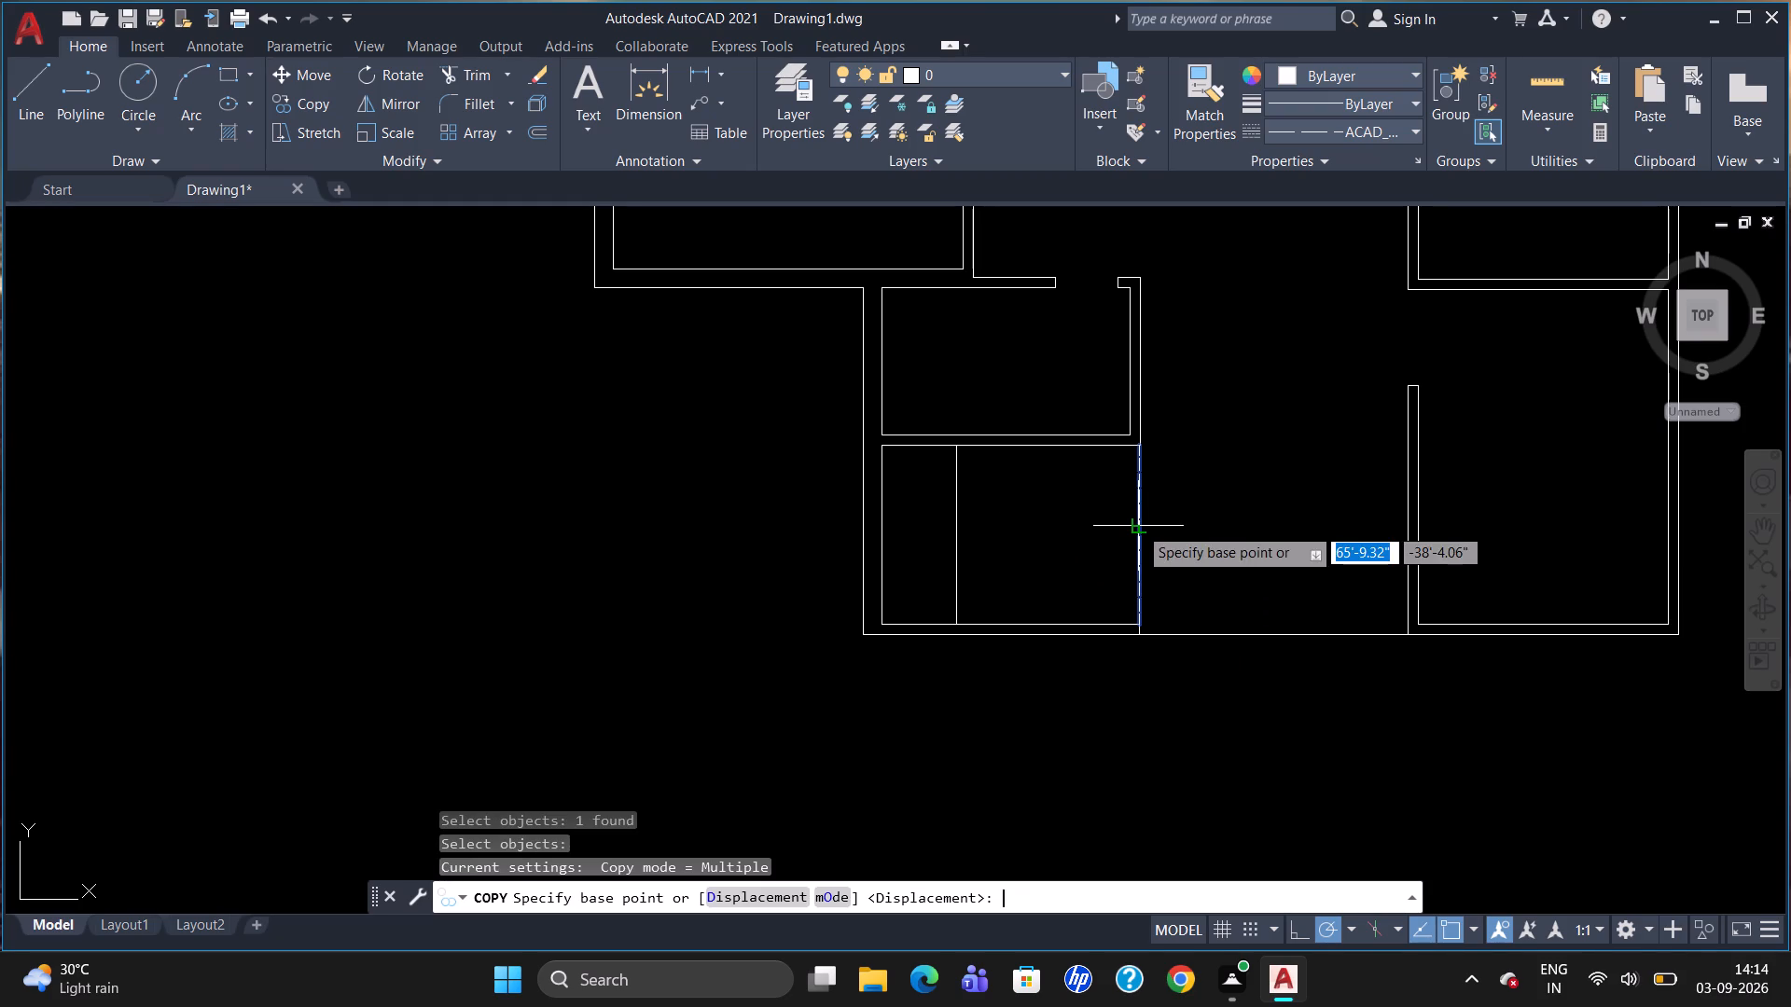
left_click(1137, 535)
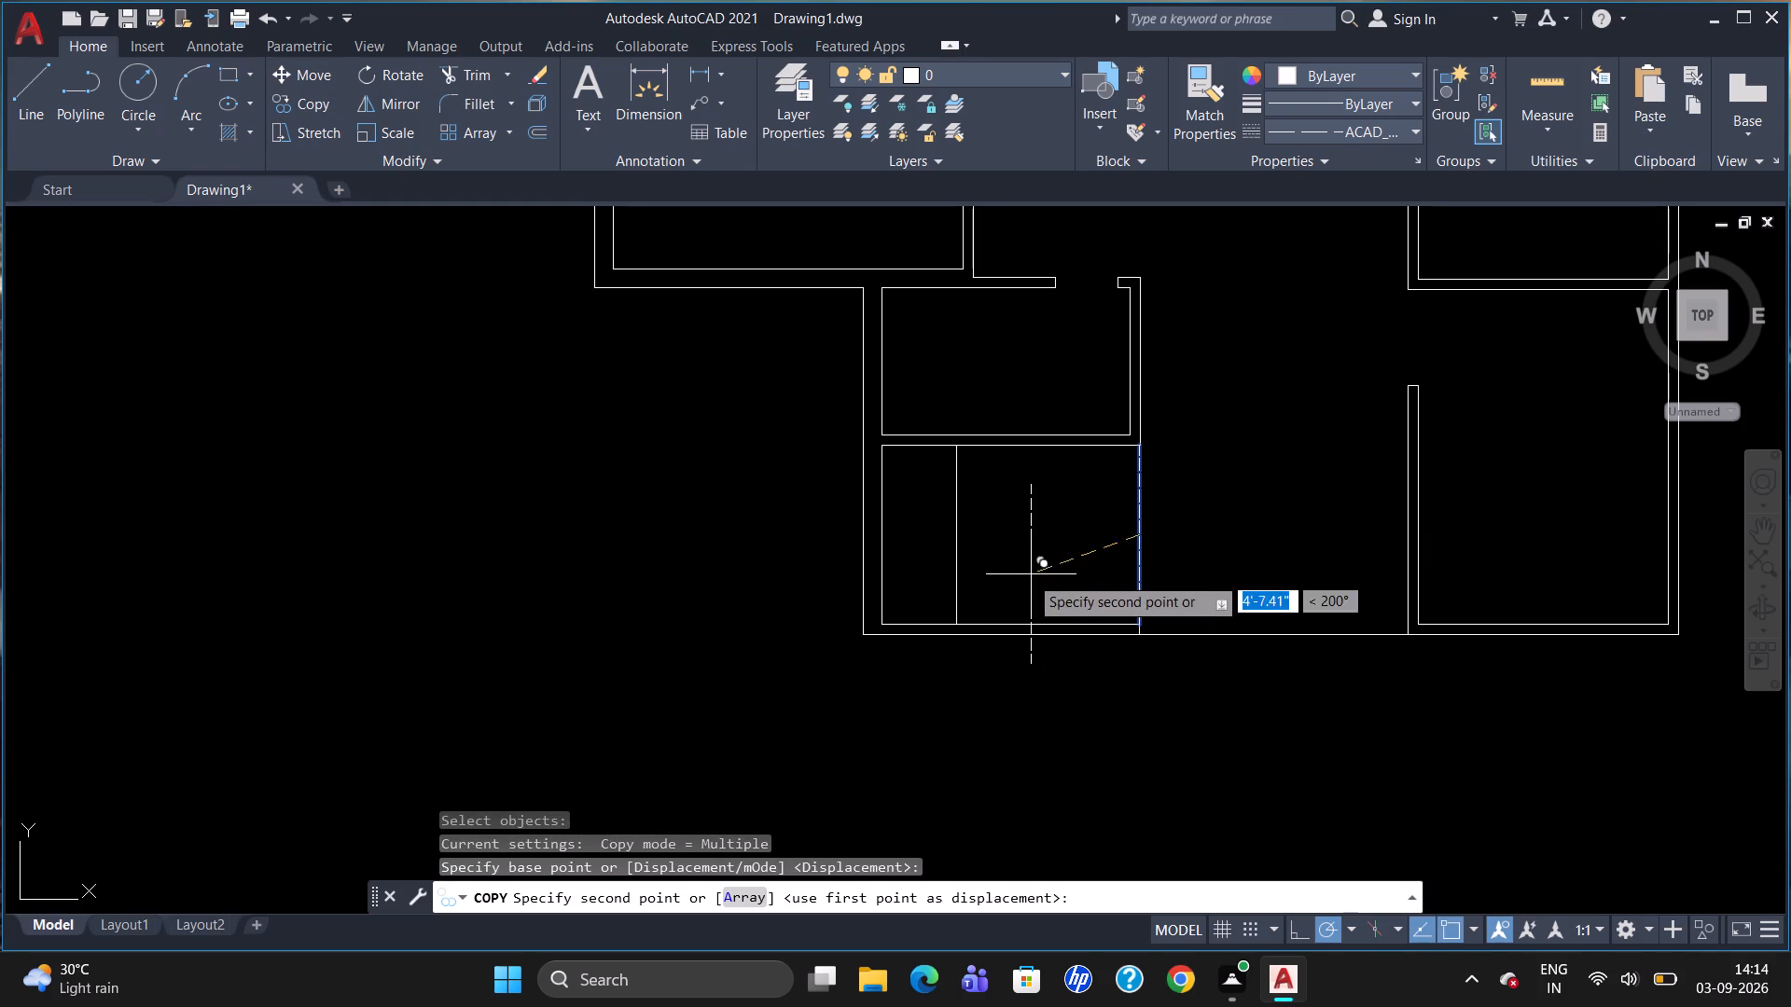
left_click(726, 897)
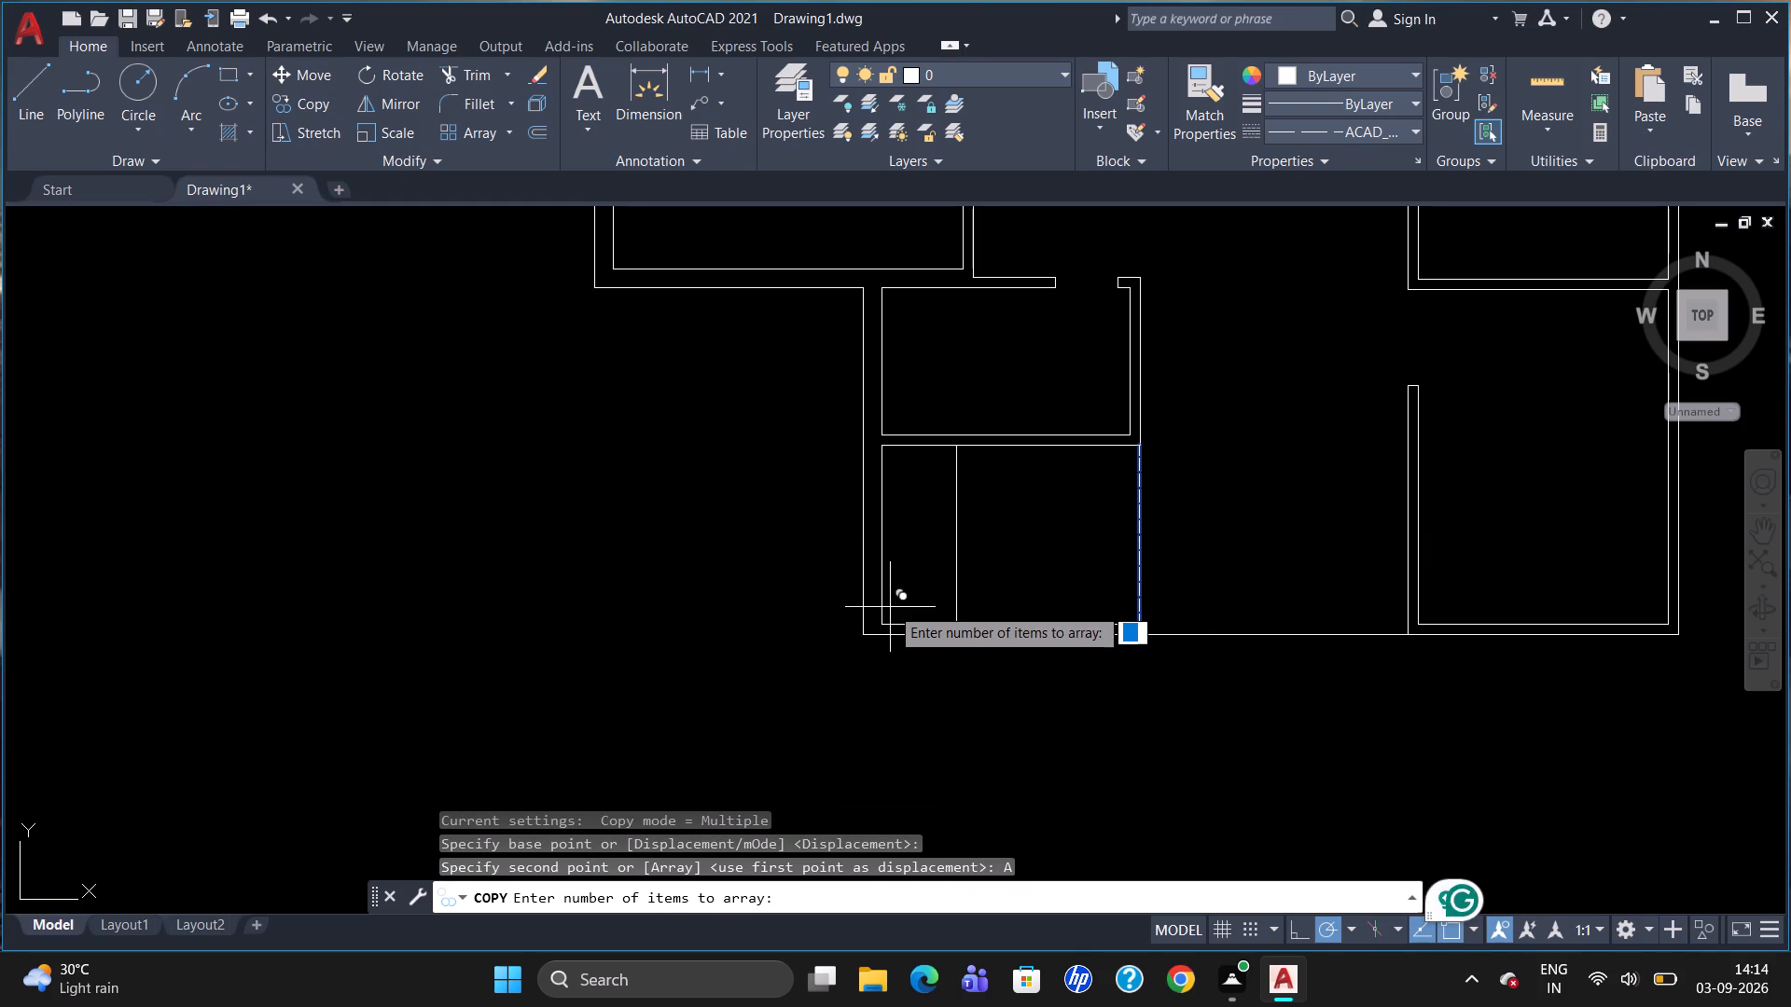
type("10")
key("Return")
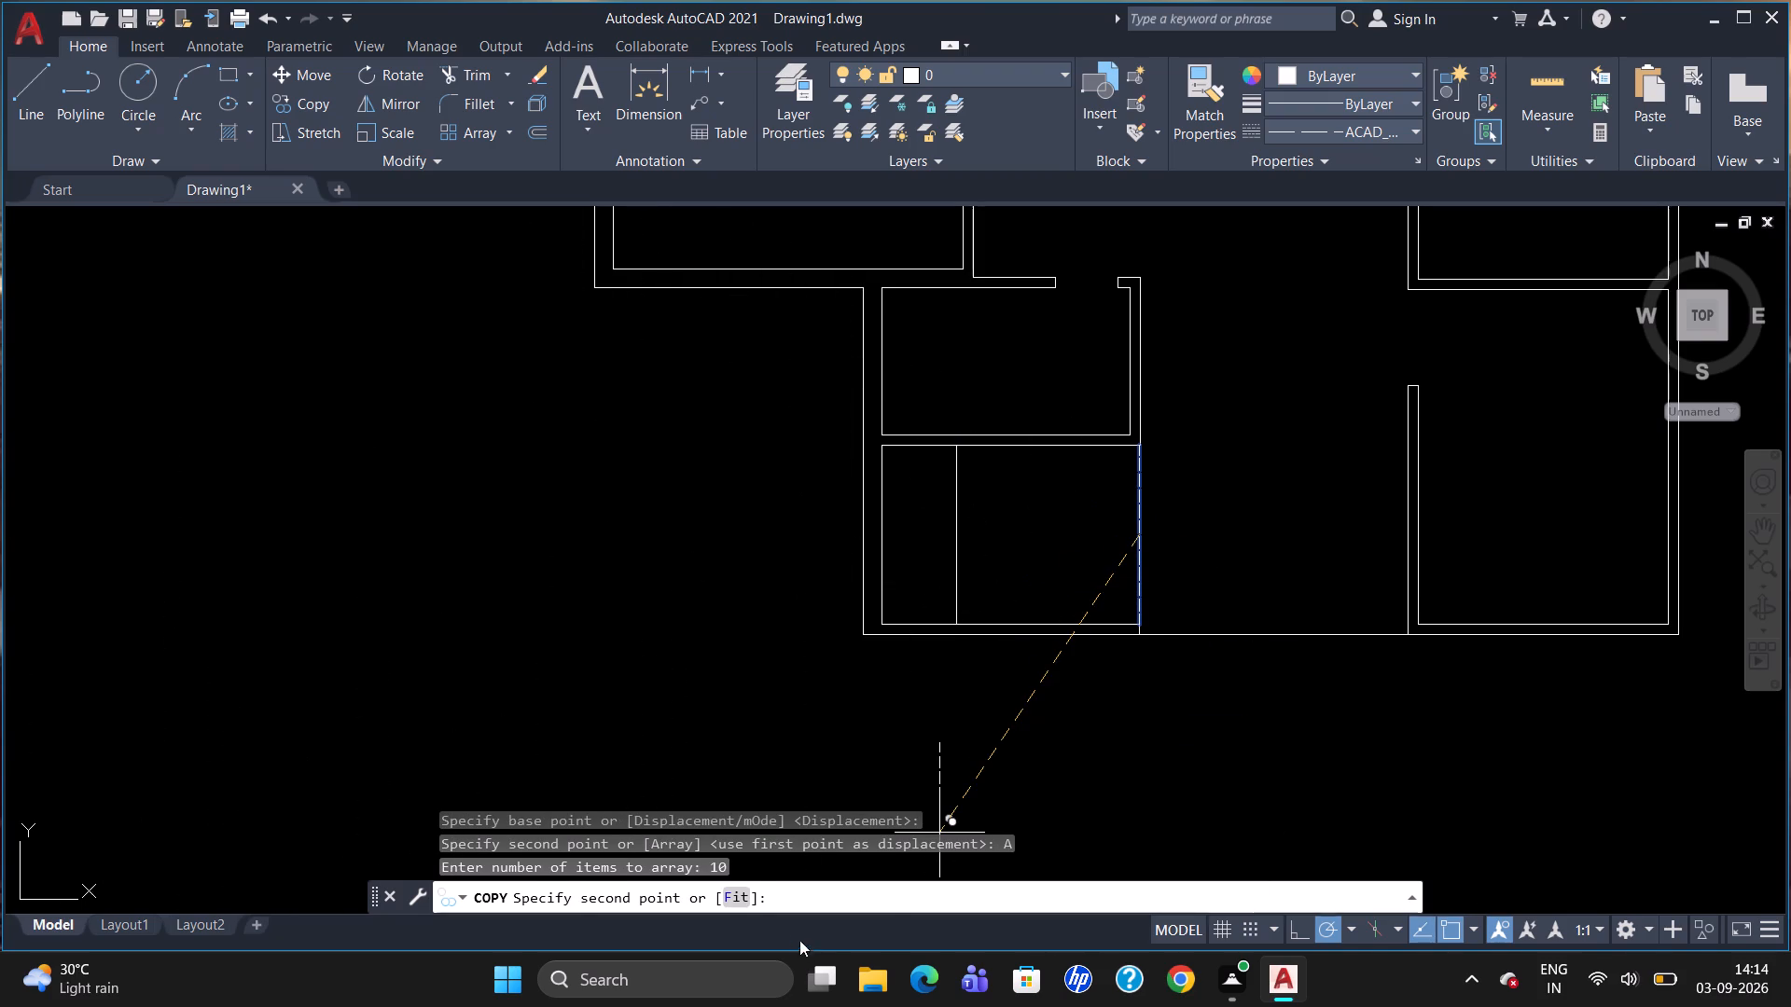
left_click(723, 899)
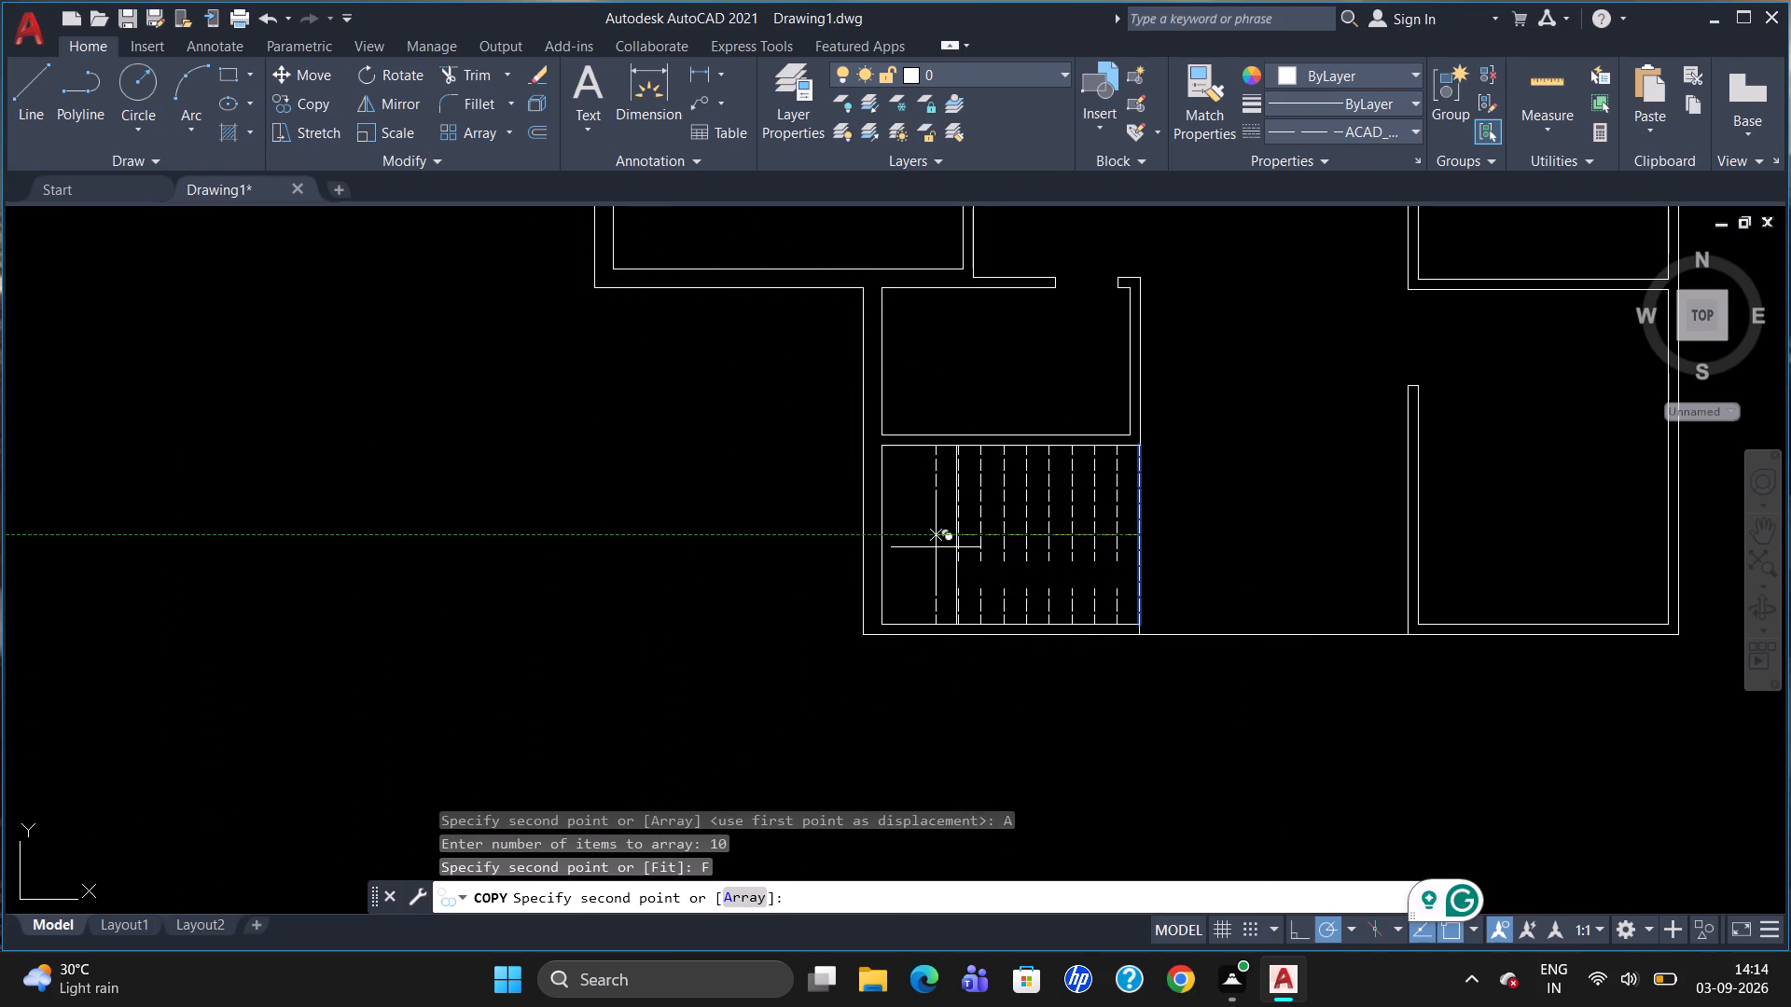
left_click(955, 541)
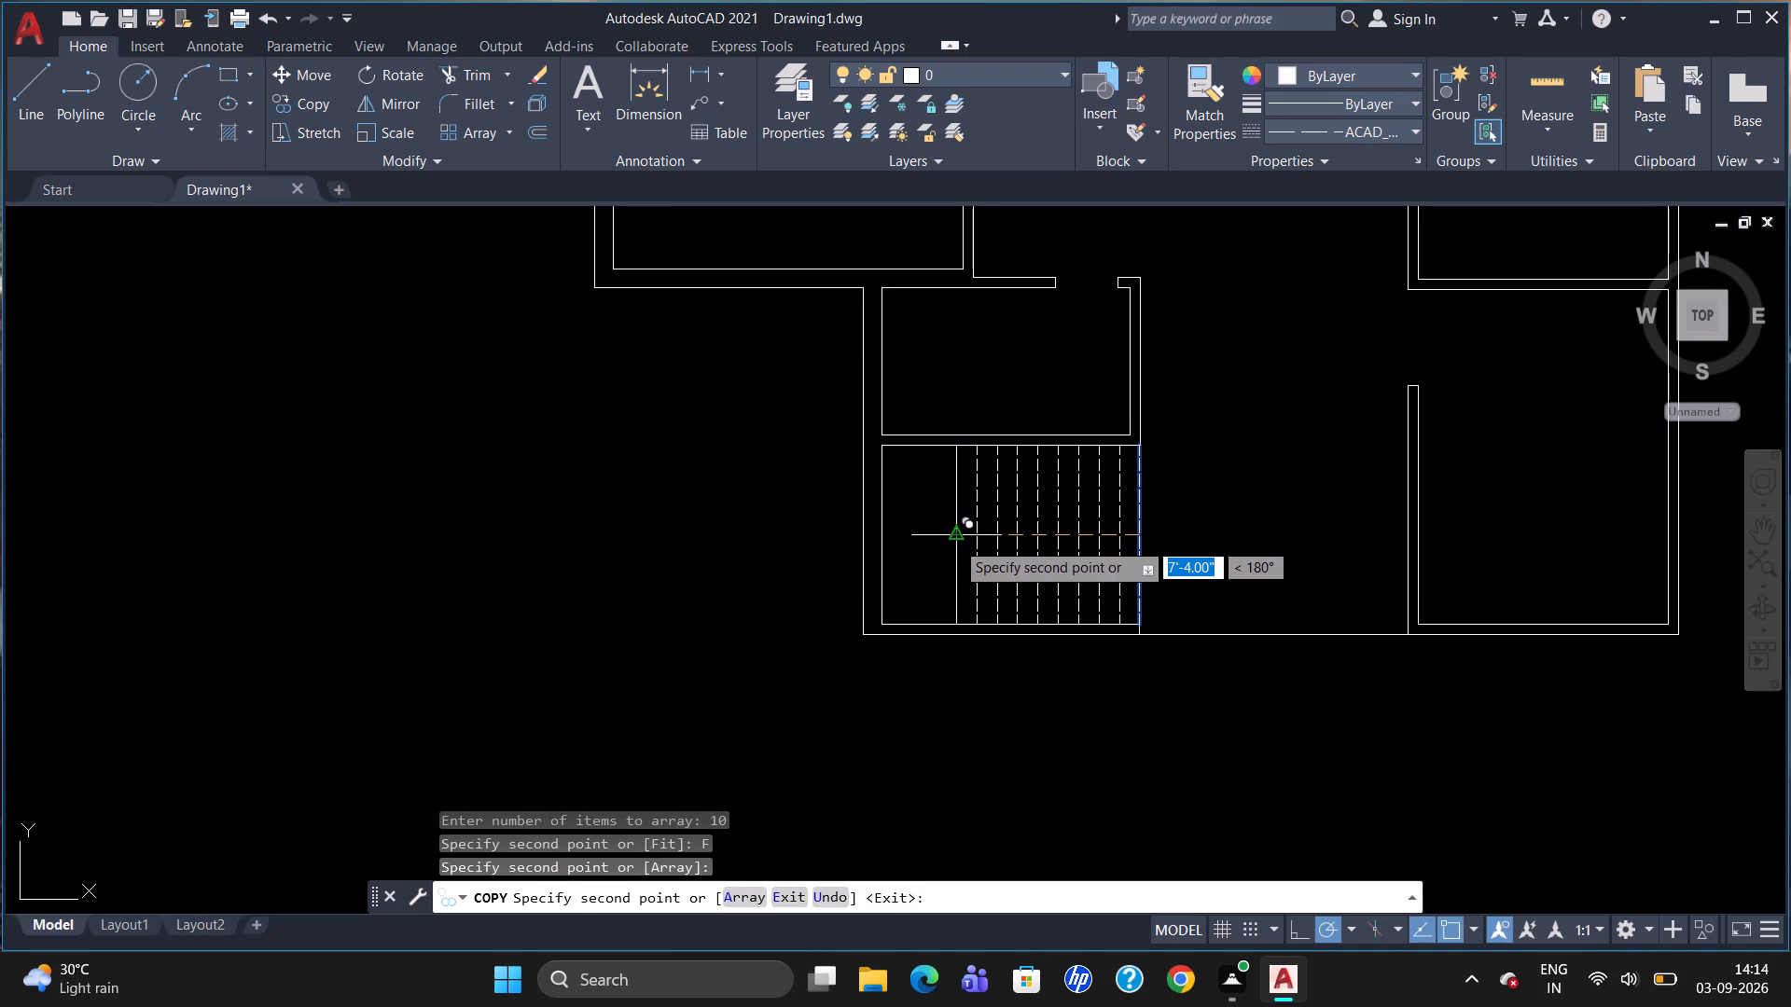
key("Escape")
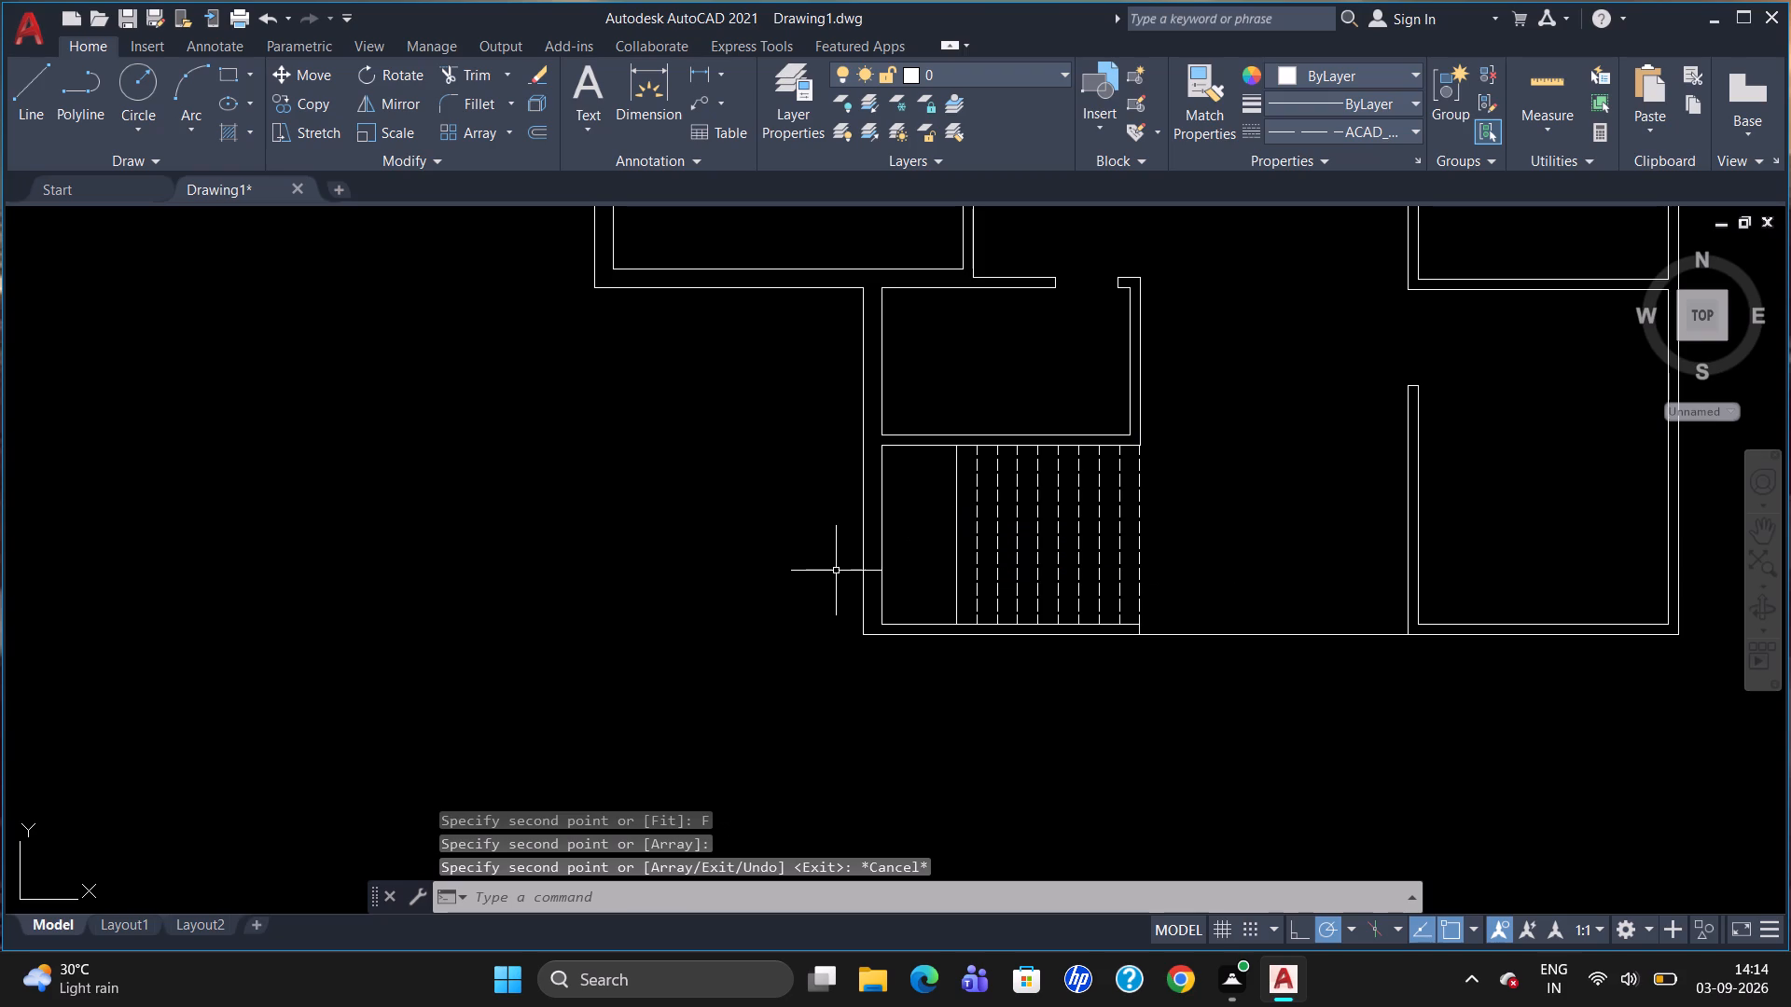
Delete the dashed copy that overlaps the solid 3' offset line at the array's west end.
left_click(957, 526)
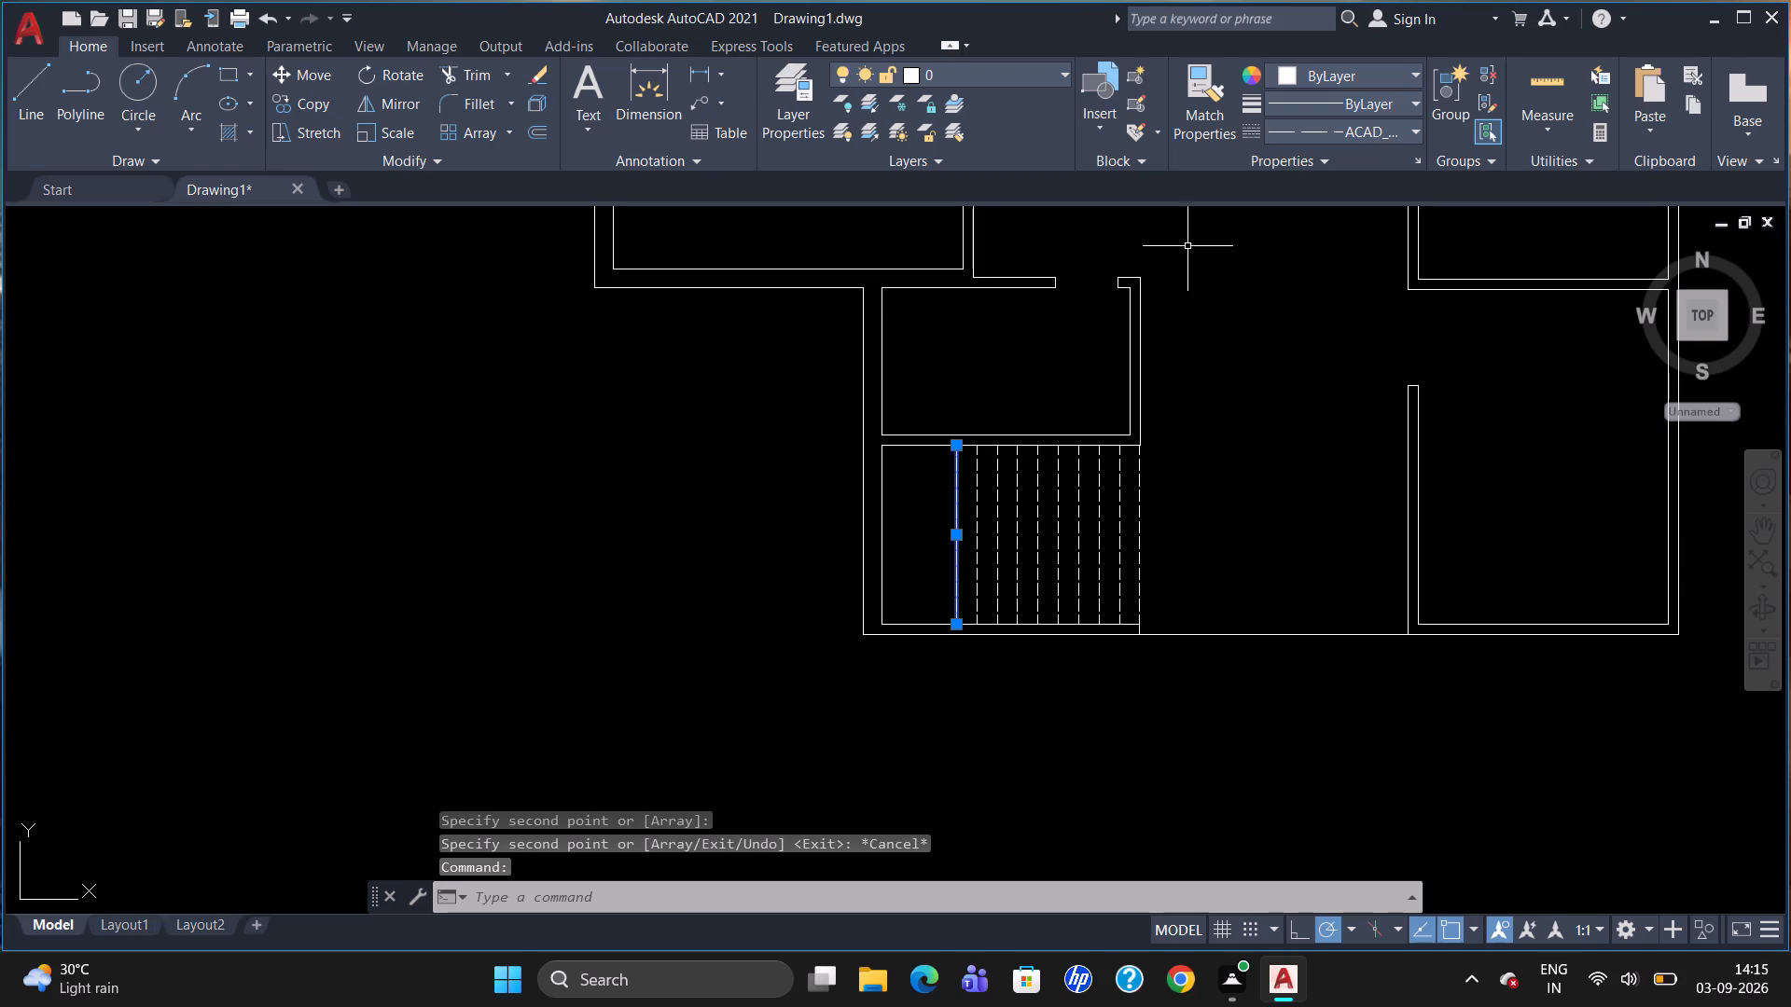
left_click(1401, 141)
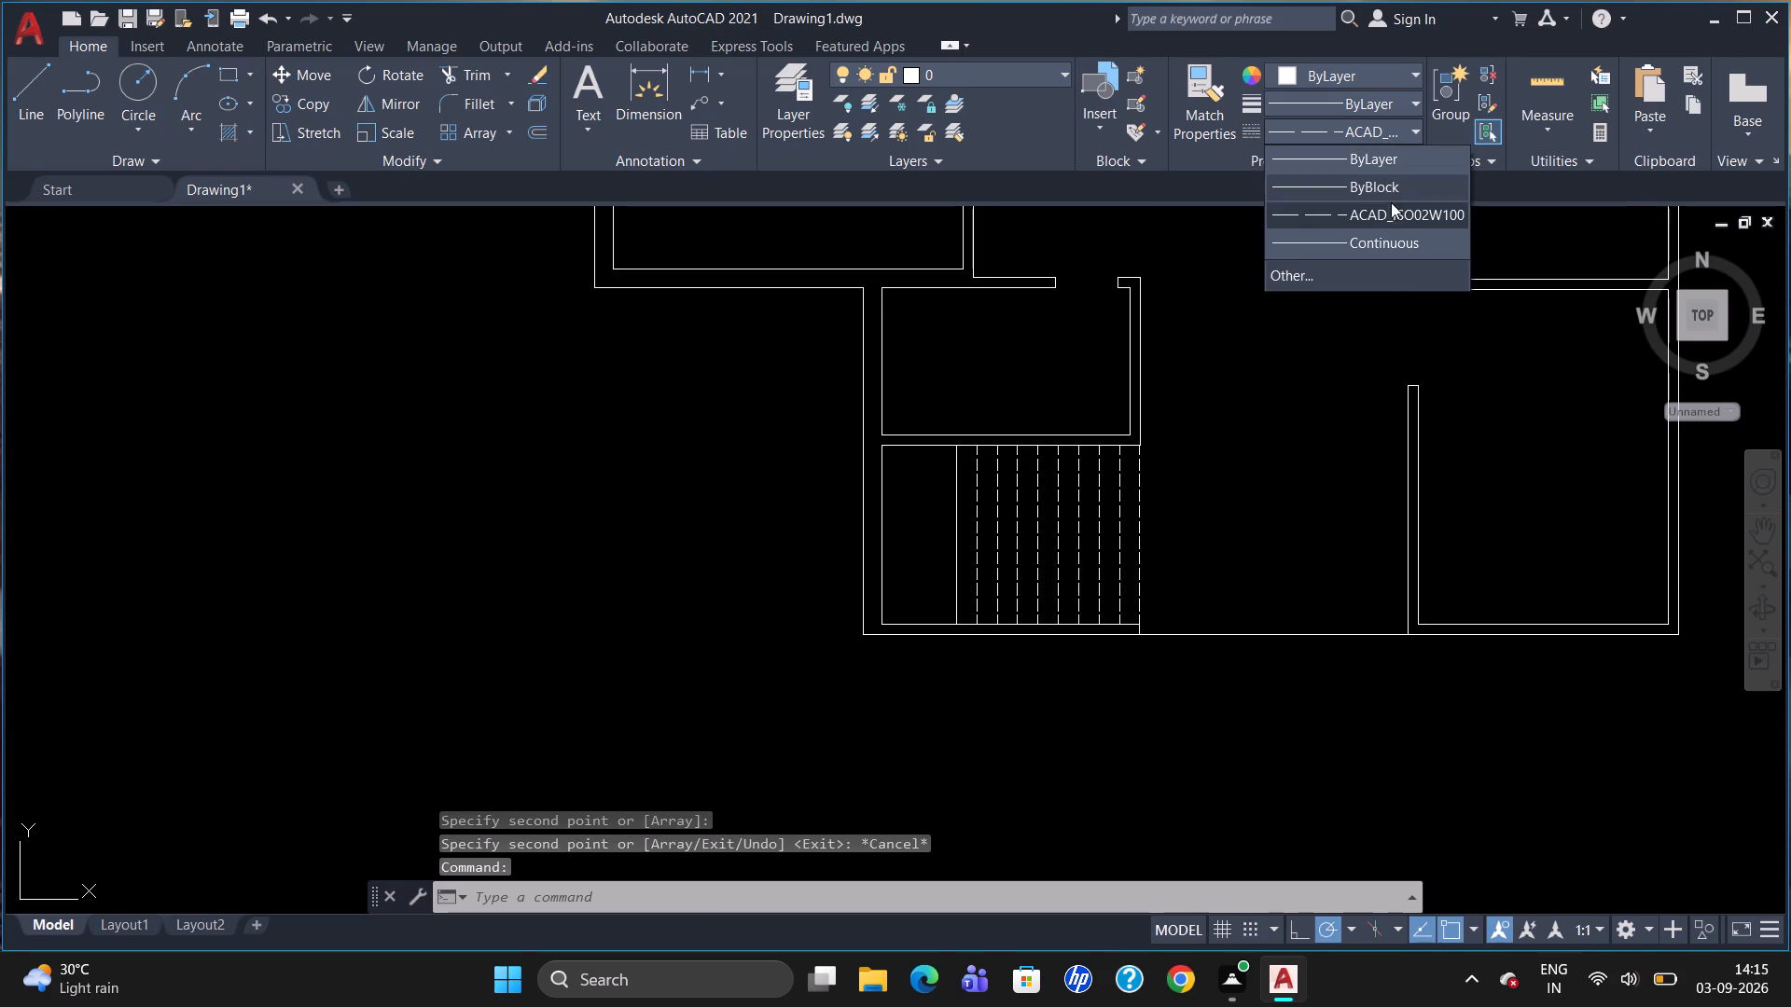
key("Delete")
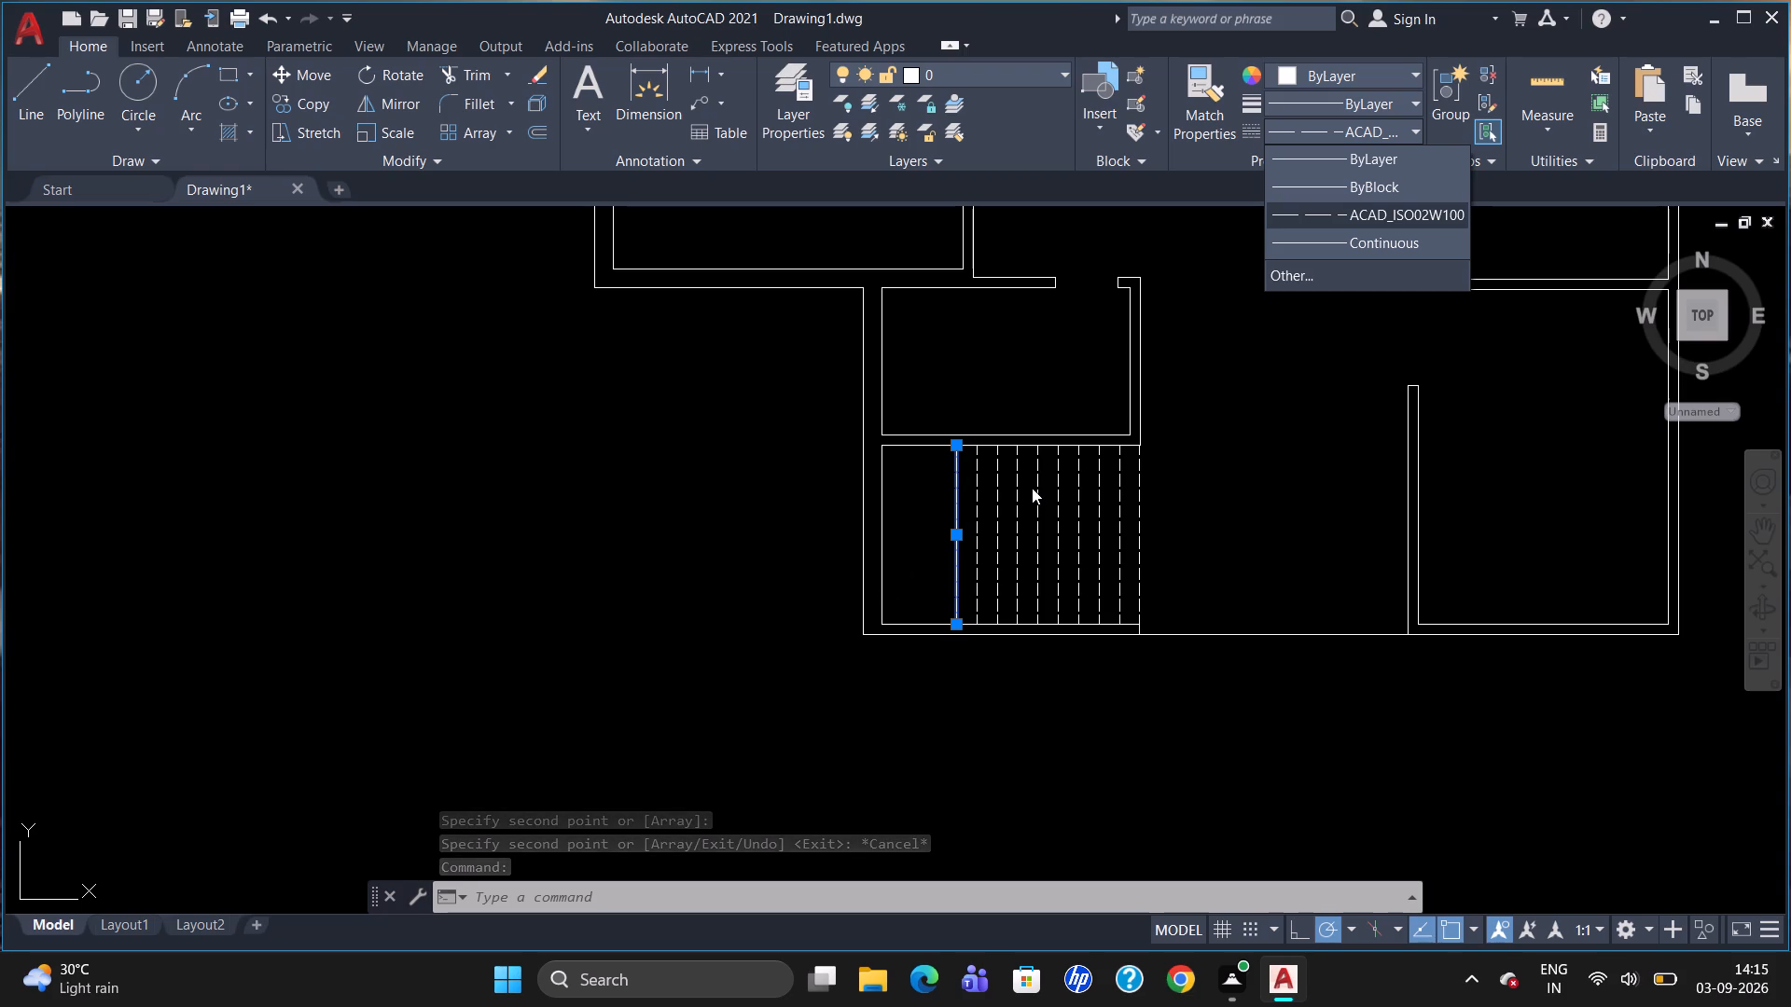
key("Delete")
key("Escape")
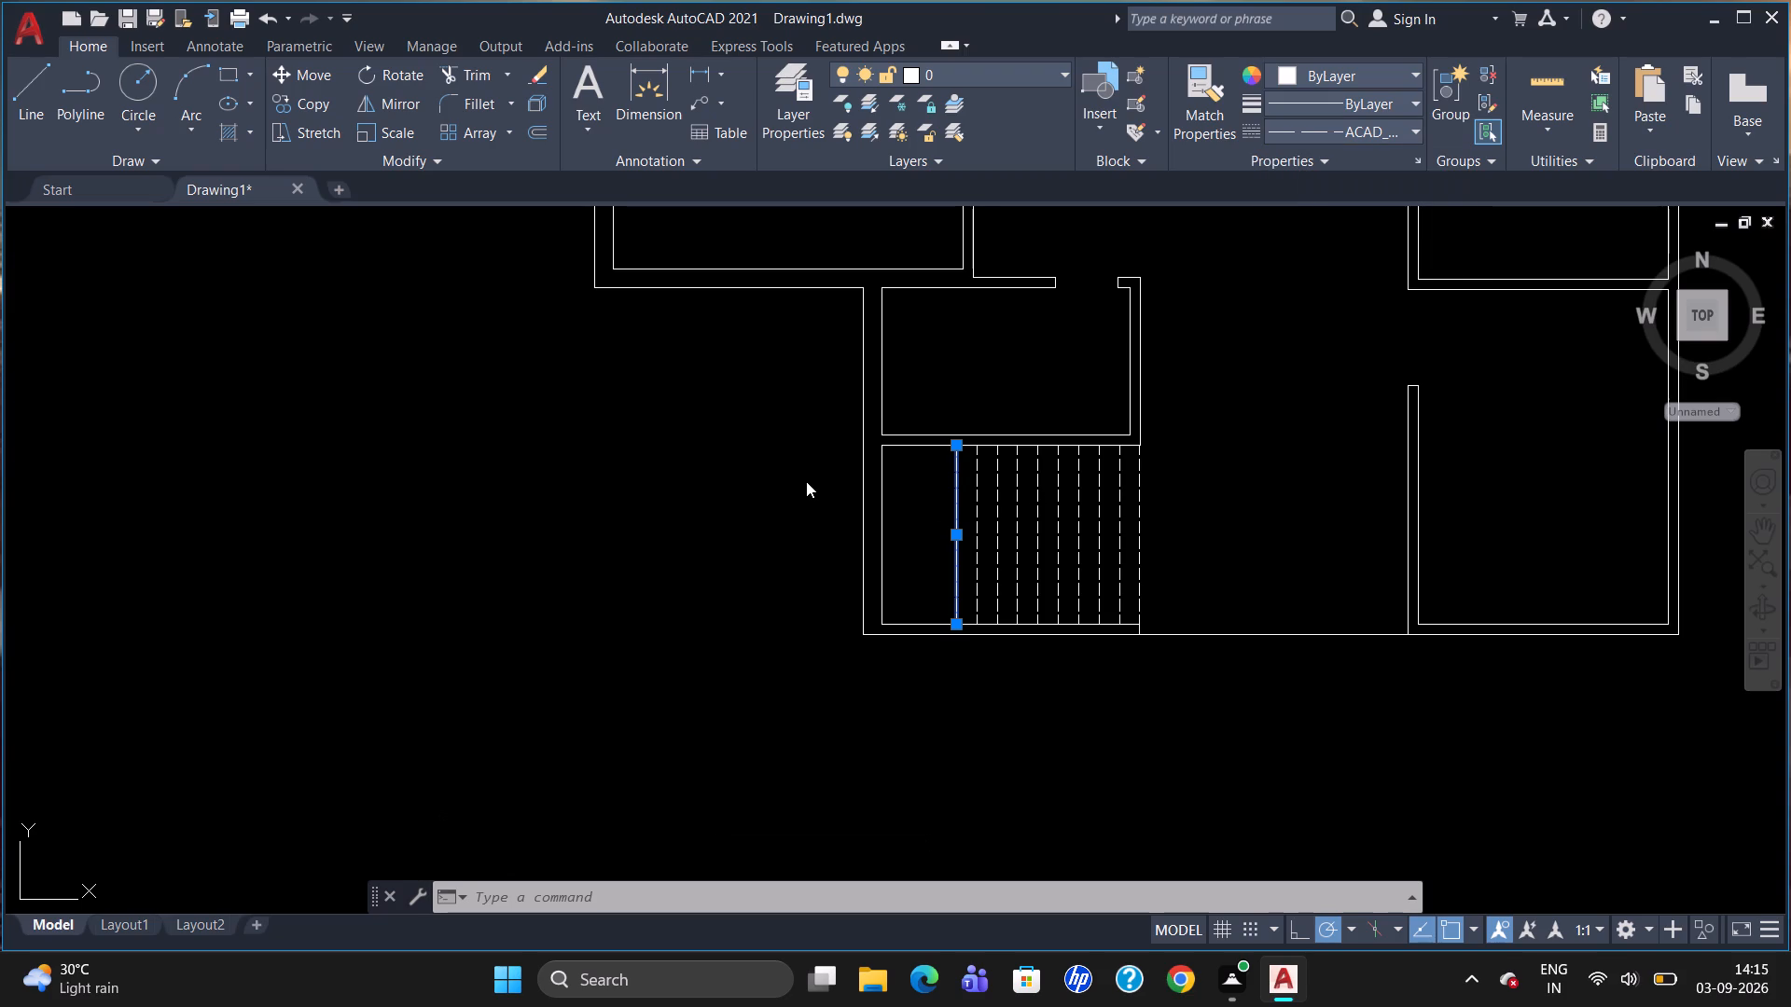
key("Delete")
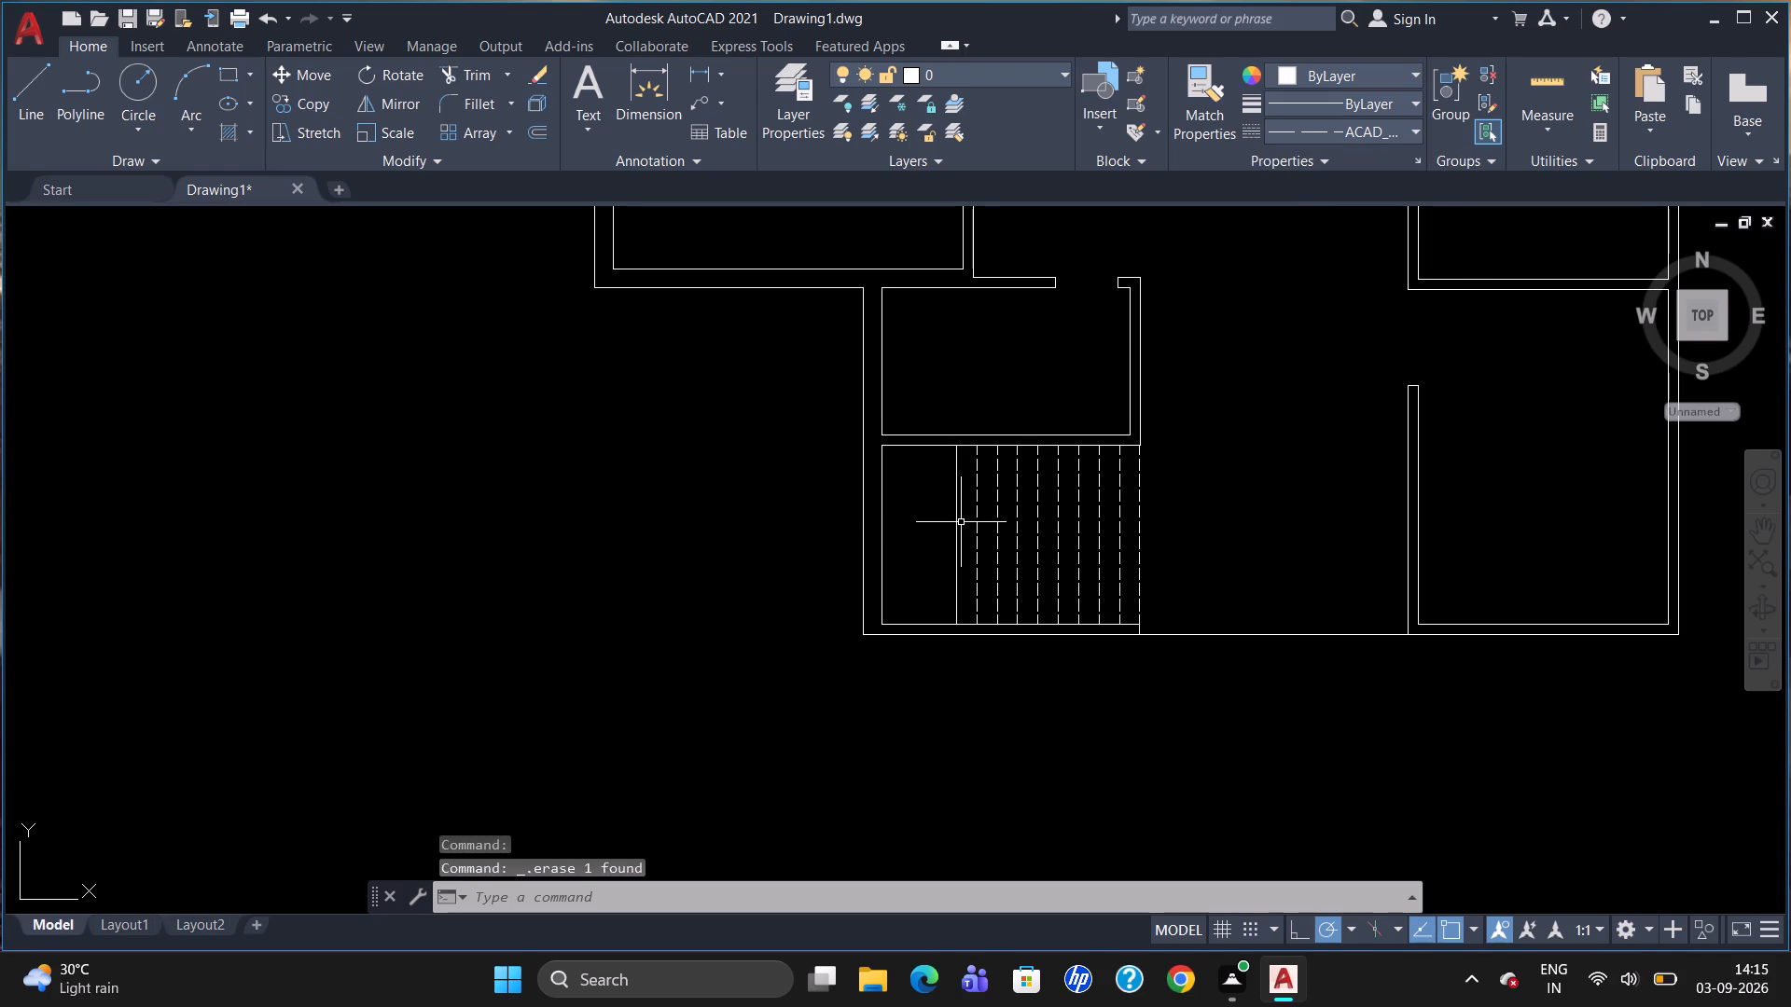
Change the solid 3' offset line to the ACAD_ISO02W100 linetype with a linetype scale of 0.5.
left_click(956, 529)
left_click(1306, 133)
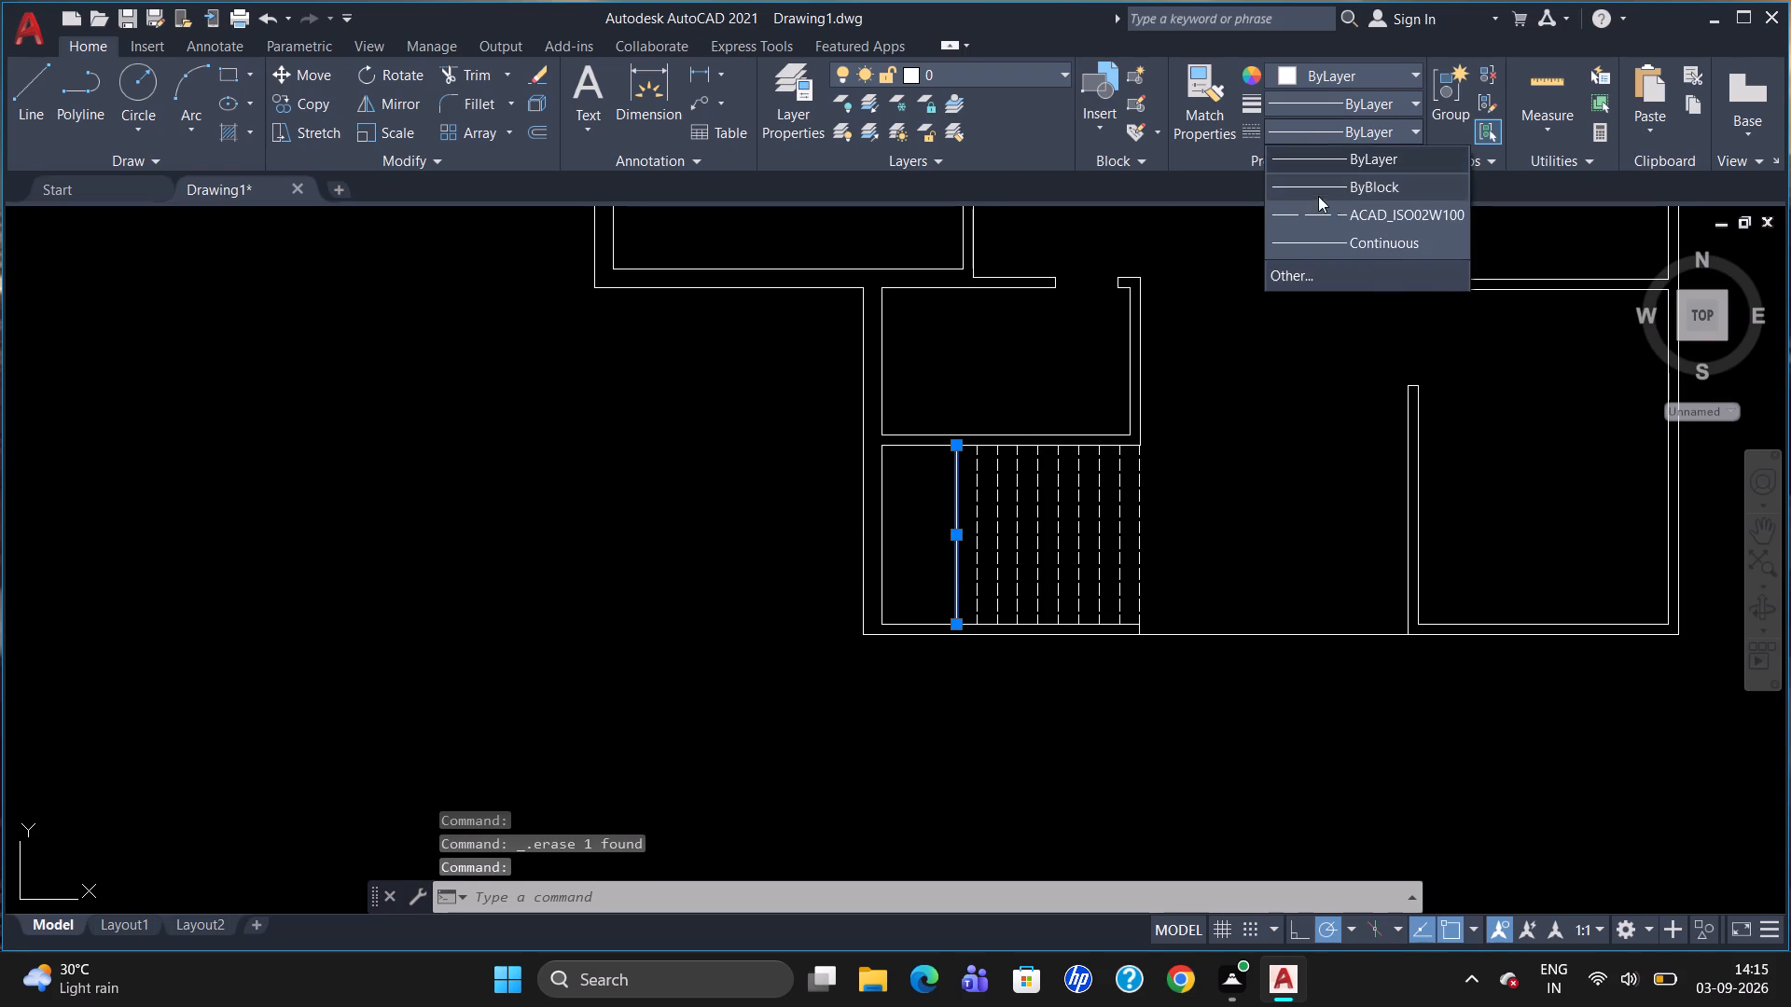
left_click(1339, 216)
right_click(1093, 545)
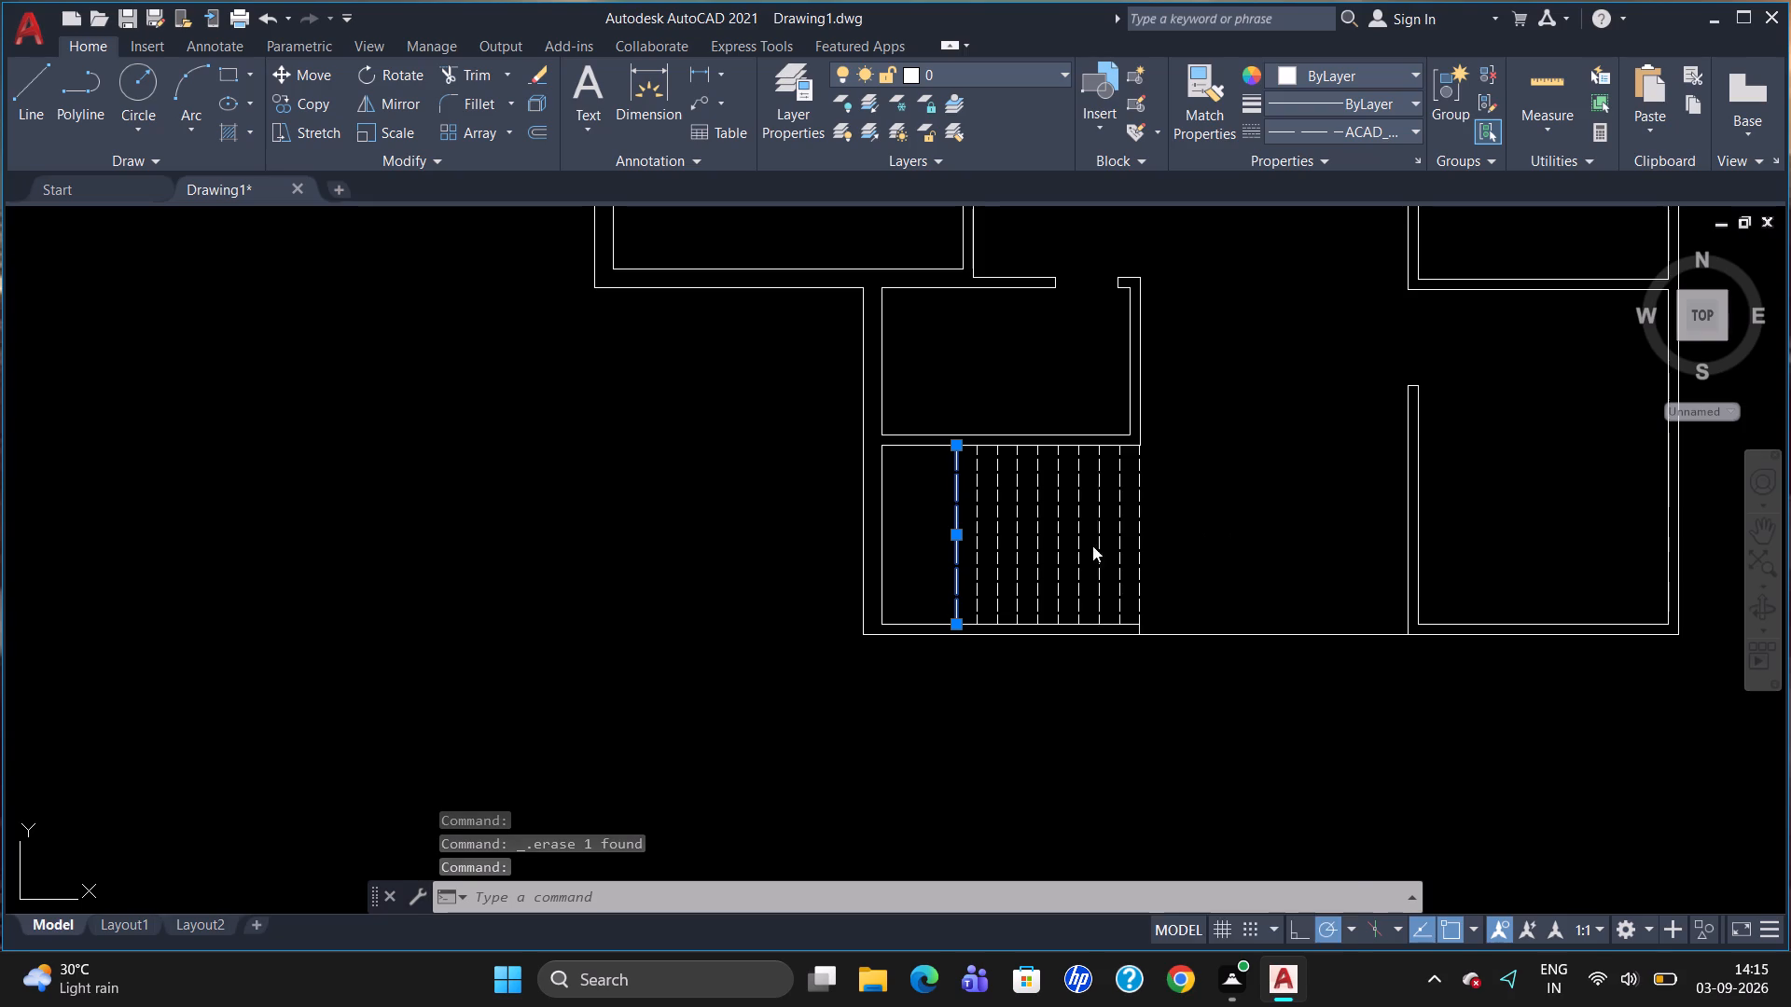
left_click(1252, 910)
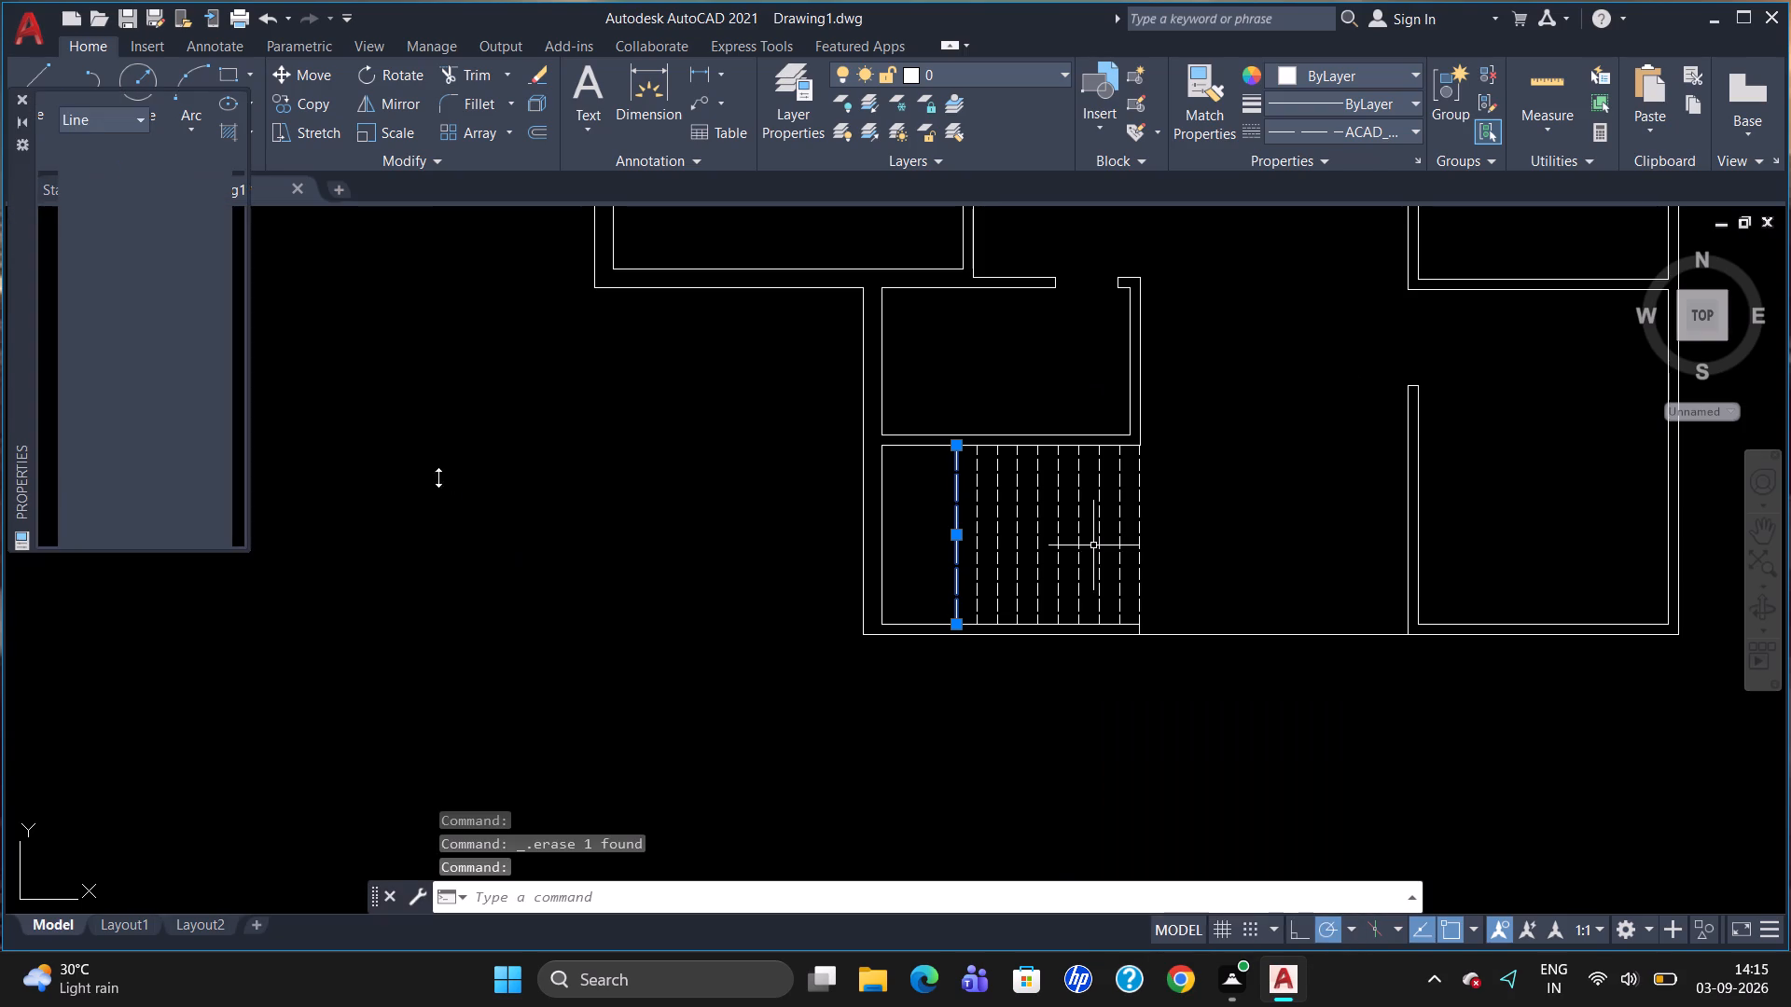
left_click(168, 240)
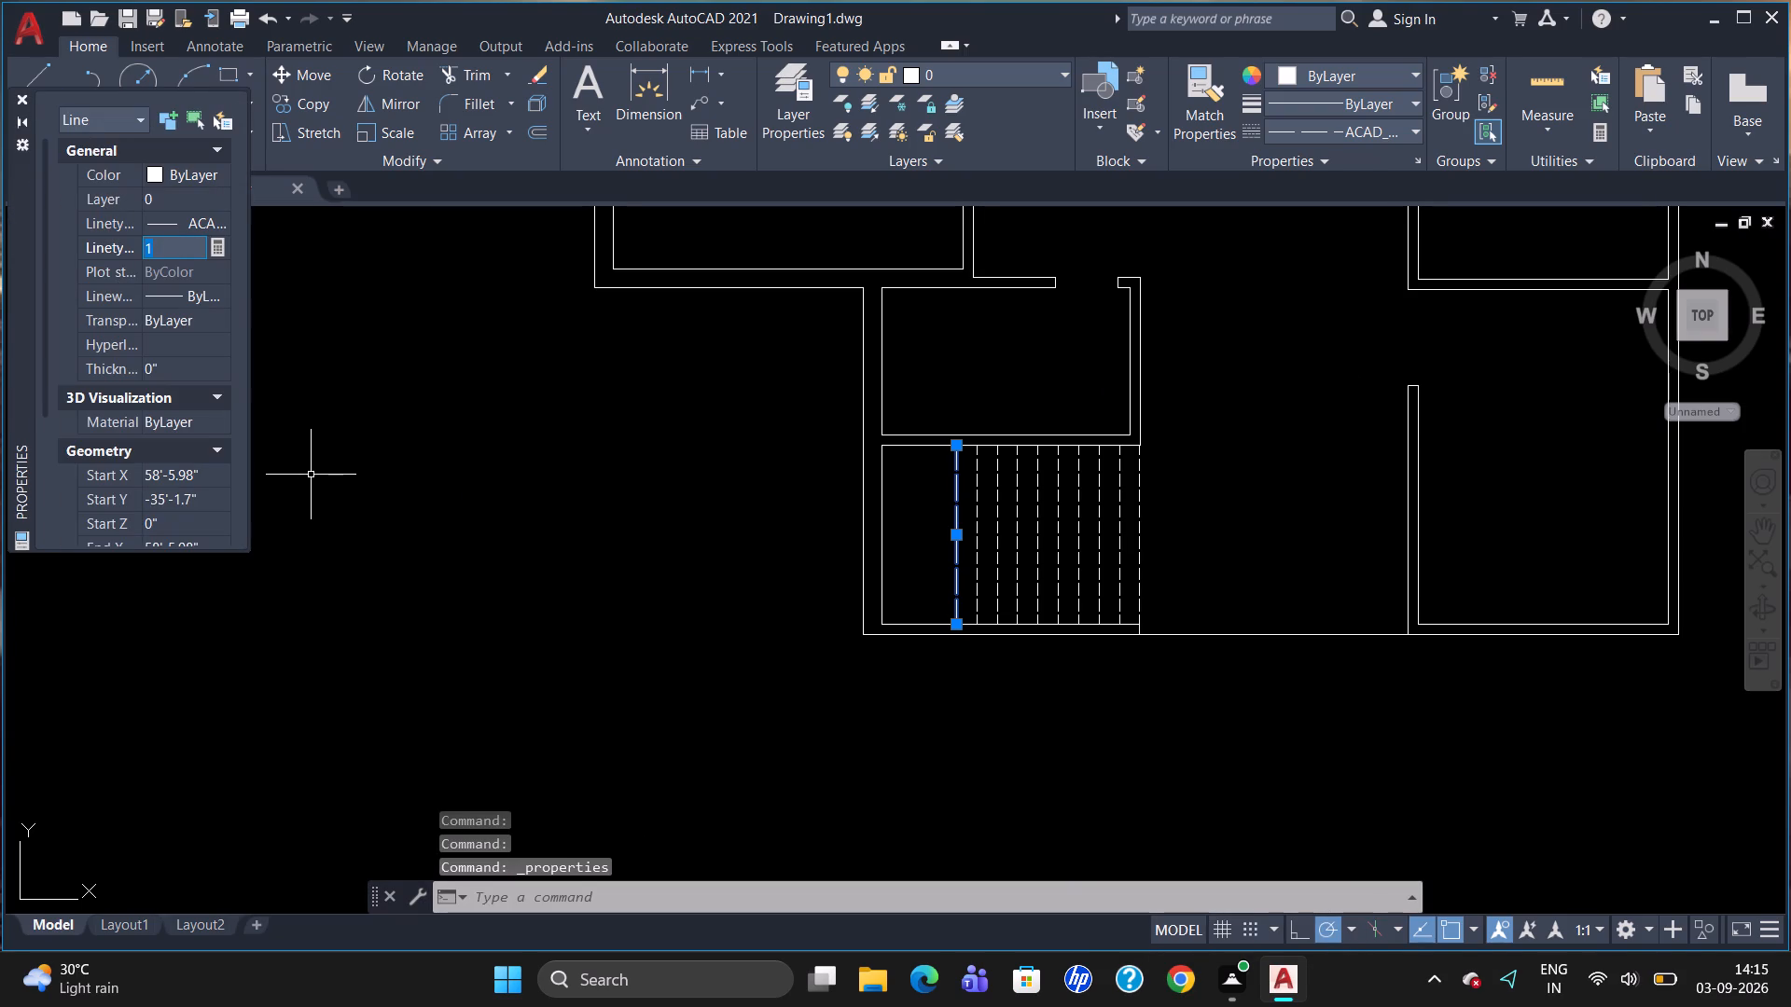
key("BackSpace")
key("0")
key("period")
key("5")
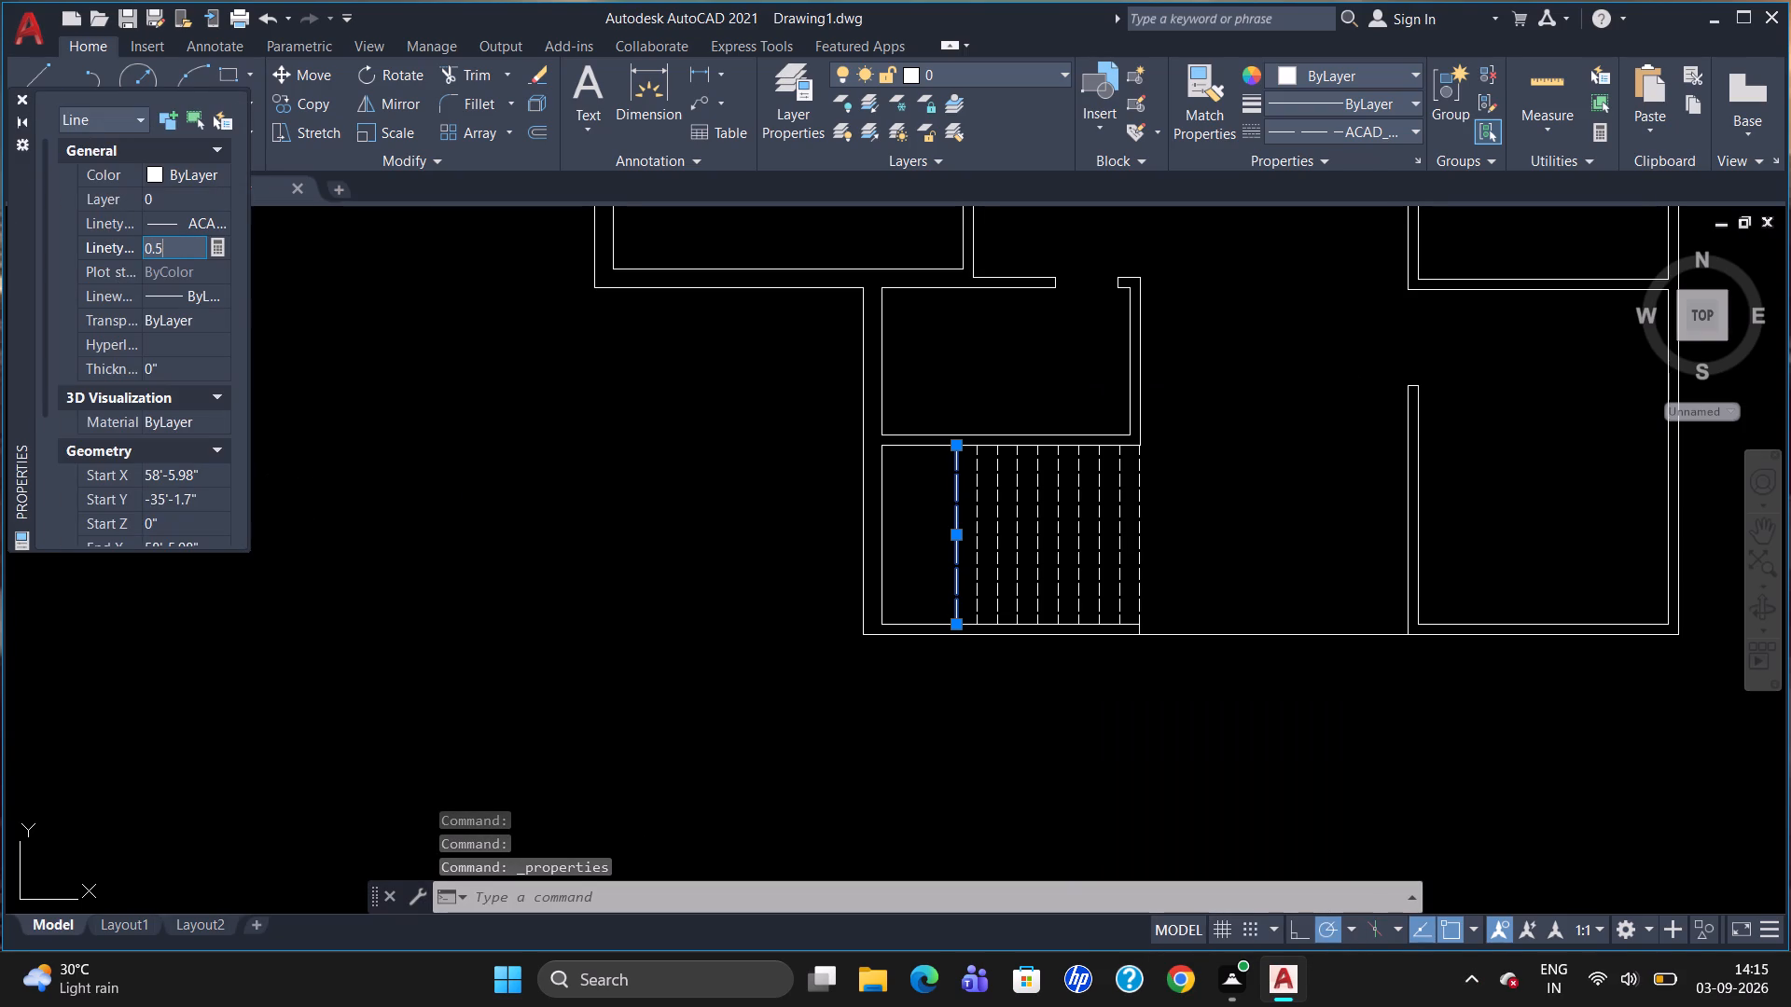
key("Return")
left_click(20, 102)
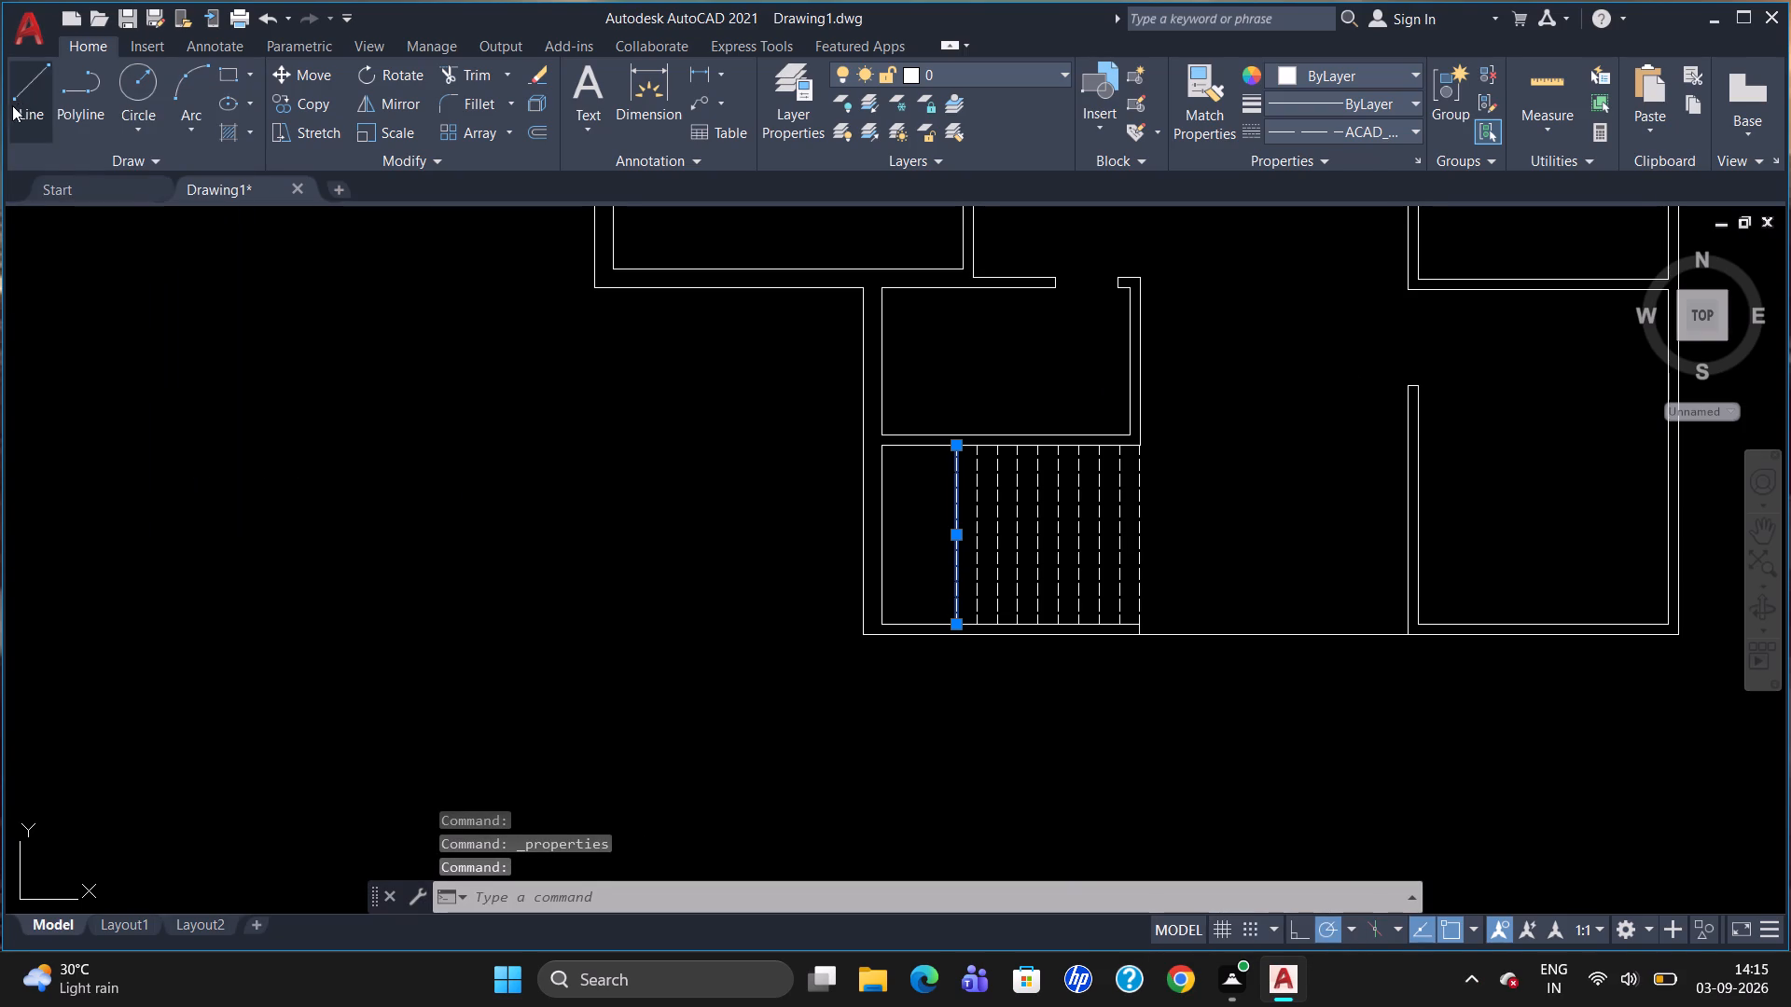
Draw a ByLayer line across the stairs from the westernmost dashed line's midpoint perpendicular to the easternmost dashed line.
key("Escape")
key("l")
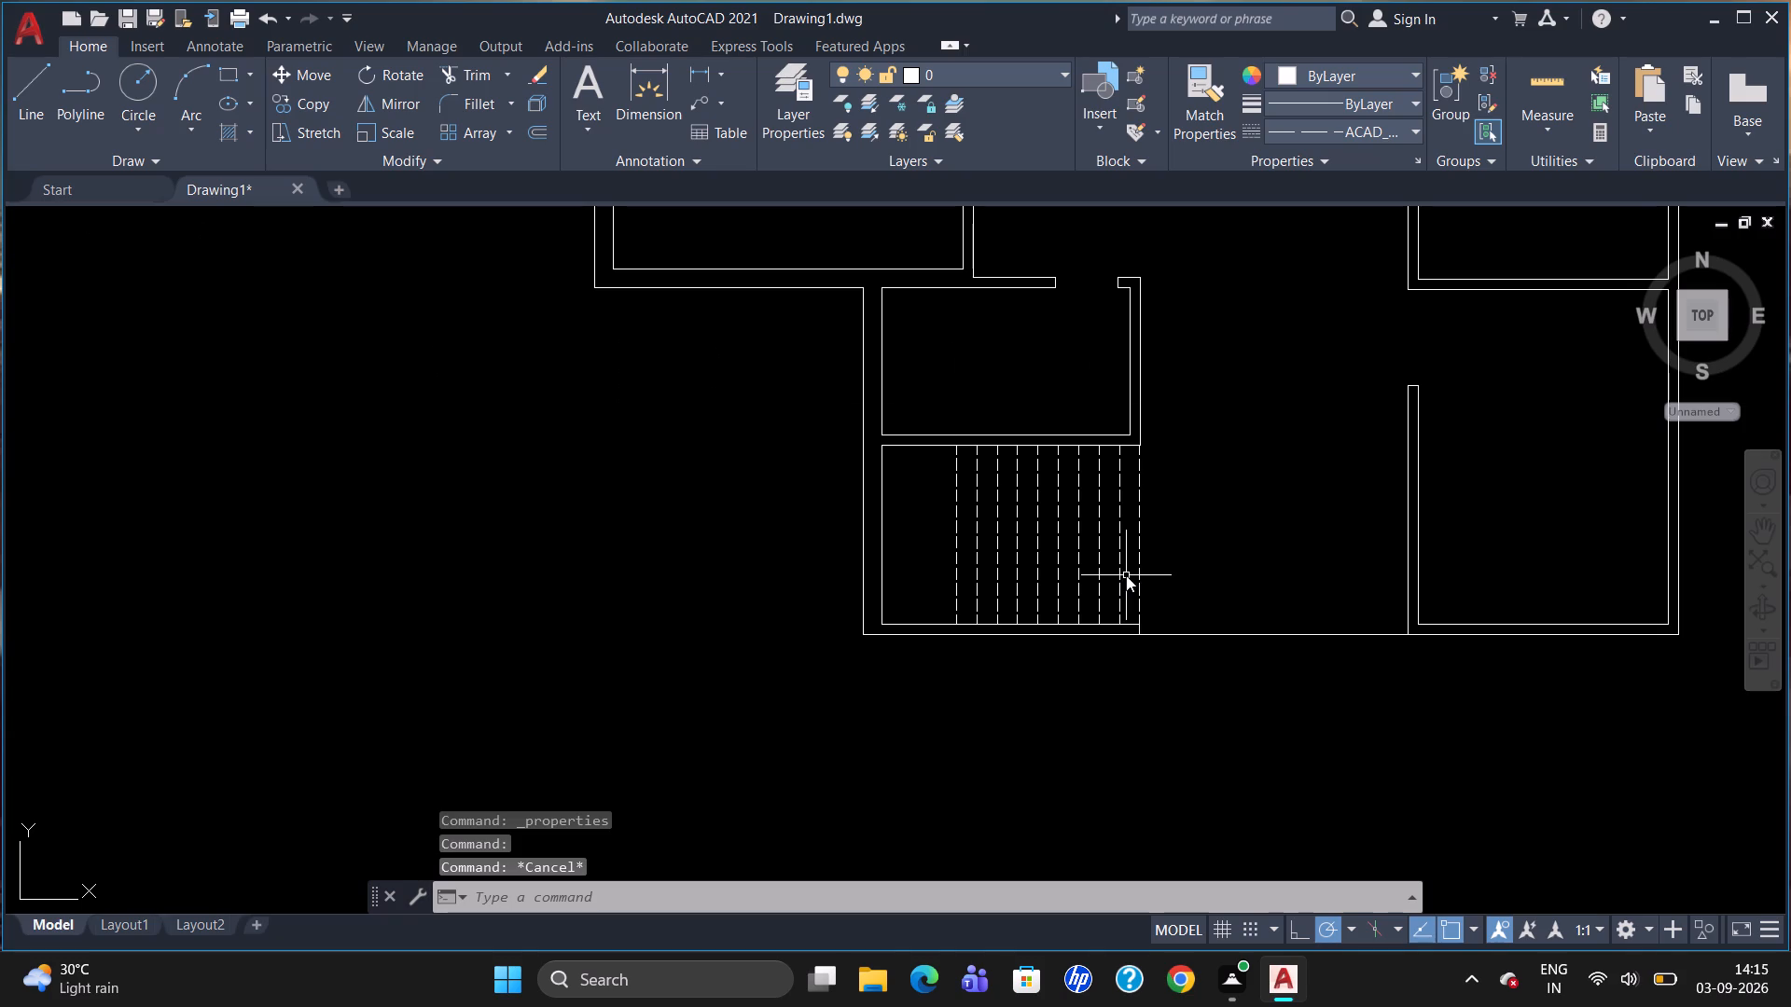
key("Return")
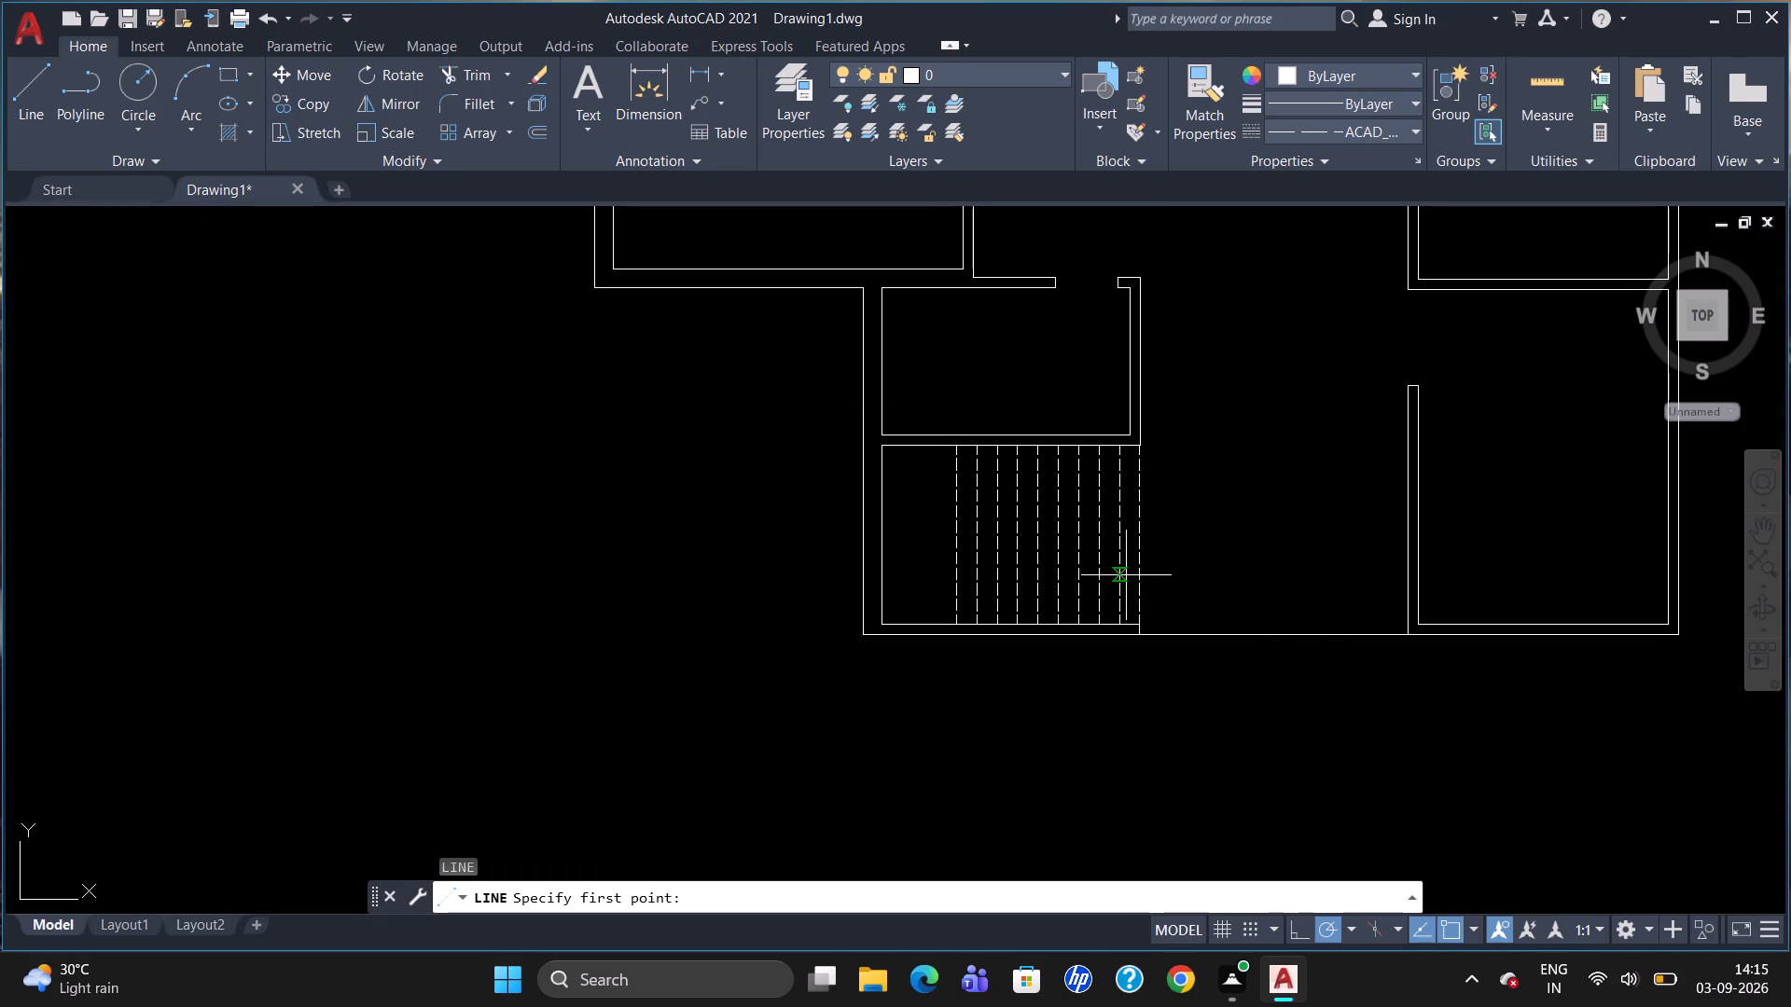
left_click(1350, 127)
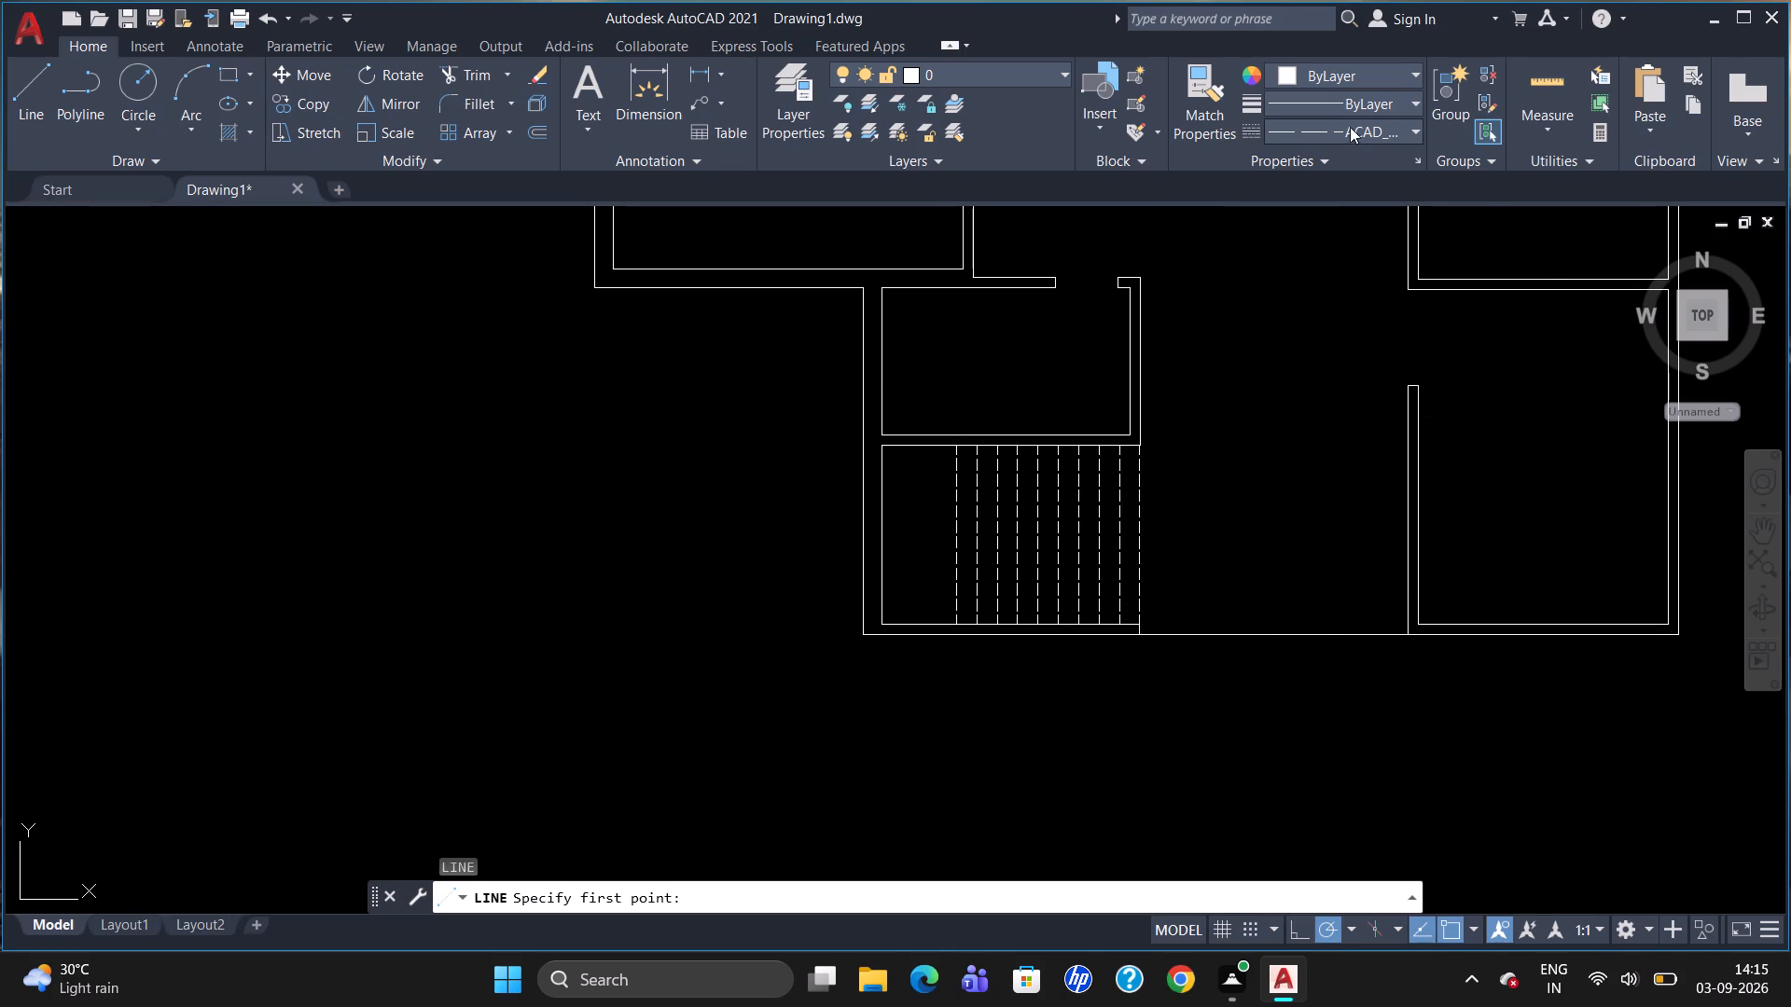
left_click(1368, 156)
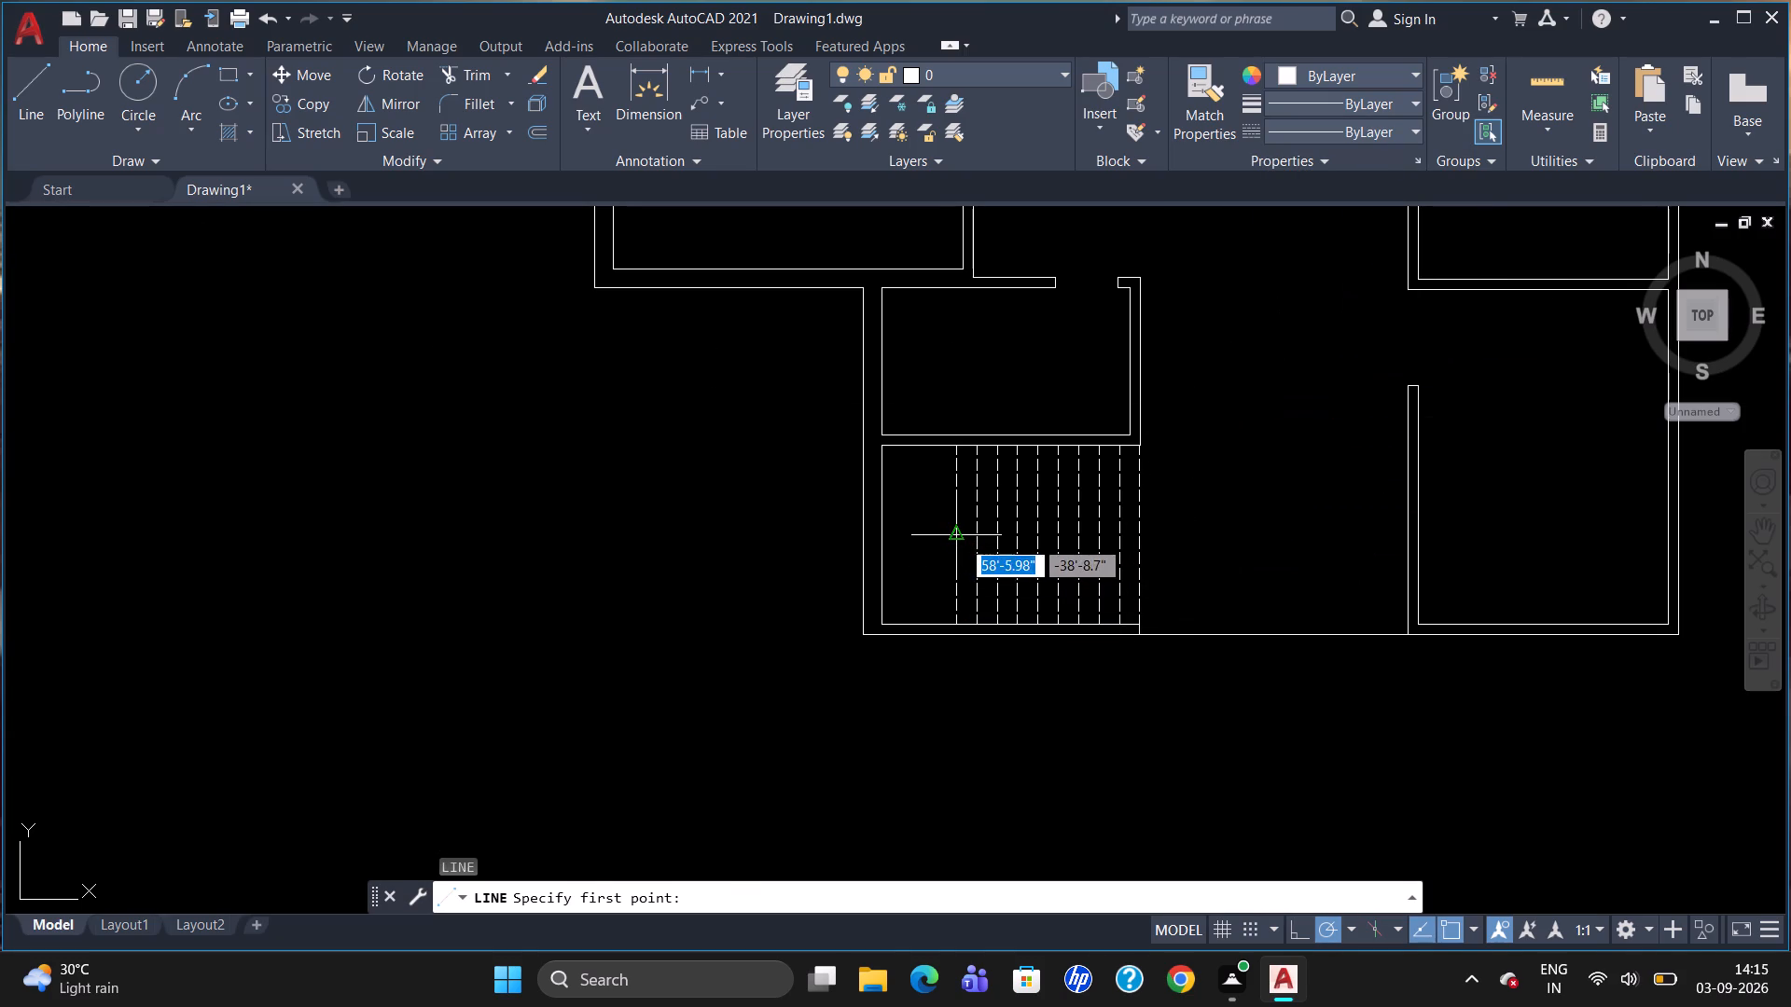
left_click(958, 535)
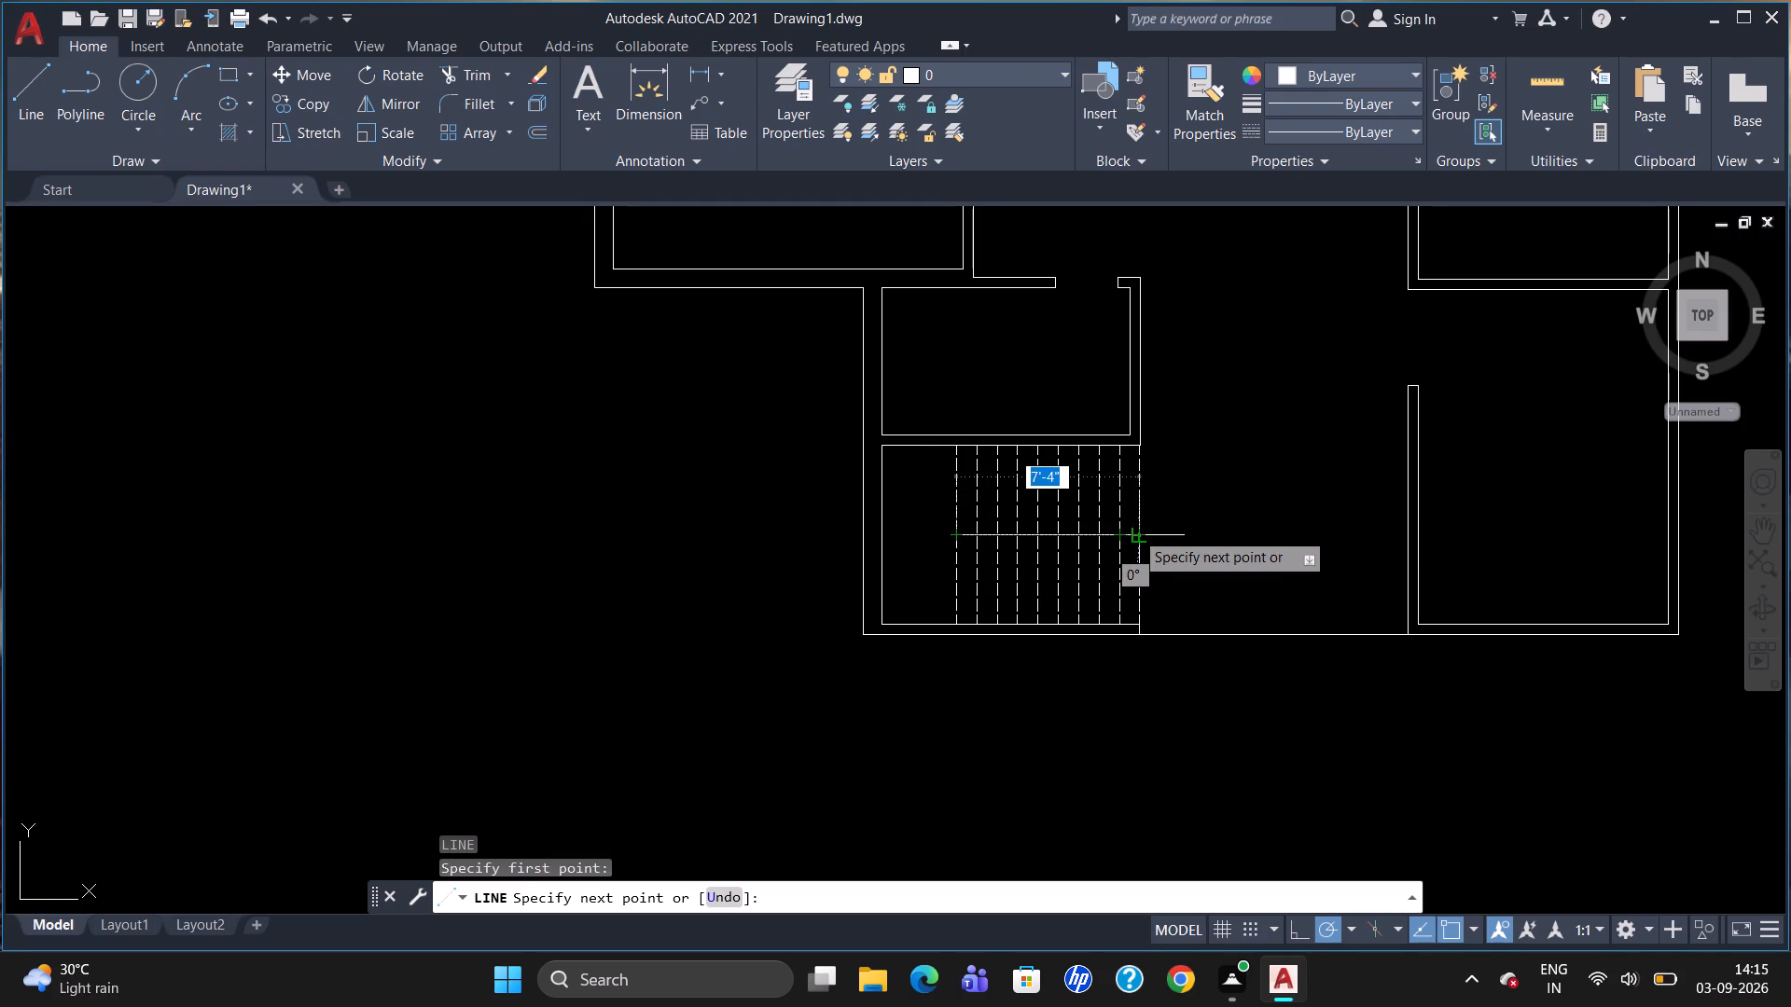
left_click(1134, 531)
key("Escape")
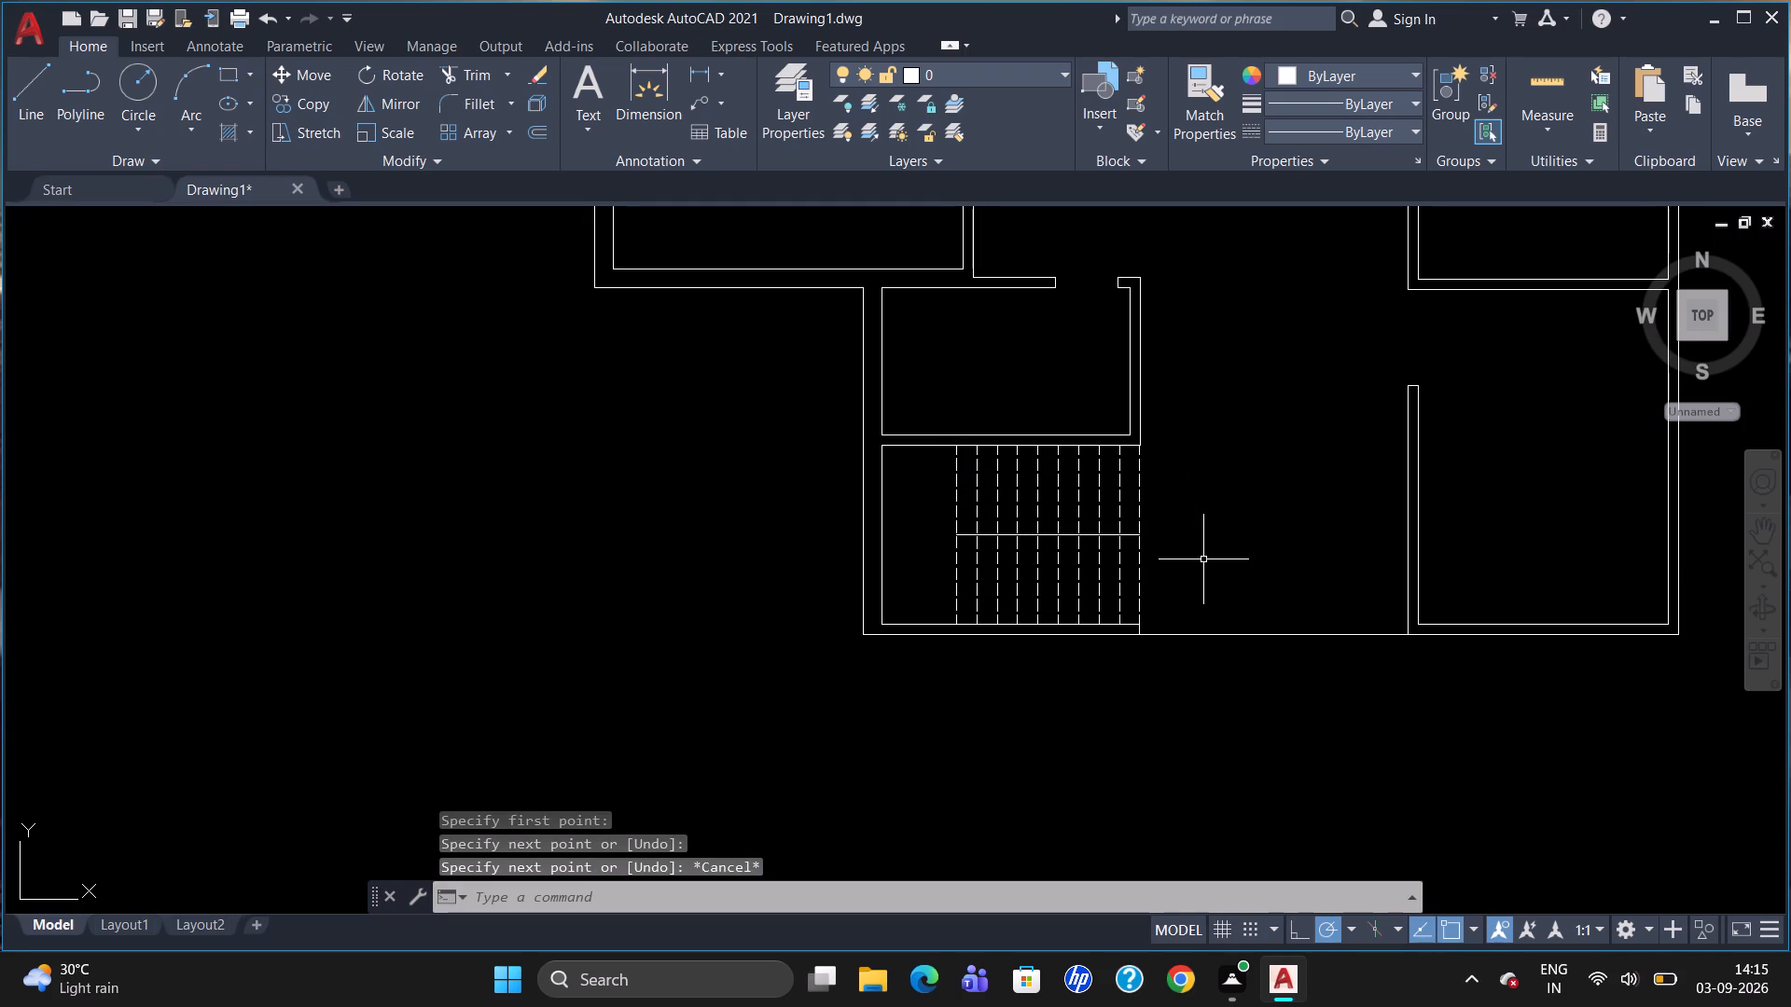
Draw an arrow shaft about 3'-3" long, midway in the stairs' southern half, from the fifth dashed line from the east to the easternmost one.
key("l")
key("Return")
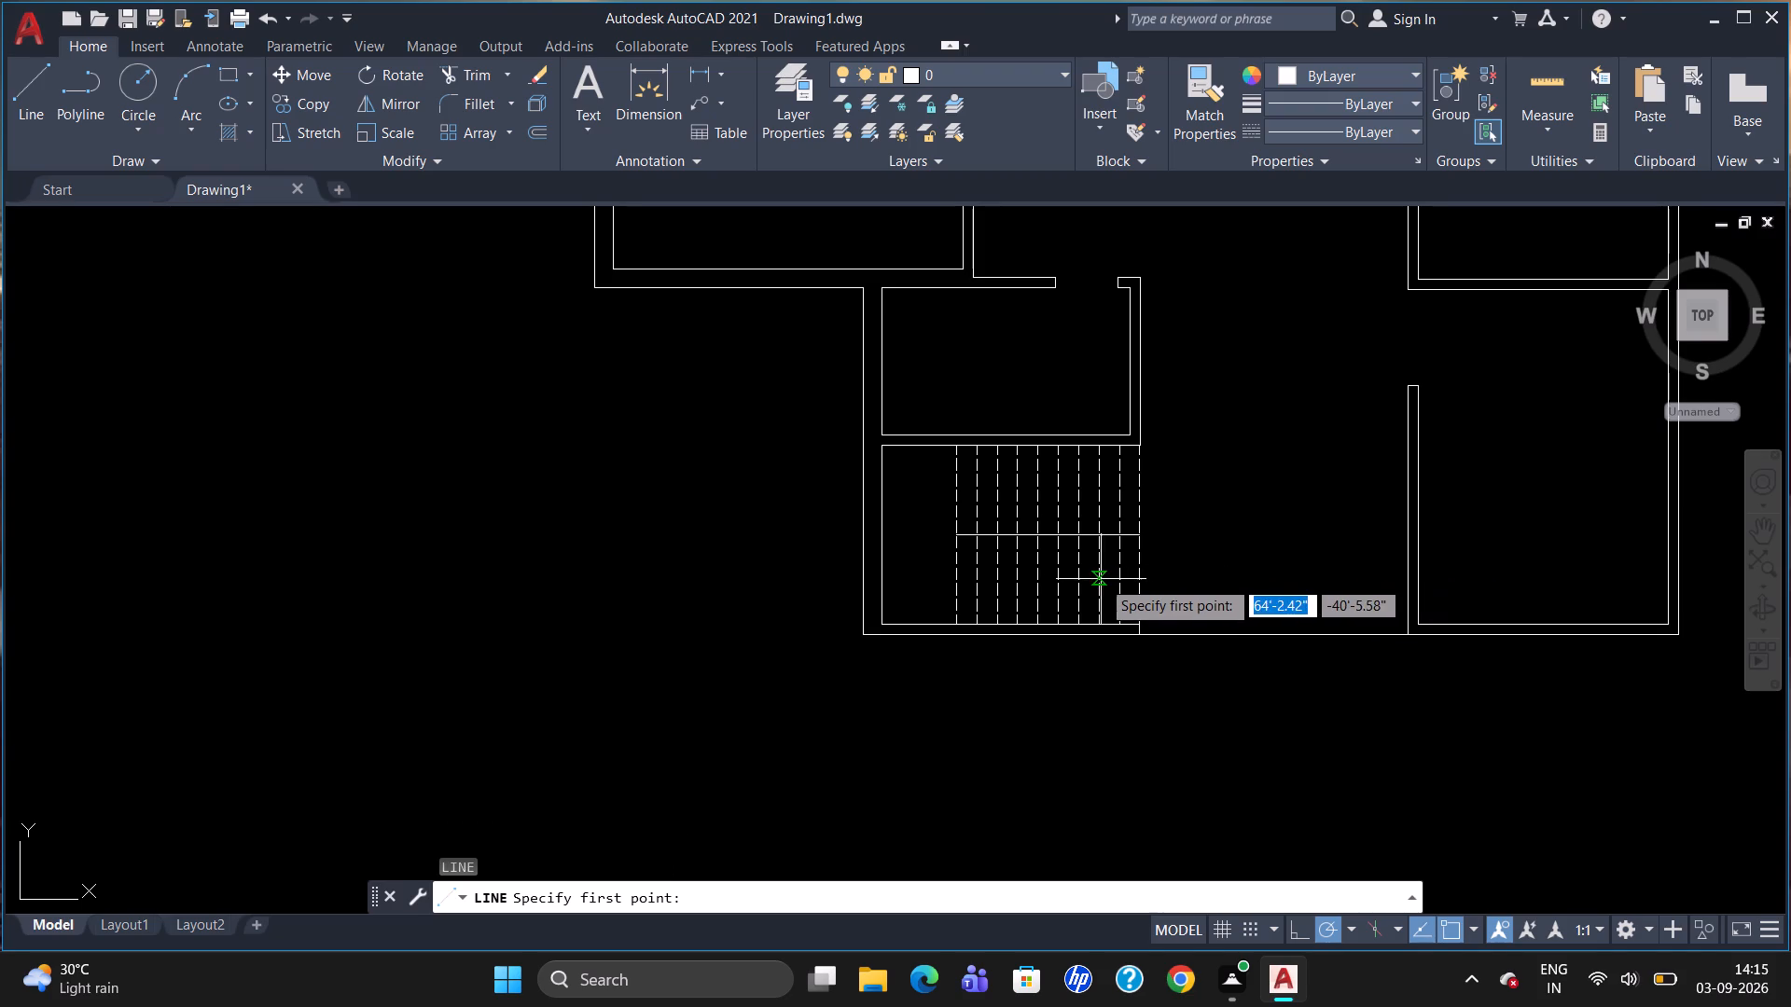
left_click(1064, 581)
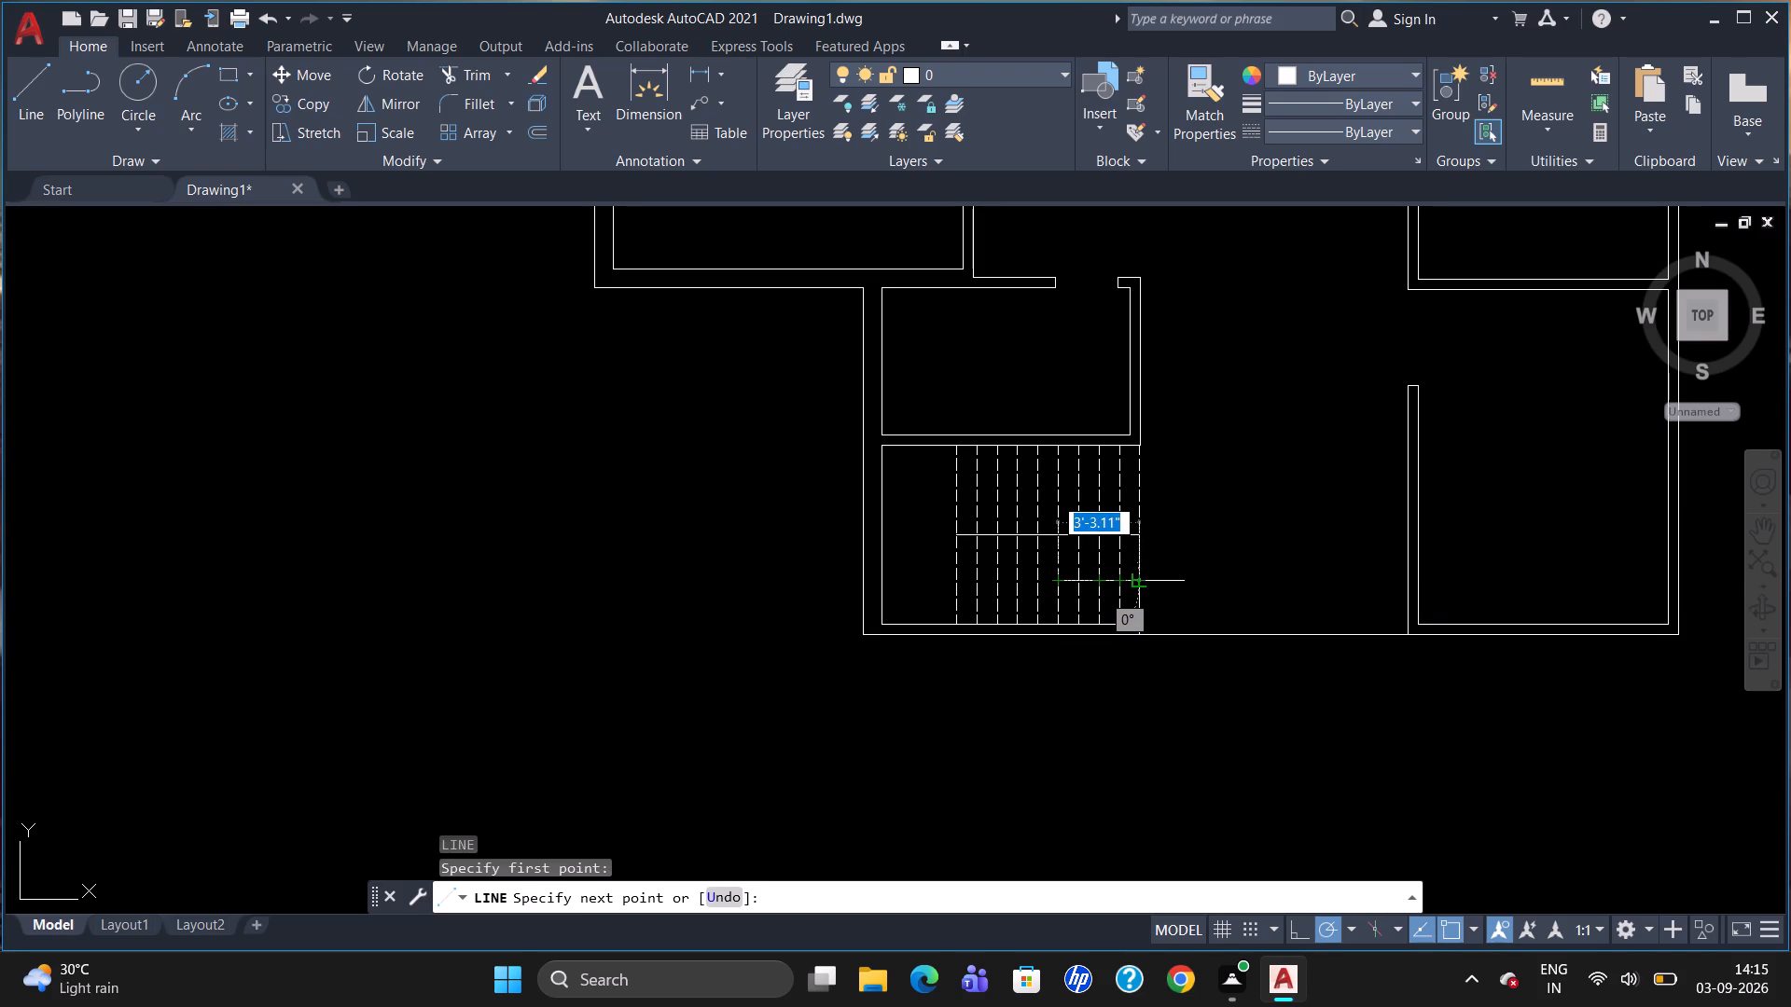
left_click(1139, 578)
key("Escape")
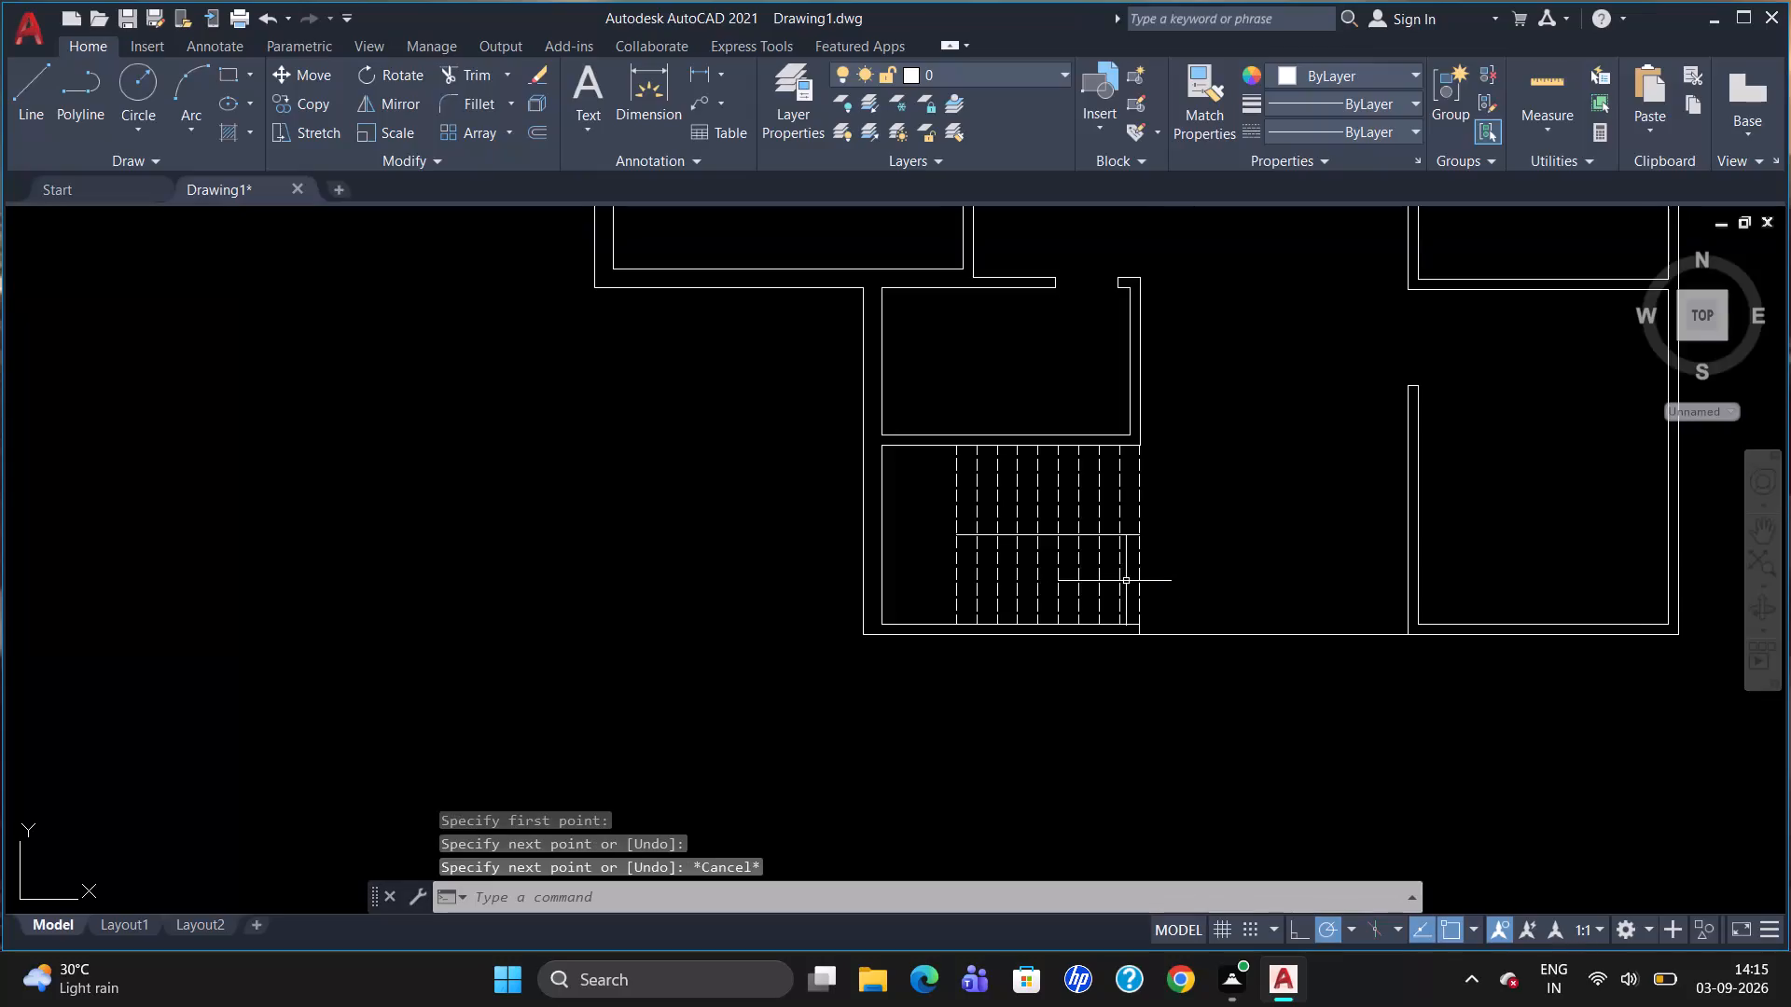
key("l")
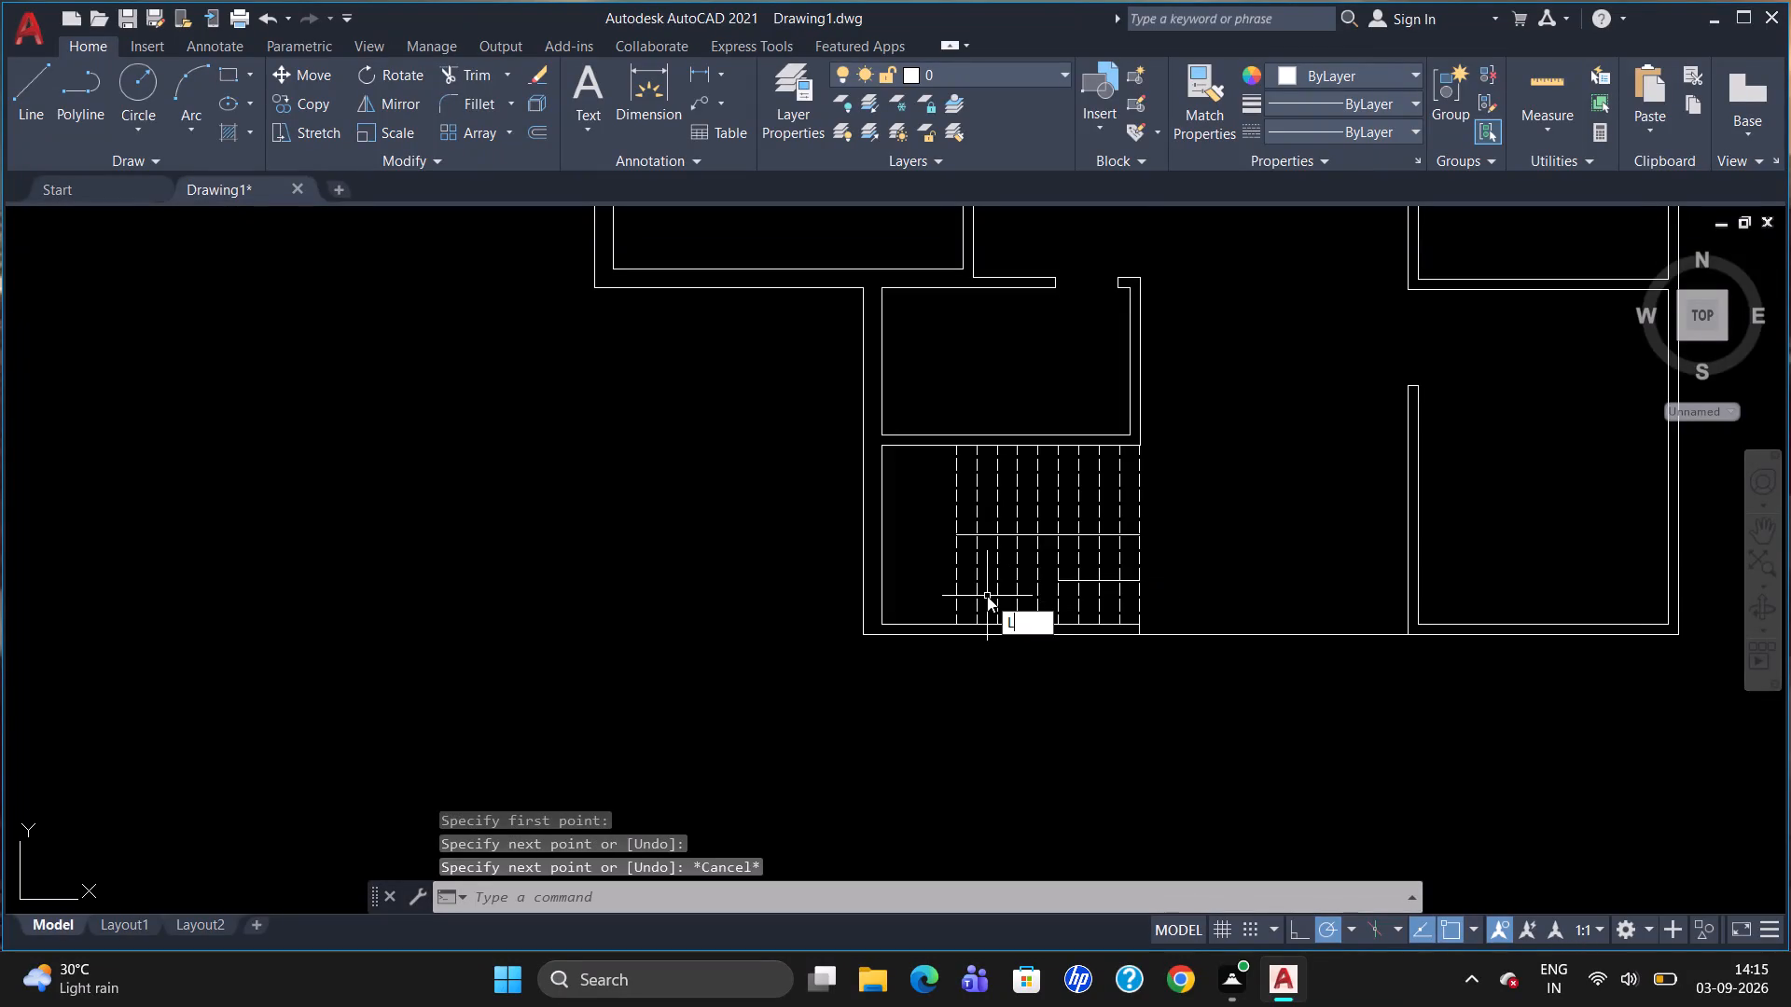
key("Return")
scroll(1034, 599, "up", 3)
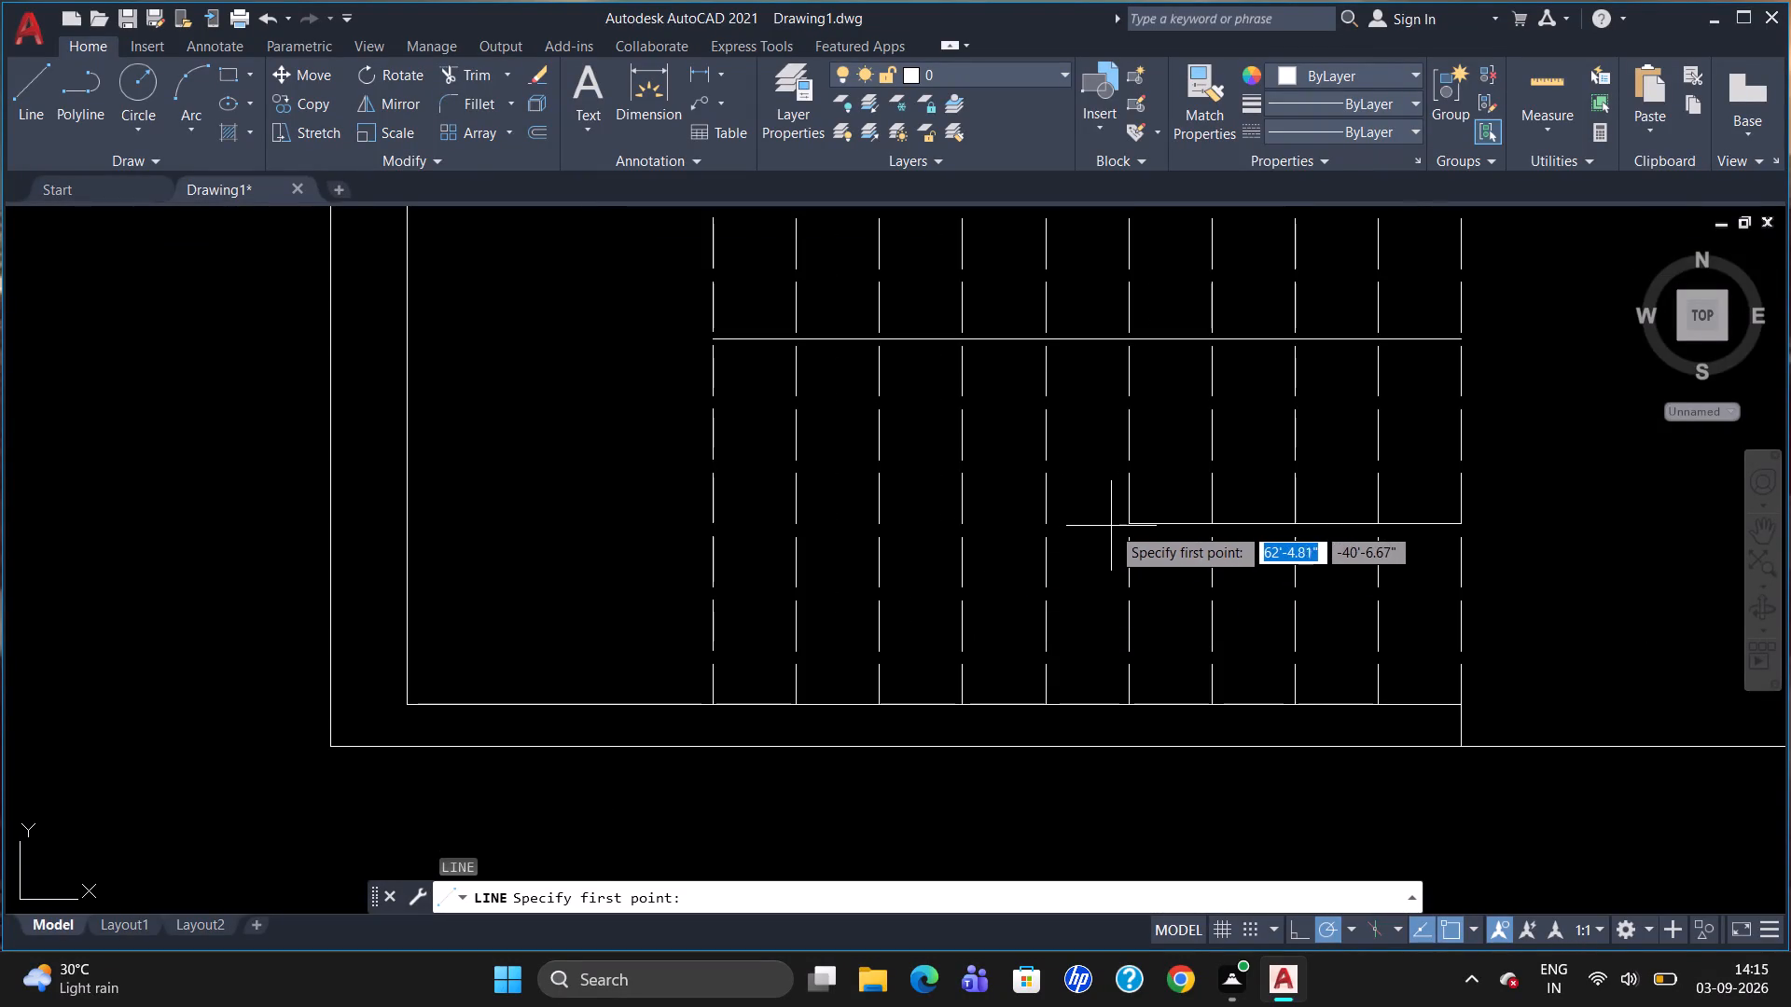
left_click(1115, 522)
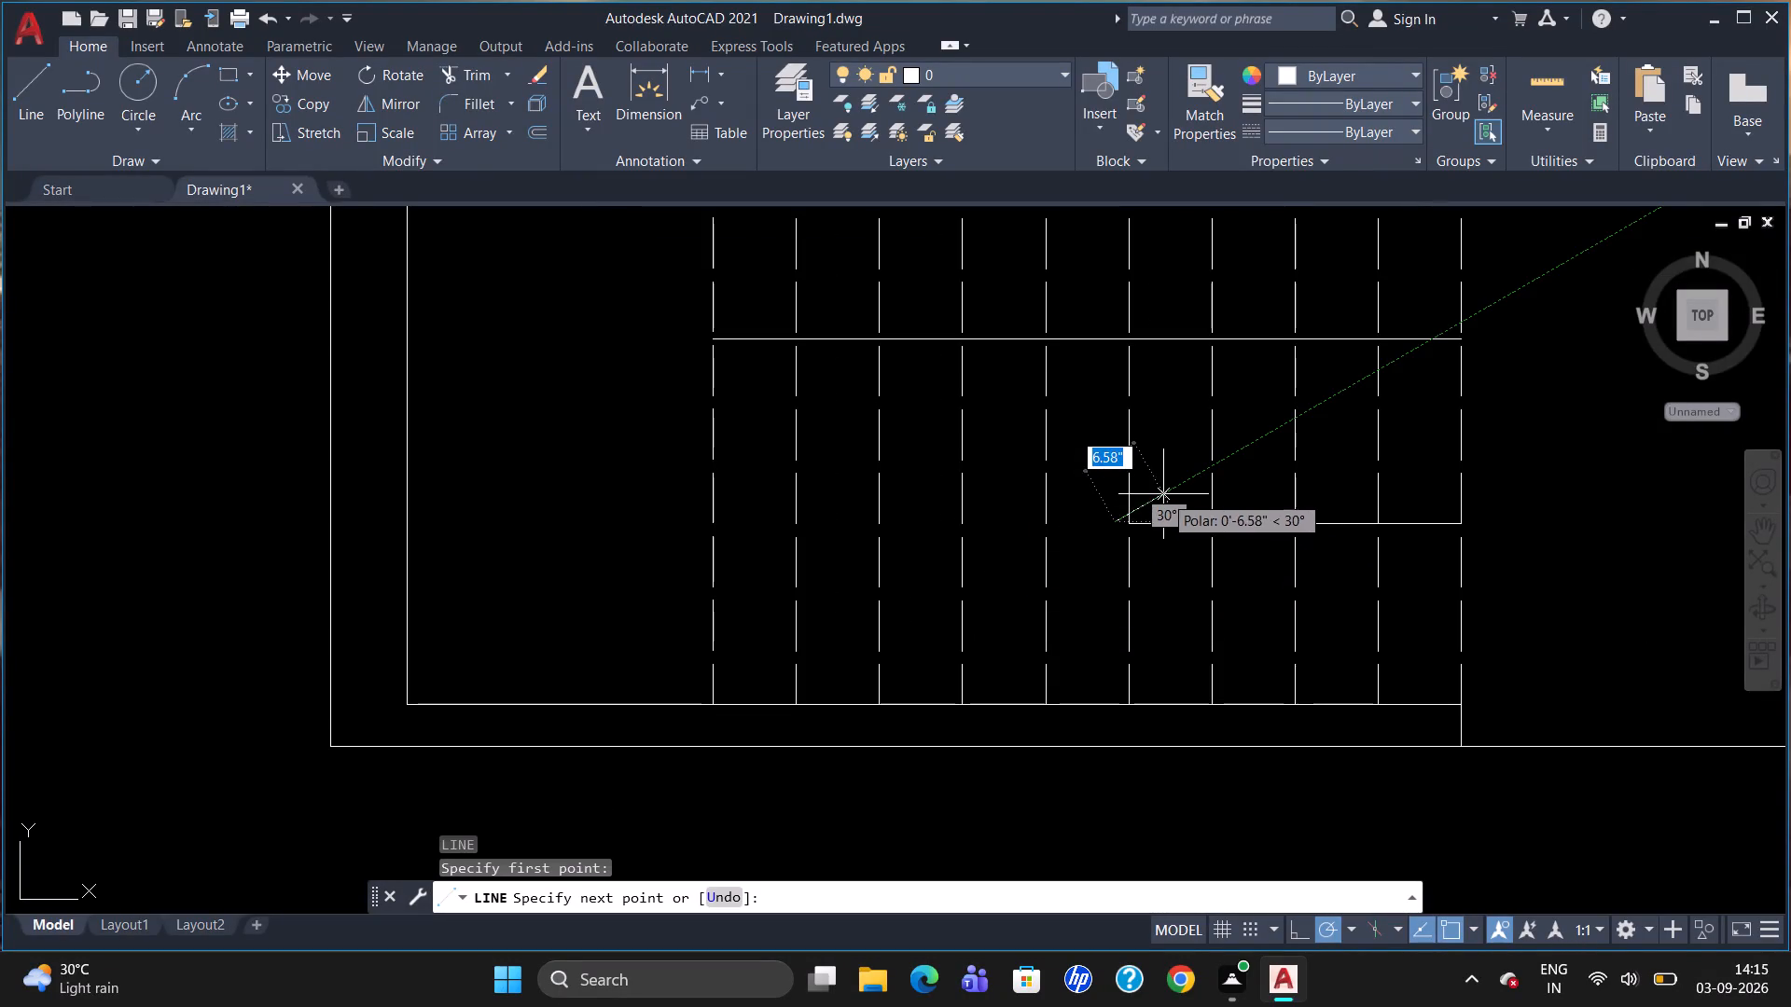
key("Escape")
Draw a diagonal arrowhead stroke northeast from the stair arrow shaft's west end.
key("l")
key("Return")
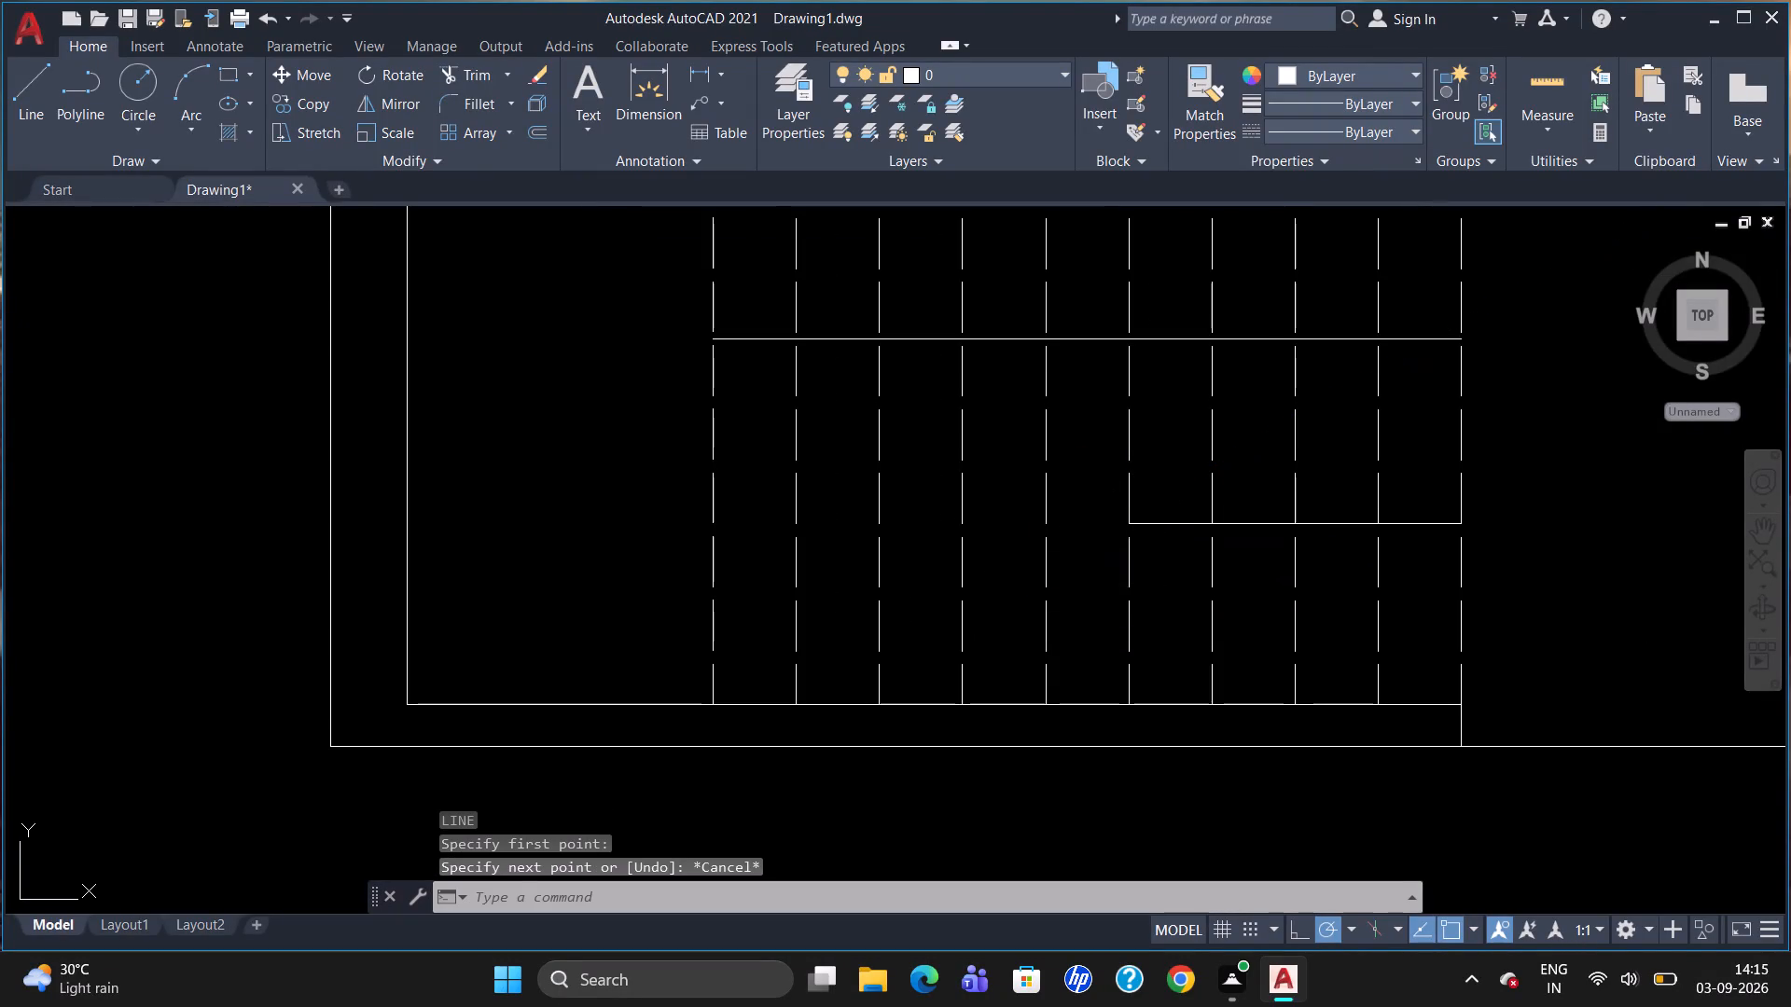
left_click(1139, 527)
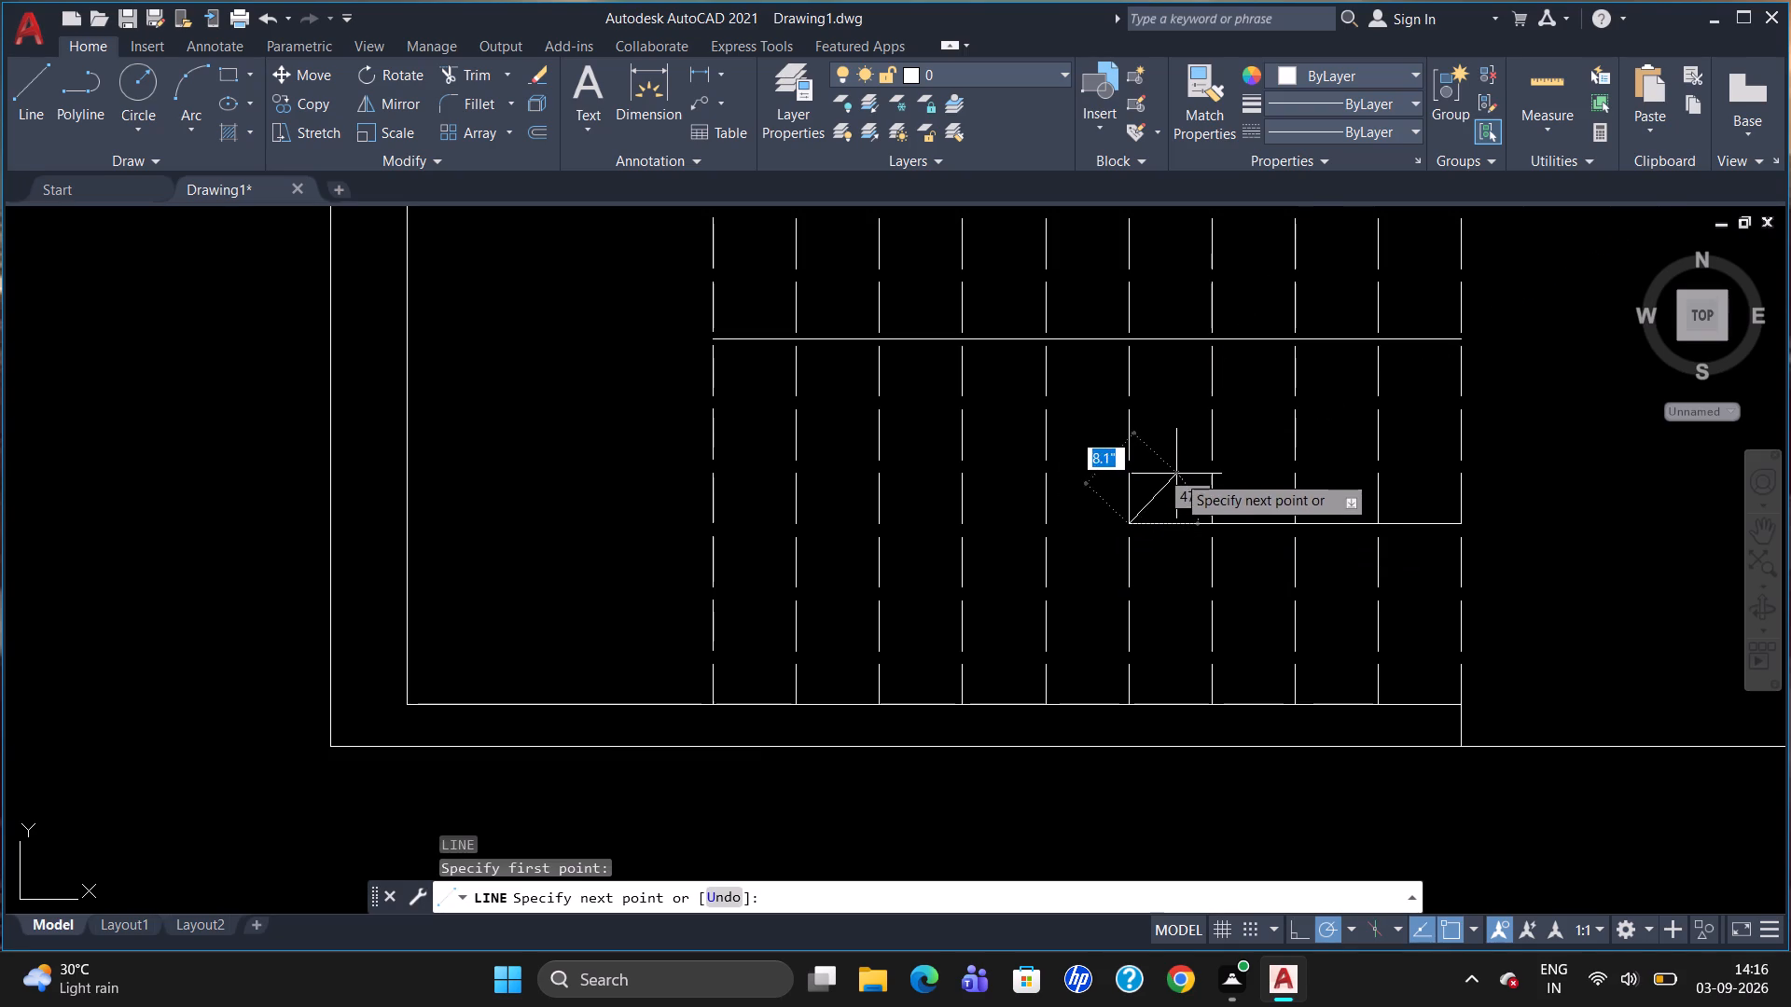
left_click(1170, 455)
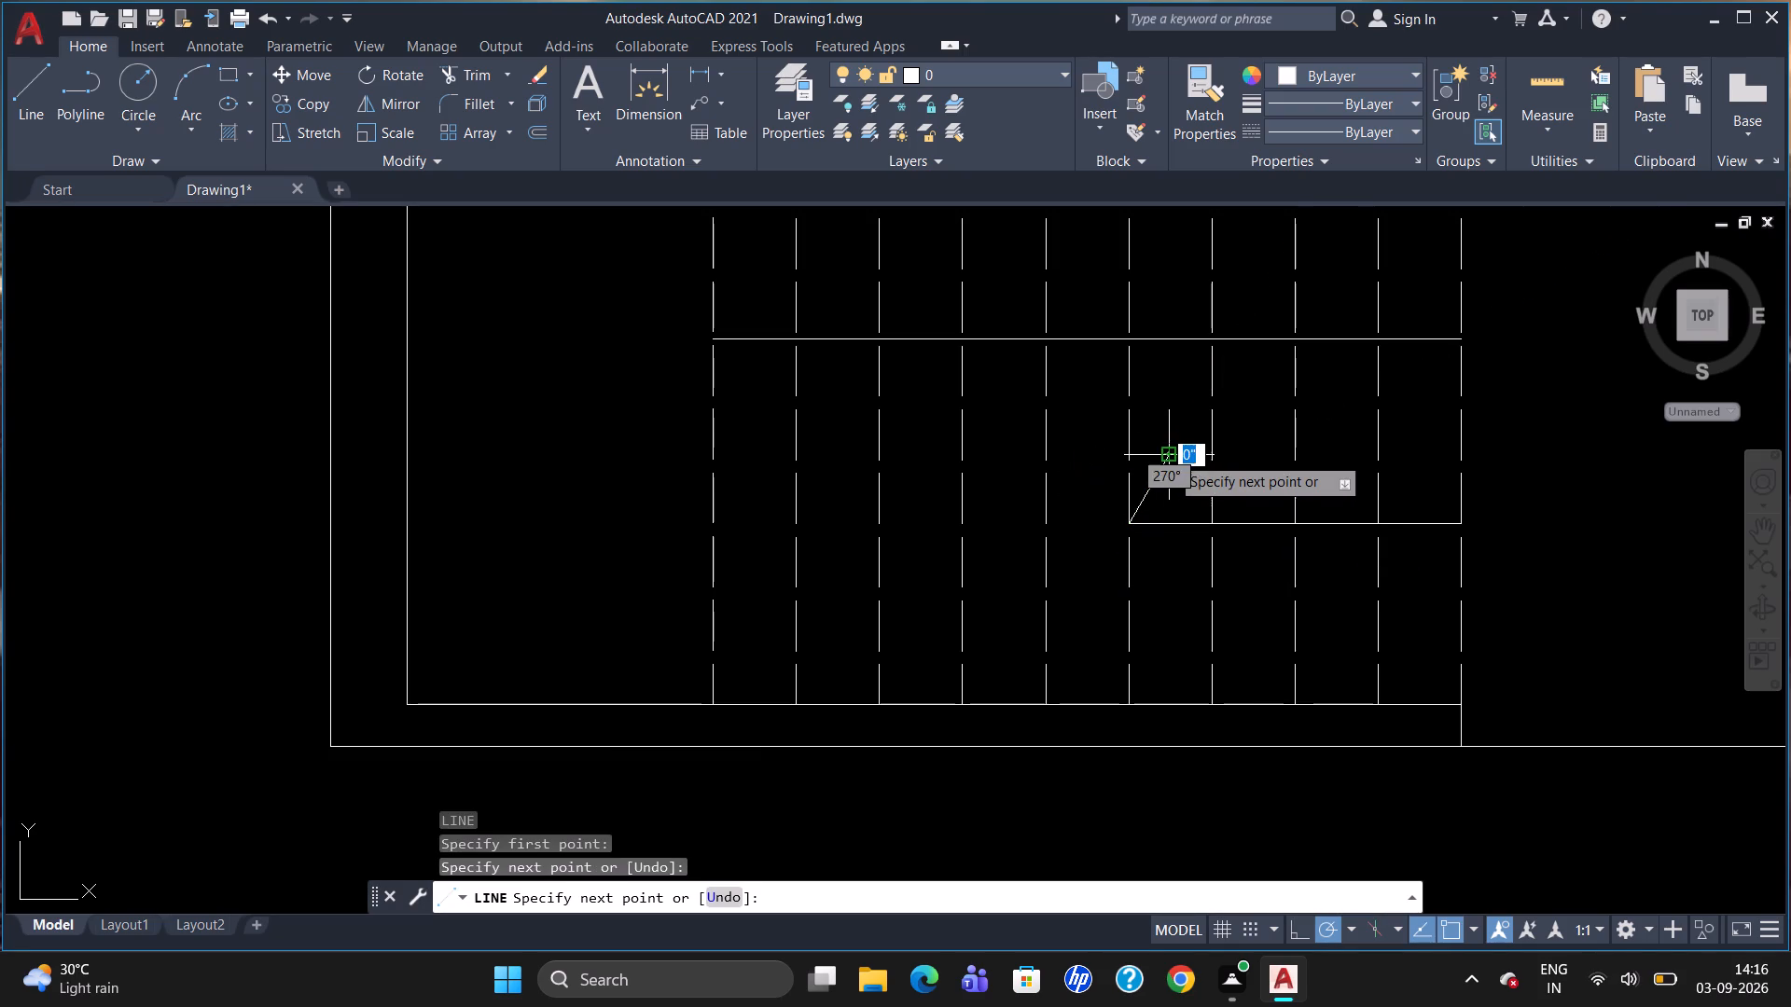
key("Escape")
Draw the arrowhead's short lower stroke diagonally southeast from the shaft's west end.
key("l")
key("Return")
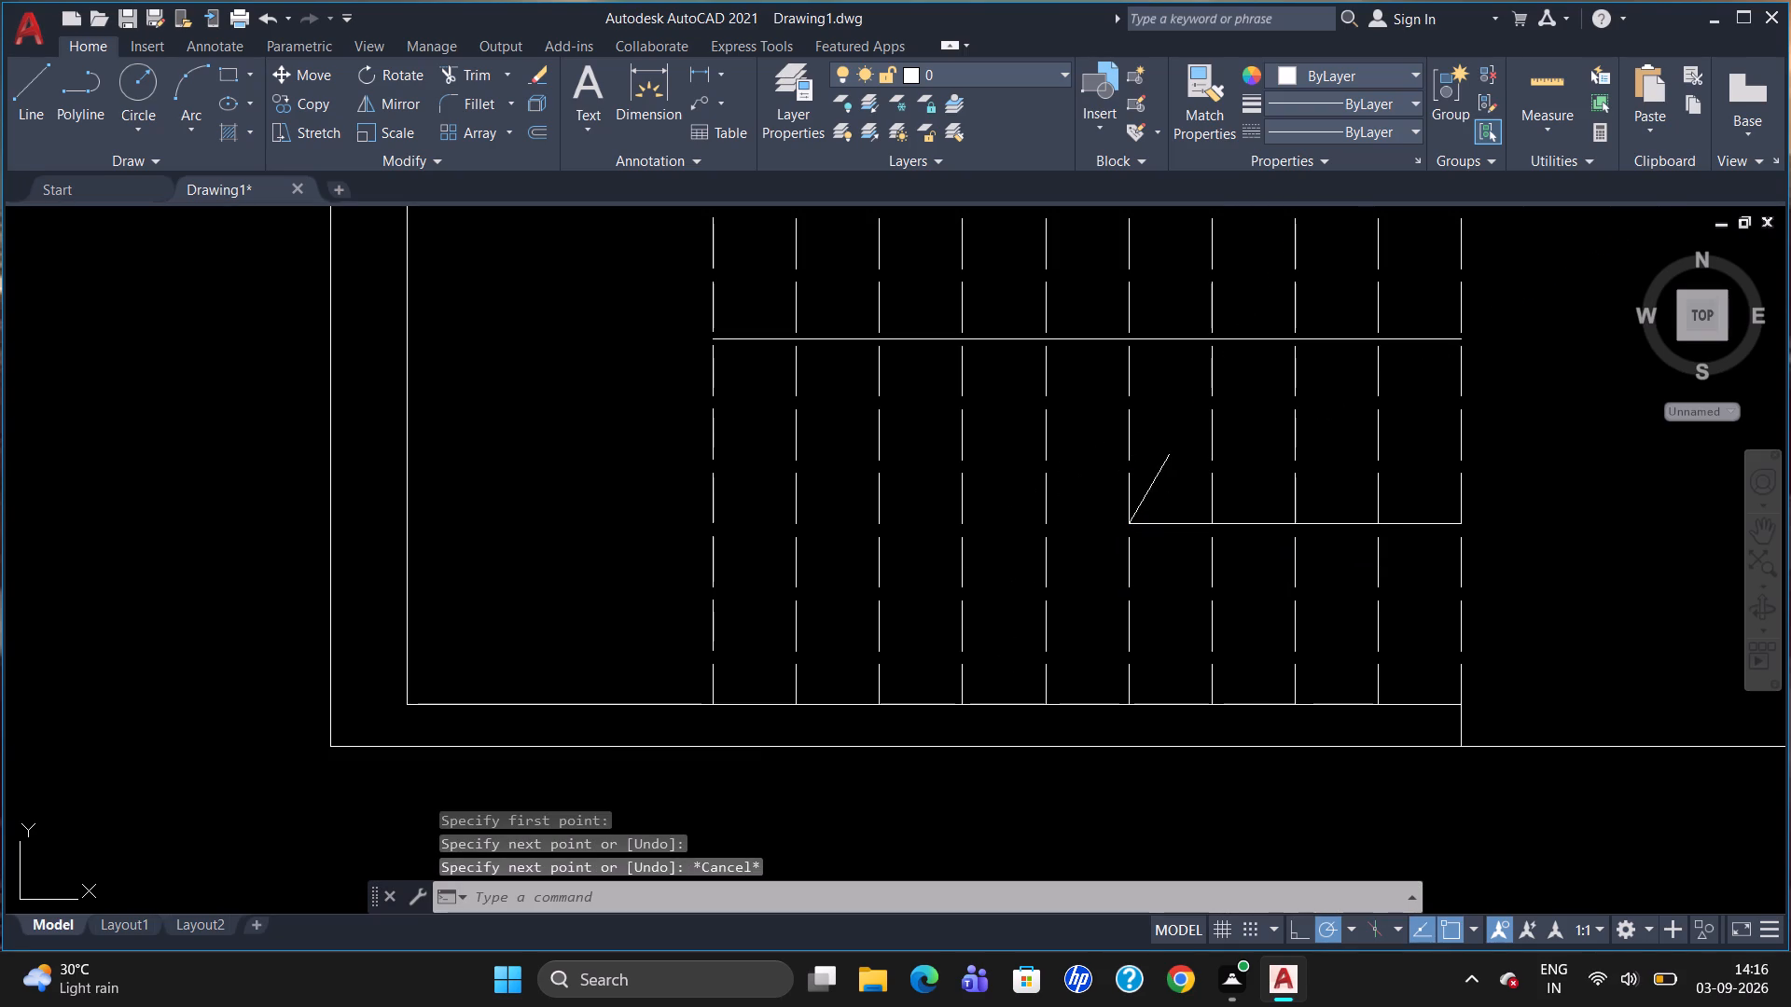
left_click(1130, 519)
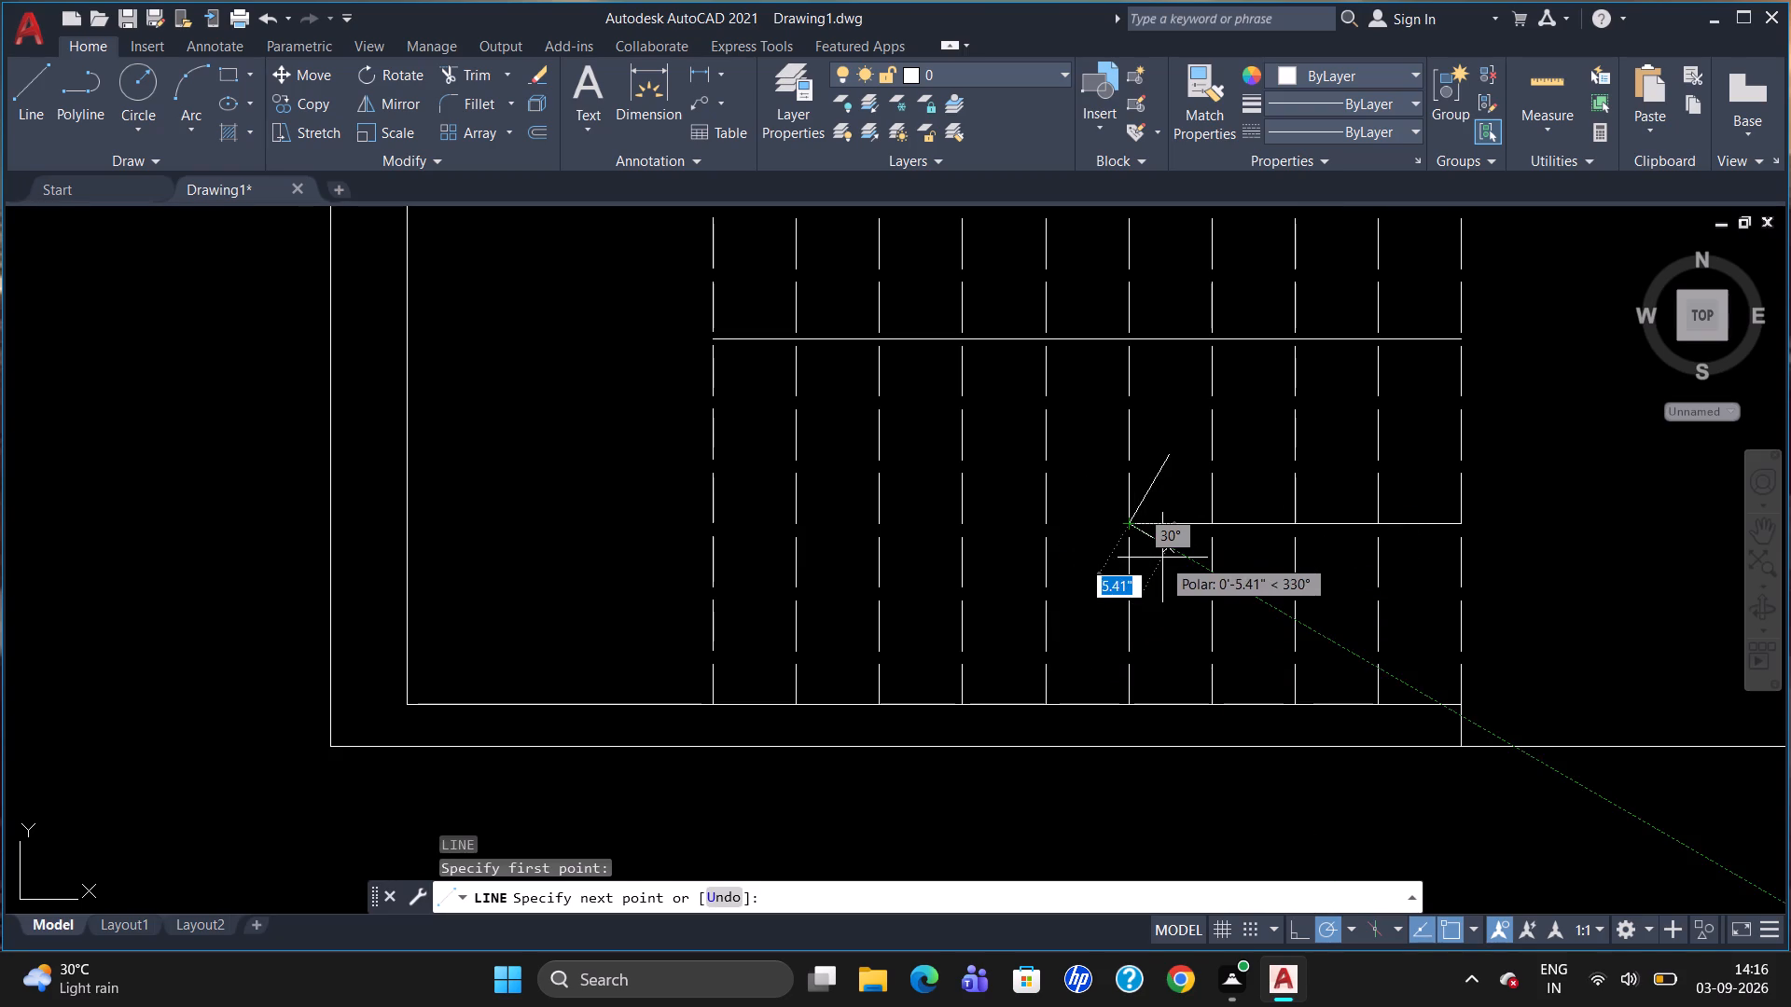
left_click(1161, 568)
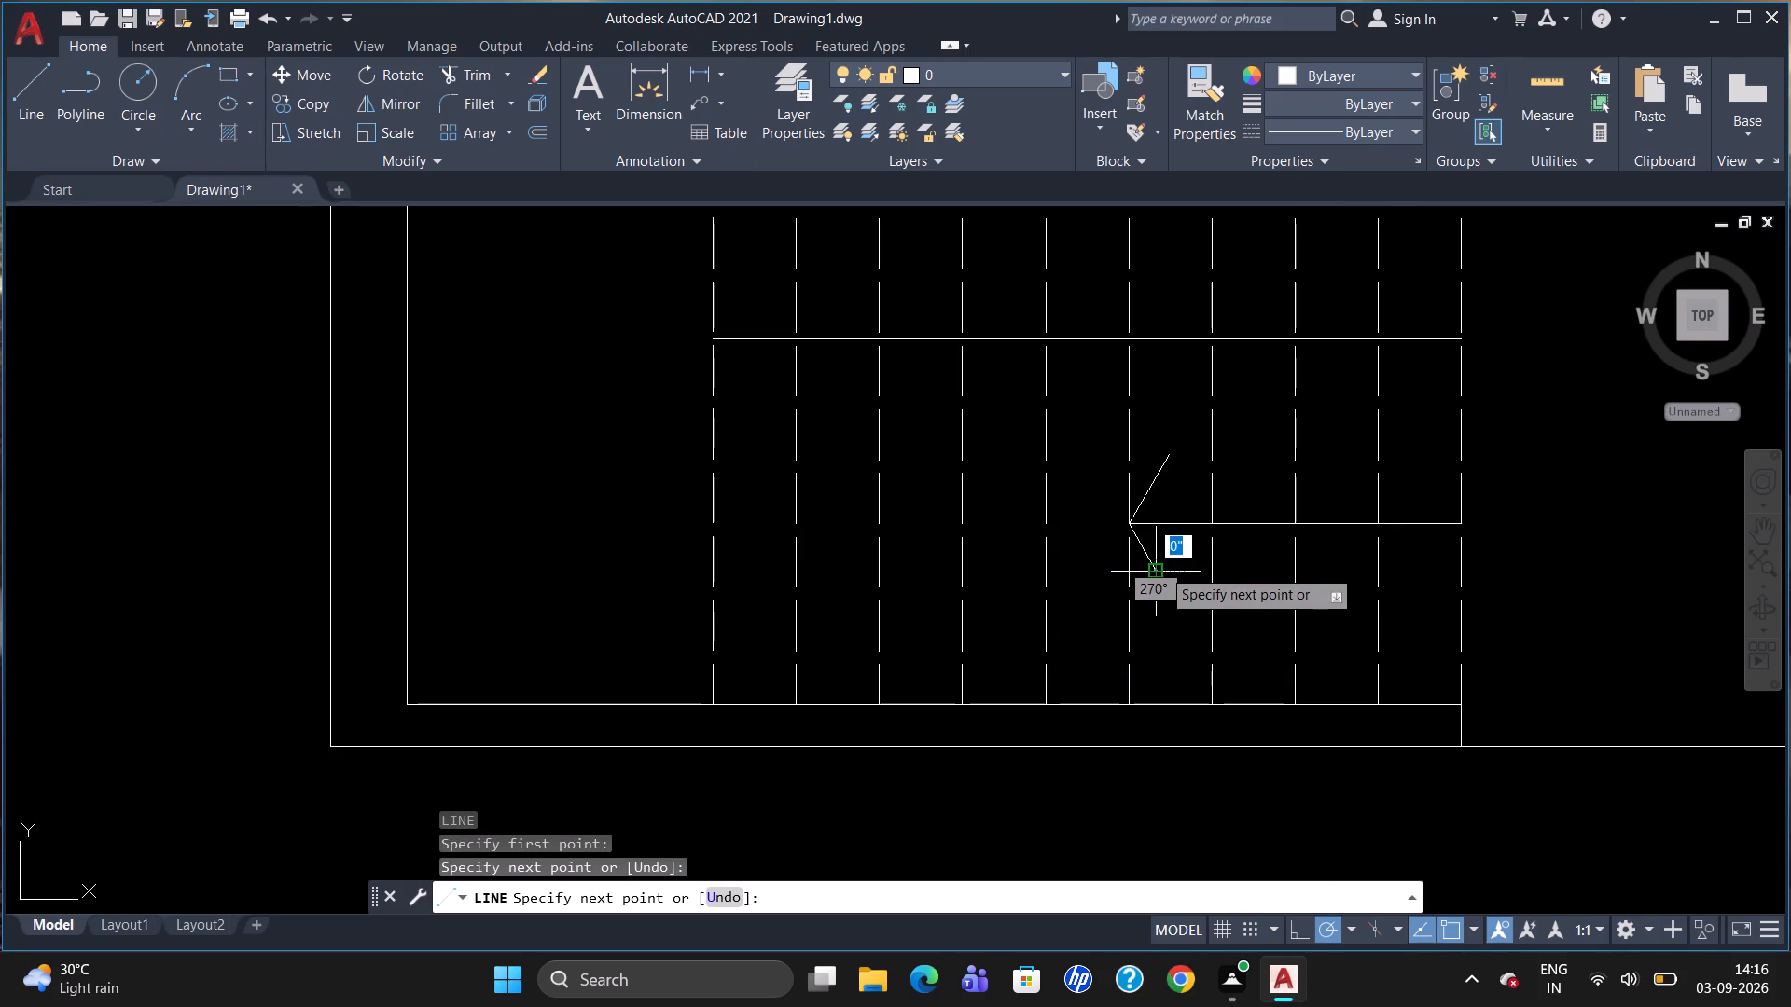
key("Escape")
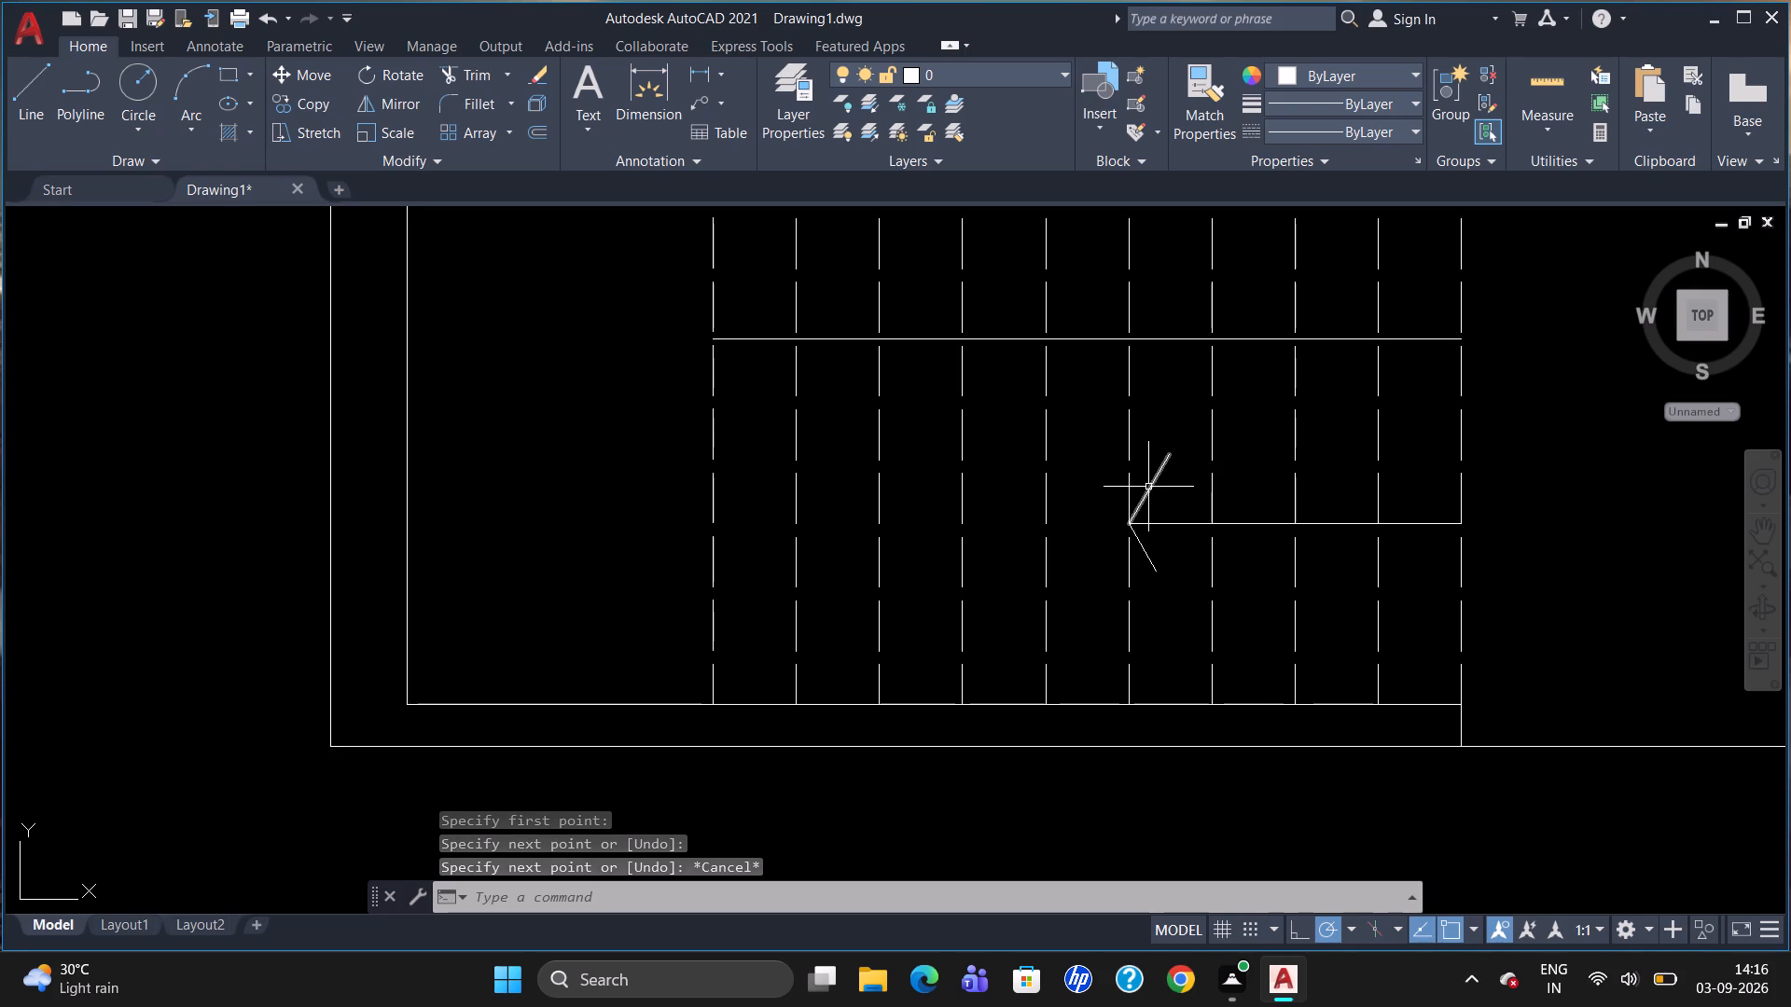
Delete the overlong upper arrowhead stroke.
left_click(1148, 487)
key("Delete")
Draw a short upper arrowhead stroke at 60° from the shaft's west end, similar in length to the lower stroke.
key("l")
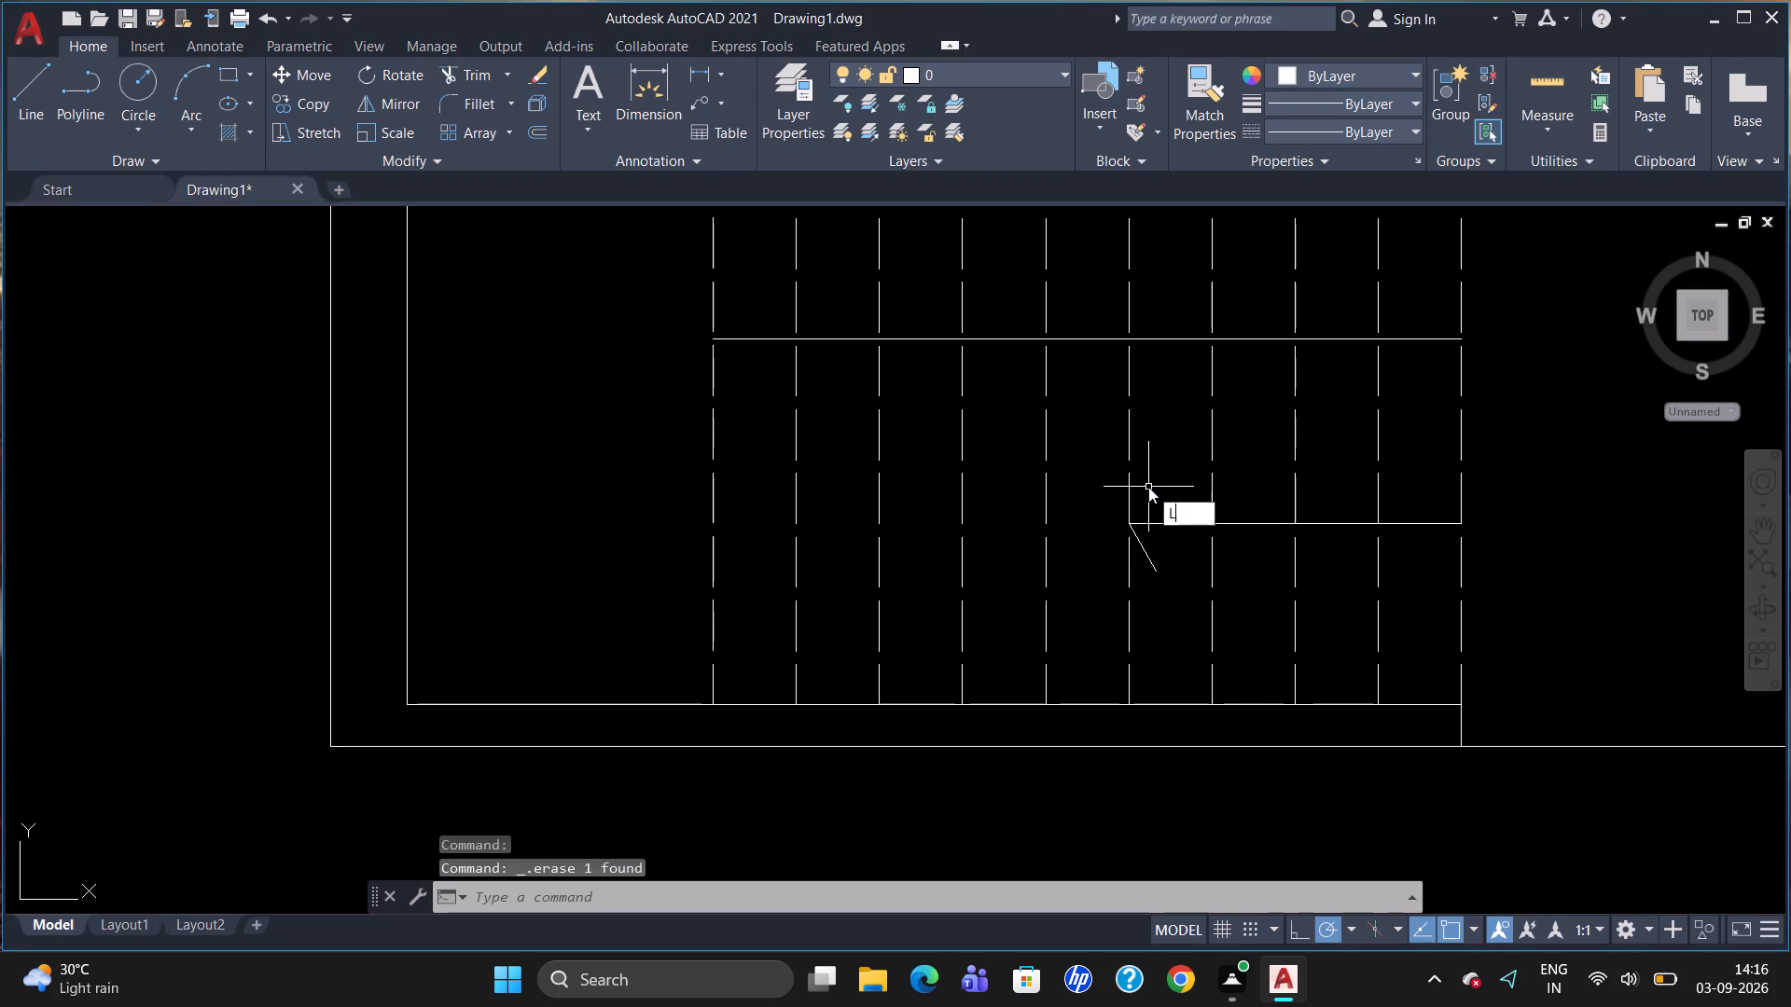
key("Return")
left_click(1133, 519)
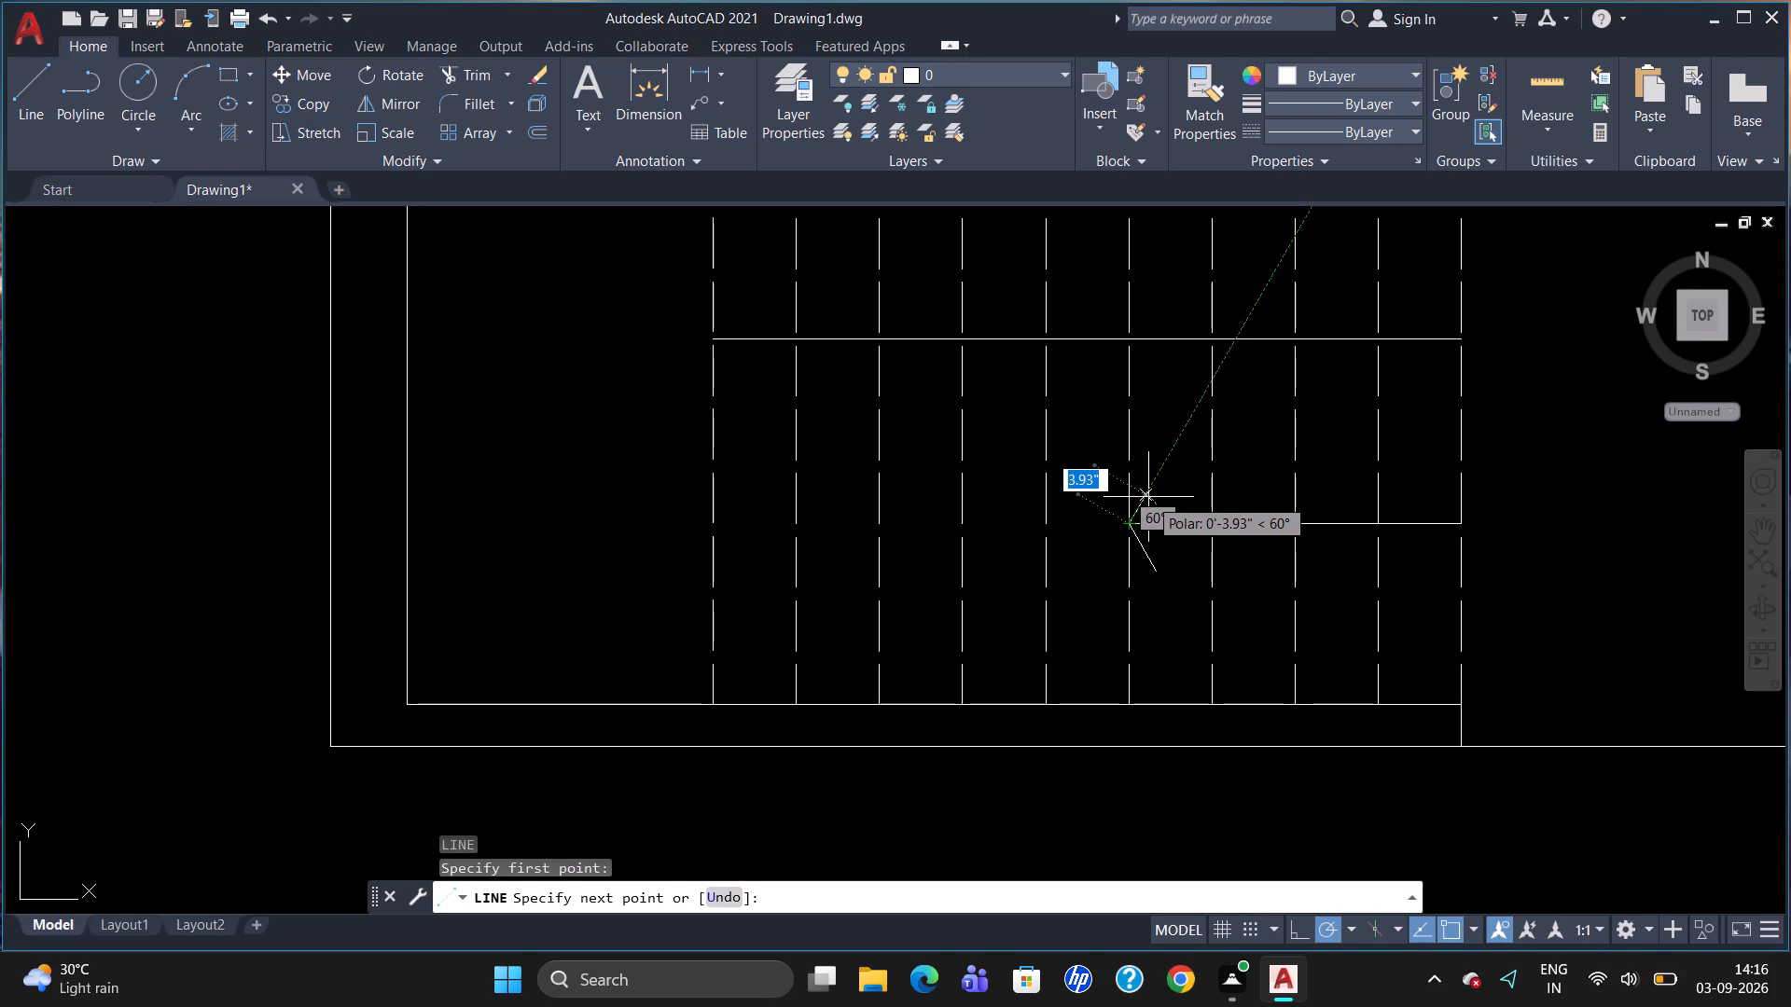
left_click(1152, 483)
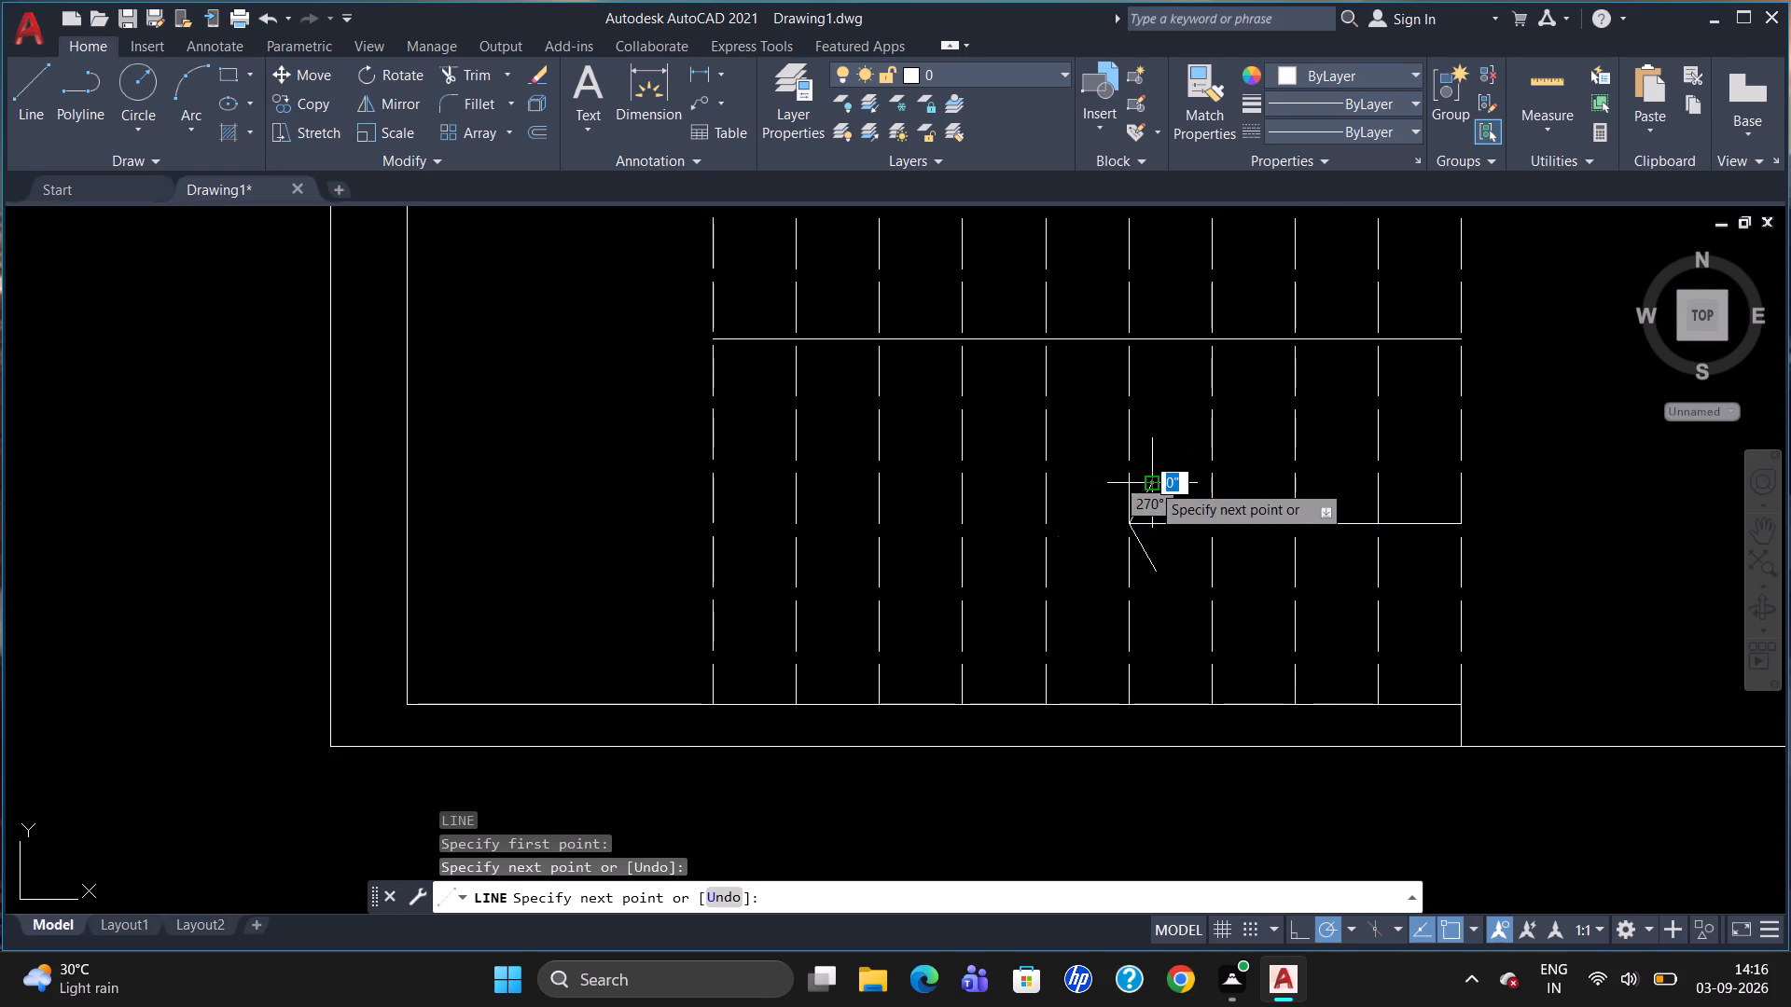
key("Escape")
Add a size 2 break-line from the stair centre line at the second dashed line to the fourth's south end, symbol near its midpoint.
scroll(1017, 506, "down", 2)
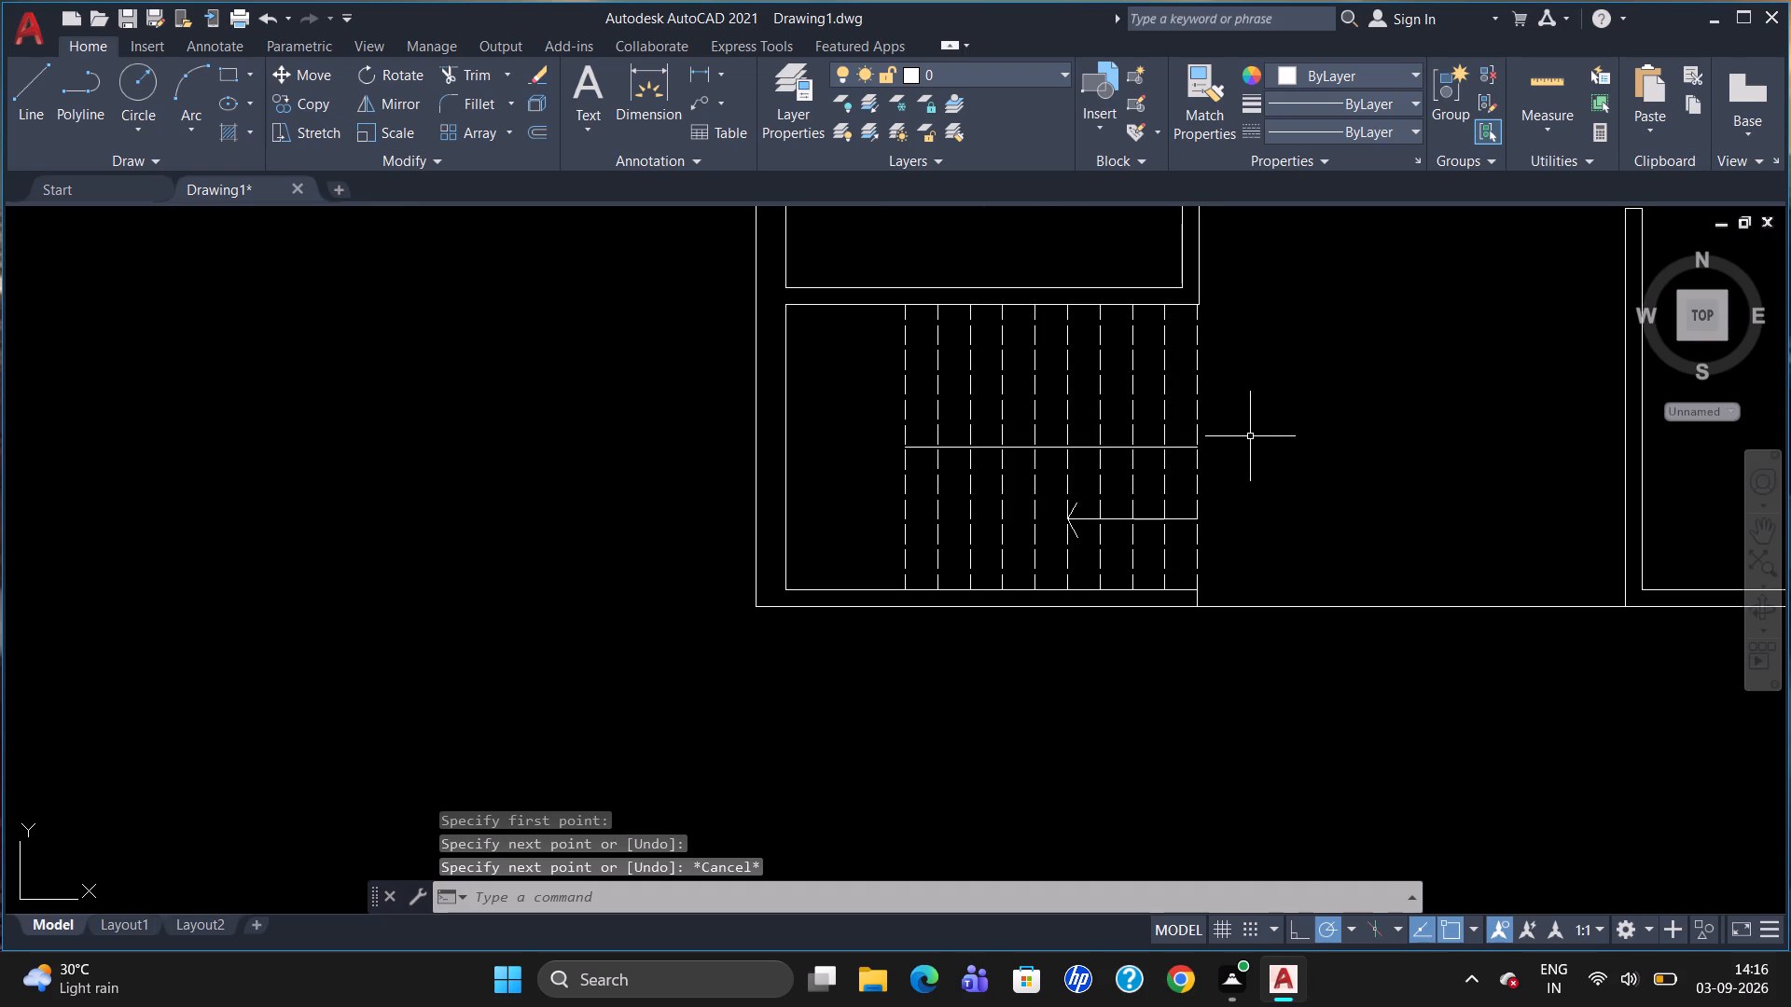
scroll(990, 497, "down", 1)
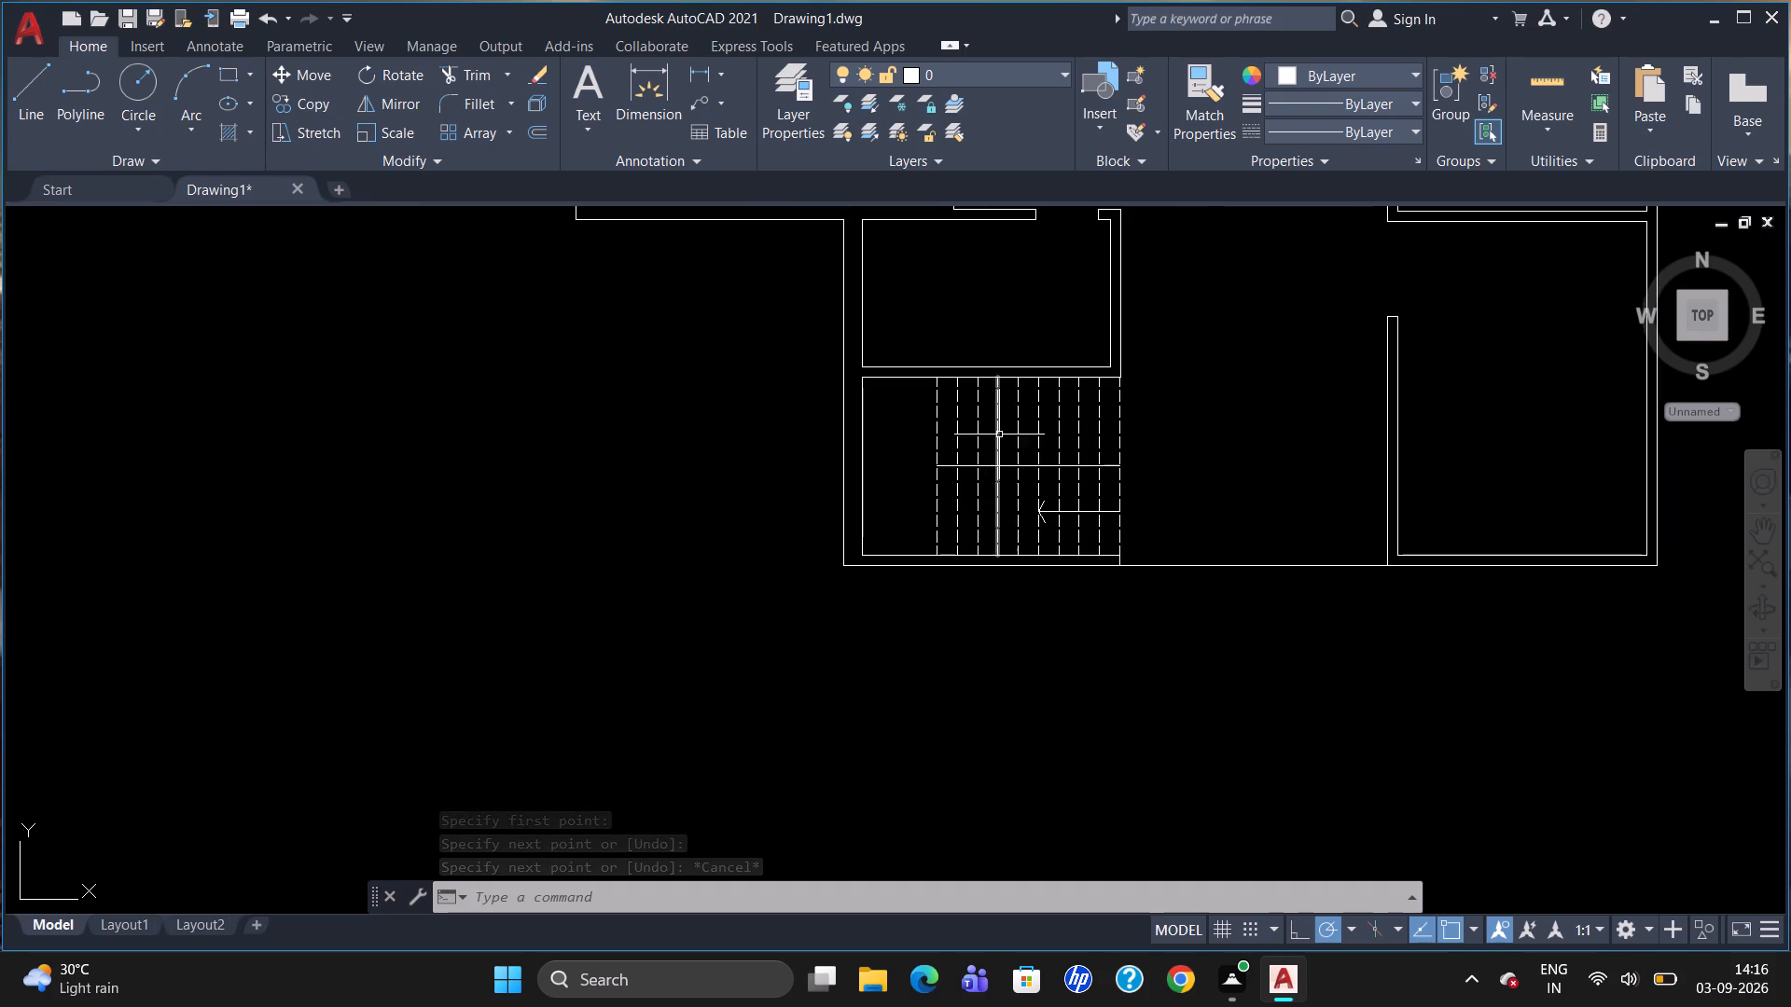
scroll(1022, 506, "down", 1)
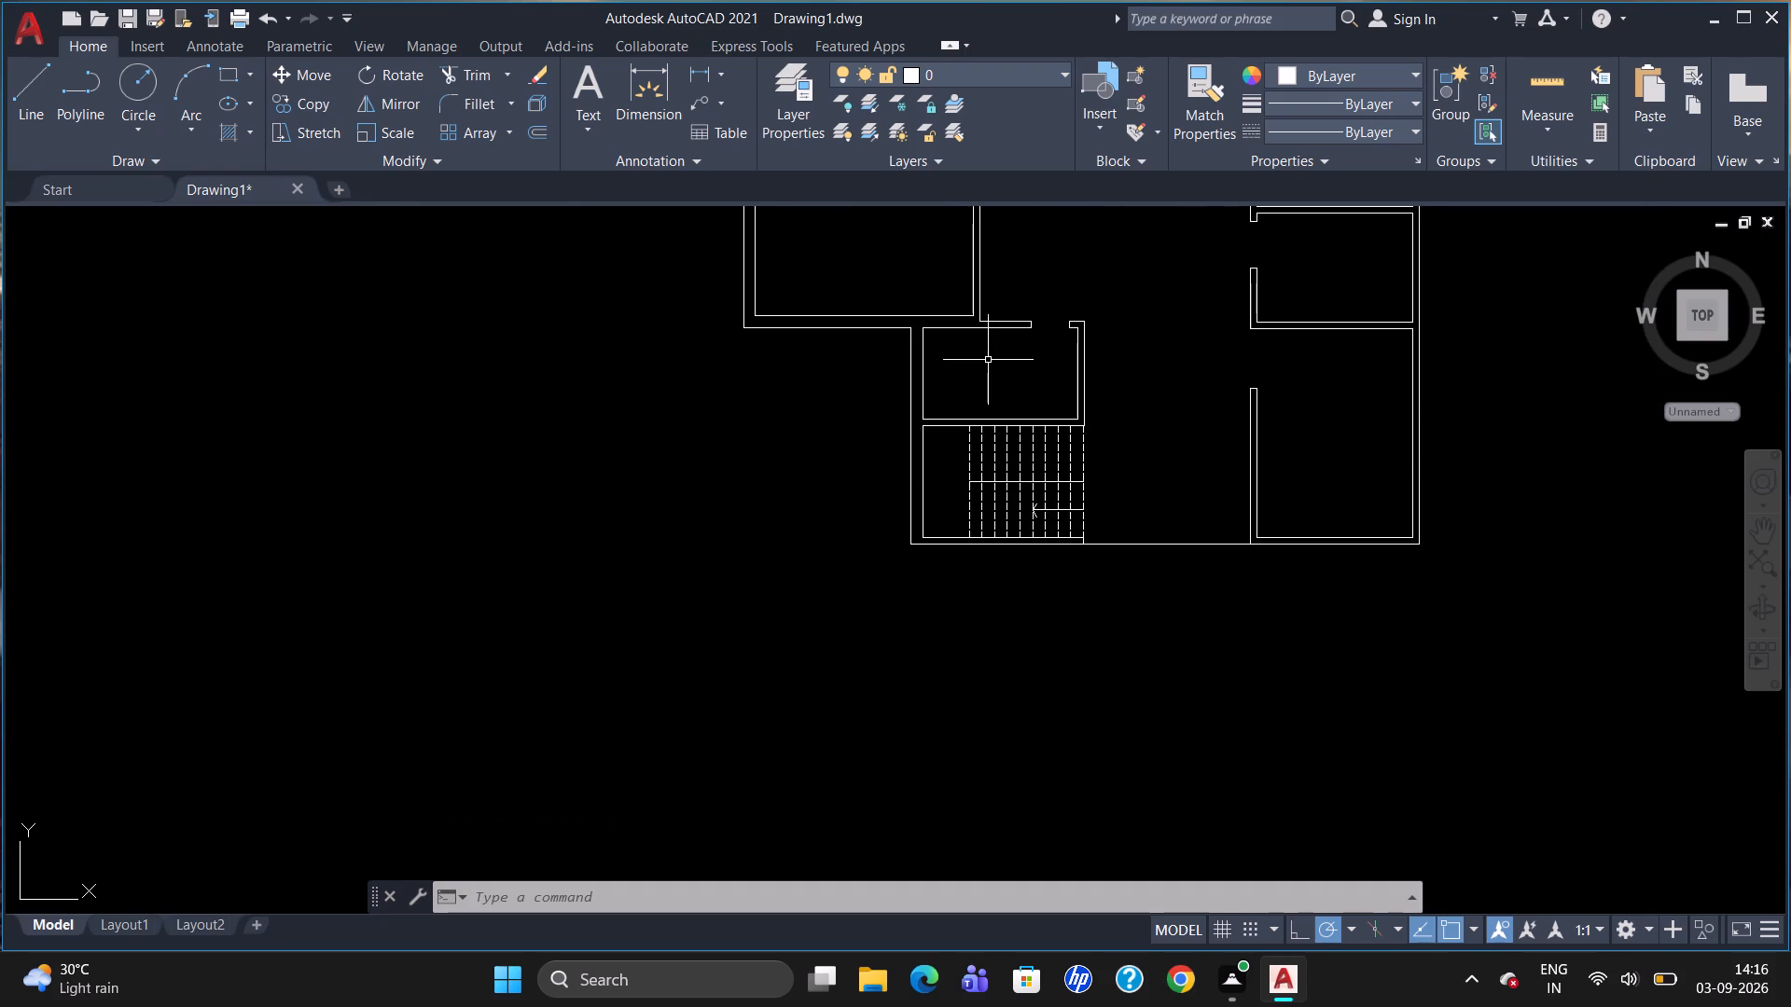
scroll(988, 360, "up", 1)
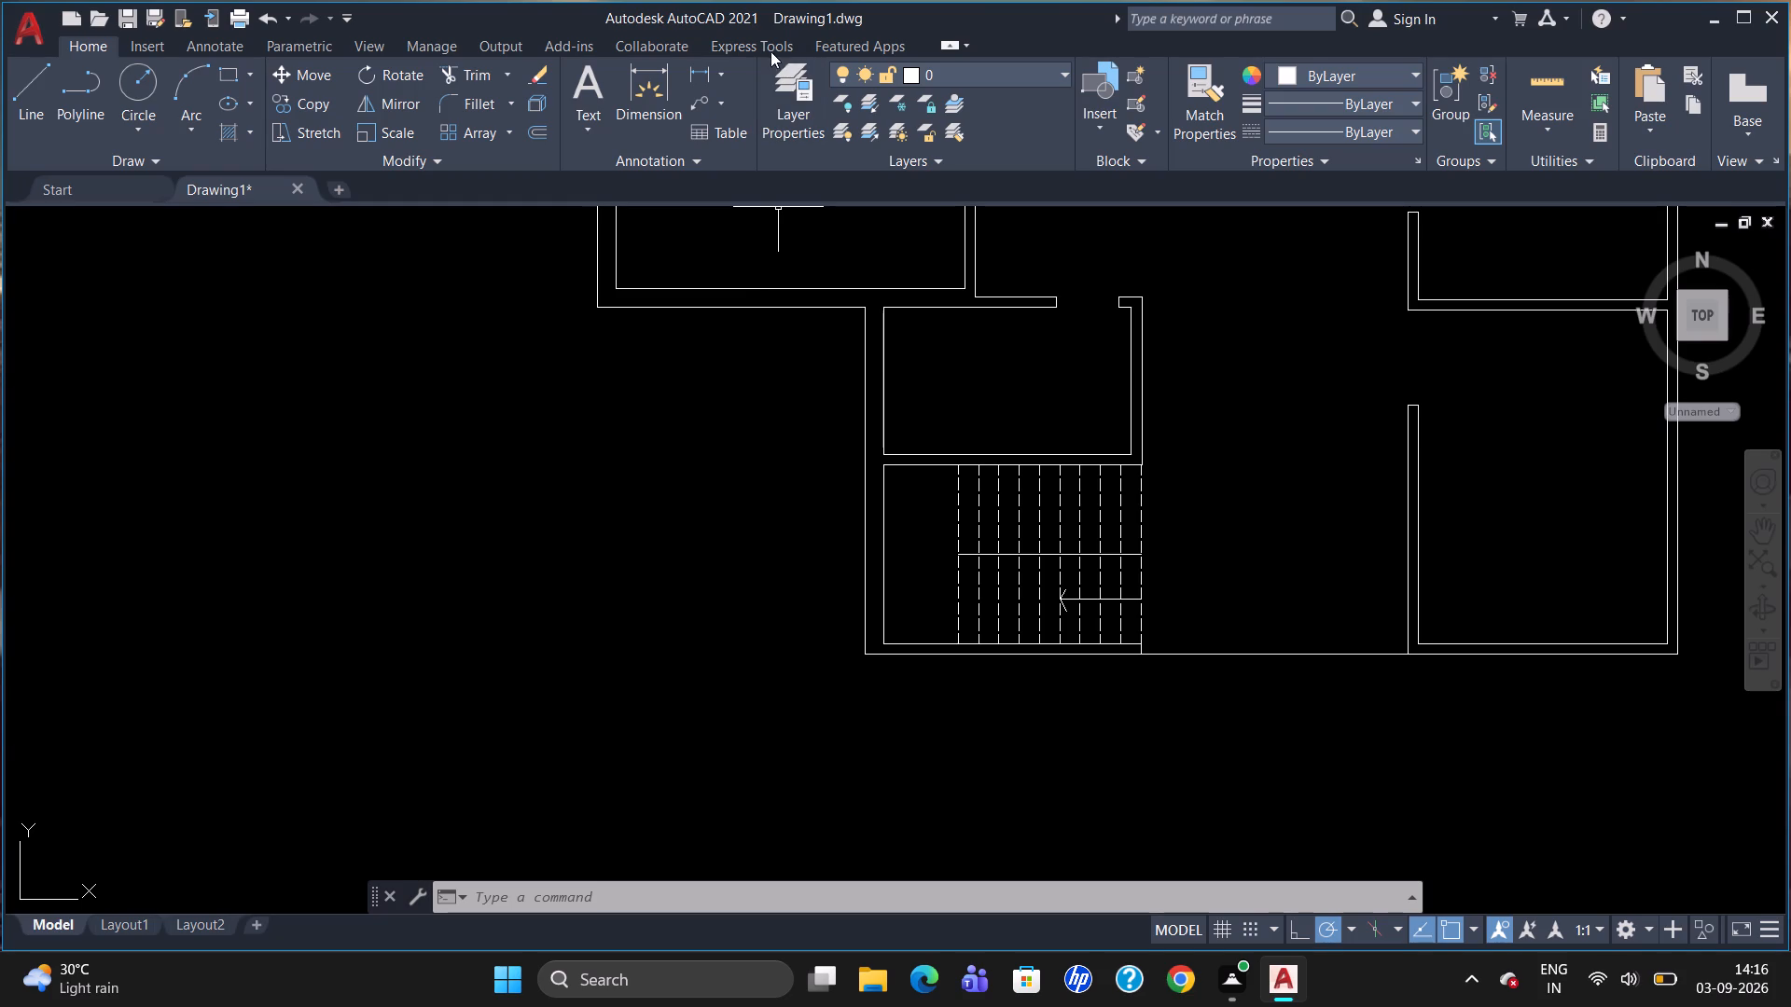
left_click(757, 39)
left_click(927, 90)
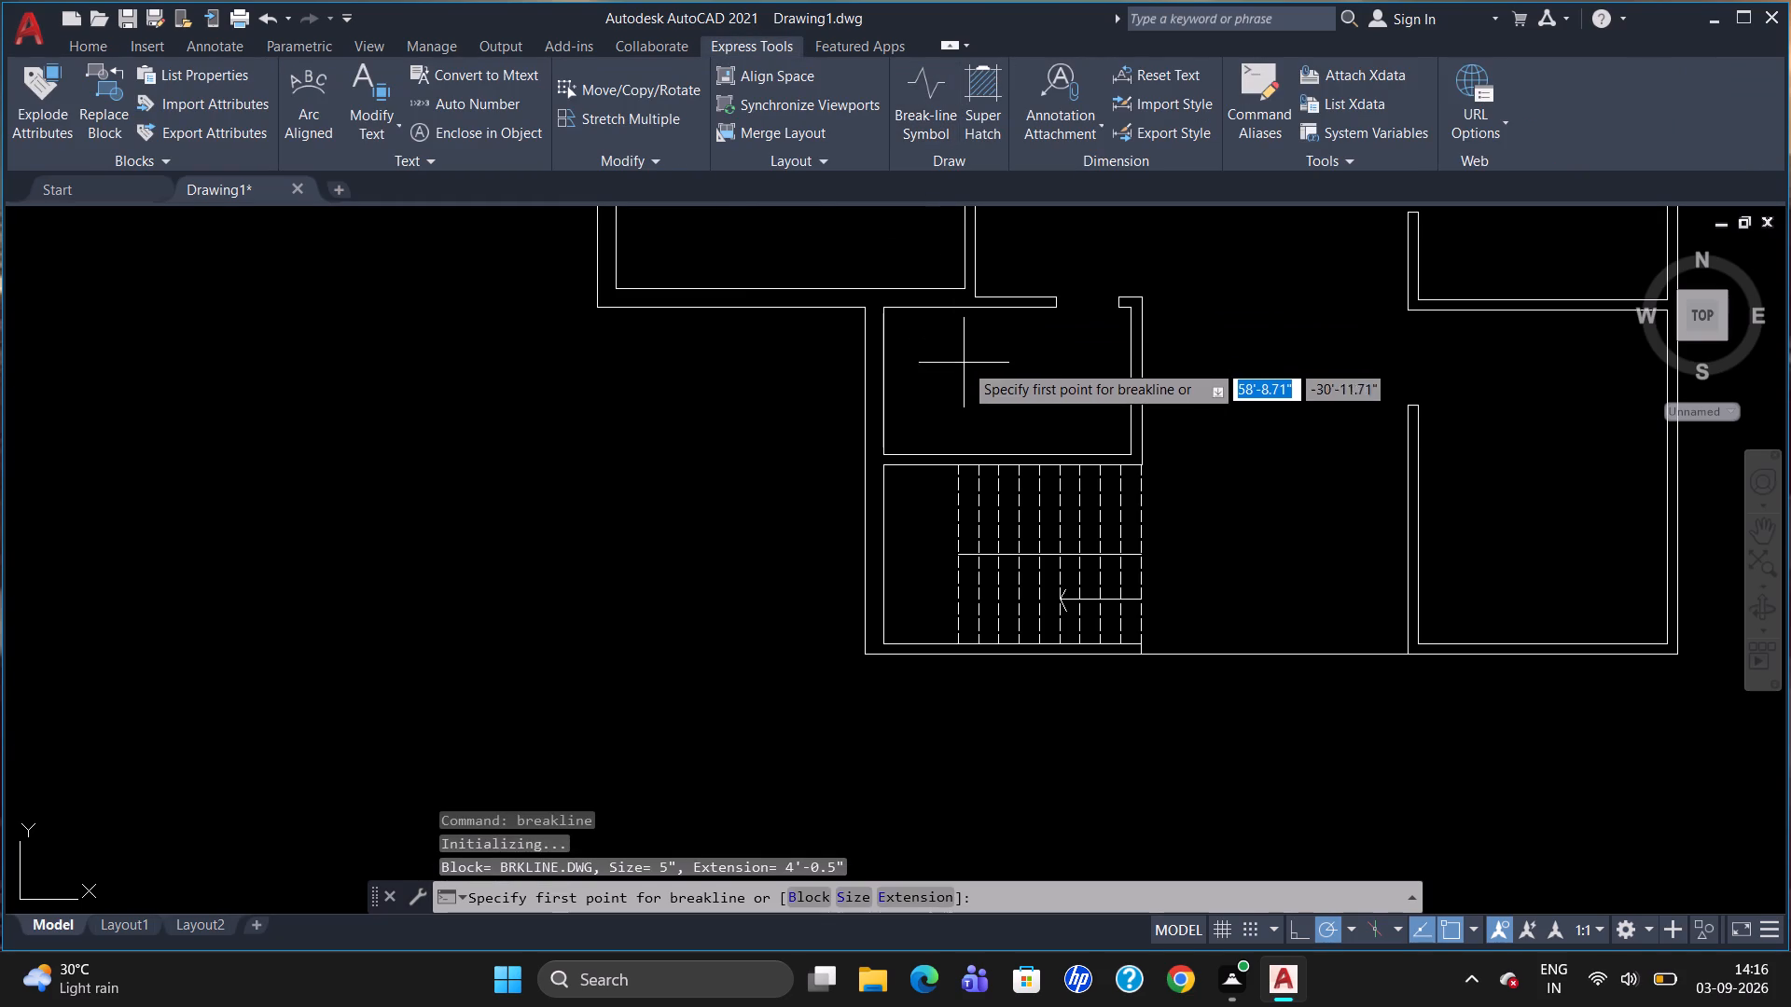
left_click(842, 891)
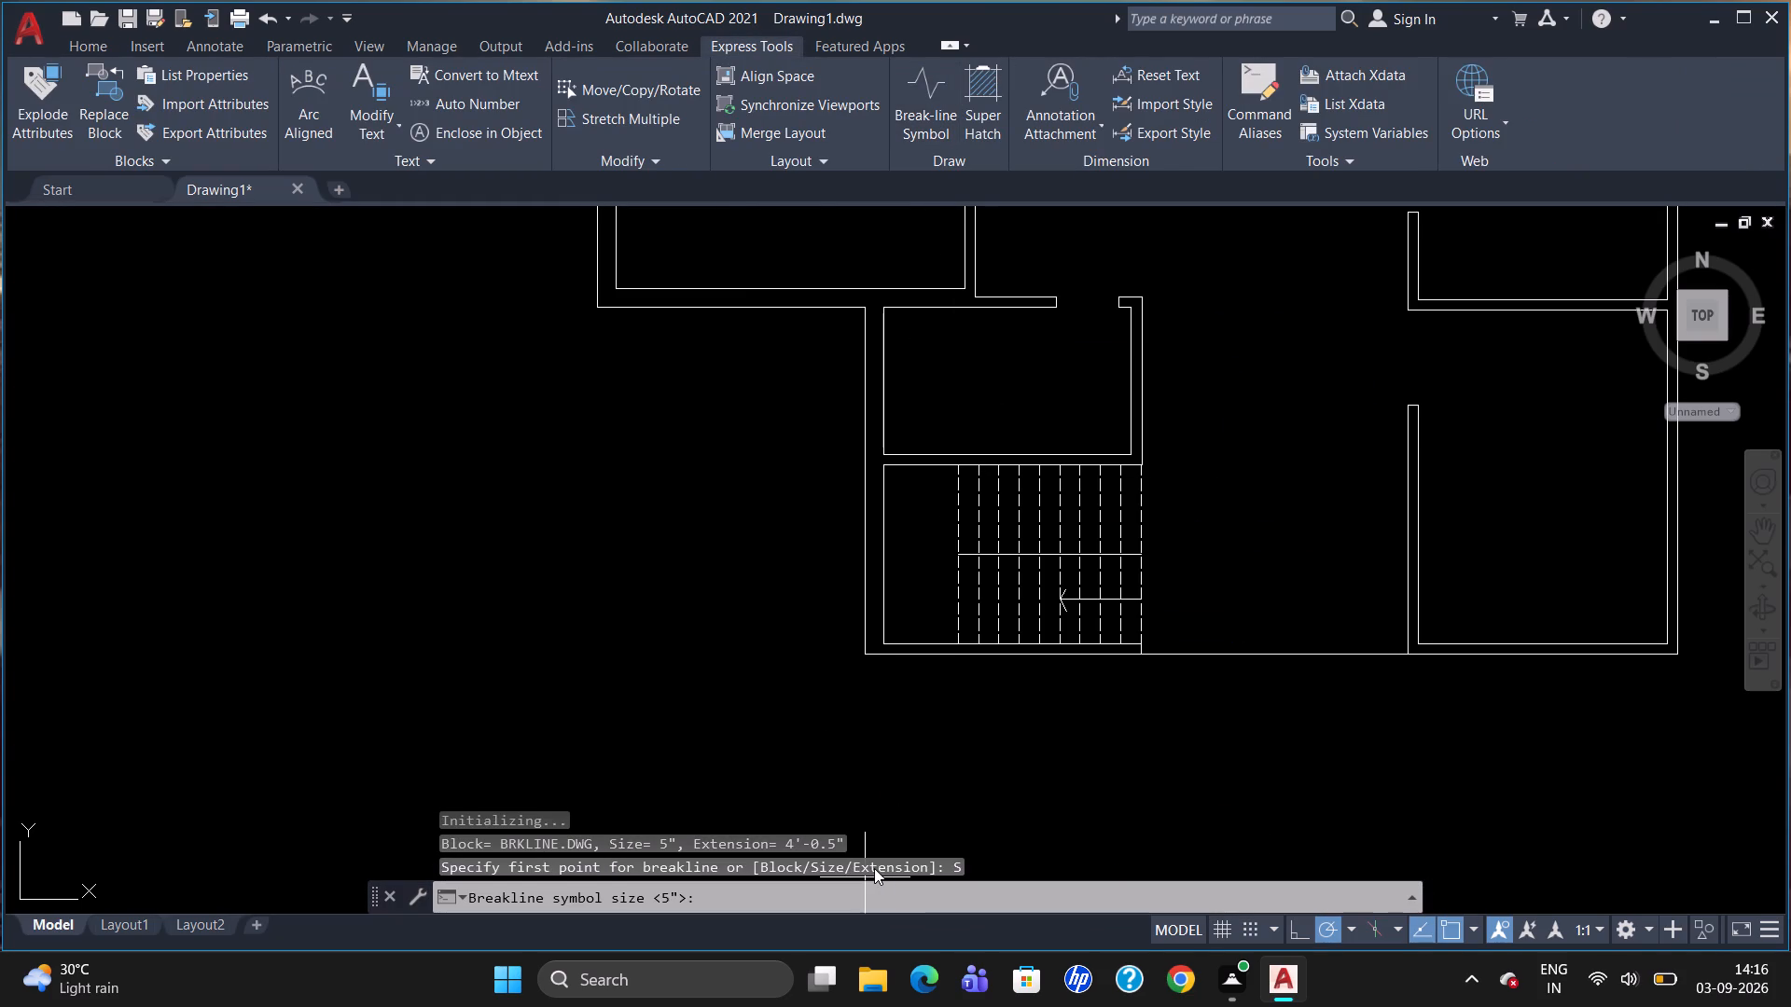
key("2")
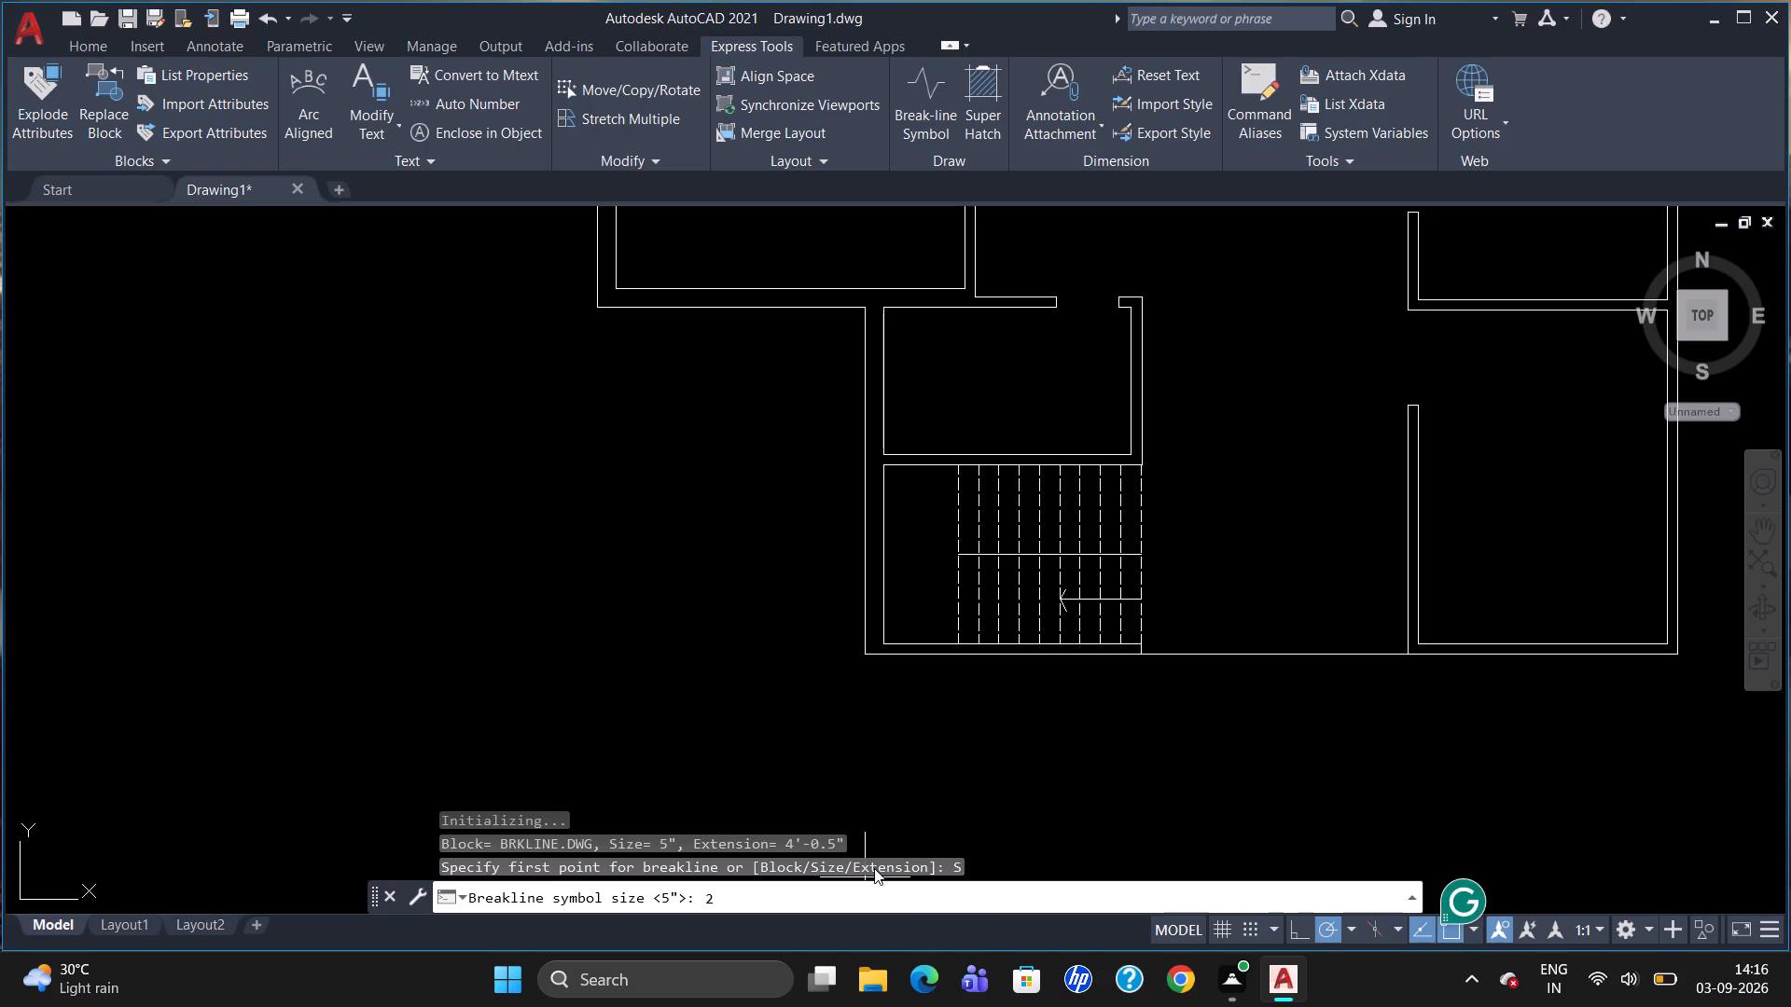
key("Return")
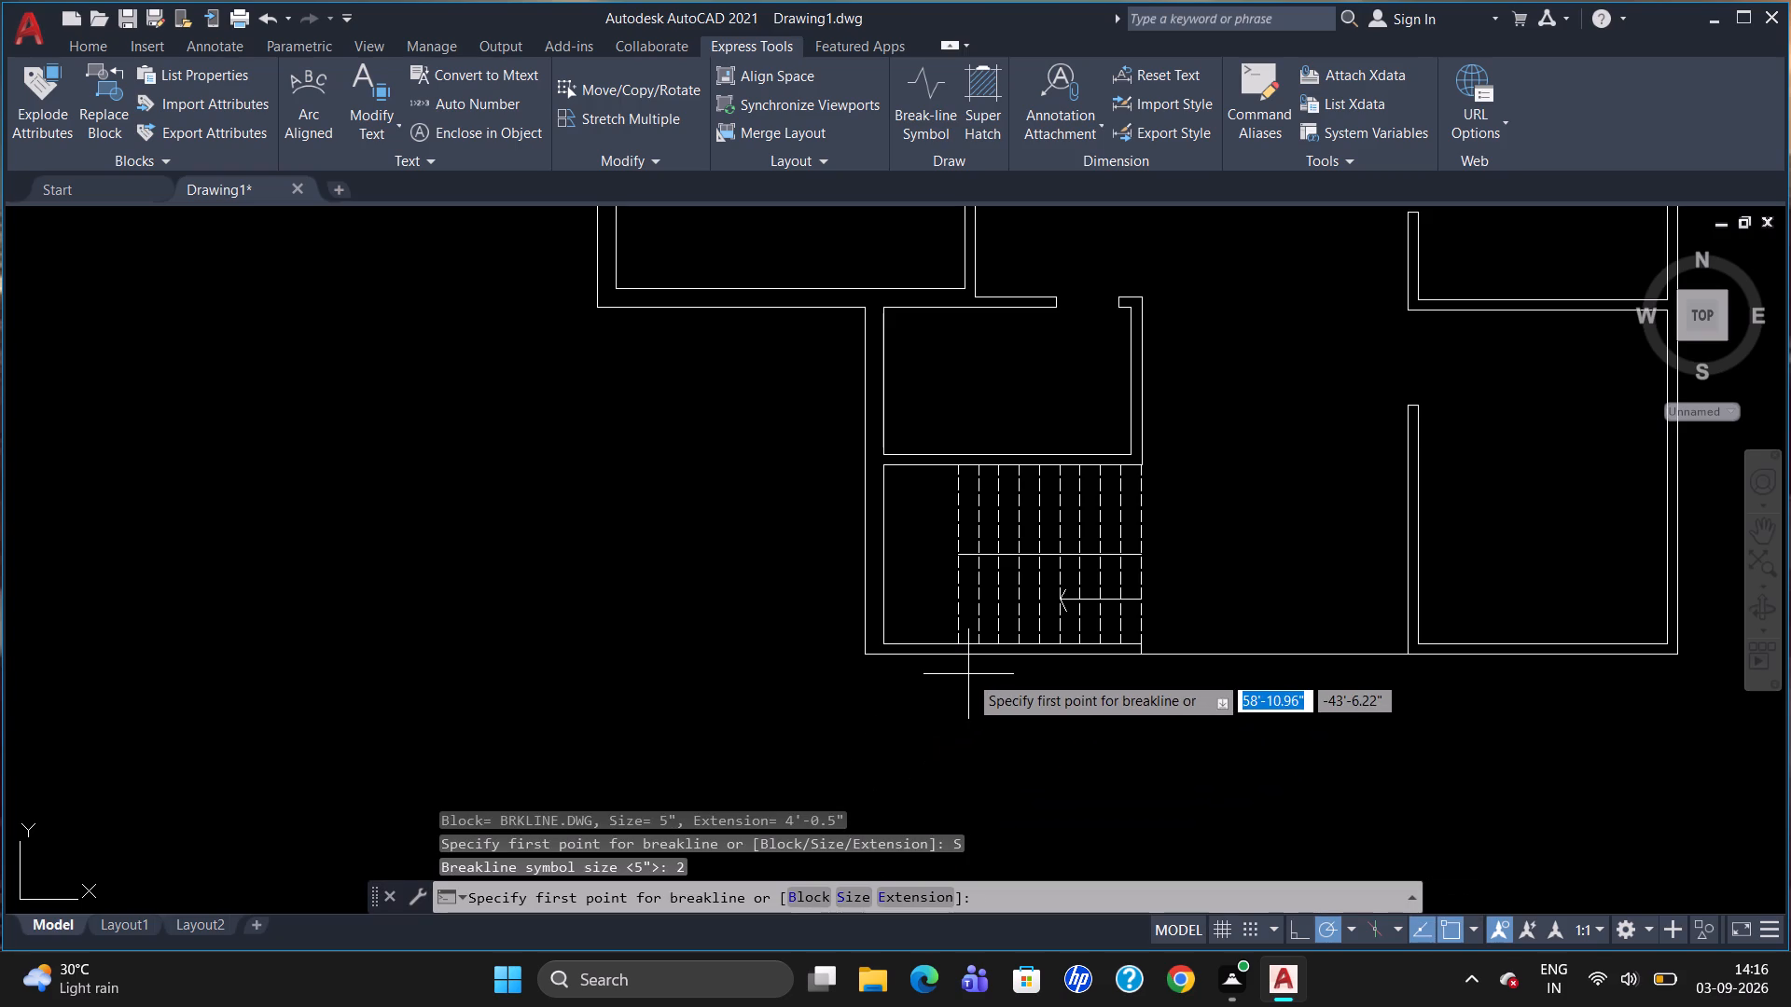
scroll(951, 589, "up", 2)
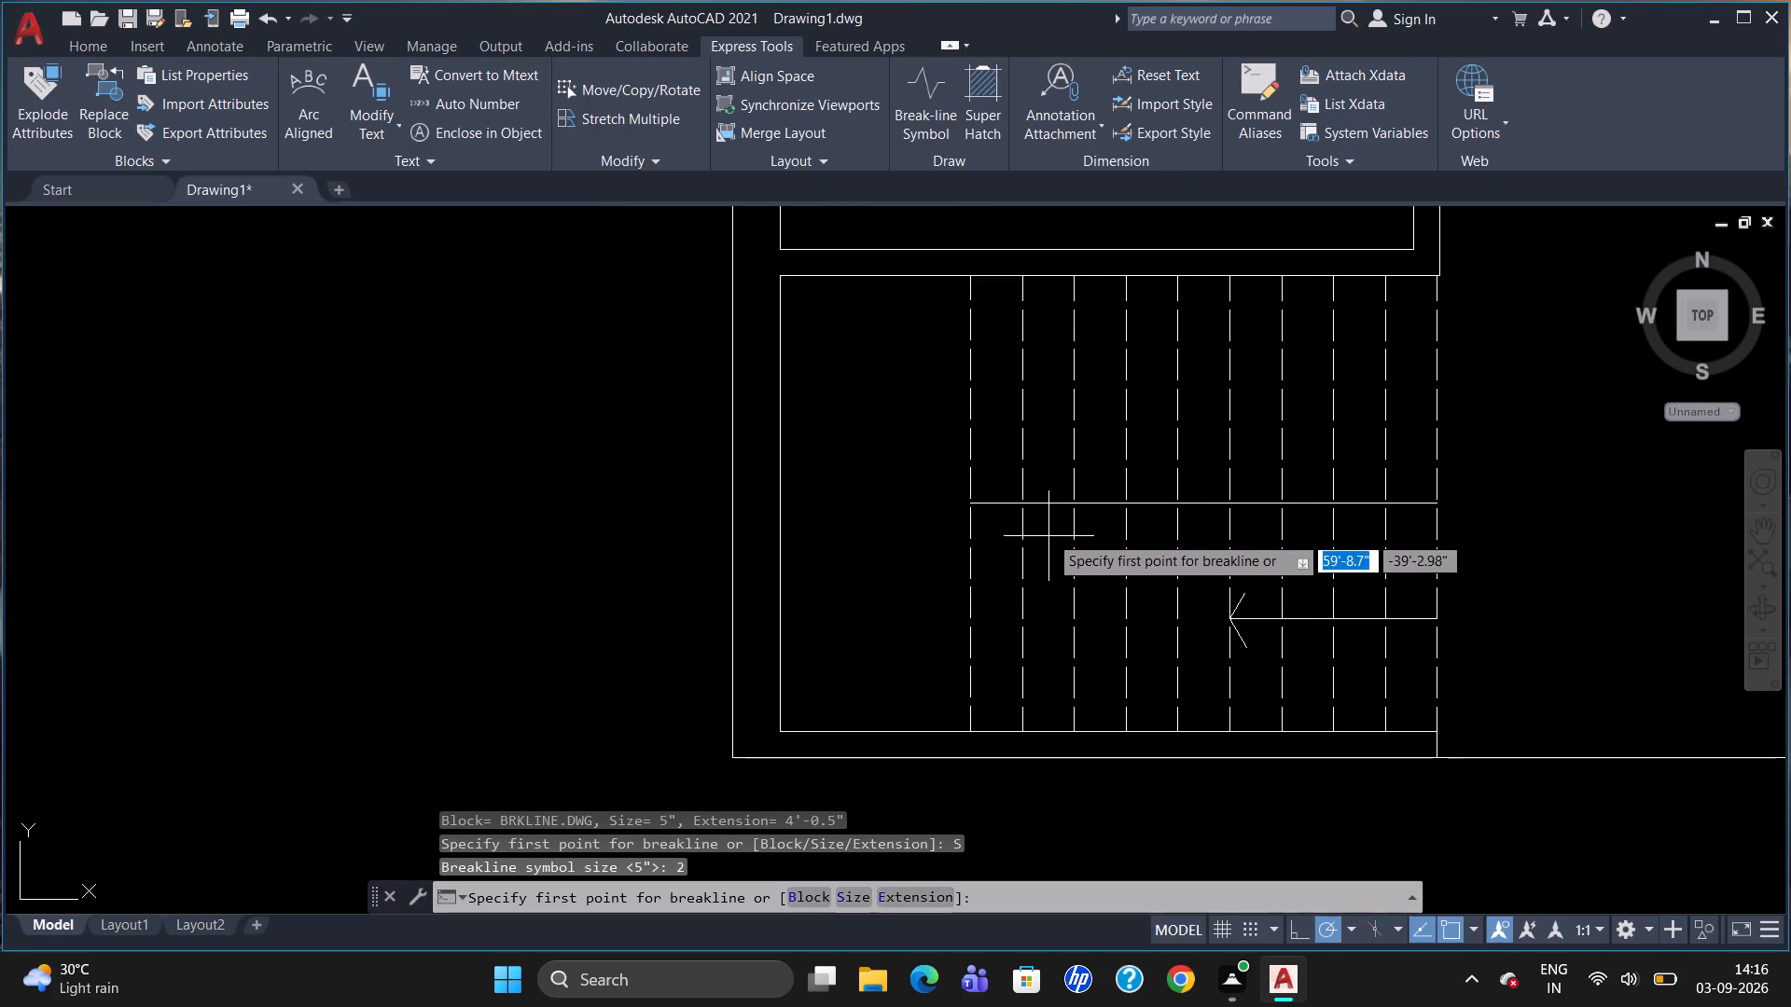
left_click(1027, 507)
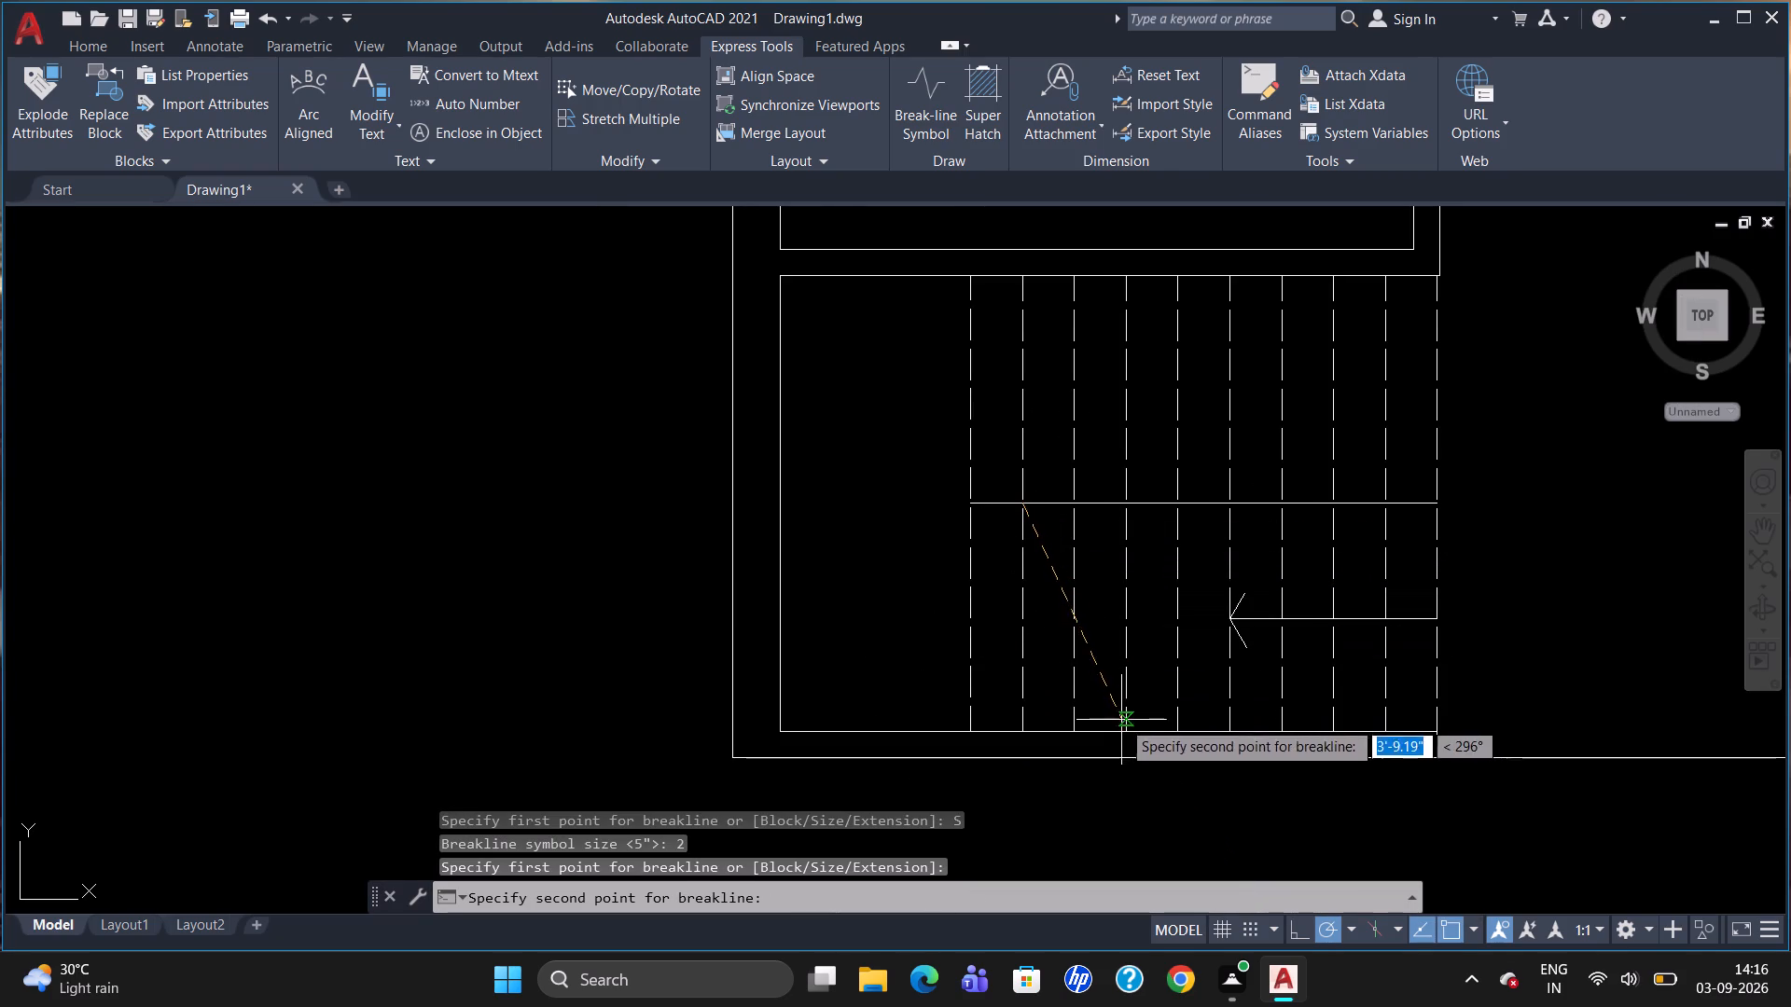
left_click(1125, 726)
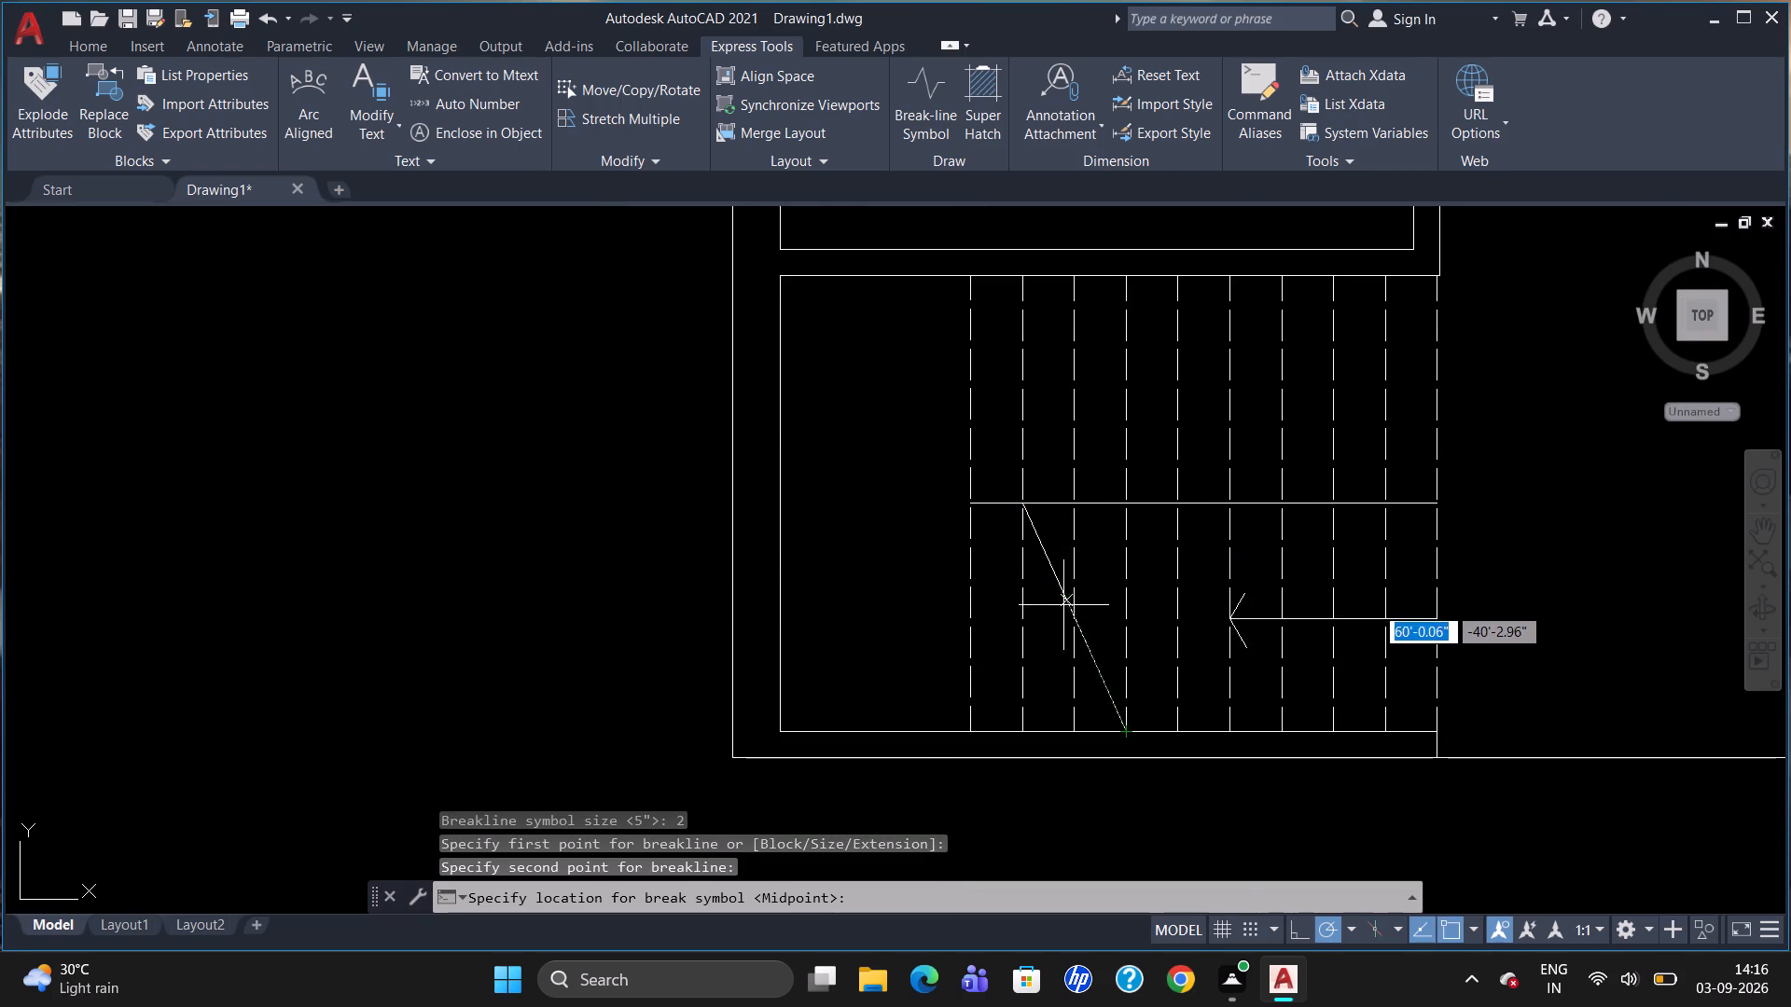
left_click(1064, 610)
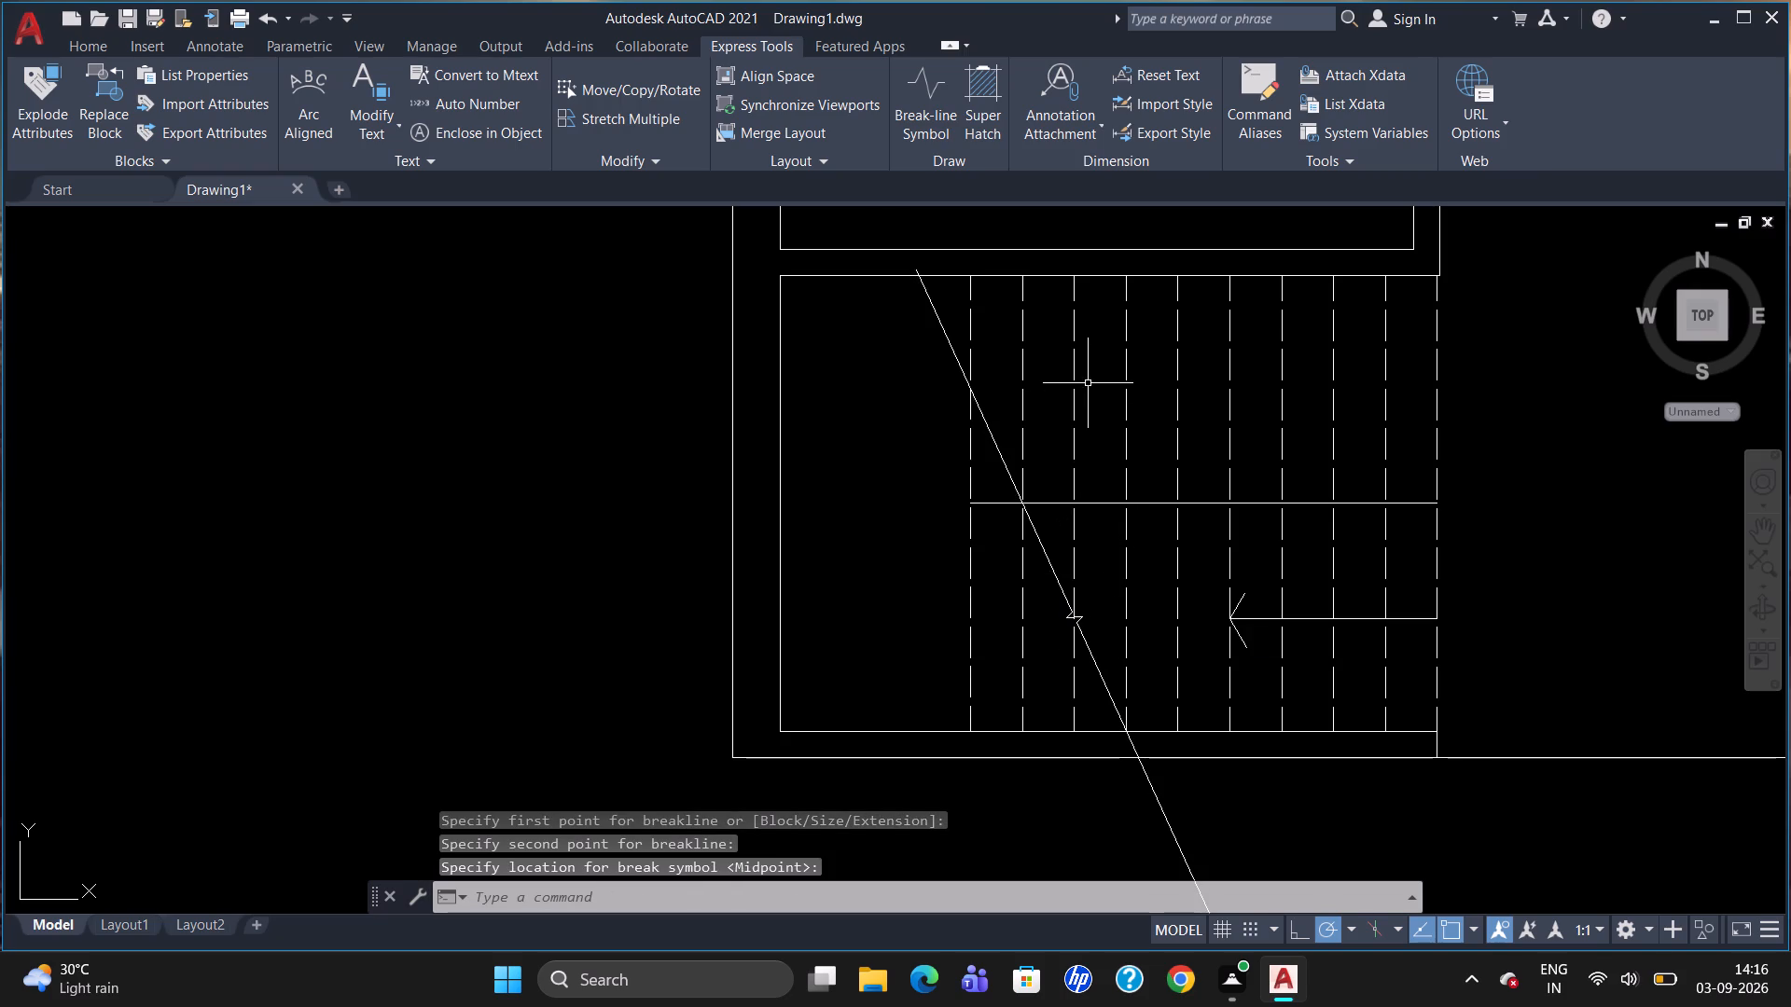
scroll(1087, 382, "down", 1)
key("Escape")
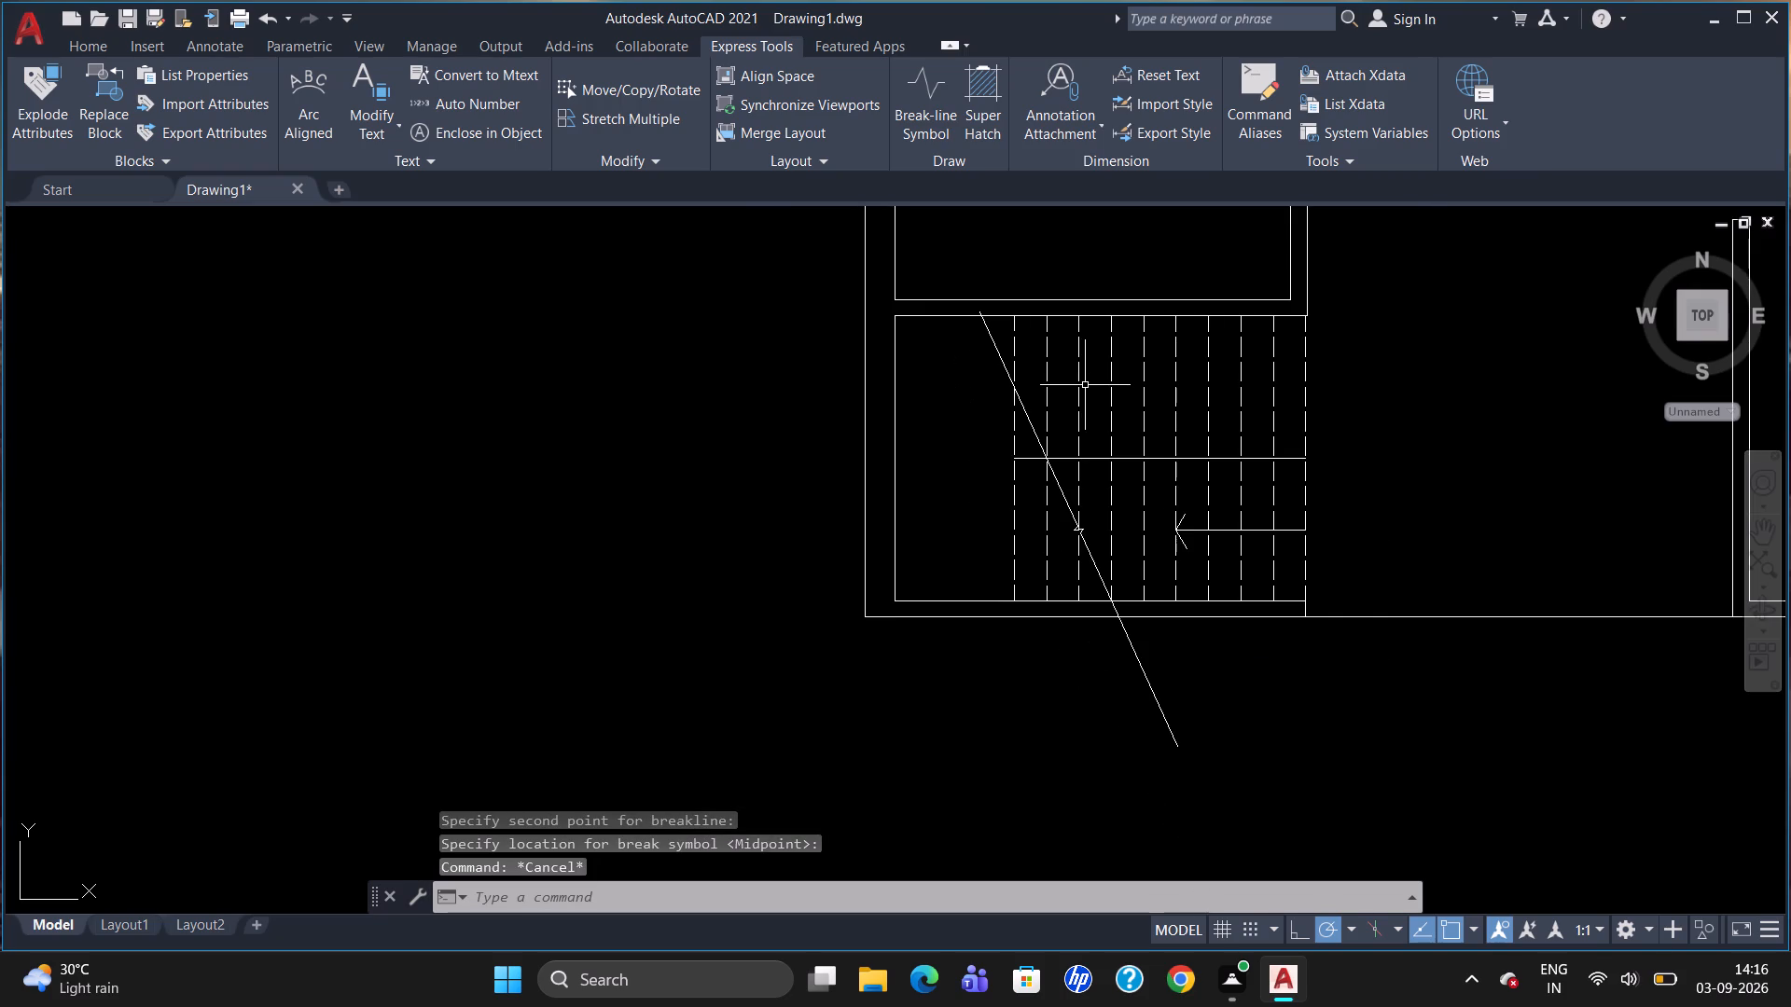
Trim the break line's overhangs beyond the stair centre line and the south wall, deleting the leftover outer pieces.
type("TR")
key("Return")
key("Return")
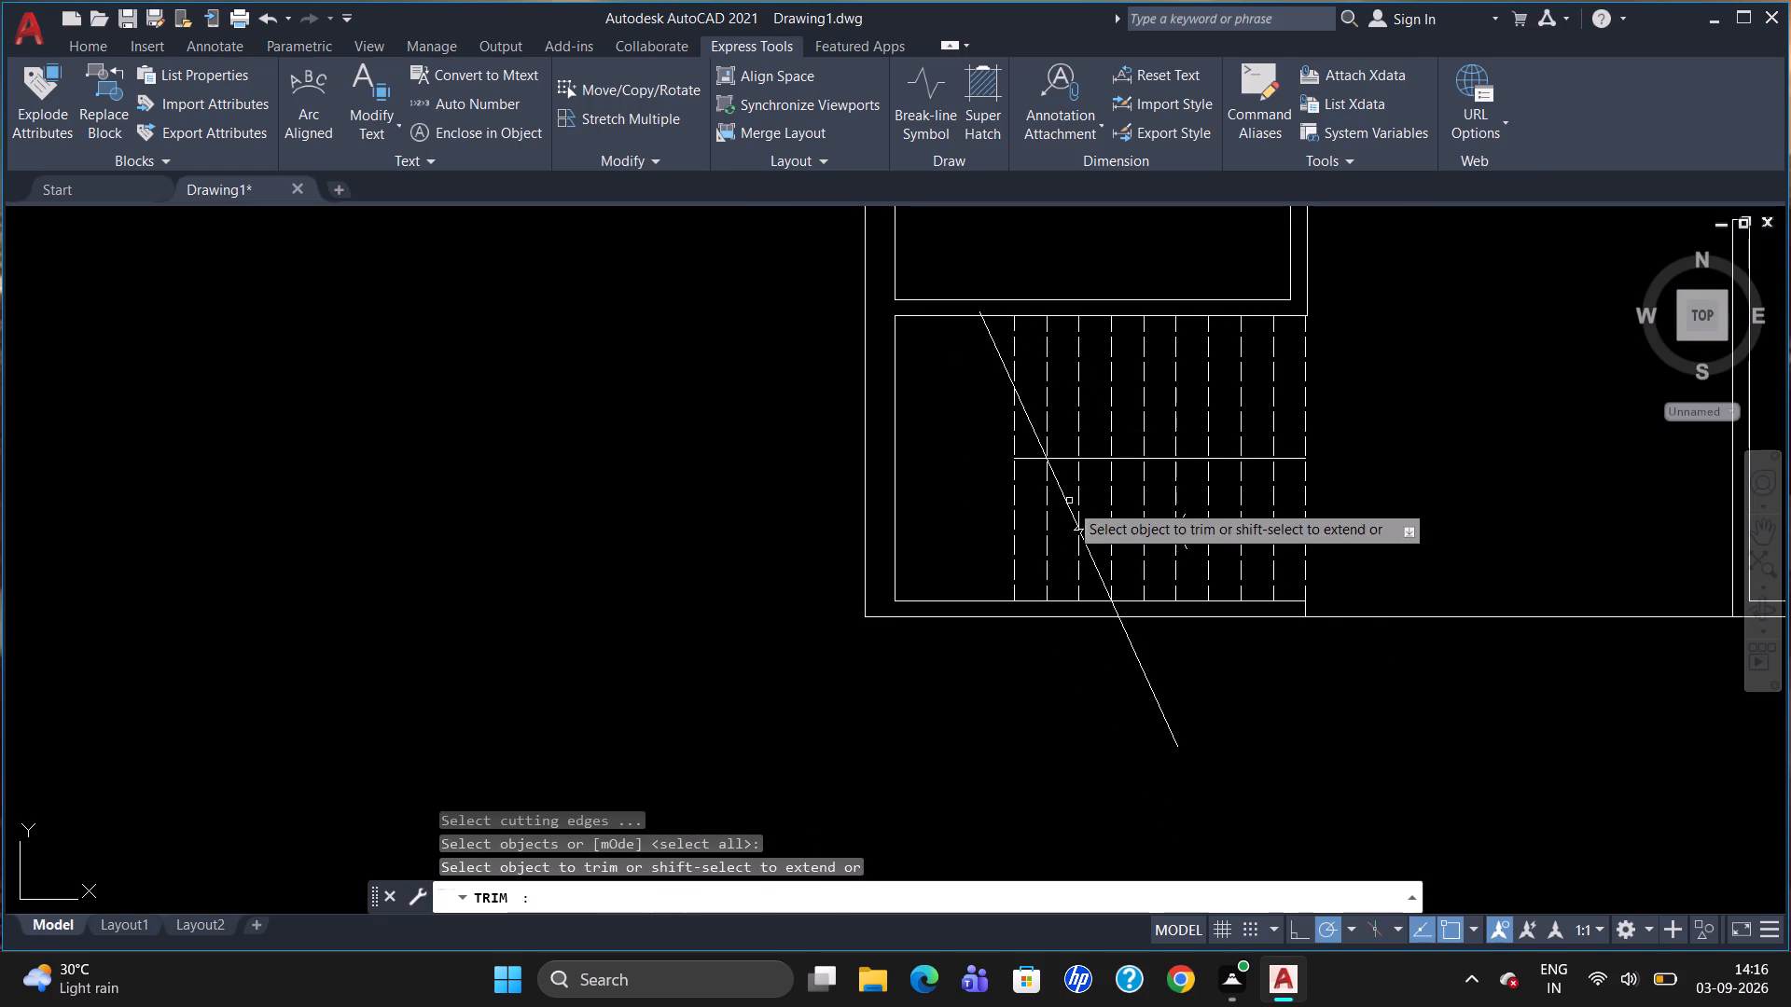
left_click(1039, 446)
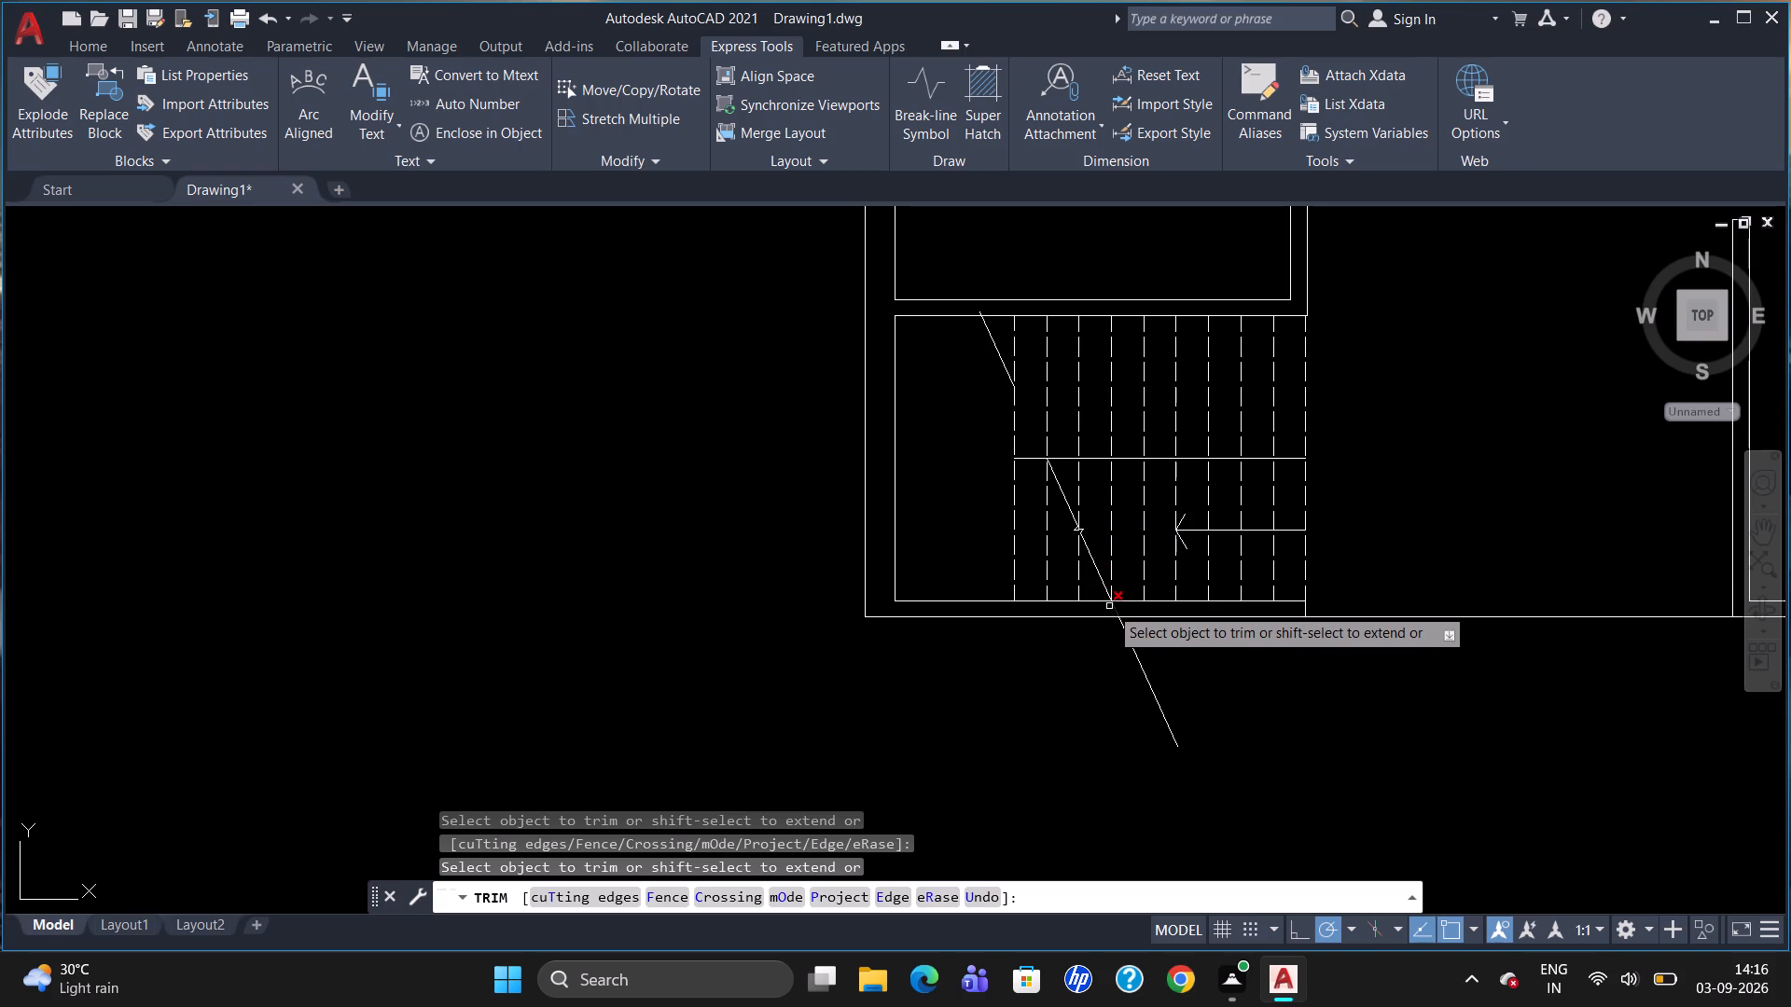
left_click(1118, 609)
key("Escape")
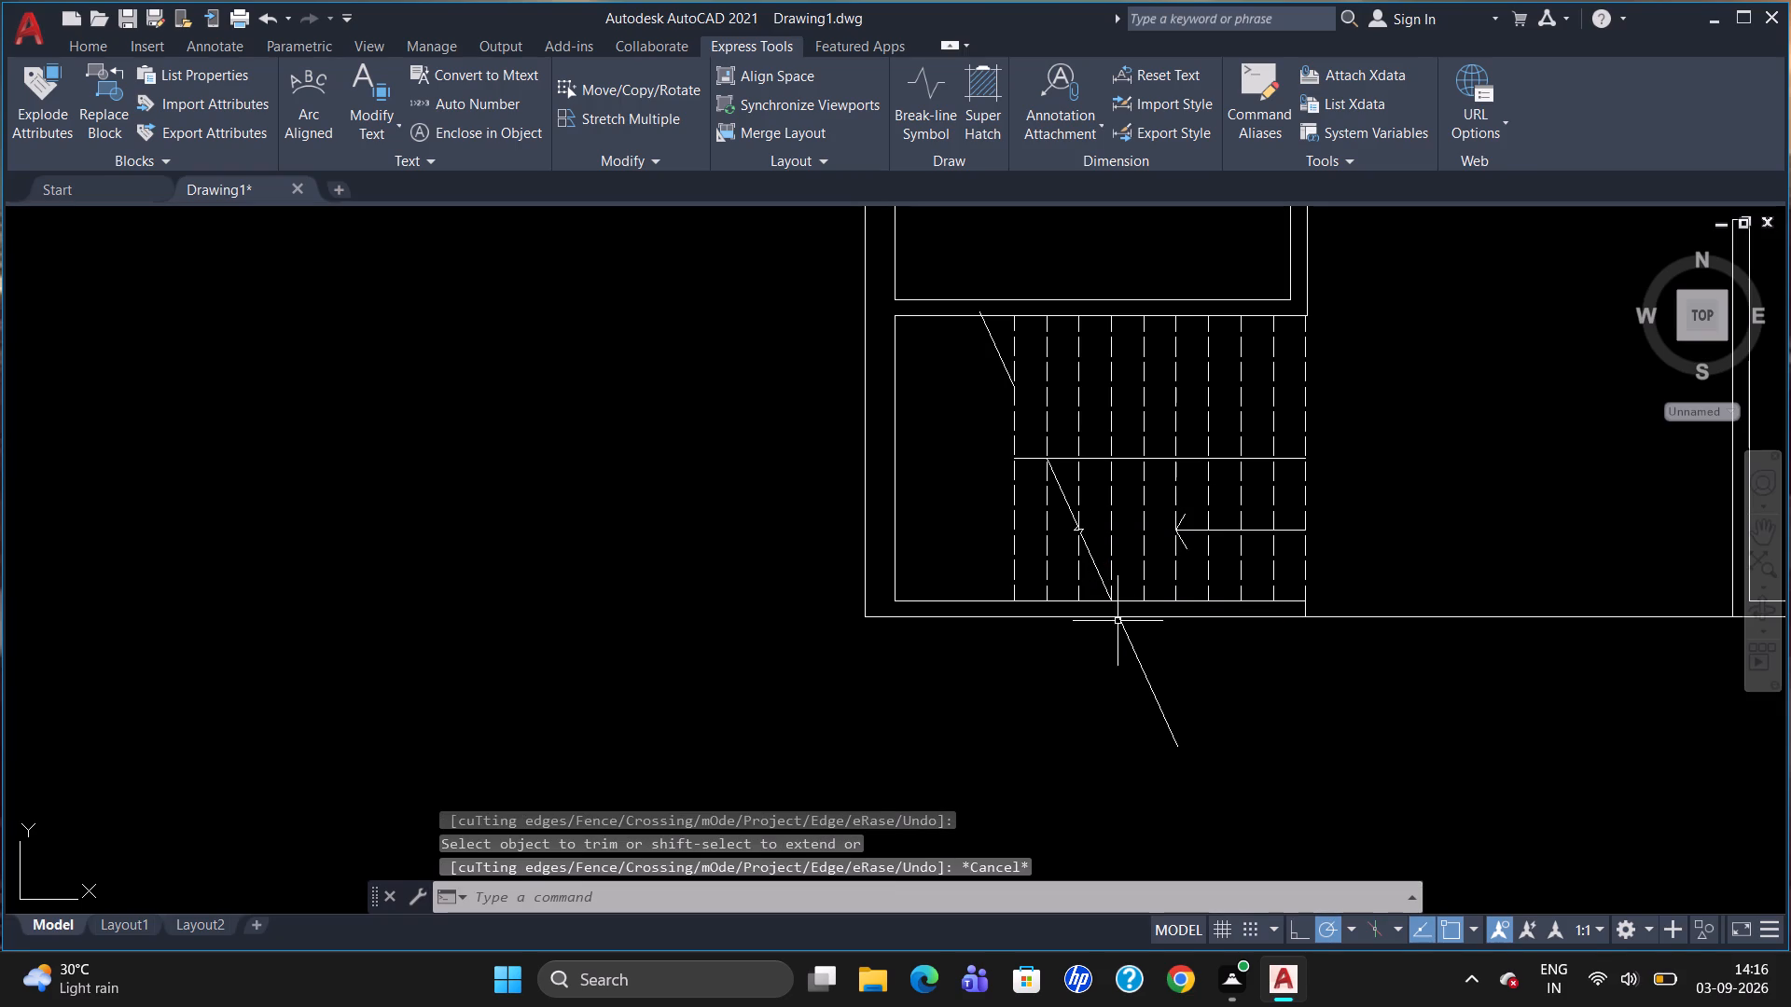
left_click(1146, 660)
left_click(1141, 669)
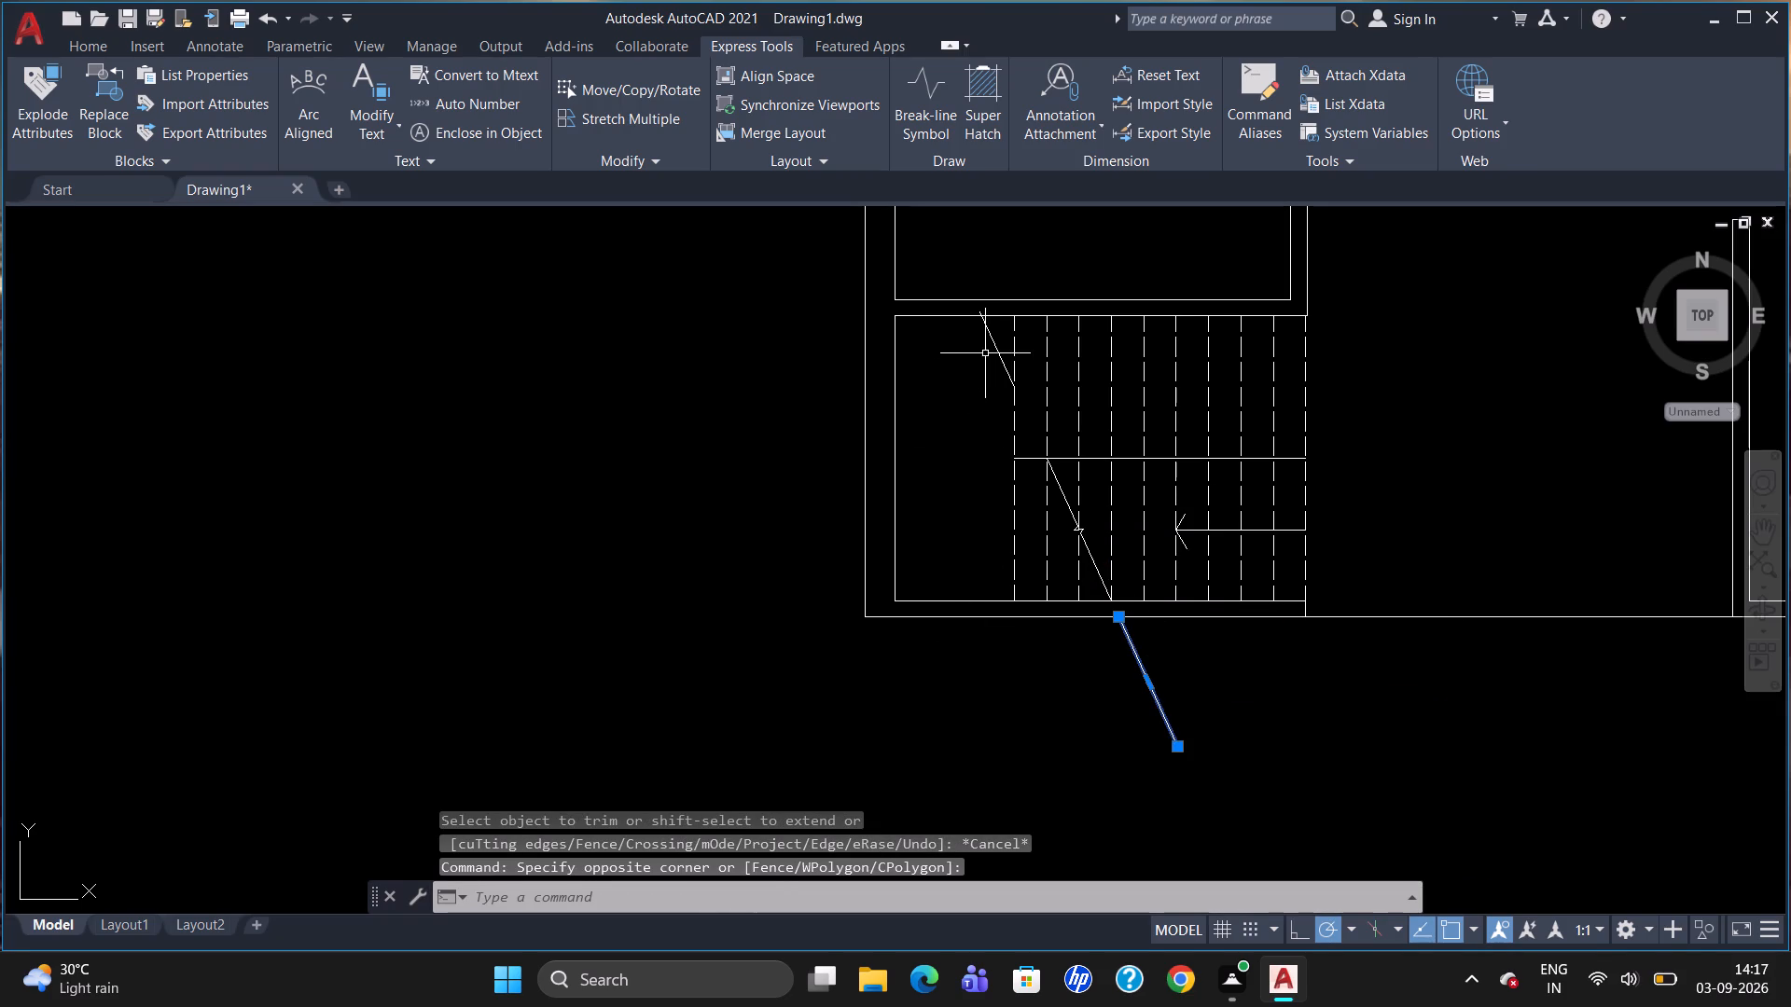
left_click(992, 338)
key("Delete")
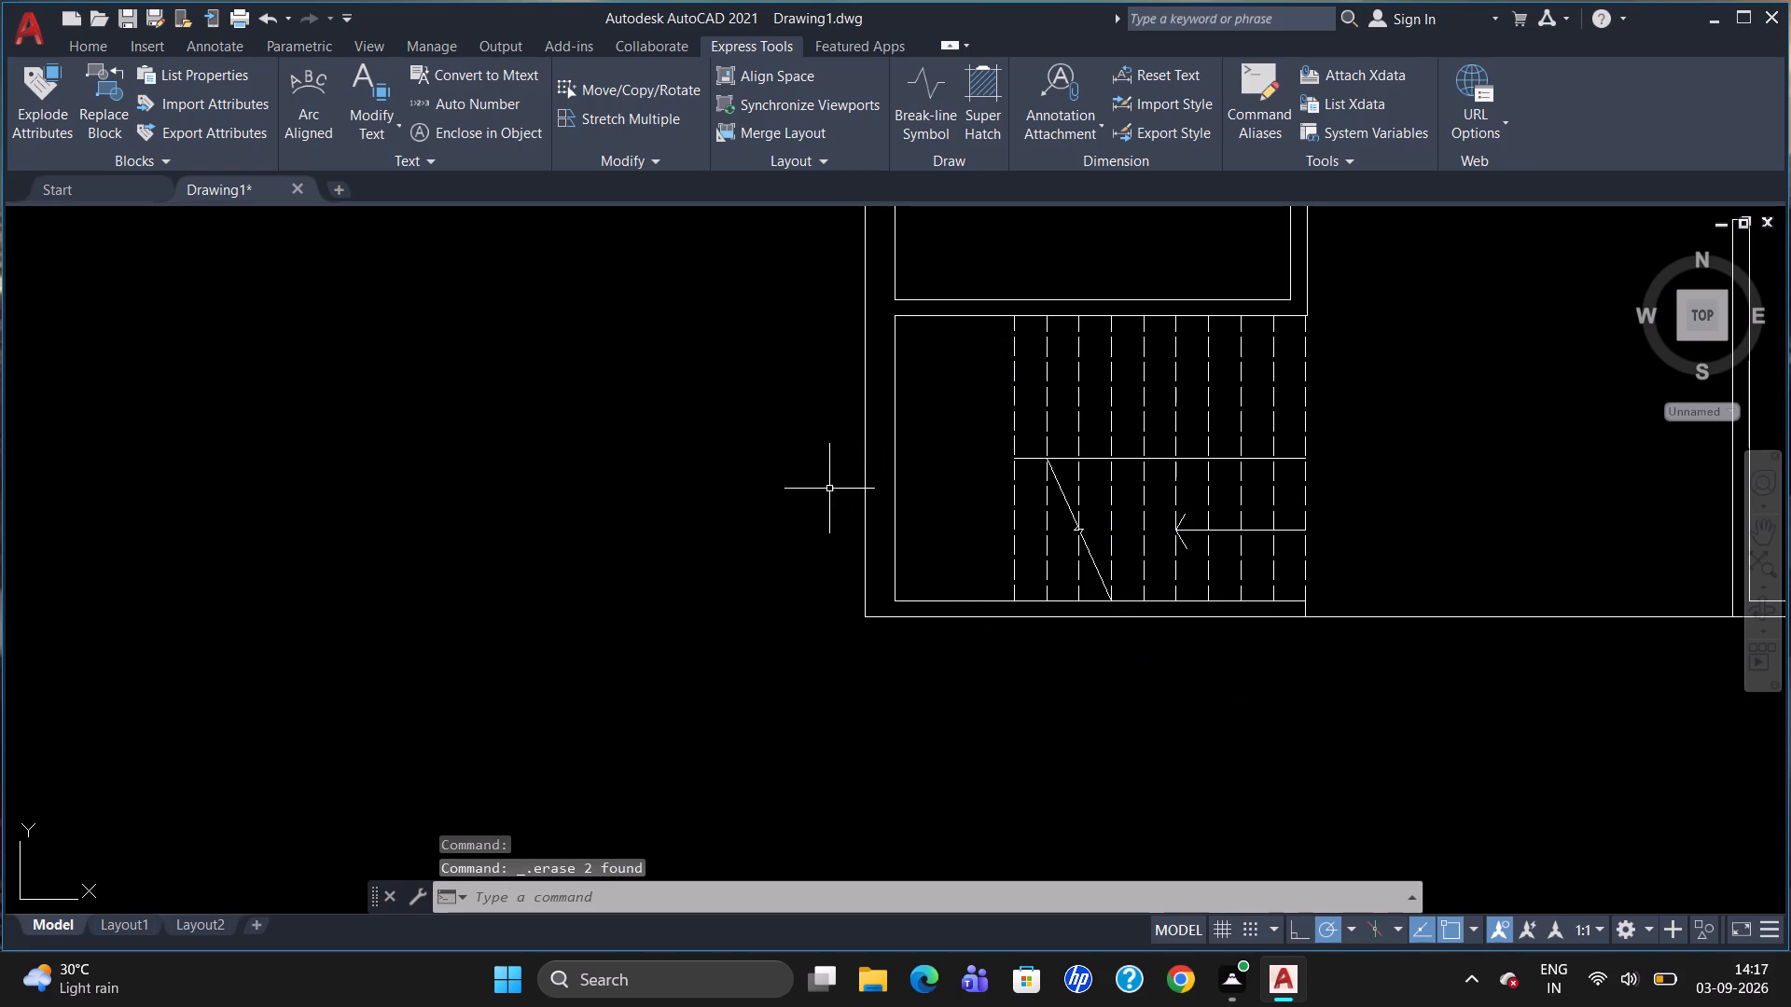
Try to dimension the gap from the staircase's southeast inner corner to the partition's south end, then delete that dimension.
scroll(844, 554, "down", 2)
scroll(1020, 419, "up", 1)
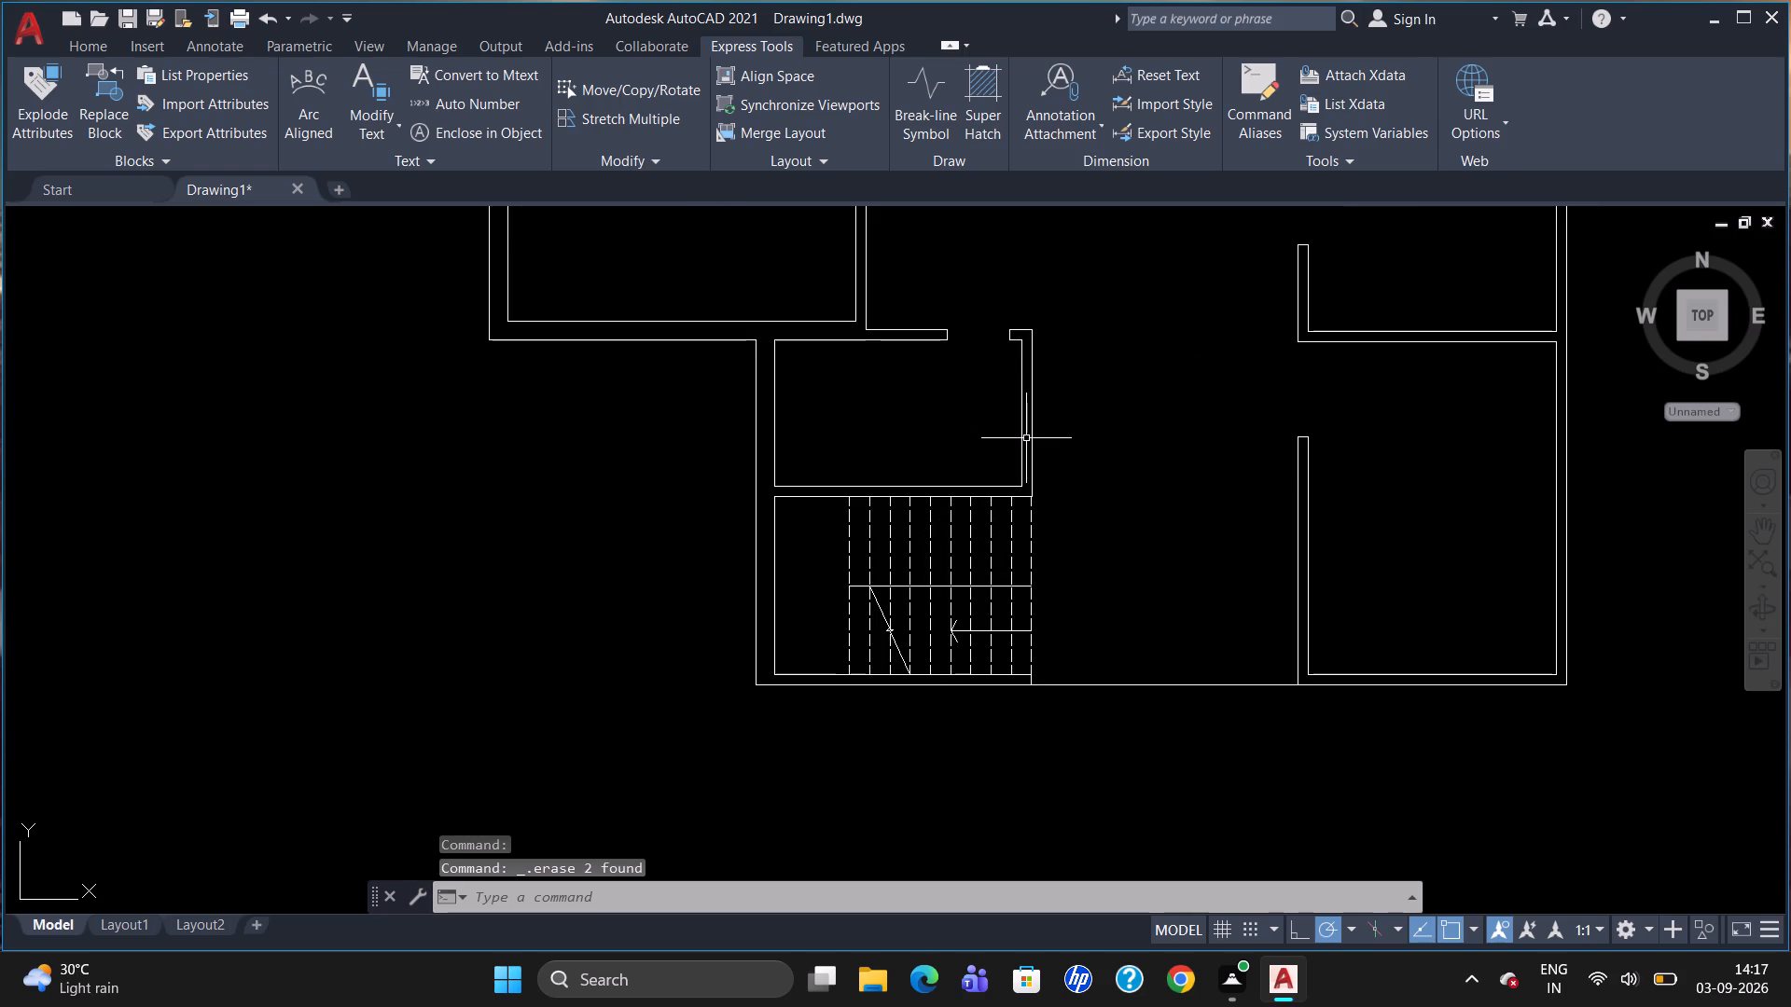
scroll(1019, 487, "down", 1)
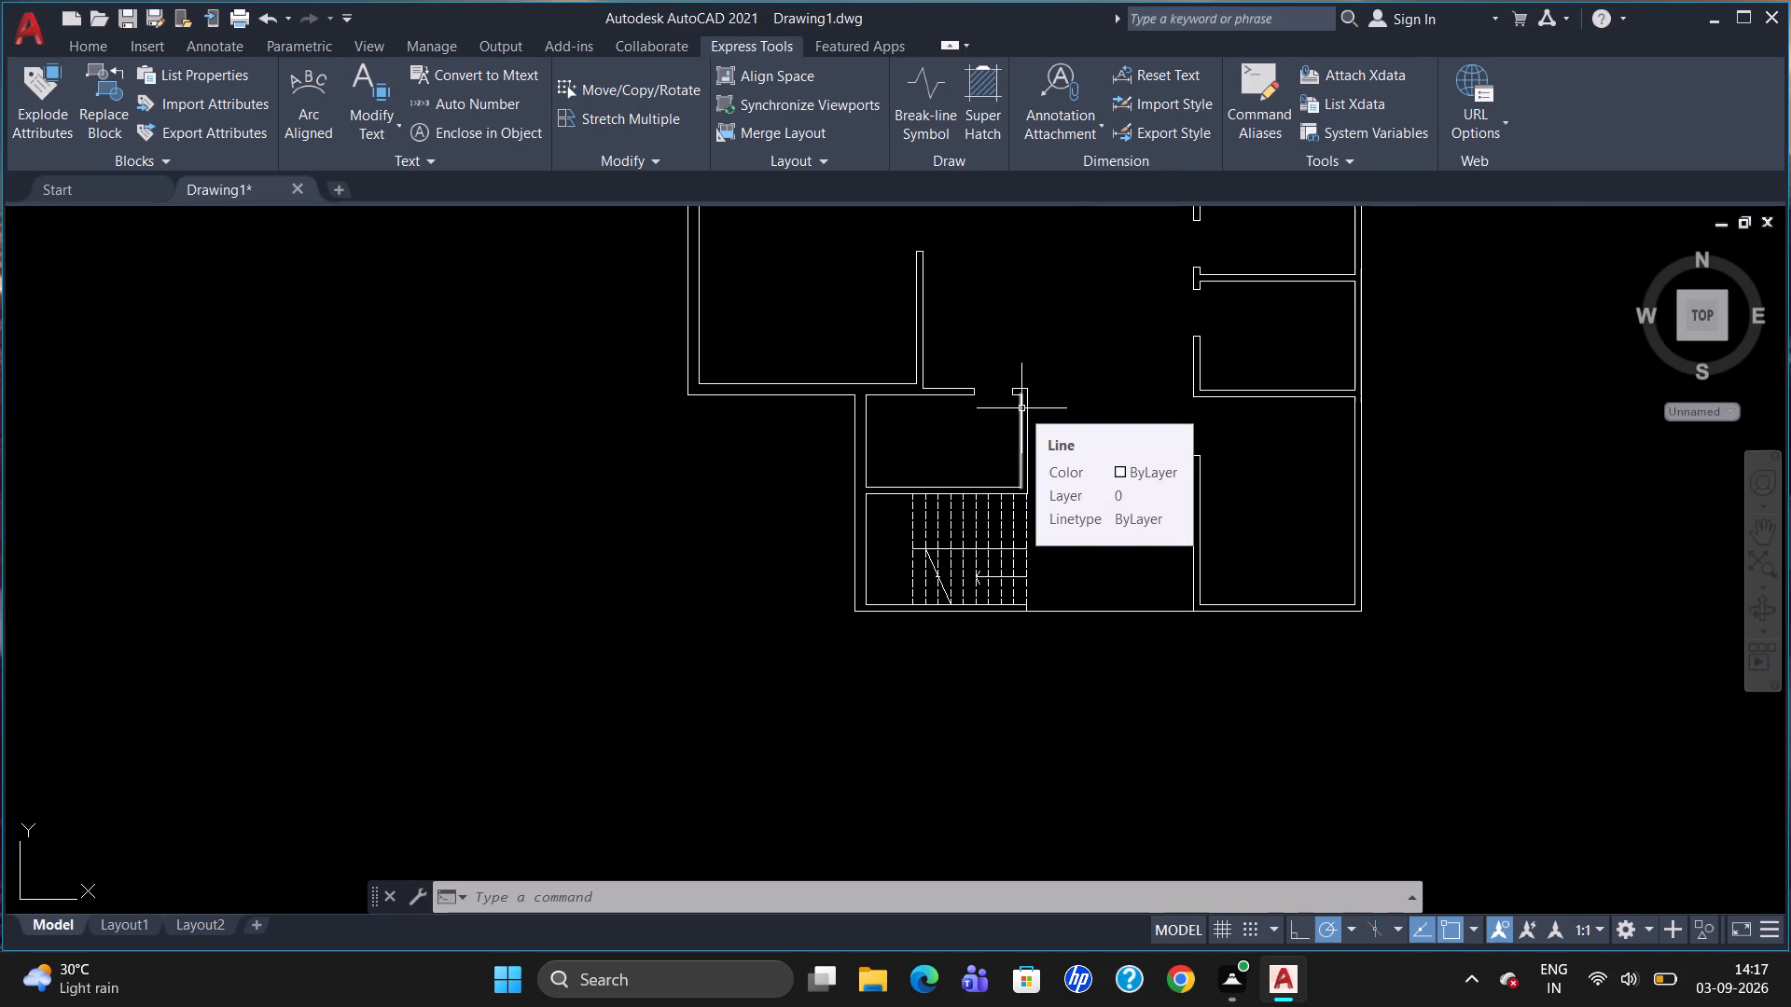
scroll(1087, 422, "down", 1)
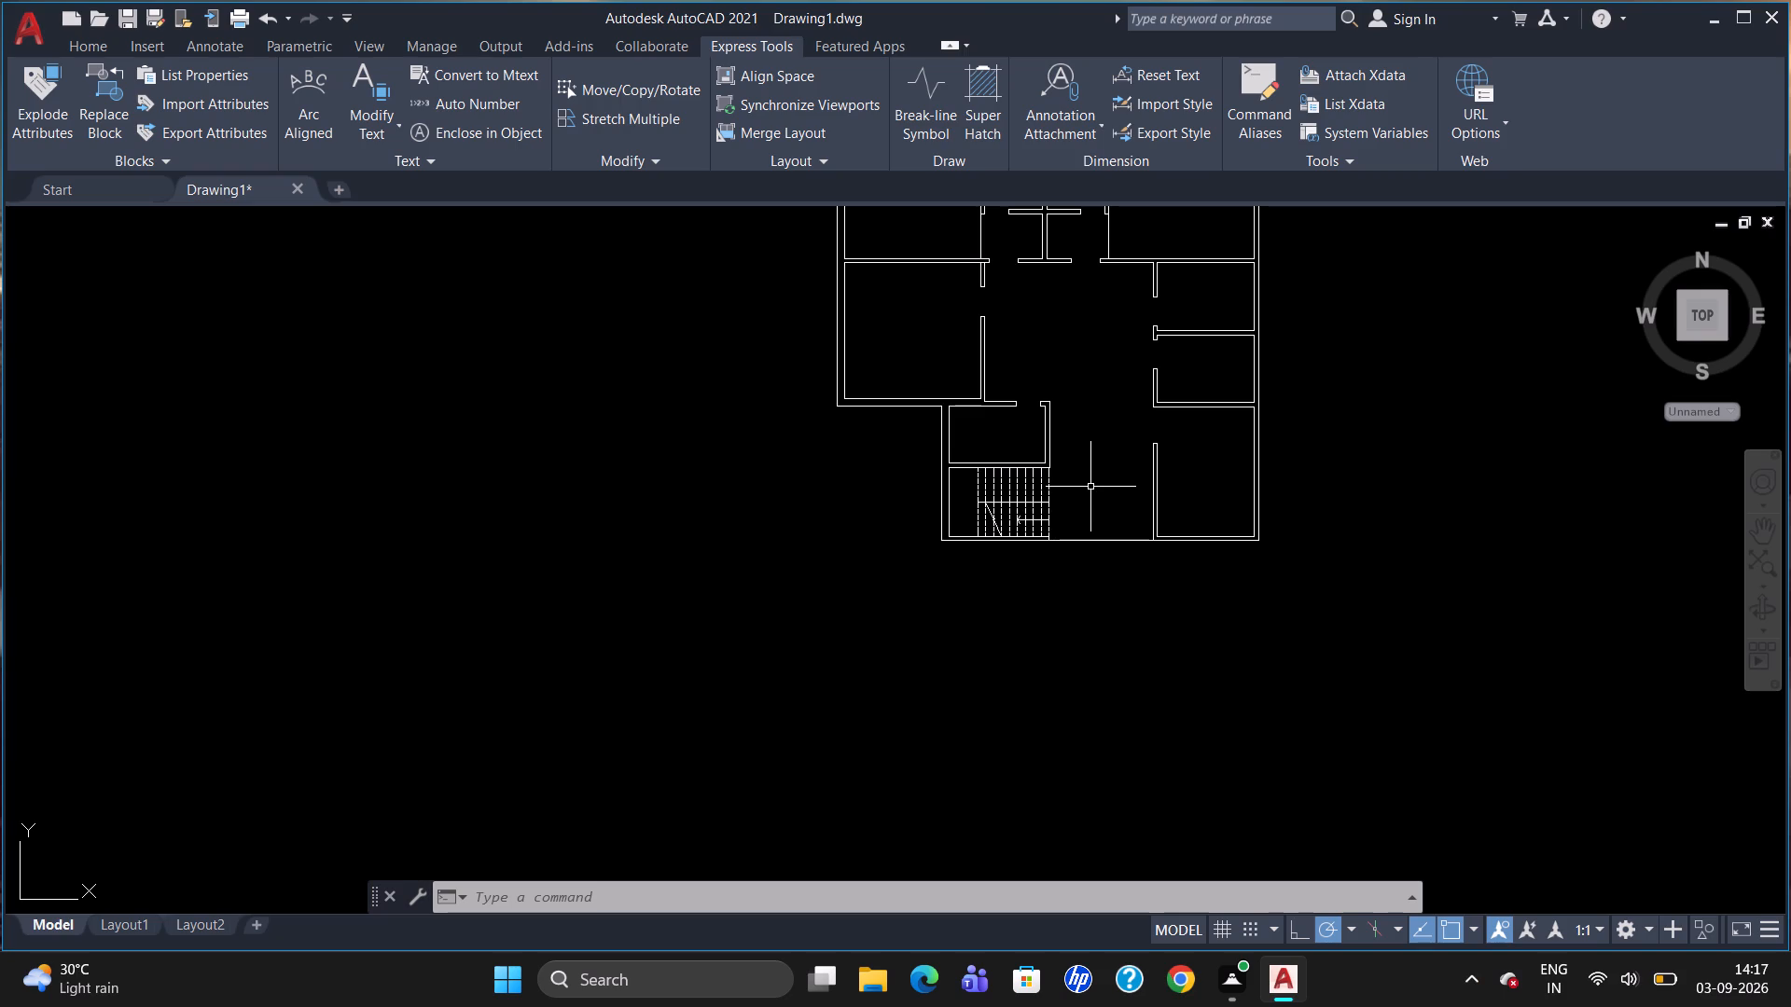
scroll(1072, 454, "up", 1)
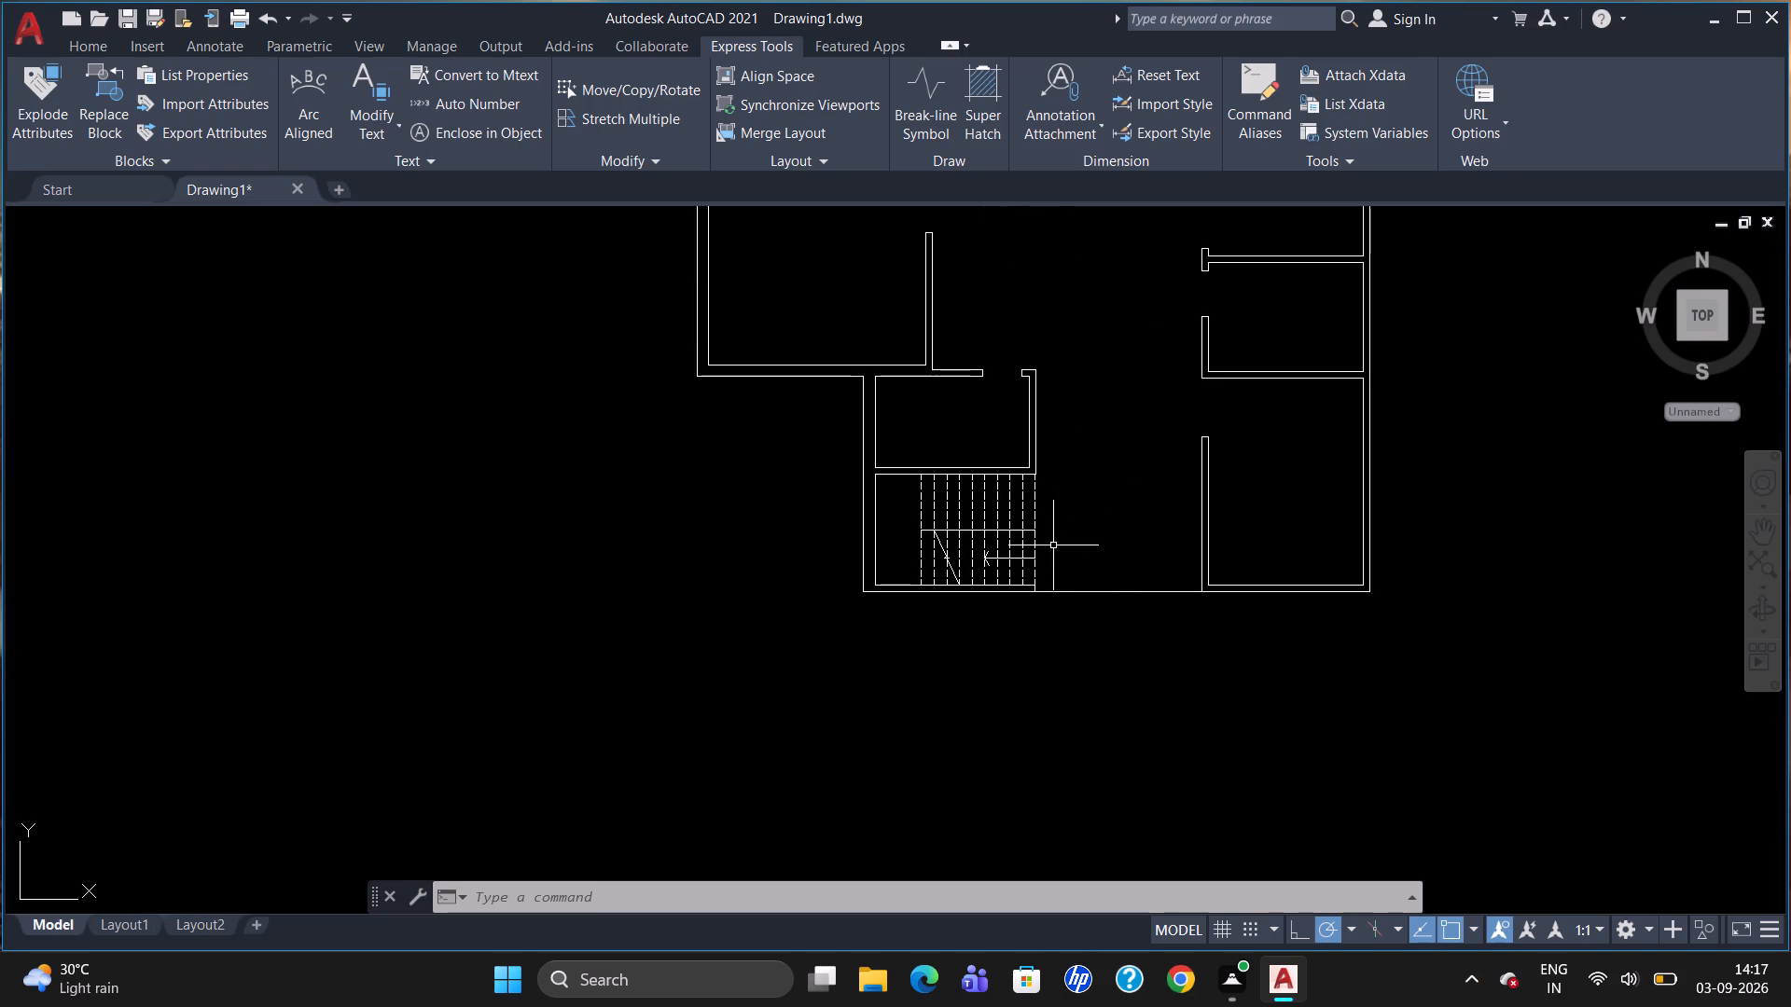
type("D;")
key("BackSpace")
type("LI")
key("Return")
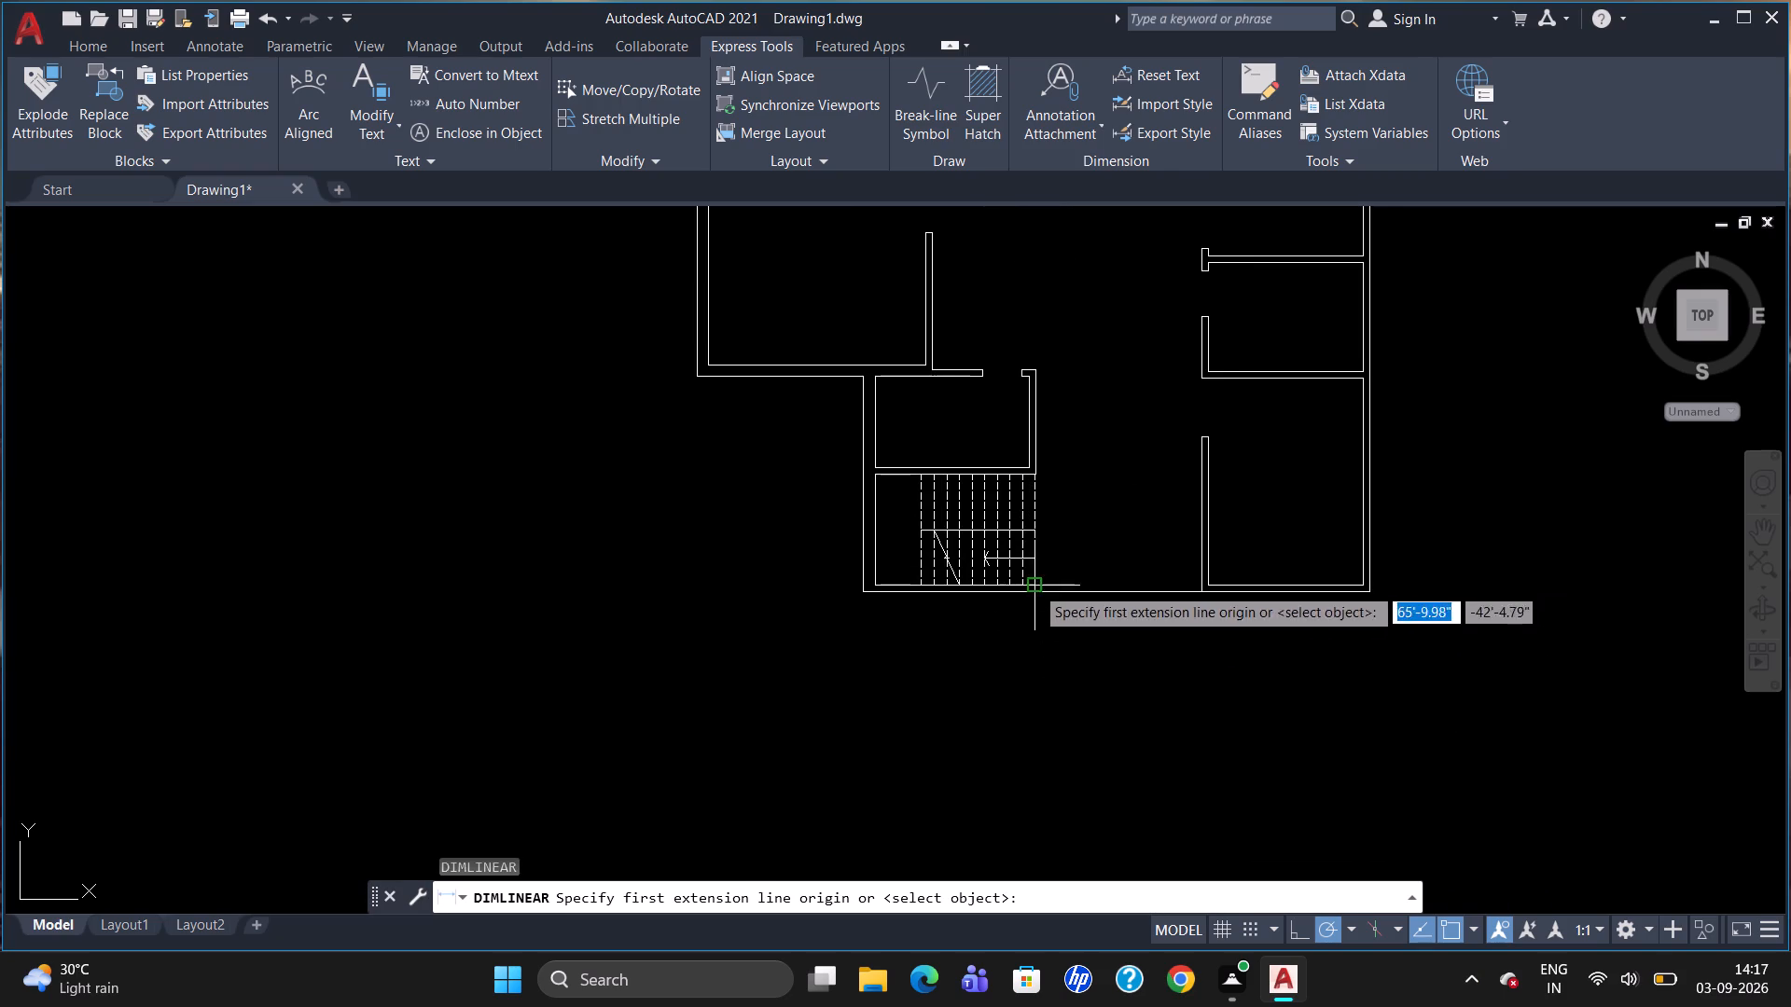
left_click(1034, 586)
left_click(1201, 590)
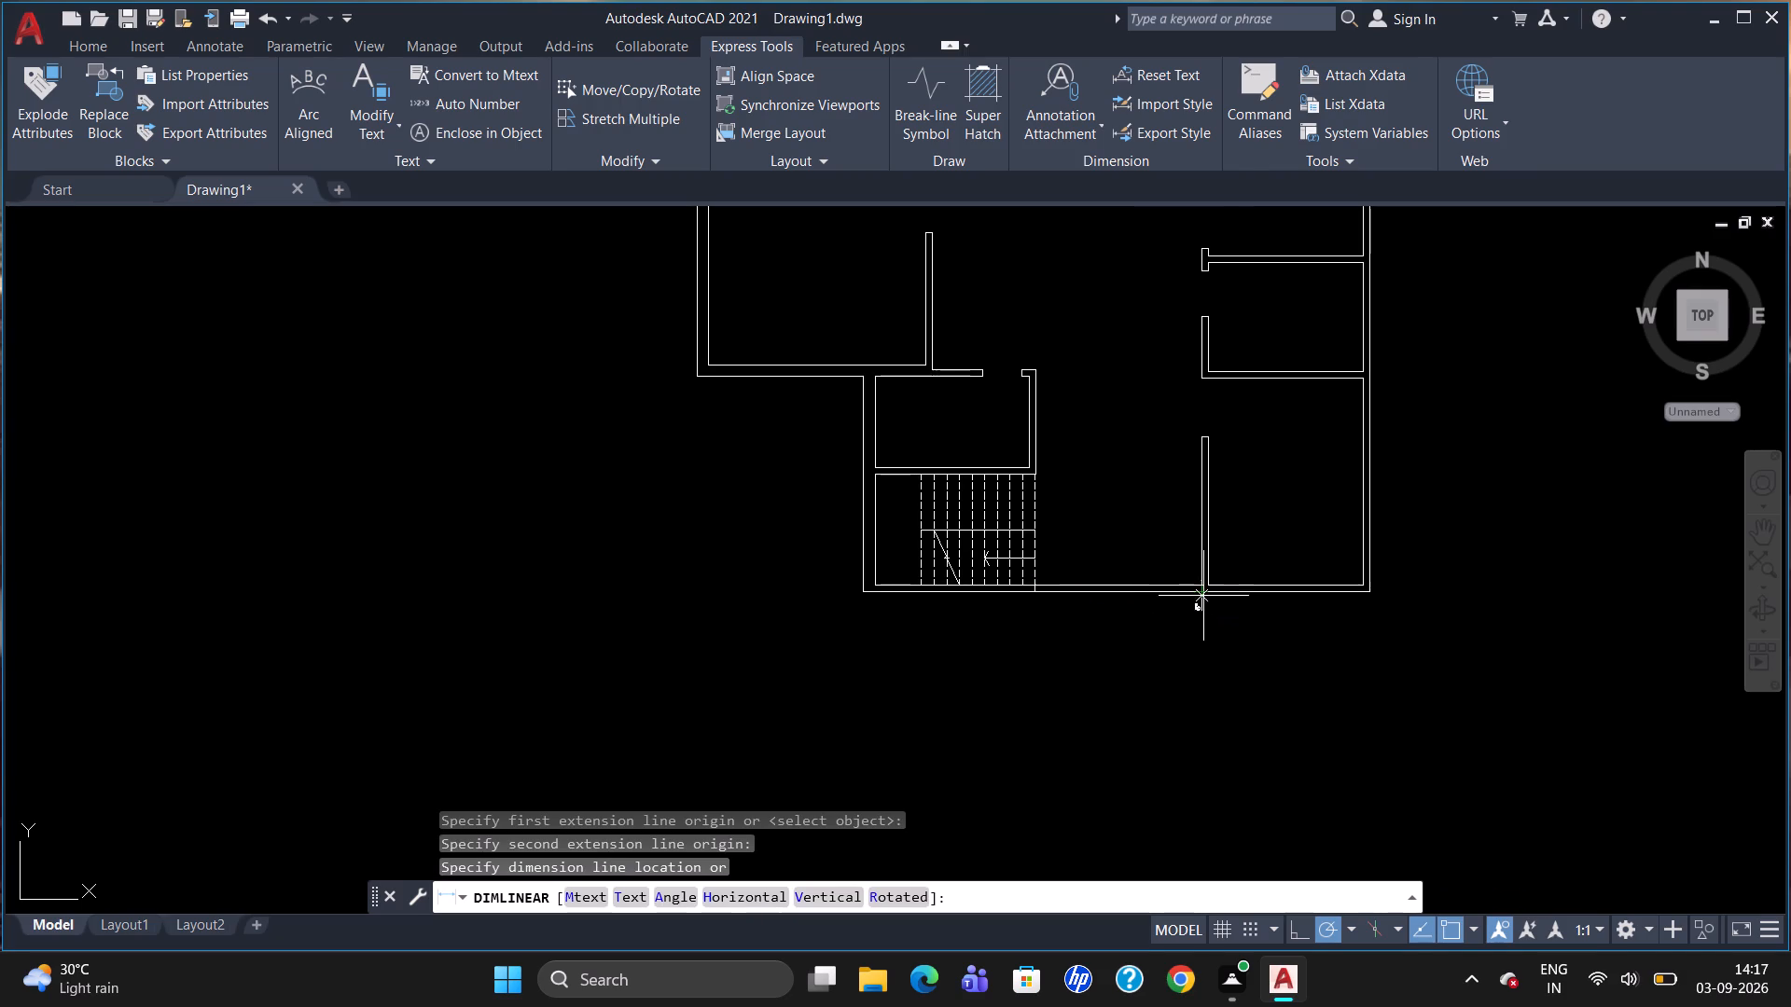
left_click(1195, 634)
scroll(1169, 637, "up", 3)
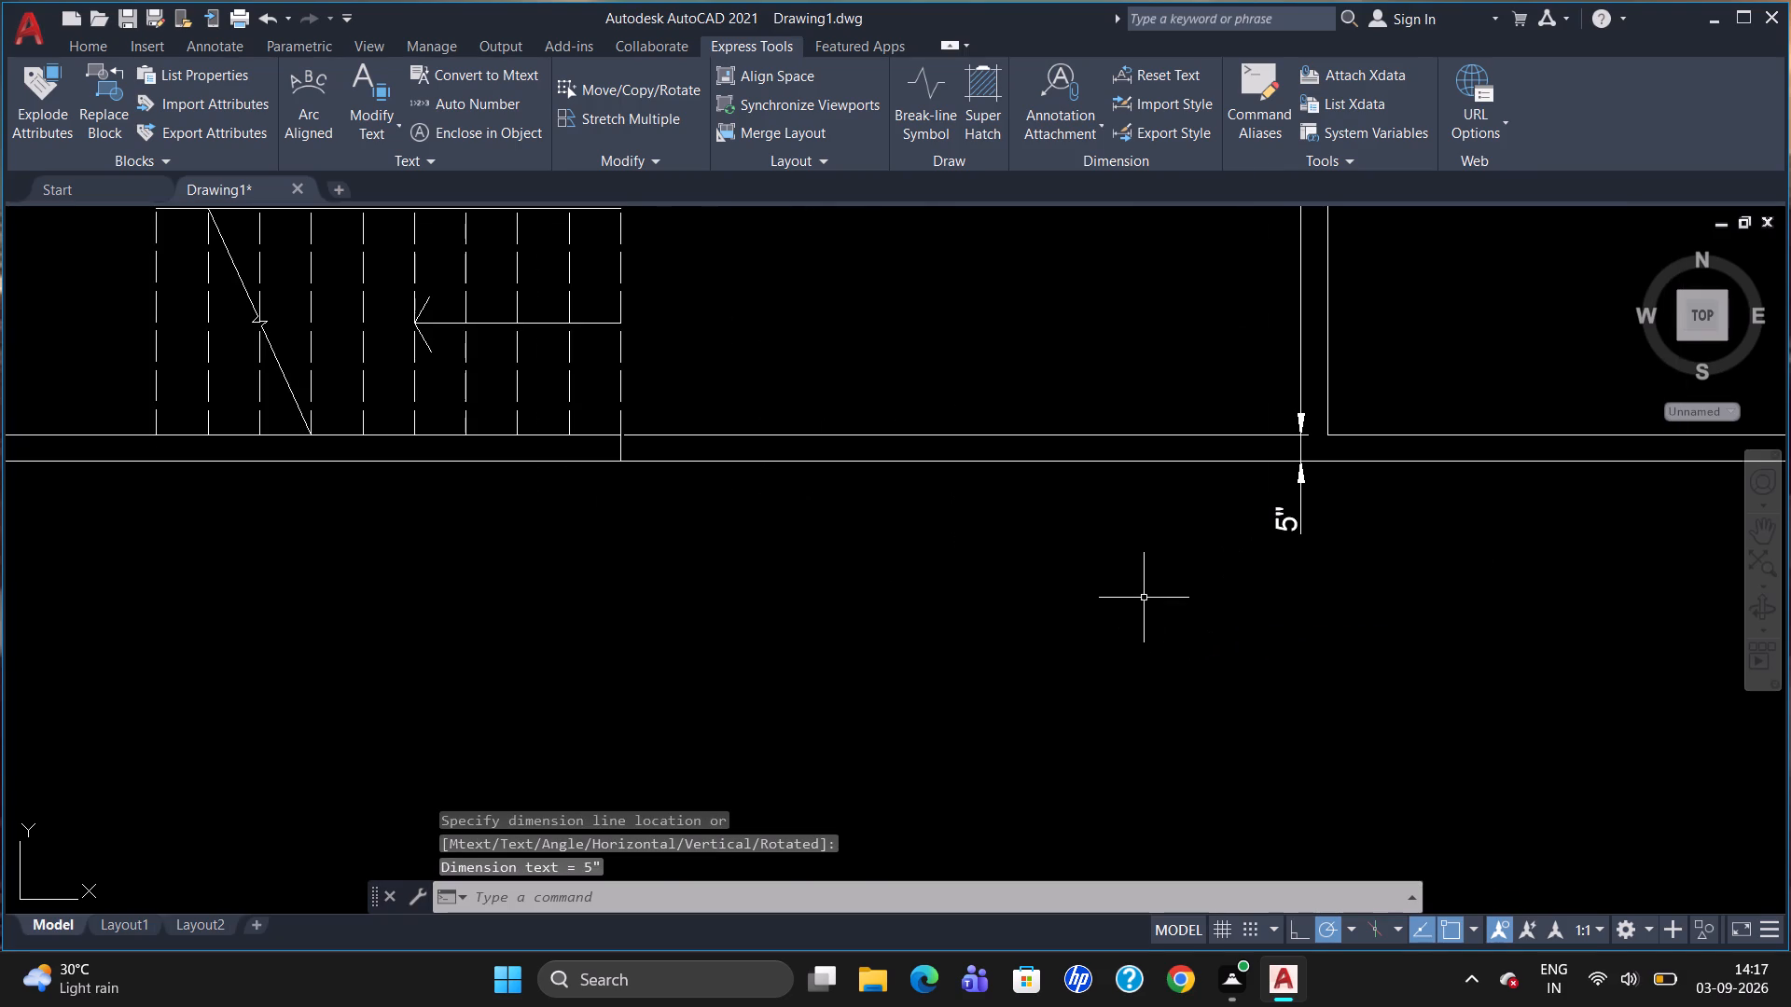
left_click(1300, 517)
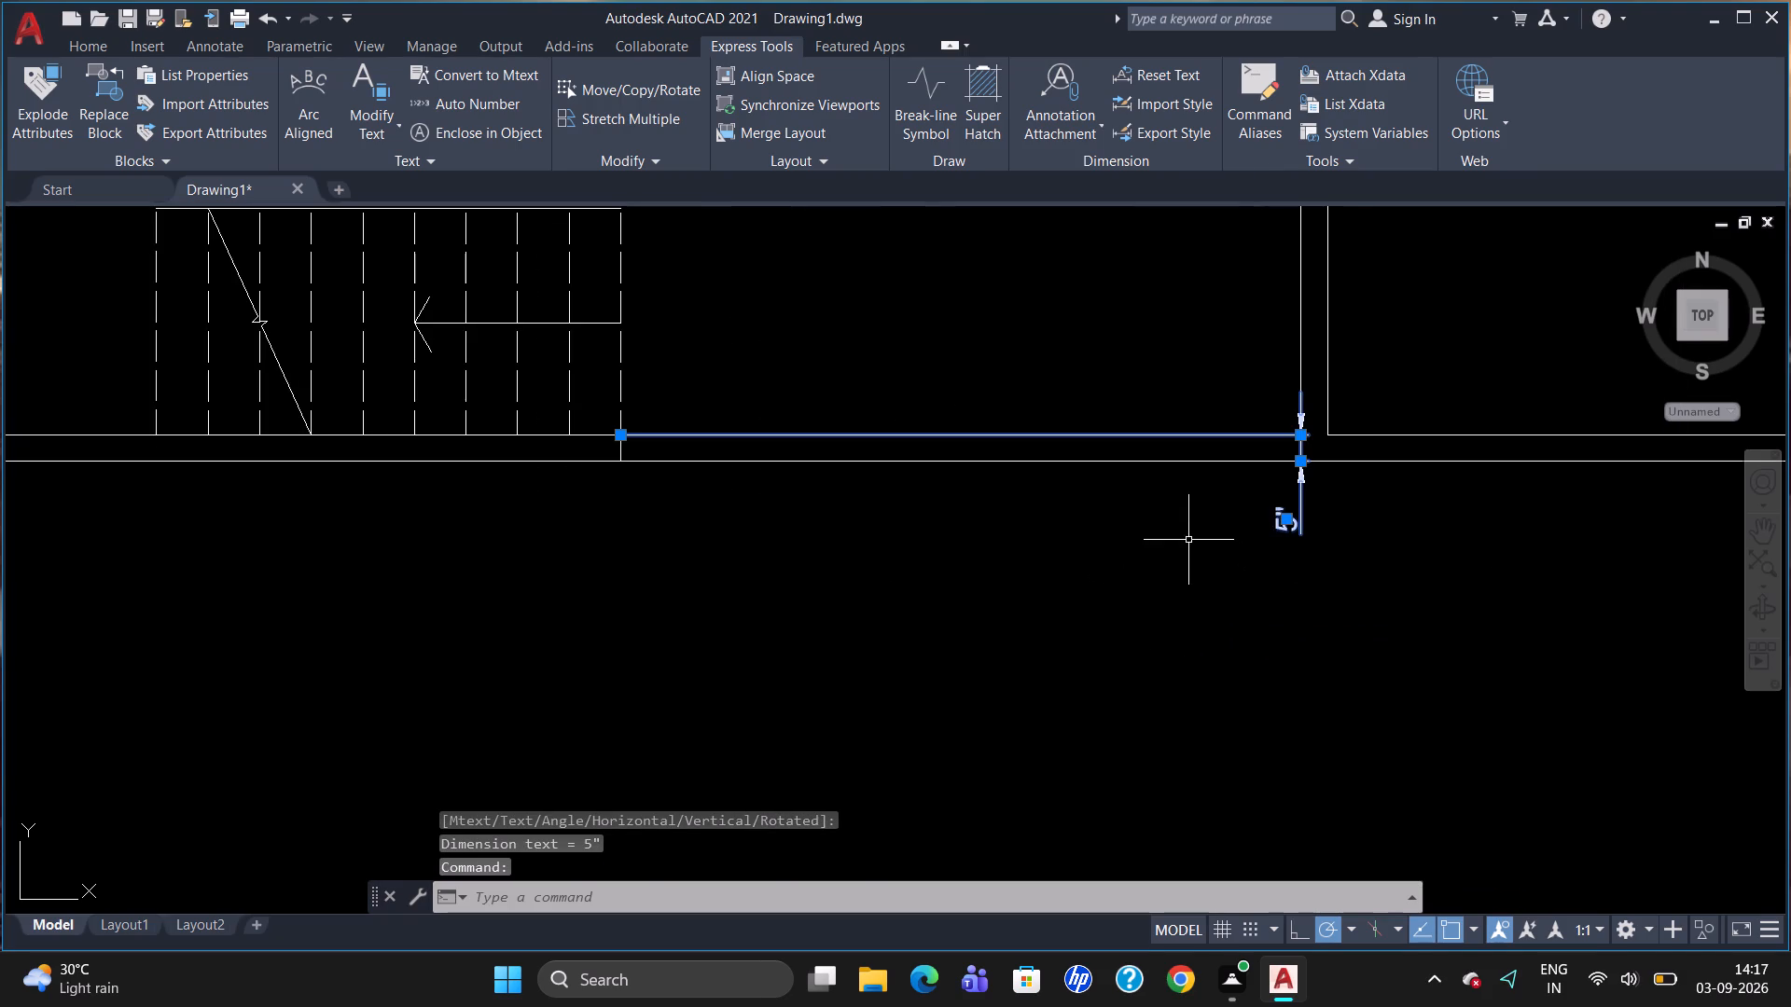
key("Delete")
Measure the gap between the staircase and the east partition along the south outer wall with a temporary linear dimension, then delete it.
type("DLI")
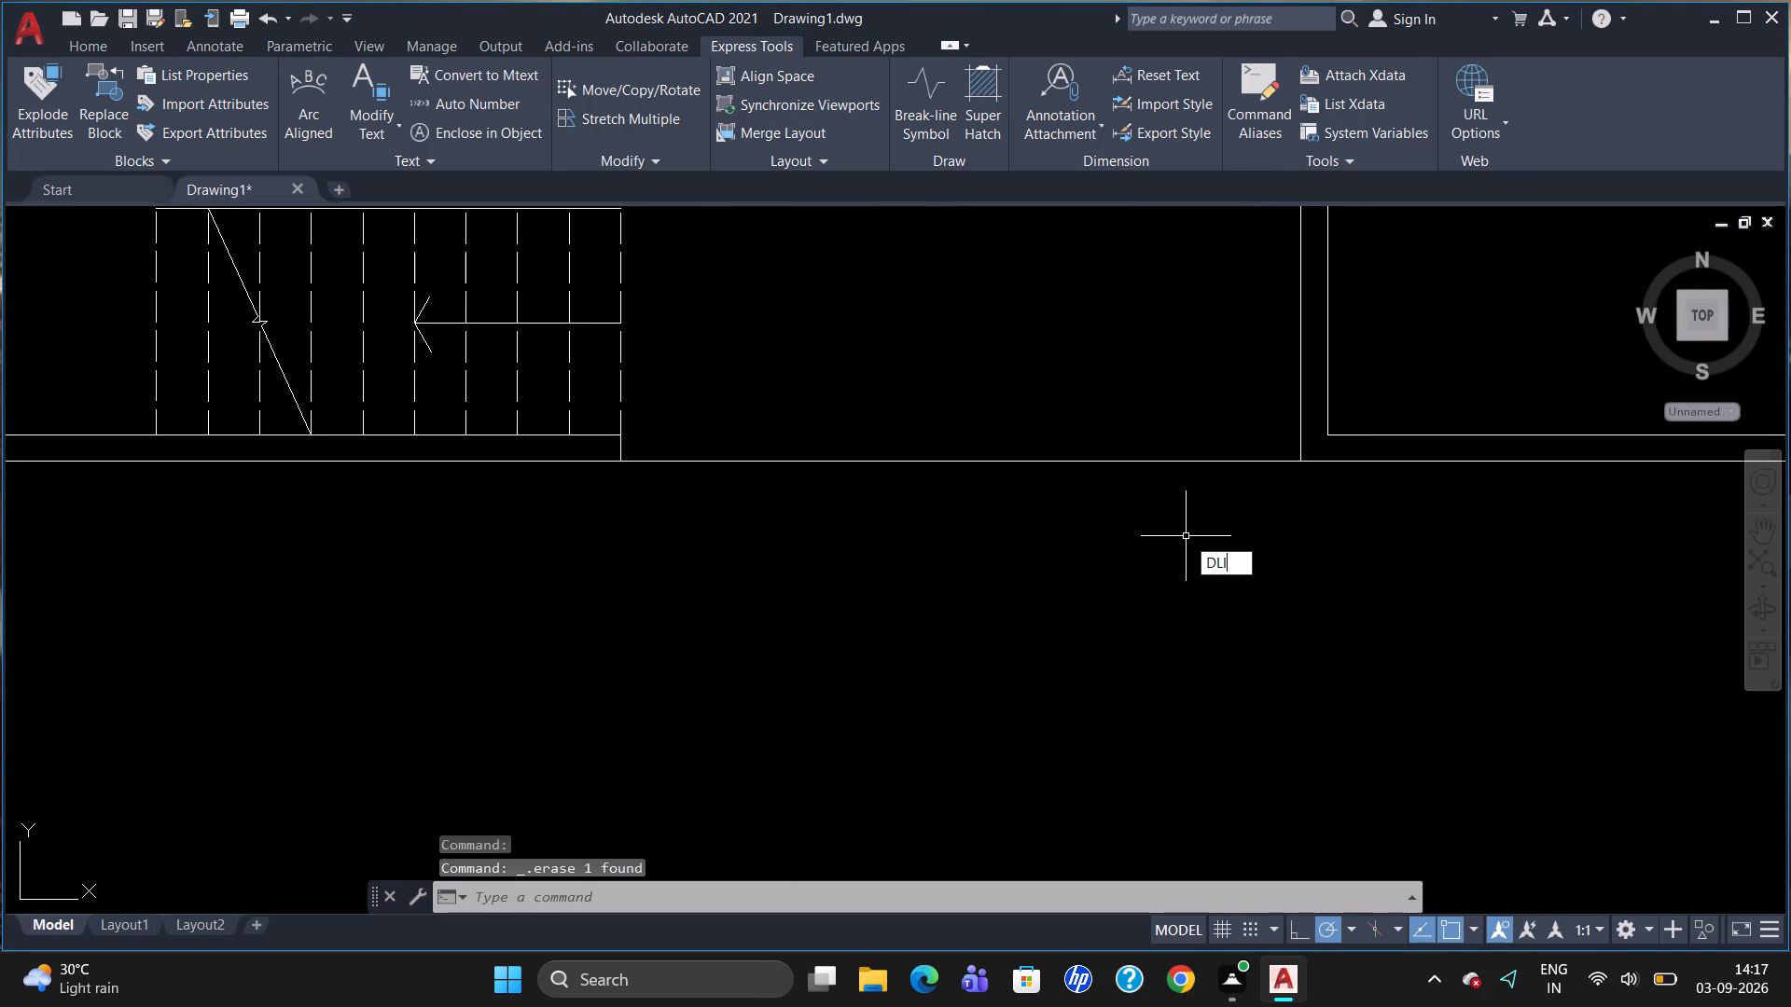
key("Return")
left_click(621, 462)
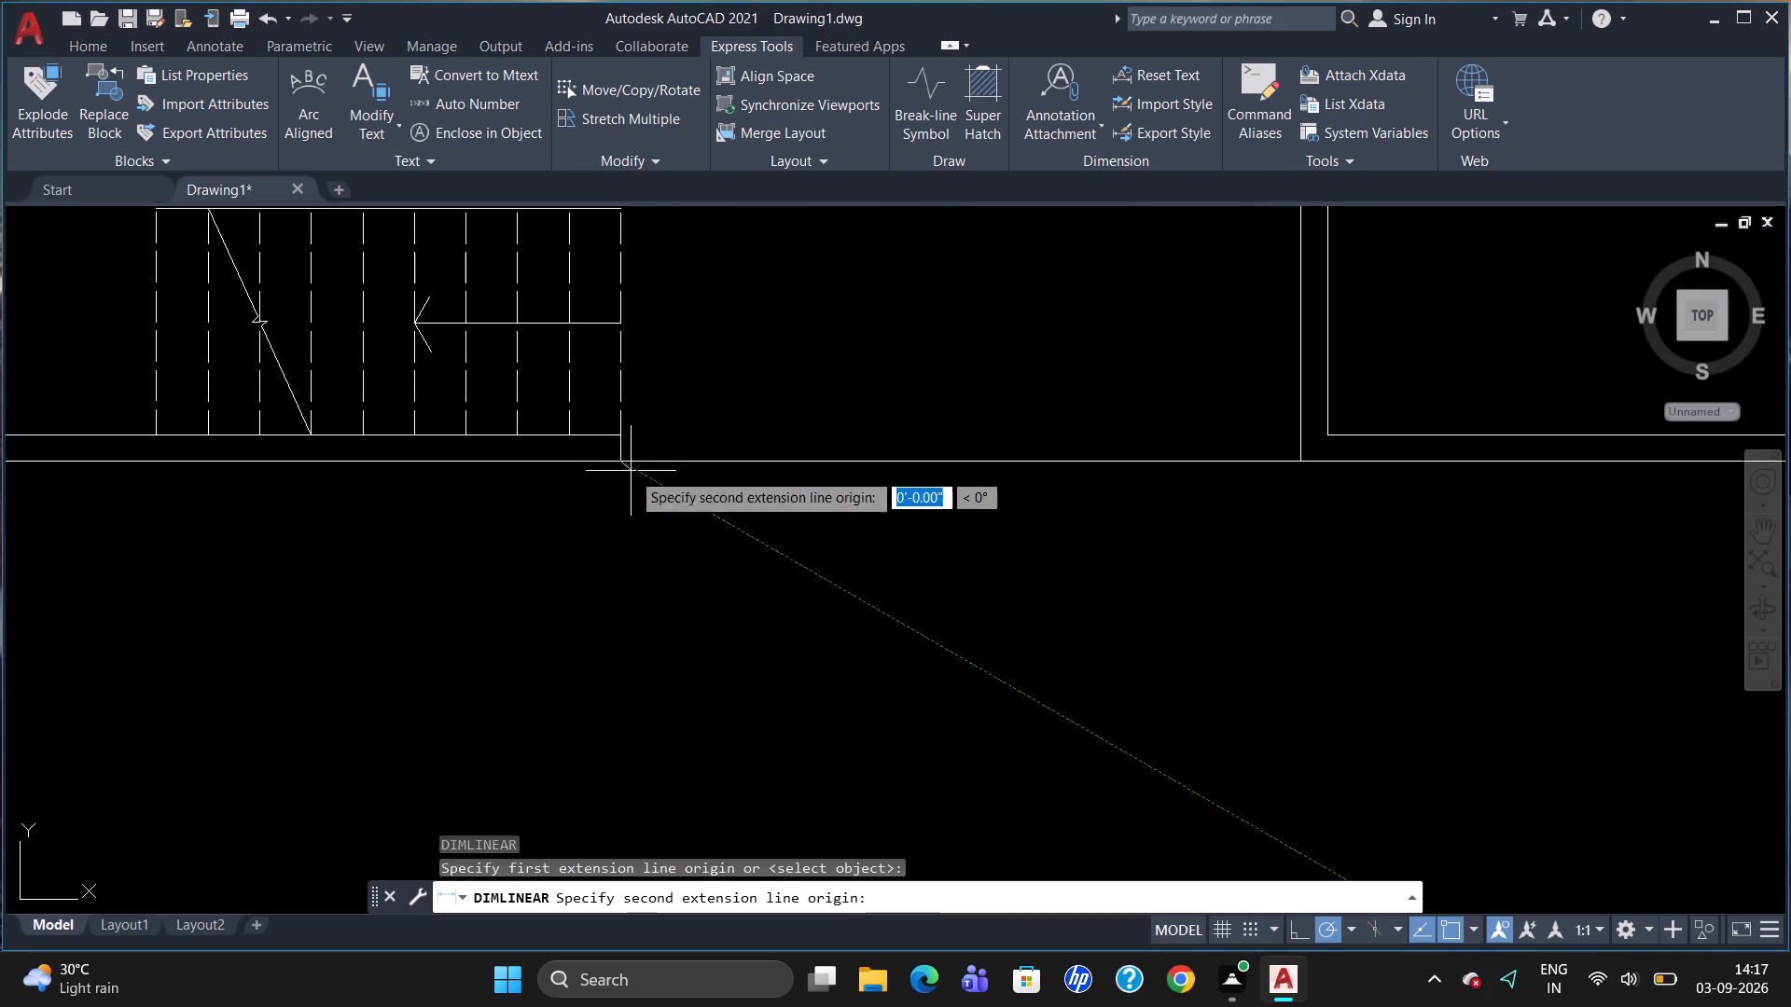
left_click(1300, 454)
left_click(1295, 486)
left_click(955, 478)
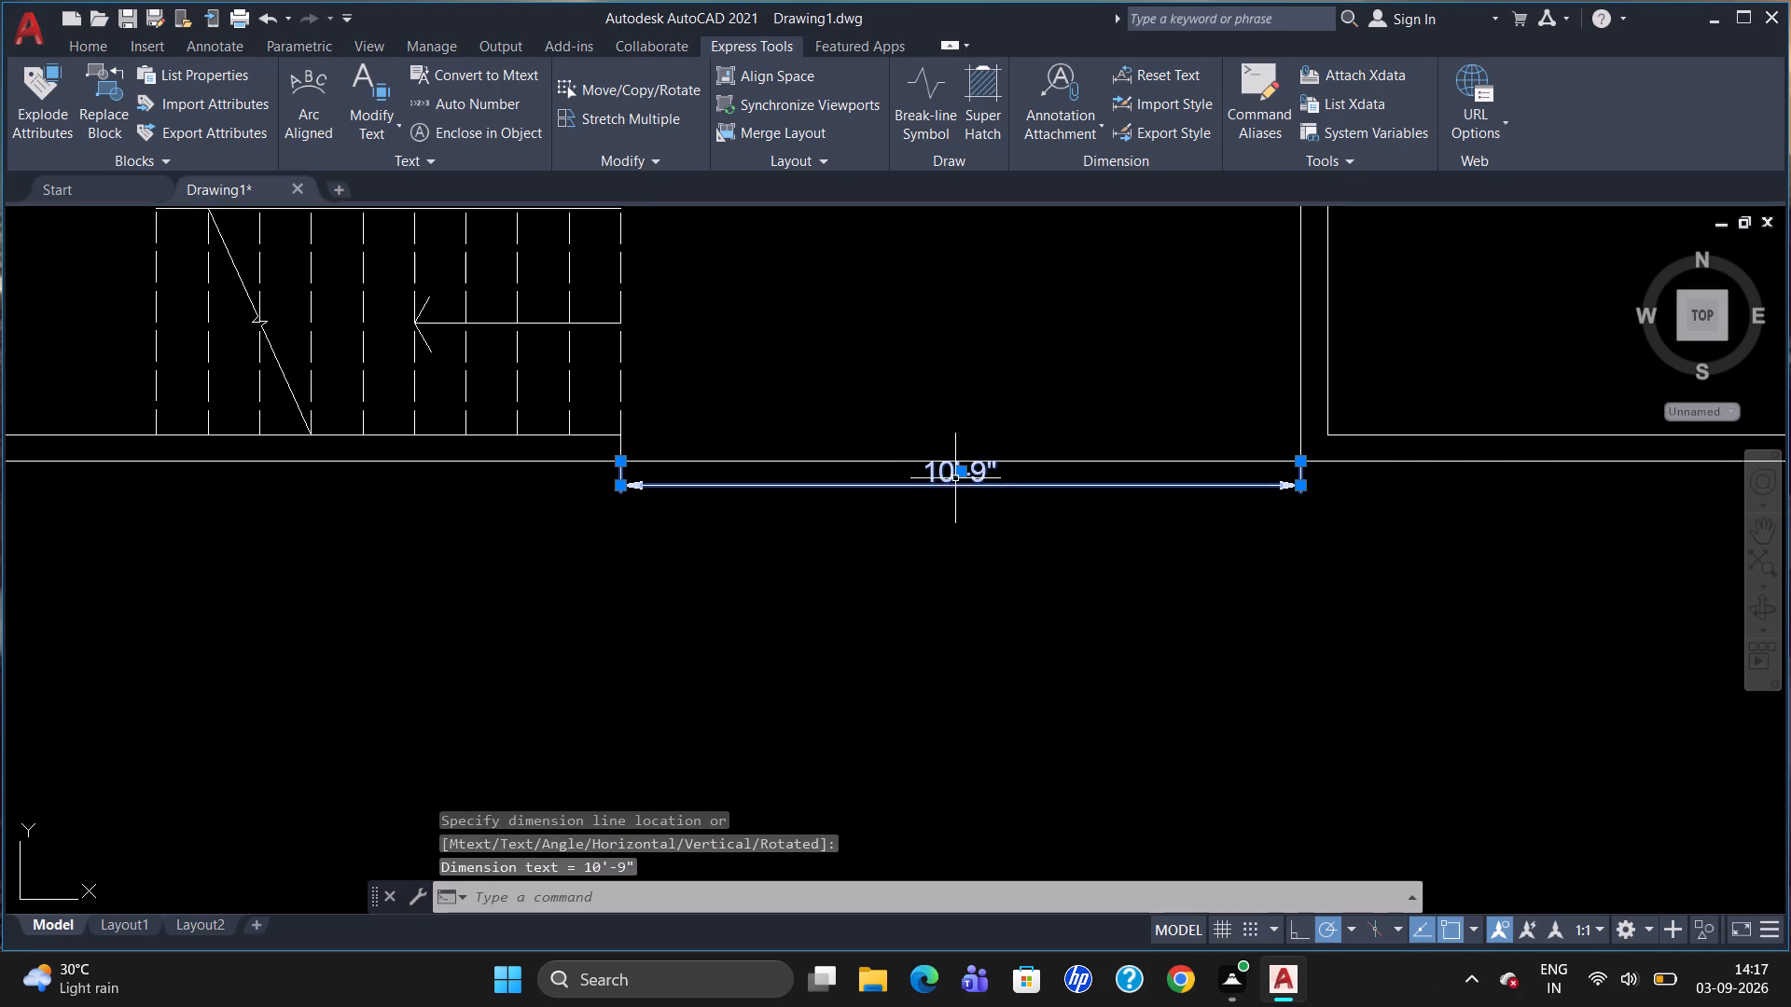
key("Delete")
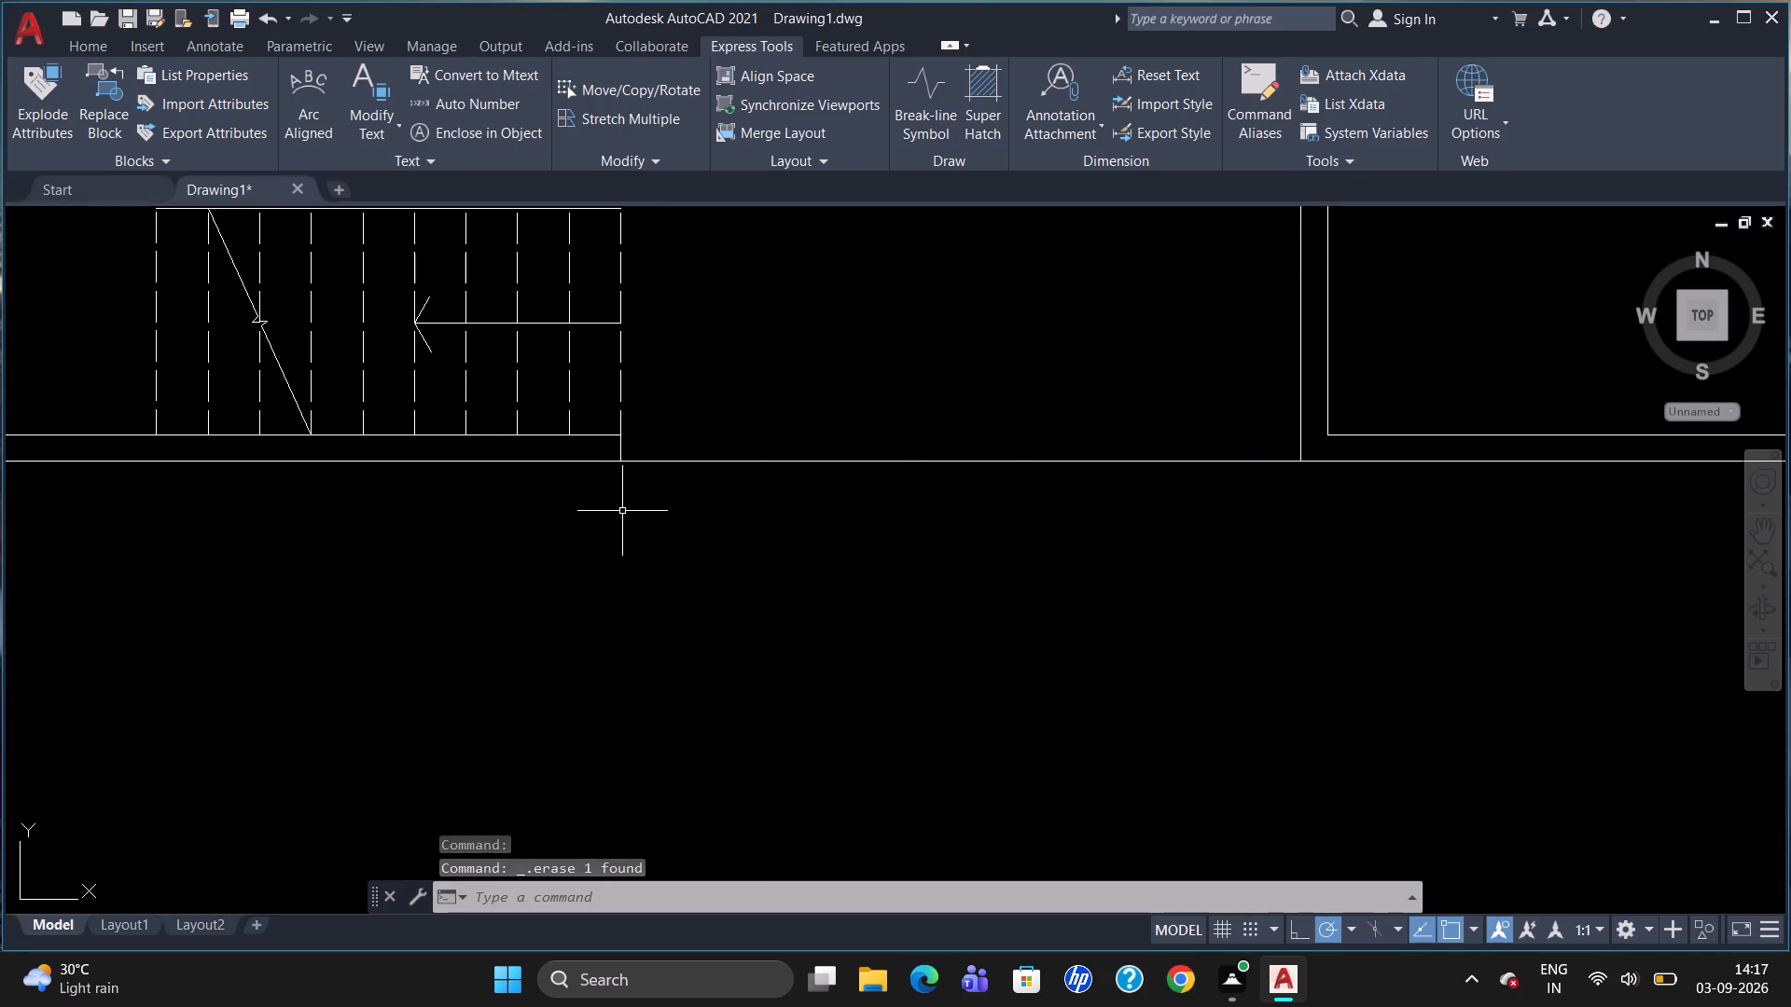
Measure the clear width from the staircase's northeast corner to the east partition with a temporary linear dimension, then delete it.
scroll(659, 572, "down", 2)
scroll(728, 468, "down", 2)
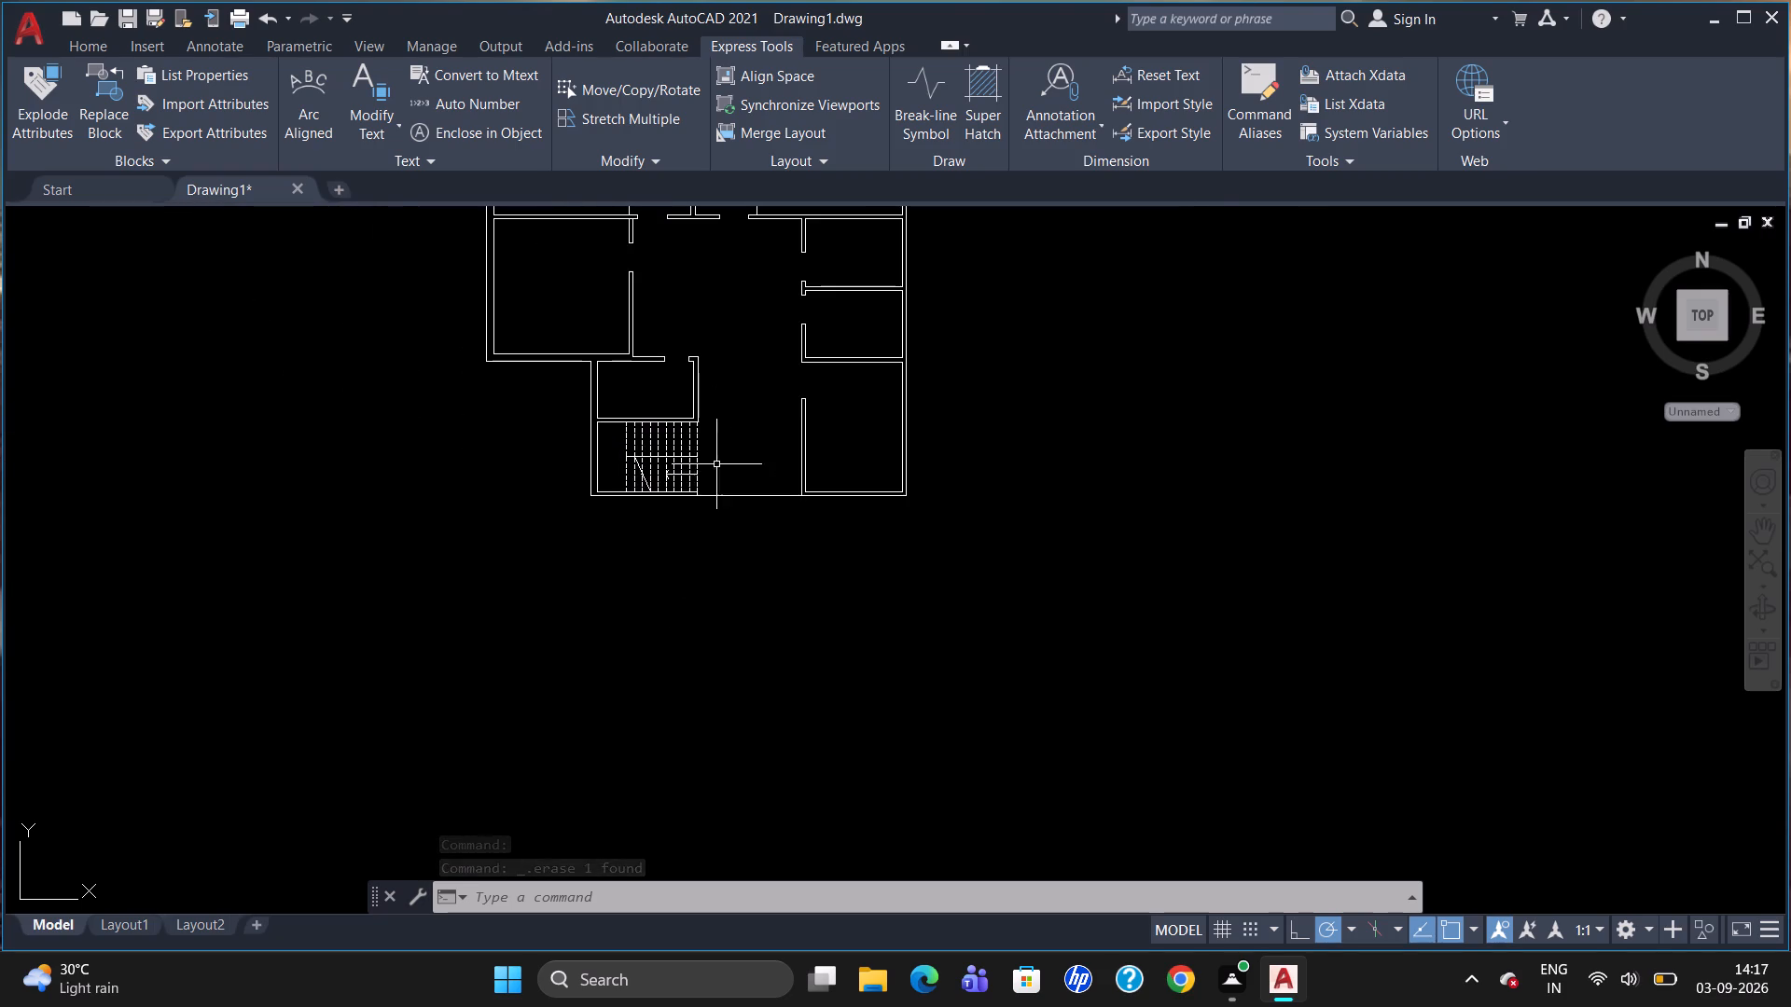
scroll(694, 411, "up", 3)
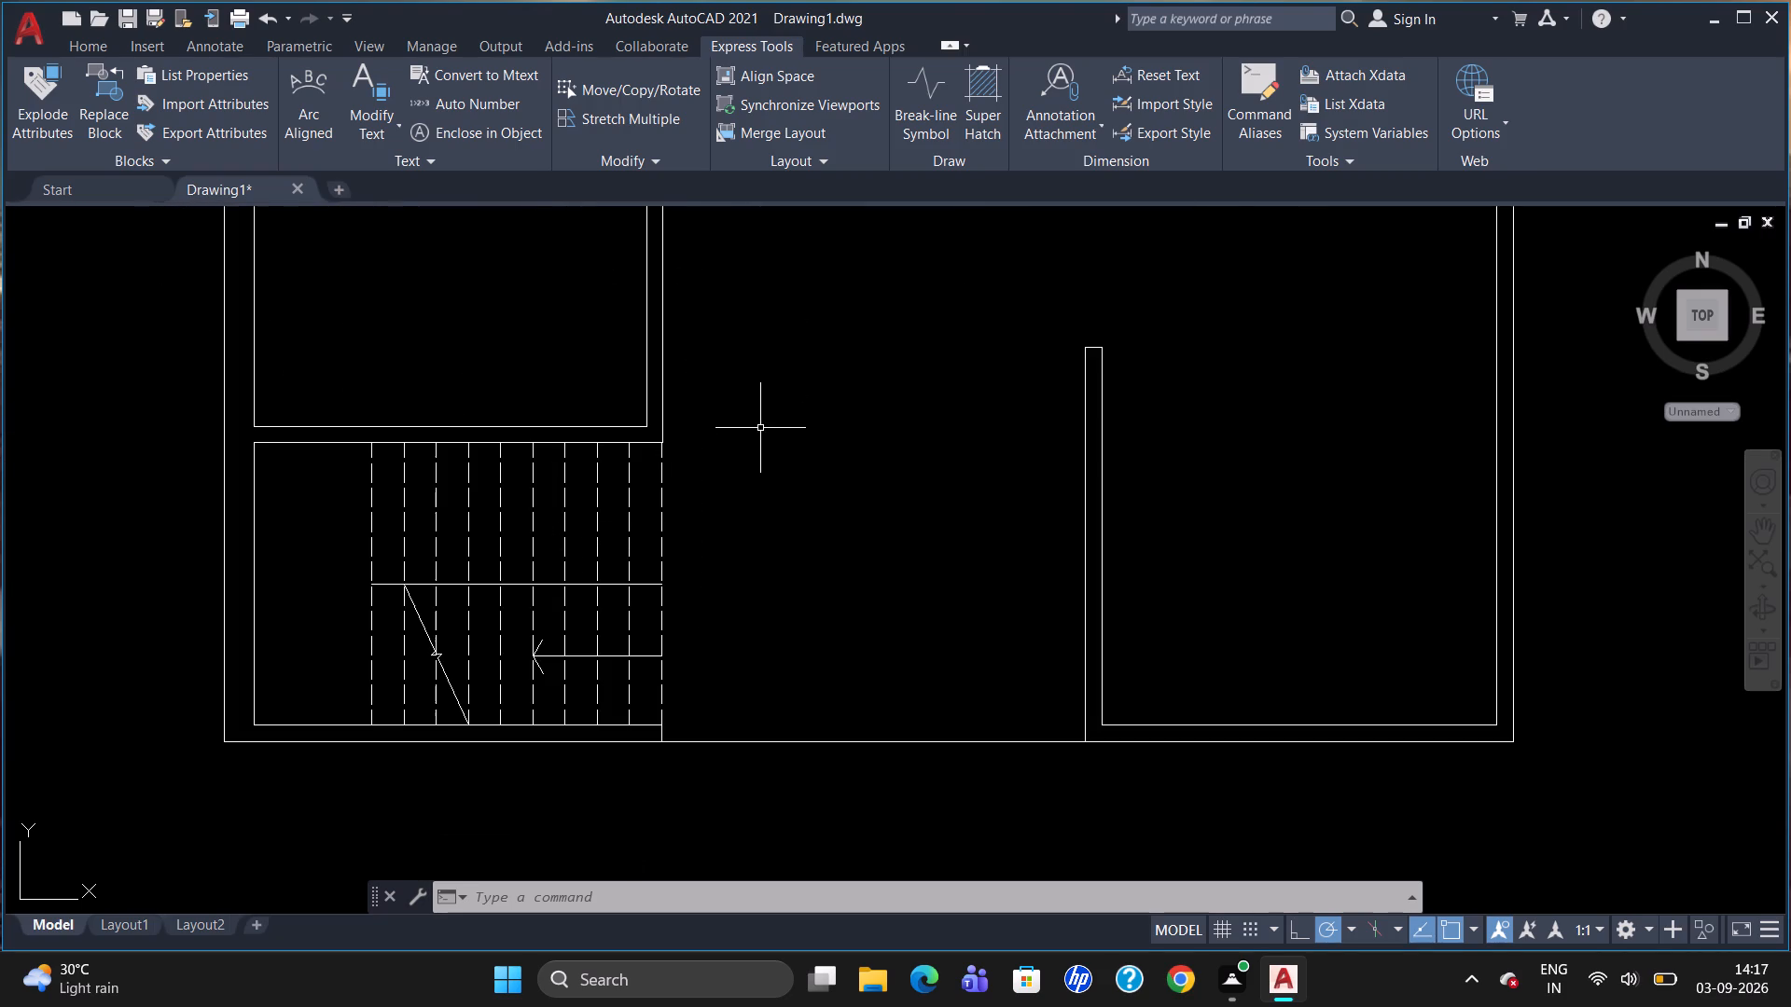
key("d")
type("LI")
key("Return")
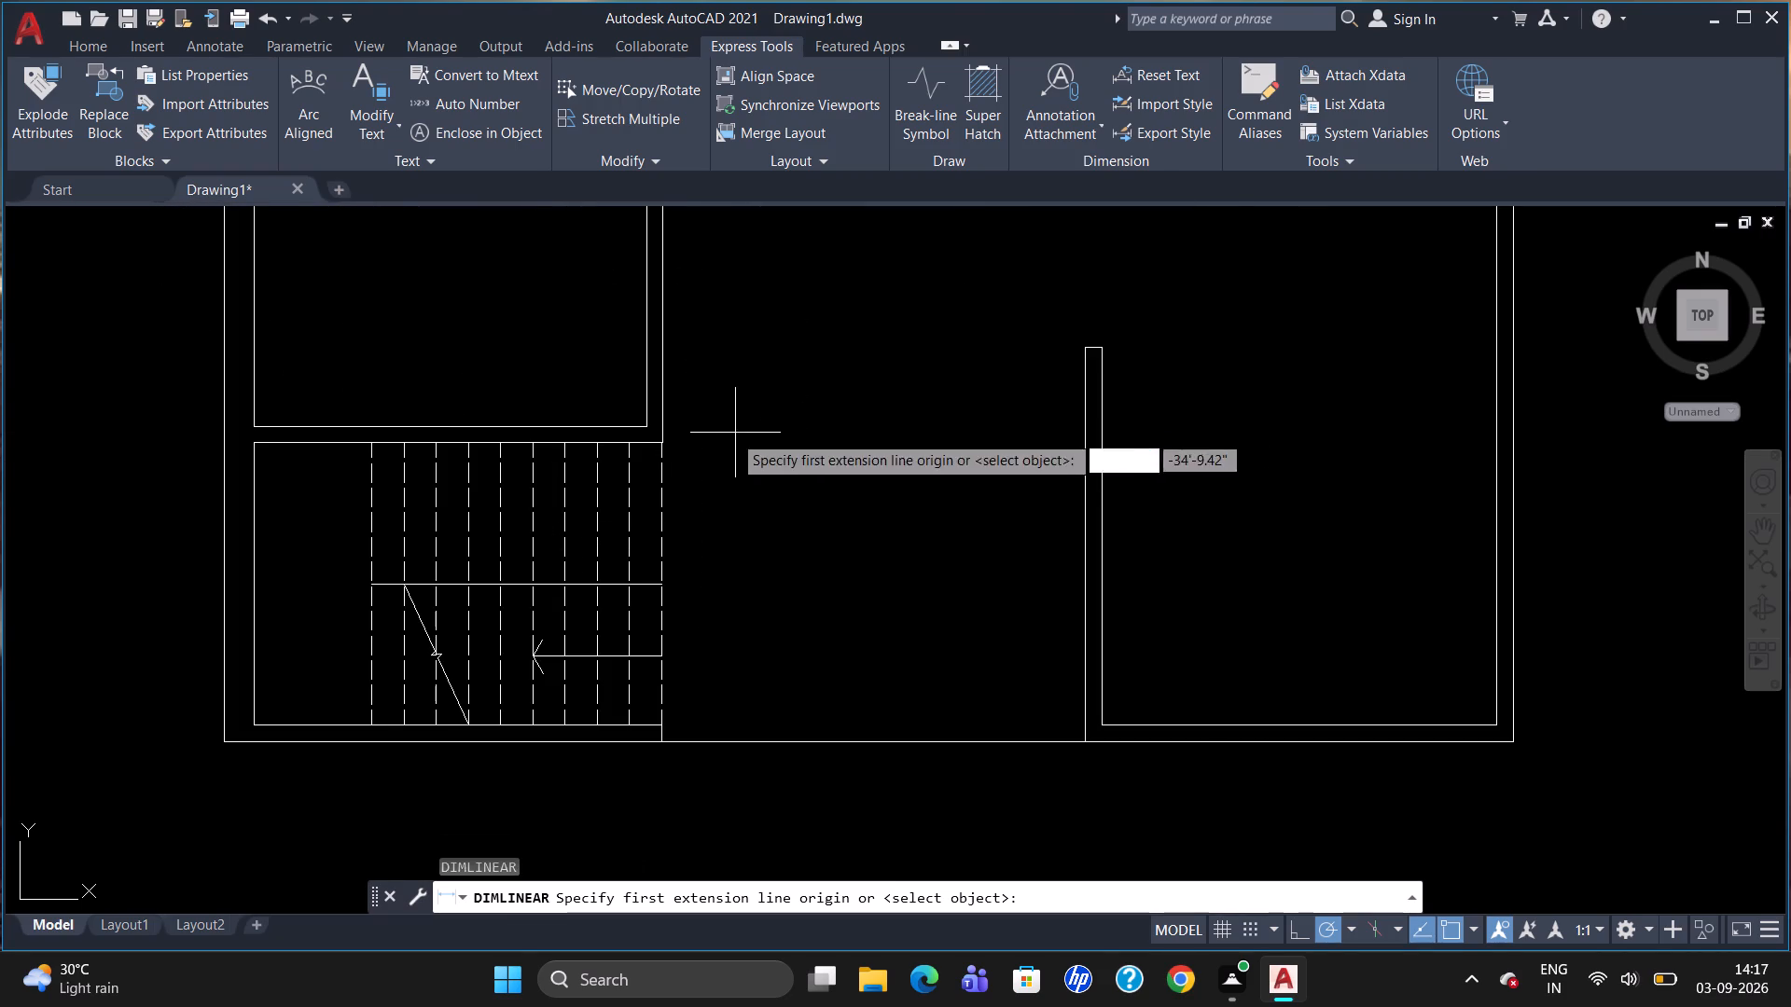
left_click(657, 440)
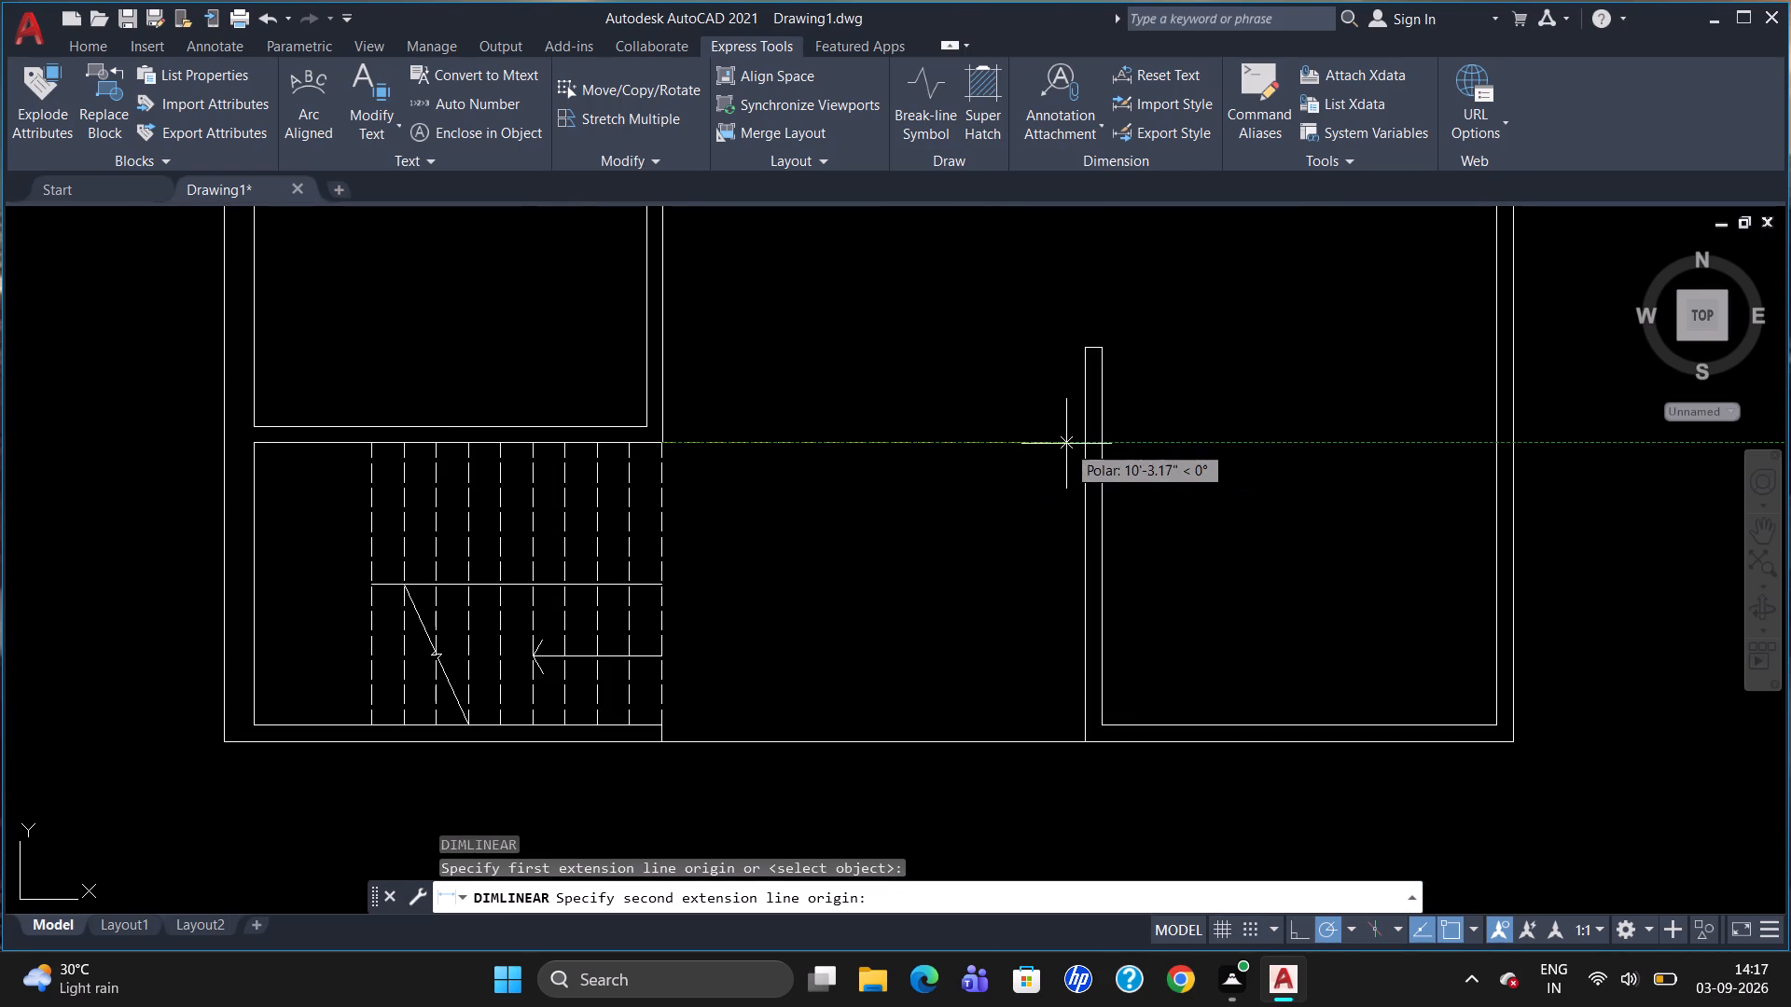
left_click(1088, 440)
left_click(1075, 459)
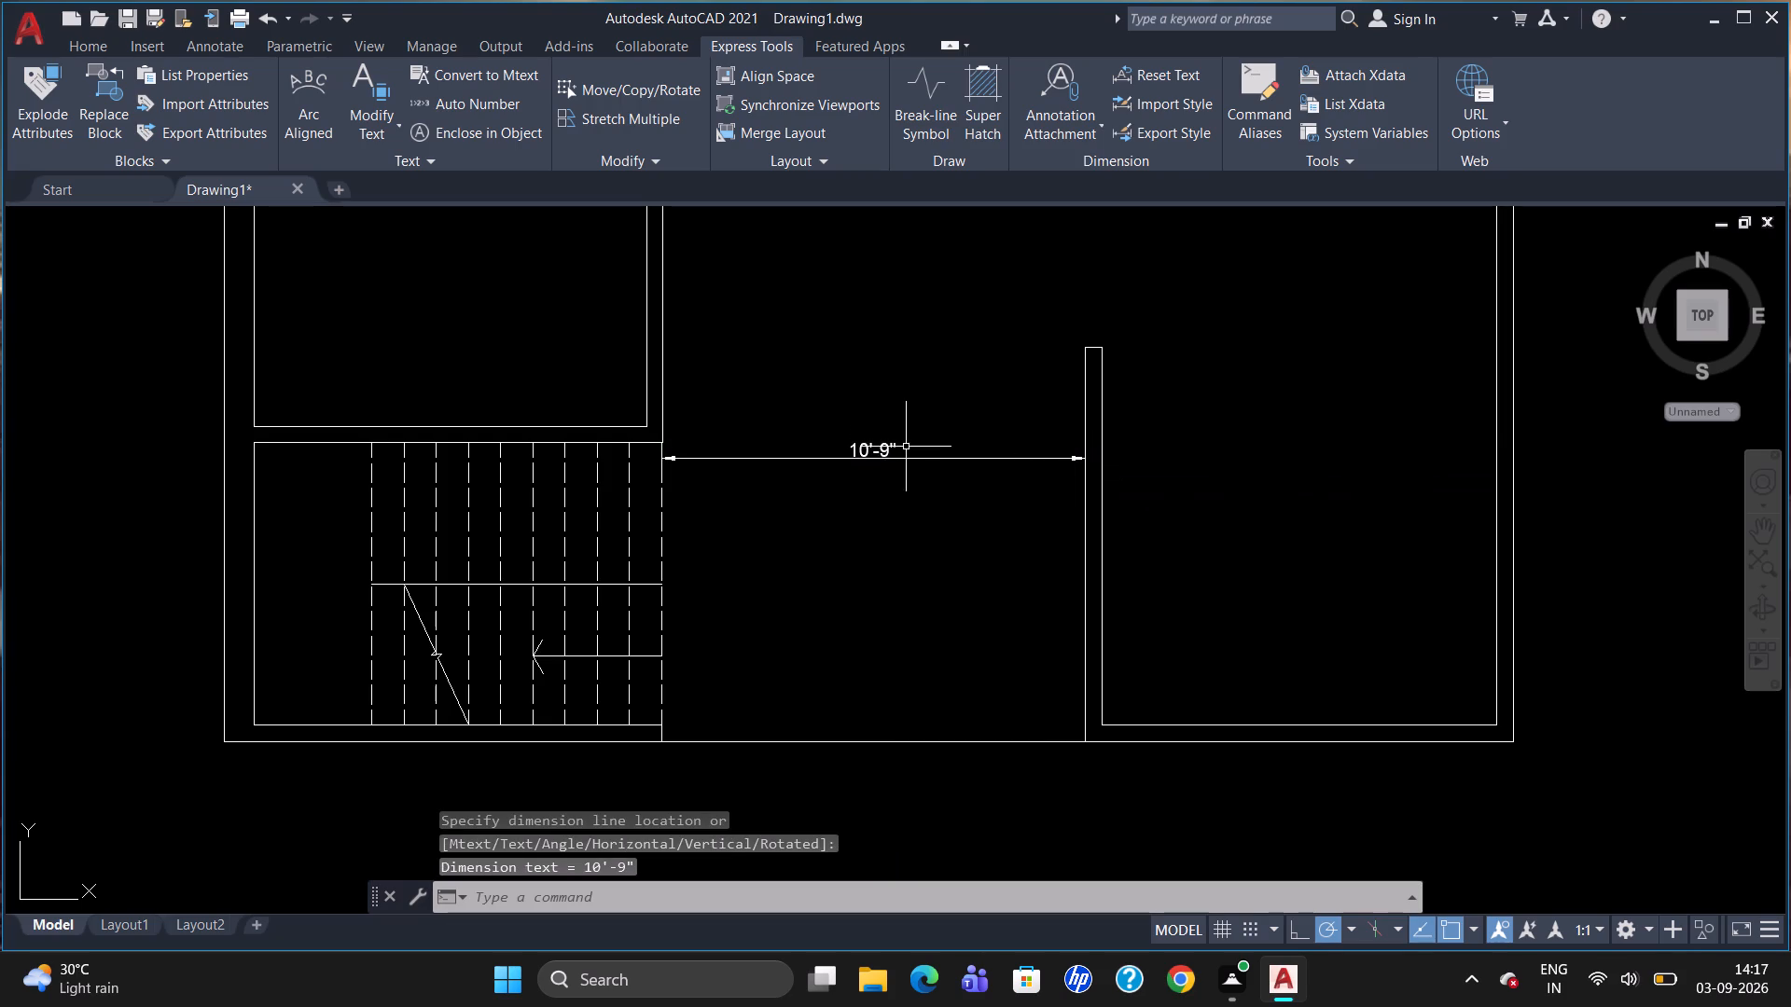
left_click(896, 453)
left_click(859, 448)
key("Delete")
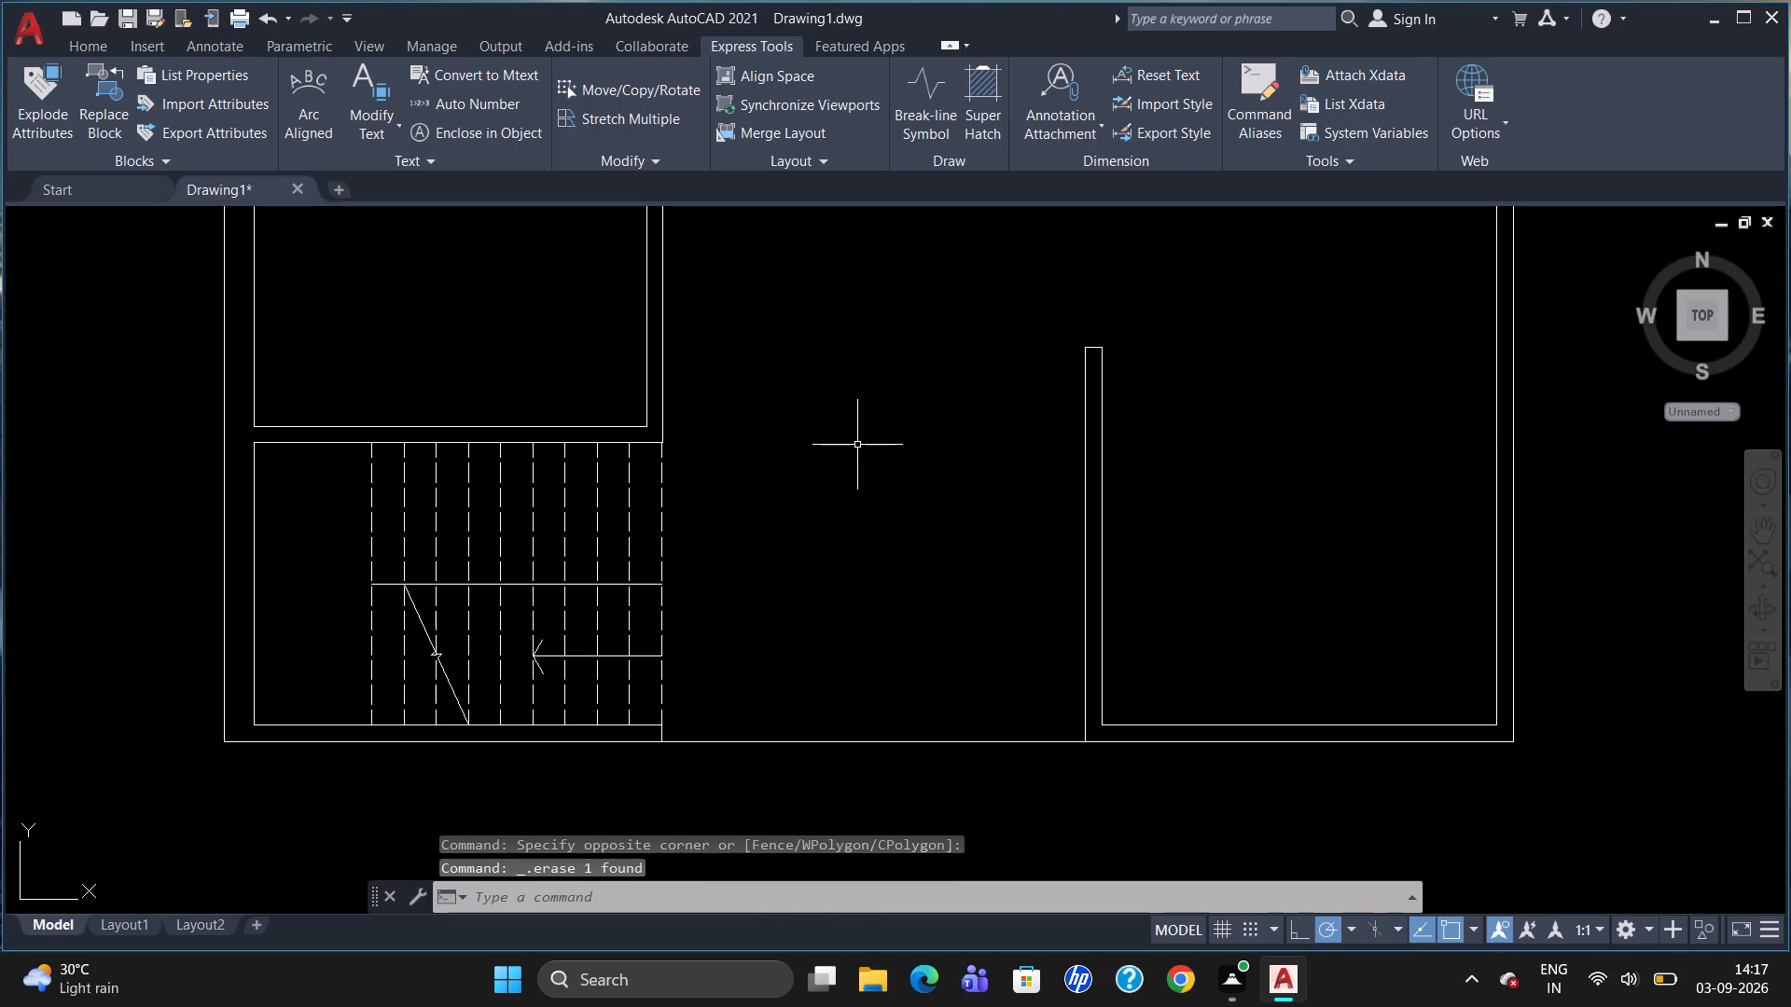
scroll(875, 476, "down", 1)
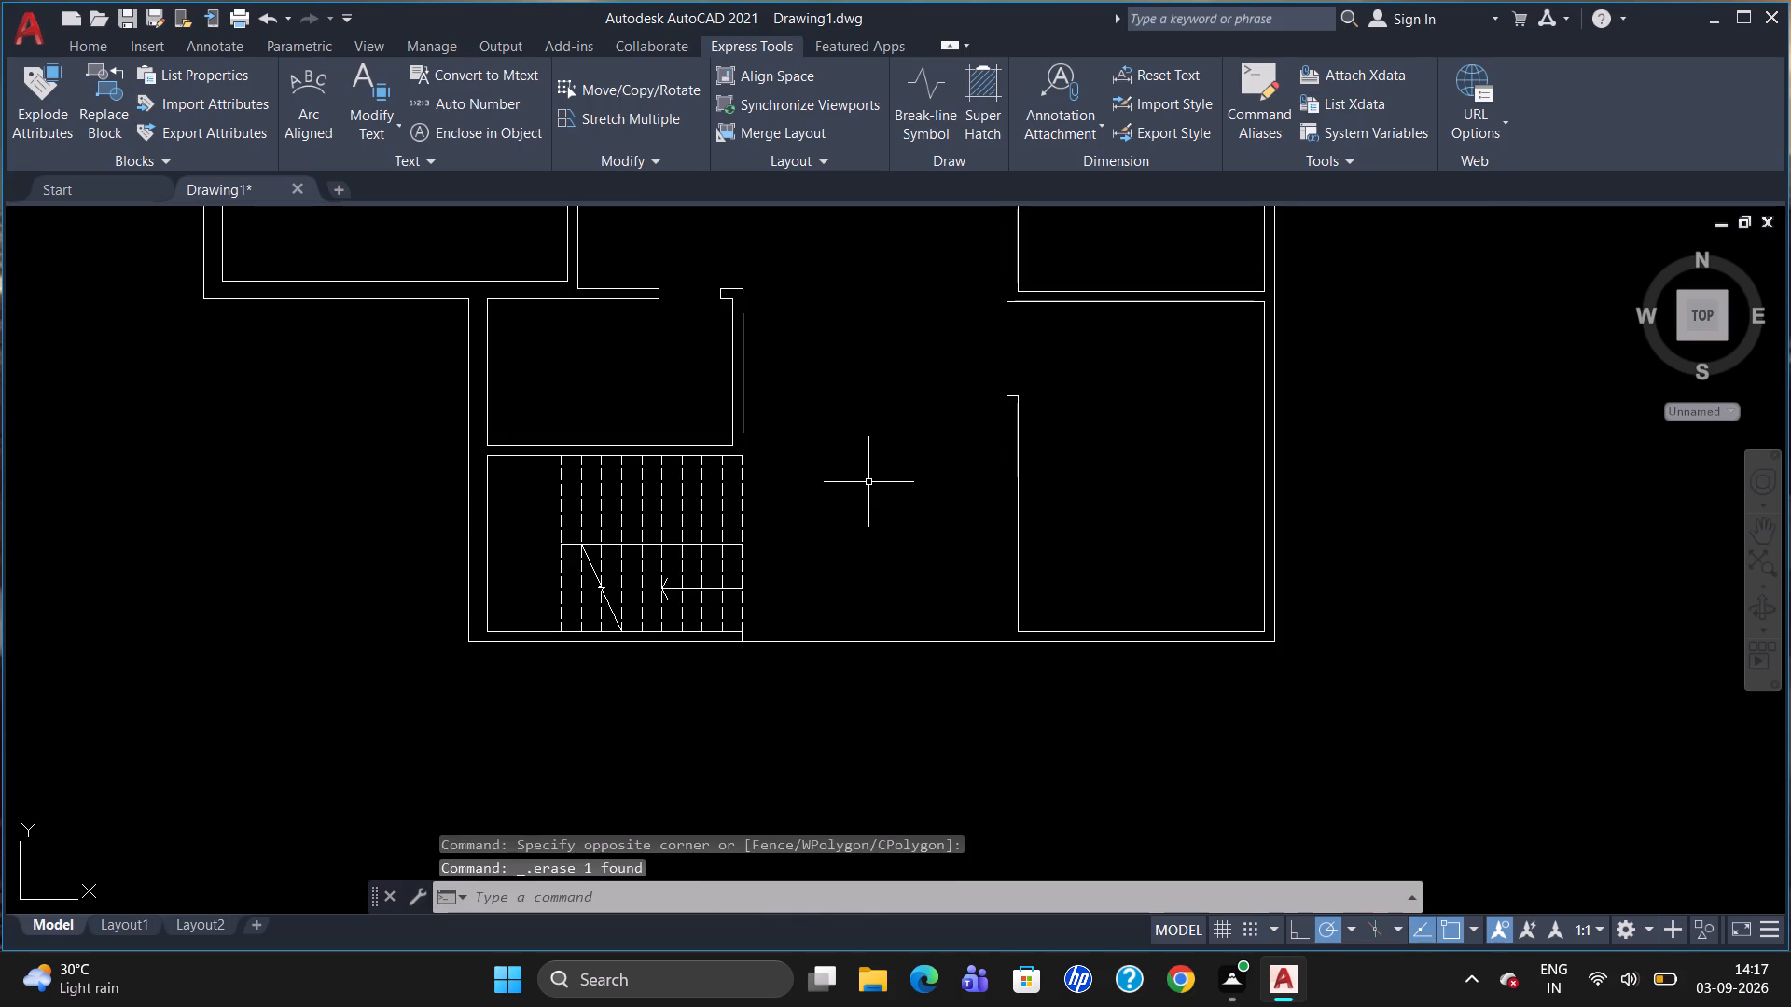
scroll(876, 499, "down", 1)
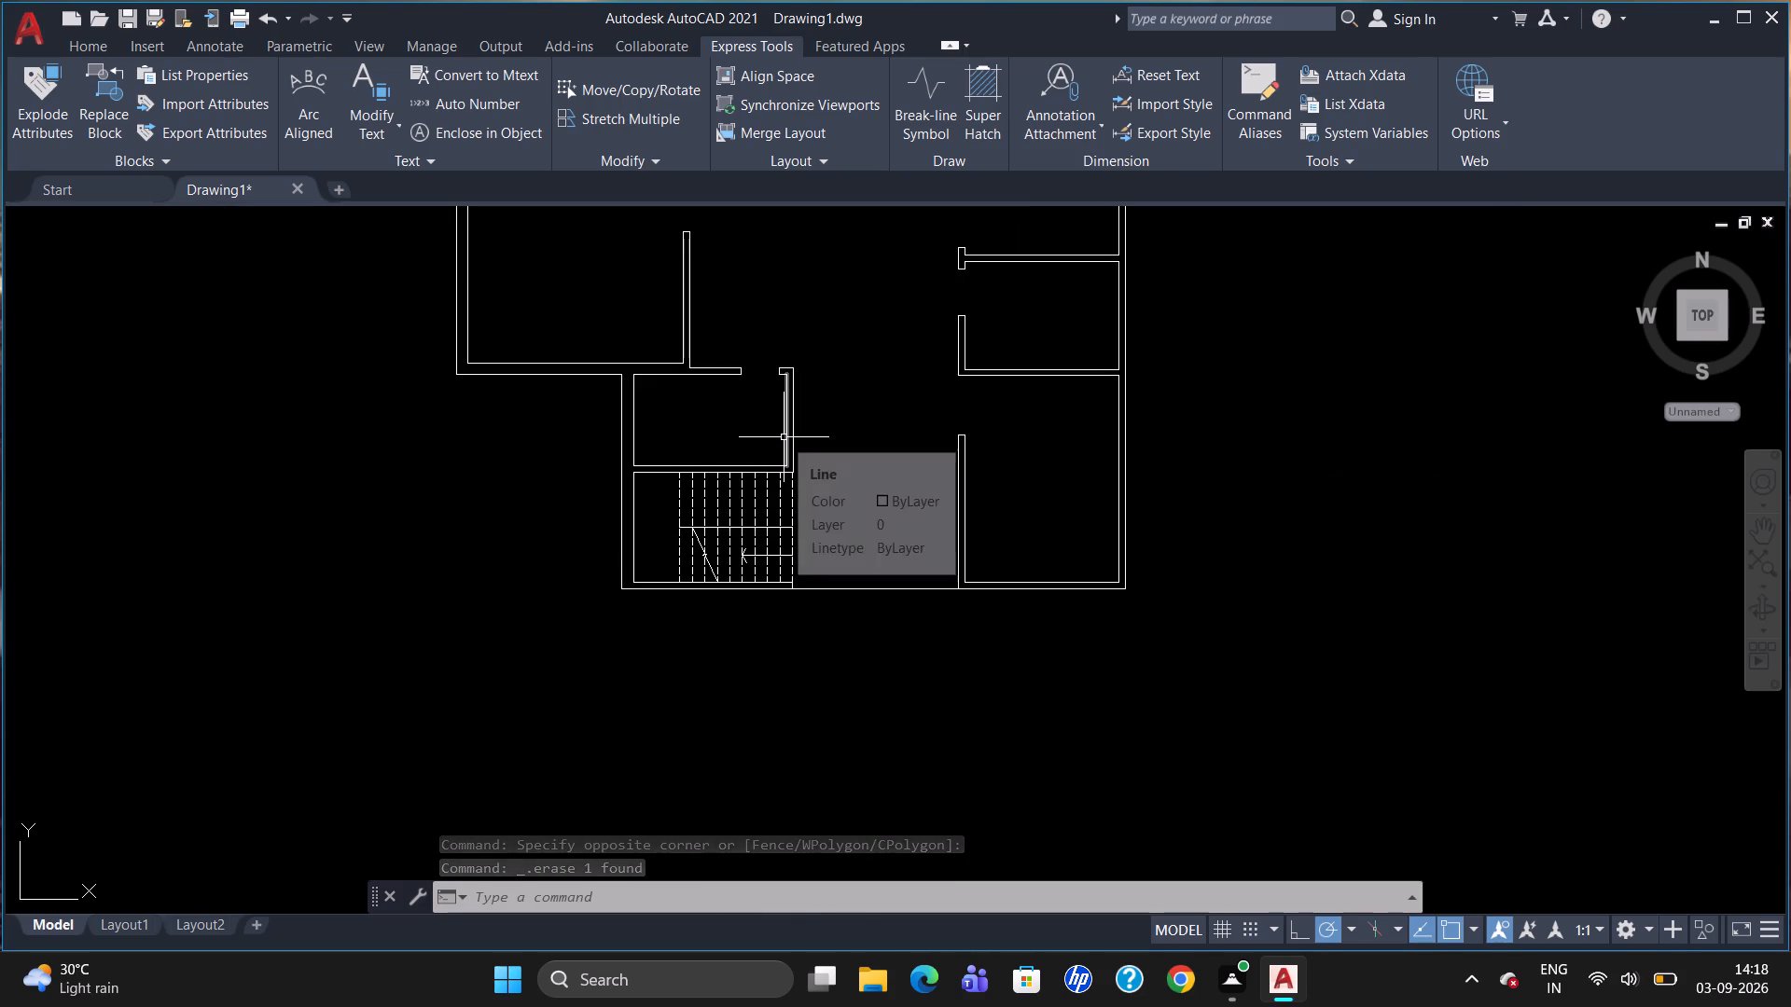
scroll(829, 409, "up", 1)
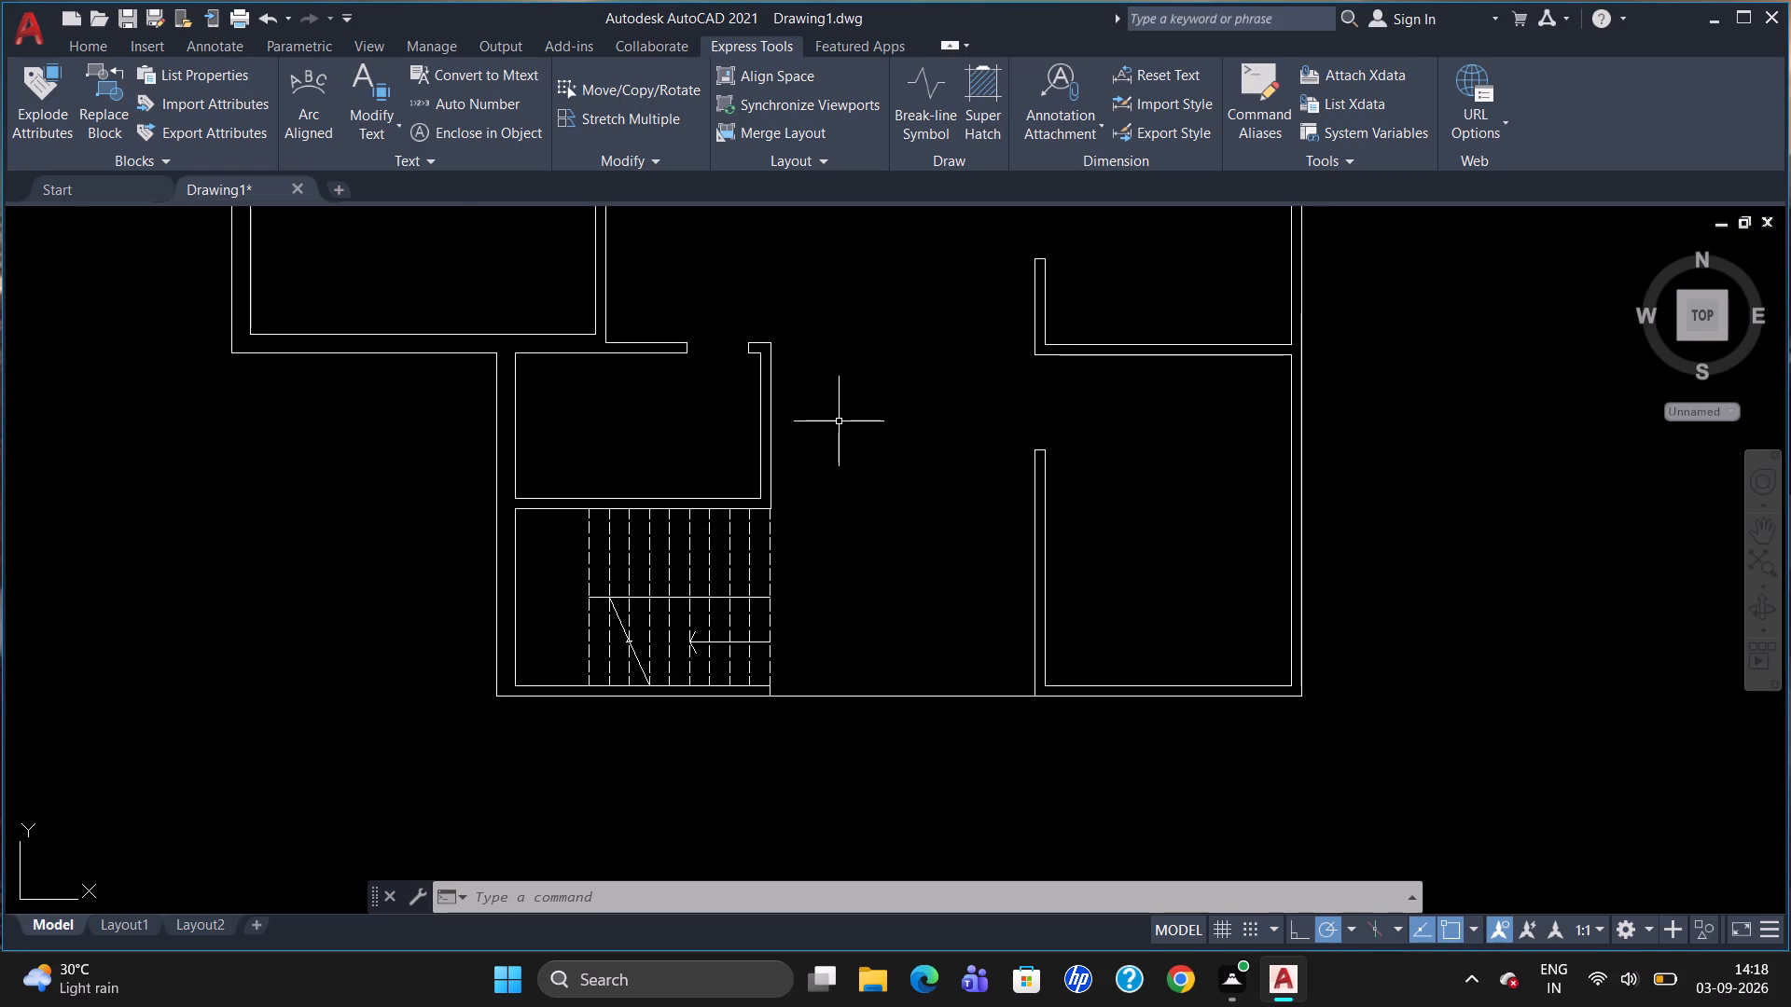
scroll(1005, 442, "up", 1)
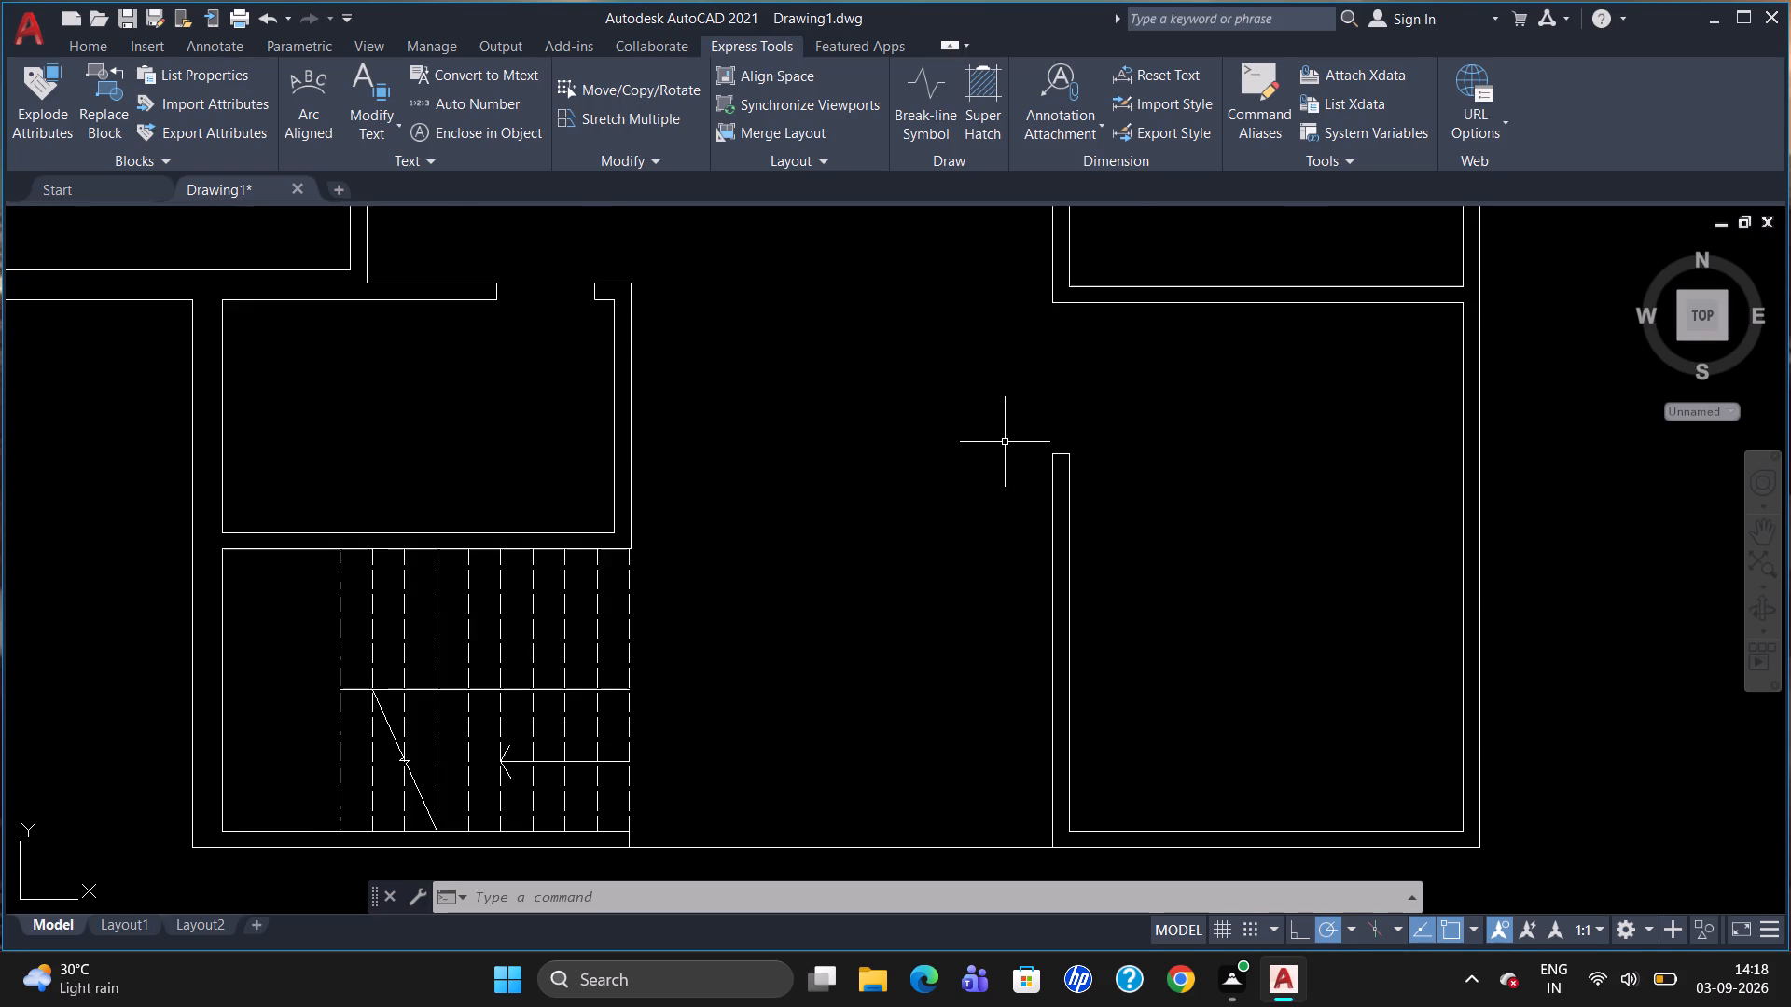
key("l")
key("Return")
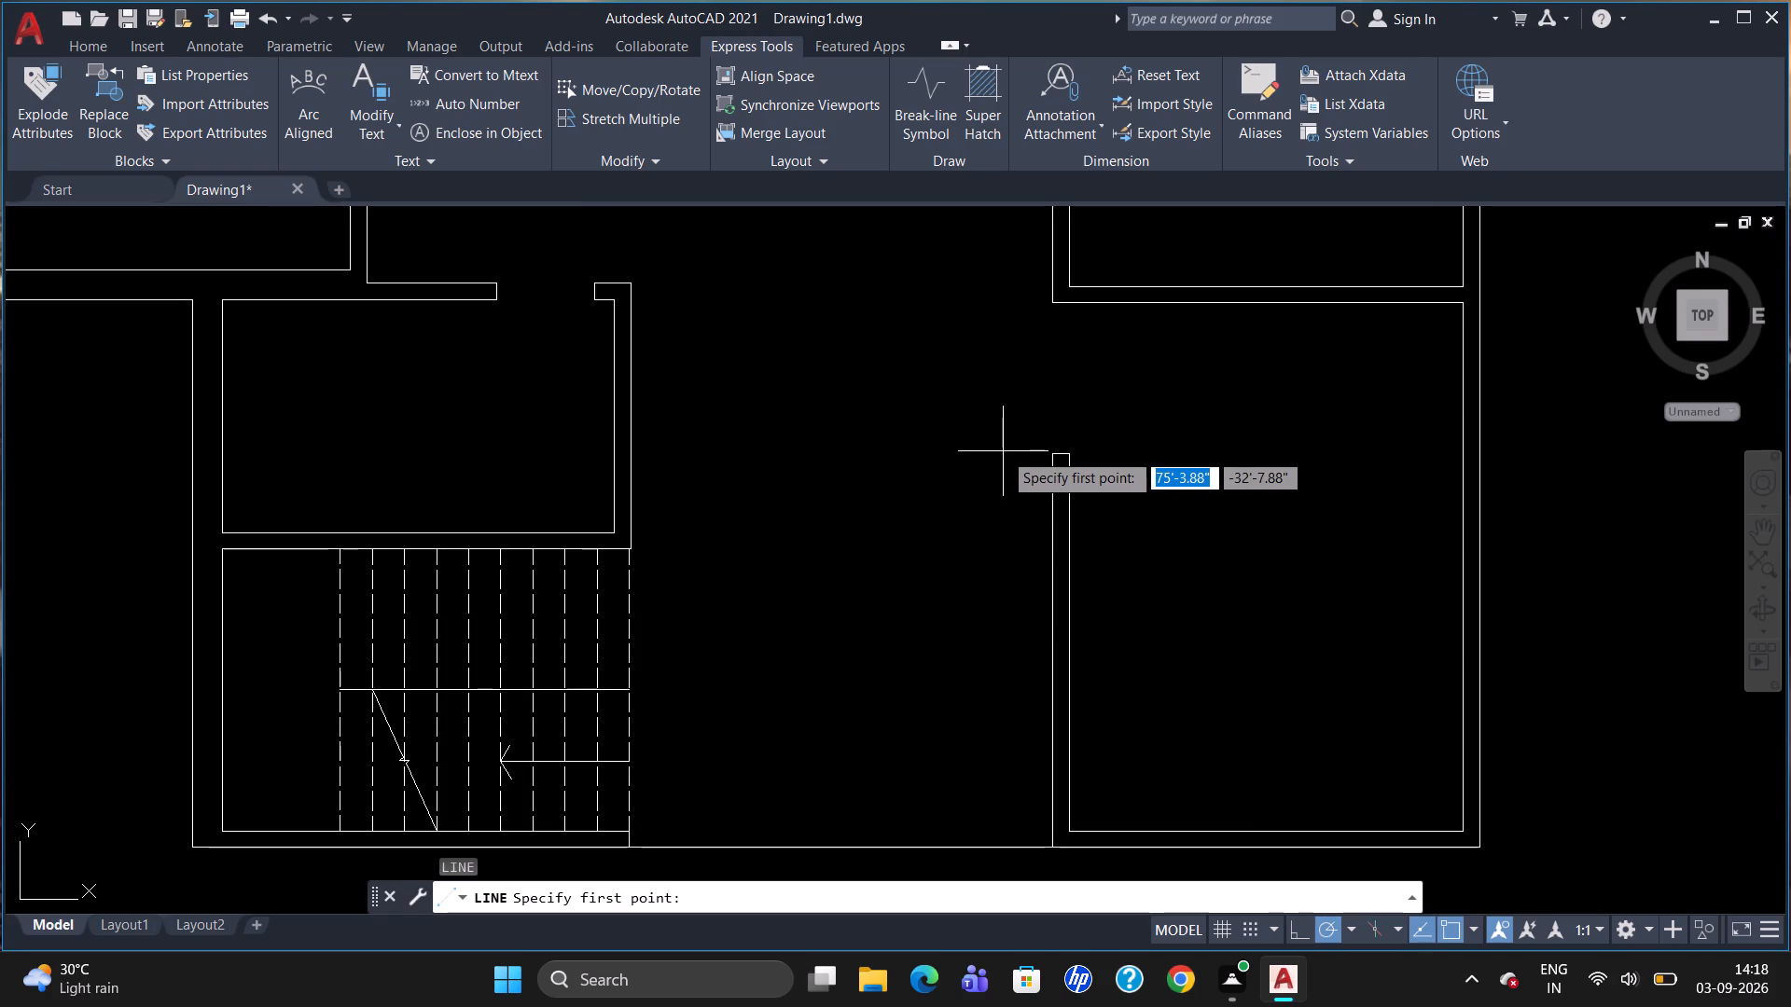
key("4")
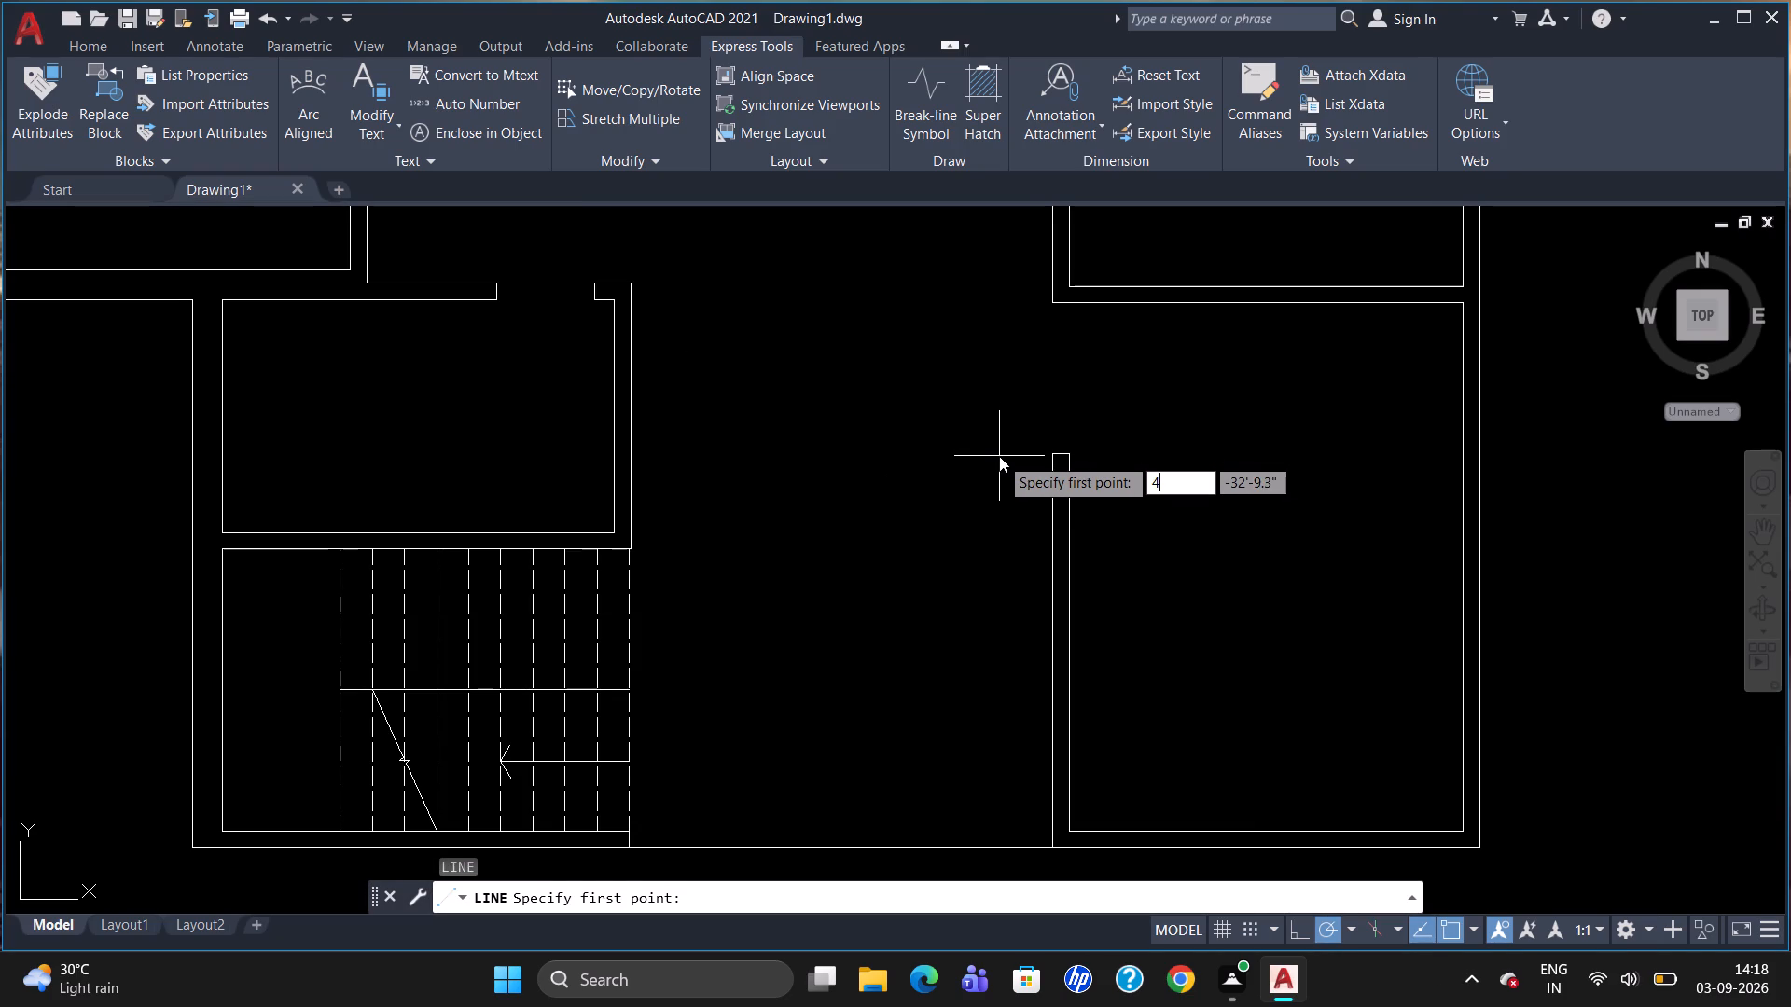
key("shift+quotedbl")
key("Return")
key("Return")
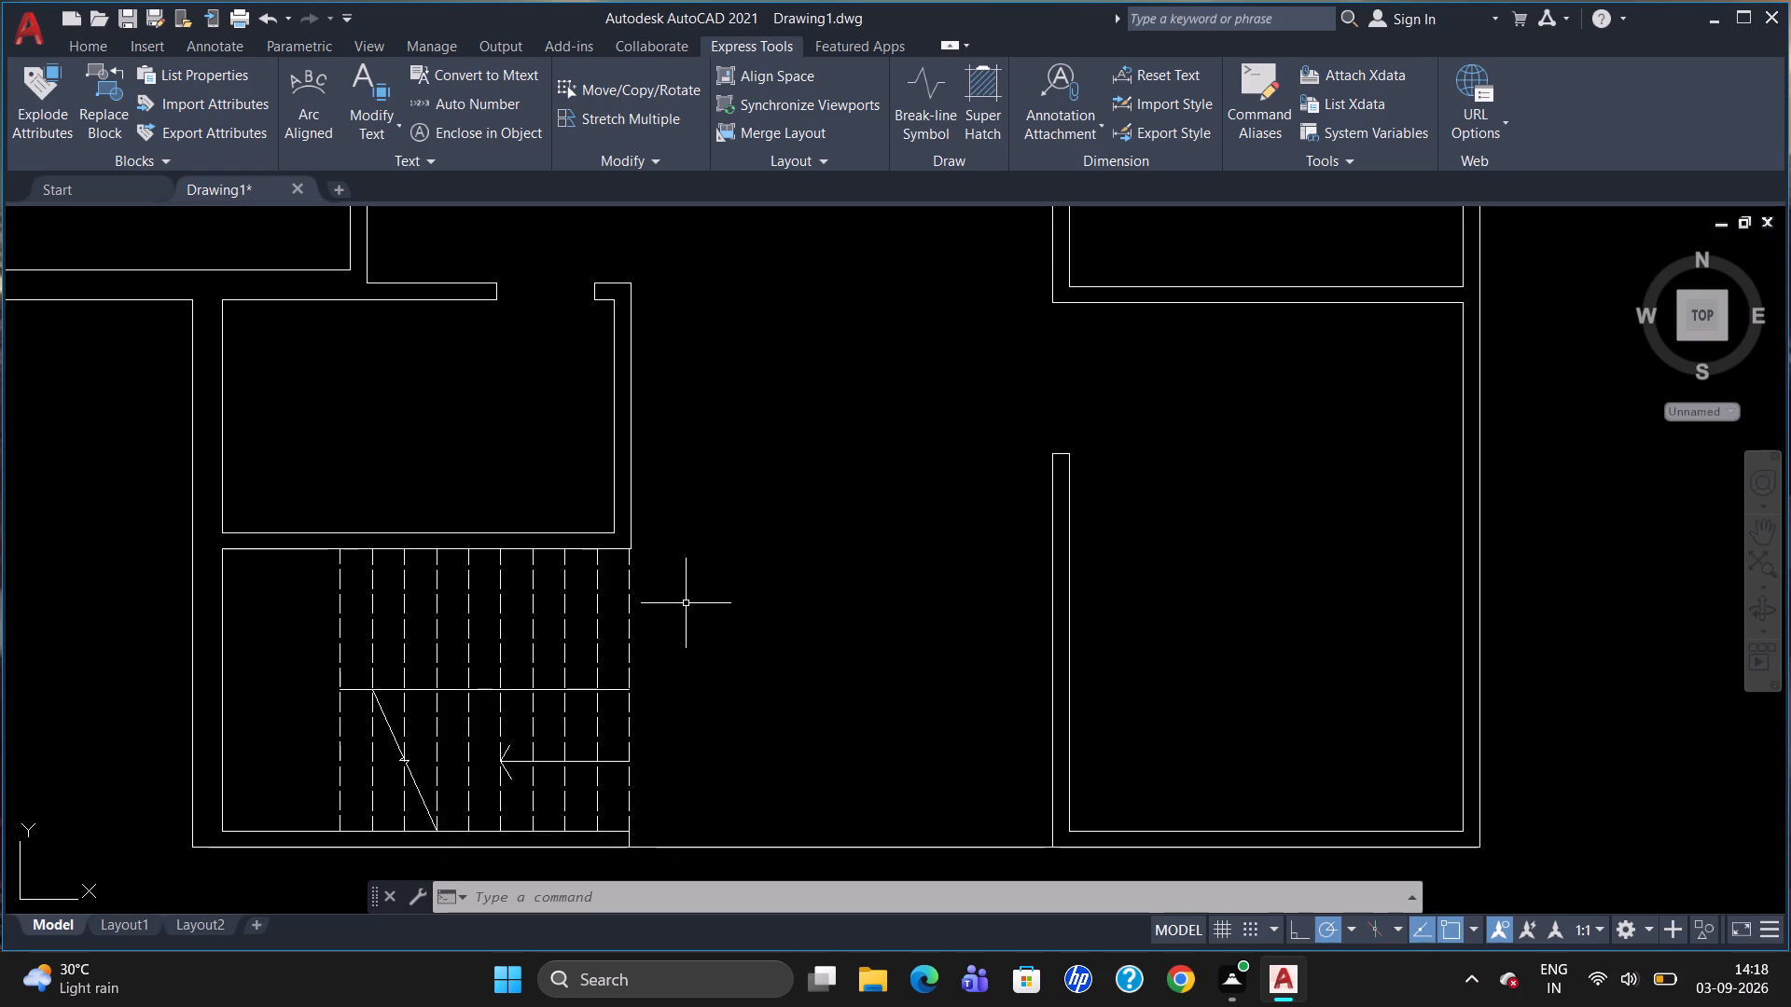
Draw a horizontal line about 10'-9" long from just below the free-standing east partition's north end, perpendicular to the small room's east wall.
key("l")
key("Return")
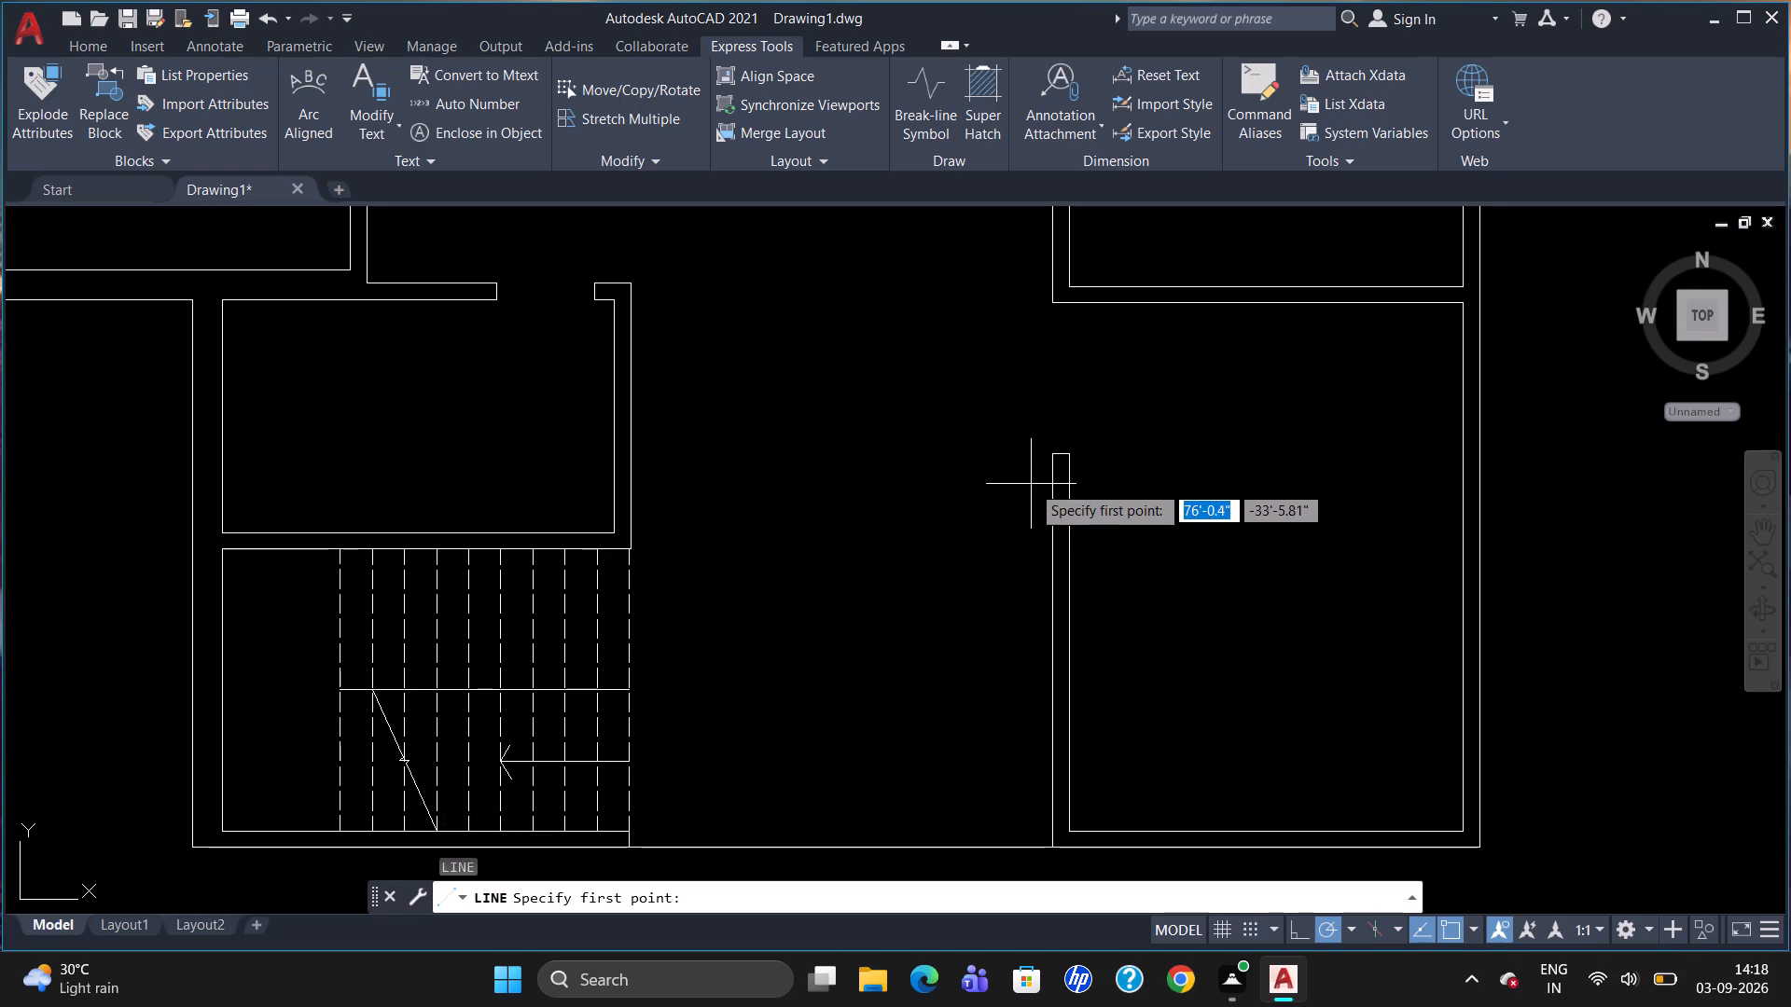
scroll(1041, 479, "up", 2)
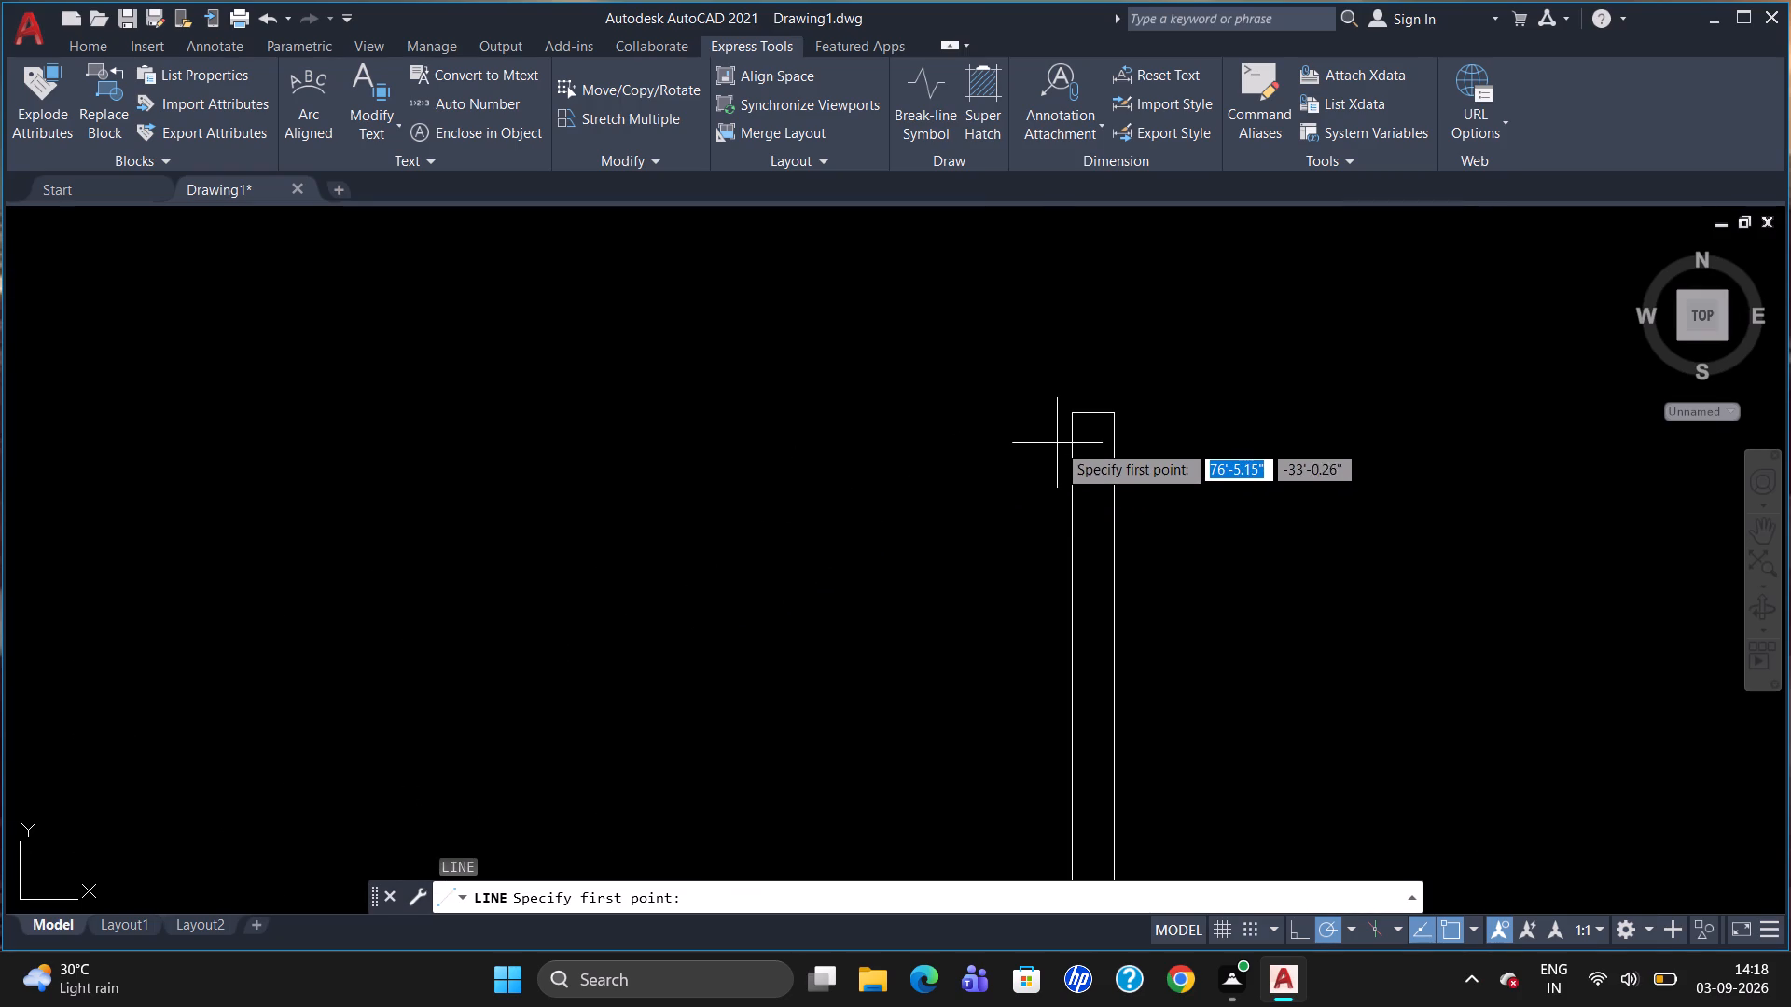
left_click(1066, 433)
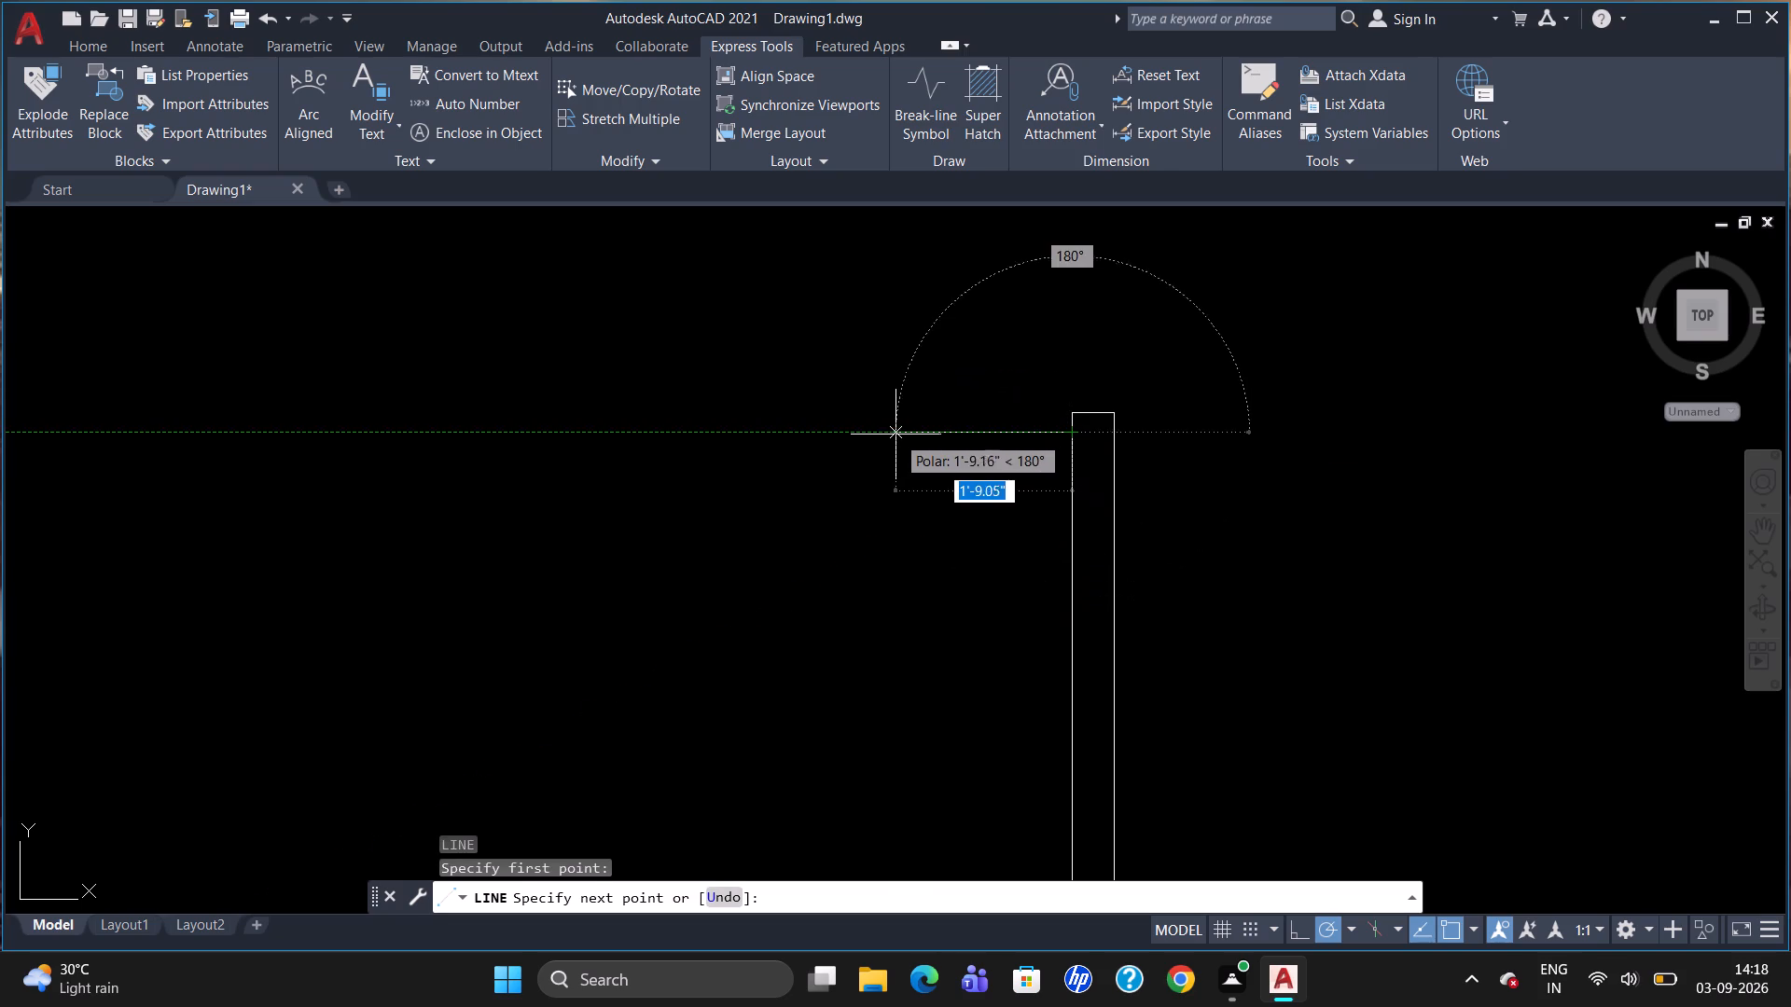
scroll(902, 435, "down", 1)
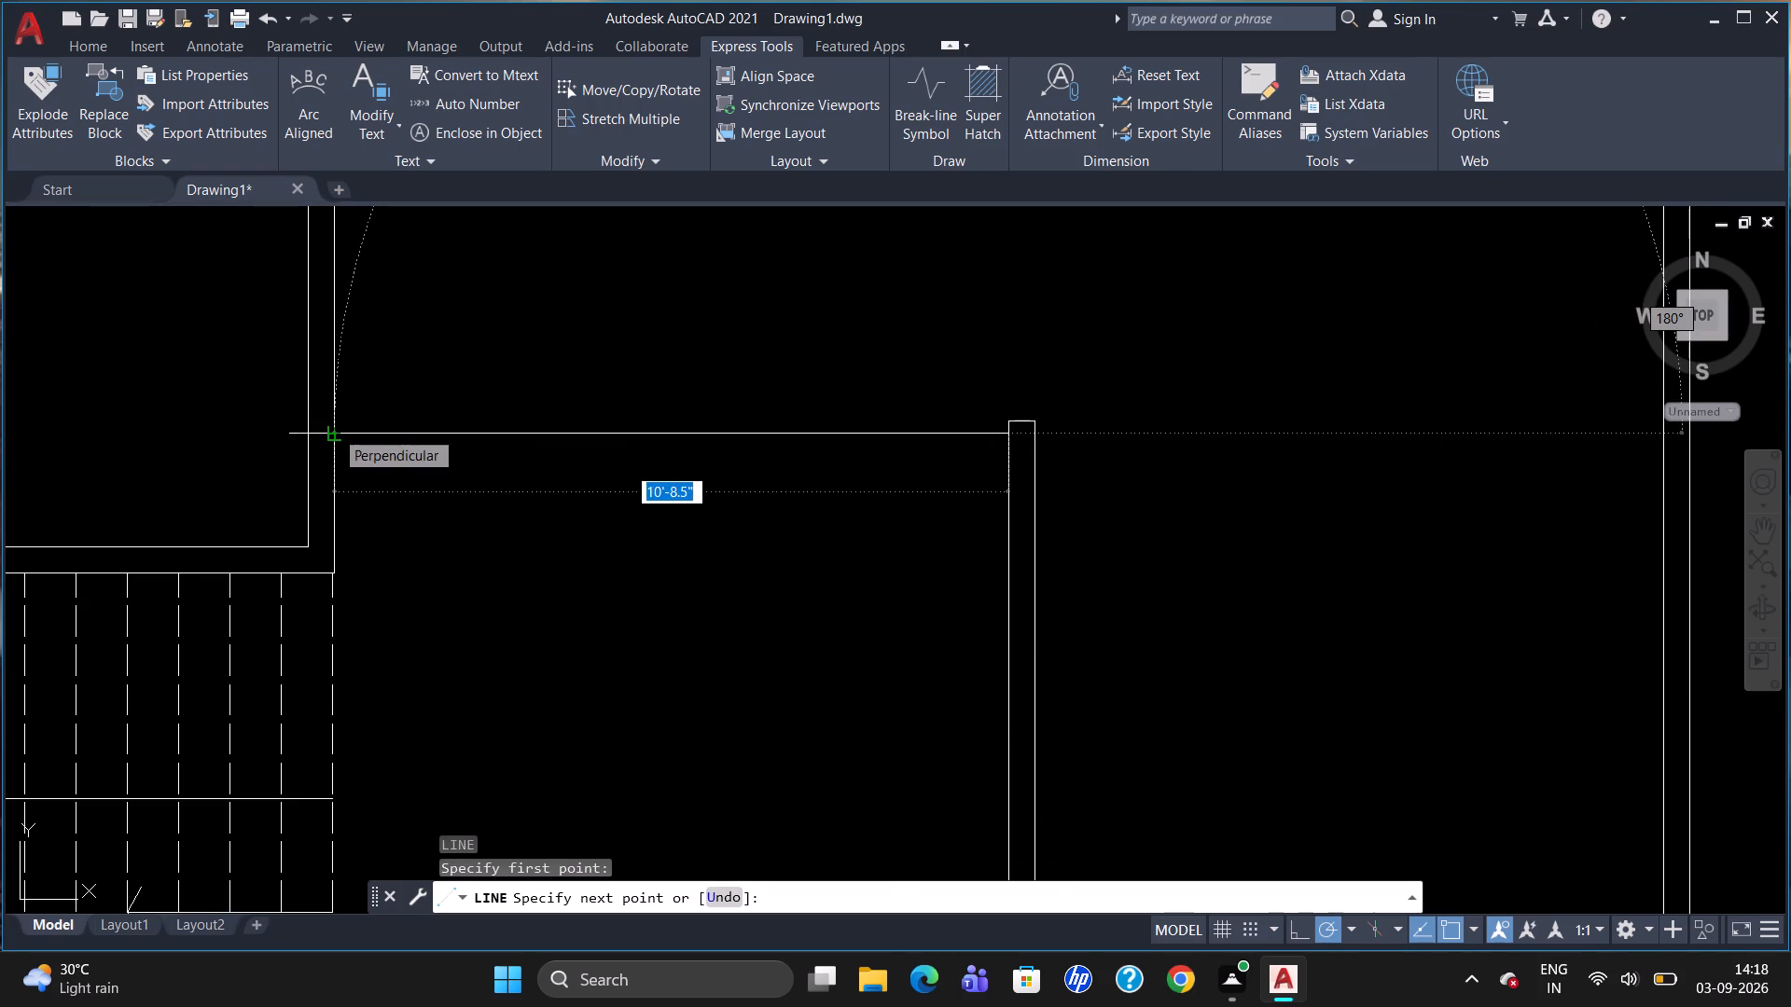
left_click(334, 429)
key("Escape")
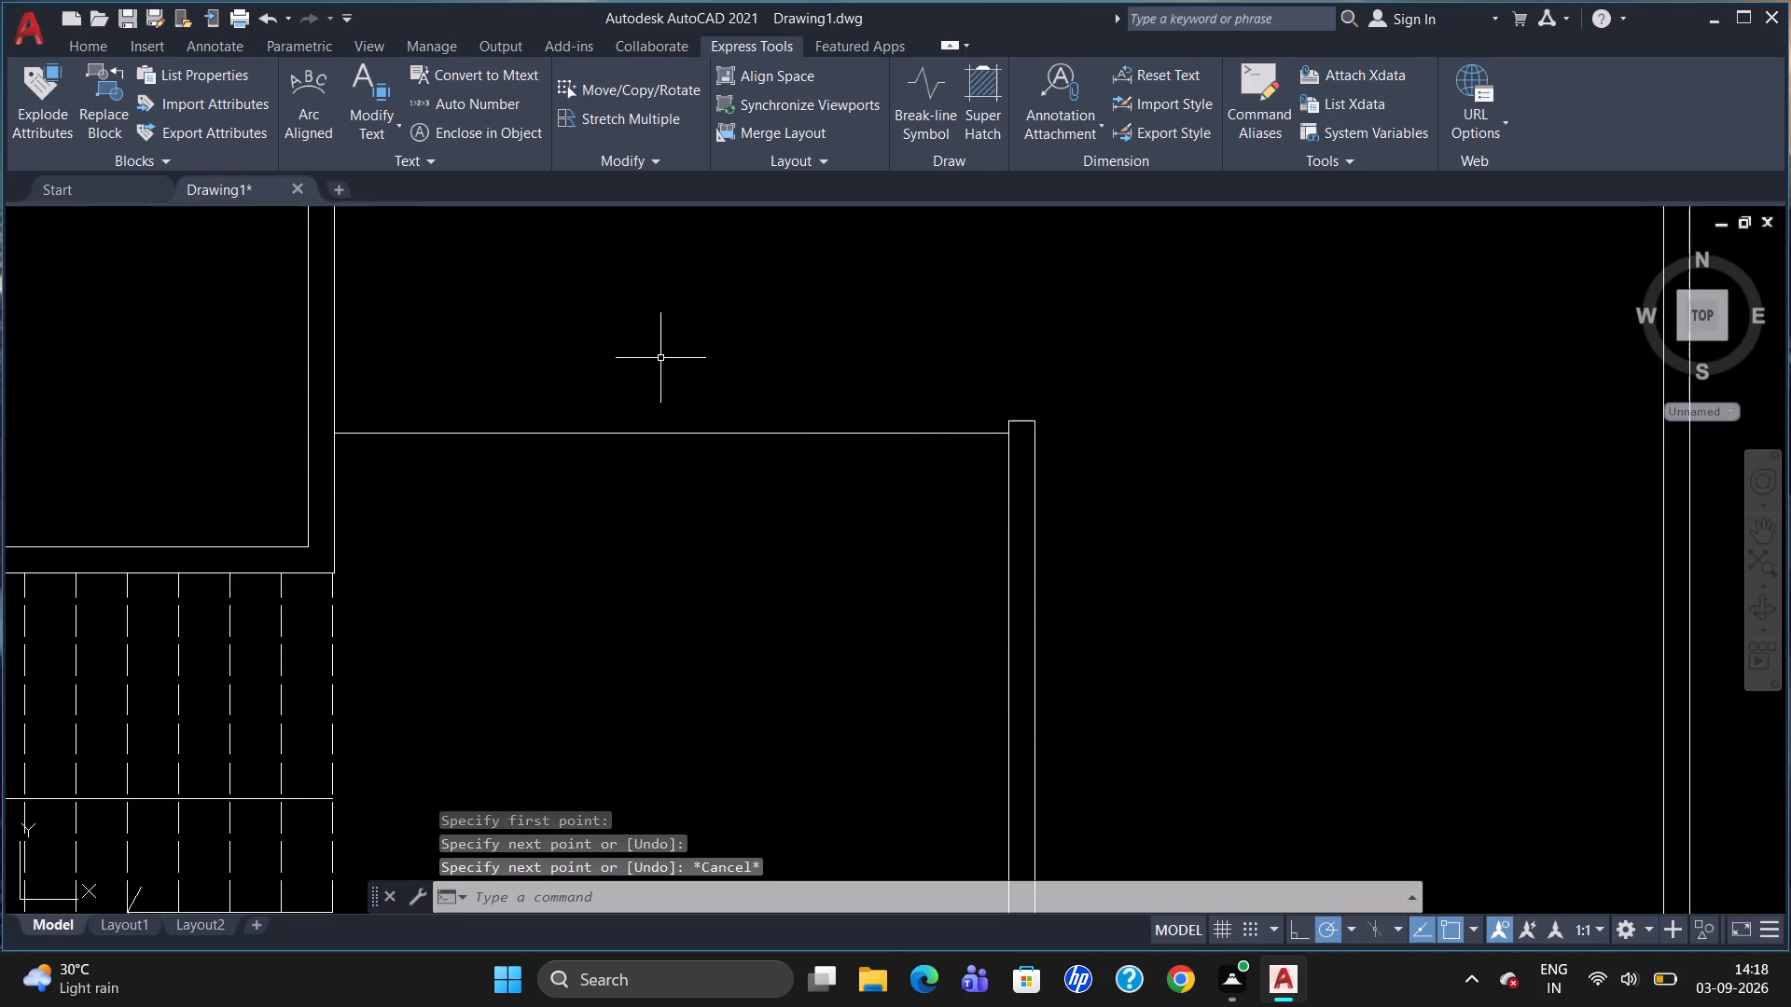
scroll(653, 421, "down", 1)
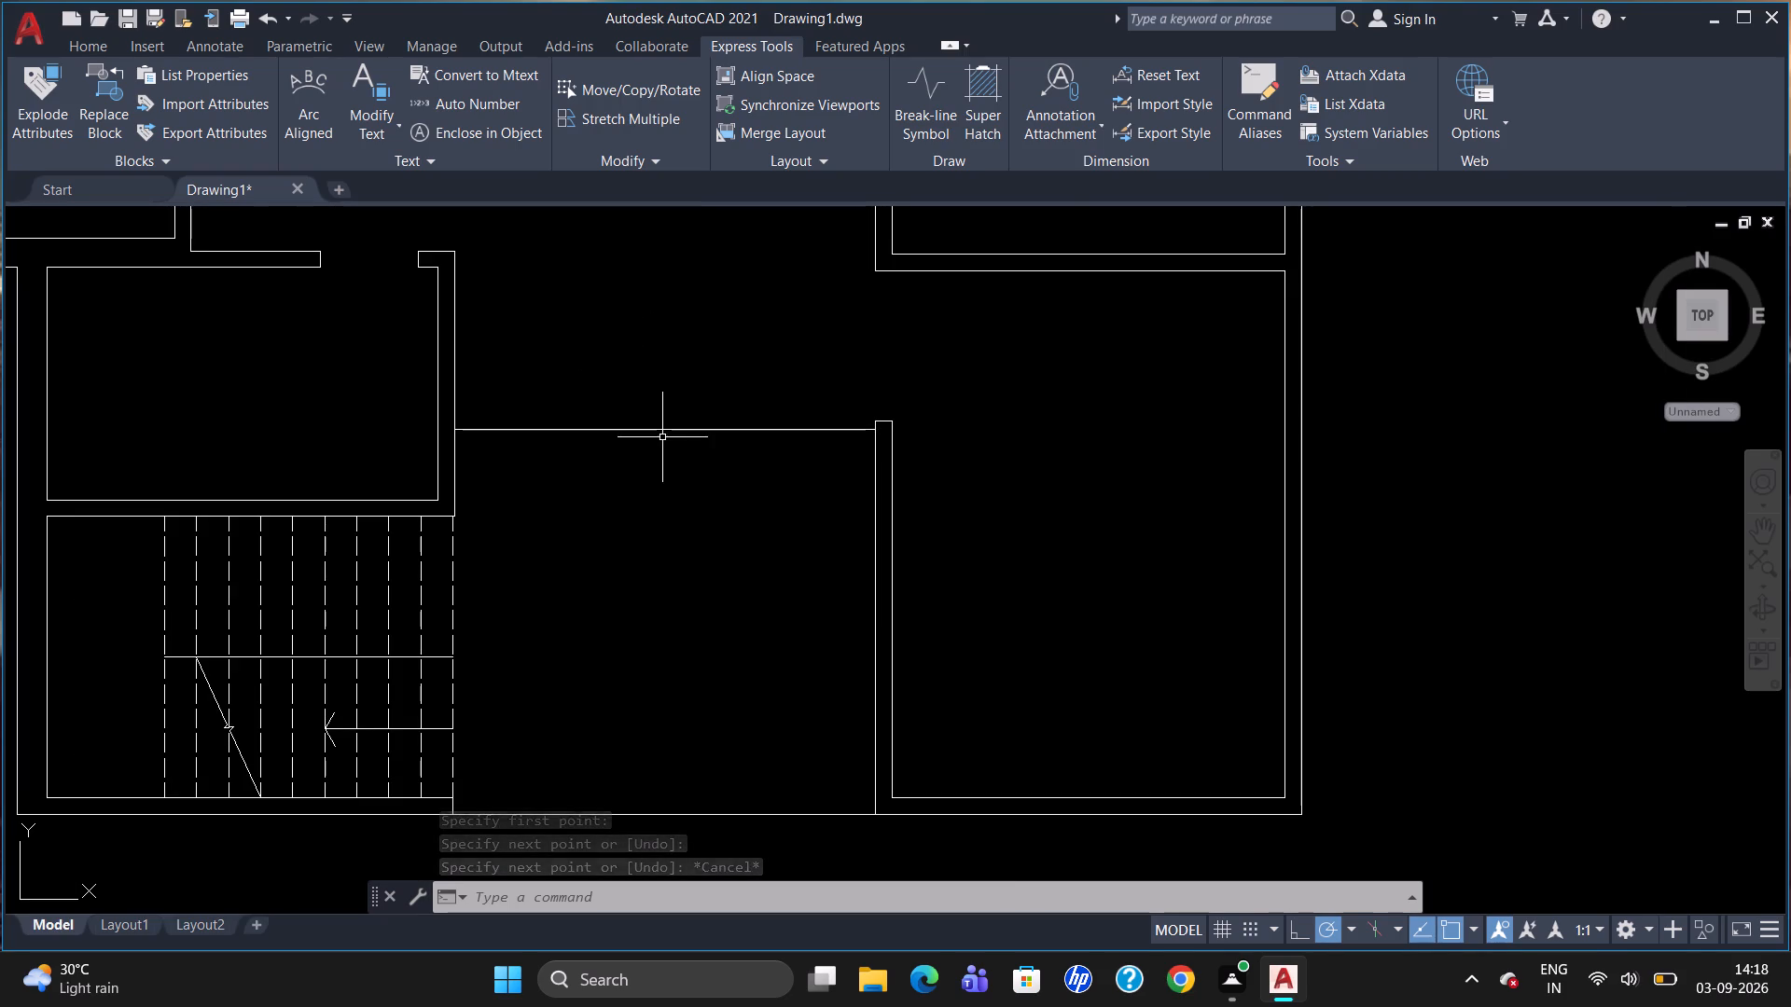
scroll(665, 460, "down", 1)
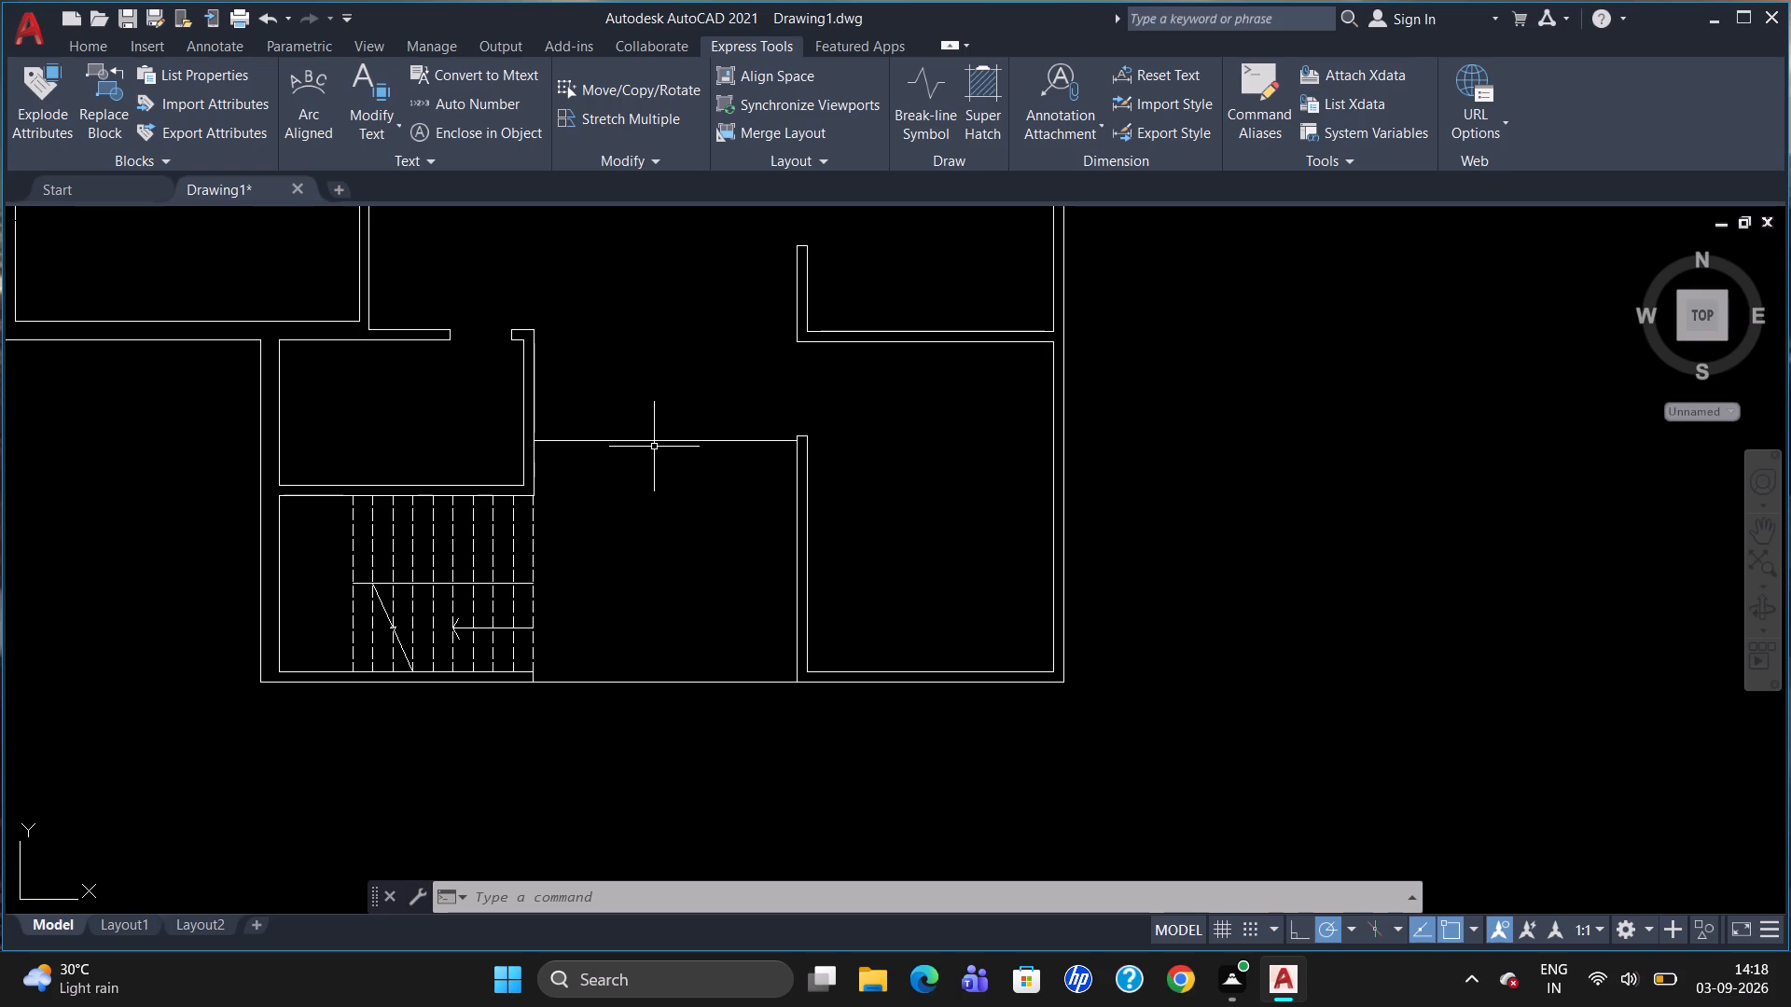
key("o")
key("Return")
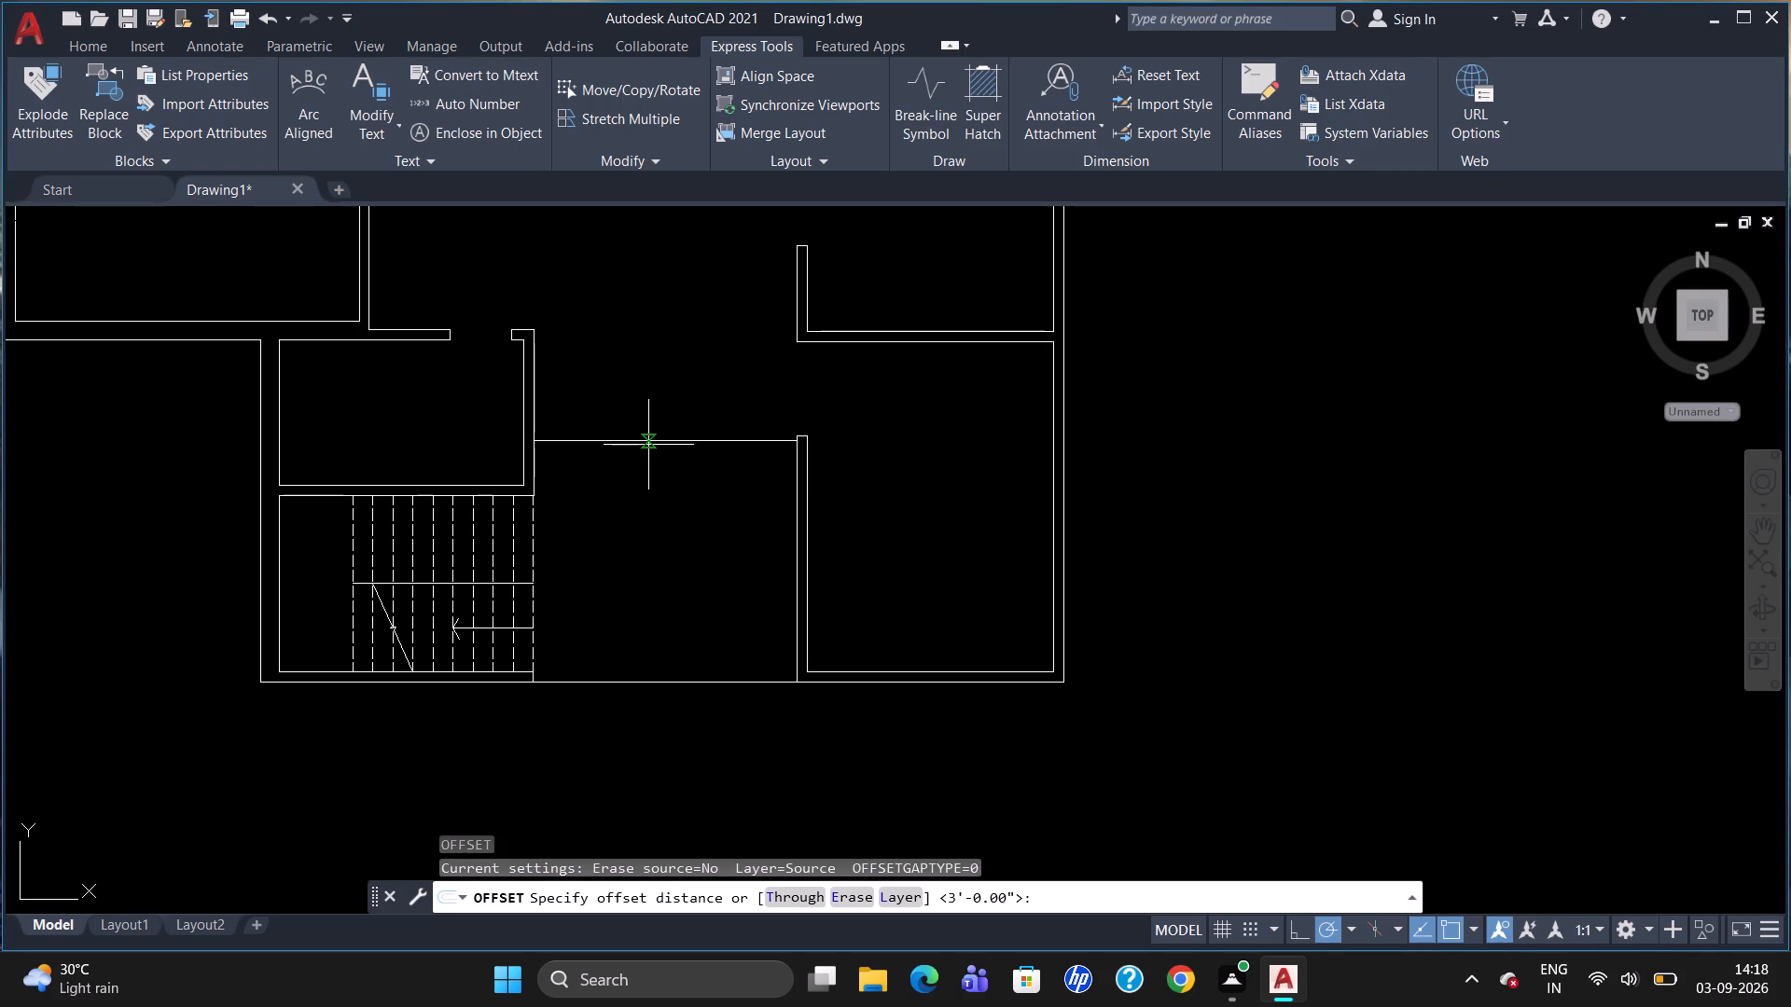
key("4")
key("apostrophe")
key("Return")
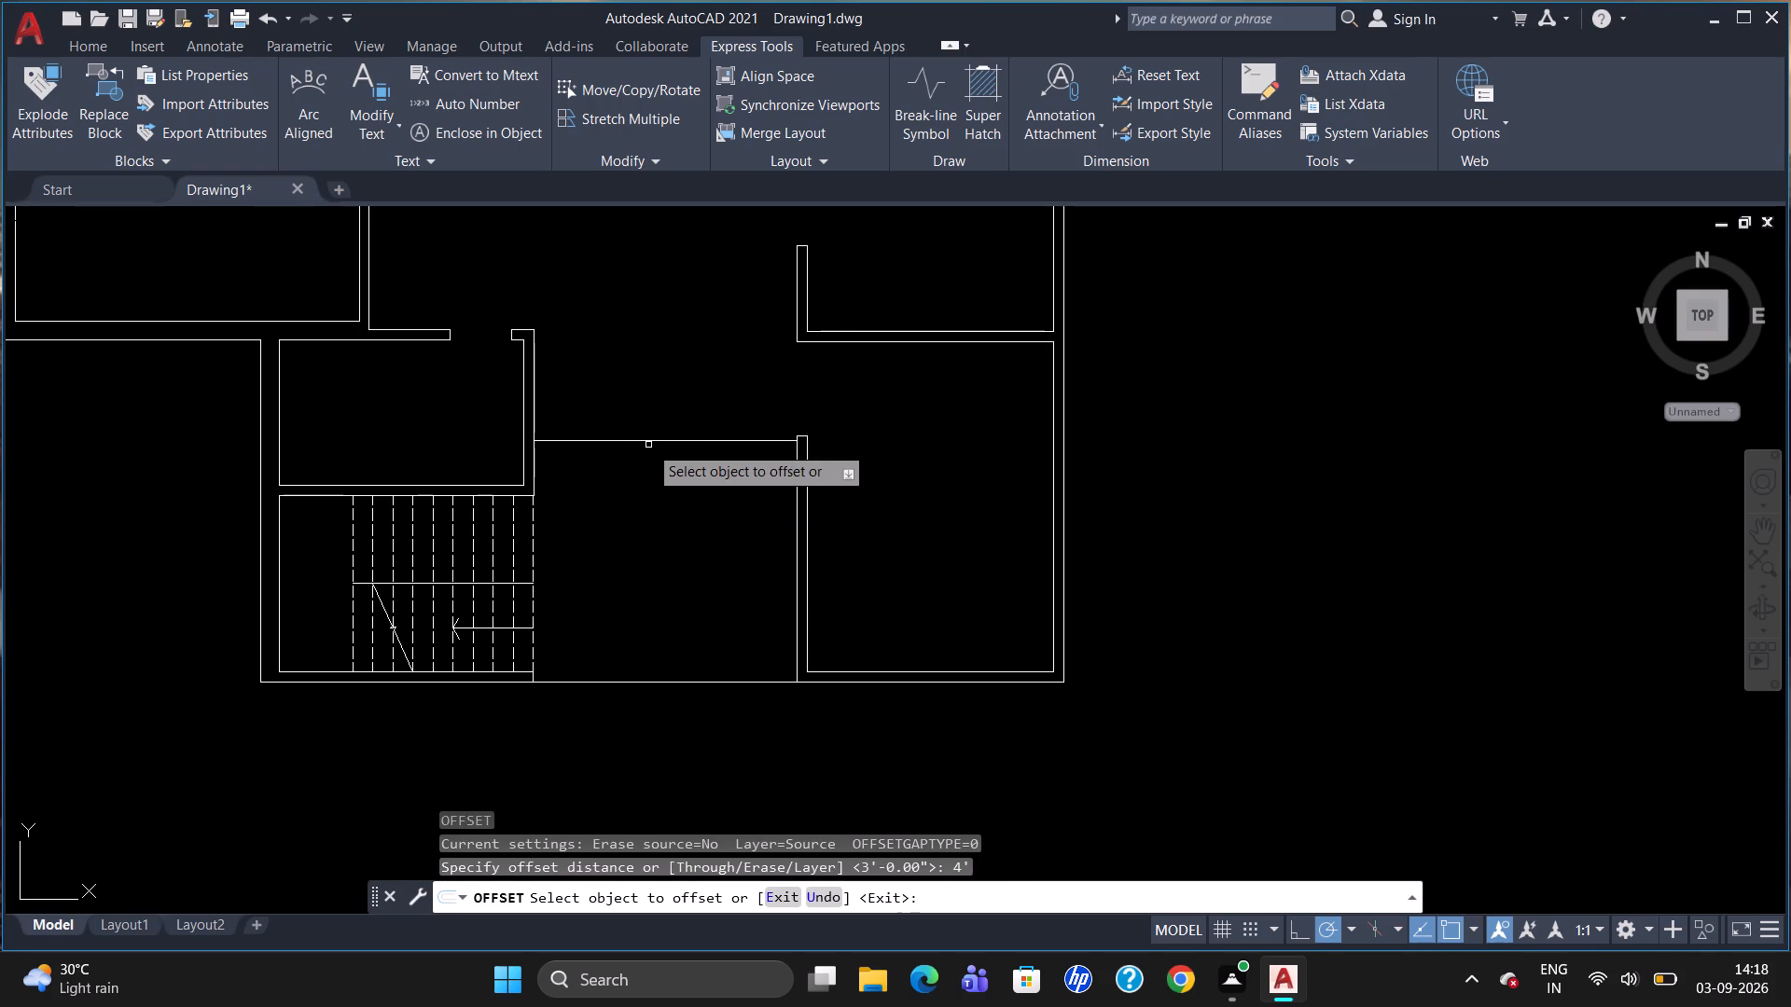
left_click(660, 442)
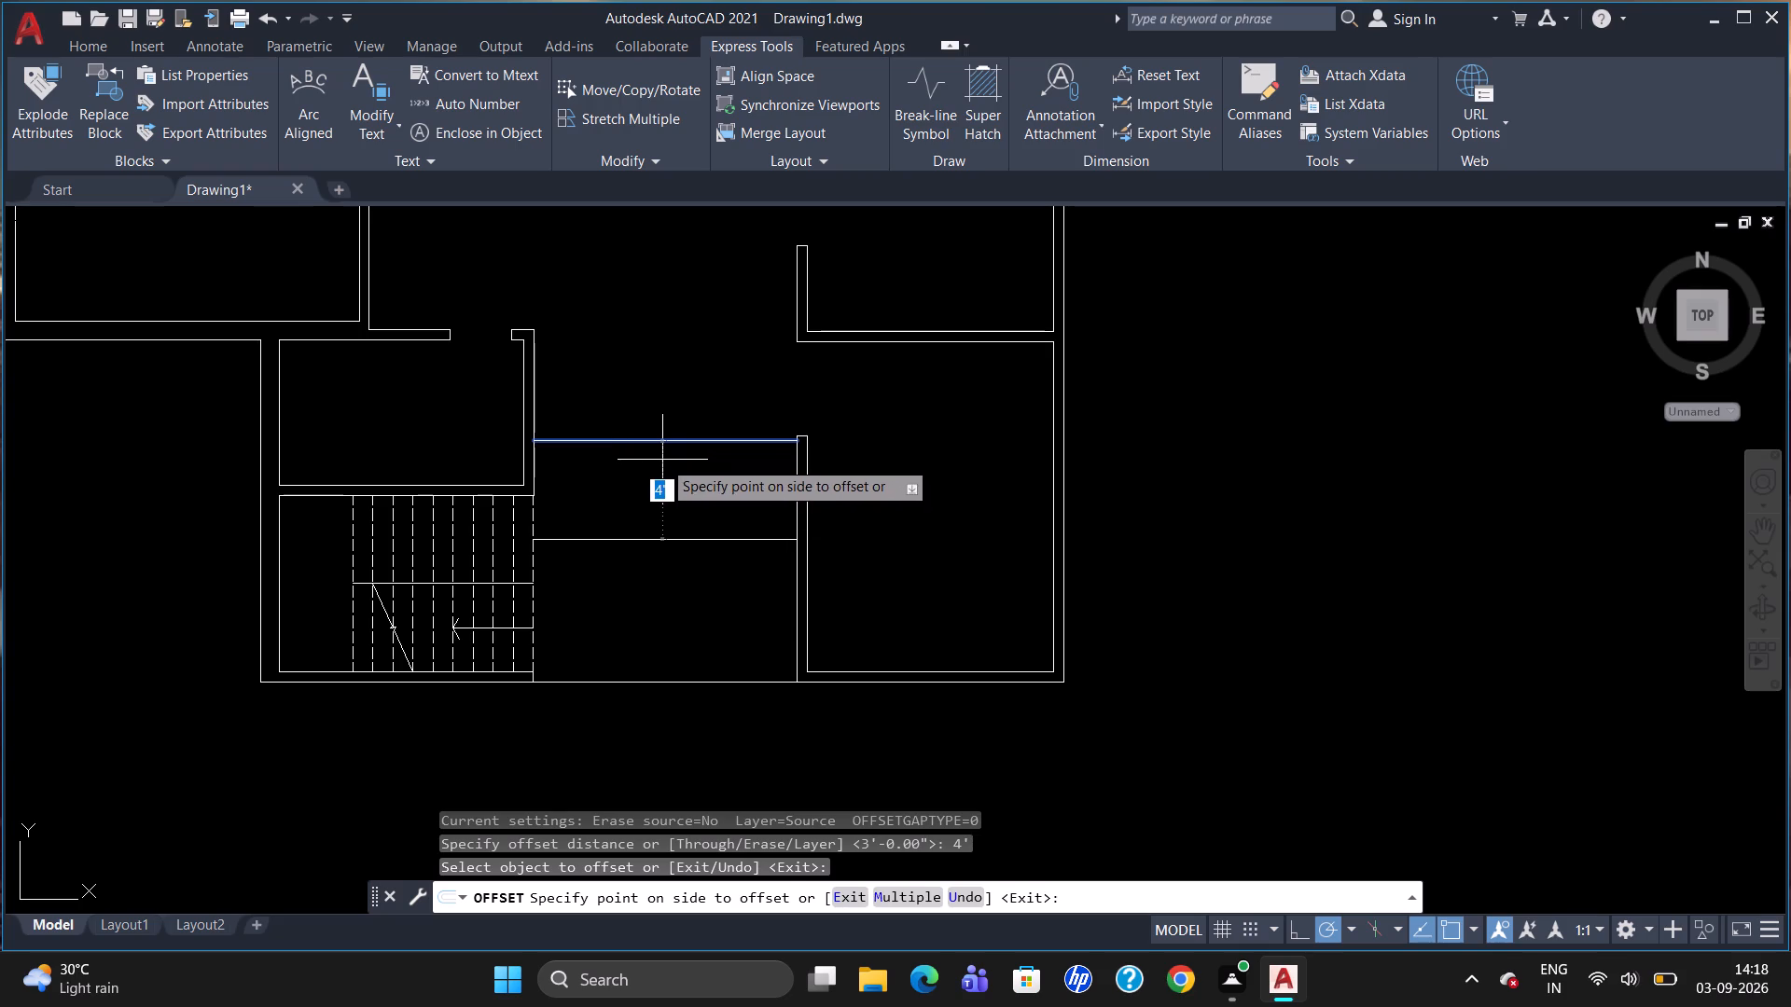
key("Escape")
Offset the entrance area's horizontal line by 4" to both north and south, and erase the northern copy to leave a double-line partition.
key("o")
key("Return")
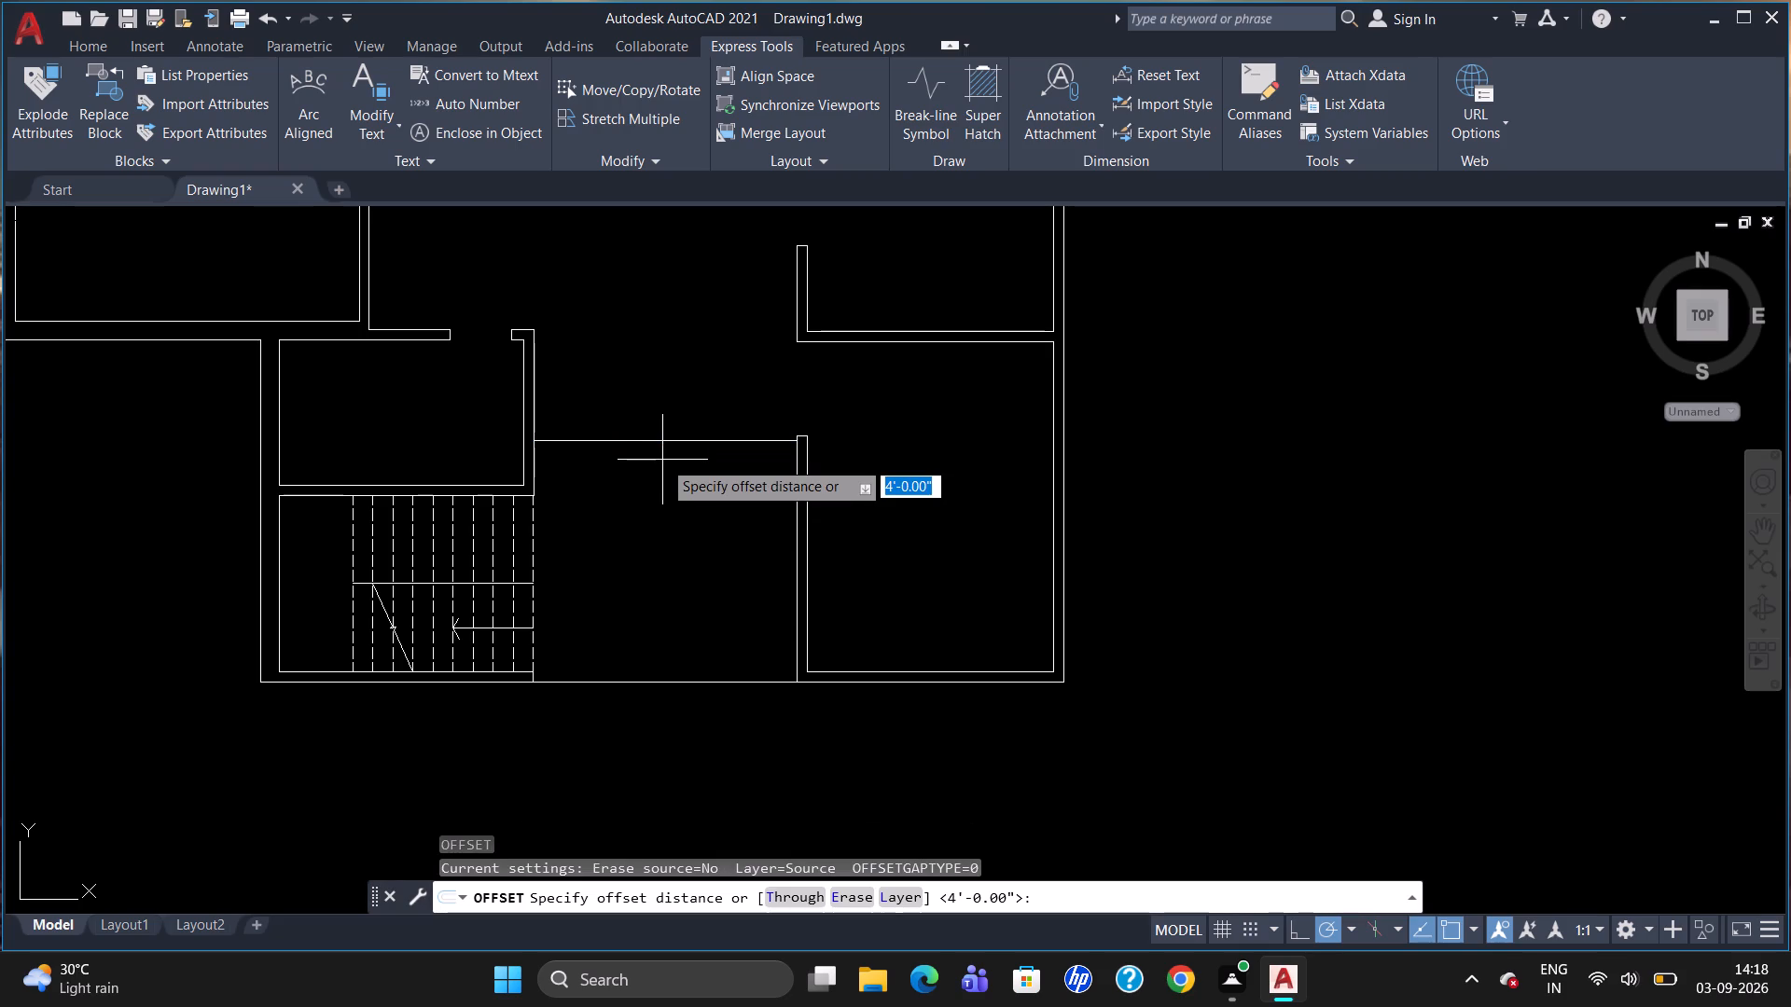
key("4")
key("shift+quotedbl")
key("Return")
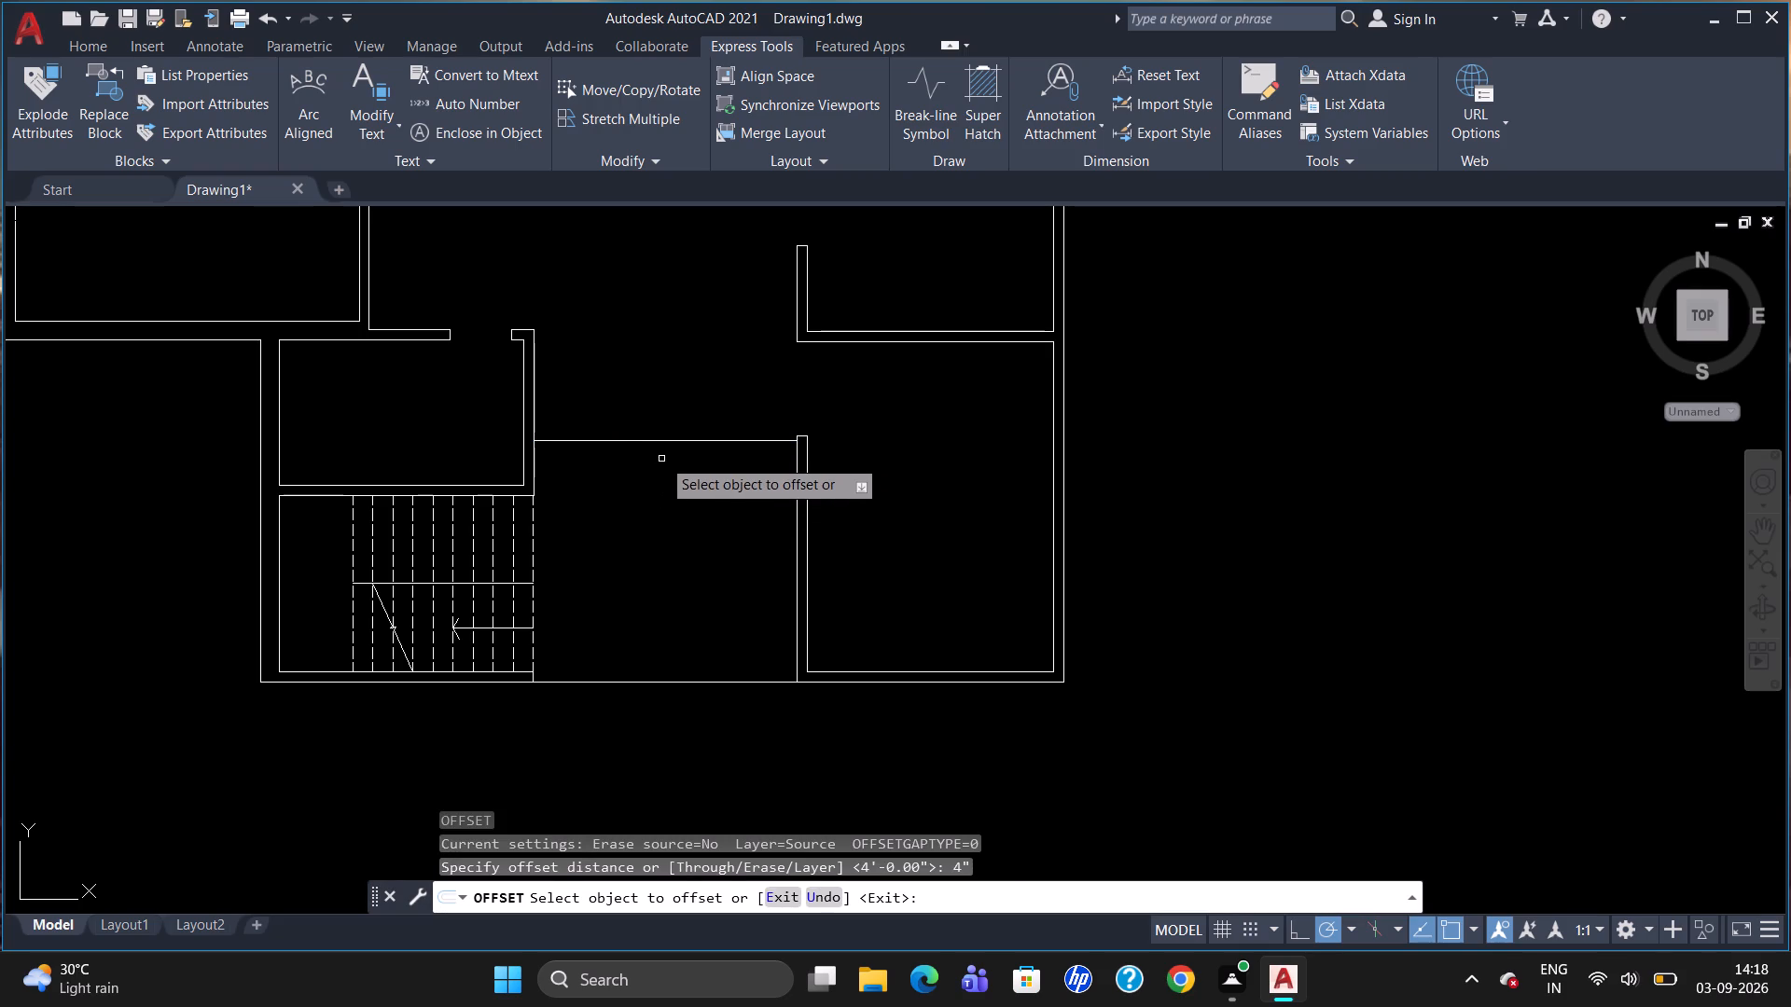
left_click(665, 439)
left_click(671, 453)
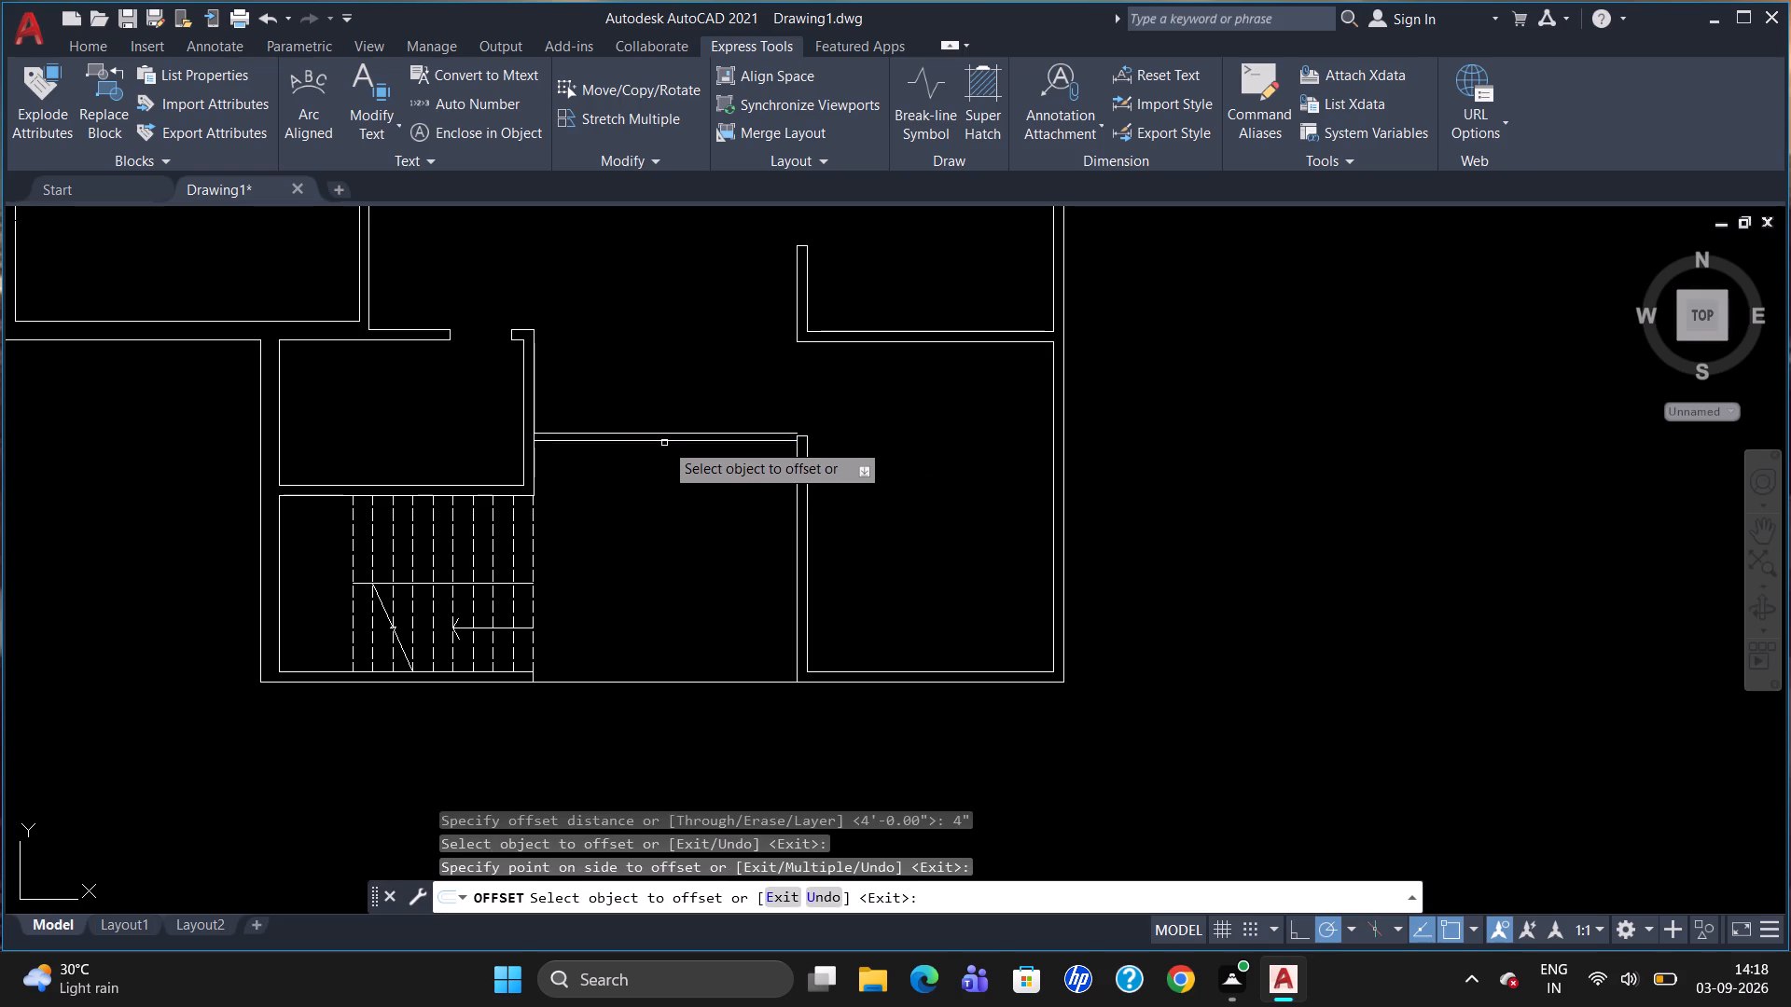
left_click(665, 441)
left_click(670, 454)
key("Escape")
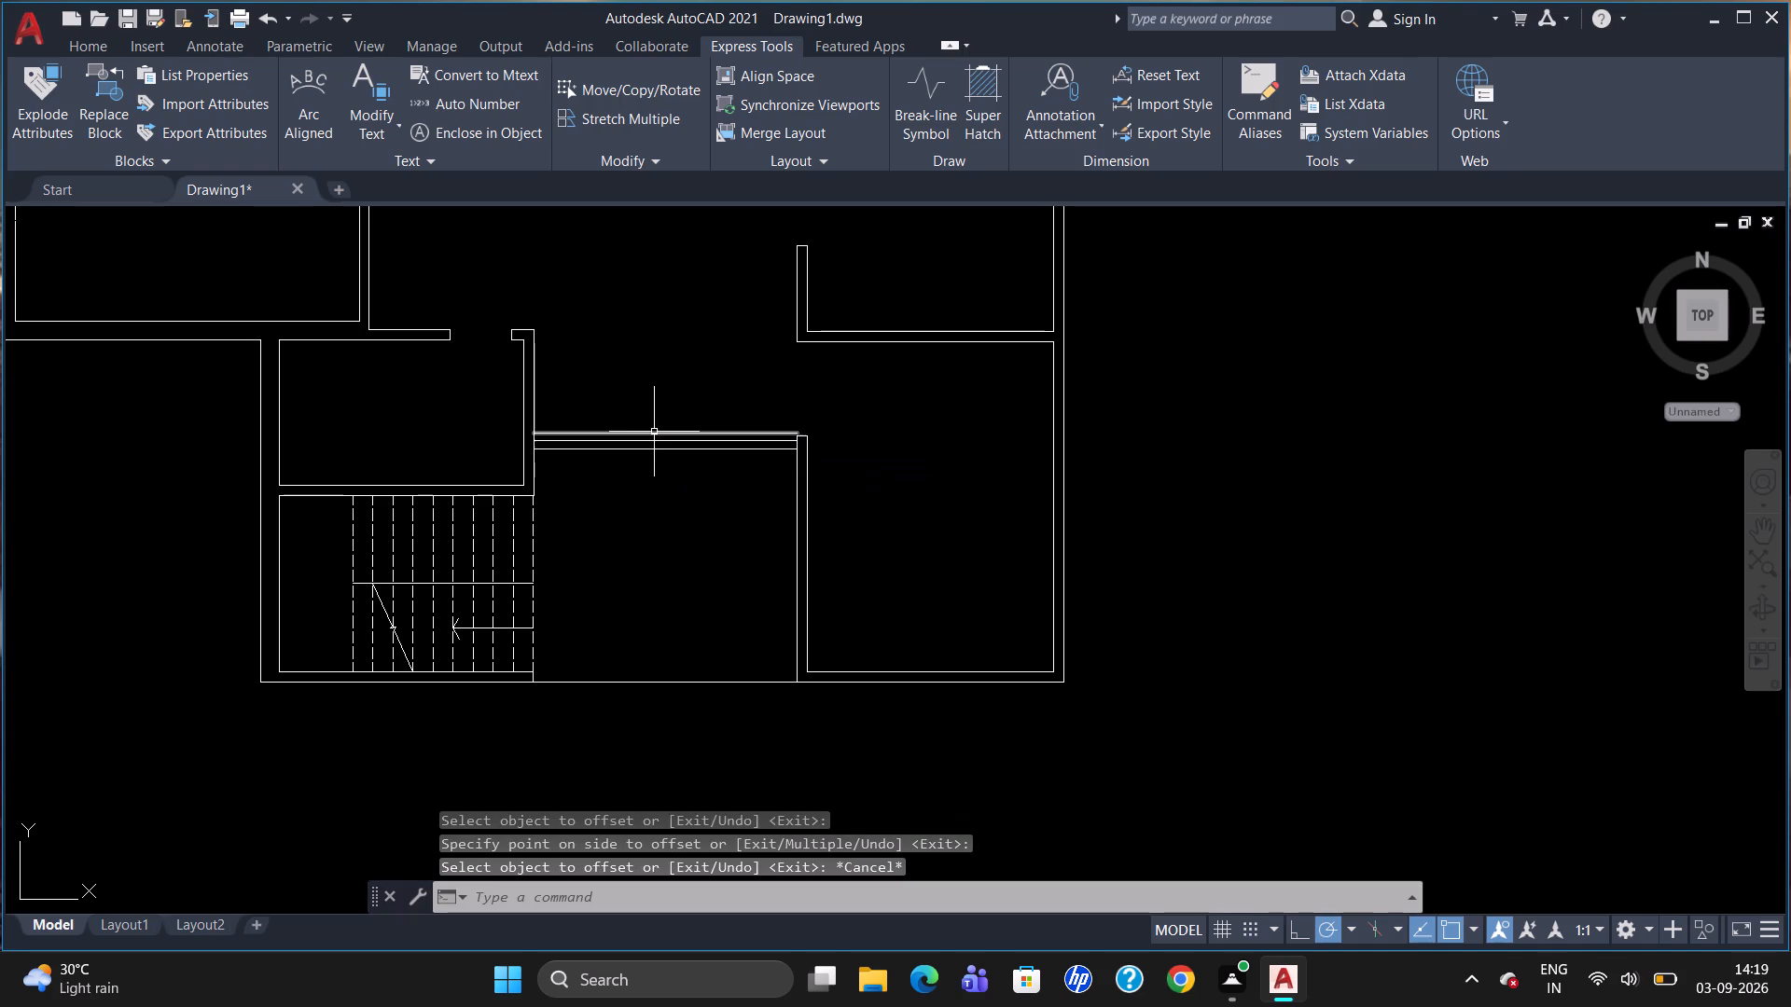
left_click(656, 431)
key("Delete")
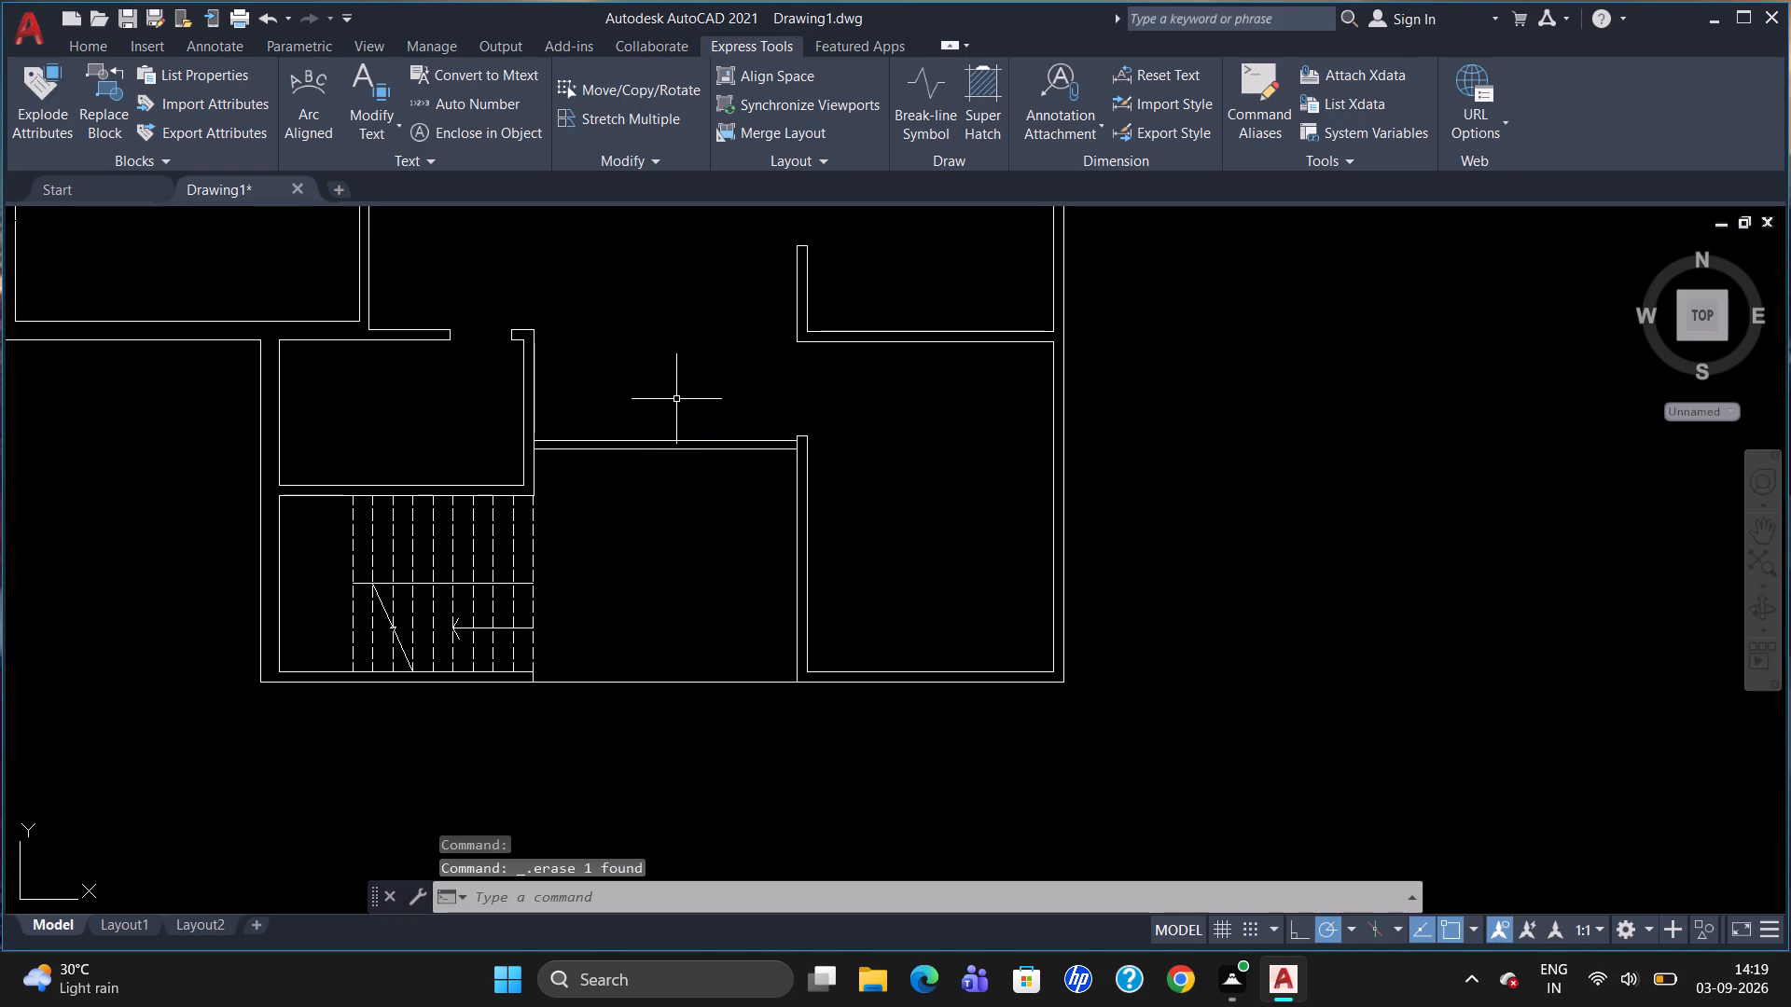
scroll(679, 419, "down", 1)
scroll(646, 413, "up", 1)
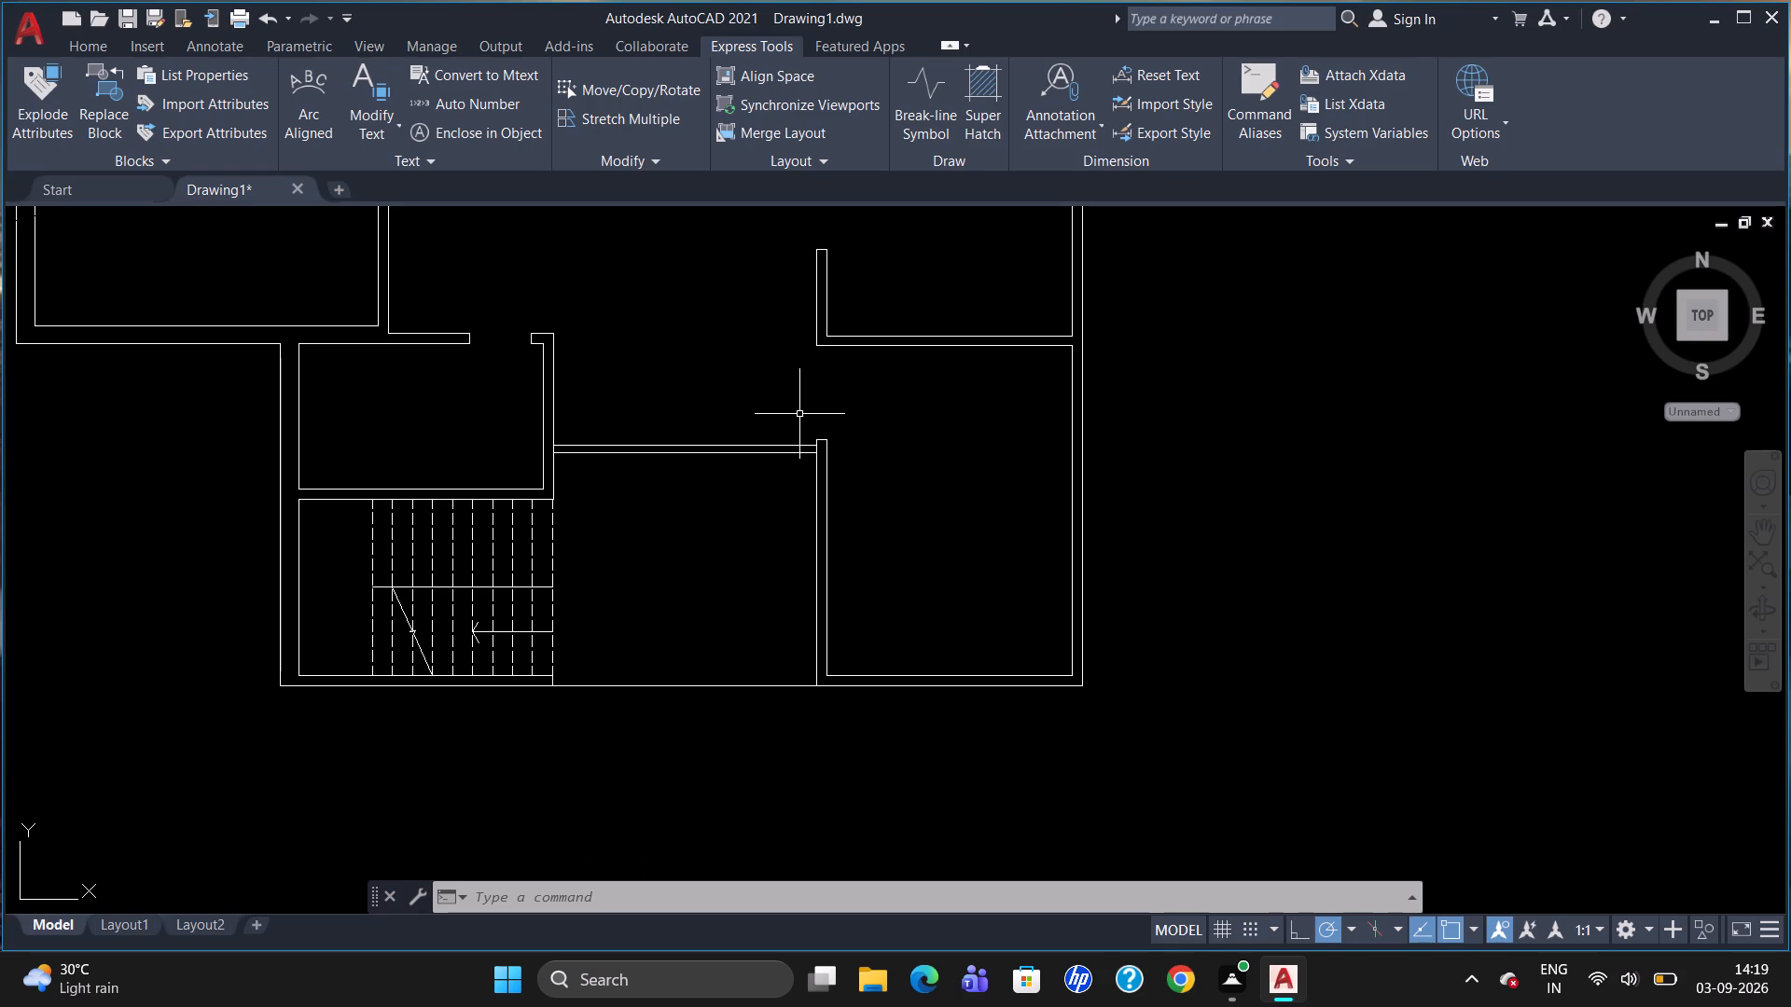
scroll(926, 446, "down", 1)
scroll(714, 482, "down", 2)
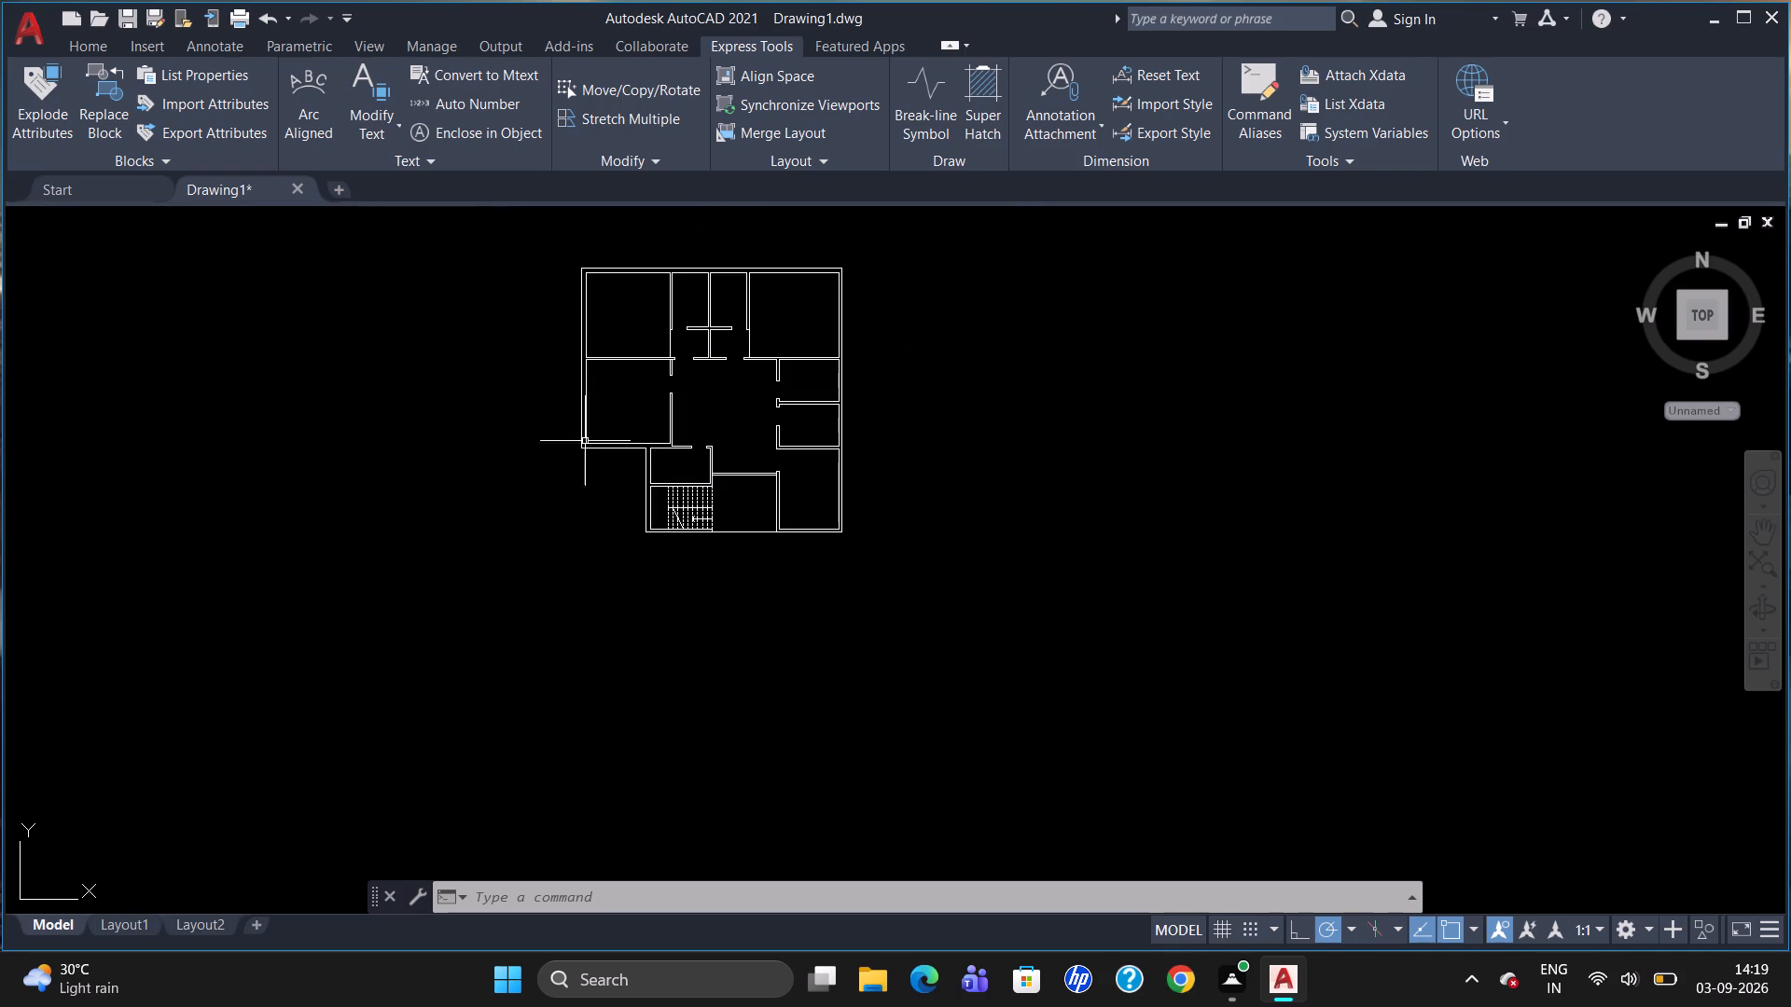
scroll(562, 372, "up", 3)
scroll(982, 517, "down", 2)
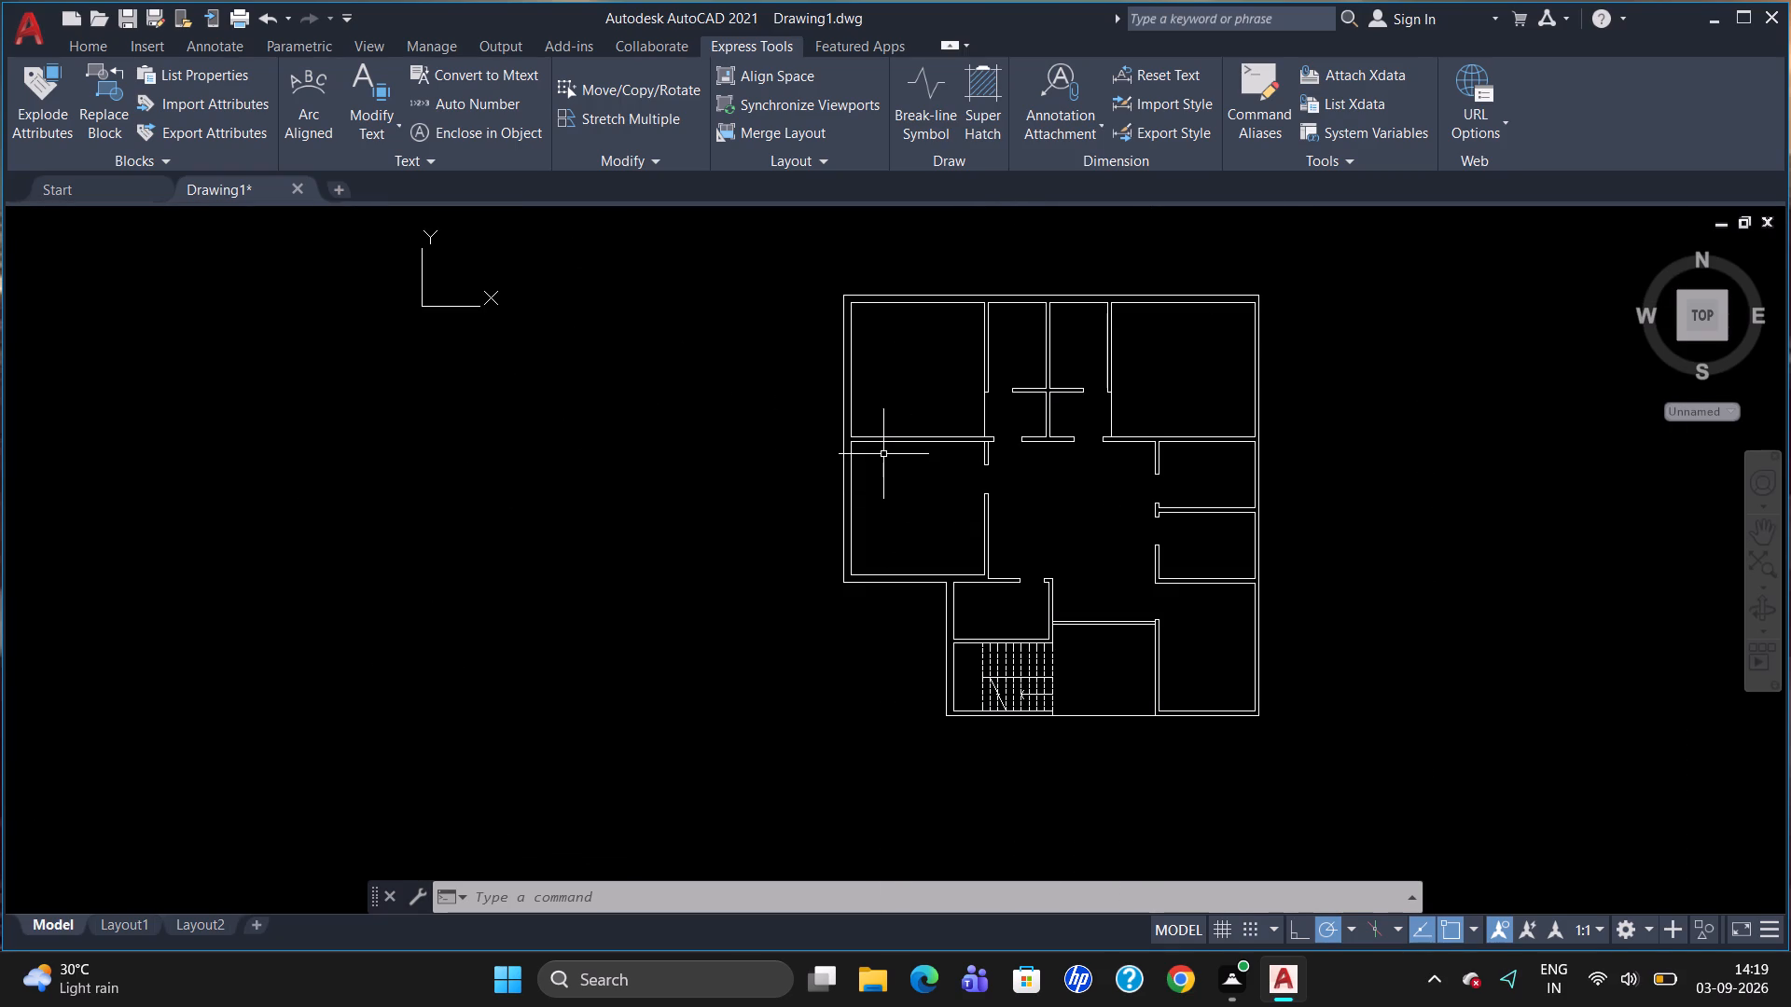
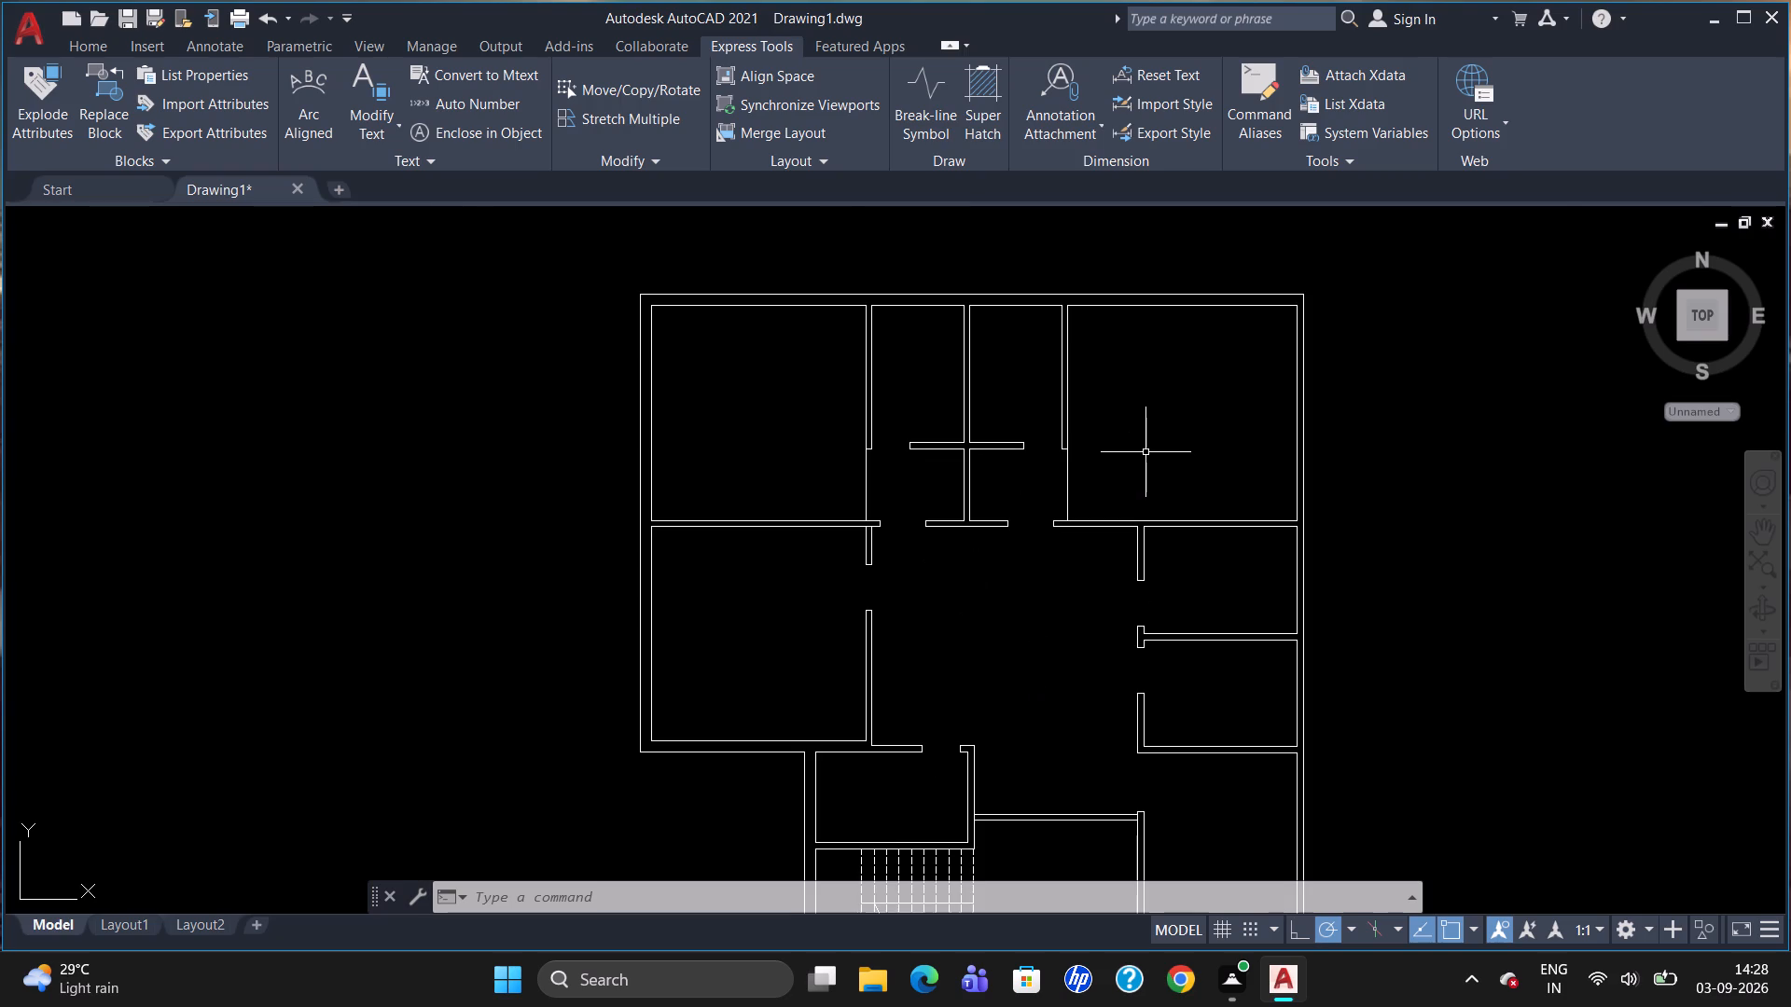
Insert the Door - Imperial block from the architectural tool palette in the empty space left of the floor plan.
scroll(862, 437, "up", 1)
scroll(868, 458, "down", 1)
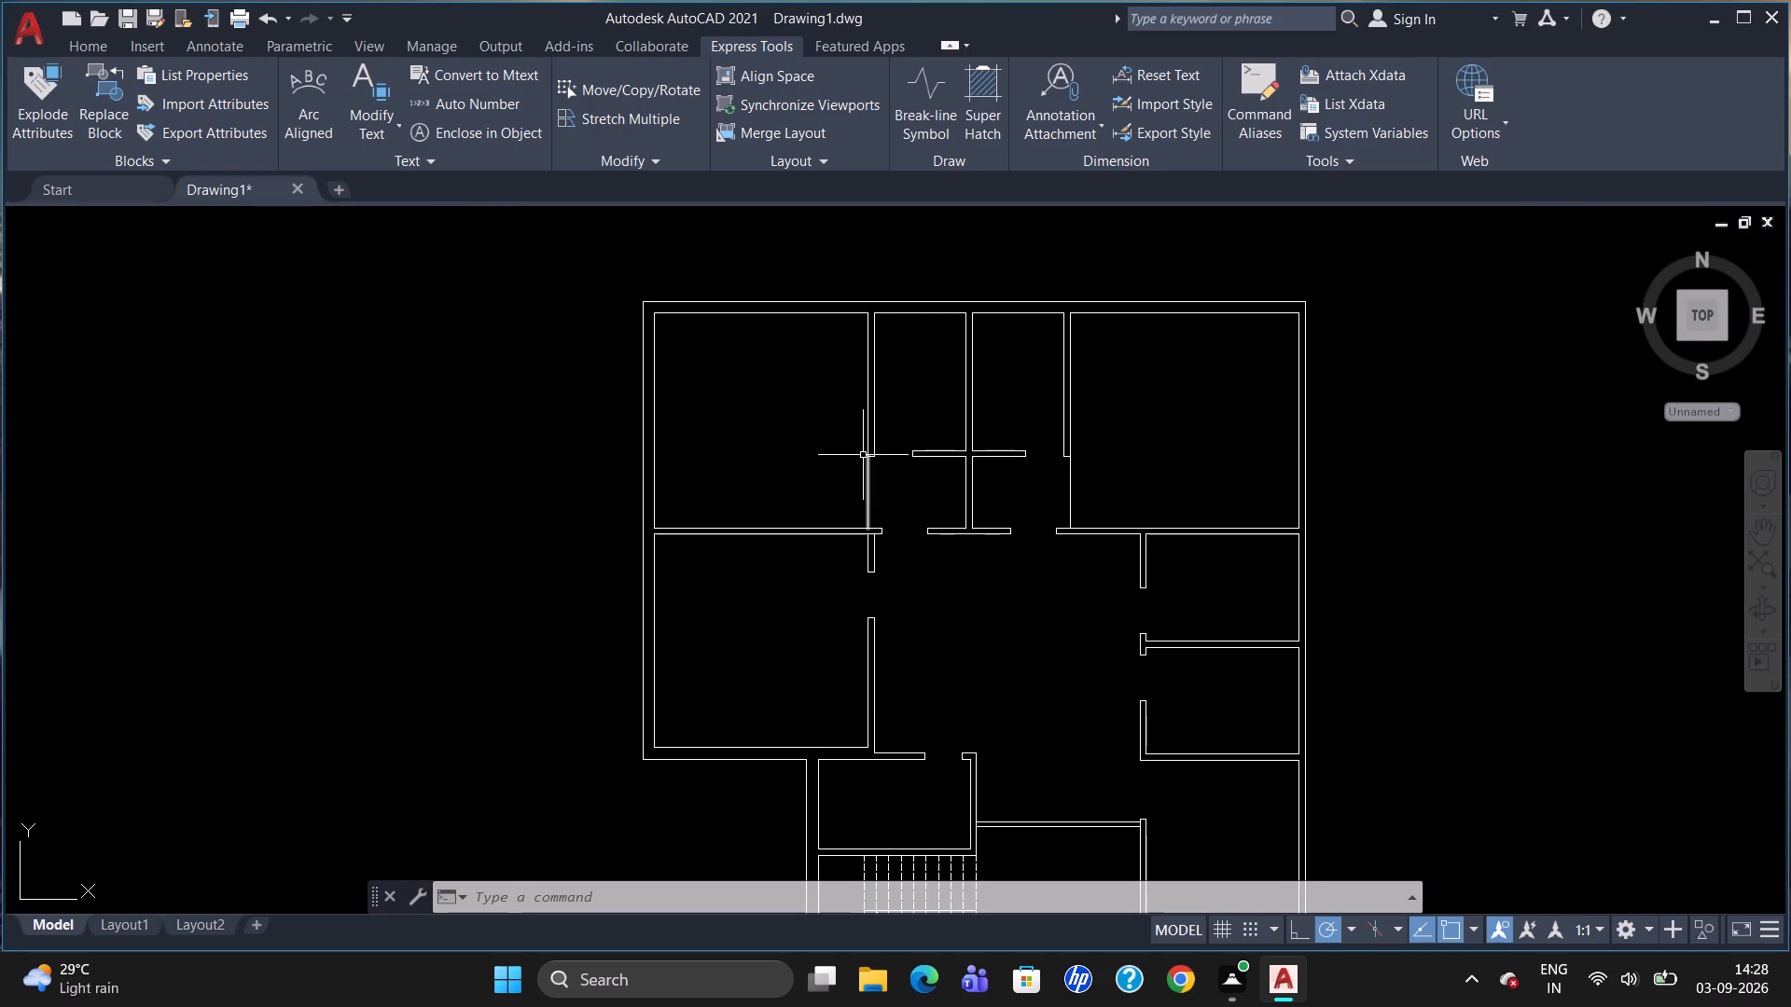
key("ctrl+3")
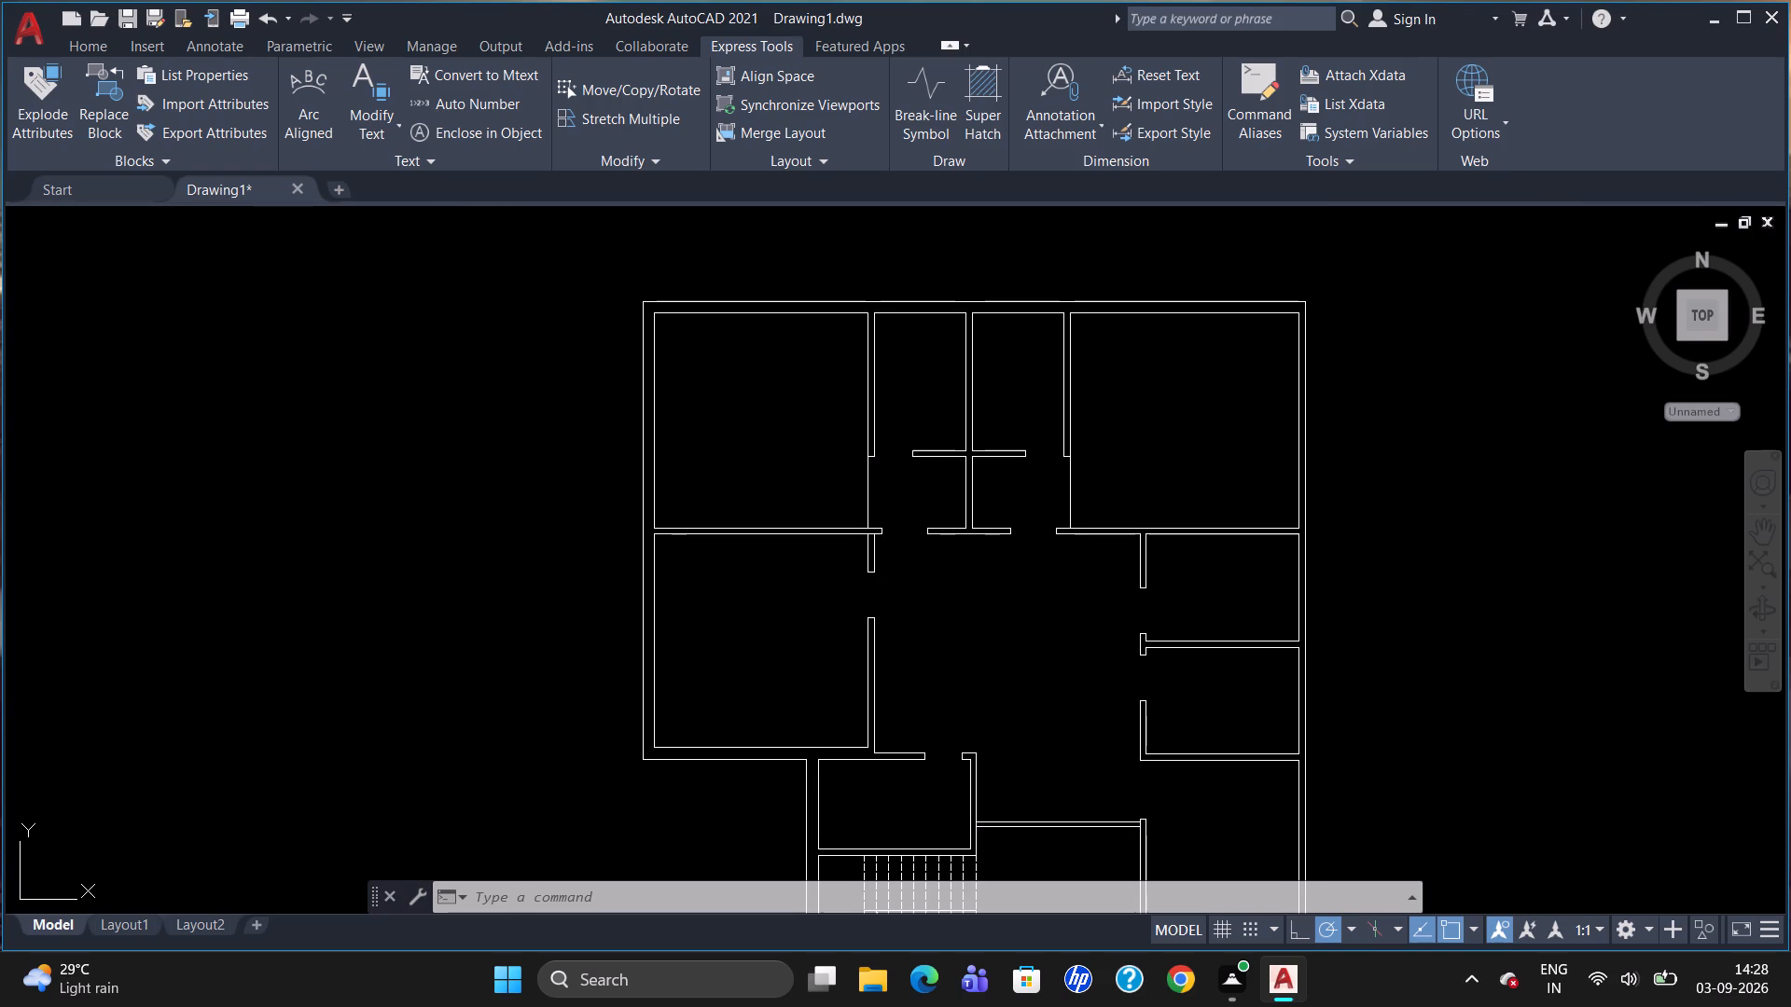
left_click_drag(1012, 390, 814, 409)
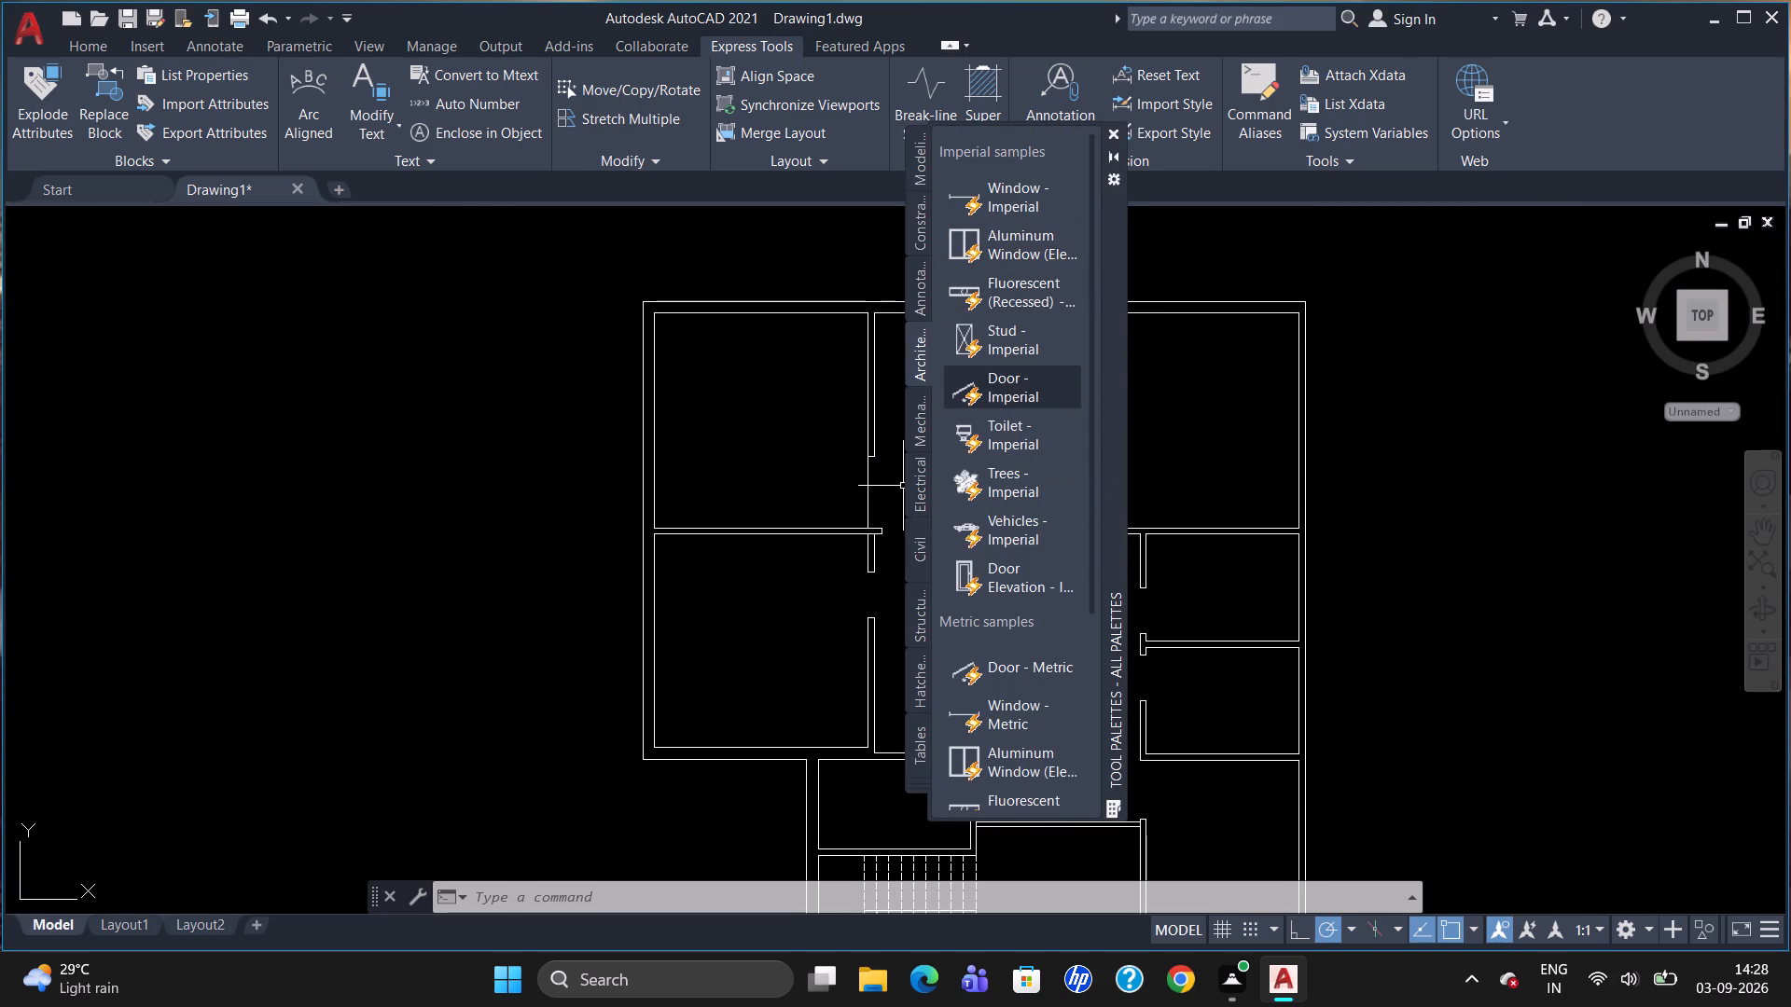
left_click_drag(814, 409, 459, 438)
left_click(1114, 131)
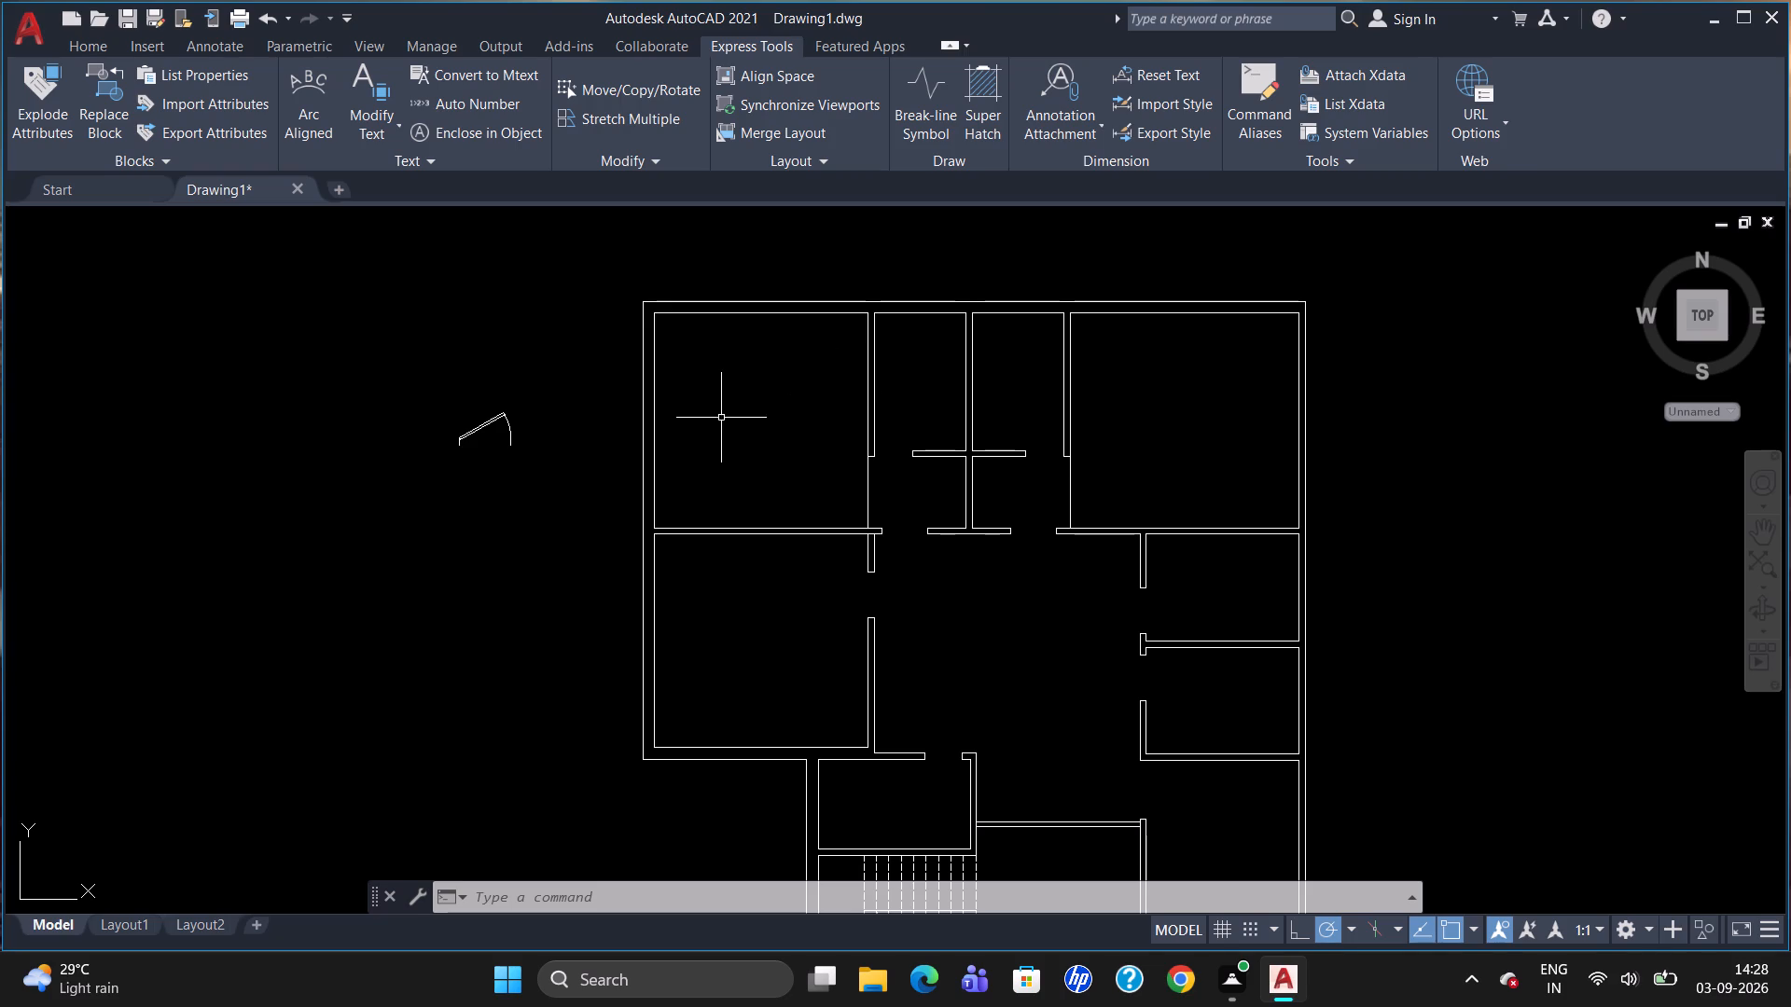
Set the inserted door block's opening angle to Open 90º.
left_click(461, 435)
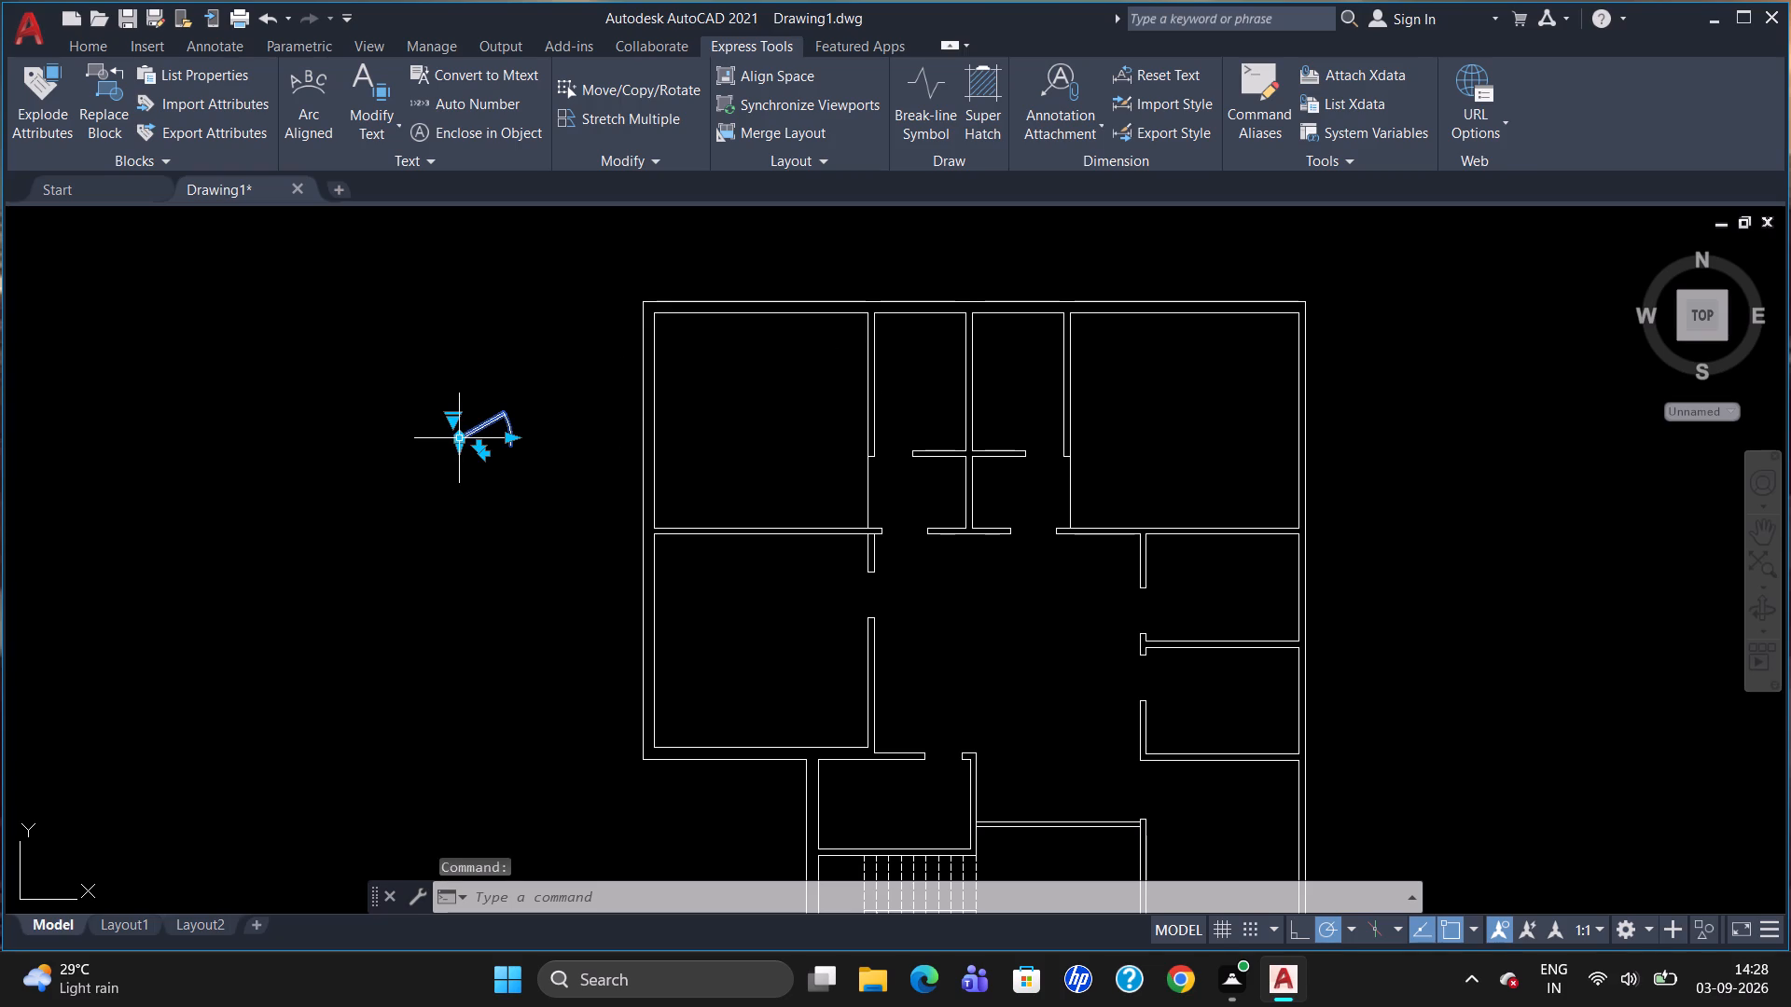
left_click(451, 419)
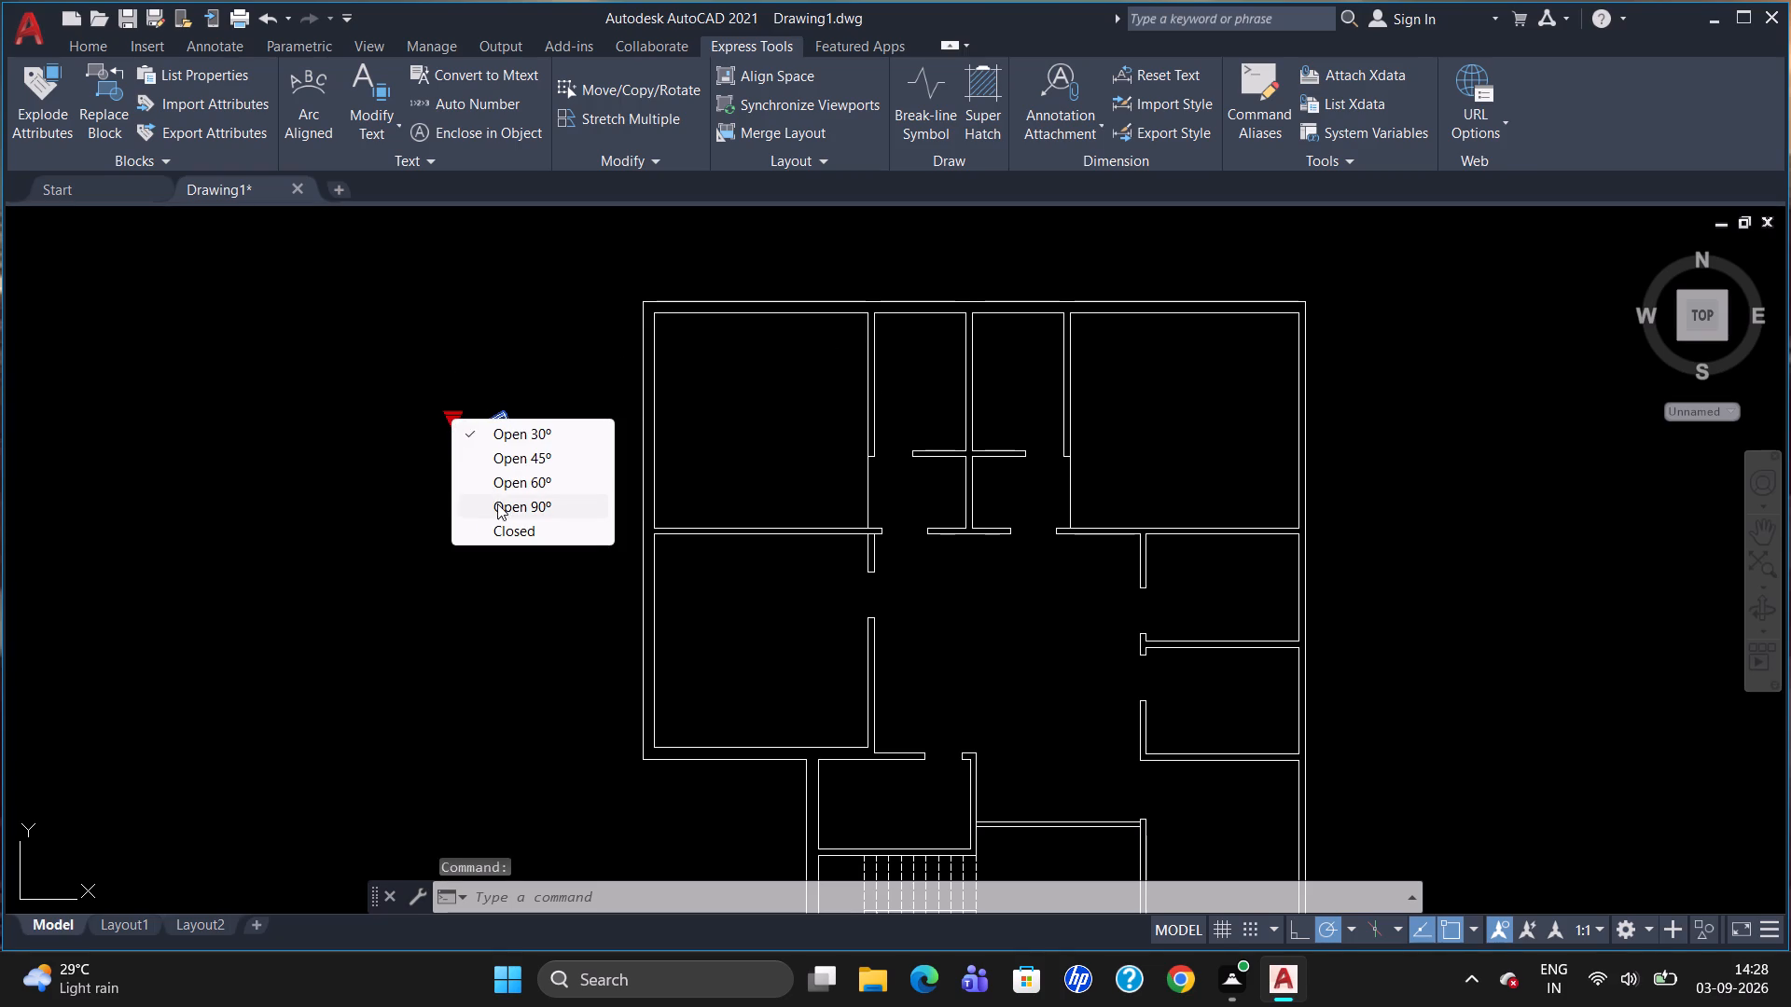
left_click(497, 504)
key("Escape")
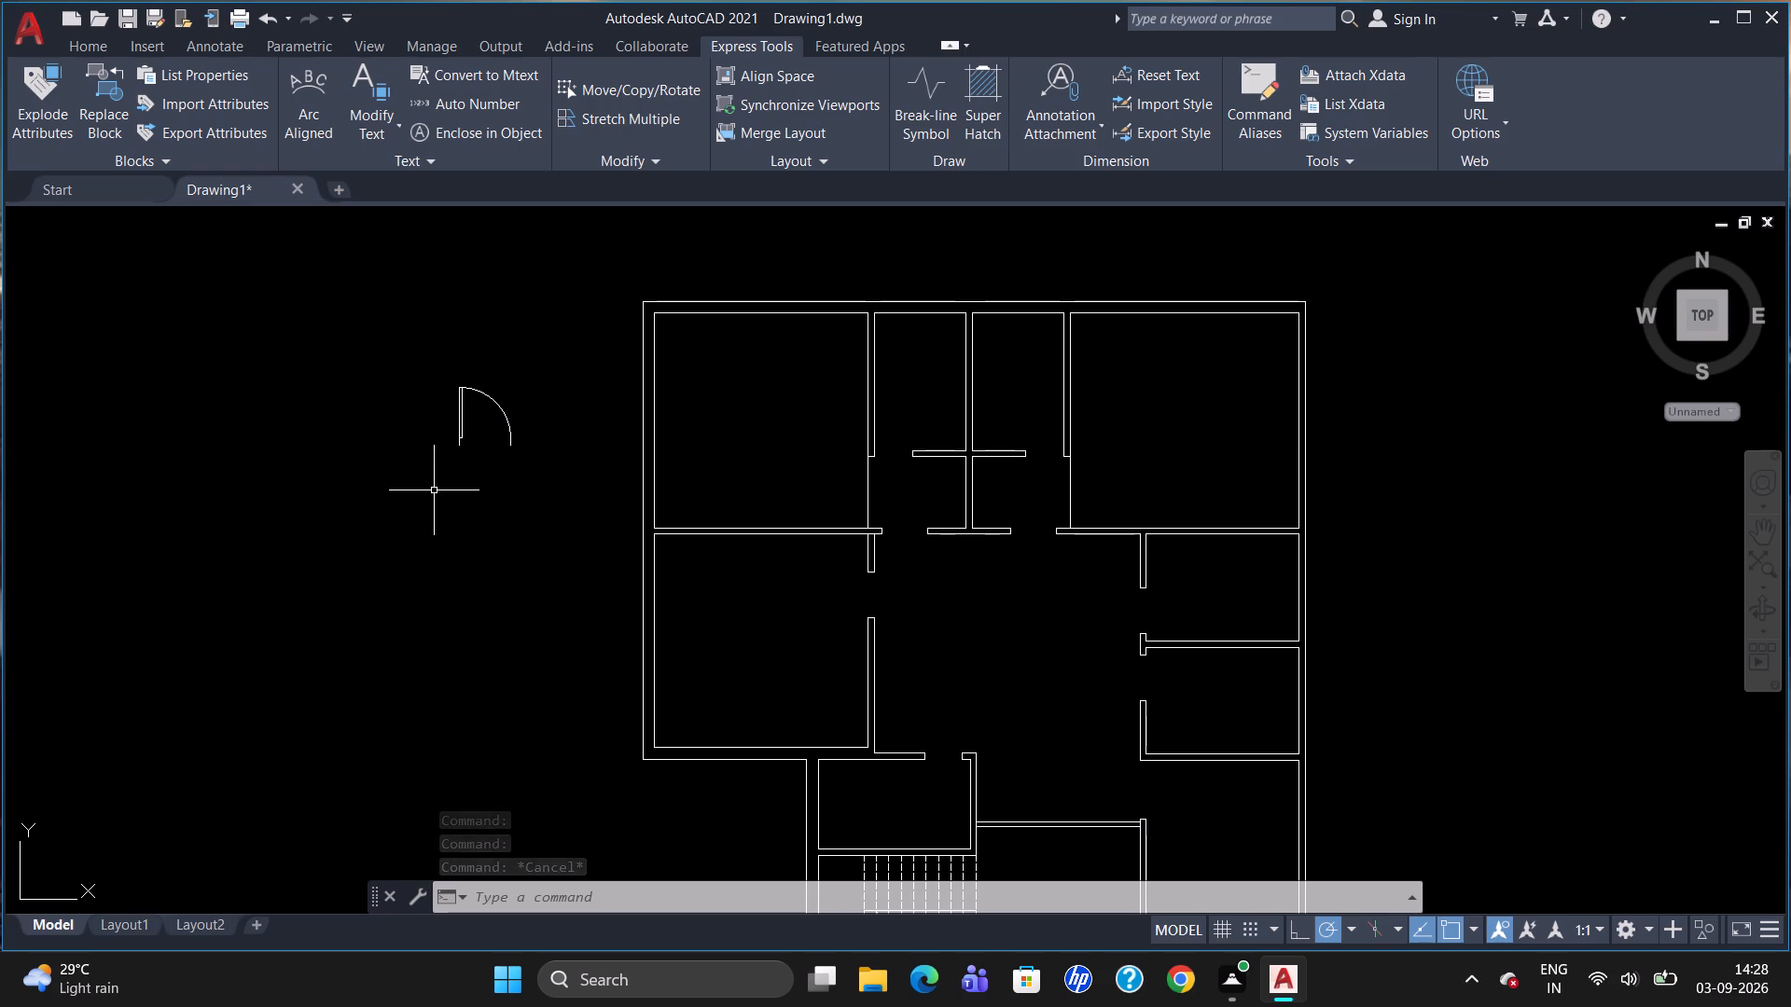
Copy the door into the bottom-wall opening of the left narrow room at the plan's upper middle, hinged on the opening's left jamb.
left_click(460, 423)
type("CO")
key("Return")
left_click(448, 432)
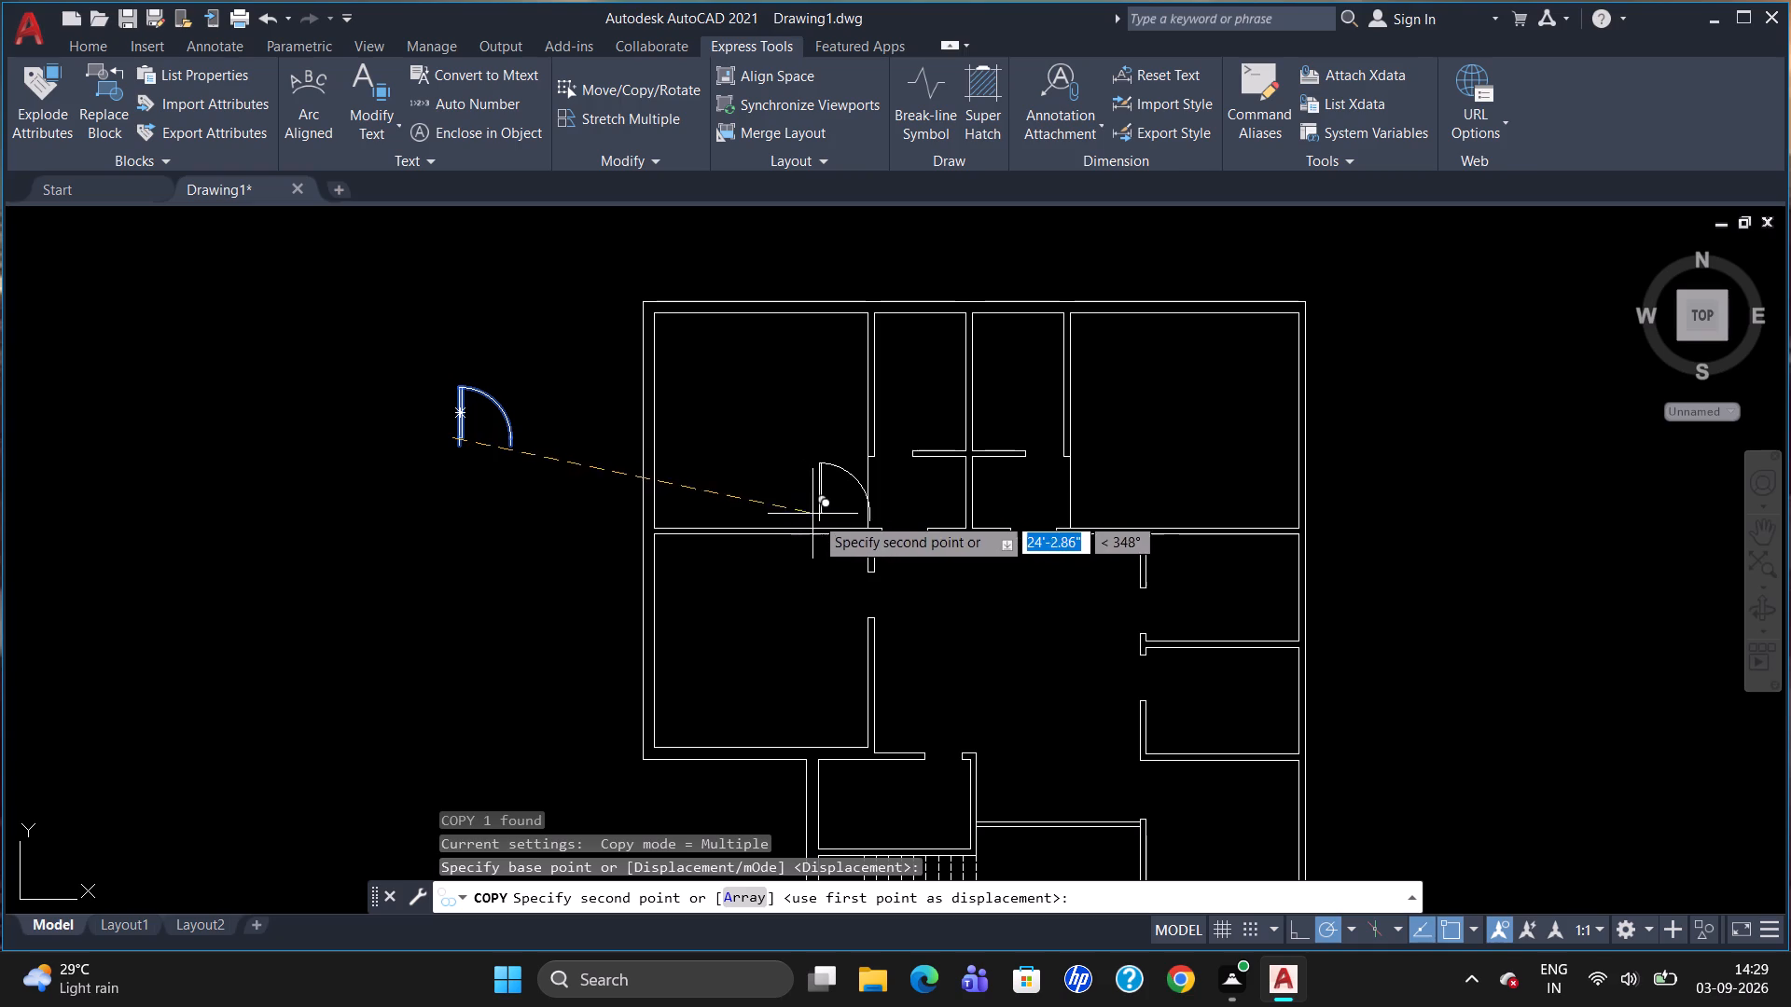
scroll(869, 543, "up", 5)
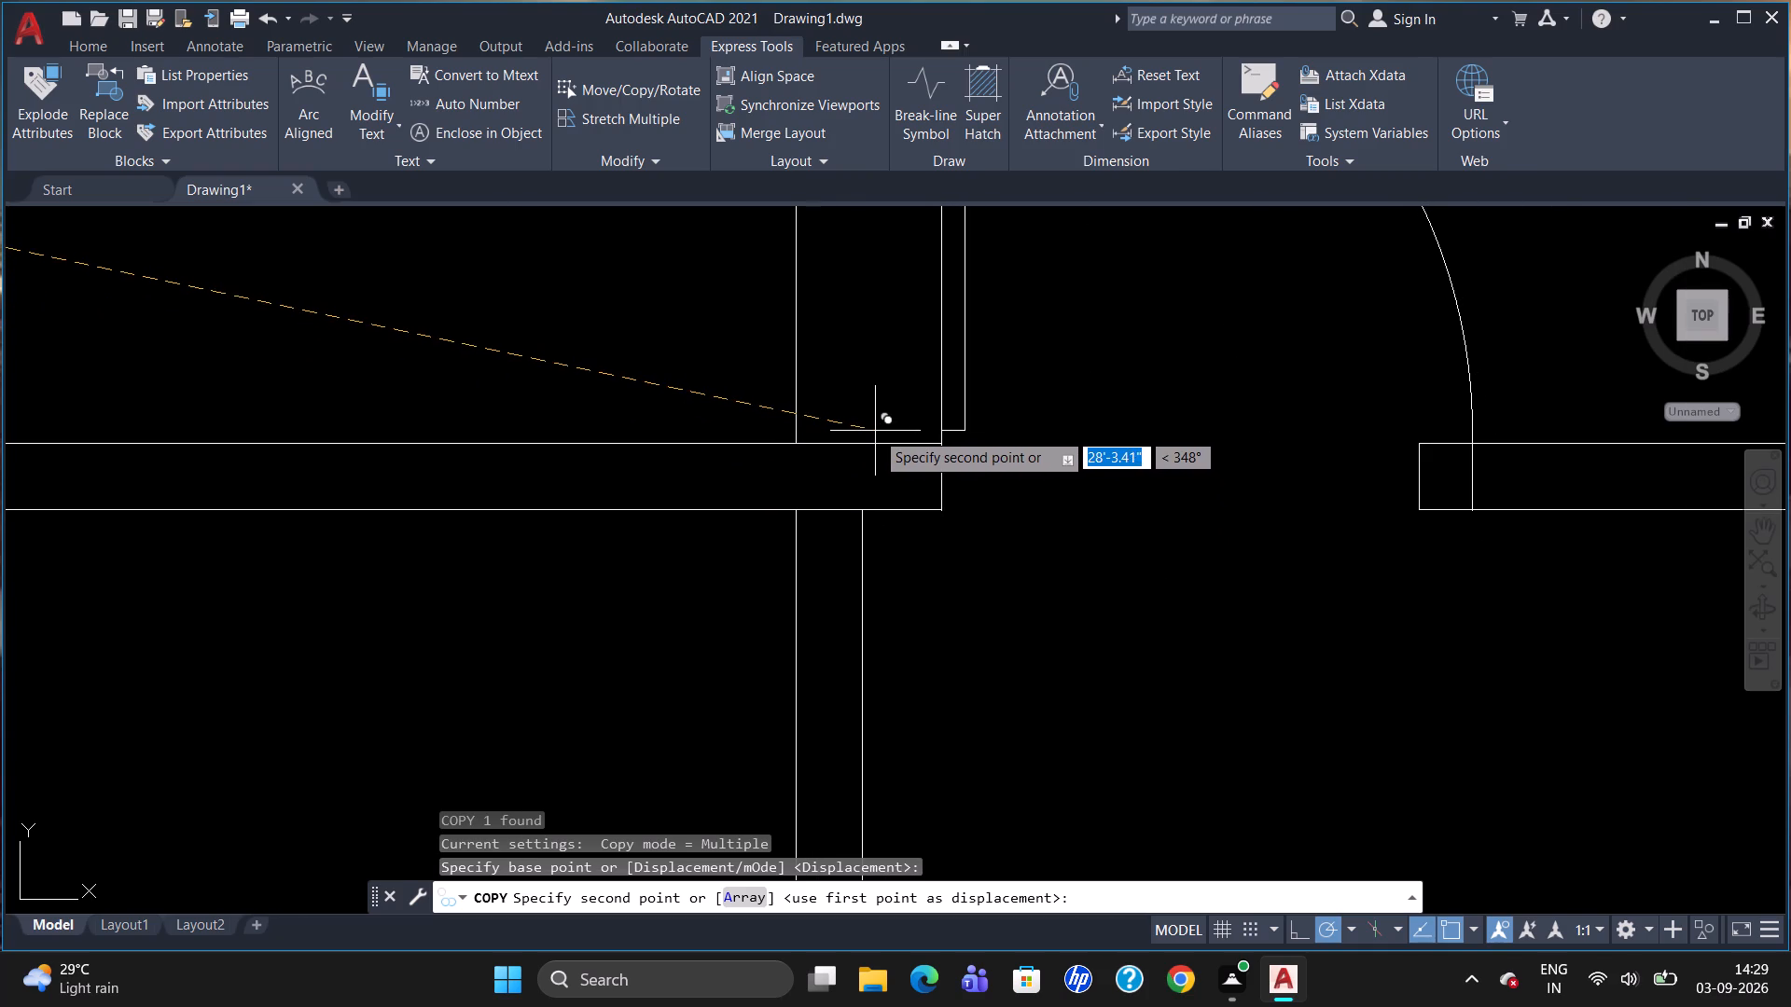
left_click(875, 428)
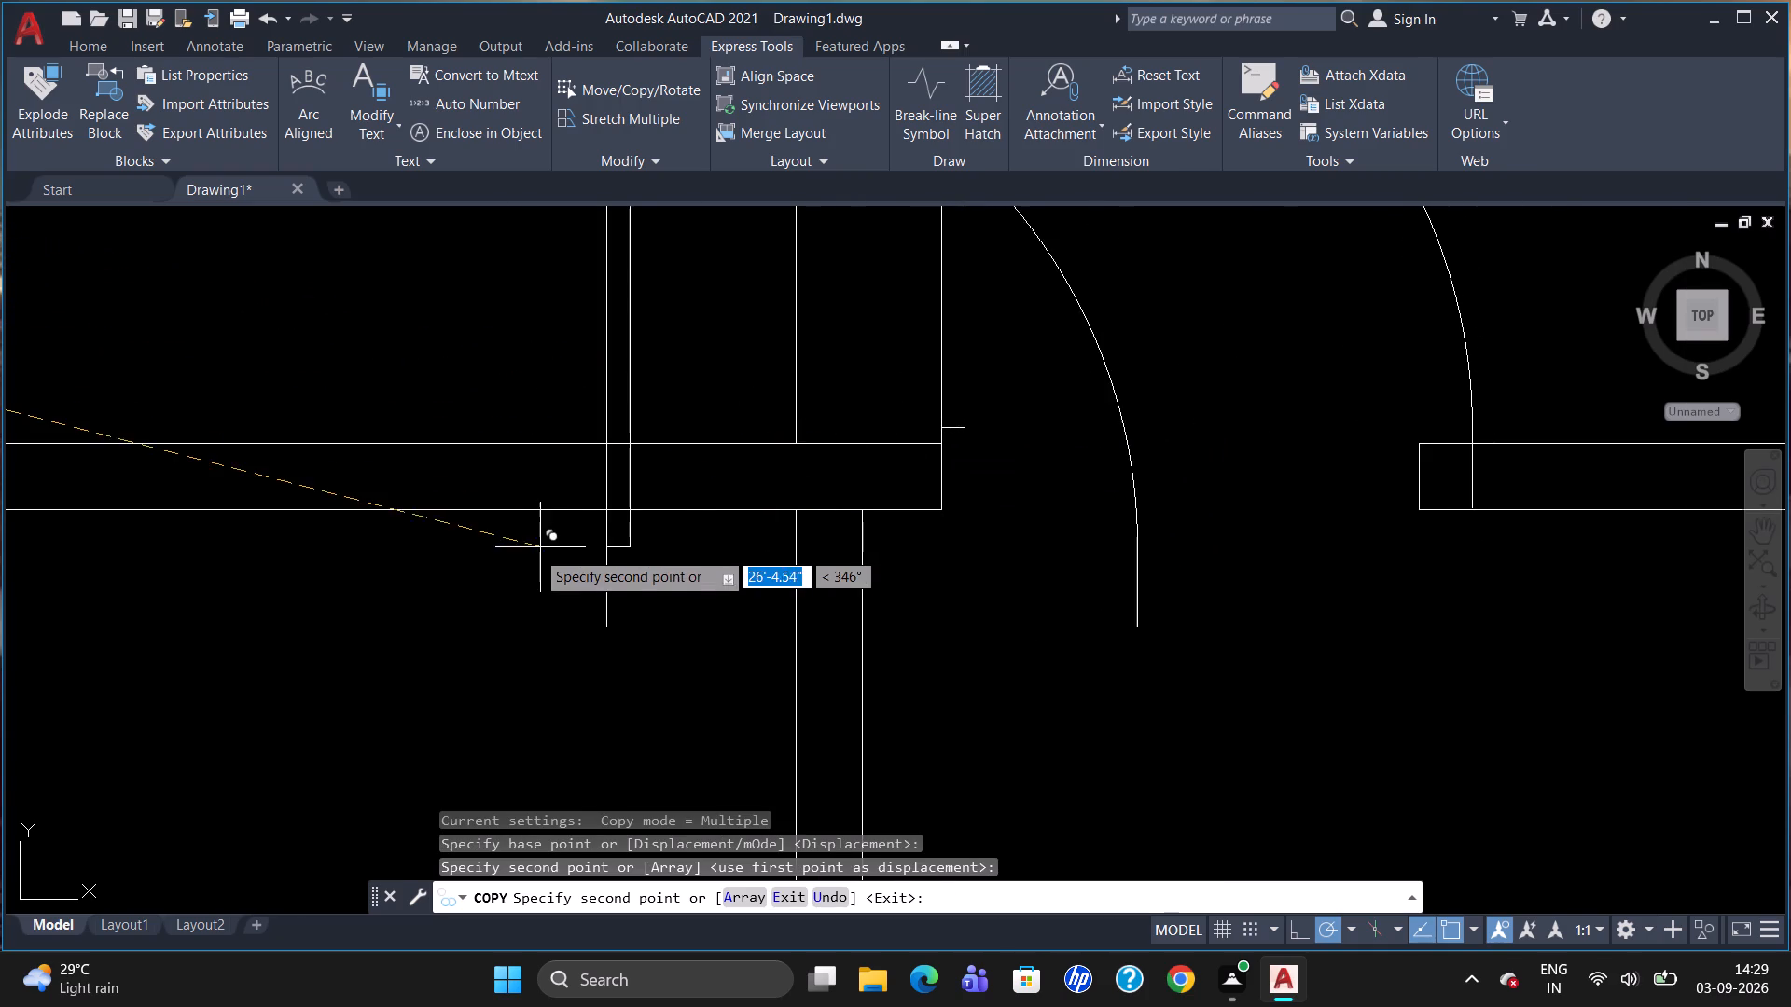
scroll(594, 544, "down", 2)
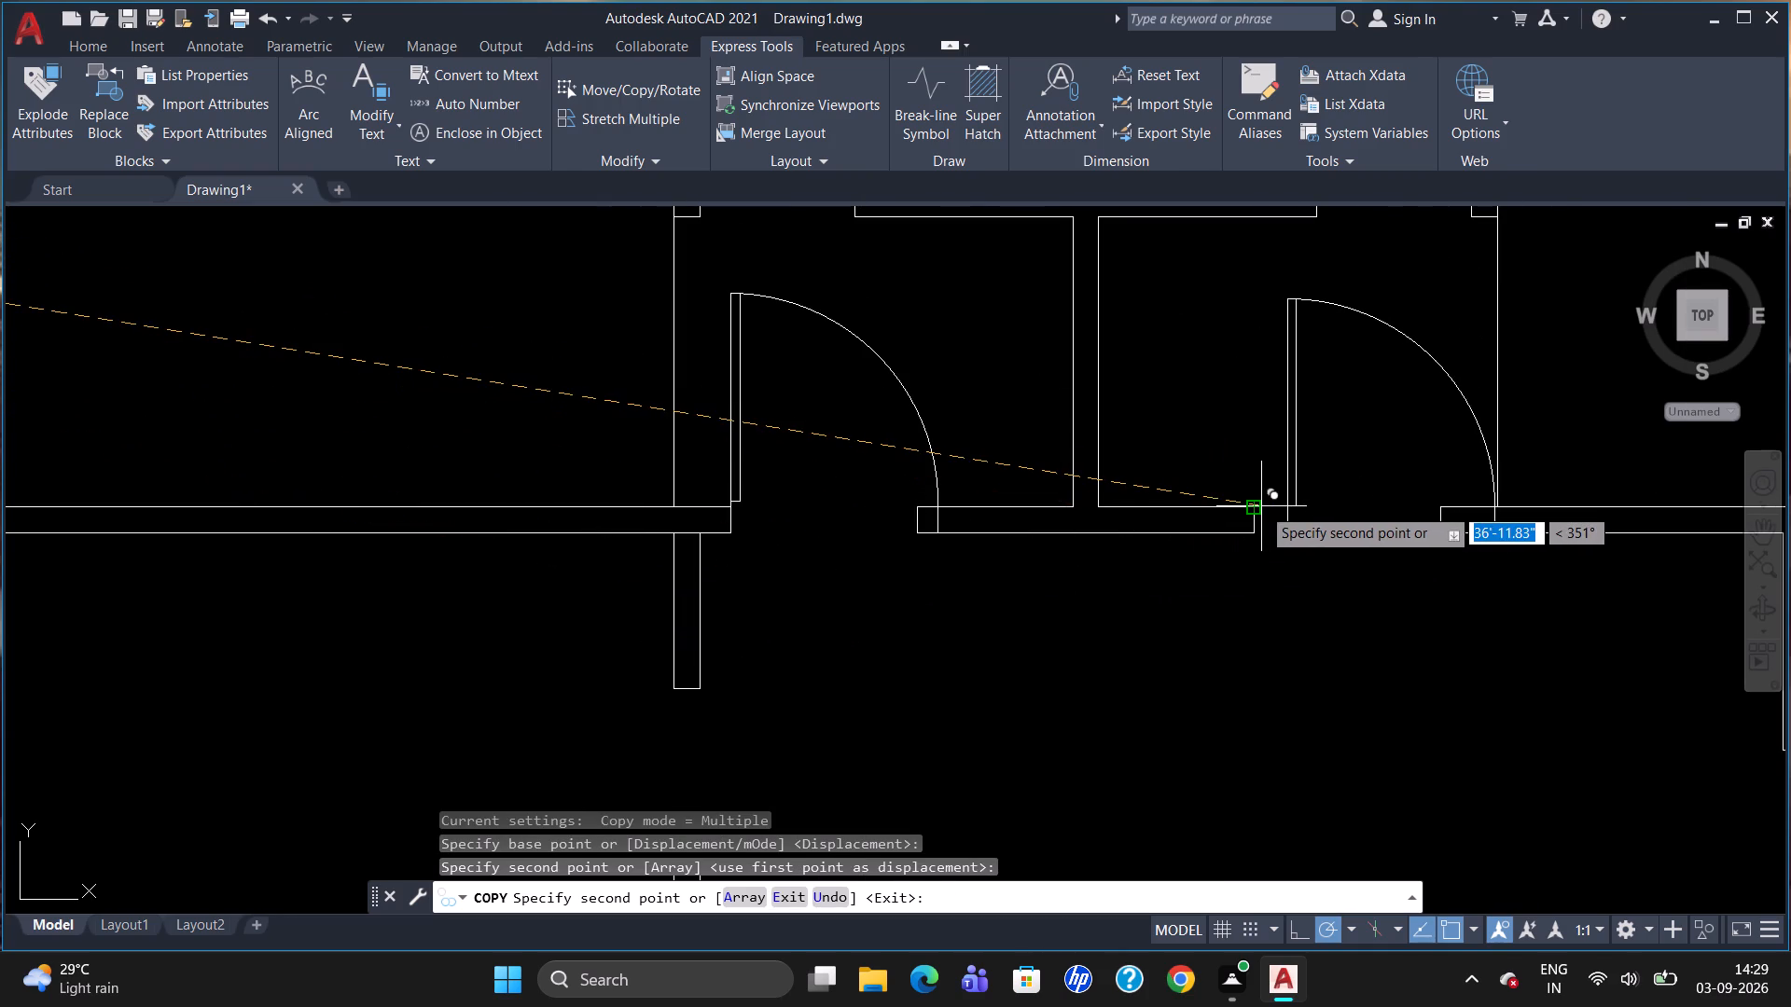
key("Escape")
Scale the copied door down from its hinge corner so that its swing fits the width of the wall opening.
left_click(730, 451)
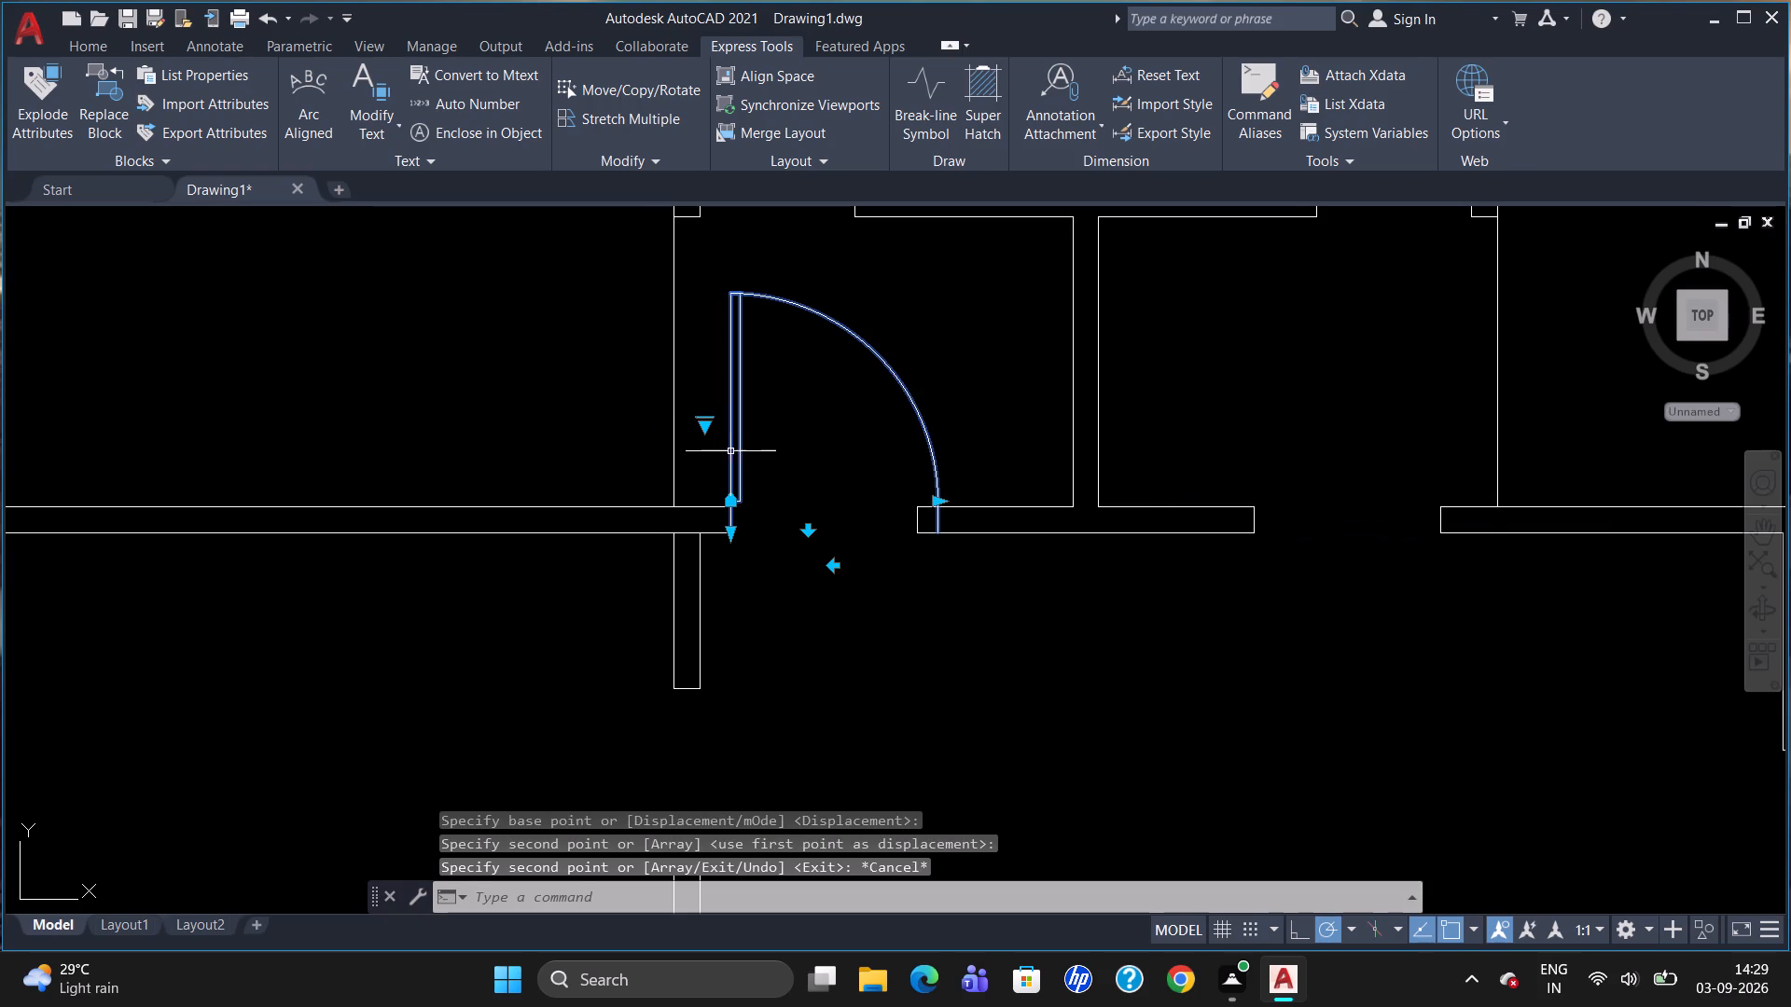
type("SC")
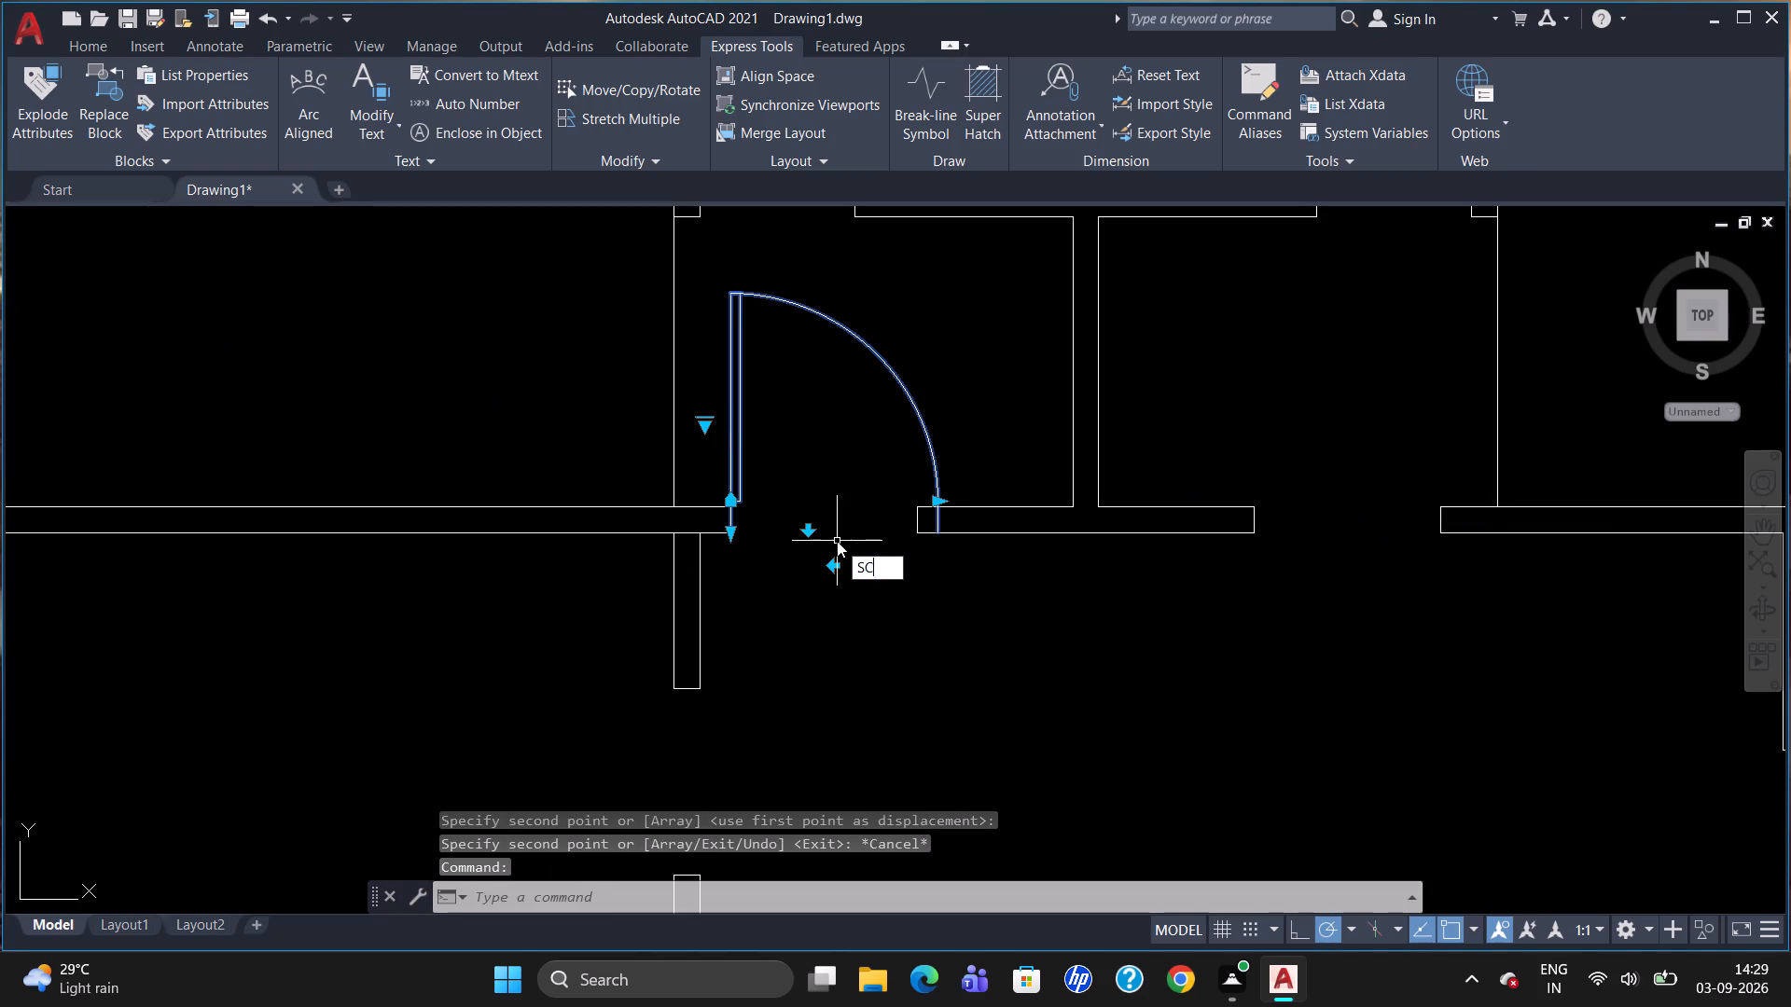
key("Return")
left_click(736, 528)
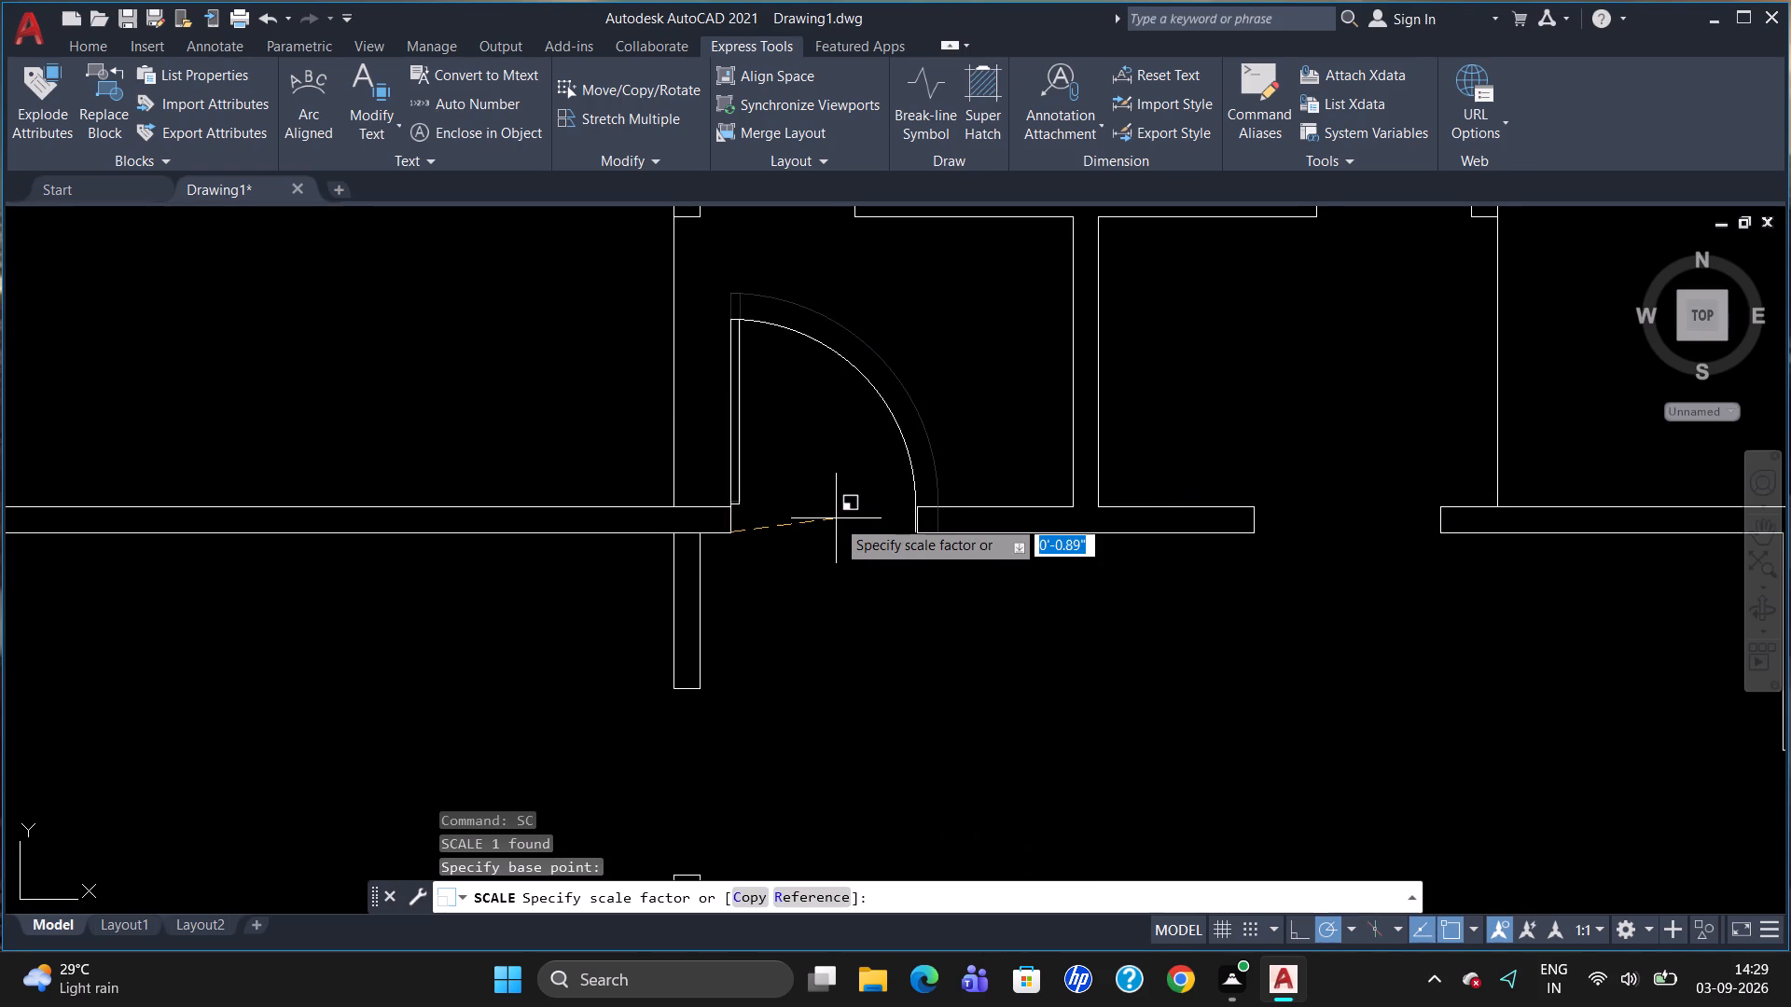
left_click(836, 514)
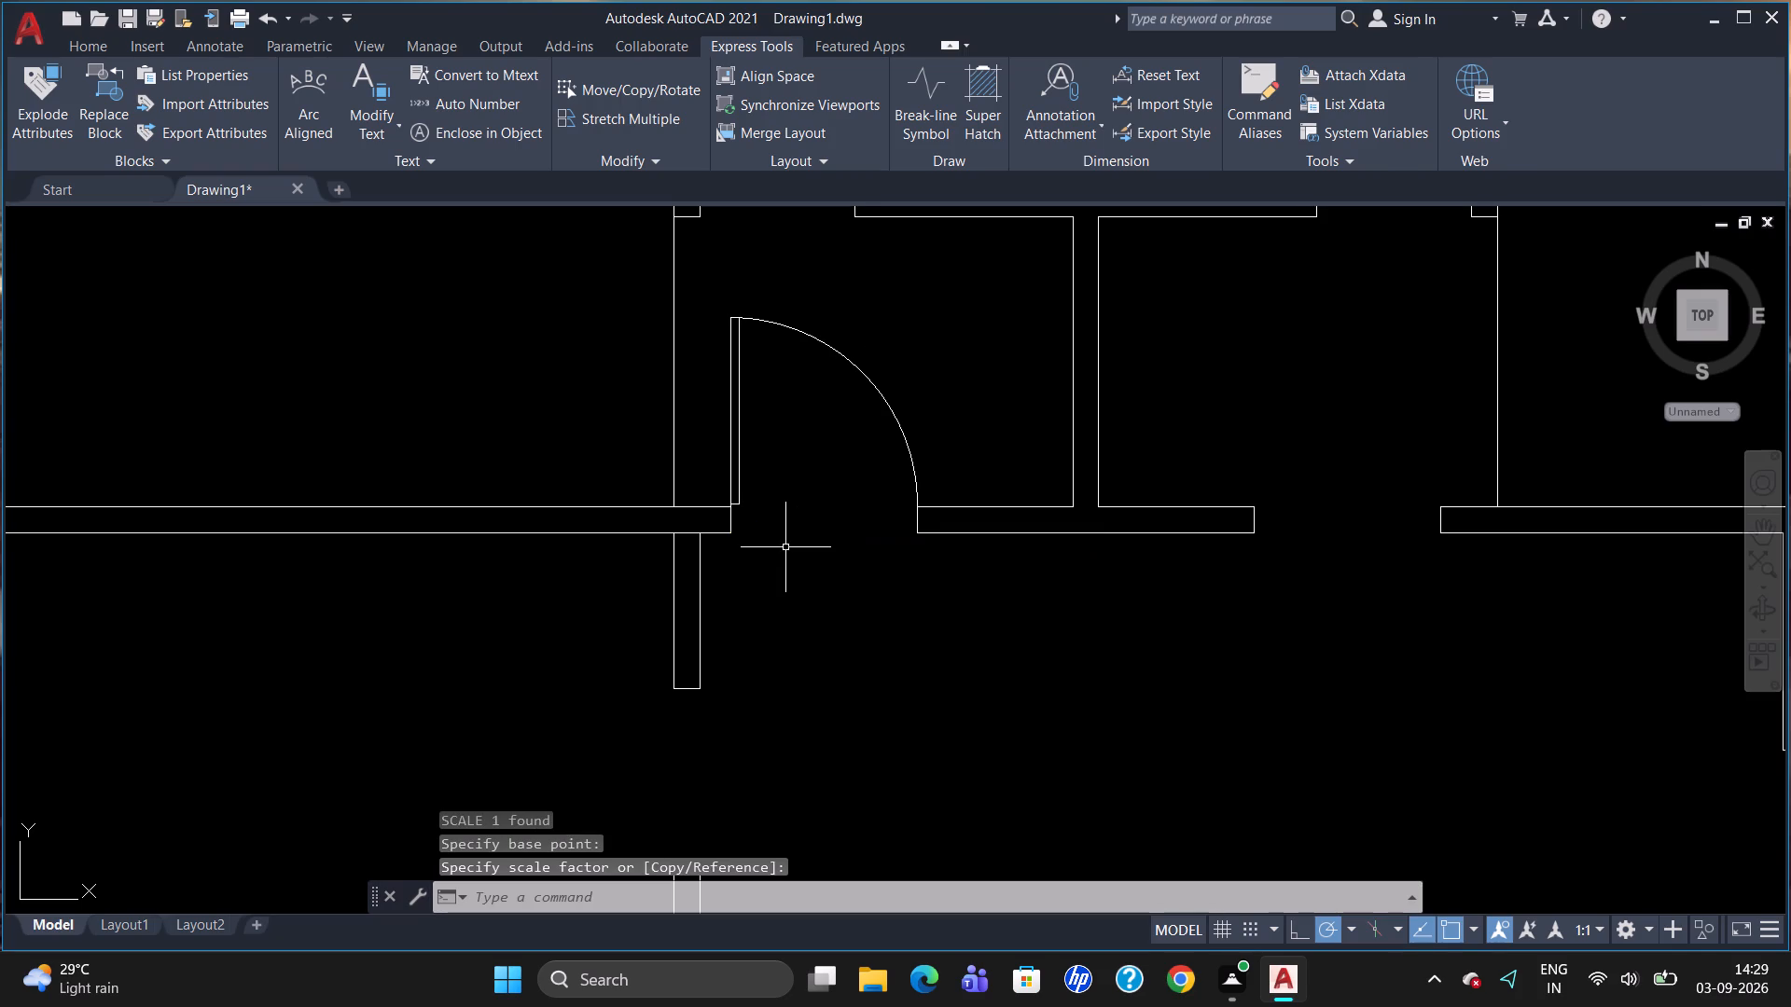
Copy the fitted door into the matching opening of the adjacent narrow room, aligned along the same wall.
scroll(784, 554, "down", 2)
left_click(766, 498)
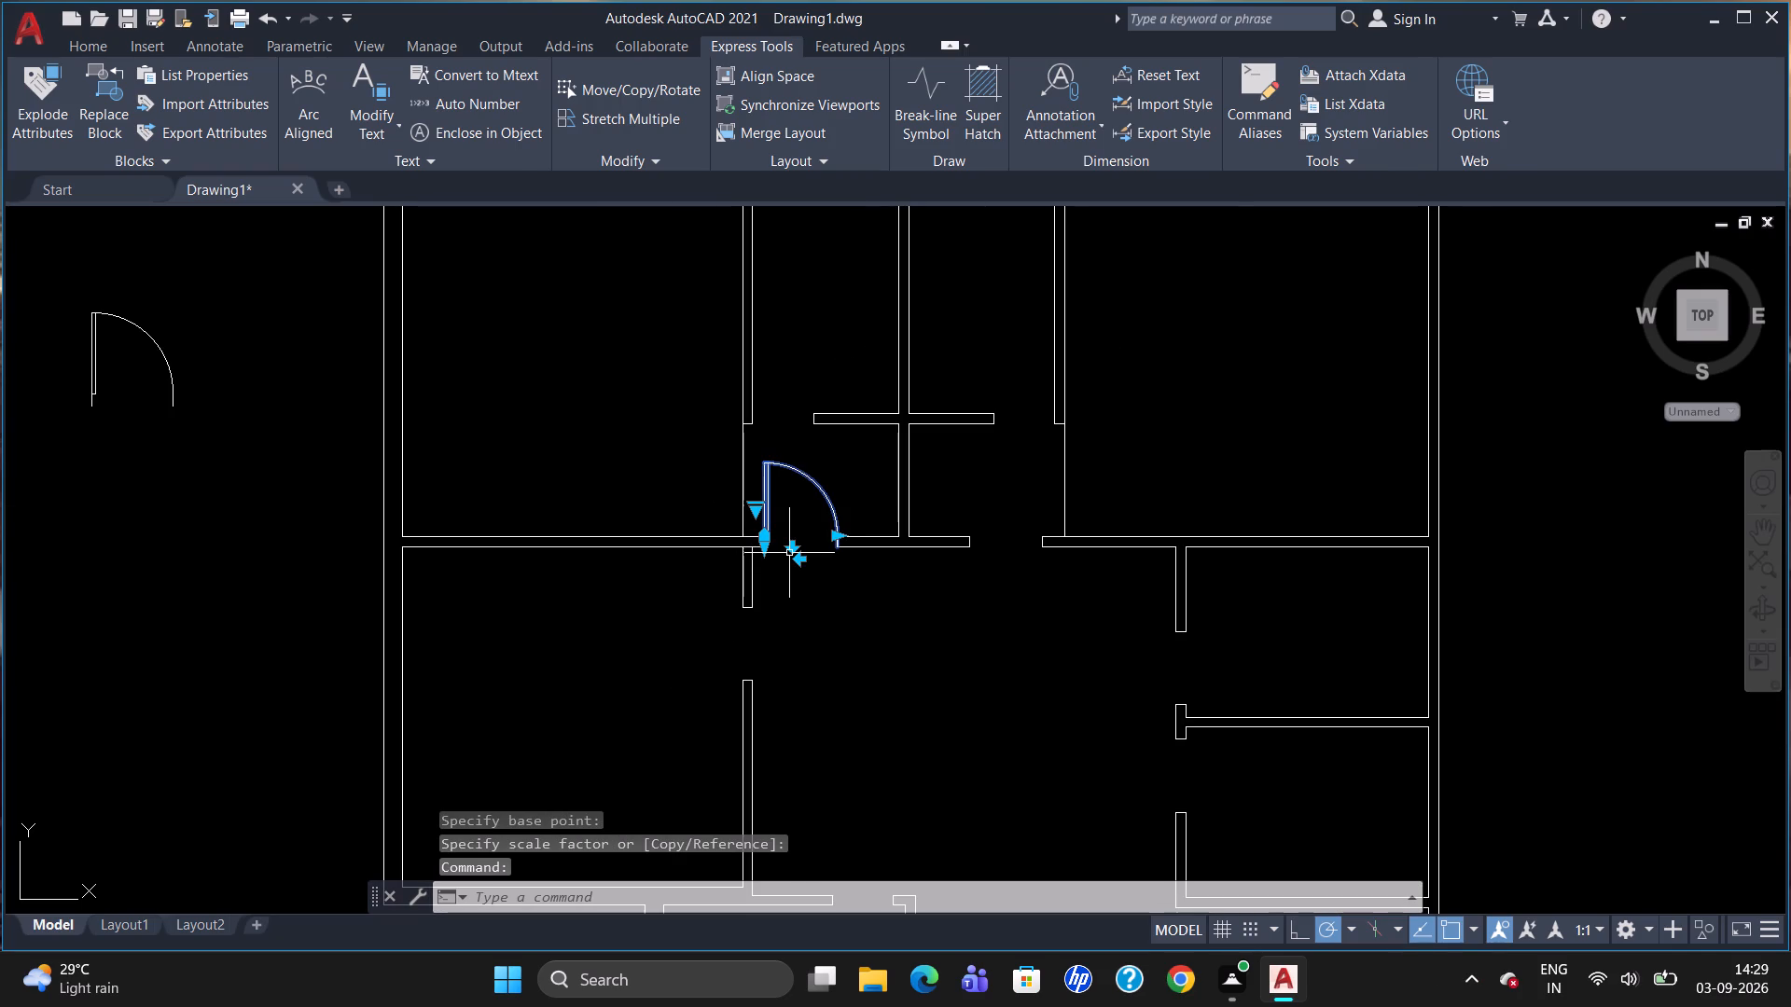
type("CO")
key("Return")
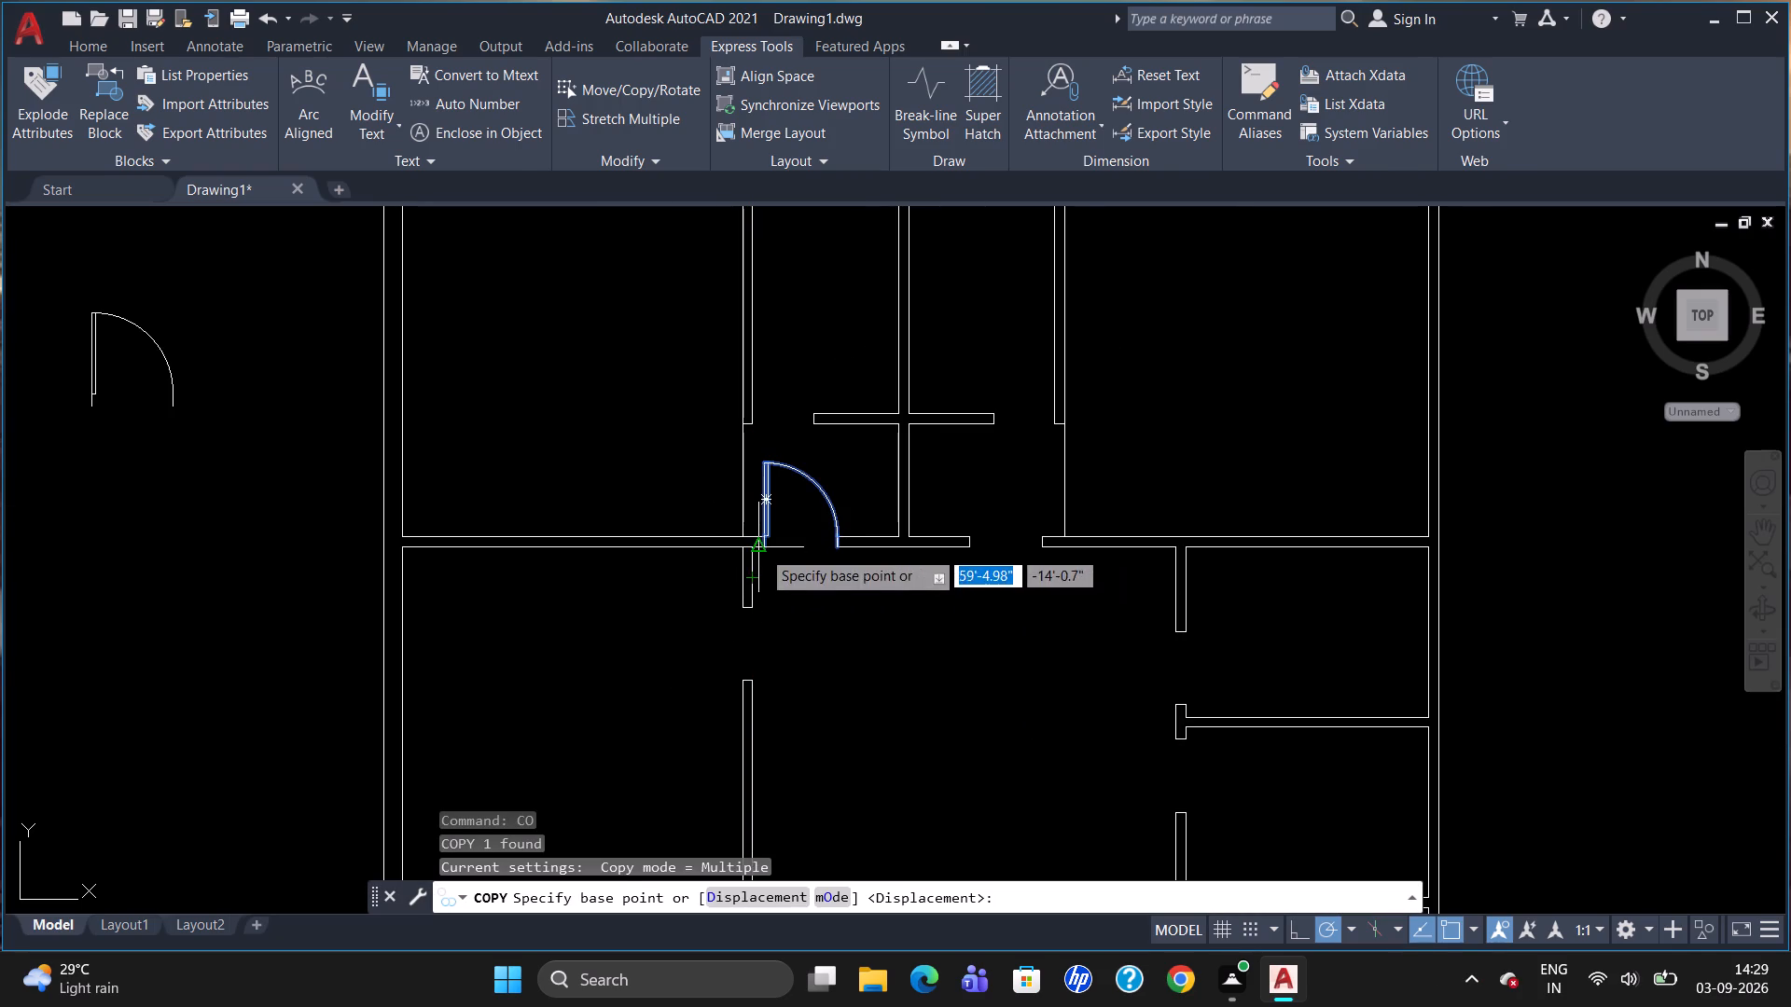
left_click(761, 548)
scroll(999, 556, "up", 2)
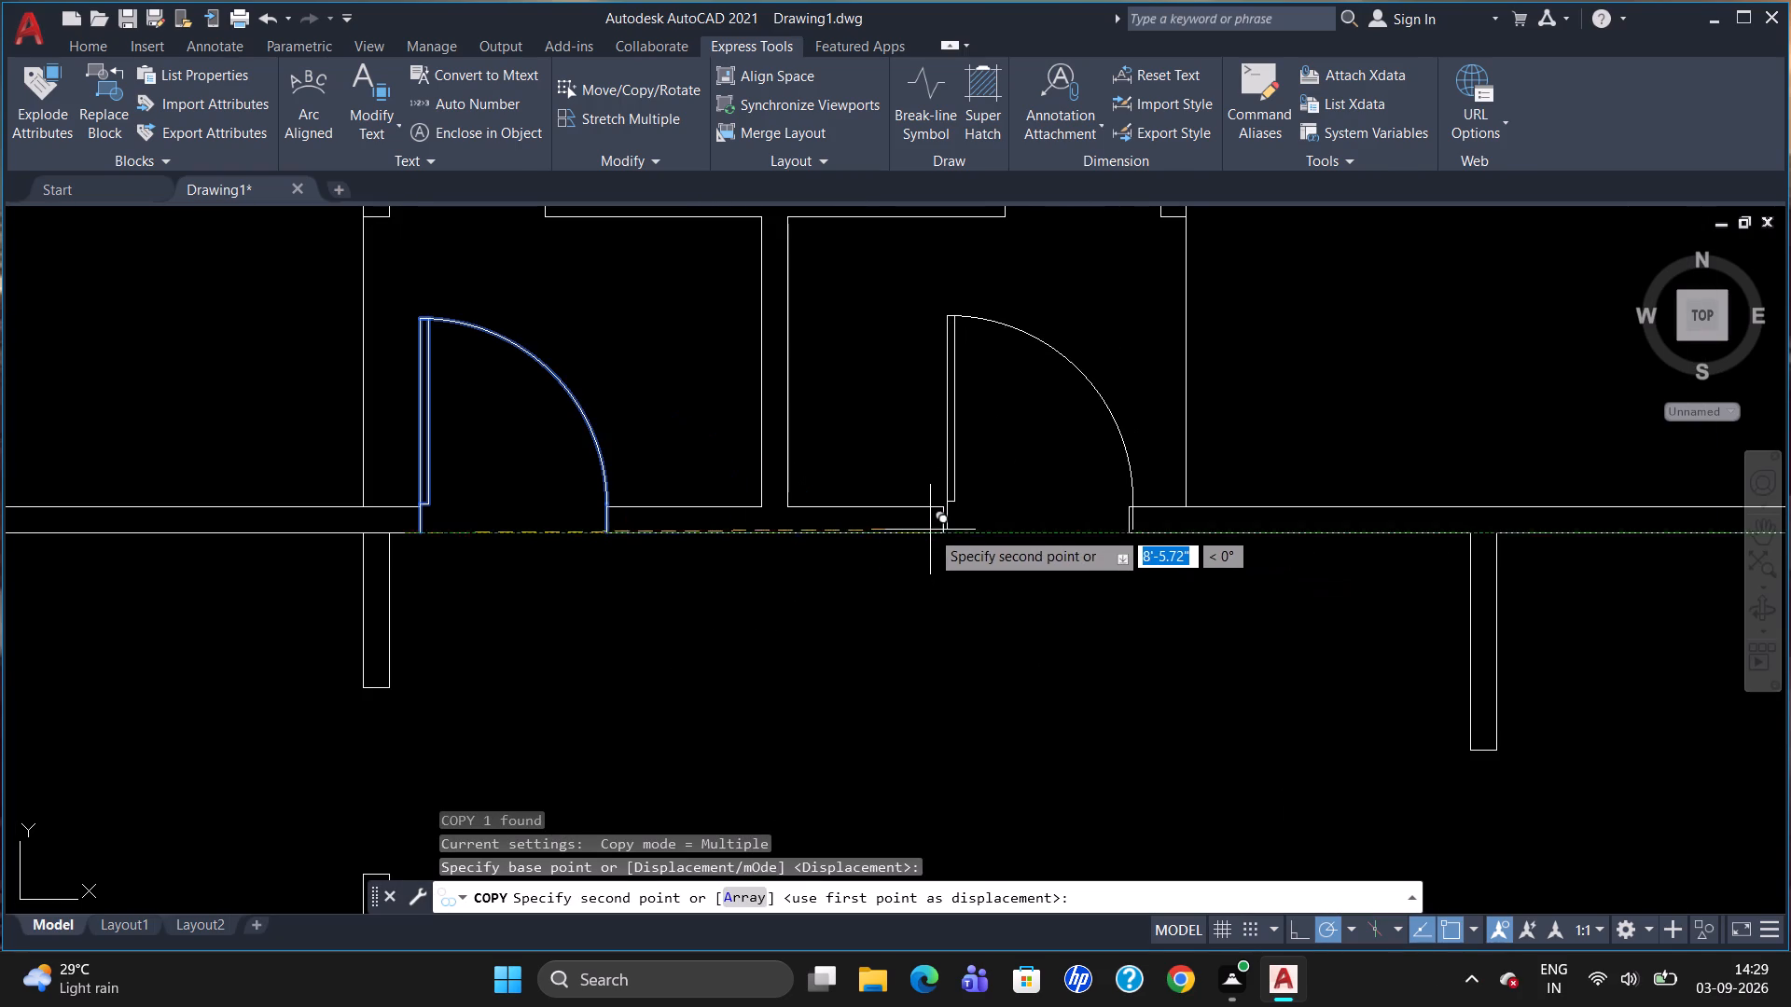
scroll(927, 527, "up", 1)
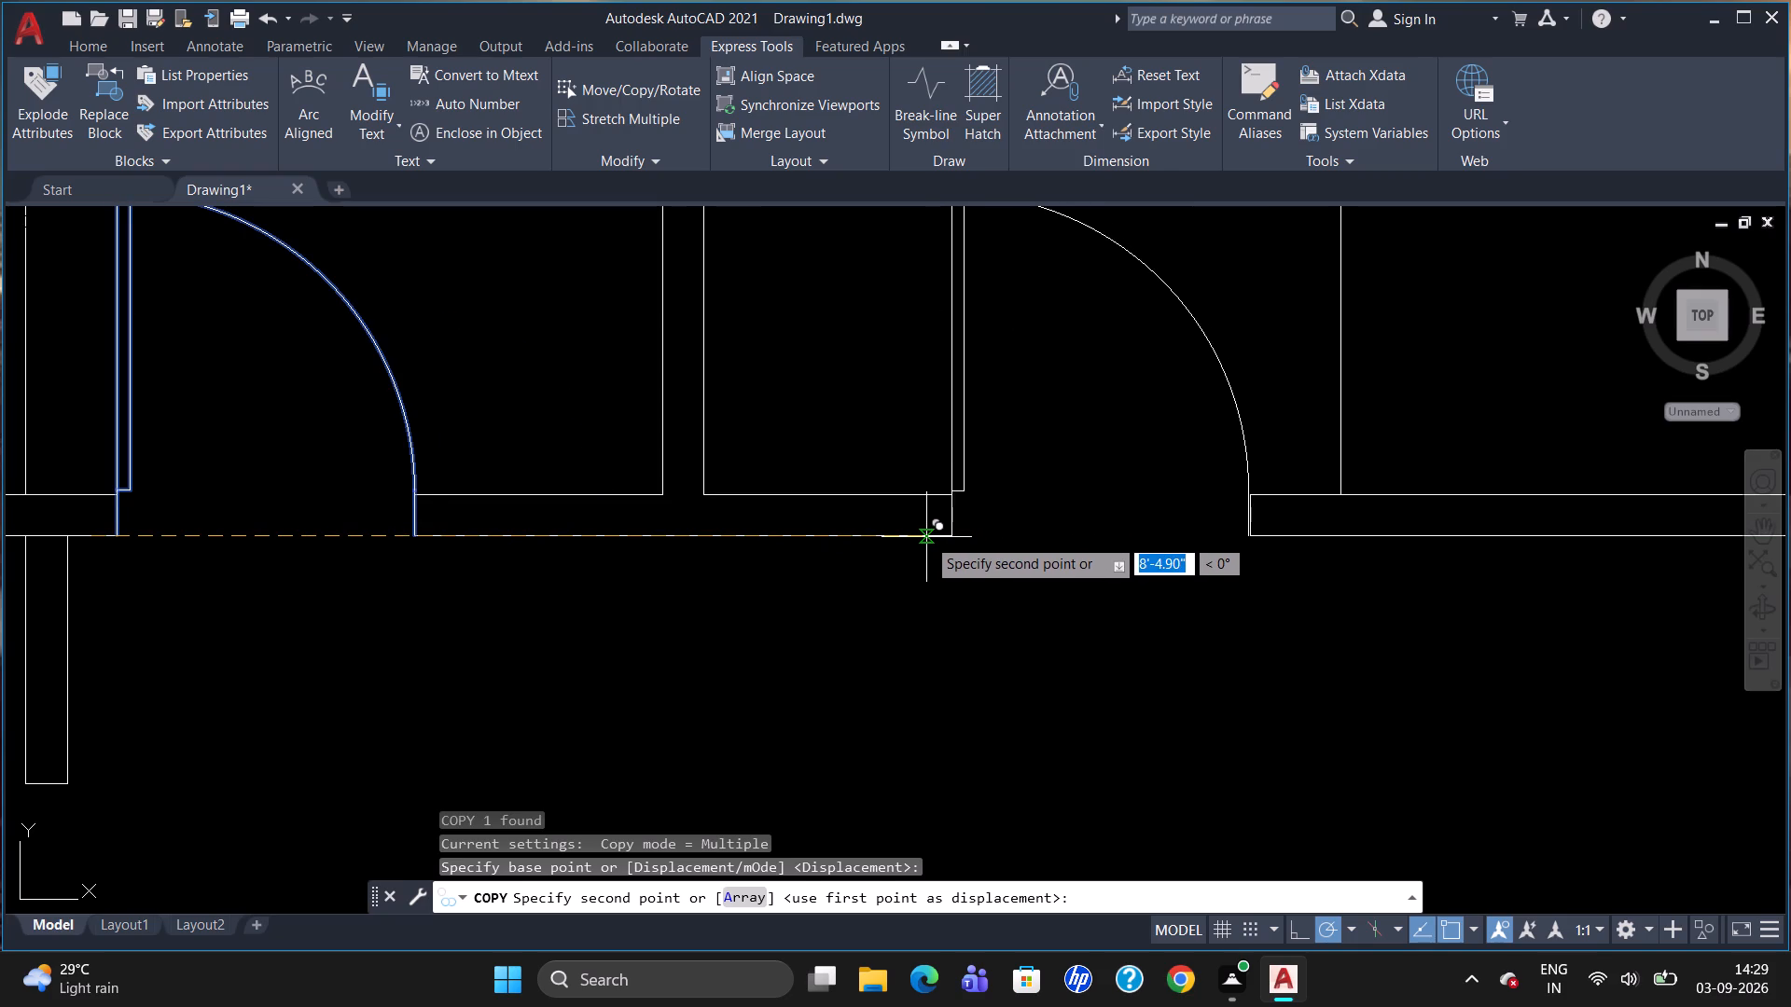
left_click(926, 537)
Place two more door copies, one in the central hall near its left opening and one in the lower-right room, and end copying.
scroll(859, 462, "down", 6)
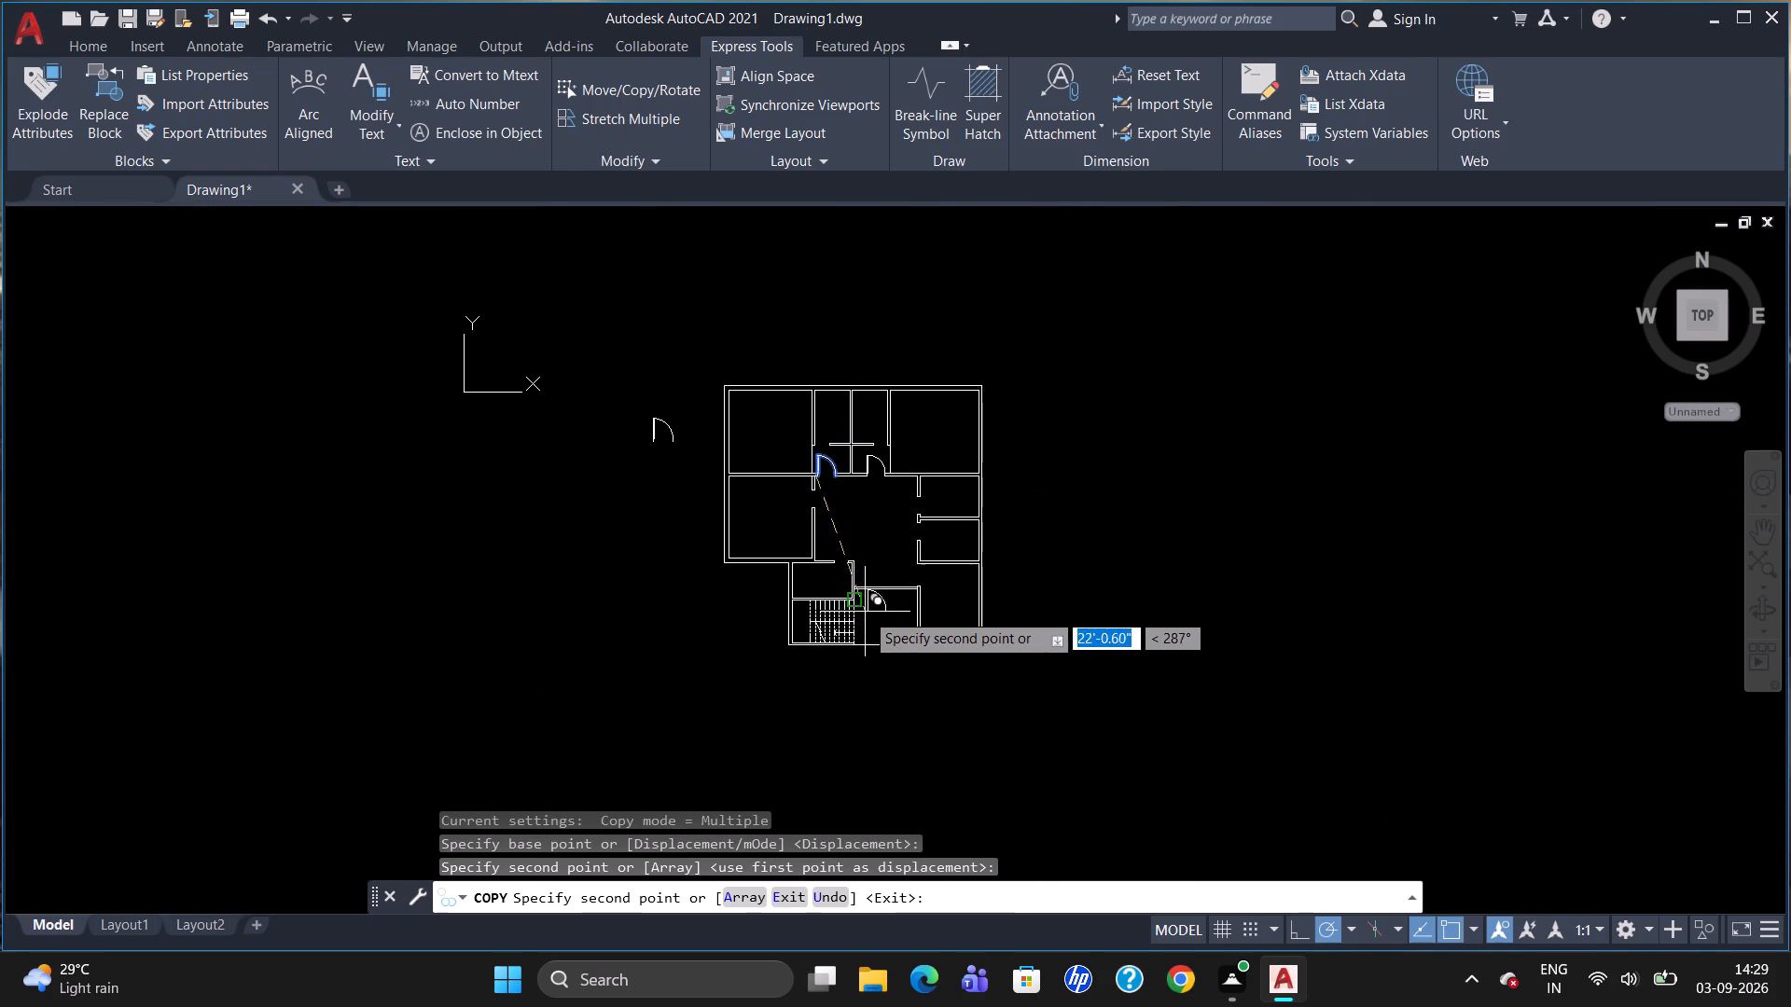
scroll(862, 618, "up", 3)
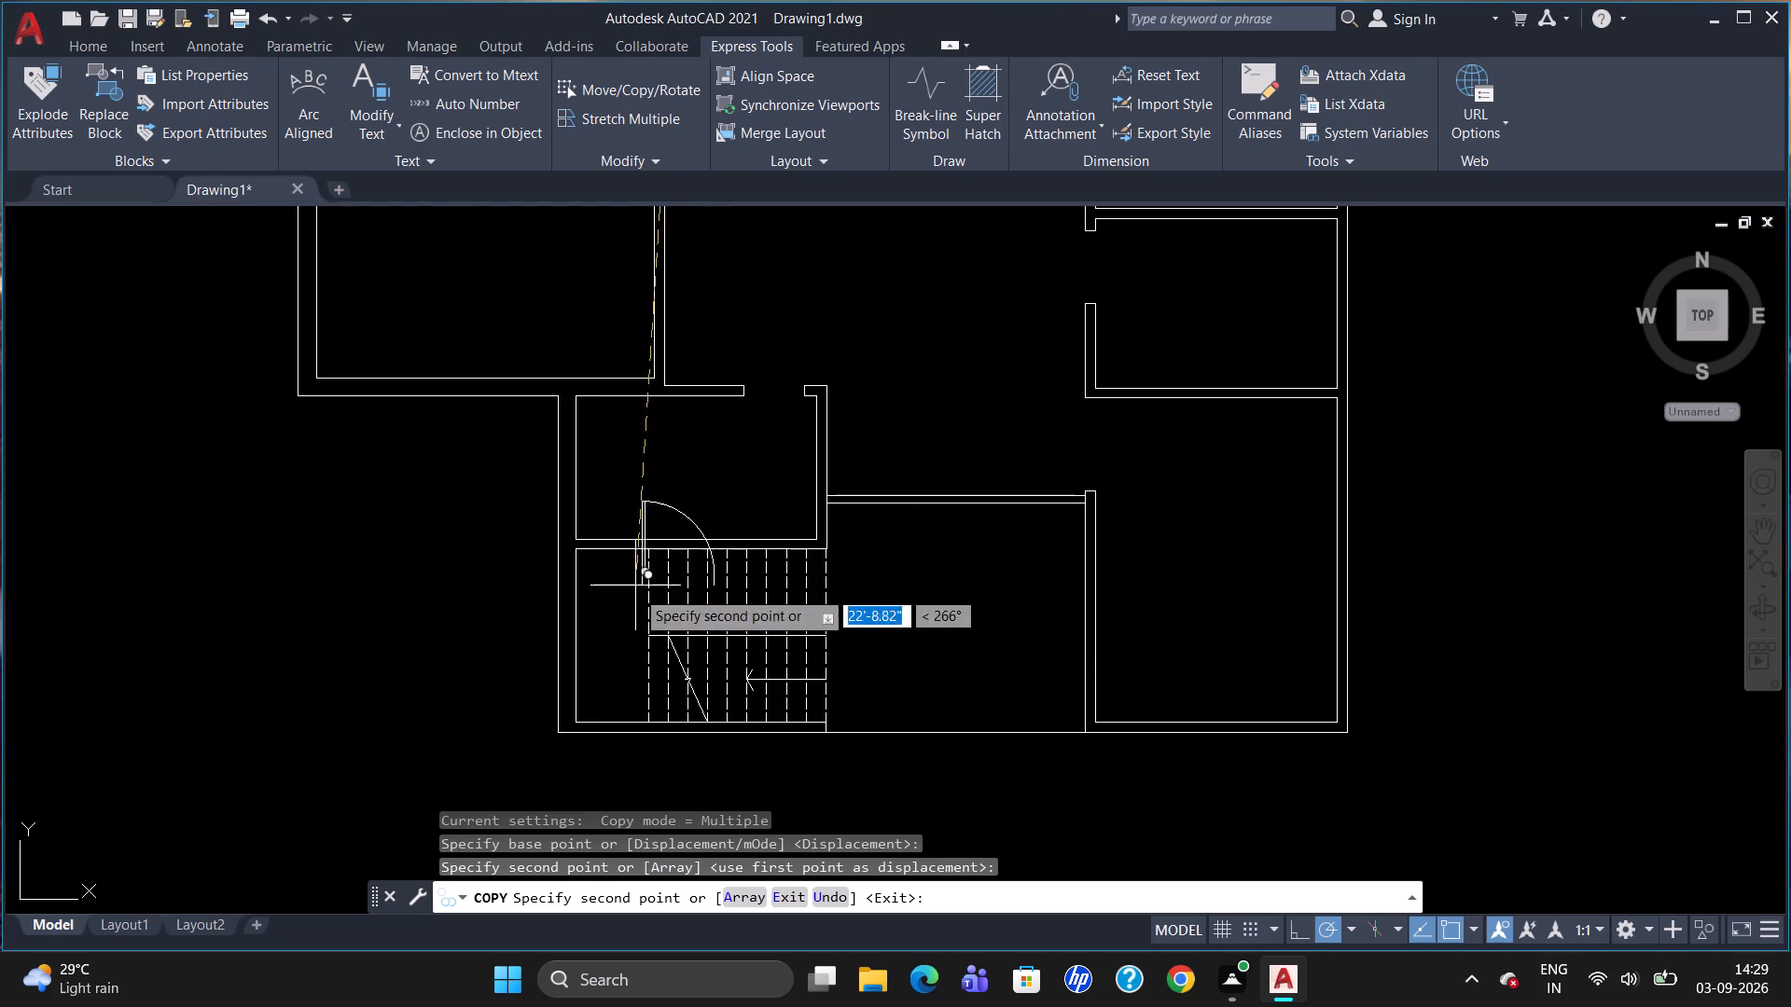
scroll(693, 647, "down", 2)
scroll(703, 414, "up", 3)
left_click(707, 555)
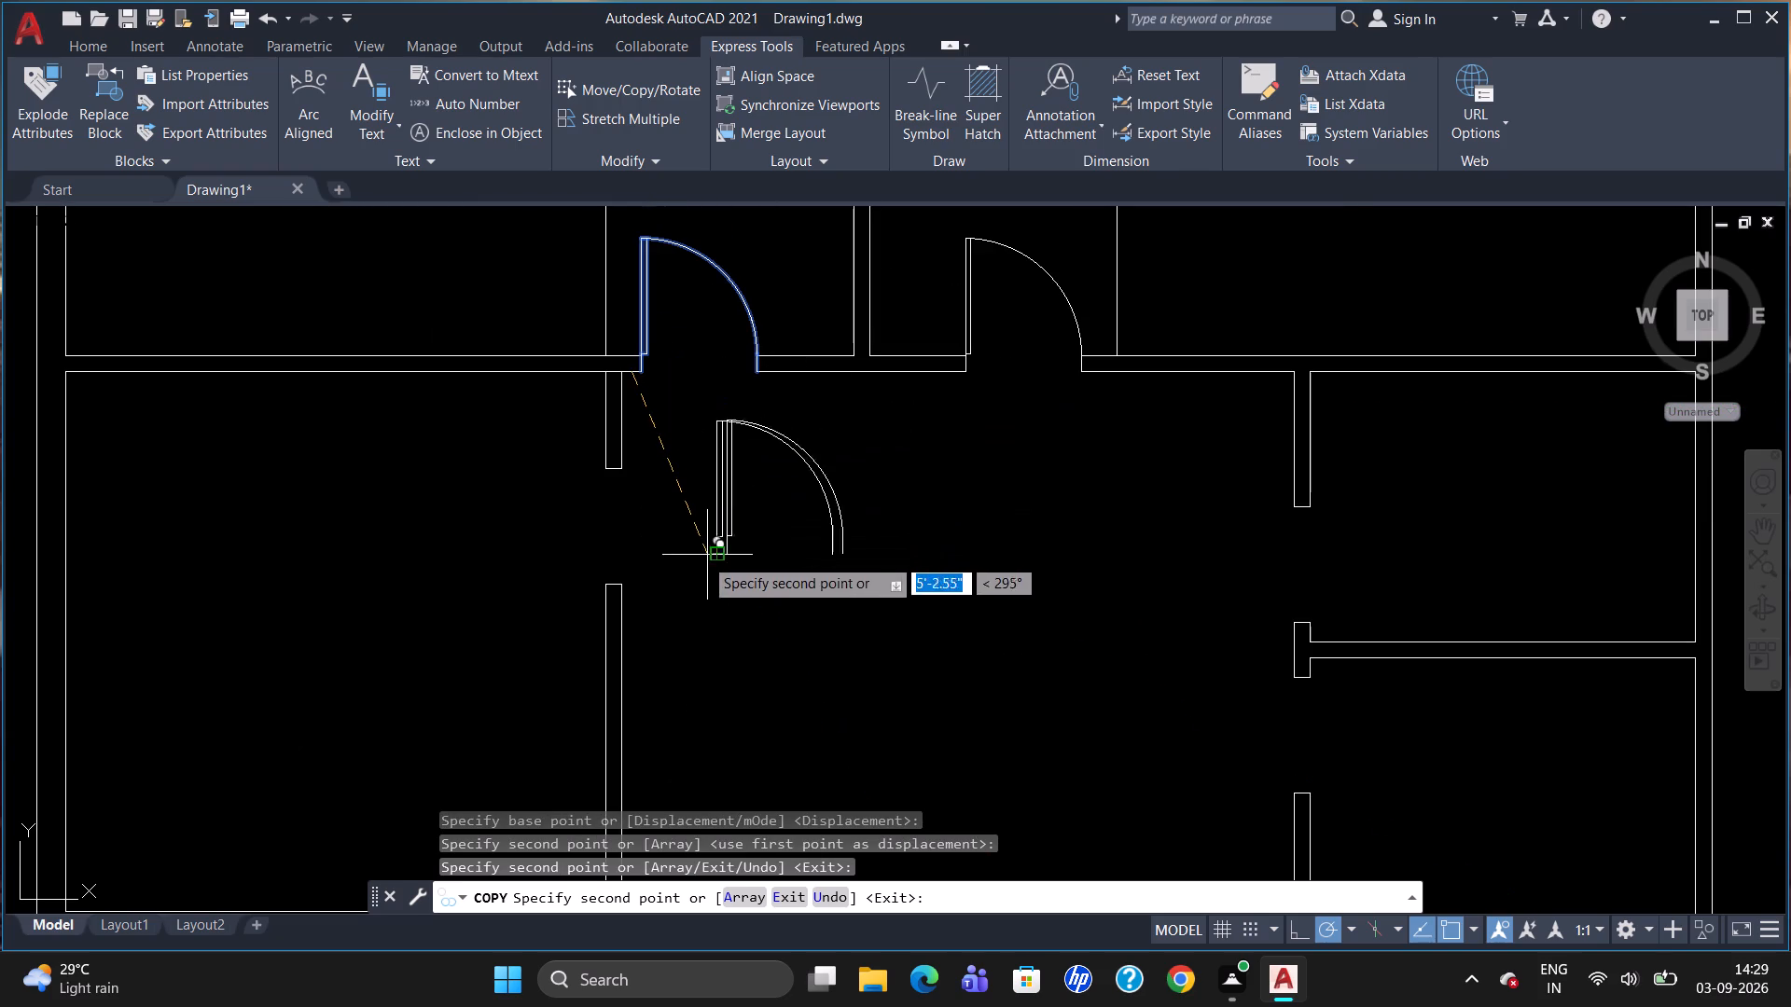
scroll(662, 536, "down", 2)
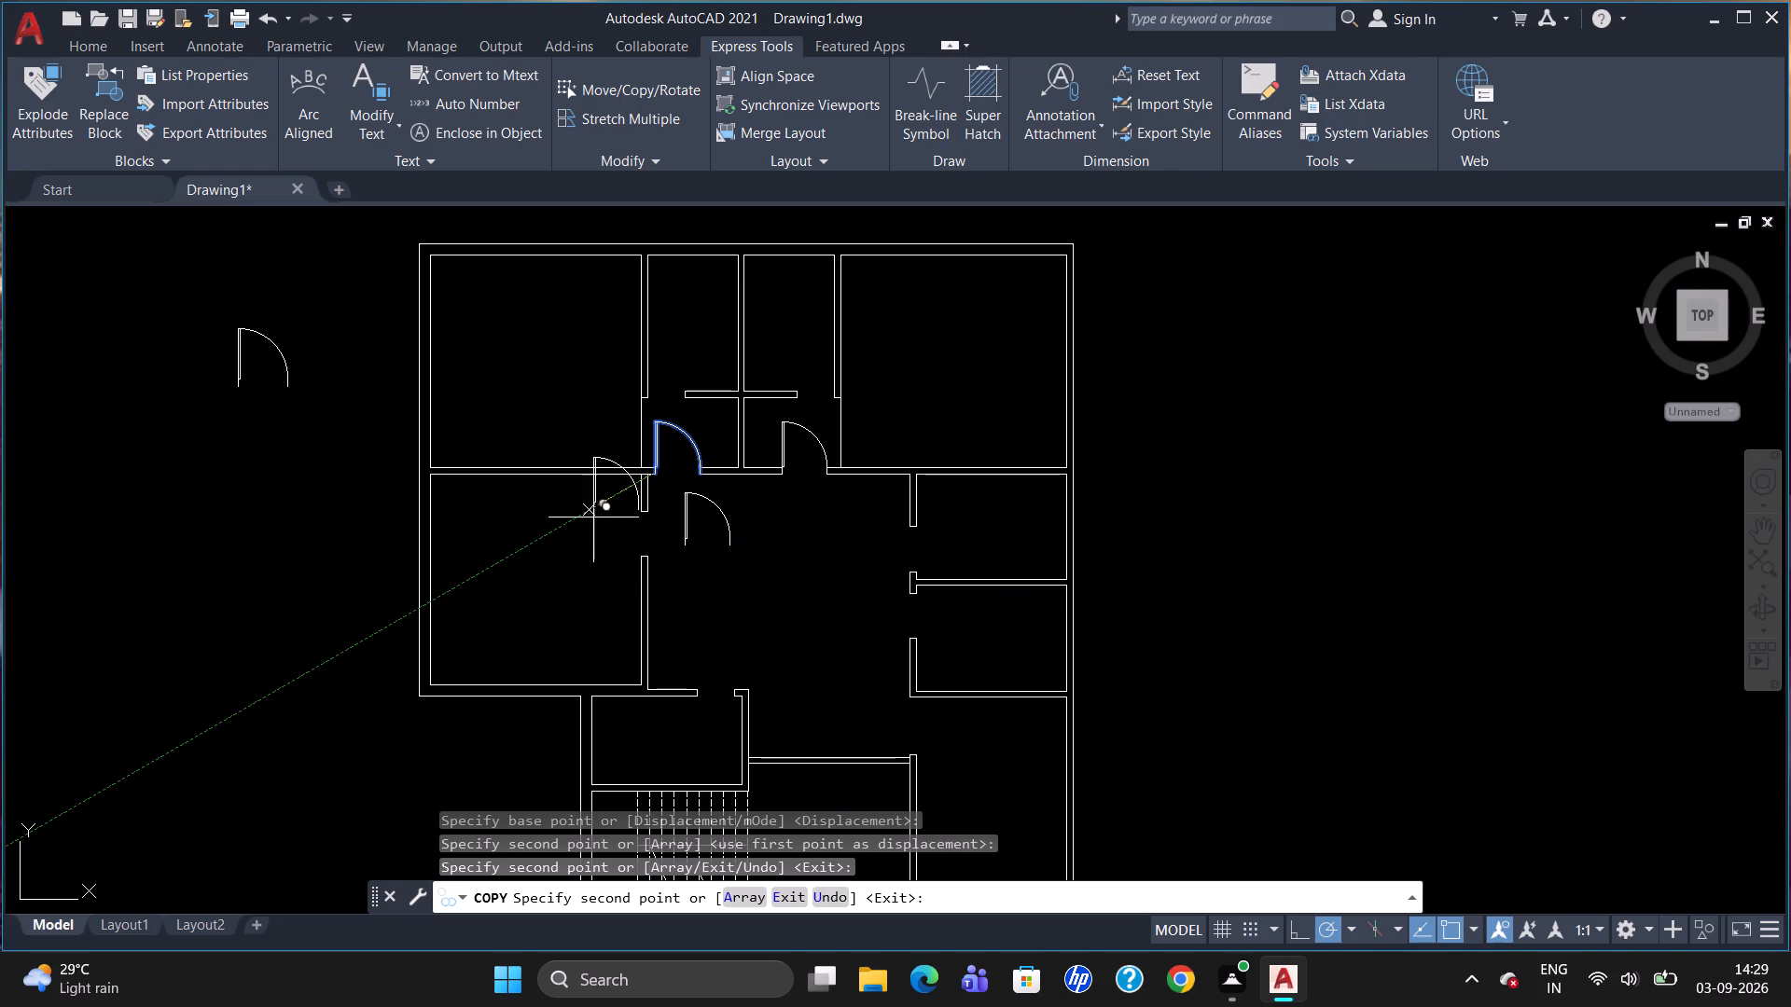
left_click(958, 768)
key("Escape")
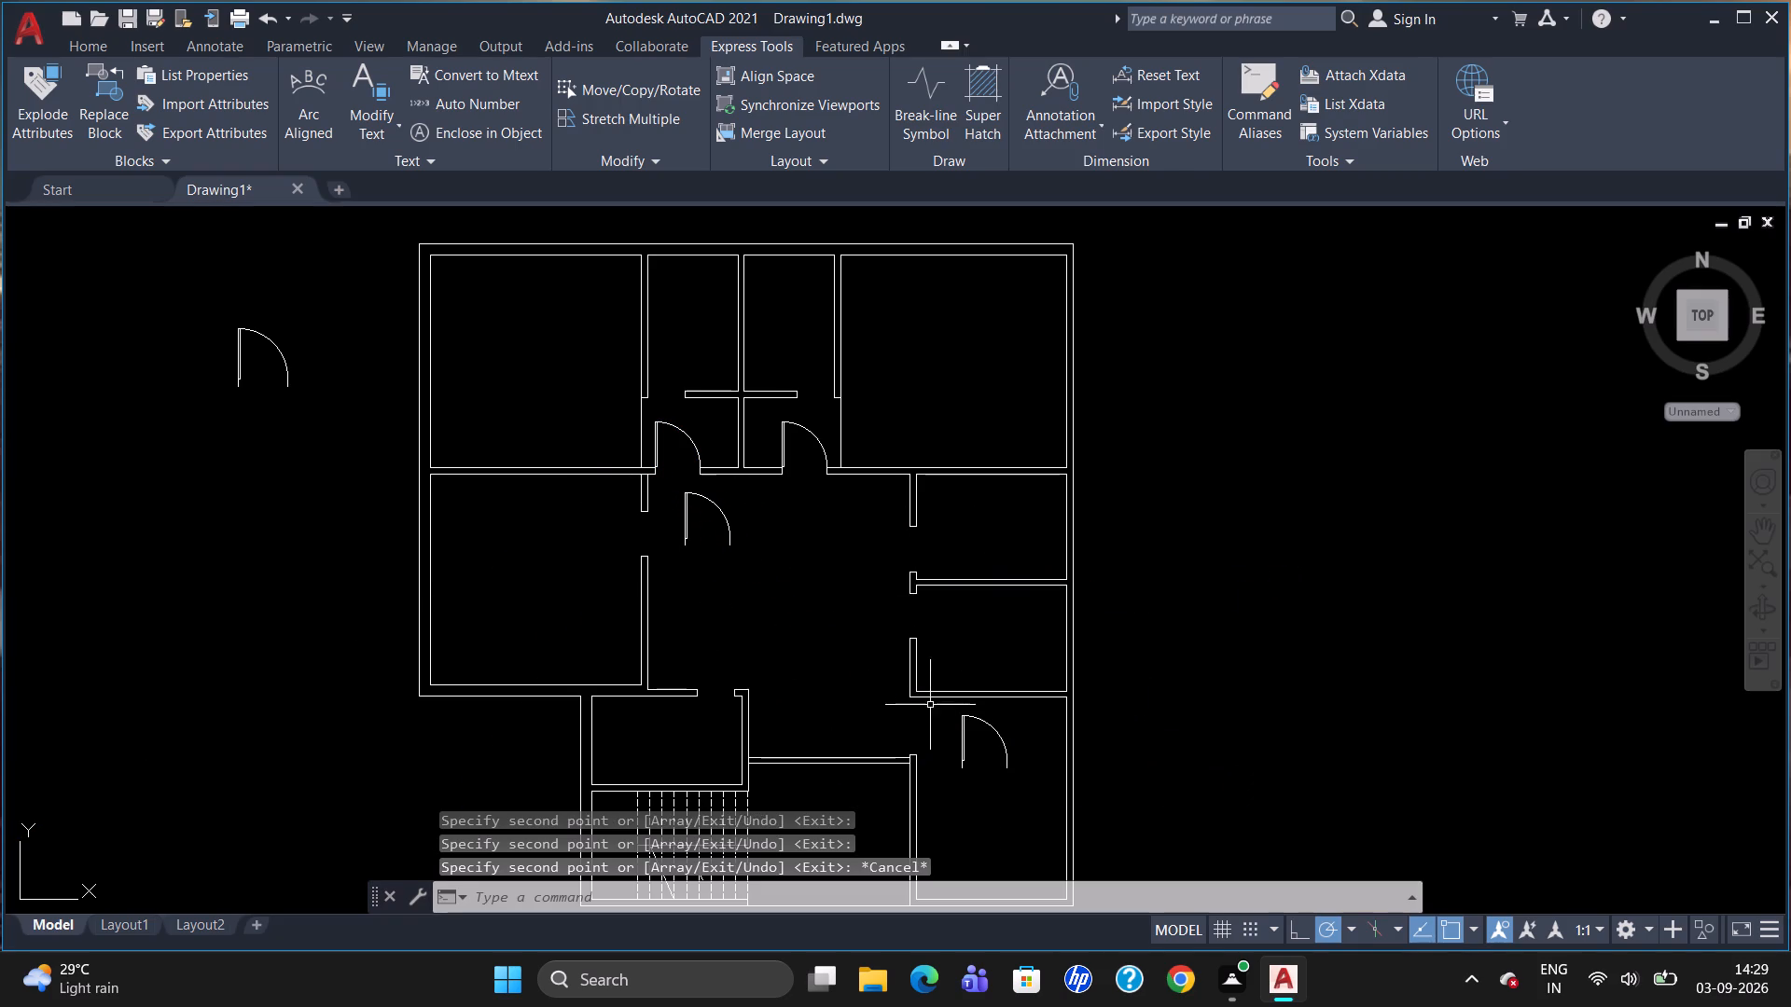
Rotate the lower-right room's door a quarter turn clockwise about the top of its leaf, making the leaf horizontal.
left_click(963, 746)
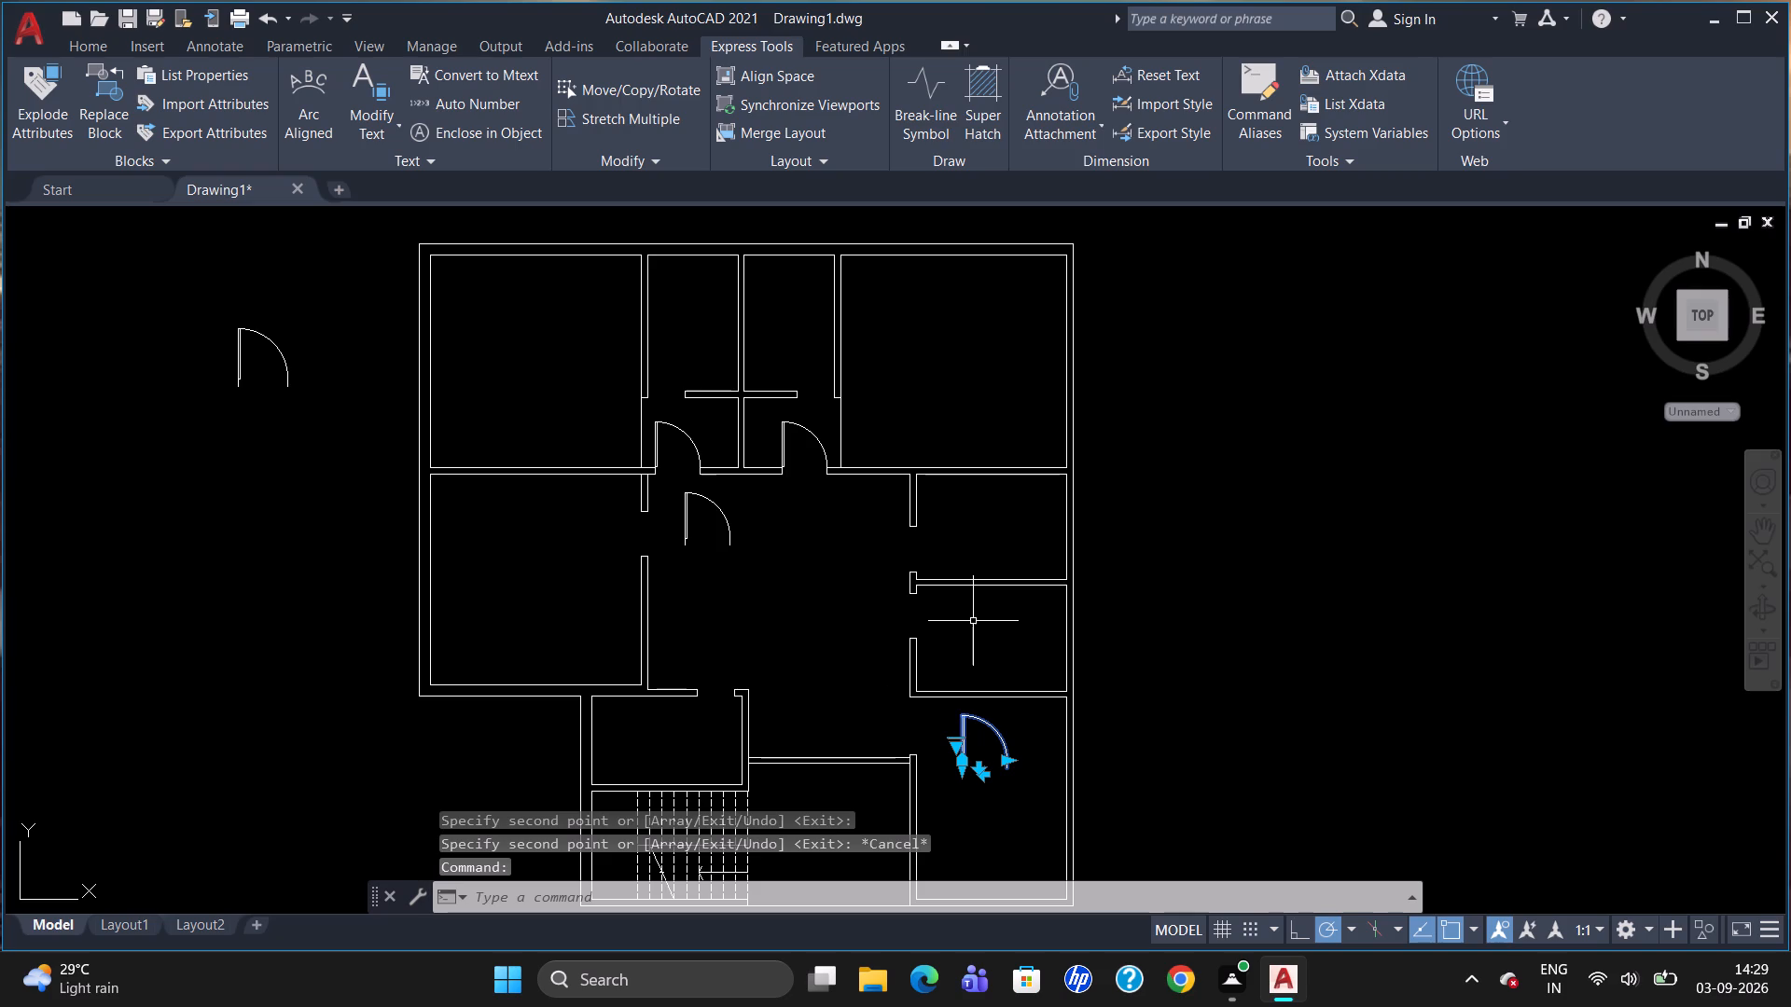
type("RO")
key("Return")
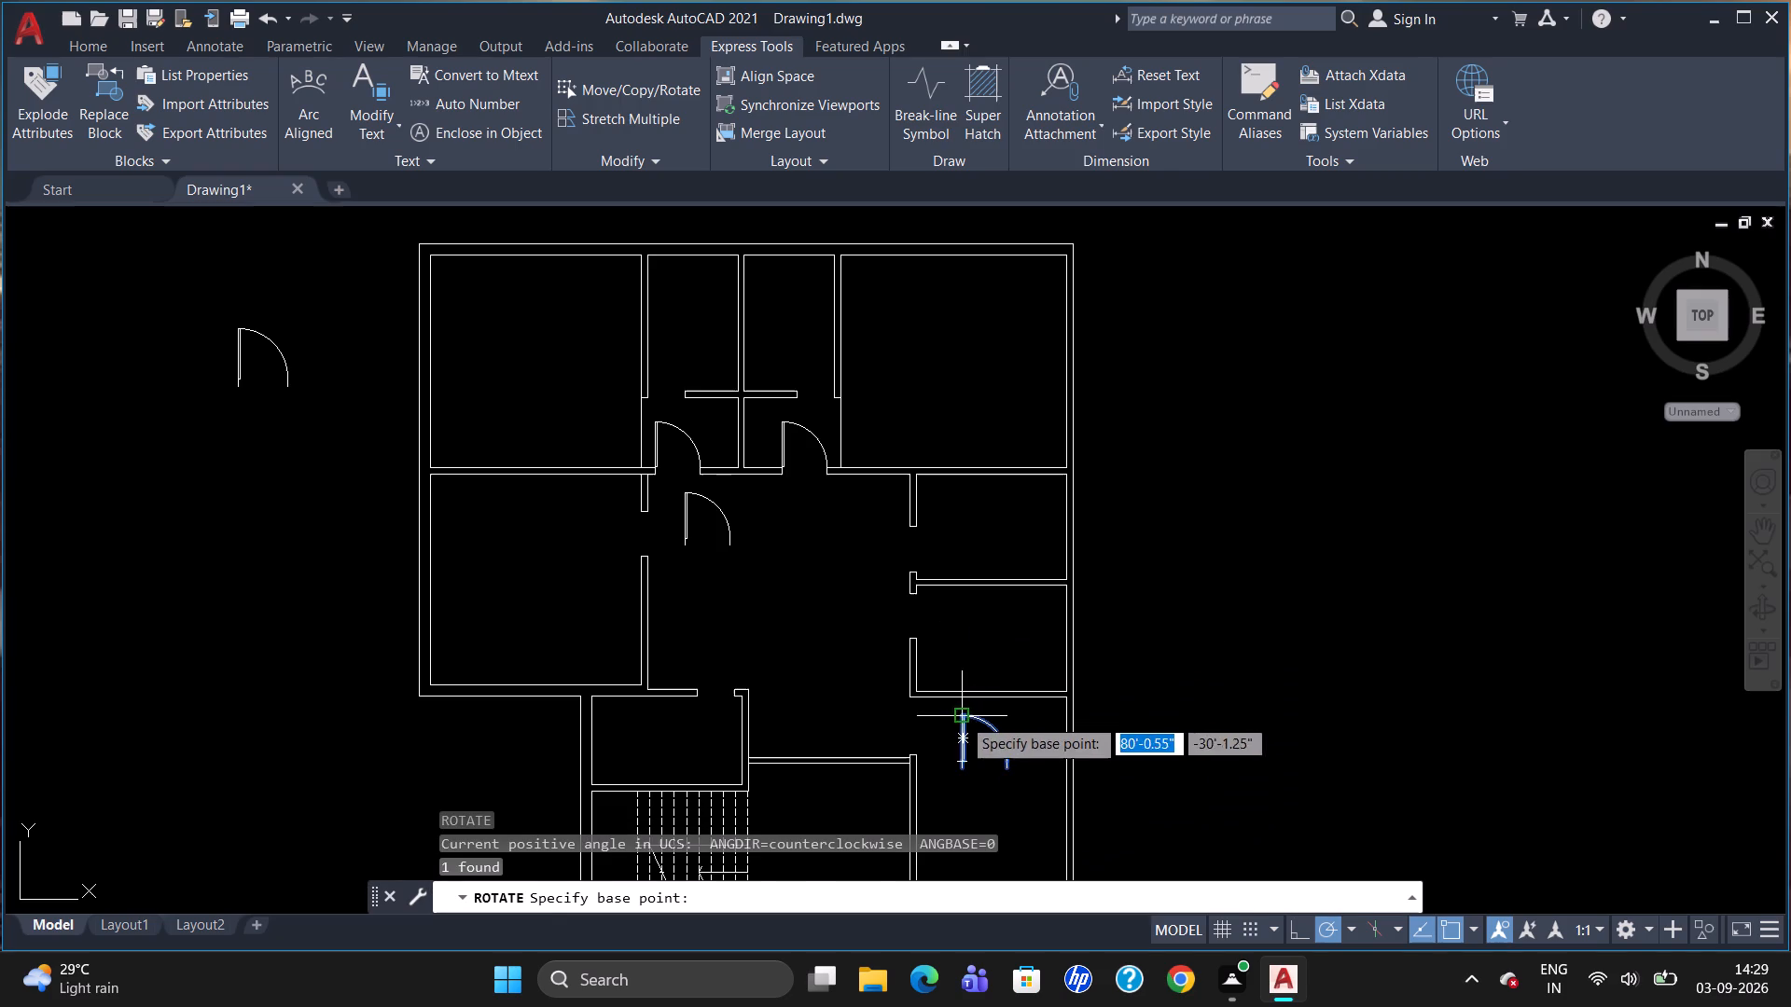
left_click(963, 715)
left_click(949, 812)
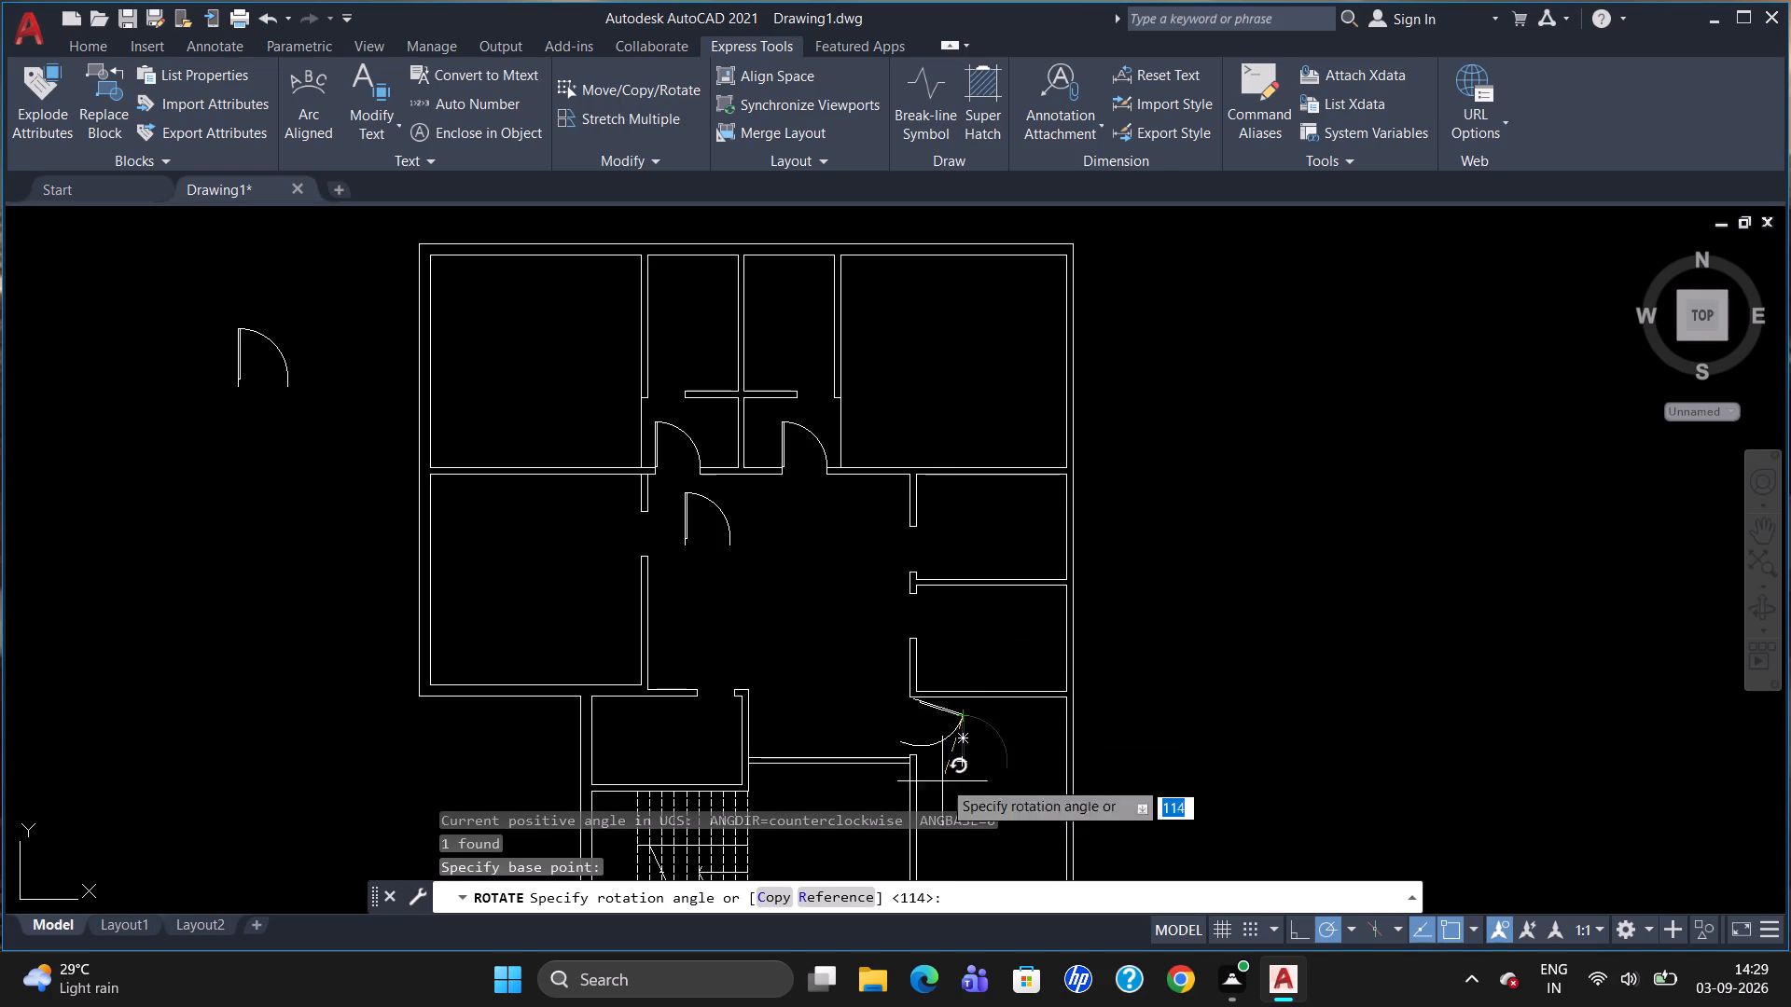
left_click(955, 800)
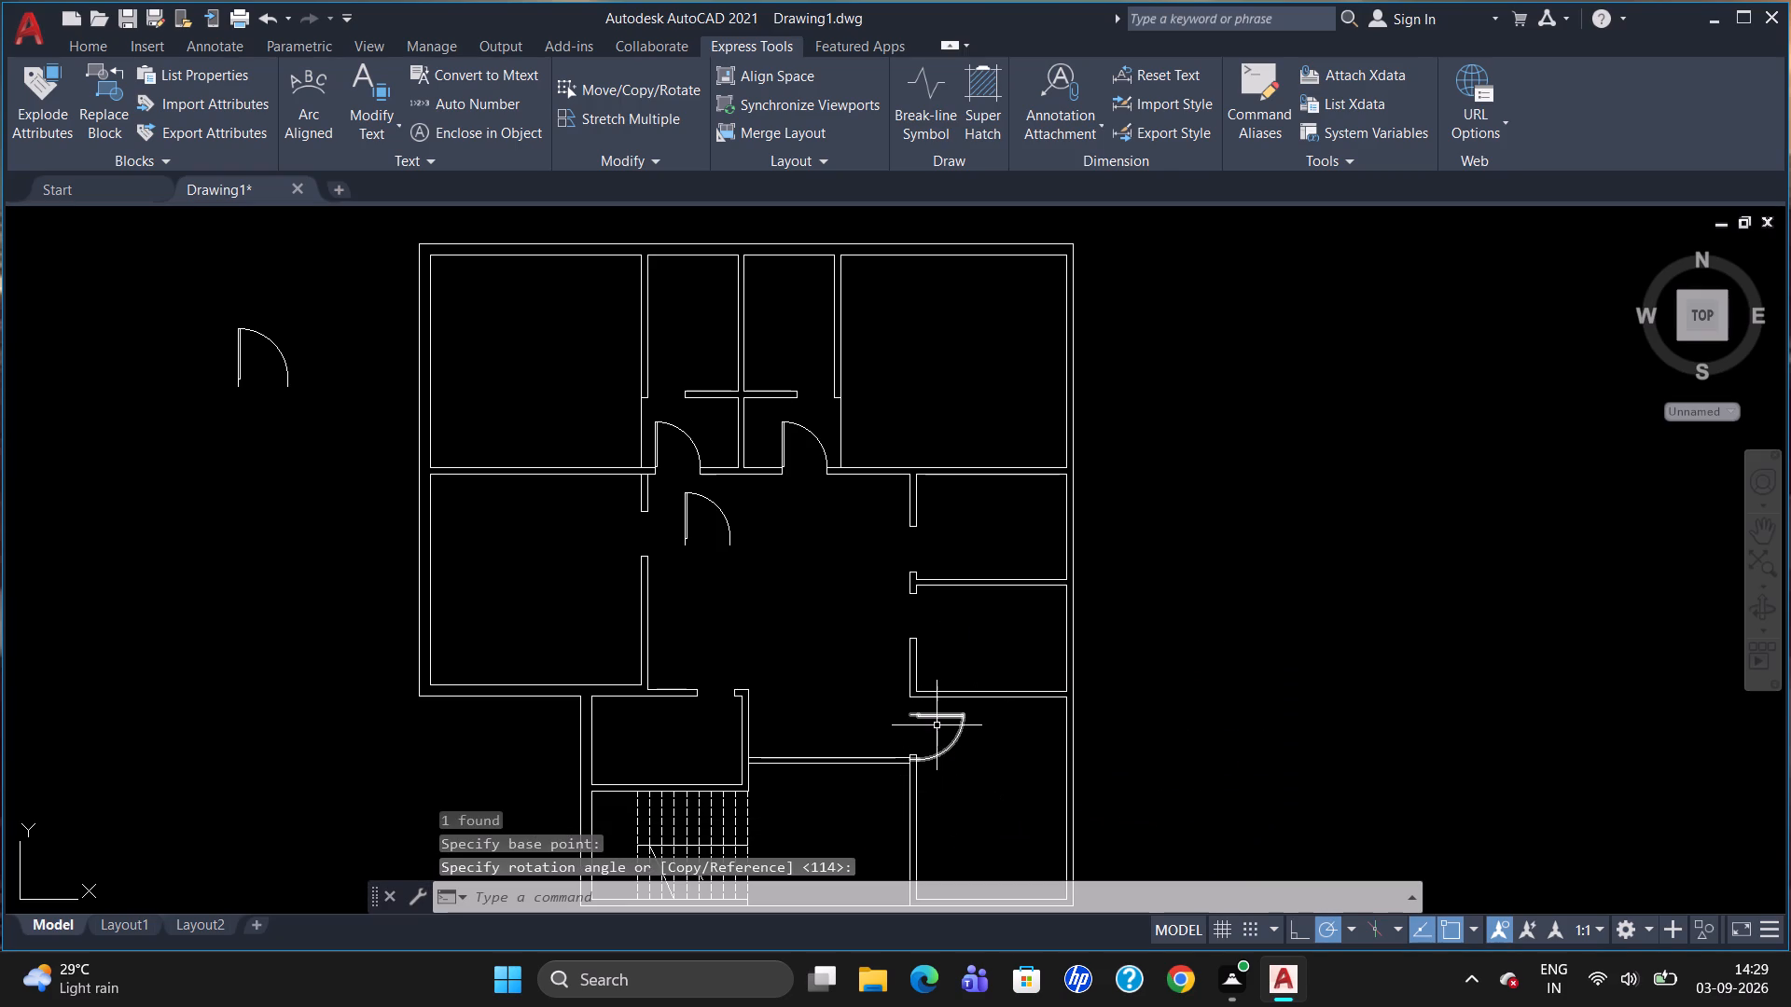
Move the rotated door by its hinge corner to the wall corner at the top of the lower-right room's opening.
left_click(936, 719)
key("m")
key("Return")
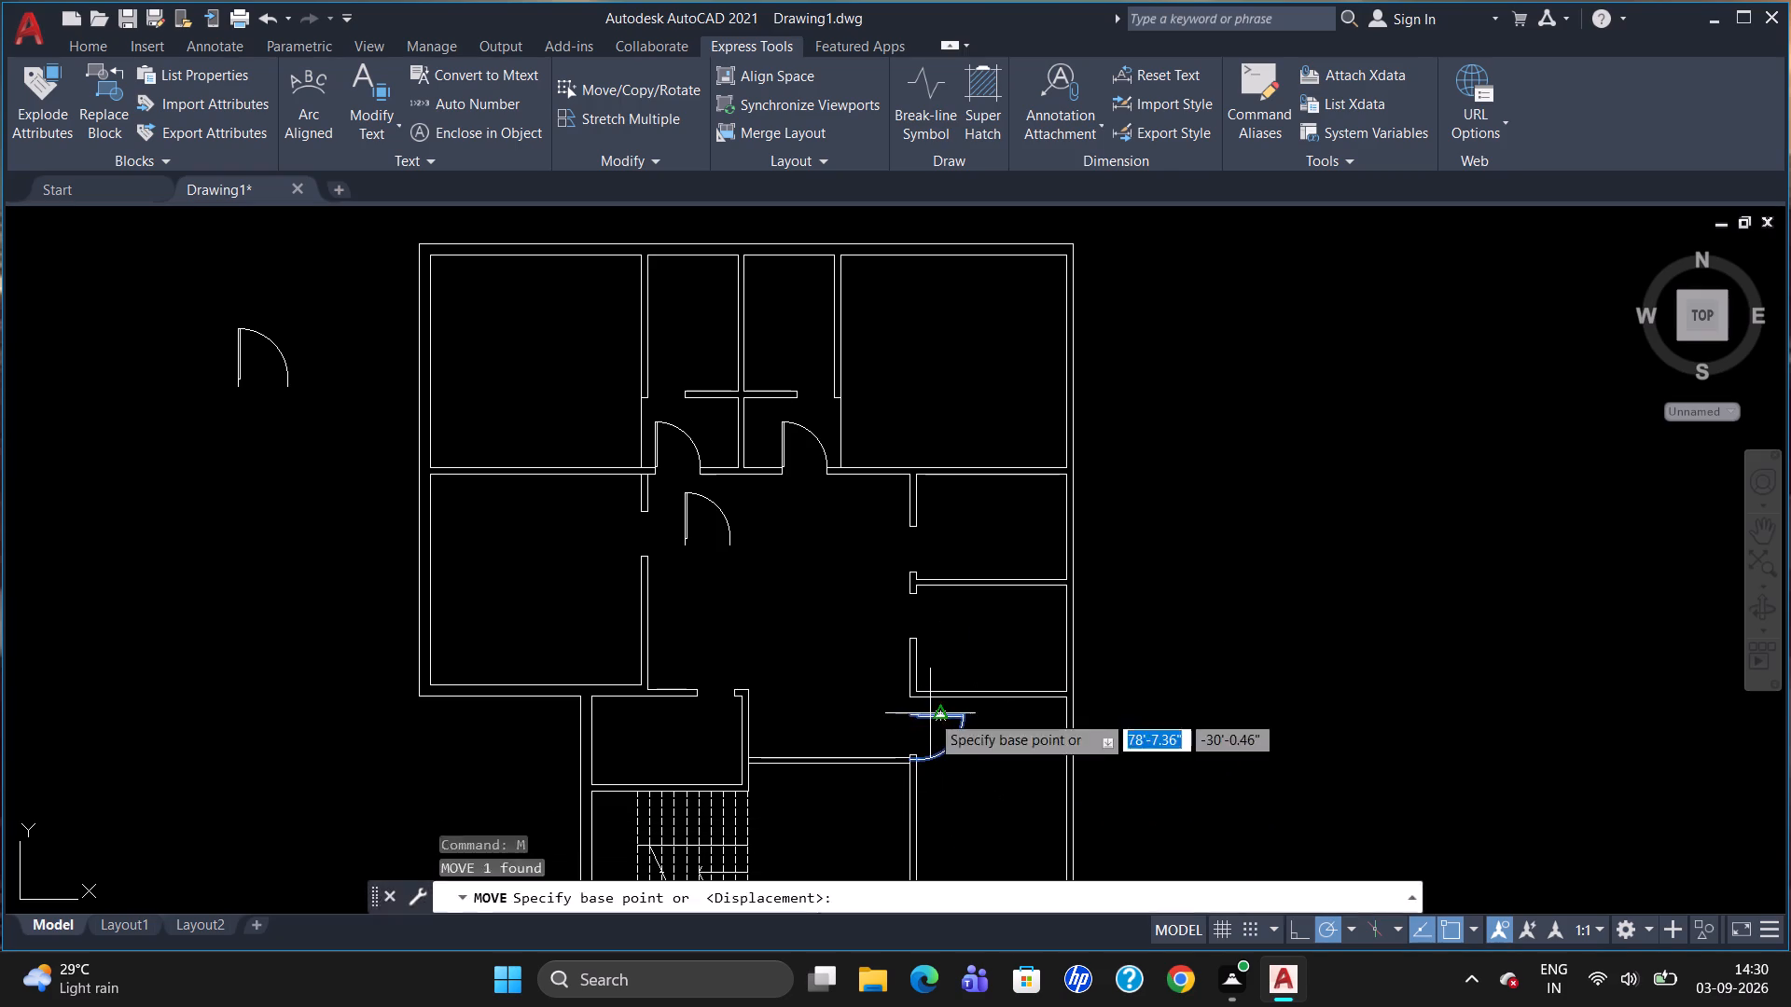
scroll(928, 717, "up", 3)
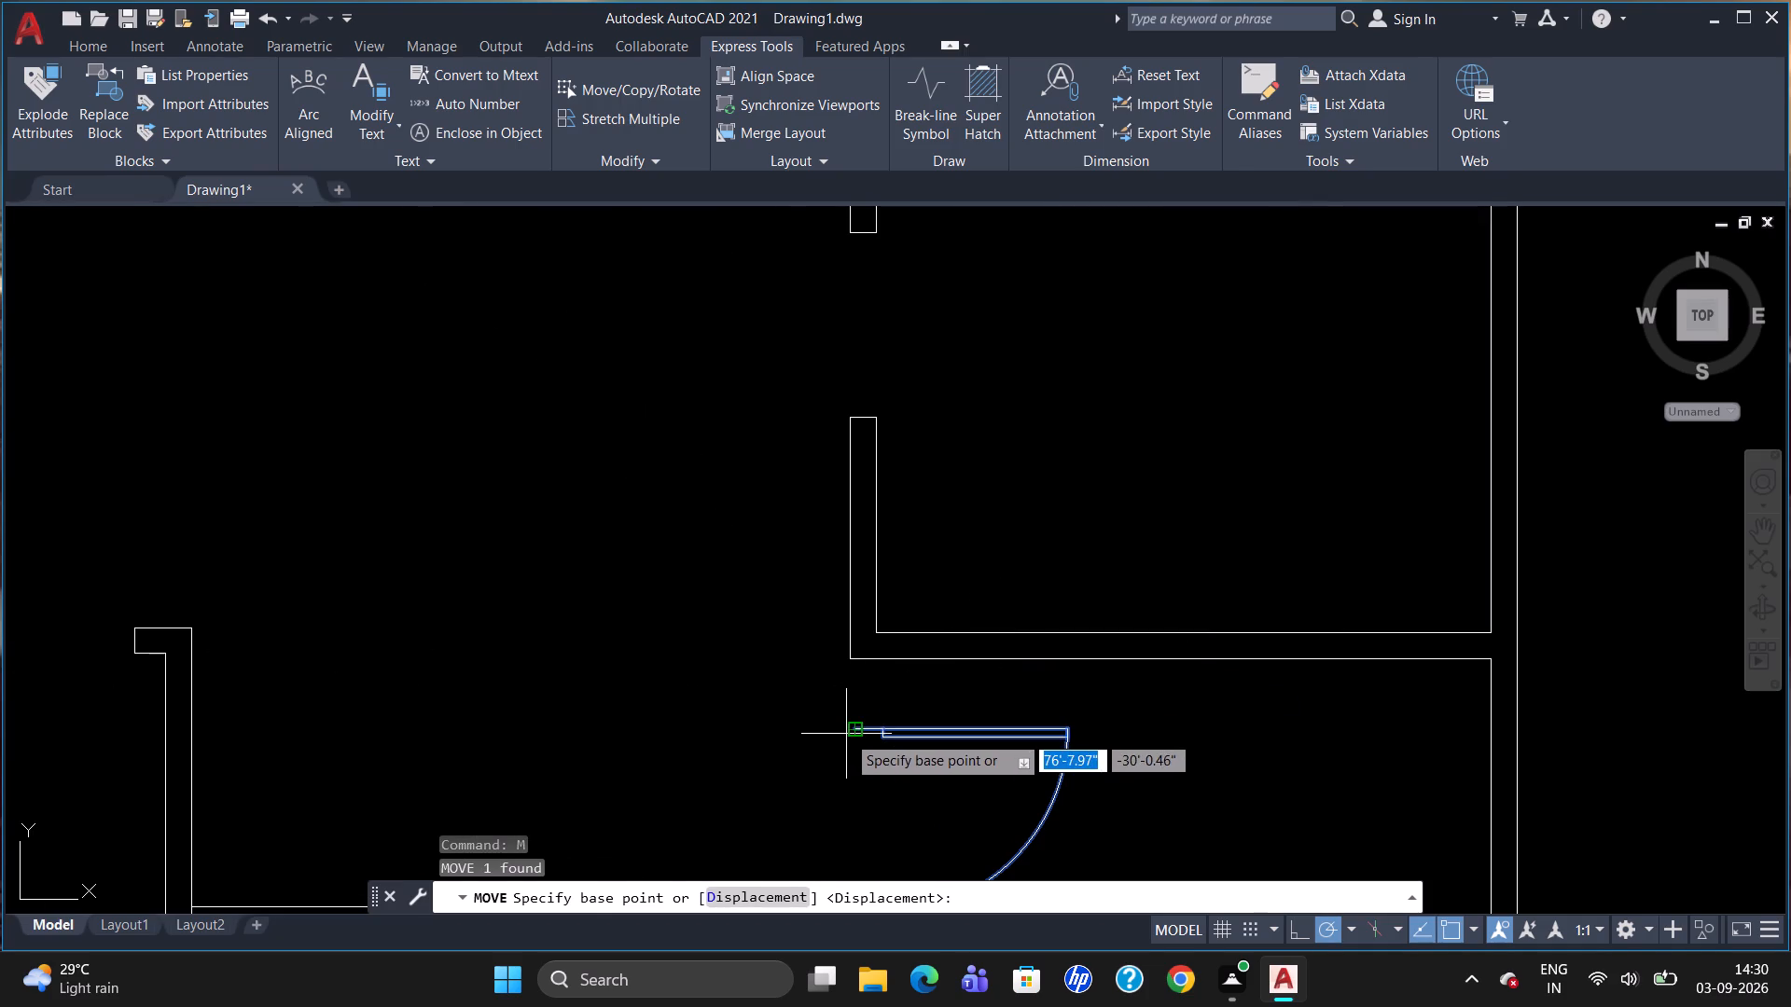
left_click(846, 734)
scroll(847, 678, "up", 2)
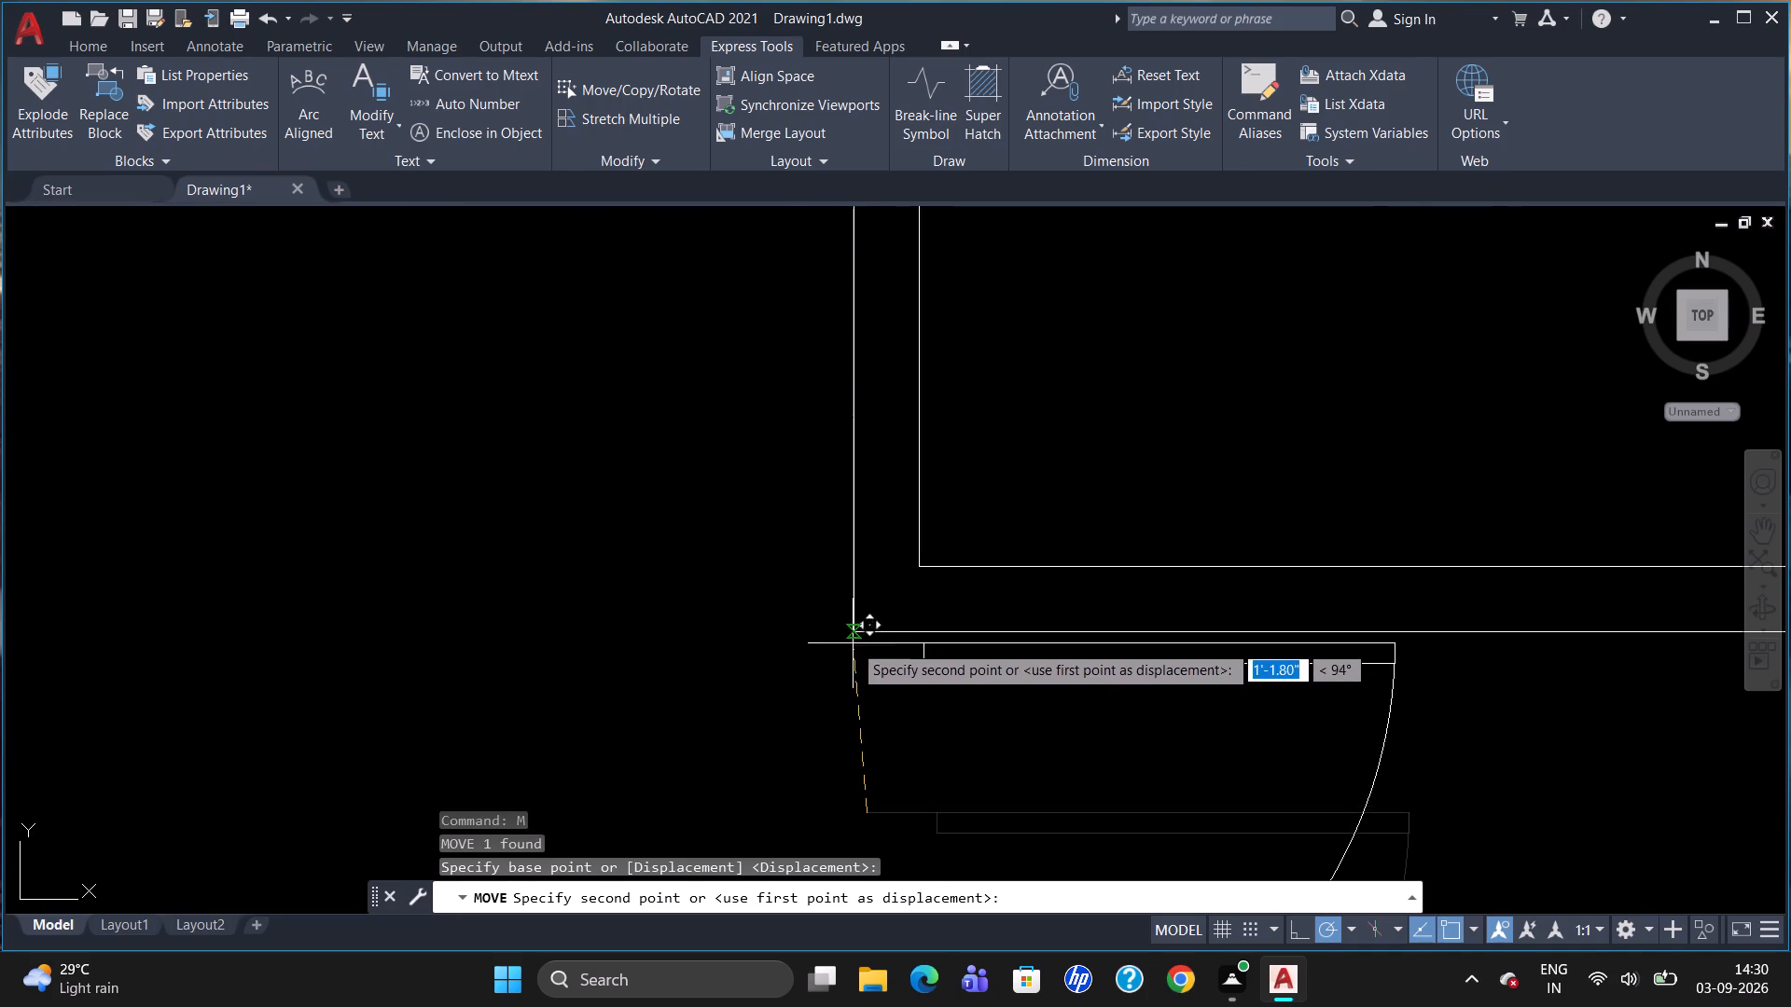
left_click(860, 636)
Scale up the lower-right room's door from its hinge corner so its swing spans the full wall opening.
scroll(1076, 422, "down", 2)
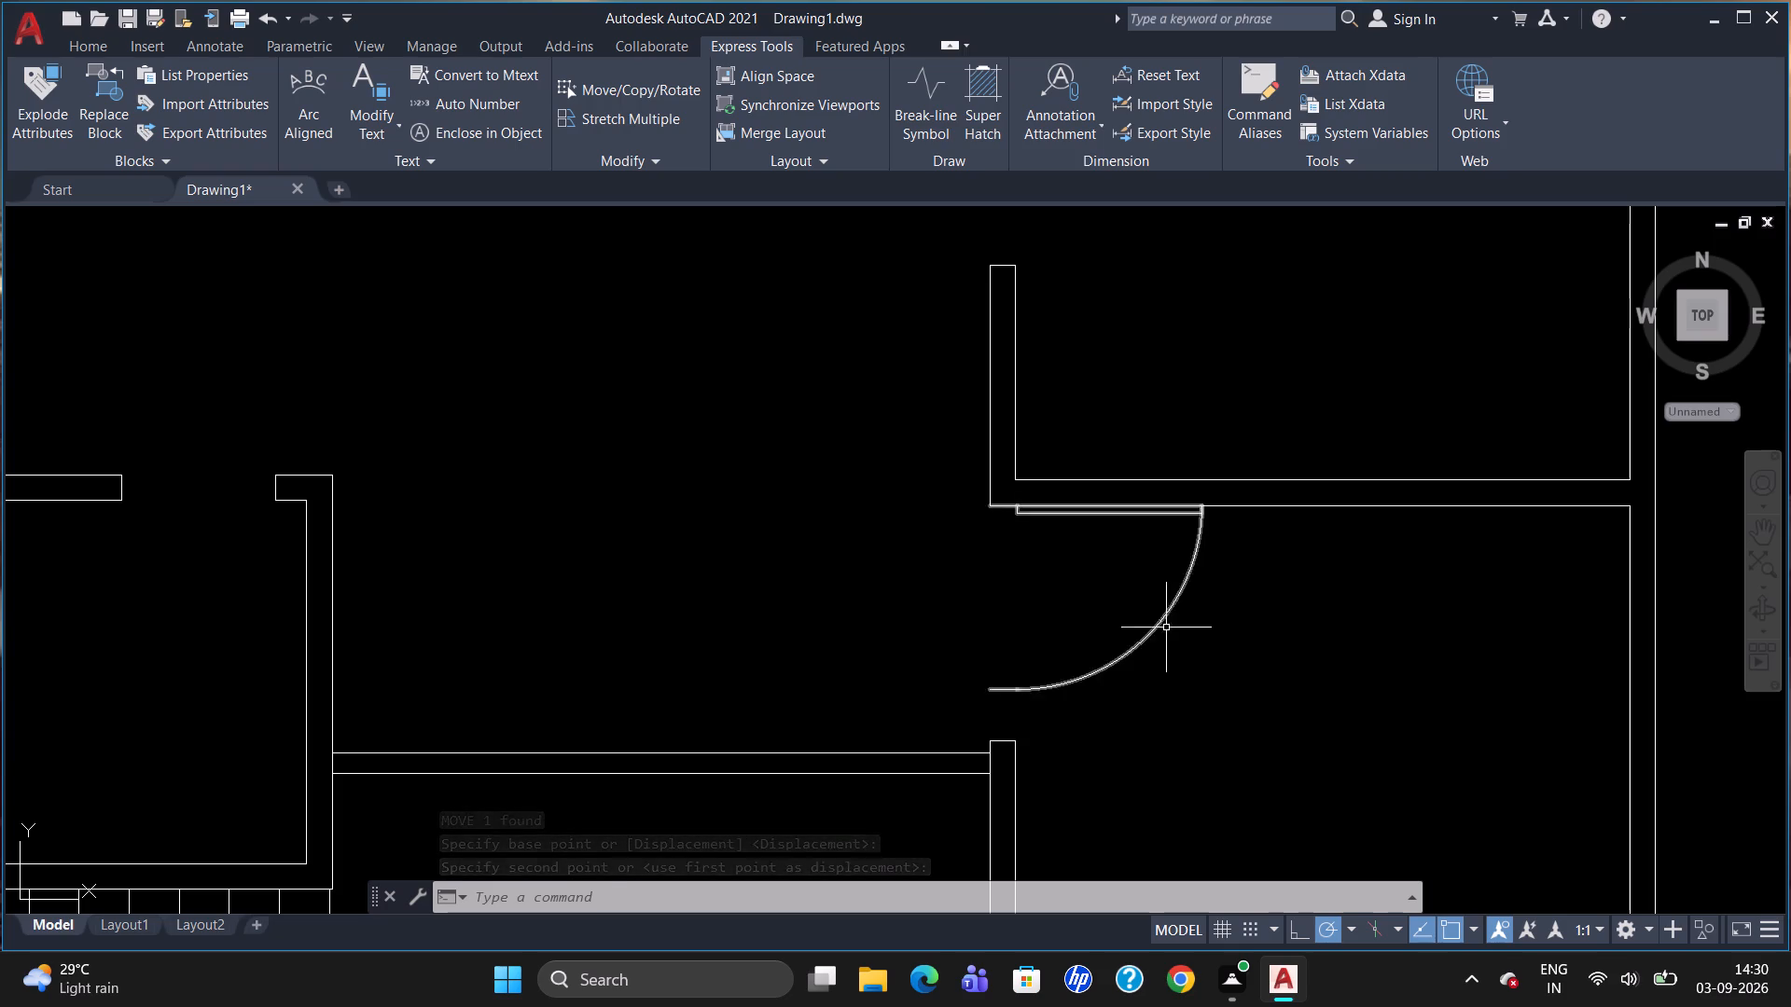
scroll(1163, 654, "down", 3)
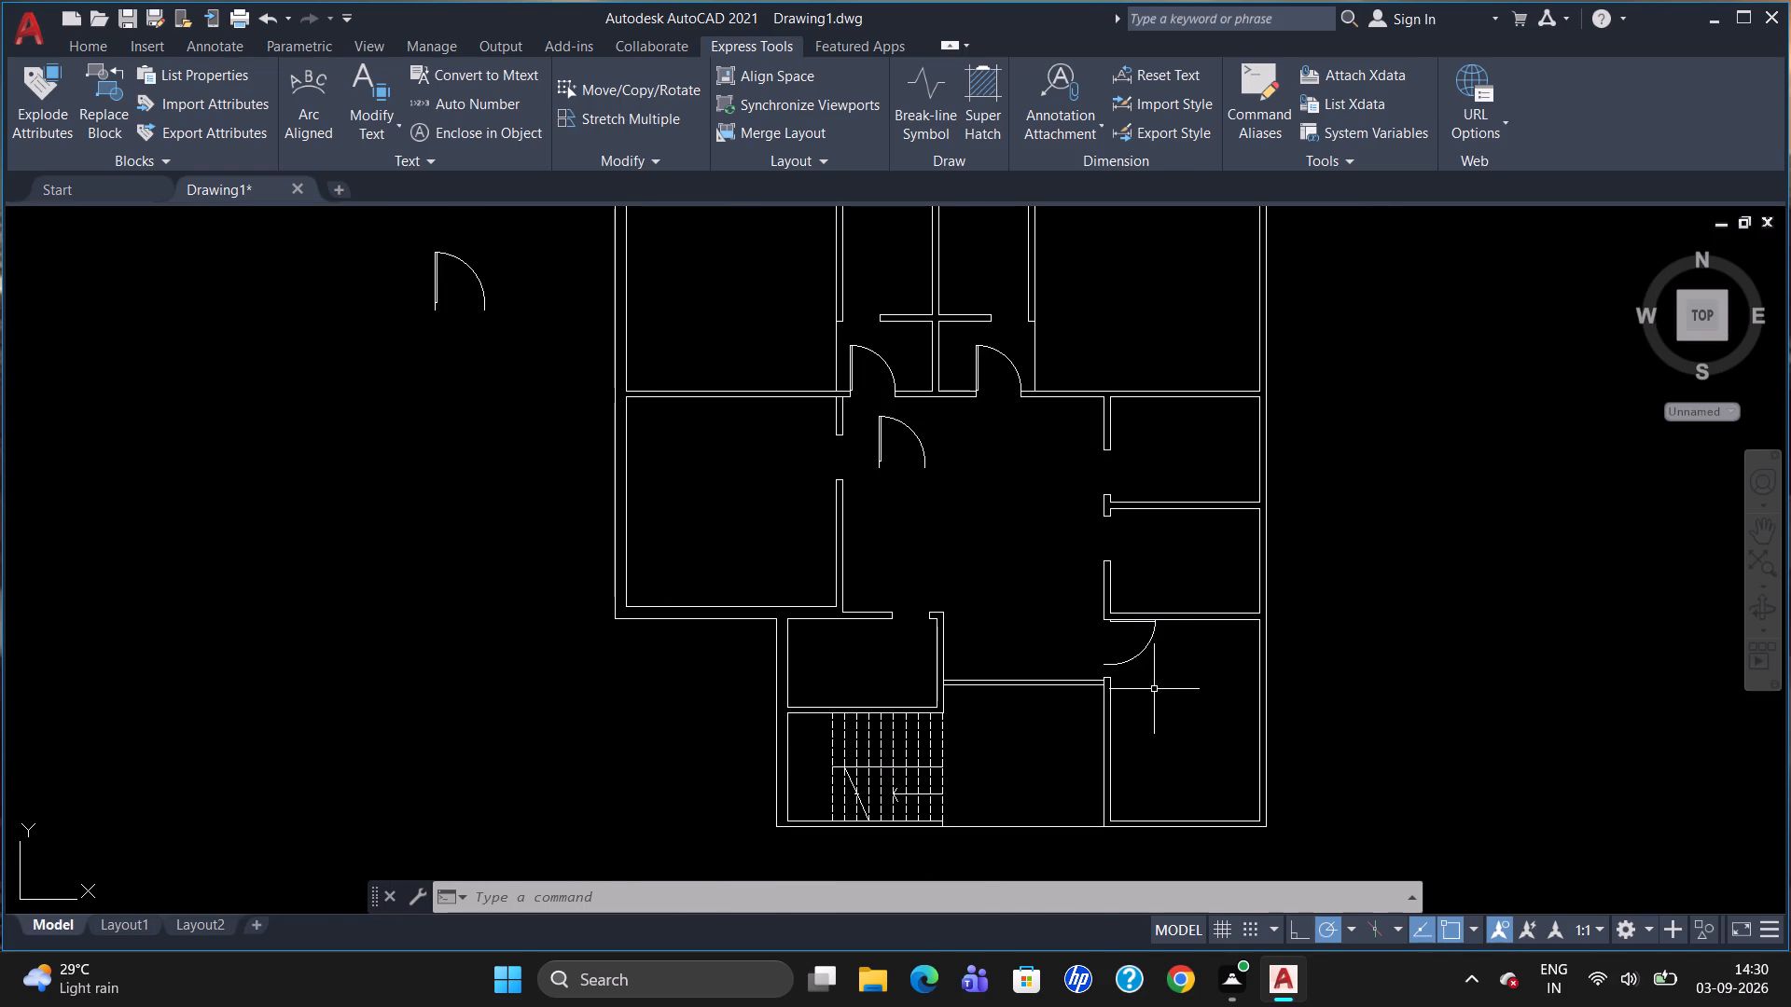
left_click(1138, 624)
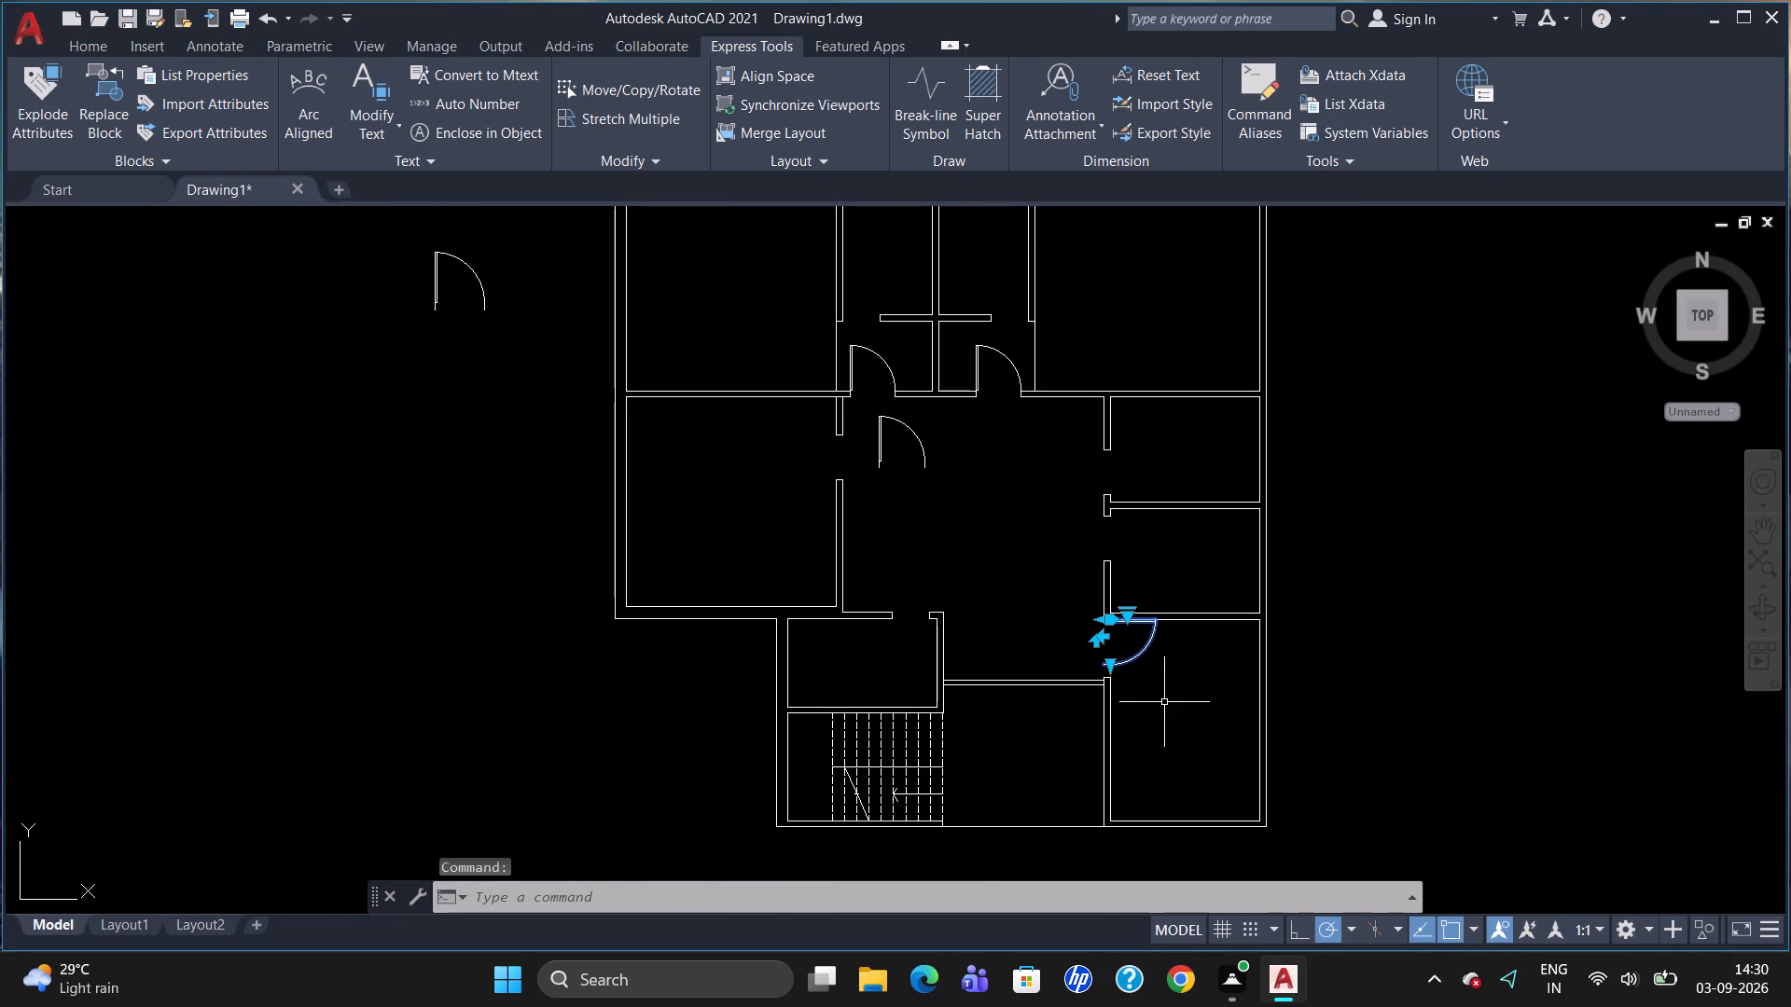
type("SC")
key("Return")
scroll(1127, 649, "up", 2)
left_click_drag(1064, 574, 1076, 587)
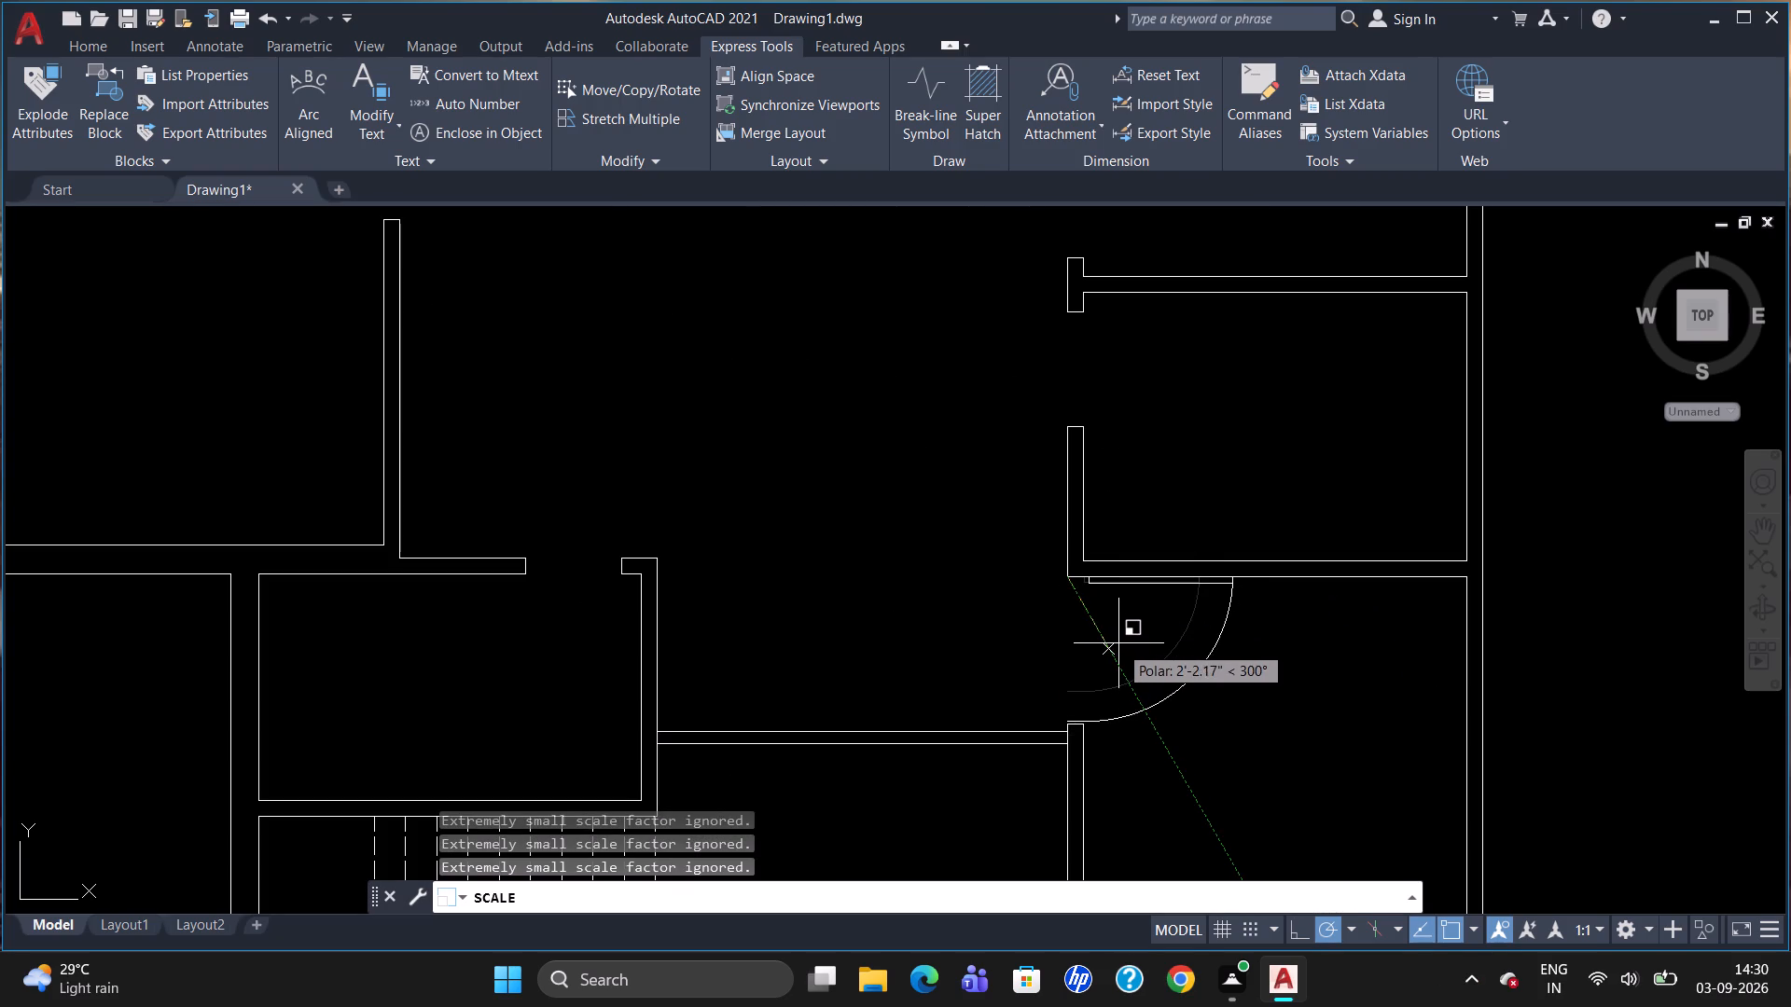
left_click(1118, 645)
Measure the left narrow room's door opening with a horizontal linear dimension below it, and erase that dimension.
scroll(1090, 628, "down", 3)
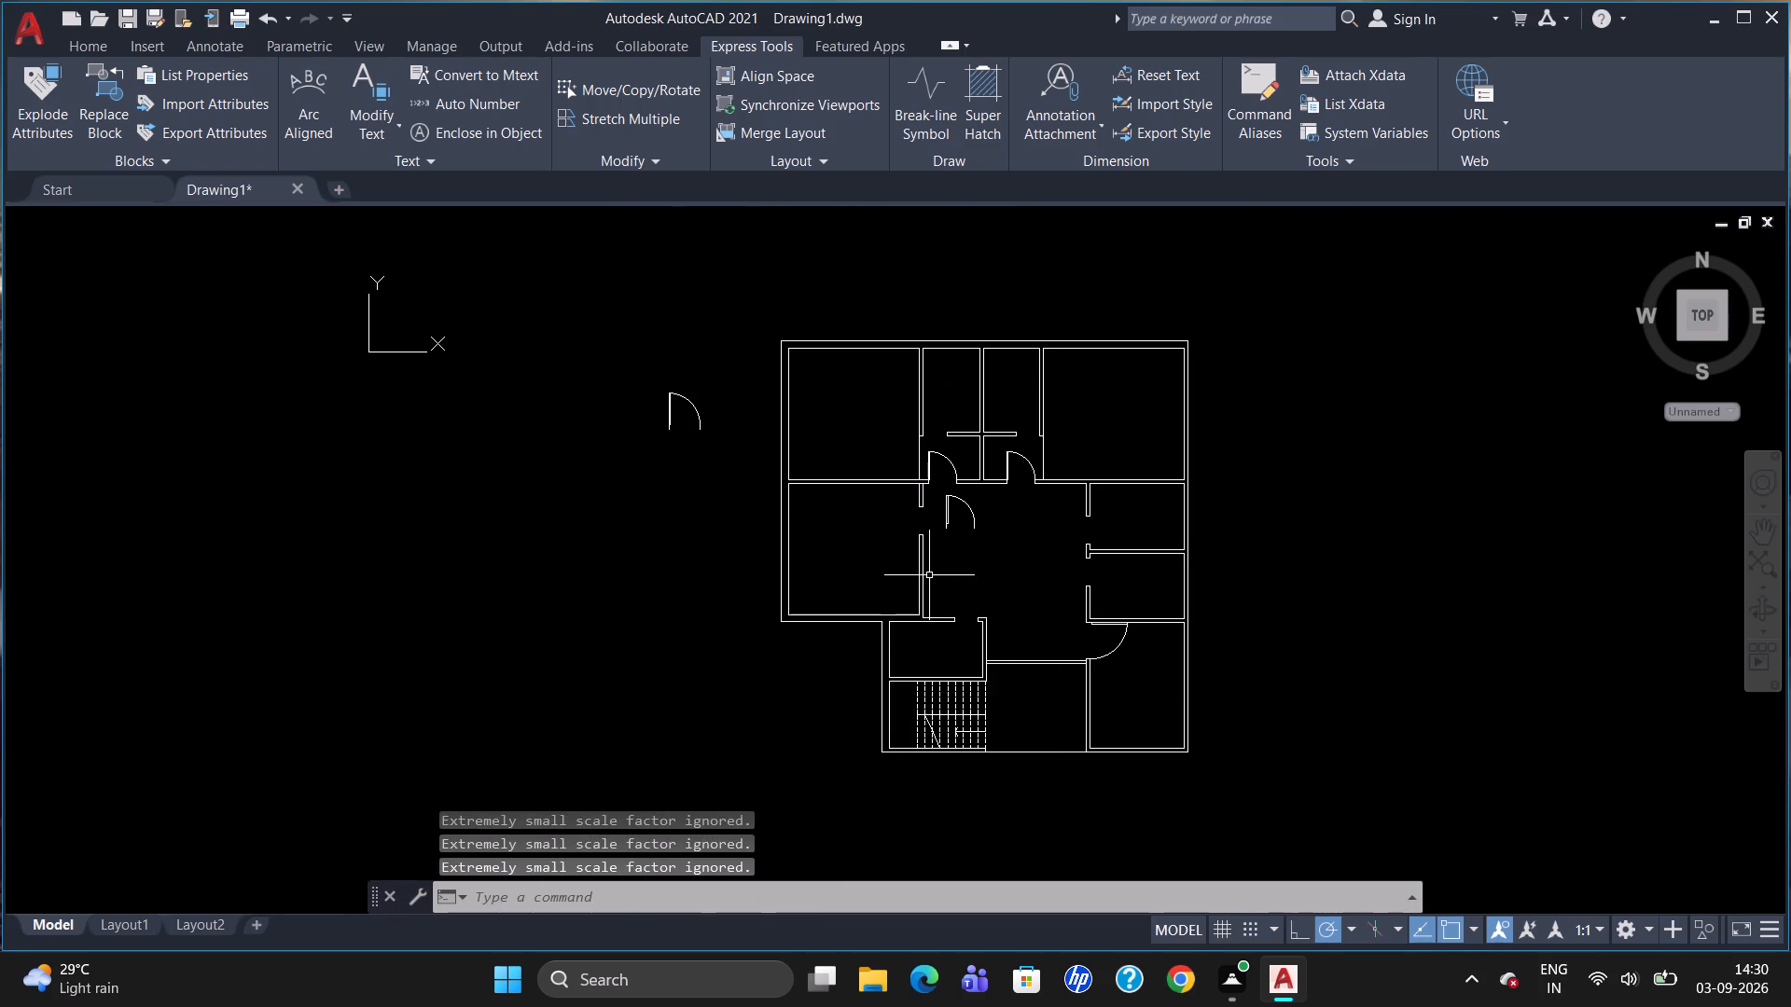
scroll(924, 481, "up", 3)
key("d")
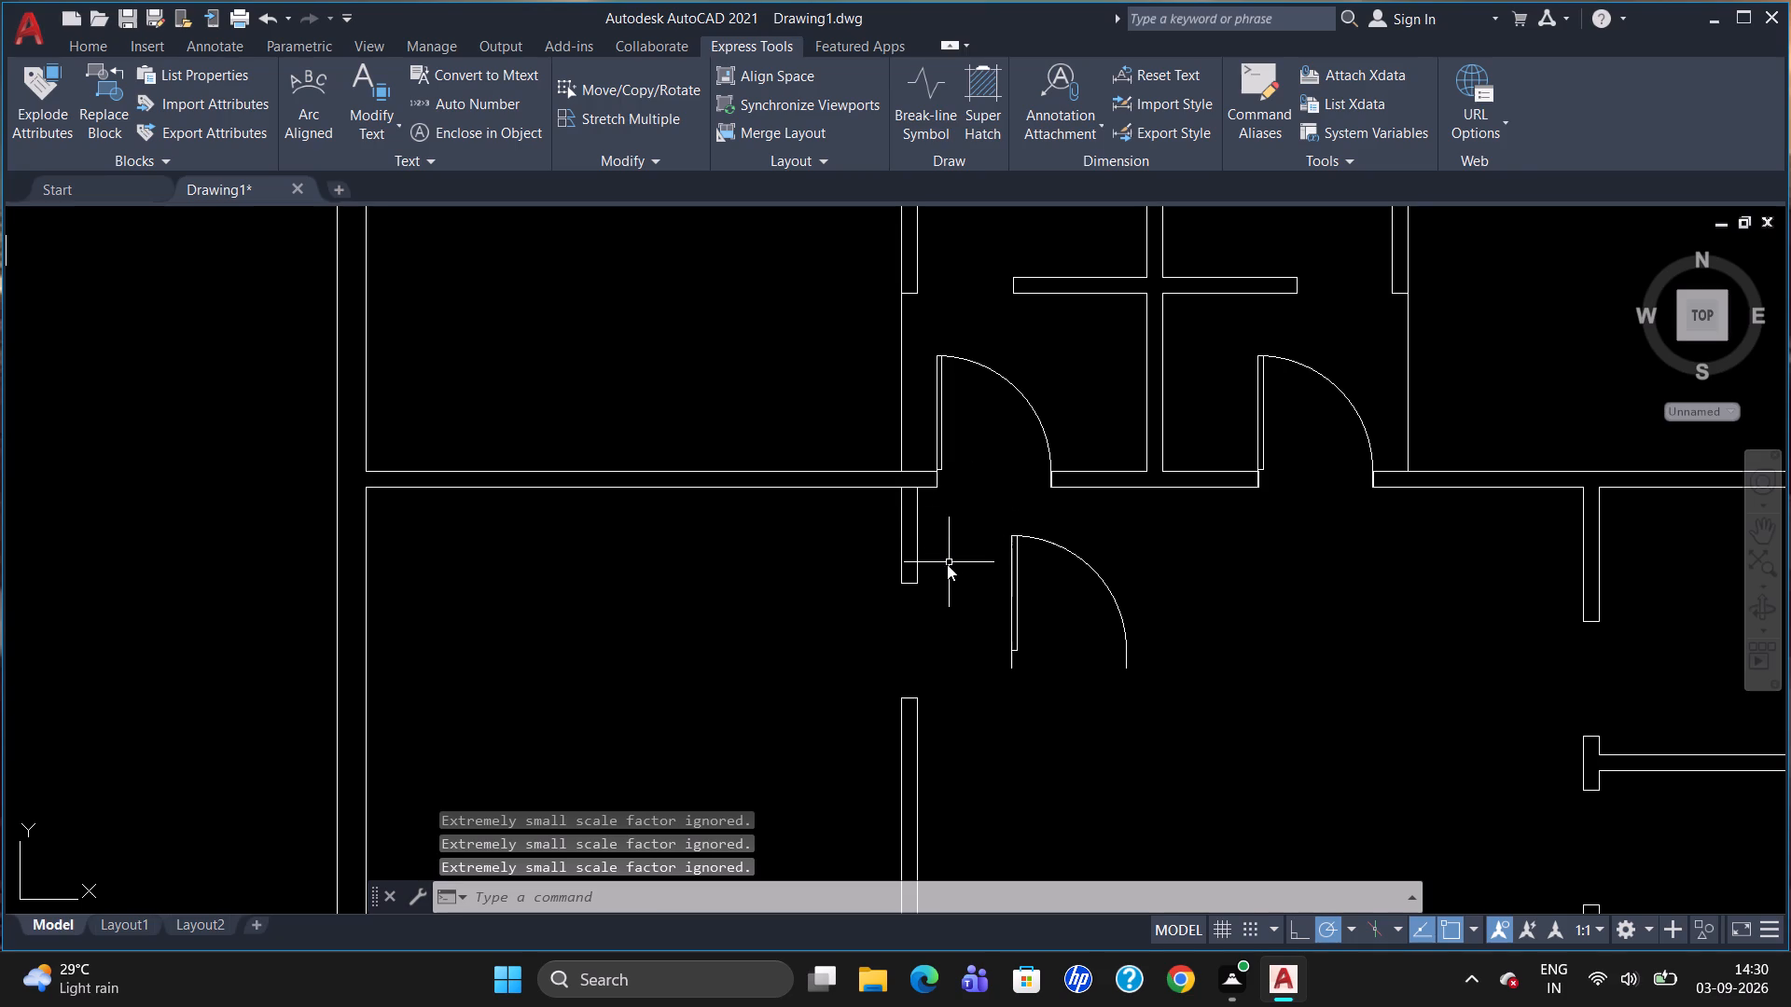
key("l")
key("i")
key("Return")
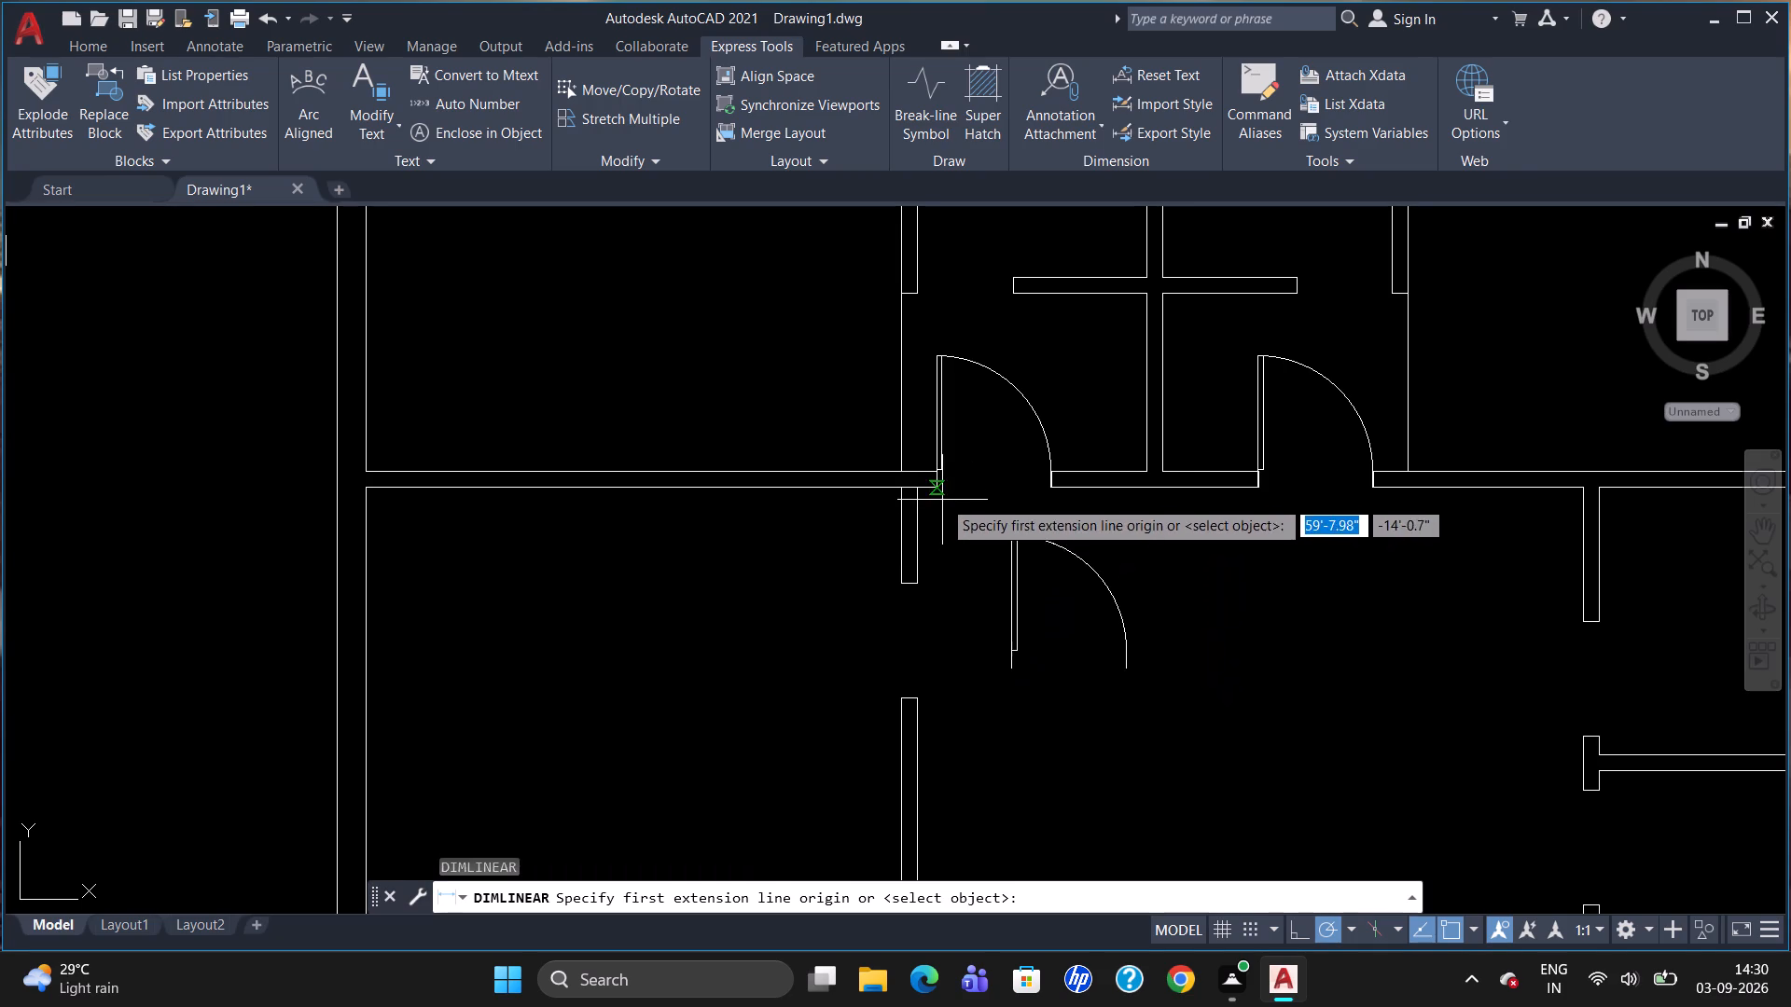
left_click(937, 490)
left_click(1054, 490)
left_click(1054, 500)
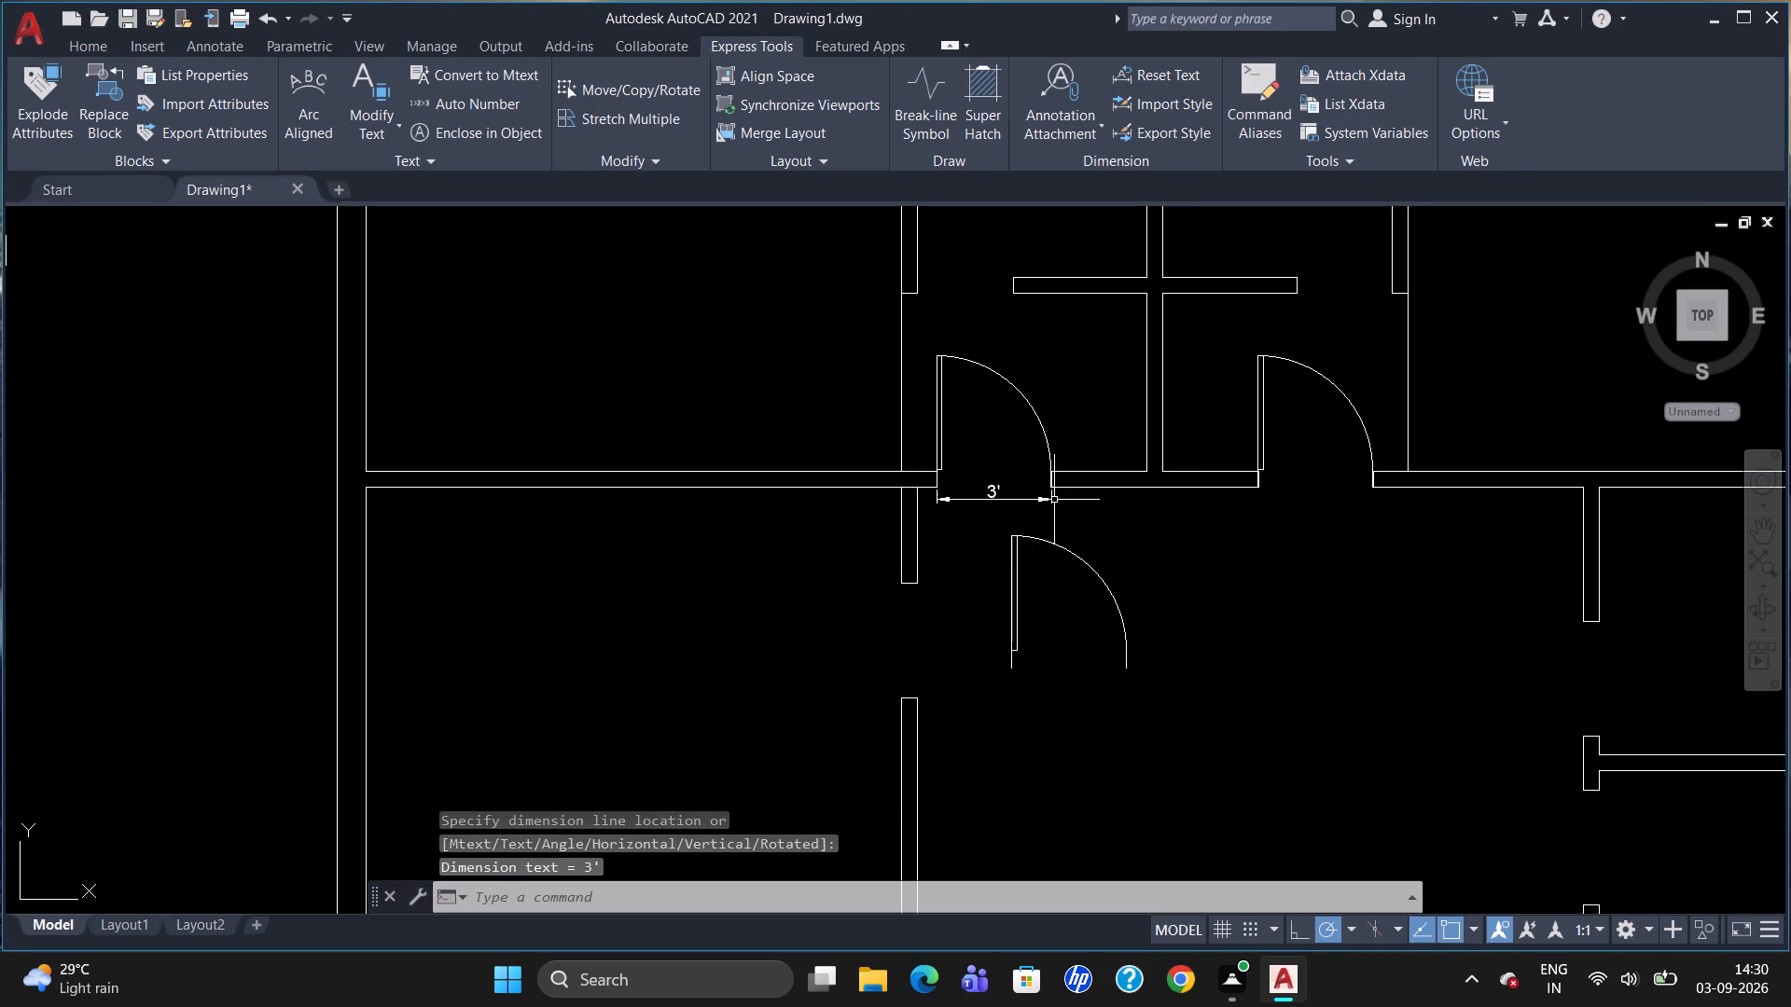
left_click(1004, 497)
key("Delete")
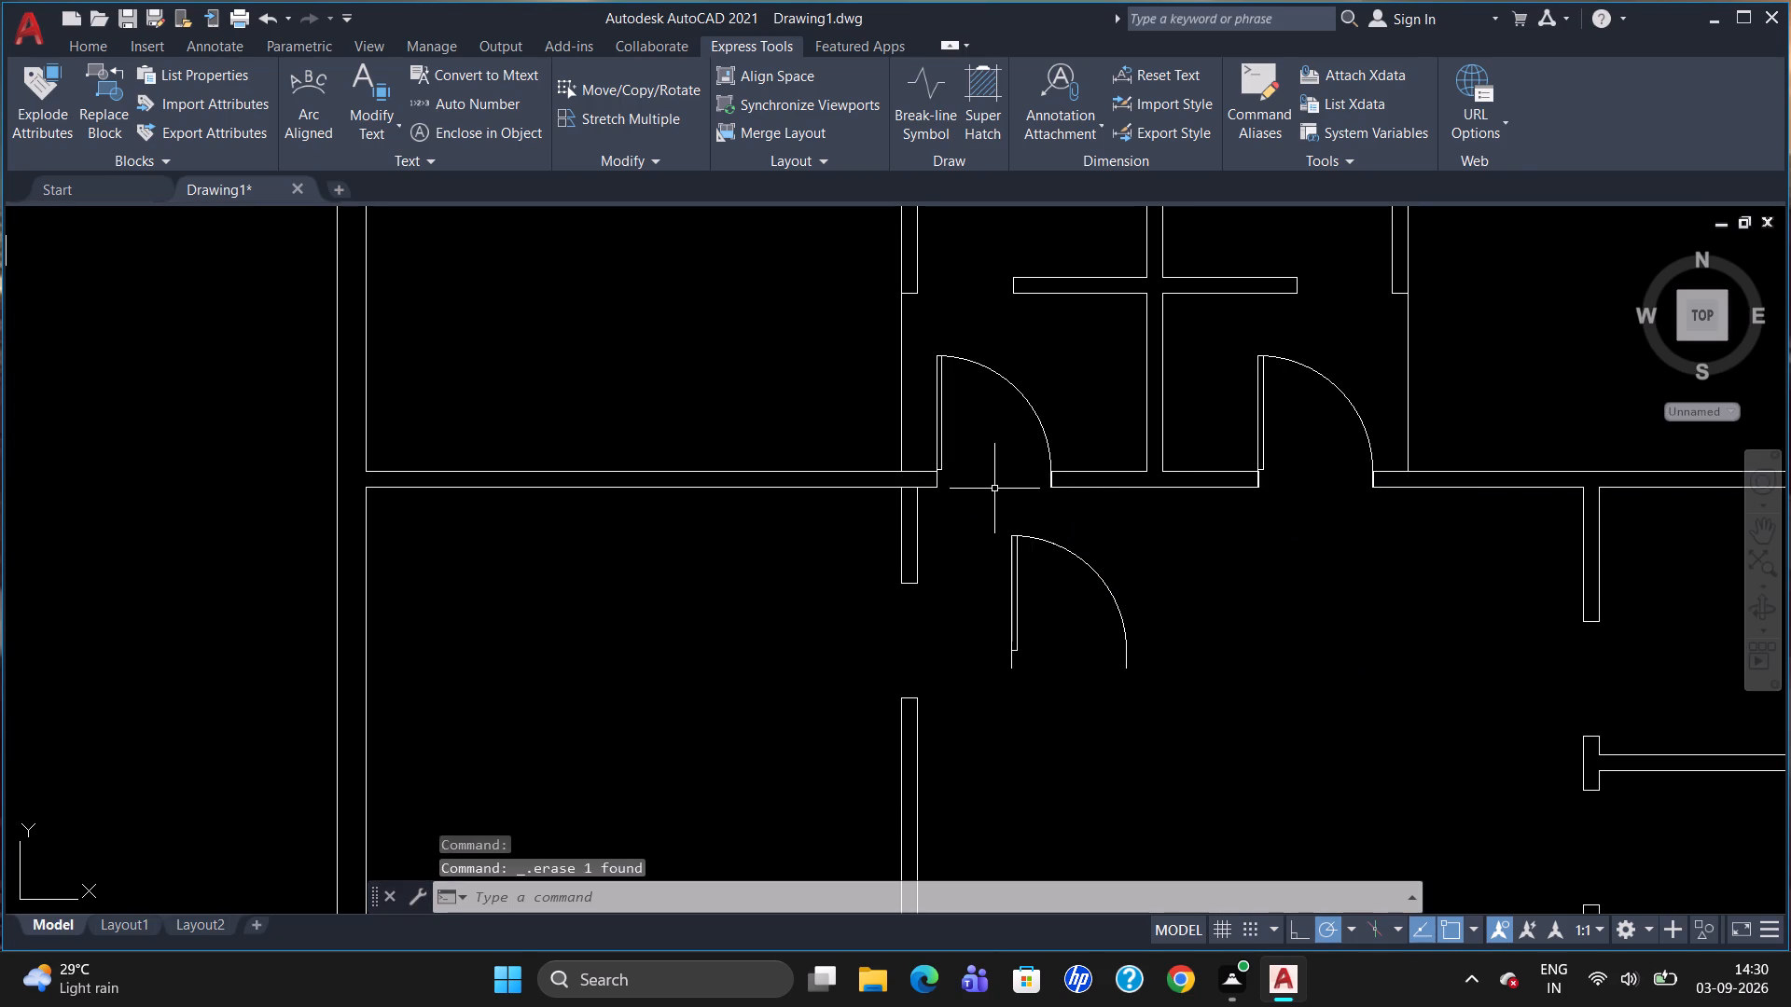
Mirror the loose door in the central hall about a near-vertical line to its right, erasing the source door.
left_click(1014, 606)
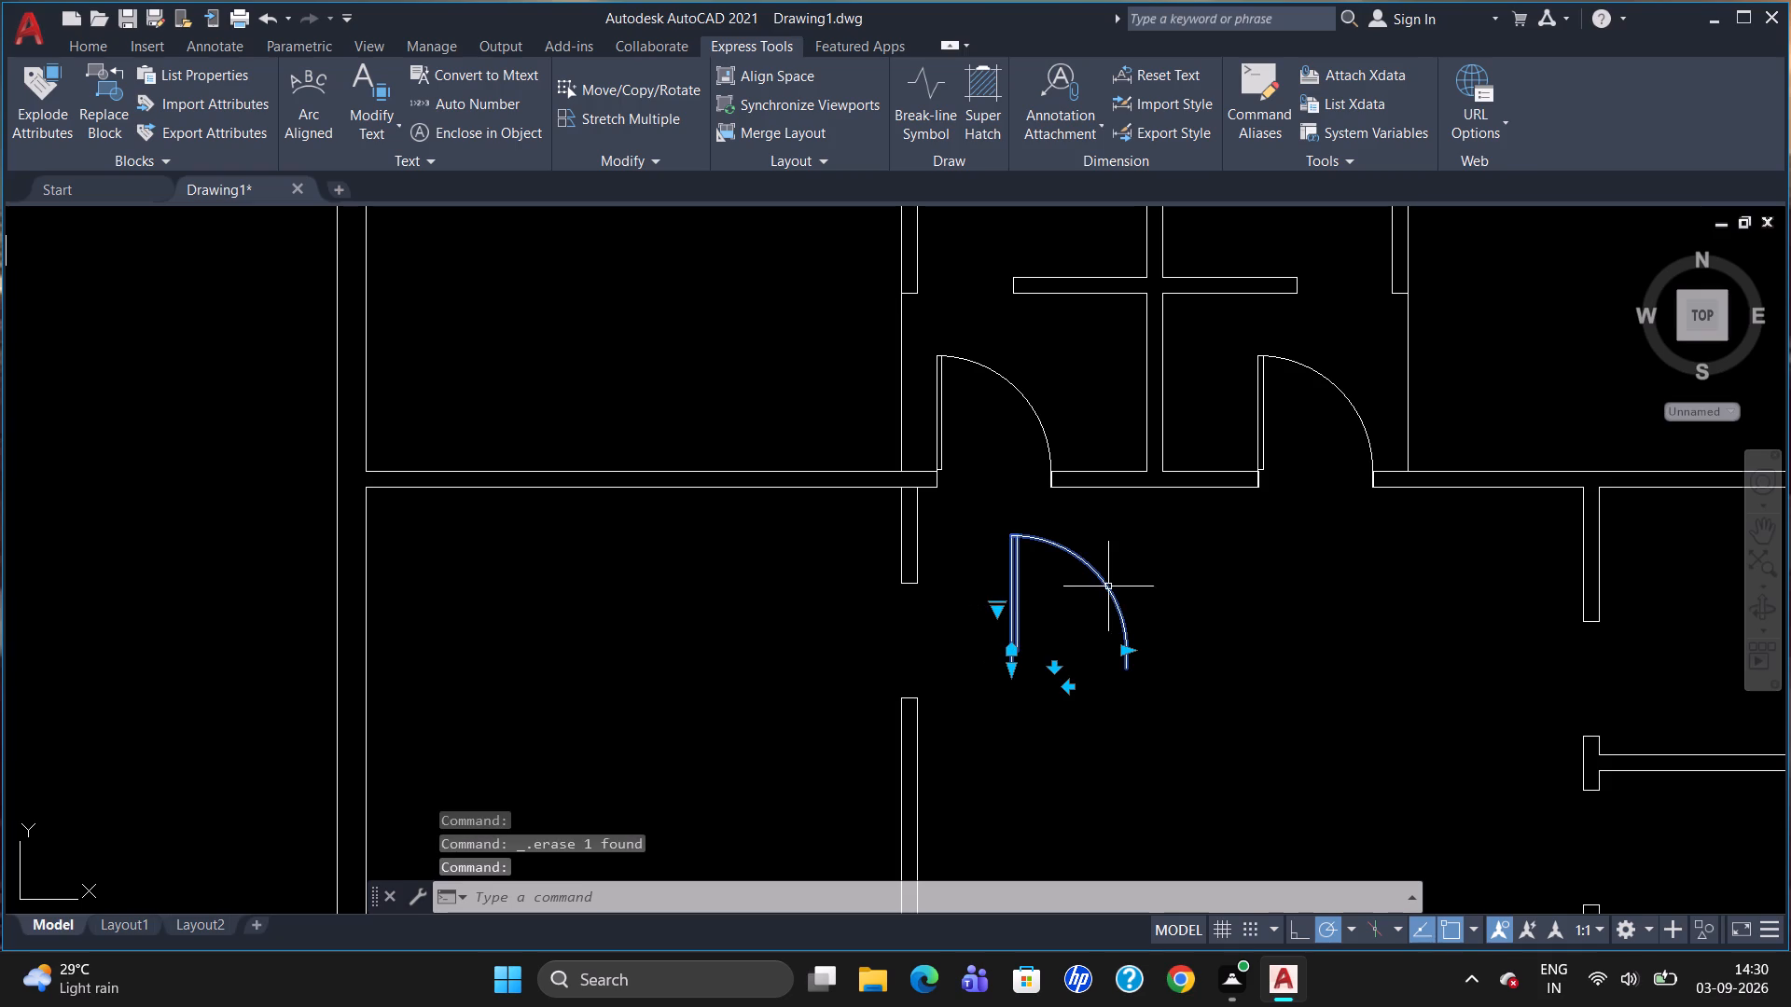
key("m")
key("i")
key("Return")
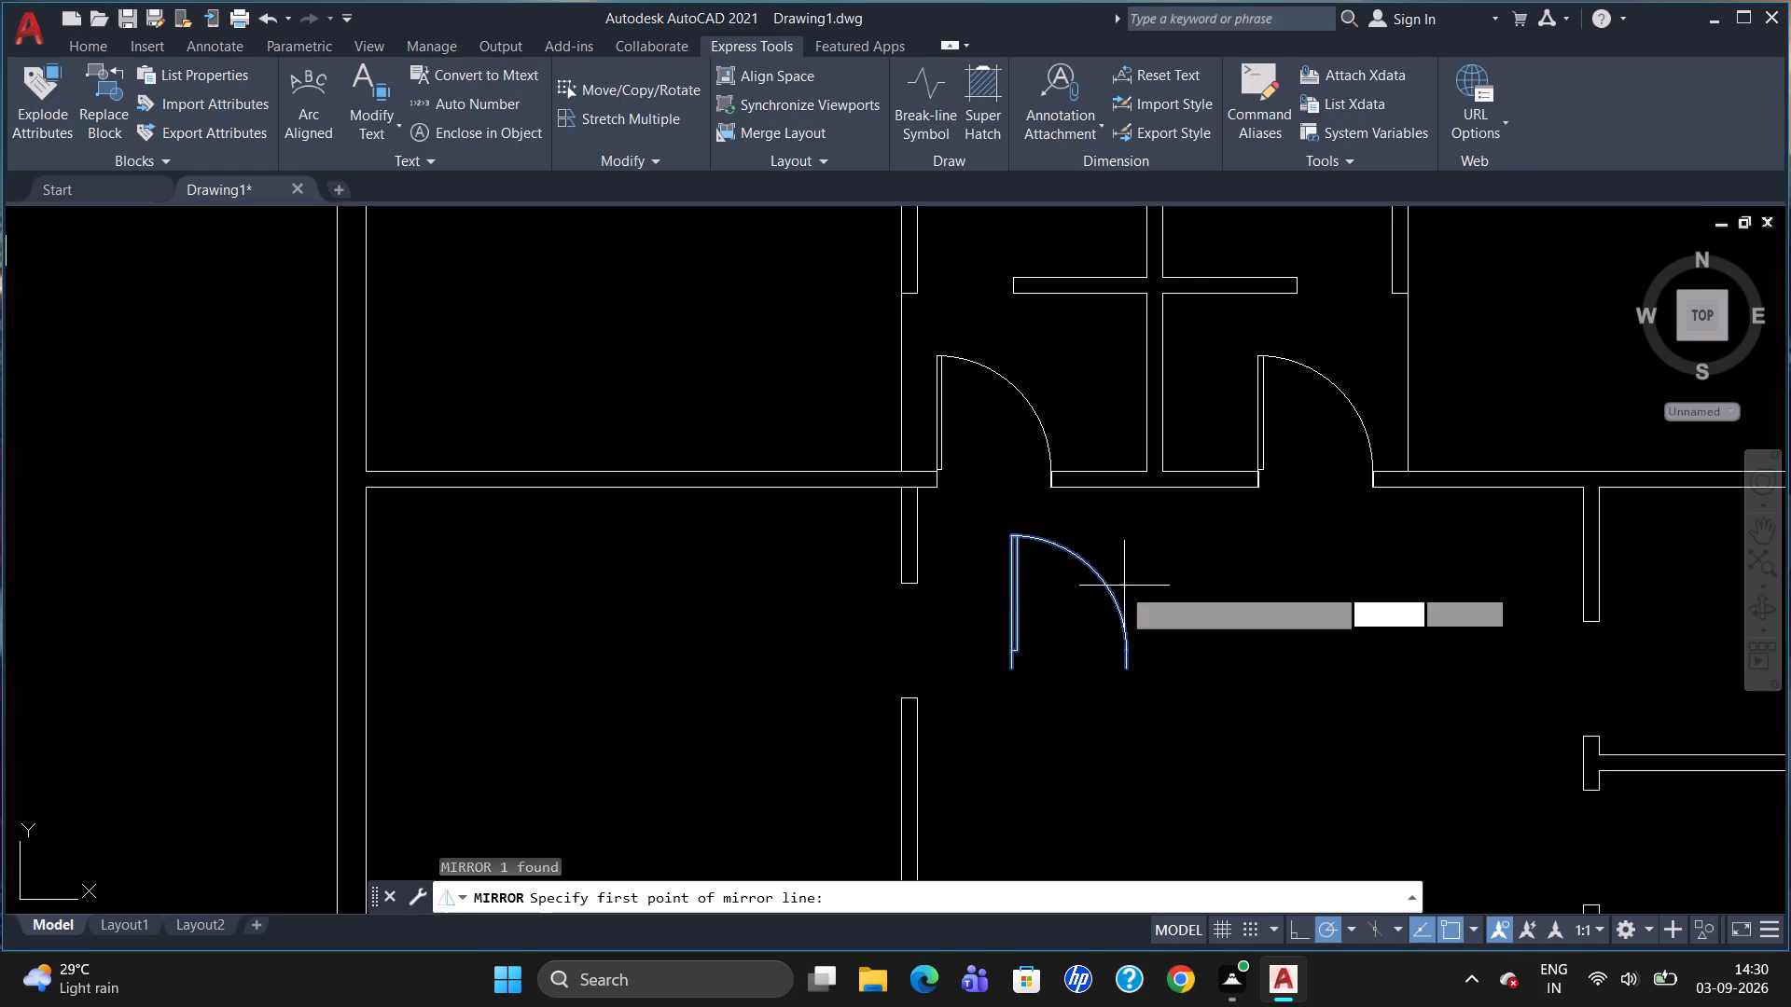
left_click(1204, 546)
left_click(1215, 689)
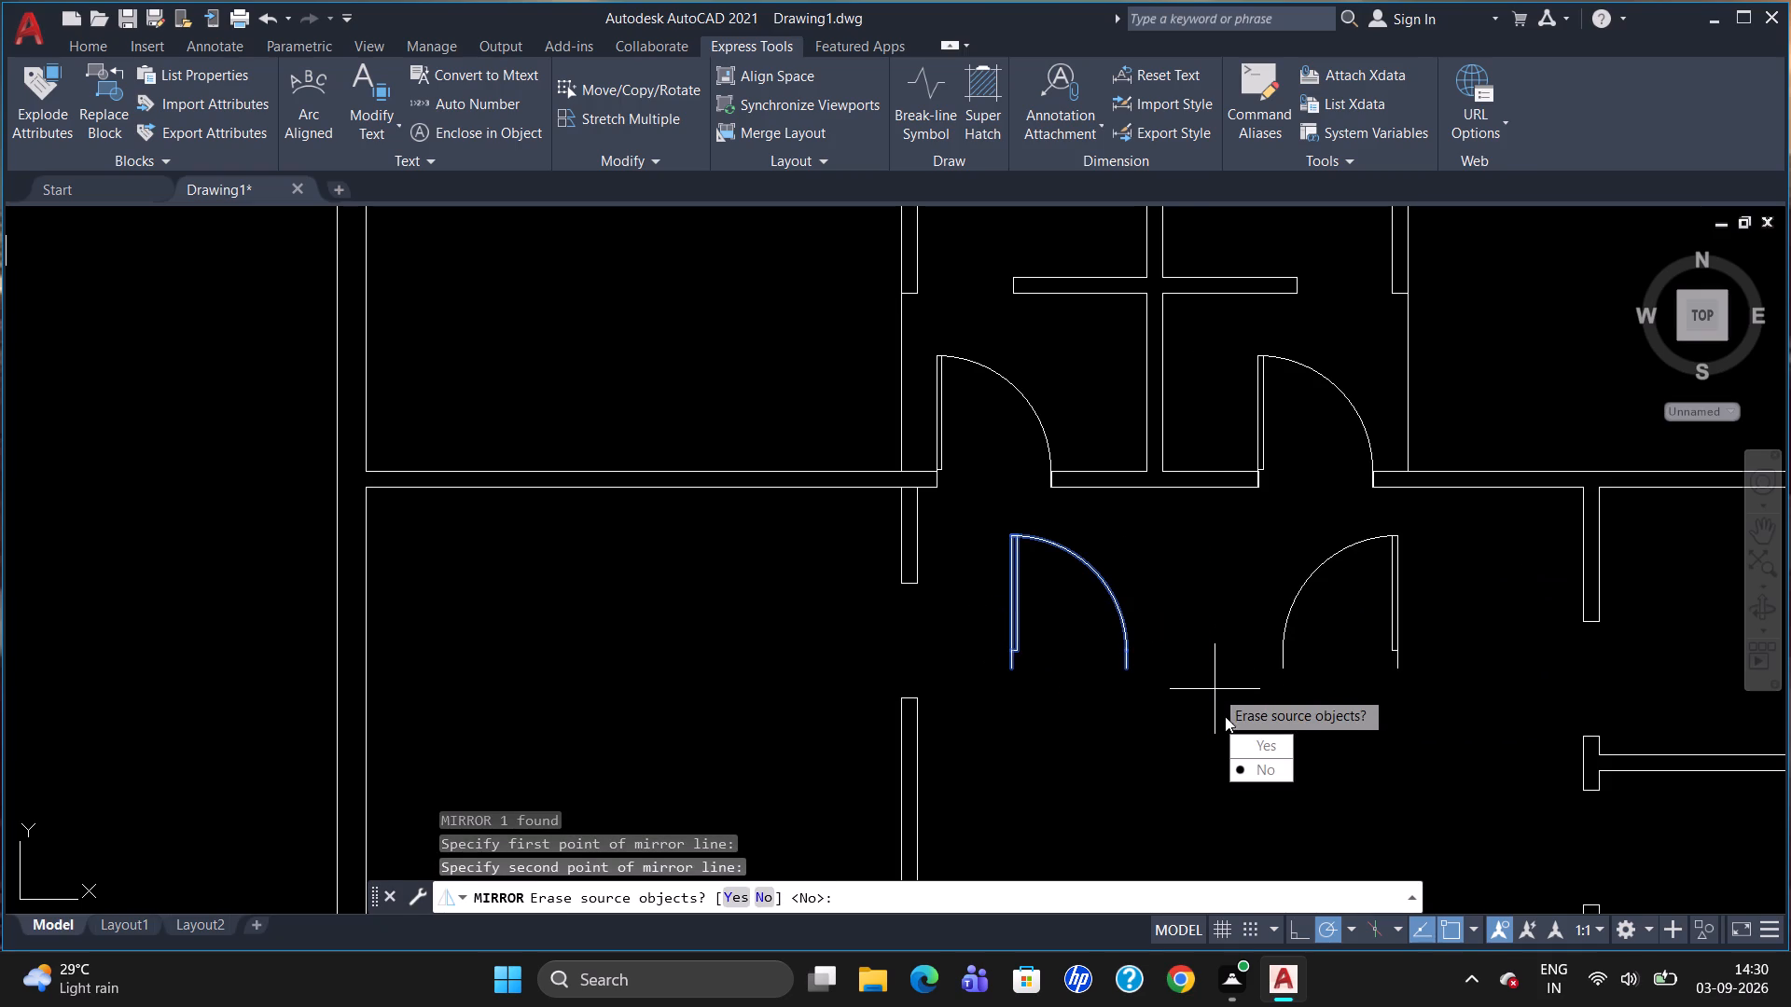
left_click_drag(1247, 741, 1215, 689)
Rotate the mirrored door 90° counterclockwise about the bottom of its leaf, making the leaf horizontal.
left_click(1395, 634)
type("RO")
key("Return")
left_click(1392, 672)
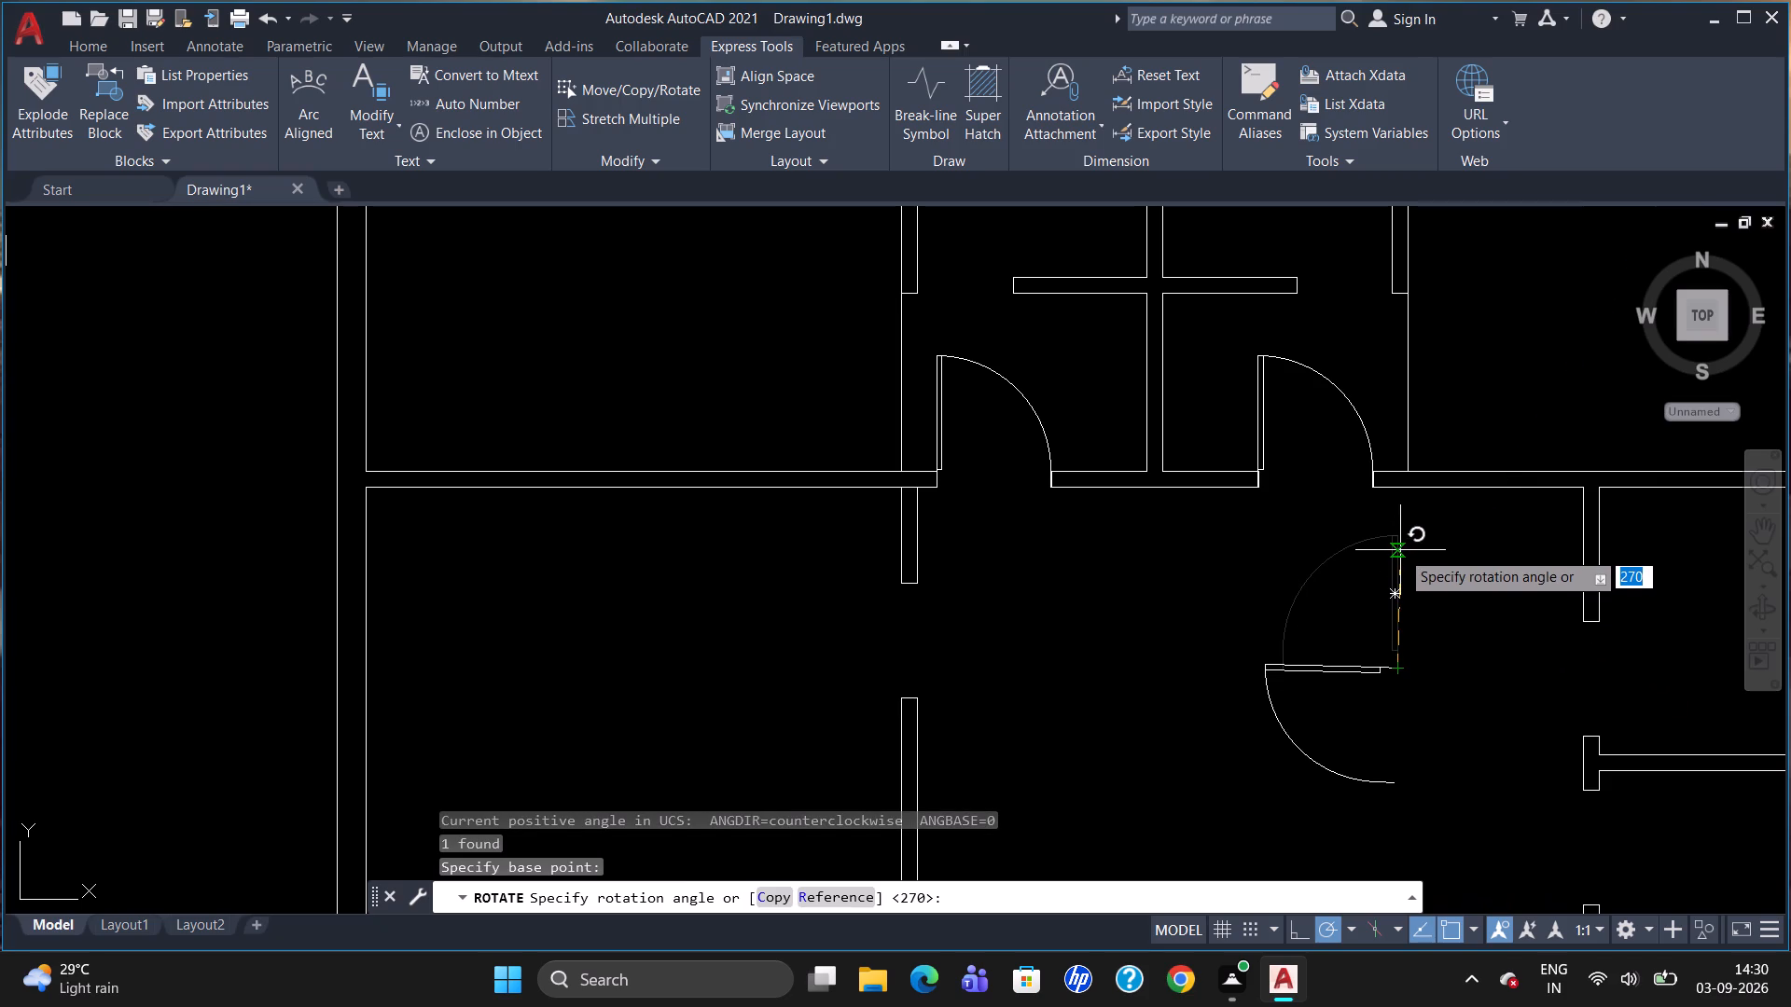
left_click(1389, 507)
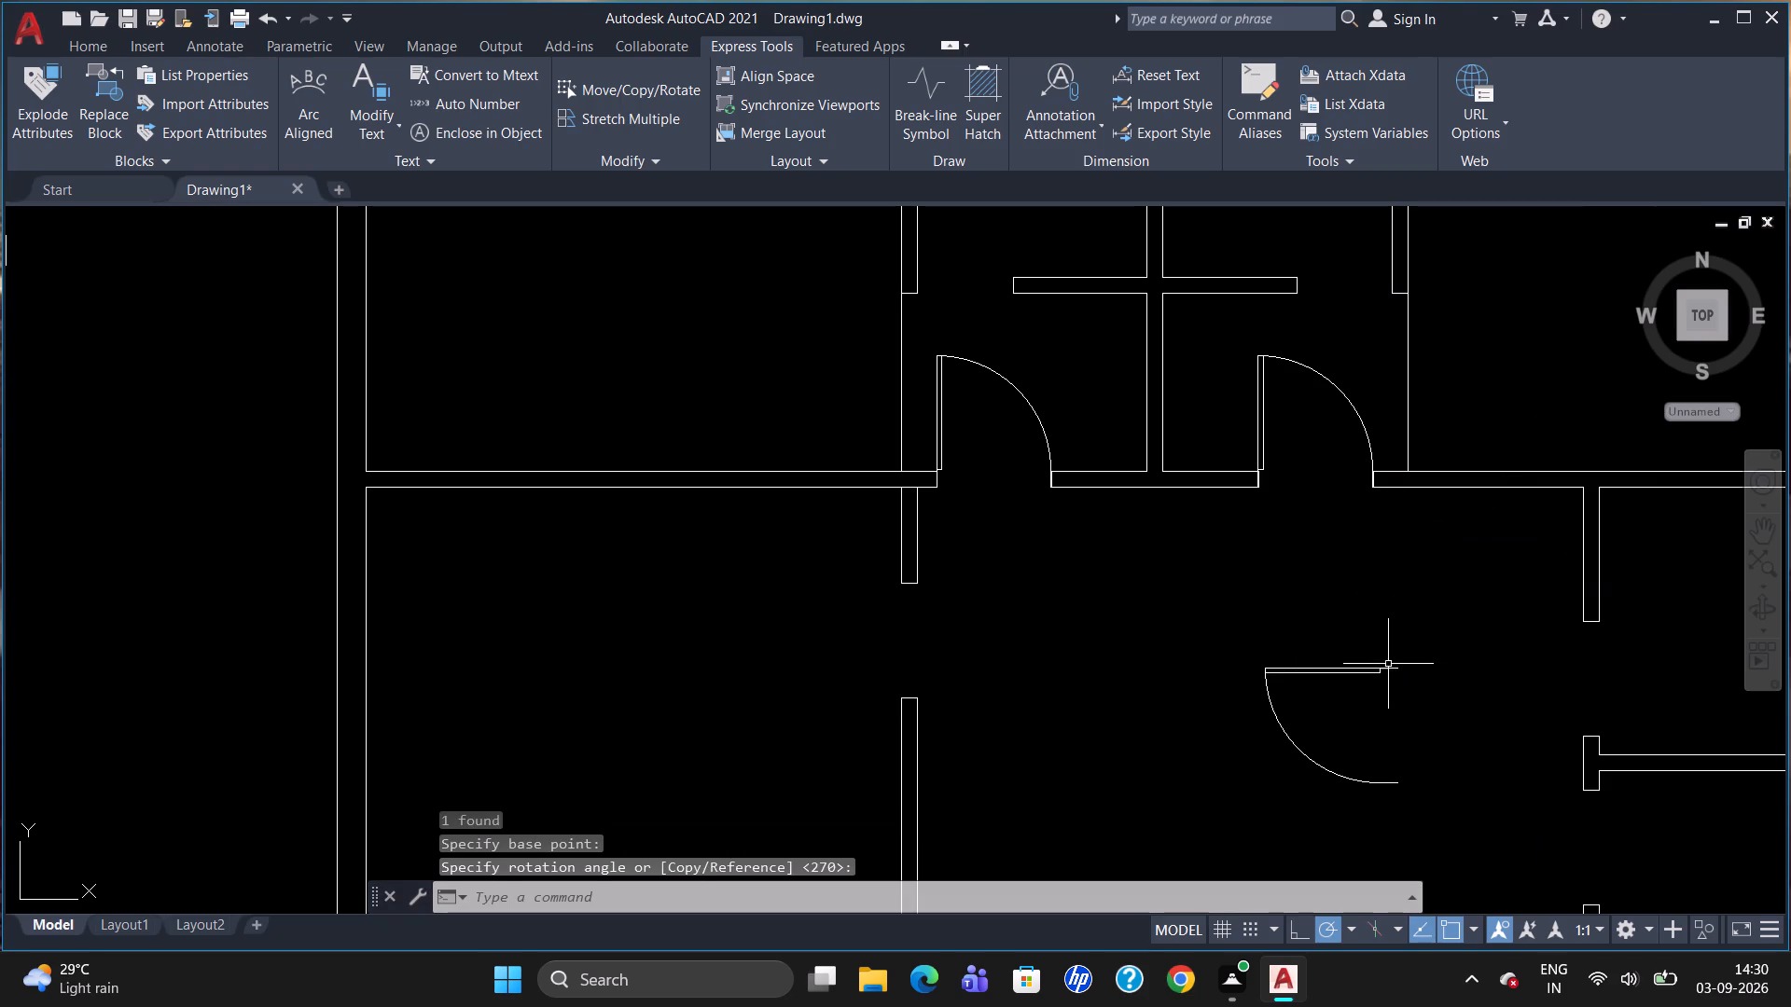
Move the rotated door by its hinge corner to the hall-side wall corner at the top of the hall's left opening.
left_click(1388, 664)
left_click(1380, 669)
key("m")
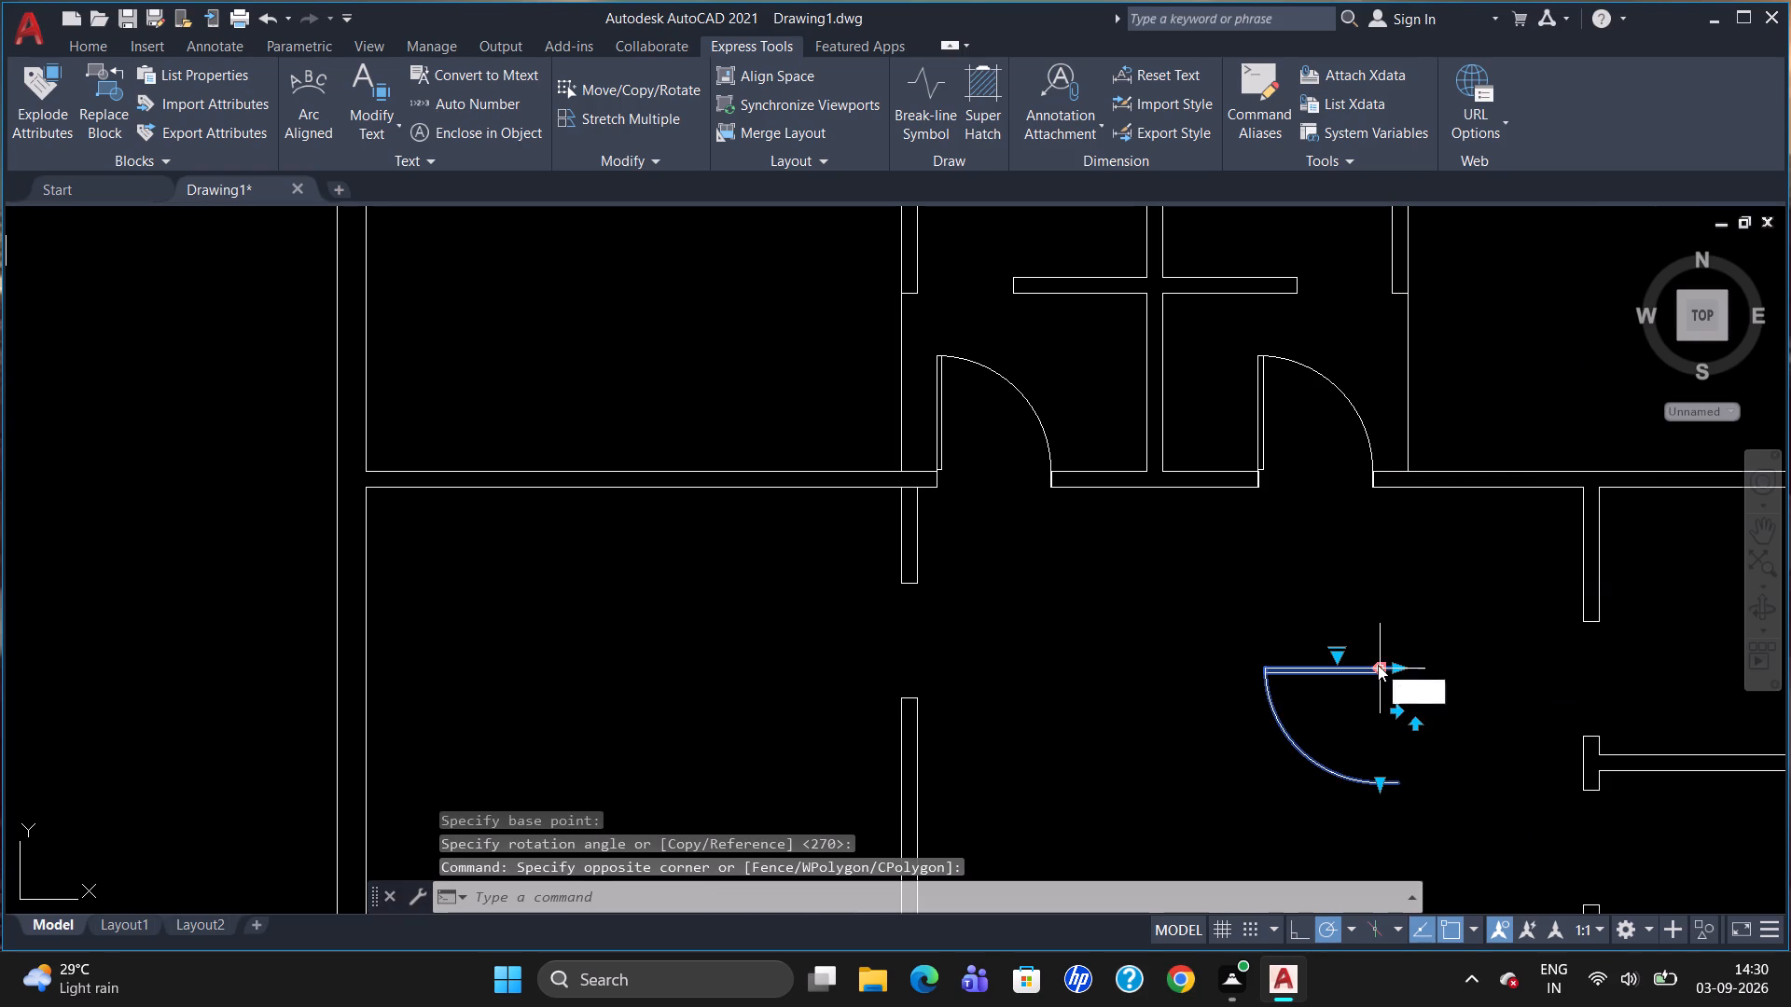
key("Return")
left_click(1397, 662)
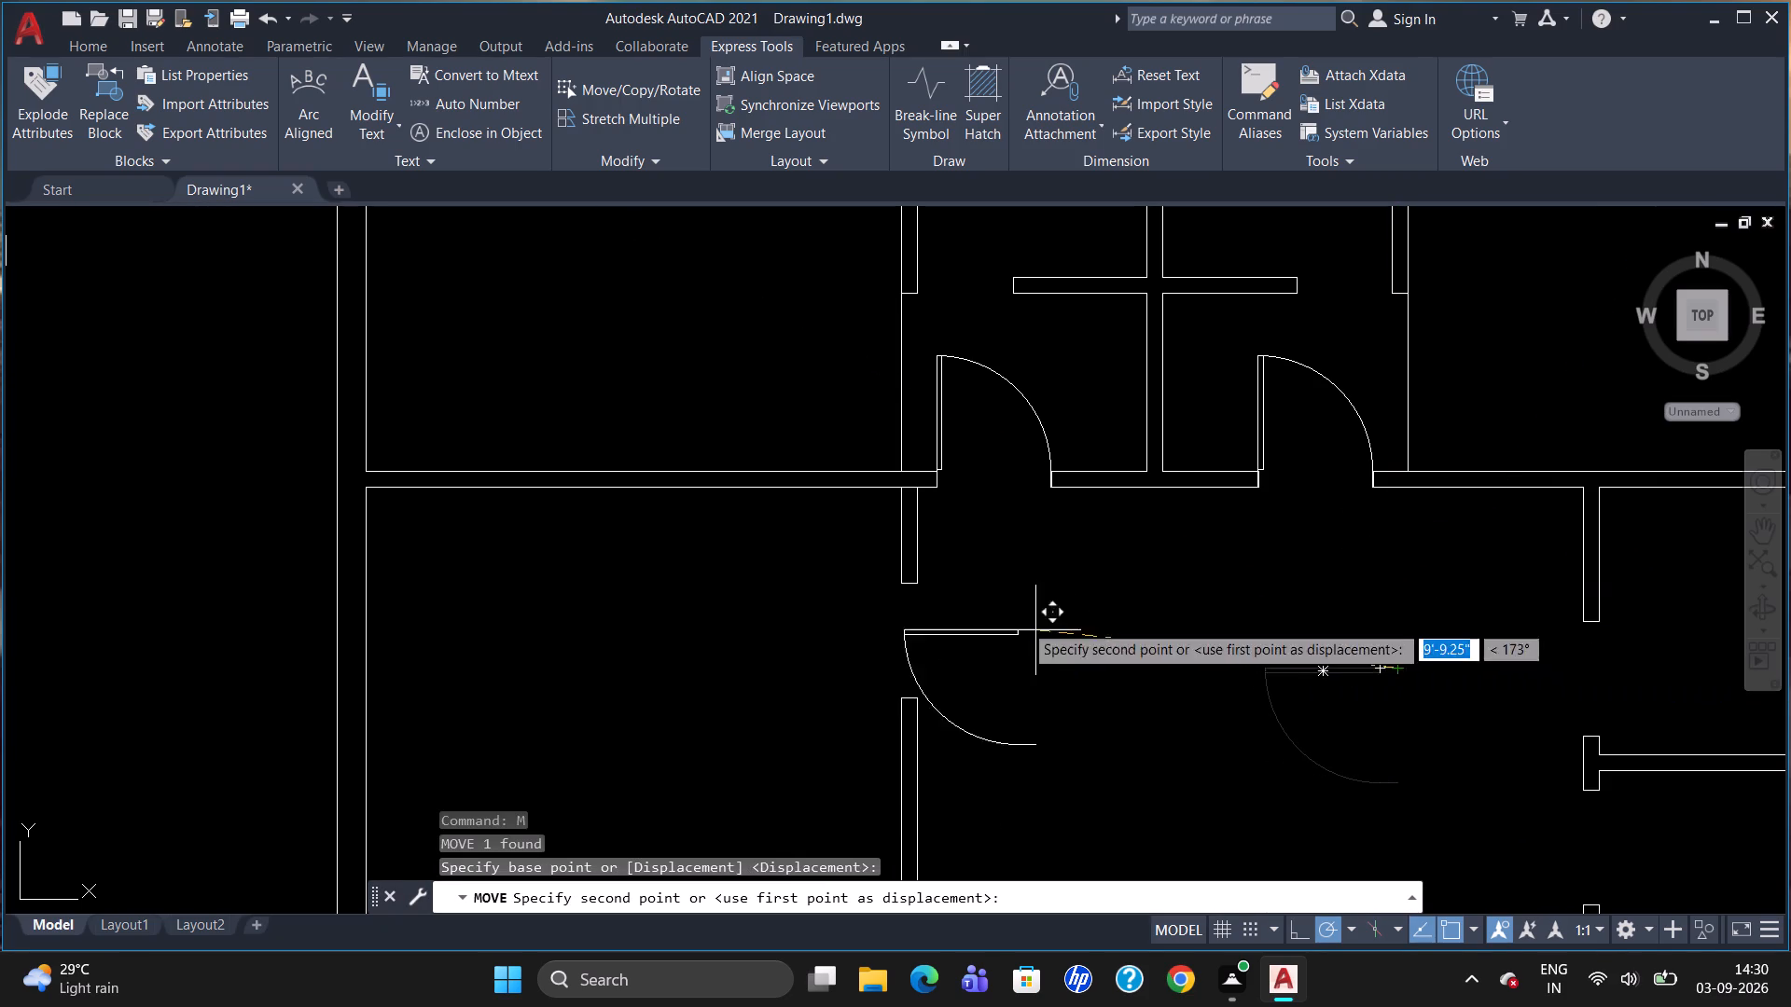
scroll(935, 585, "up", 3)
left_click(888, 590)
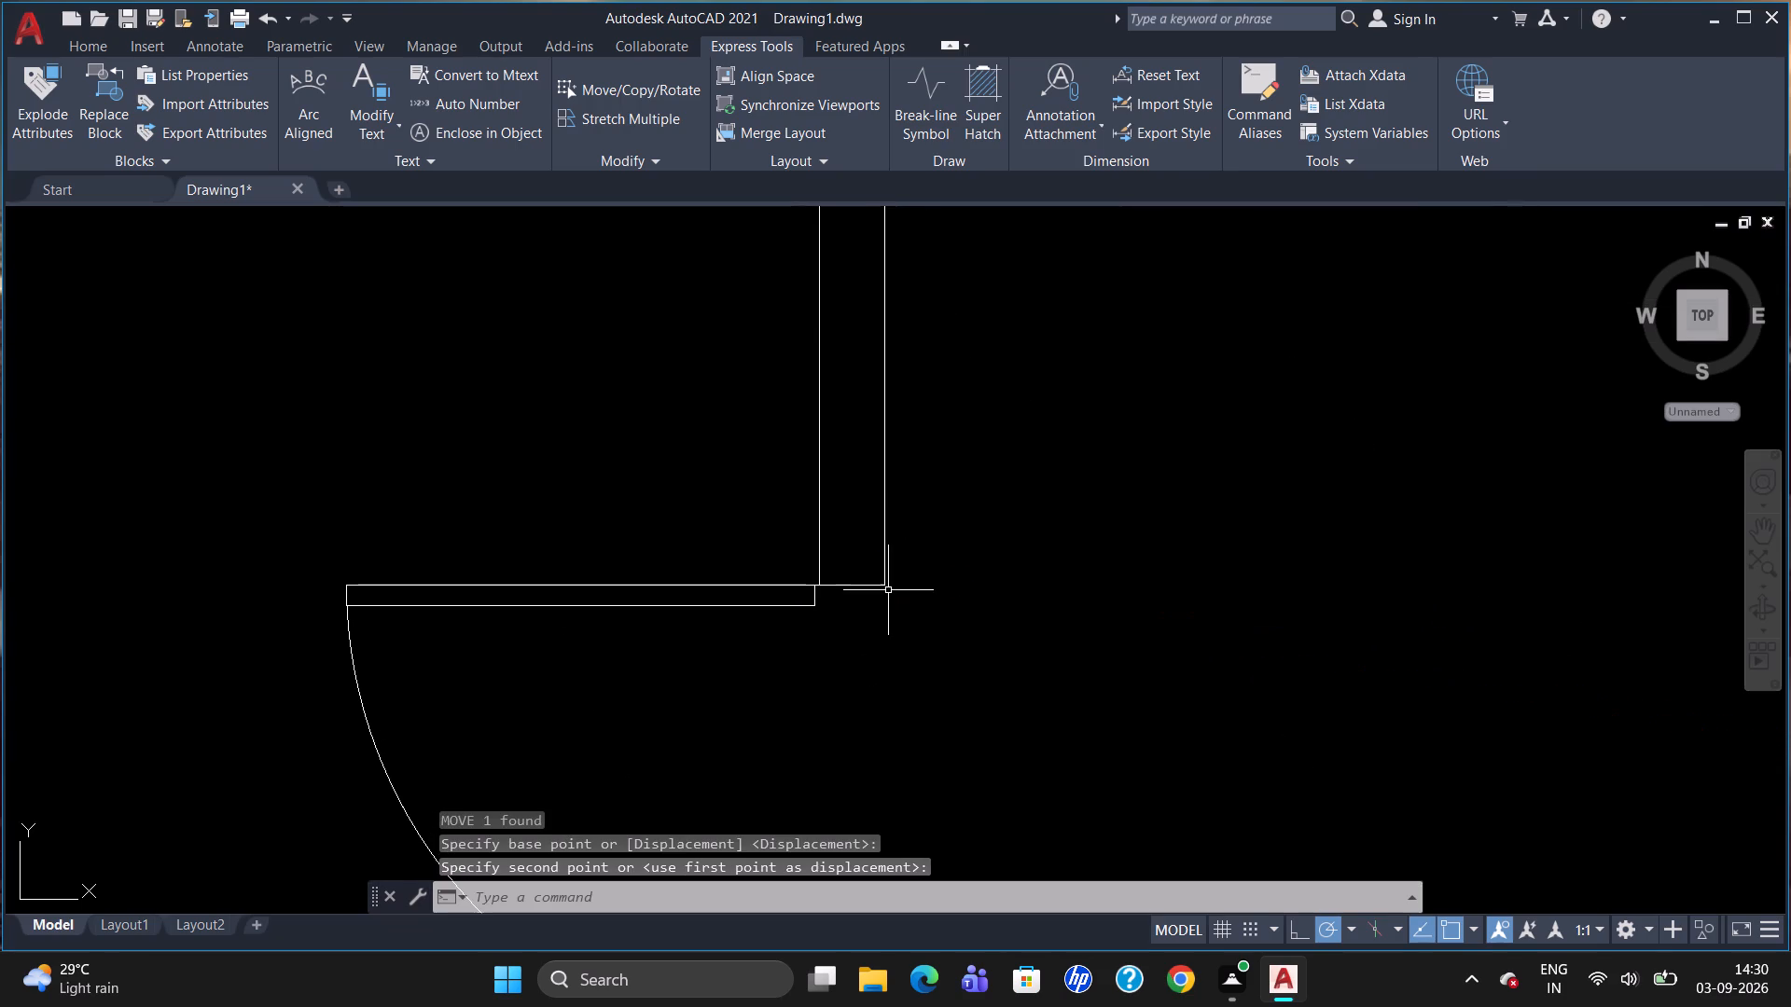
Move the lower-right room's door by its hinge corner out of its opening, diagonally down into the room.
scroll(1018, 453, "down", 5)
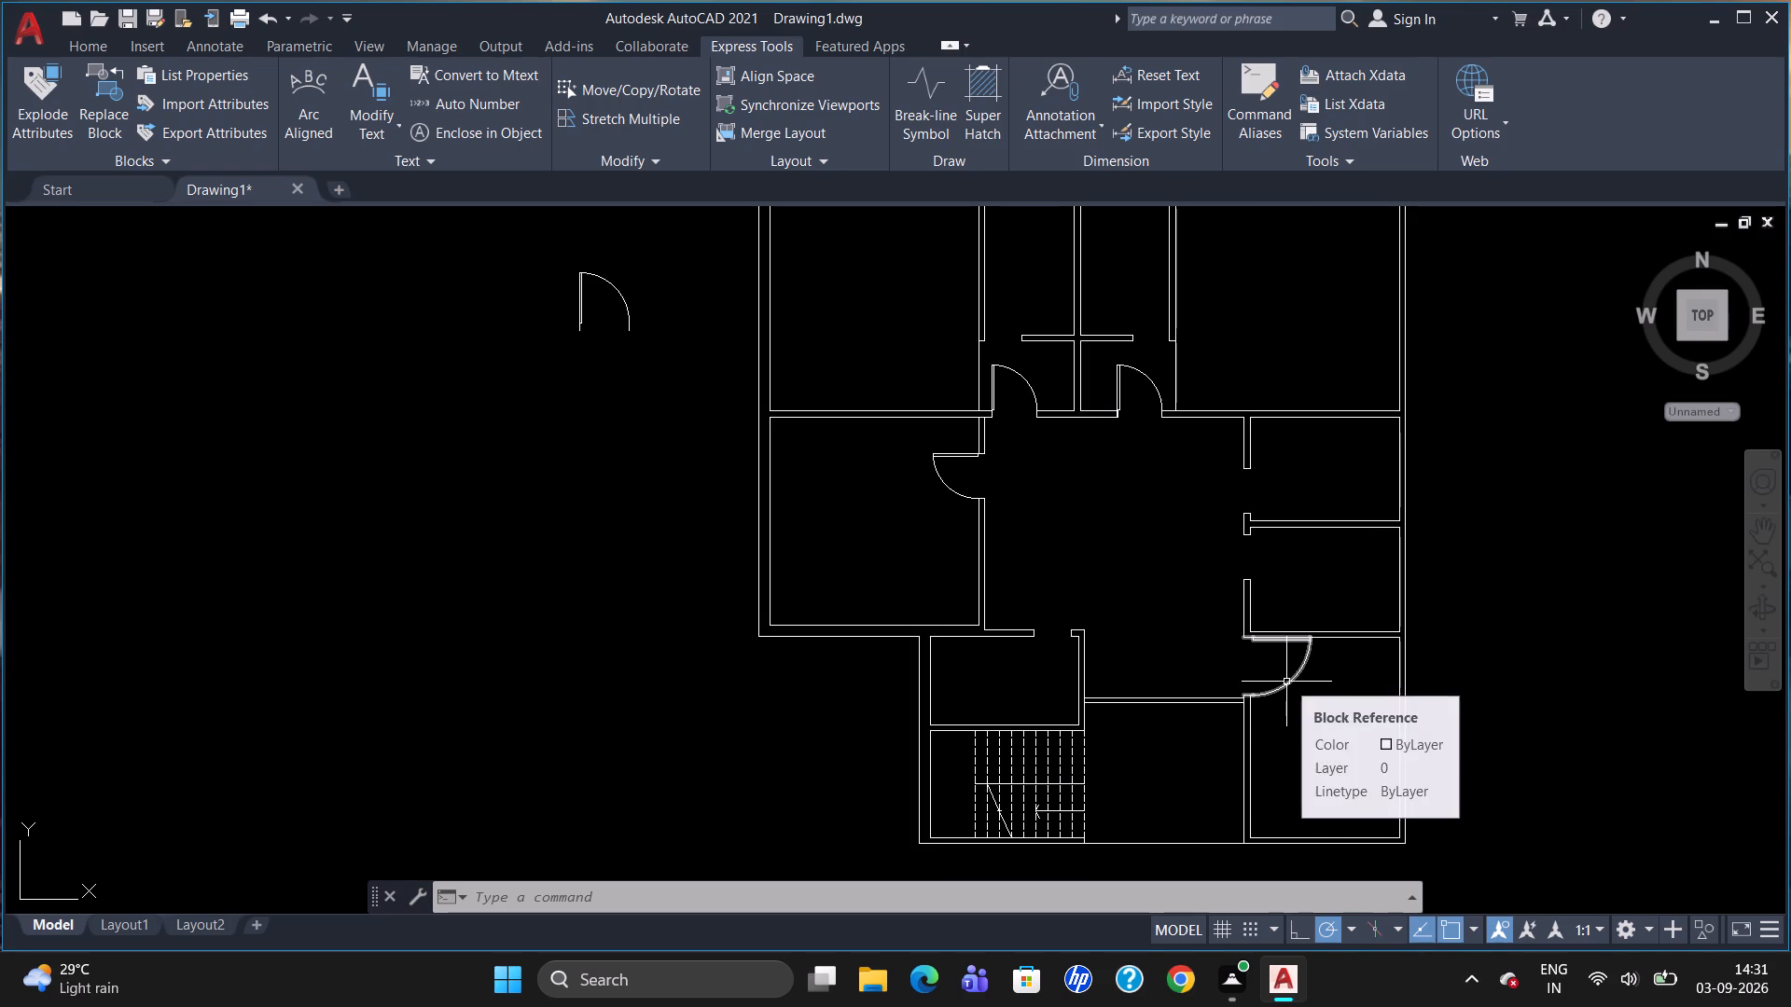
scroll(1287, 678, "up", 1)
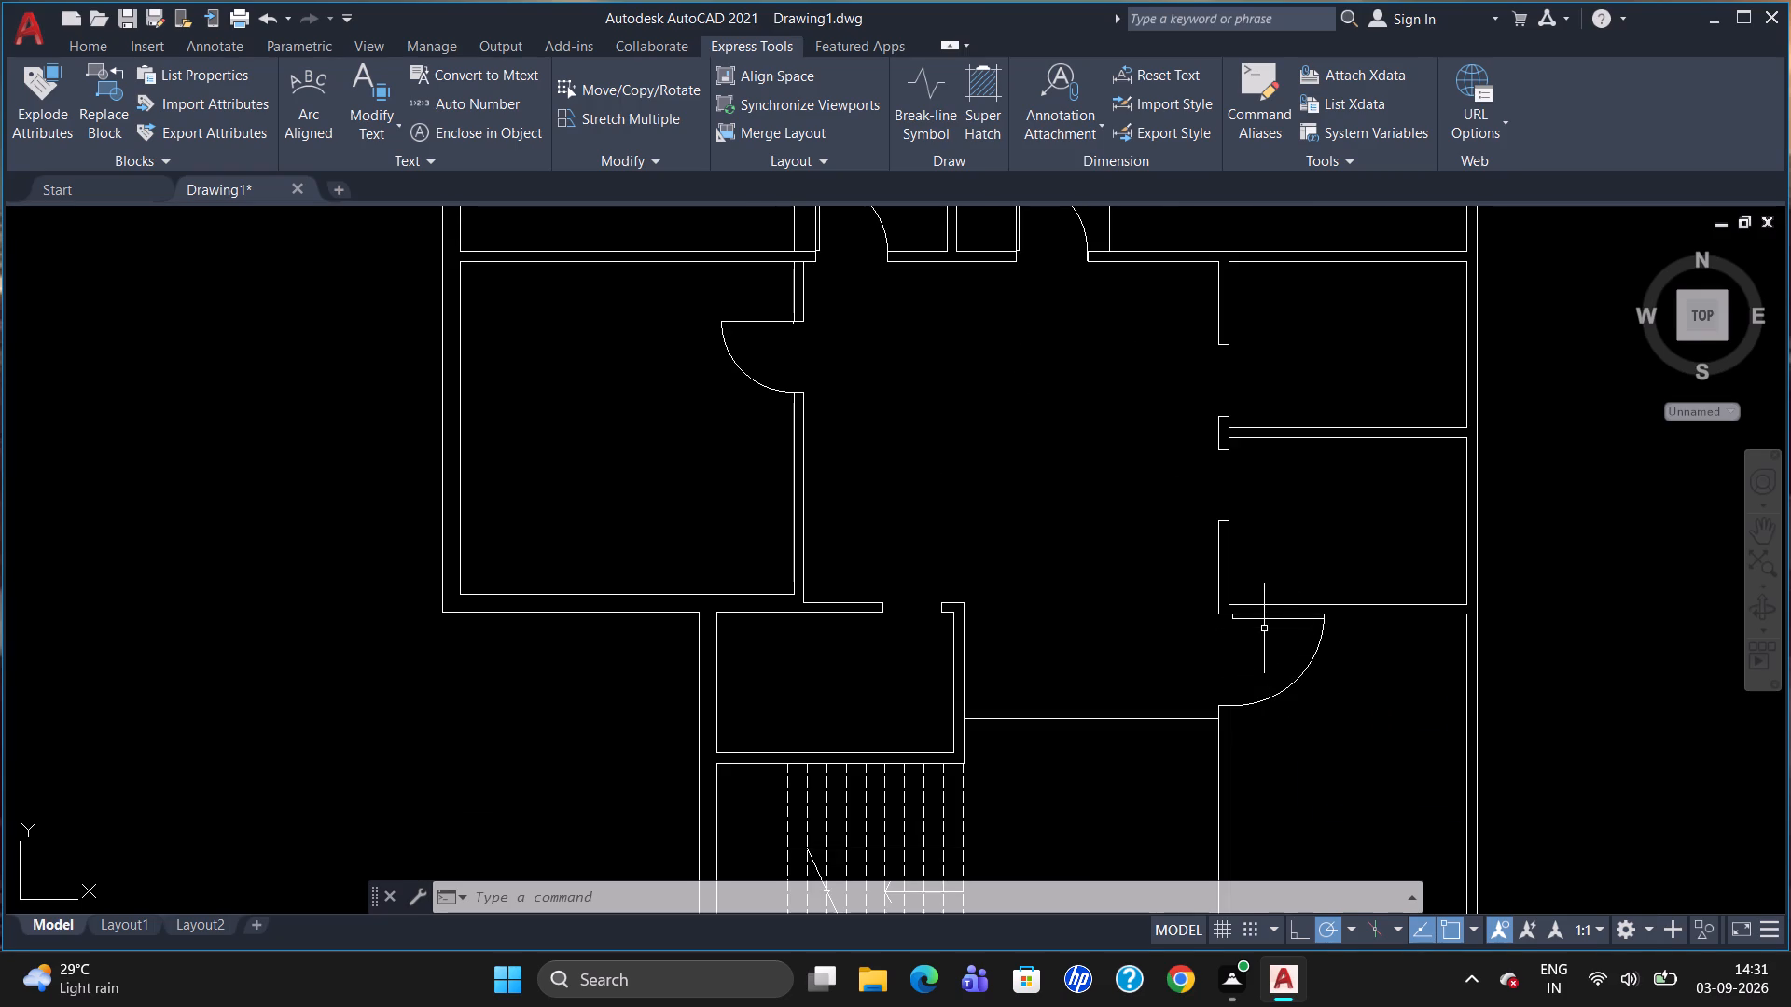
left_click(1271, 615)
key("m")
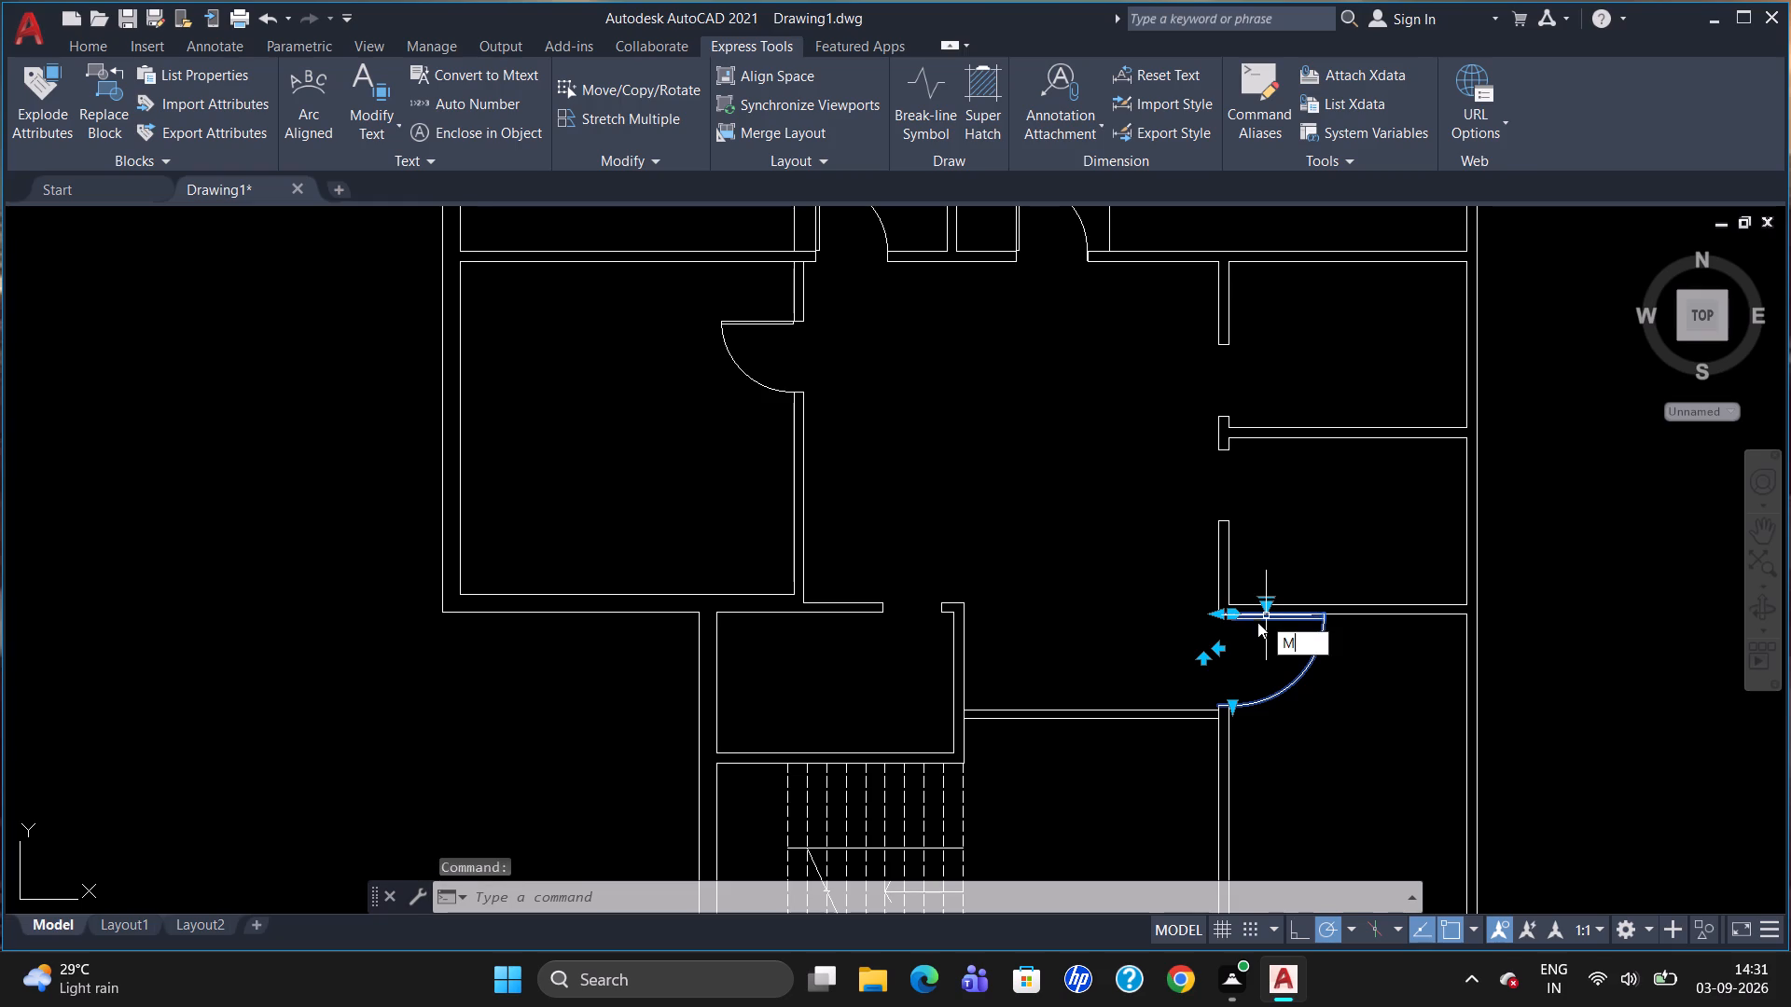
key("Return")
left_click(1225, 613)
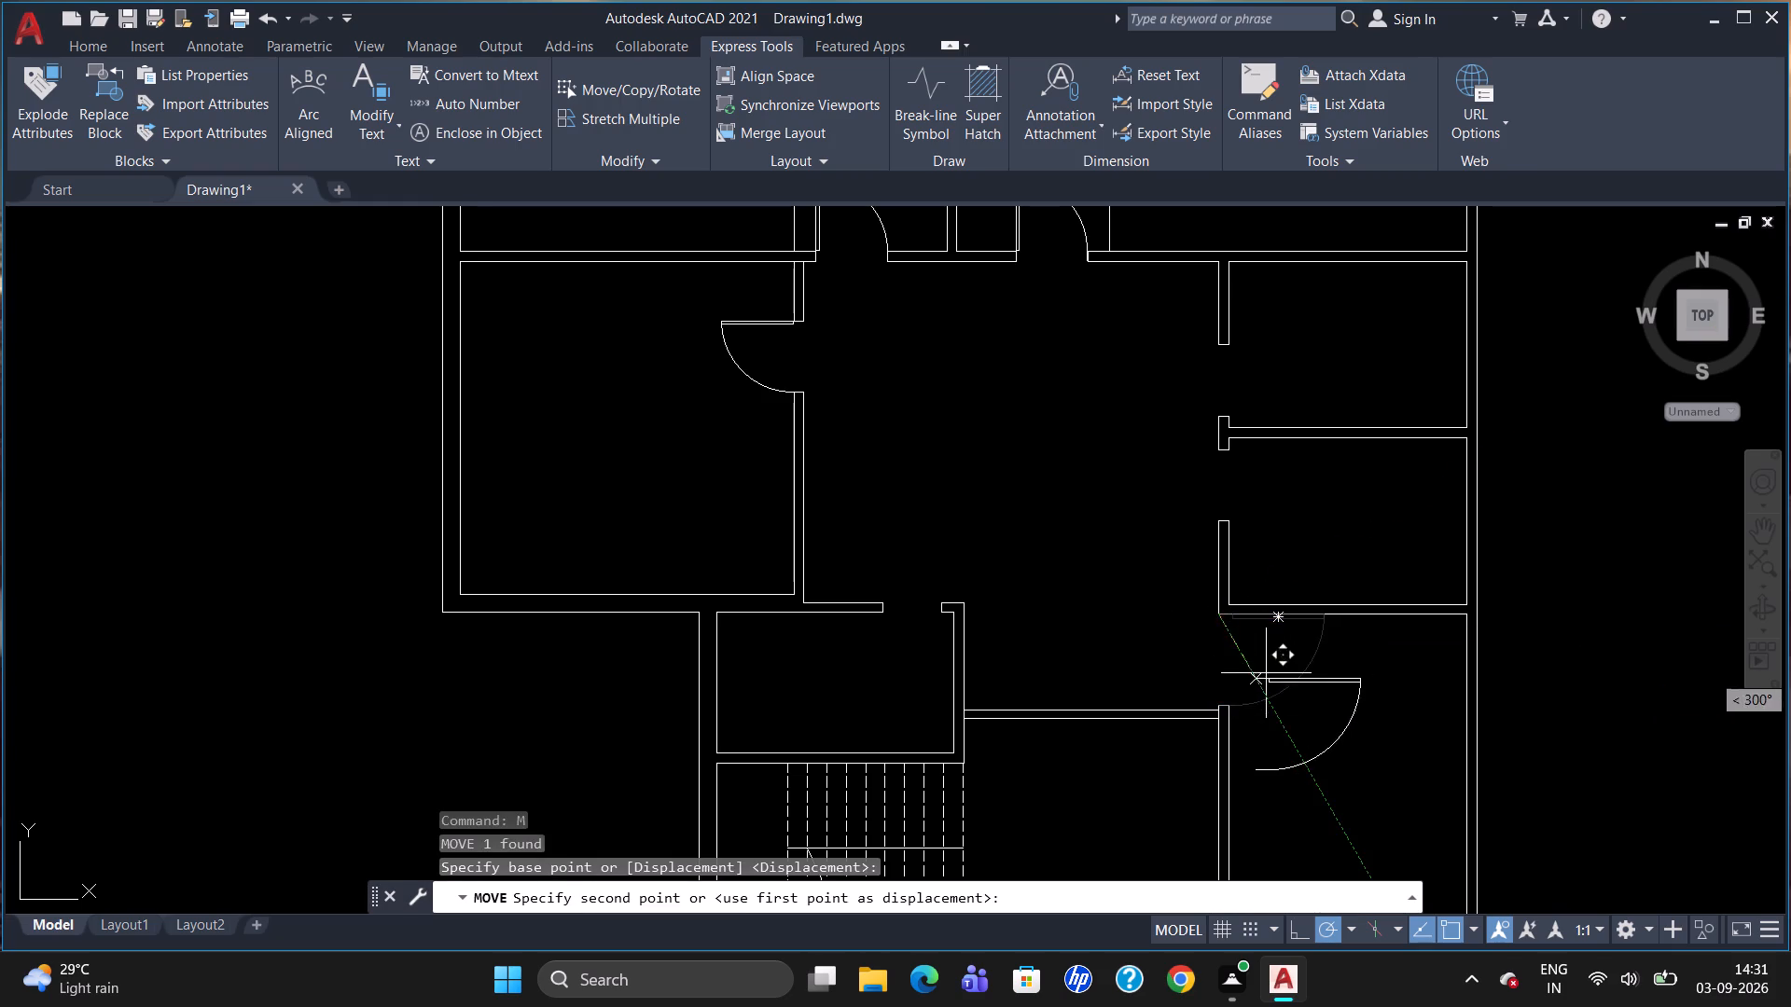
left_click(1266, 673)
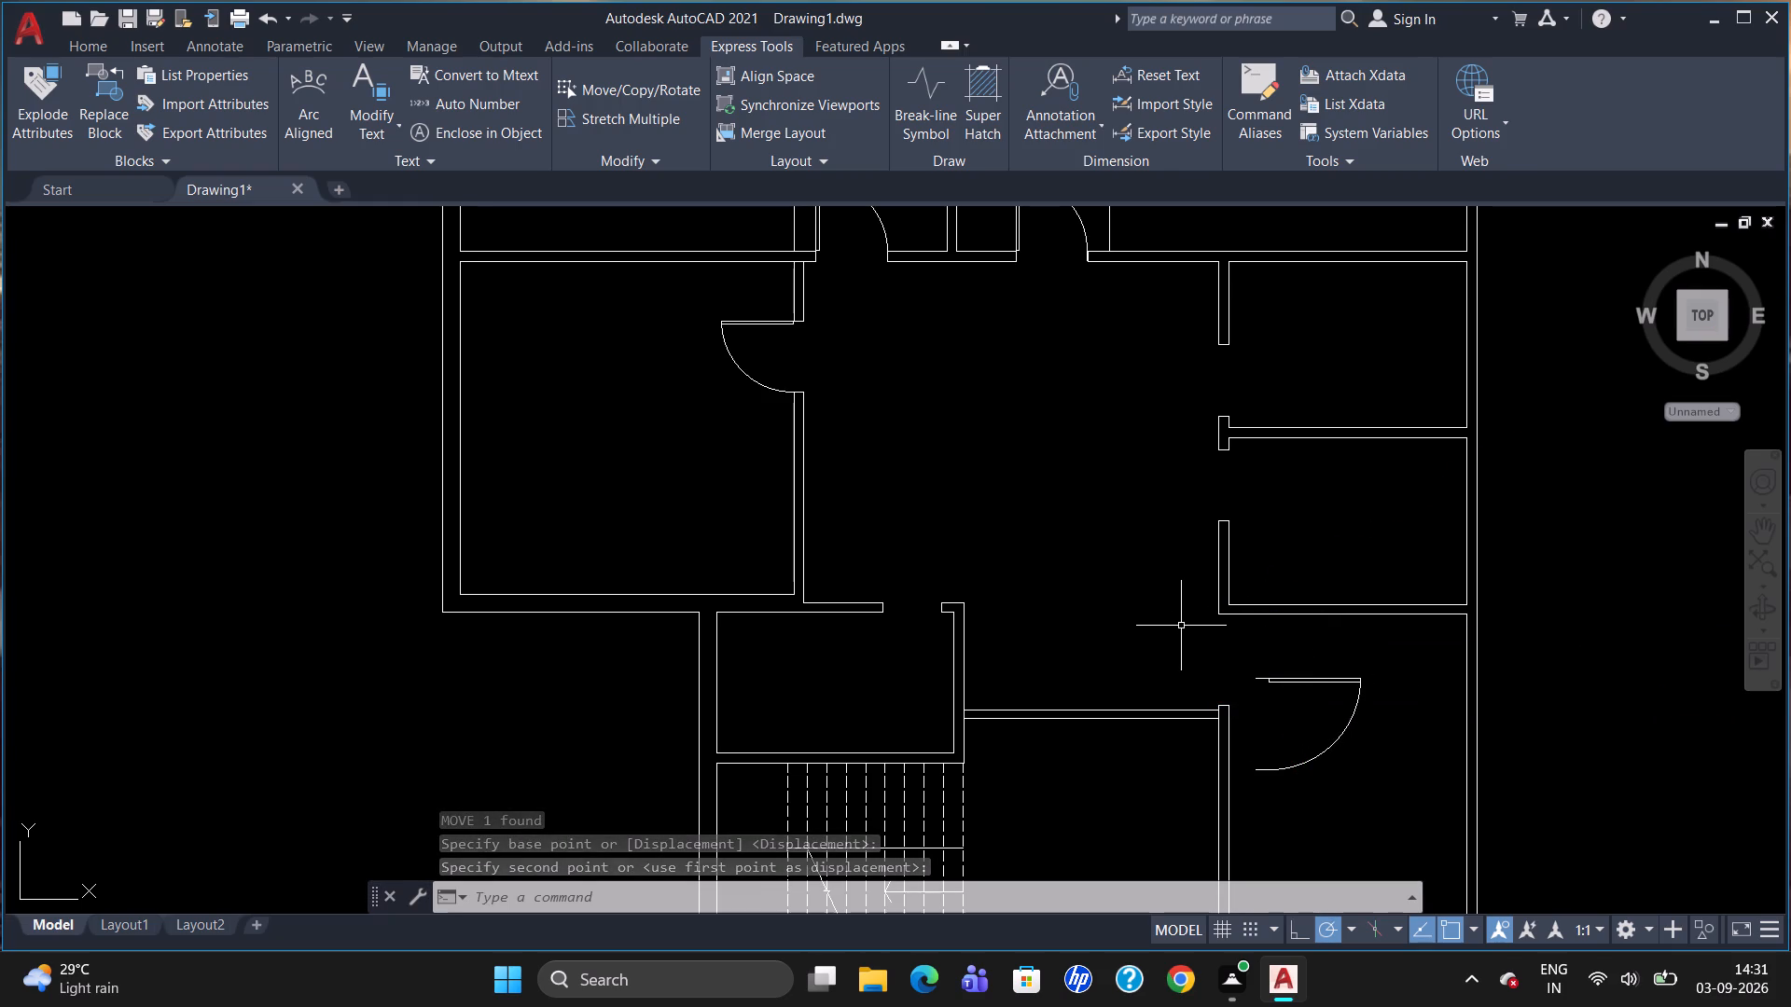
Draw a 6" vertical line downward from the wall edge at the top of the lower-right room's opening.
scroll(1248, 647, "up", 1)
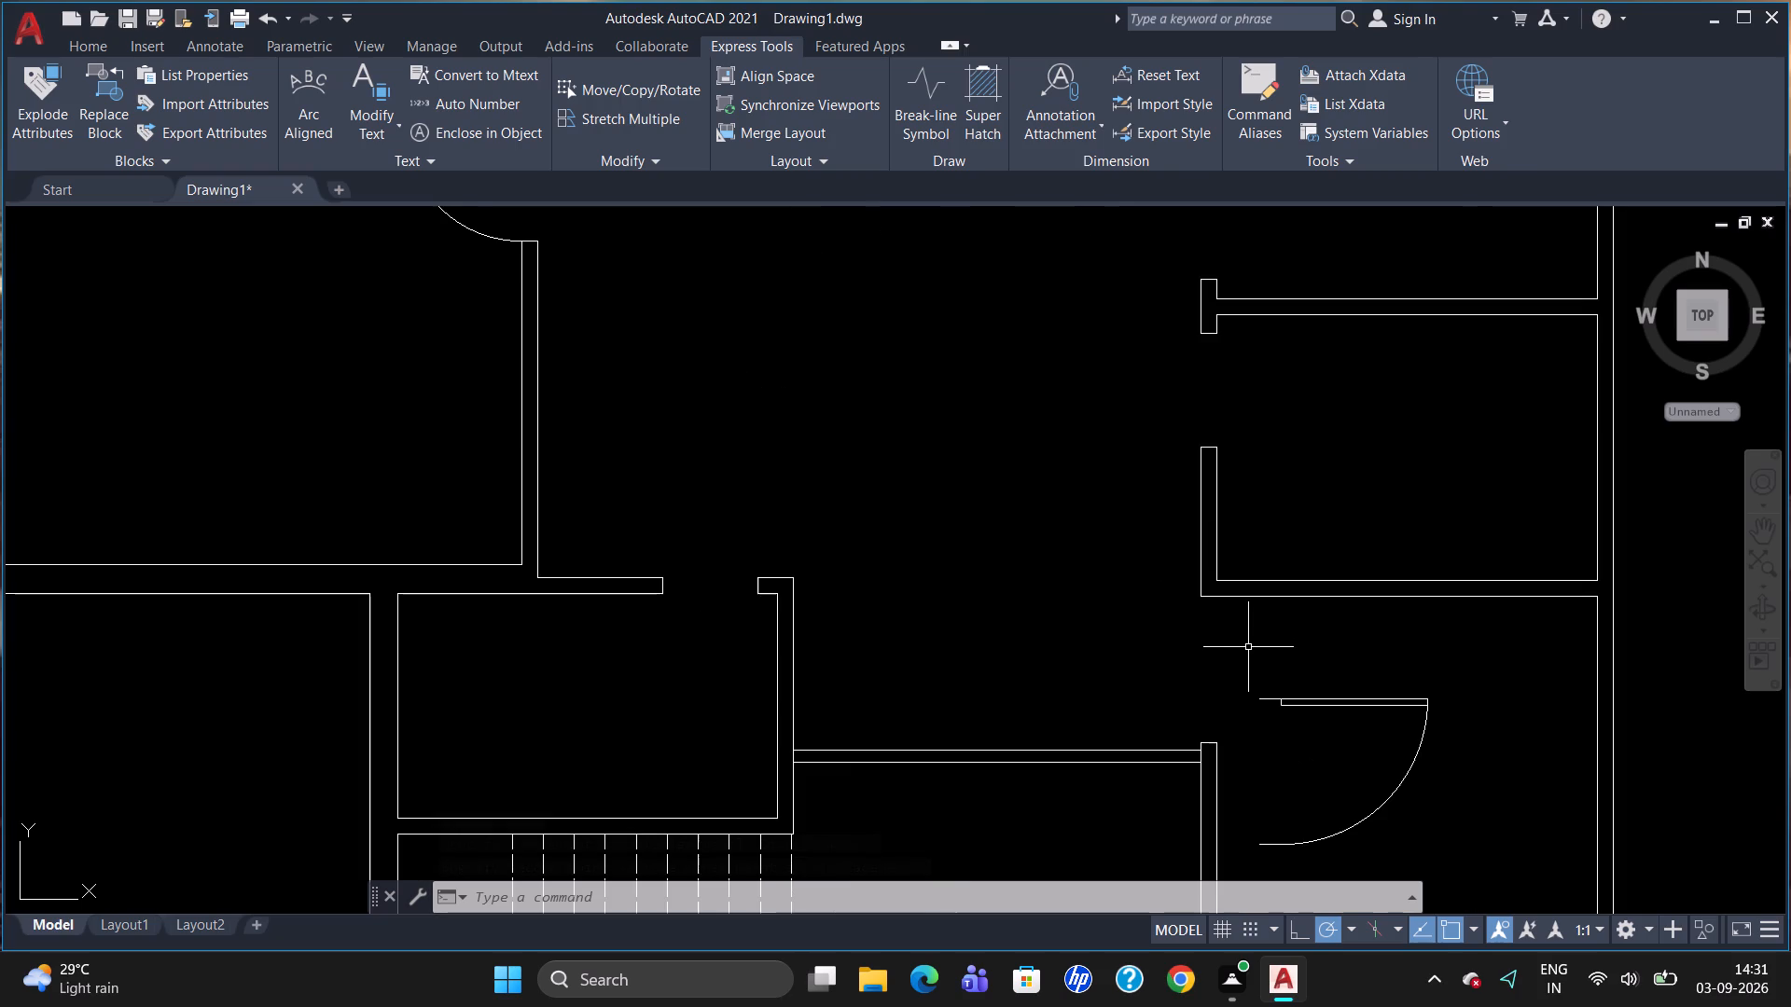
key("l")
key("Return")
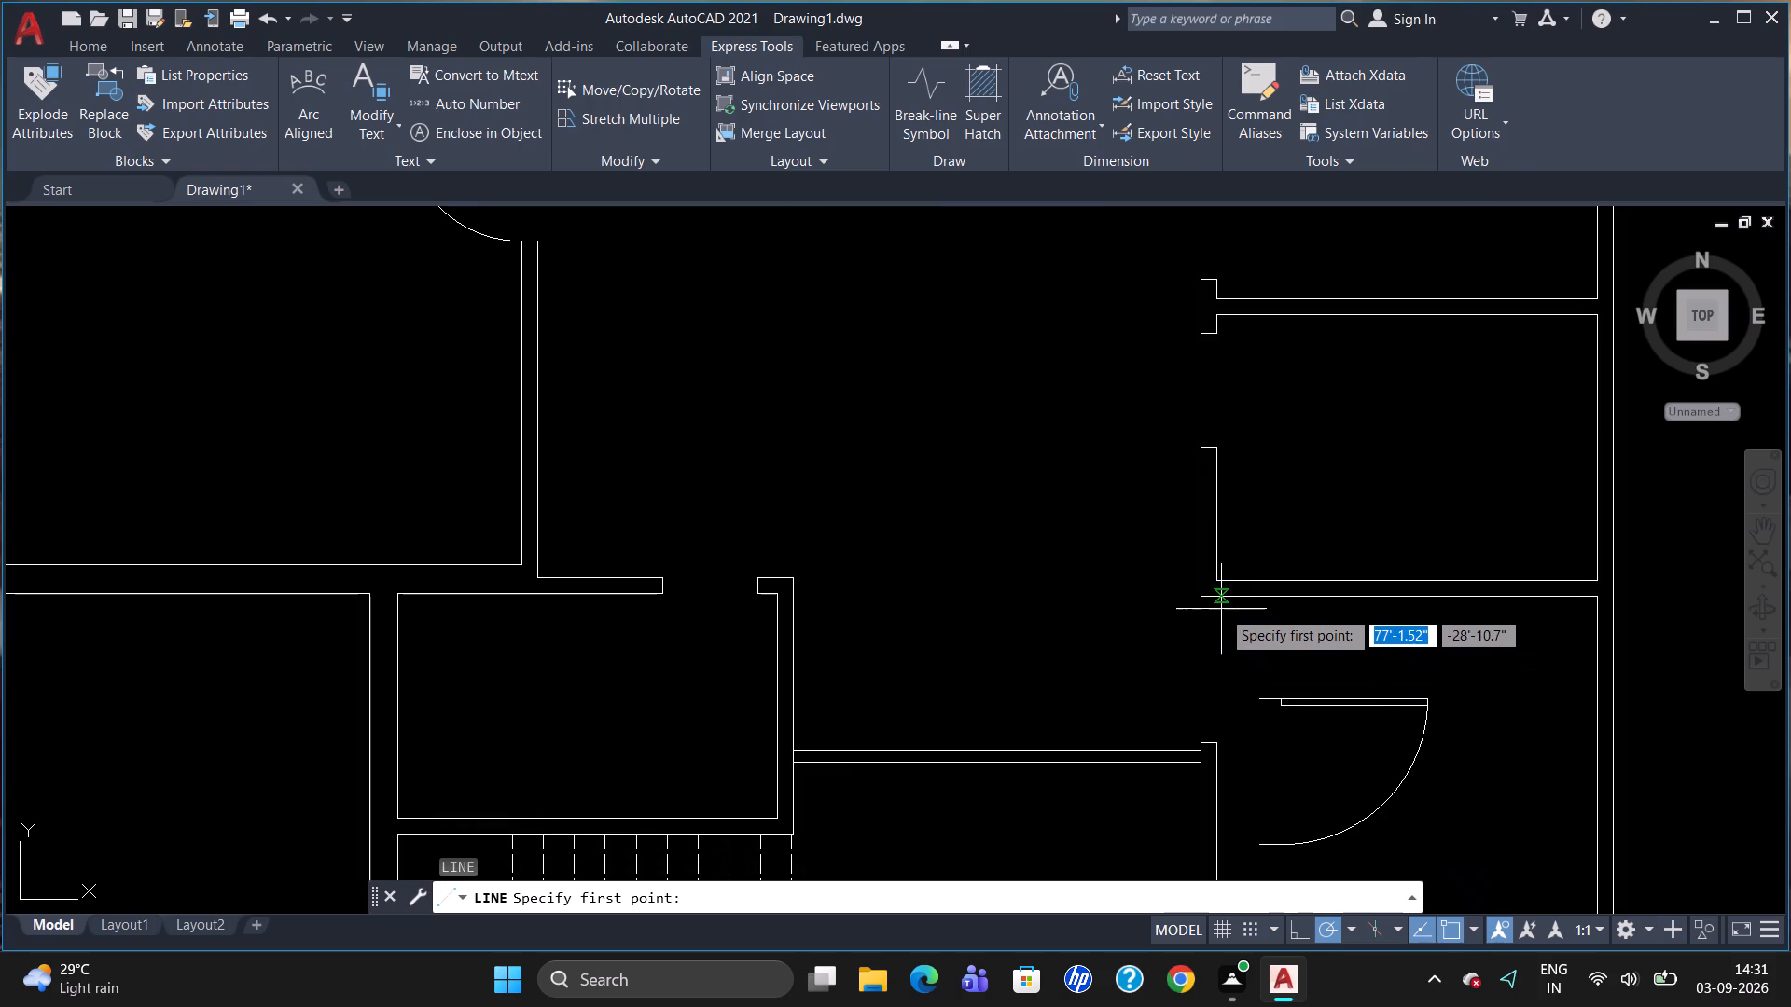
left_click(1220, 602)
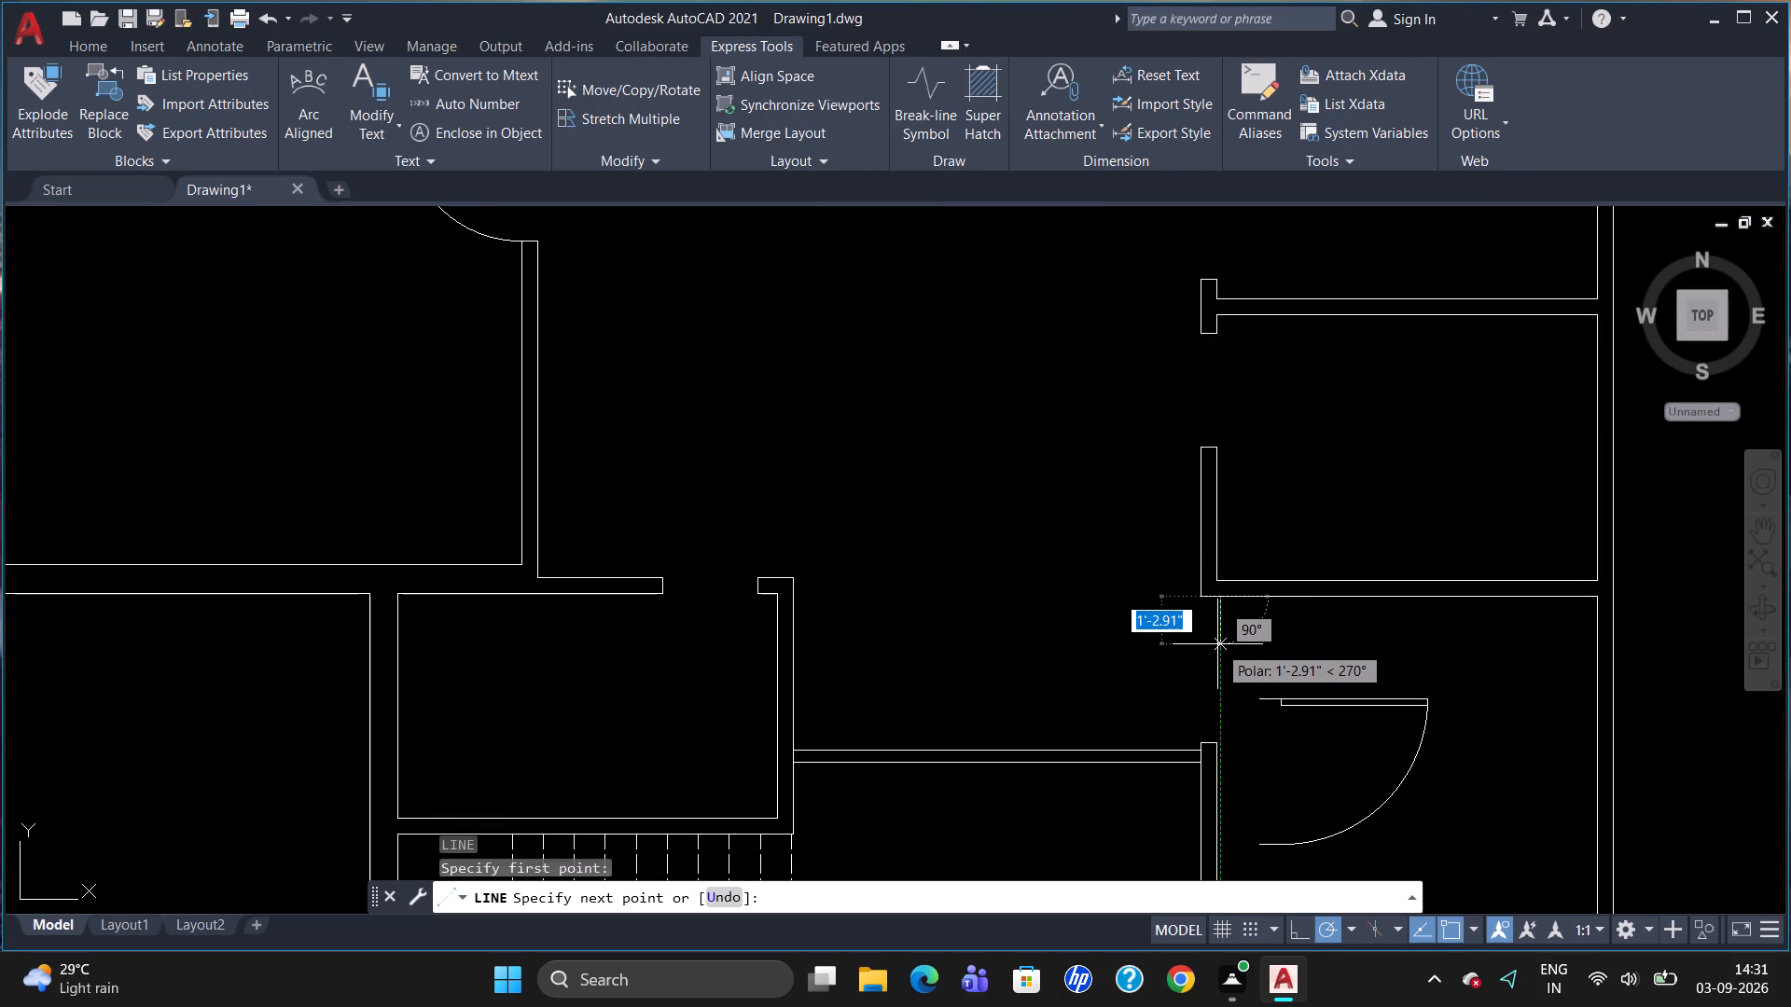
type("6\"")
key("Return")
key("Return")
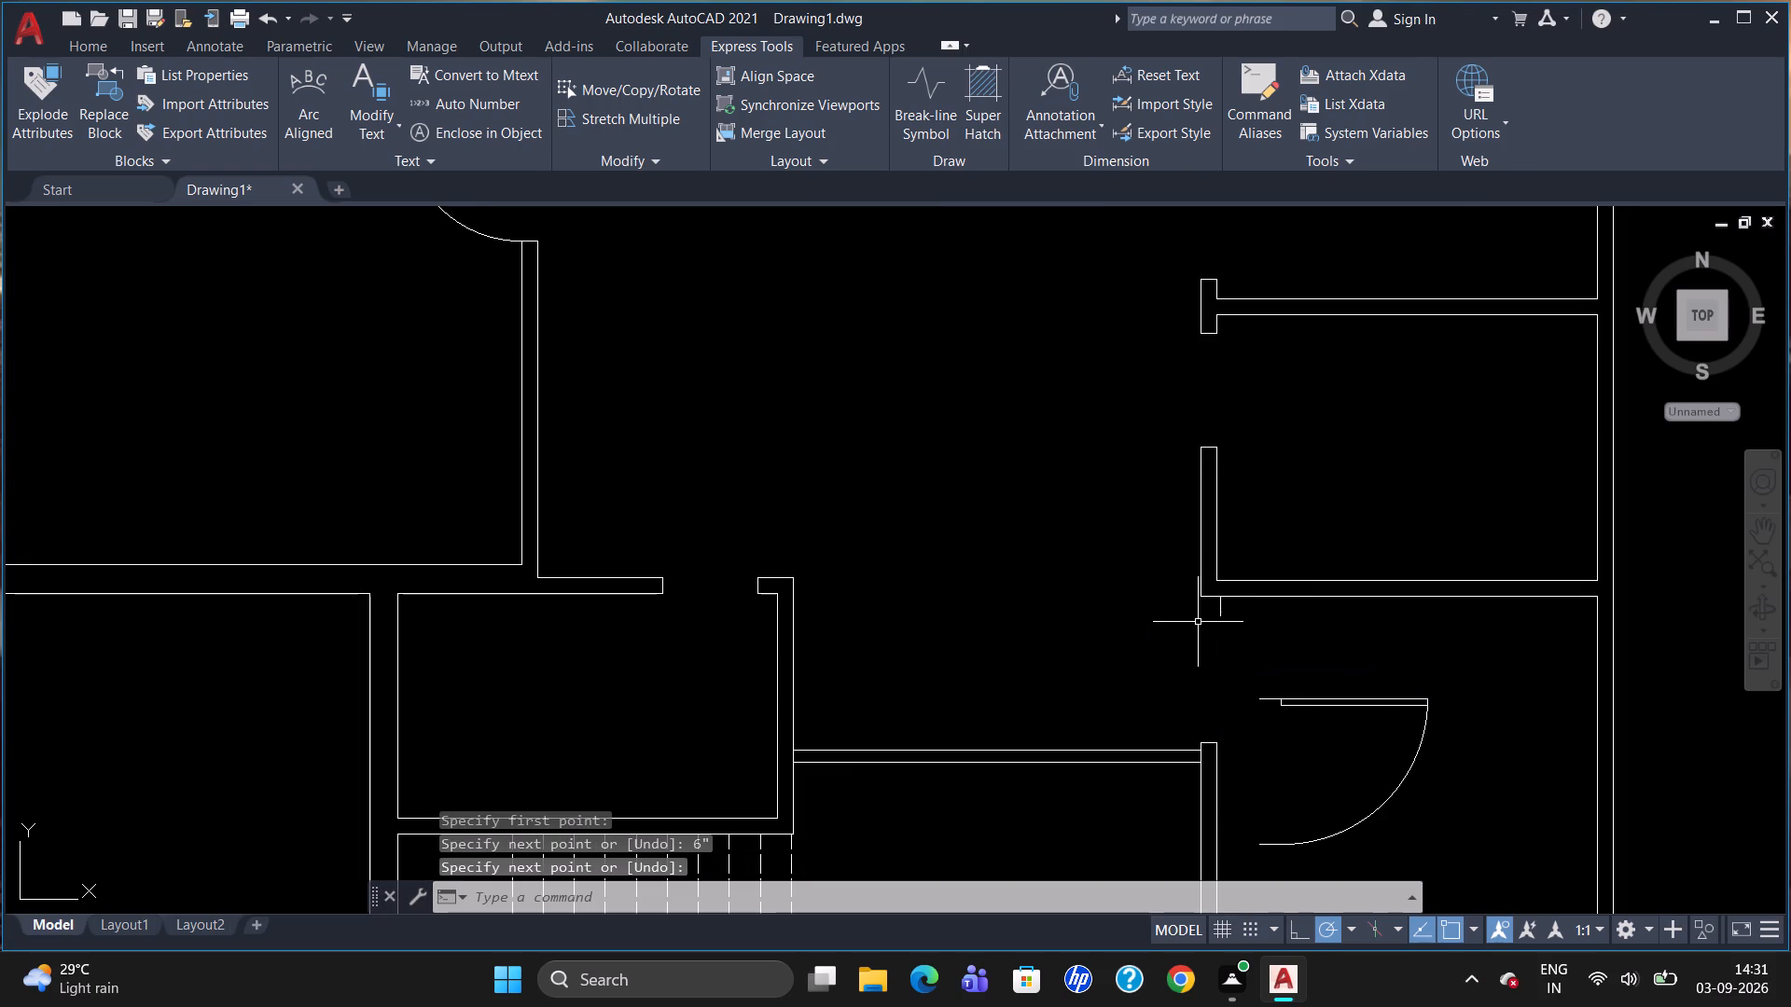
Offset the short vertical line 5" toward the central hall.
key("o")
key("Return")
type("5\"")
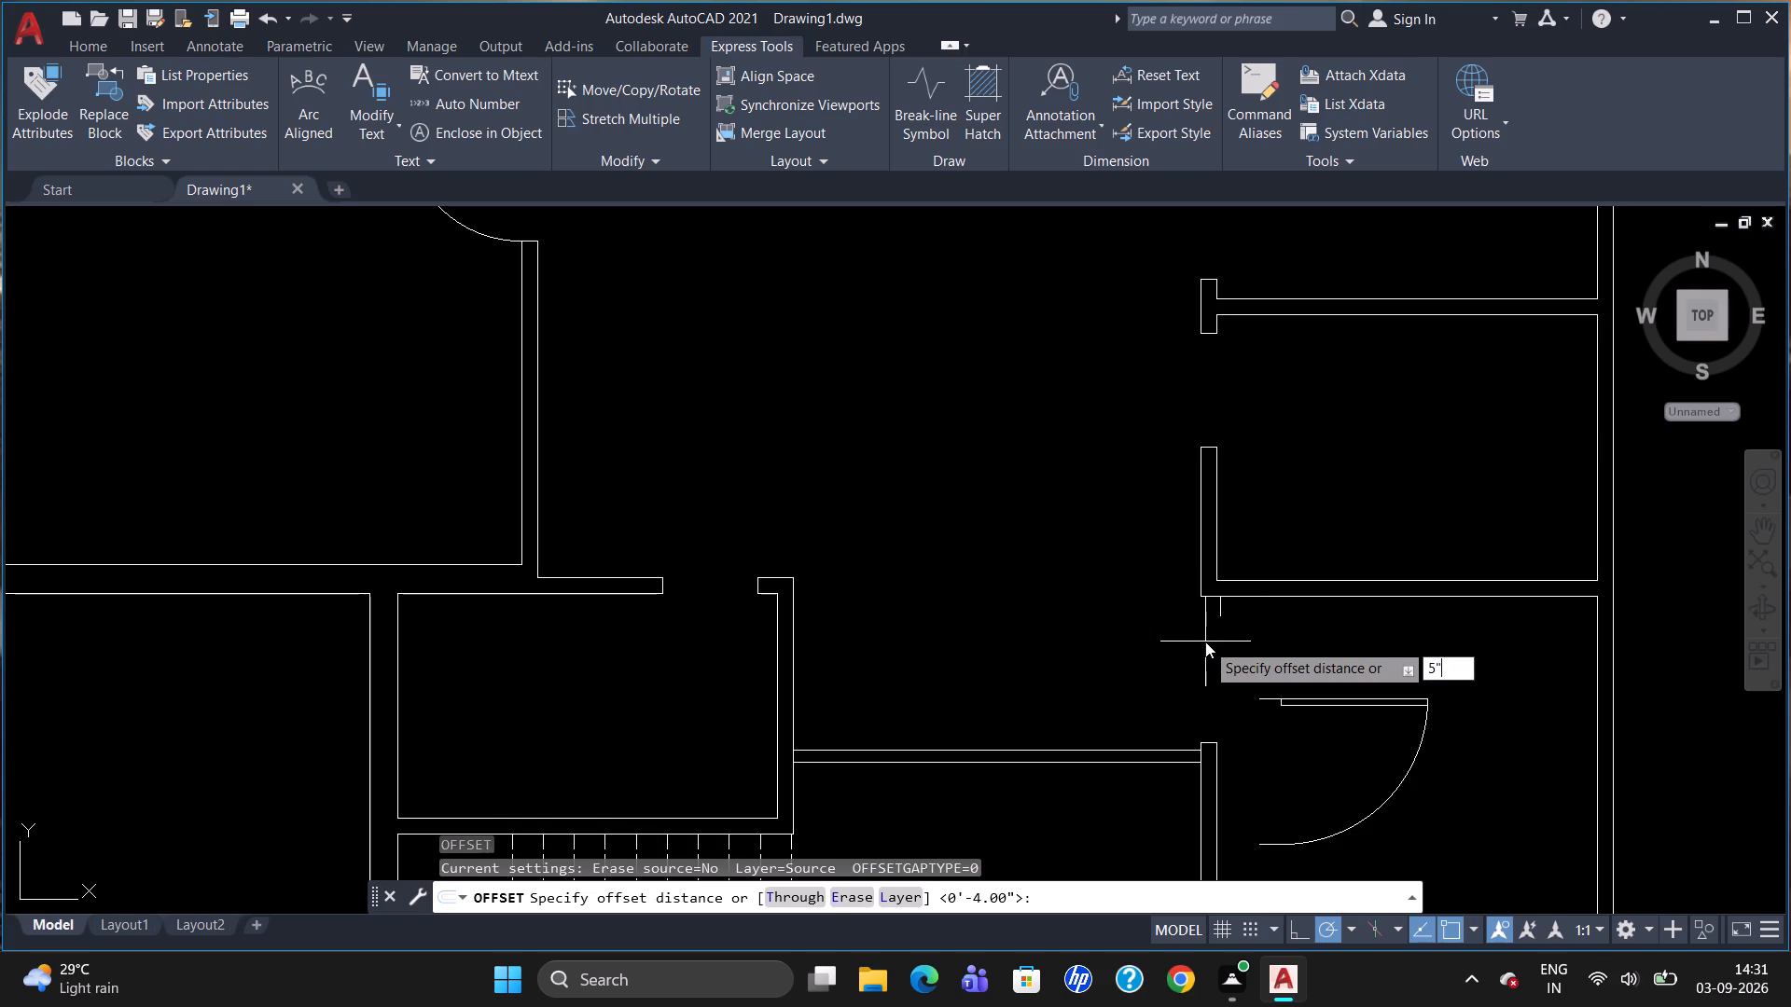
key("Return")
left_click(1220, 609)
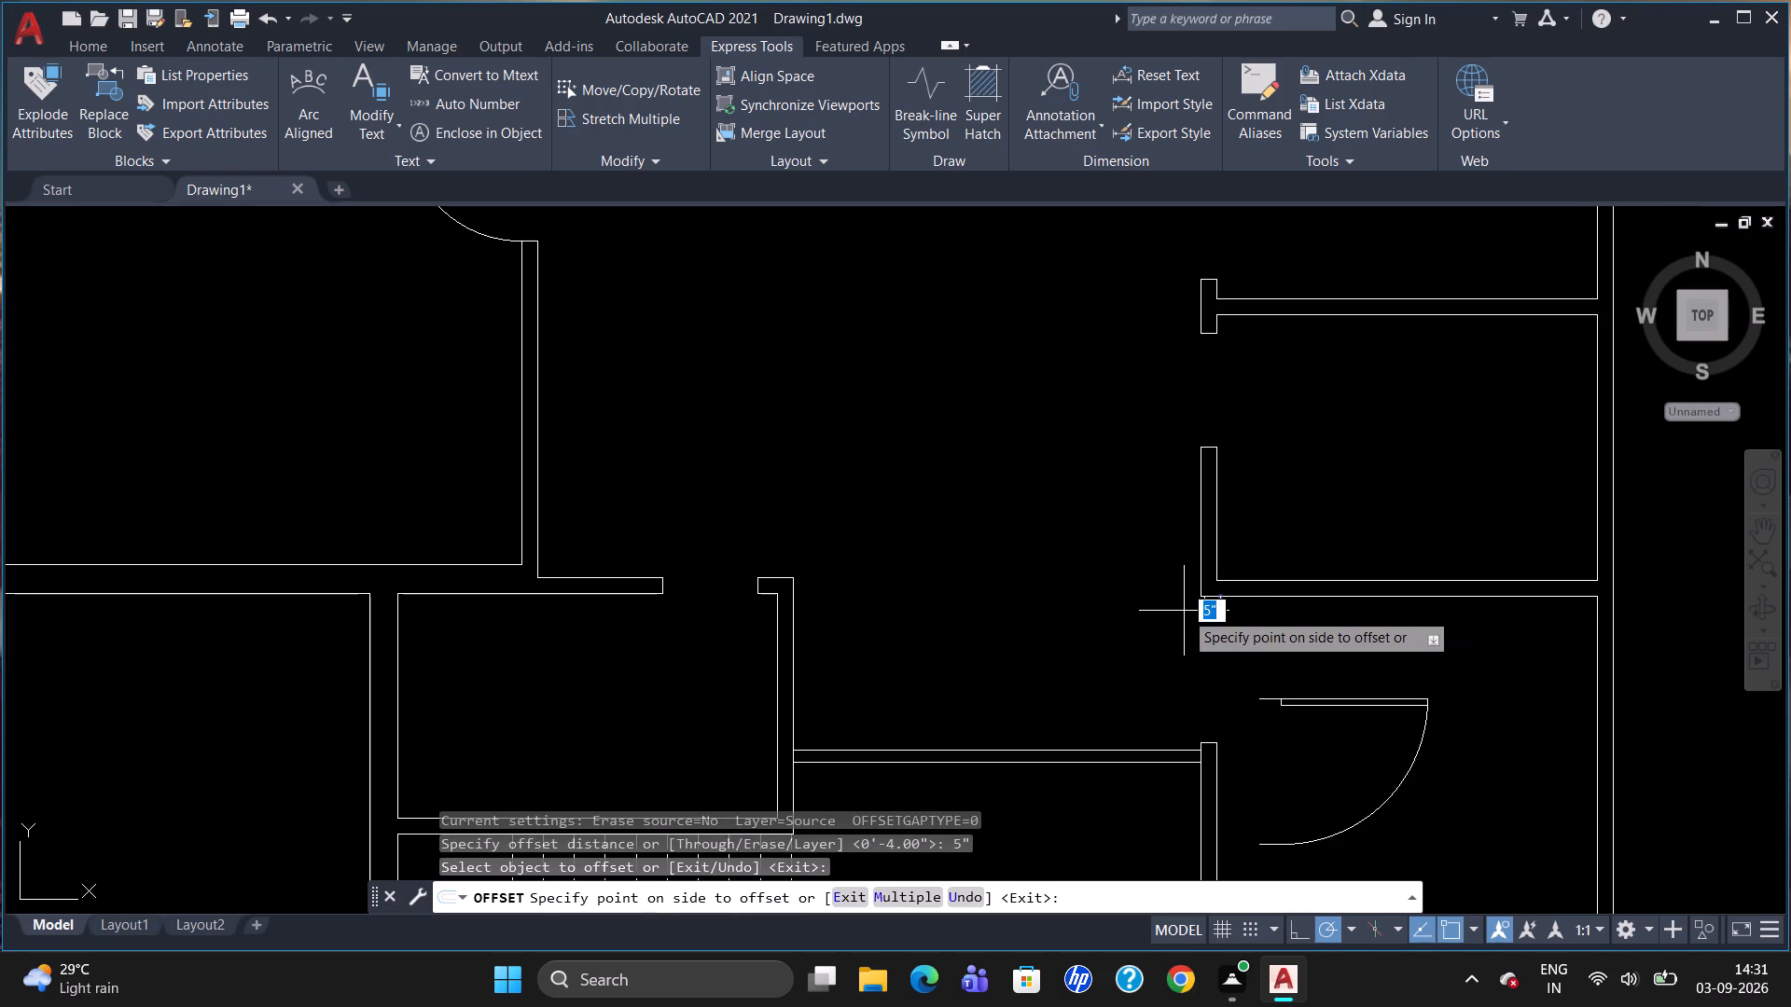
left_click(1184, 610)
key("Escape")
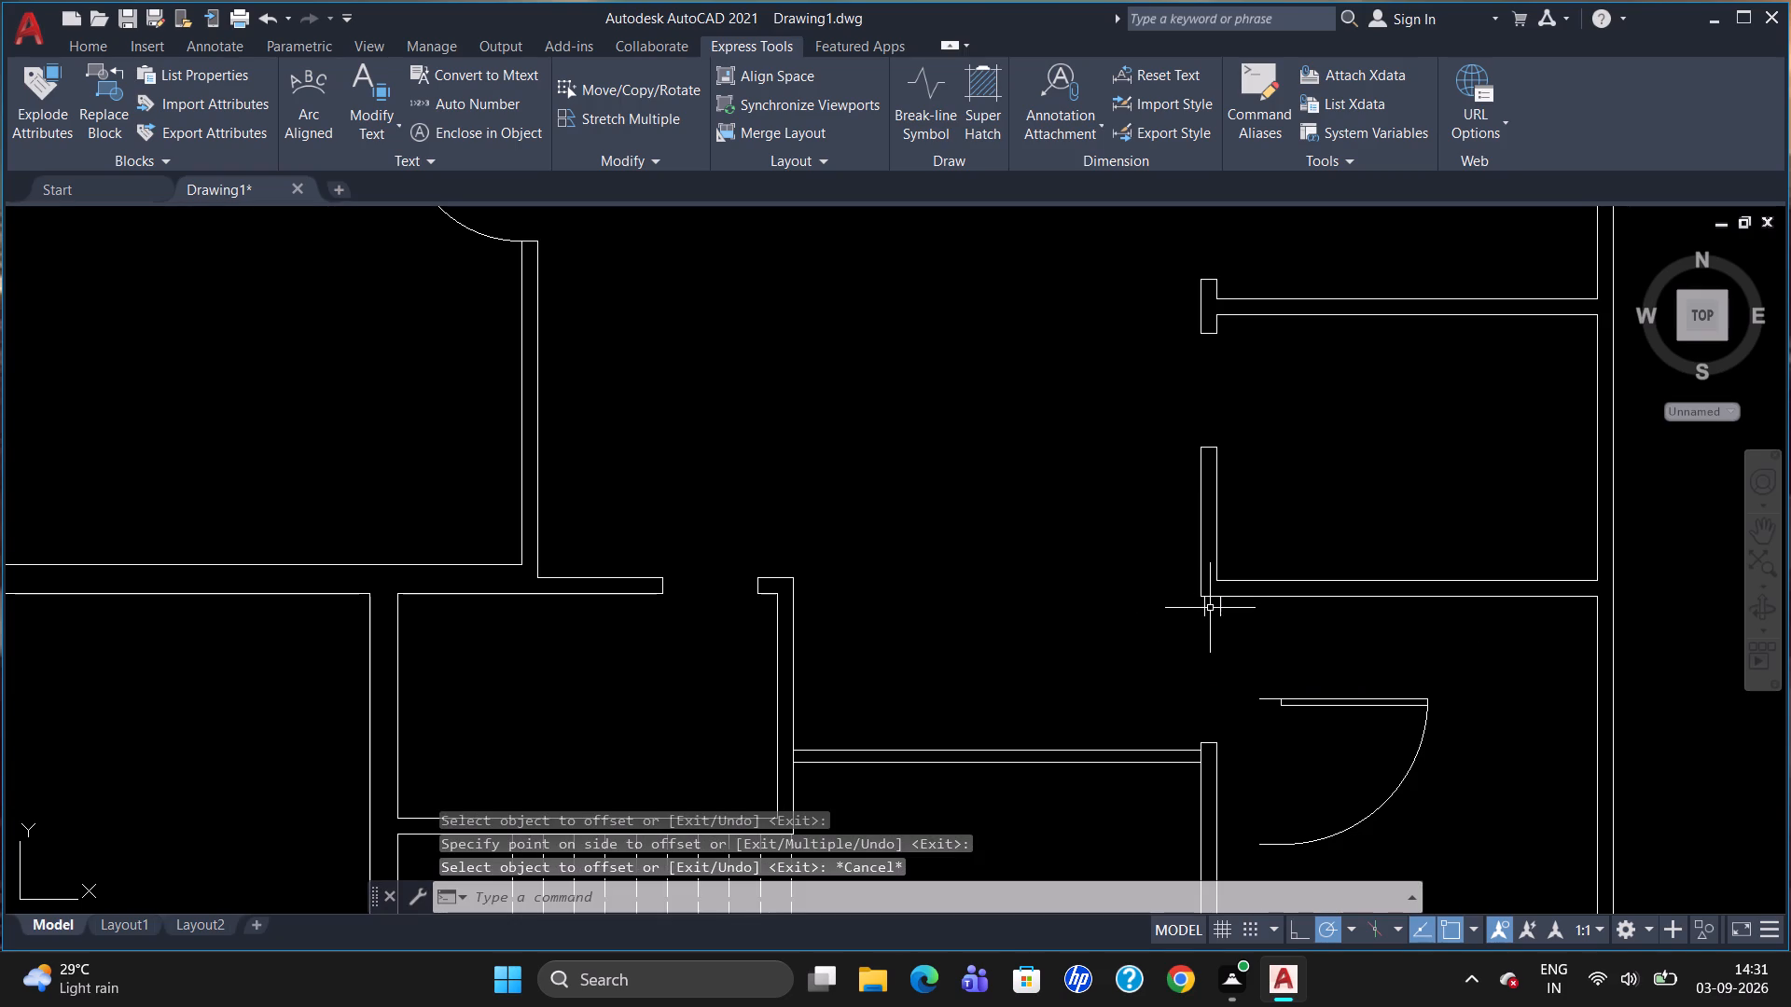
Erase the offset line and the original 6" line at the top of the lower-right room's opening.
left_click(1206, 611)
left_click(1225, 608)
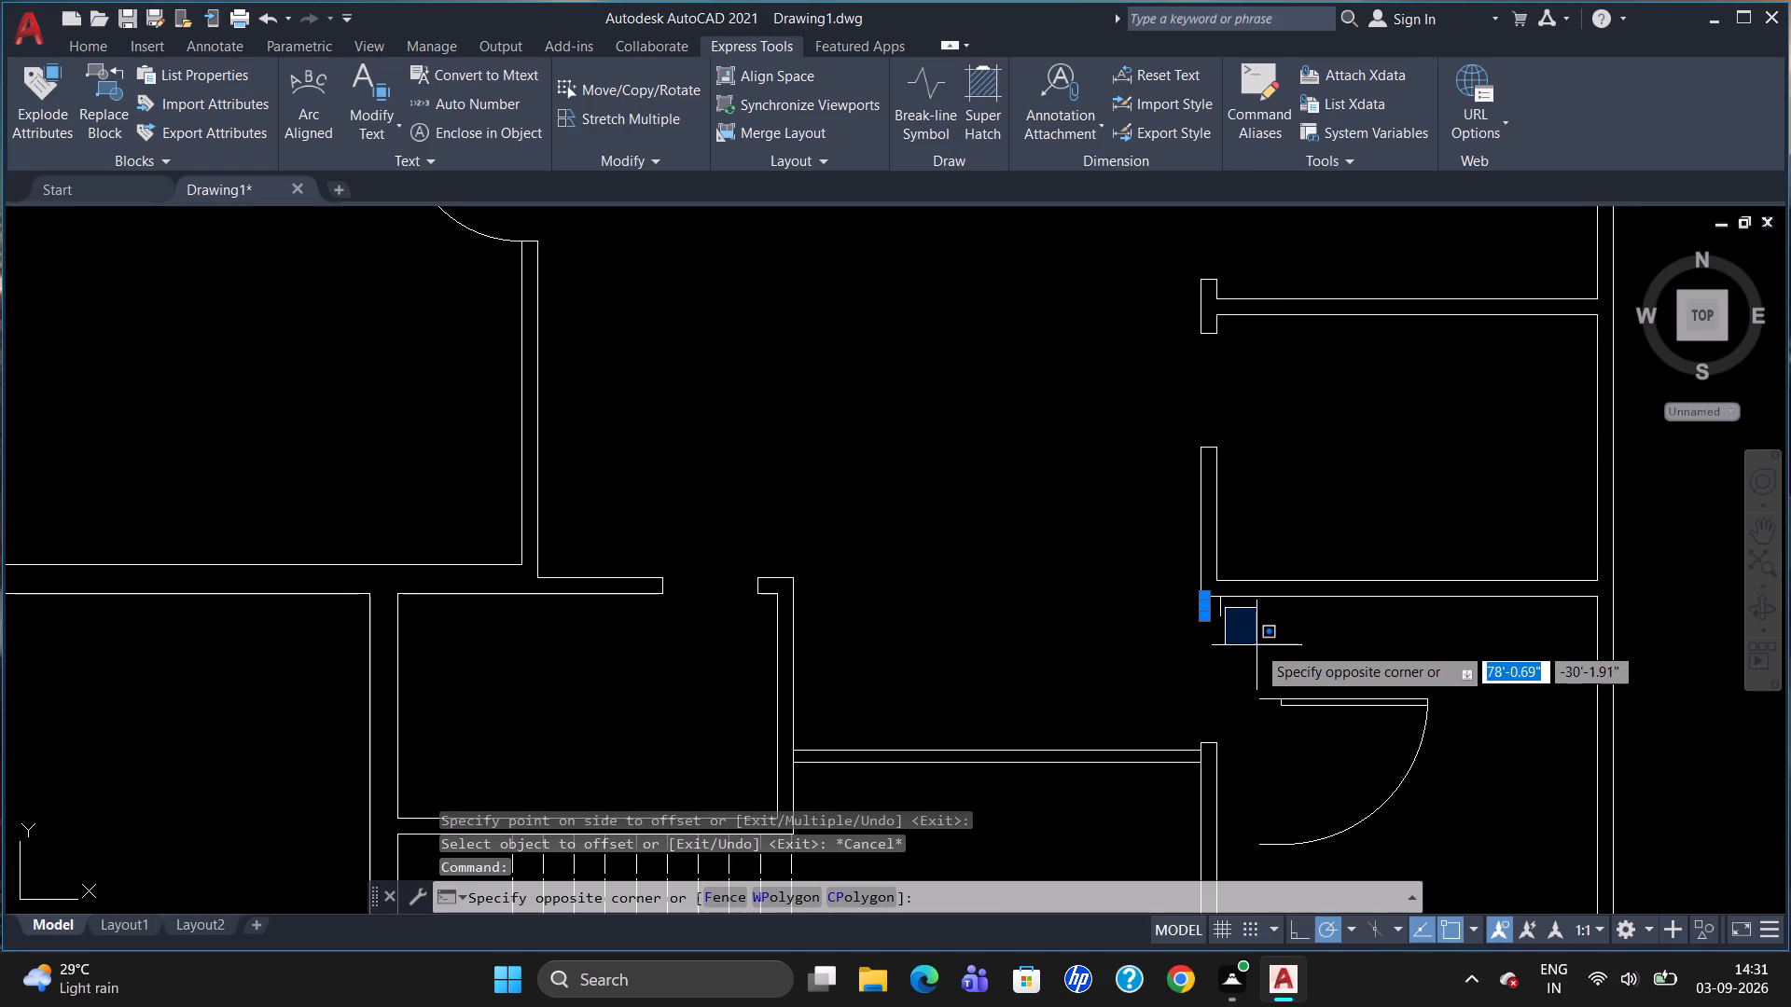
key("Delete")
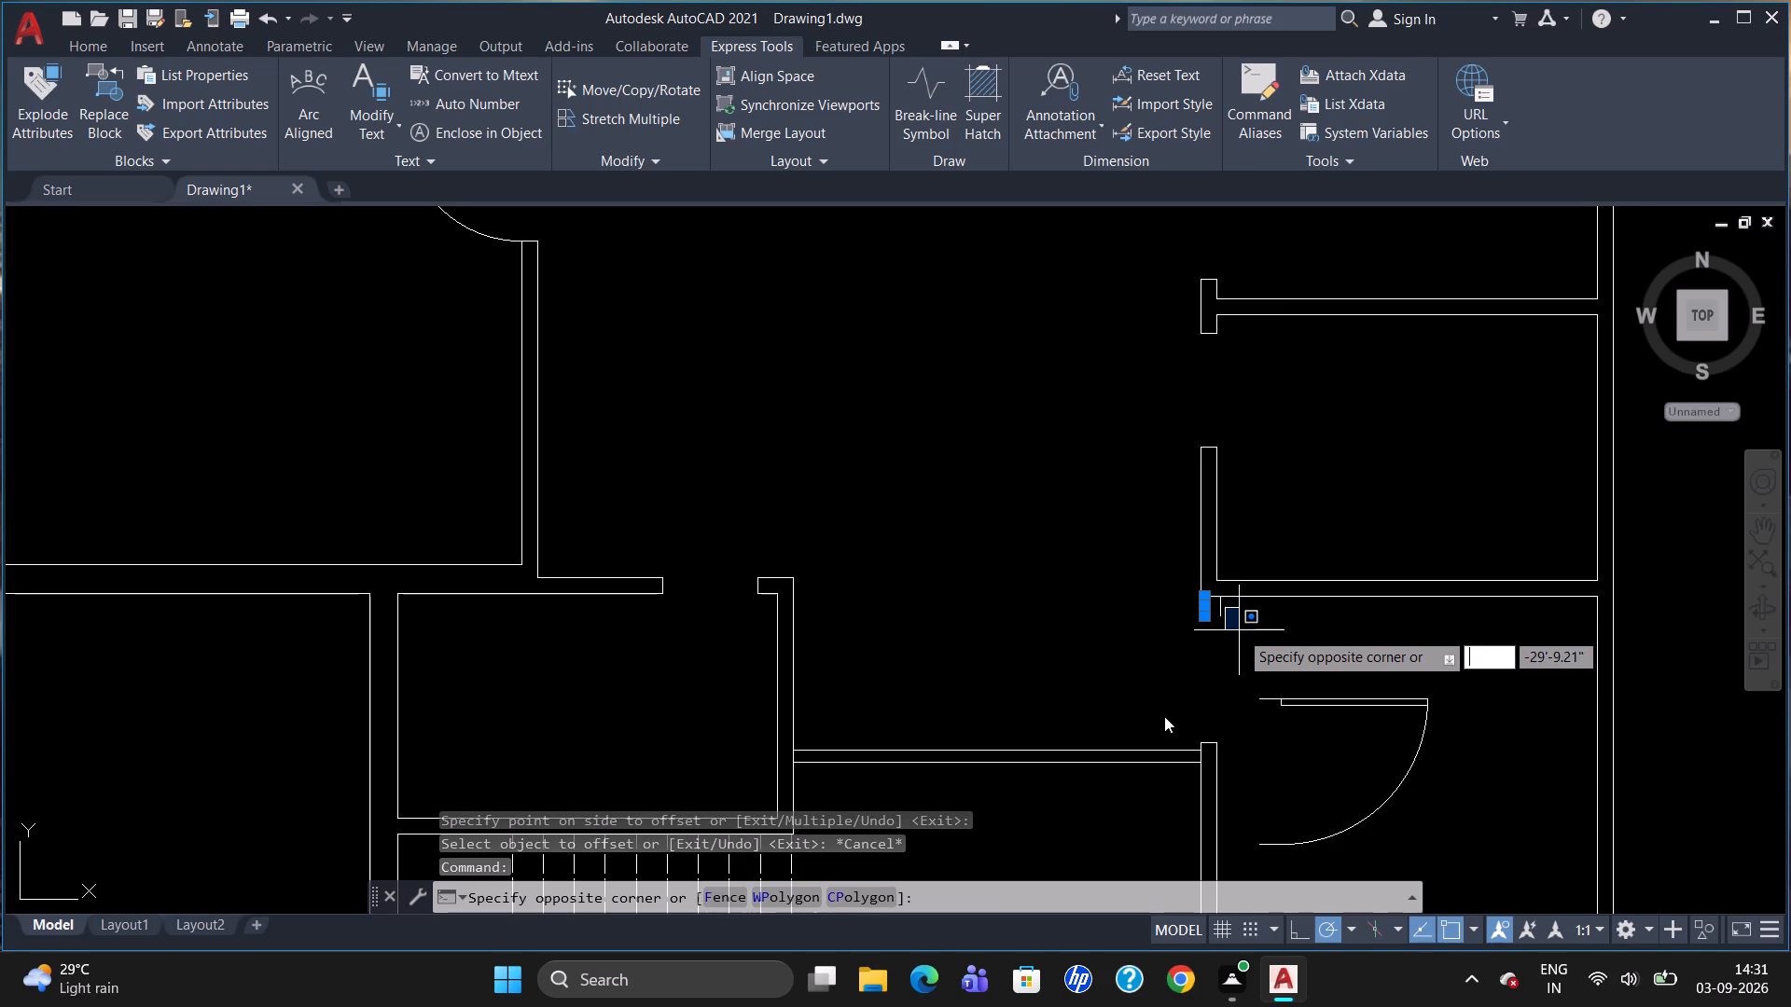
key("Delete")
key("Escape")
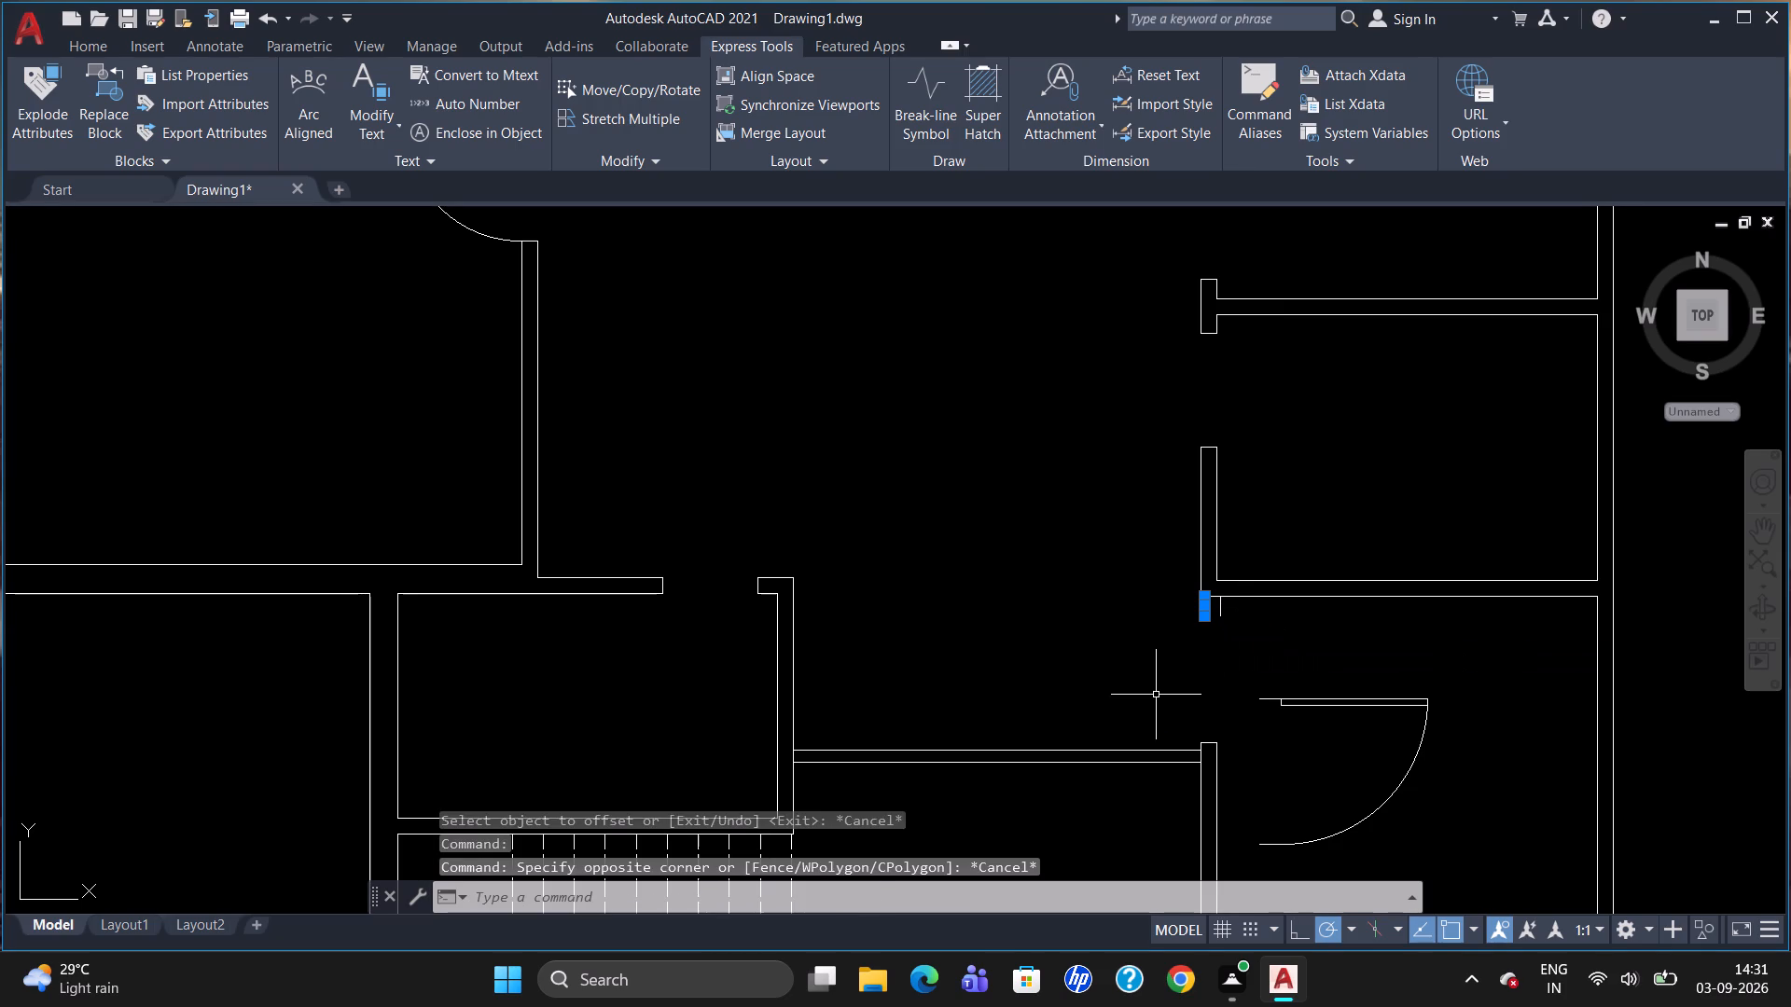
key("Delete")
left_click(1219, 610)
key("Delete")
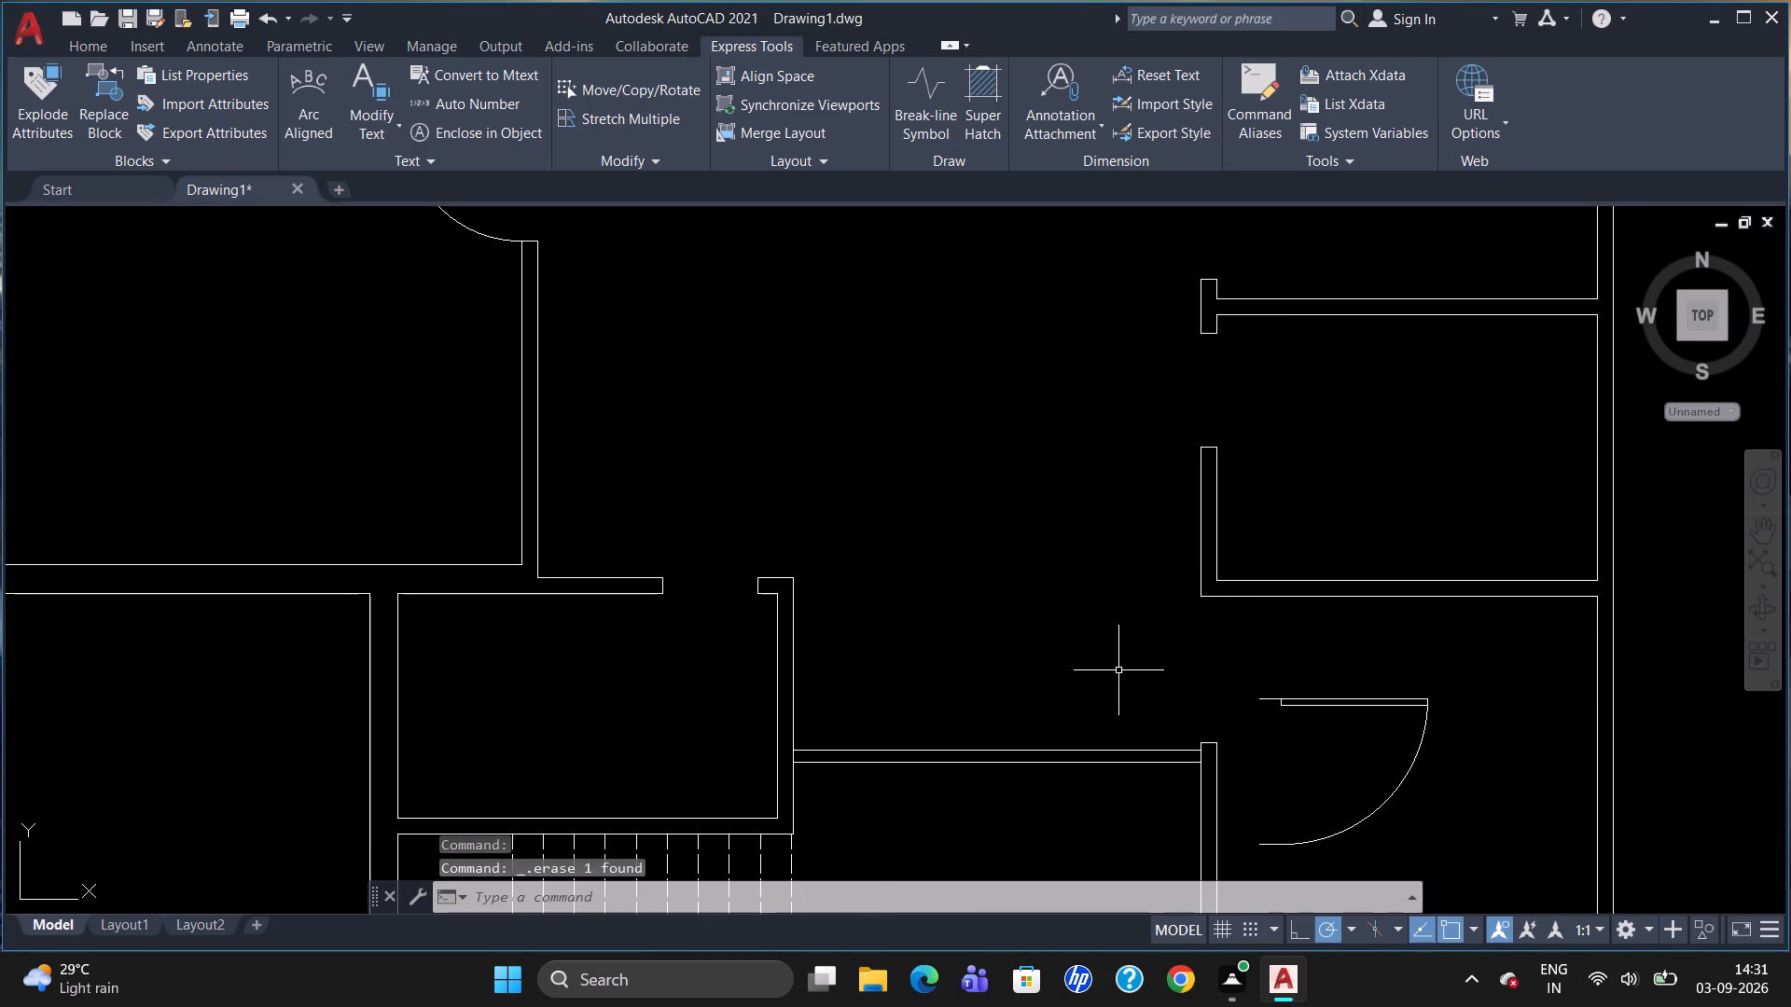
Draw a wall return at the top of the lower-right room's opening: 4" down from the corner, 5" across, and back up to the wall.
key("l")
key("Return")
left_click(1194, 602)
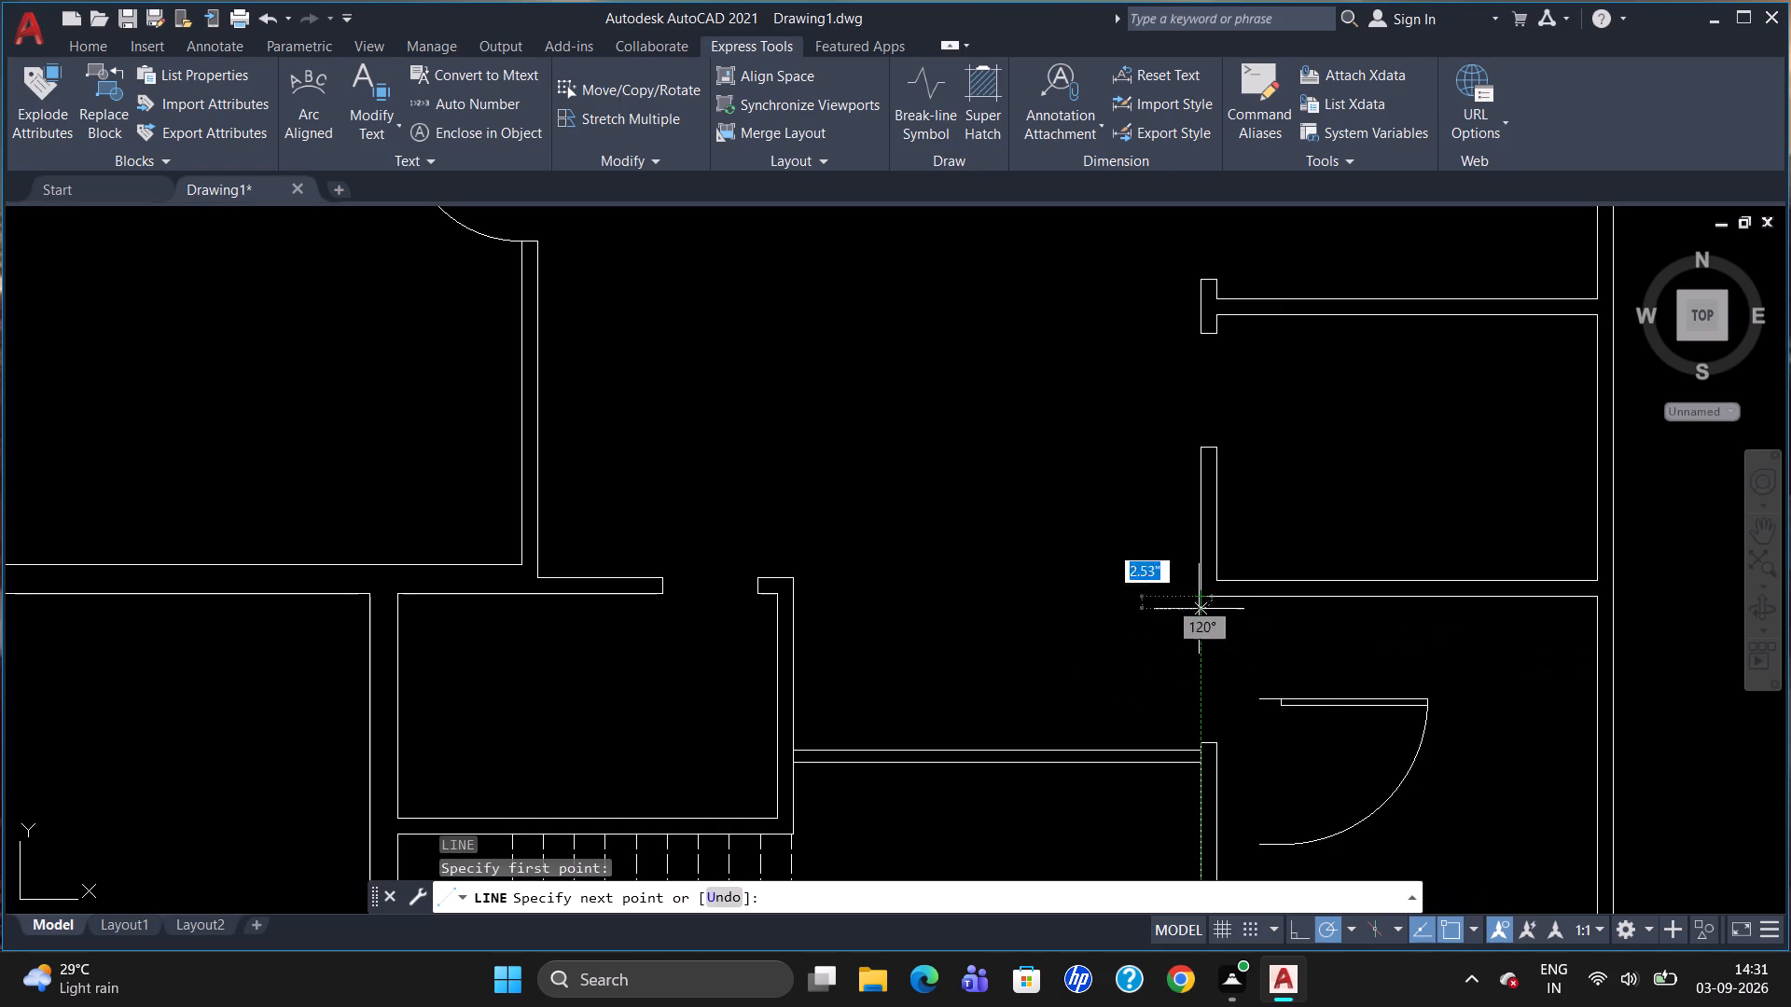
type("4\"")
key("Return")
key("Return")
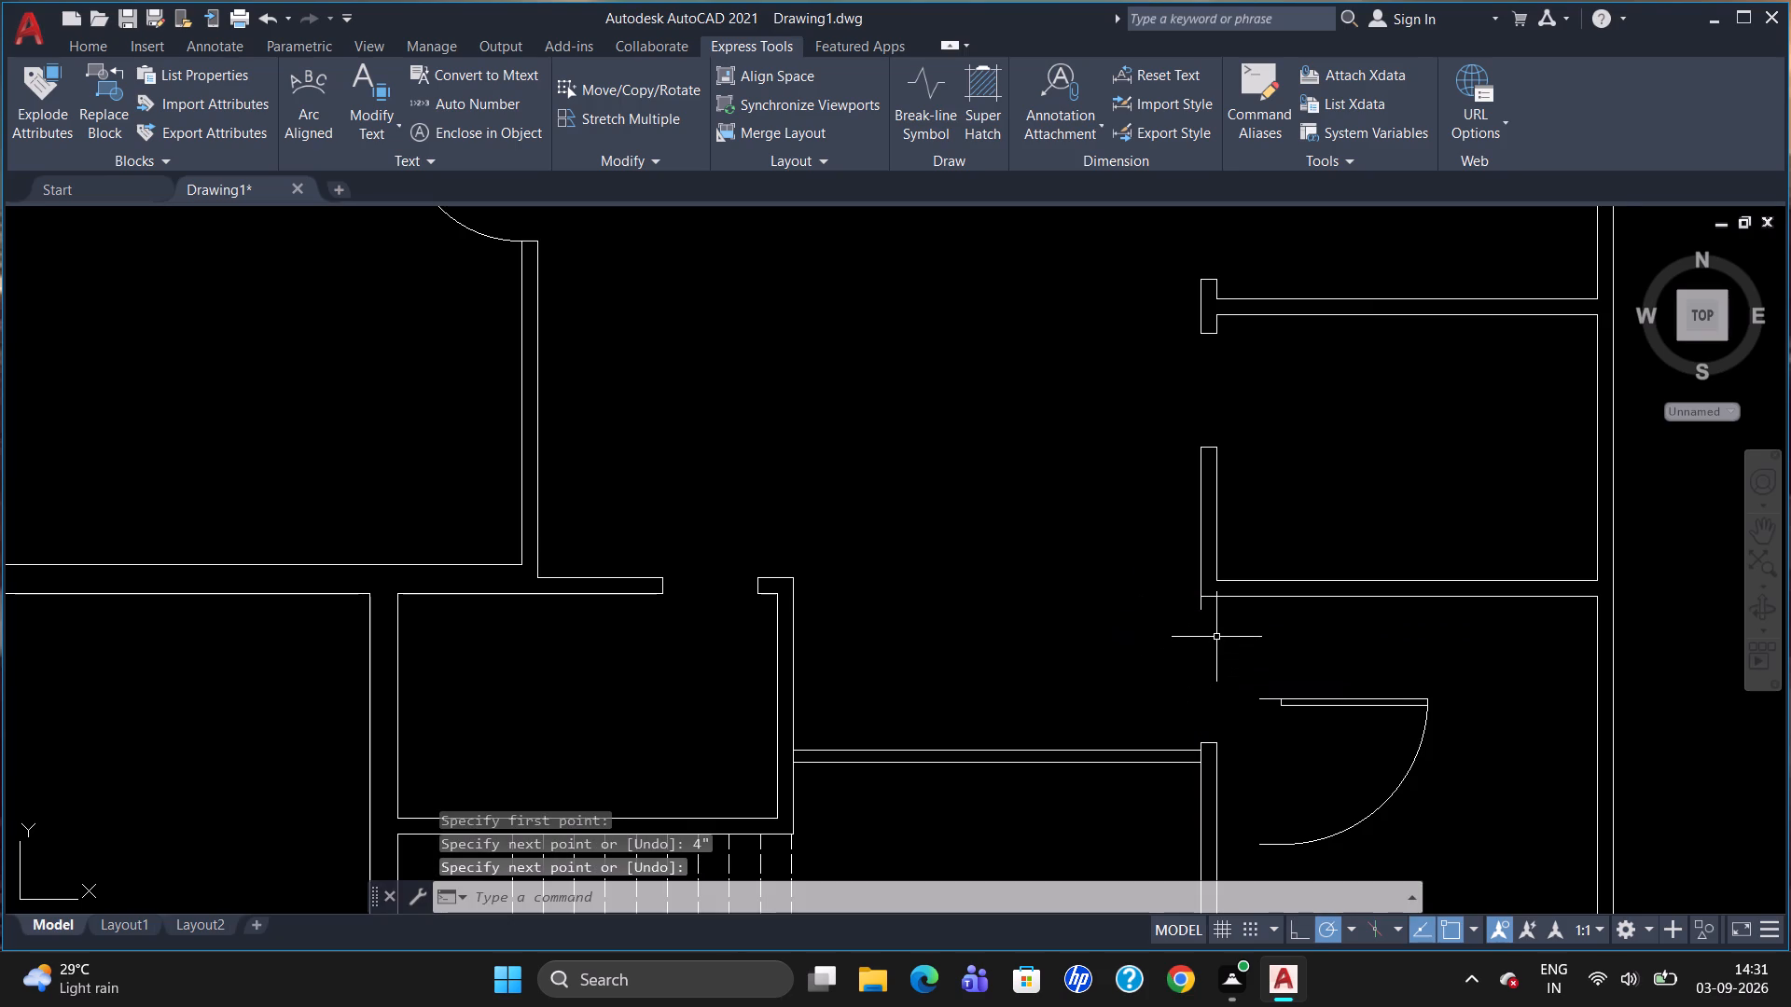
scroll(1217, 637, "up", 2)
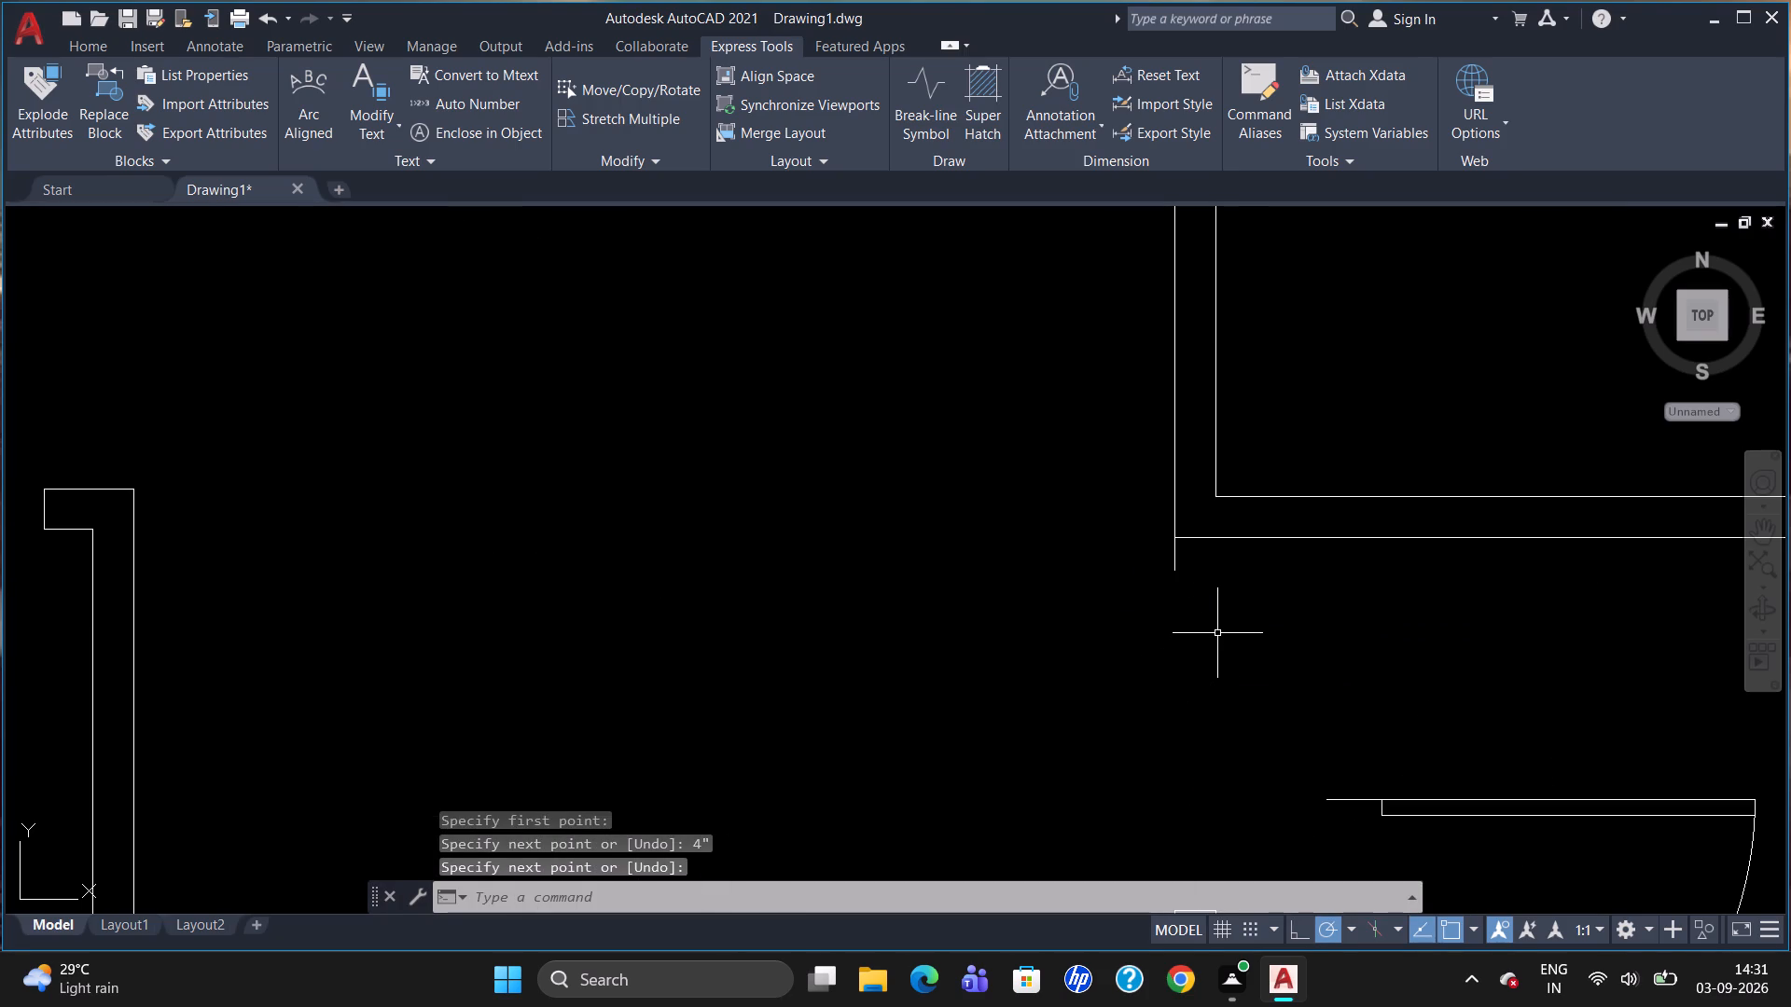
key("l")
key("Return")
left_click(1174, 573)
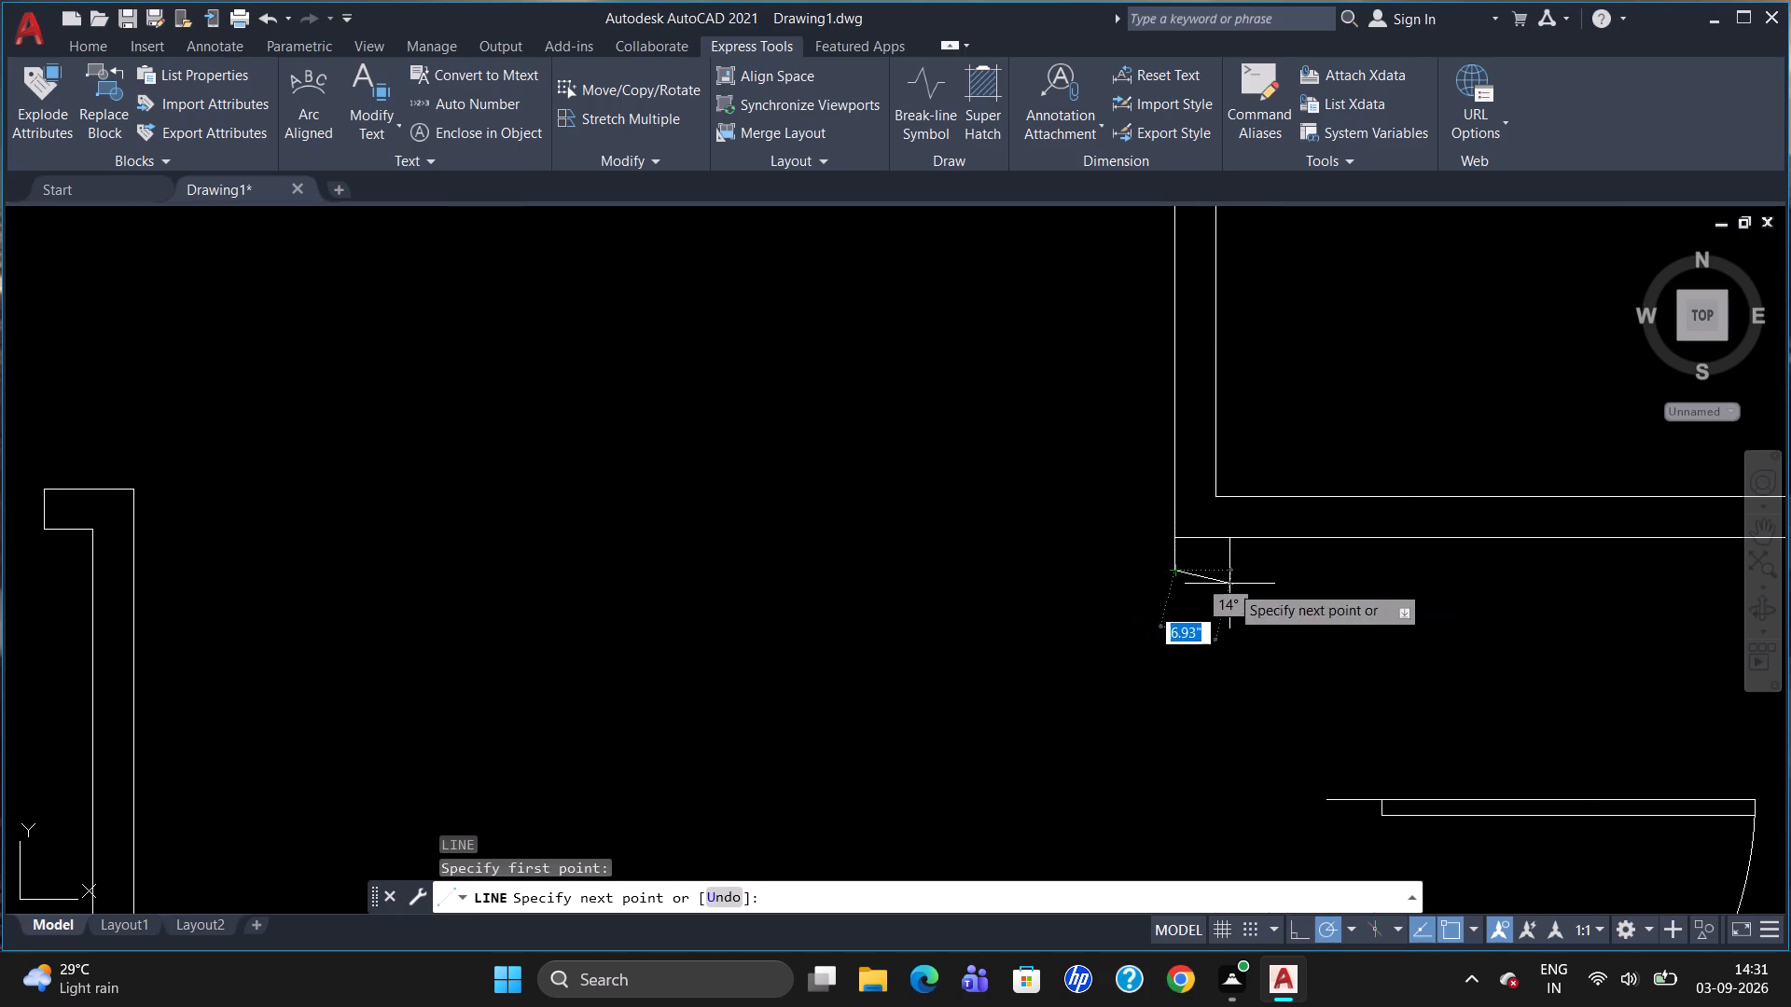
type("5\"")
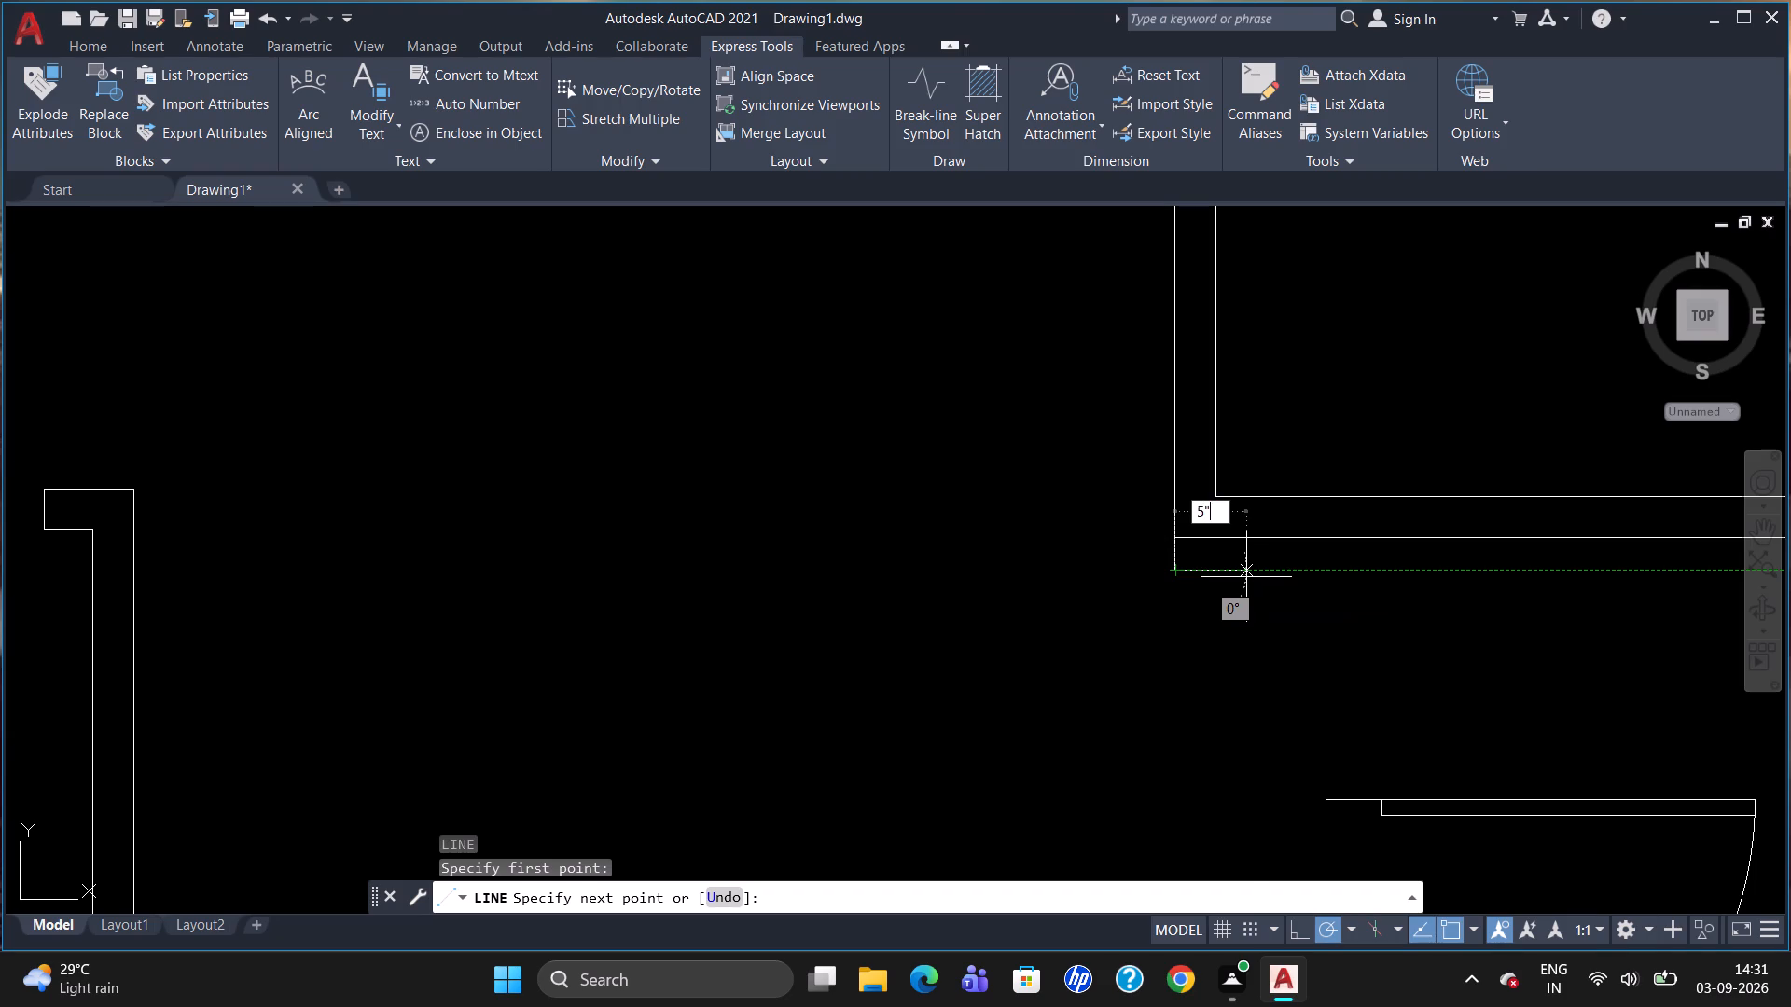
key("Return")
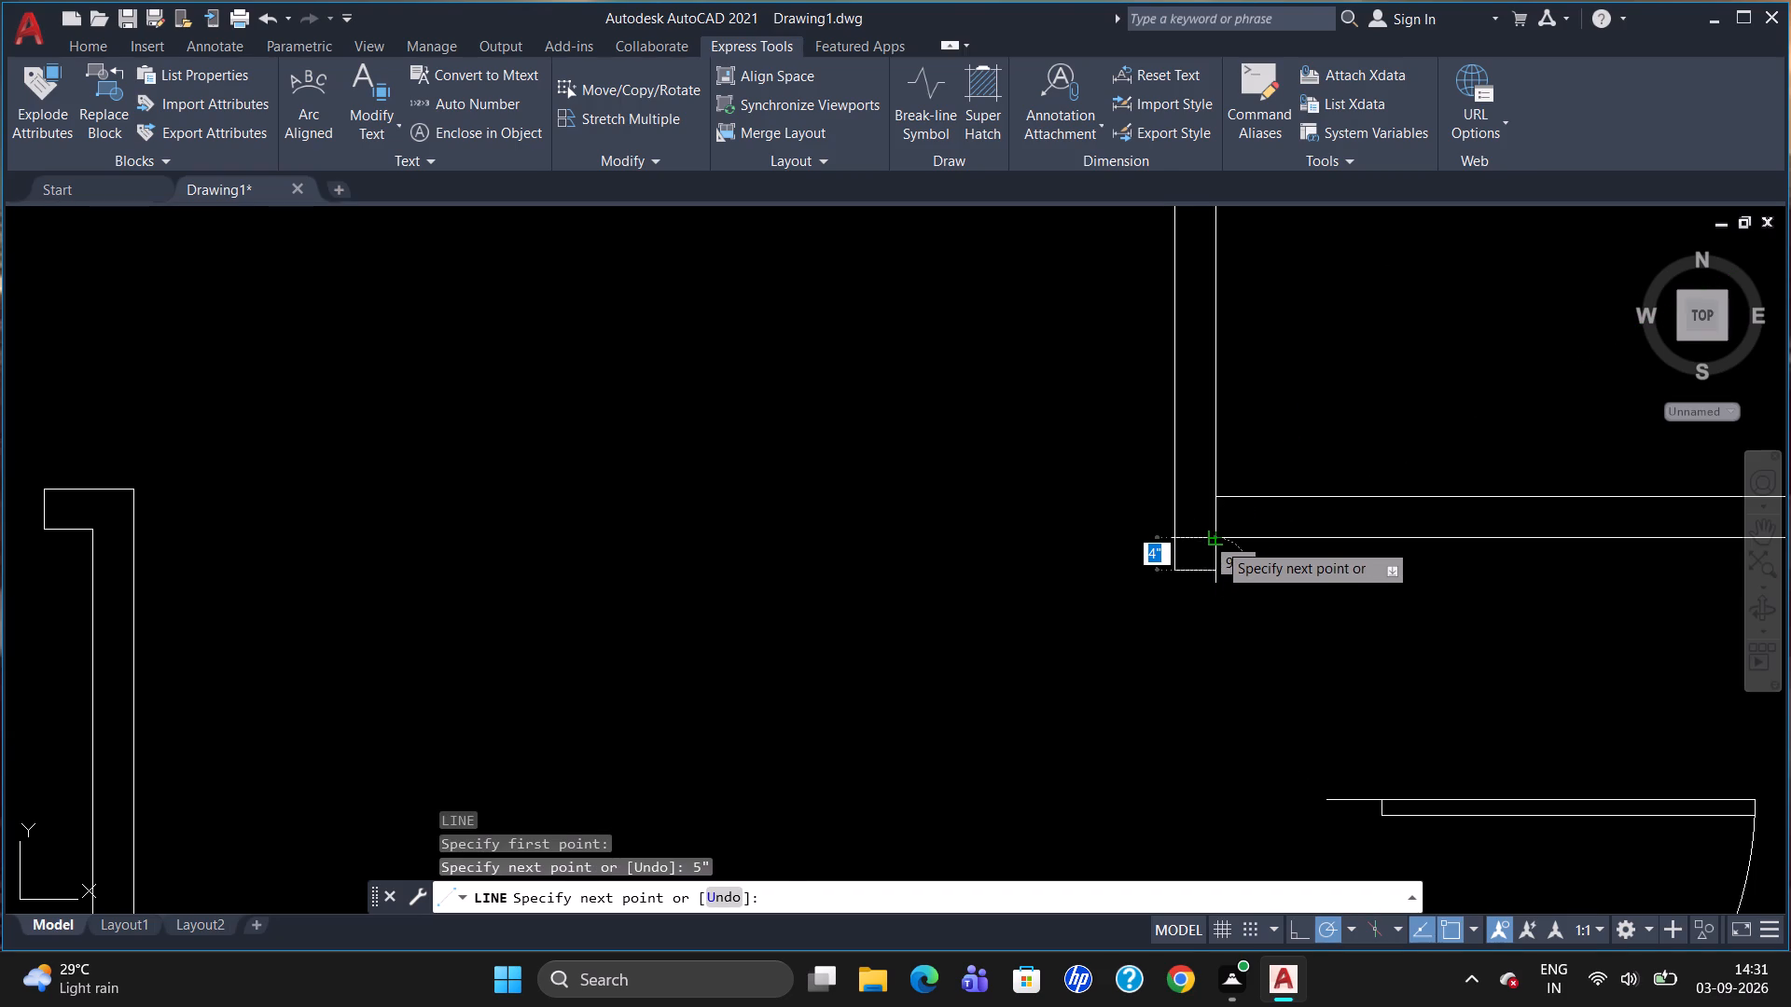
left_click(1217, 542)
key("Escape")
Trim the wall line crossing between the two sides of the new wall return above the lower-right room's opening.
type("TR")
key("Return")
key("Return")
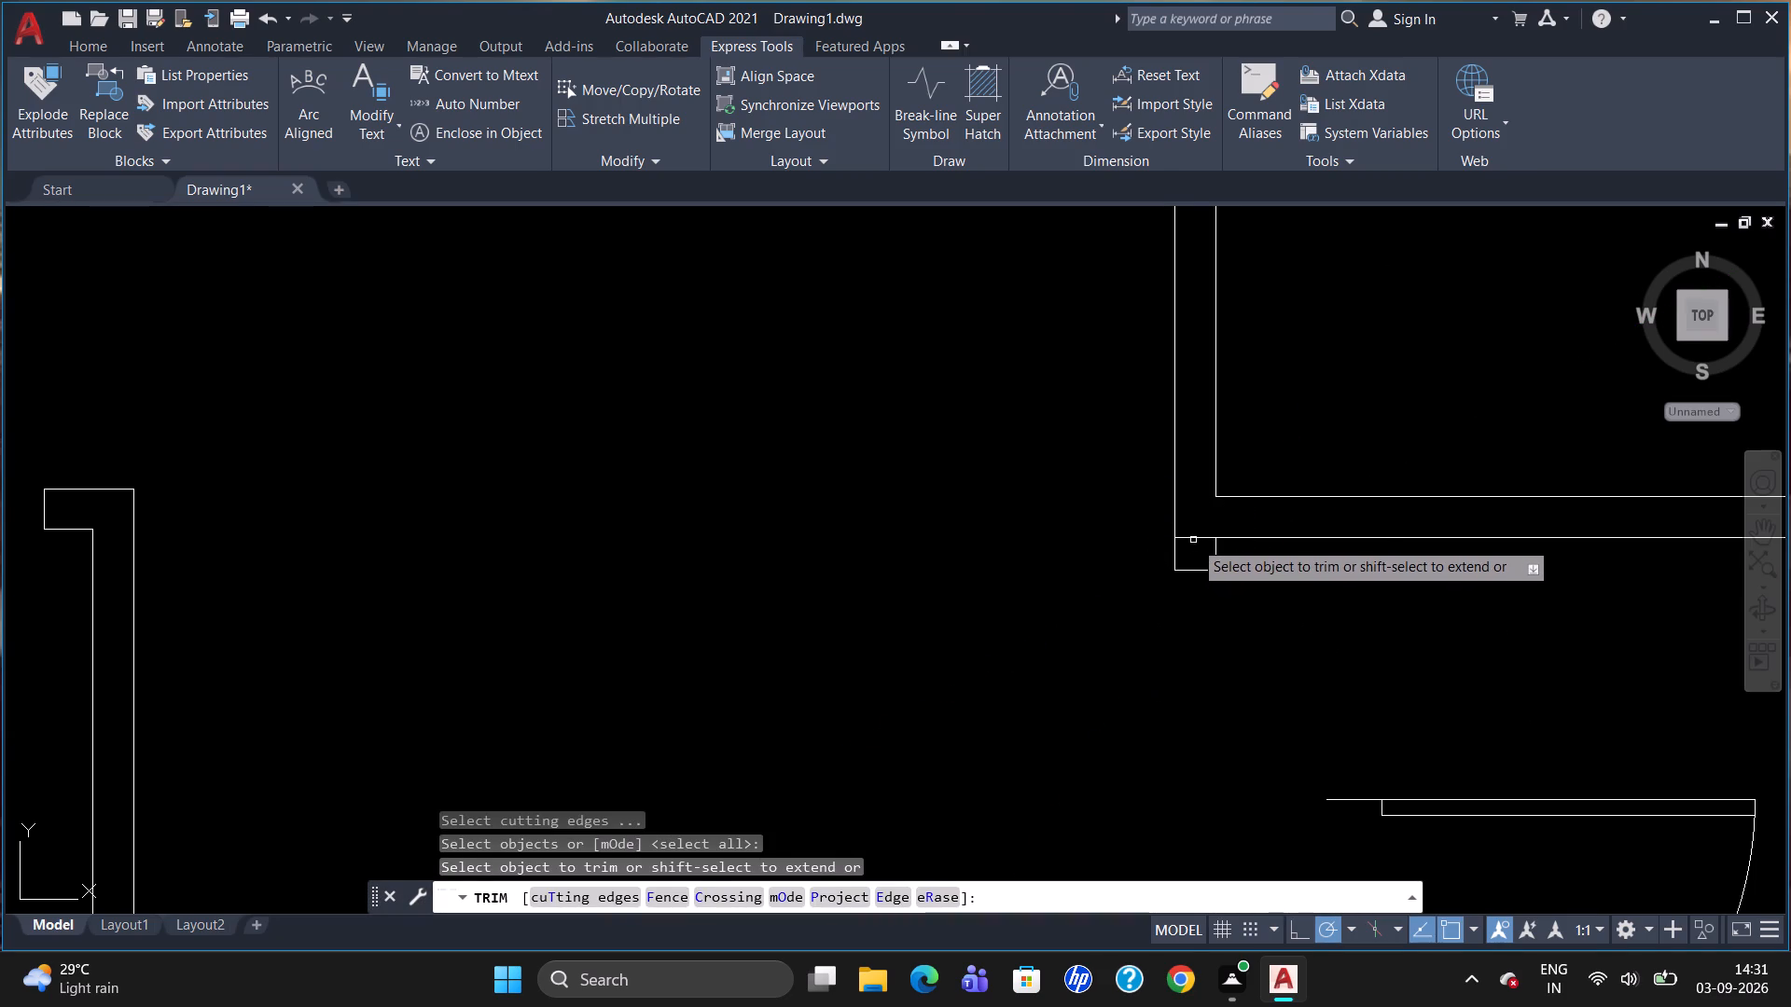
left_click(1194, 539)
key("Escape")
Move the lower-right room's door by its hinge corner onto the hall-side lower corner of the new wall return.
scroll(1107, 553, "down", 2)
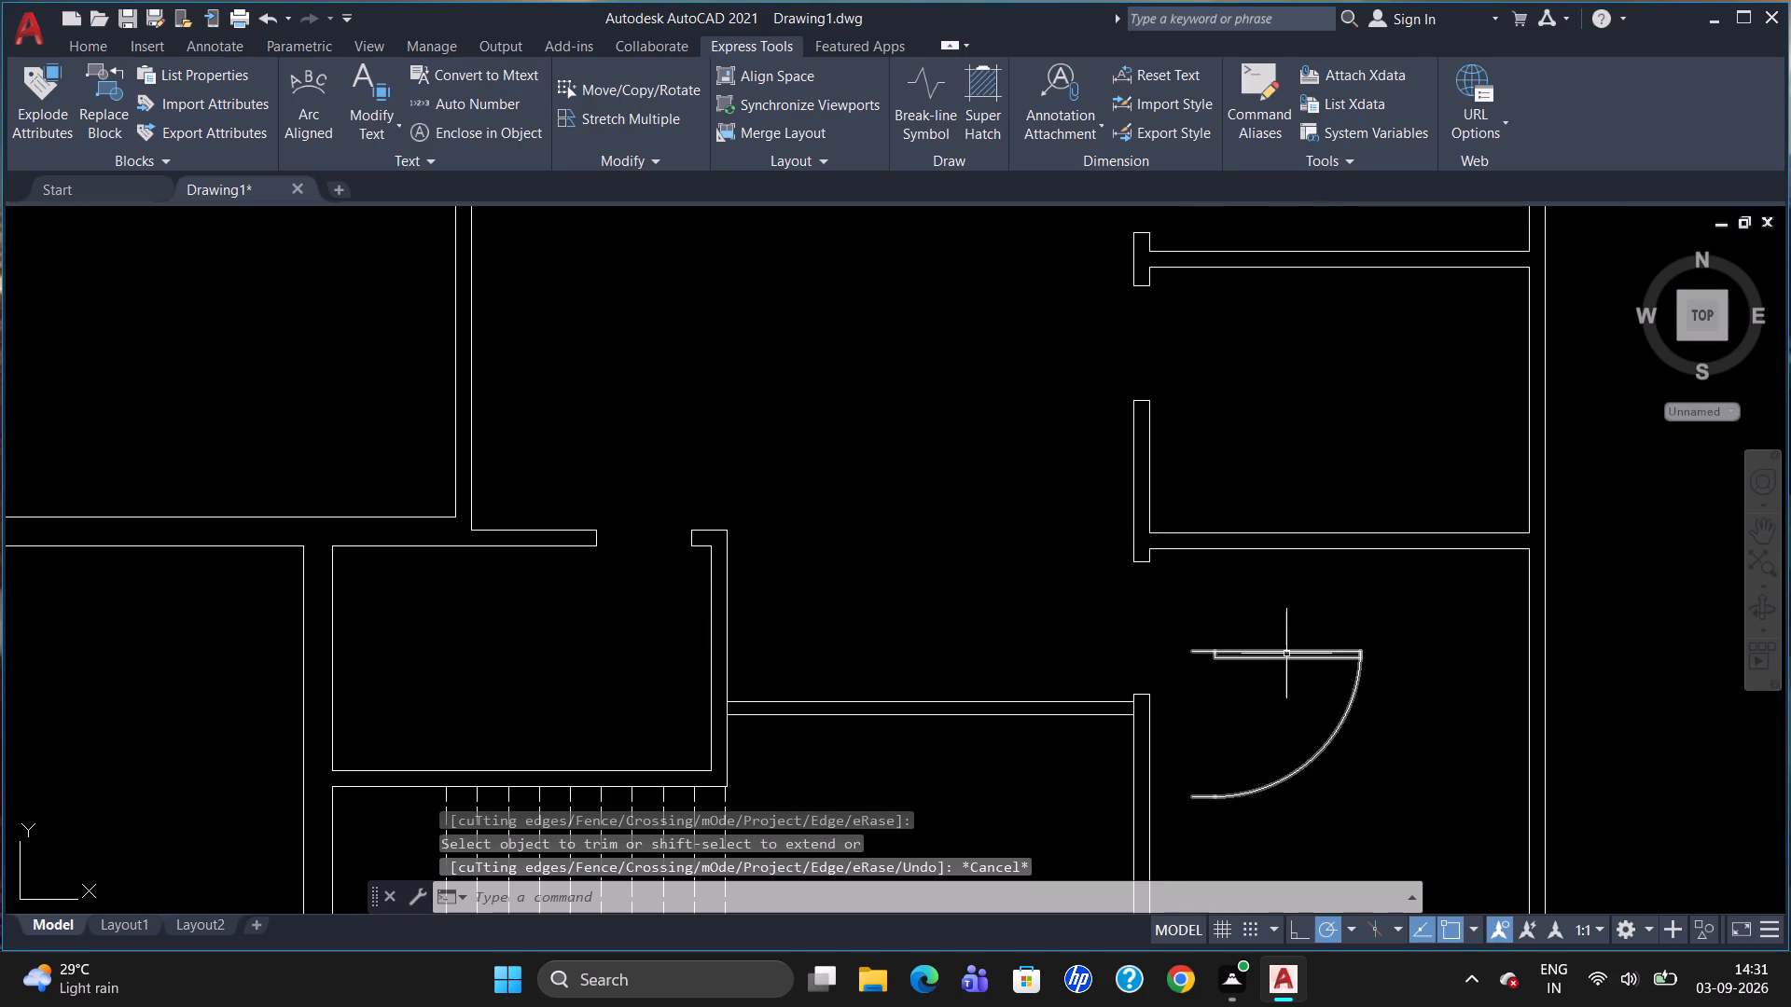
left_click(1288, 649)
key("m")
key("Return")
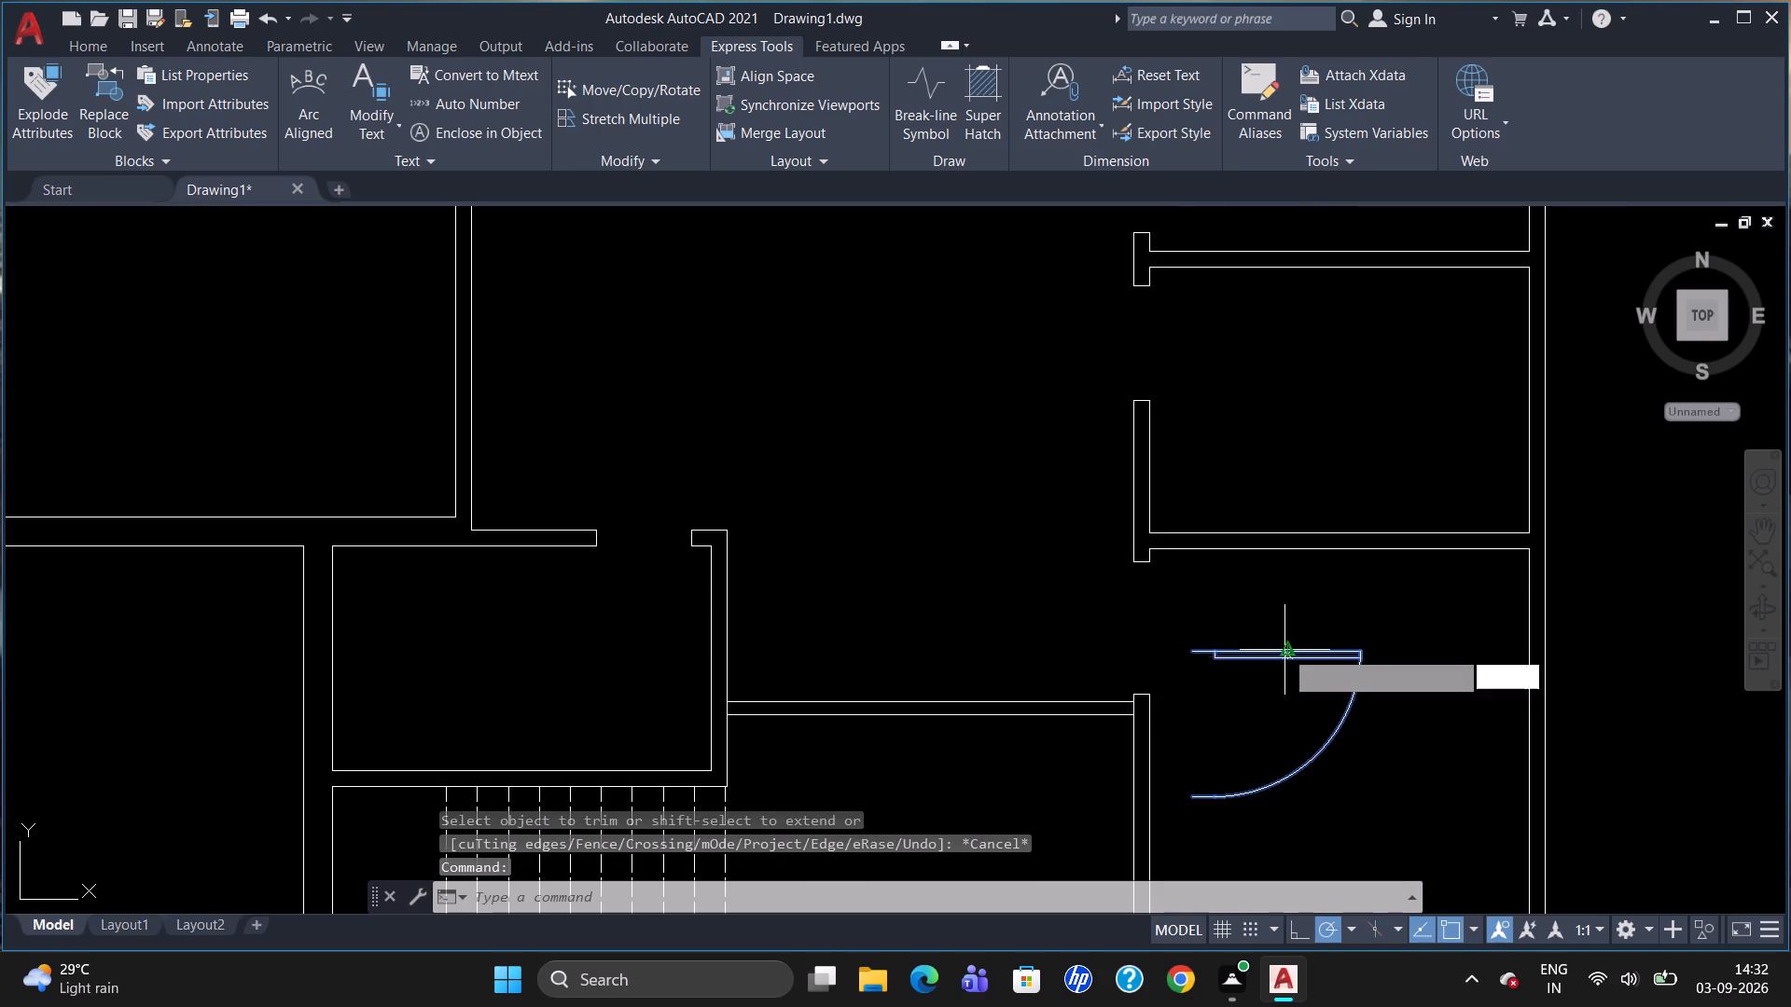
left_click(1189, 655)
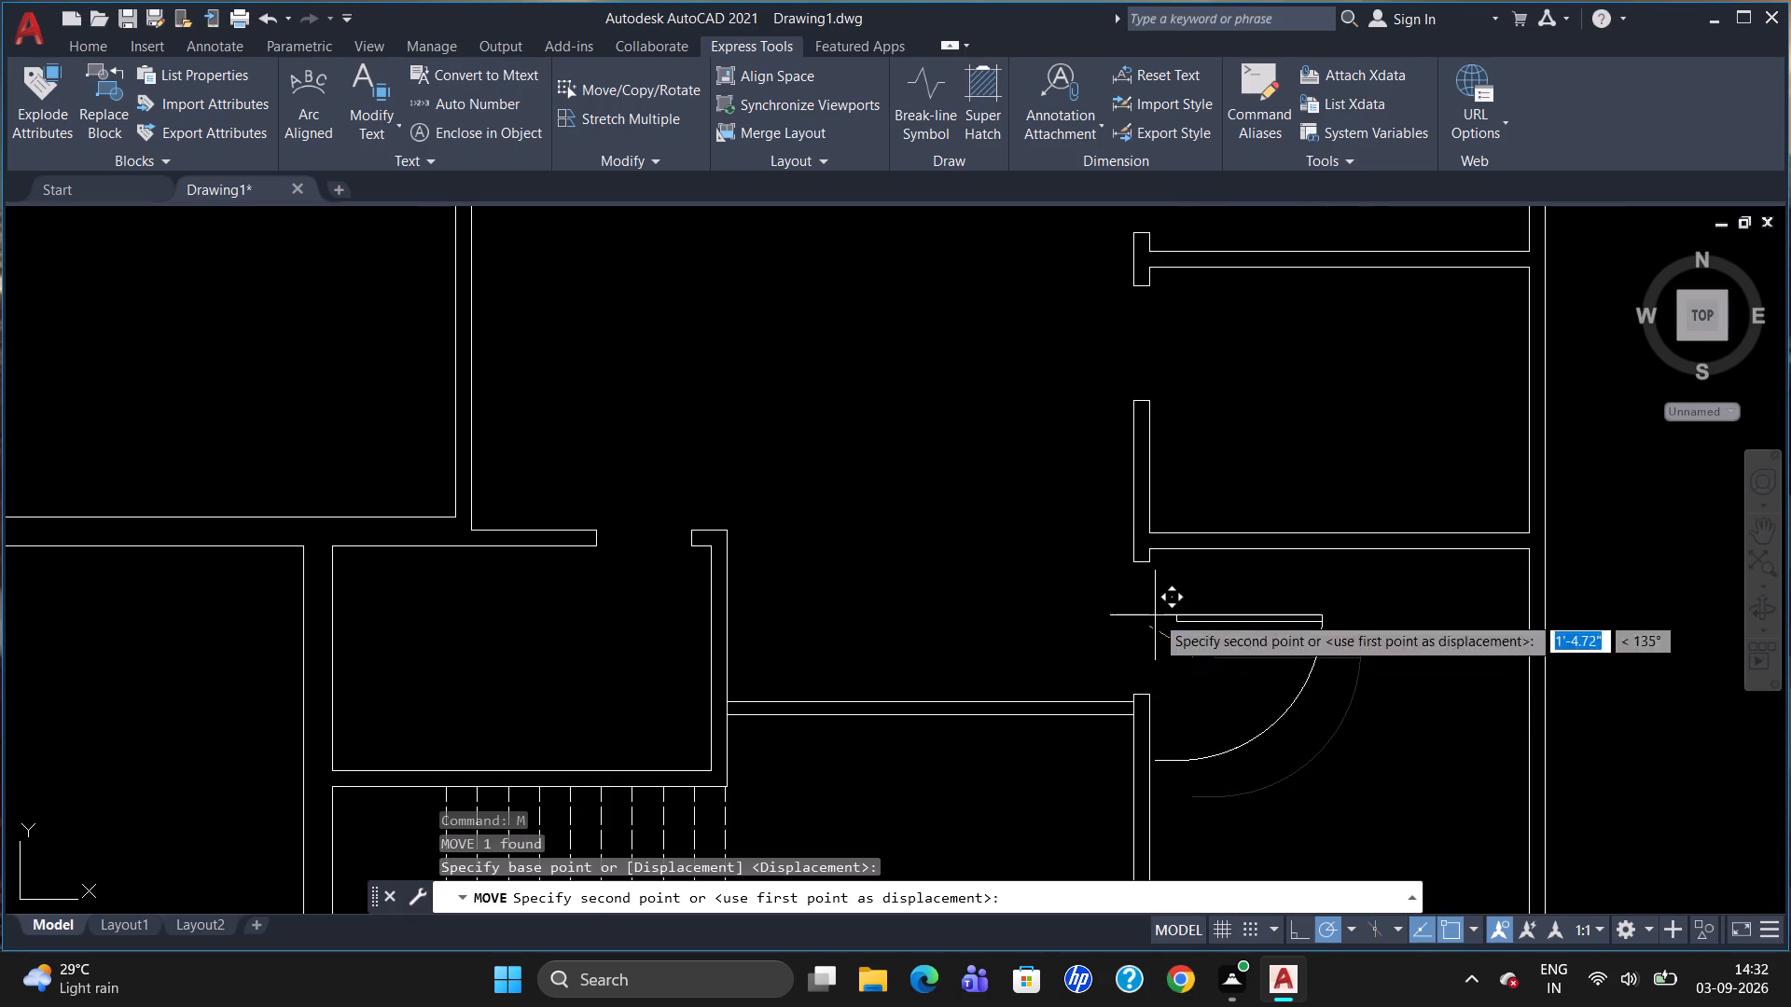
scroll(1149, 575, "up", 3)
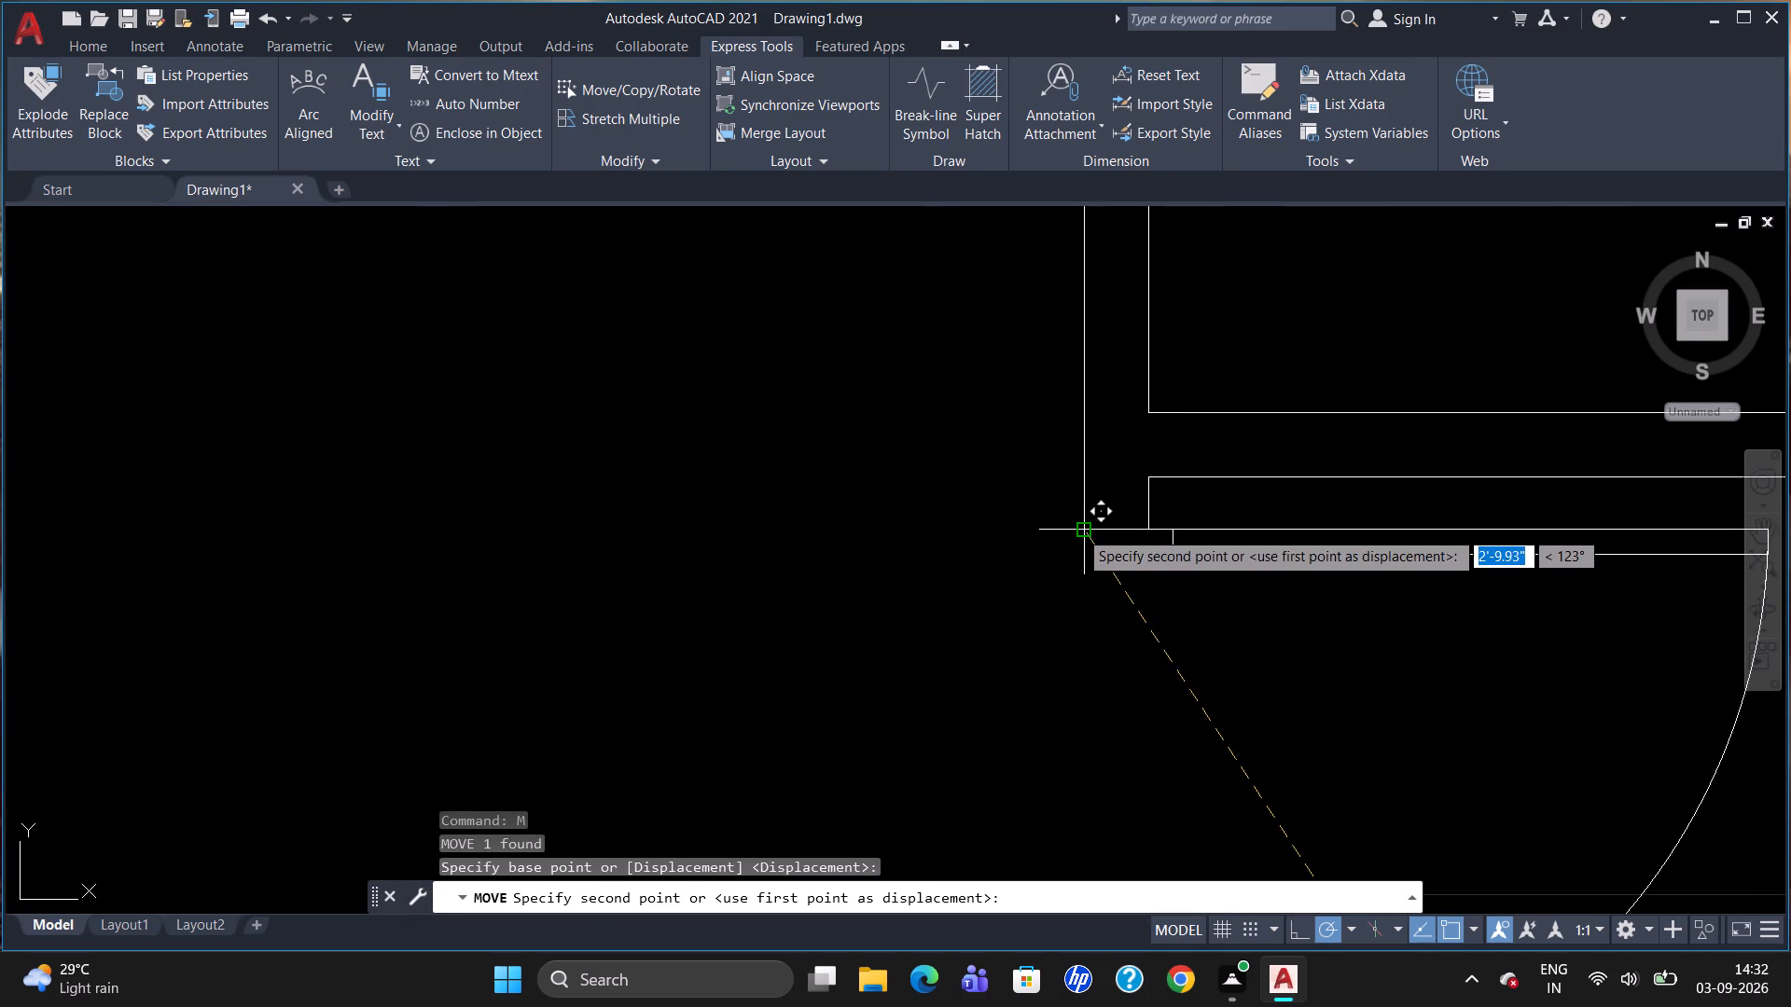
left_click(1079, 529)
Scale down the lower-right room's door from its hinge corner until its swing ends at the lower wall edge of the opening.
scroll(1213, 415, "down", 2)
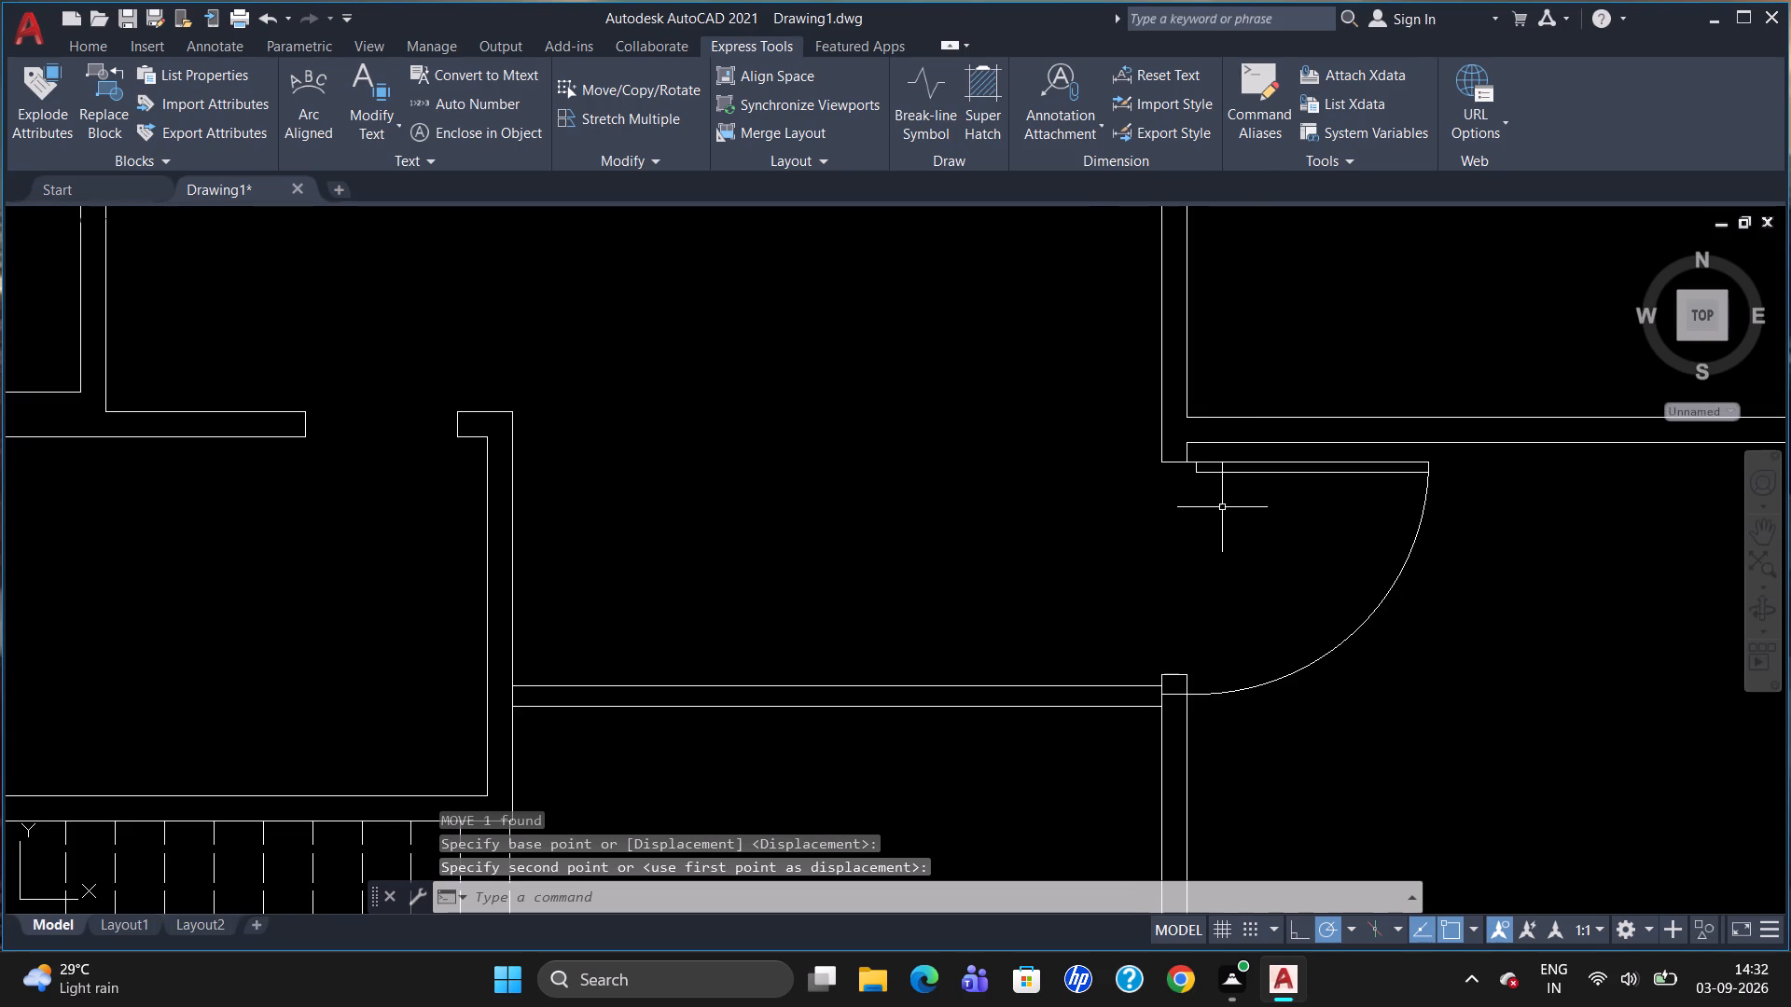
left_click(1219, 693)
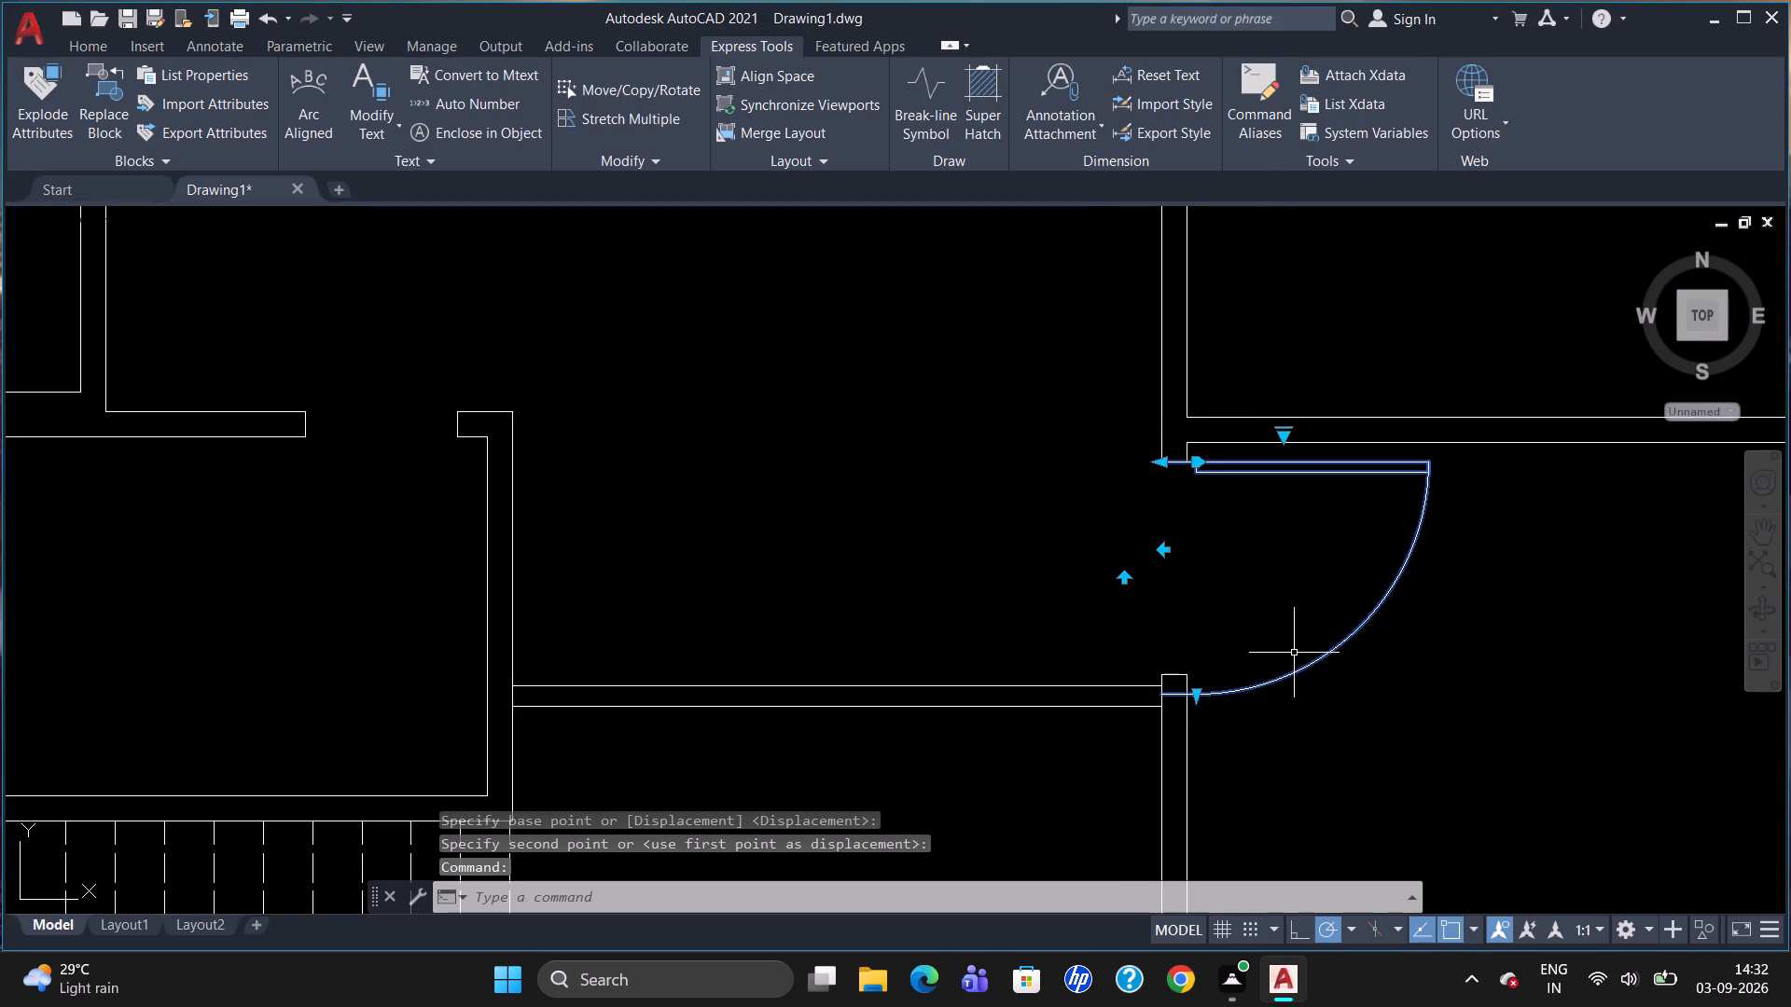
type("SC")
key("Return")
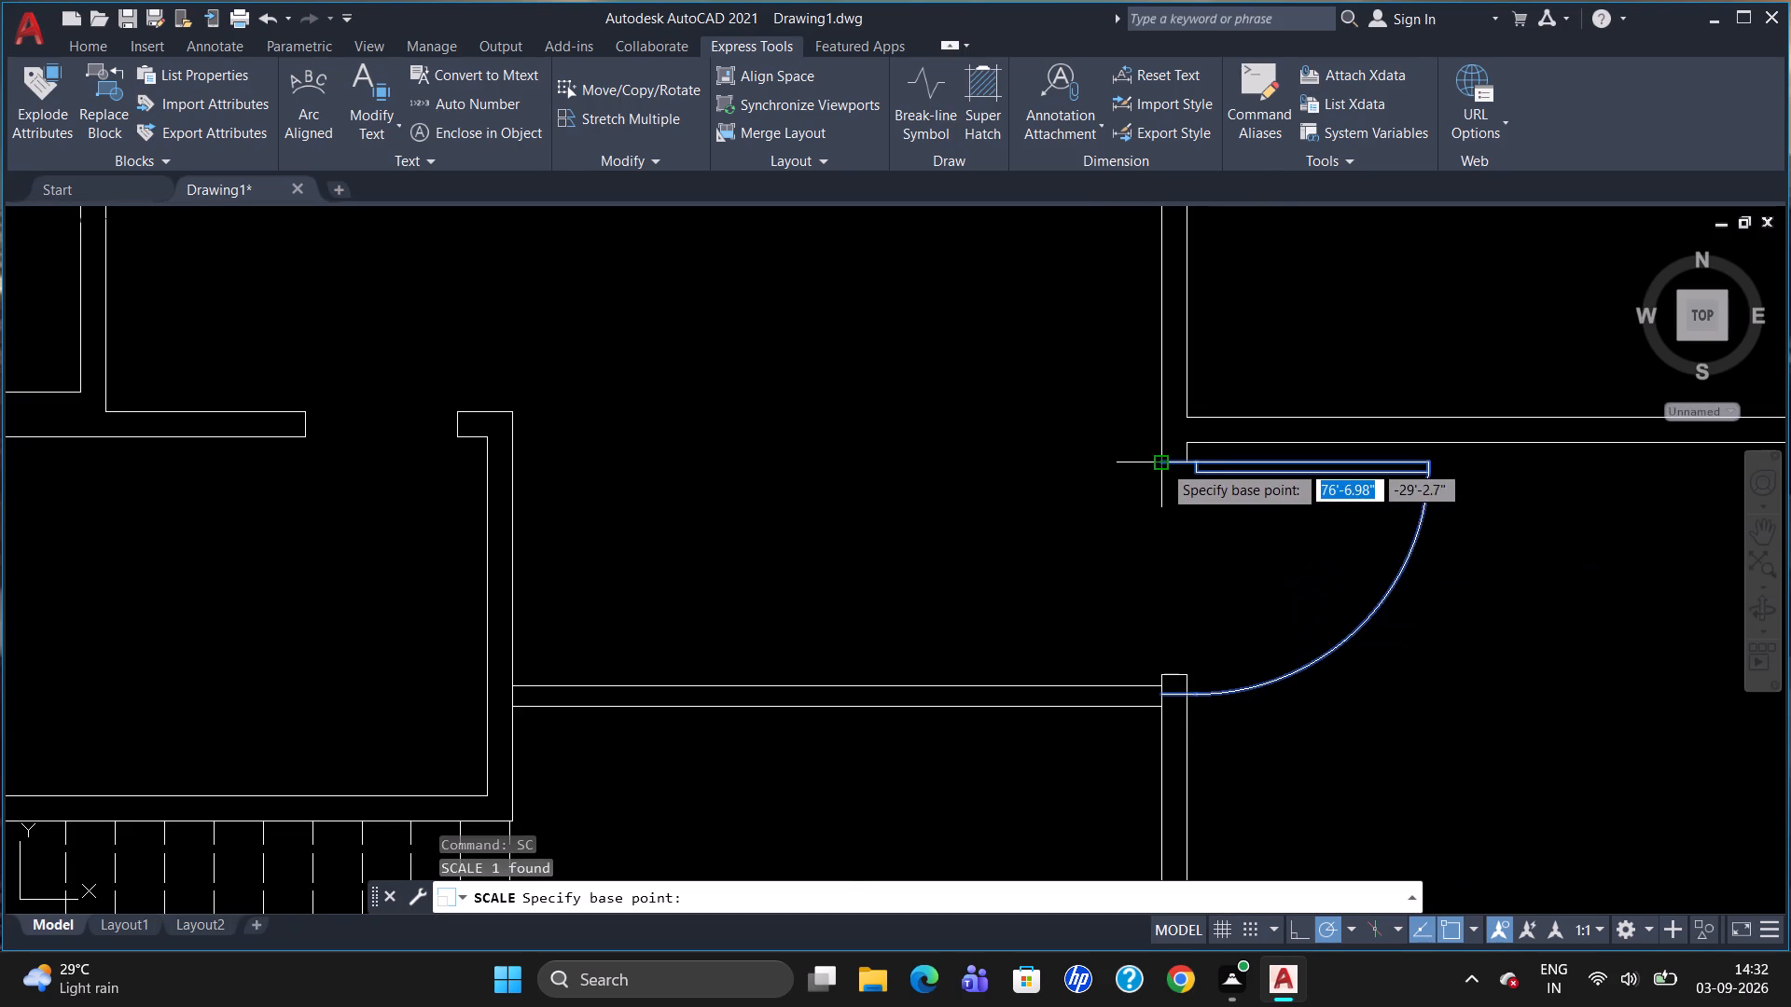
left_click(1162, 462)
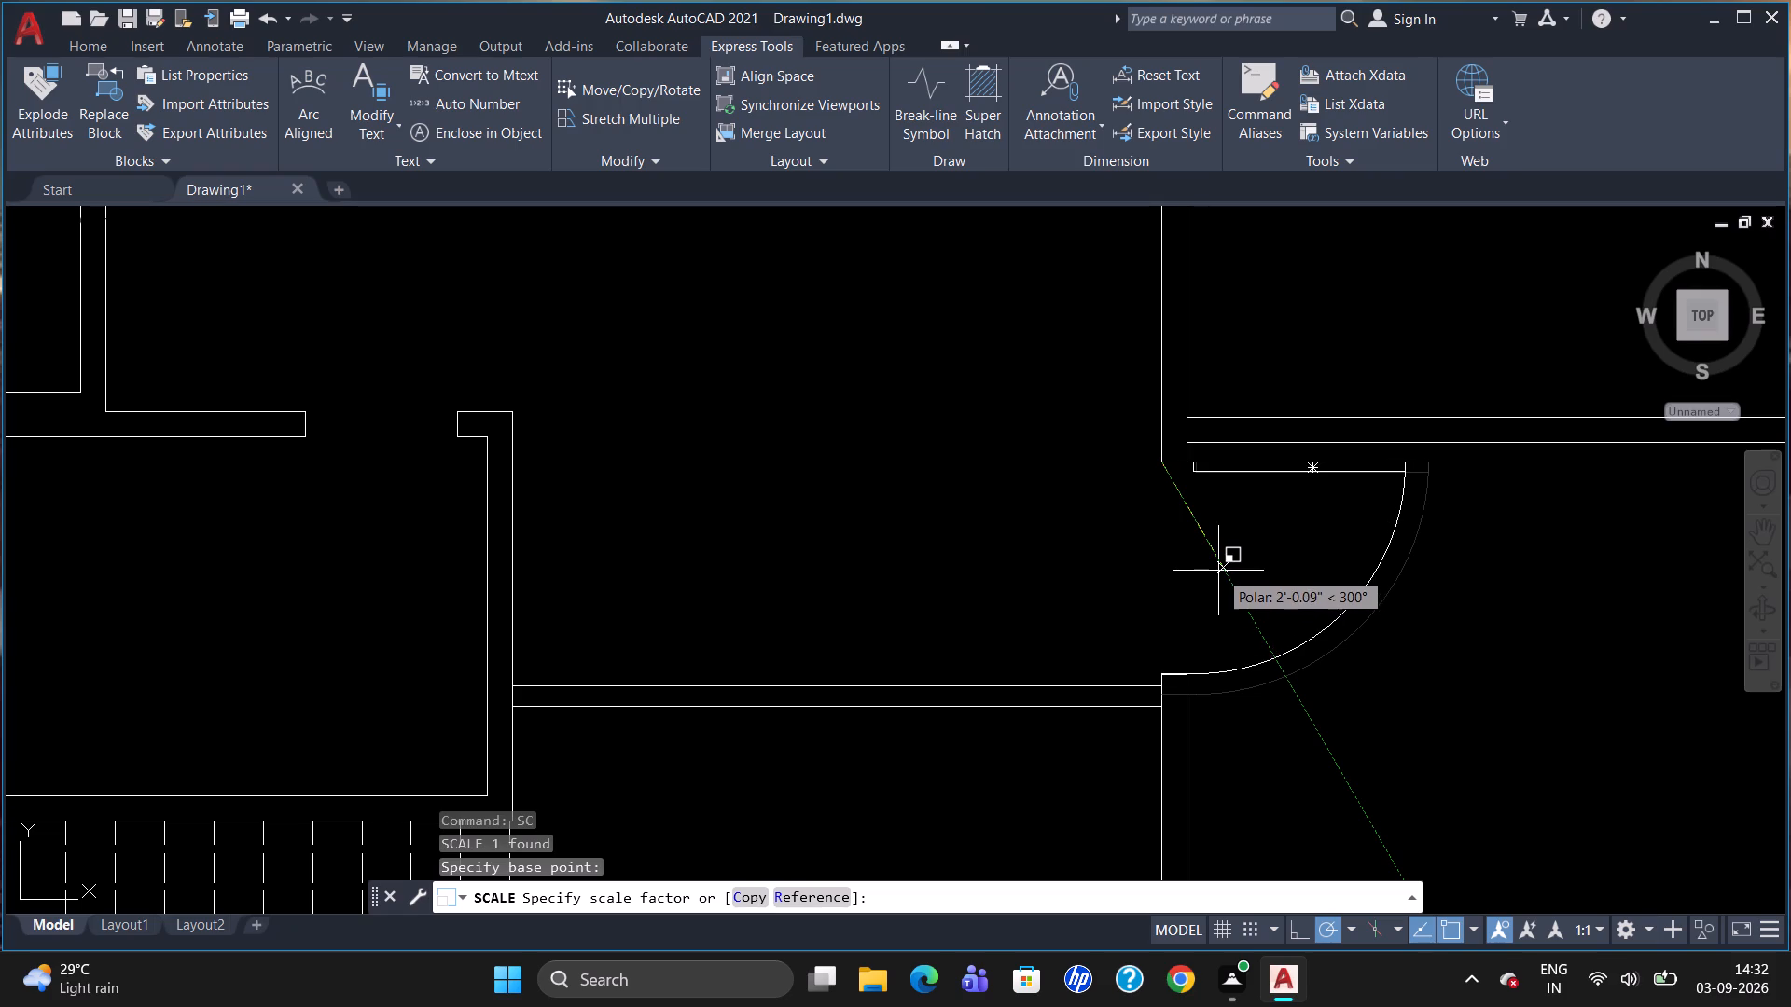
left_click(1218, 571)
Move the spare door outside the plan onto the wall corner at the hinge side of the left small upper room's opening.
scroll(1140, 538, "down", 3)
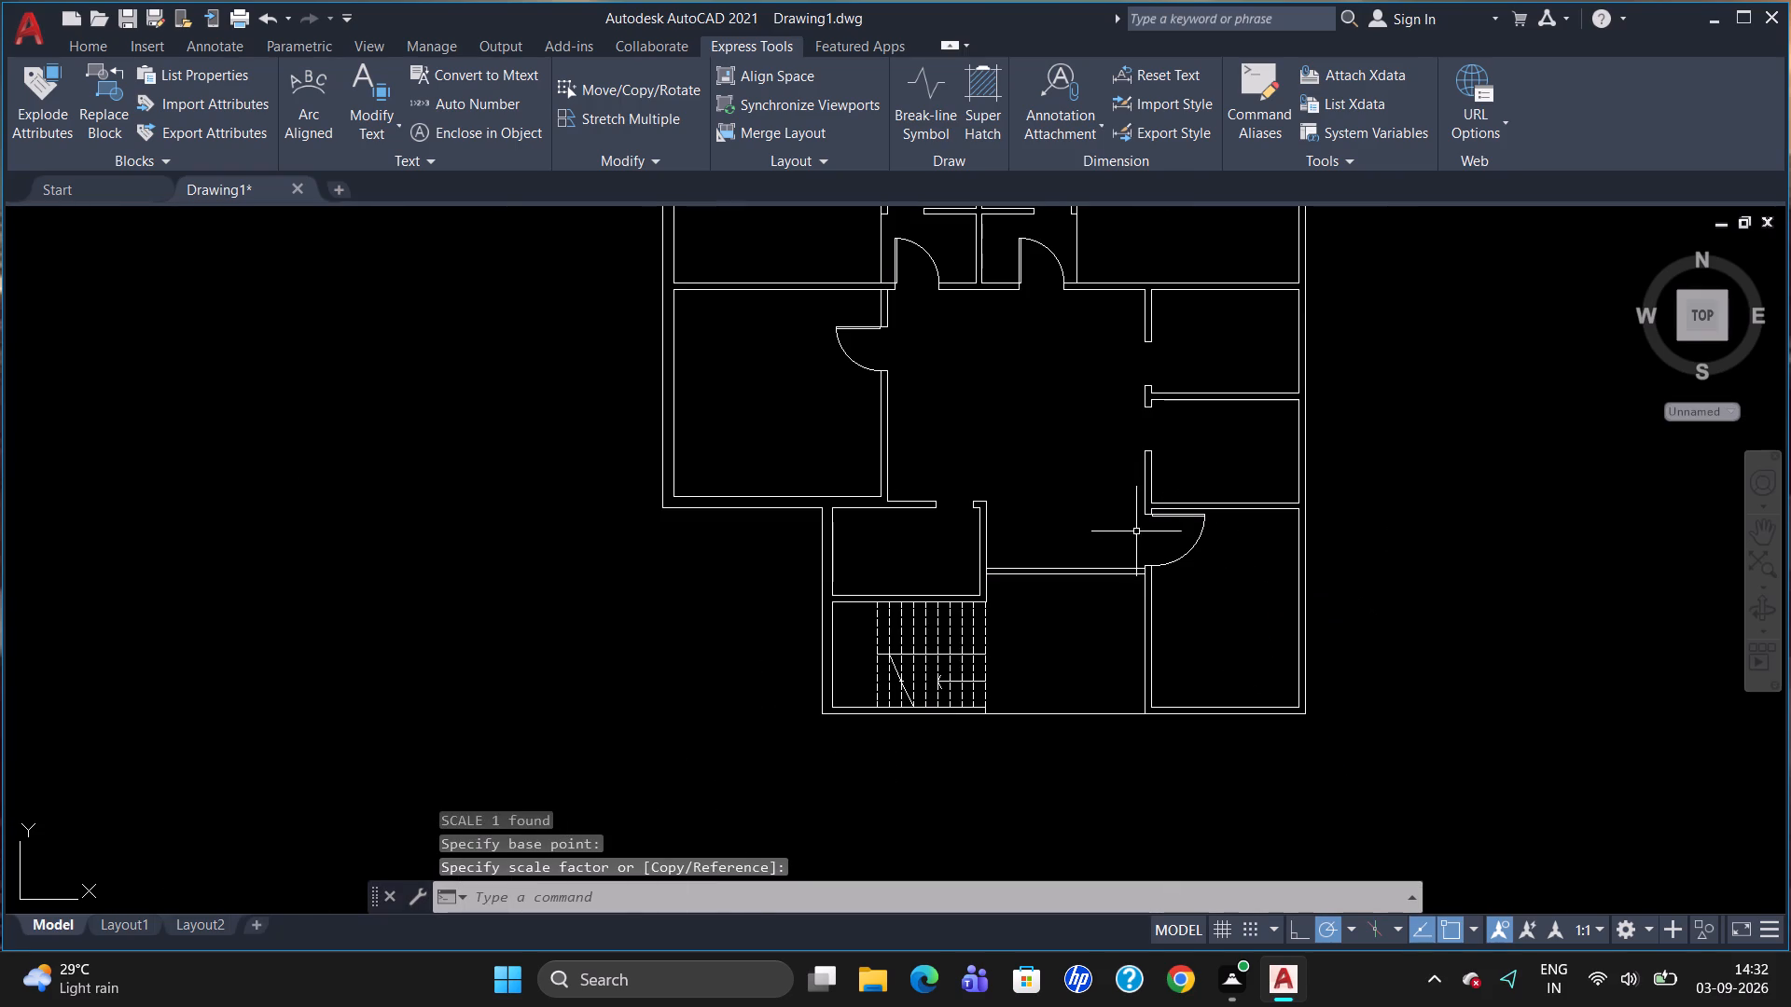
scroll(954, 421, "up", 1)
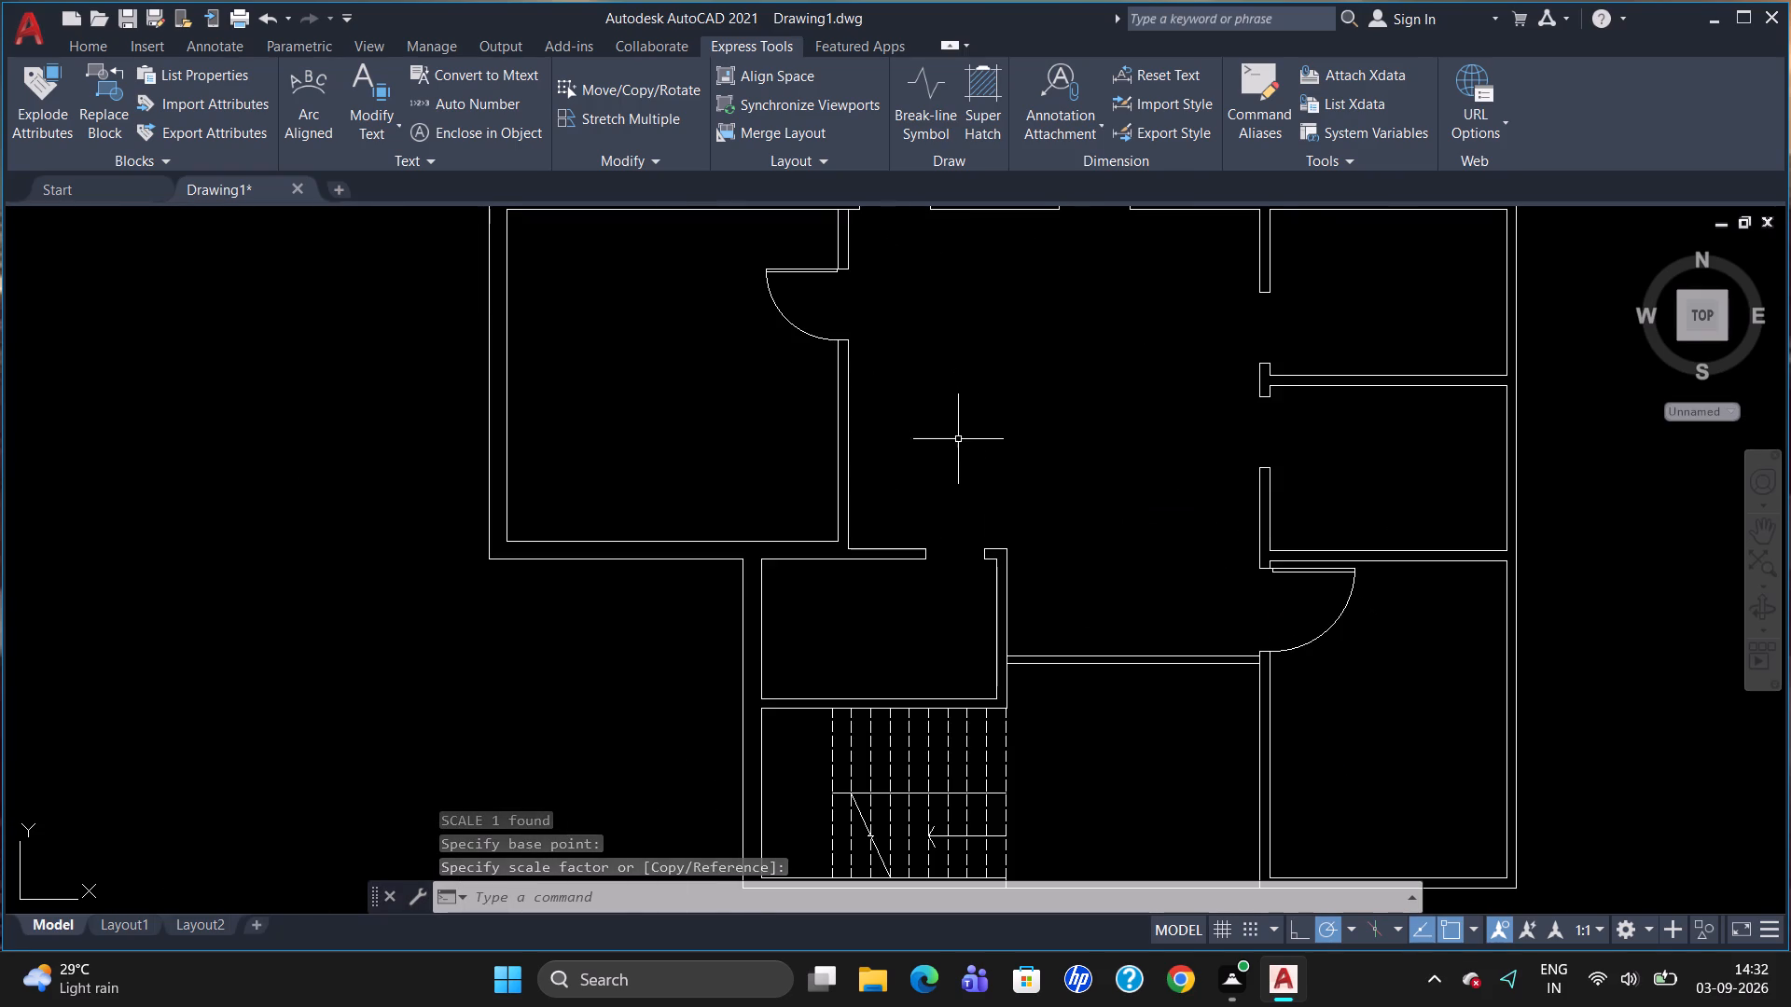
scroll(988, 538, "down", 1)
scroll(1034, 469, "up", 1)
scroll(1061, 595, "down", 2)
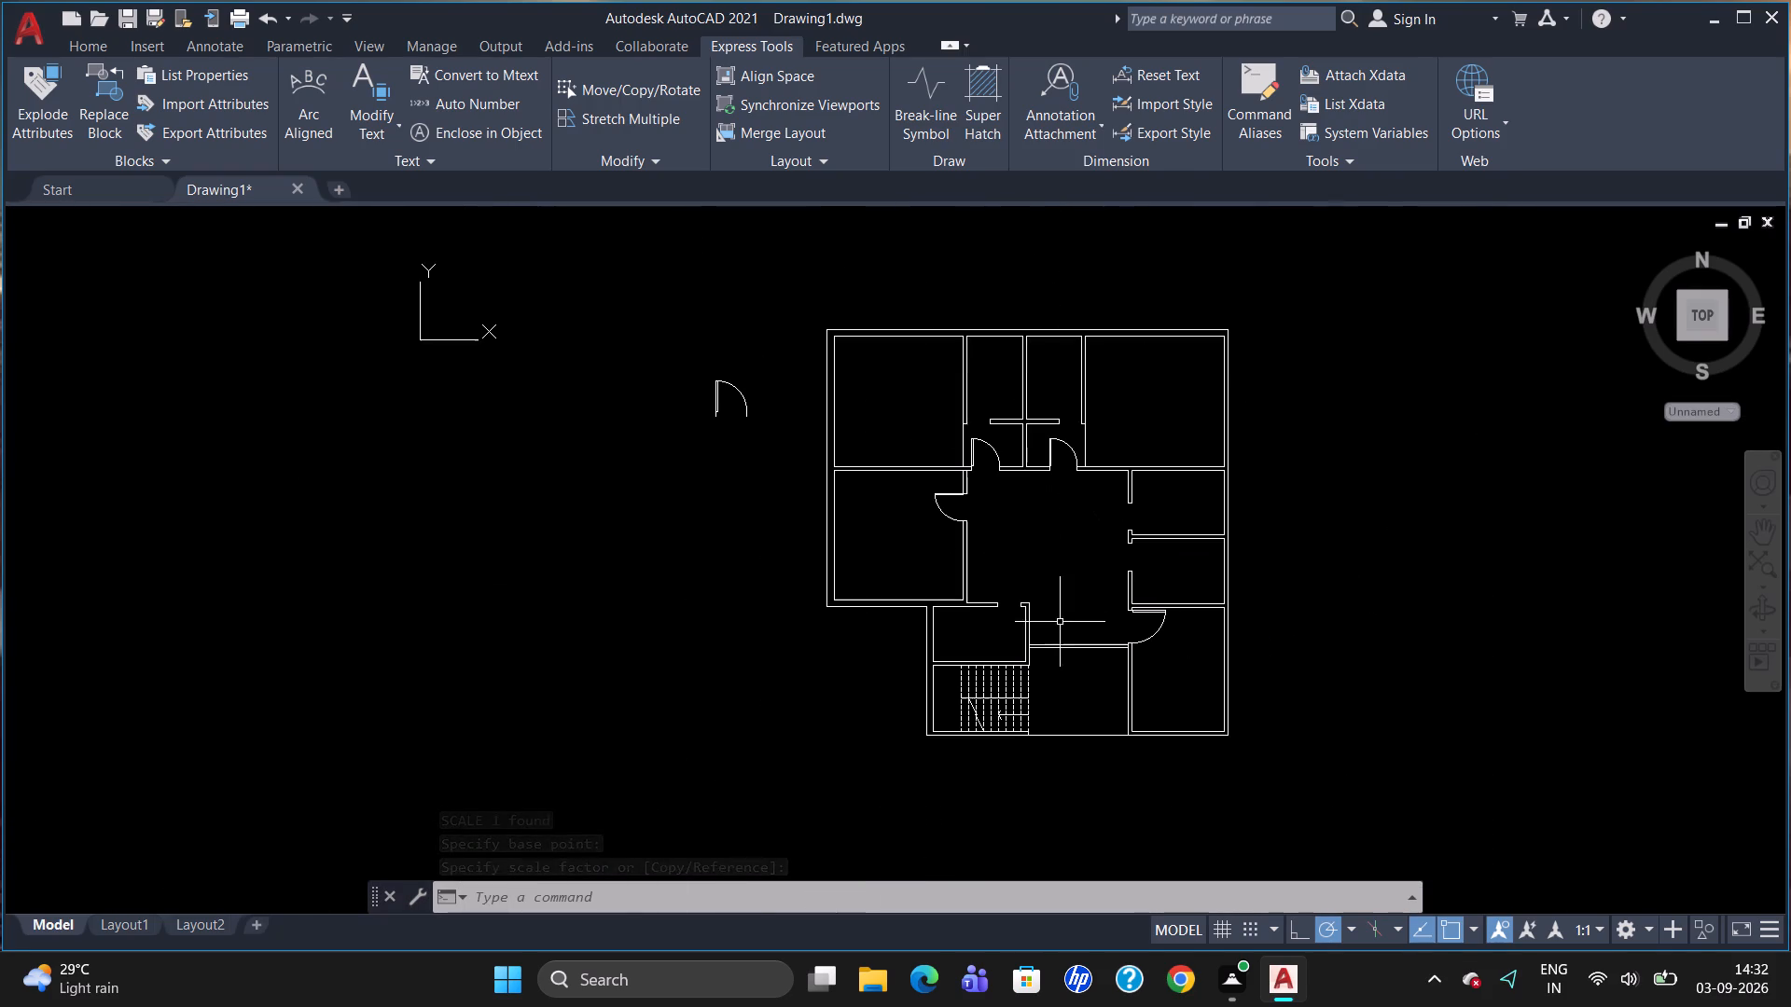
scroll(1020, 413, "up", 1)
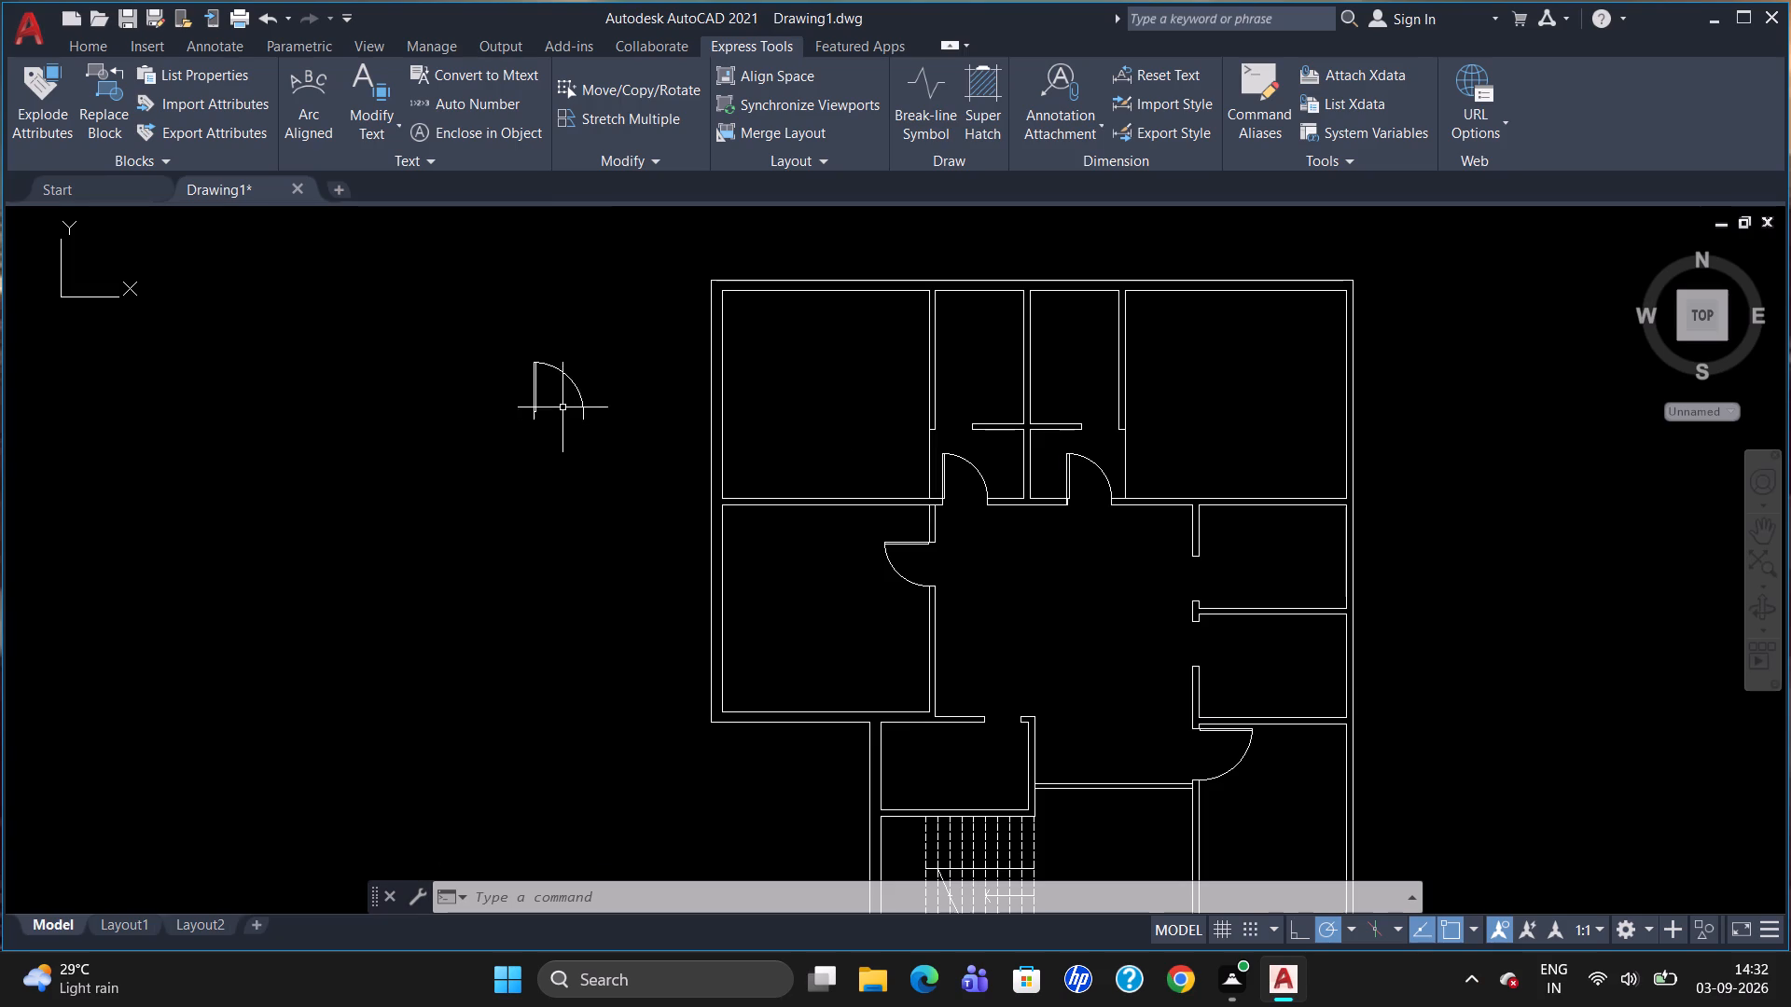
left_click(535, 383)
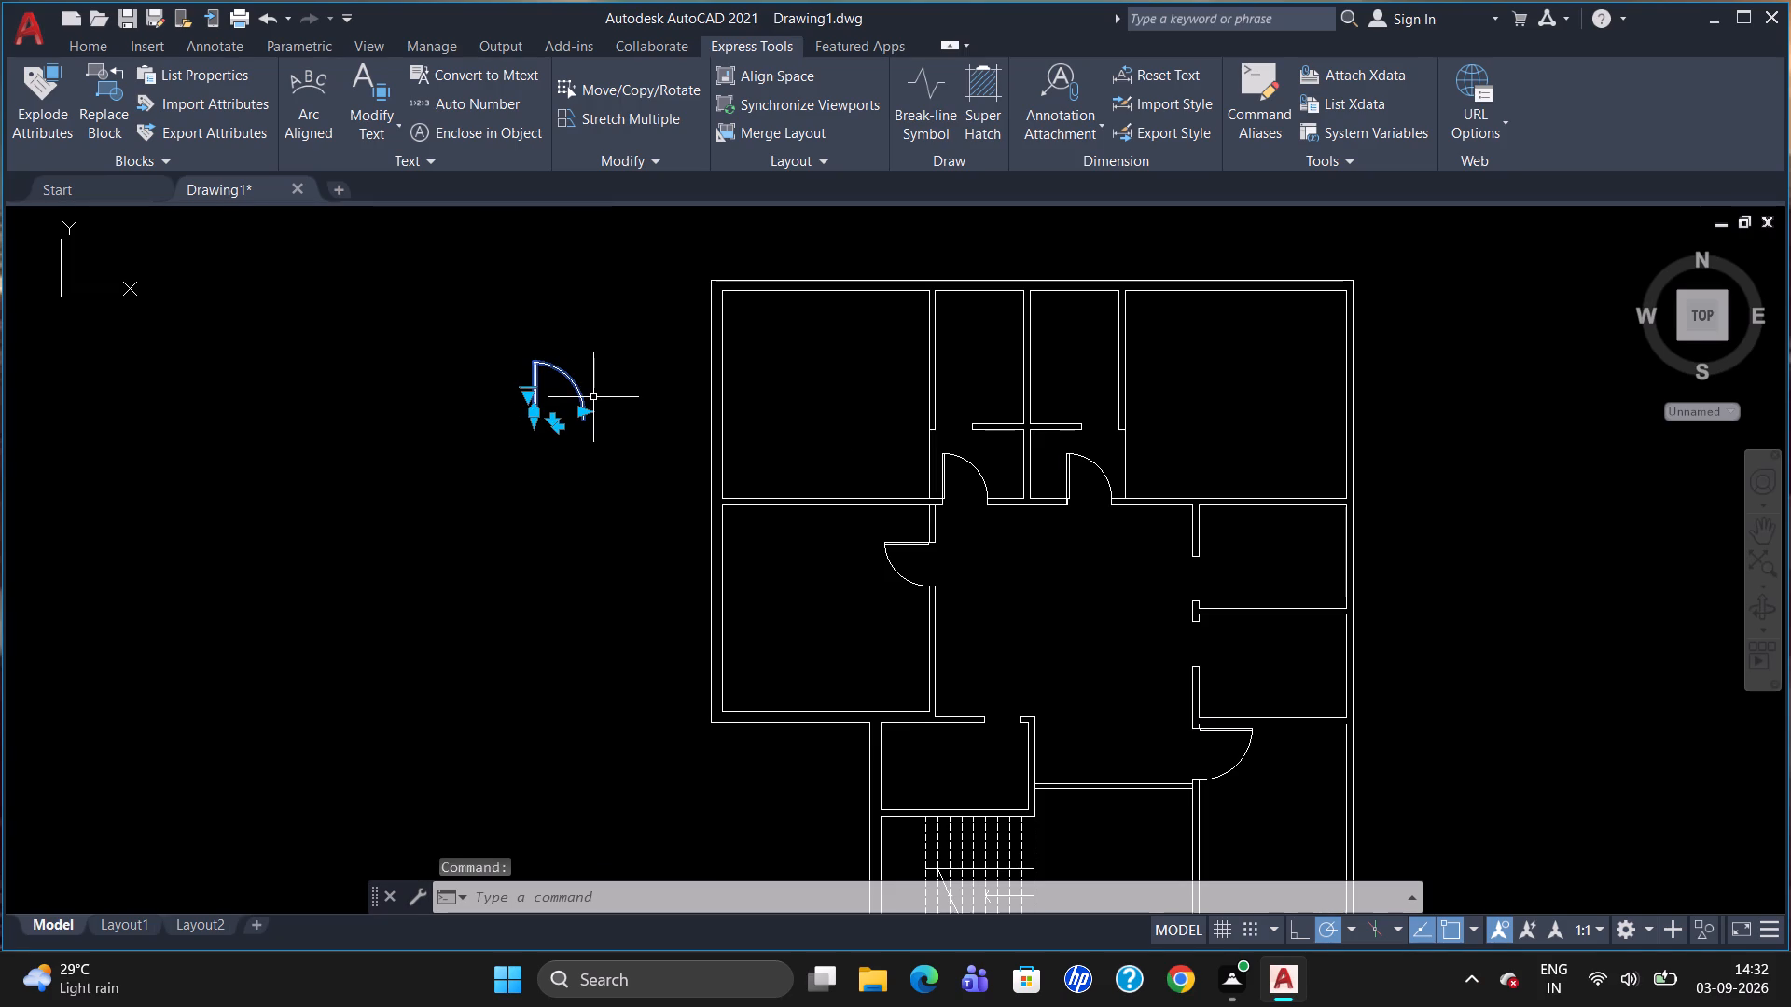
key("m")
key("Return")
left_click(535, 417)
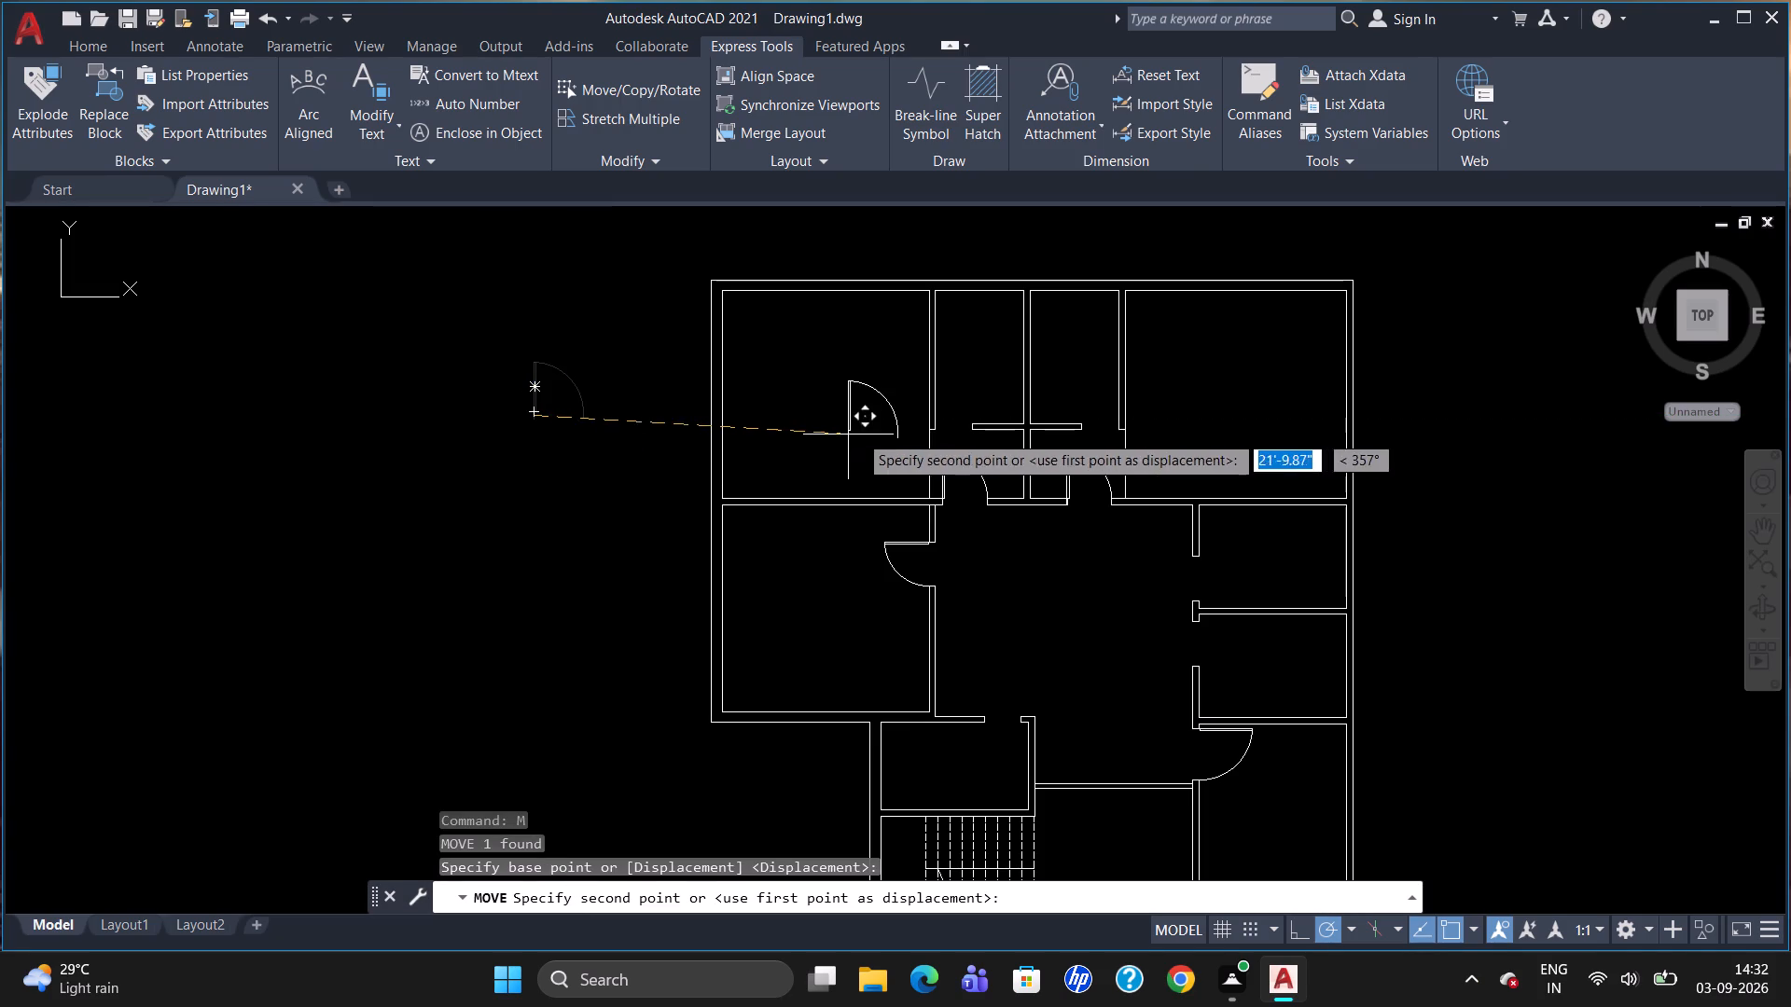
scroll(918, 424, "up", 2)
scroll(997, 403, "up", 2)
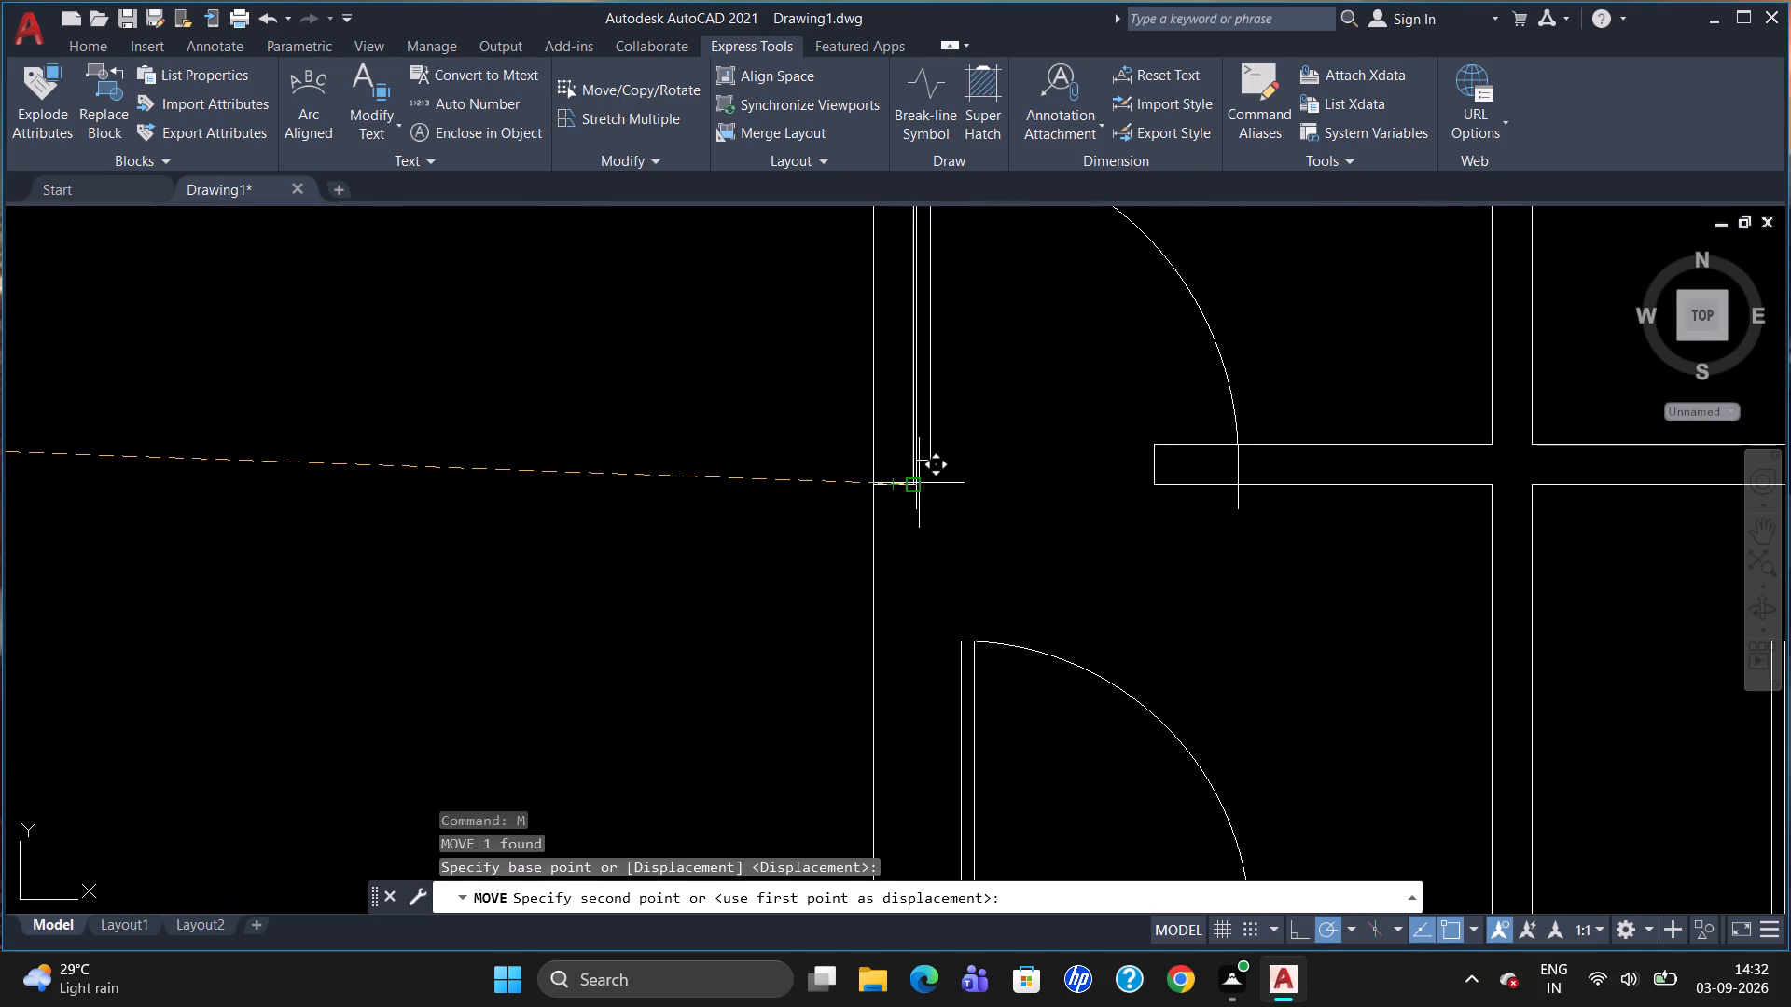
scroll(923, 477, "up", 2)
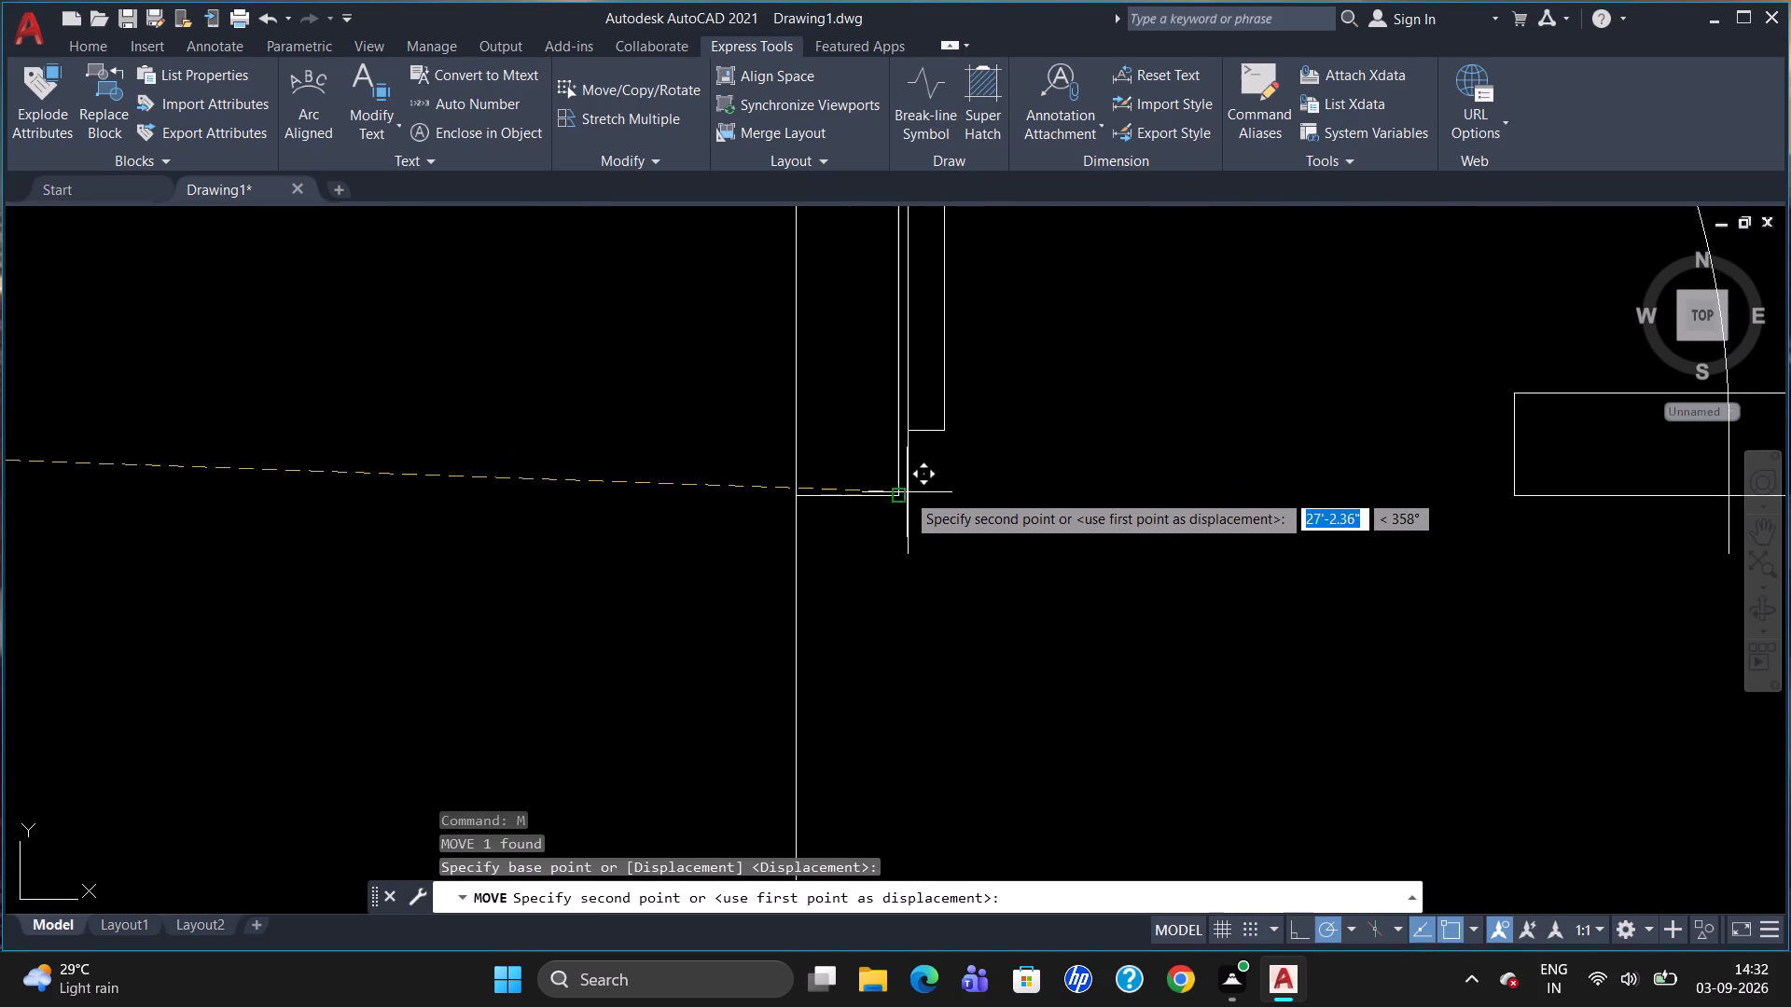
left_click(899, 497)
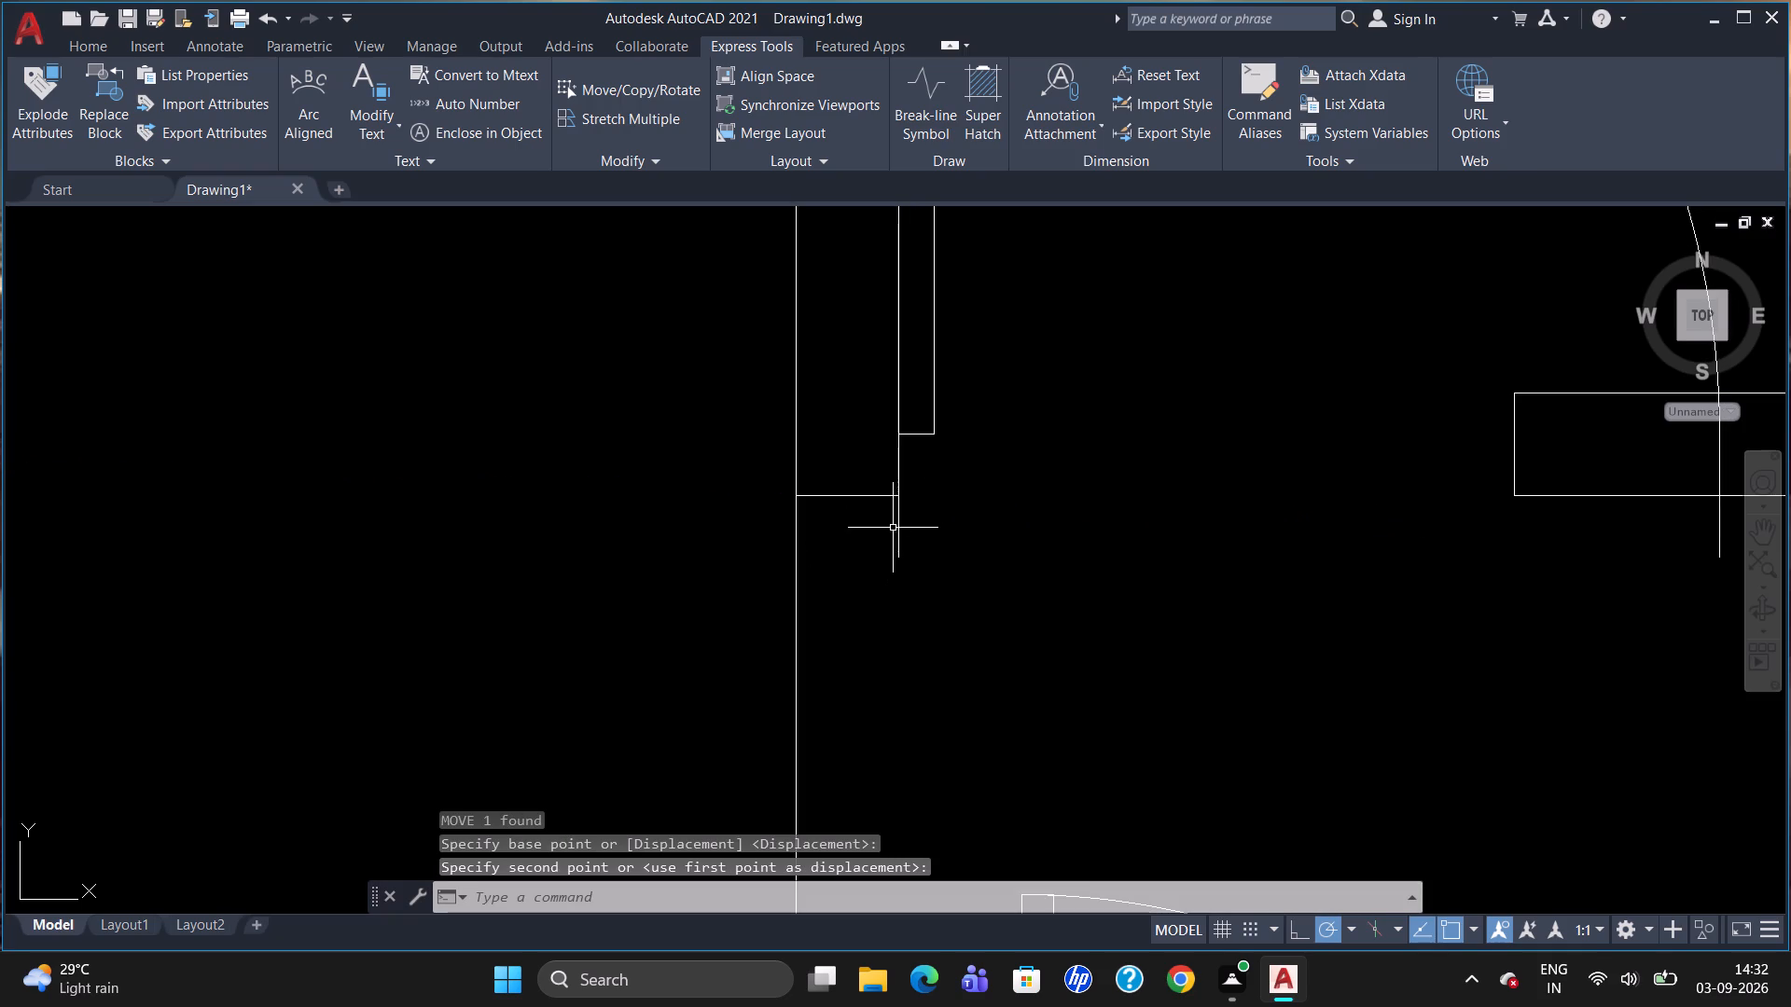
Move the left small upper room's door up so the lower end of its jamb line meets the wall corner.
left_click(896, 521)
key("m")
key("Return")
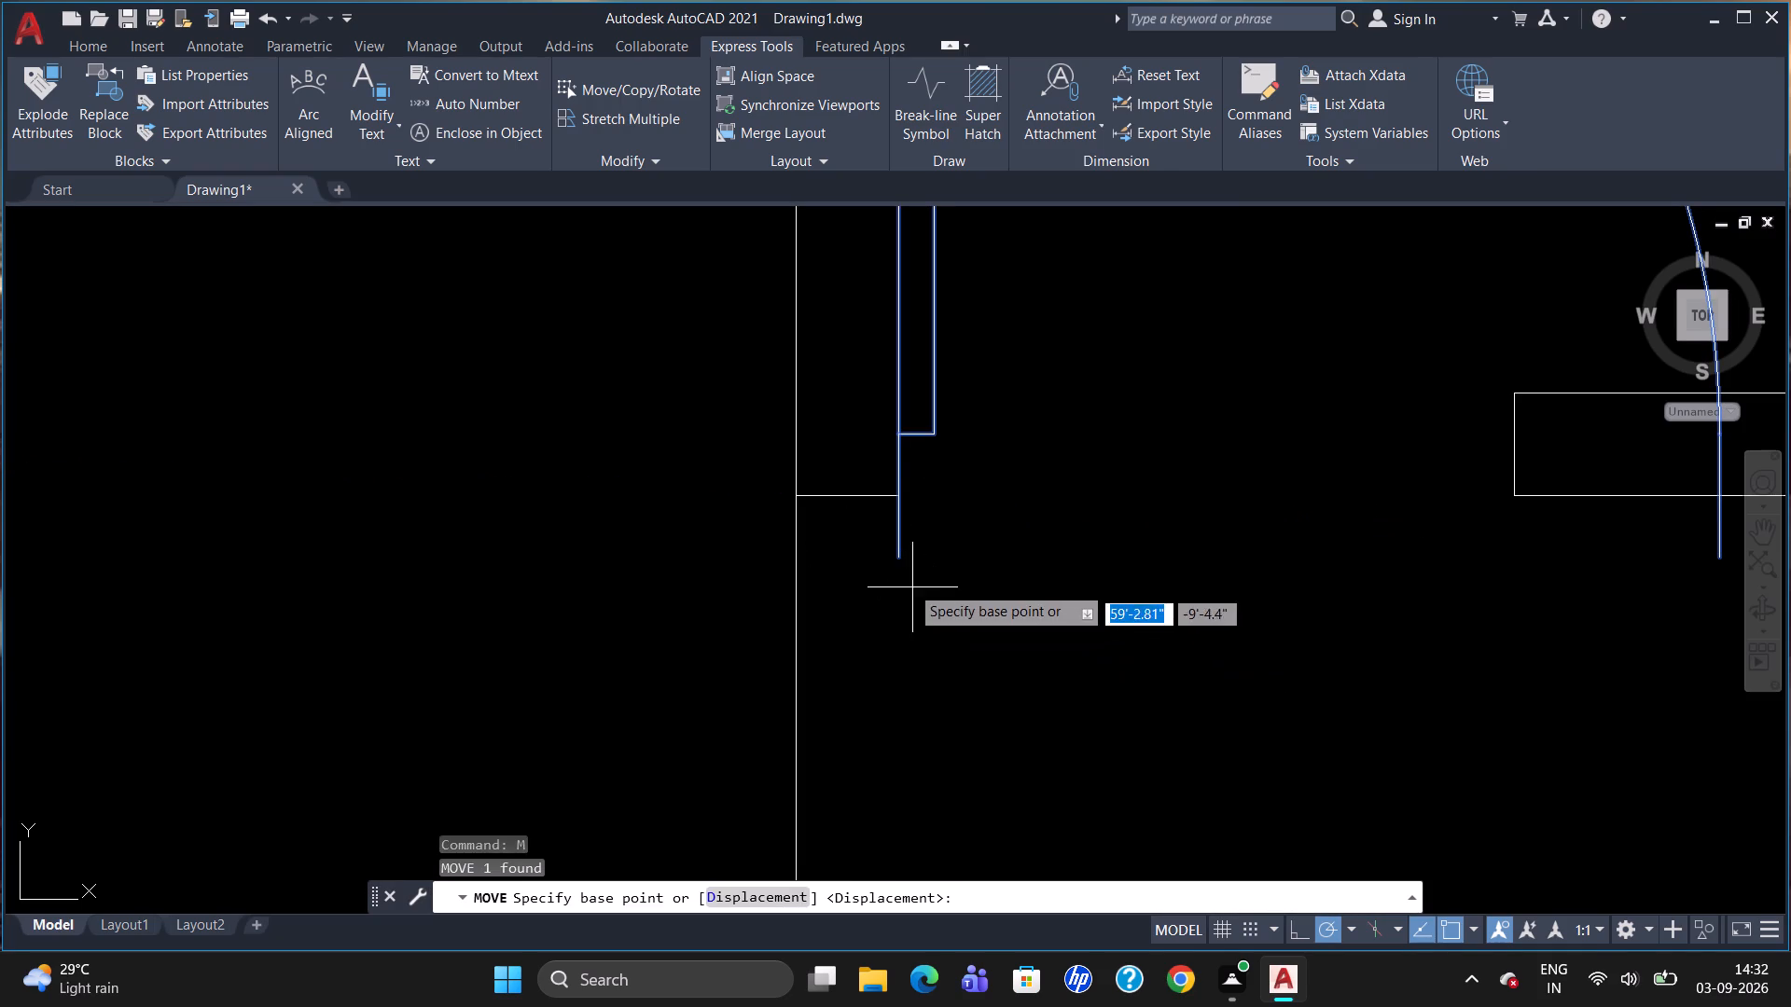
left_click(897, 562)
left_click(904, 496)
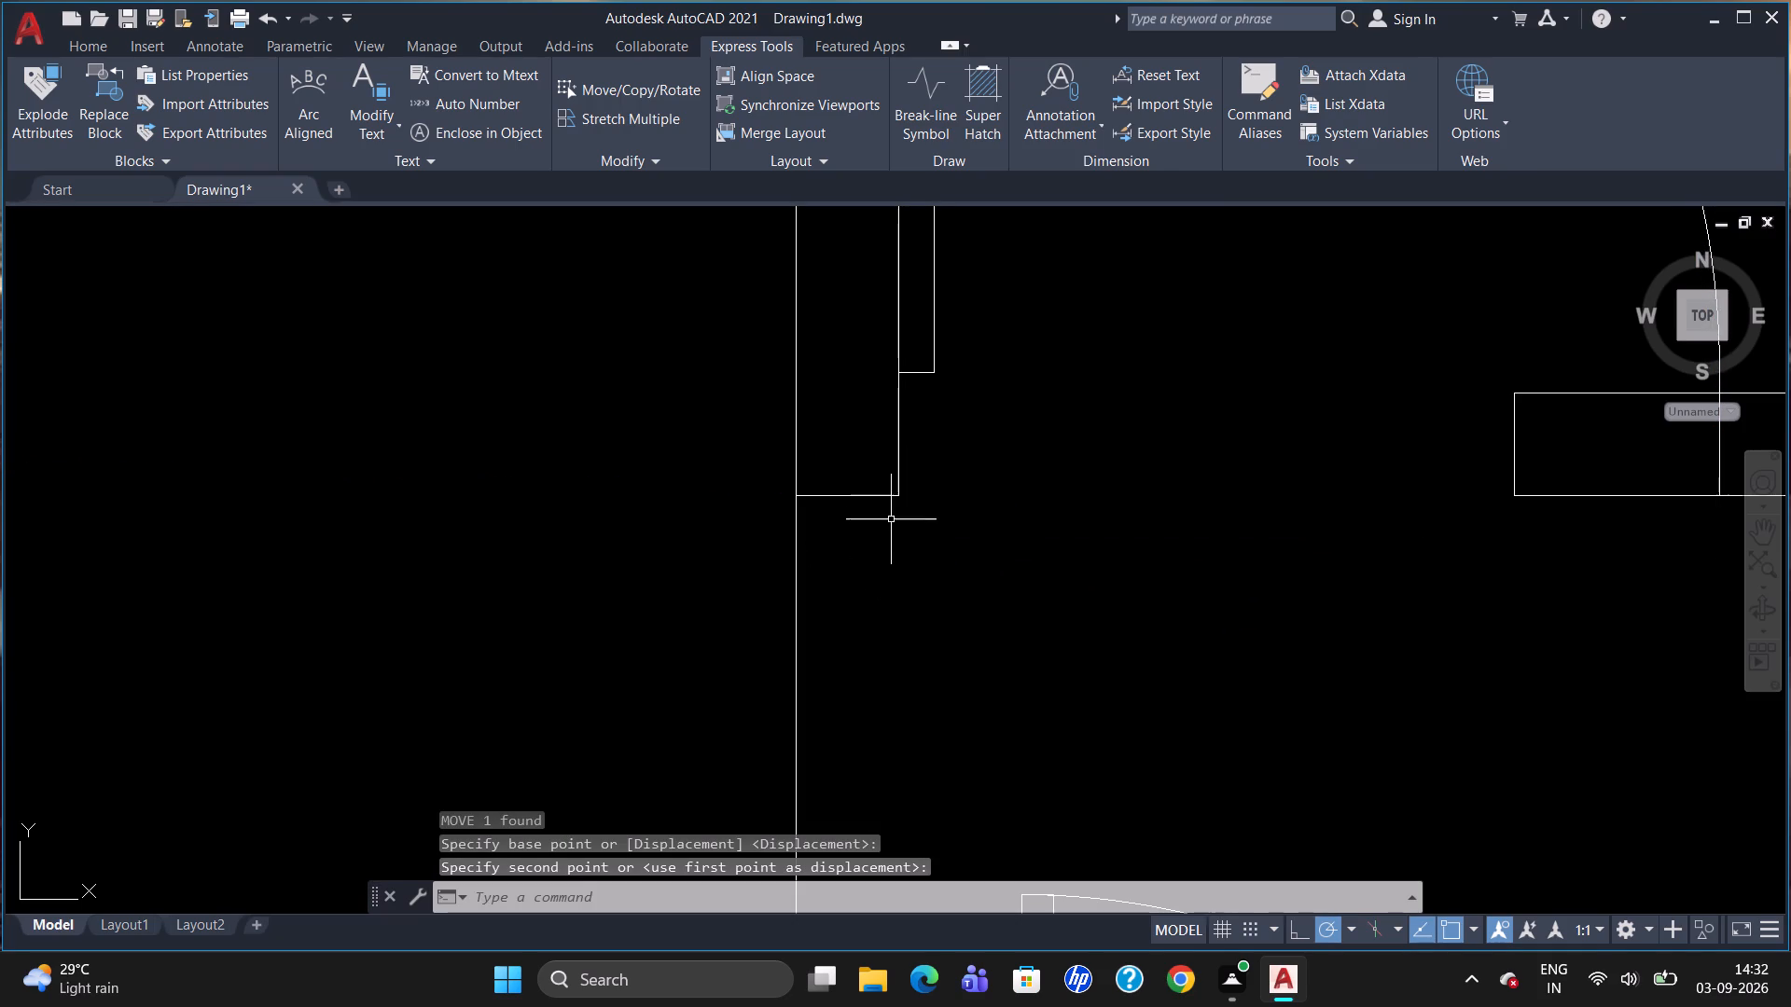
Scale down the left small upper room's door from its lower hinge corner to fit between the wall corner and the cross wall's end.
left_click(919, 368)
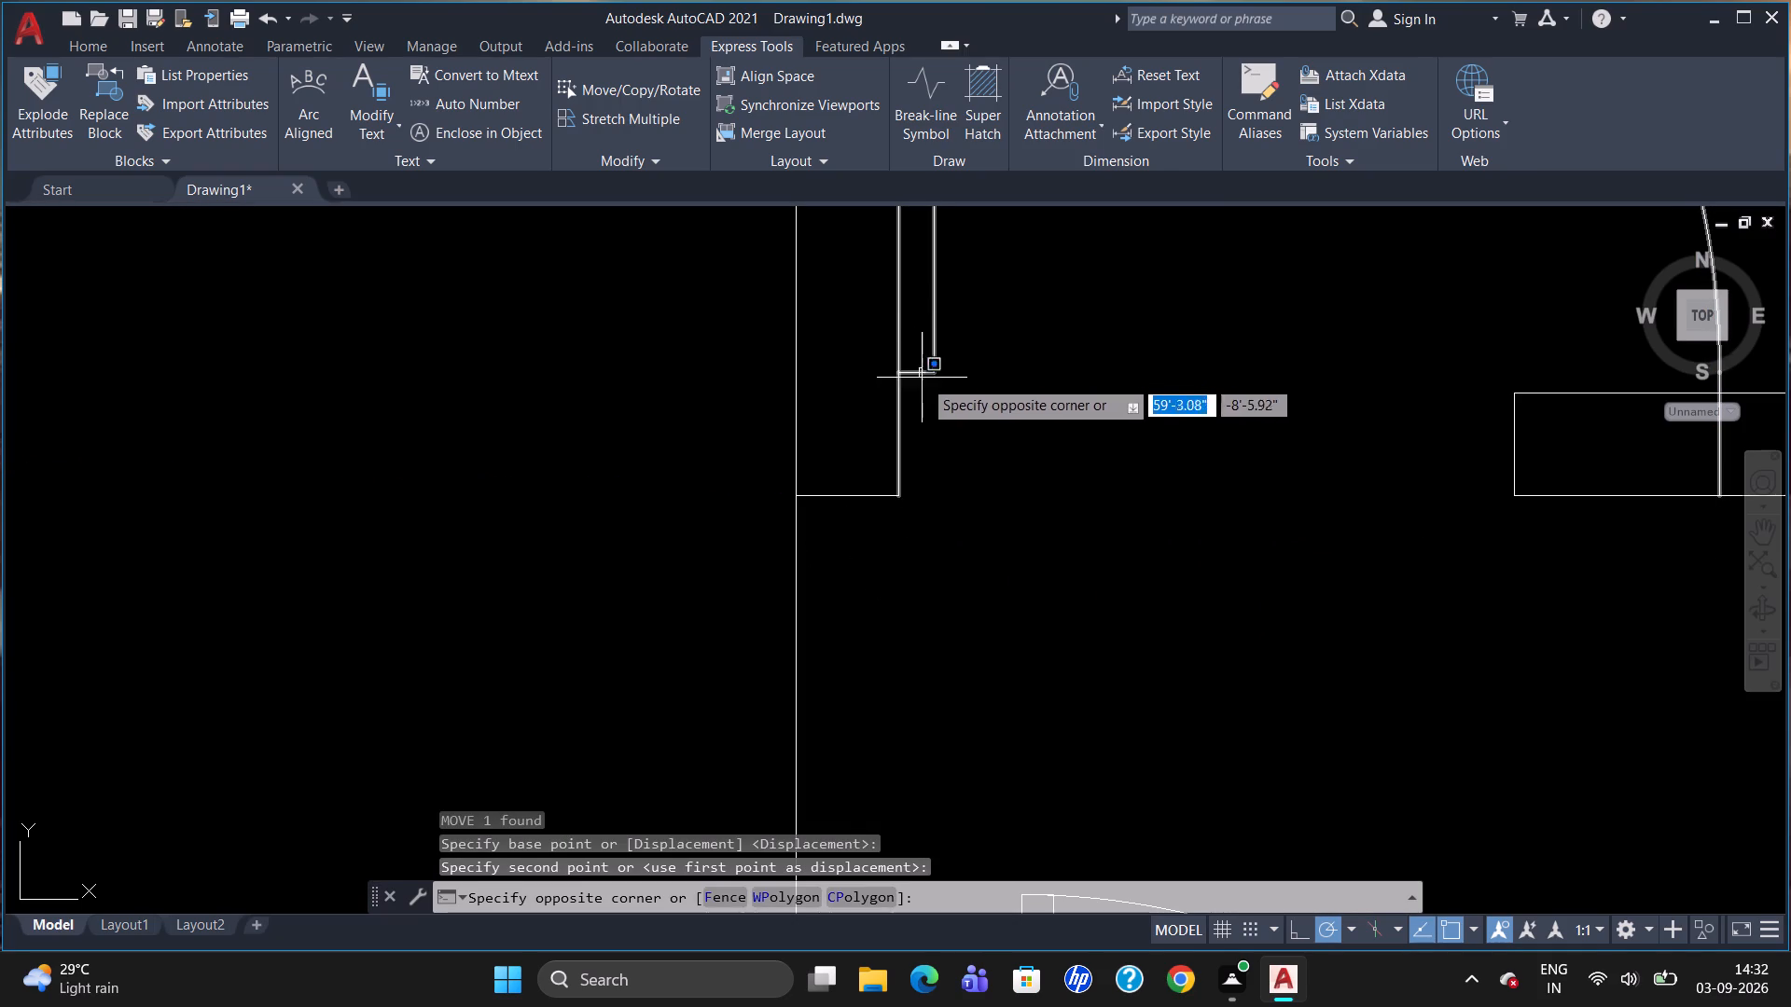
left_click(923, 379)
left_click(924, 368)
scroll(907, 483, "down", 2)
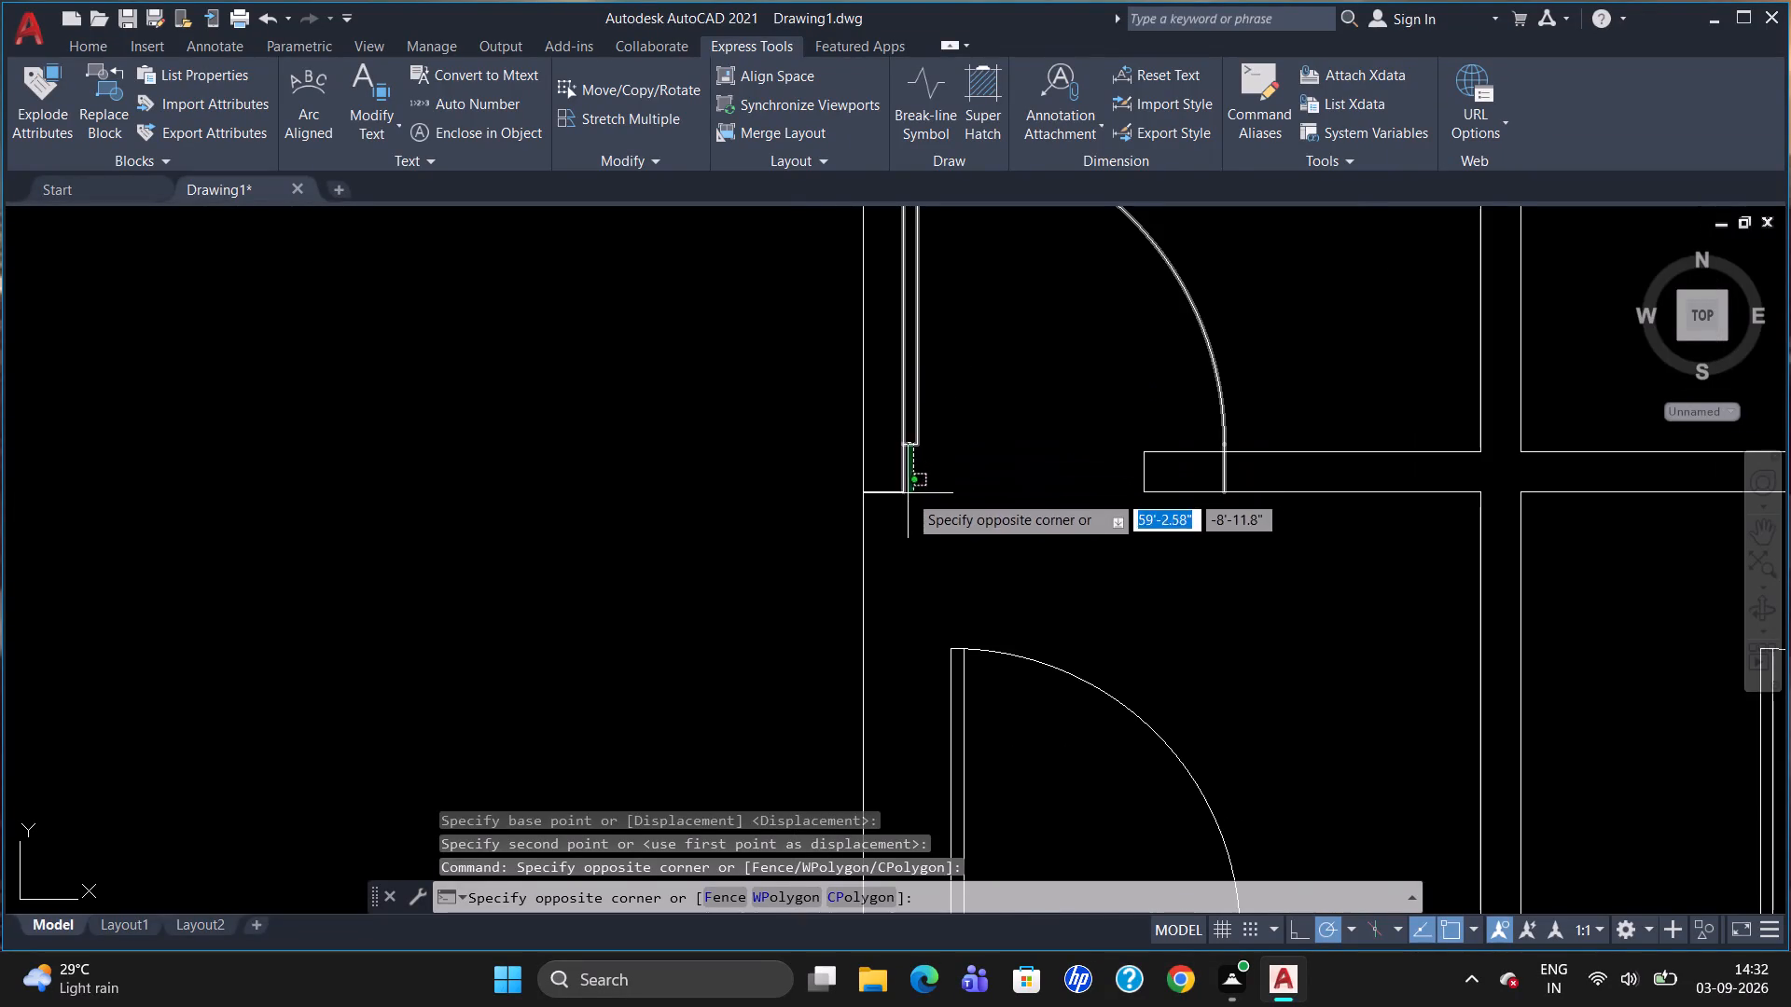
left_click(907, 444)
type("SC")
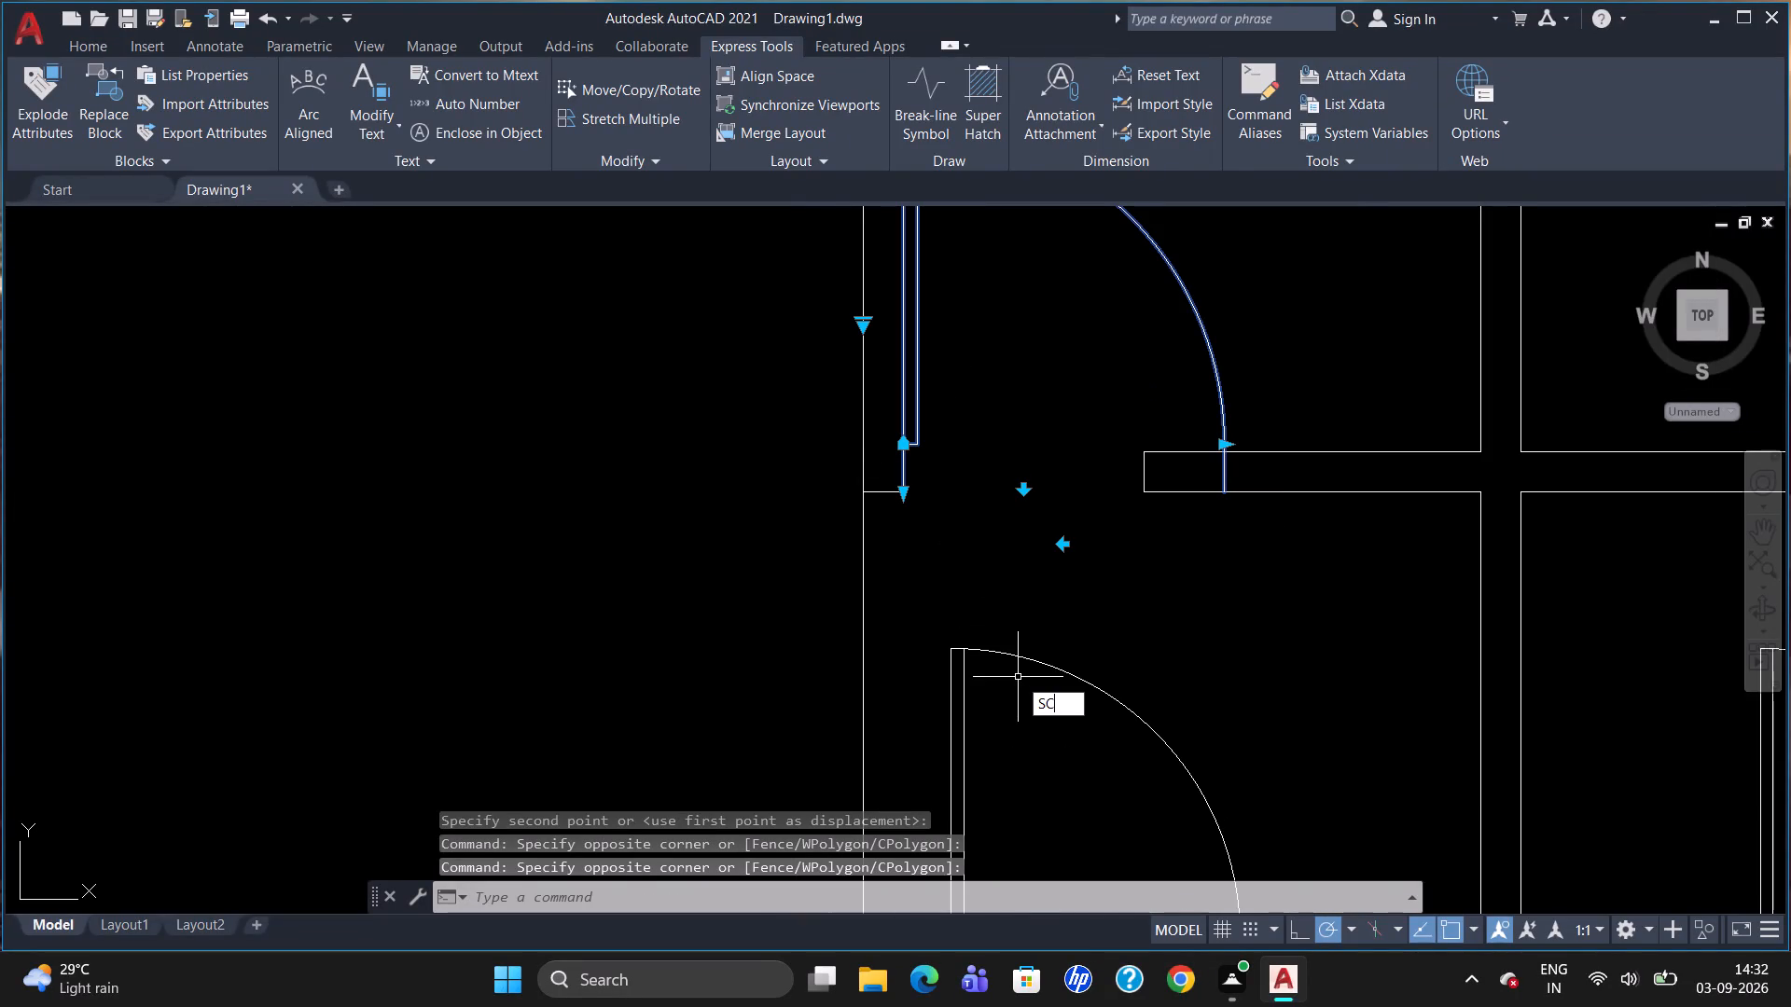
key("Return")
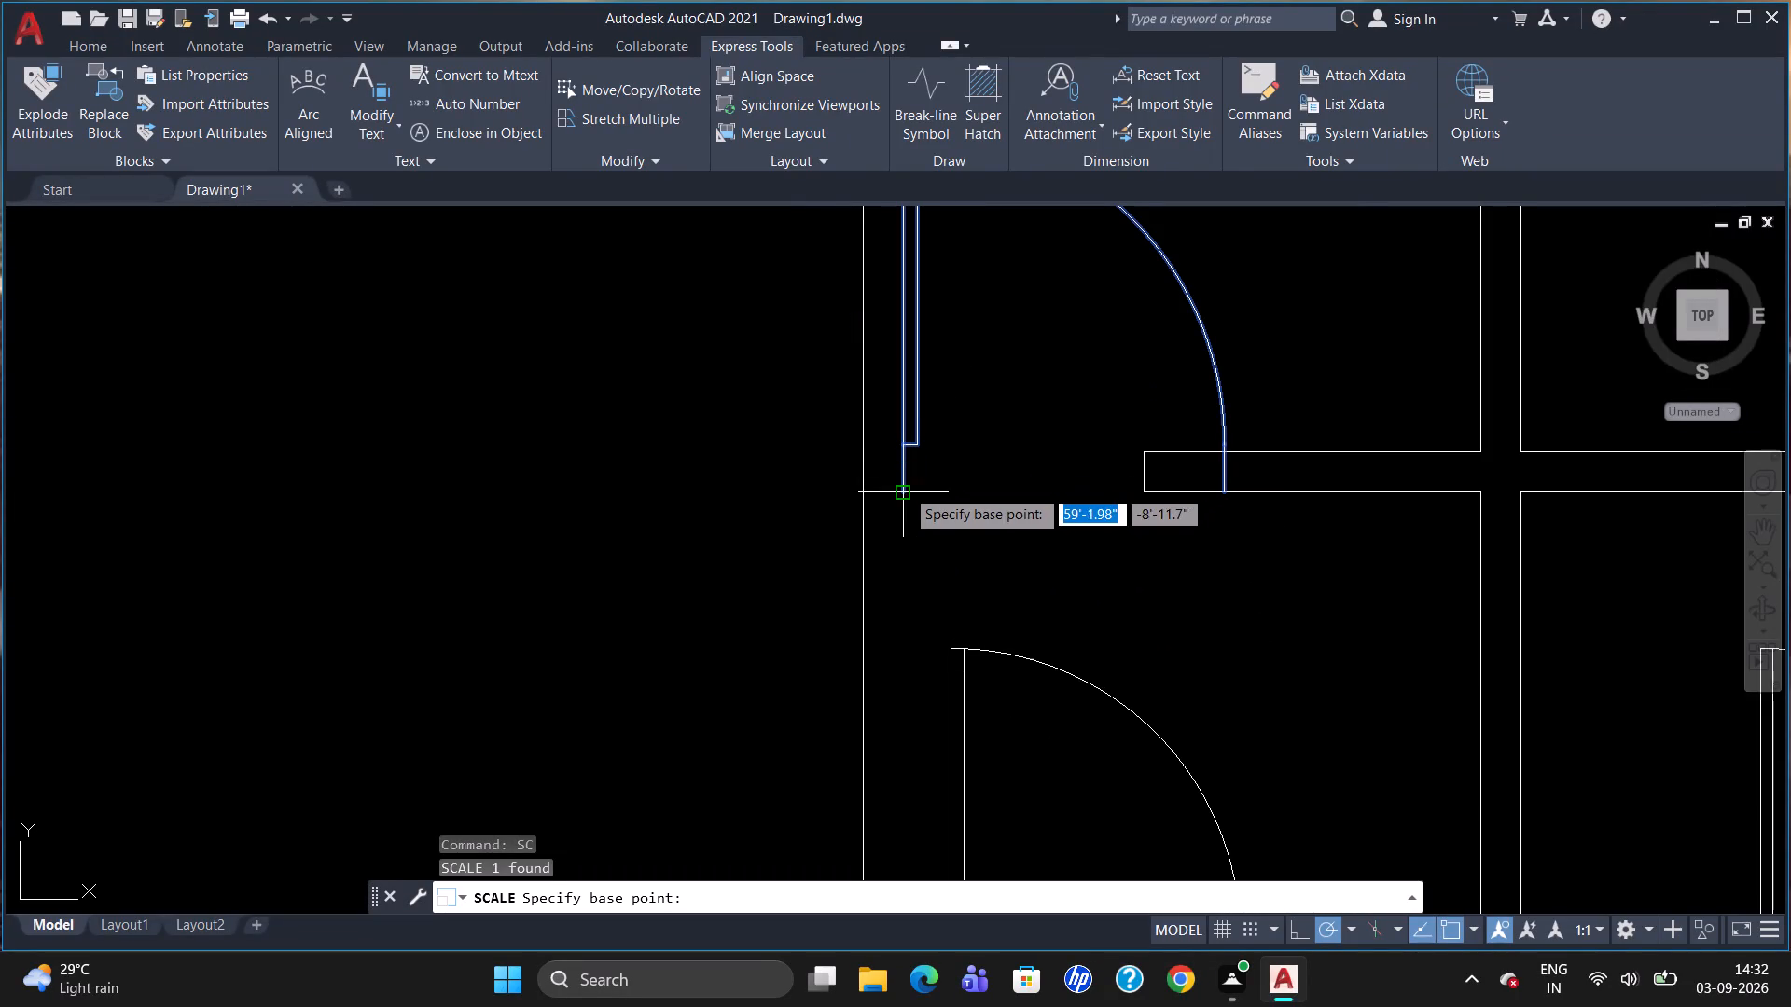
left_click(905, 488)
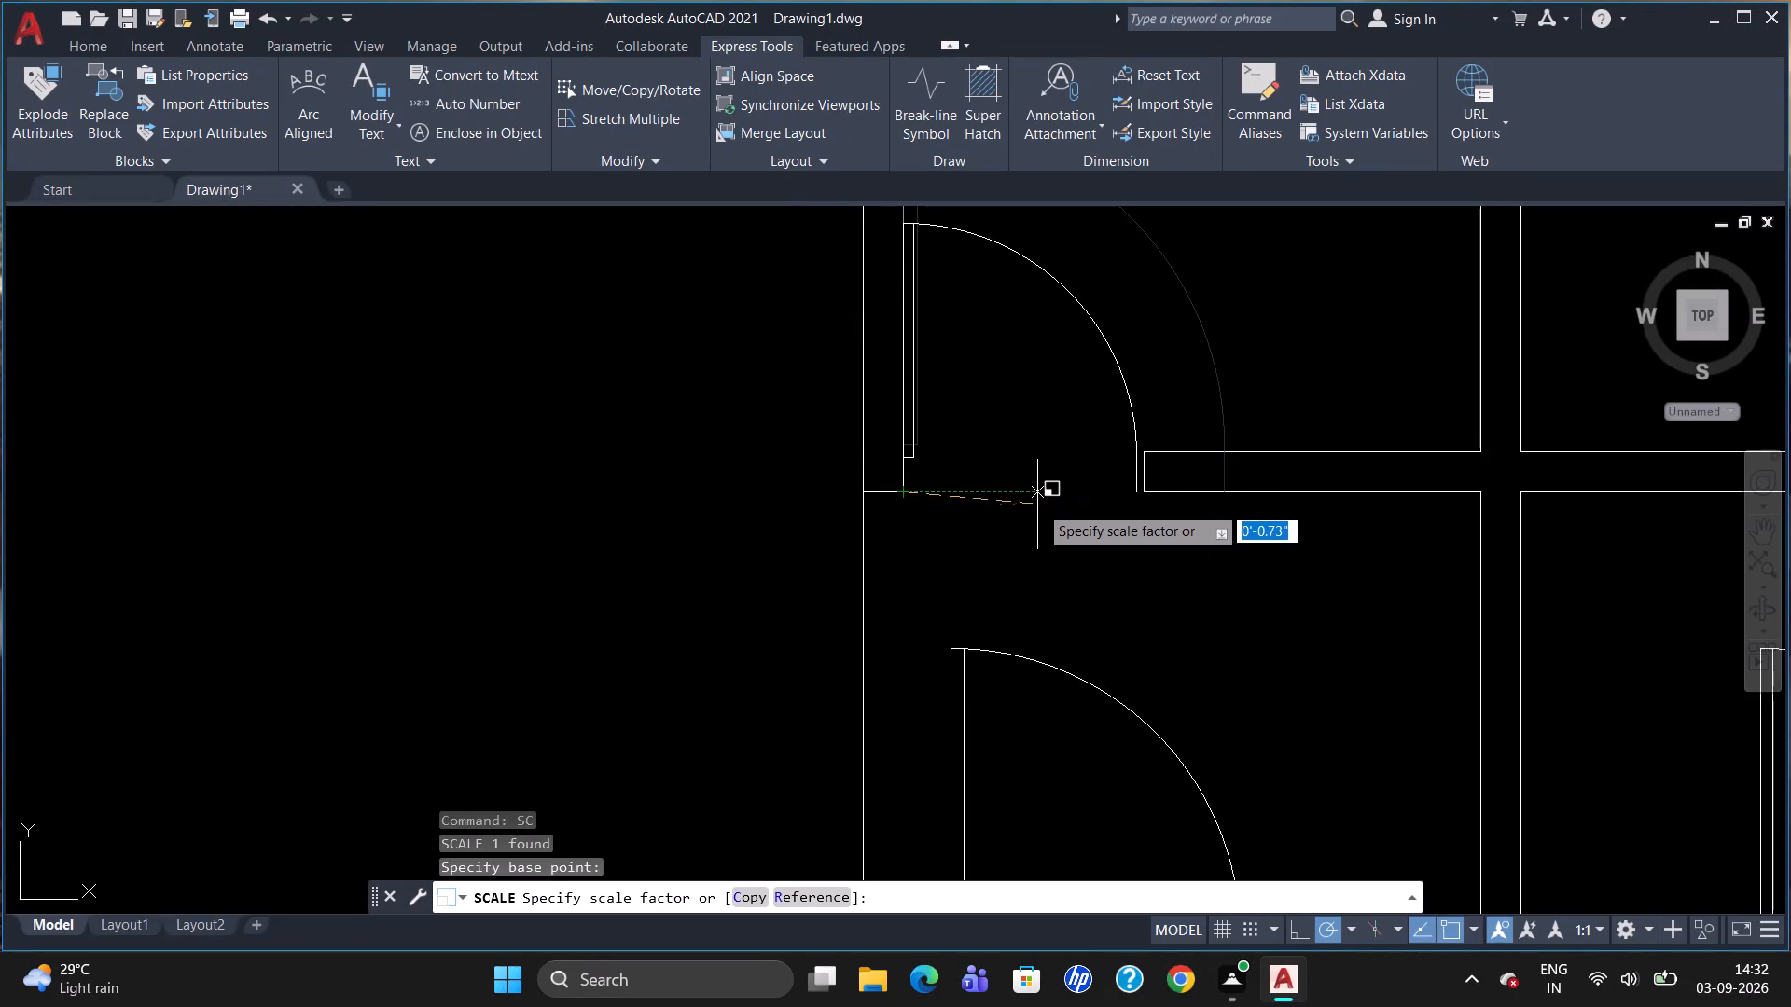
left_click(1041, 490)
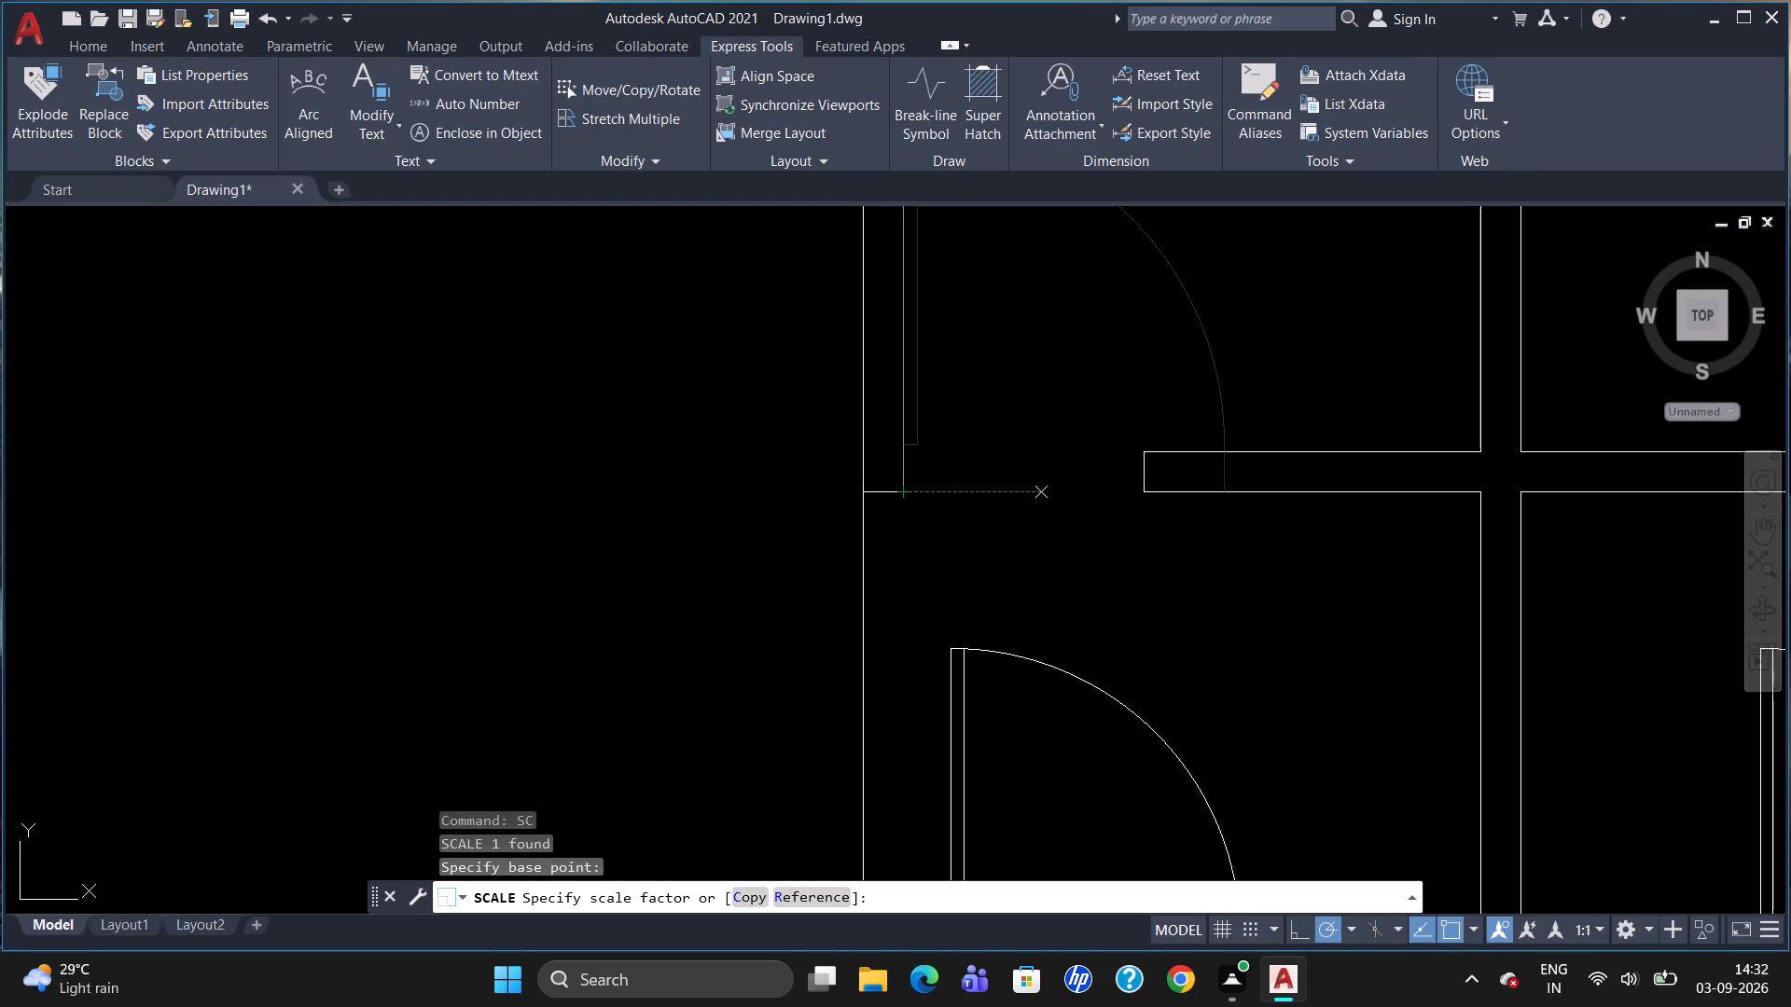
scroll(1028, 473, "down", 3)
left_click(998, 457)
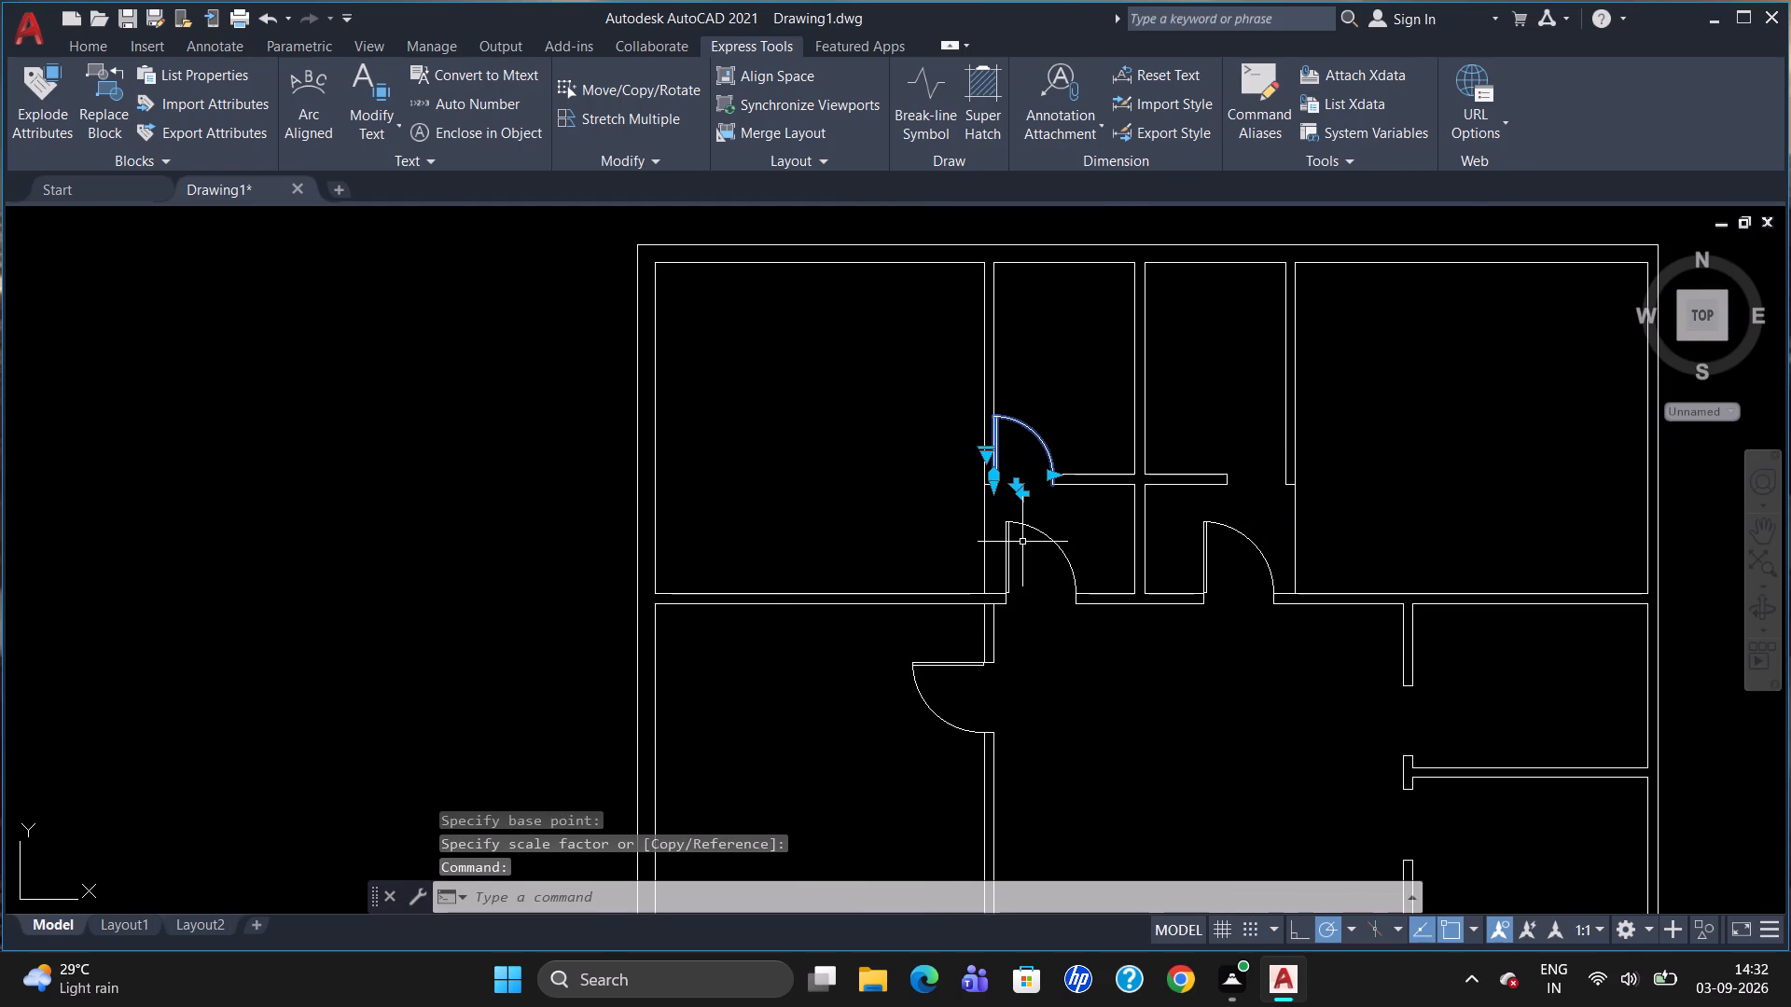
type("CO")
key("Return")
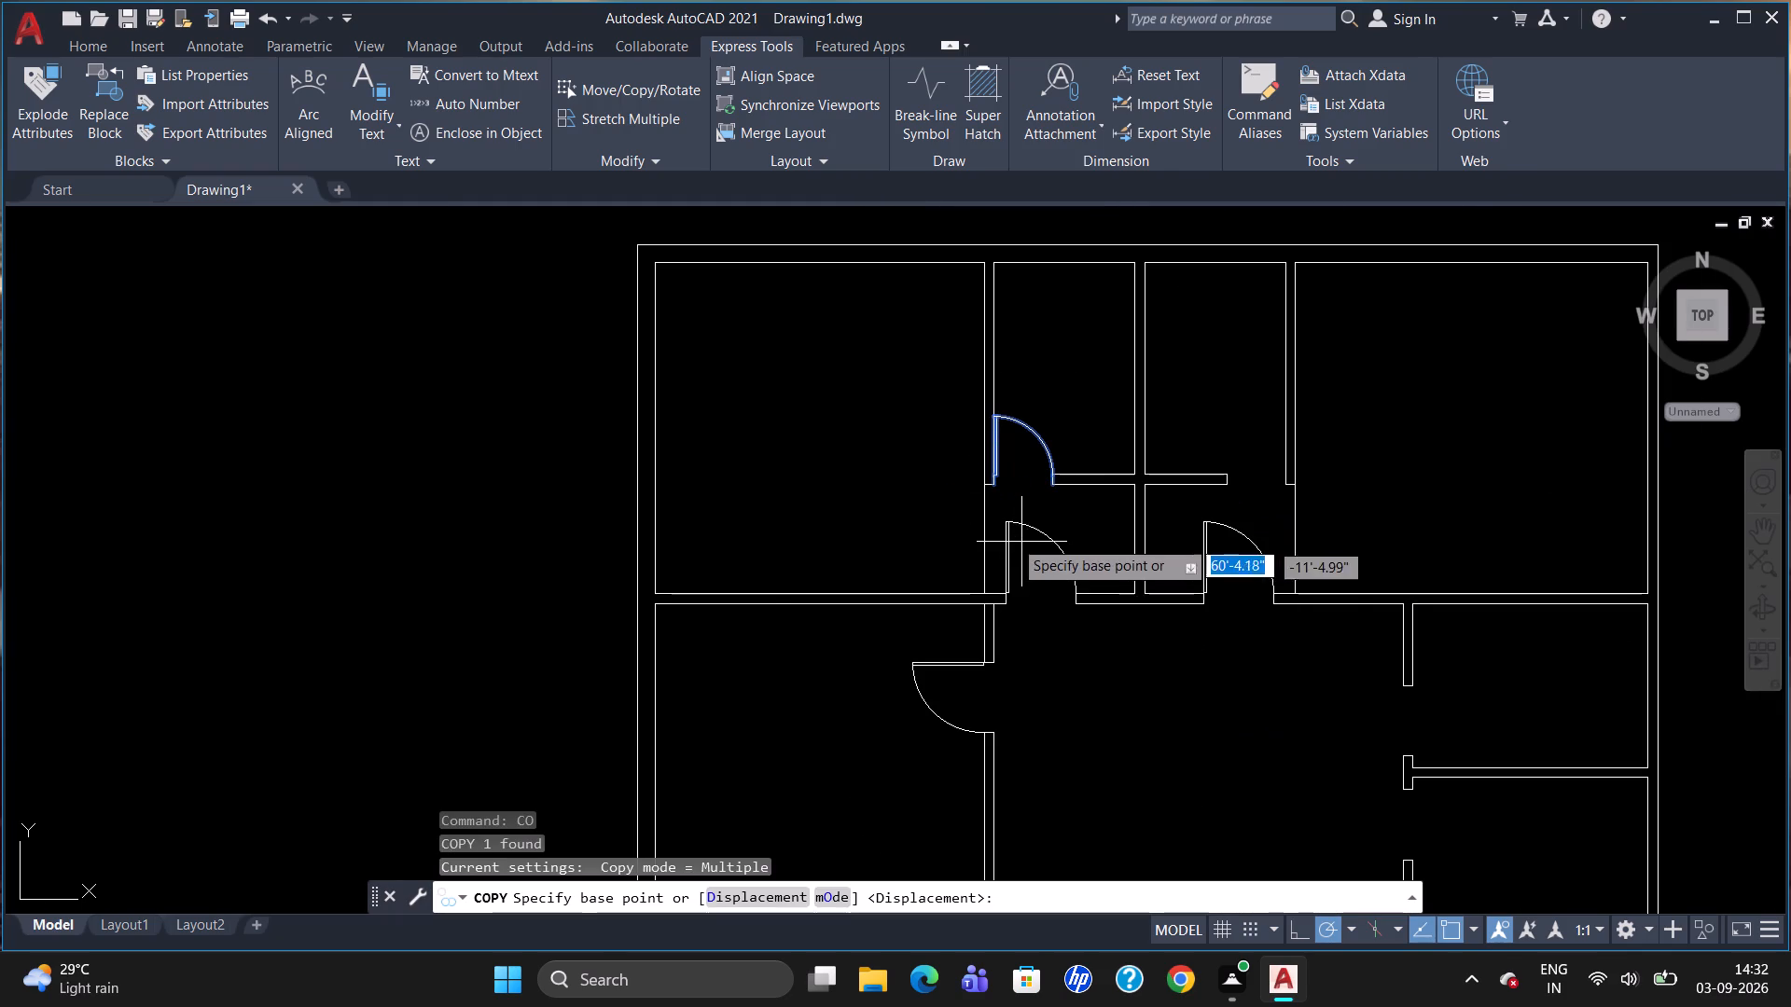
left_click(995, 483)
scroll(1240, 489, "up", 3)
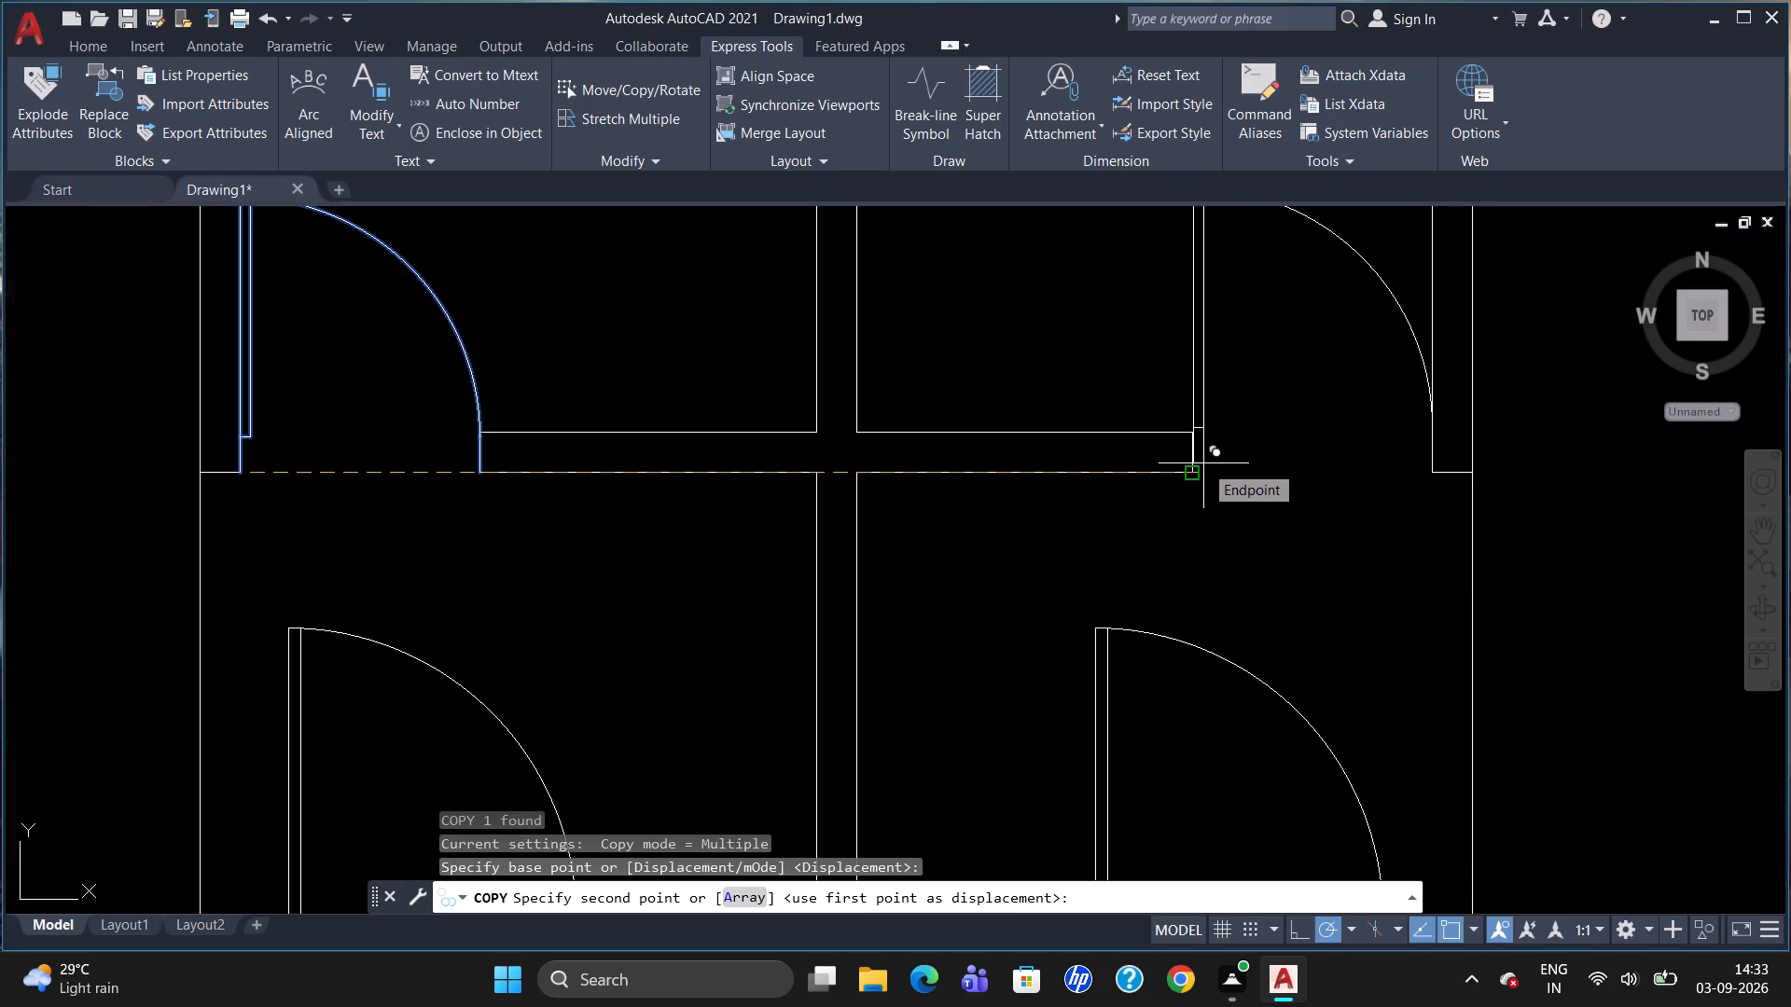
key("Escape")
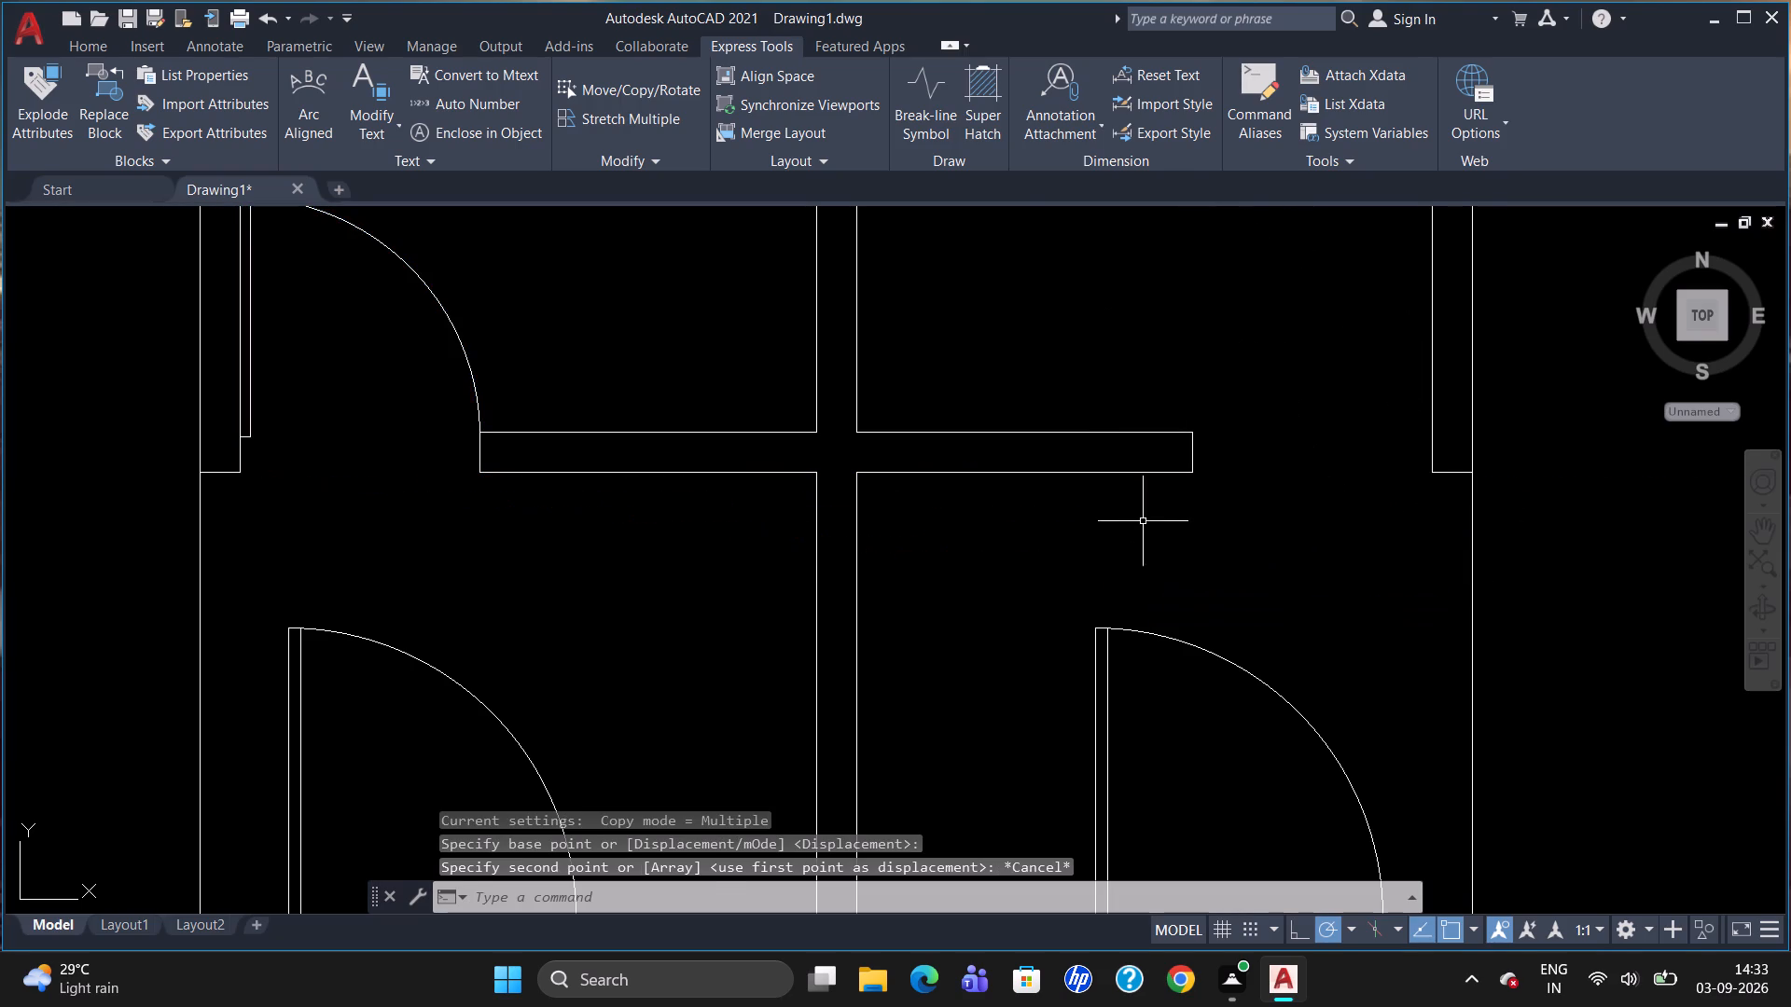
Copy the left small upper room's door horizontally about 14'-3" into the large upper-right room.
scroll(1145, 522, "down", 2)
left_click(789, 448)
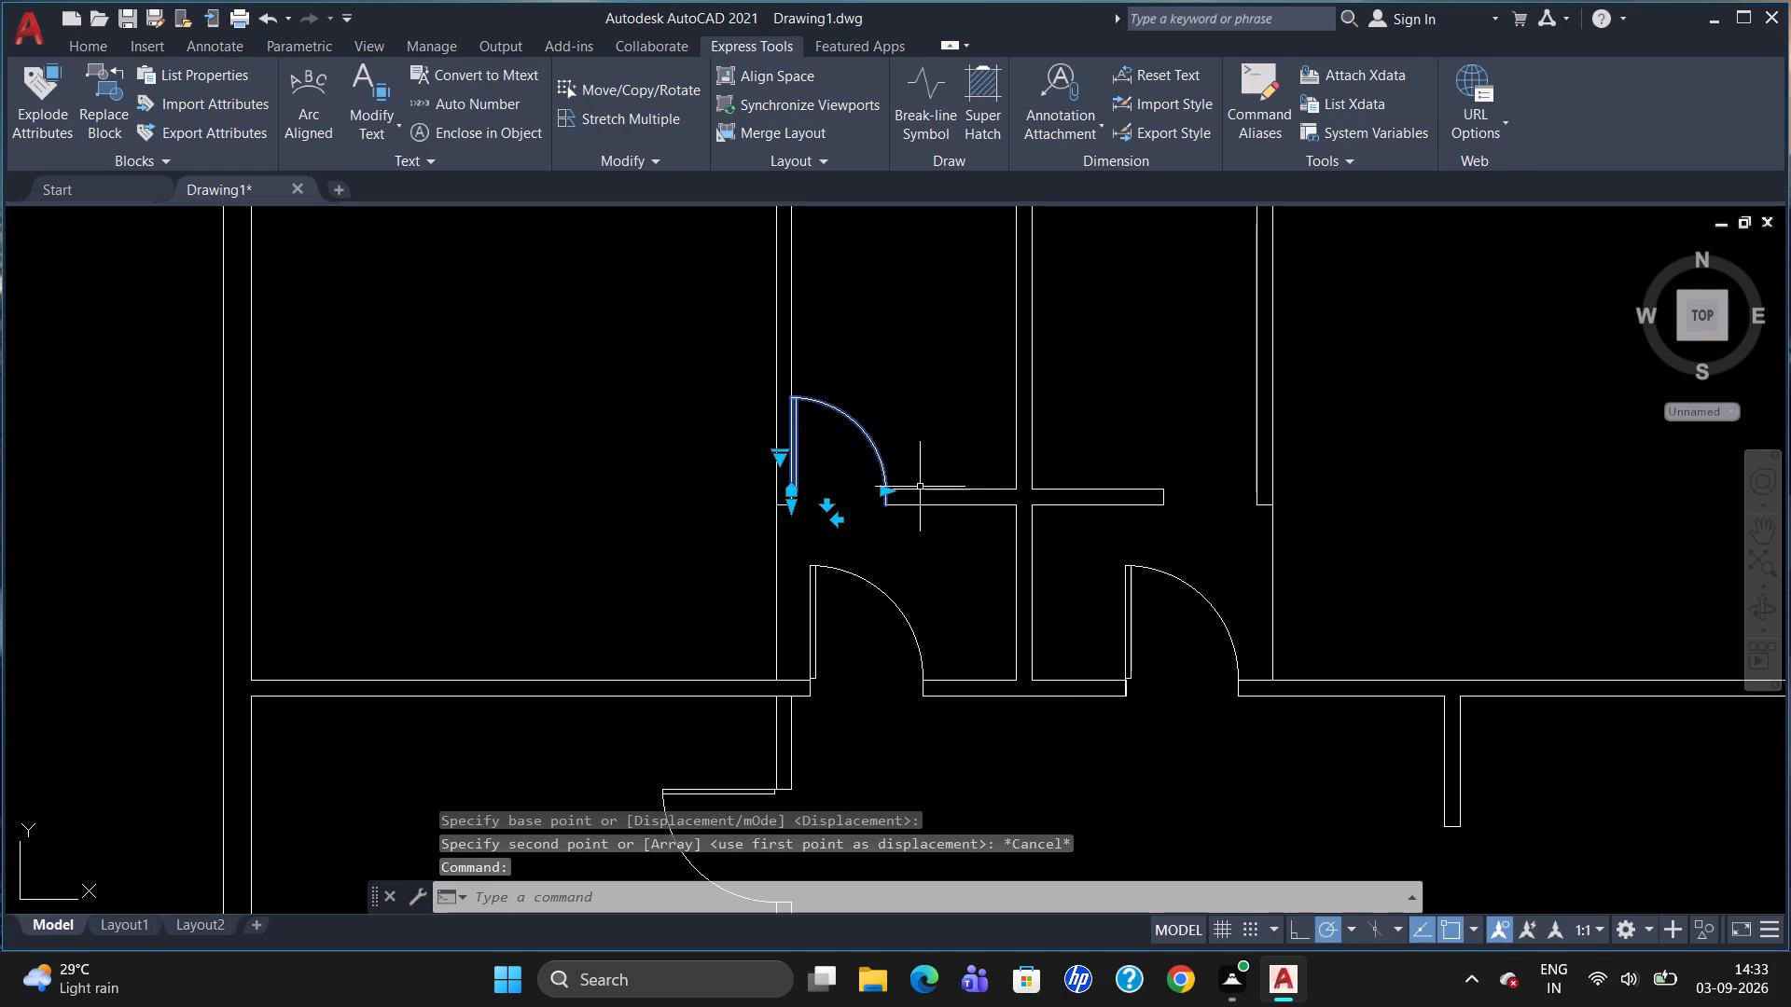
type("CO")
key("Return")
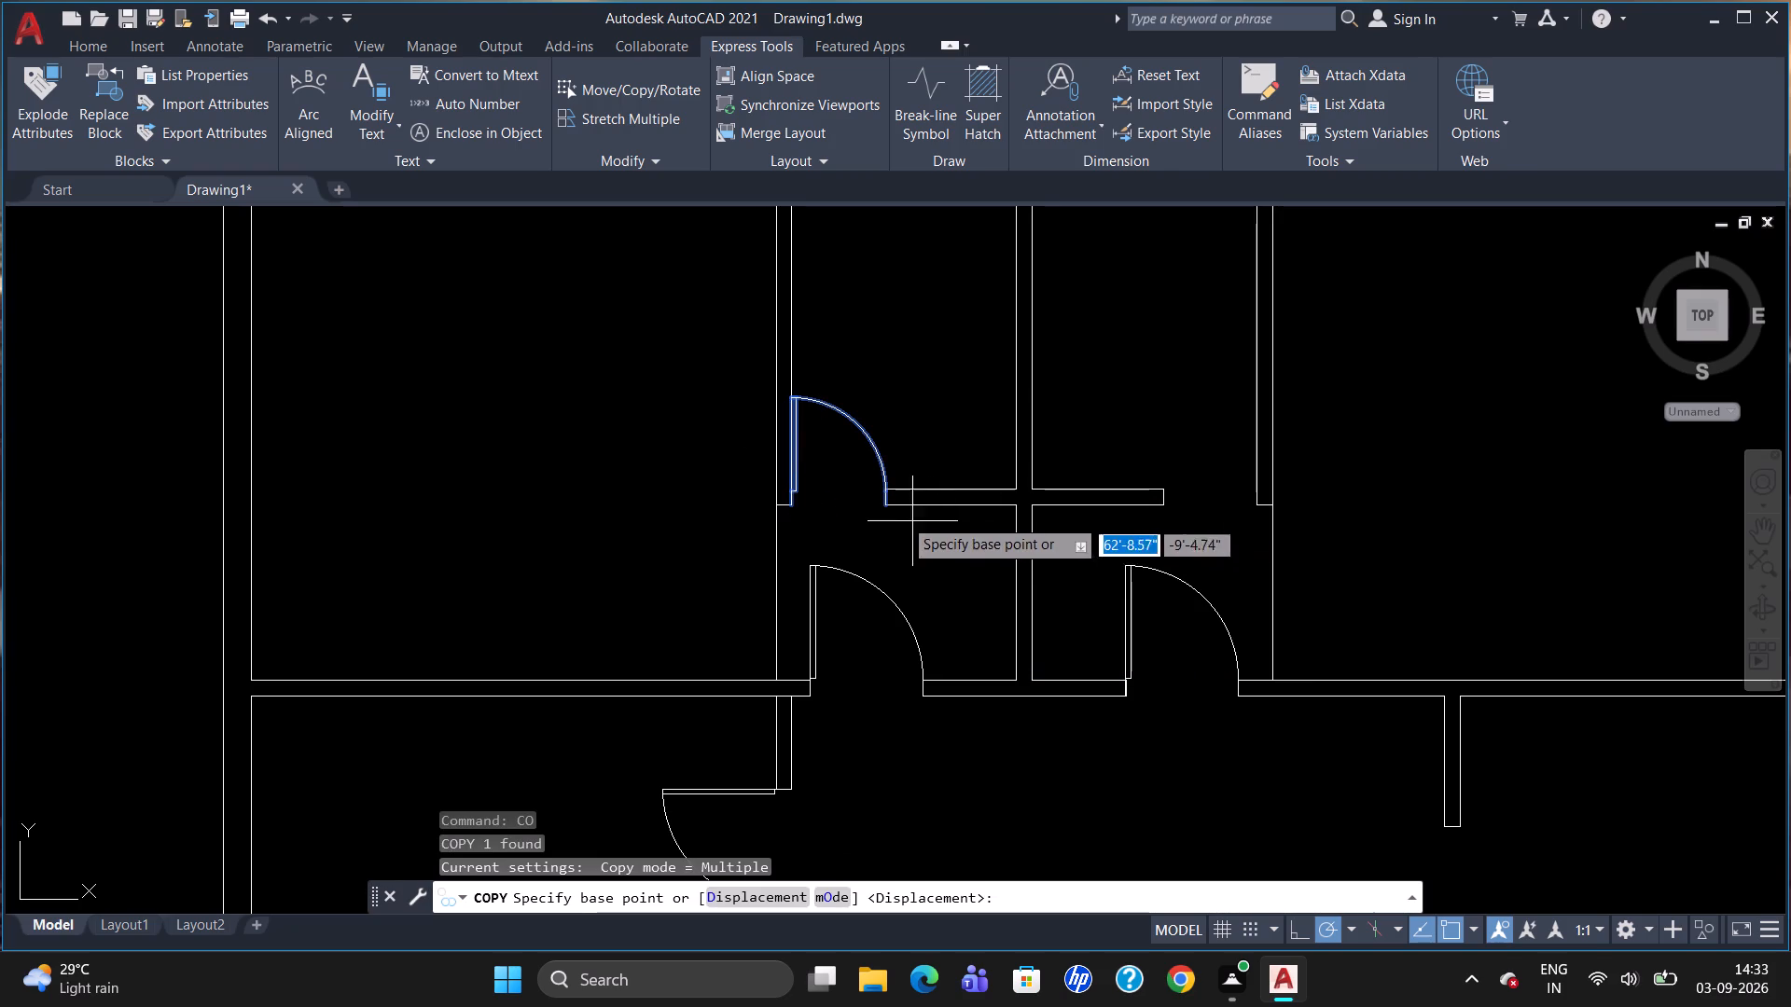
left_click(792, 504)
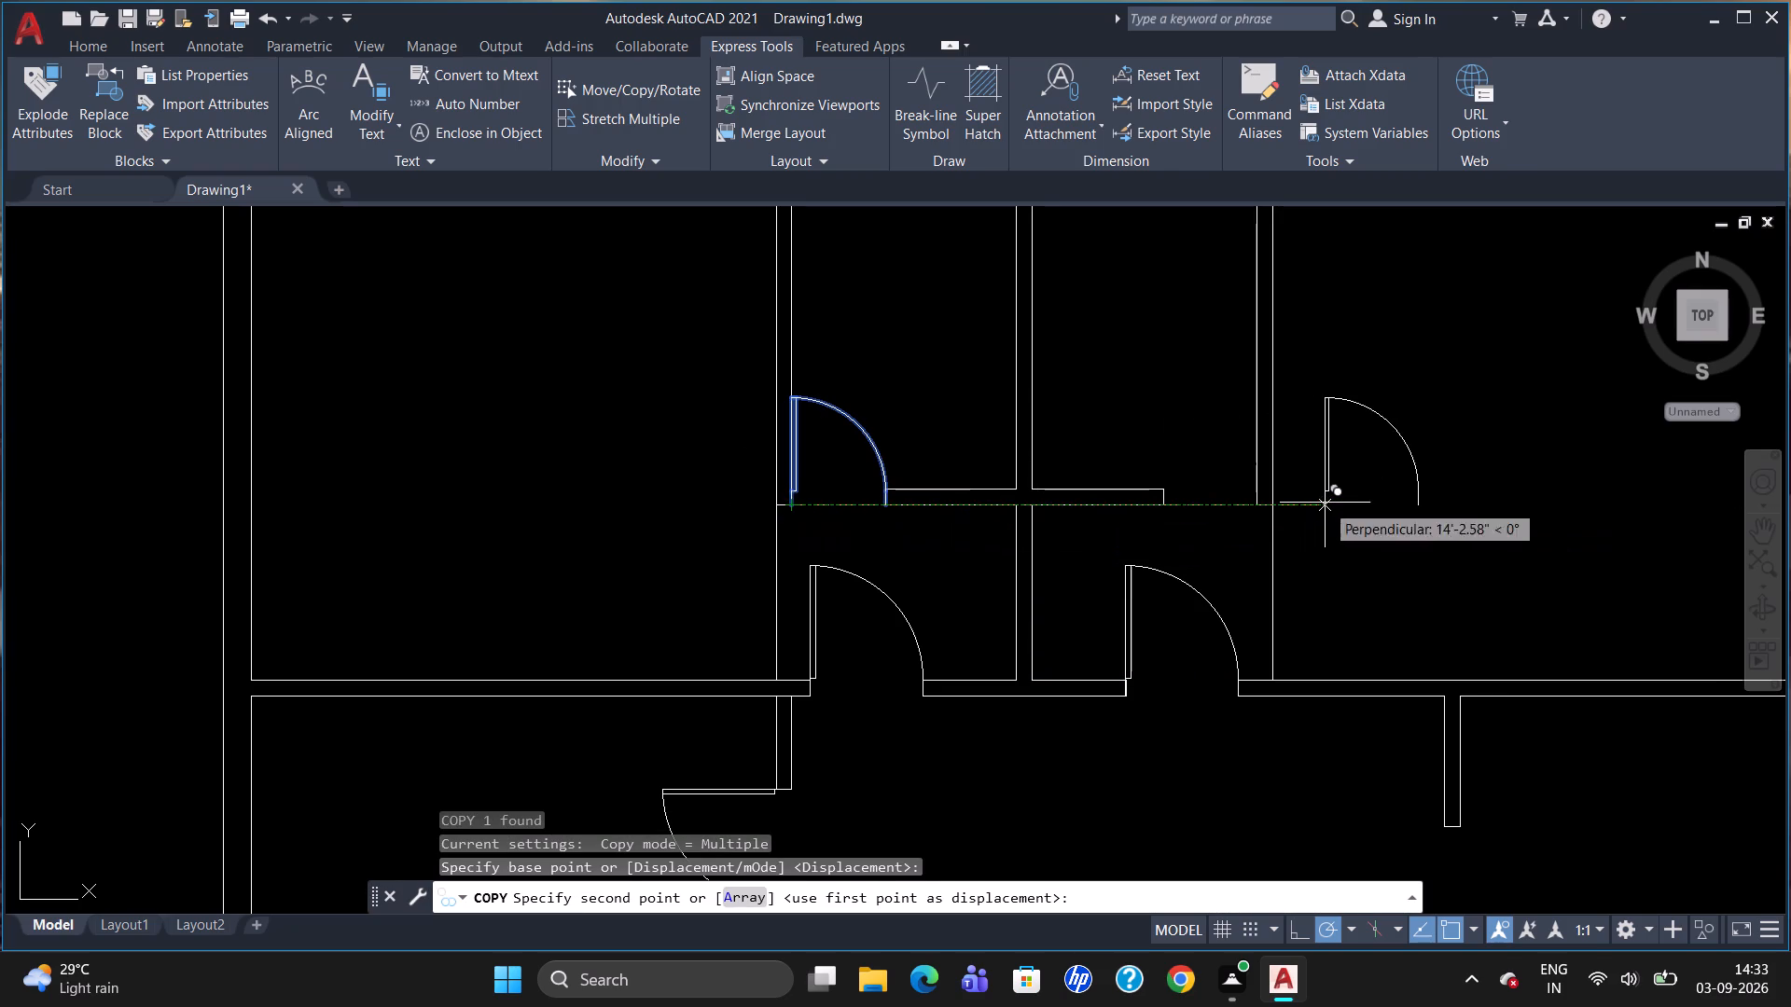
left_click(1325, 503)
key("Escape")
Mirror the copied door in the large upper-right room about a vertical line beyond its swing, erasing the source.
type("MI")
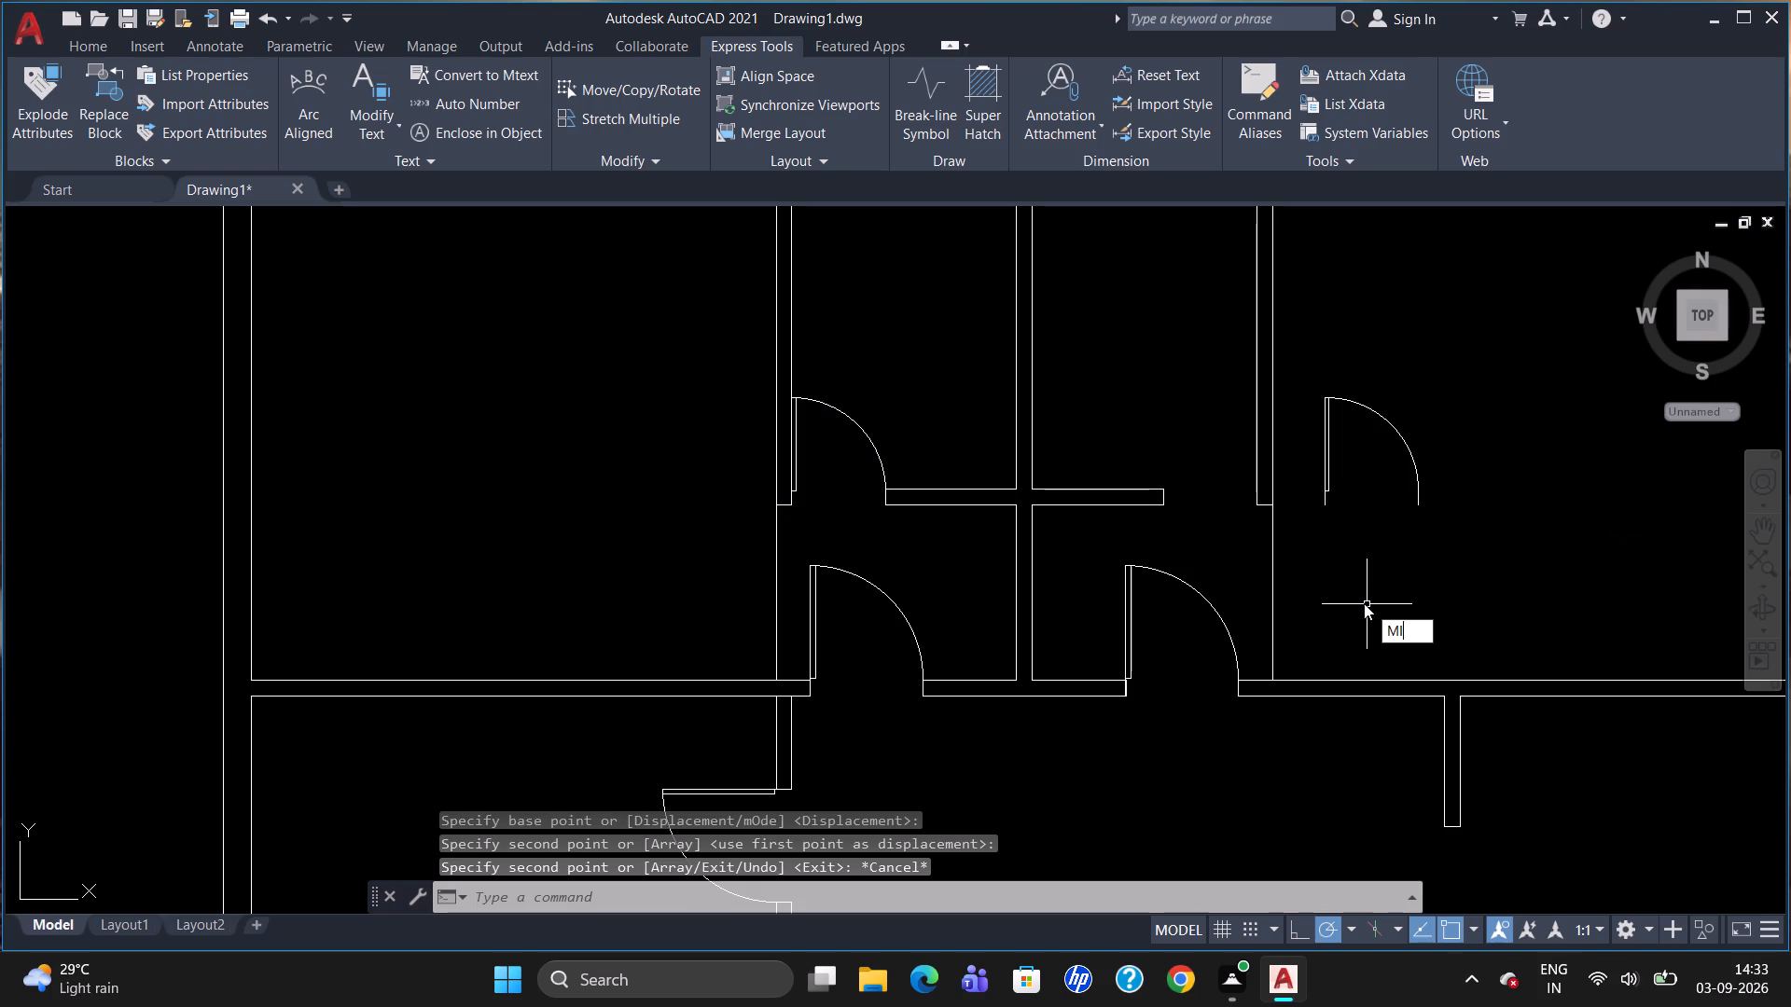
key("Return")
left_click(1326, 481)
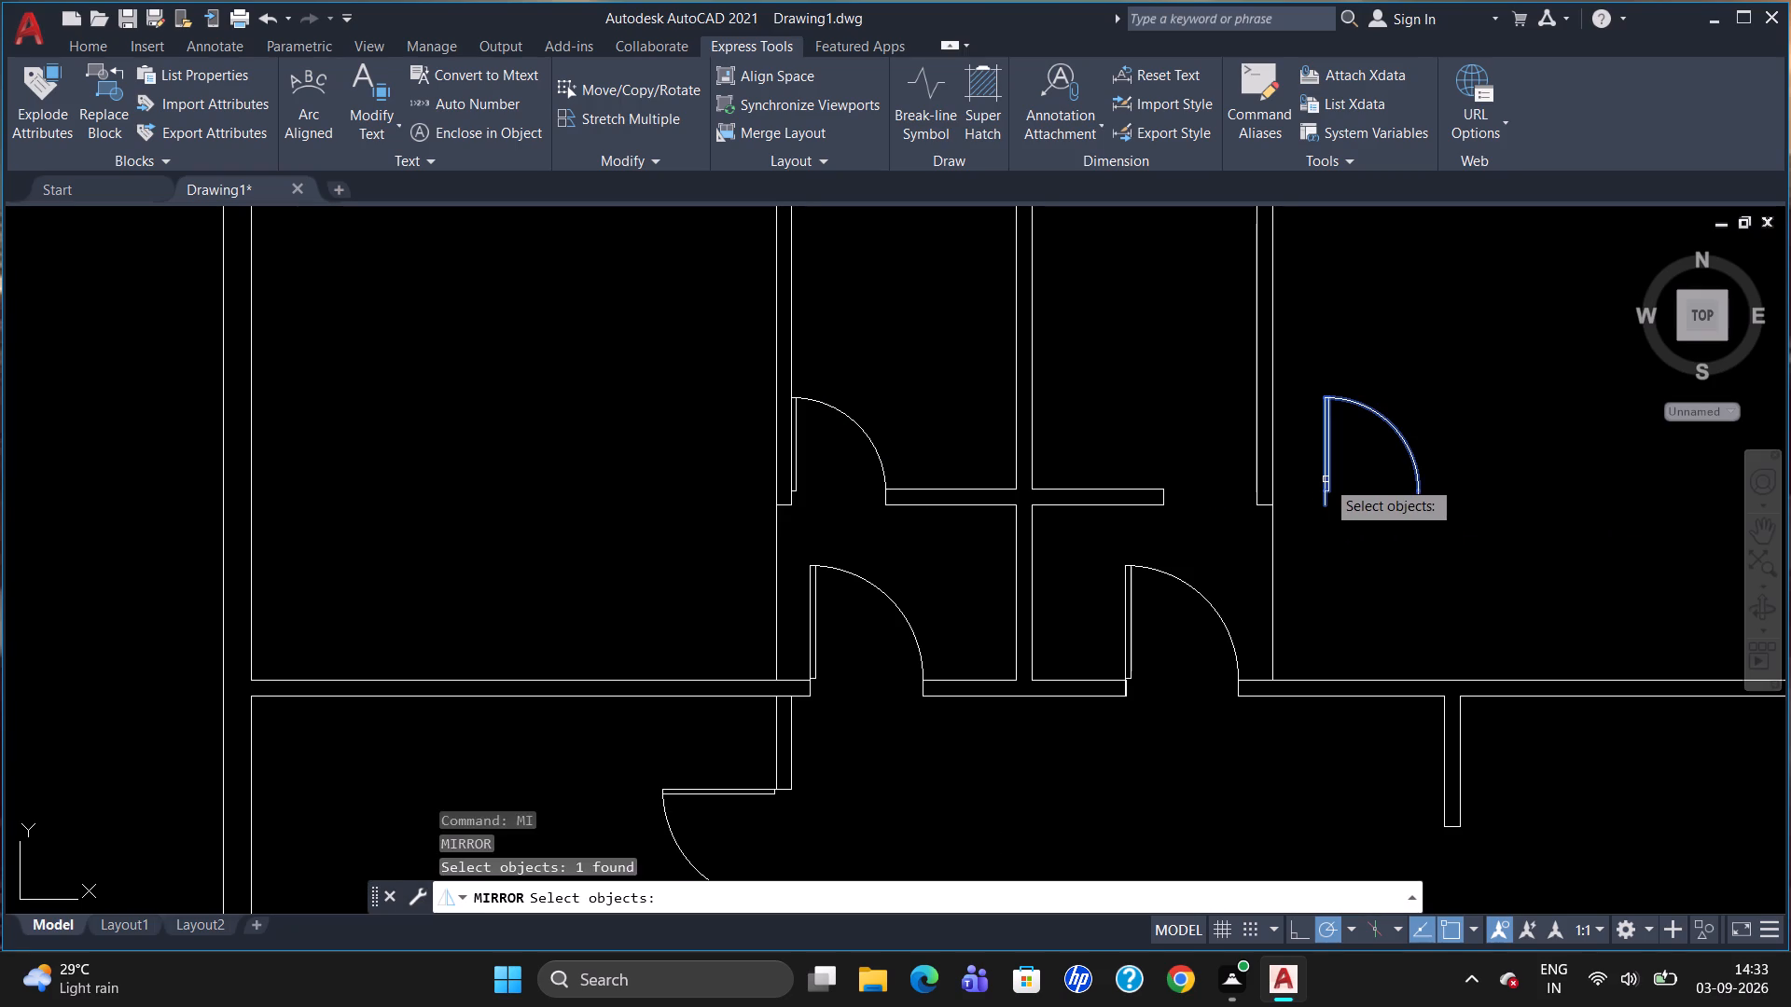
key("Return")
left_click_drag(1457, 355, 1465, 381)
left_click(1465, 554)
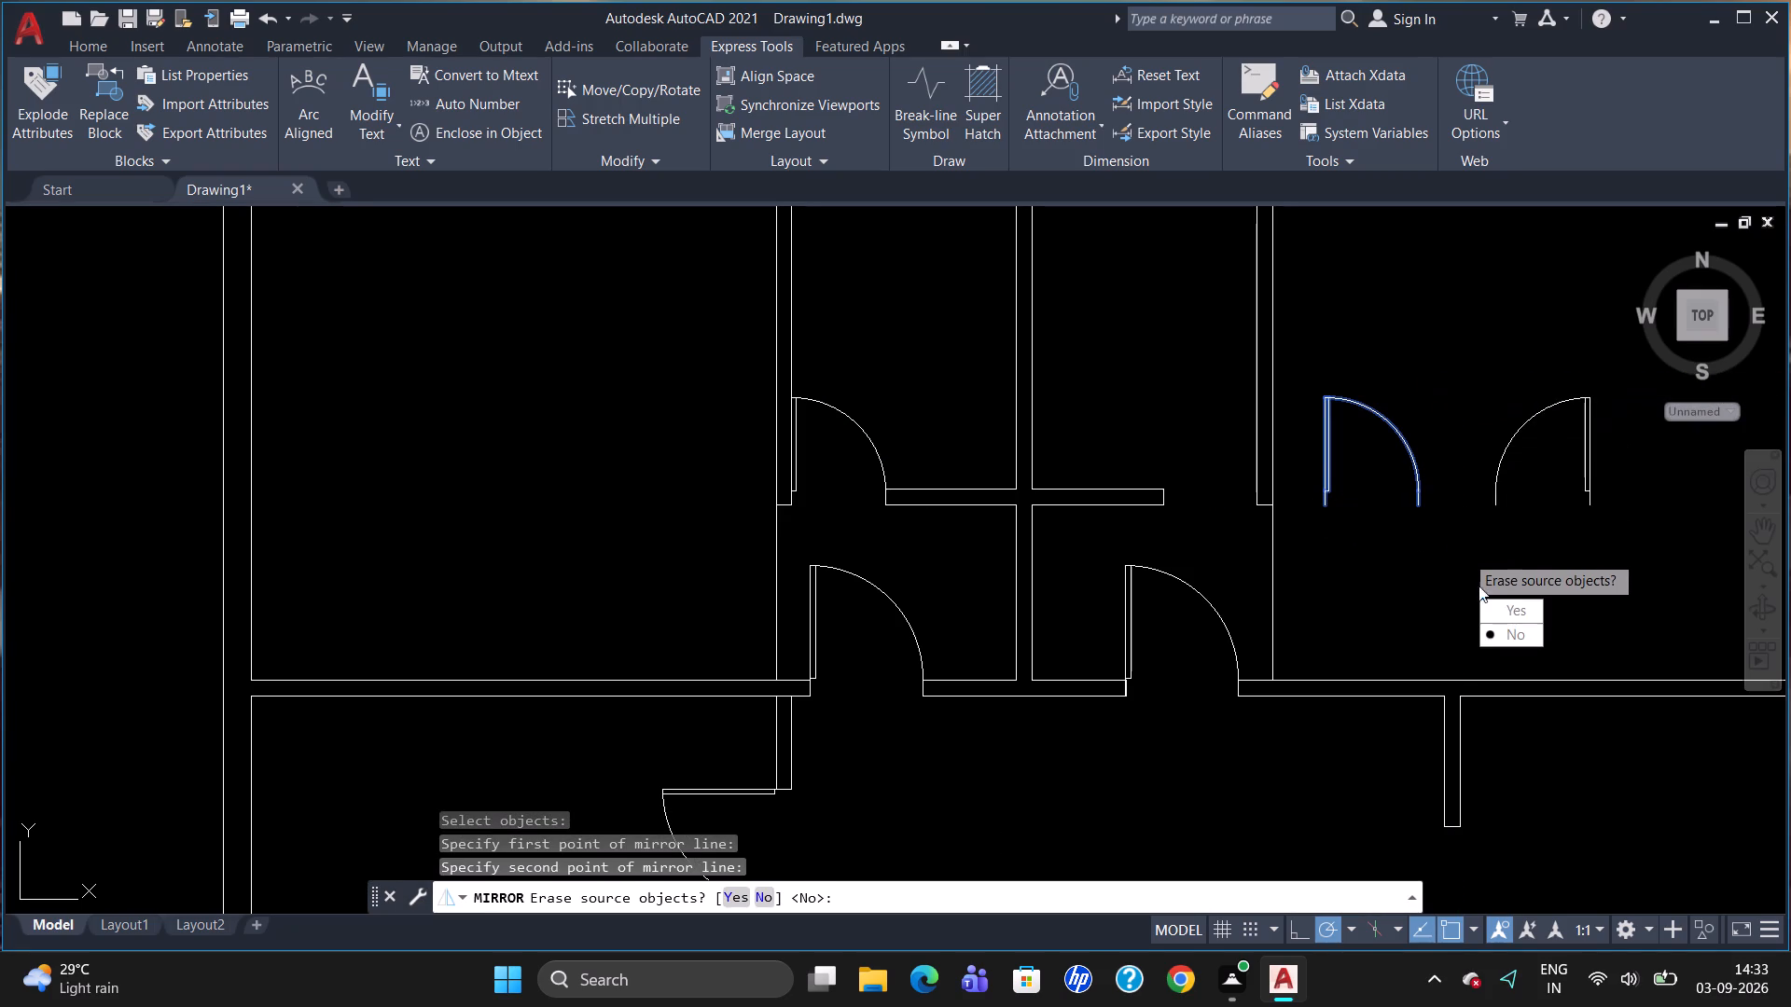
left_click_drag(1497, 612, 1465, 554)
Move the mirrored door by its lower hinge corner onto the wall corner at the outer side of the right small upper room's opening.
left_click(1585, 488)
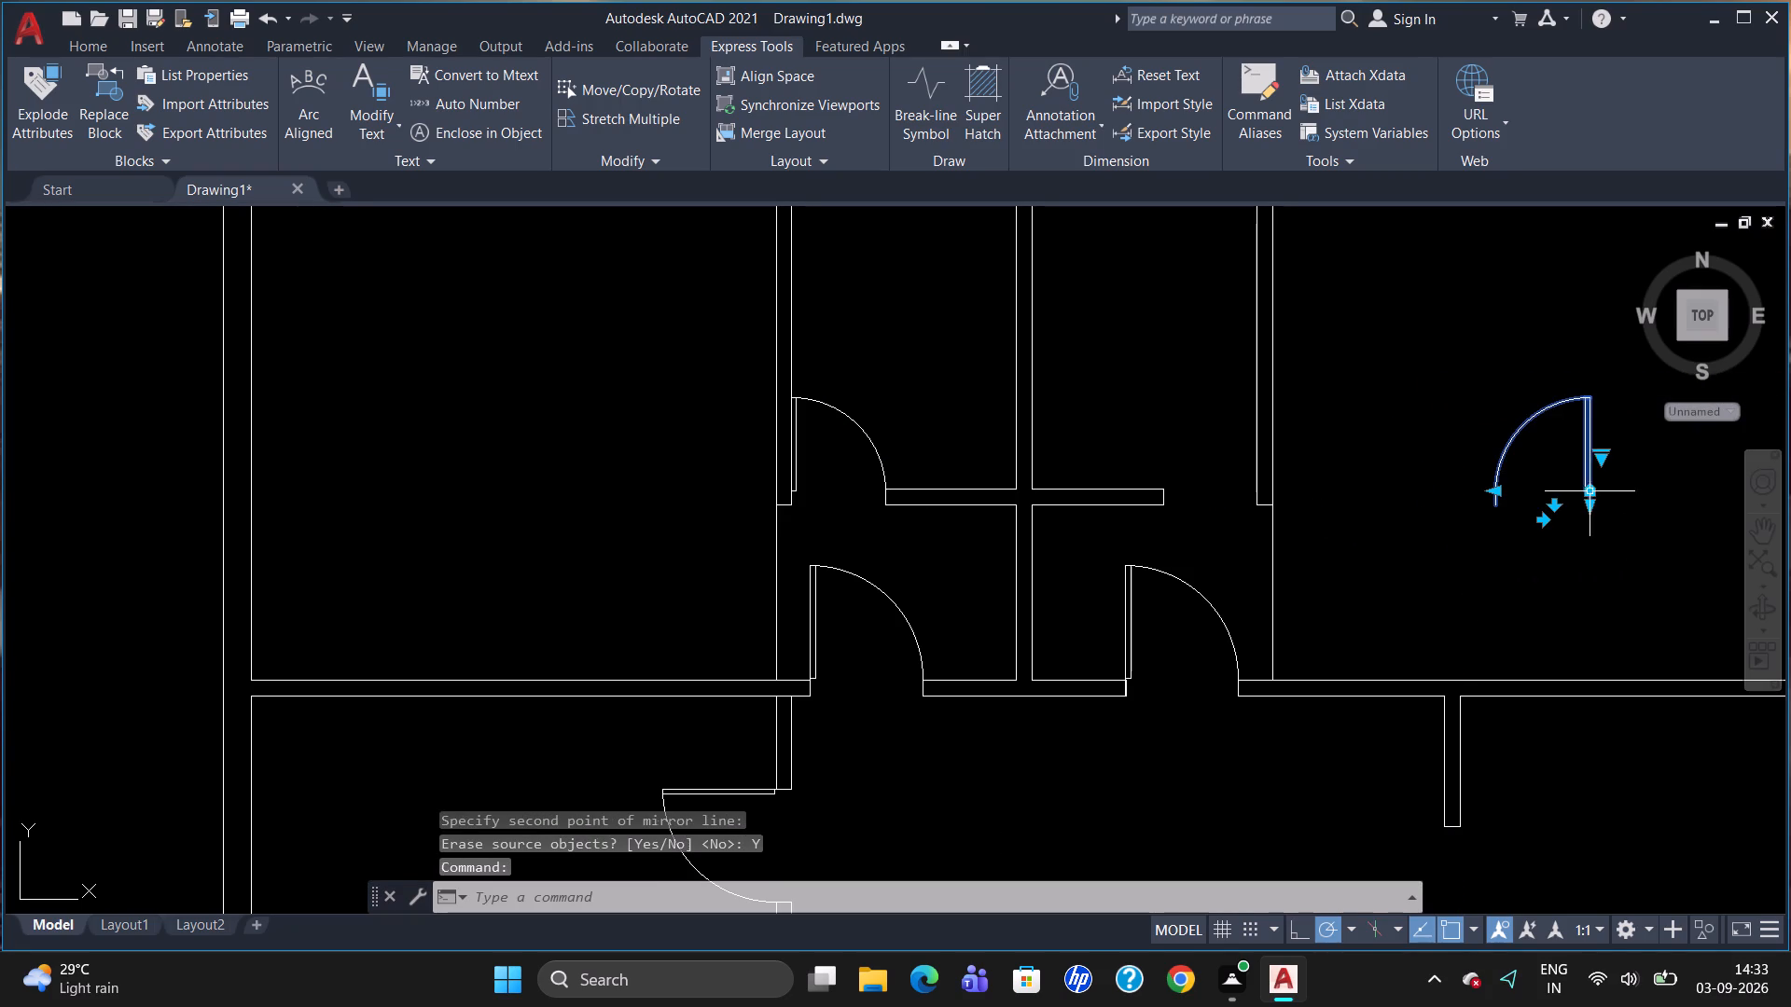
key("m")
key("Return")
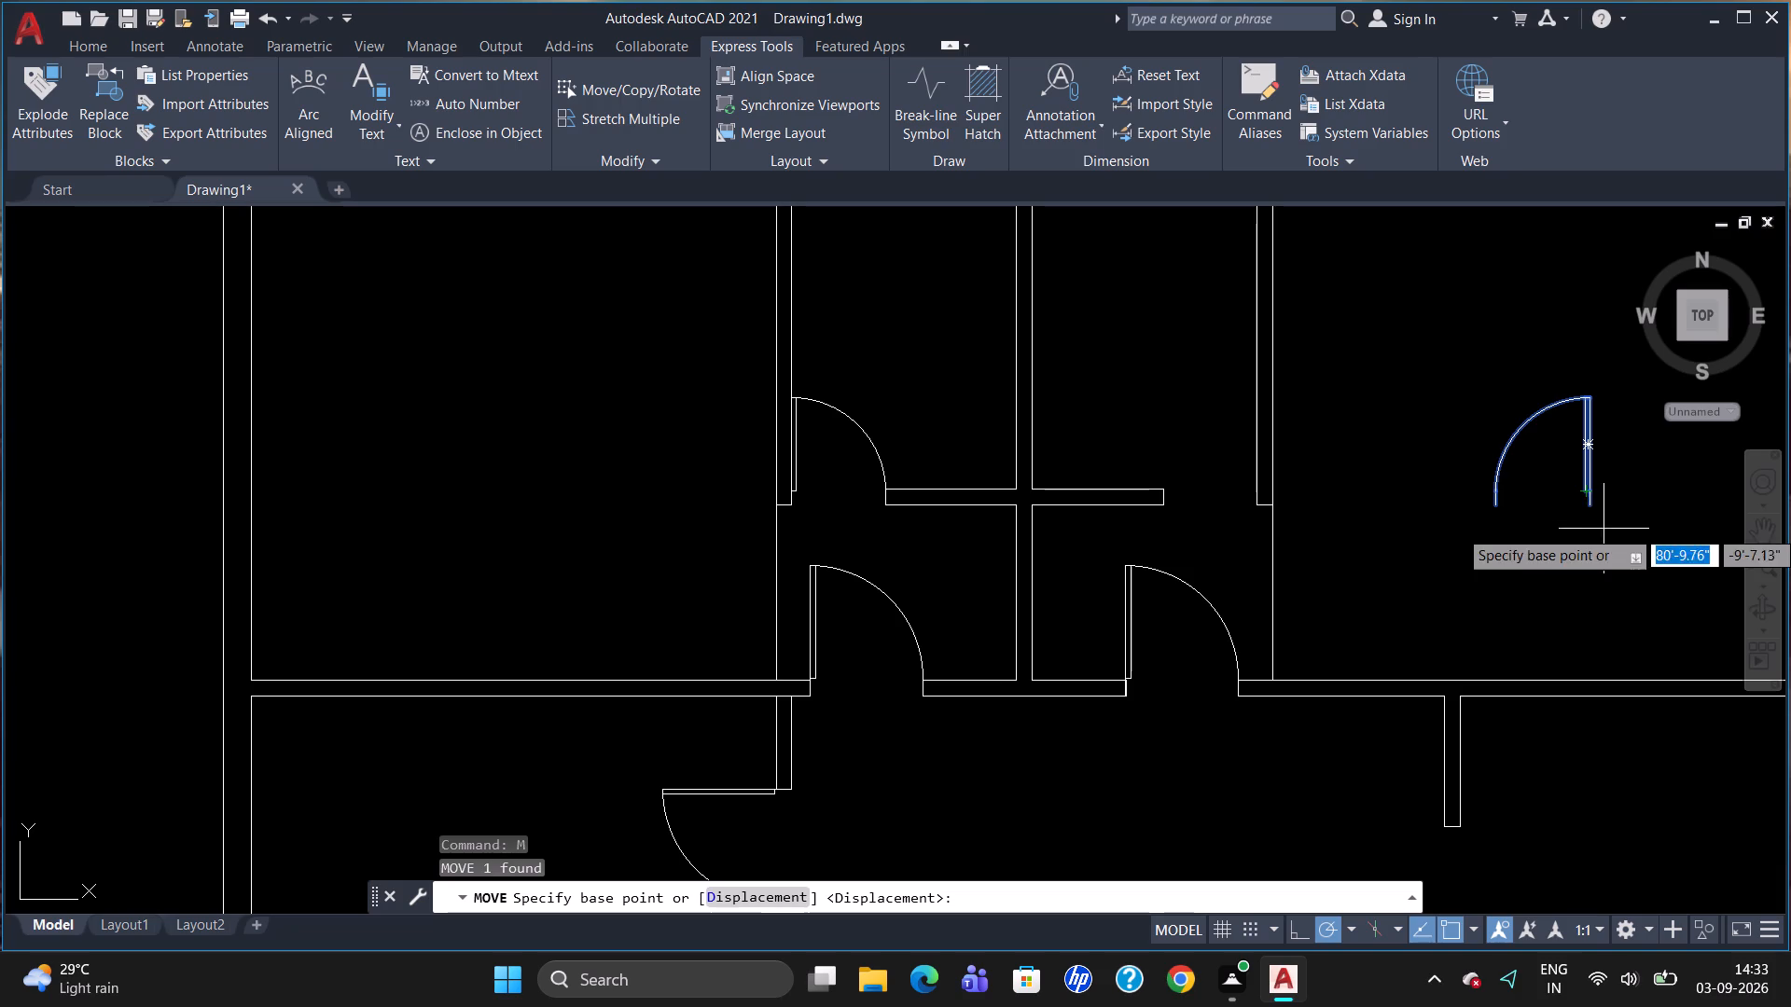
left_click(1589, 498)
scroll(1234, 508, "up", 2)
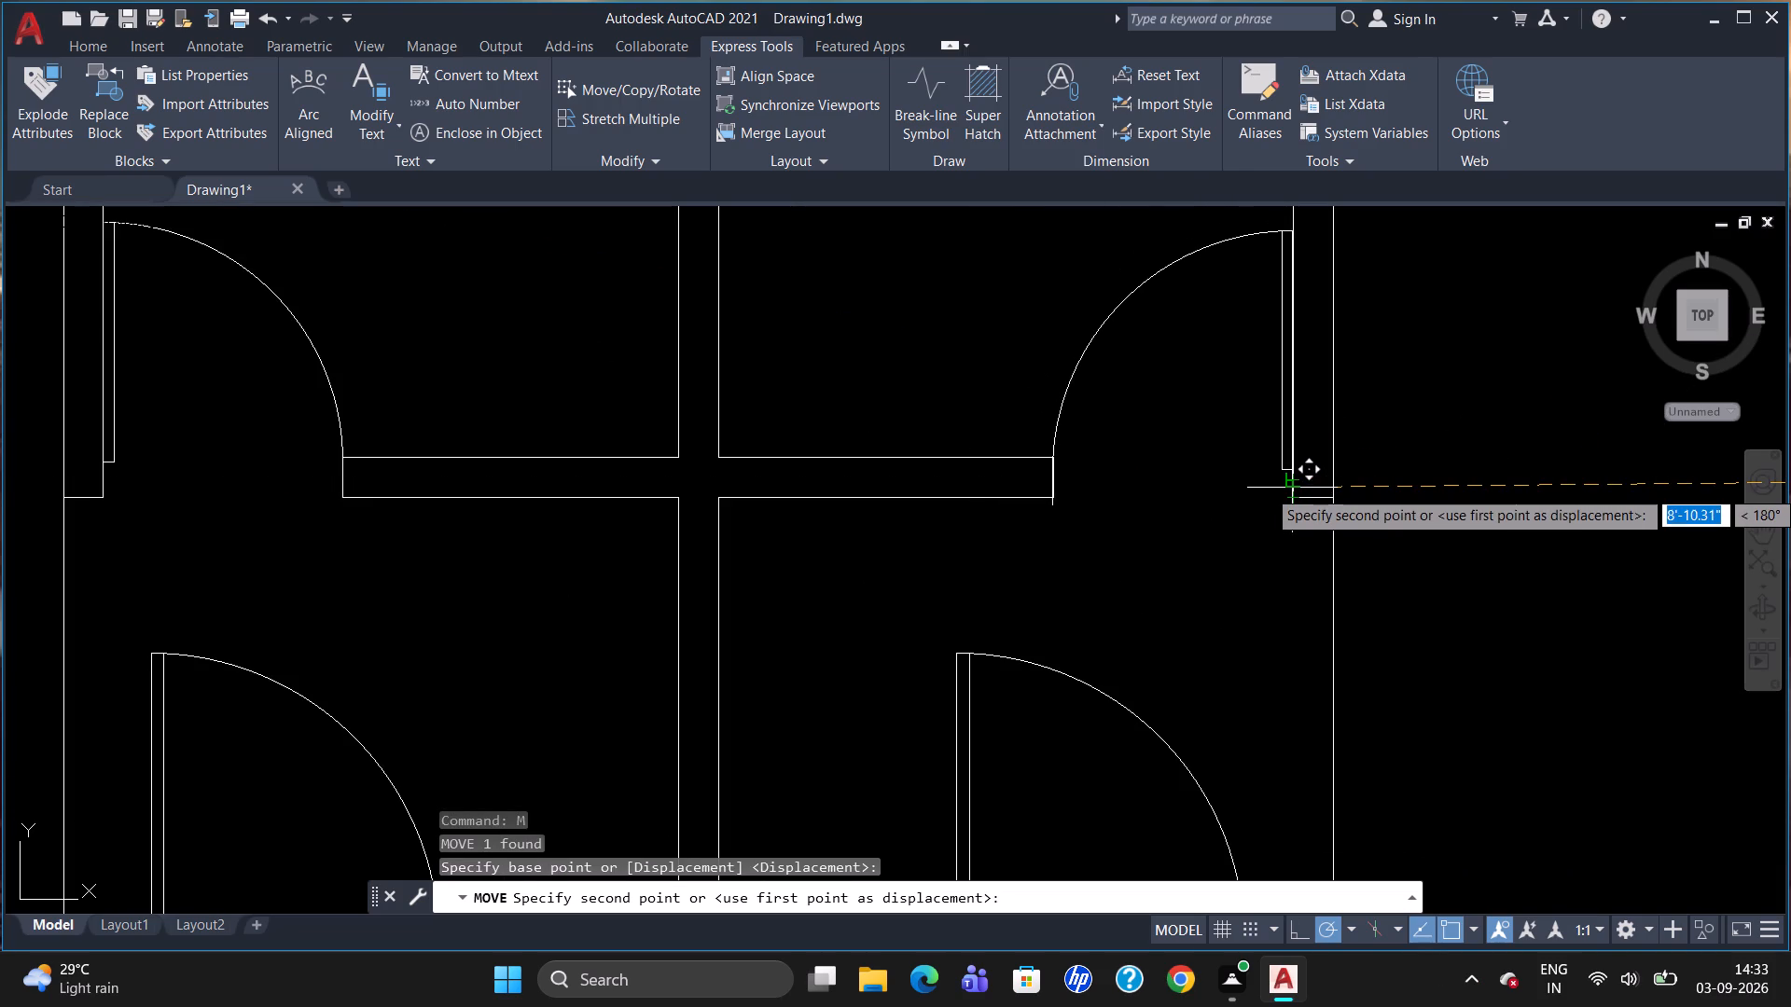
left_click(1292, 489)
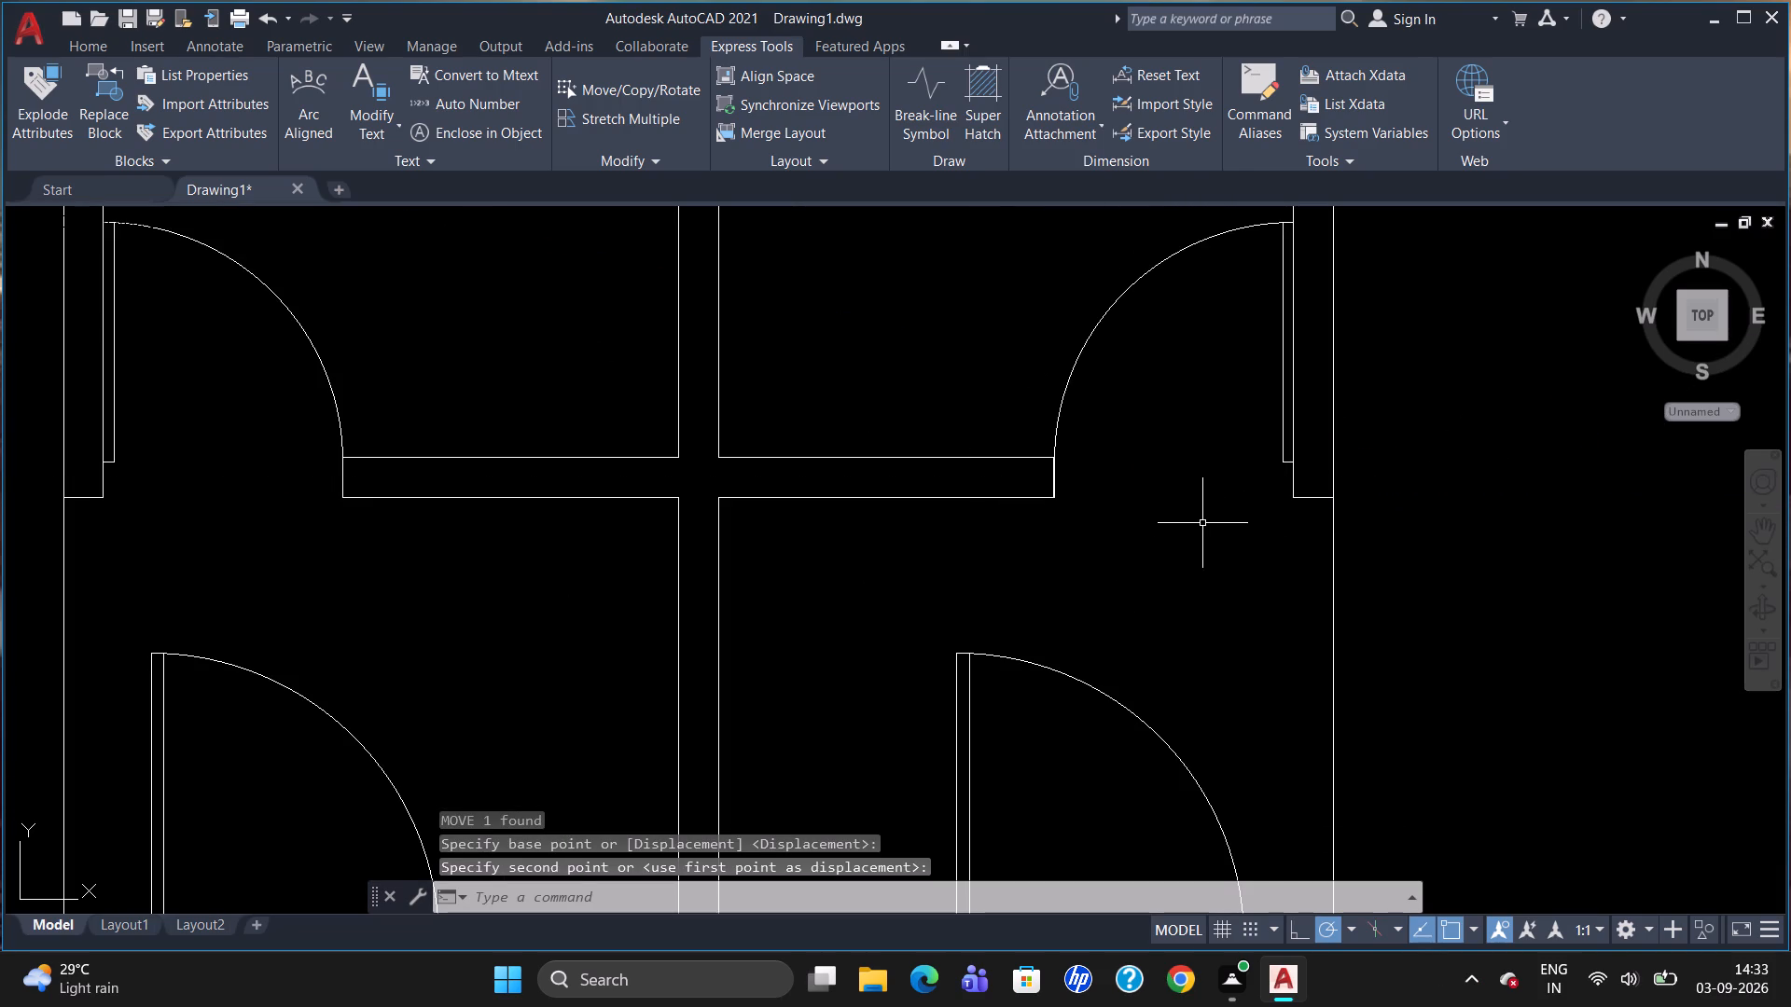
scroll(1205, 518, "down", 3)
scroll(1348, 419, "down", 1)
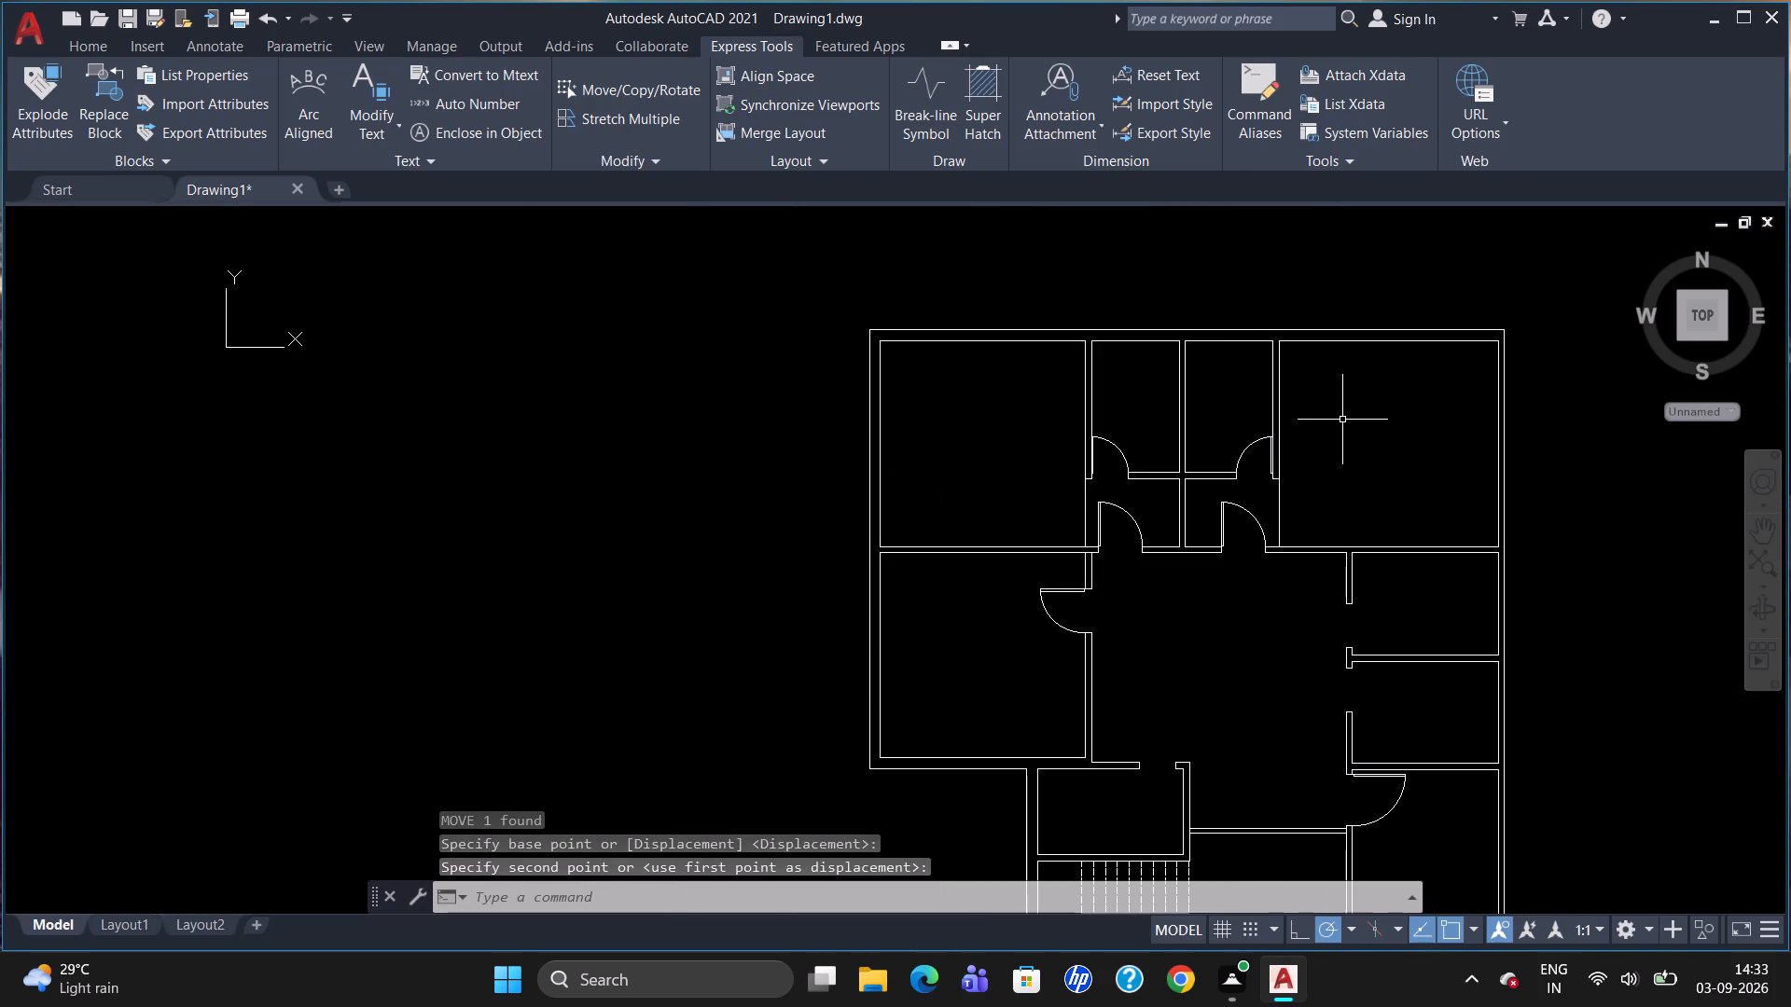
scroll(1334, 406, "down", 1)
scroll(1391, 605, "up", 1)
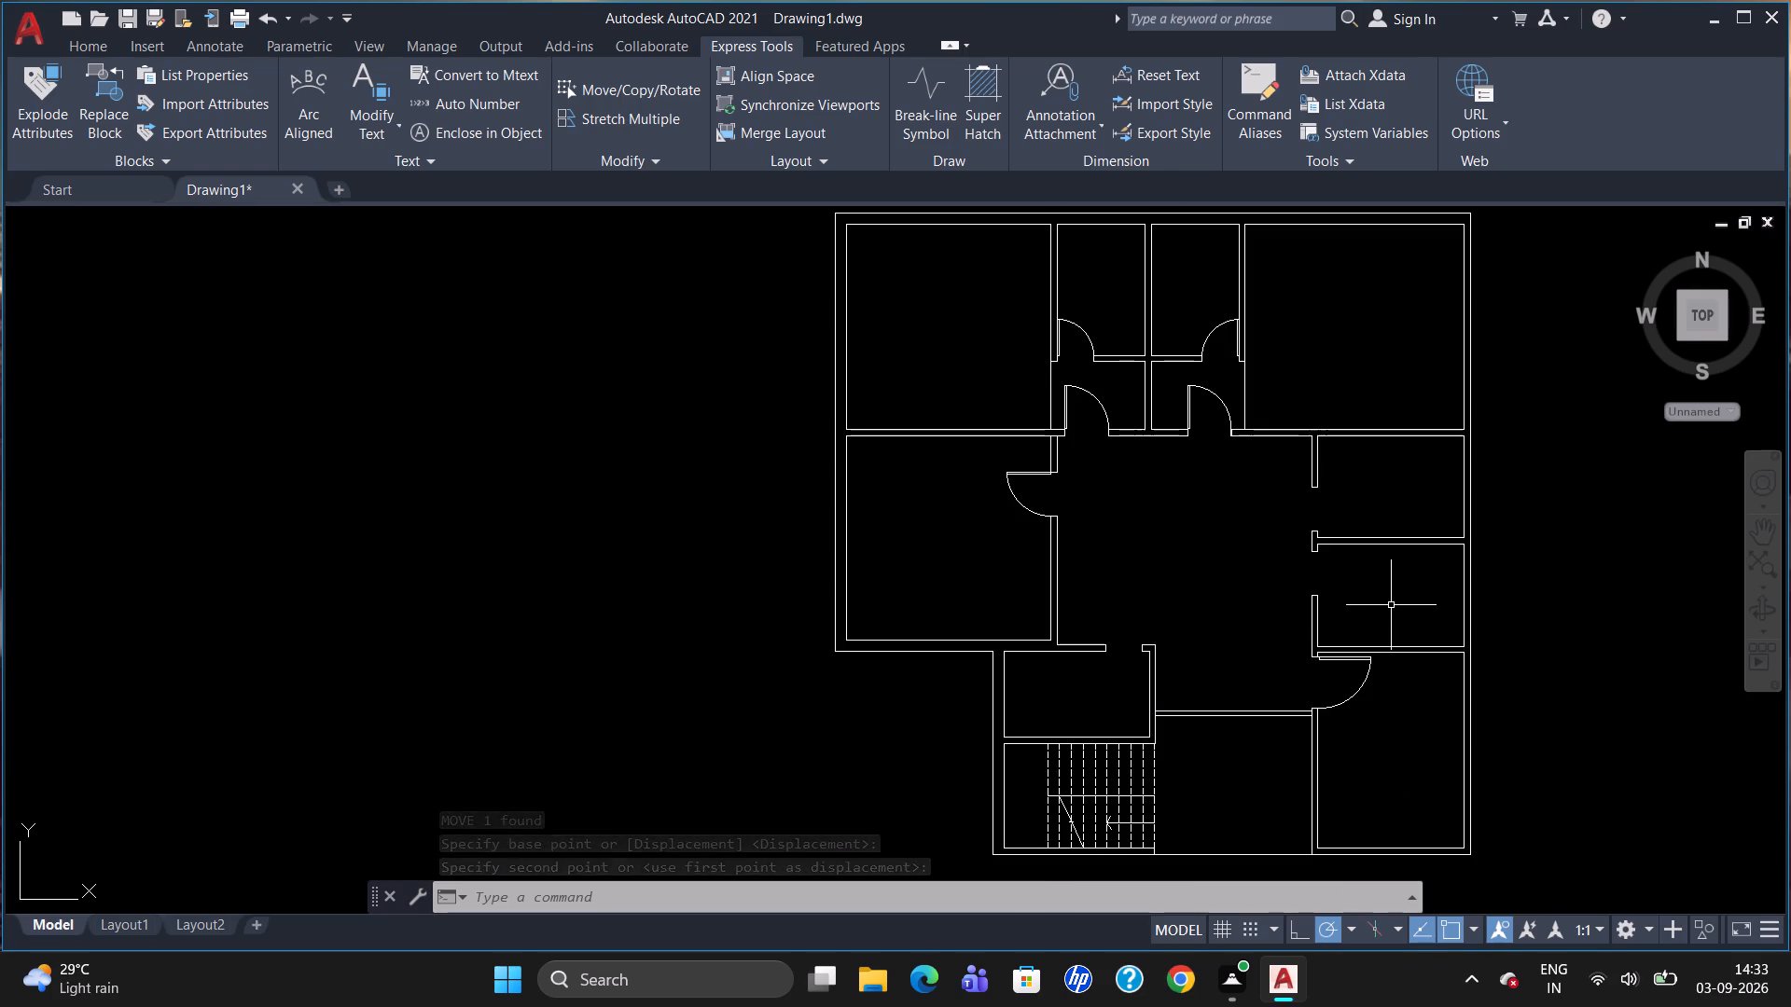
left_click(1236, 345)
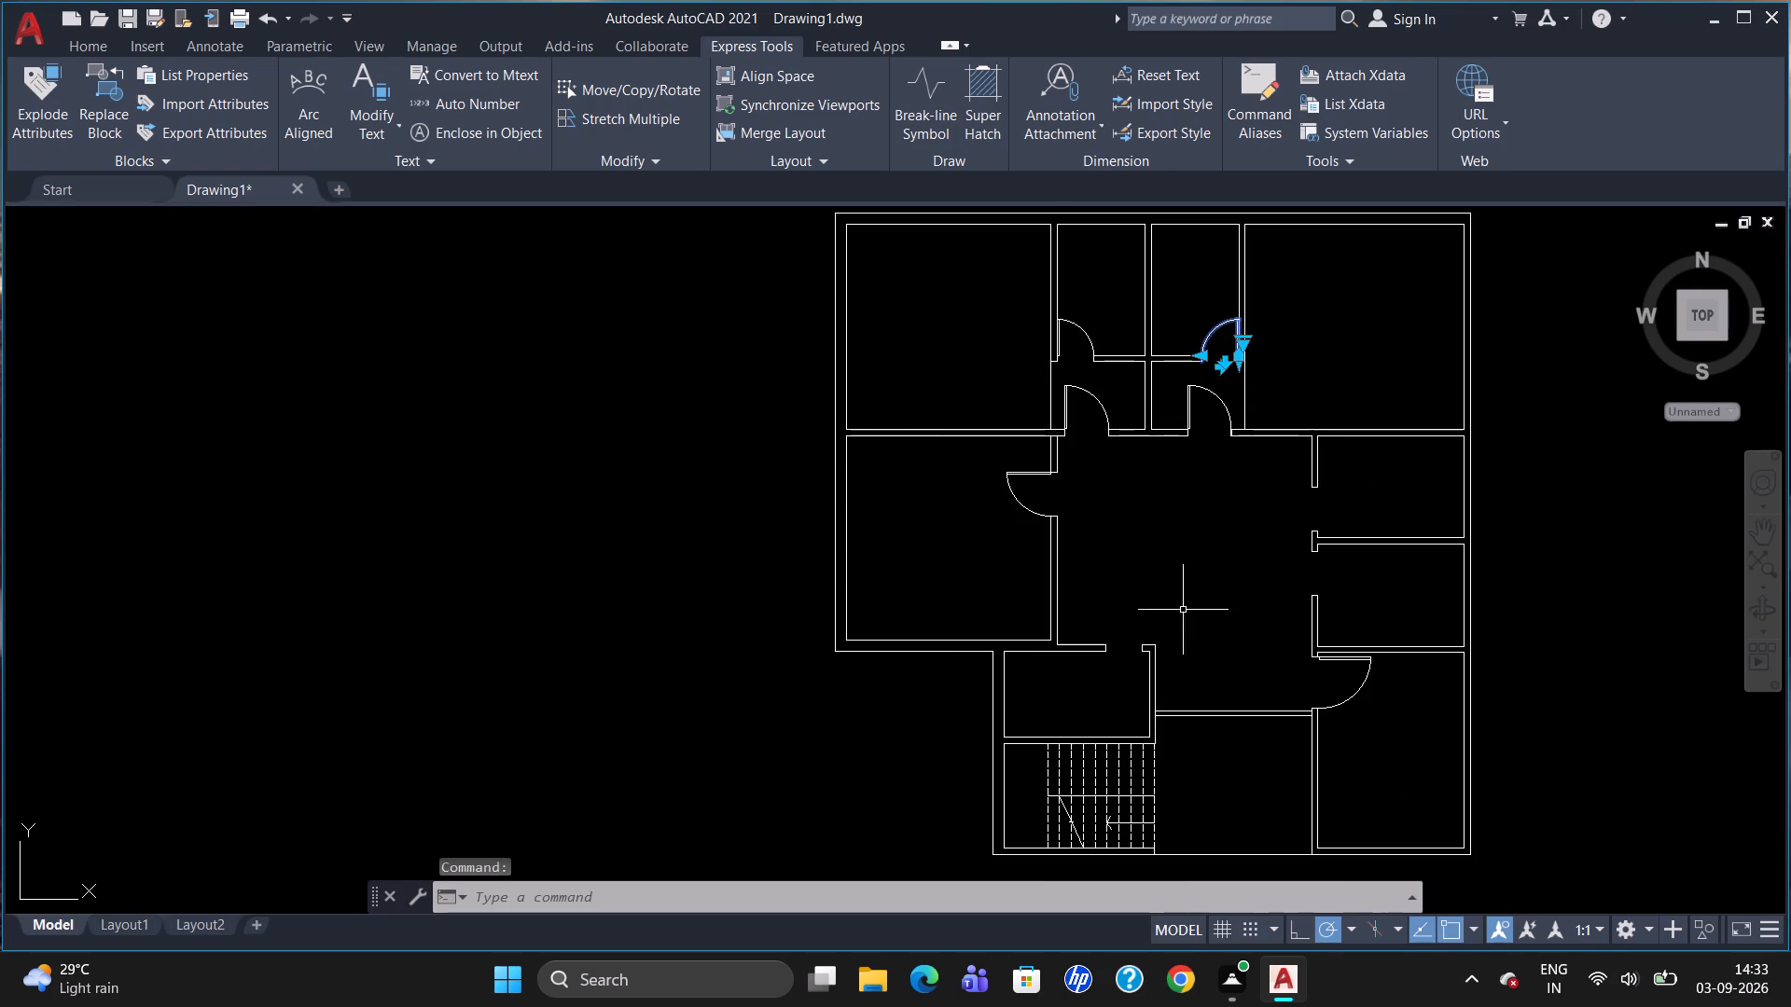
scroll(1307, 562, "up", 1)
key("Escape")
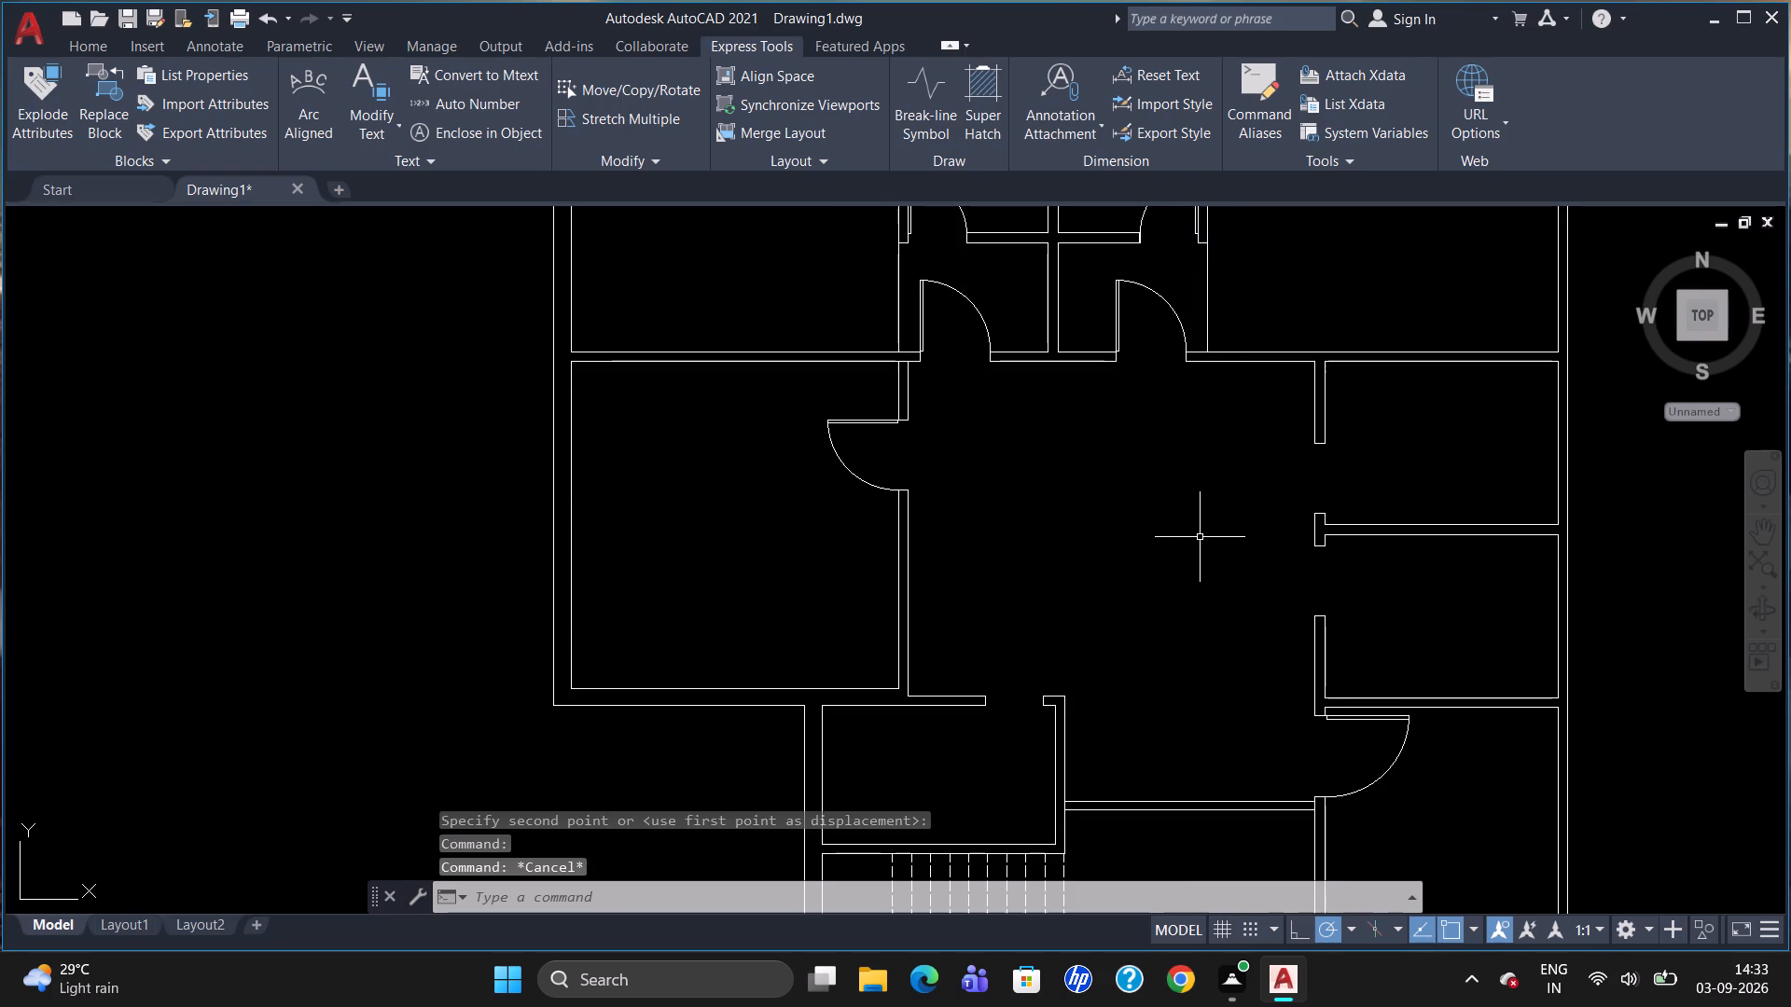
Copy the middle-left room's door into the open space of the central hall.
left_click(889, 423)
key("c")
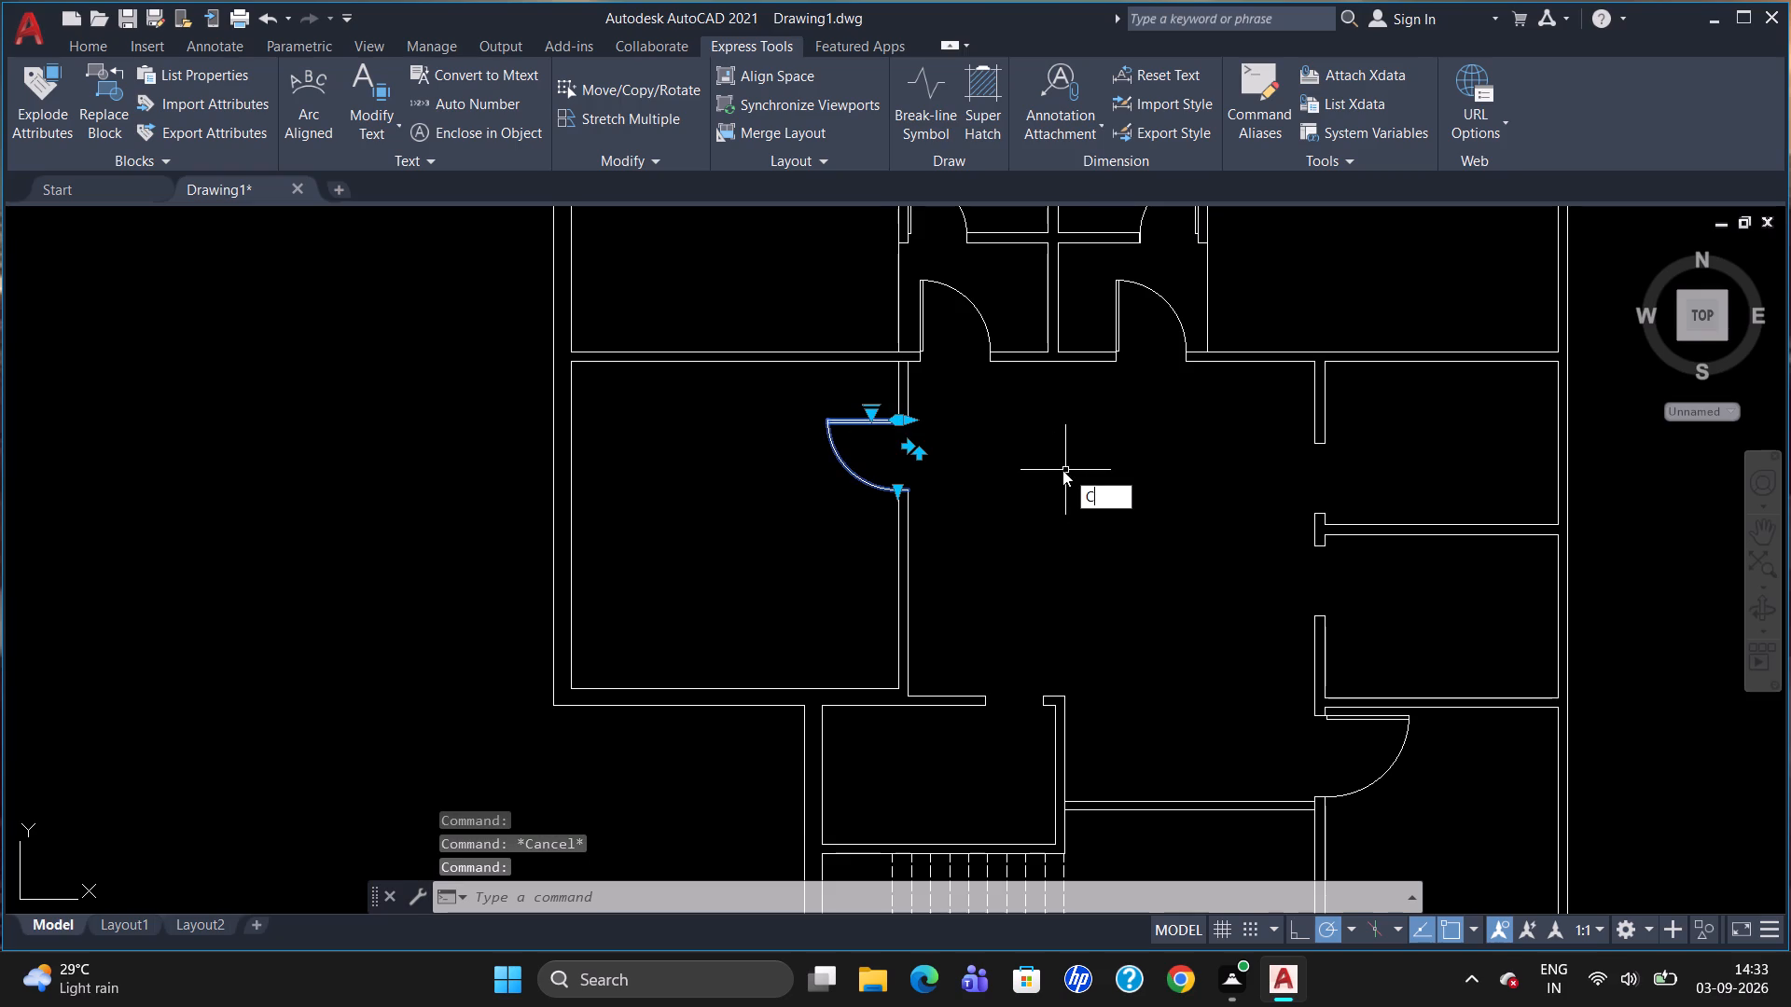
key("o")
key("Return")
left_click_drag(899, 420, 909, 422)
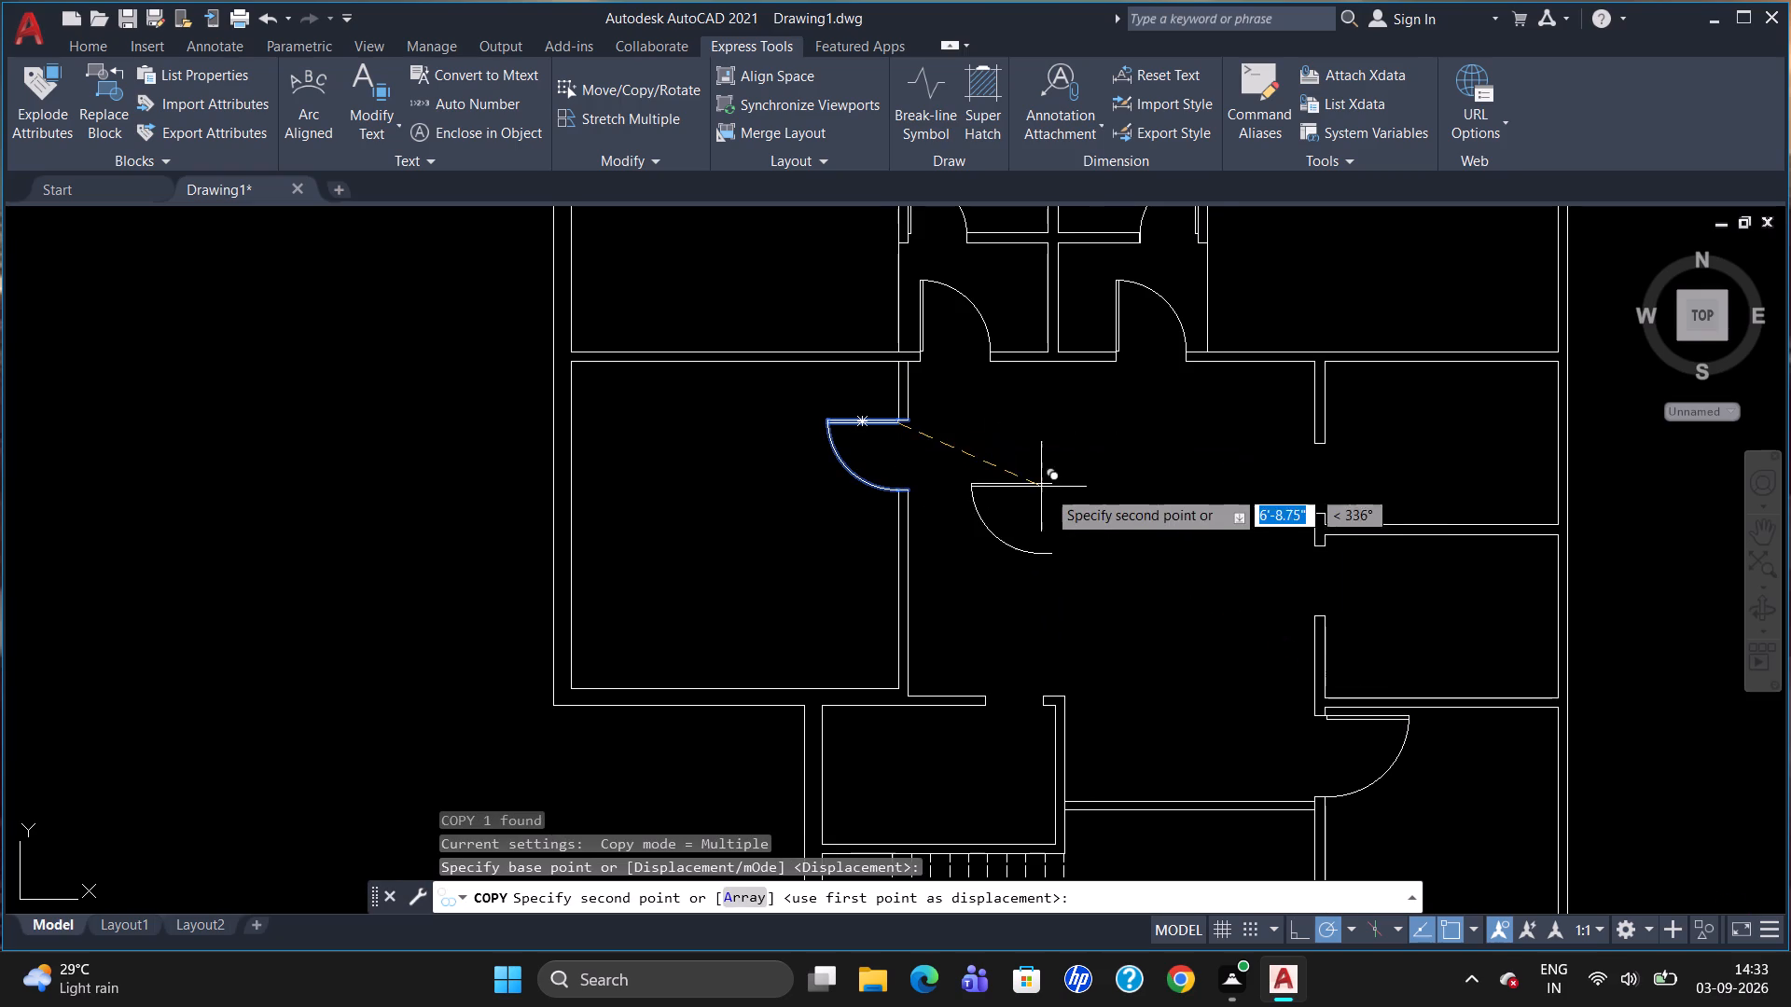
left_click(1059, 492)
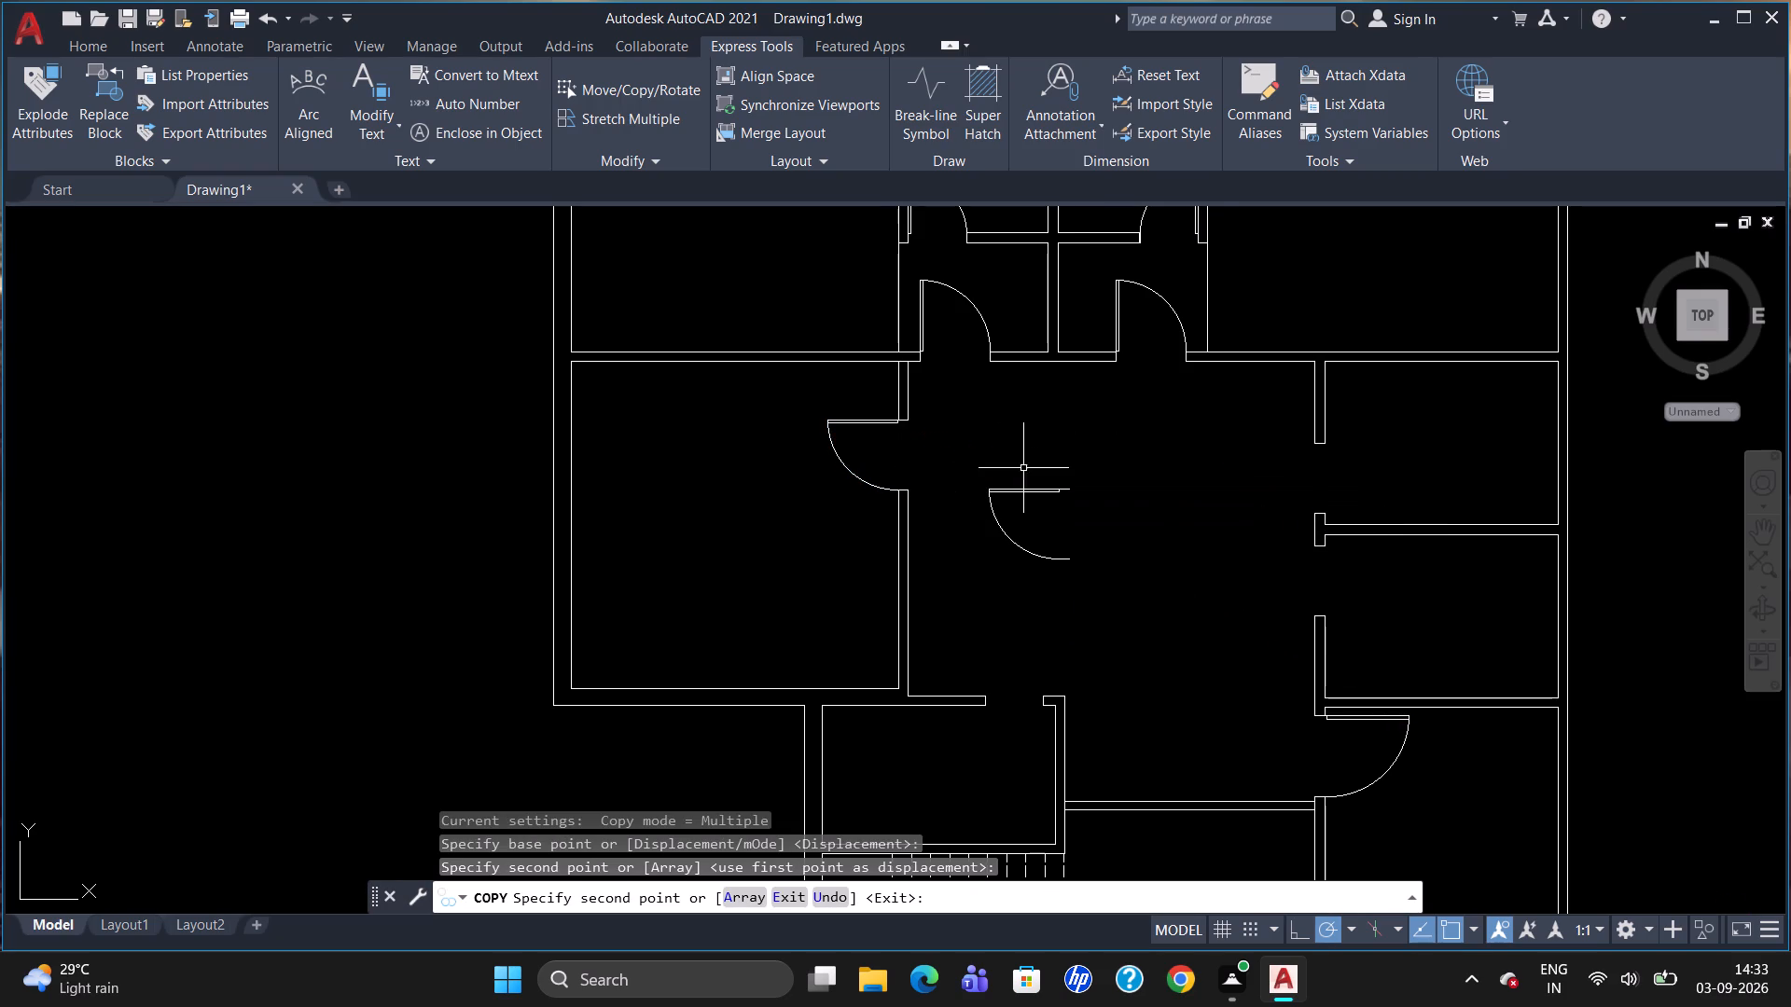
key("Escape")
Rotate the door copy in the central hall half a turn about its hinge end.
left_click(1052, 490)
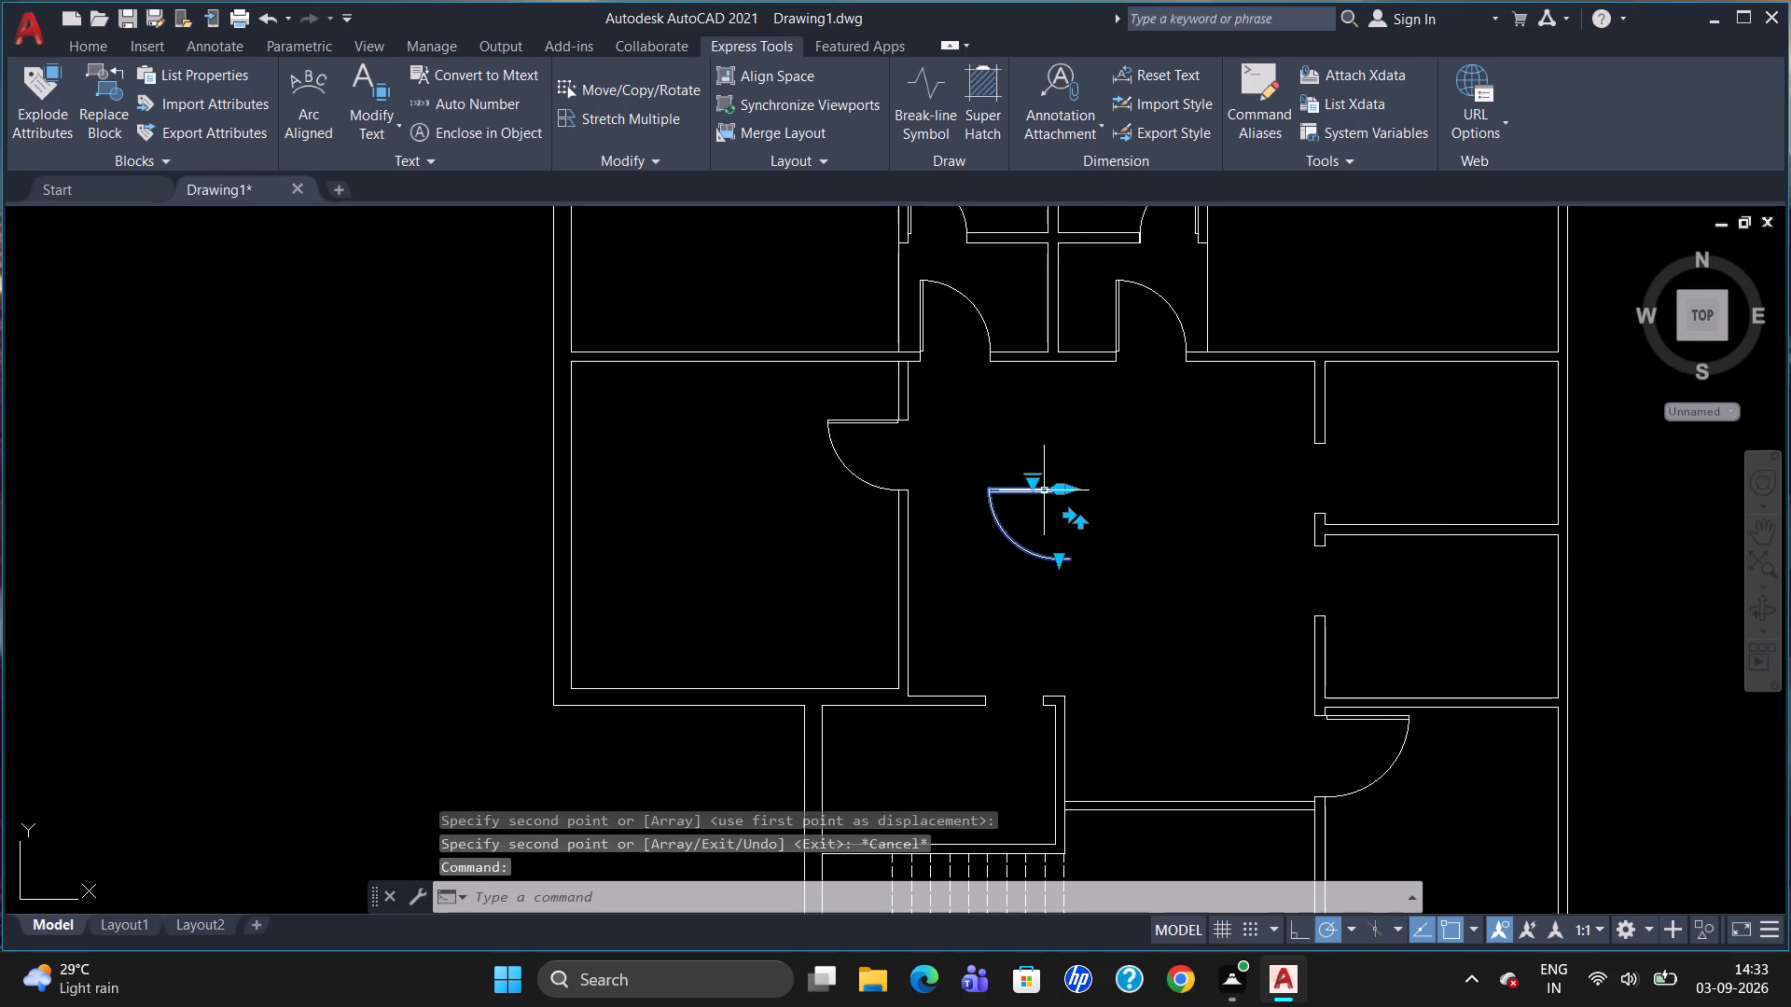
type("RO")
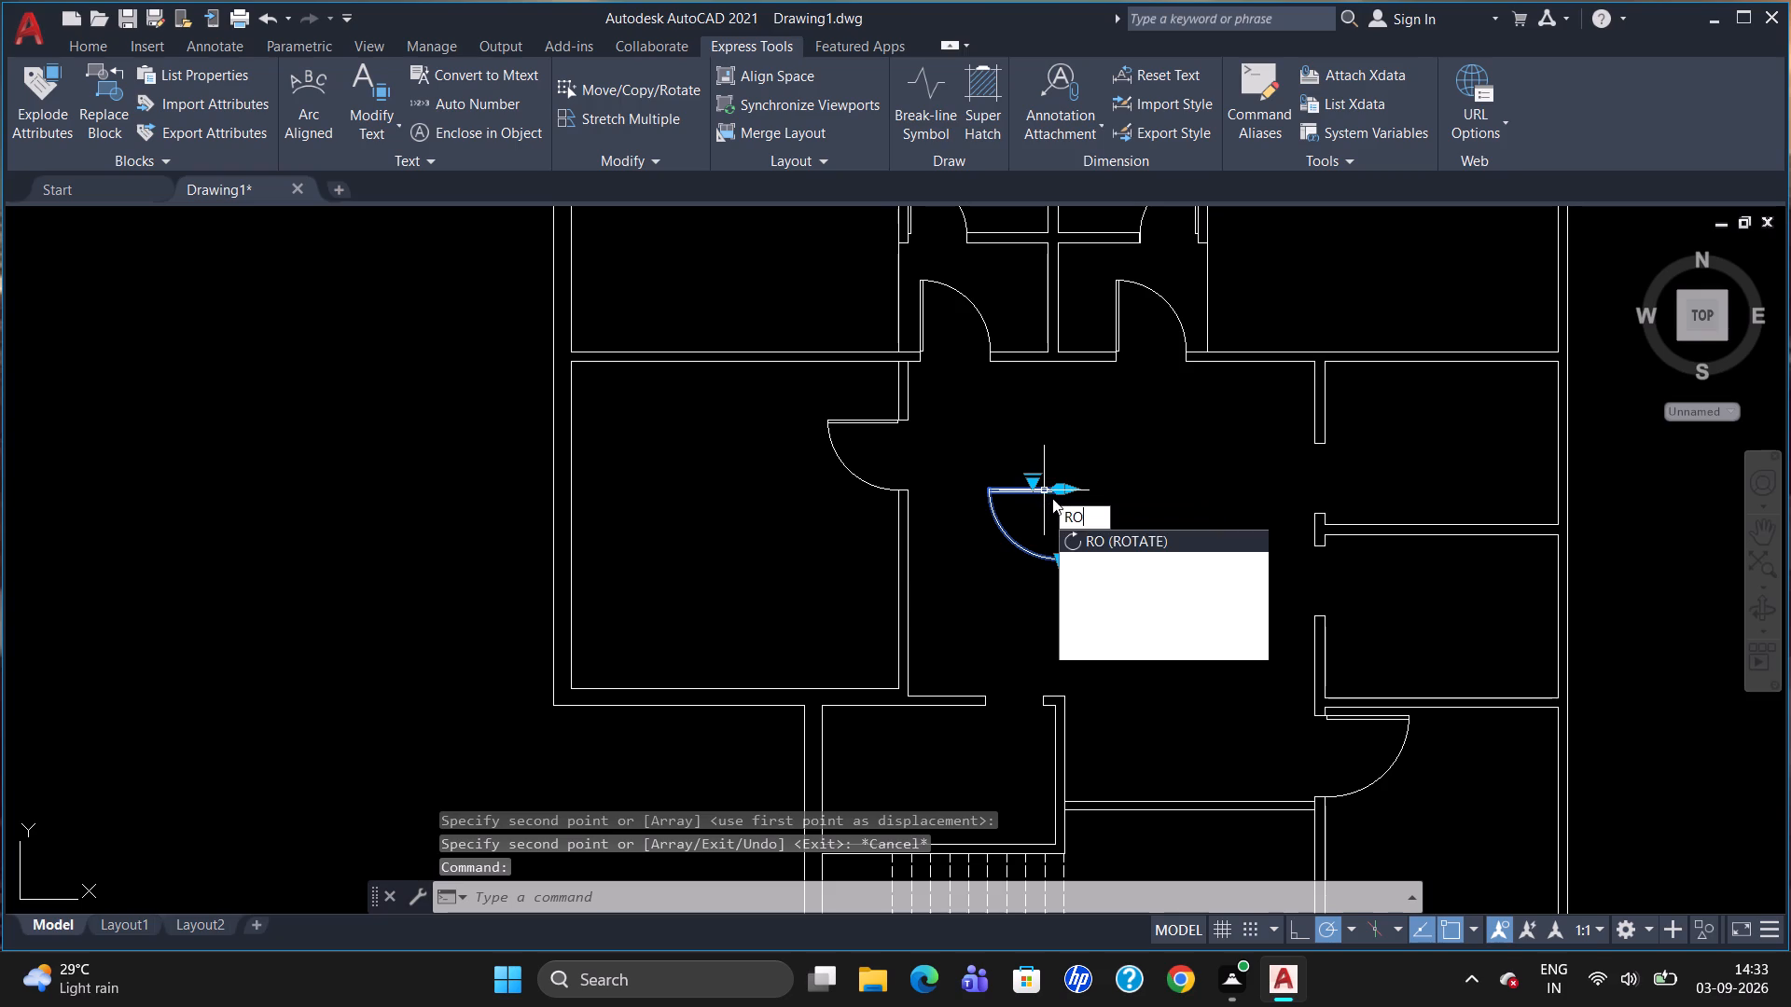
key("Return")
left_click(1073, 495)
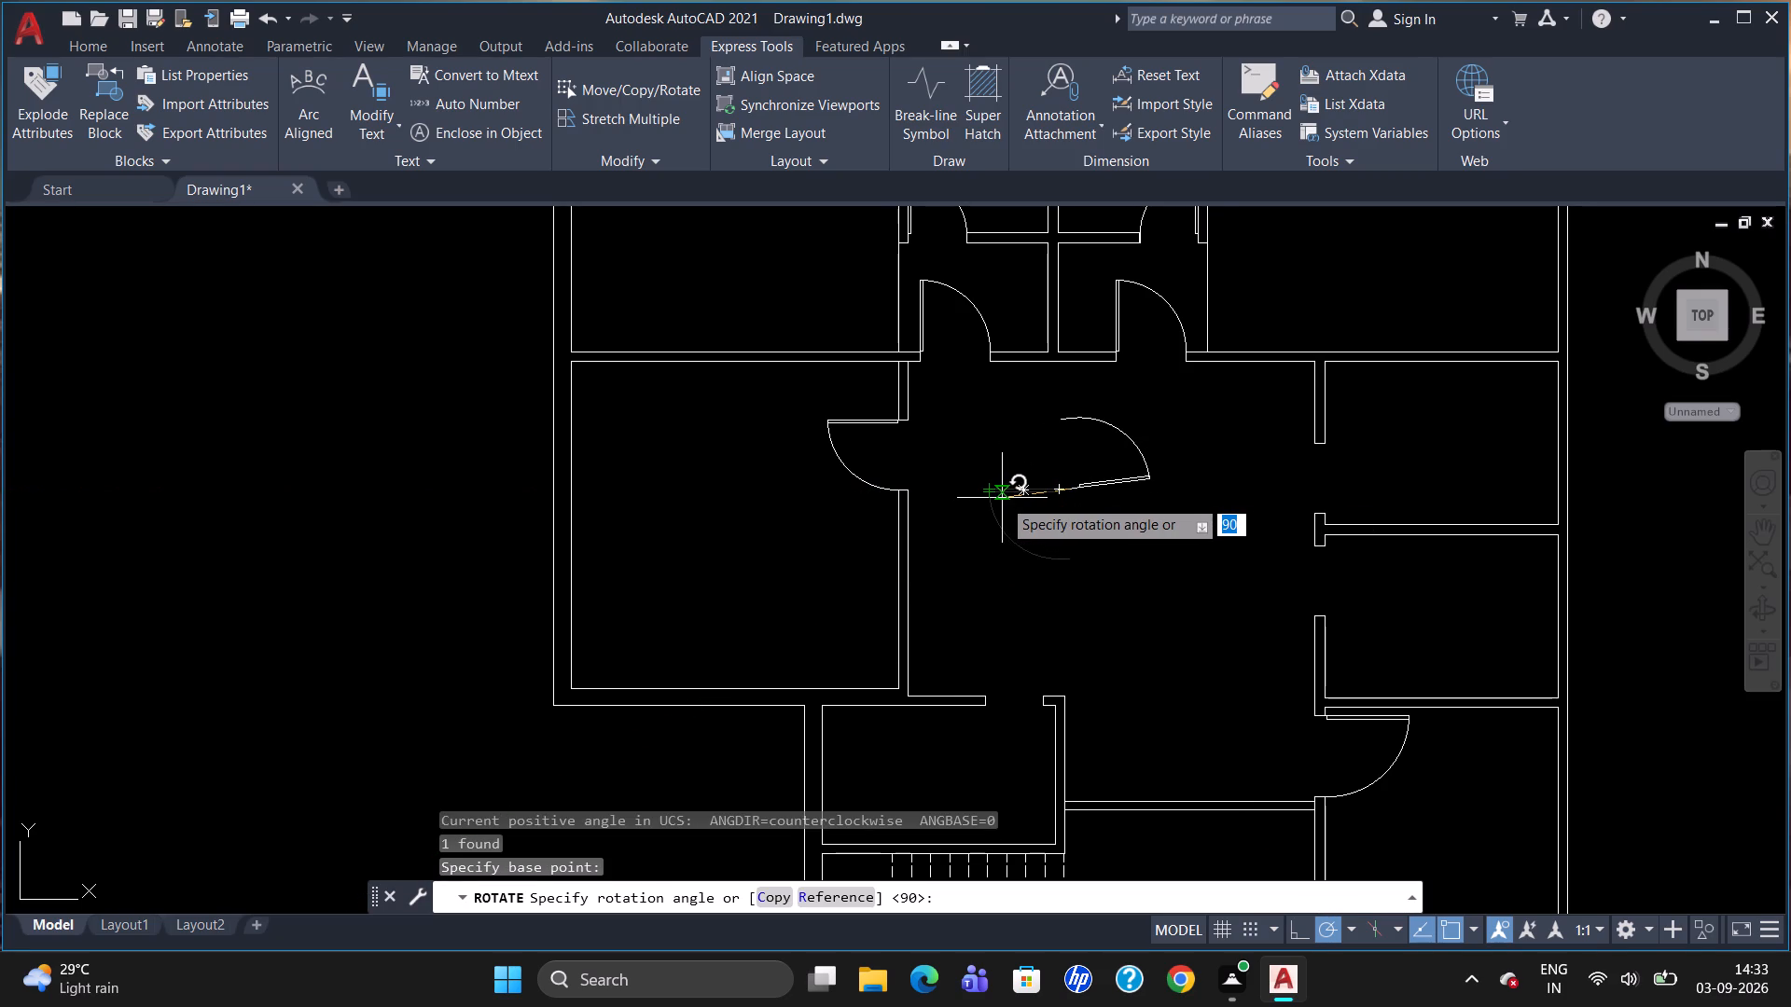
scroll(1006, 490, "up", 1)
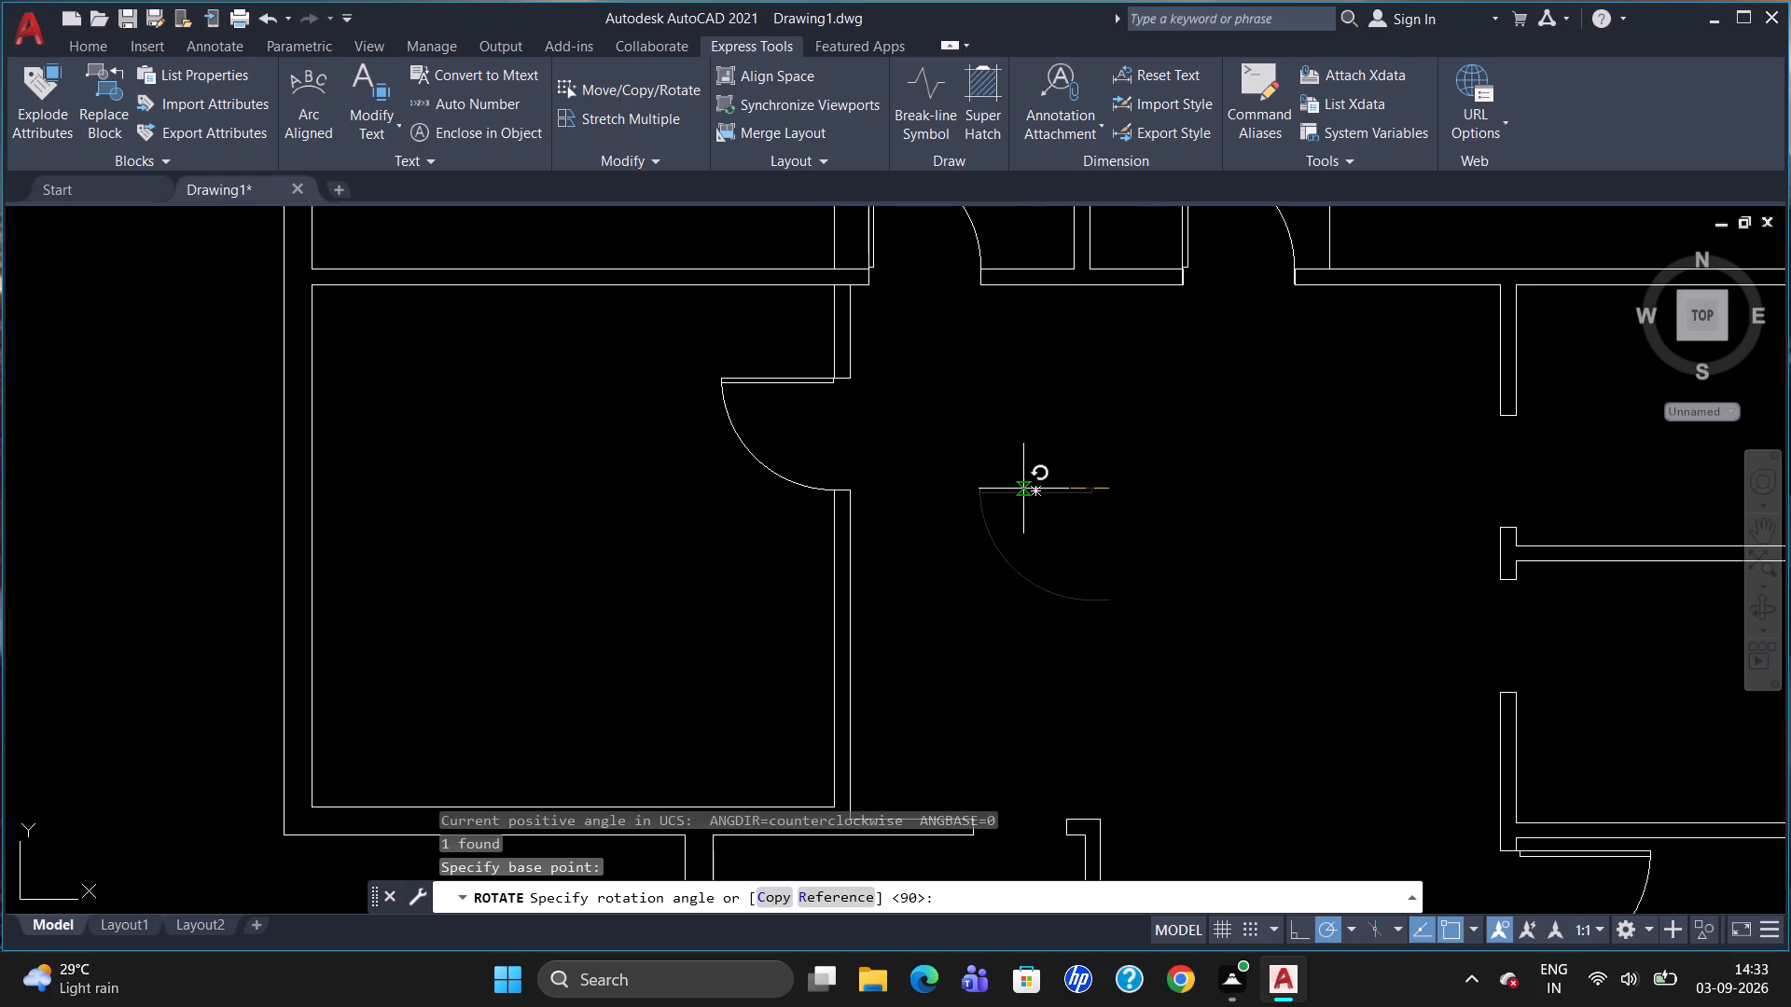
left_click(1024, 488)
Move the rotated door by its hinge corner onto the hall-side wall corner below the upper middle-right room's opening.
left_click(1126, 487)
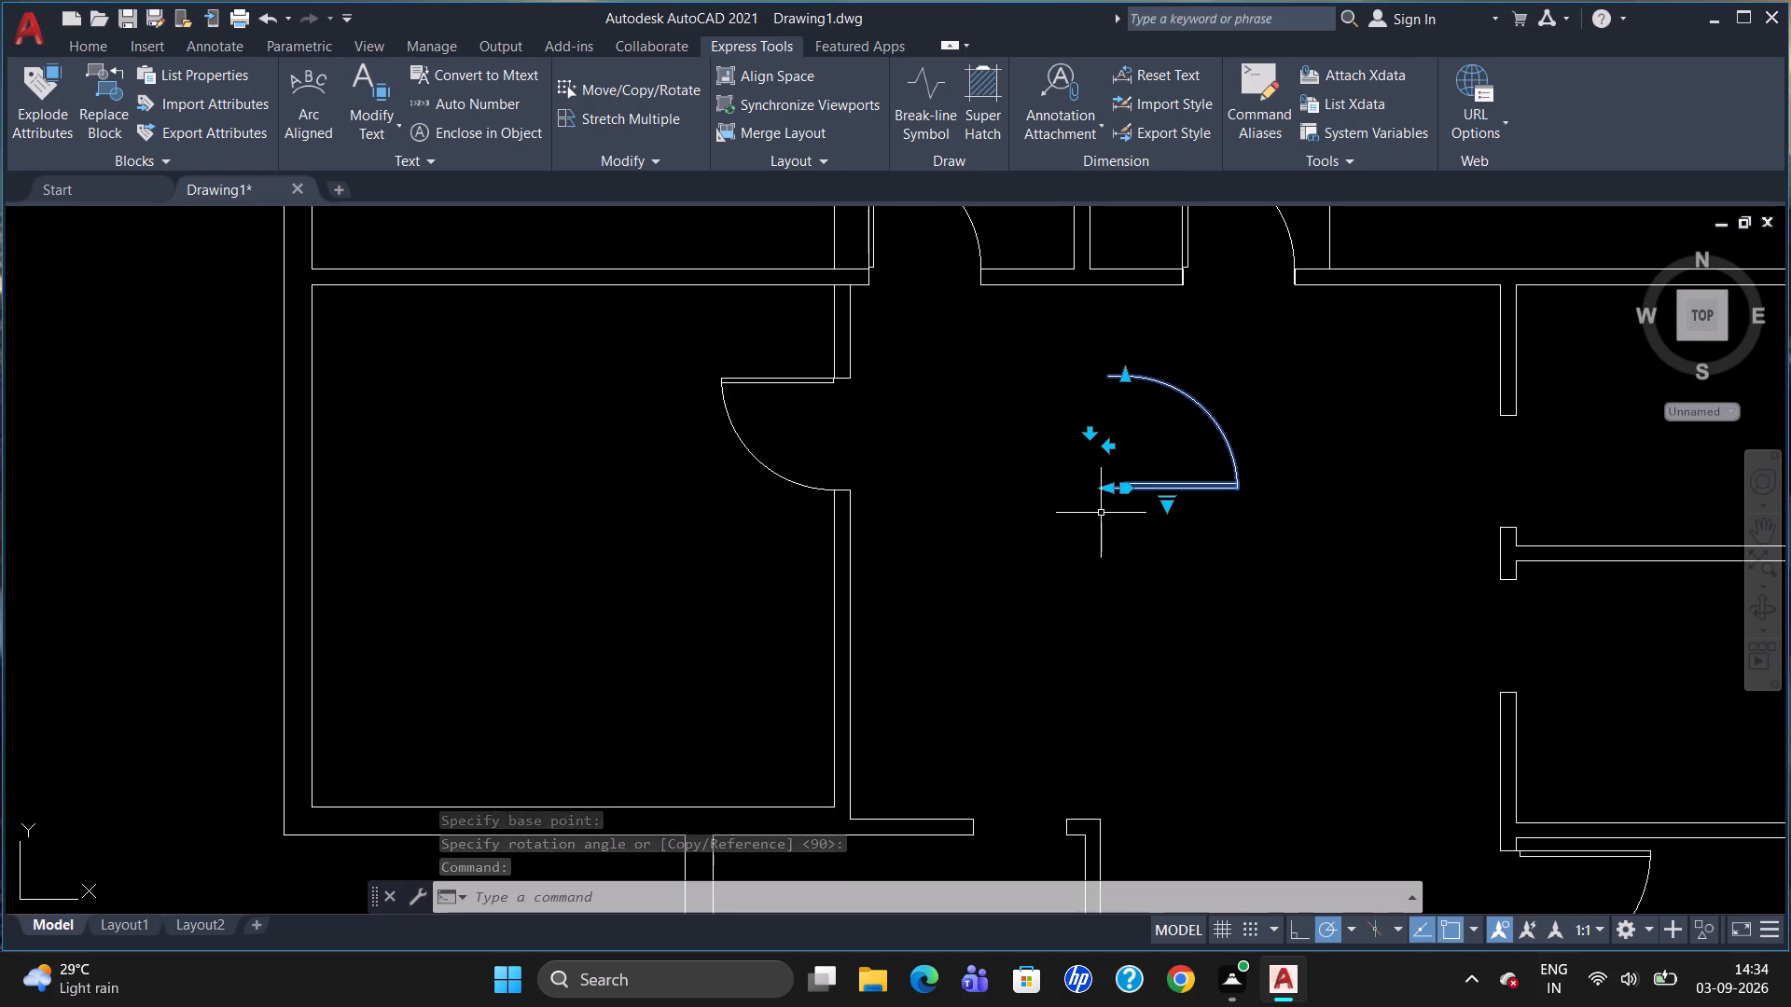
key("m")
key("Return")
left_click(1103, 493)
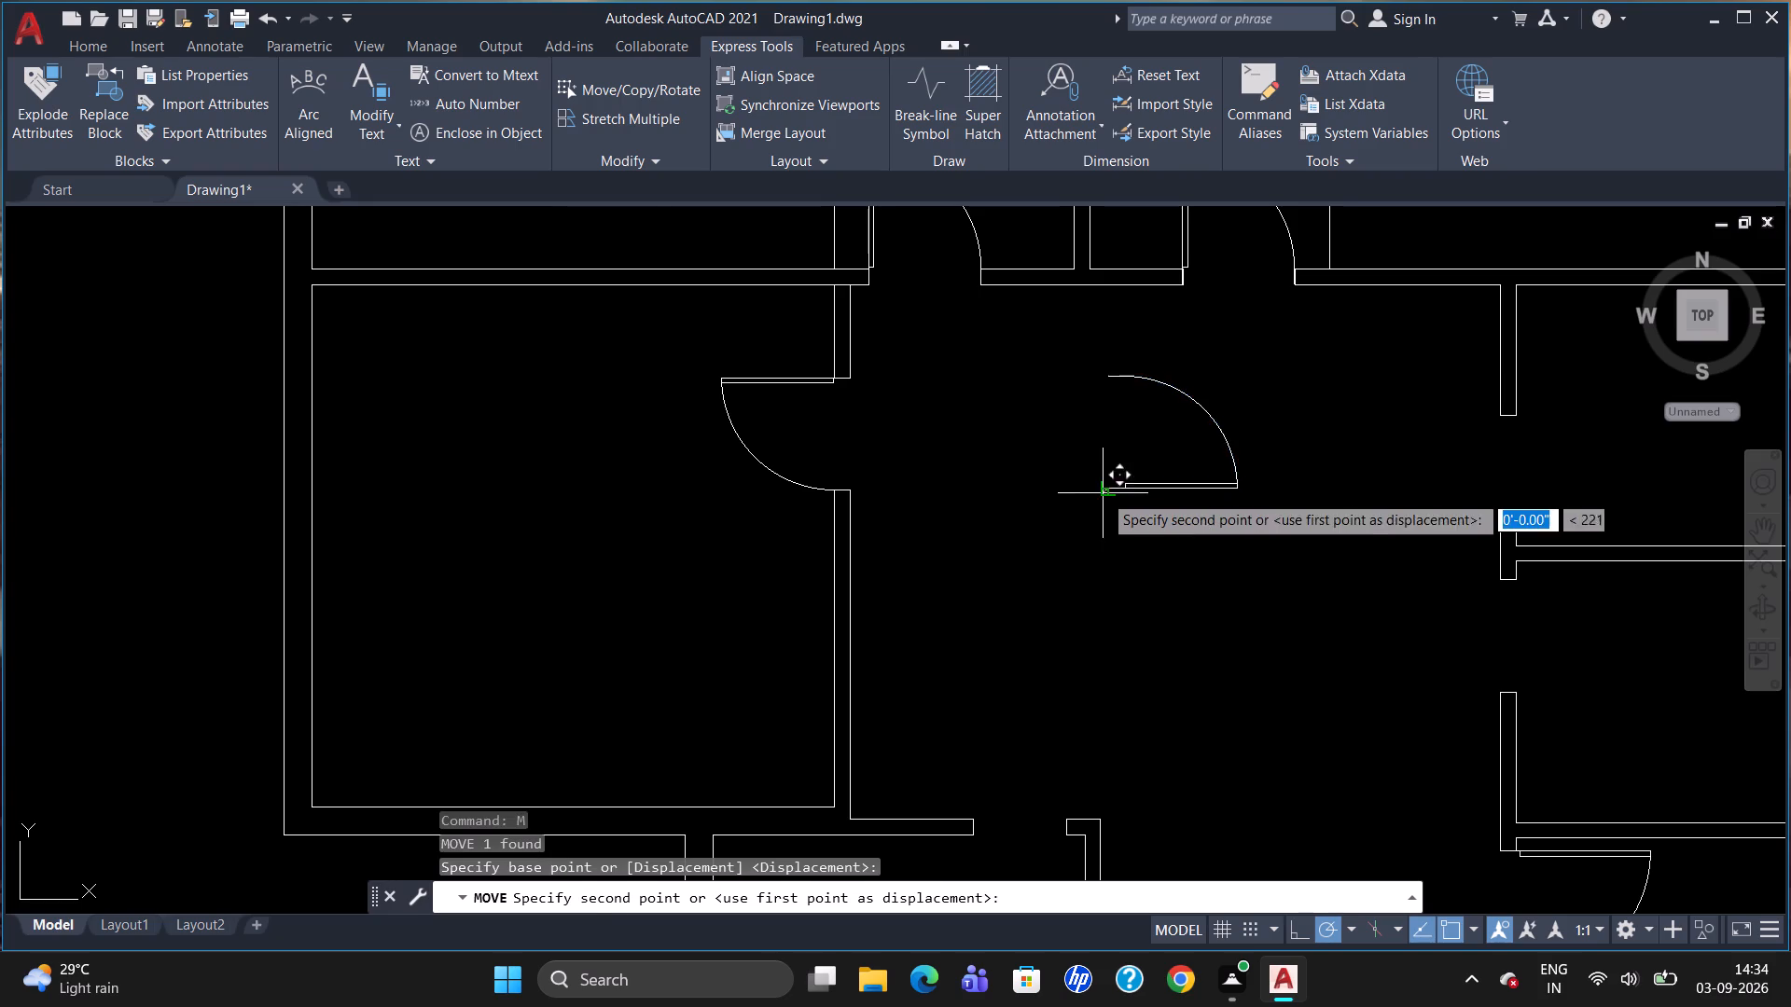
scroll(1499, 504, "up", 2)
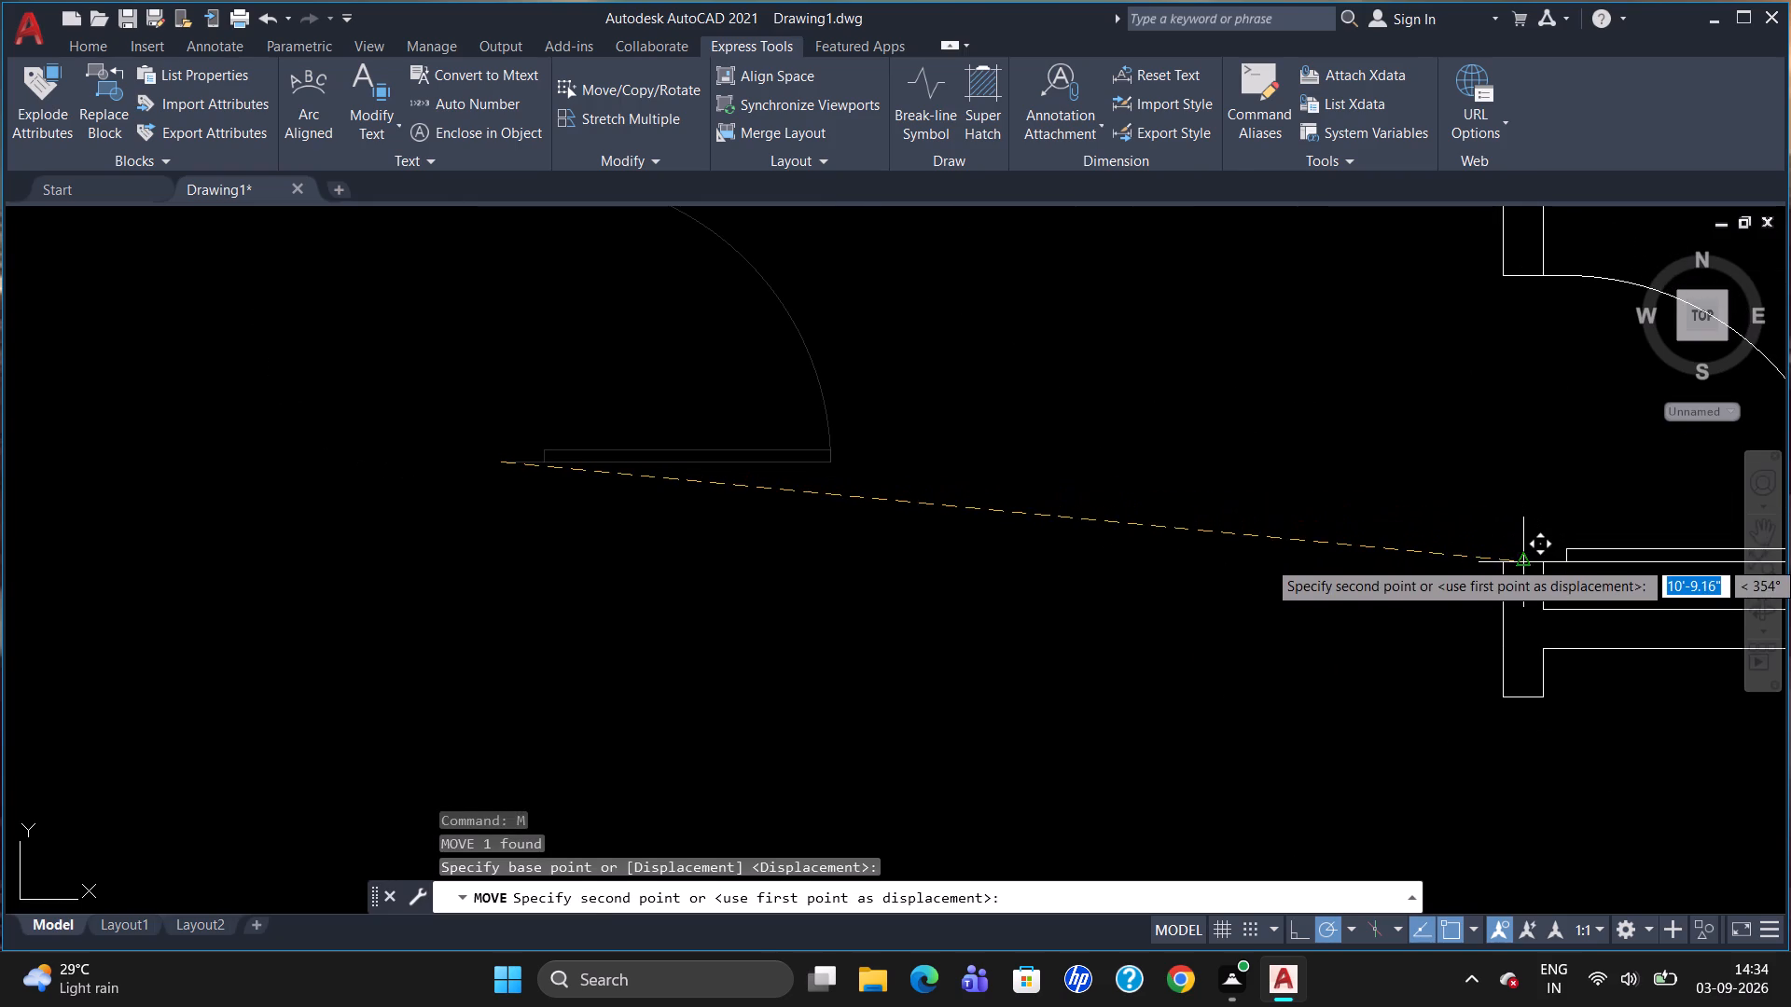
left_click(1512, 561)
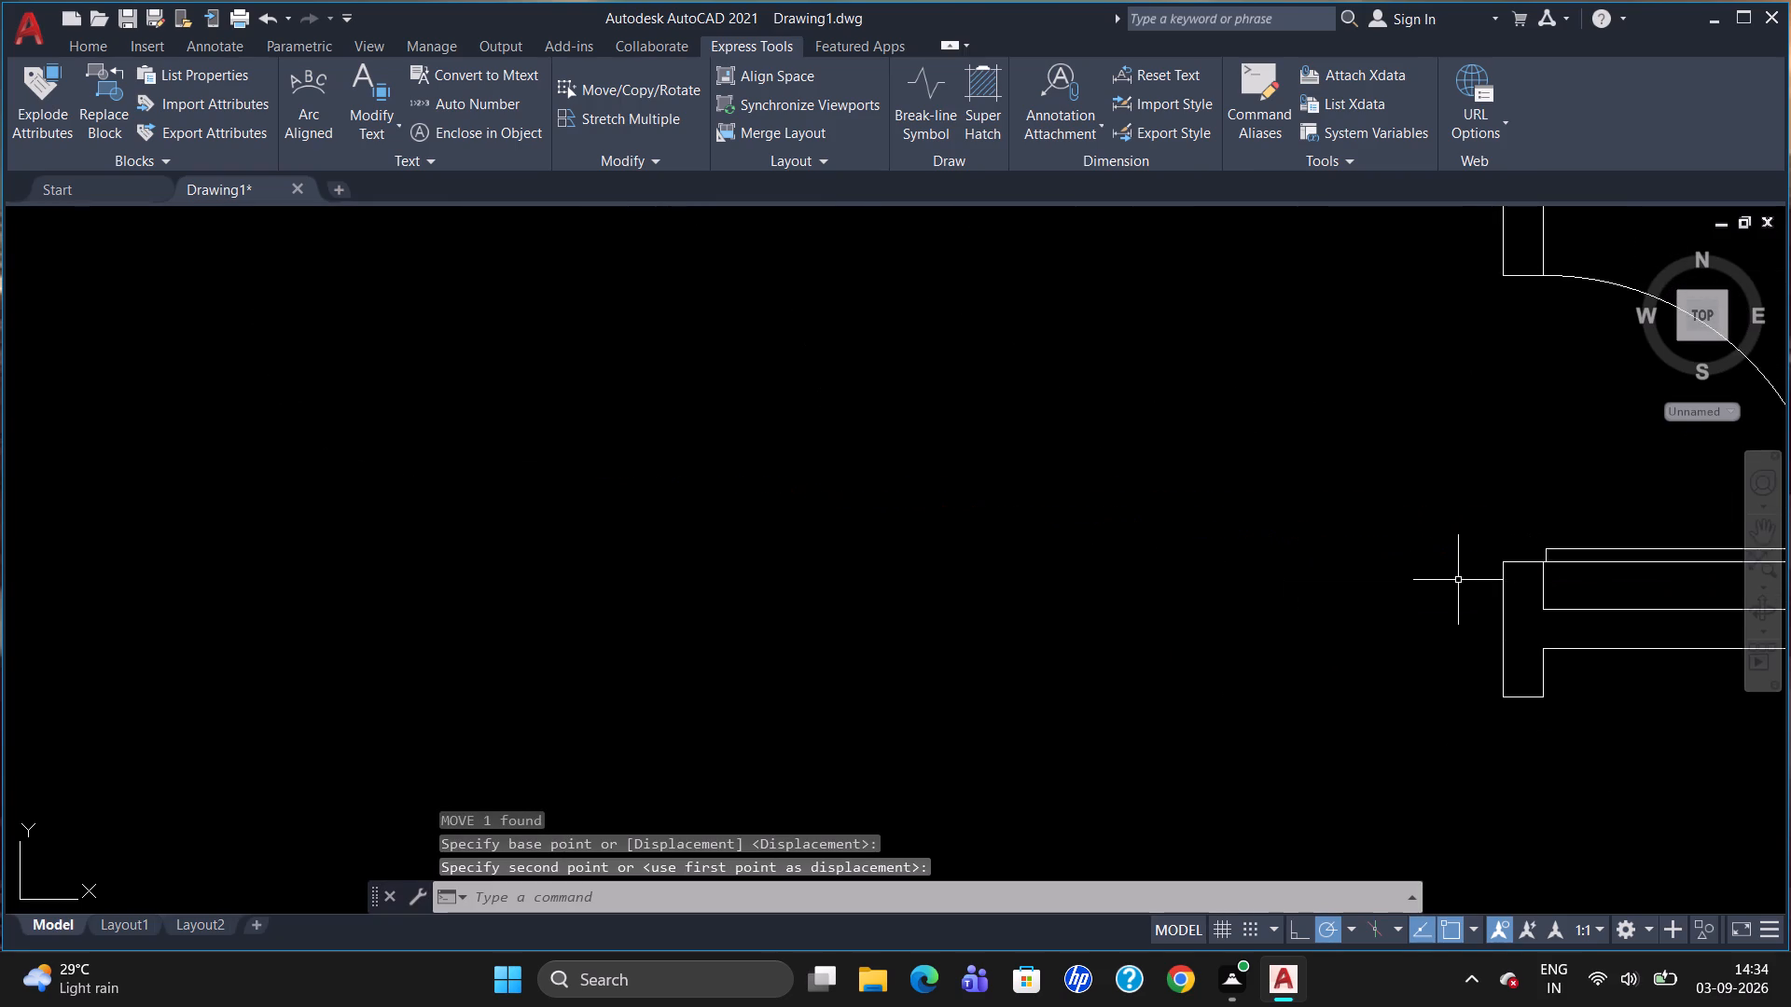
Copy the upper middle-right room's door about 6'-9" back into the central hall.
scroll(1288, 486, "down", 2)
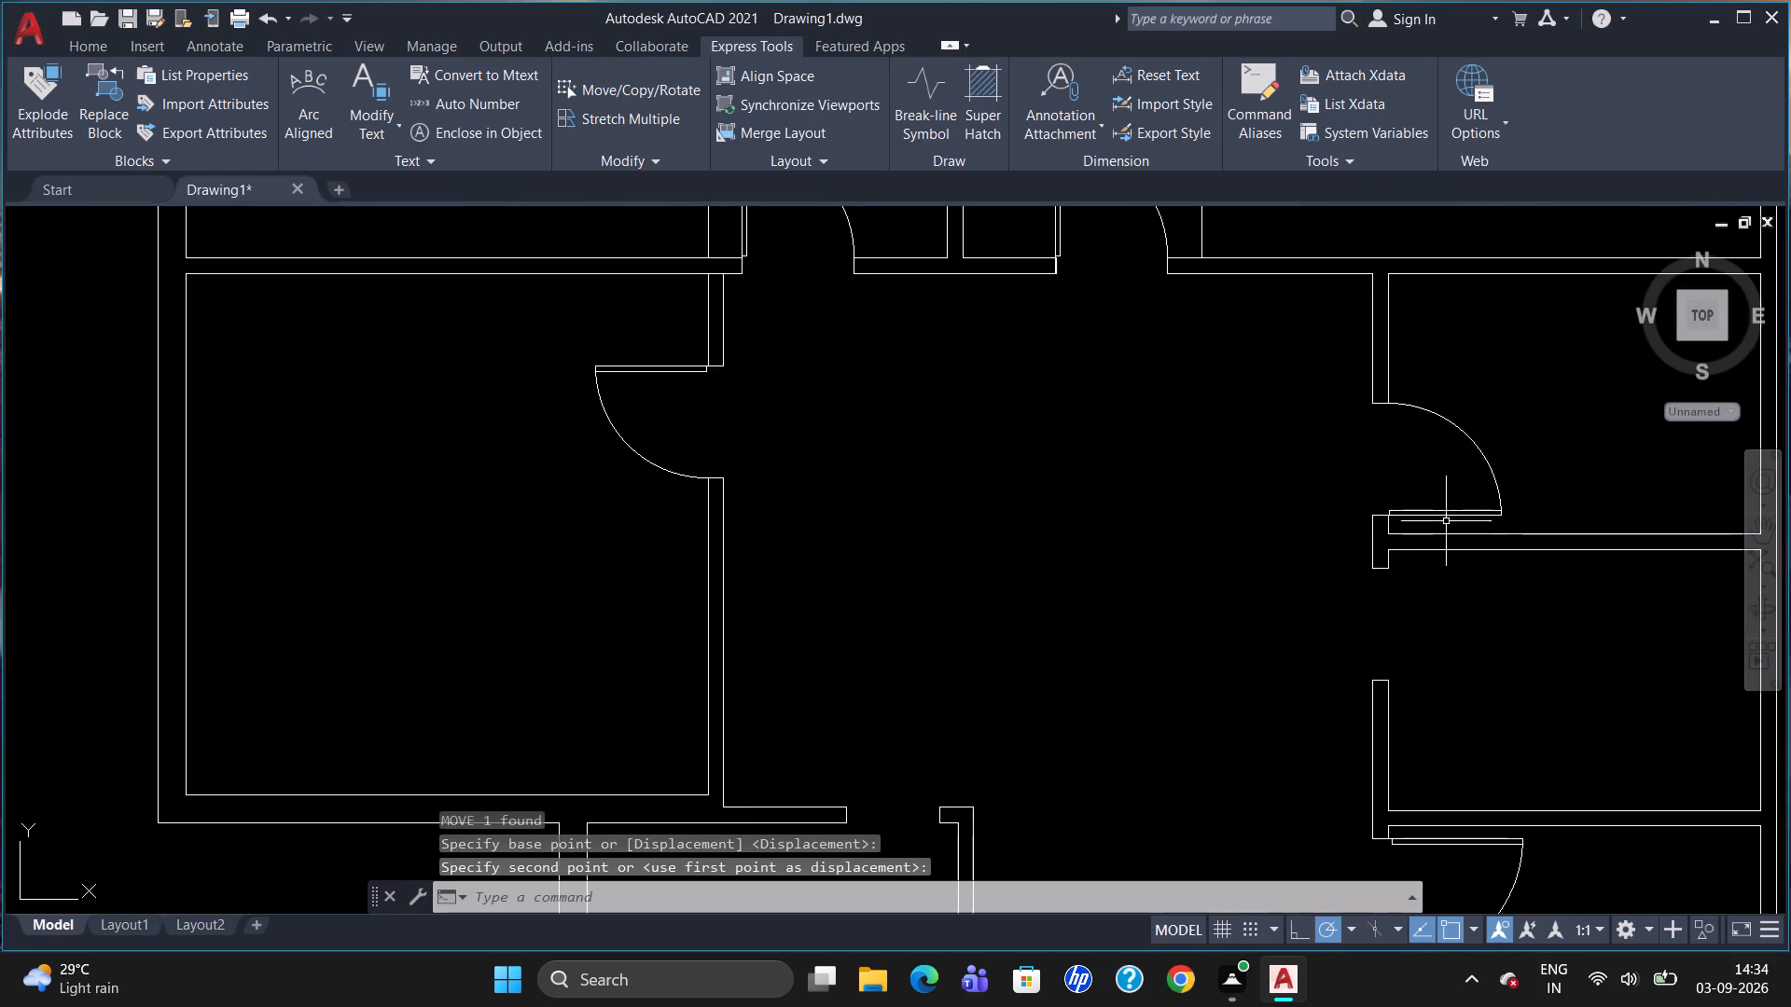
left_click(1447, 510)
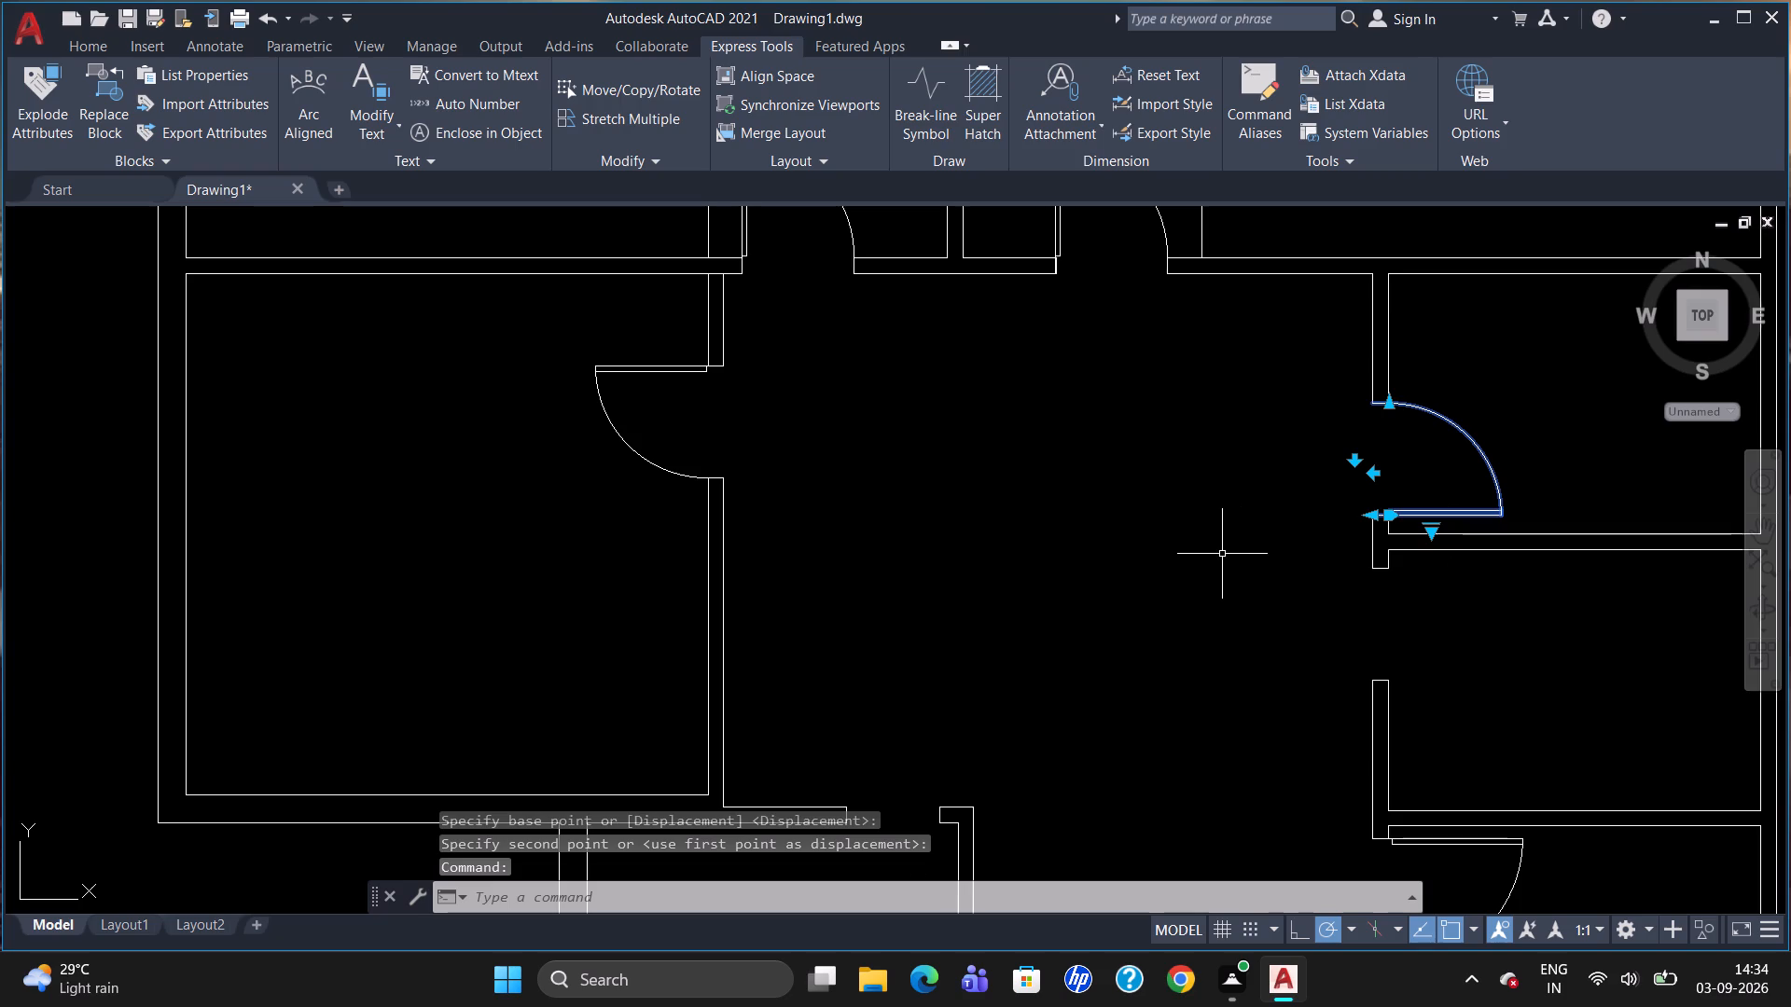
type("CO")
key("Return")
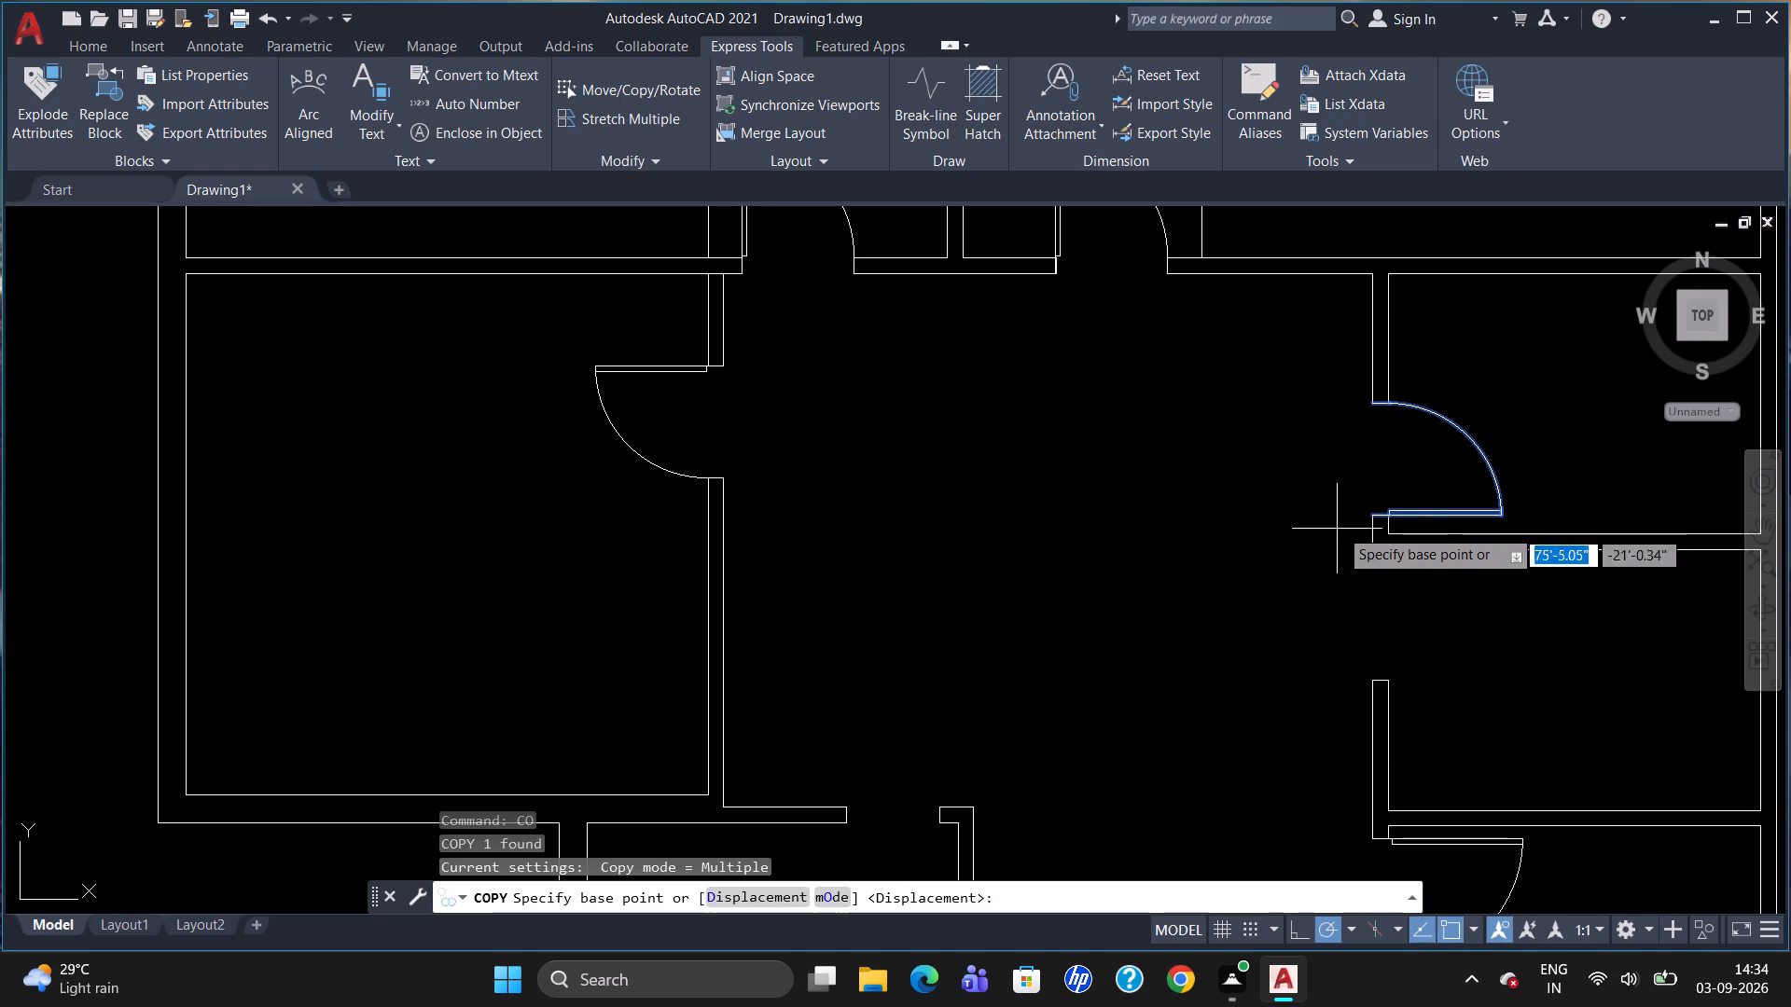
left_click(1379, 513)
left_click(1145, 579)
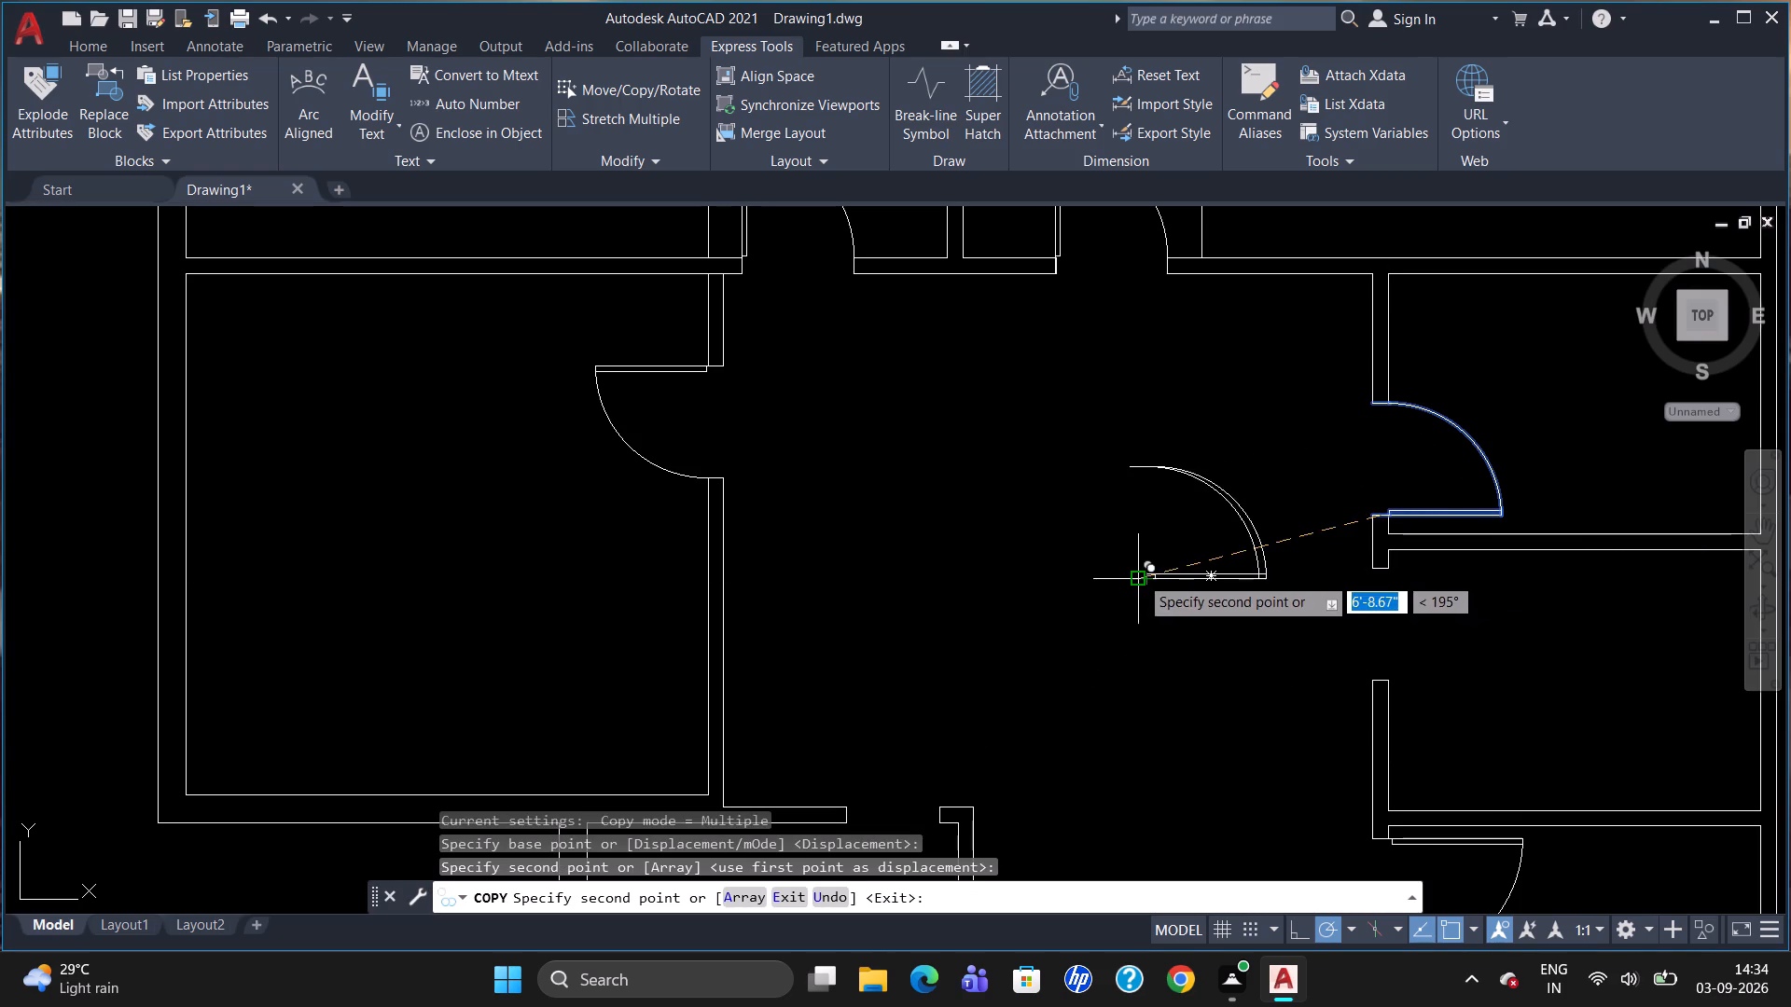
key("Escape")
Mirror the door copy in the central hall across a horizontal line below it, erasing the source door.
type("MI")
key("Return")
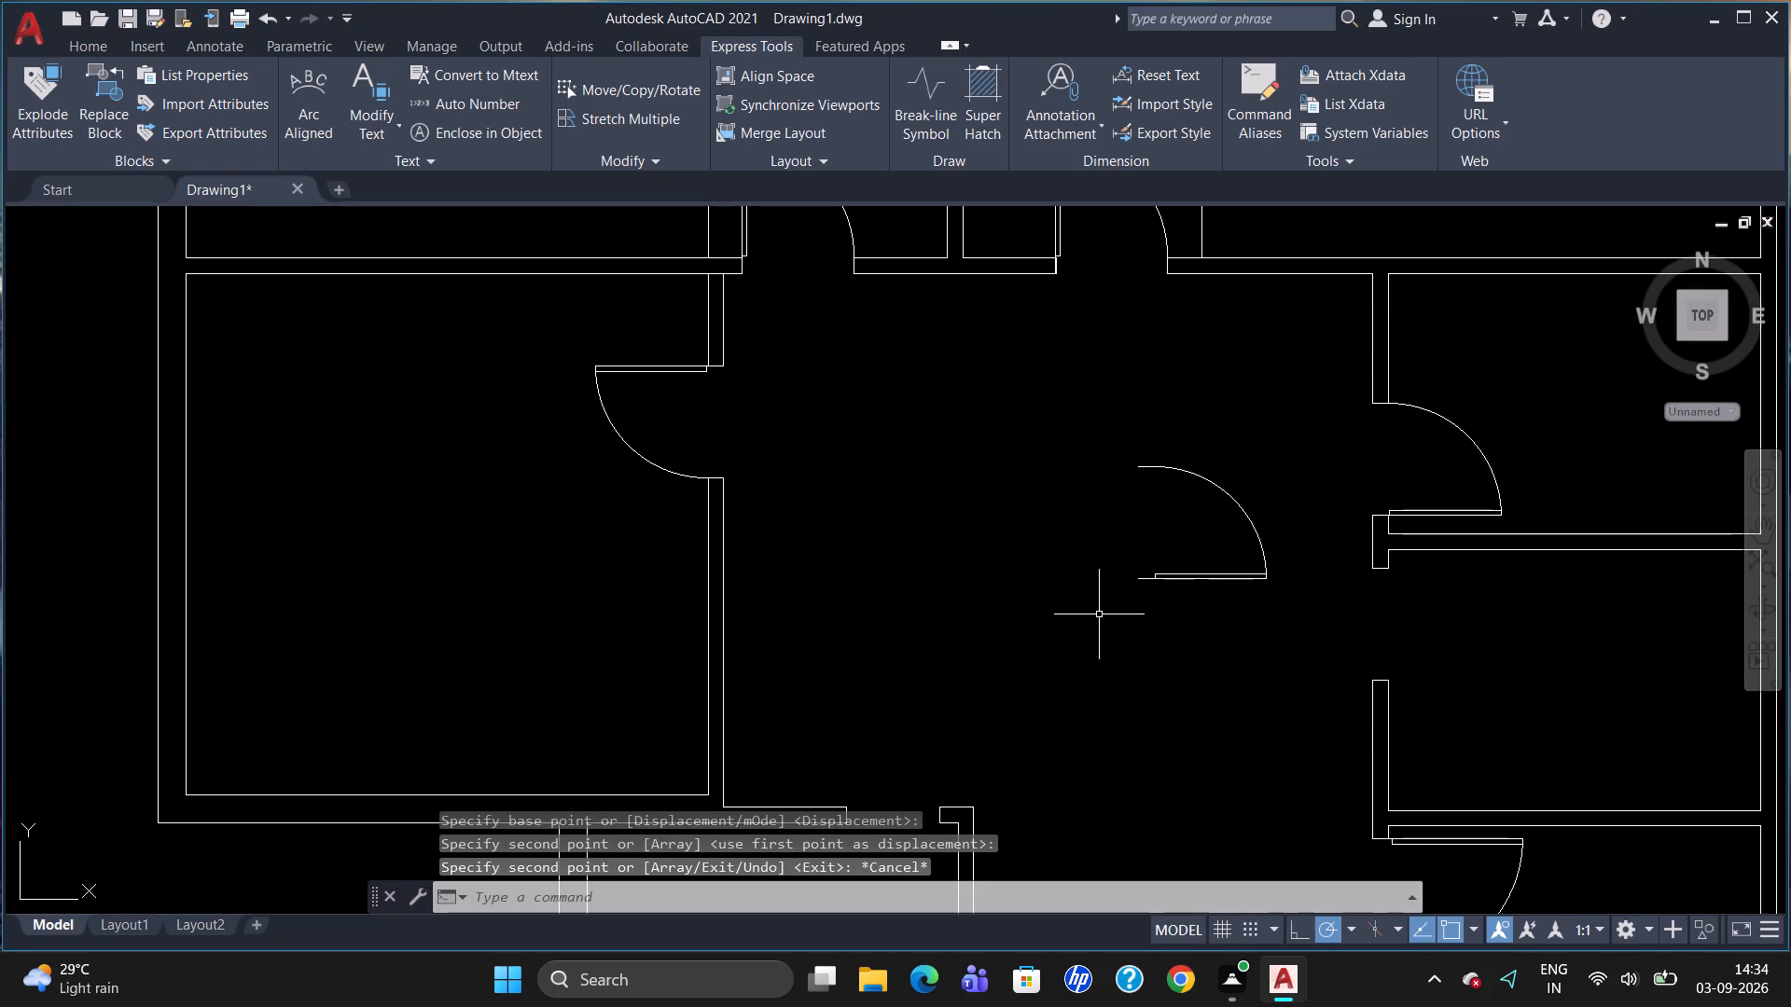
left_click(1160, 575)
key("Return")
left_click(1051, 620)
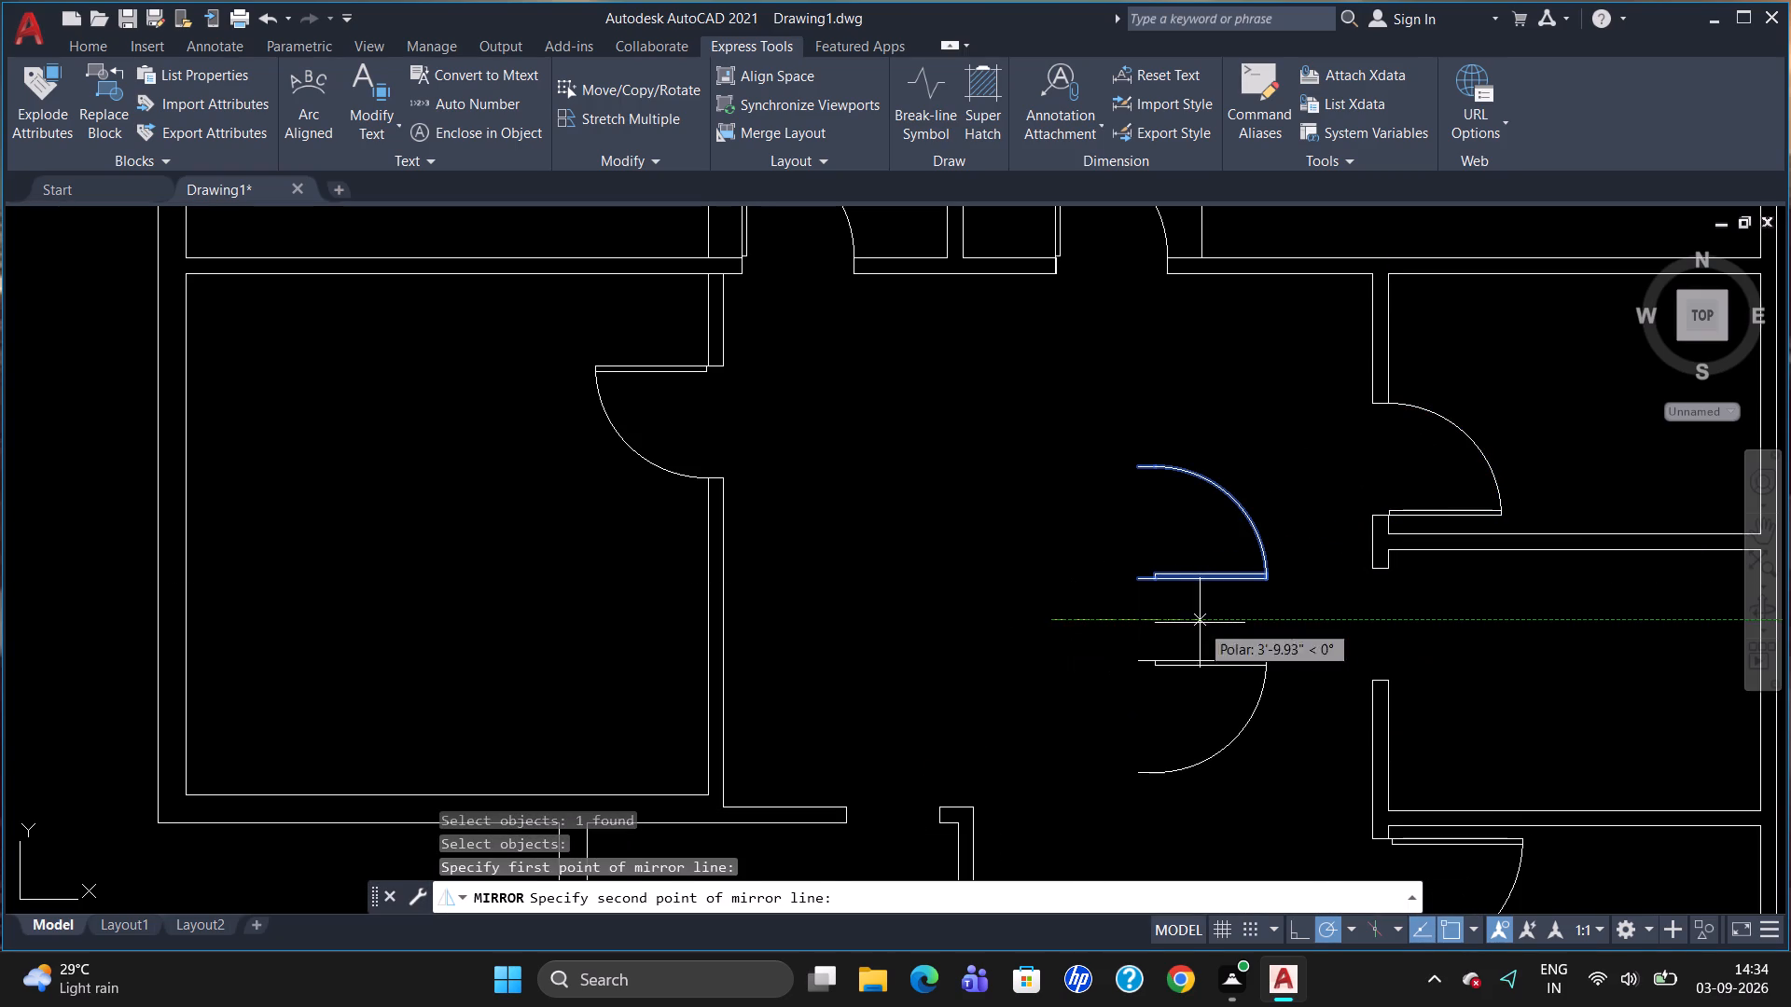
left_click(1302, 616)
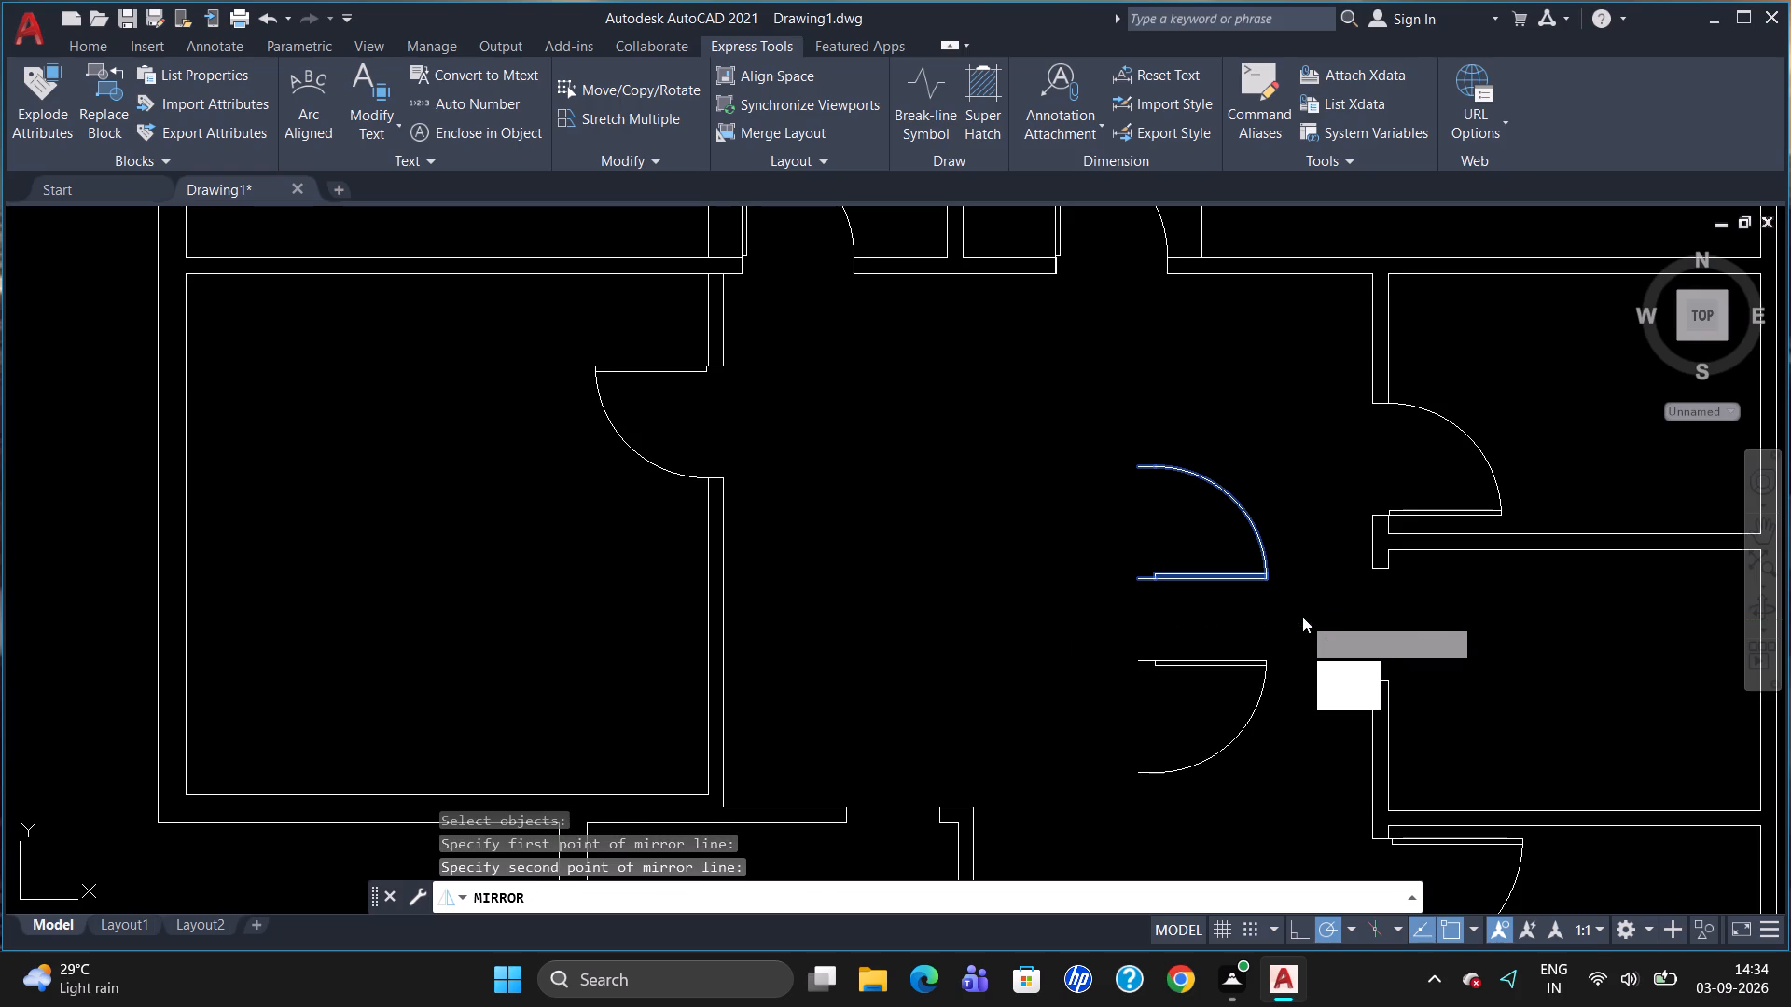
left_click_drag(1332, 669, 1302, 616)
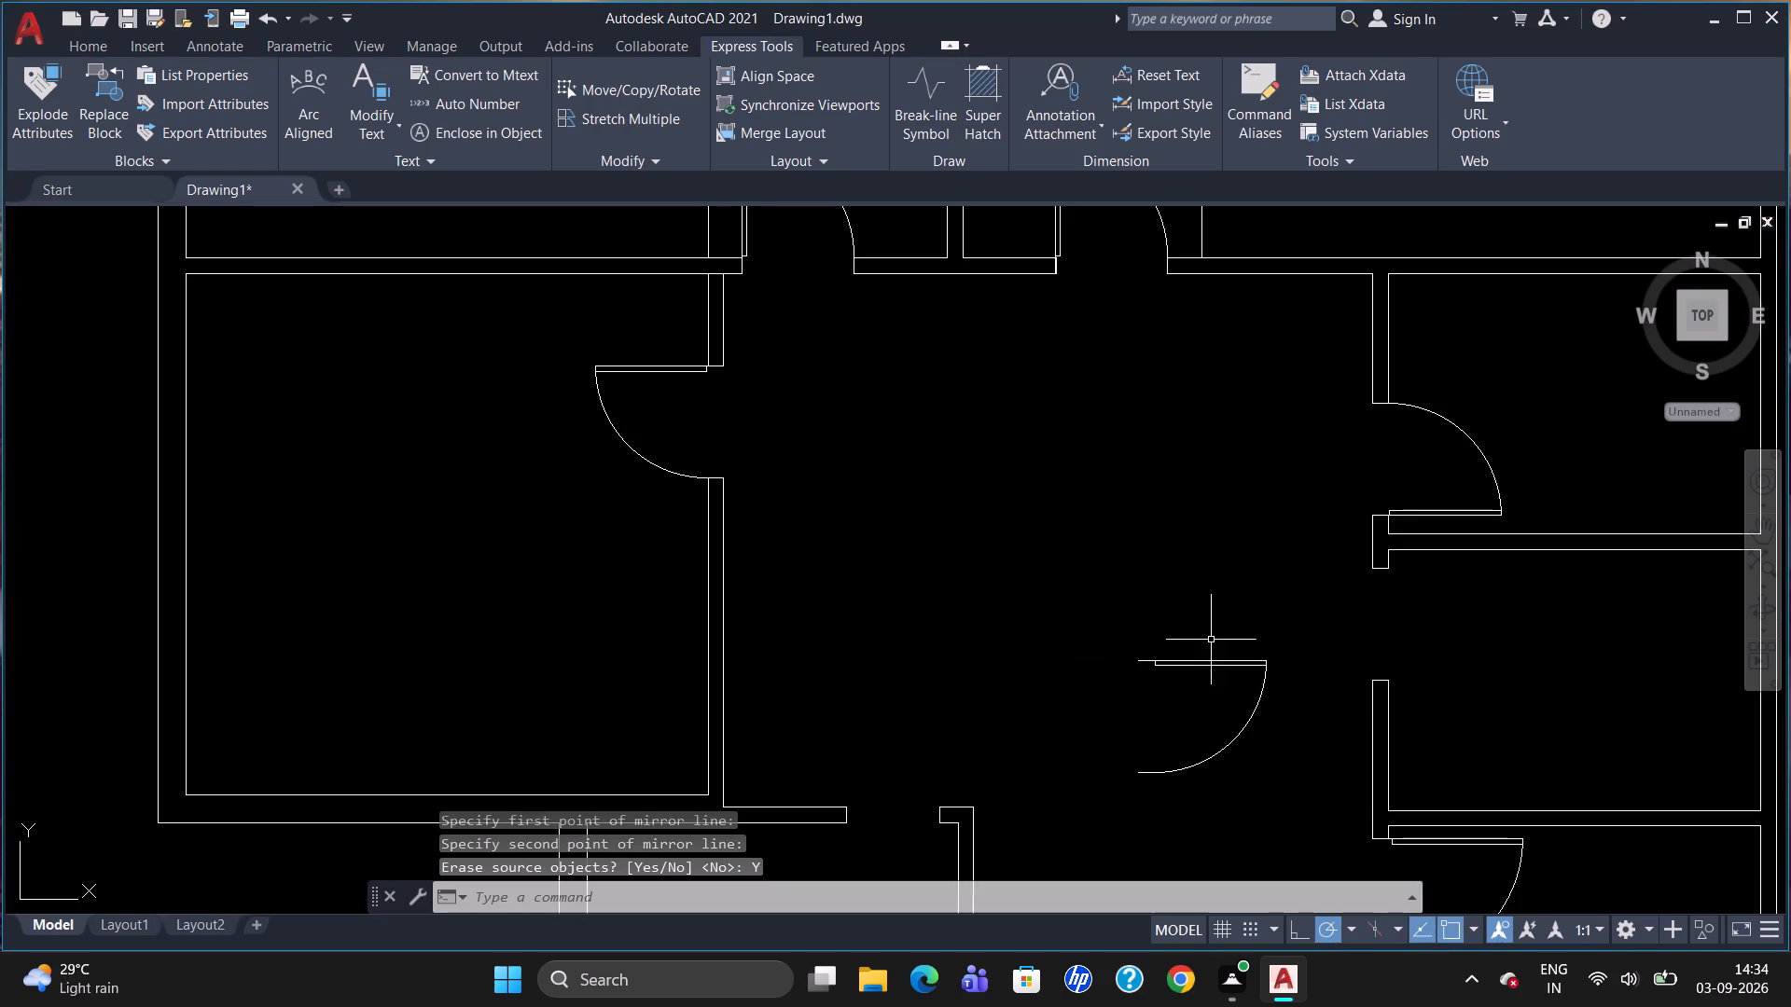
Move the mirrored door by its hinge corner onto the hall-side wall corner at the top of the lower middle-right room's opening.
left_click(1201, 660)
key("m")
key("Return")
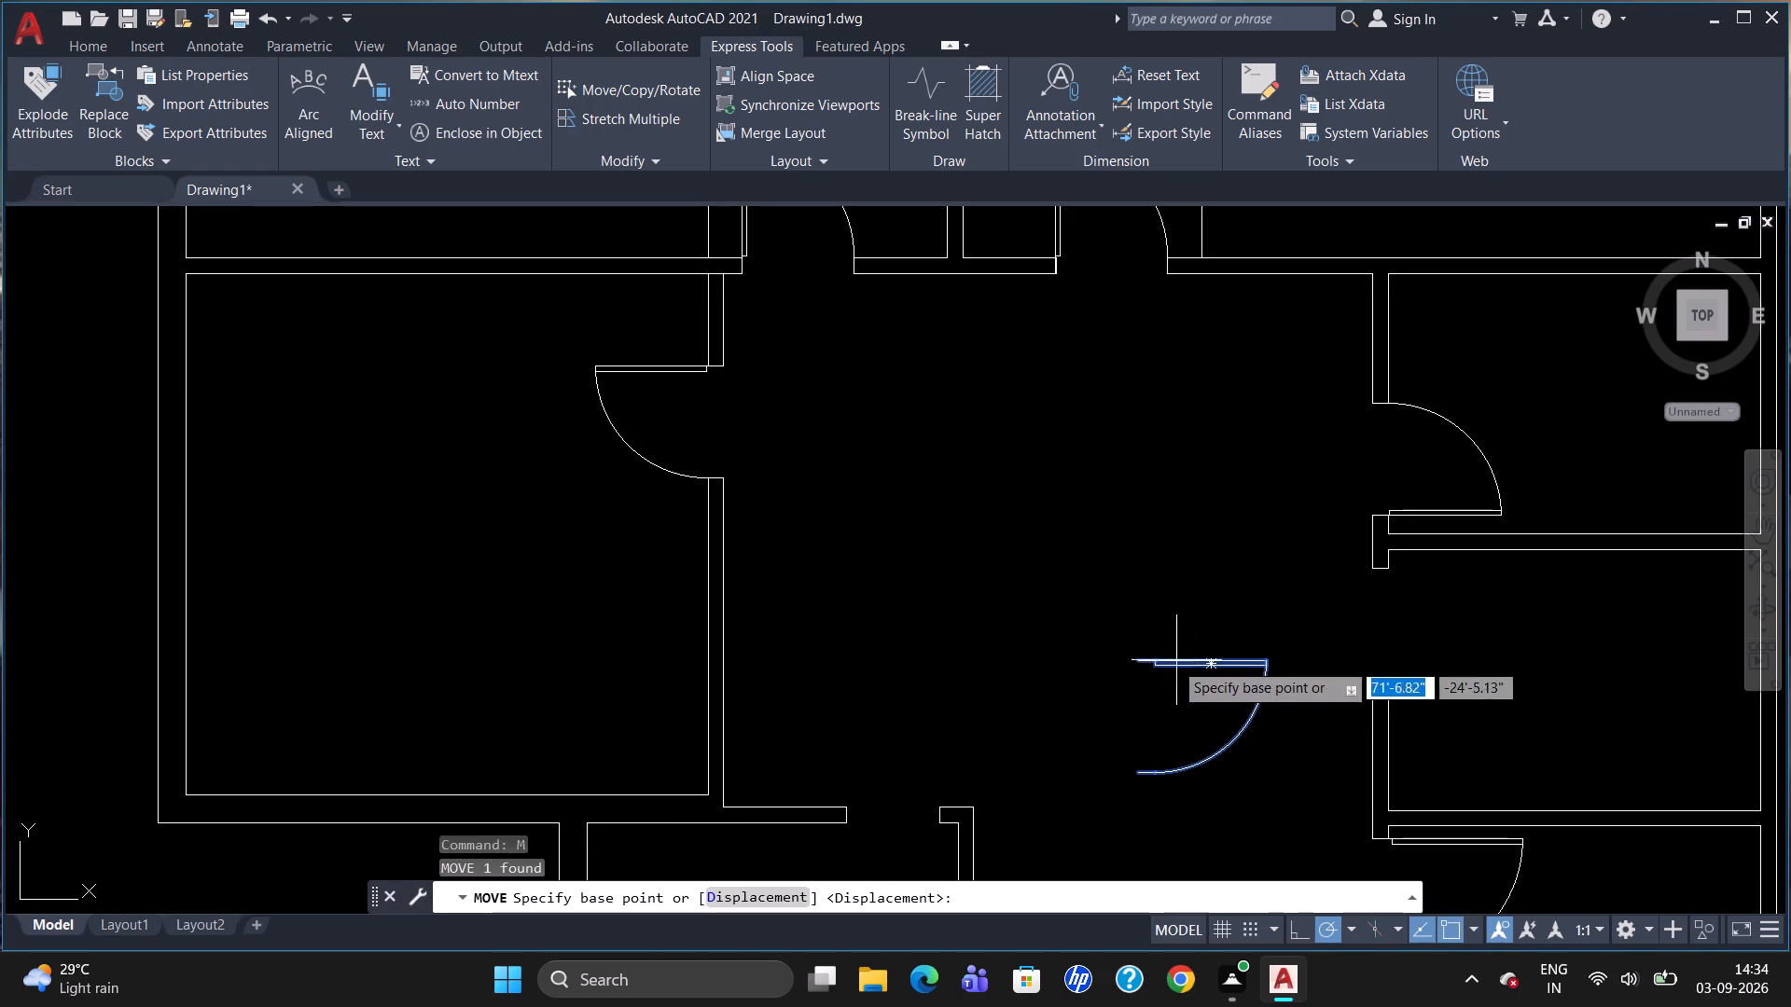
left_click(1126, 660)
scroll(1379, 588, "up", 2)
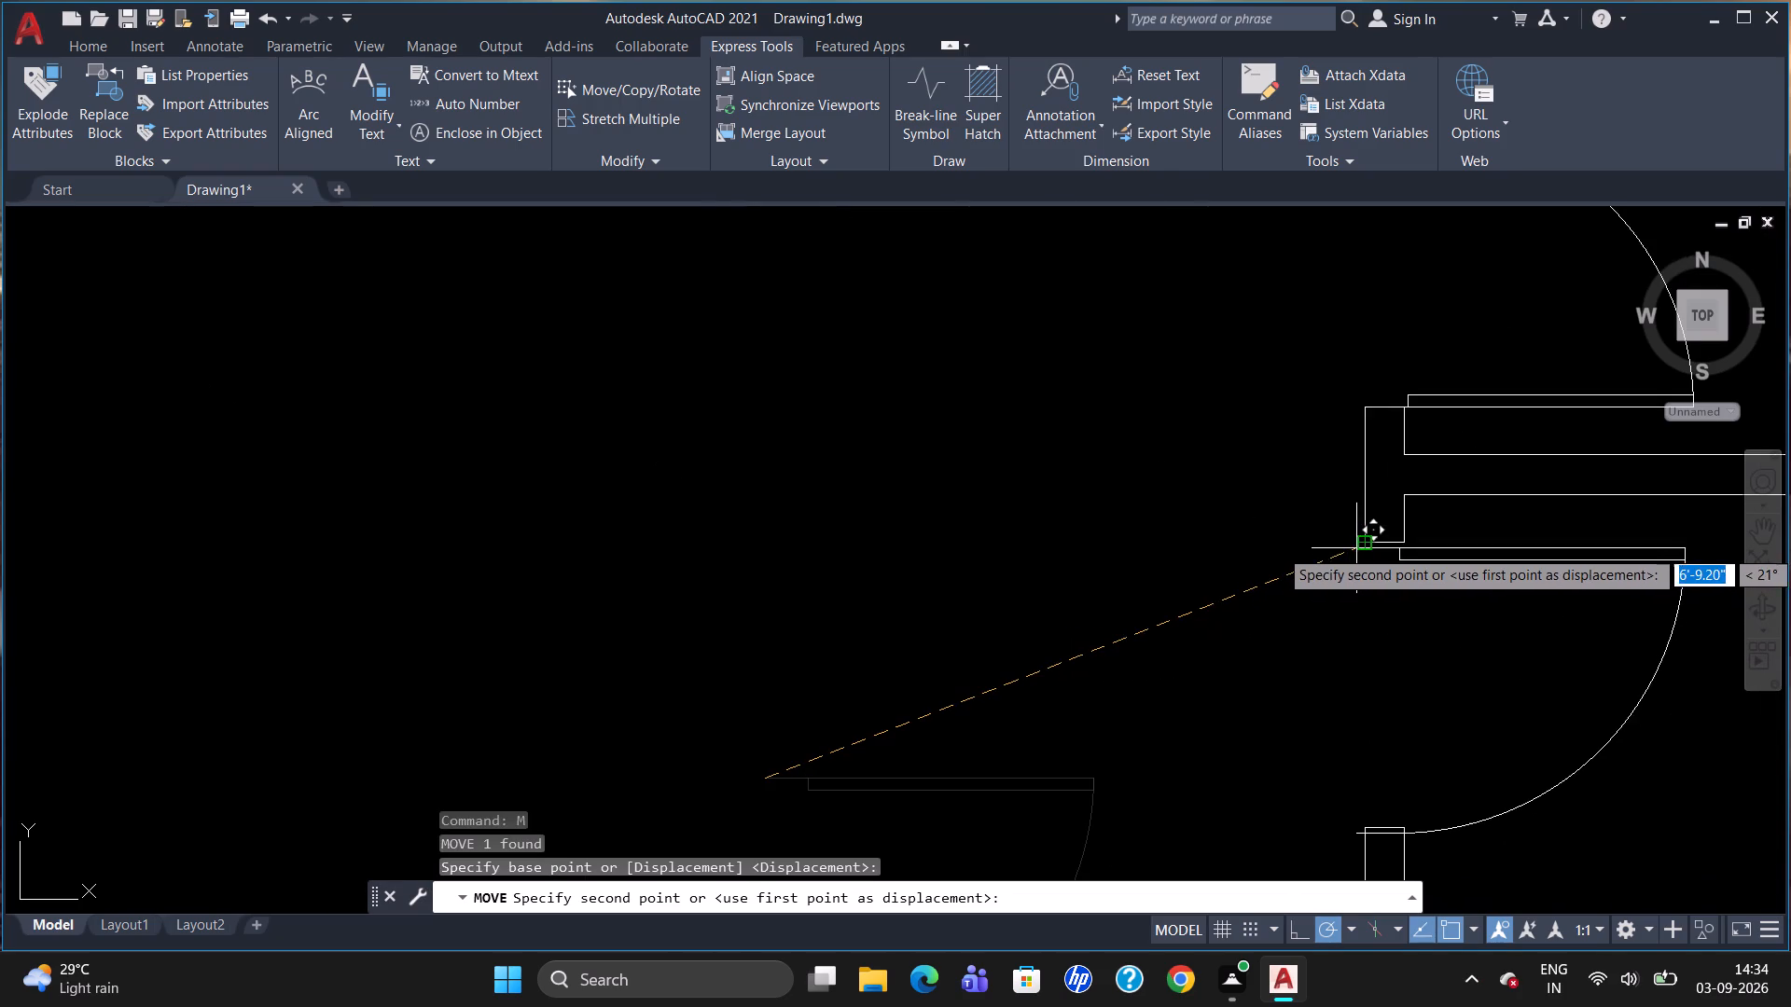
left_click(1360, 545)
Copy the door of the right-hand small upper room about 16'-6" down into the central hall.
scroll(1138, 514, "down", 3)
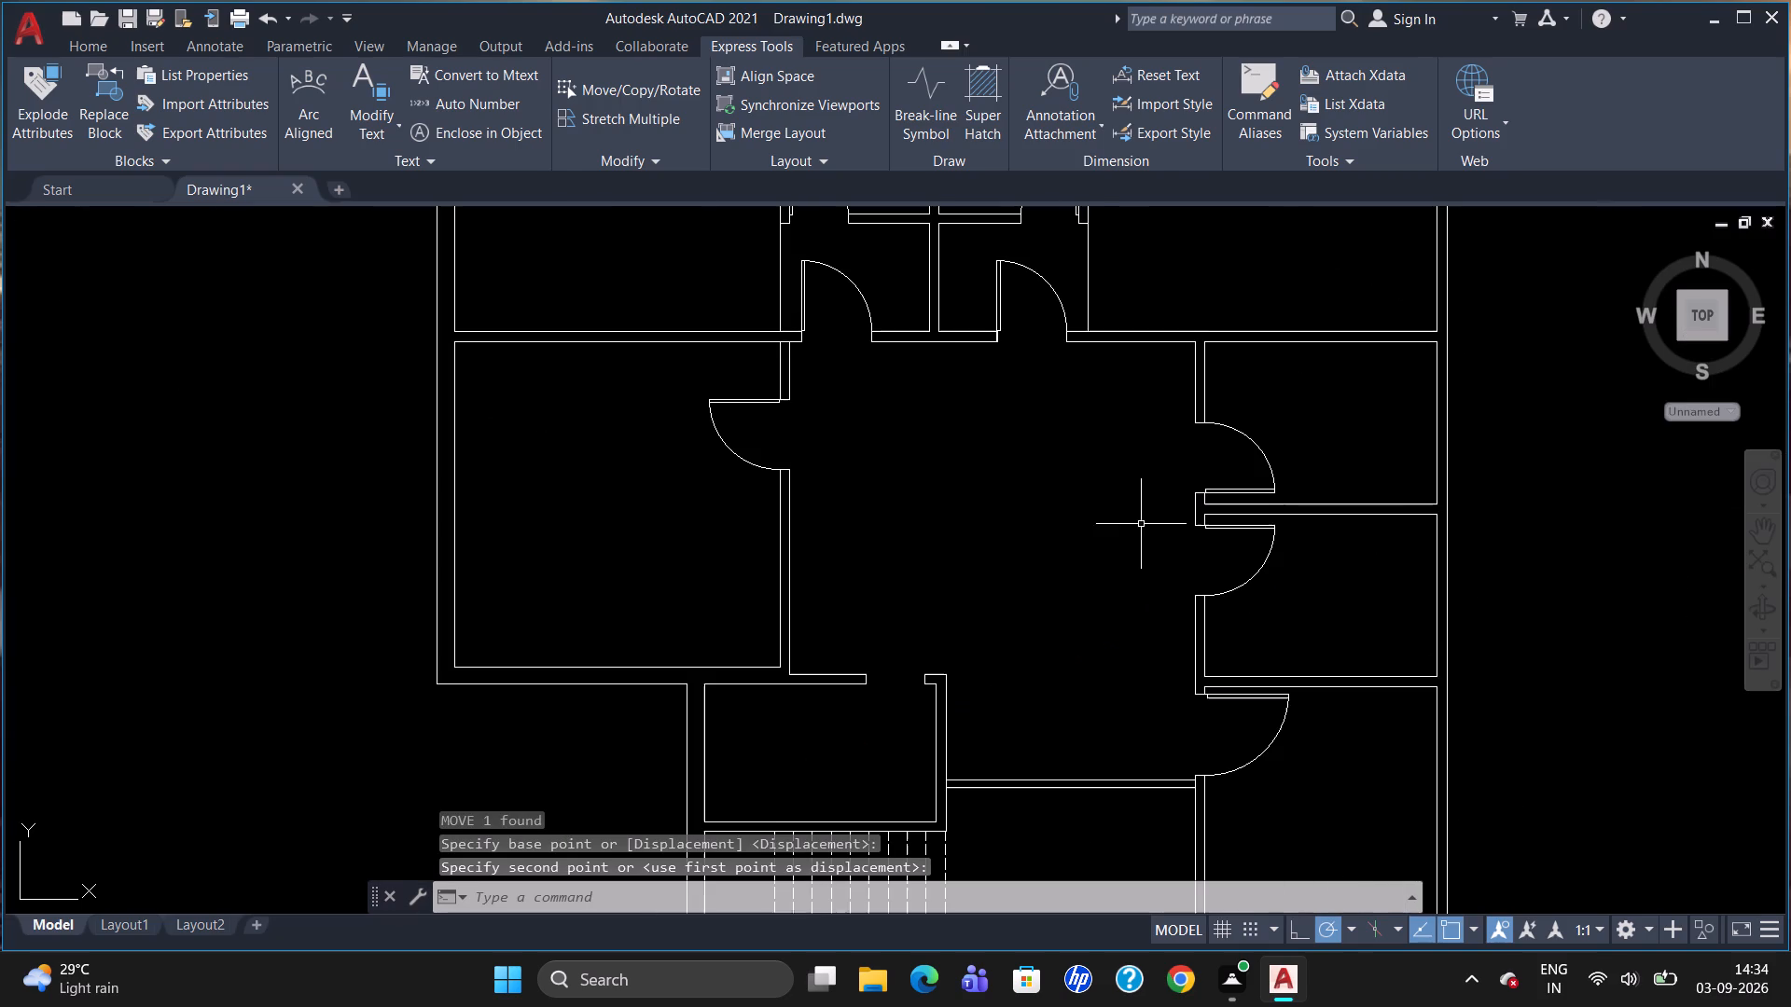
scroll(1196, 424, "down", 1)
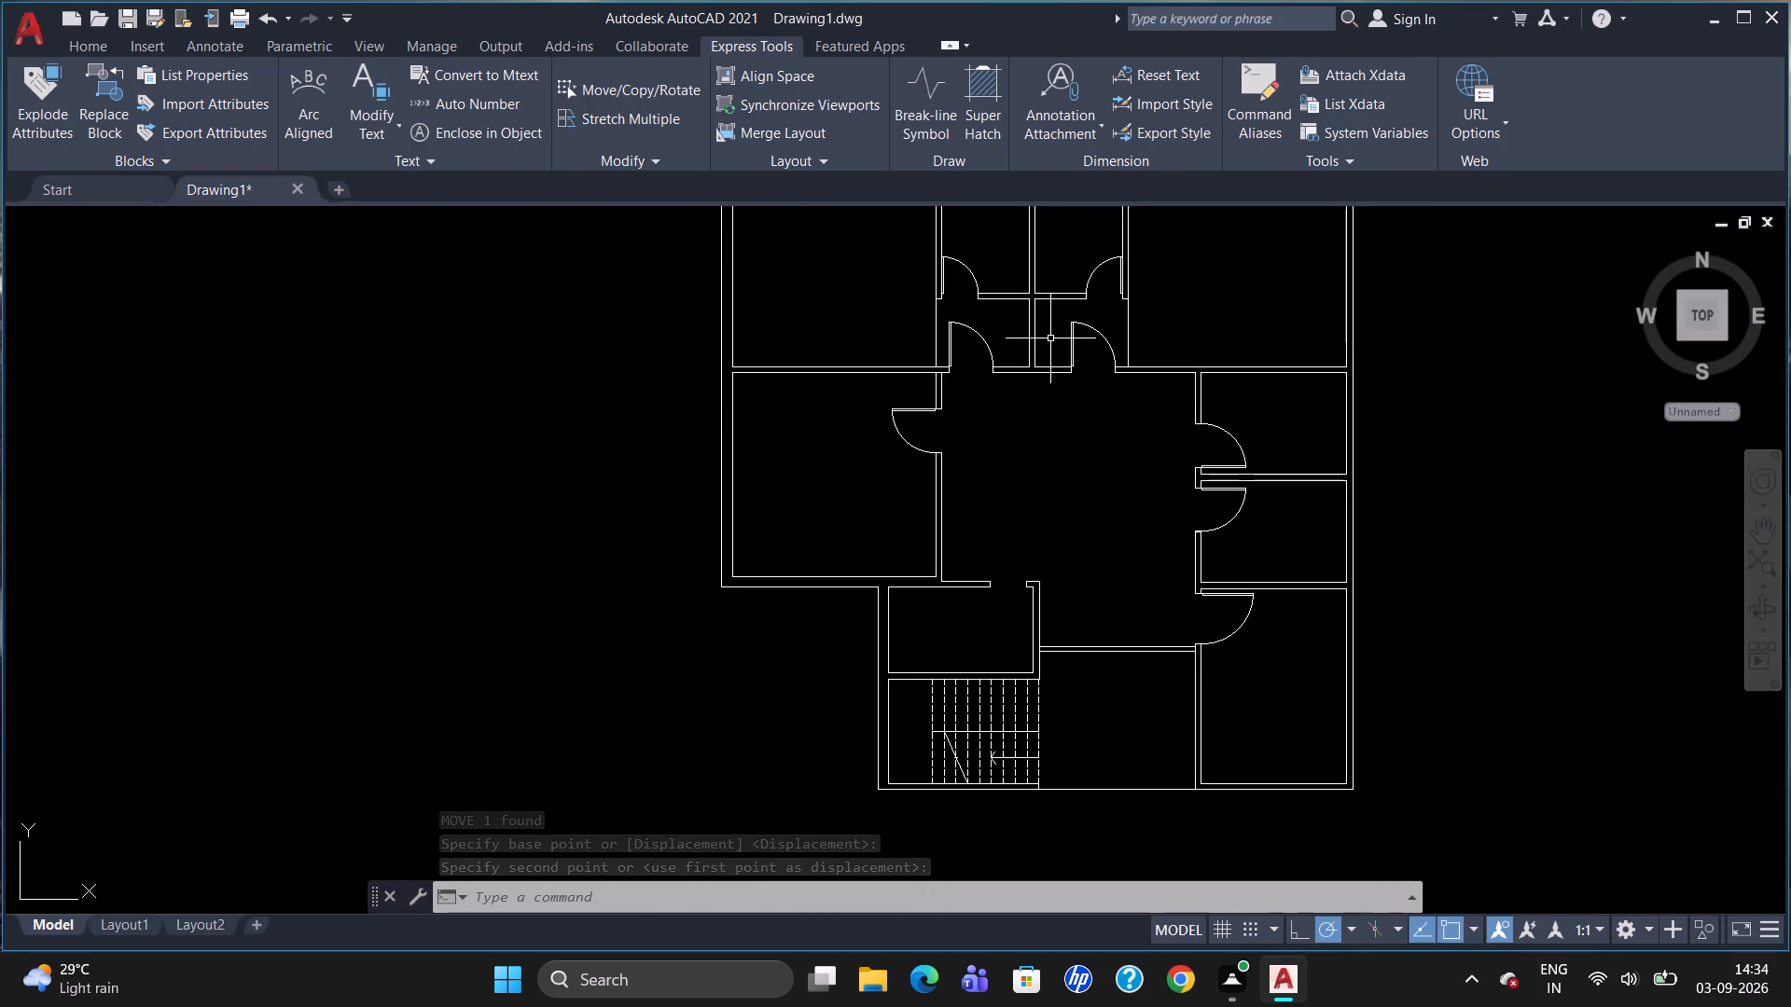
left_click(1121, 268)
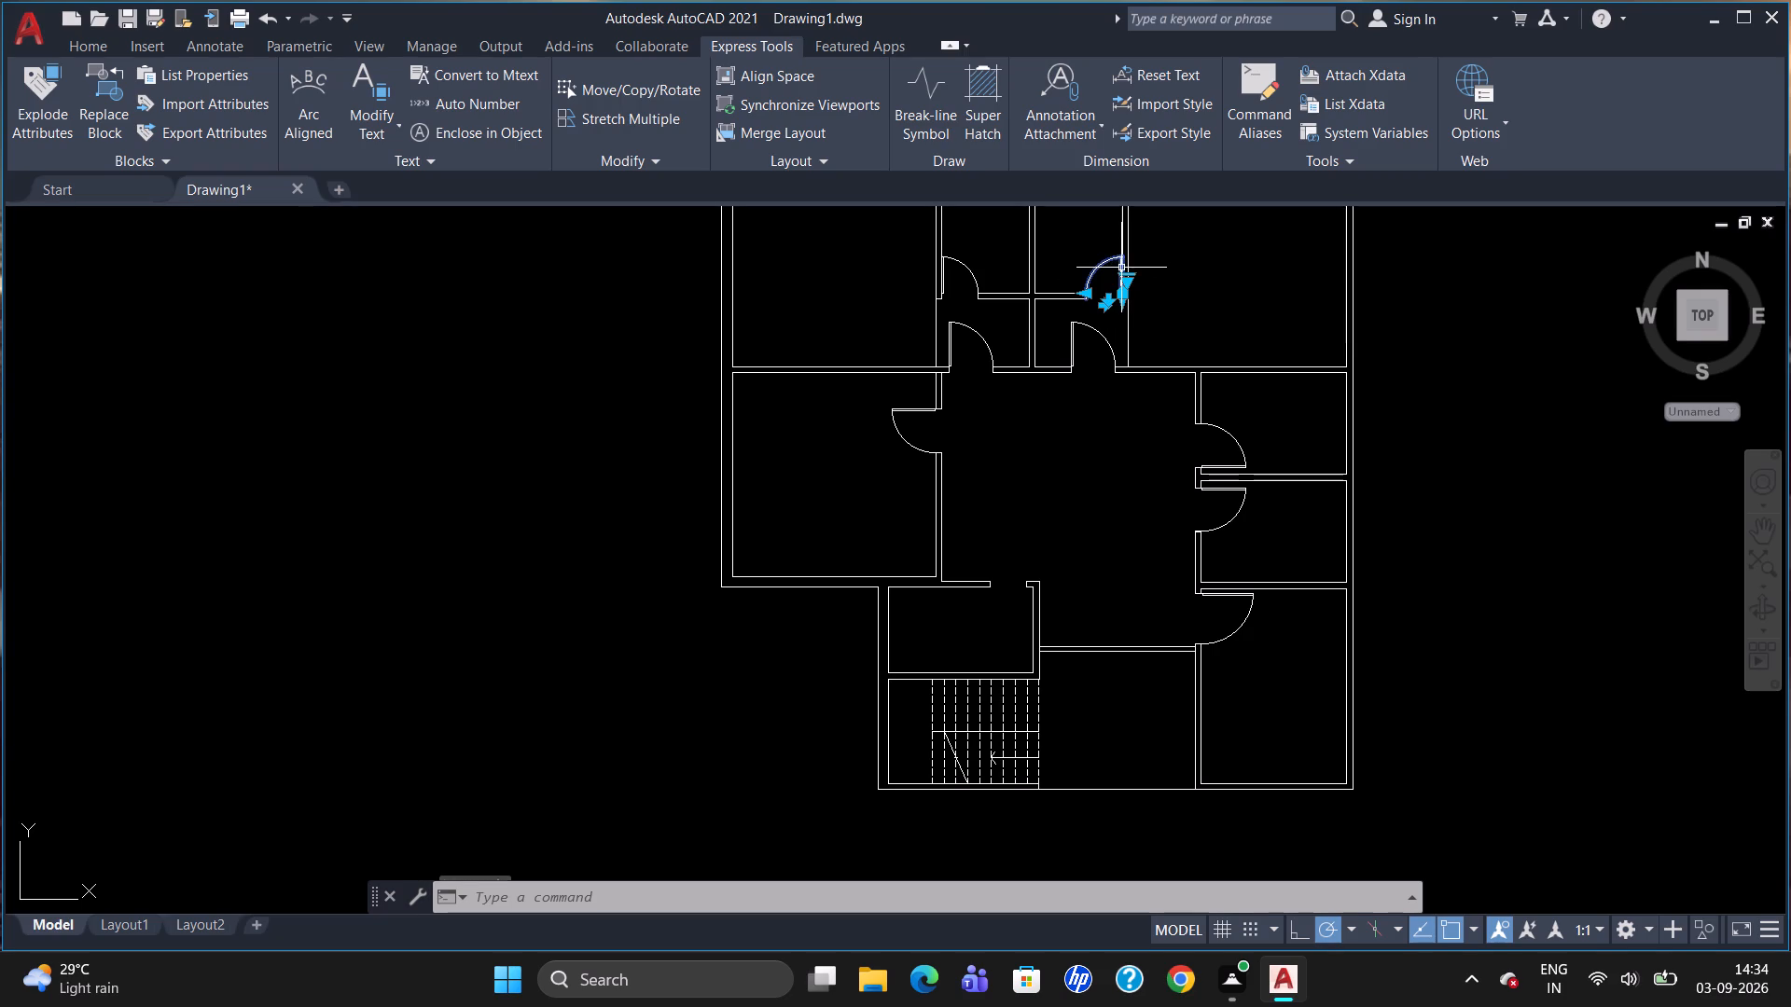
key("c")
key("o")
key("Return")
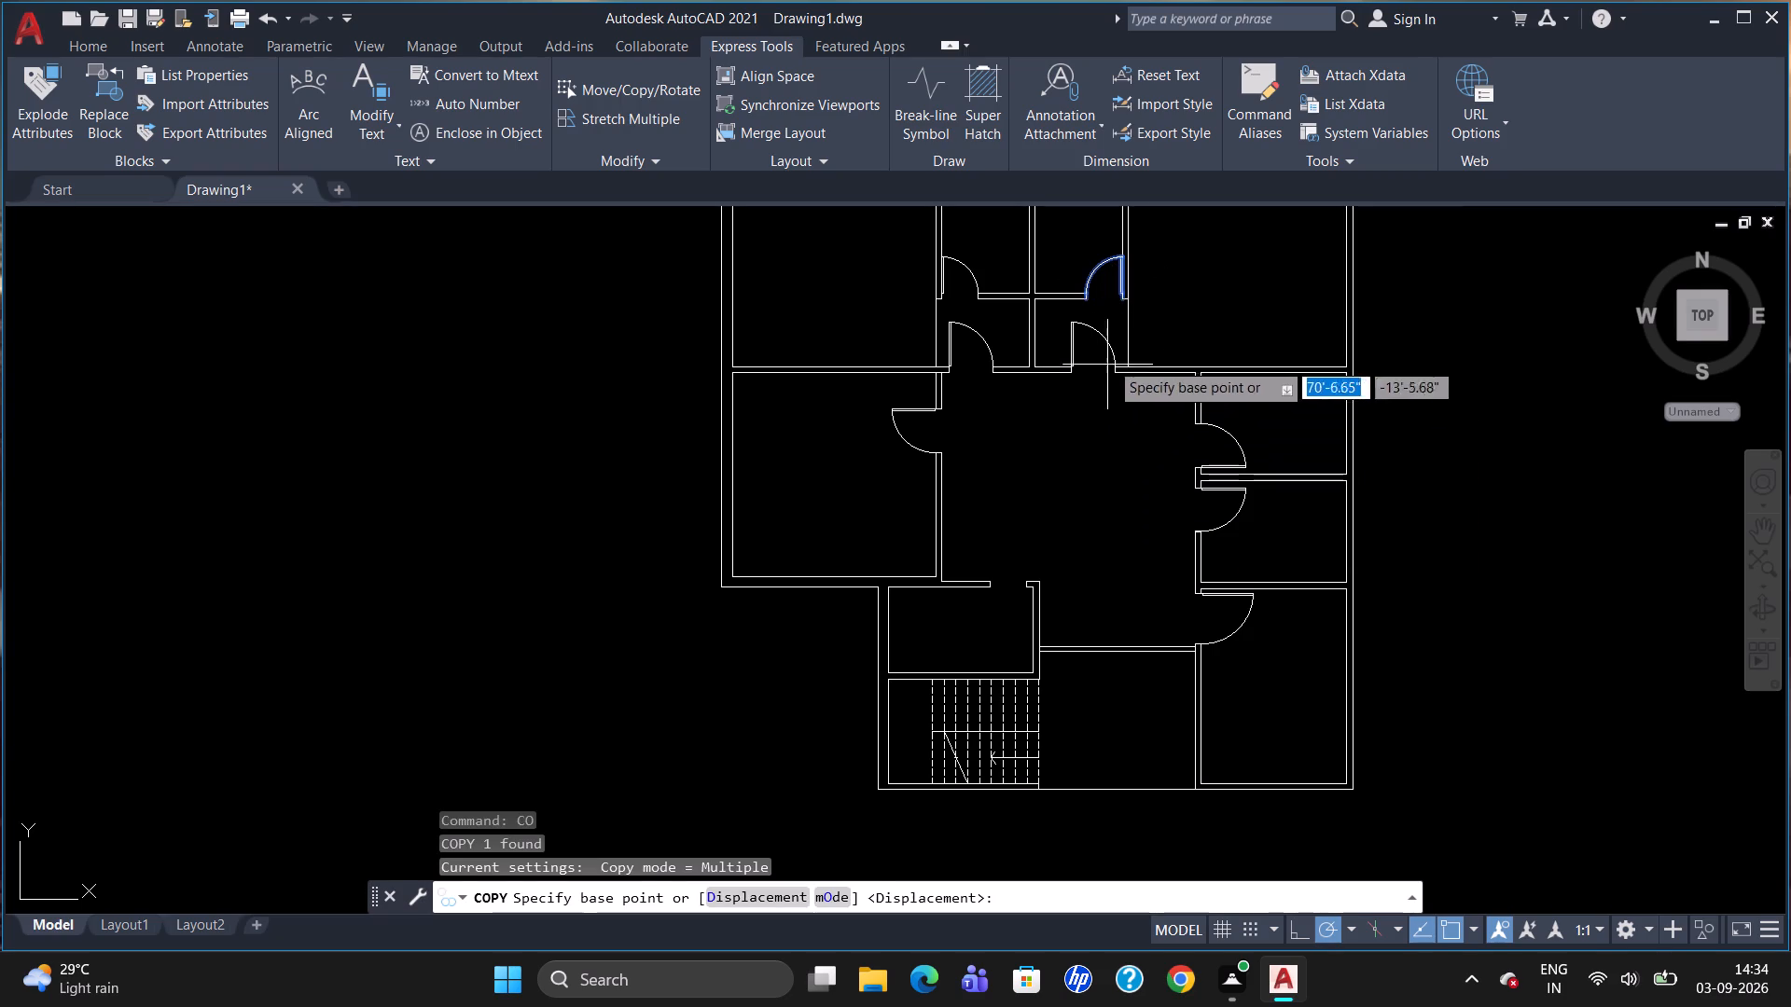
left_click(1123, 283)
left_click(1014, 490)
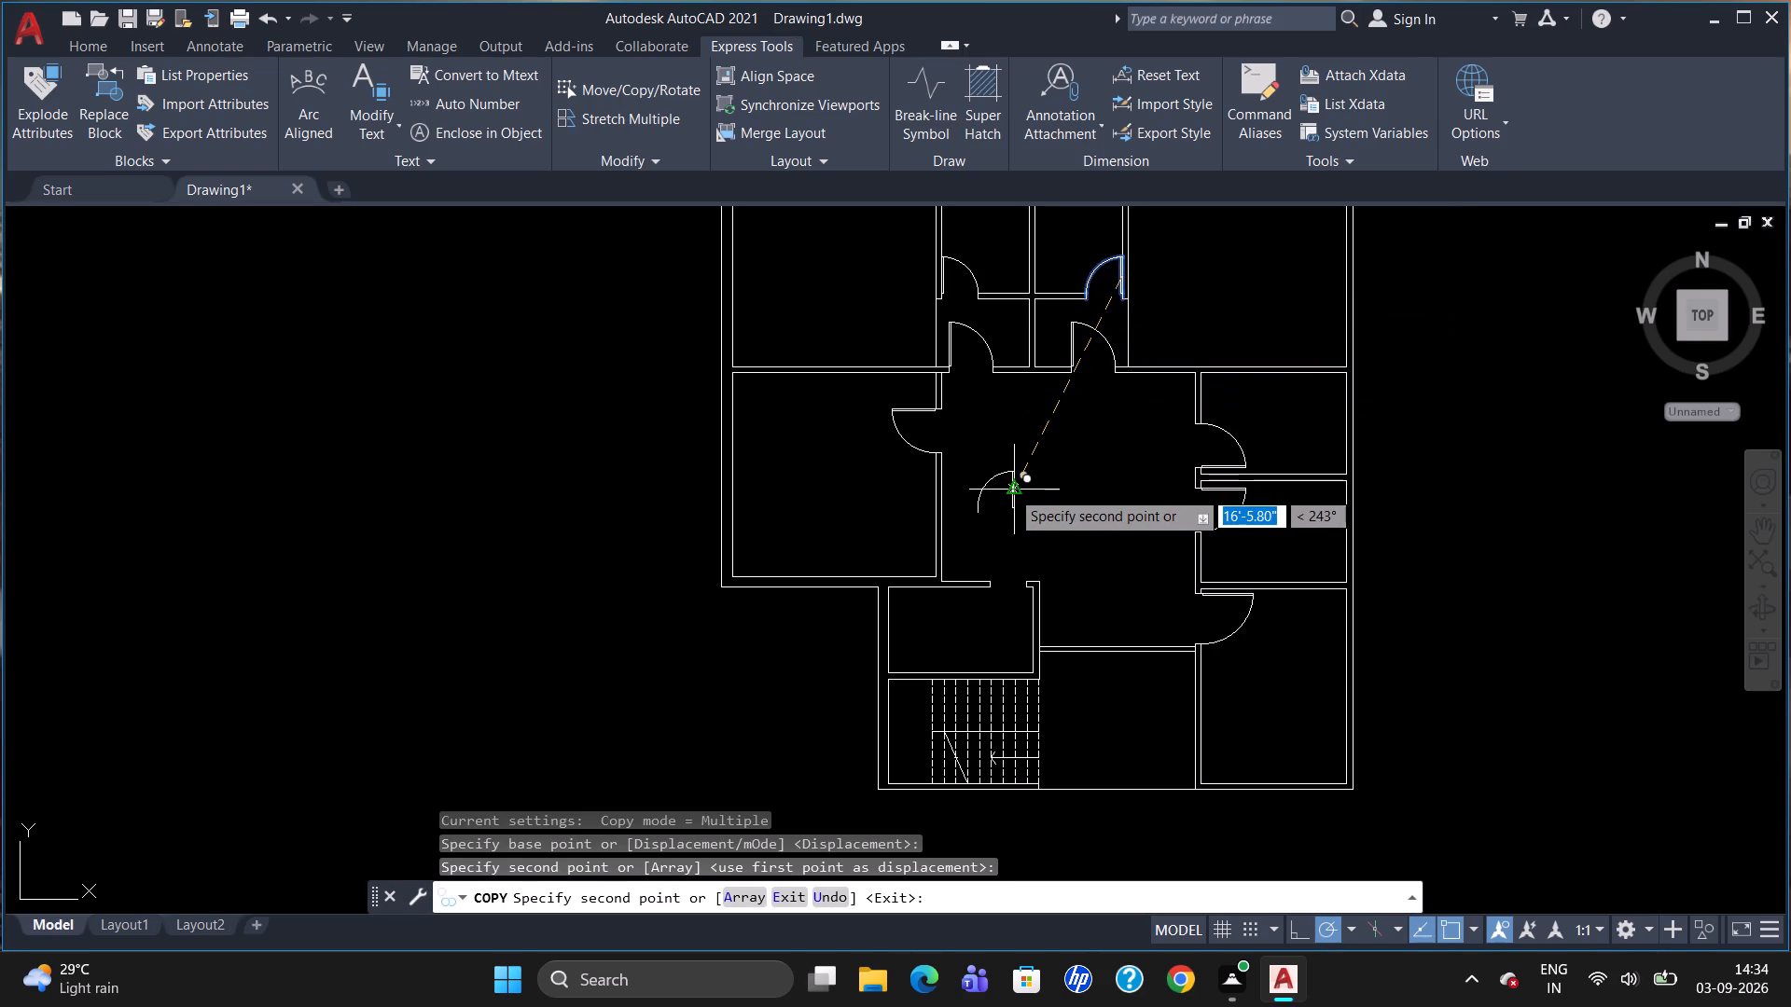
key("Escape")
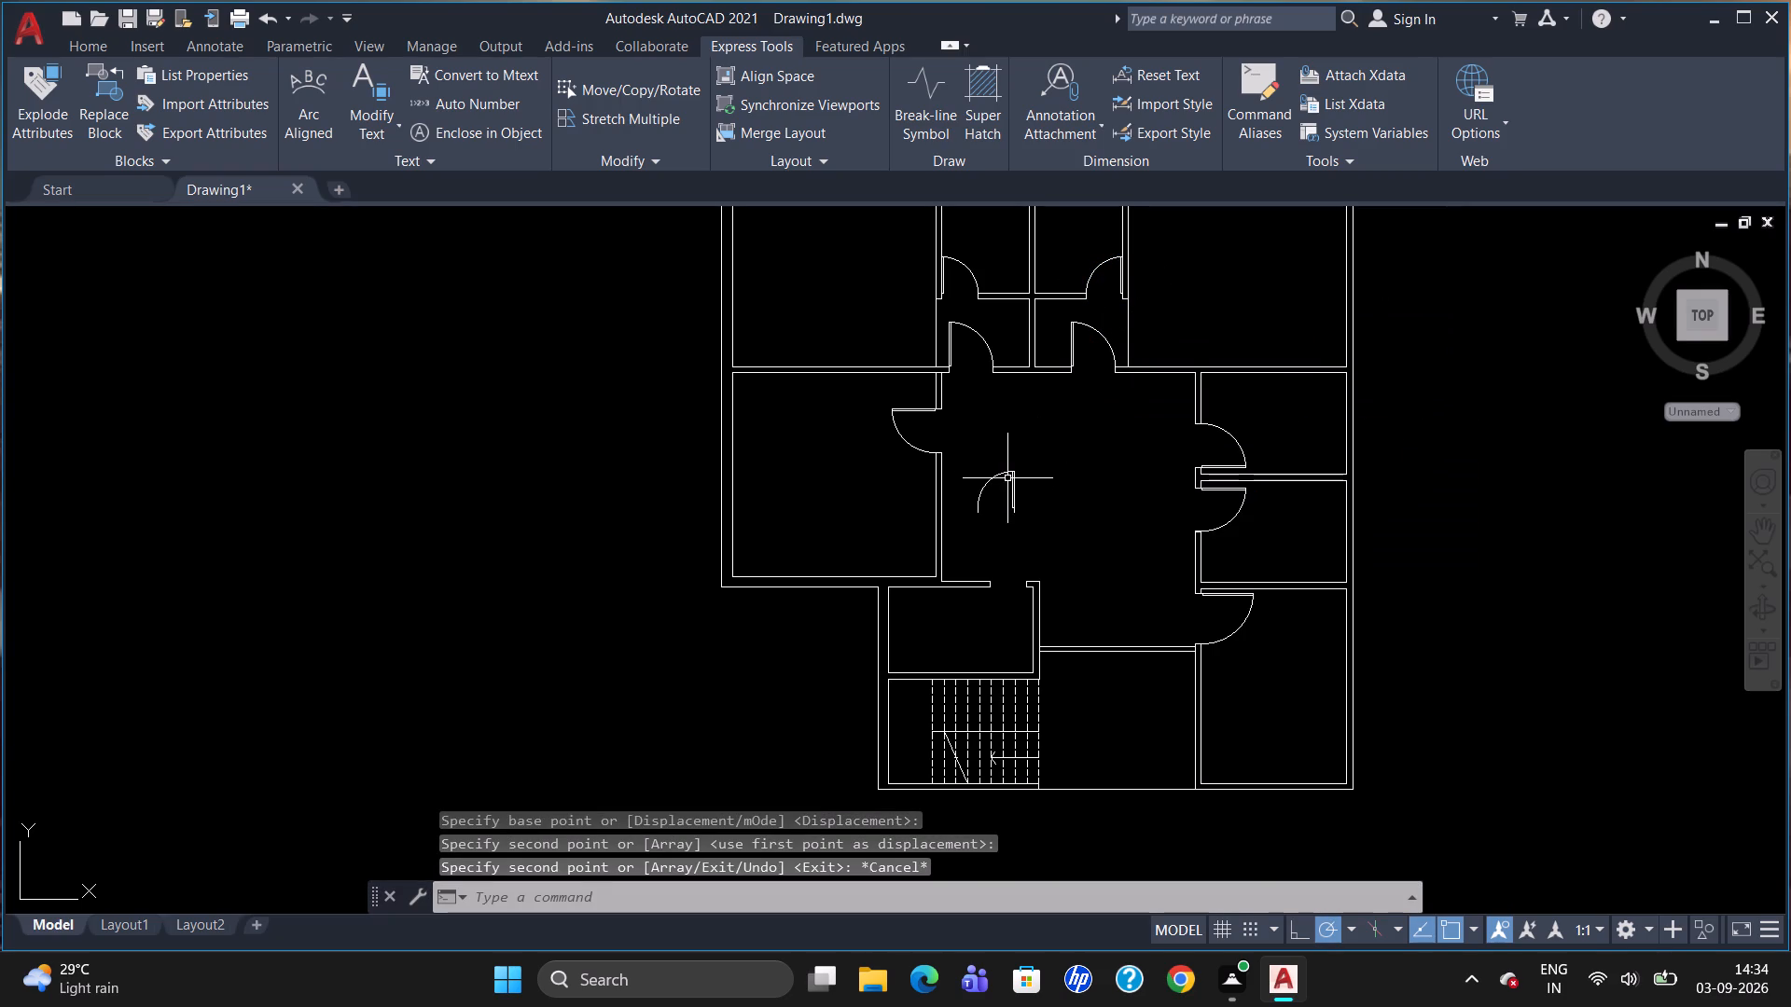
Rotate the new door copy in the central hall by 180° about the upper end of its leaf.
left_click(1013, 471)
type("RO")
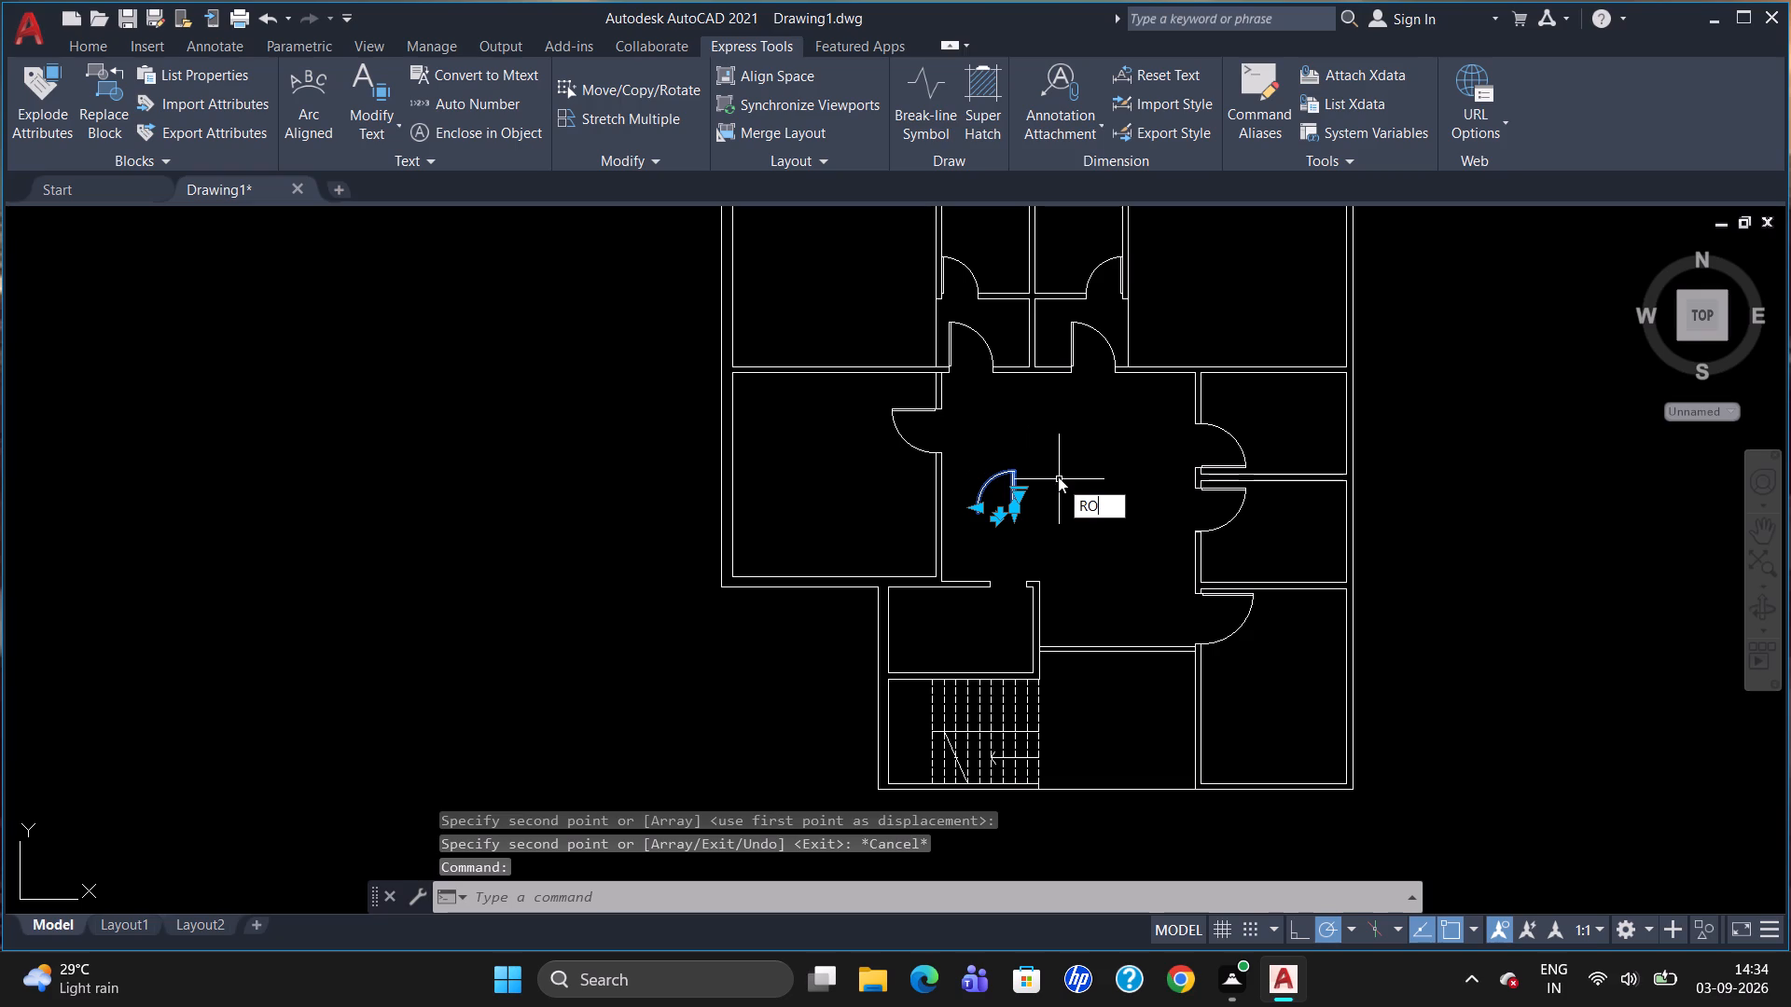
key("Return")
left_click(1015, 467)
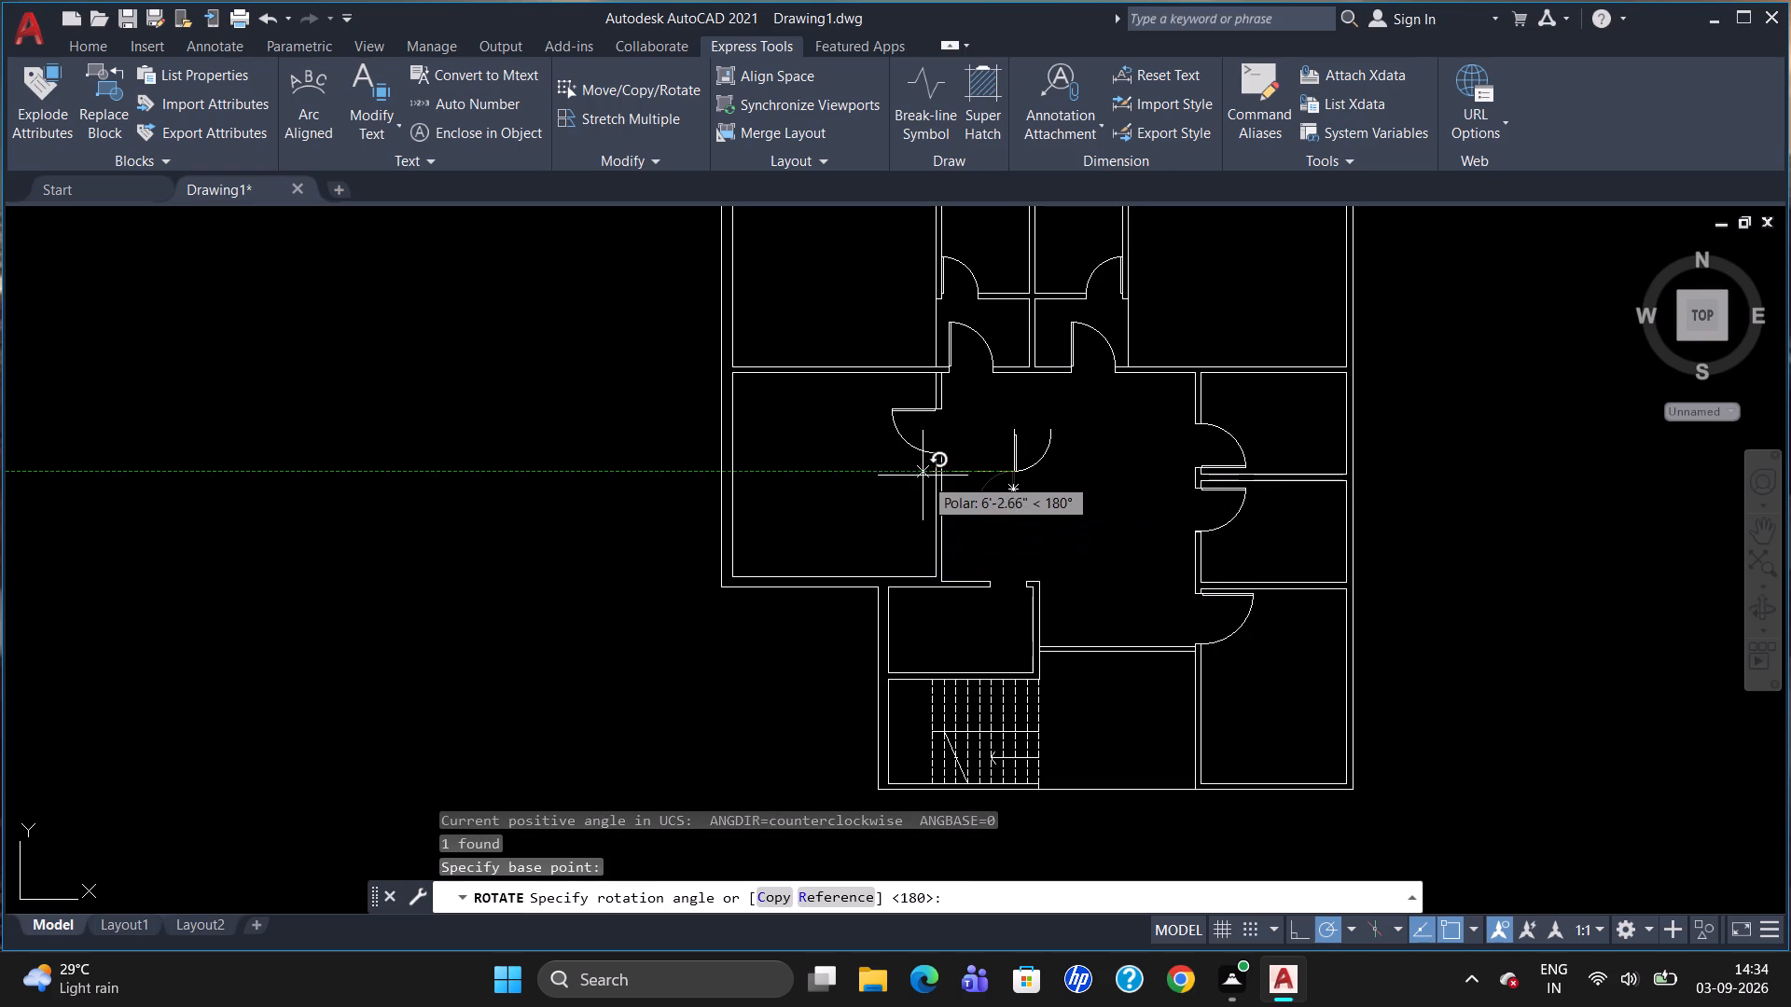
left_click(922, 472)
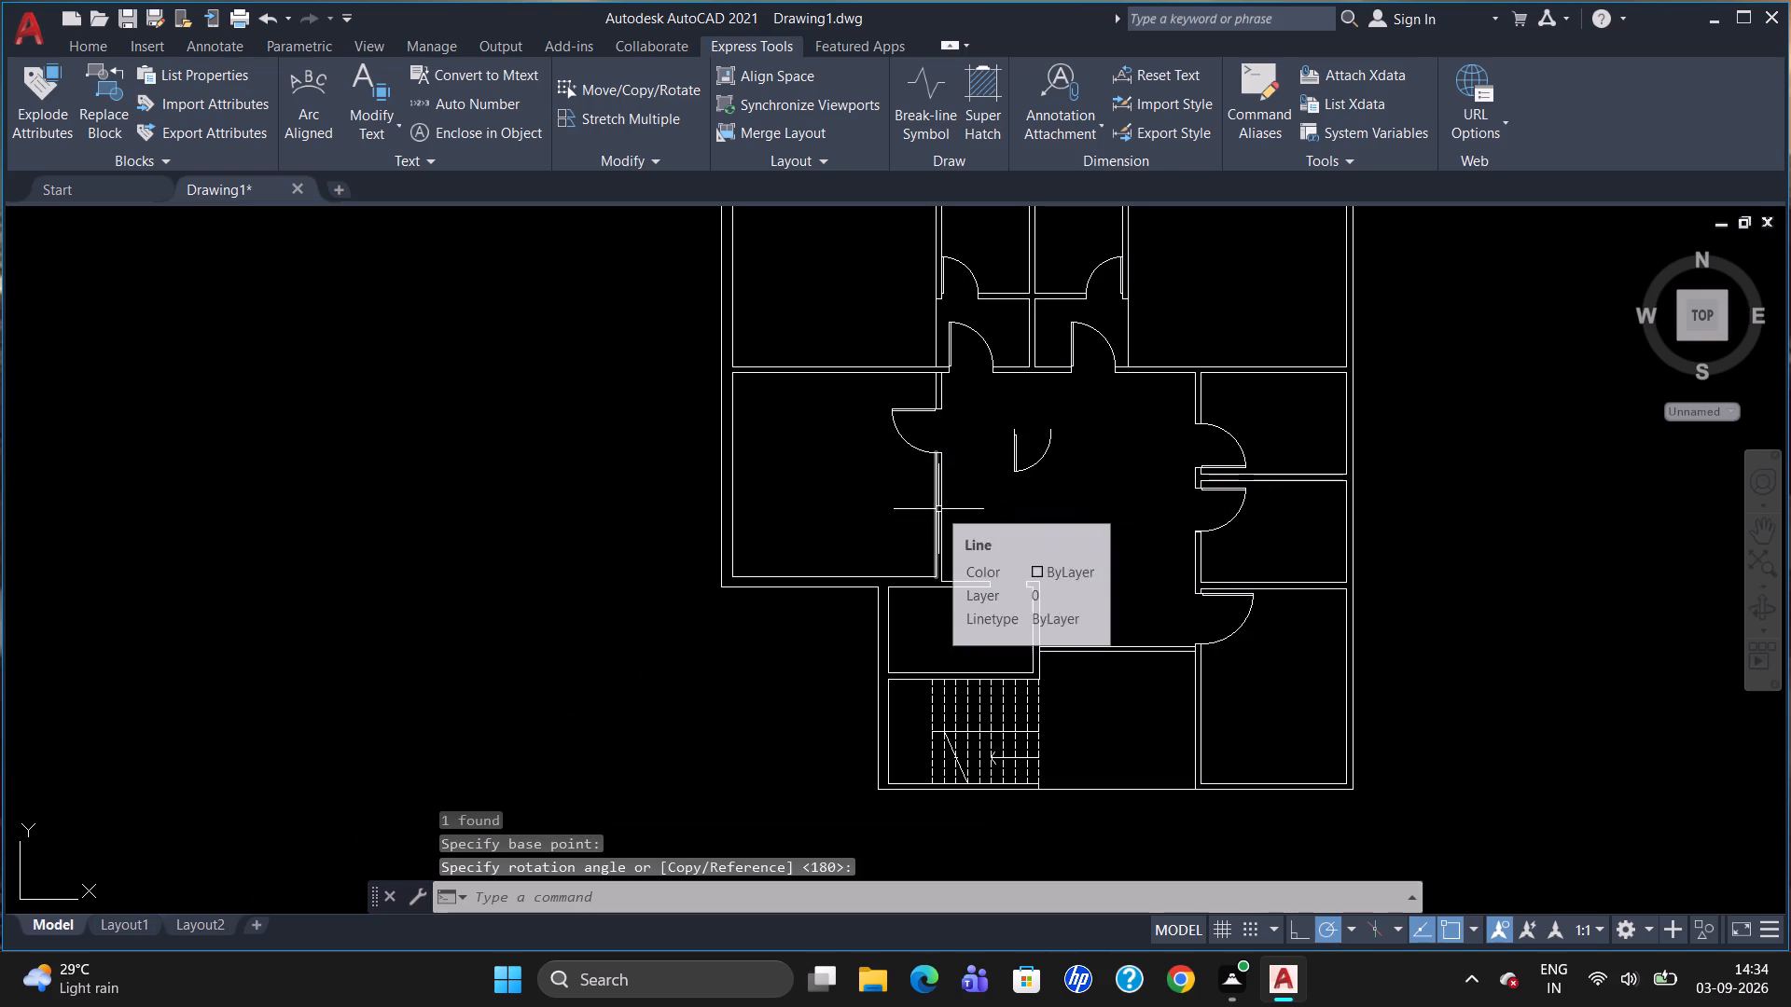
Mirror the rotated door across a vertical line in the central hall, erasing the source door.
type("MI")
key("Return")
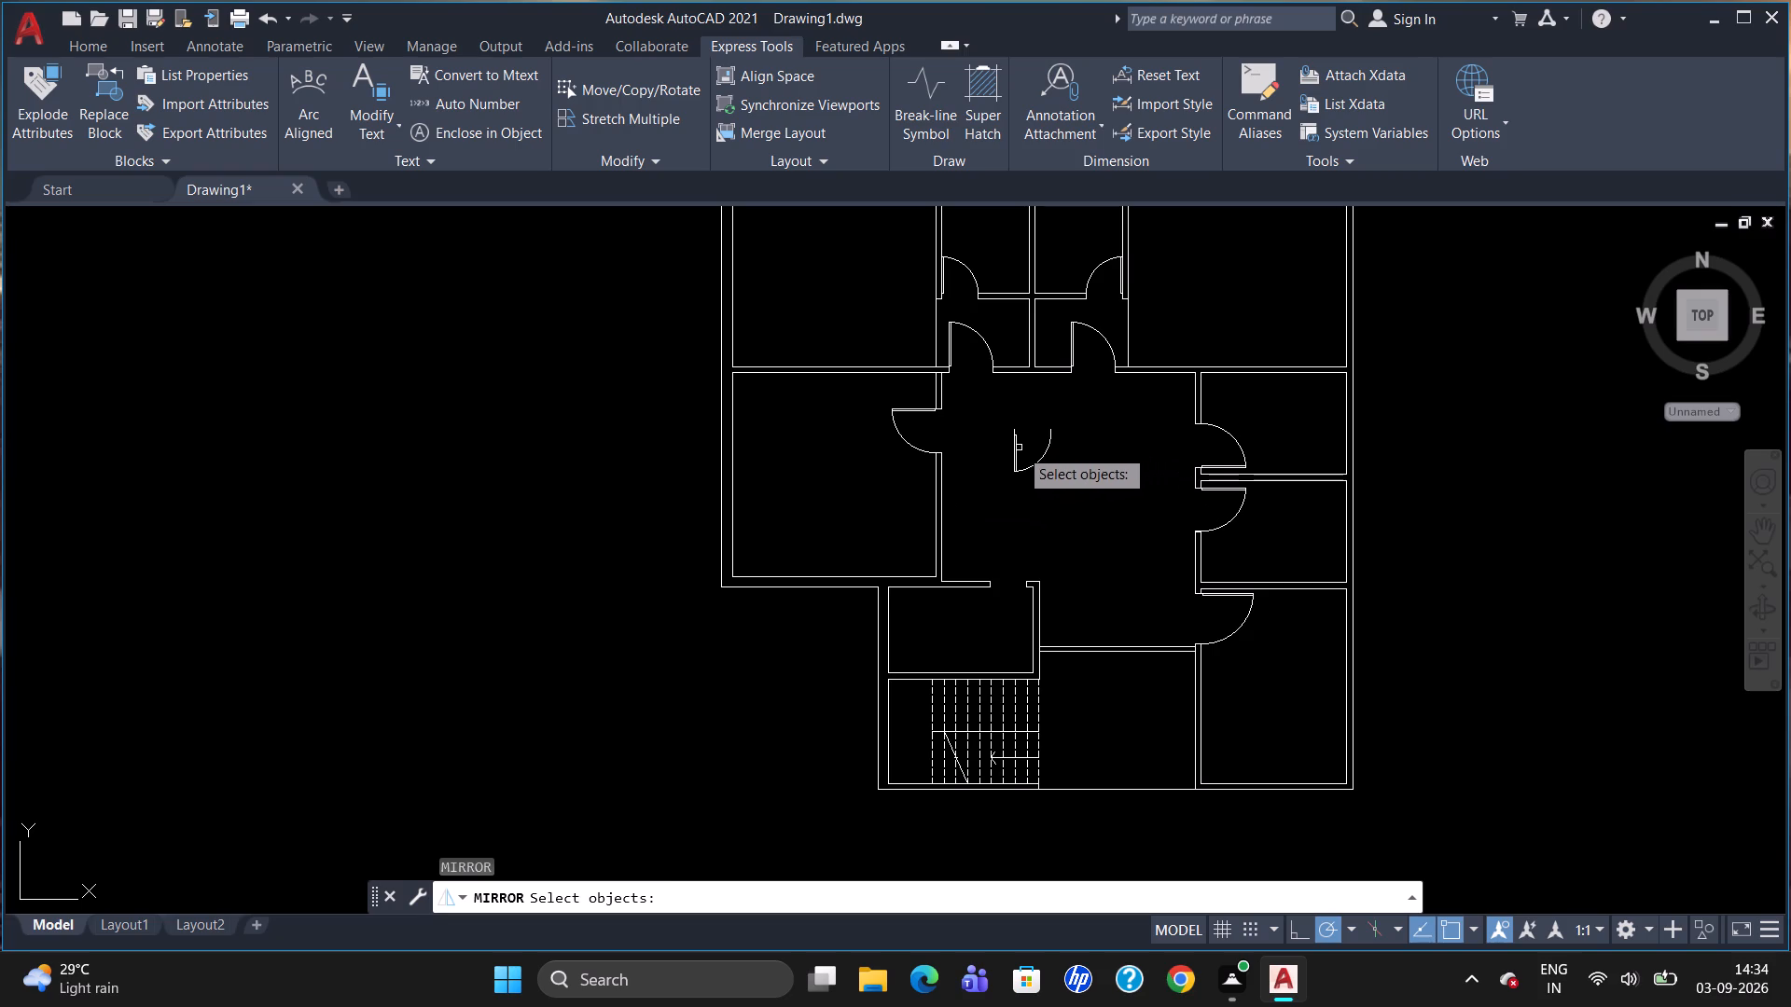
left_click(1009, 454)
left_click(1013, 441)
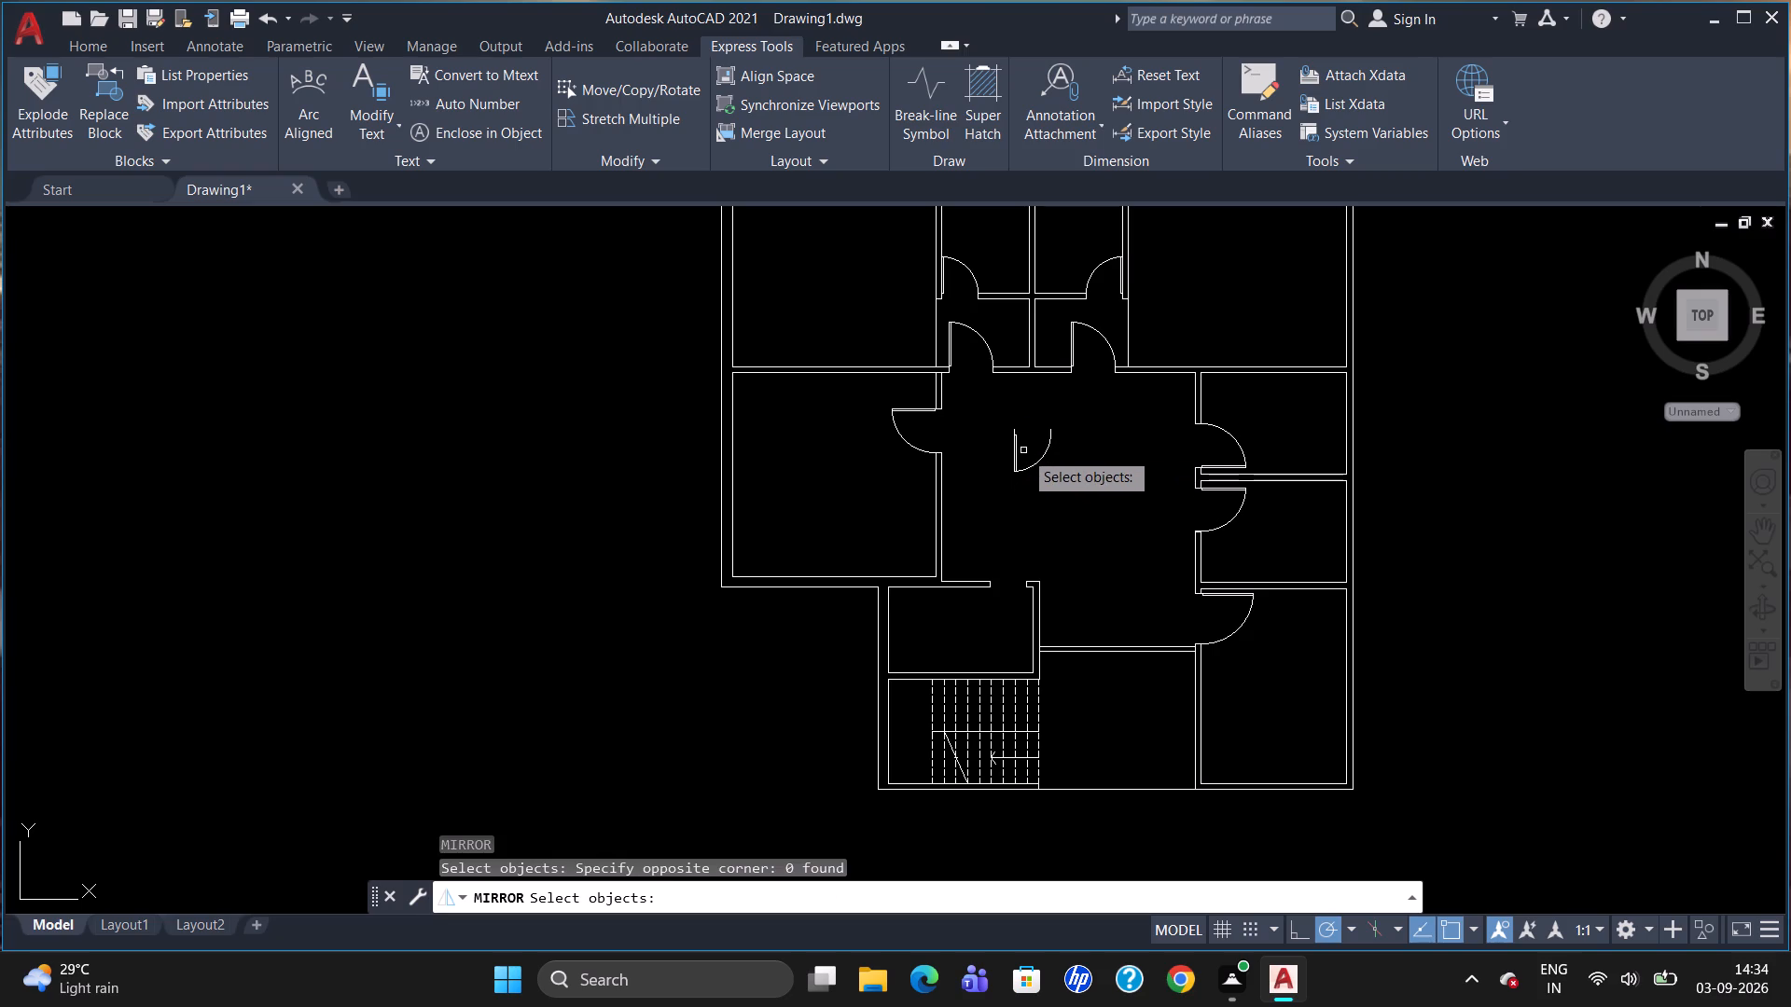
left_click(1013, 457)
key("Return")
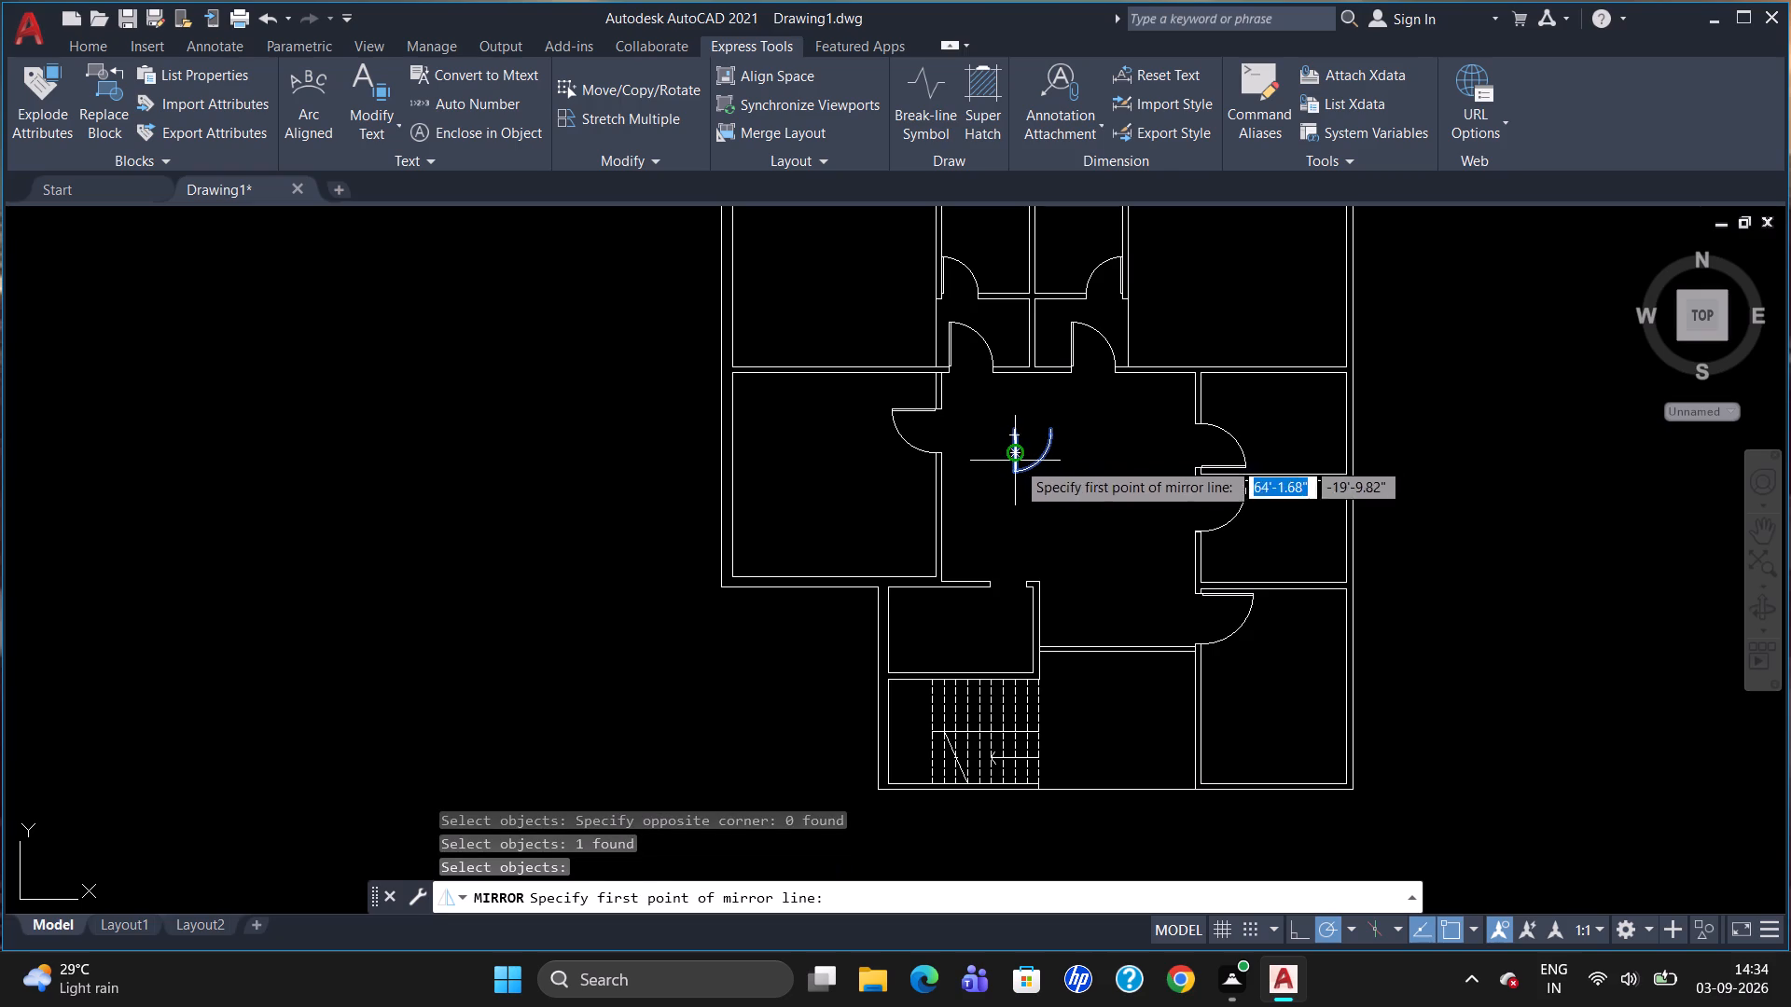
left_click_drag(1086, 412, 1087, 422)
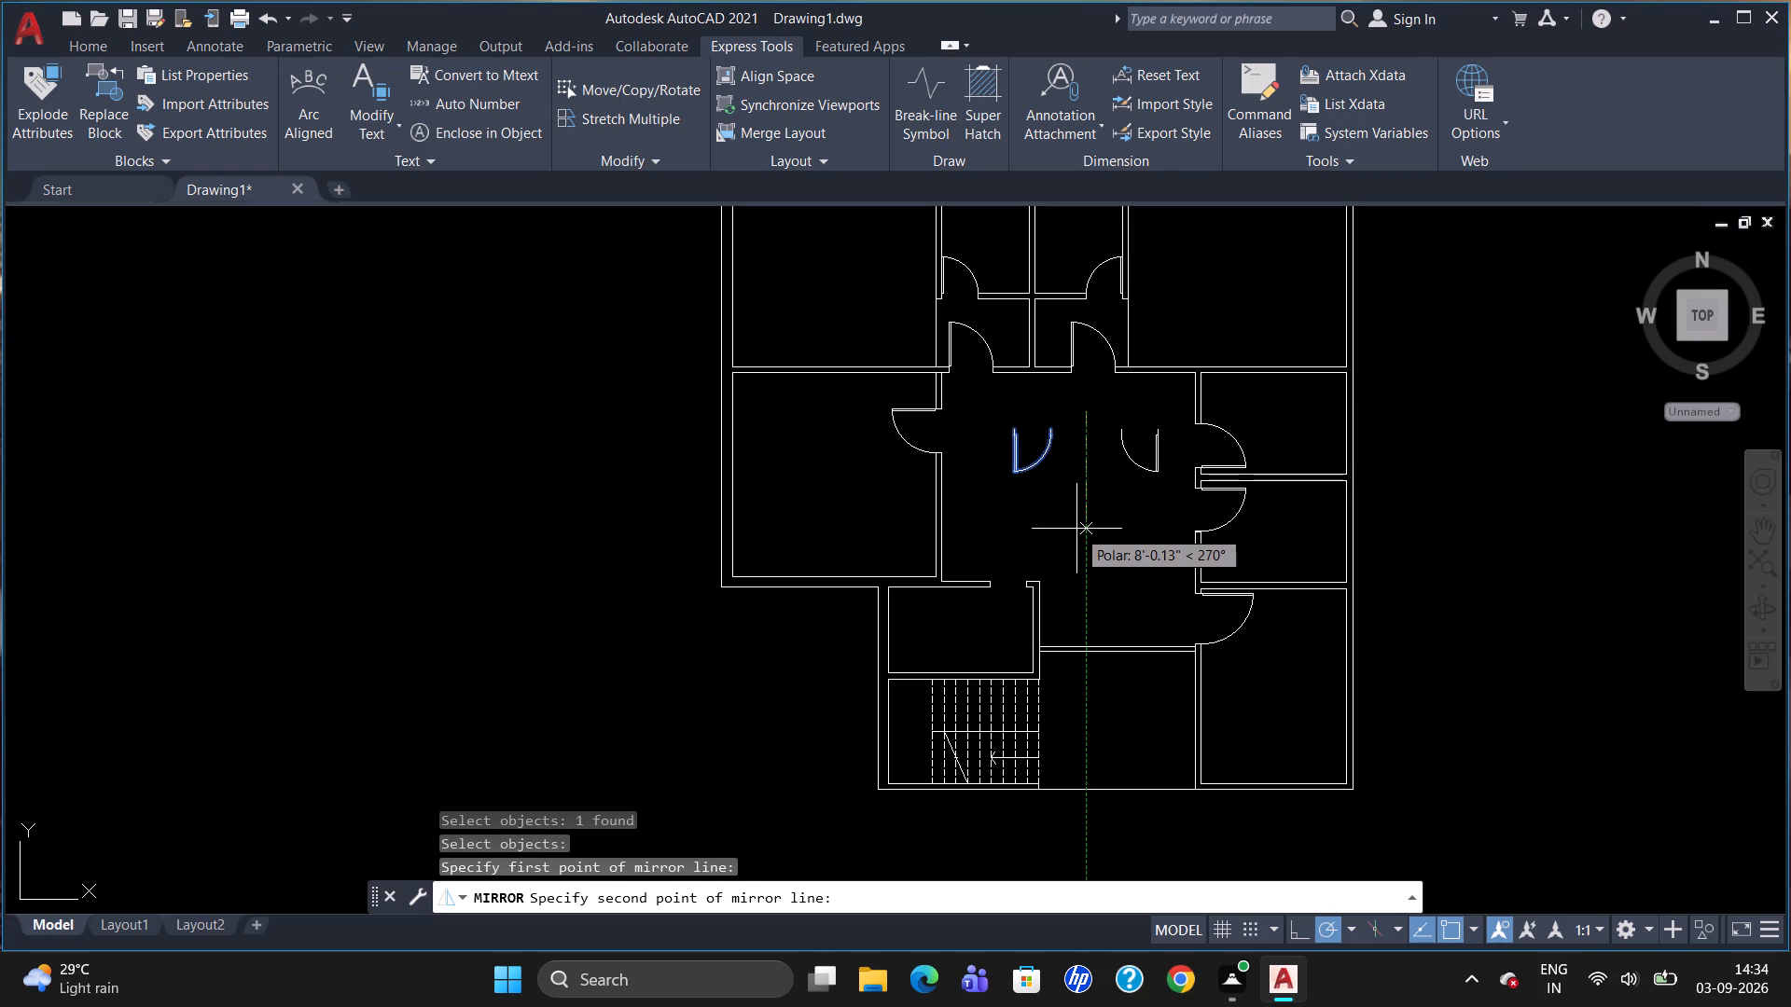
left_click(1076, 529)
left_click_drag(1105, 581, 1076, 529)
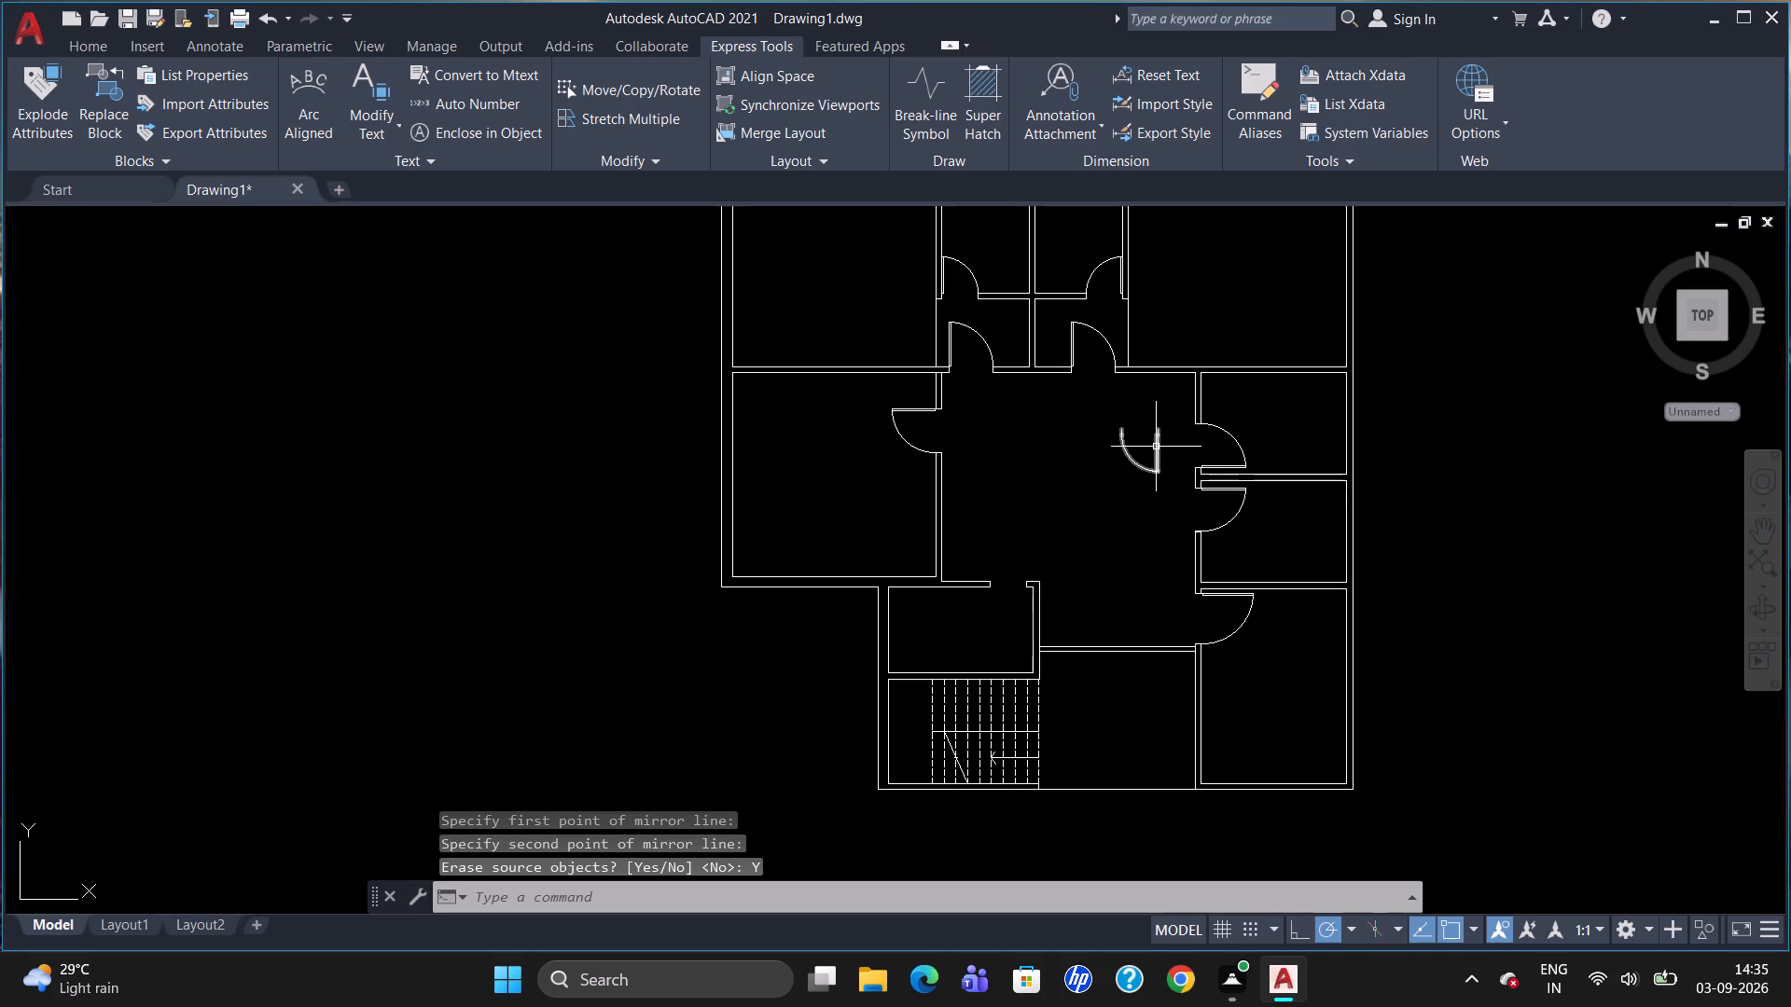
Move the mirrored door by its leaf's upper end onto the right jamb of the opening in the room above the stairs.
left_click(1157, 445)
key("m")
key("Return")
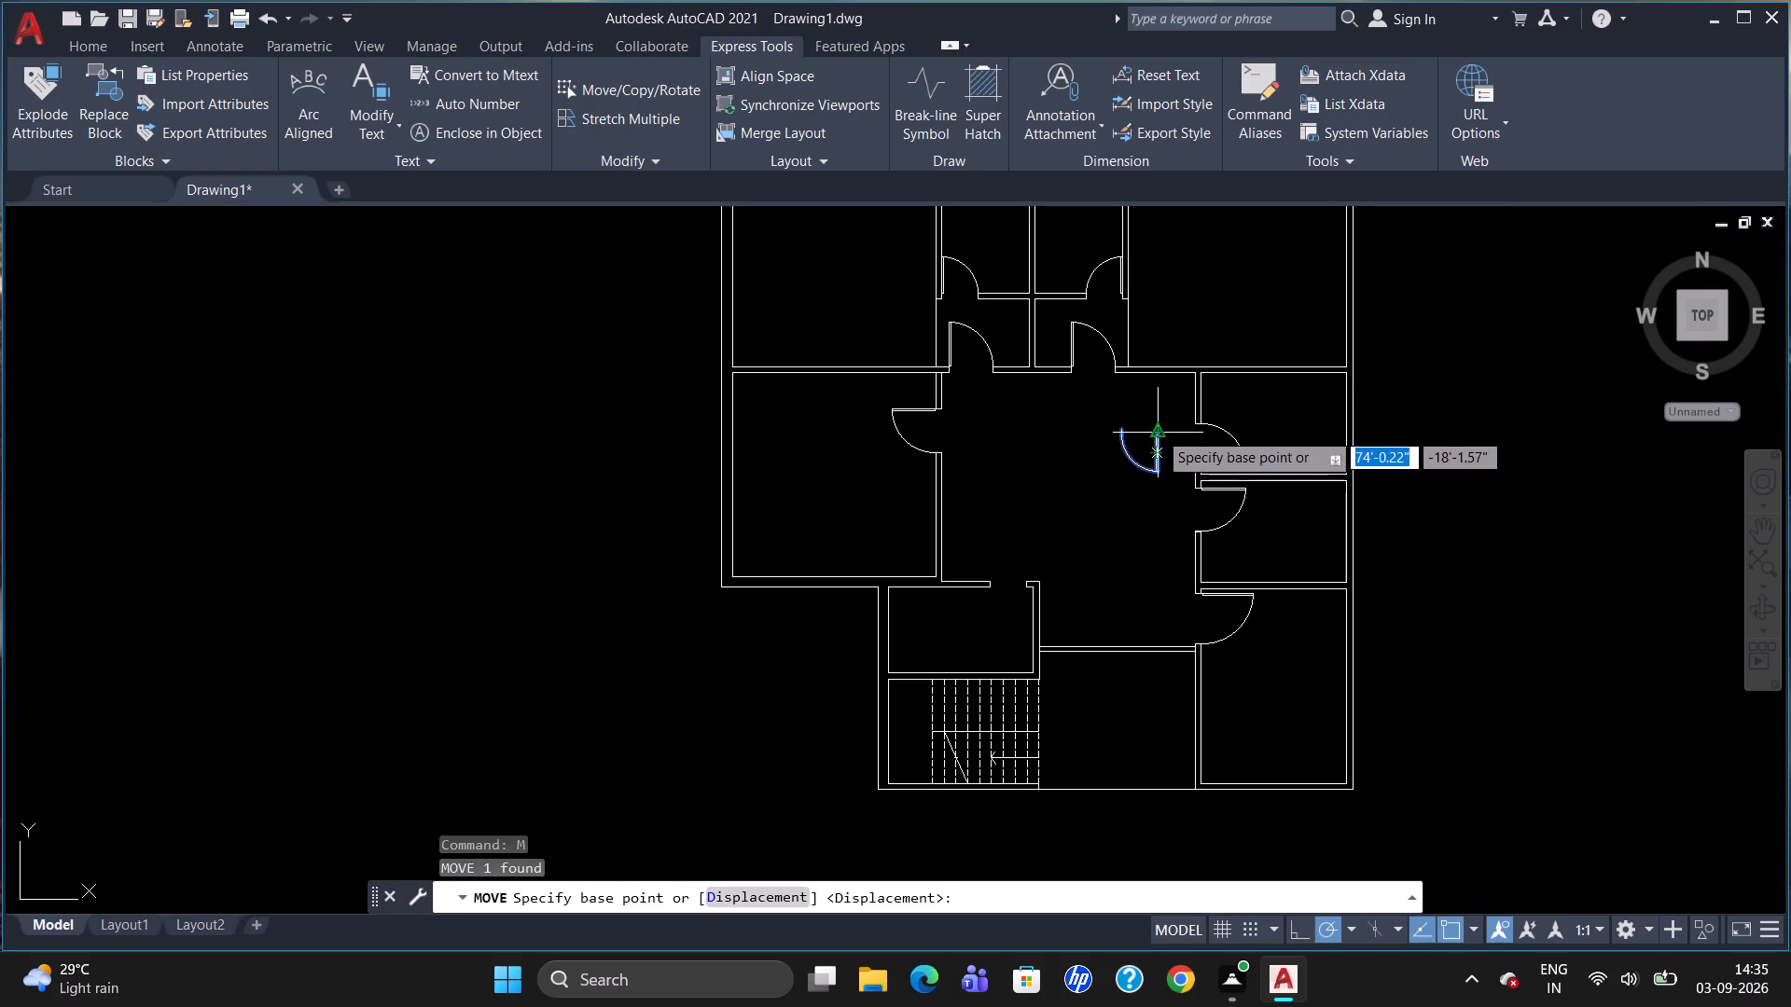
left_click(1158, 429)
scroll(1015, 598, "up", 3)
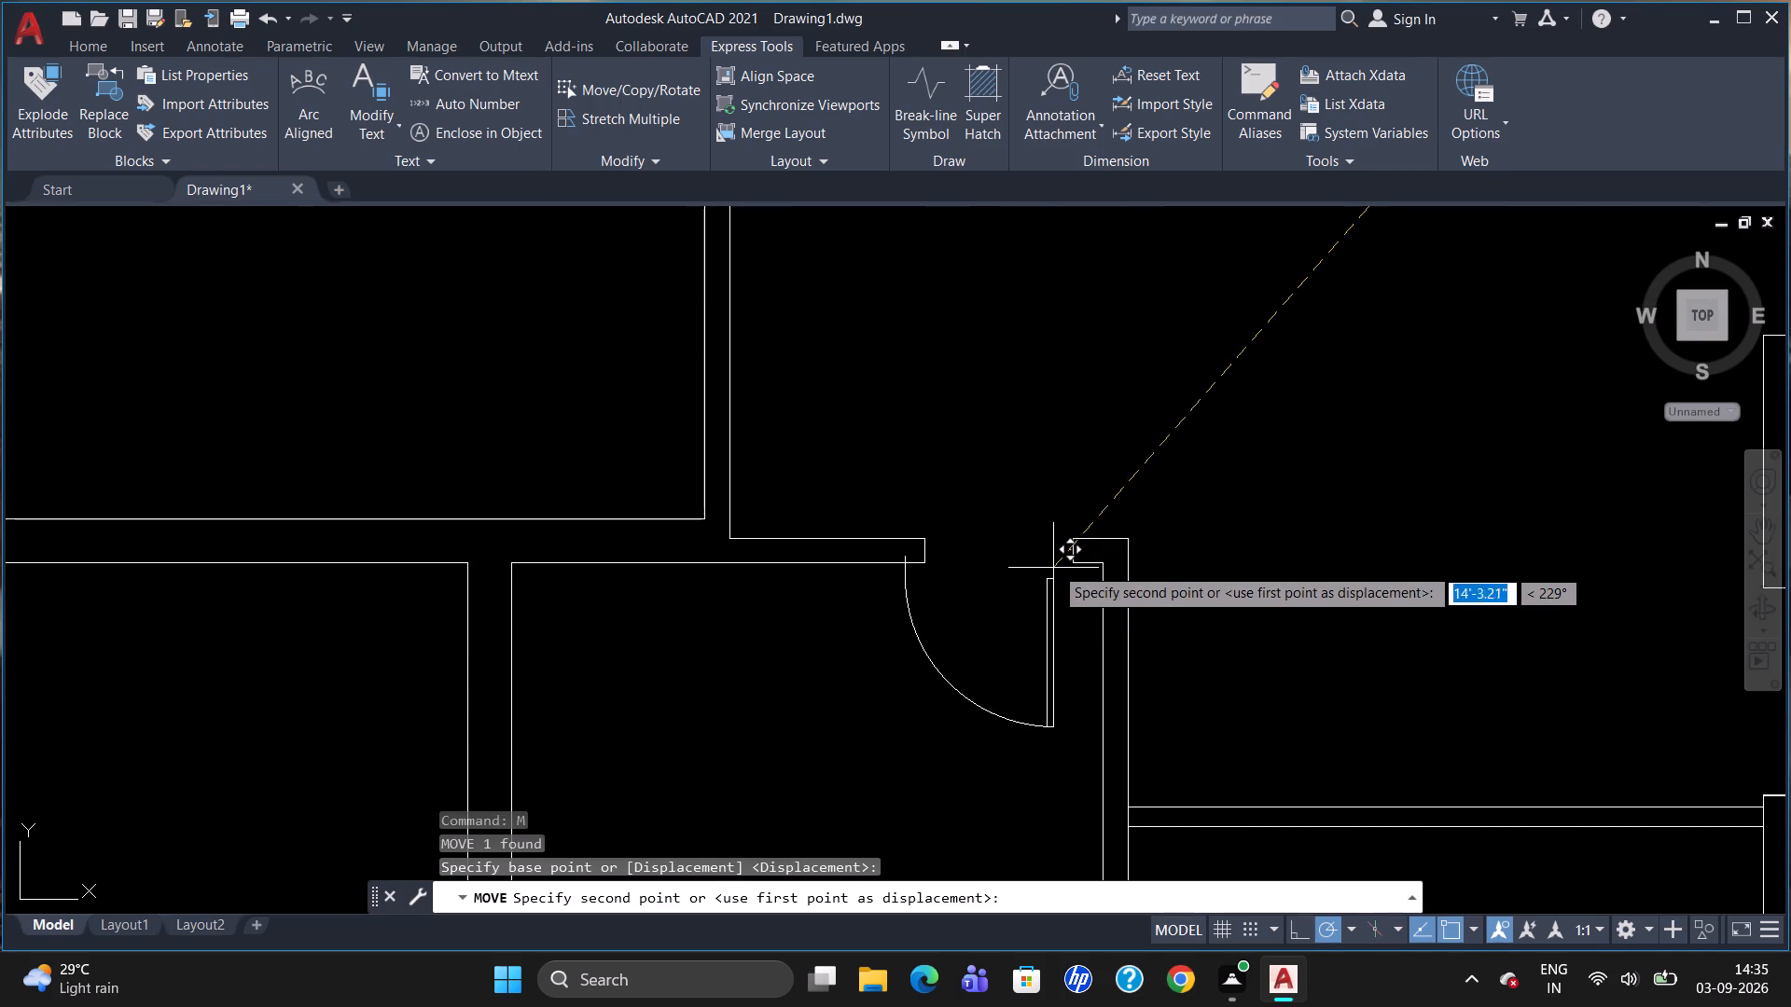
scroll(1056, 547, "up", 2)
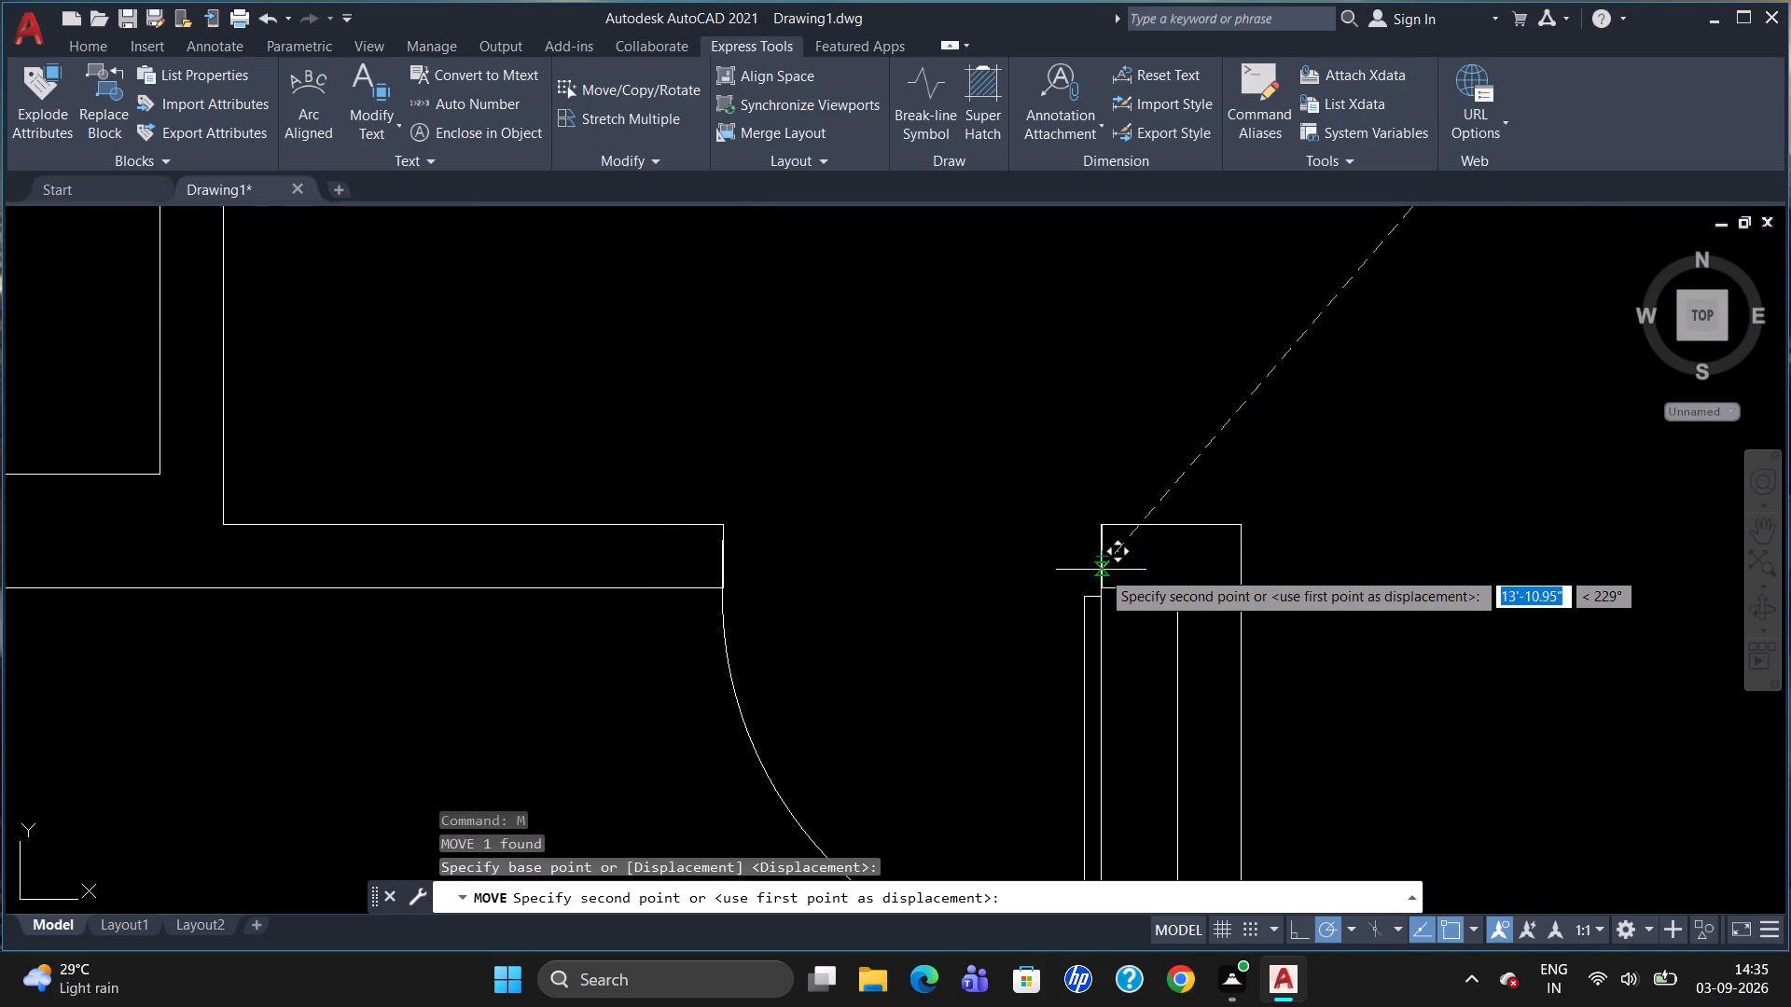
left_click(1101, 570)
Draw a vertical line about 9'-8" down from the upper-left room's top inner wall, starting 2' left of its upper-right inner corner.
scroll(1069, 483, "down", 5)
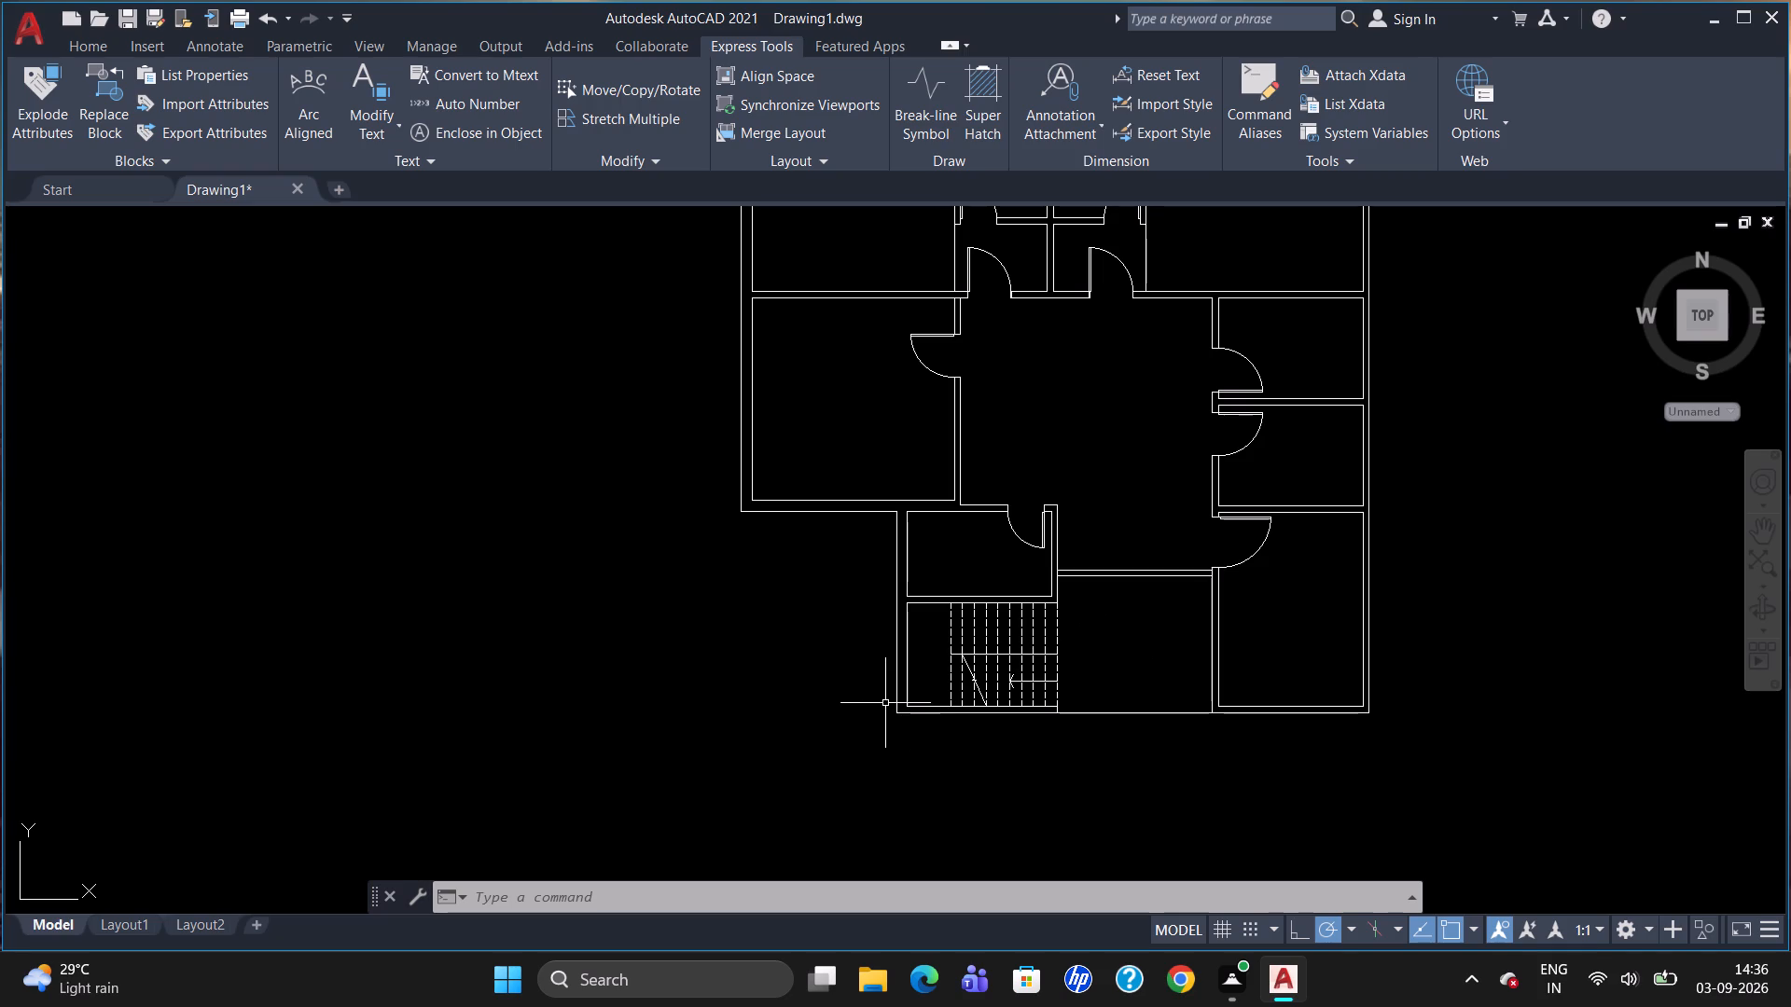
scroll(1102, 537, "down", 1)
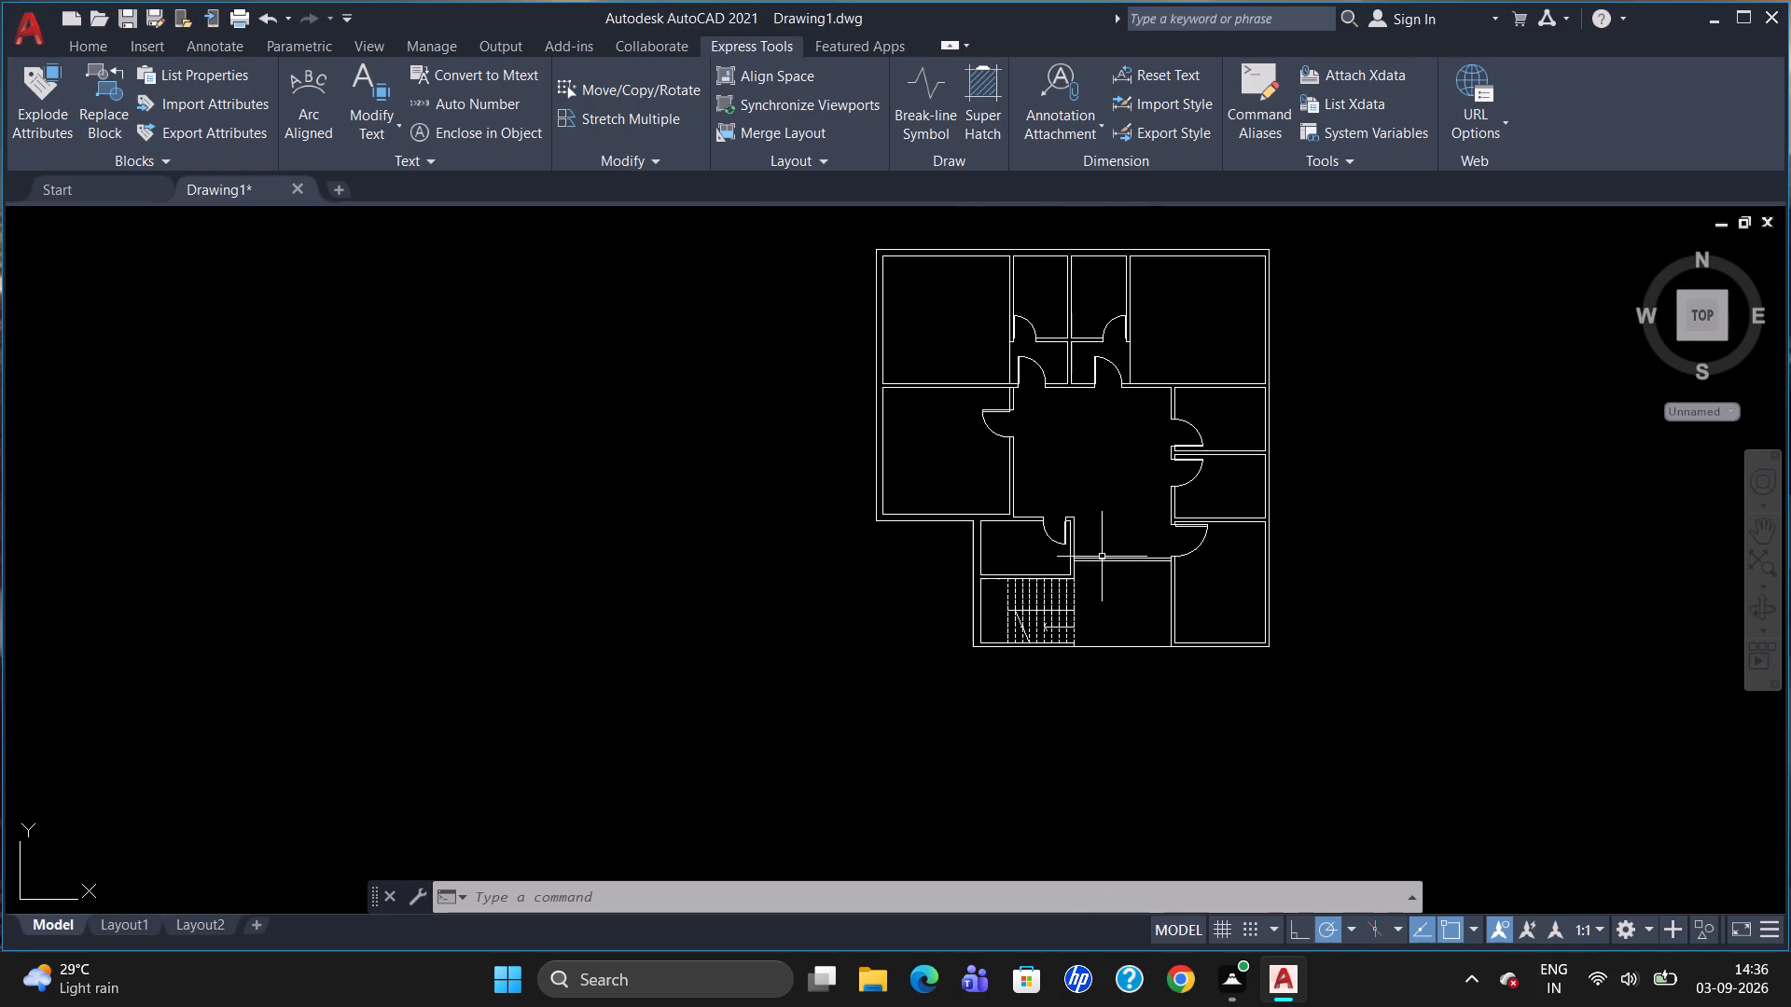
scroll(990, 341, "up", 2)
scroll(1025, 622, "down", 2)
scroll(993, 505, "up", 1)
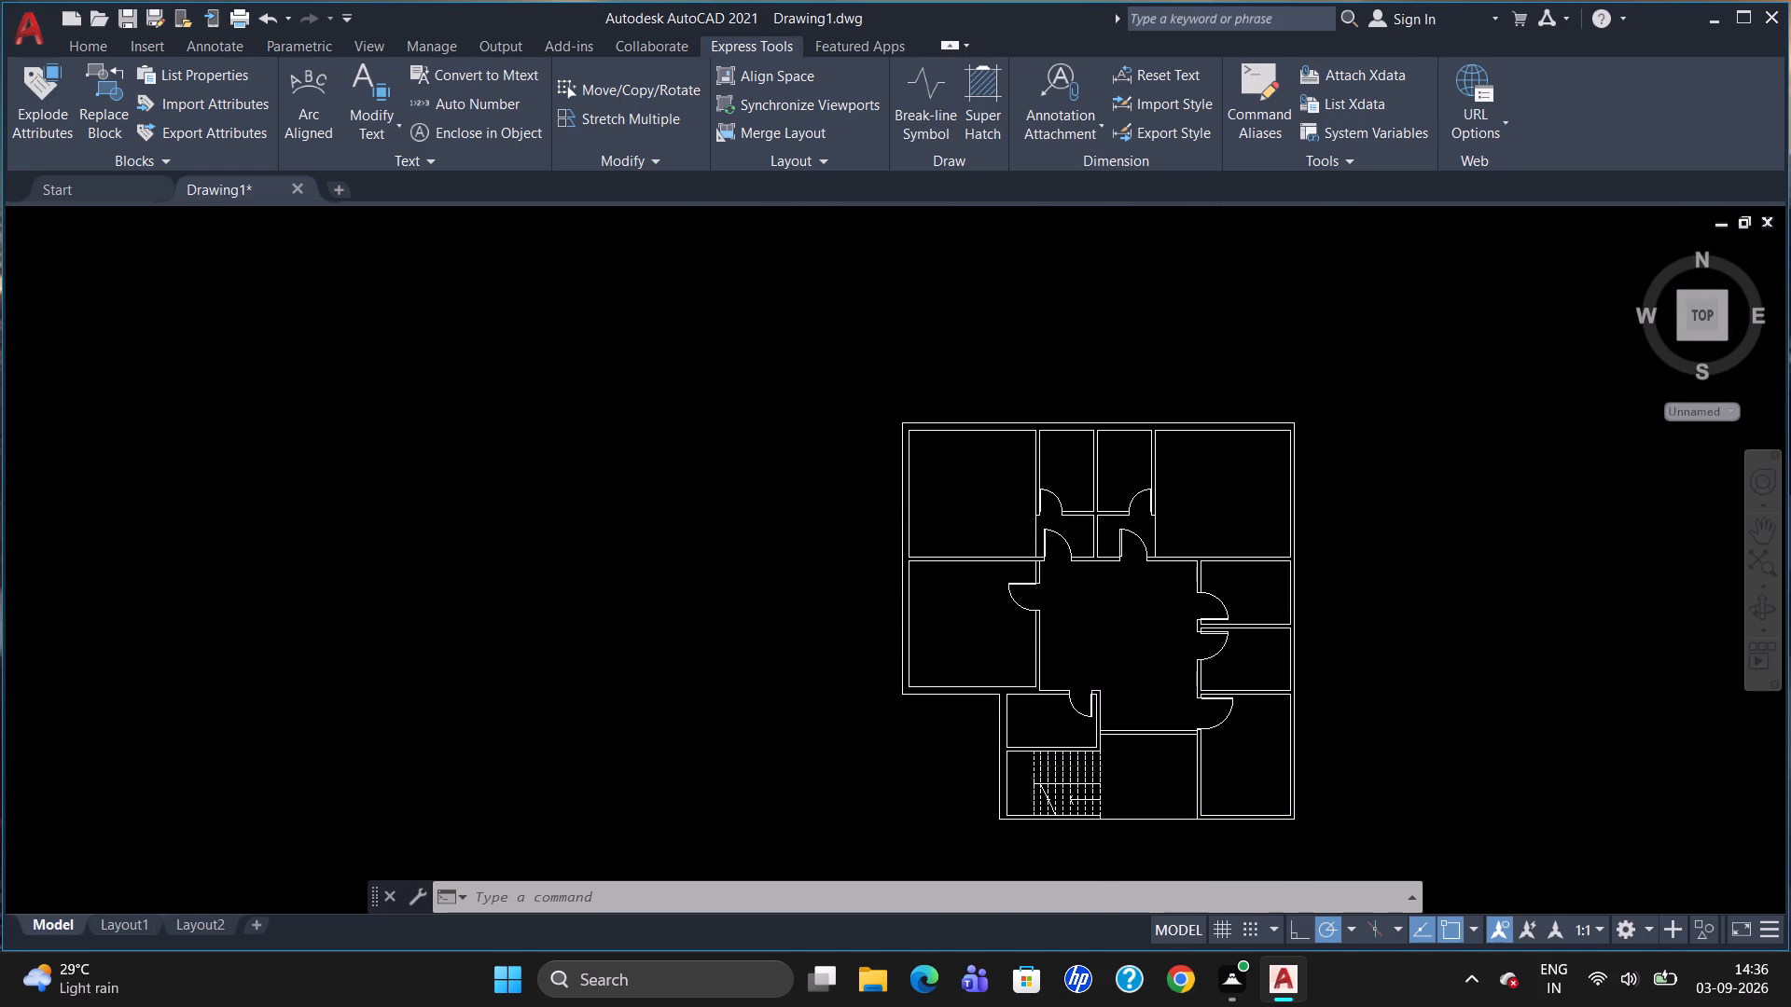
scroll(993, 505, "up", 1)
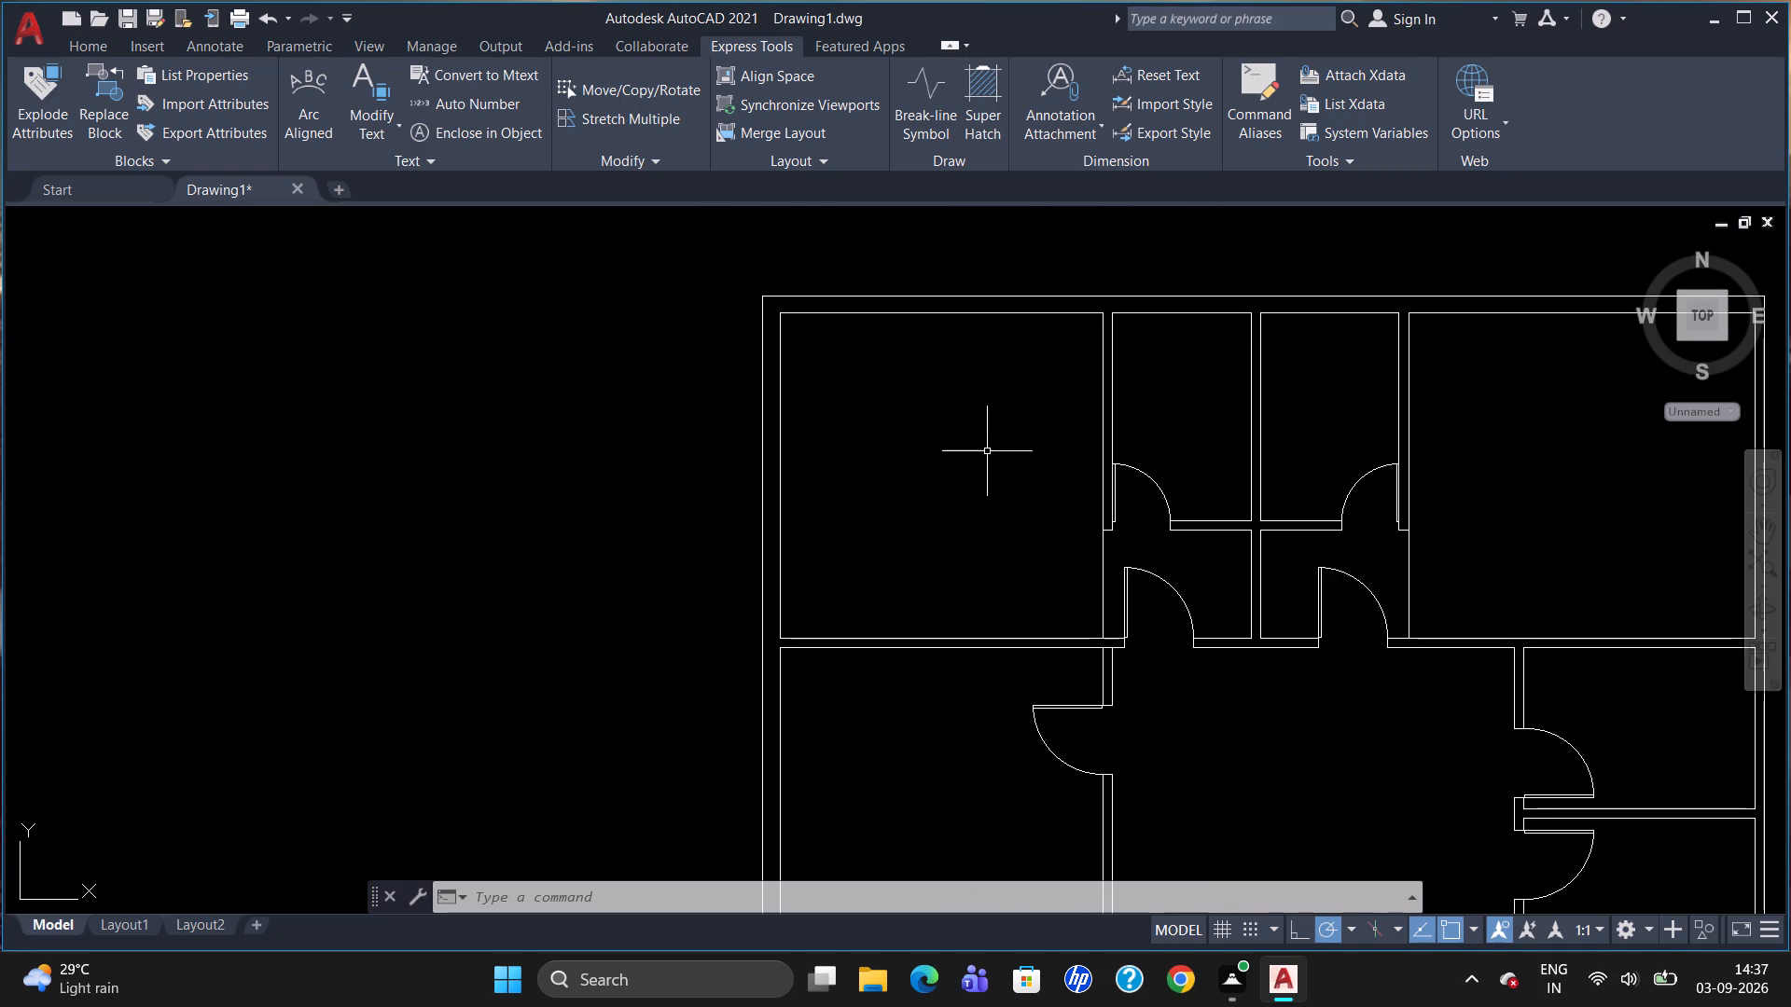
scroll(1041, 325, "up", 1)
key("l")
key("Return")
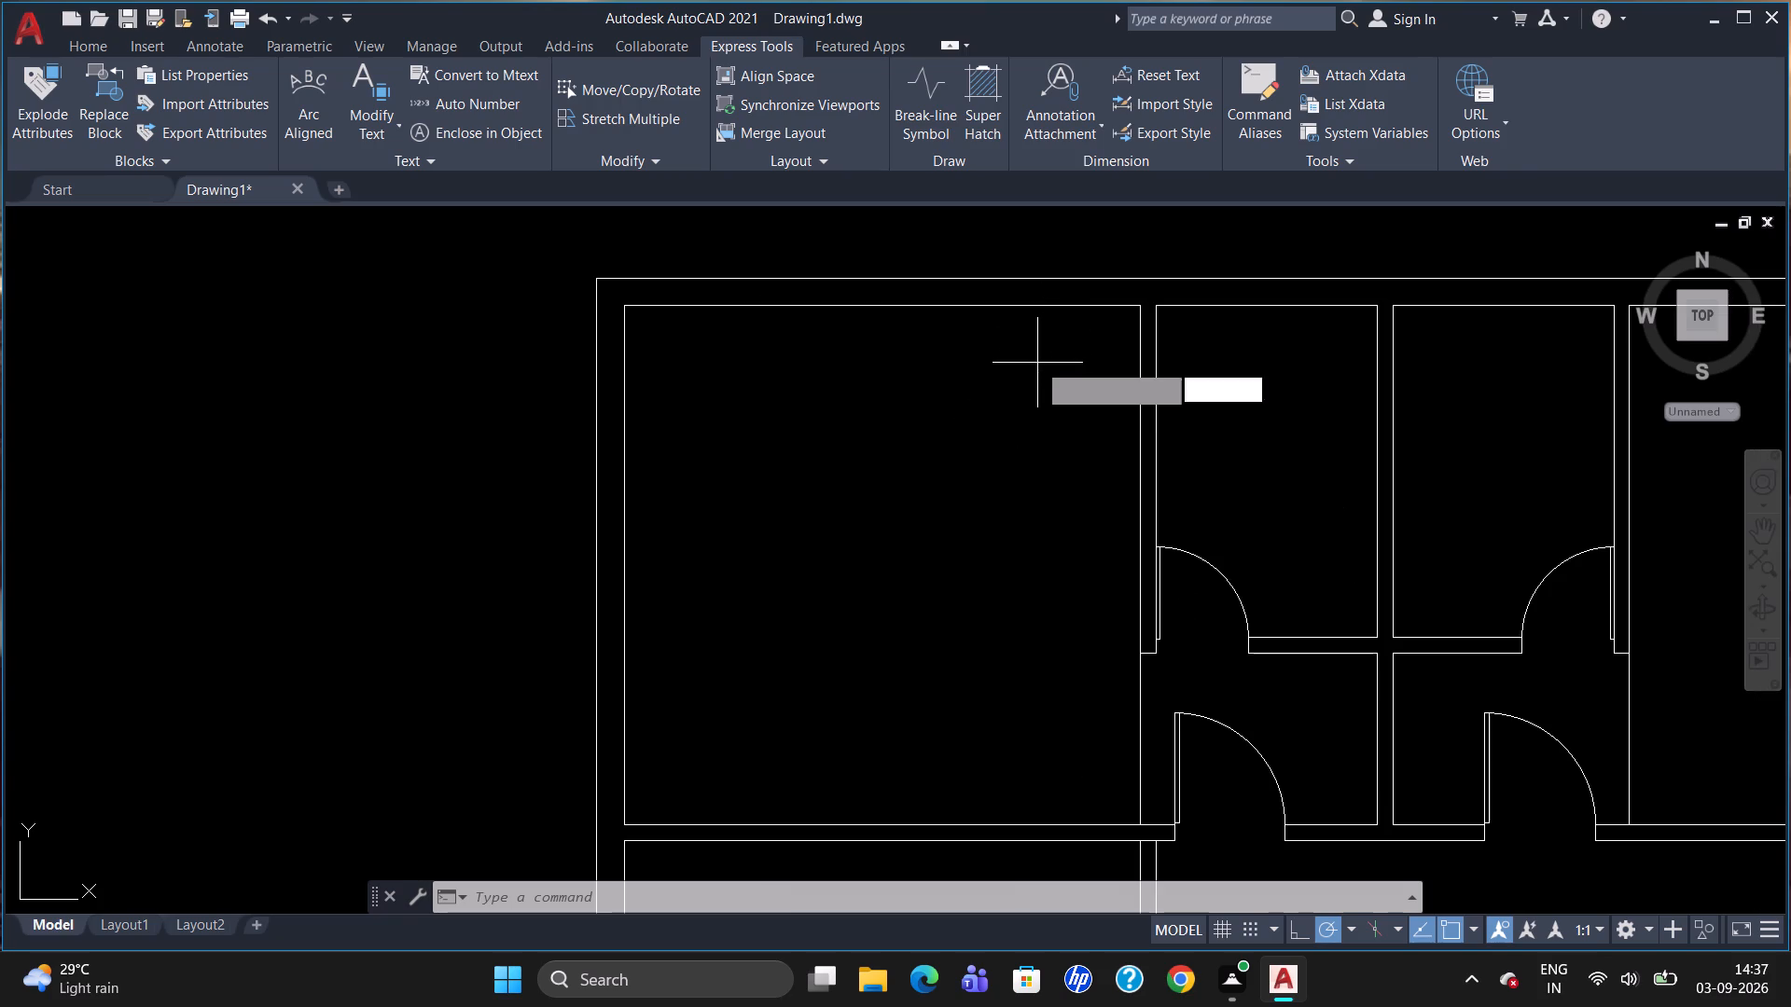
type("TL")
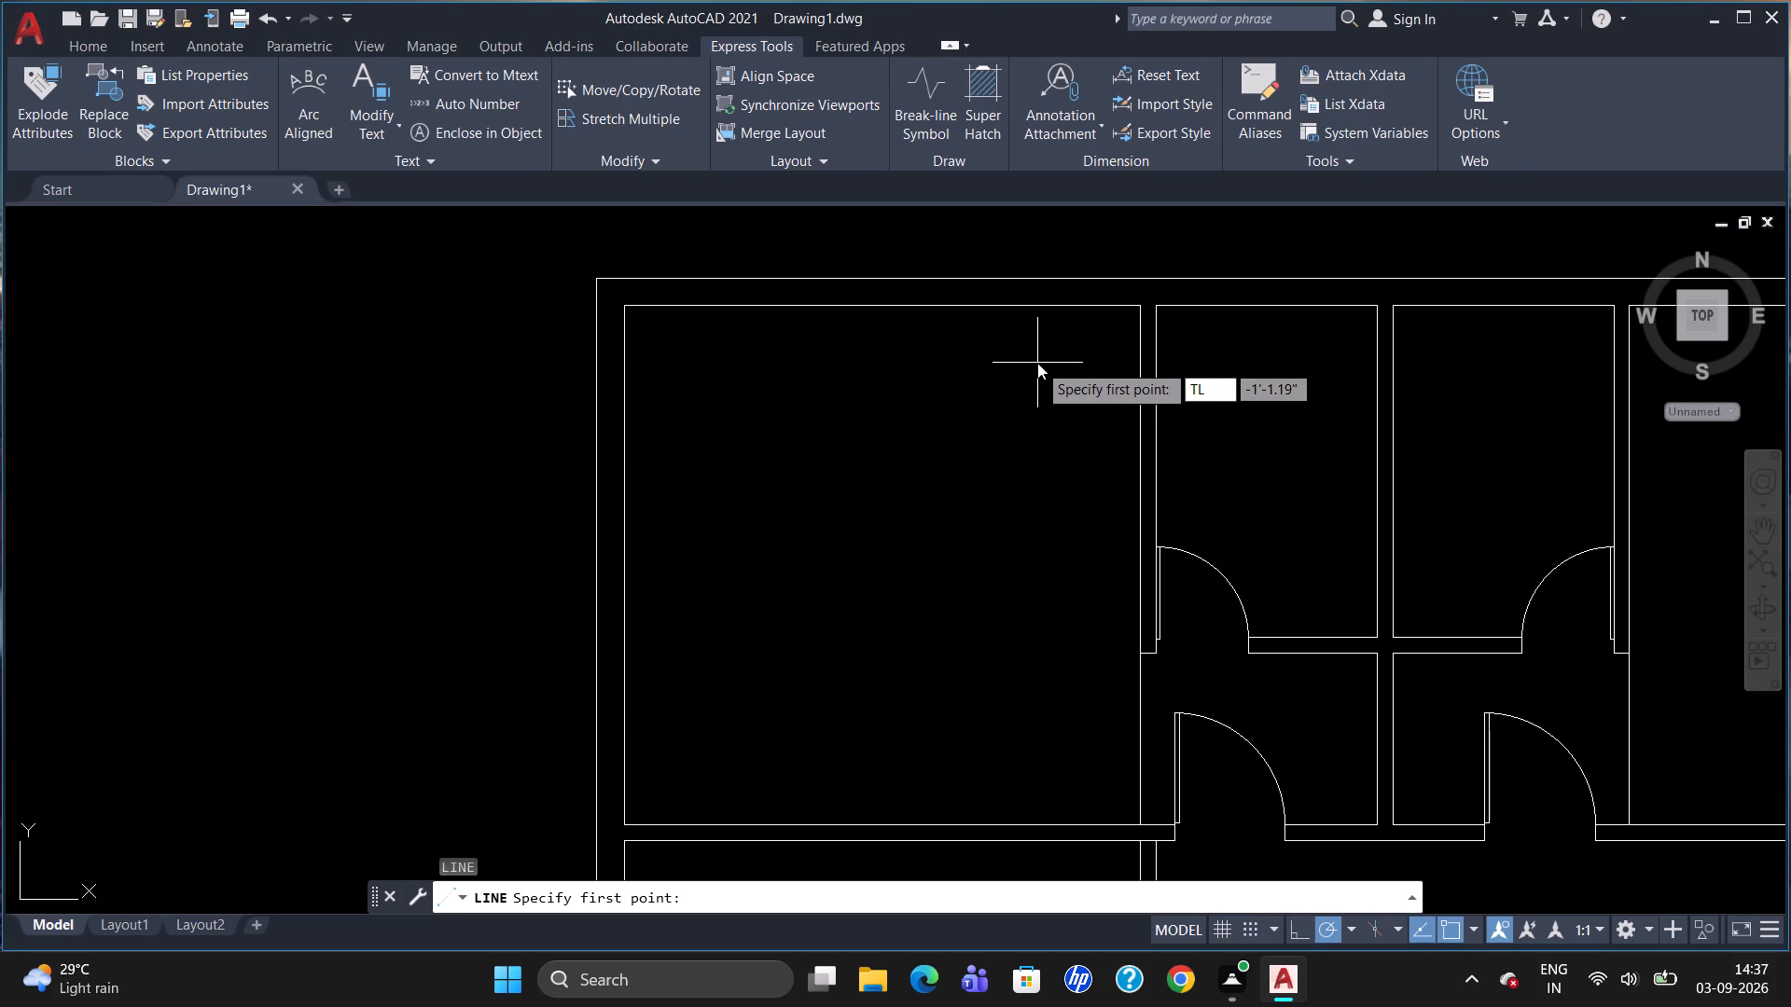
key("BackSpace")
key("k")
key("Return")
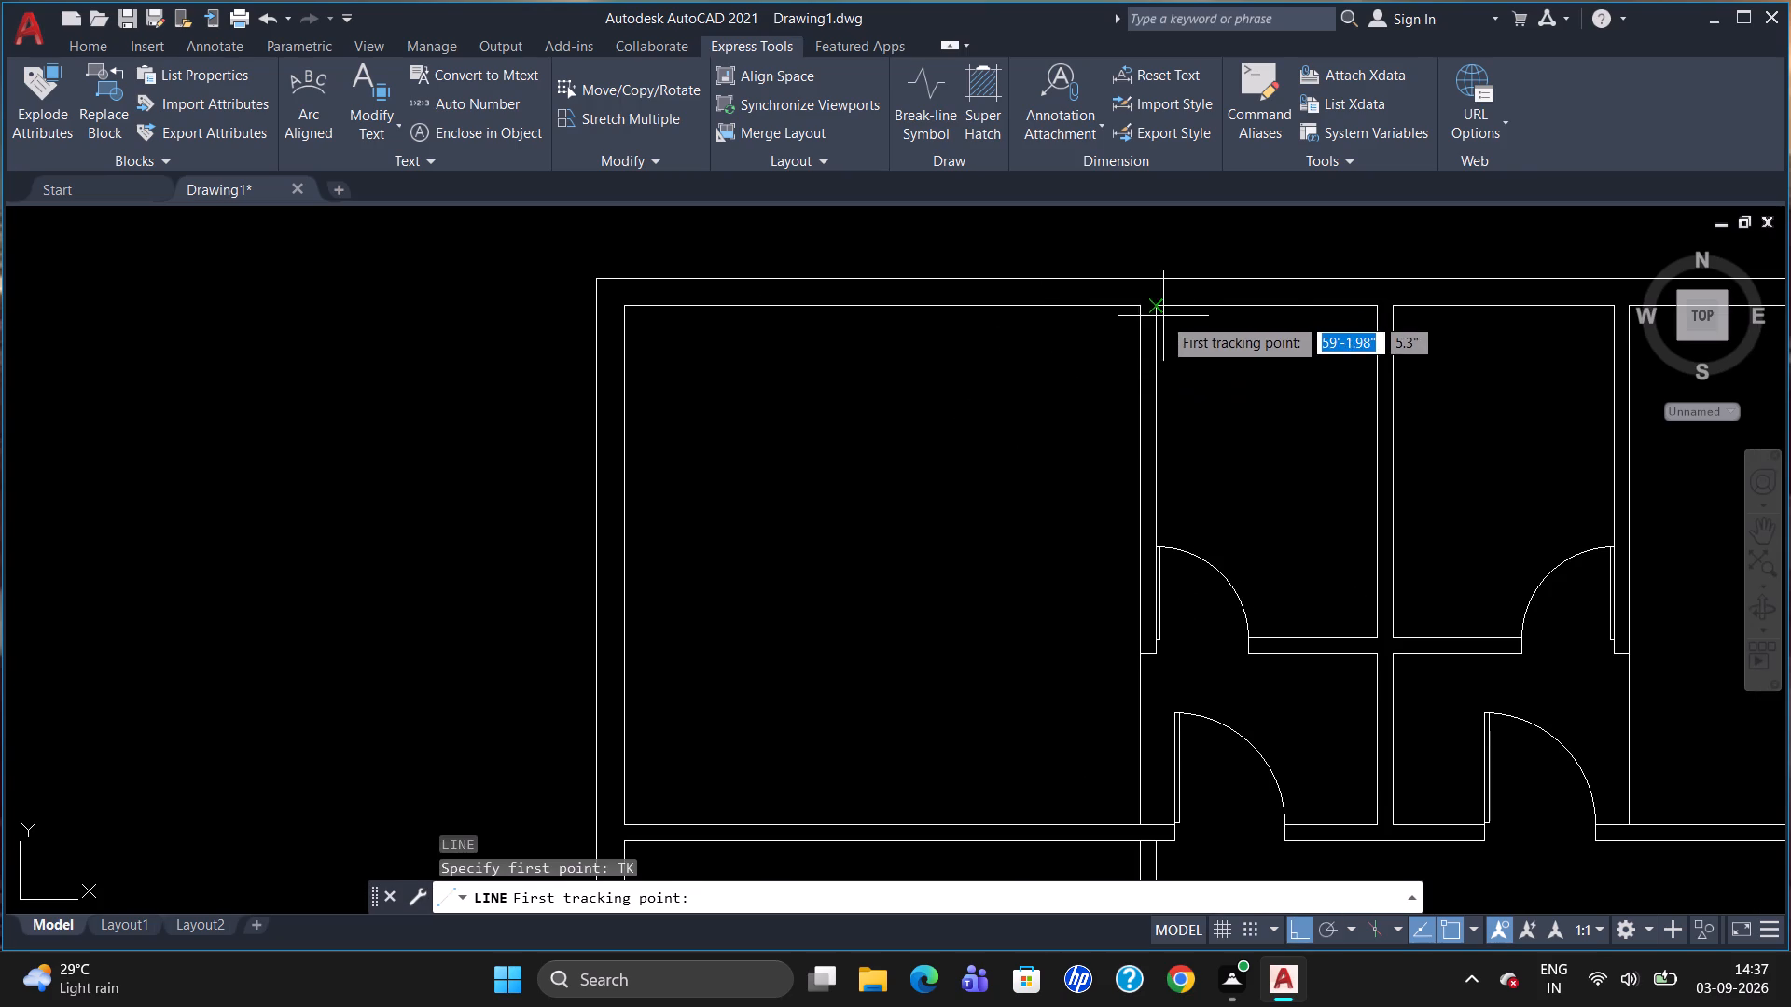
left_click(1139, 301)
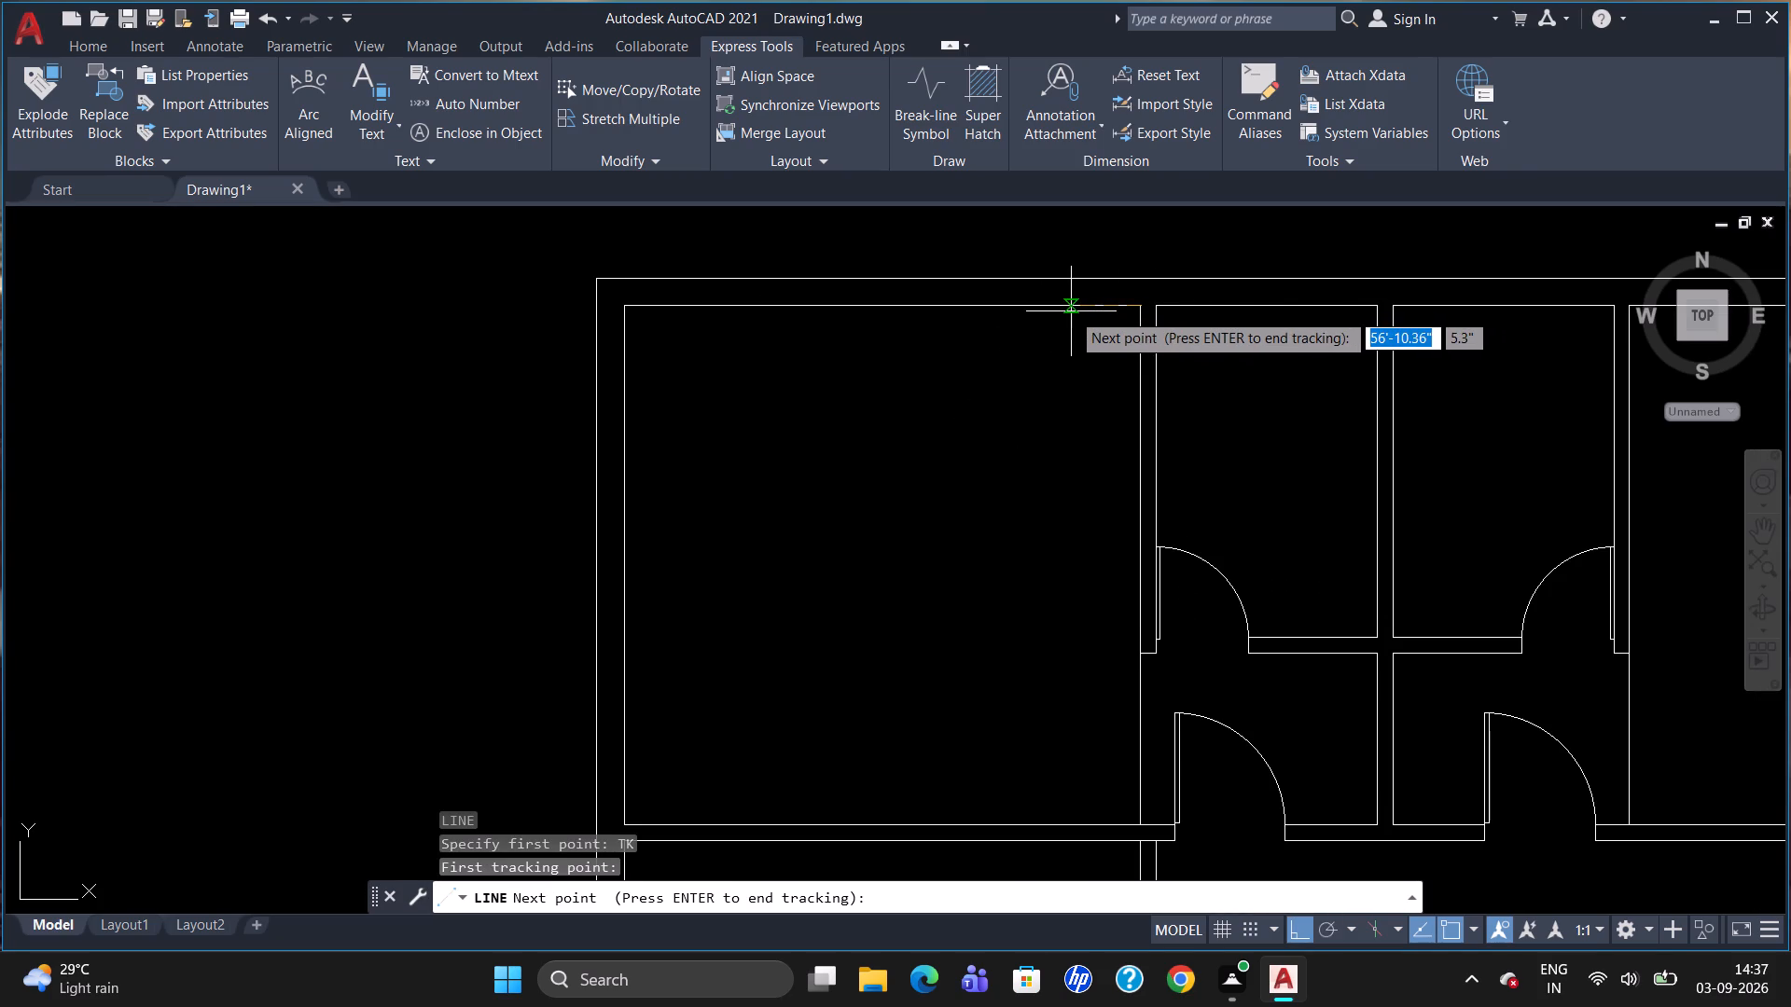
type("2'")
key("Return")
key("Return")
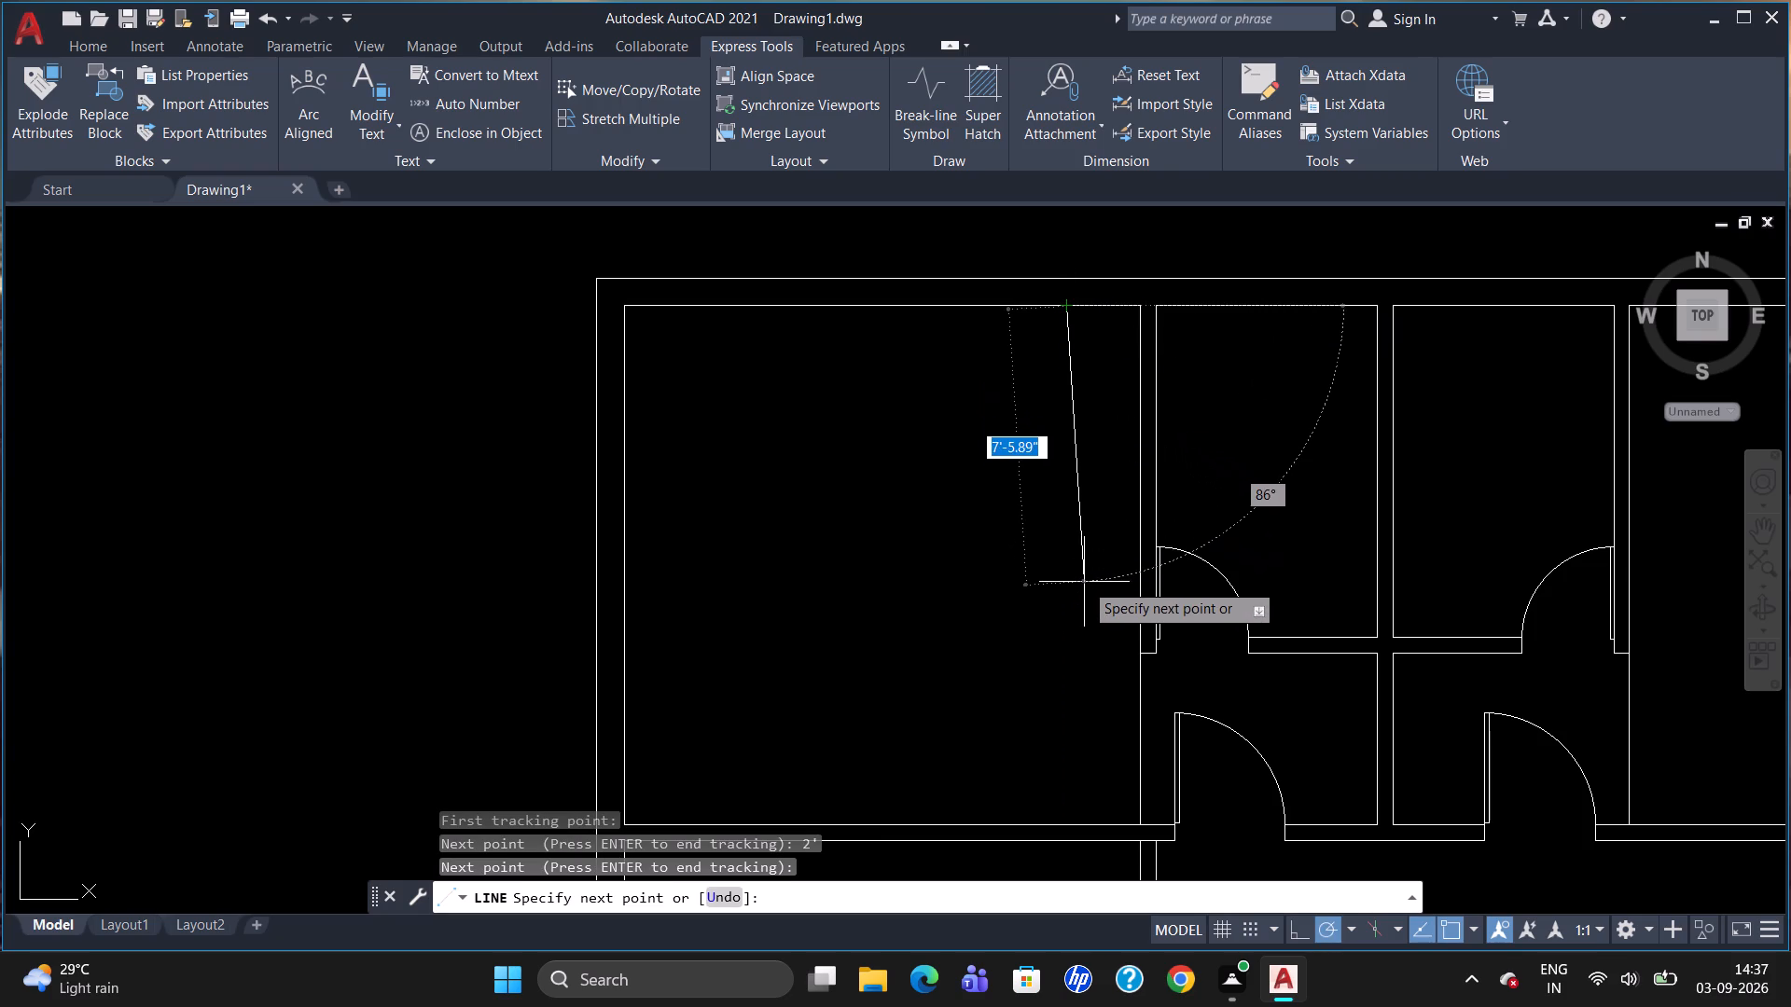
left_click(1076, 663)
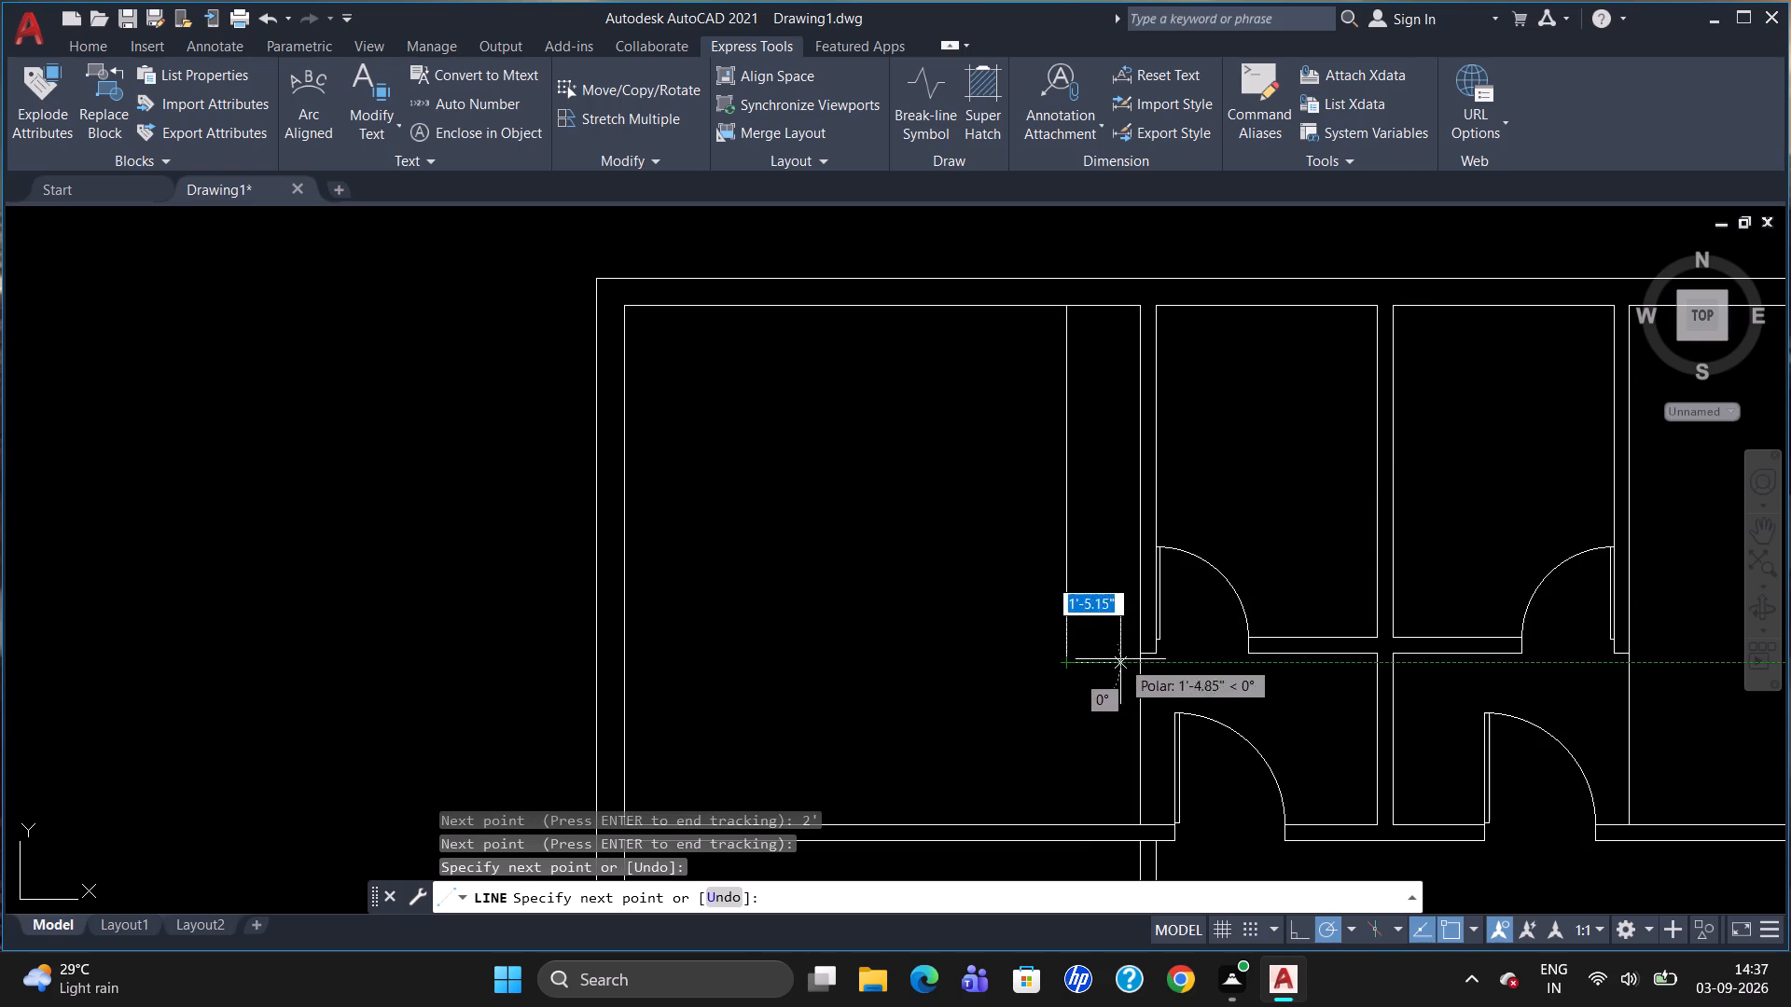
key("Escape")
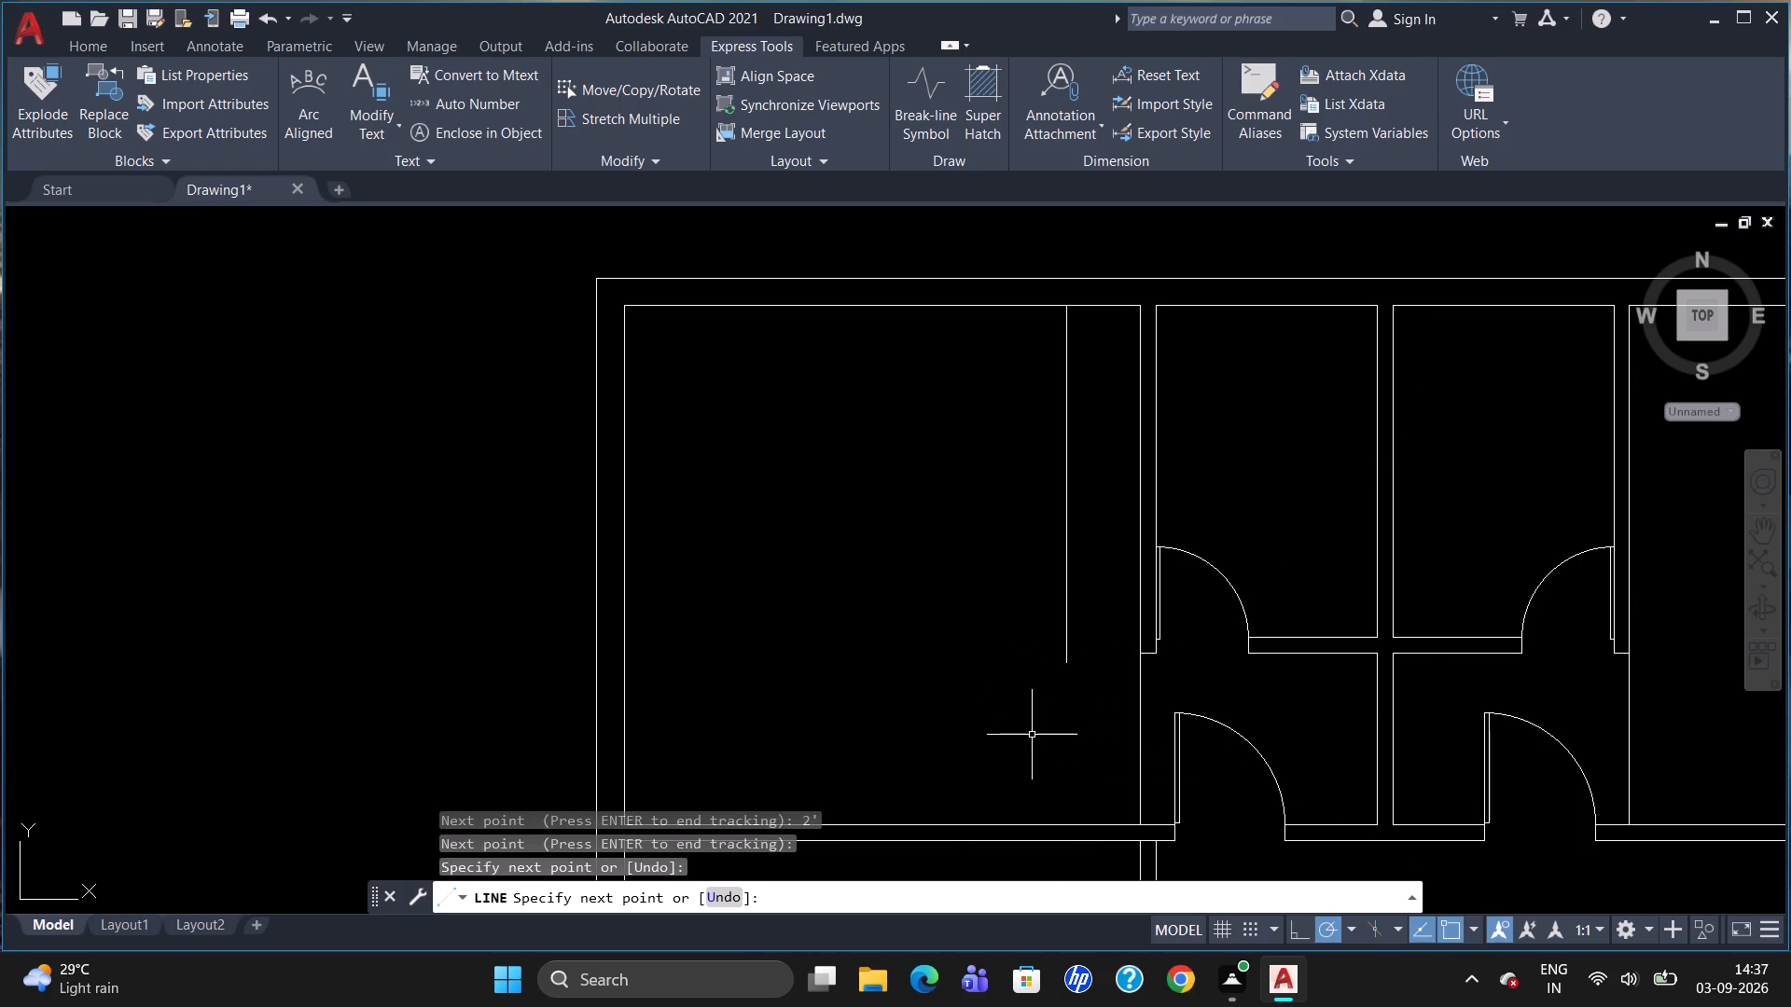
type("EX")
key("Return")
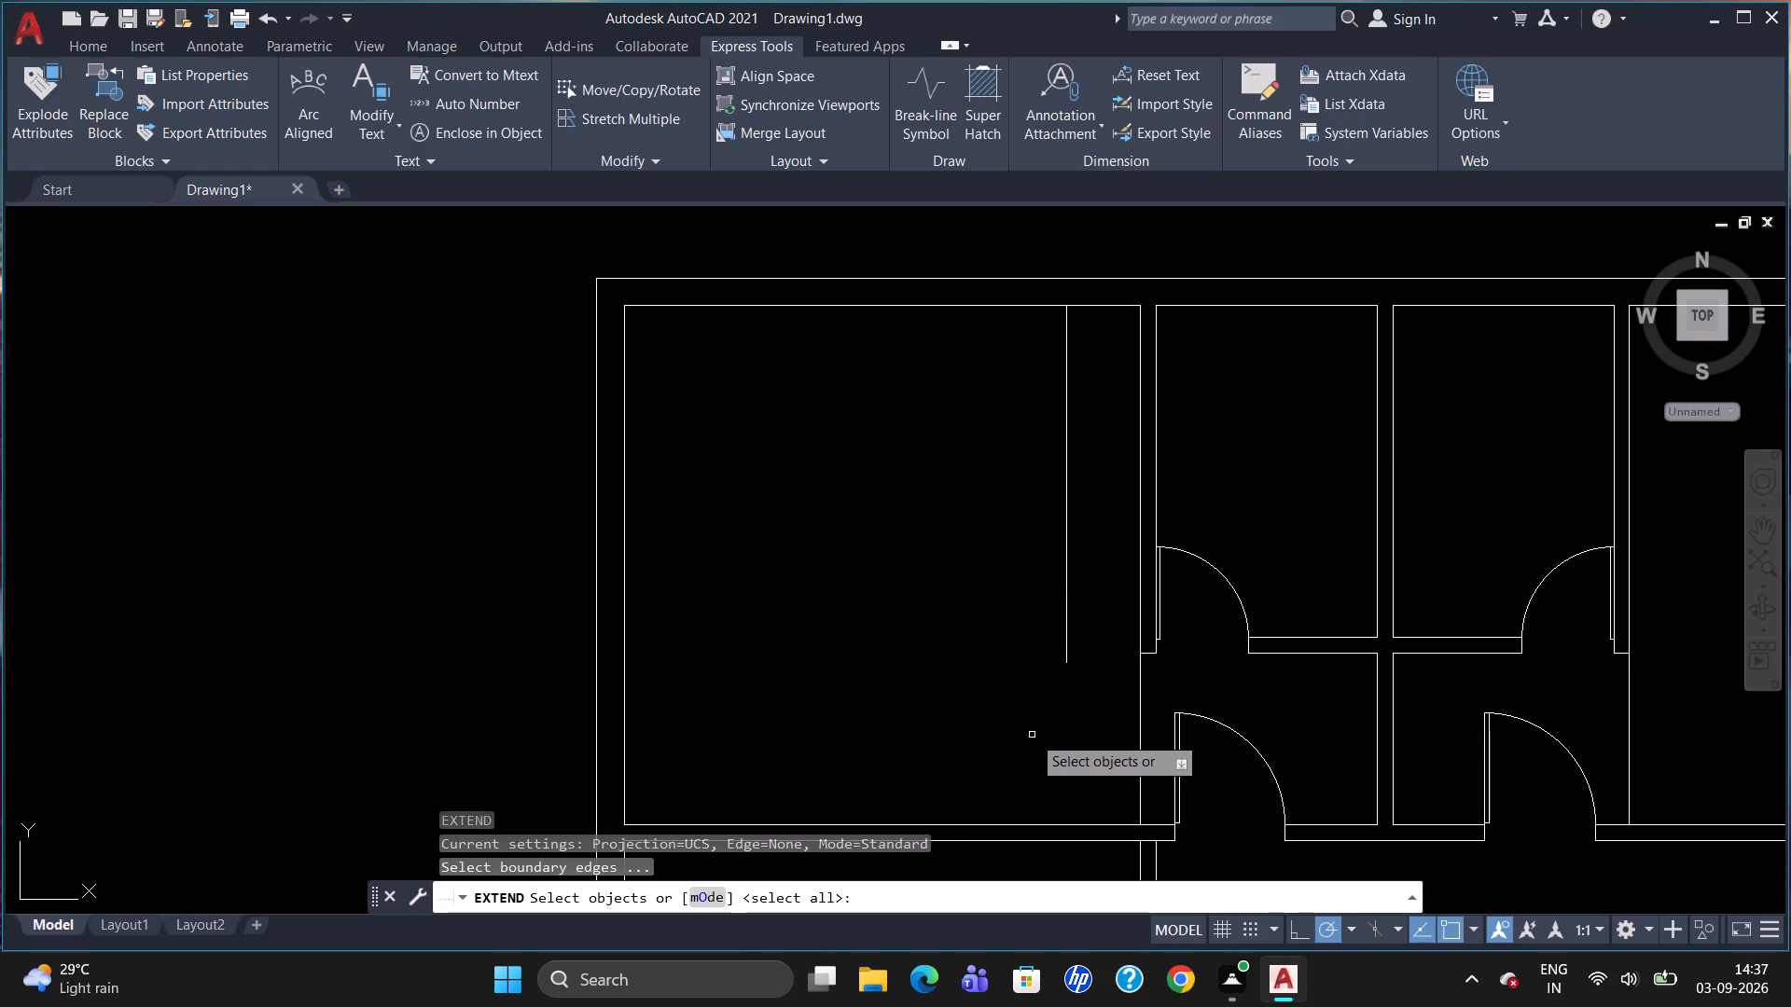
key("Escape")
Draw a horizontal 2' line from the upper-left room's right wall, level with the adjacent door jamb, to the offset vertical line.
key("l")
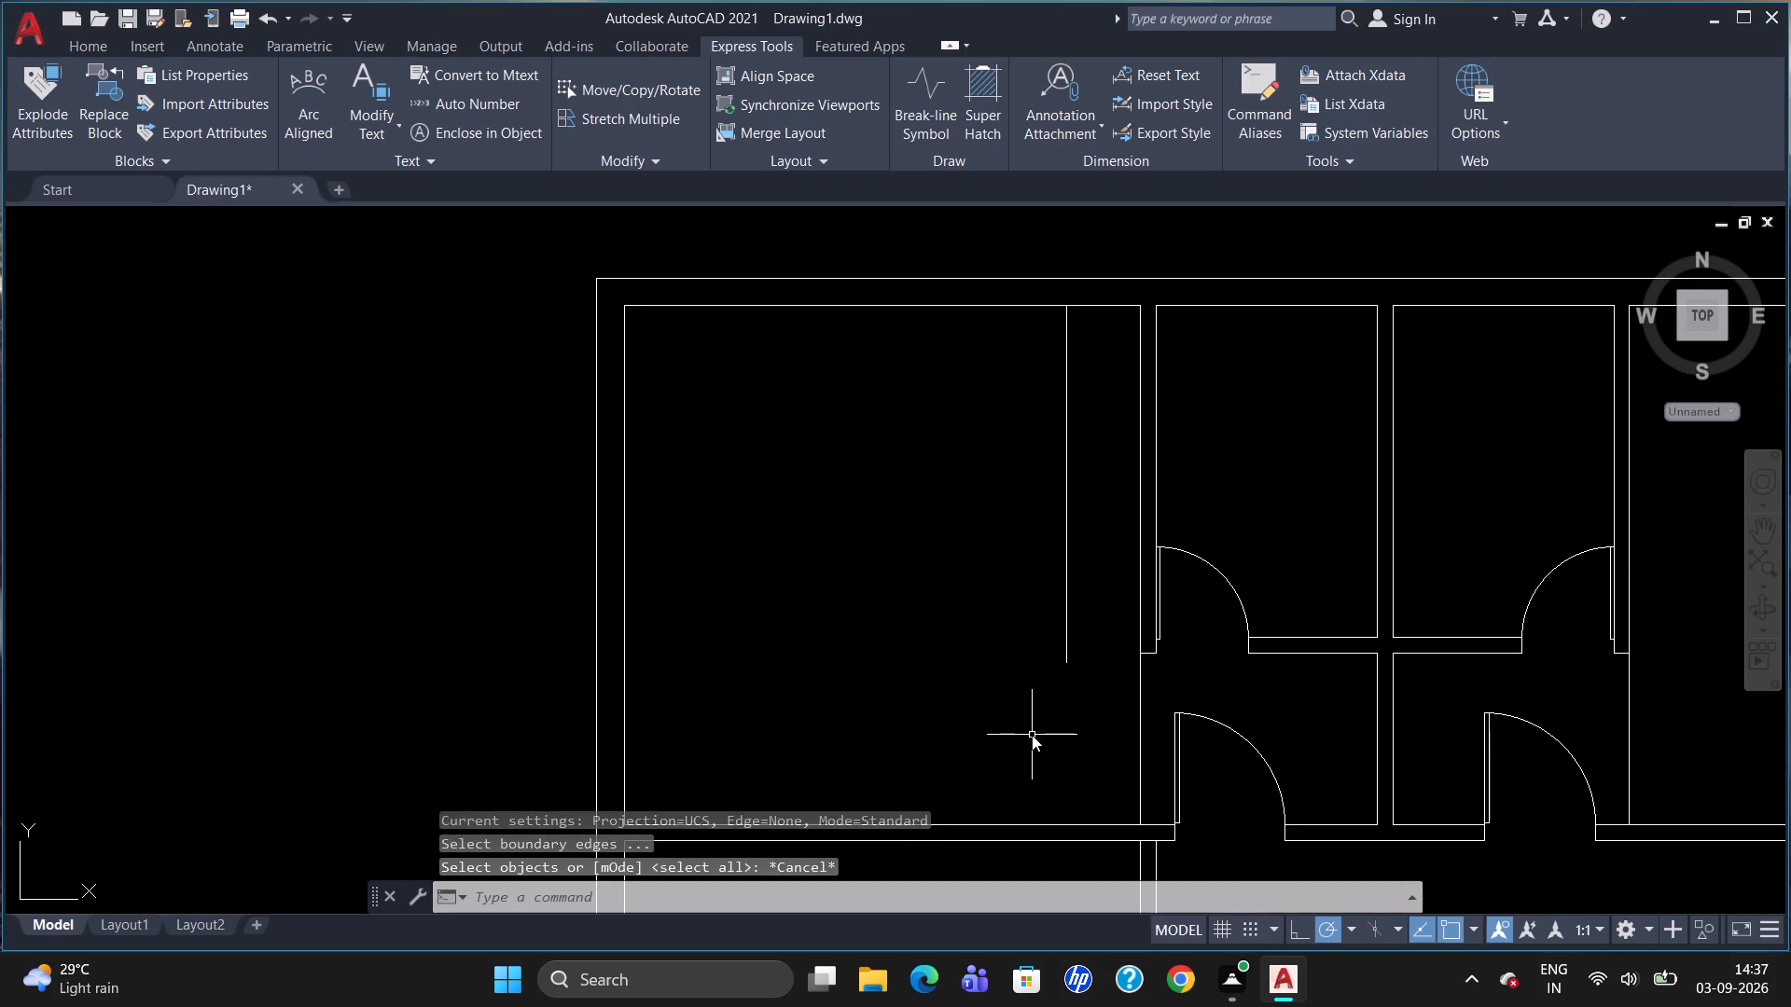
key("Return")
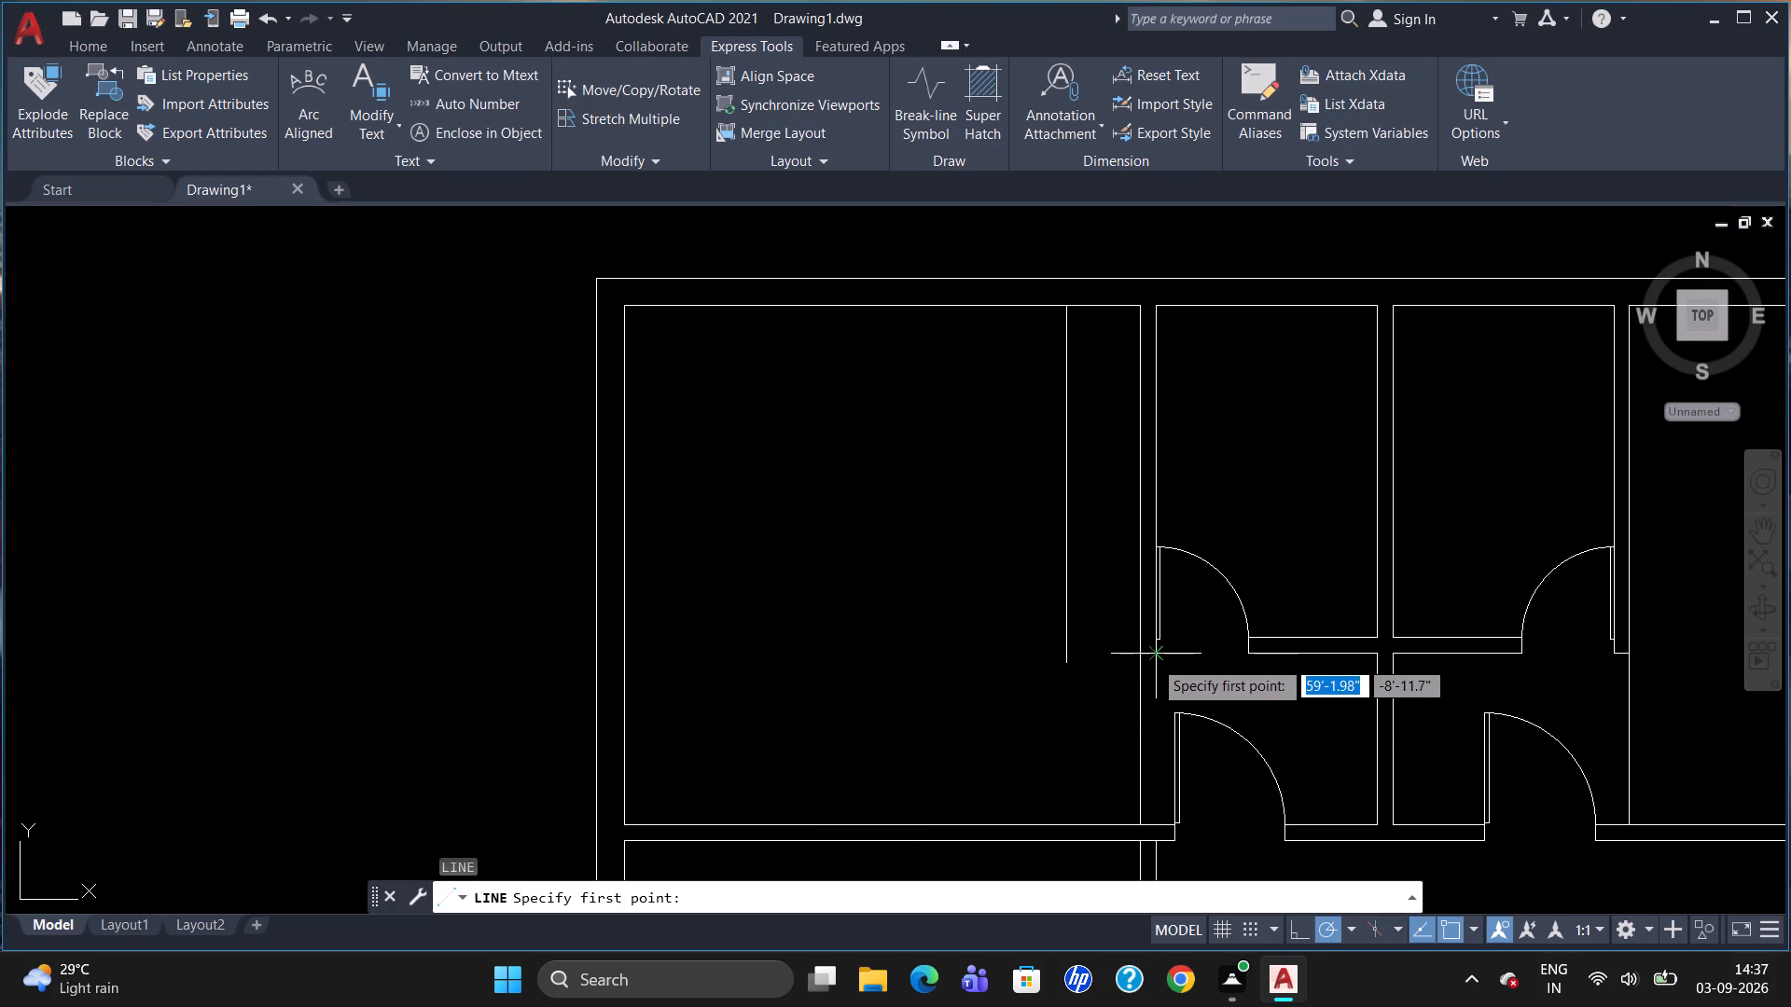
left_click(1137, 660)
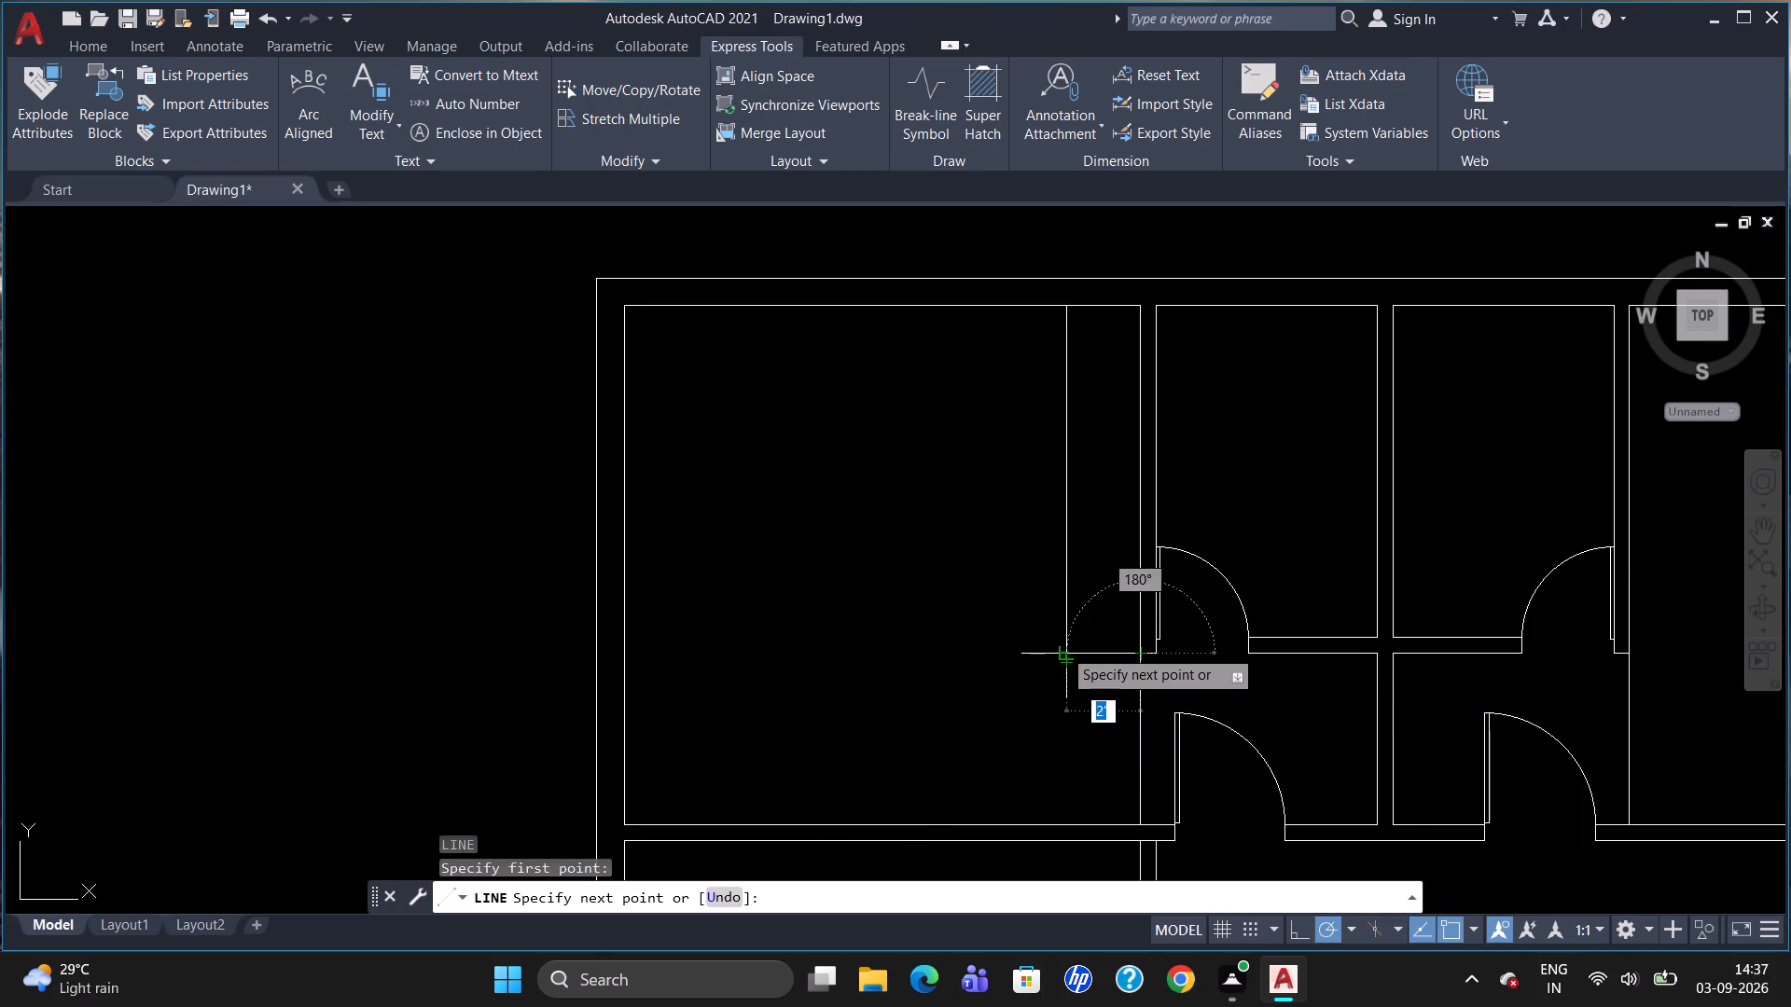
left_click(1062, 647)
key("Escape")
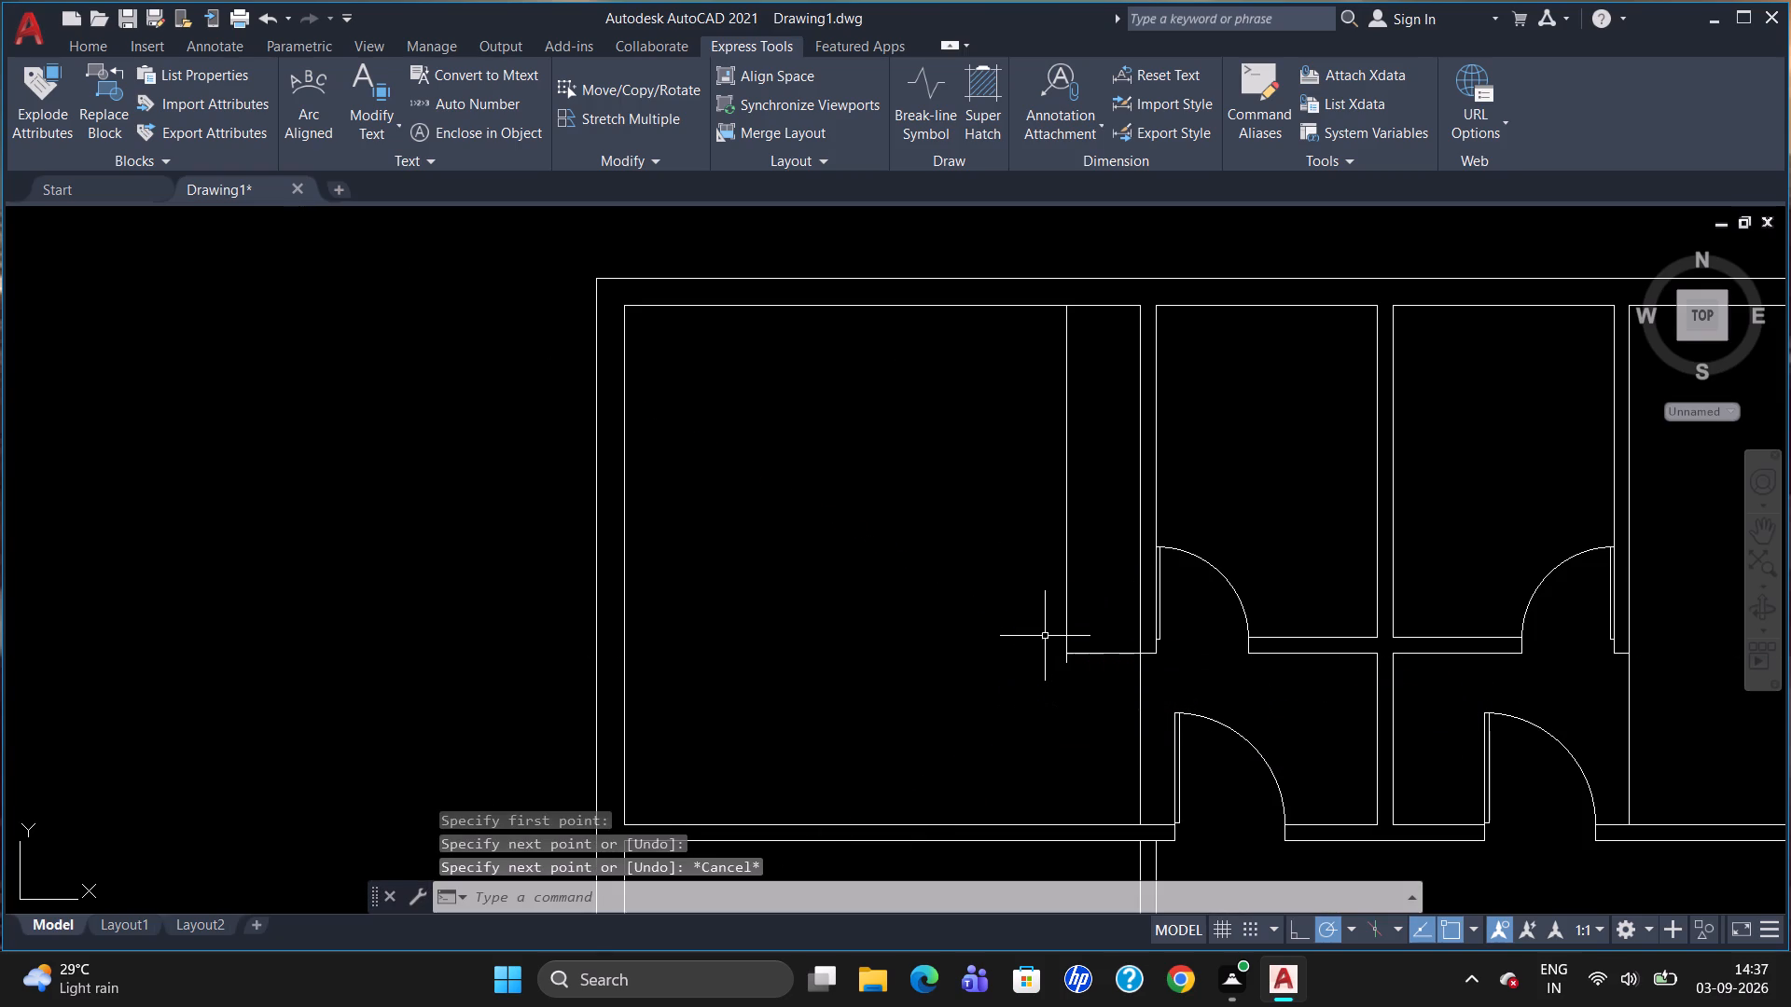
Trim the short overhang of the vertical line below the new horizontal line in the upper-left room.
type("TR")
key("Return")
key("Return")
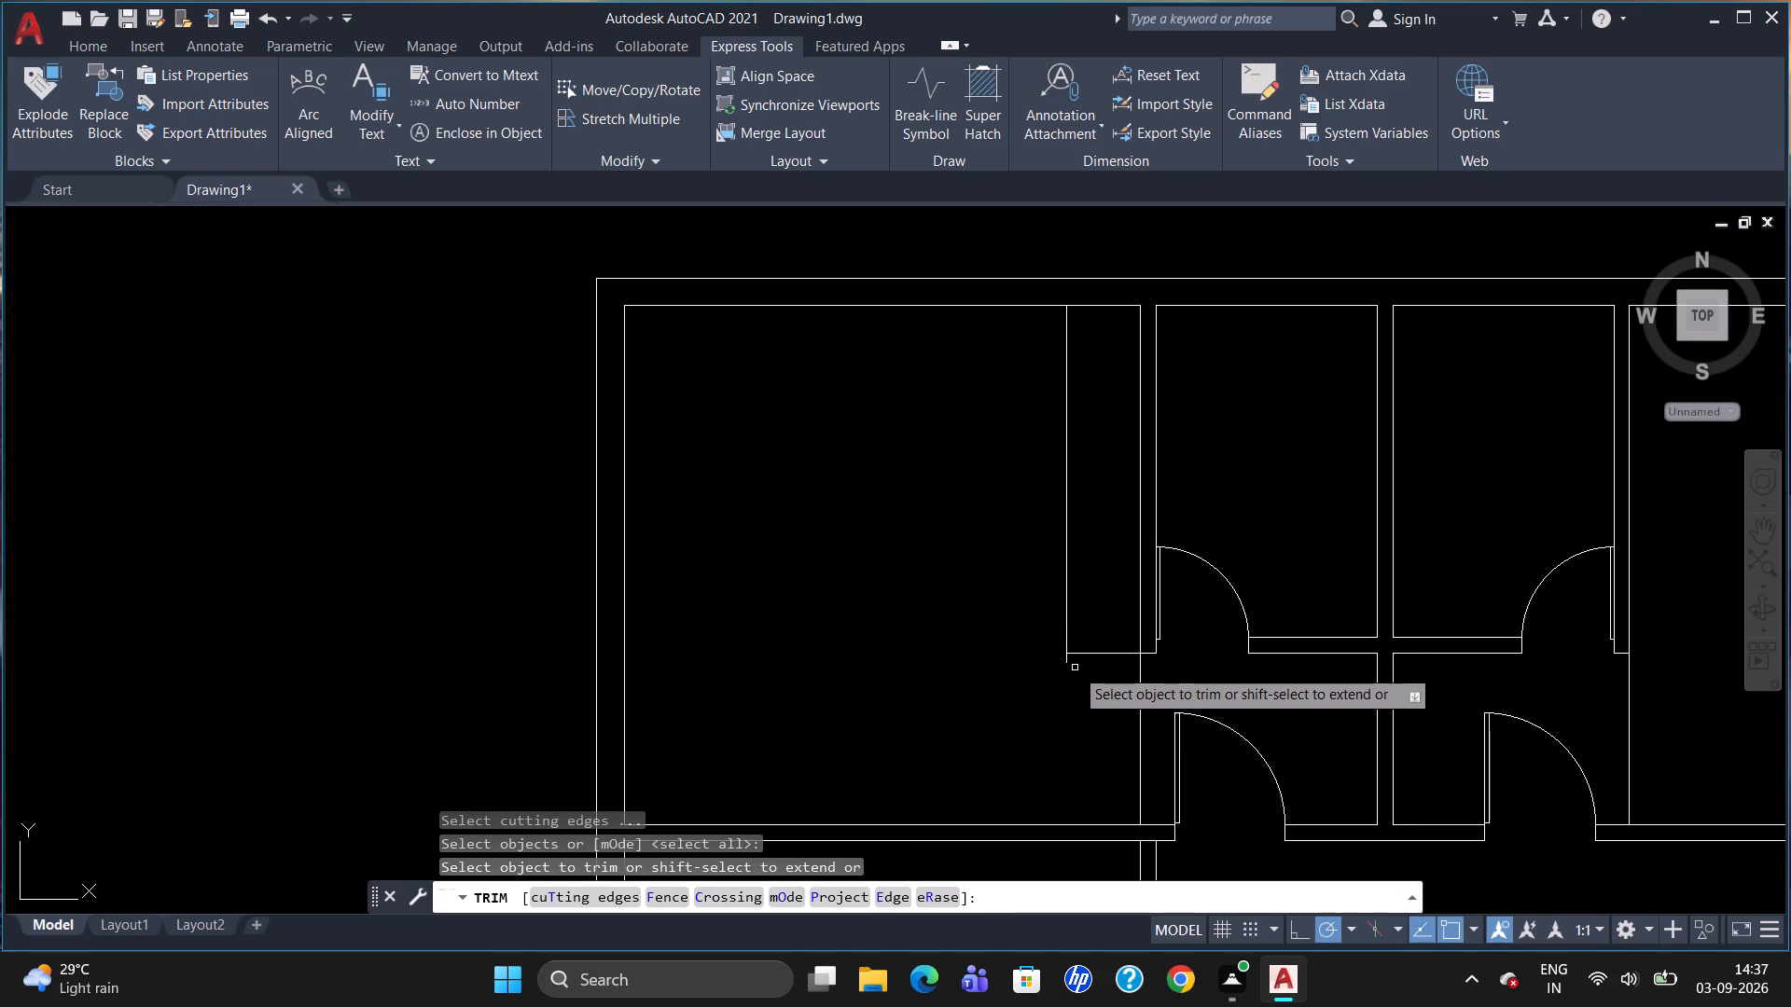
left_click(1069, 663)
scroll(975, 586, "down", 2)
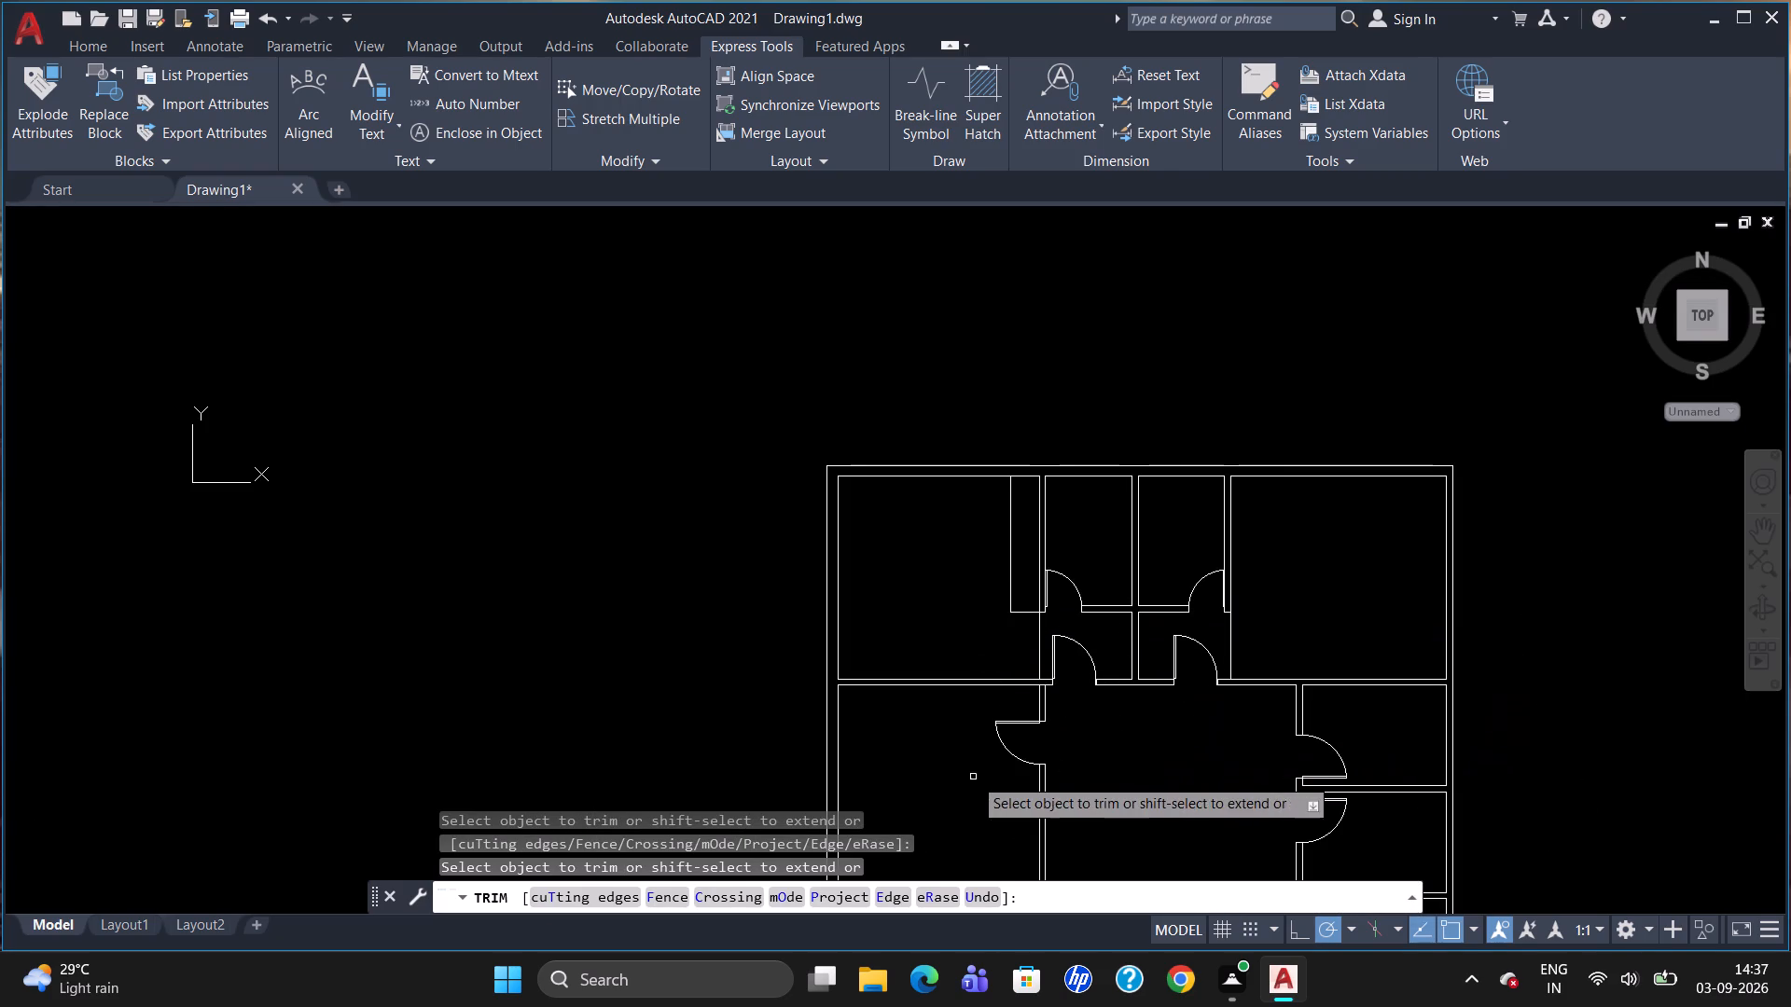
scroll(964, 767, "up", 1)
key("Escape")
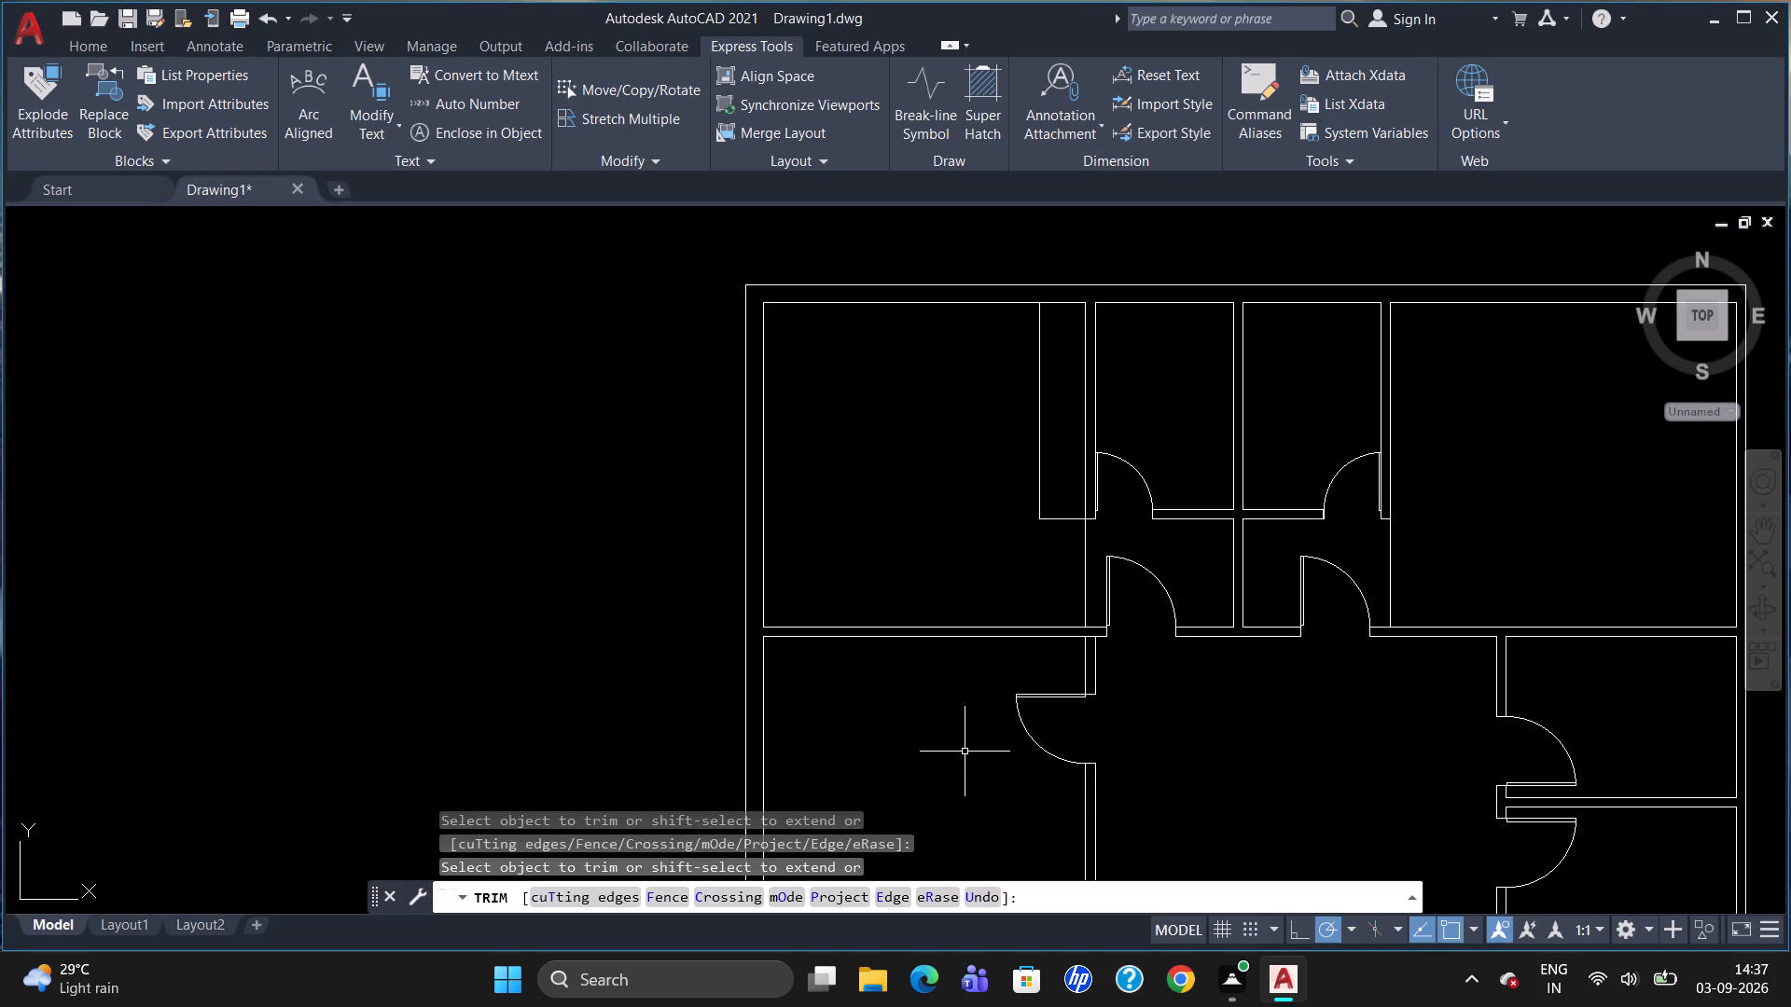
Draw a horizontal line across the middle-left room from wall to wall, 2' below its top inner wall.
key("l")
key("Return")
type("TK")
key("Return")
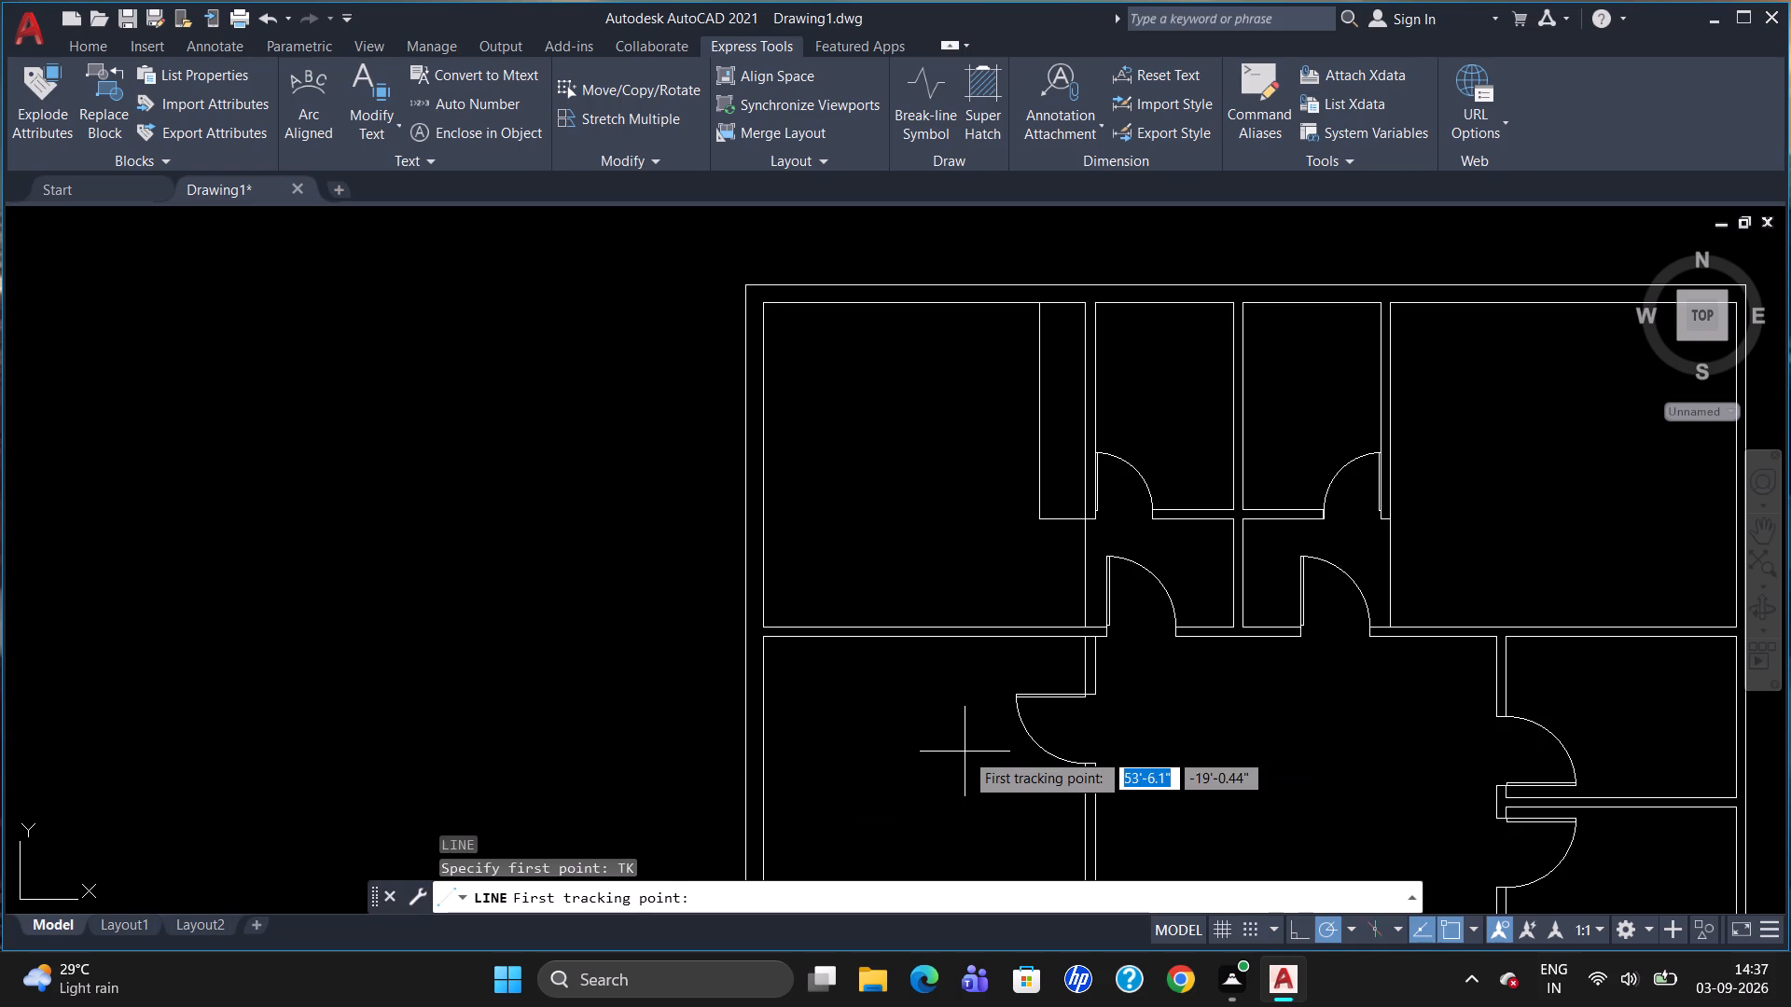
scroll(803, 669, "up", 1)
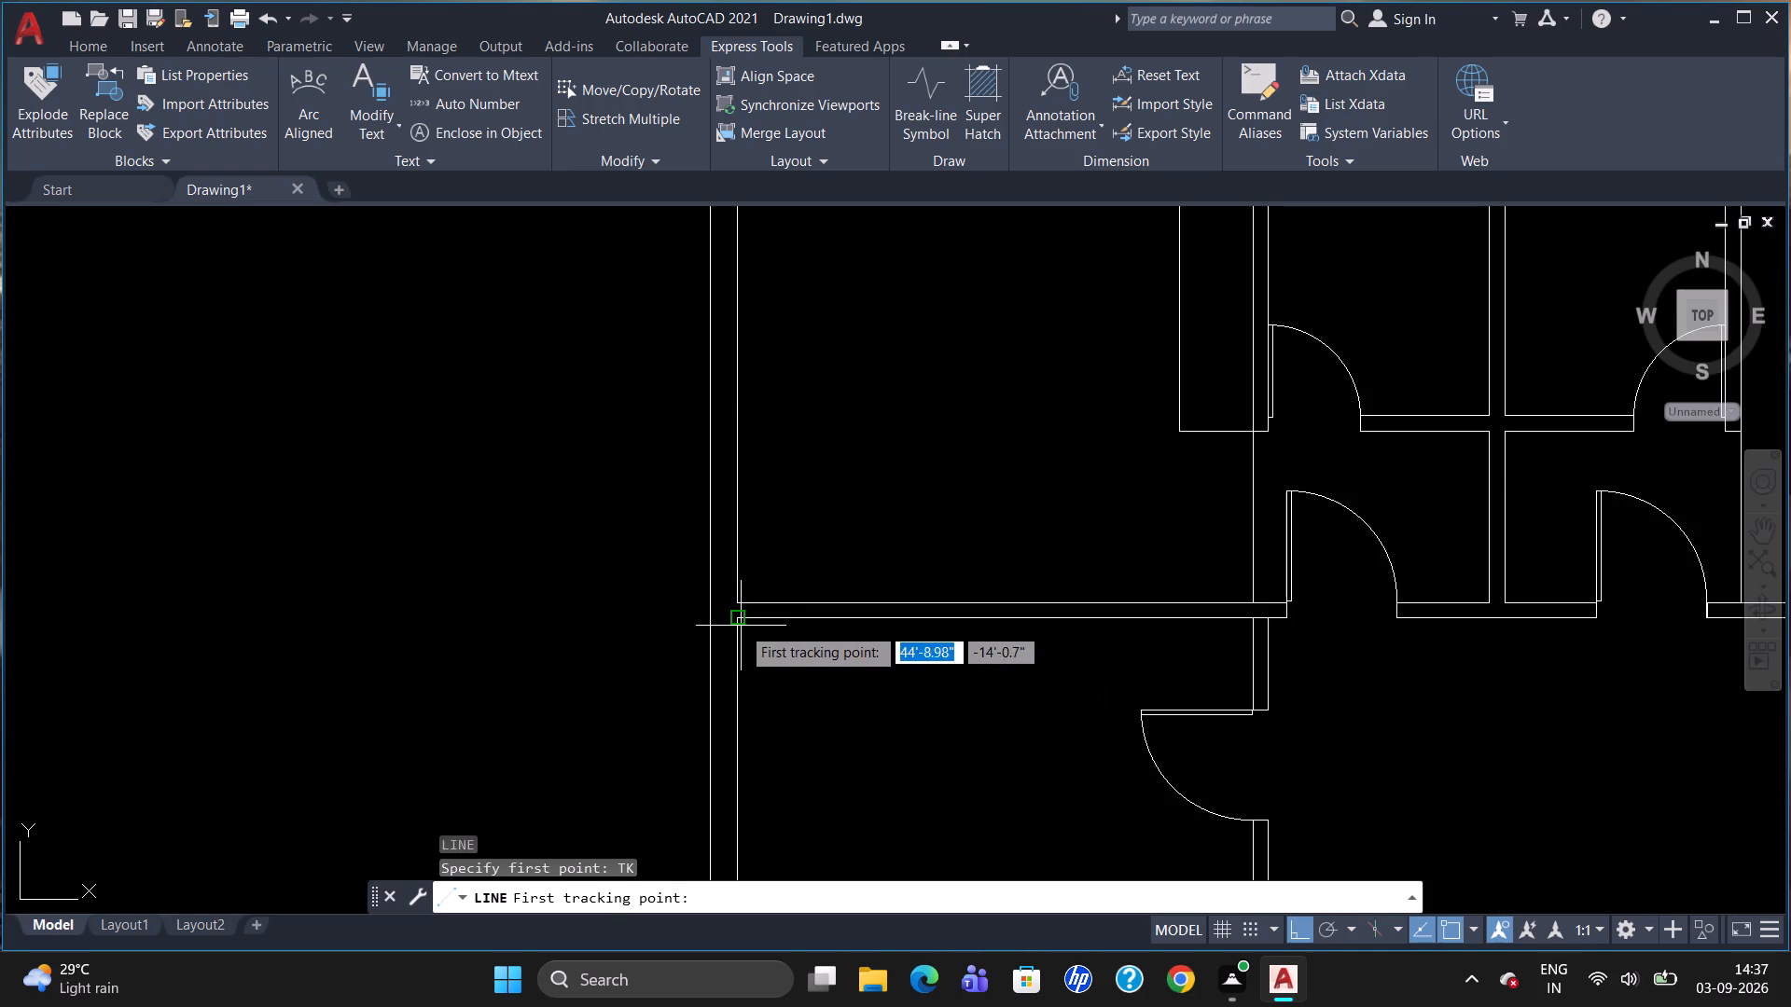
left_click(741, 626)
type("2'")
key("Return")
key("Return")
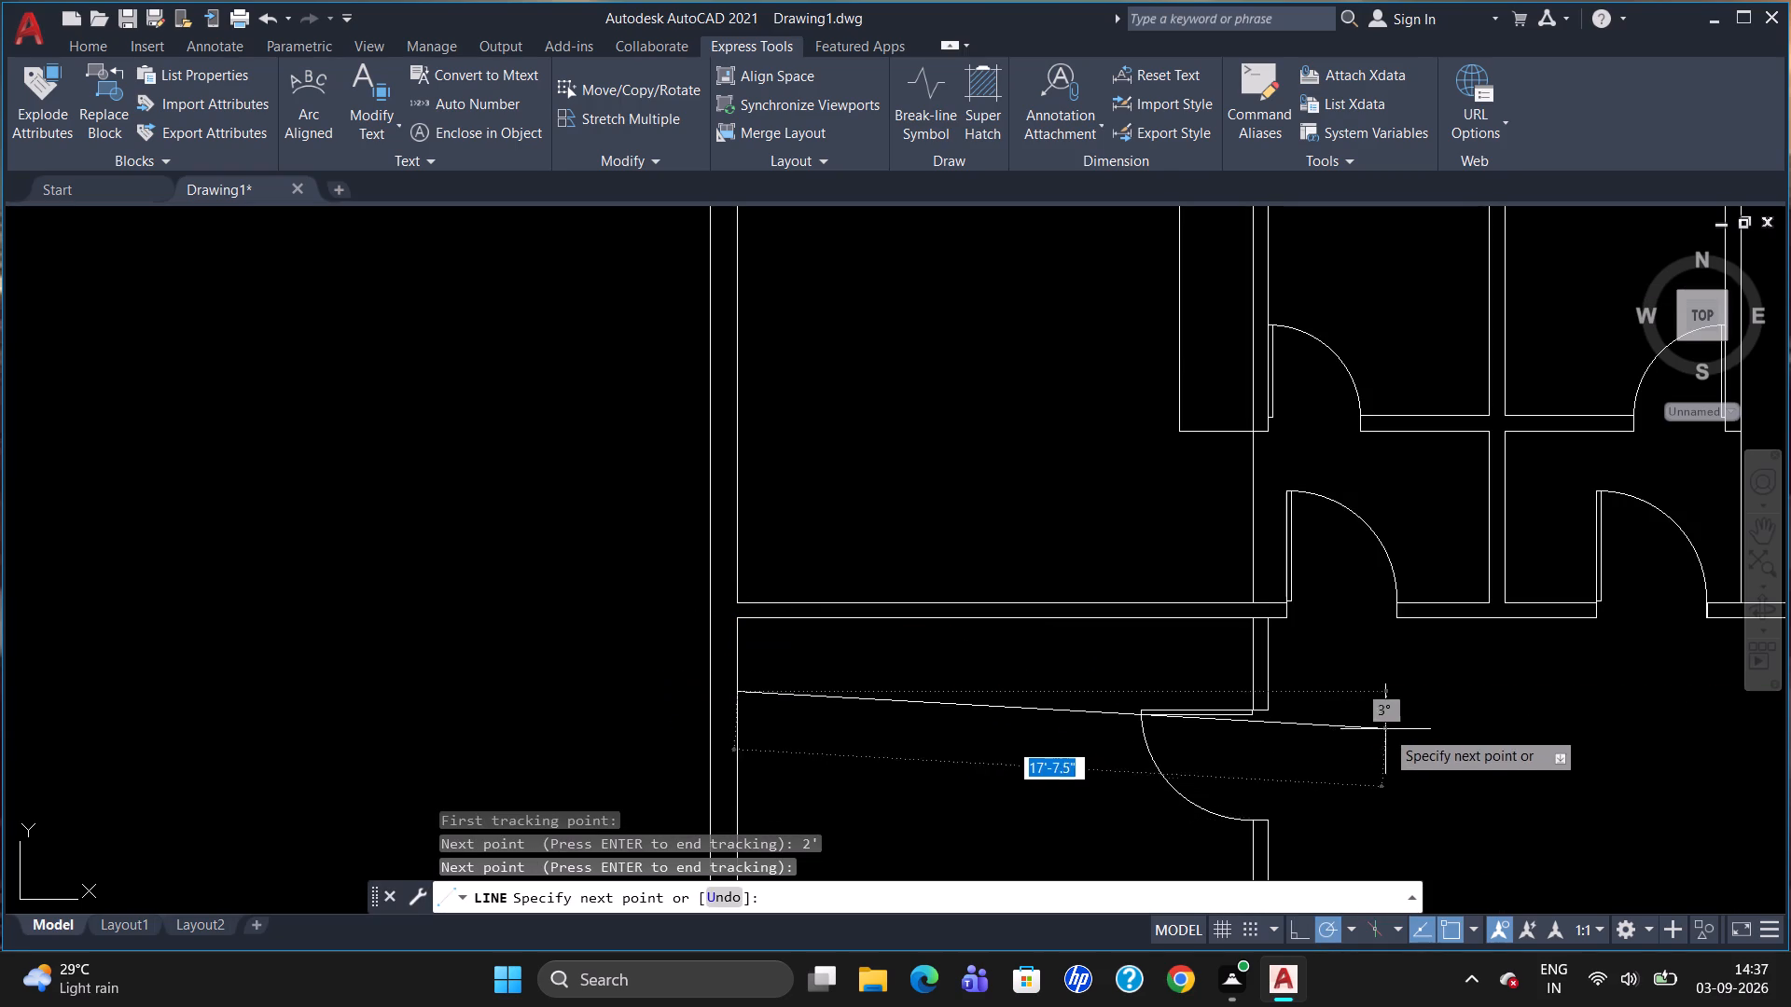
left_click(1250, 692)
key("Escape")
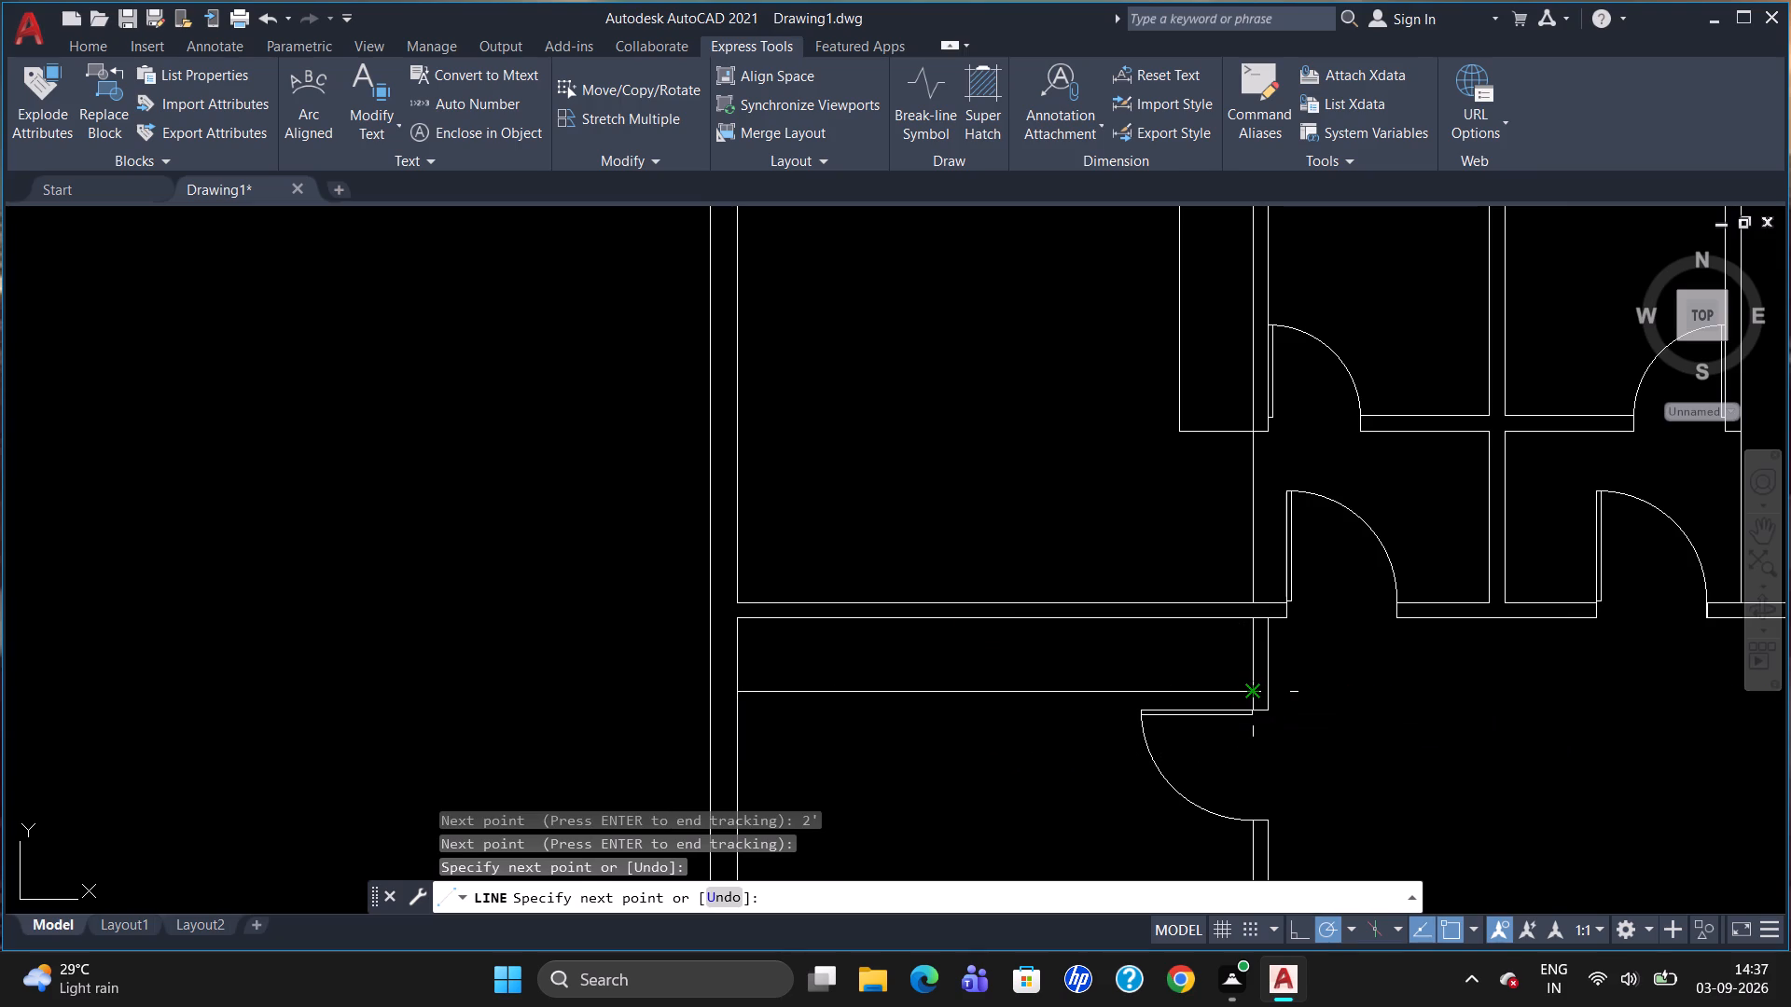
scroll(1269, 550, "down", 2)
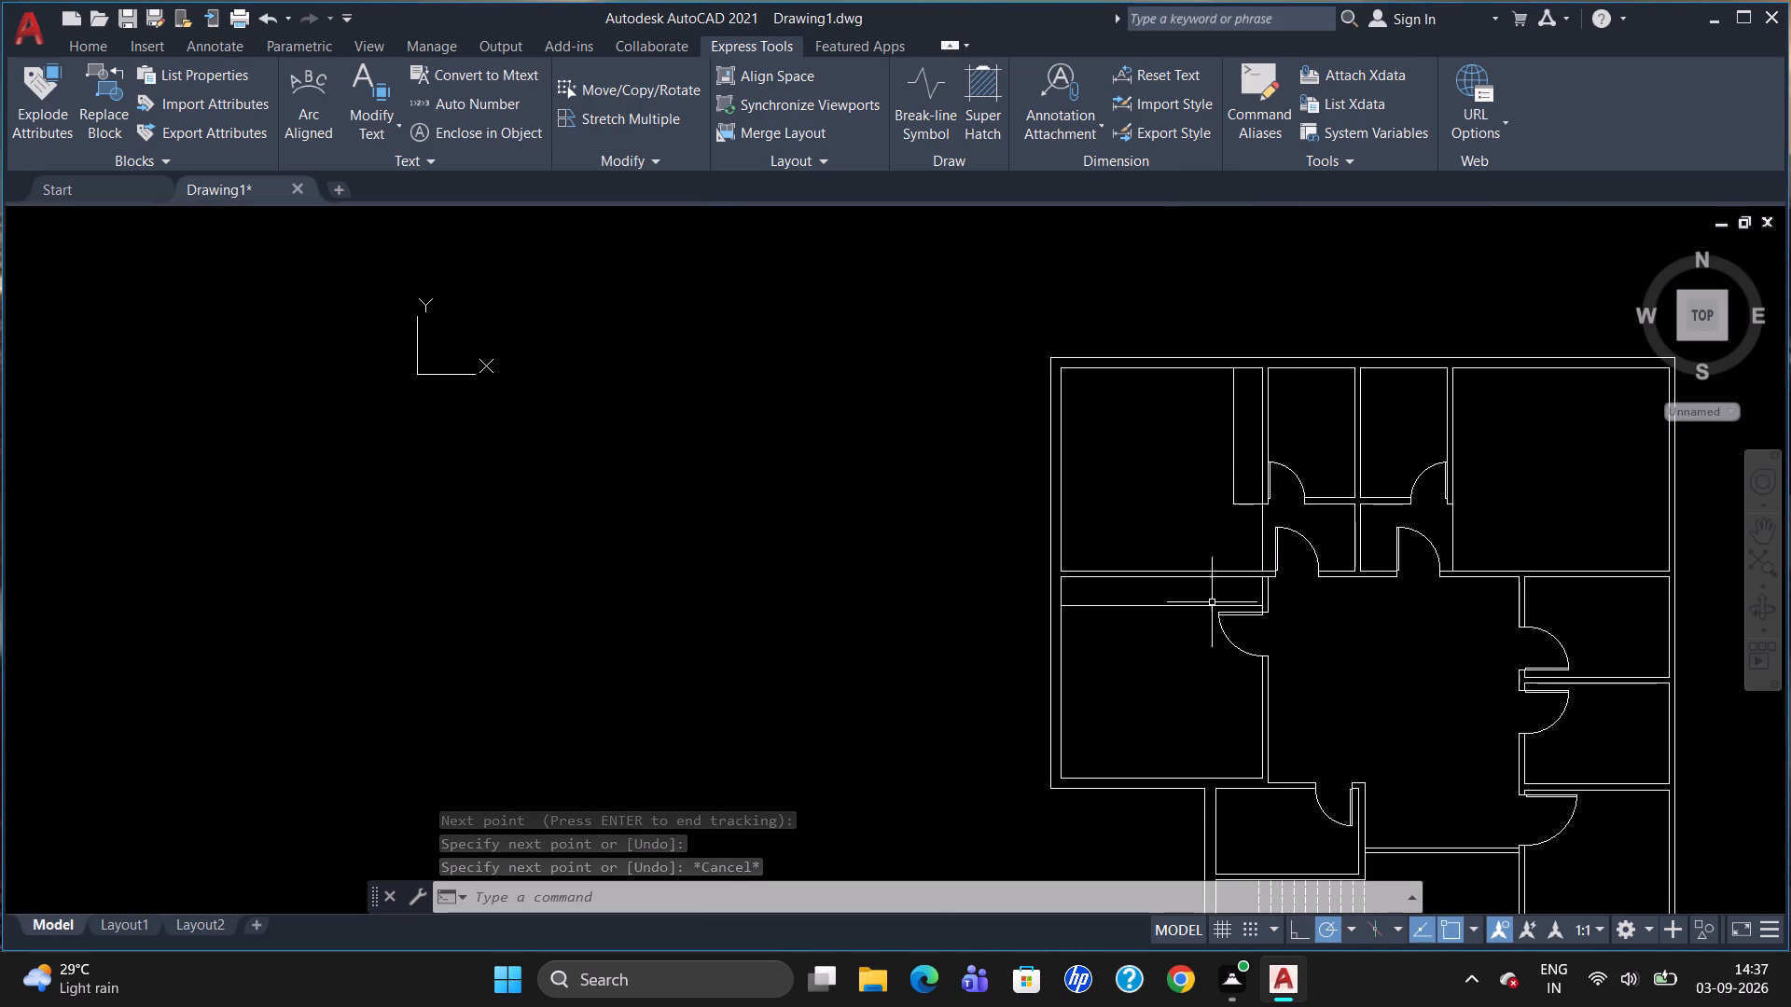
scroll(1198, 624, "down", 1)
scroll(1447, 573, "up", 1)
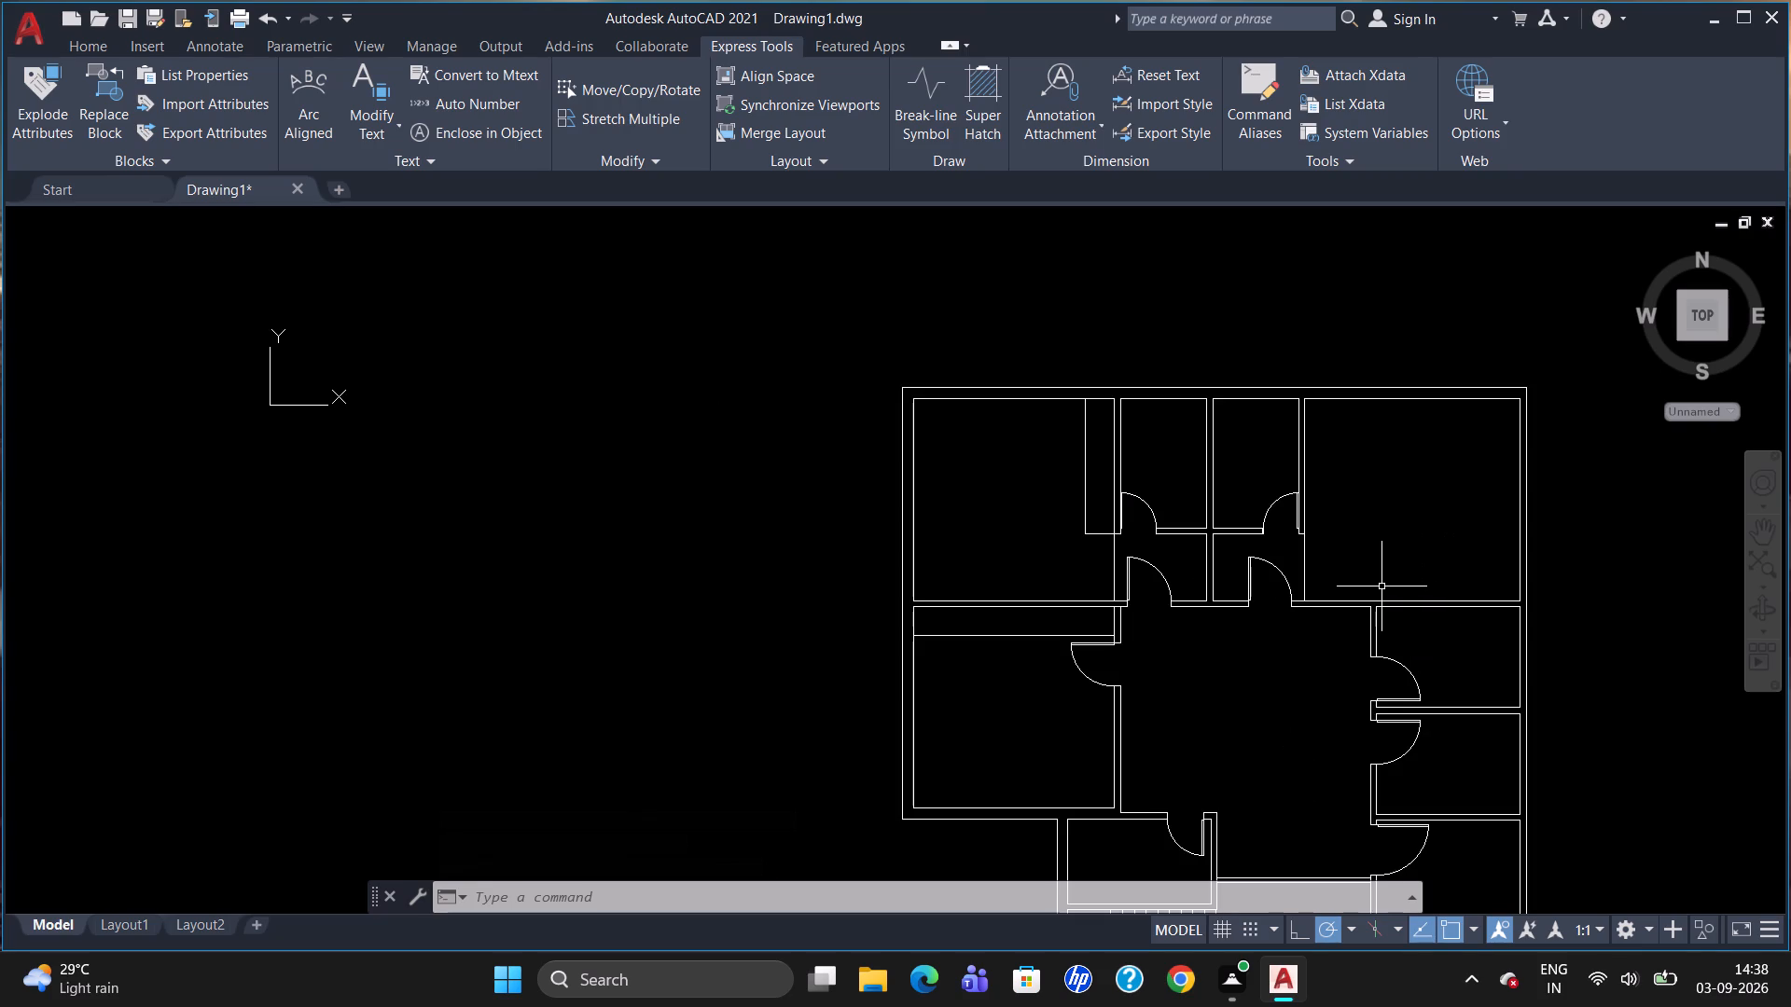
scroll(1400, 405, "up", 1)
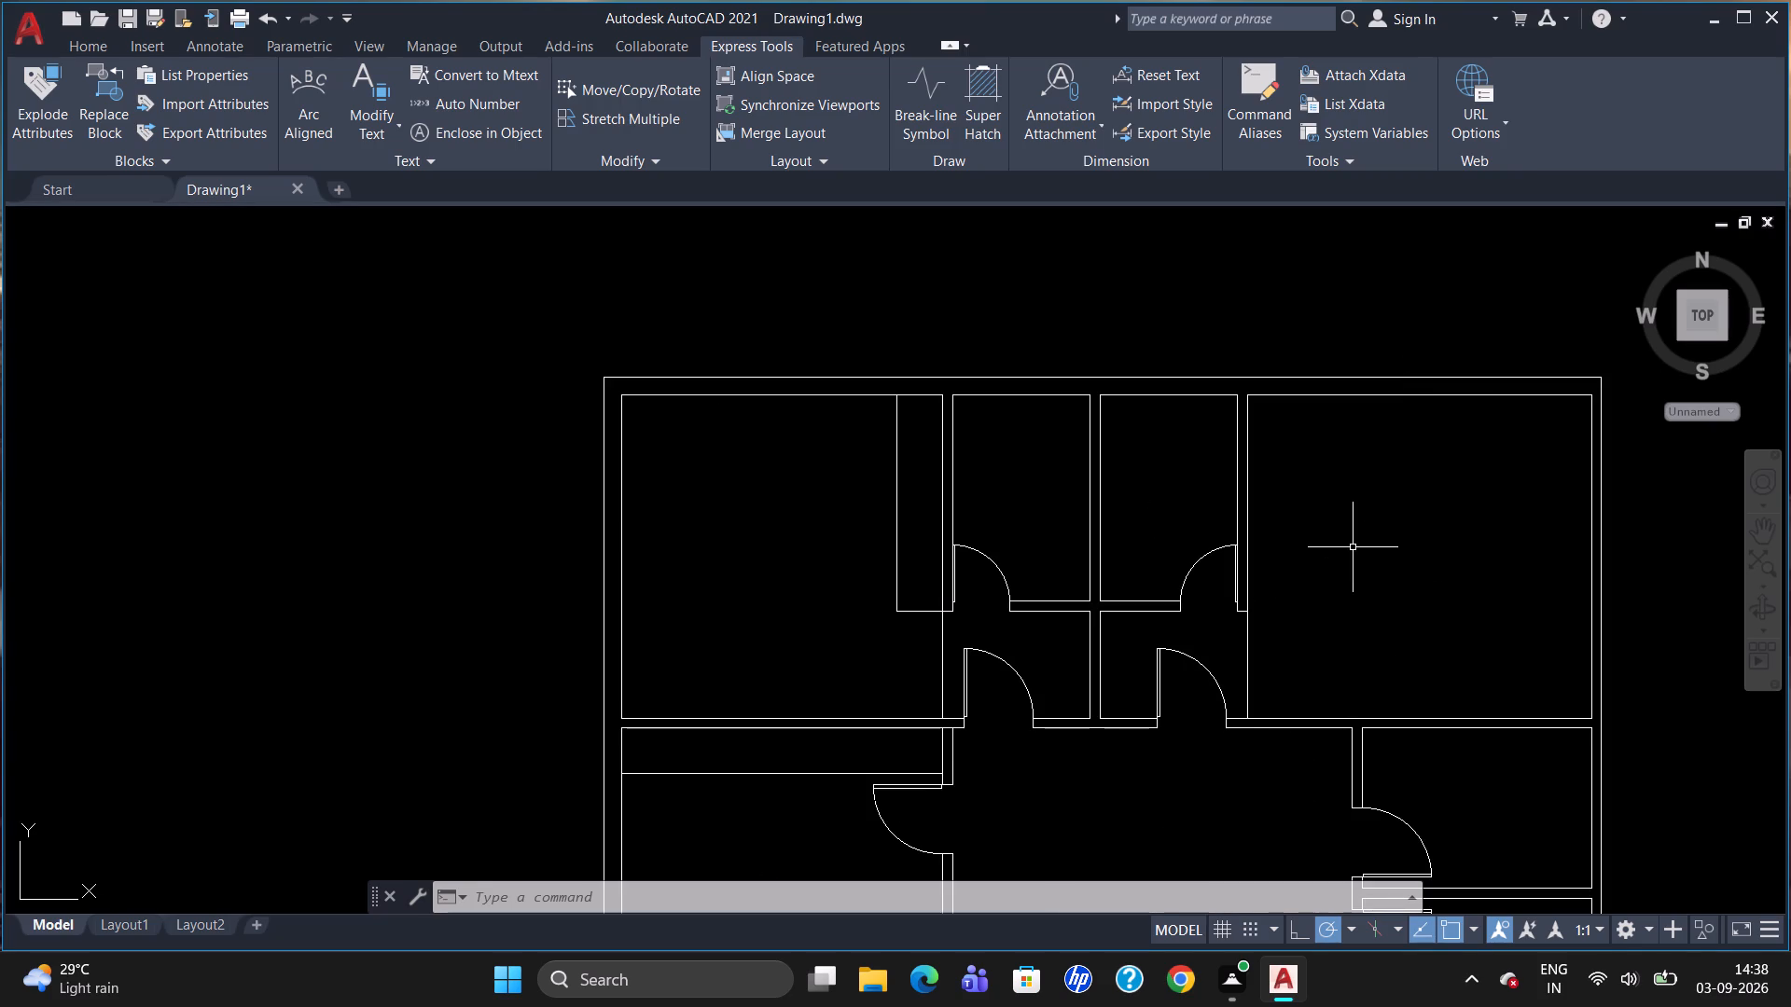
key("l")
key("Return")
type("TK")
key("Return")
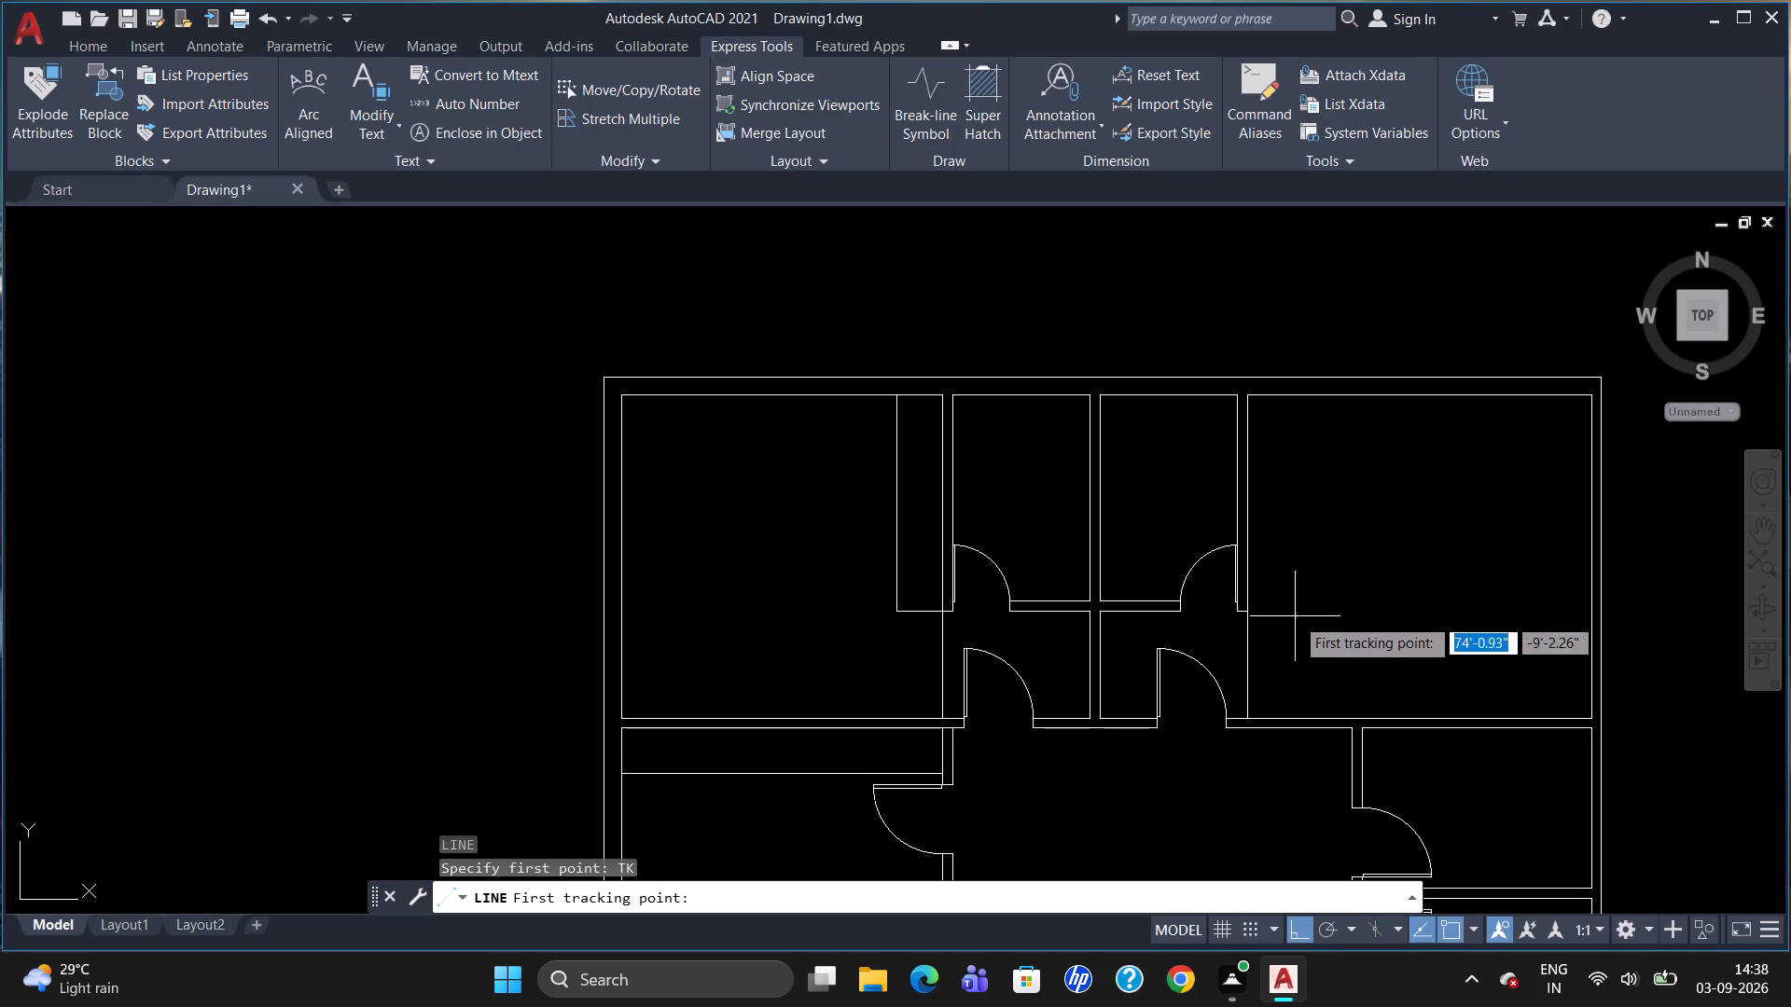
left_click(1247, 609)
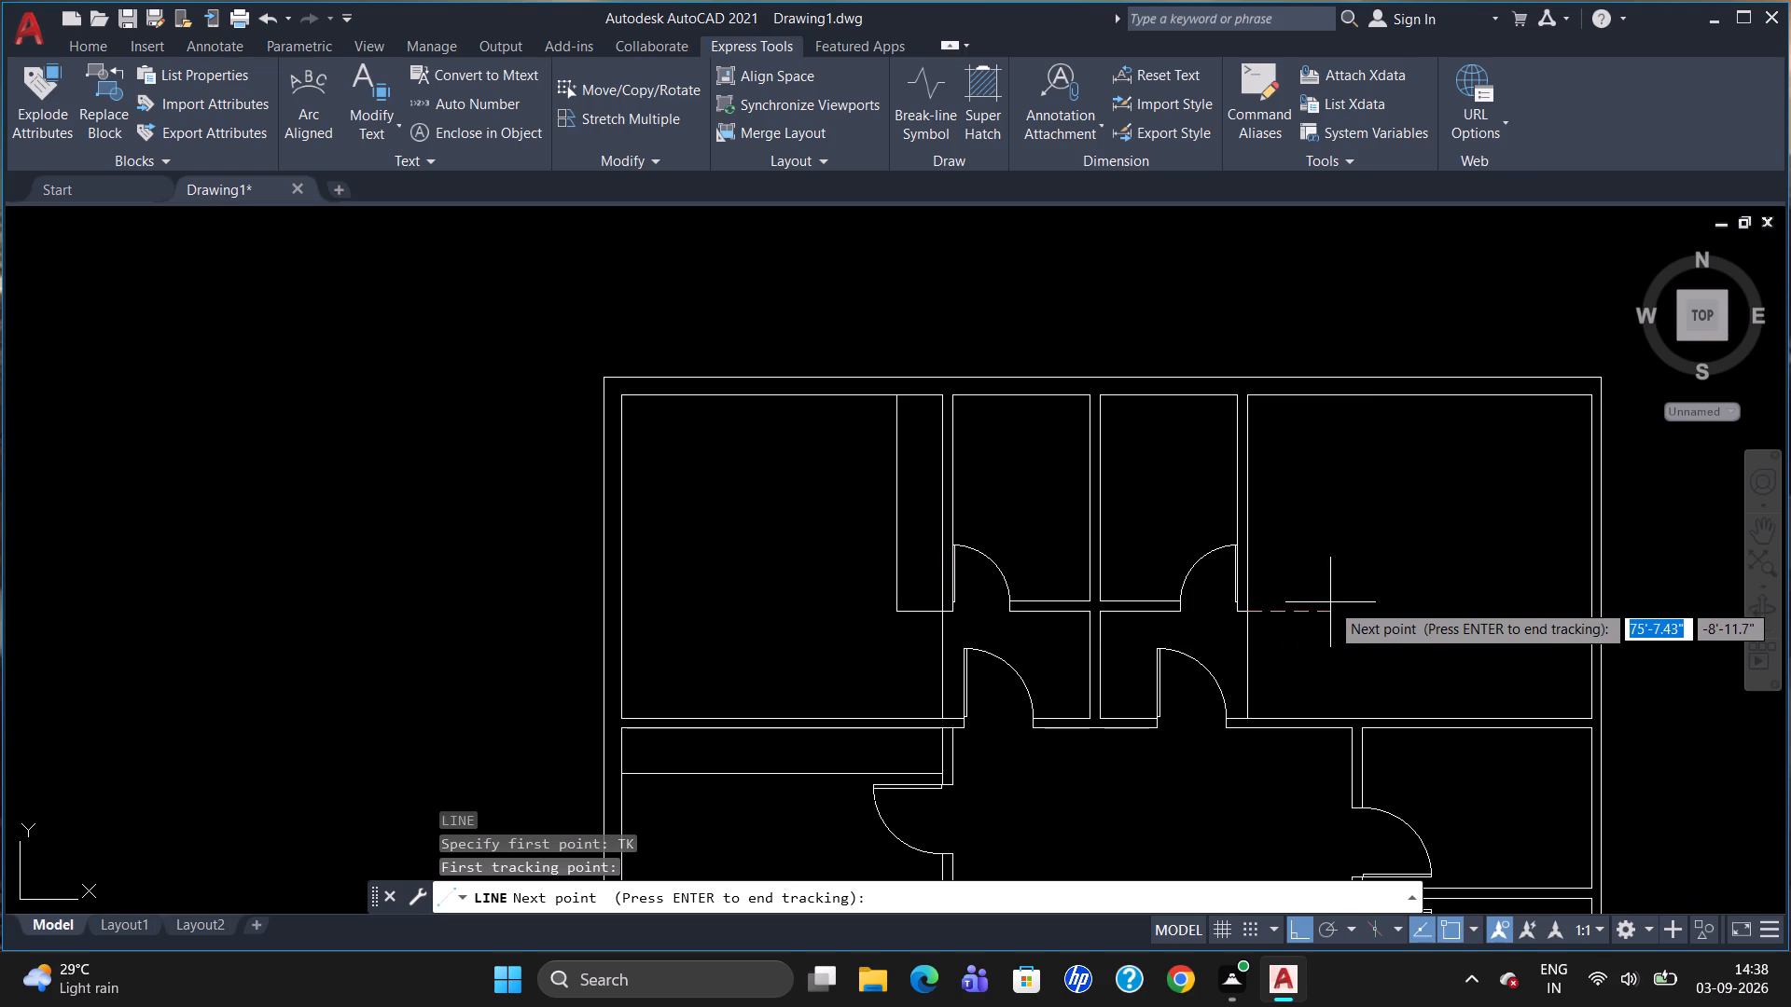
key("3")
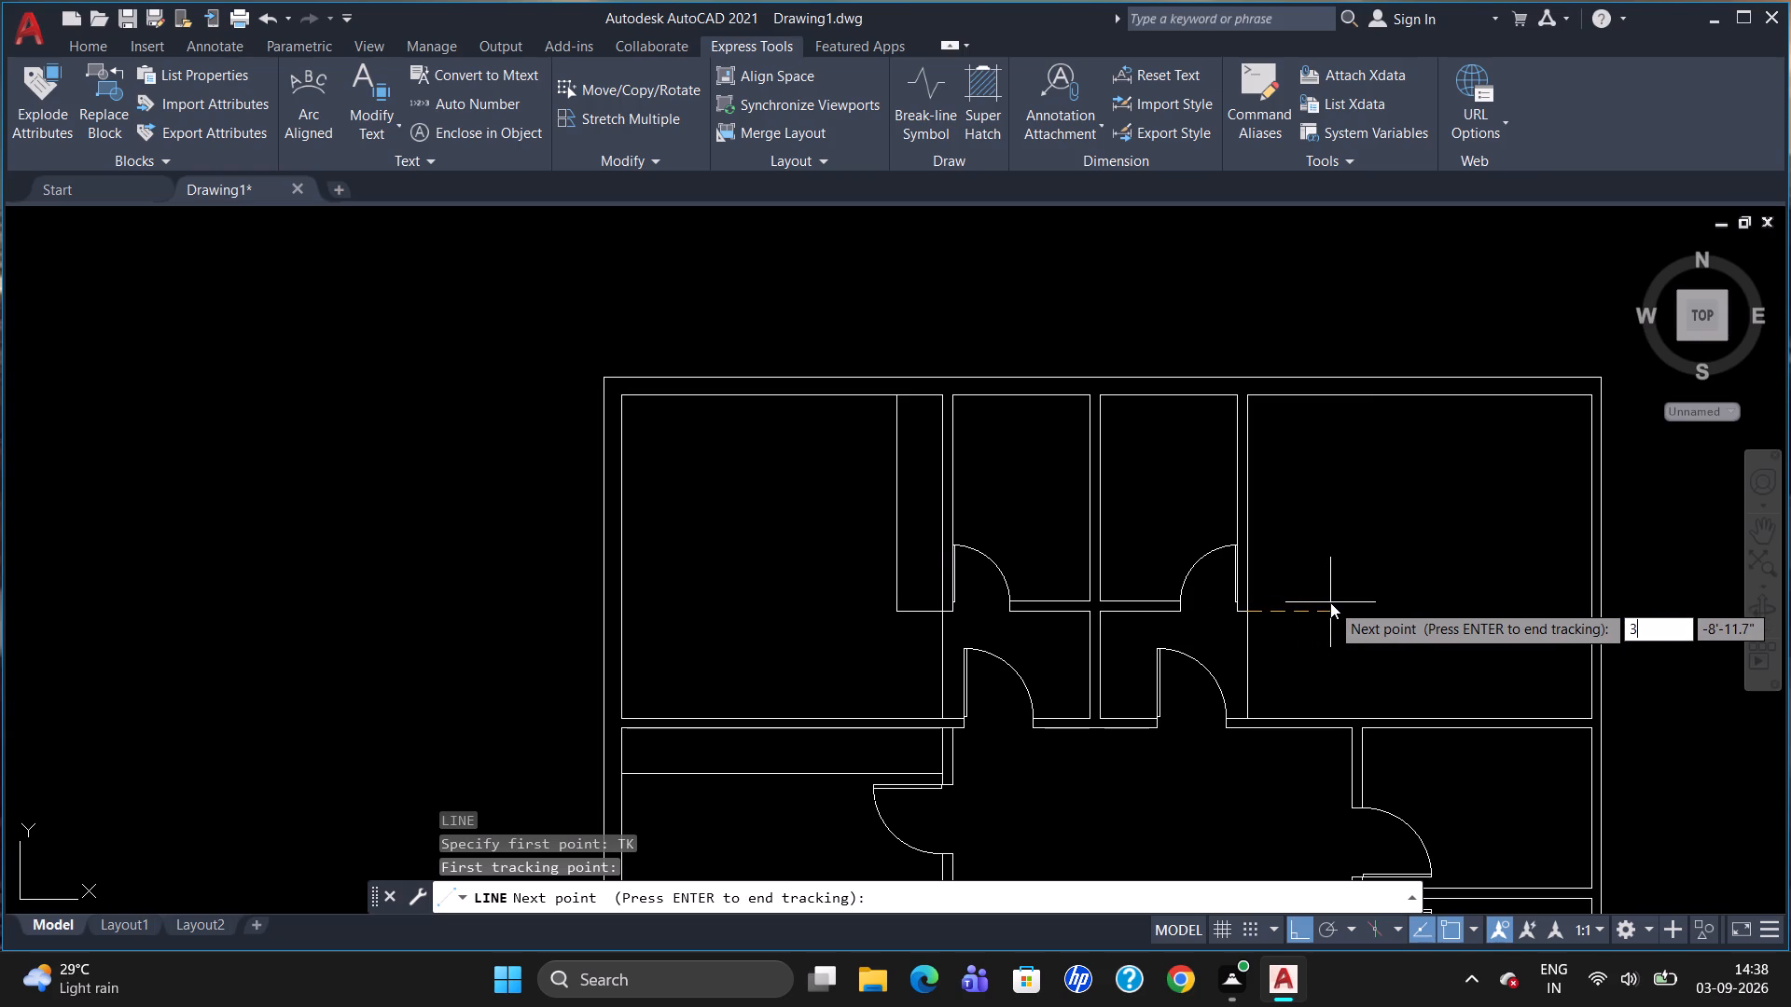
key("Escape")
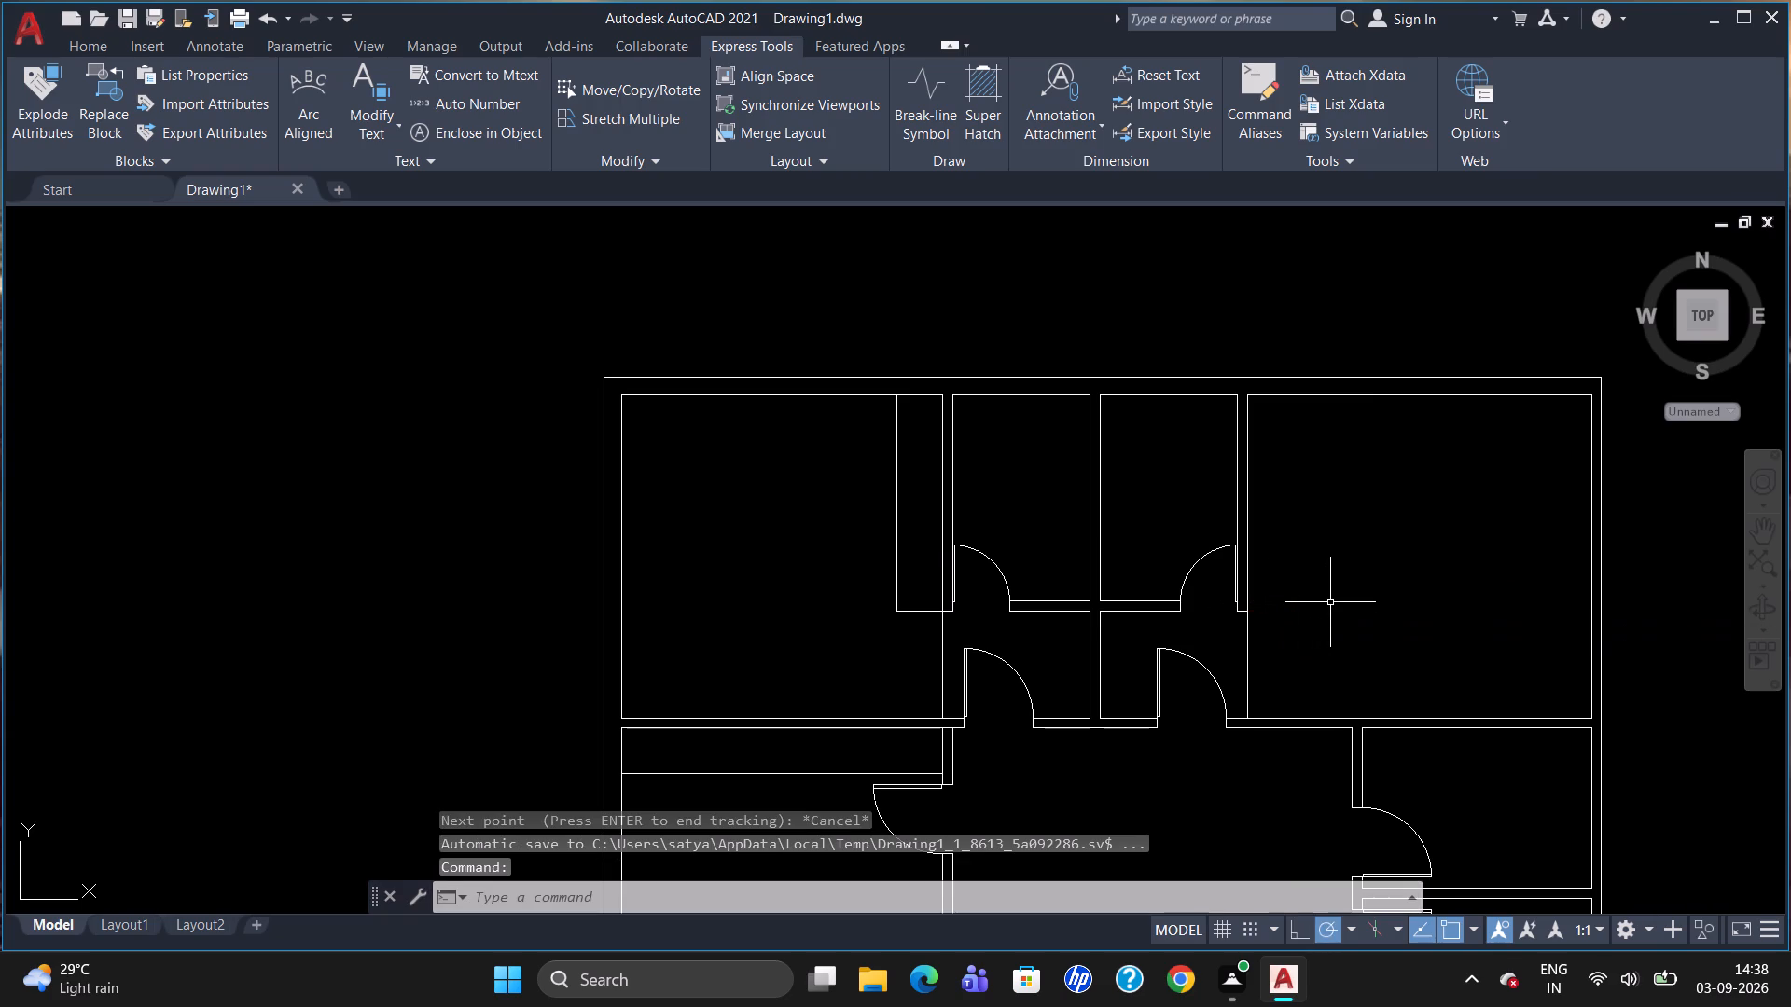
Draw a line 2' into the upper-right room from its left wall at the door-jamb level, continuing 9'-5" up to the top inner wall.
key("l")
key("Return")
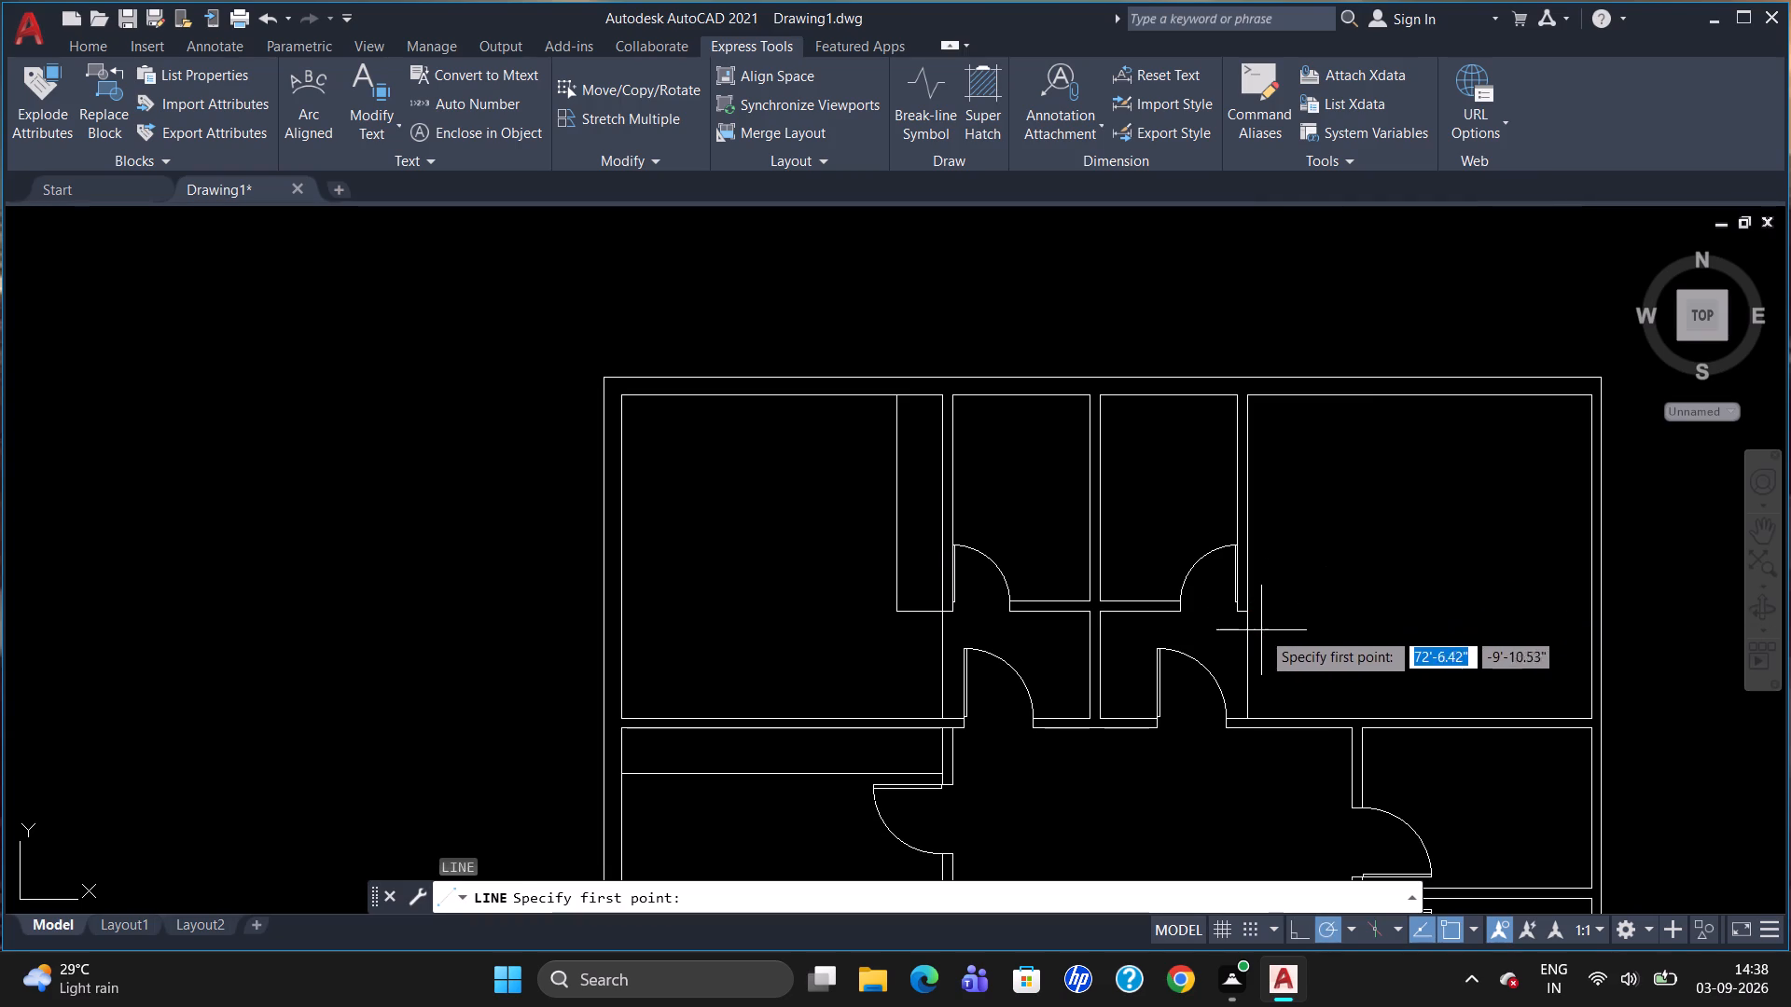
left_click(1250, 613)
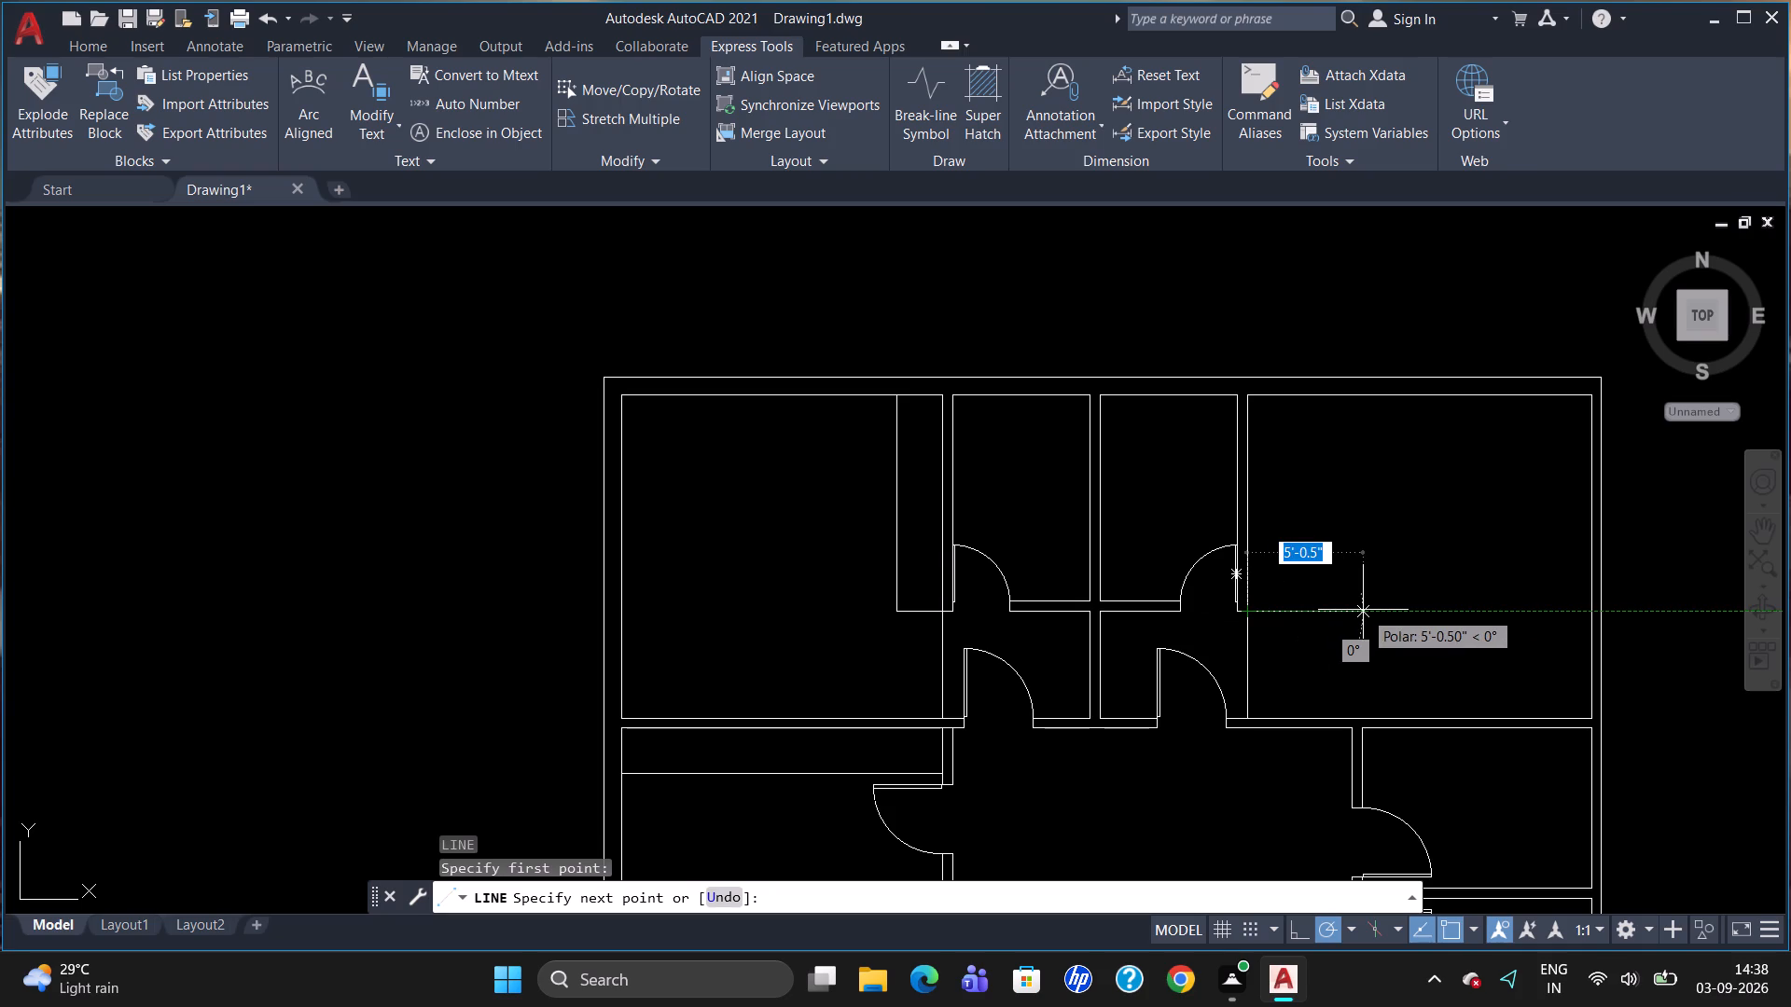
type("2'")
key("Return")
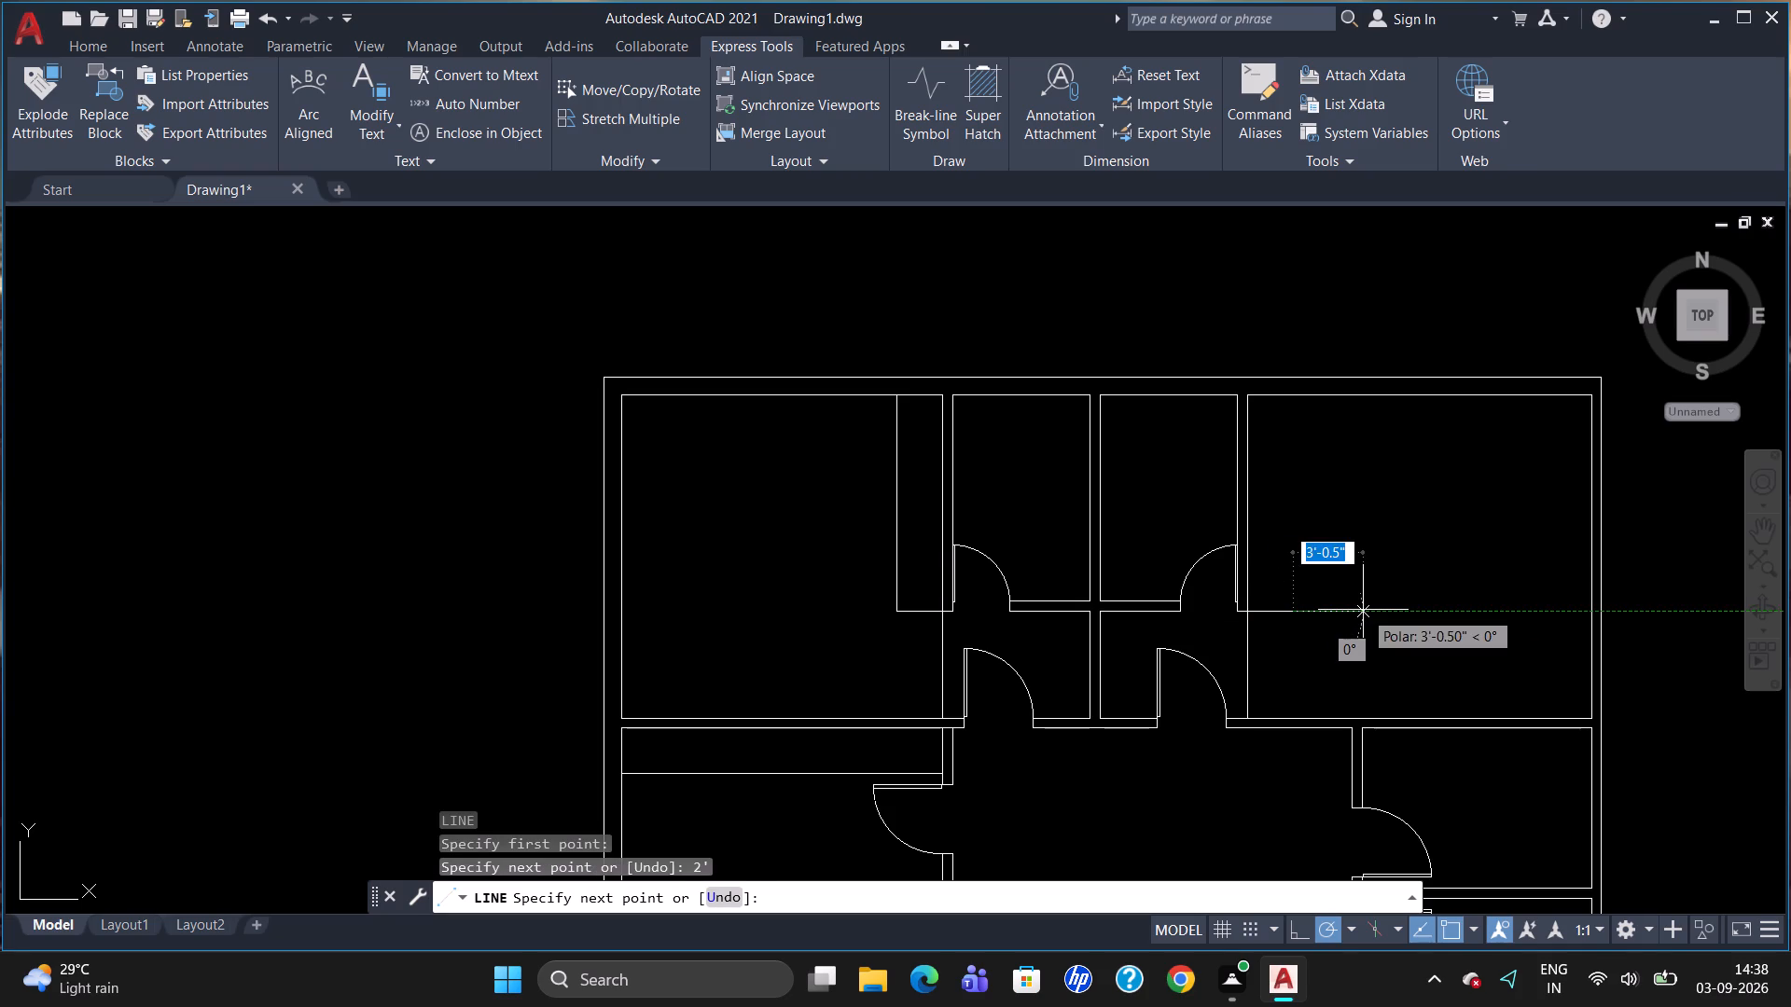
left_click(1291, 393)
key("Escape")
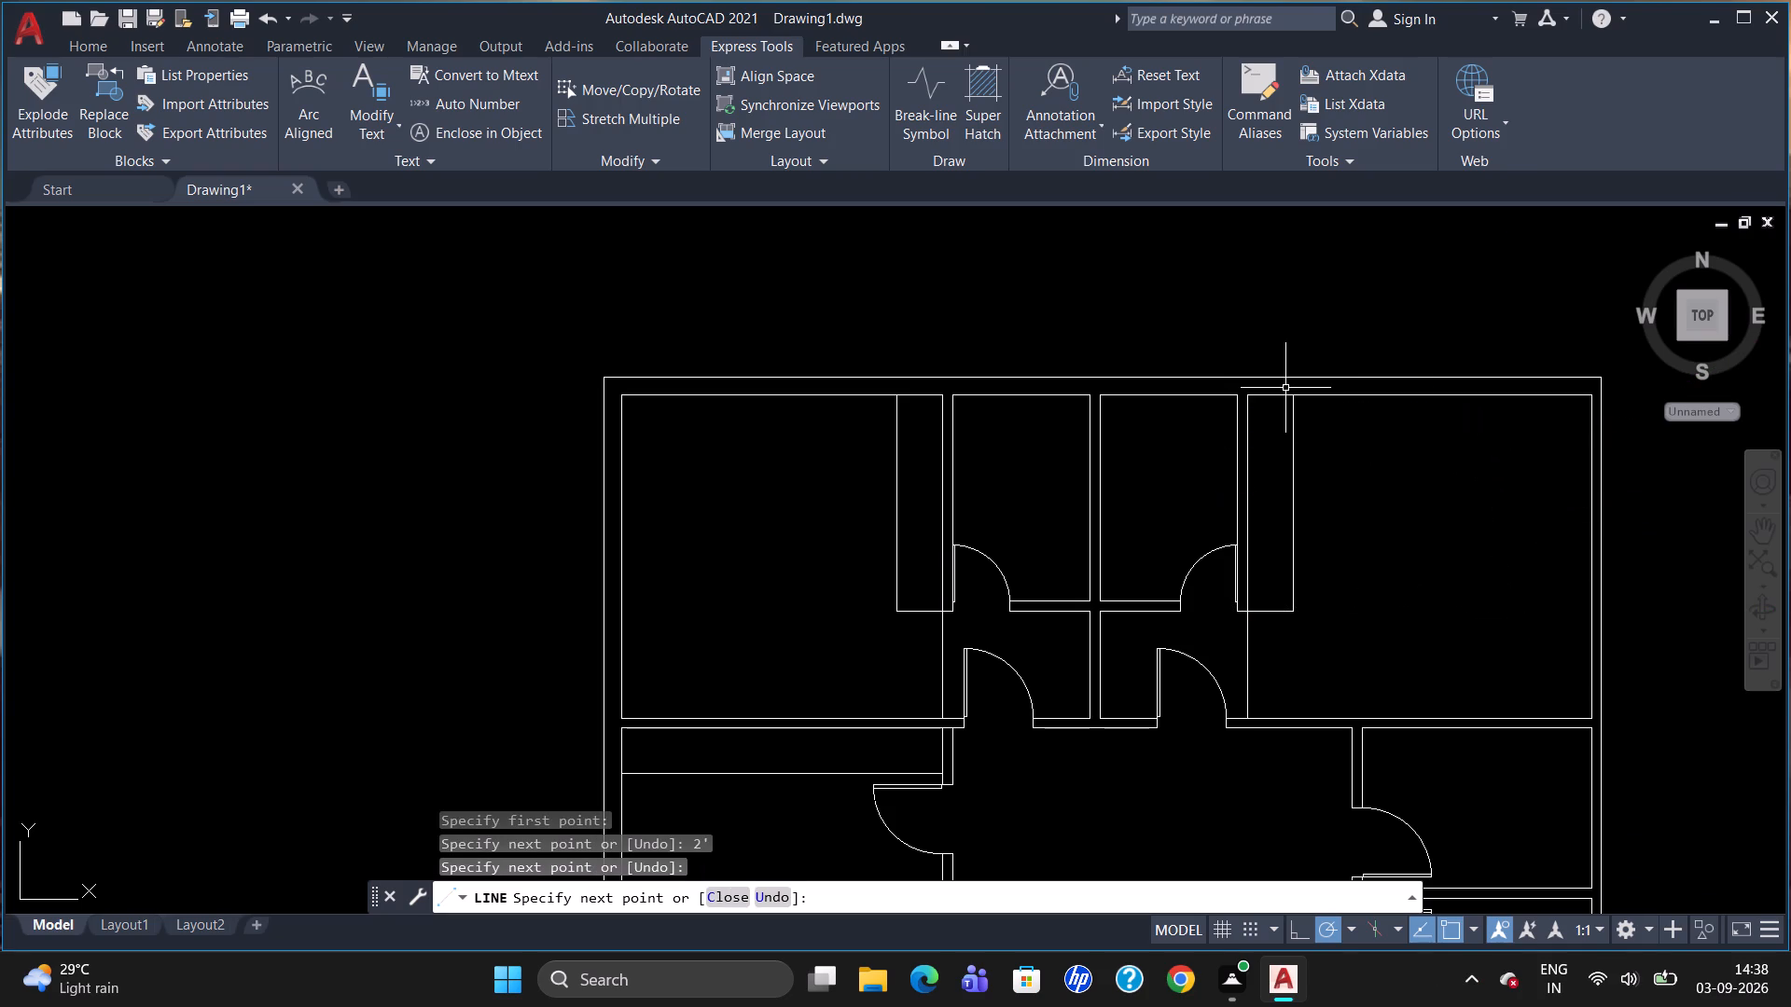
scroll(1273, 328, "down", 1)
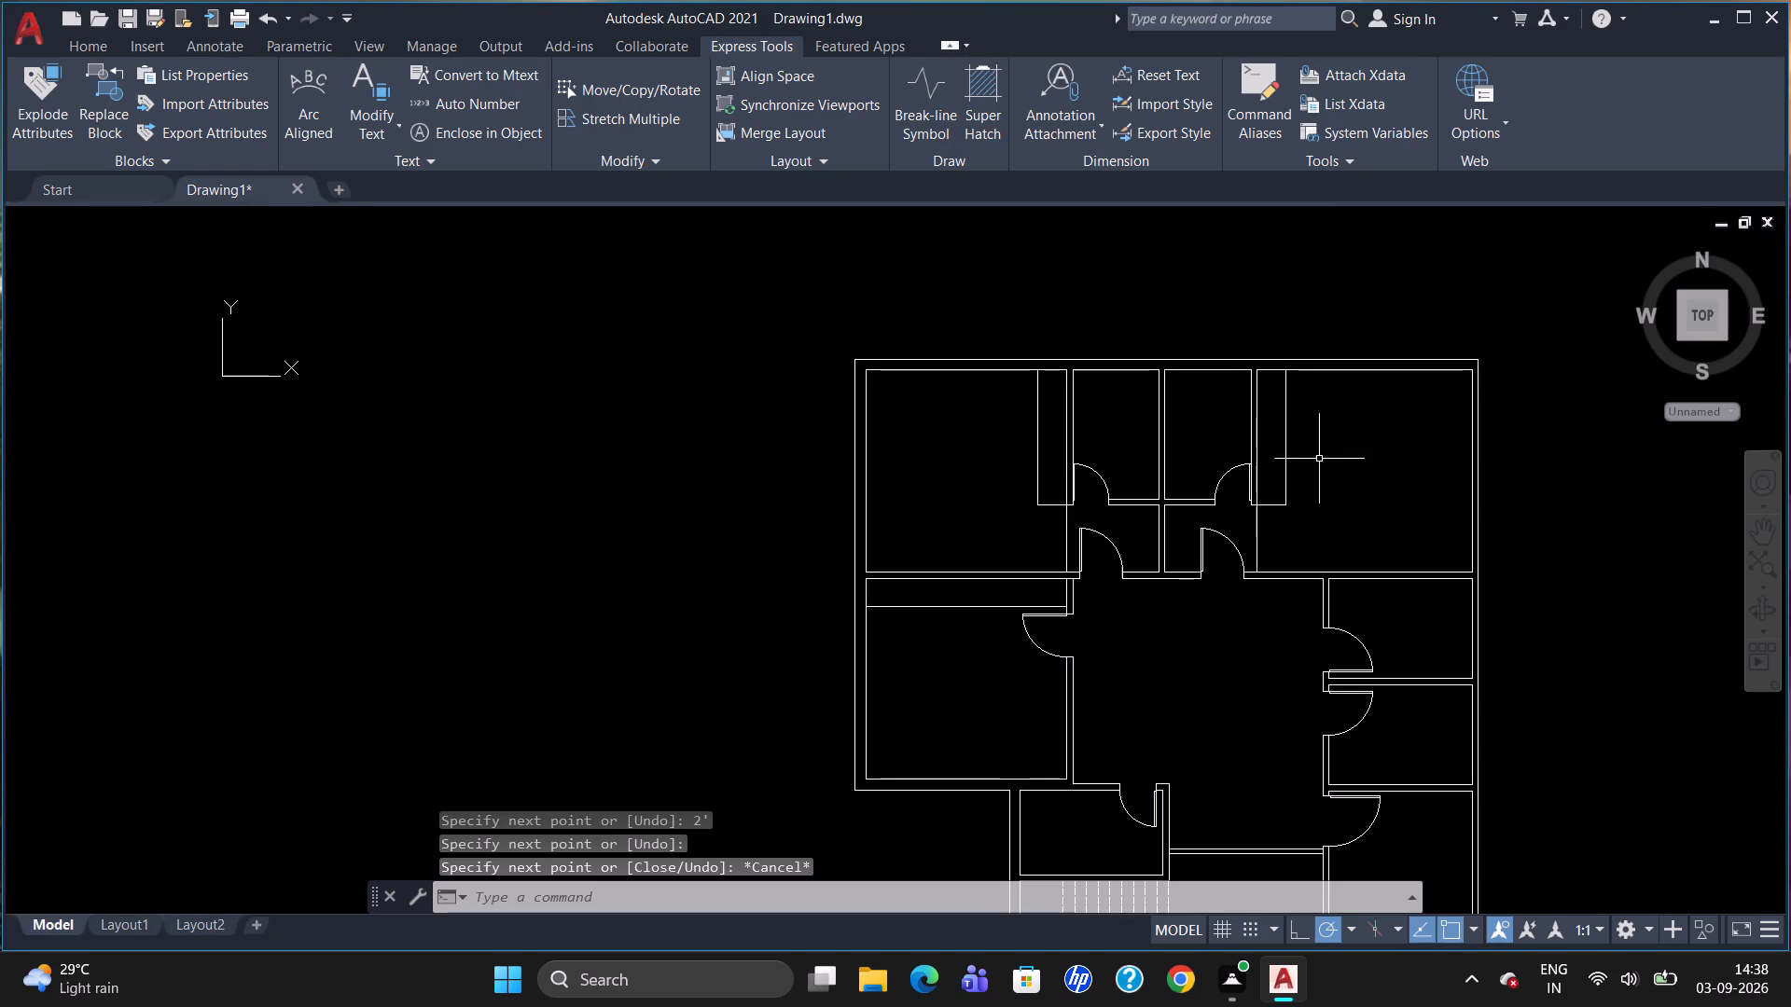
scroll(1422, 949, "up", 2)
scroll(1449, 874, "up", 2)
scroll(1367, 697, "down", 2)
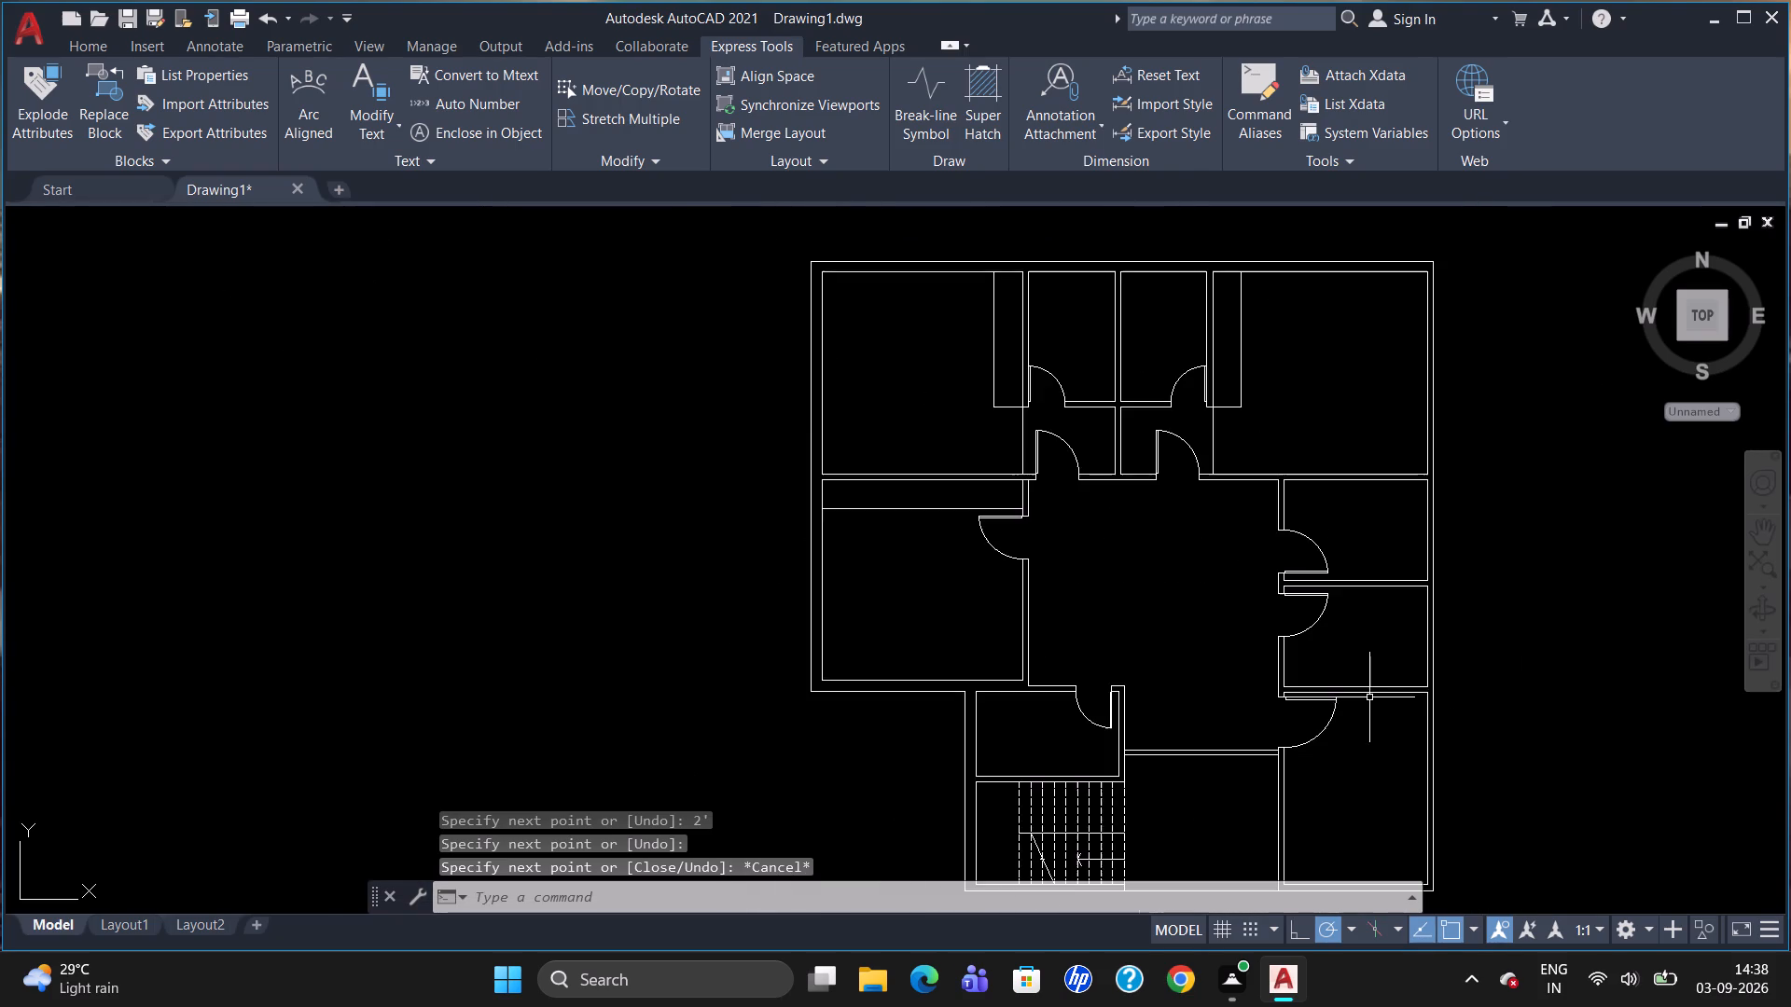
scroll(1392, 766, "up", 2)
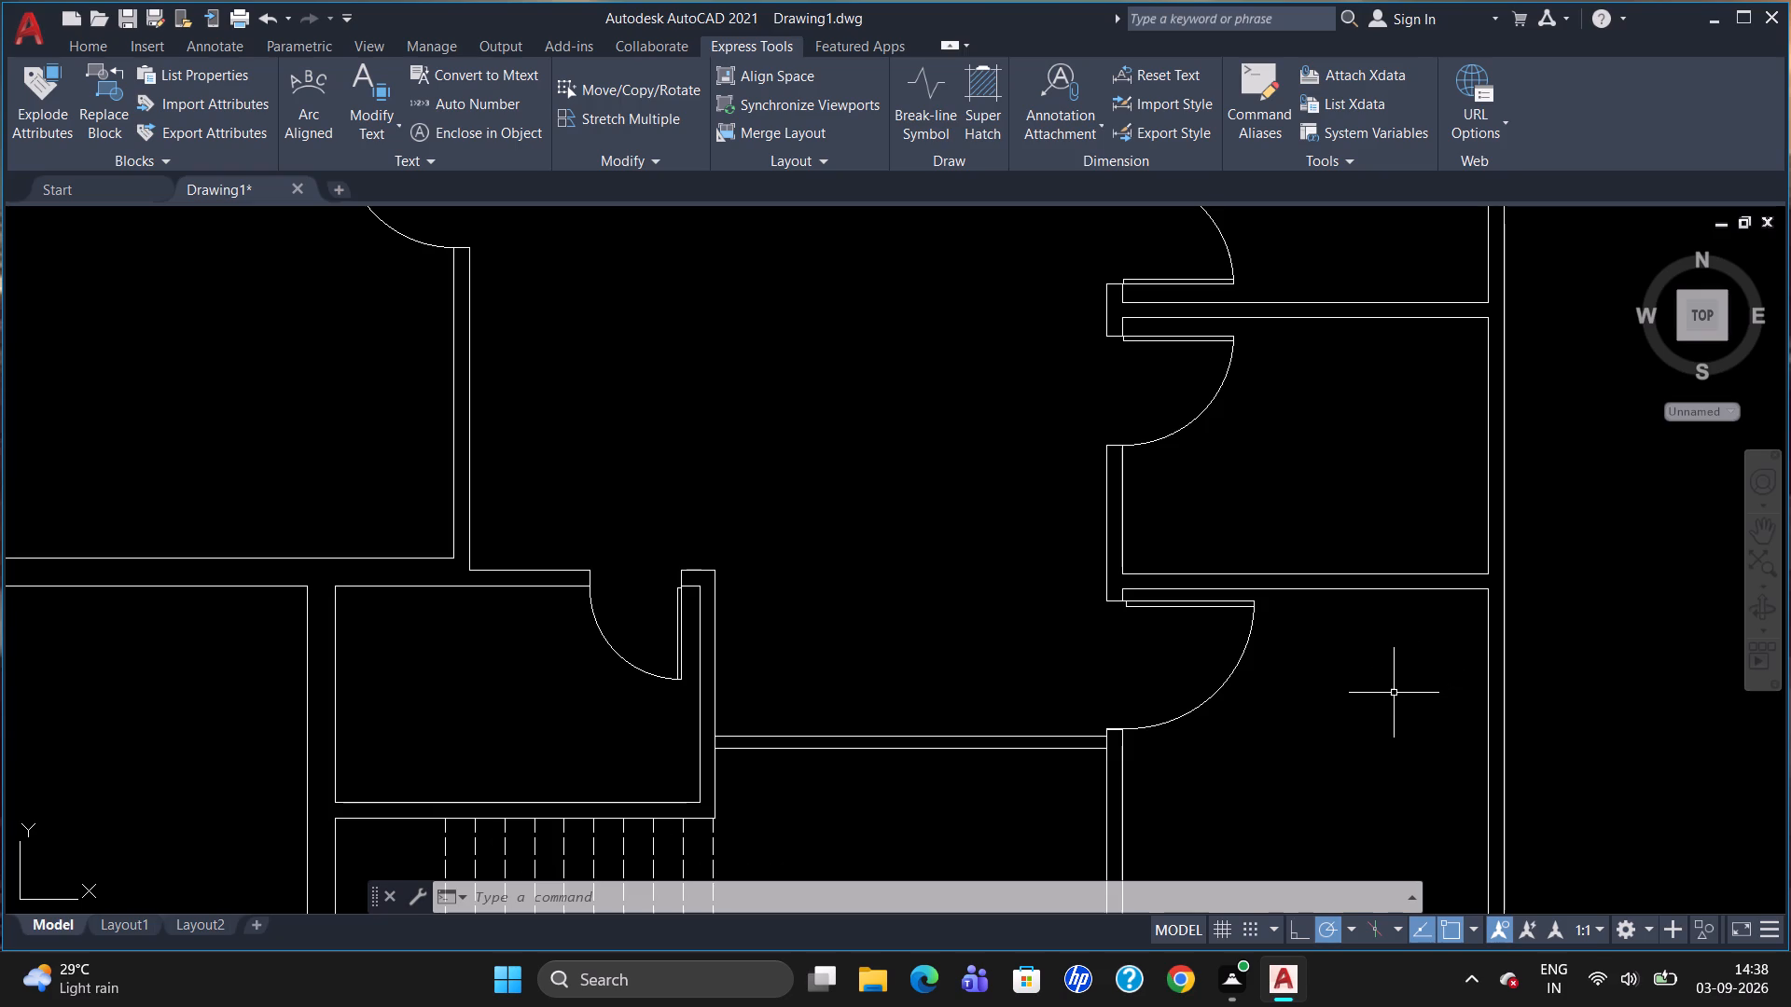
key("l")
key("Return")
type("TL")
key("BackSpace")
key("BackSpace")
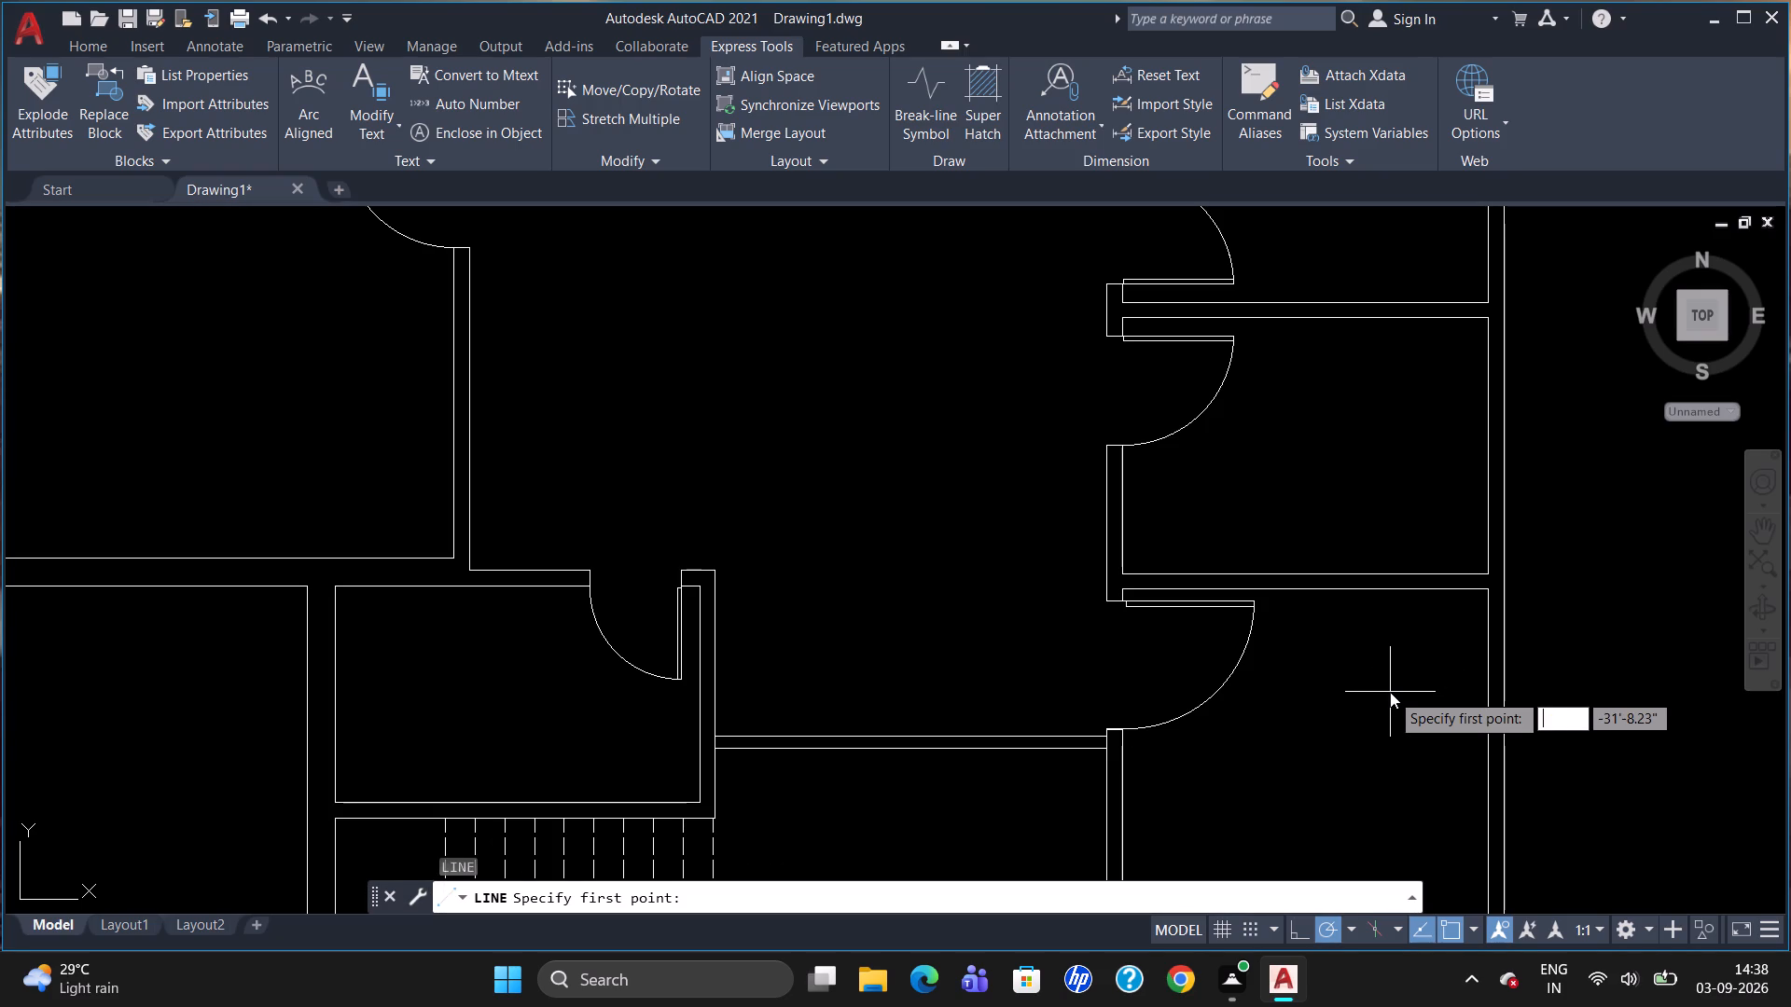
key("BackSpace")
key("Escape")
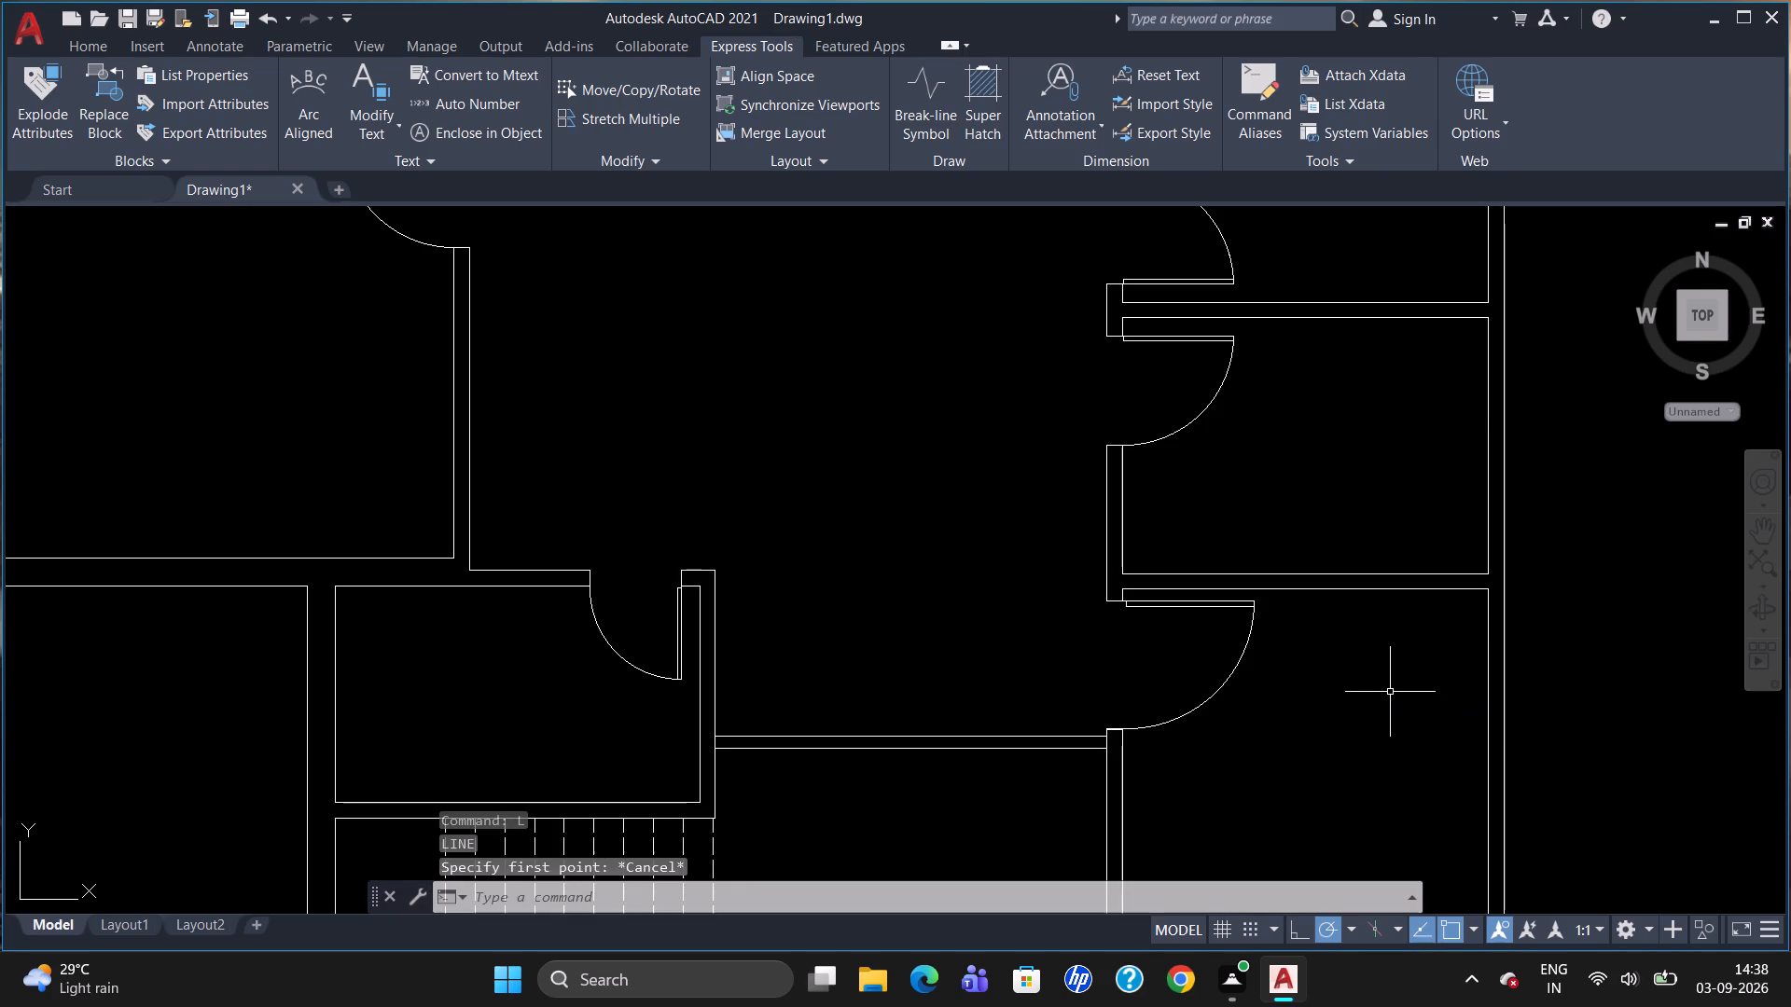
Draw a line 2' down from the lower-right room's top inner wall, just beyond the door leaf, continuing horizontally to the right inner wall.
key("l")
key("Return")
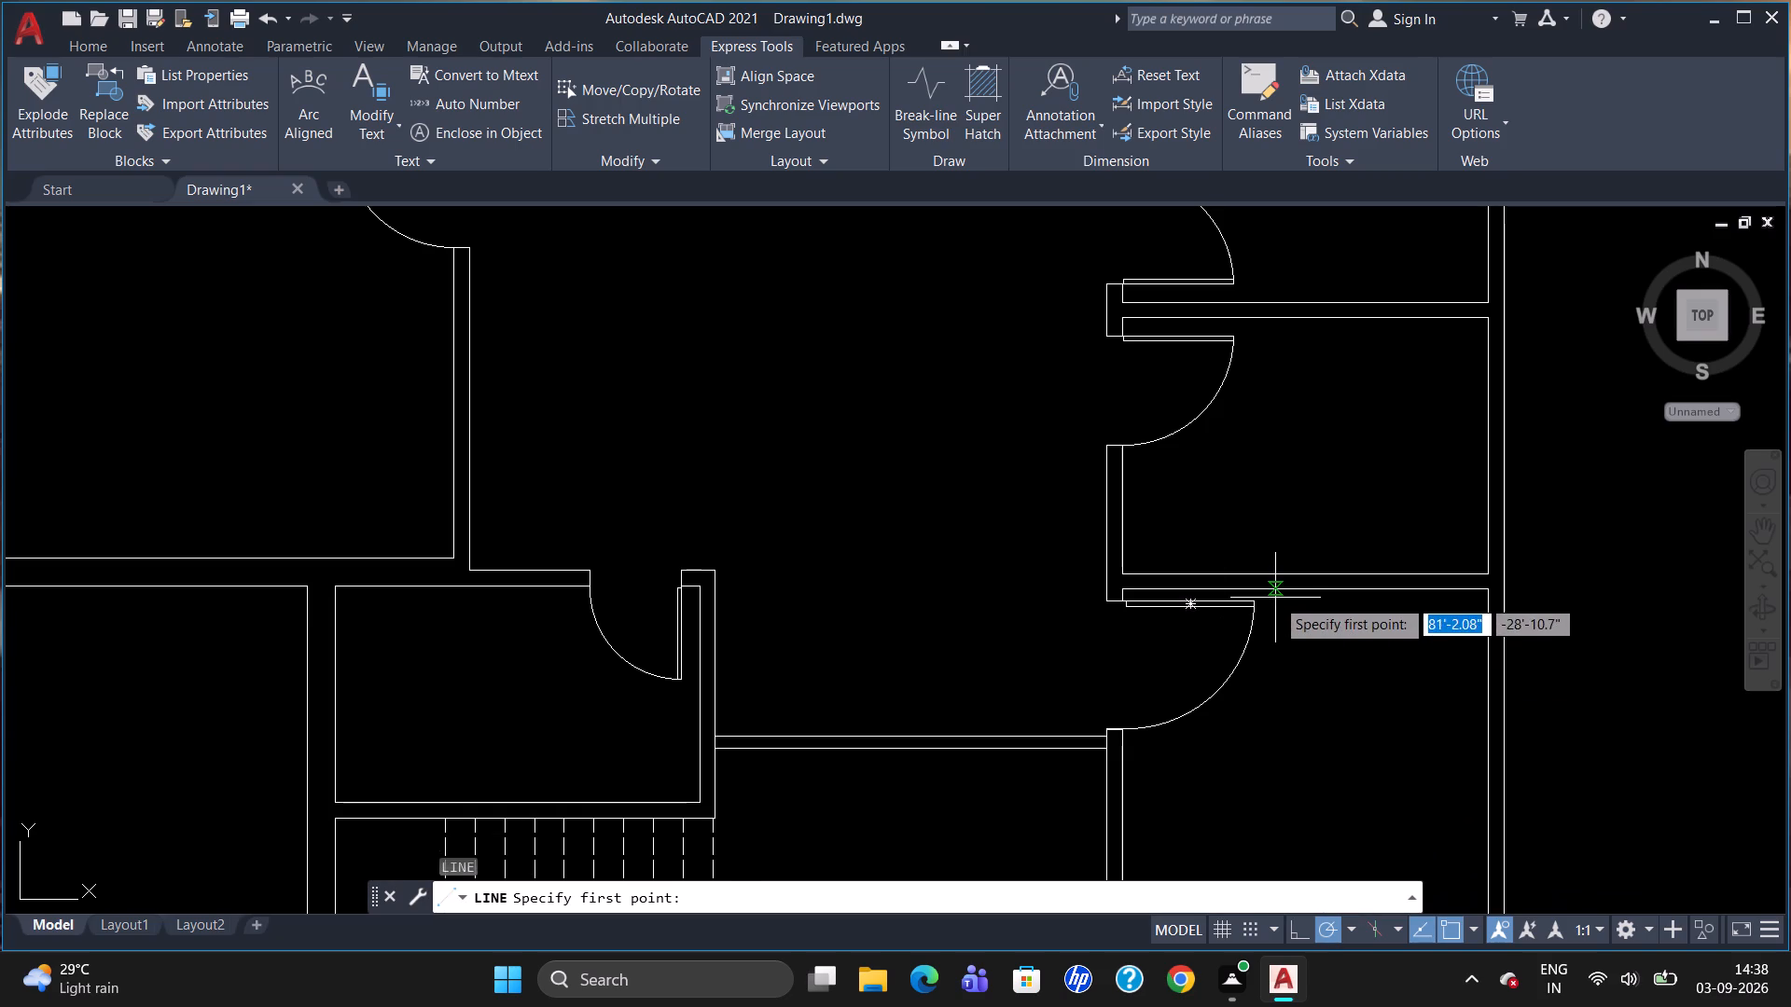
left_click(1275, 598)
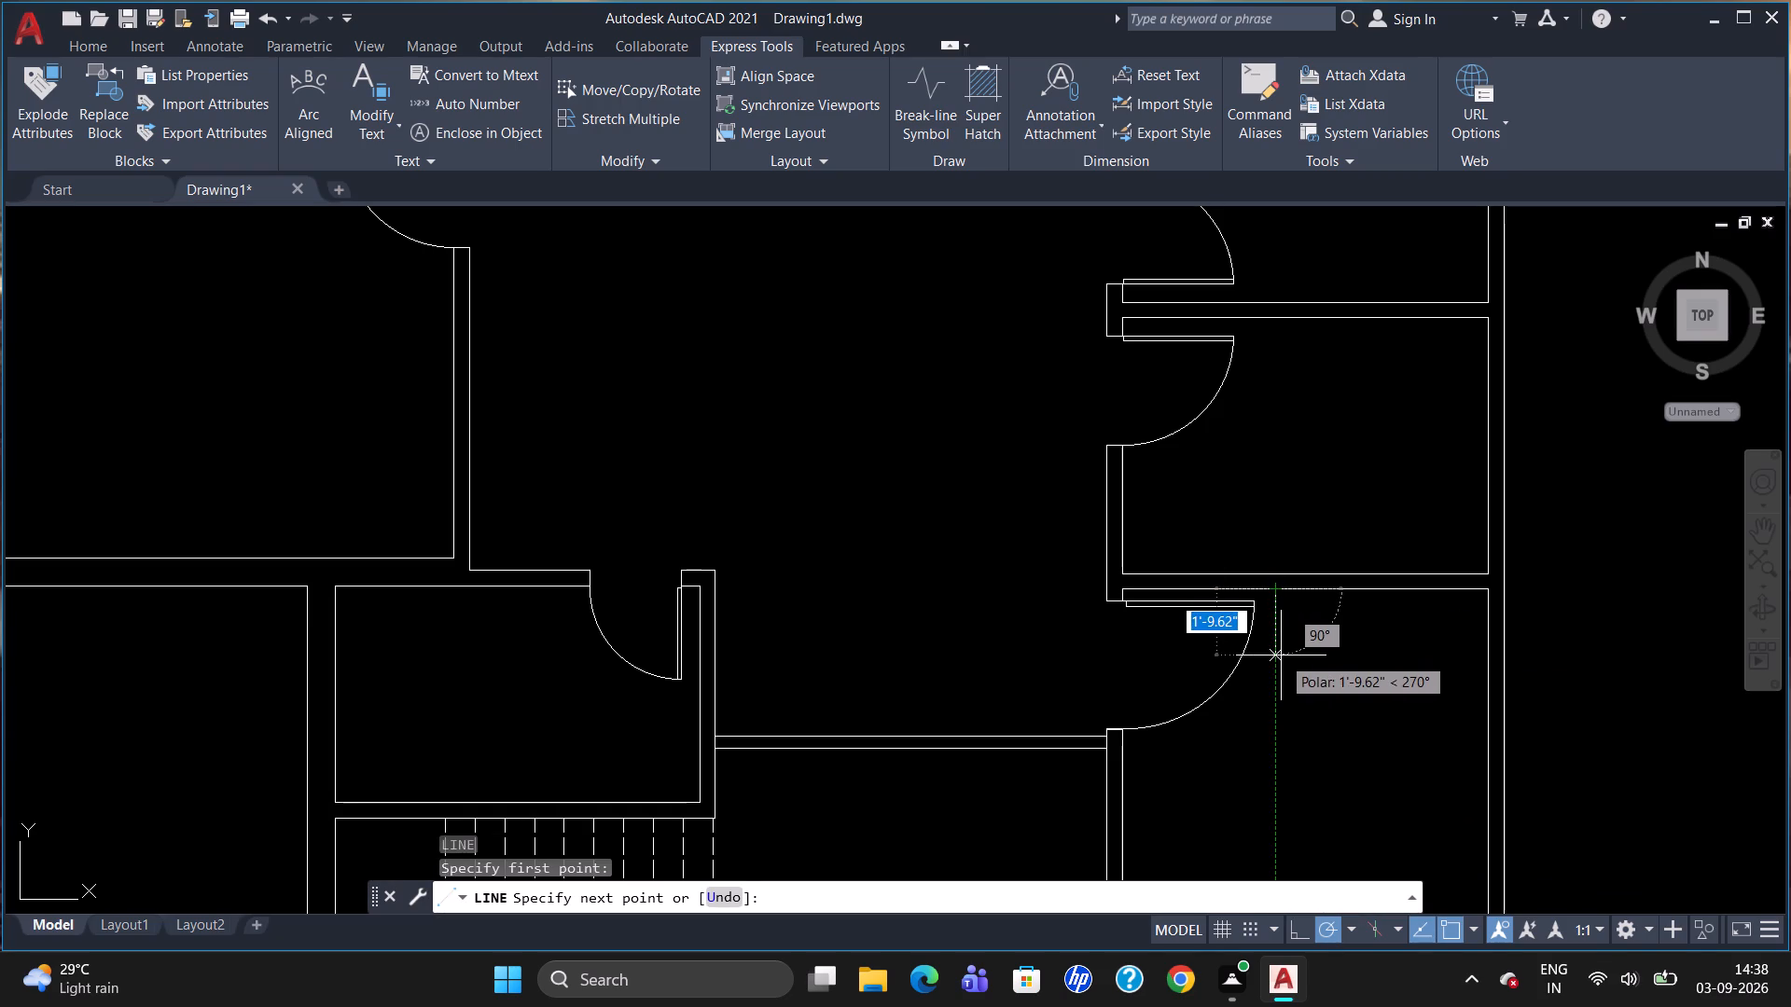
type("2'")
key("Return")
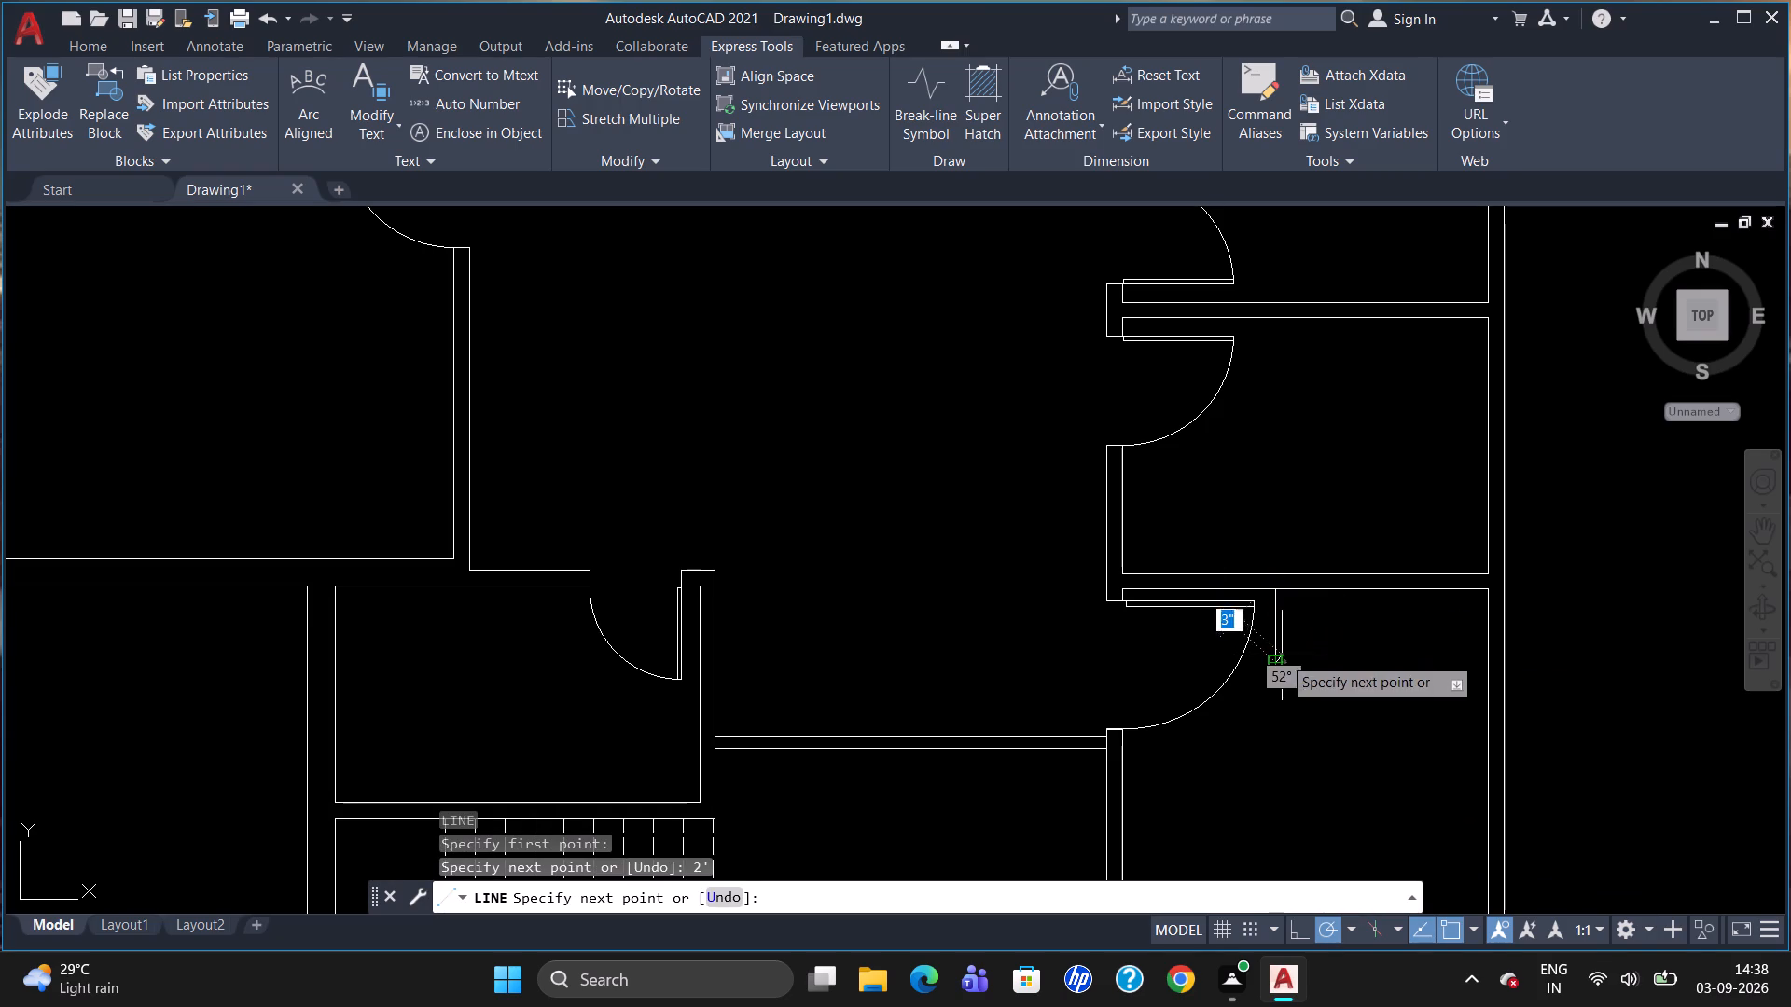
left_click(1491, 662)
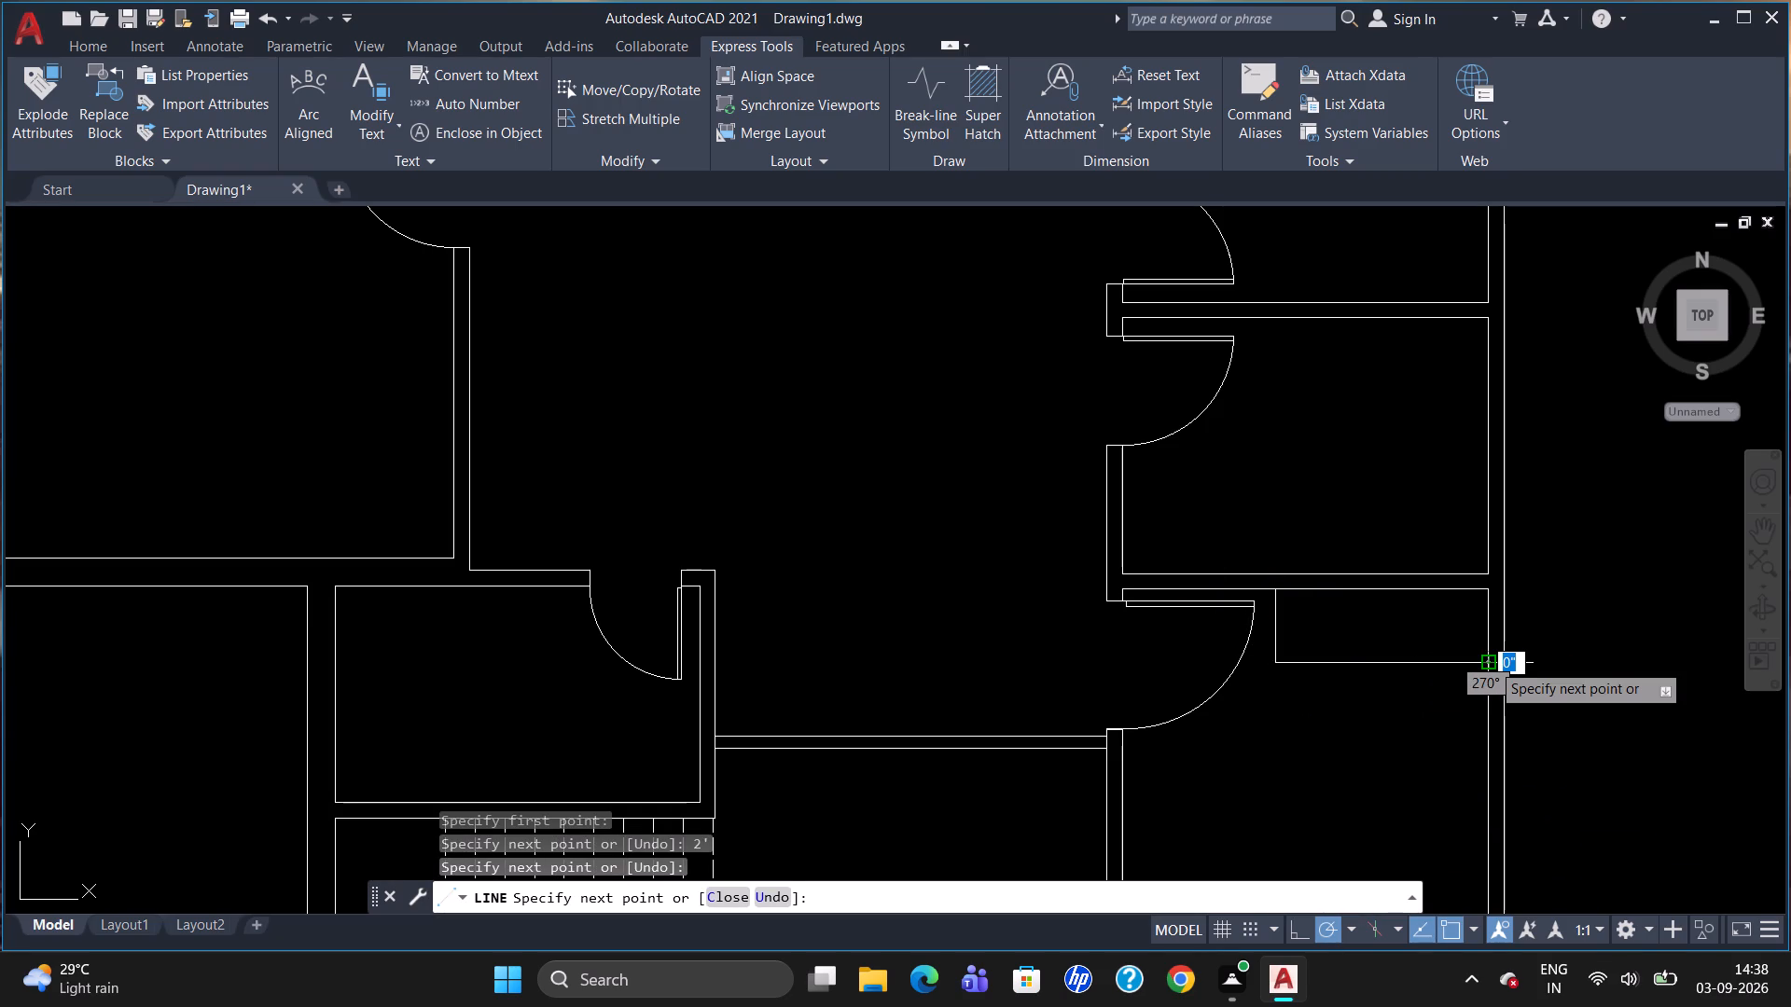
key("Escape")
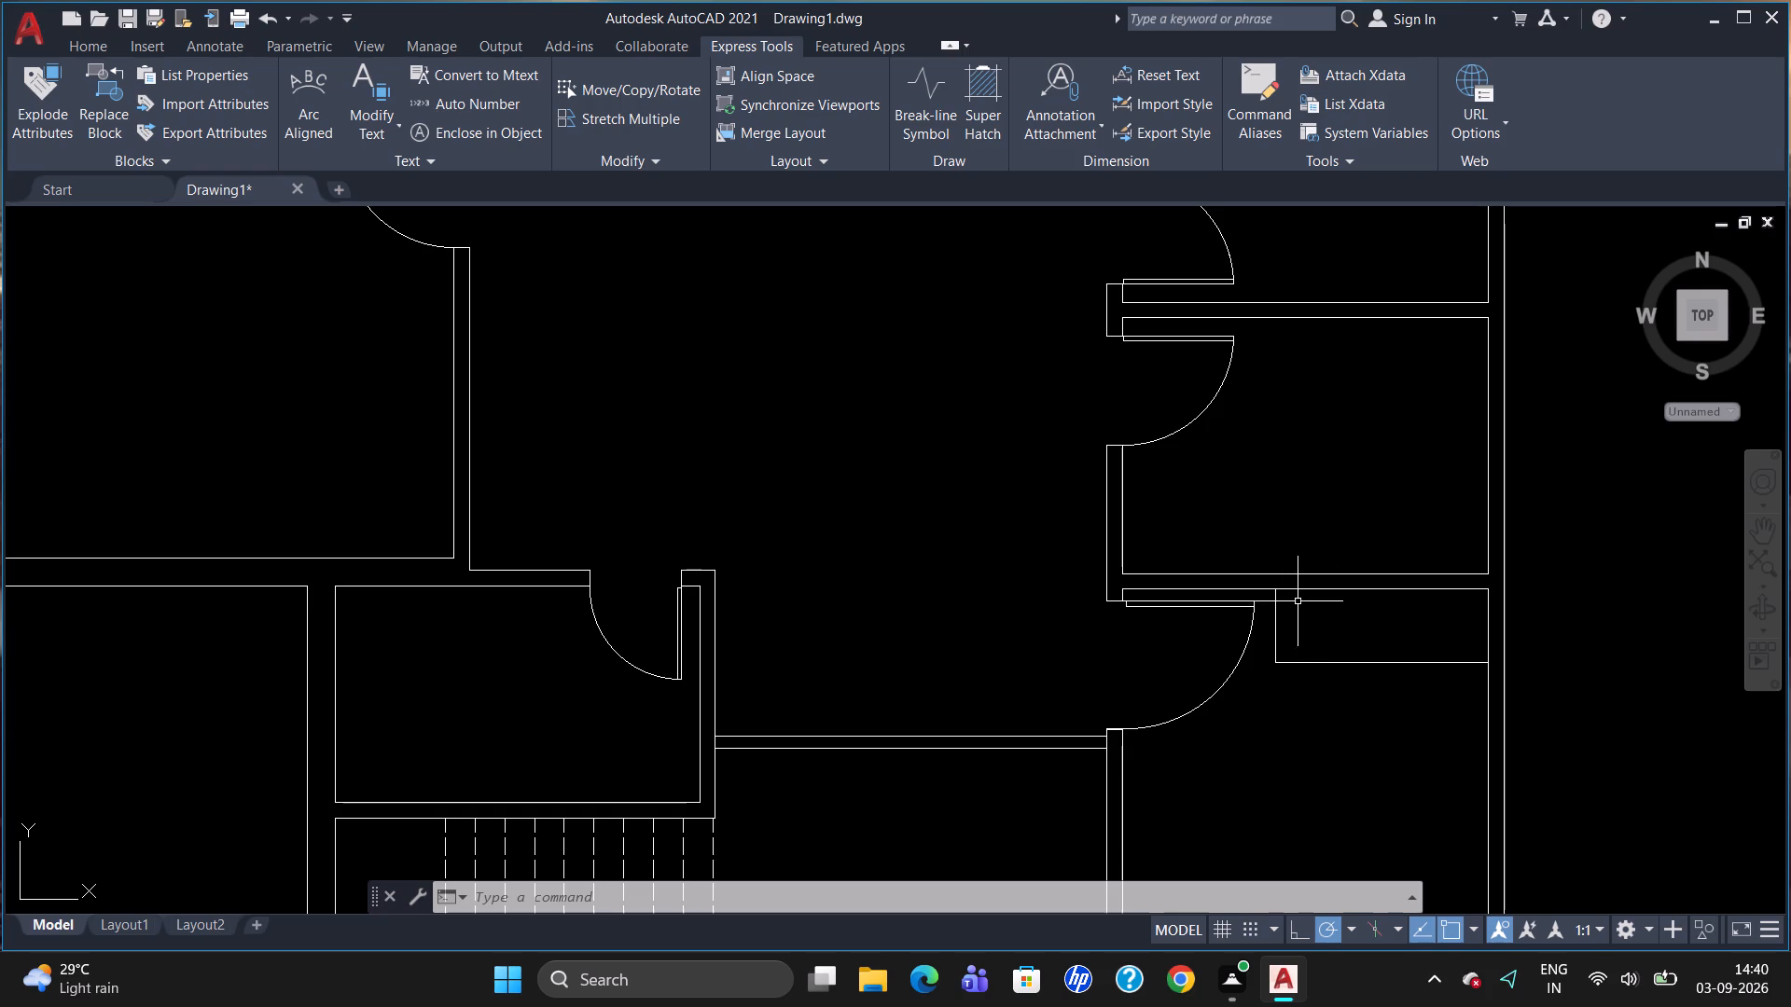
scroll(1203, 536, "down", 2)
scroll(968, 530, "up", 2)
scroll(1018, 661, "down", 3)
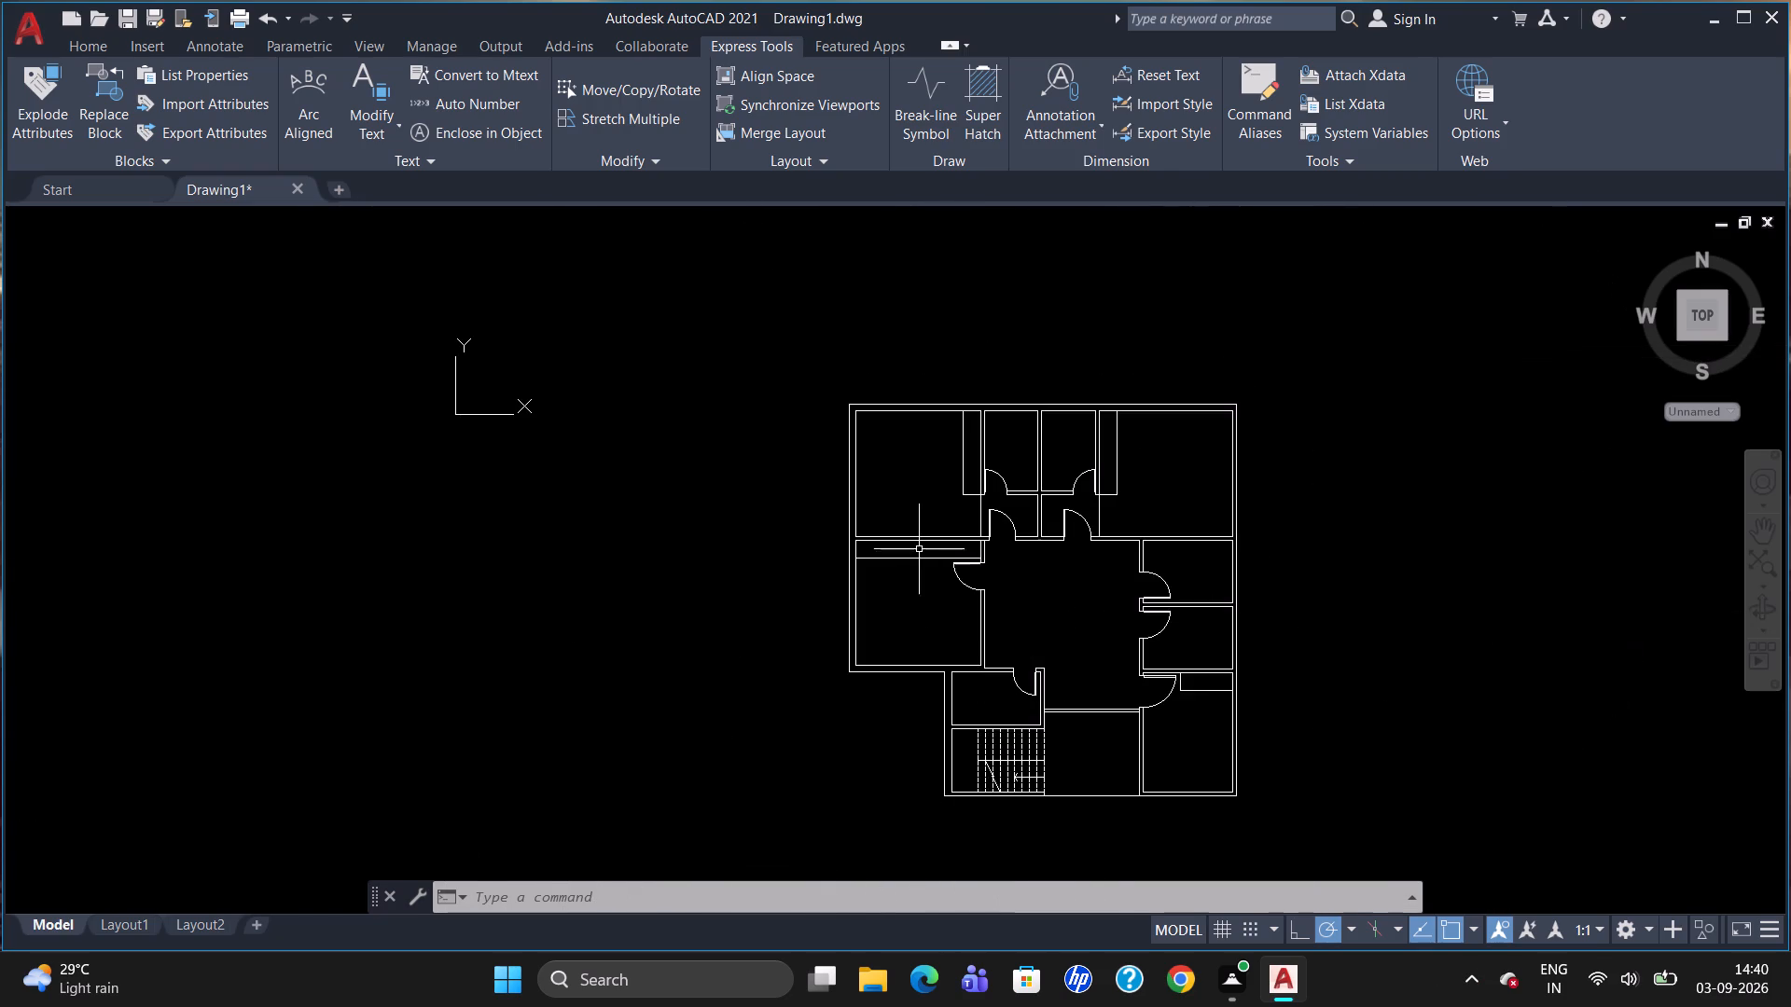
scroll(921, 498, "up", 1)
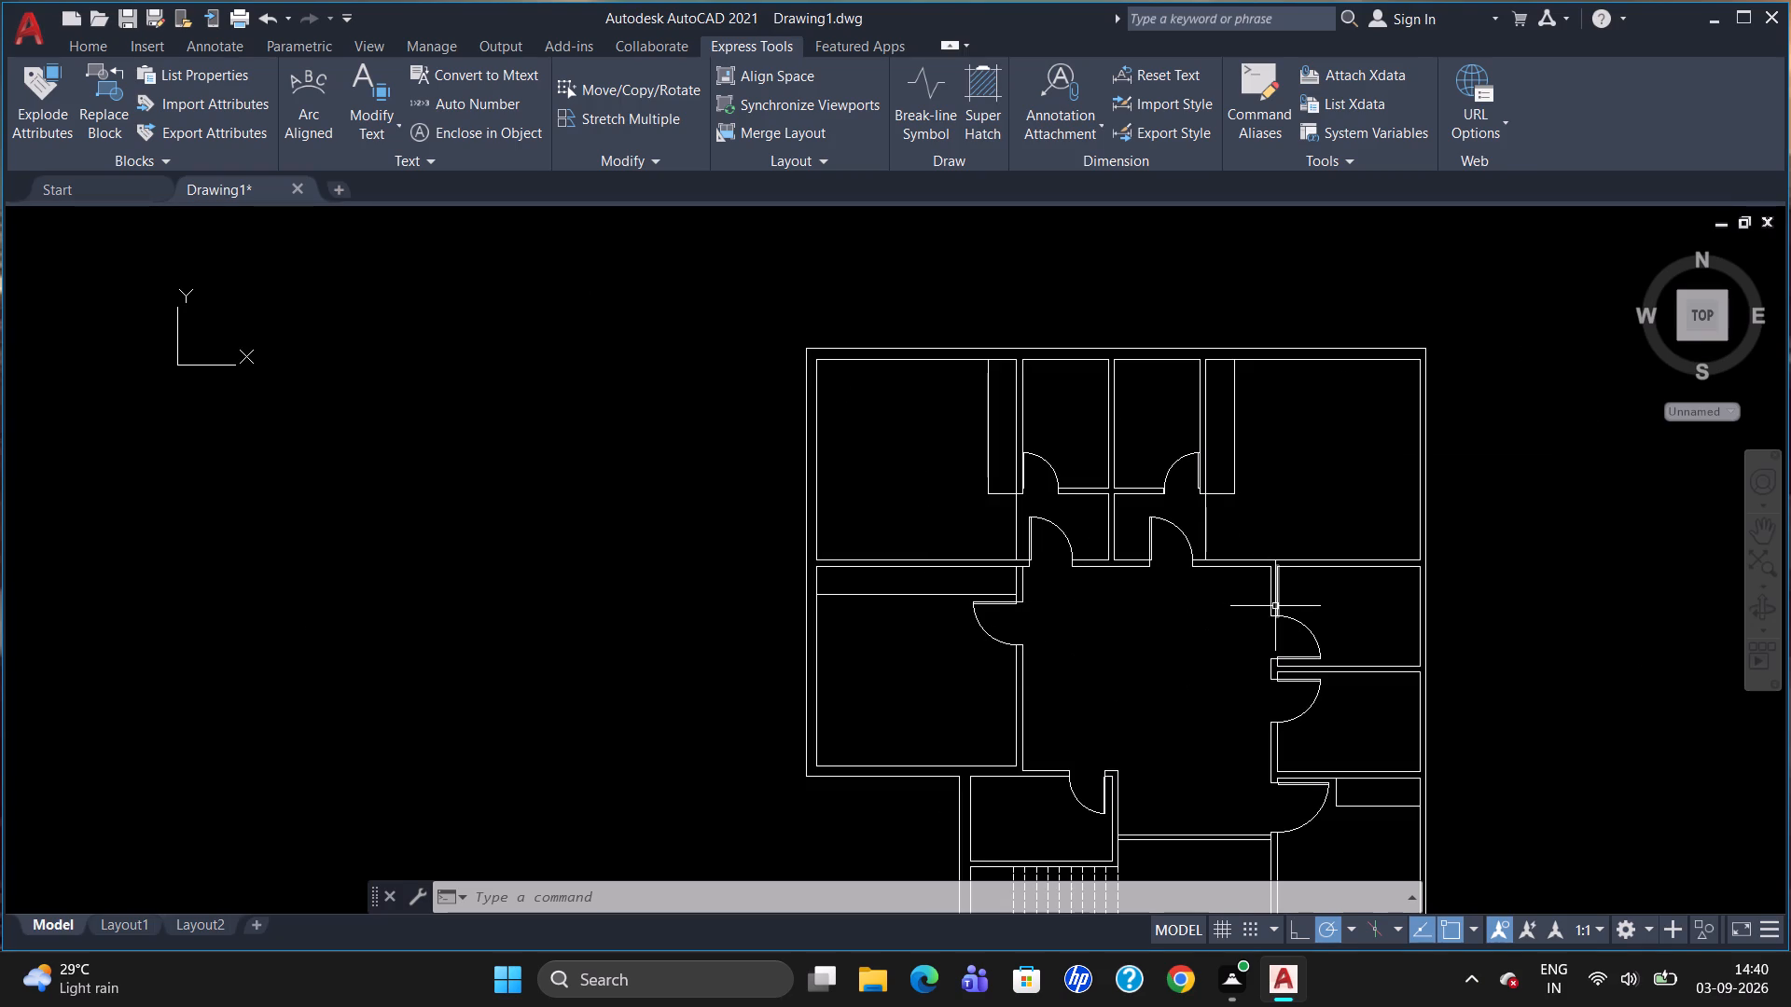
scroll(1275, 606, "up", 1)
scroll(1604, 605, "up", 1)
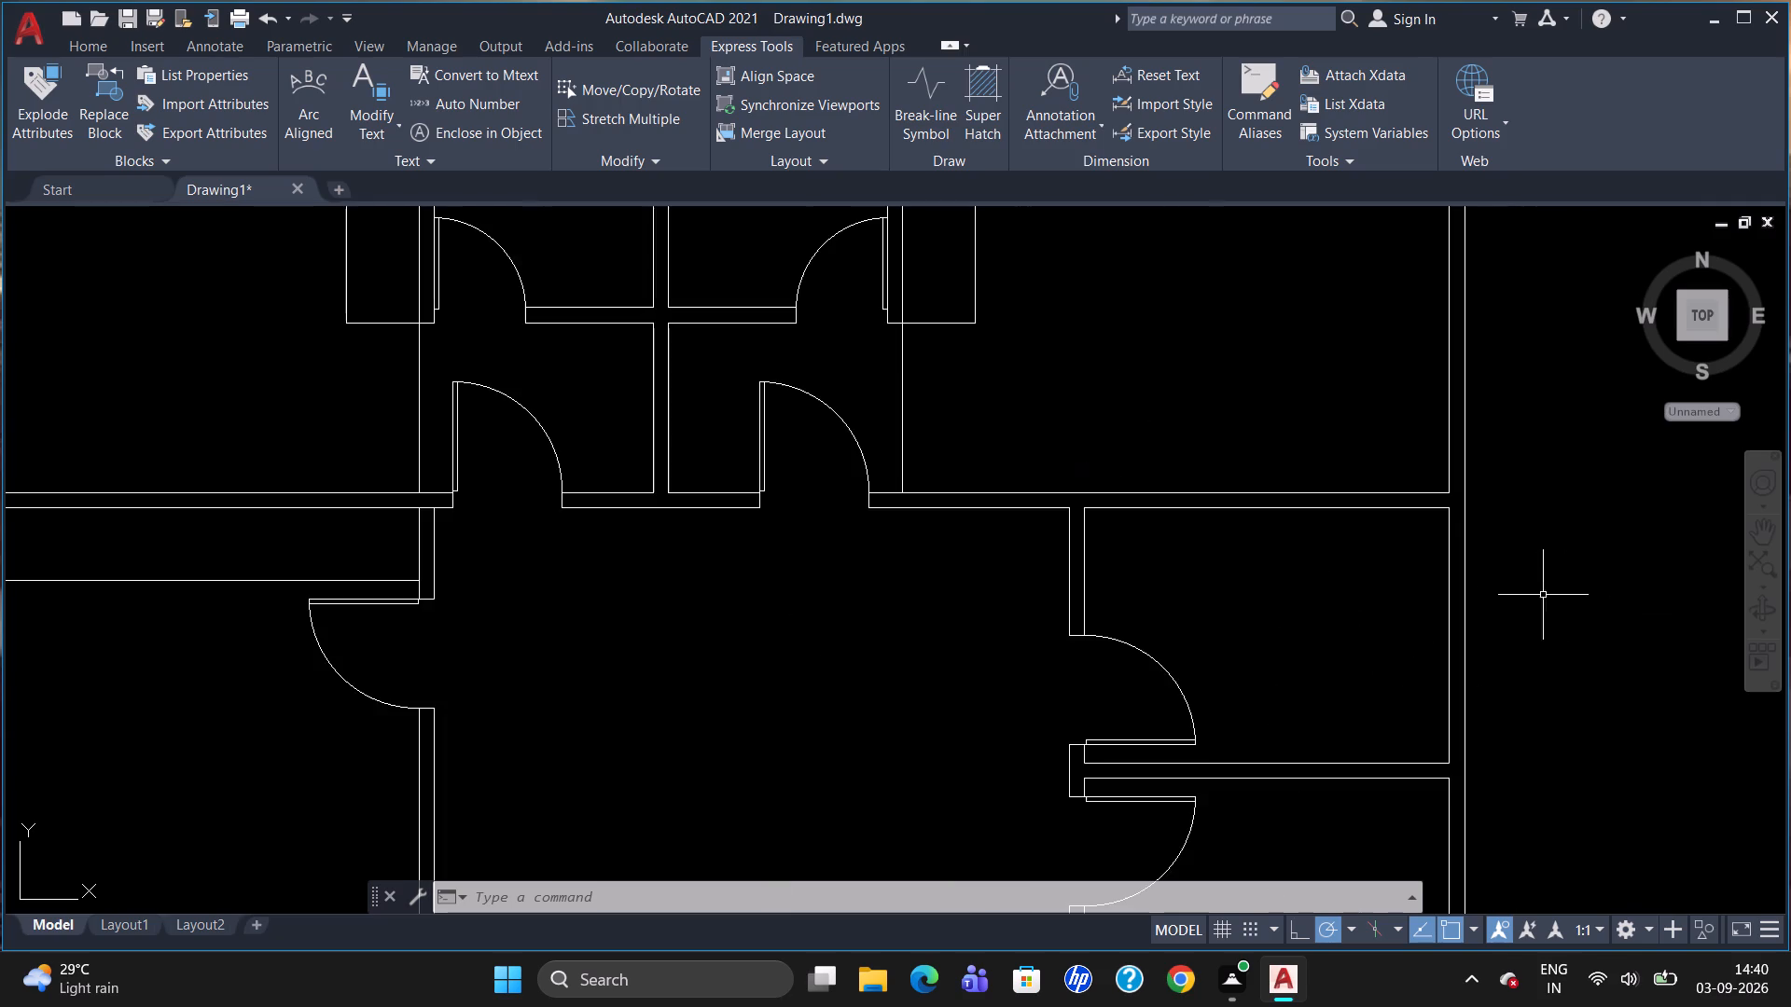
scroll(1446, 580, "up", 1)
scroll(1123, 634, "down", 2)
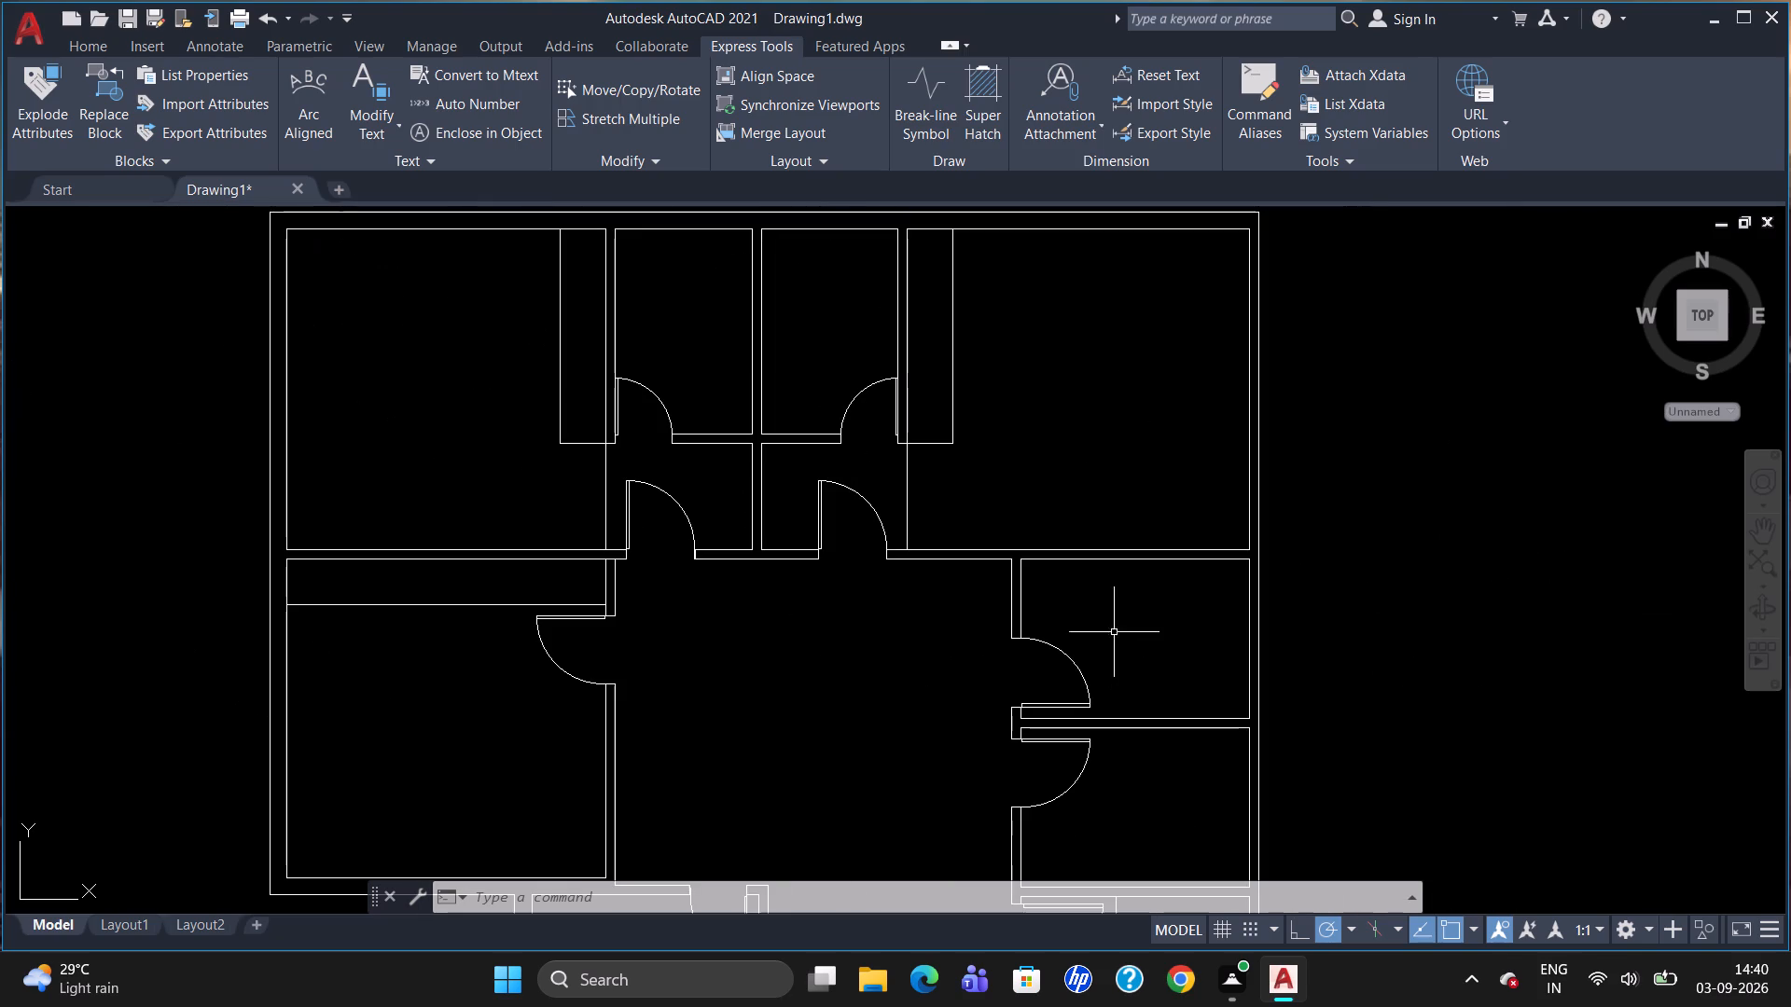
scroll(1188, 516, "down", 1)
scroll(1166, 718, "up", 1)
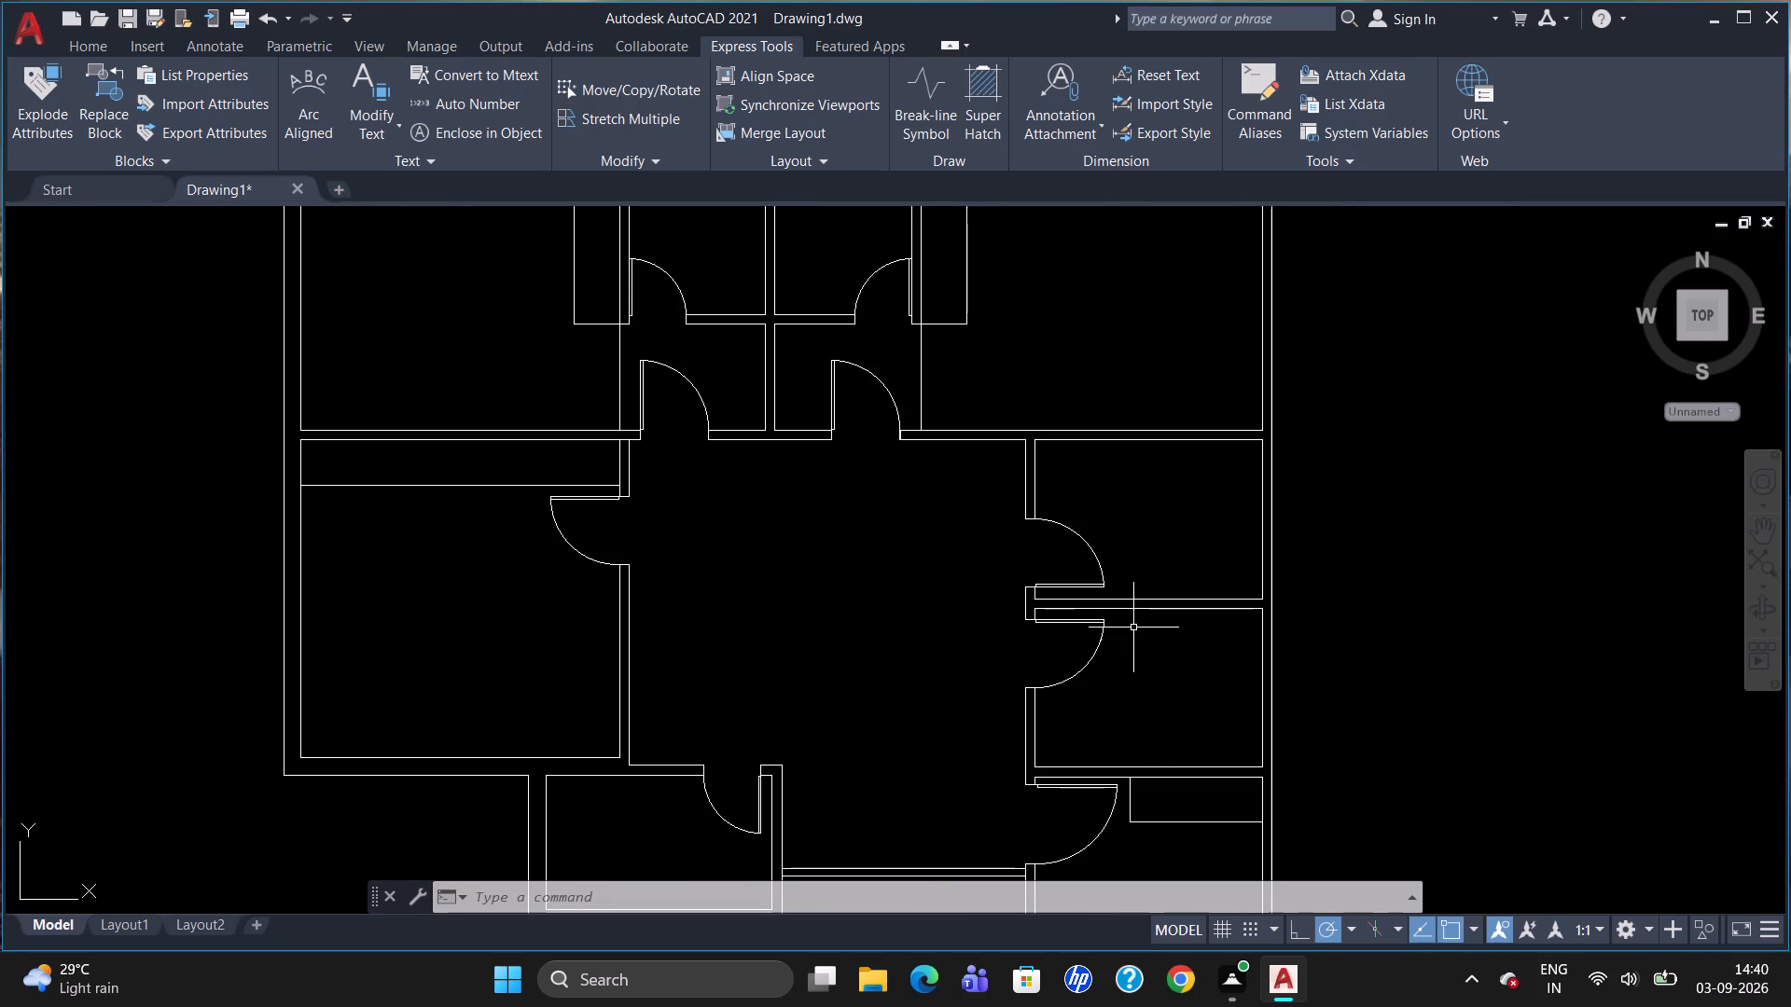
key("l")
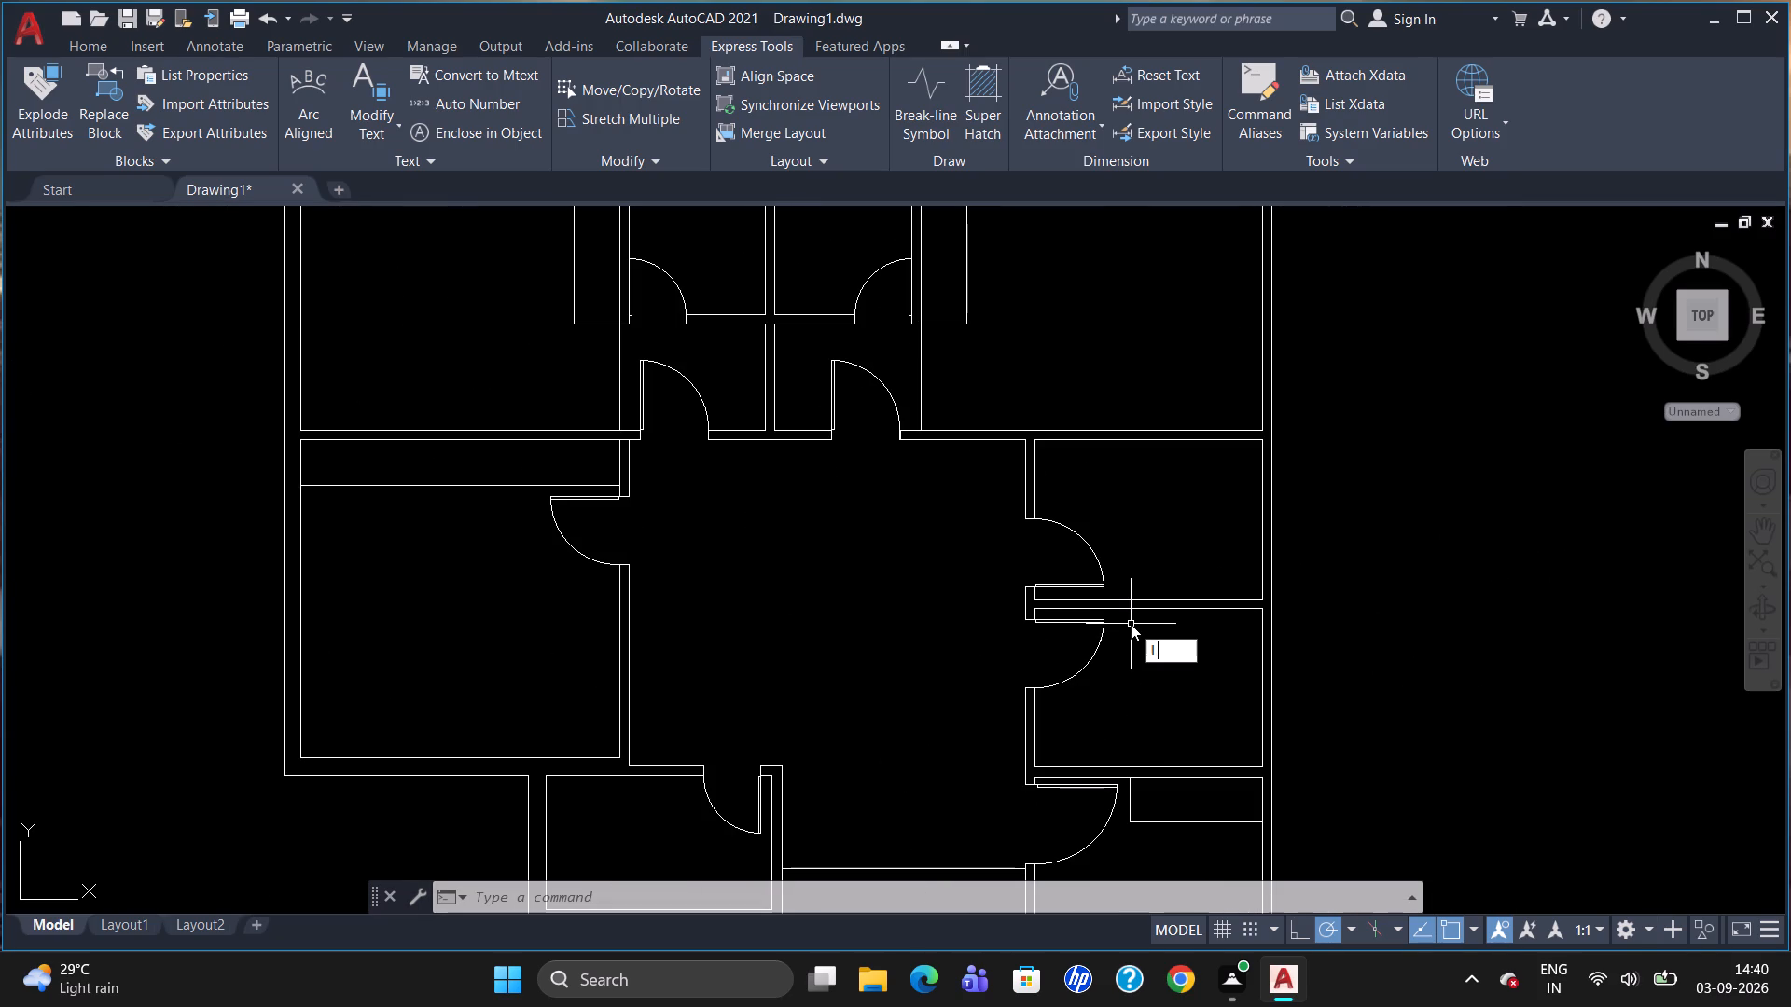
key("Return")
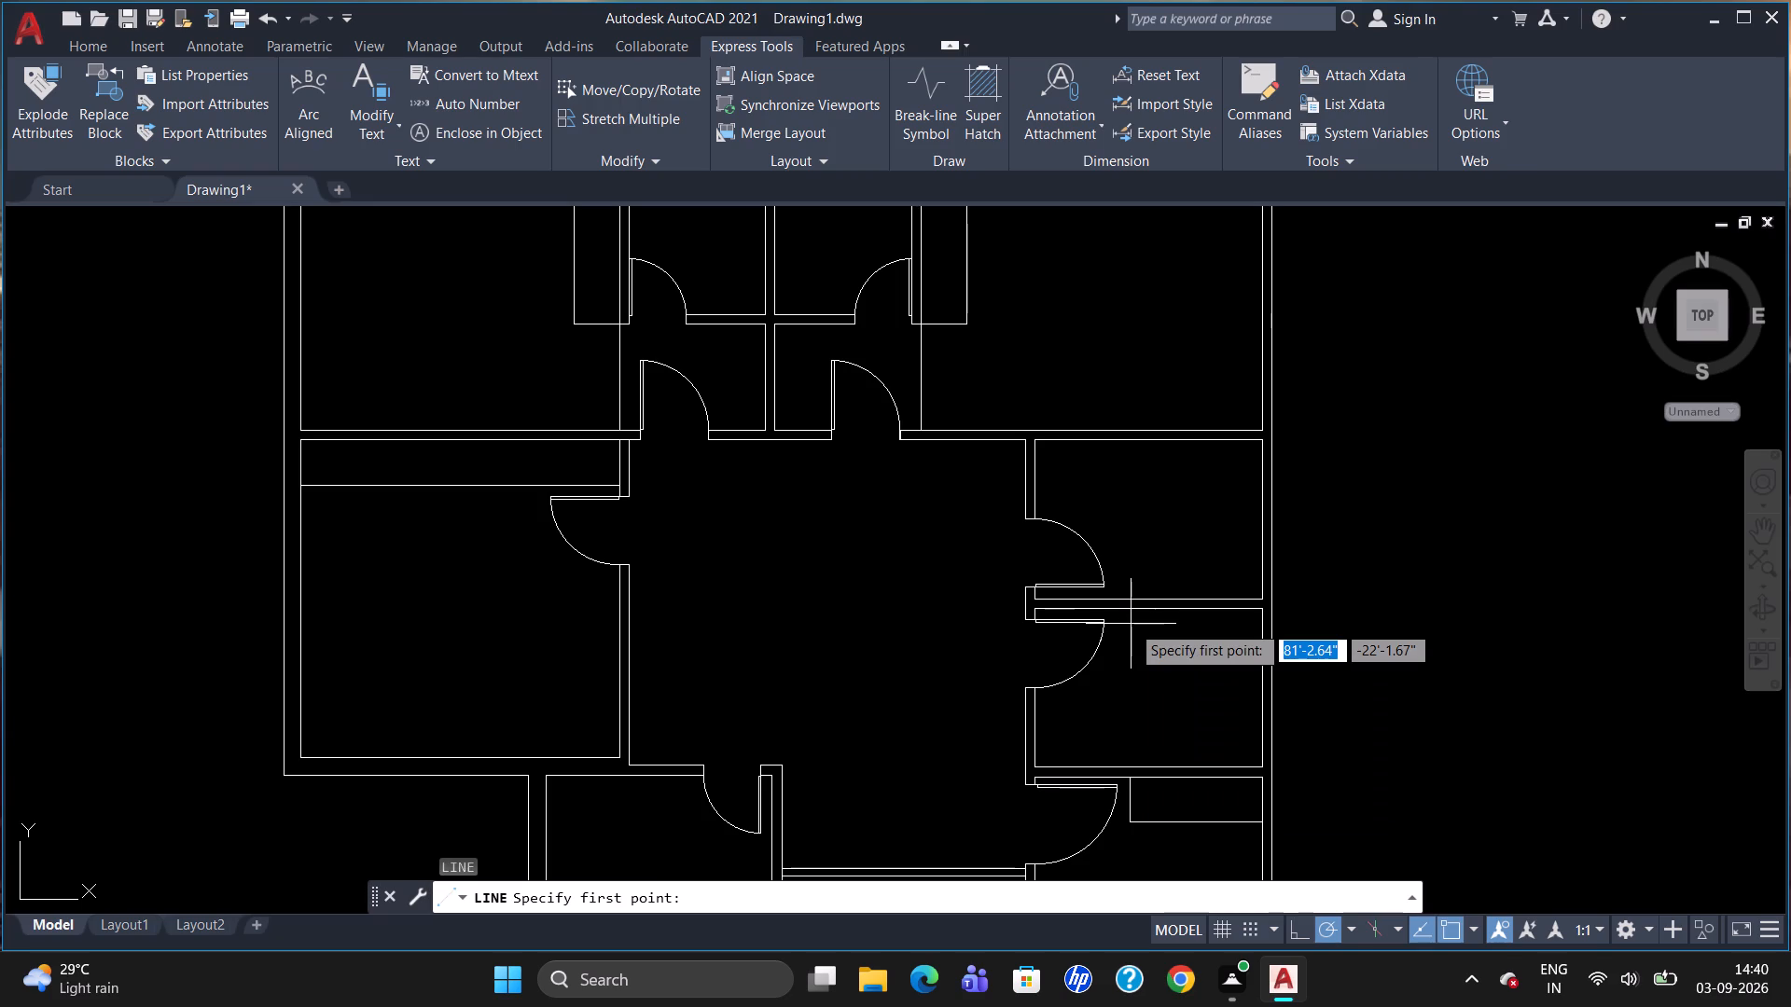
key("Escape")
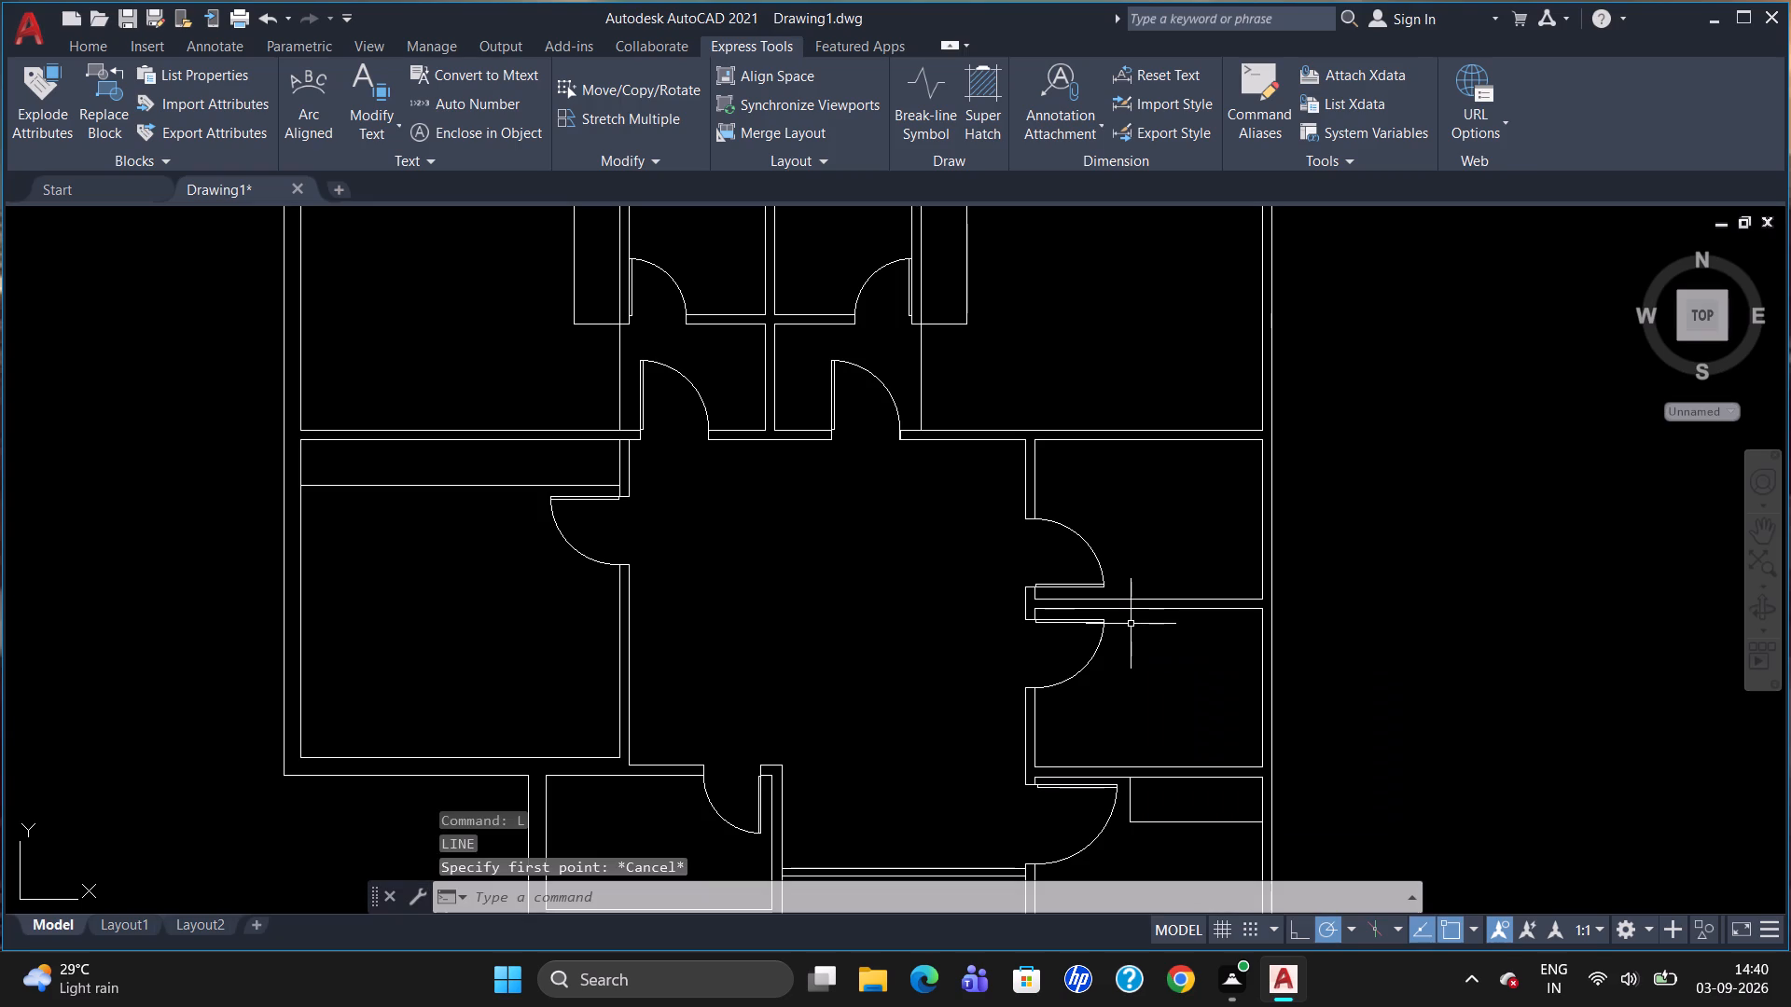
Measure the left wall from the door jamb to the bottom inner corner in the lower small right-hand room with a temporary linear dimension.
type("DLI")
key("Return")
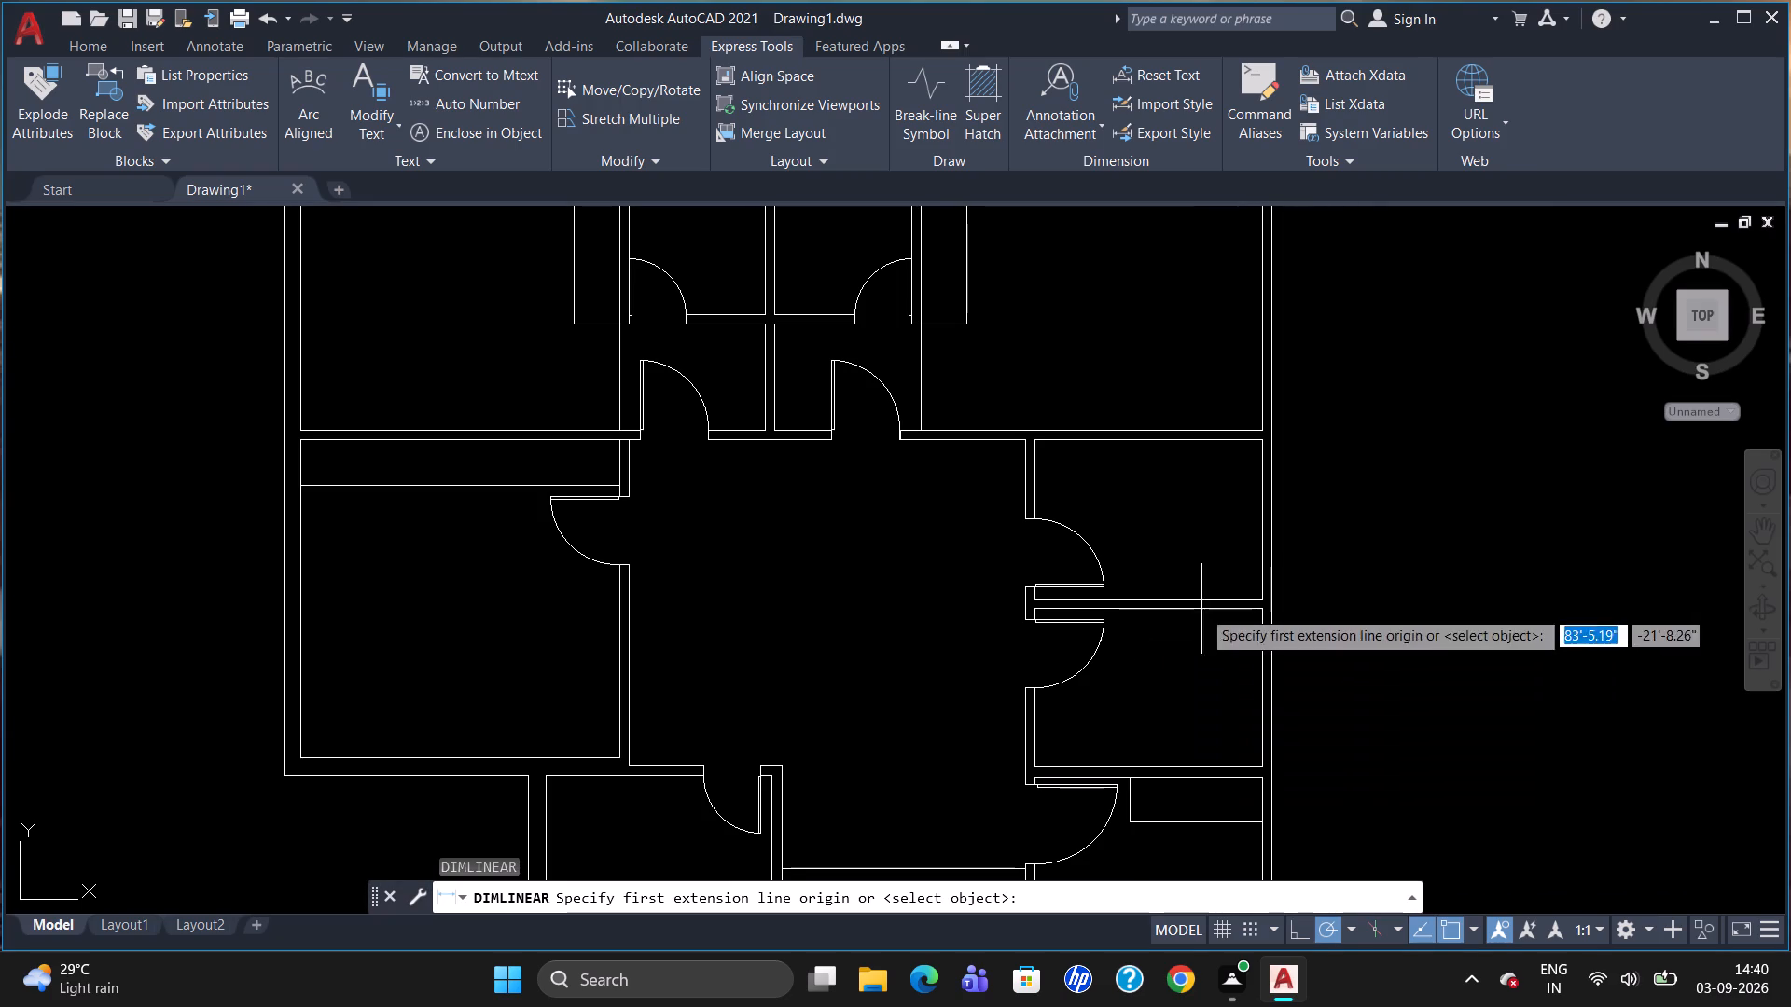
scroll(1088, 784, "up", 2)
left_click(958, 746)
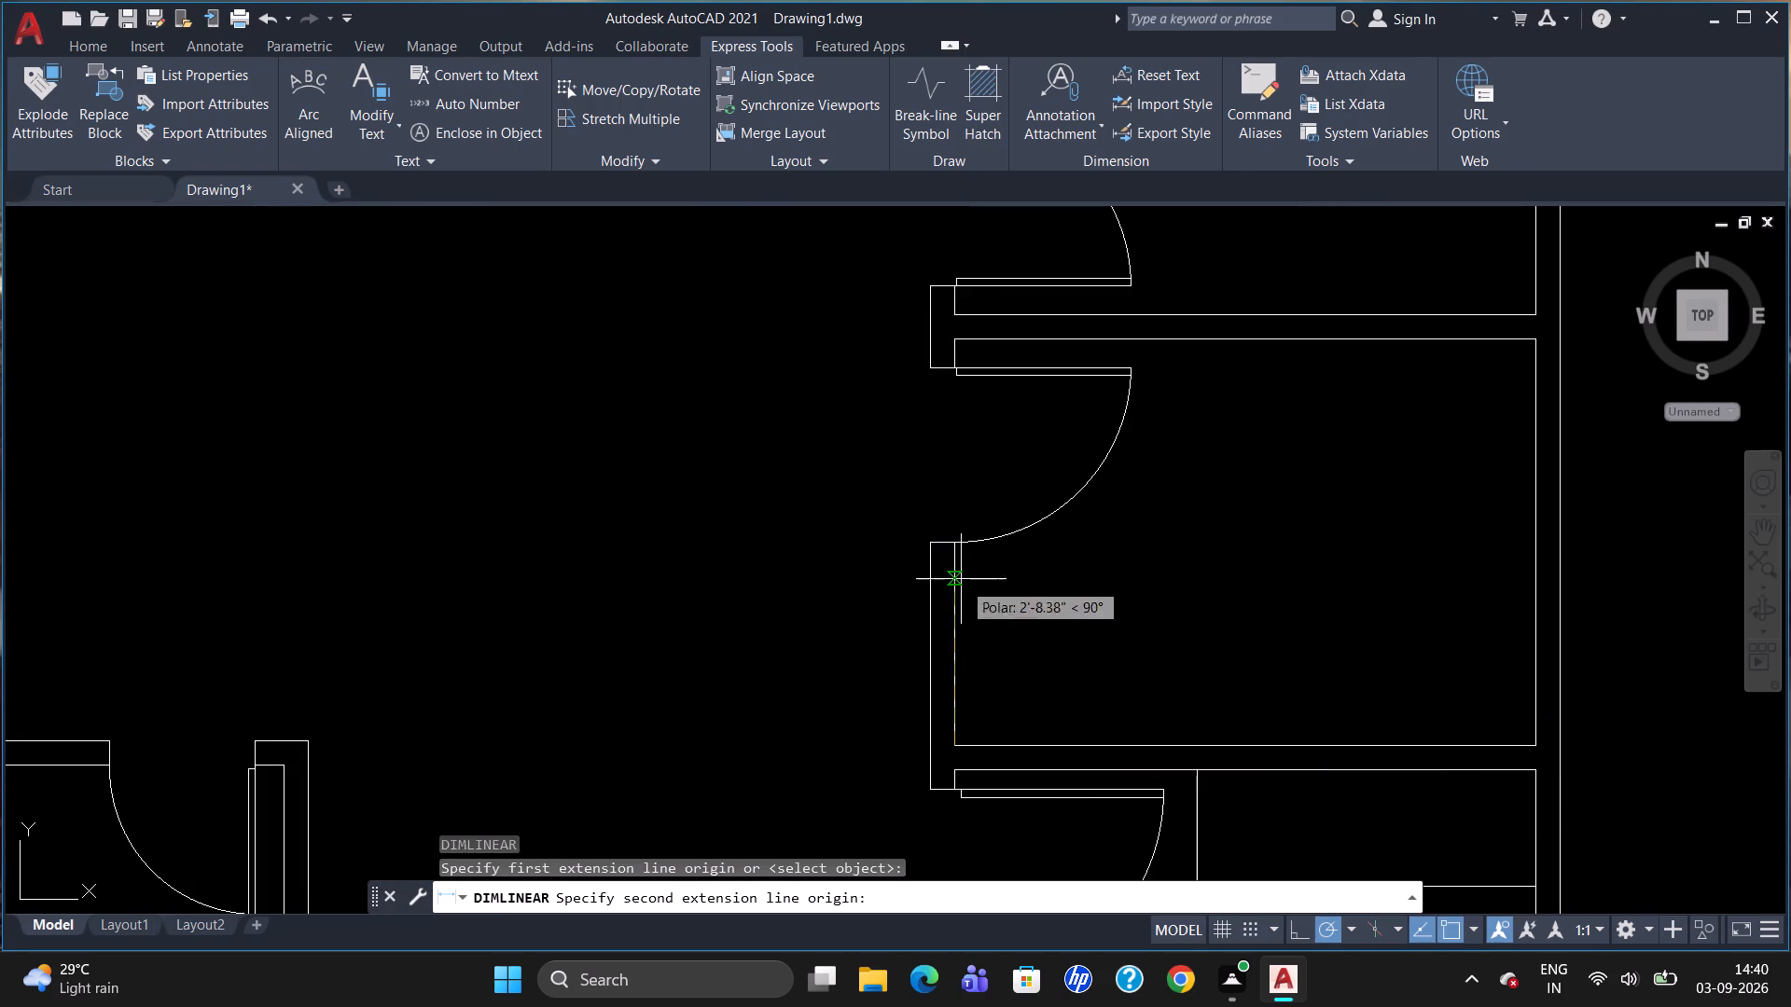
left_click(962, 546)
left_click(988, 547)
left_click(984, 620)
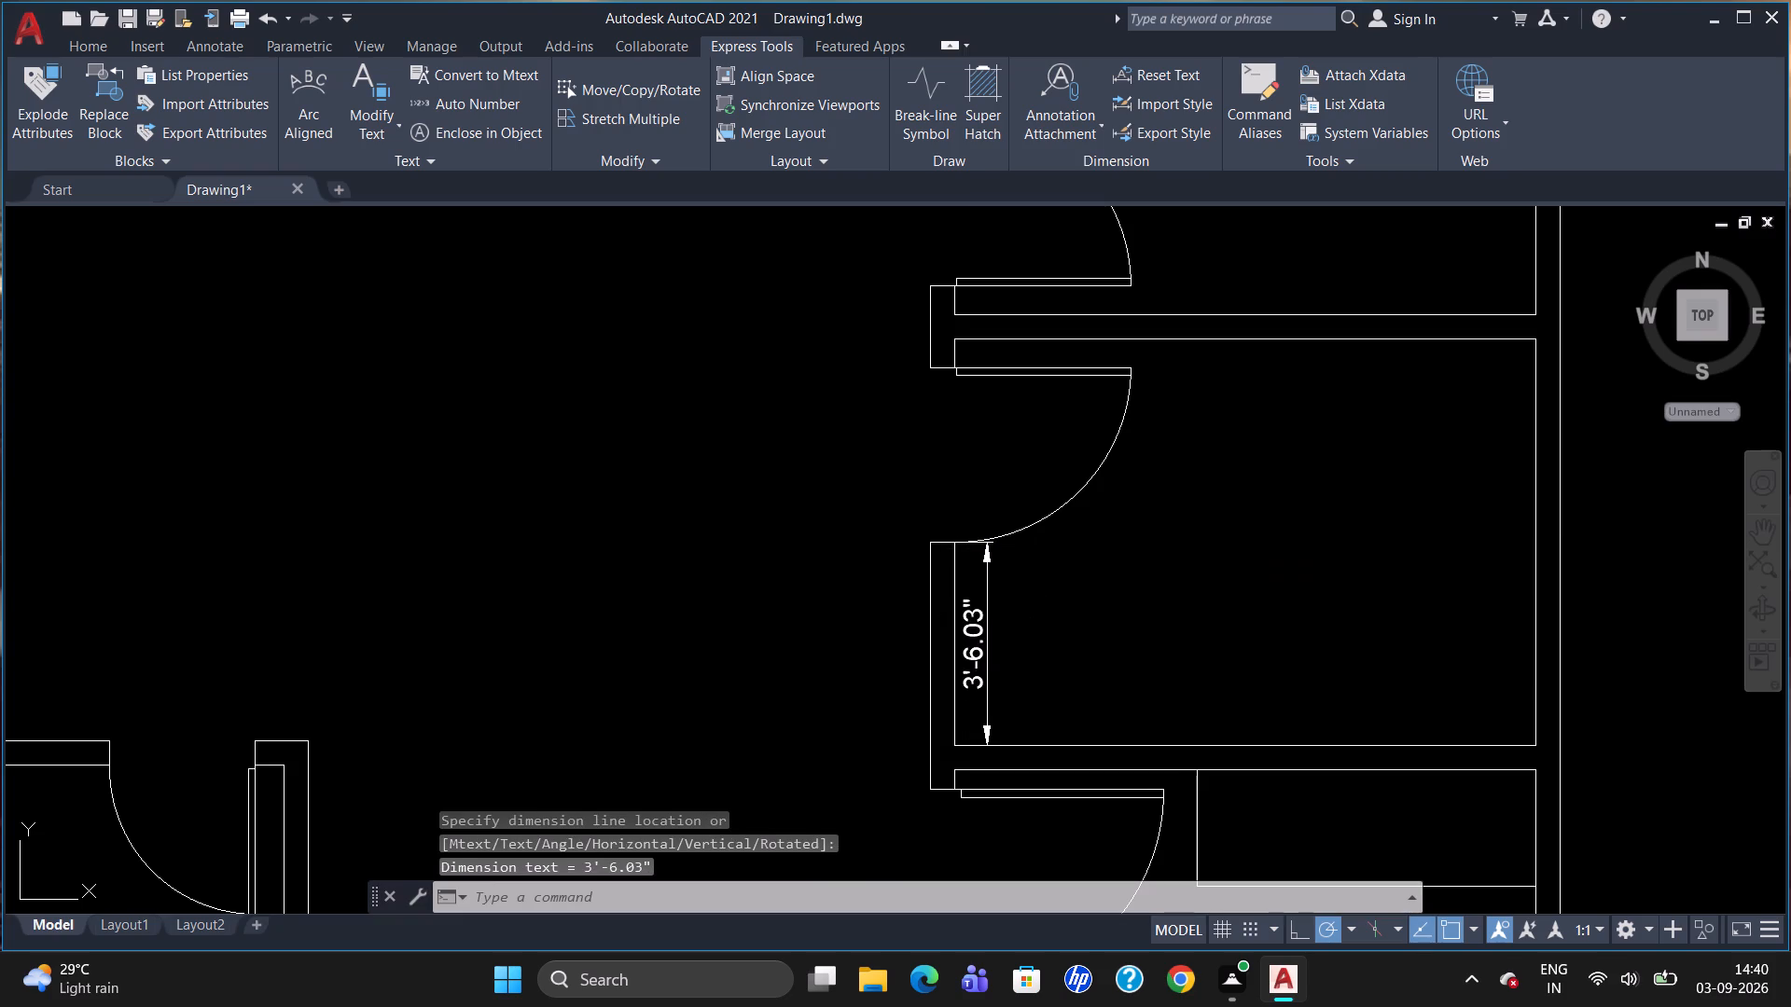
key("Delete")
Draw a horizontal line across the lower small right-hand room from wall to wall, 2' above its bottom inner wall.
key("l")
key("Return")
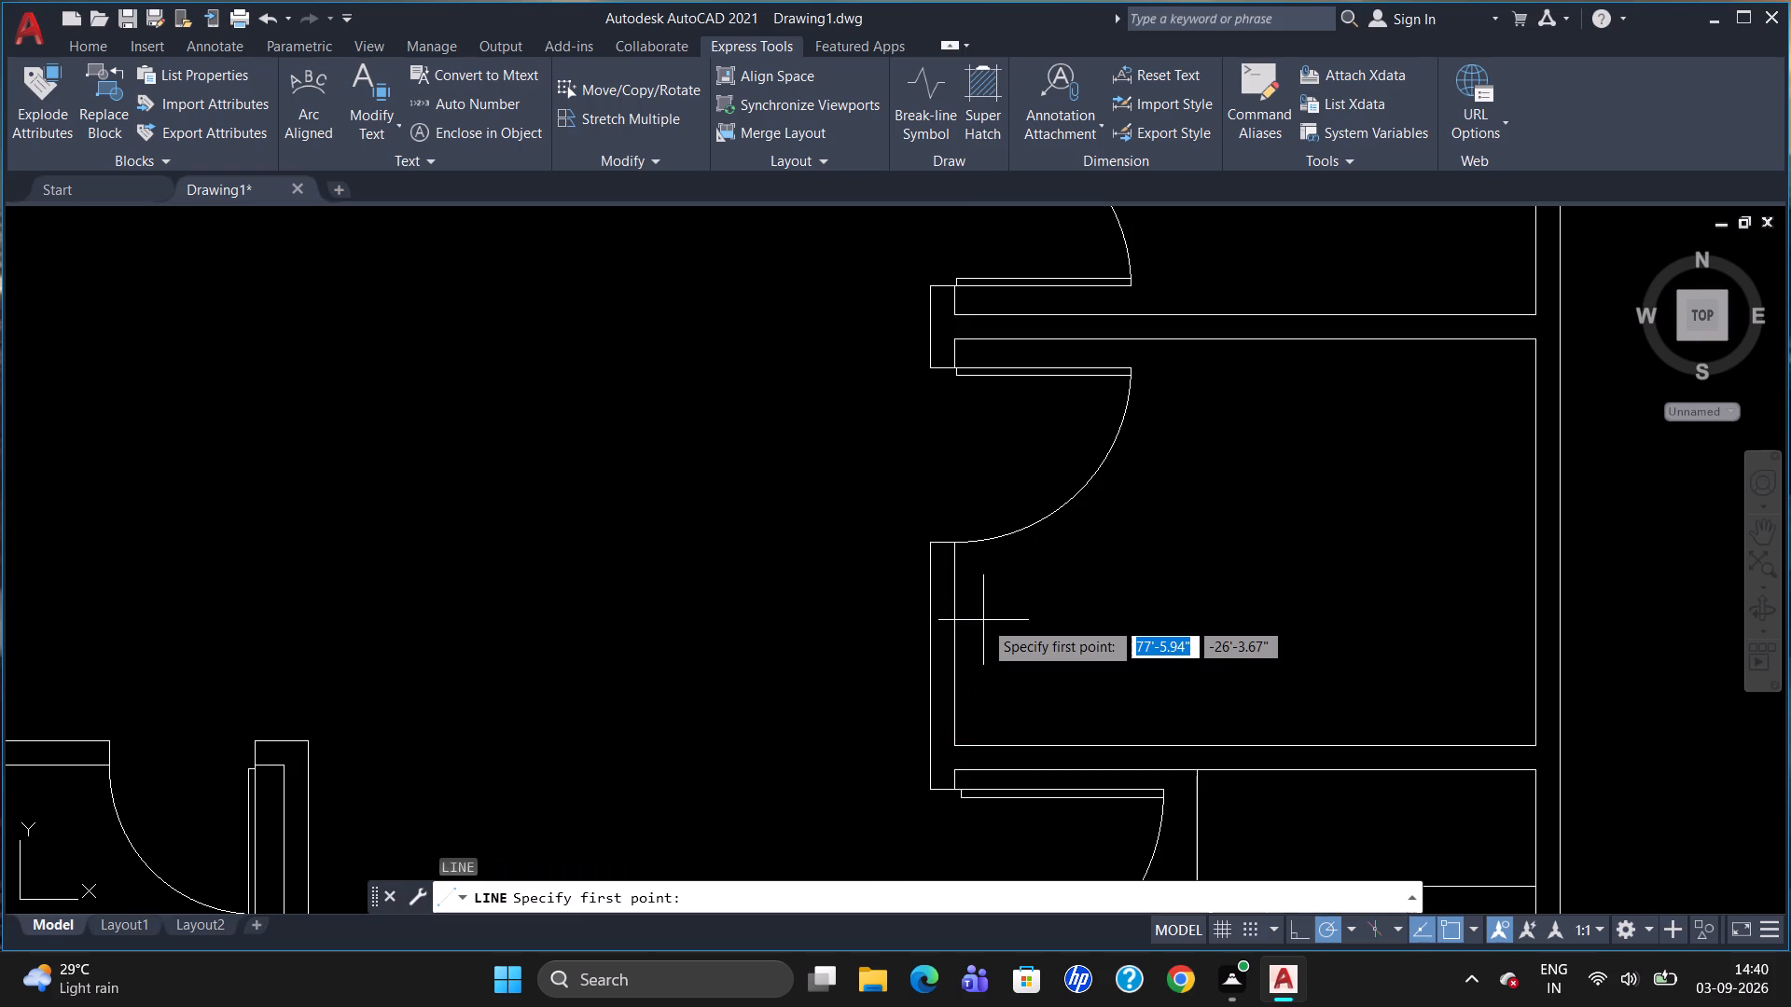
type("TK")
key("Return")
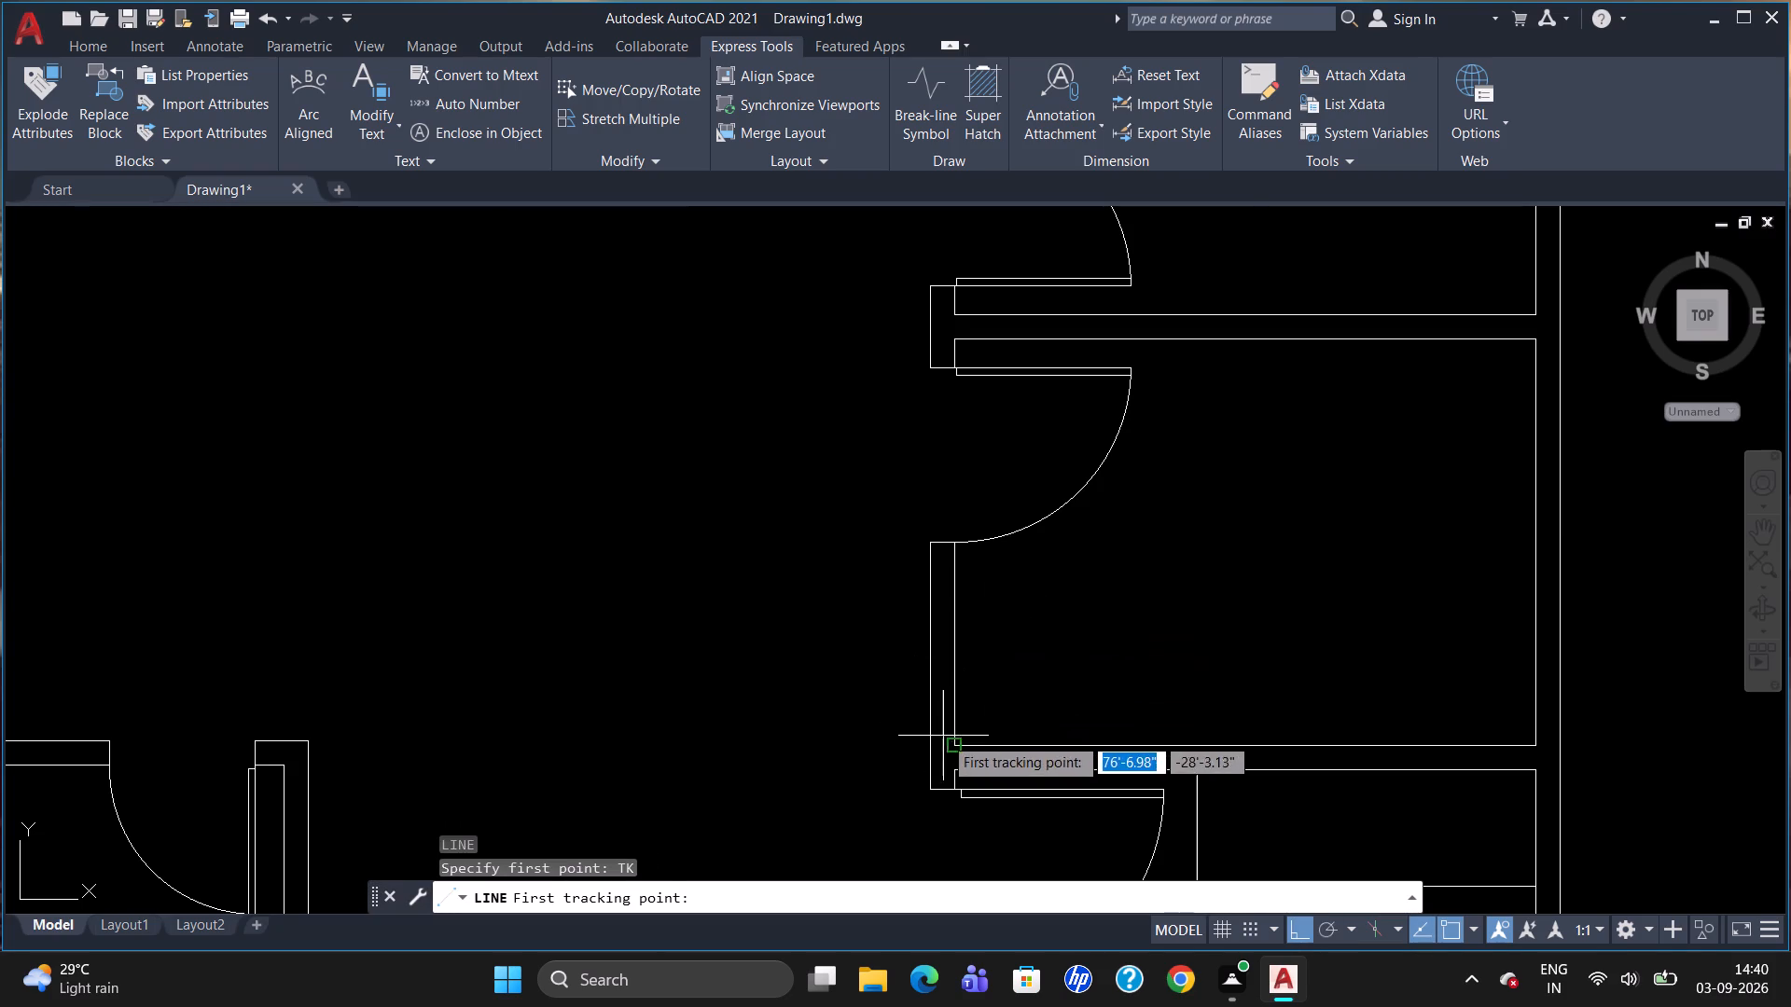
left_click(946, 744)
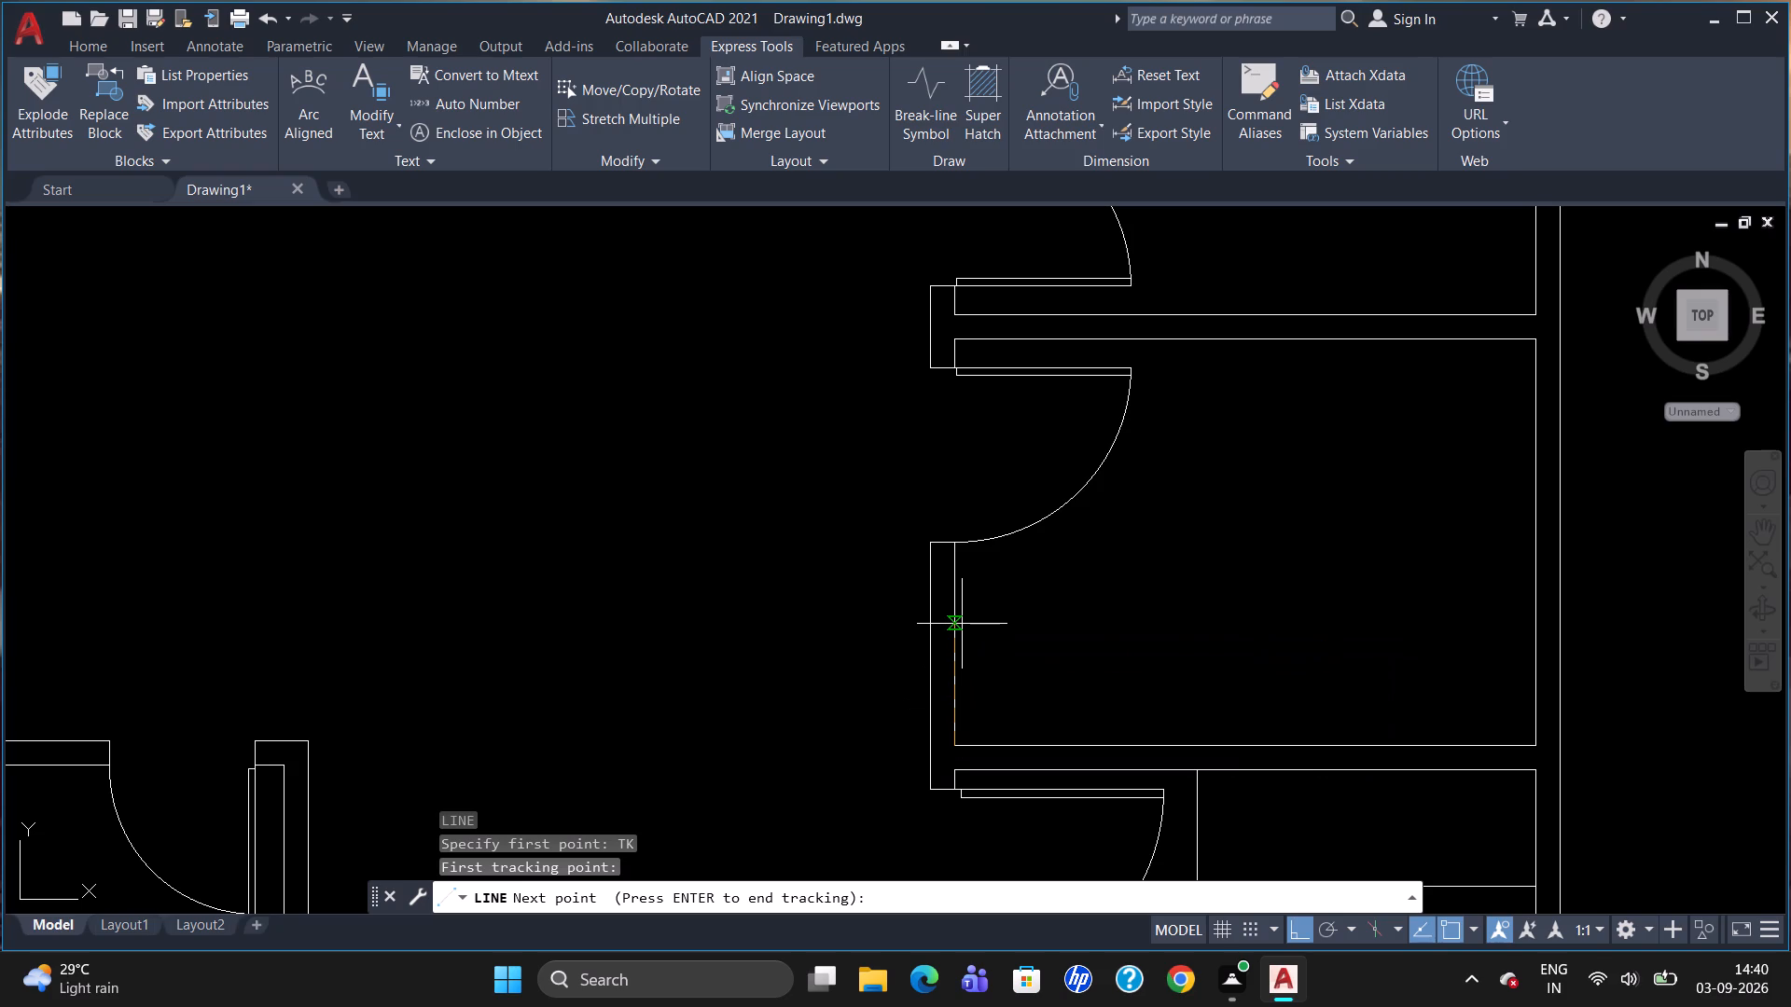
type("2'")
key("Return")
key("Return")
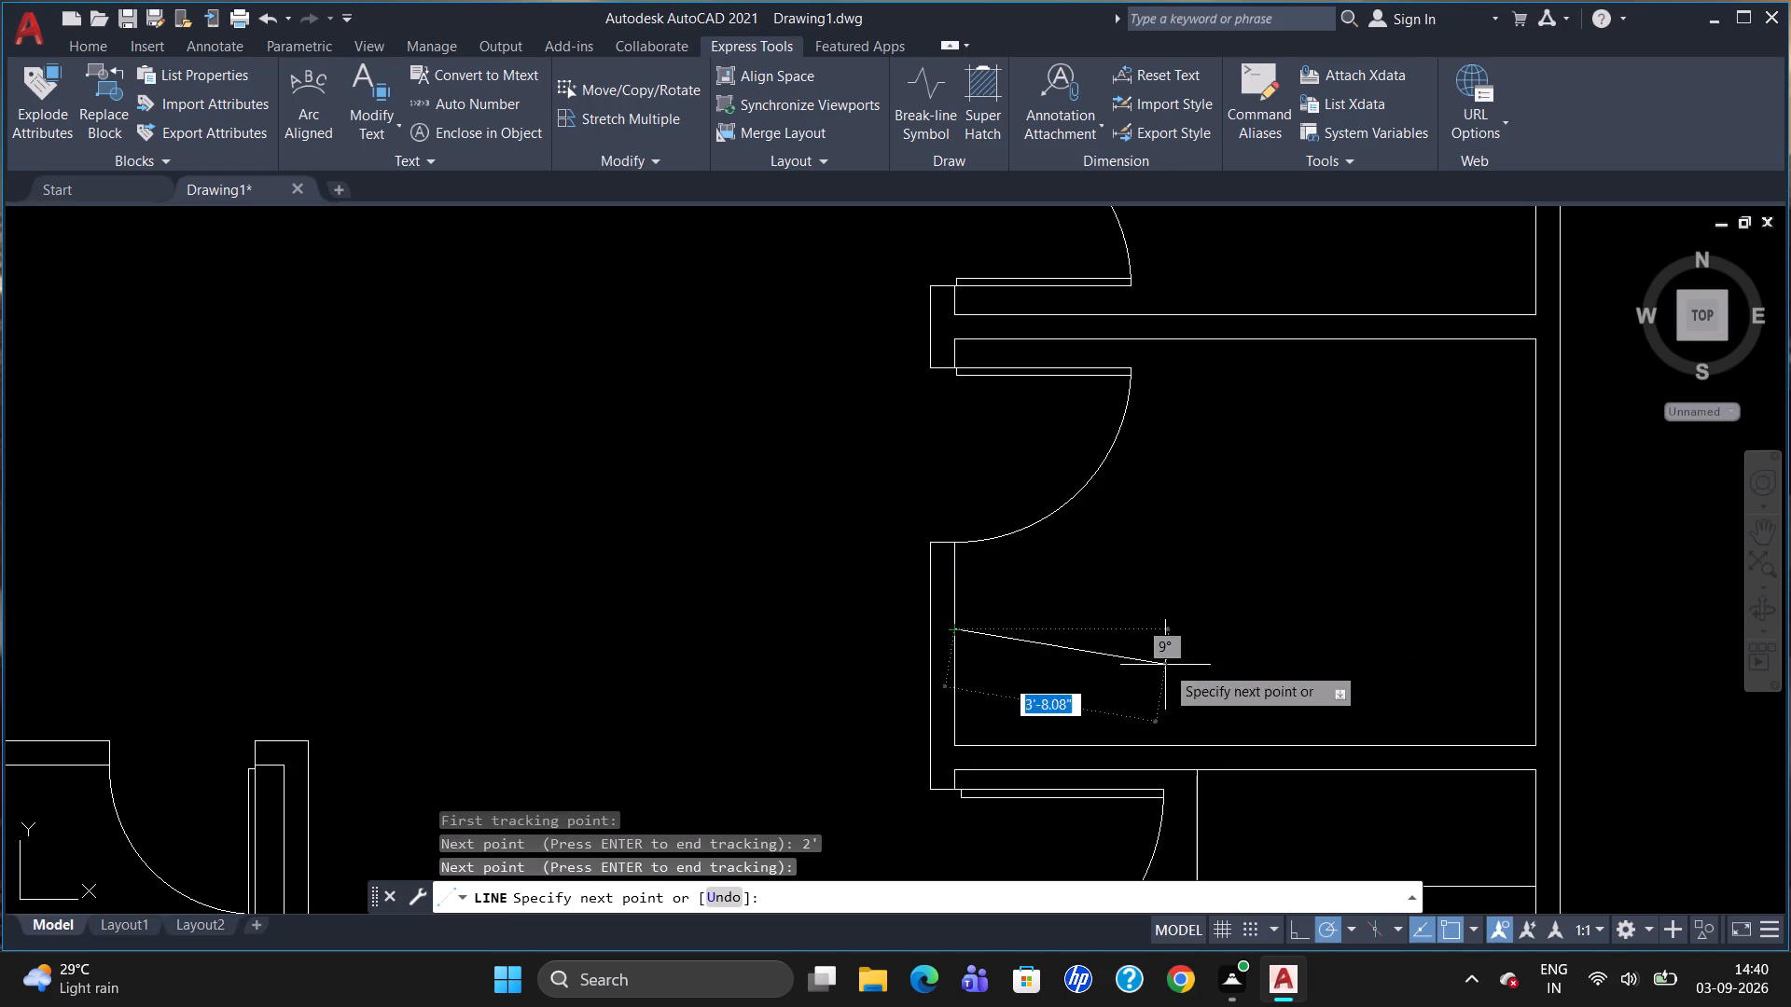
left_click(1537, 635)
key("Escape")
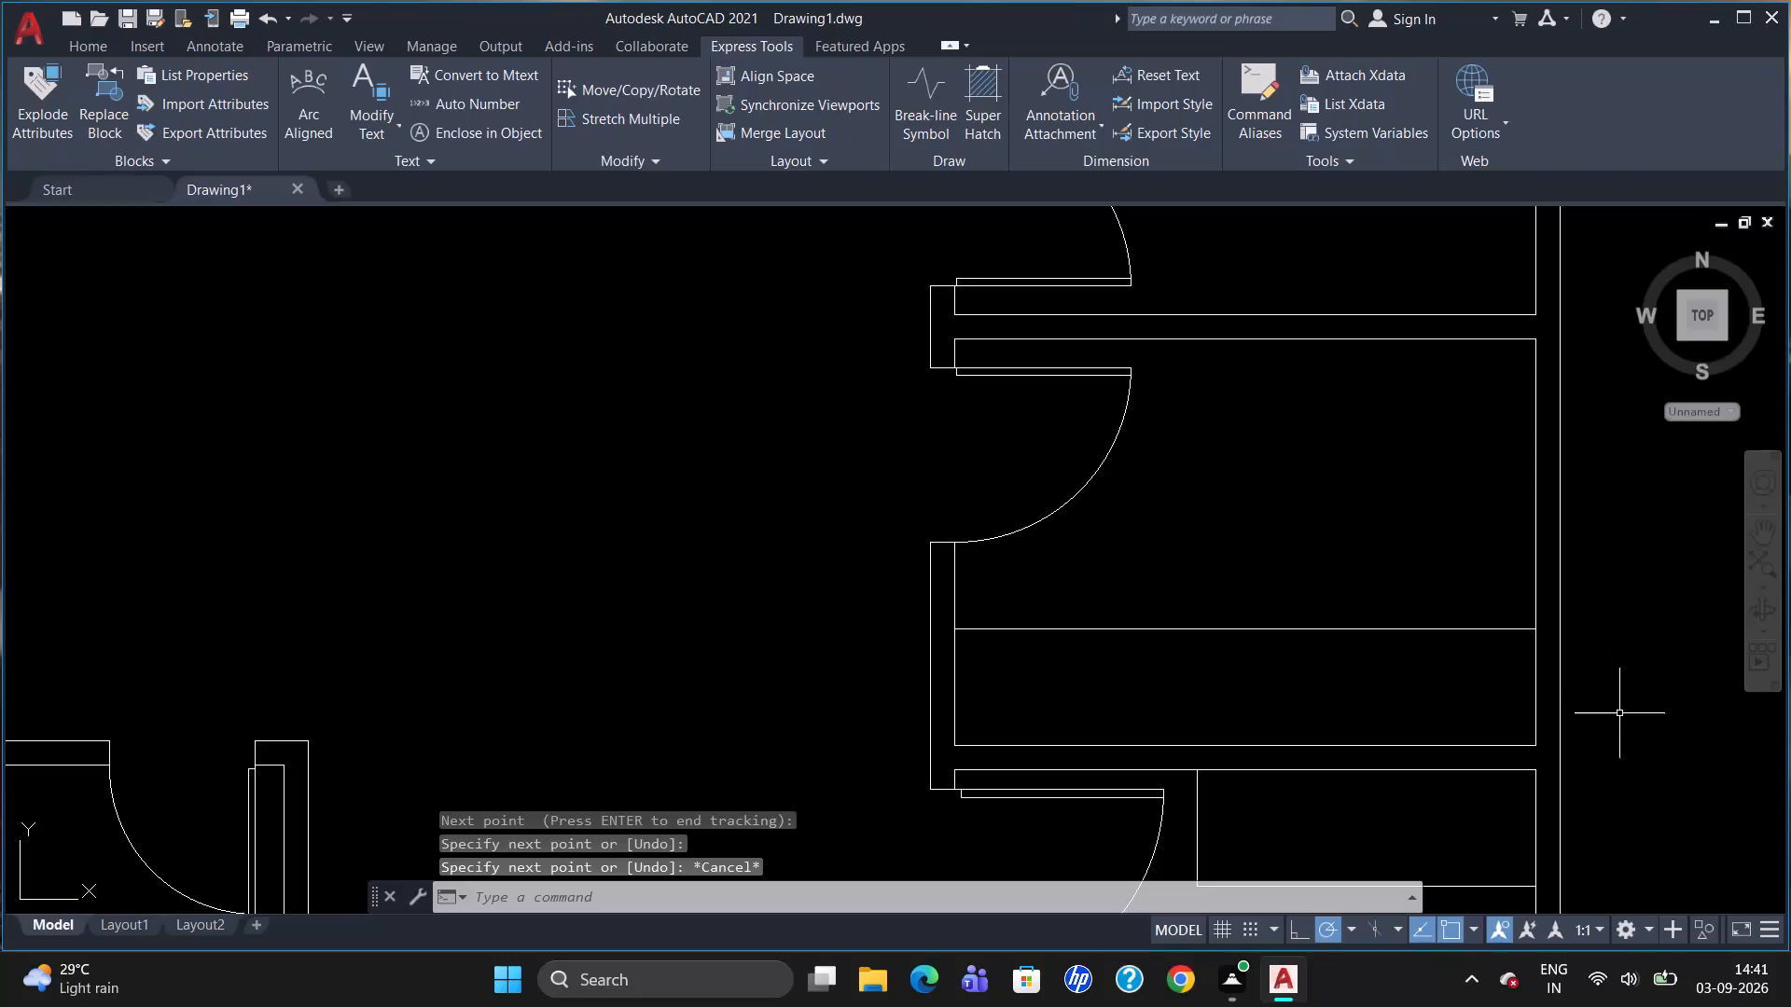
Draw a horizontal line across the upper small right-hand room from wall to wall, 2' below its top inner wall.
scroll(1358, 749, "down", 1)
scroll(1262, 366, "up", 2)
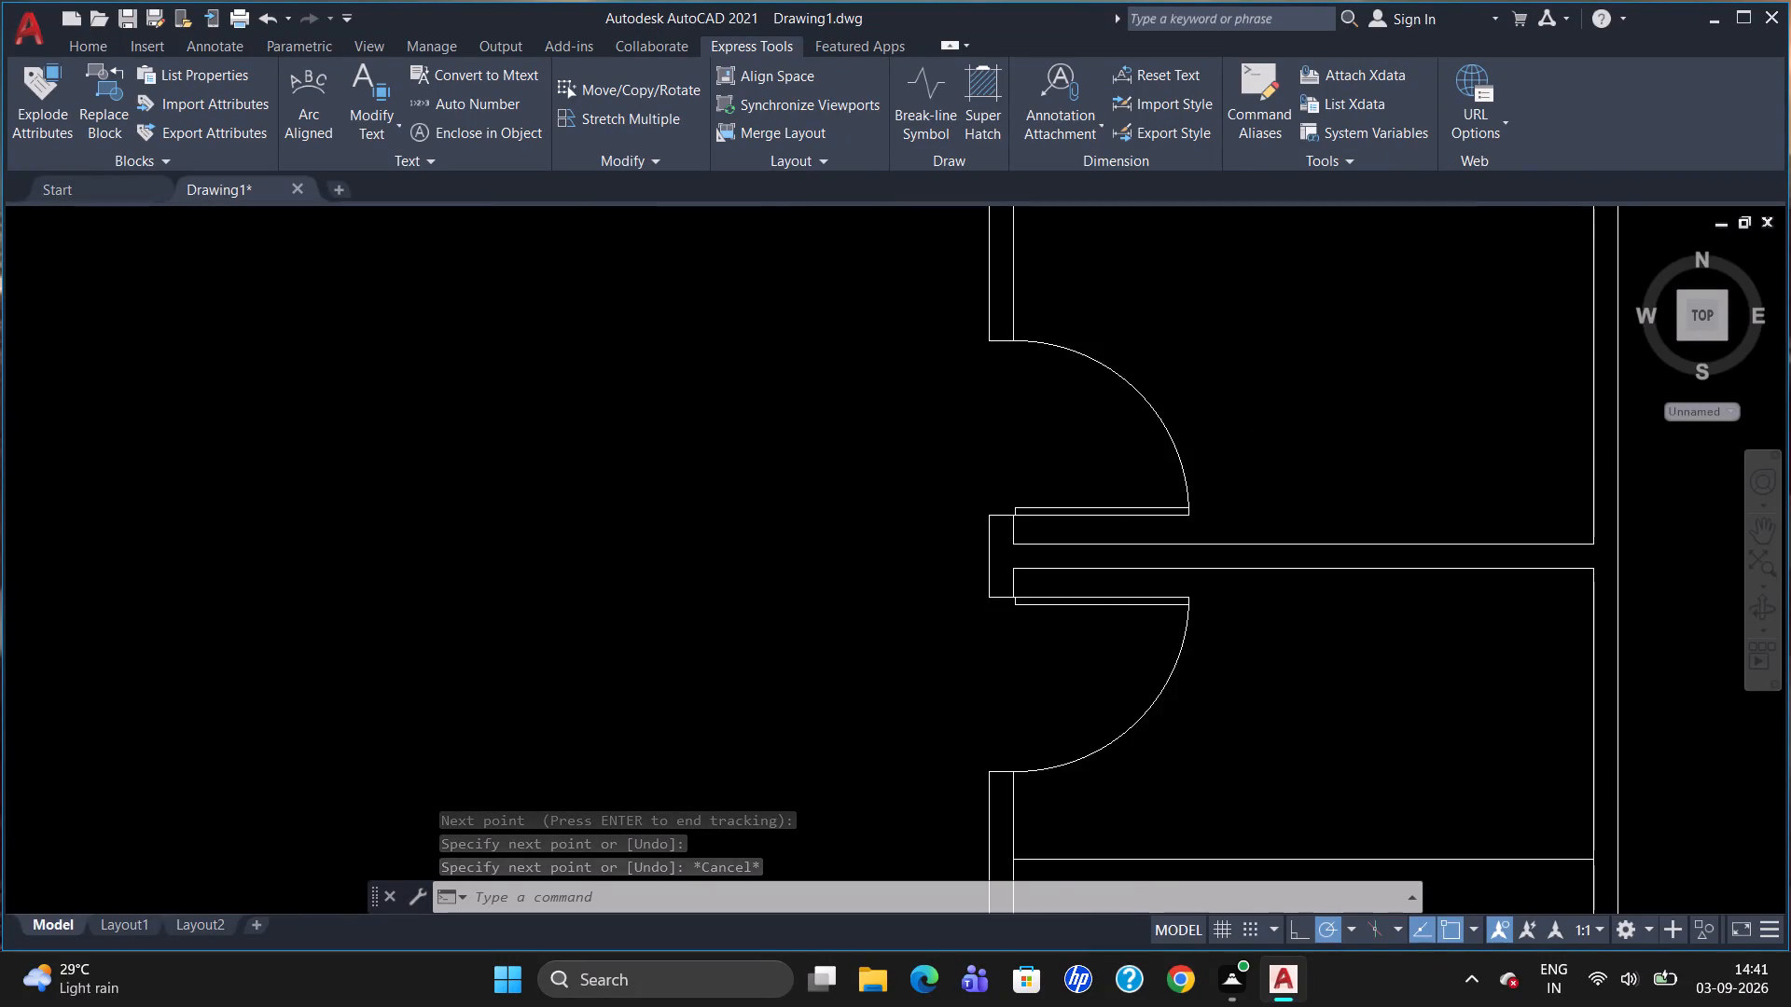
scroll(1230, 658, "down", 2)
scroll(1264, 323, "up", 1)
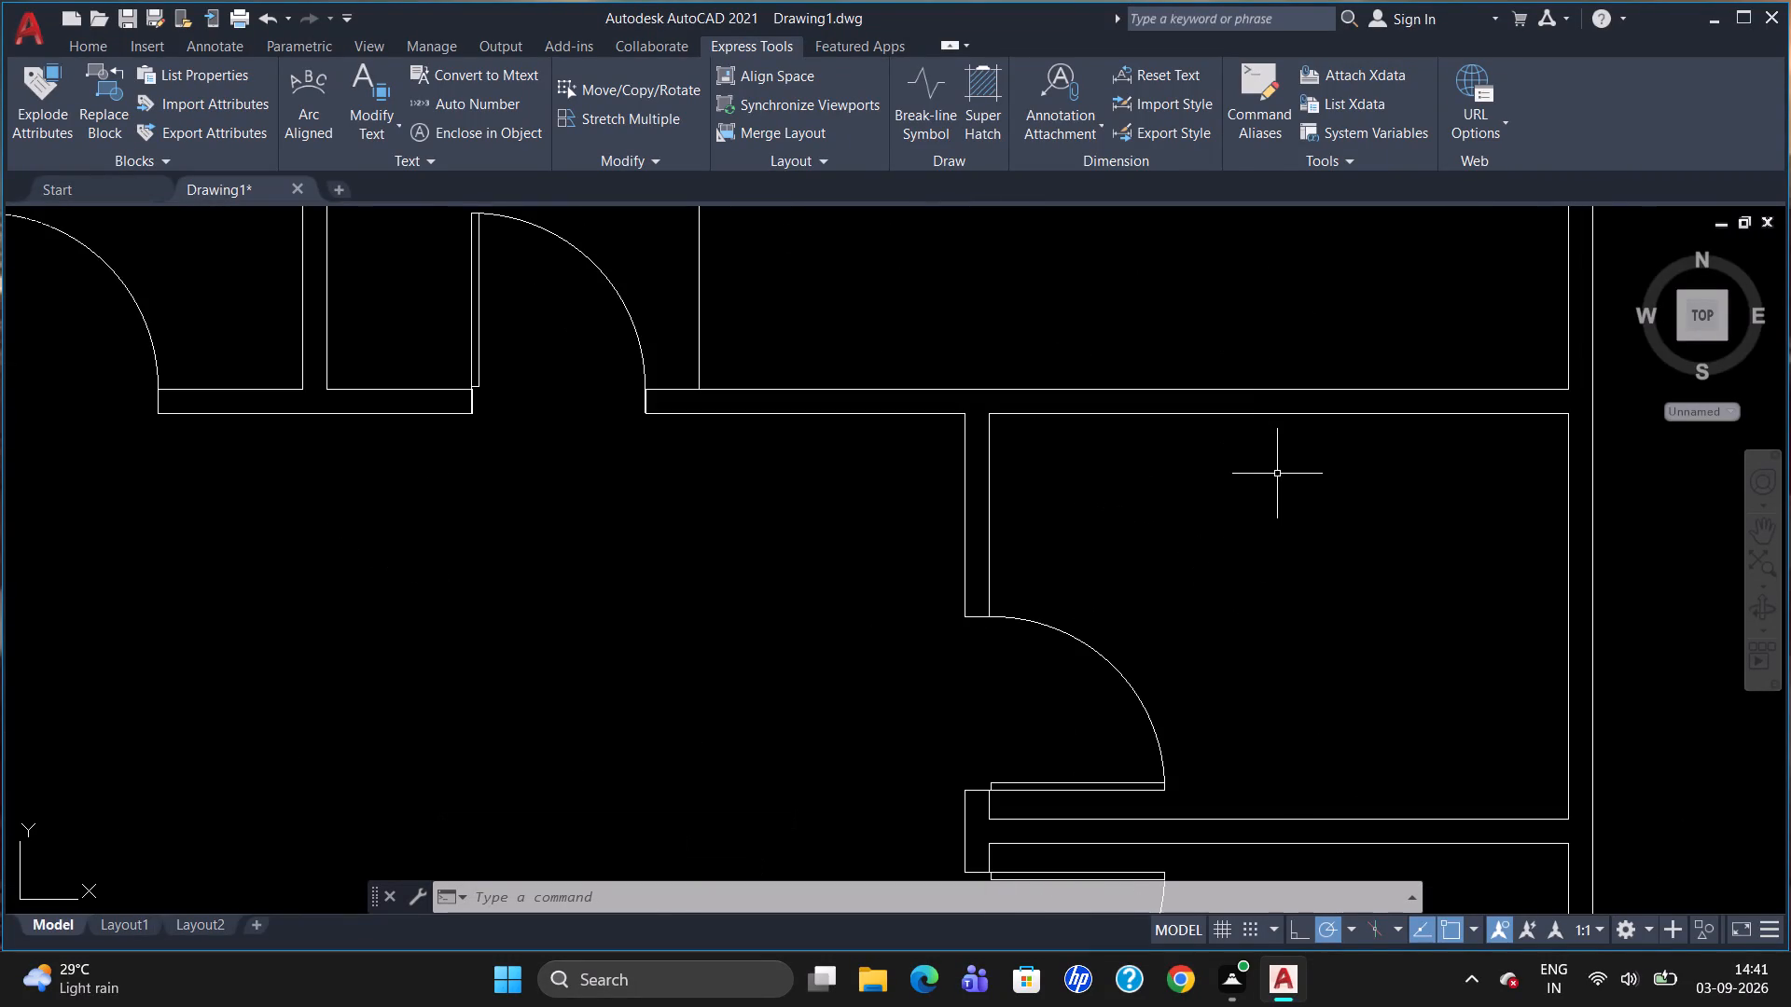
key("l")
key("Return")
type("TK")
key("Return")
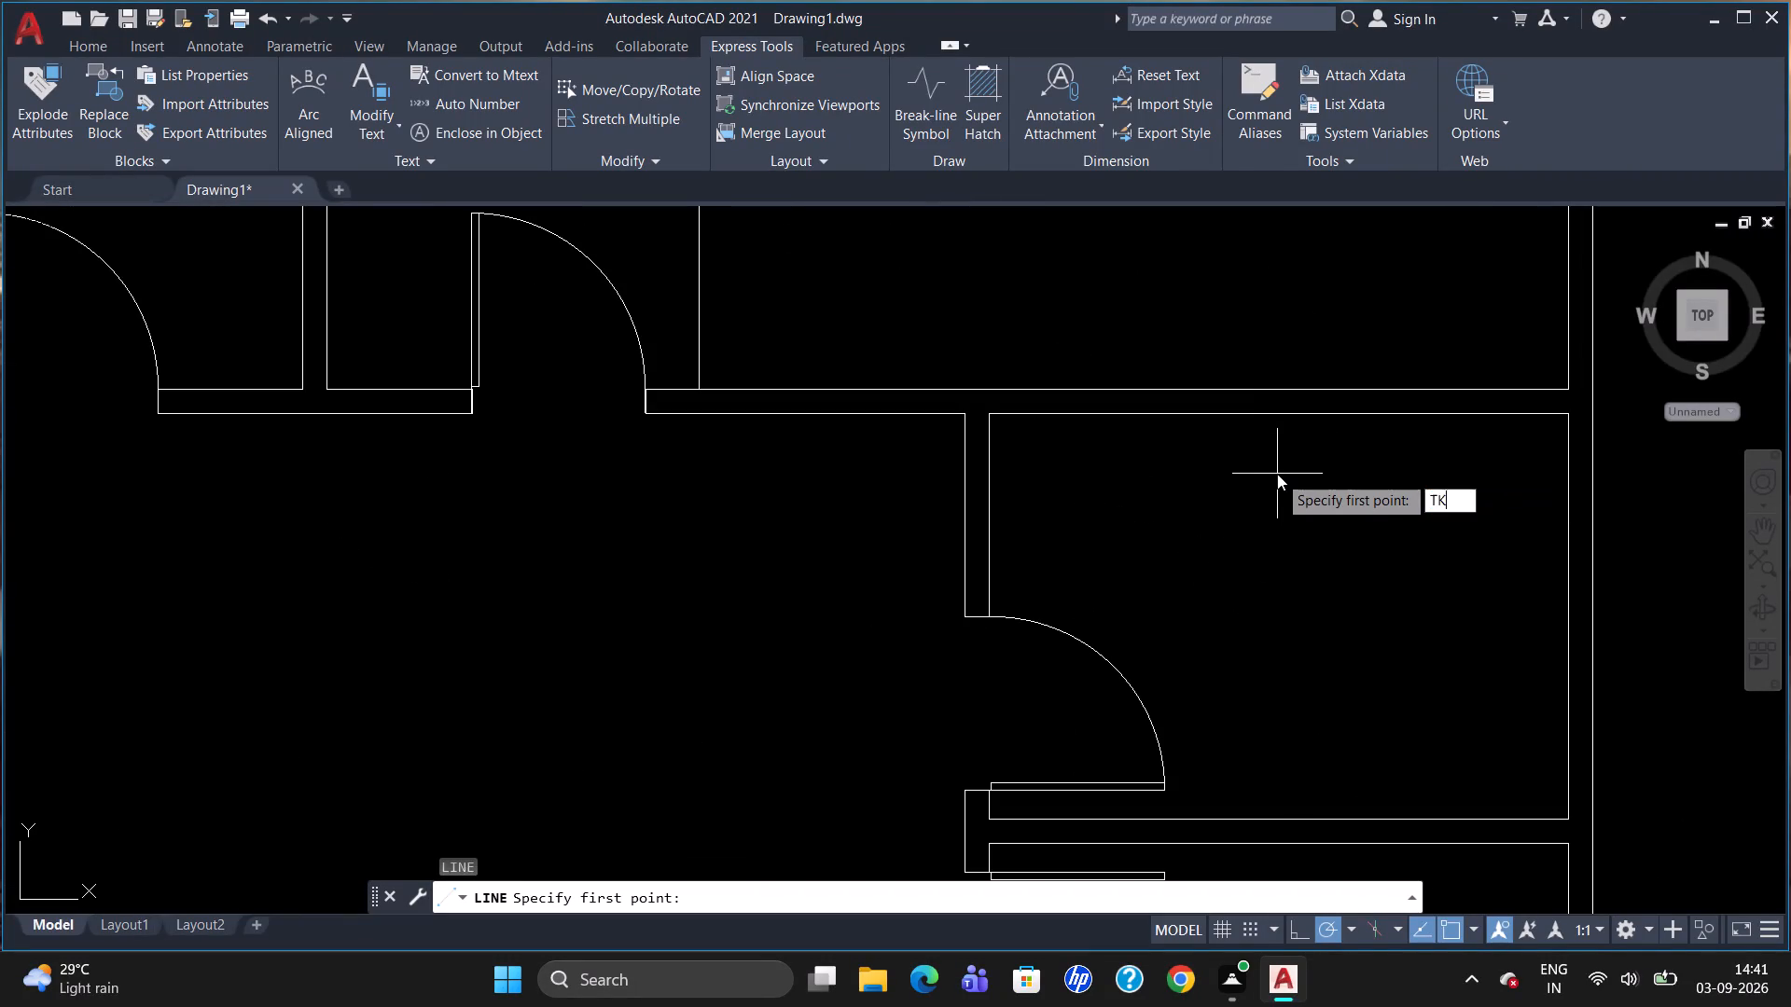
left_click(987, 407)
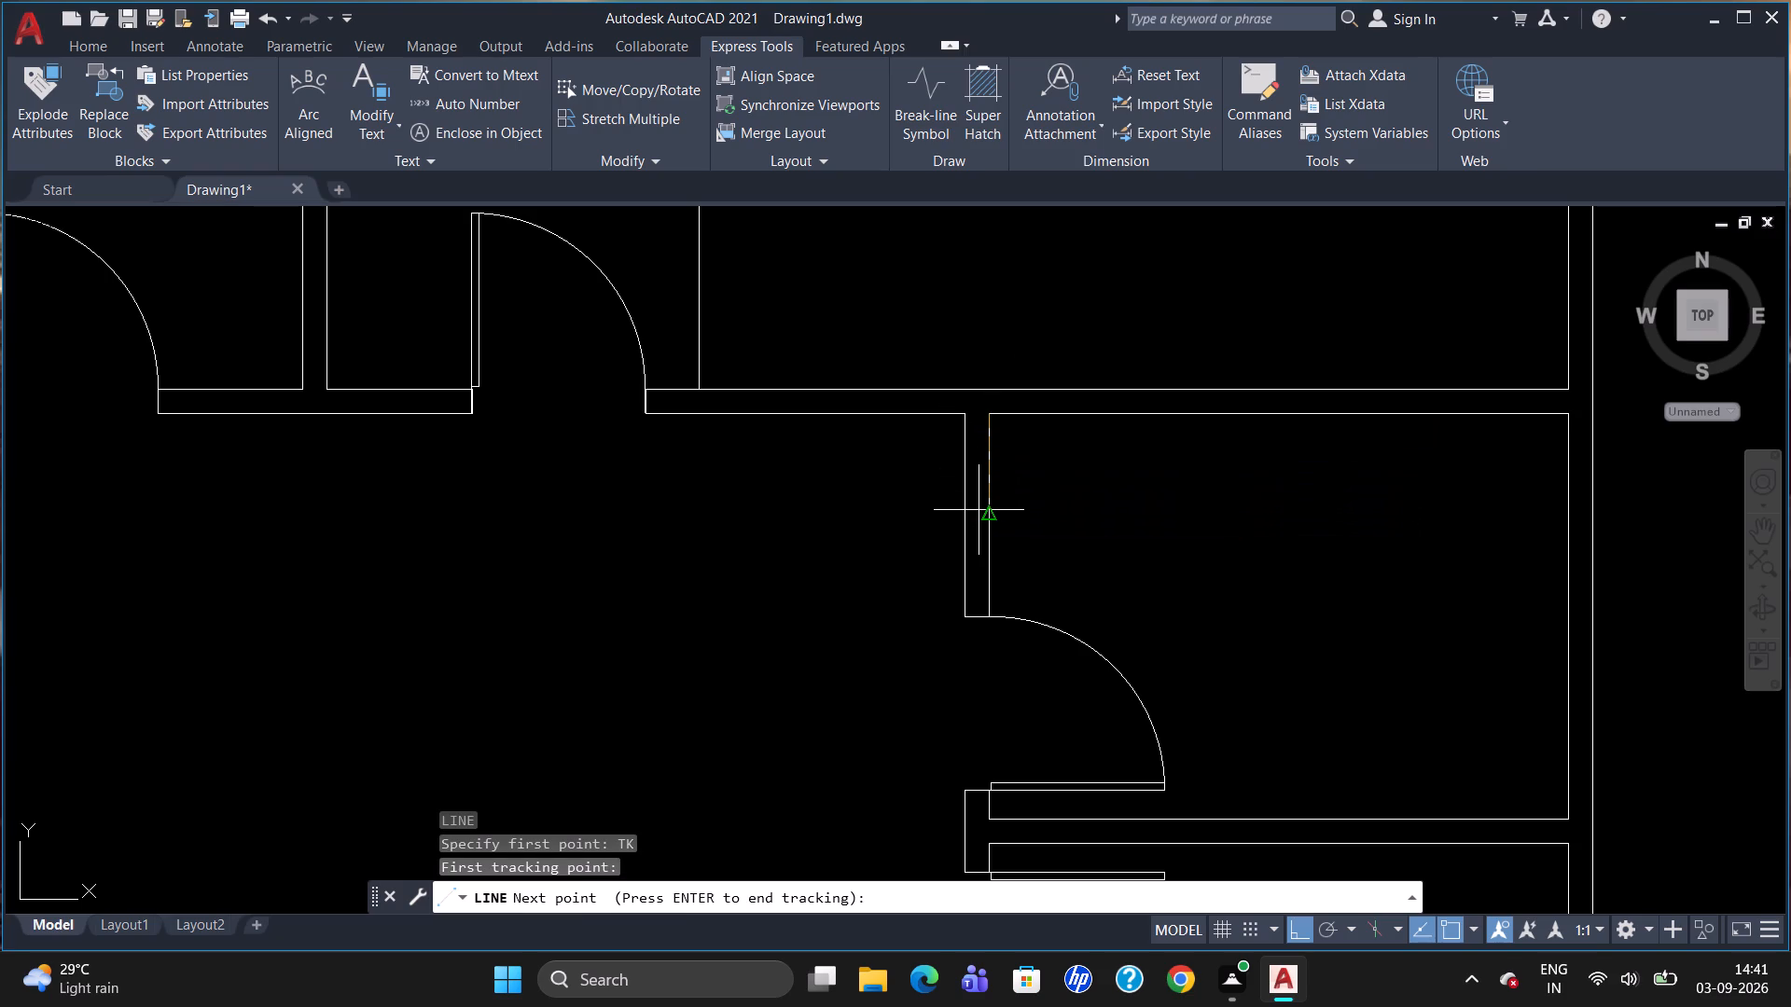
type("2'")
key("Return")
key("Return")
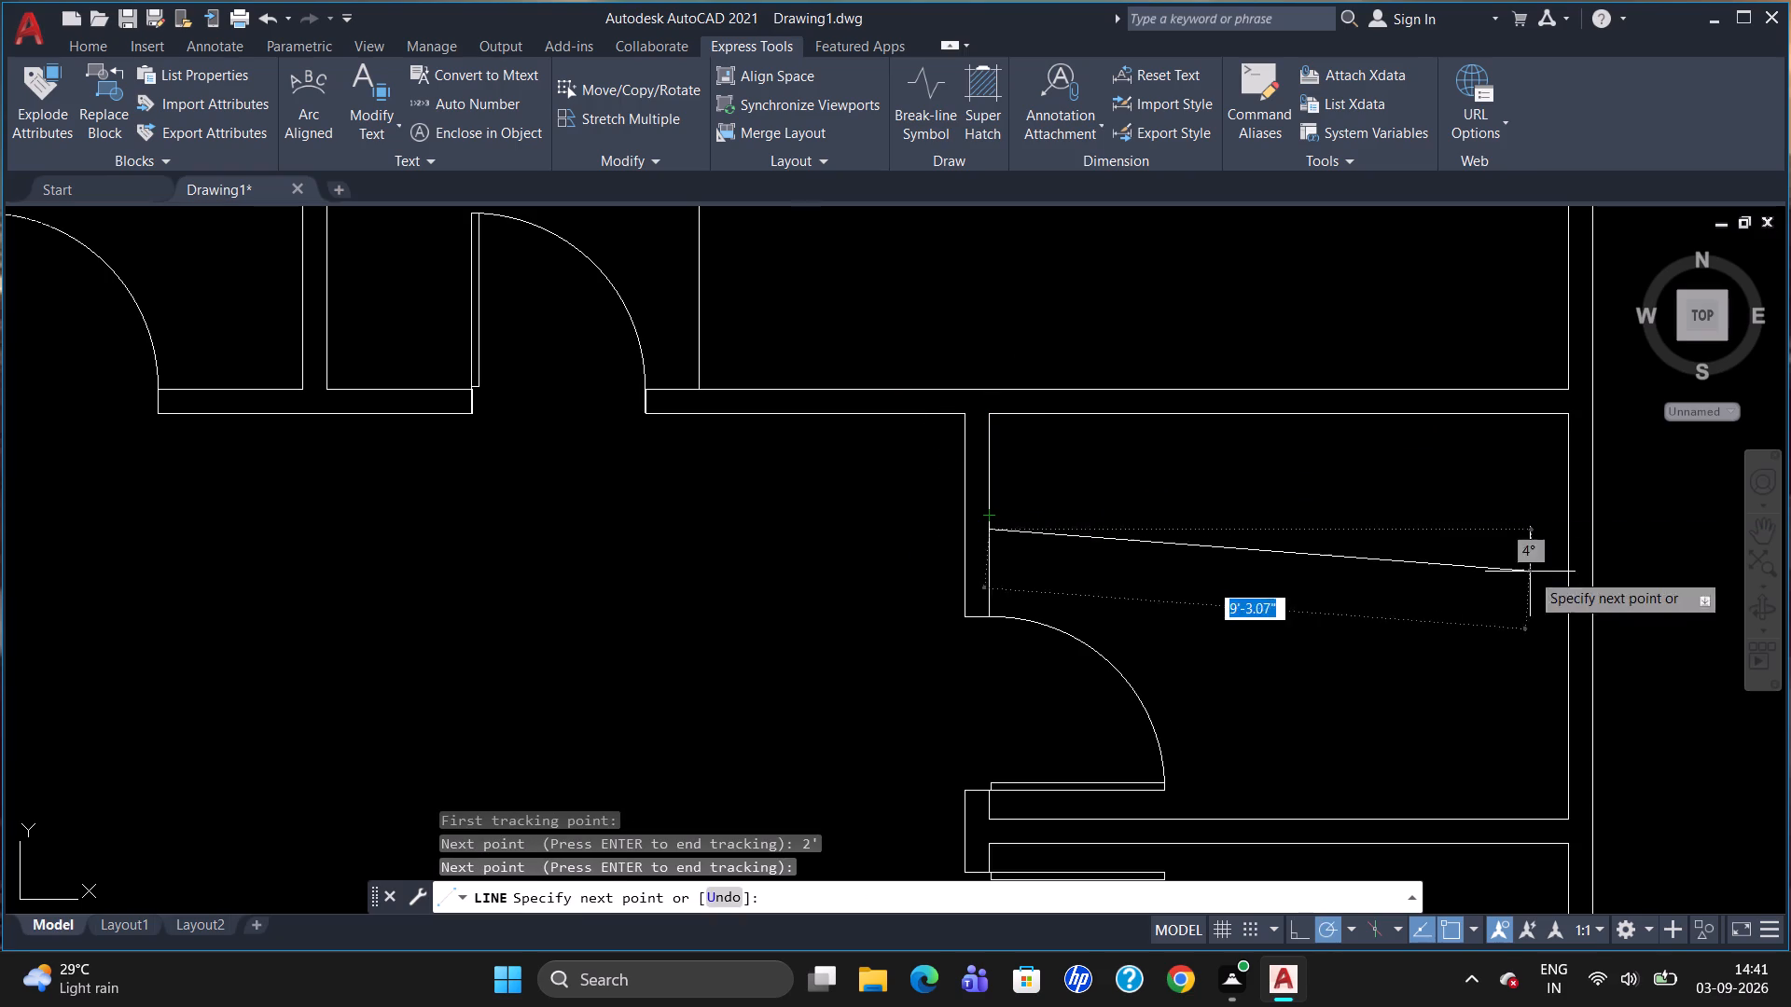
left_click(1573, 524)
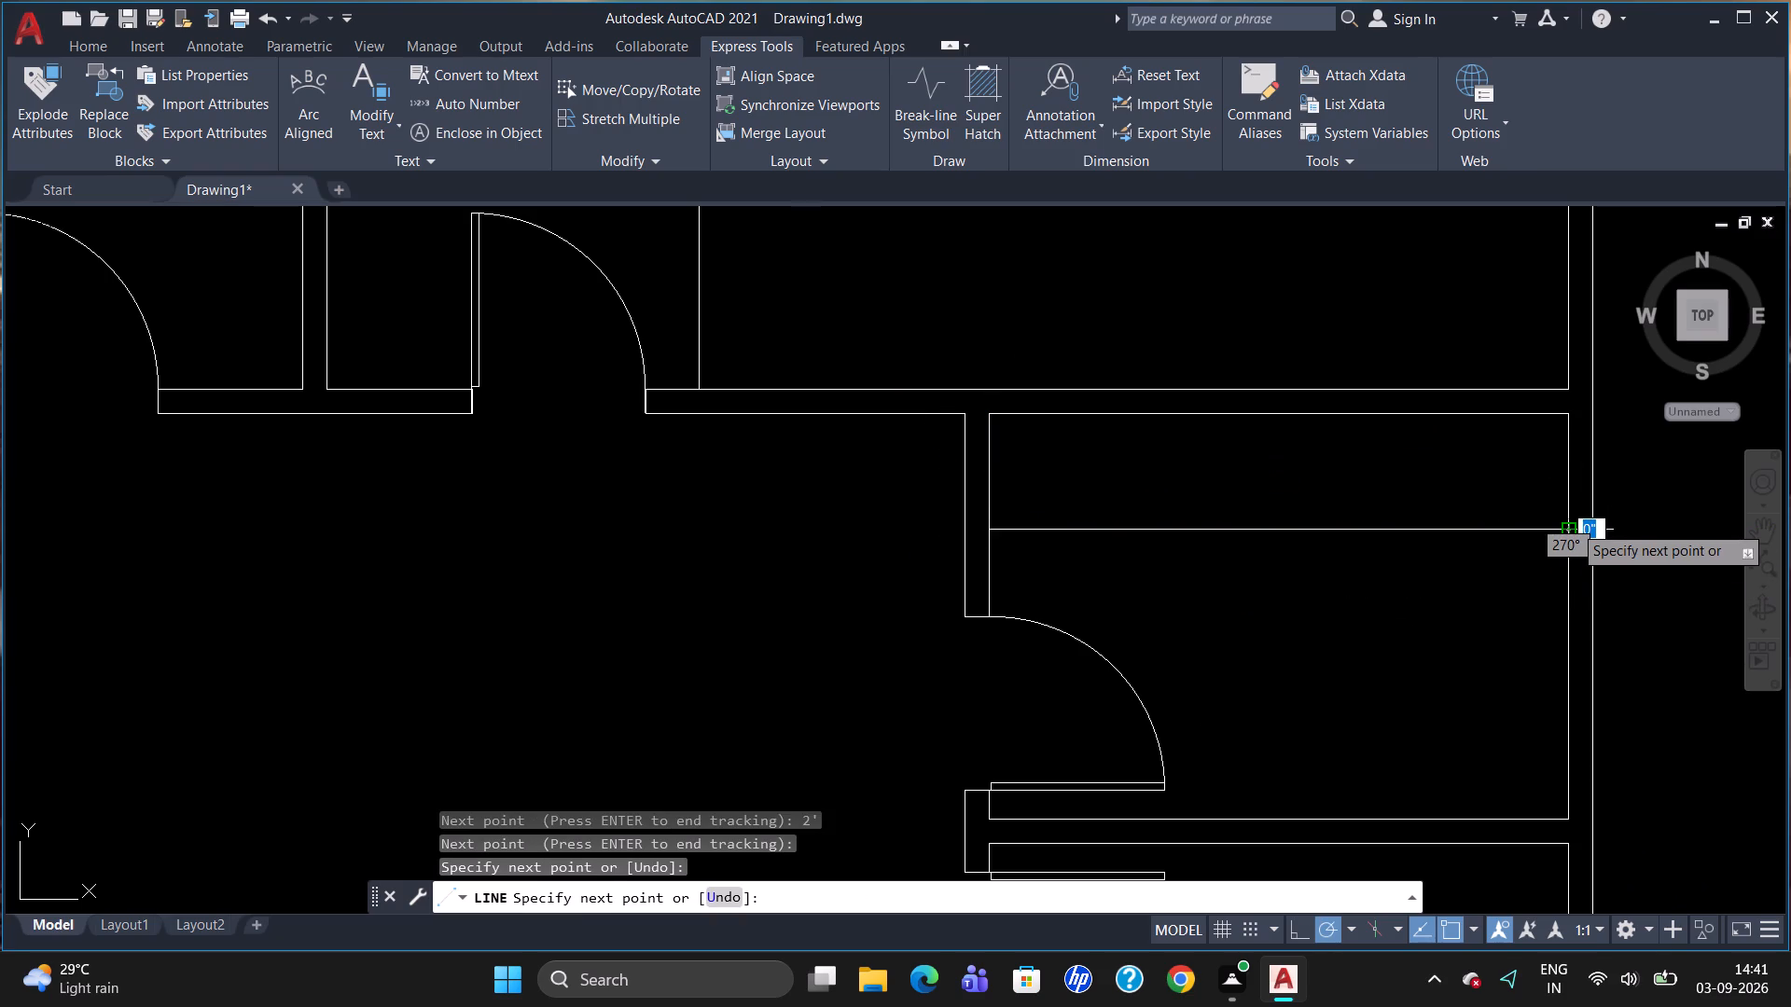
key("Escape")
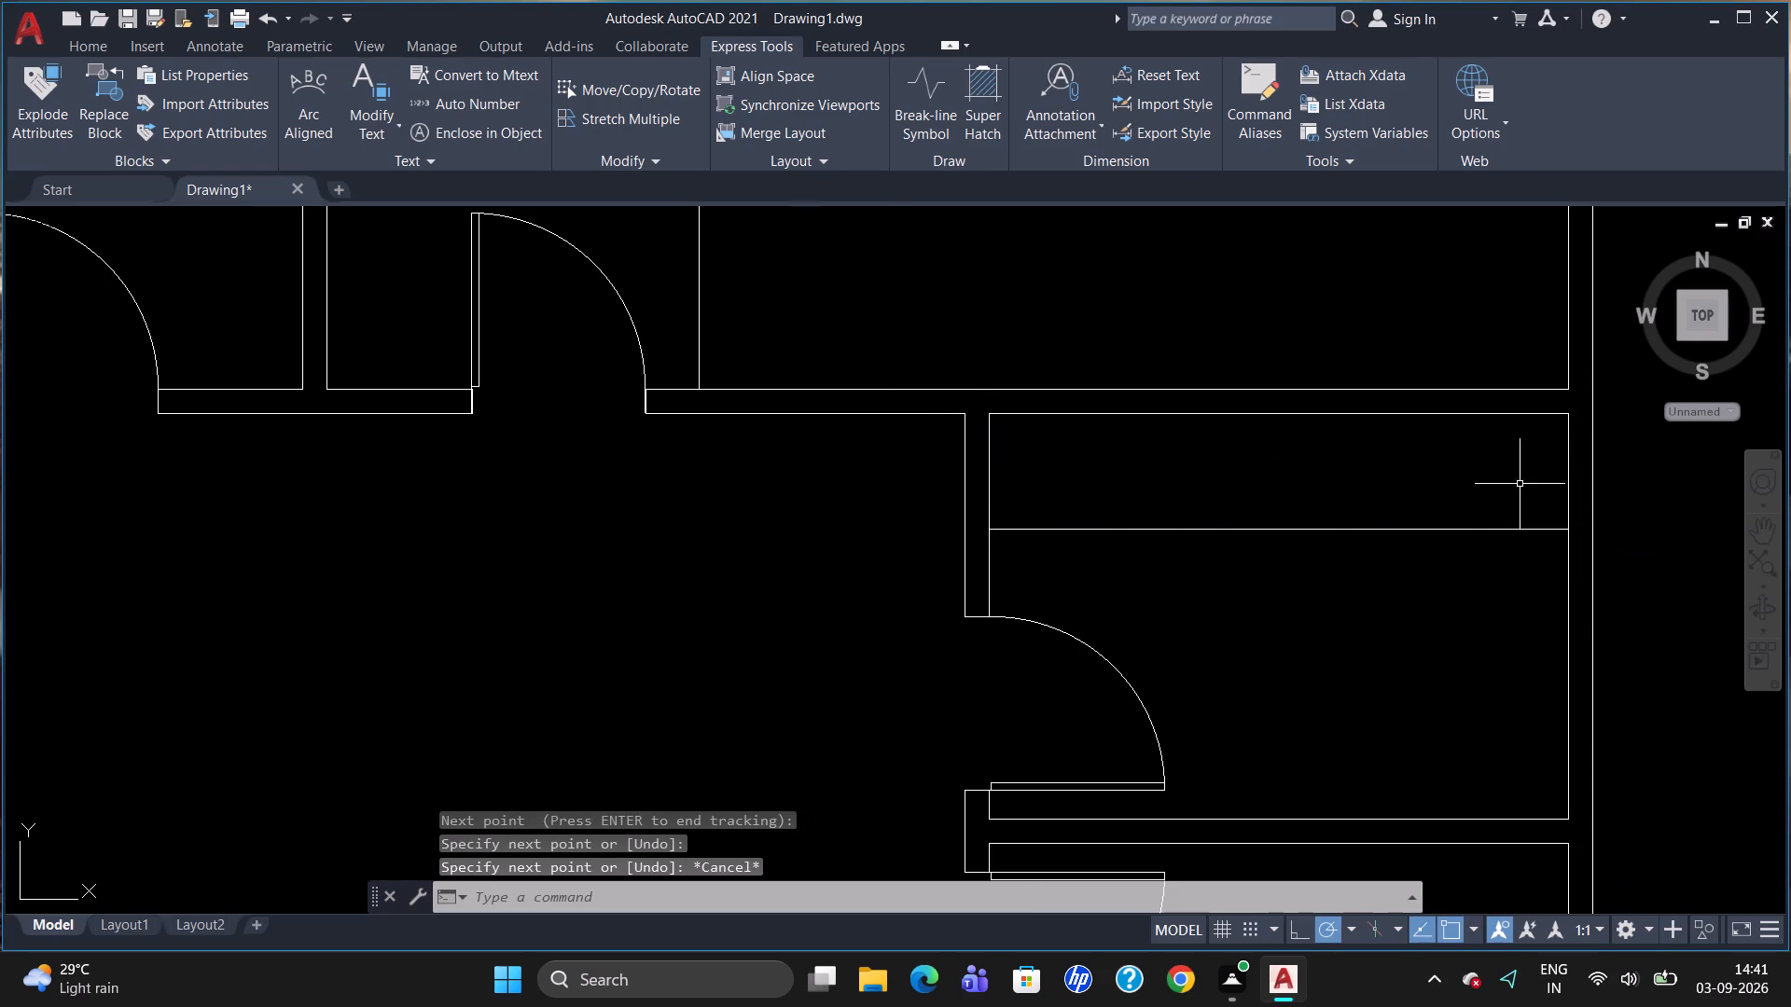
Draw a rectangle 54" wide and 9" high in the empty space left of the floor plan.
scroll(1484, 483, "down", 2)
scroll(1282, 435, "down", 1)
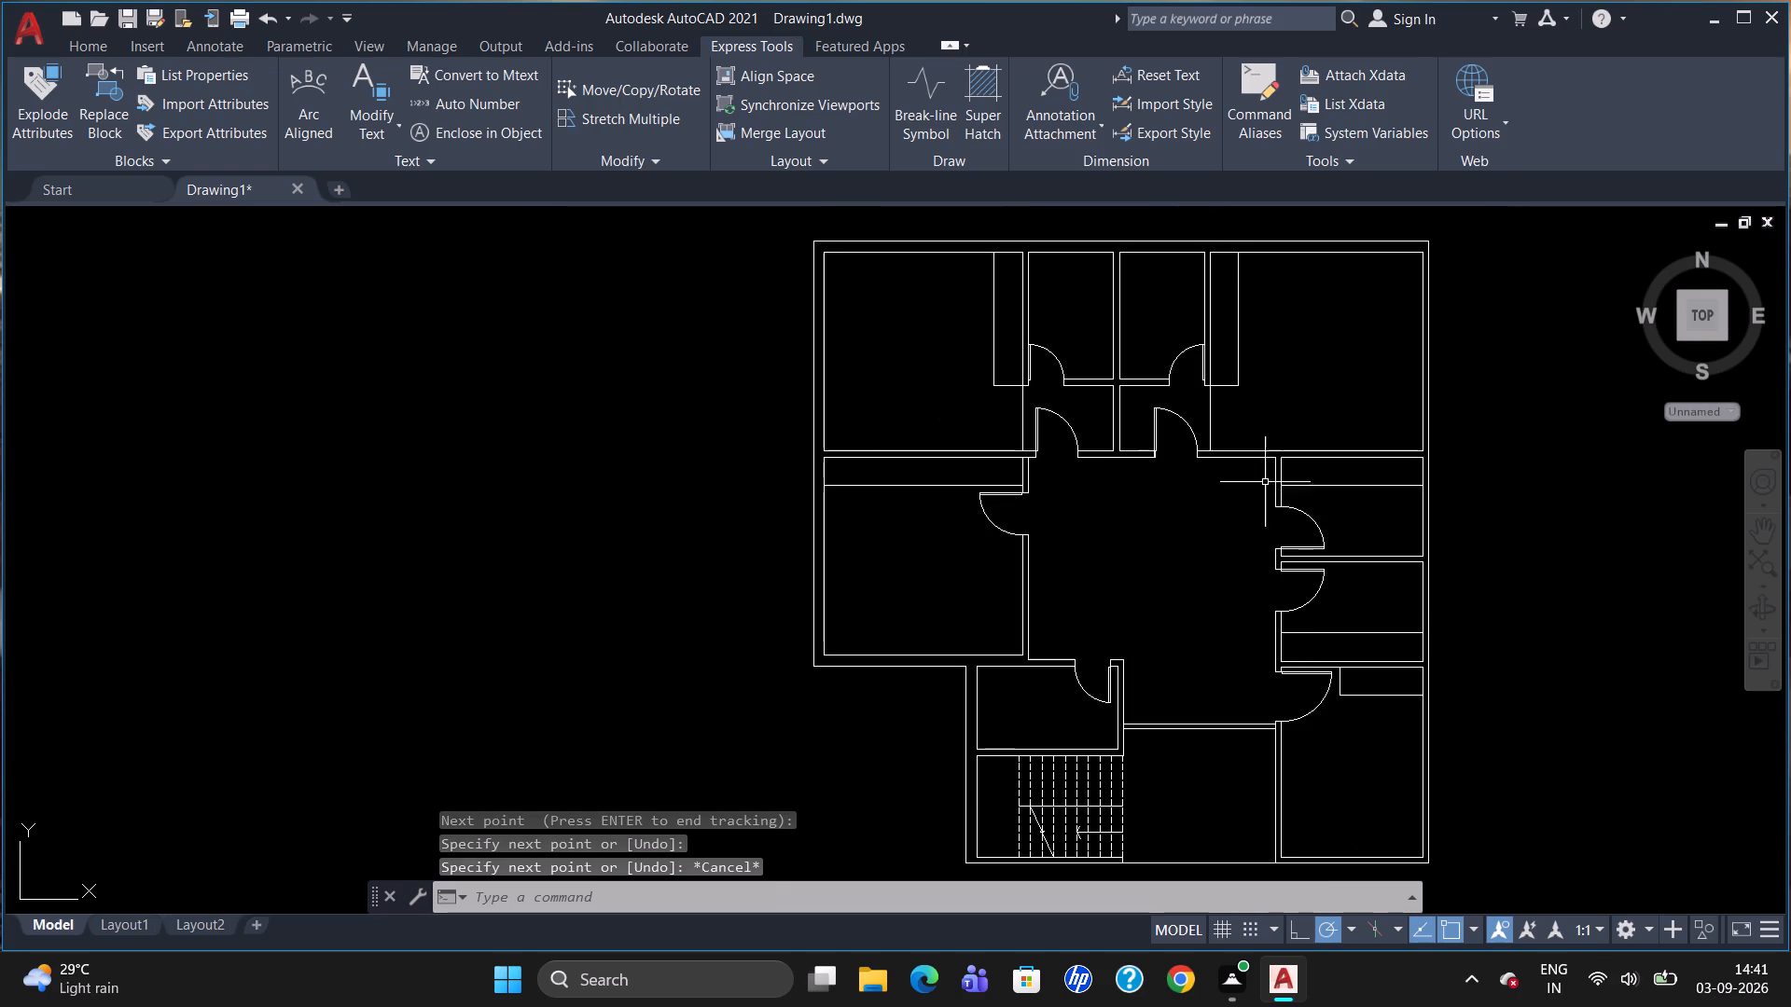
scroll(1298, 499, "down", 1)
scroll(1225, 661, "up", 1)
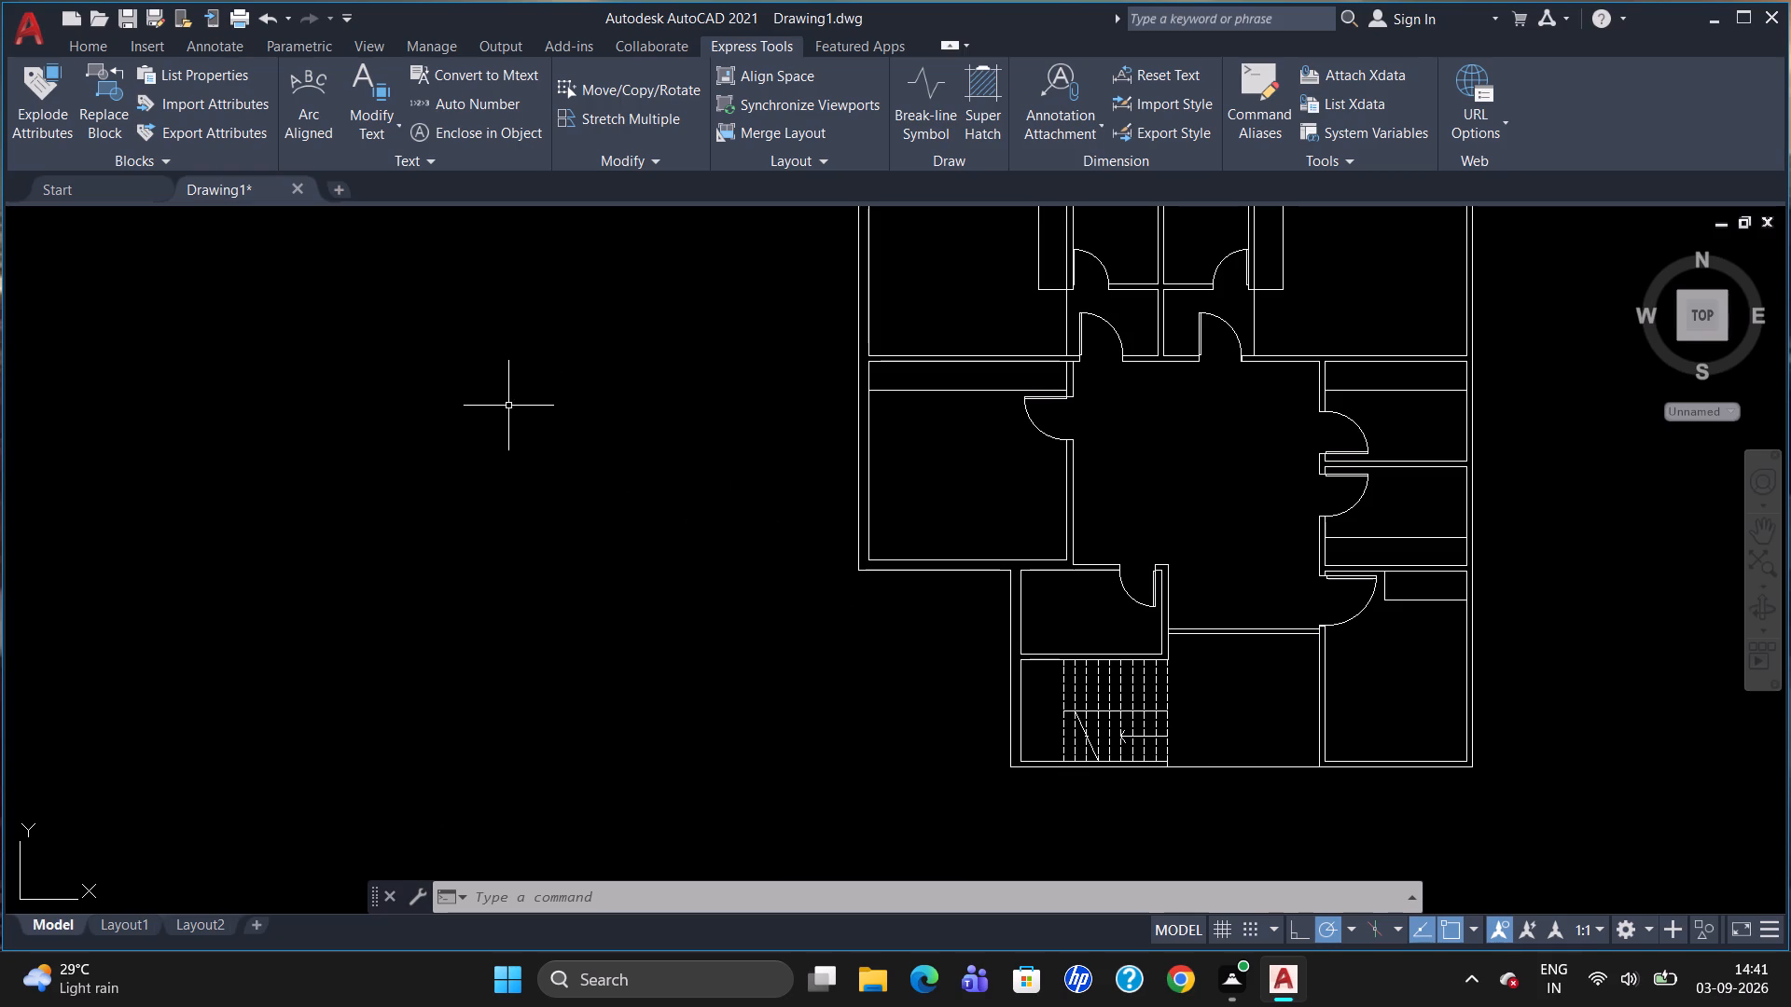
type("REC")
key("Return")
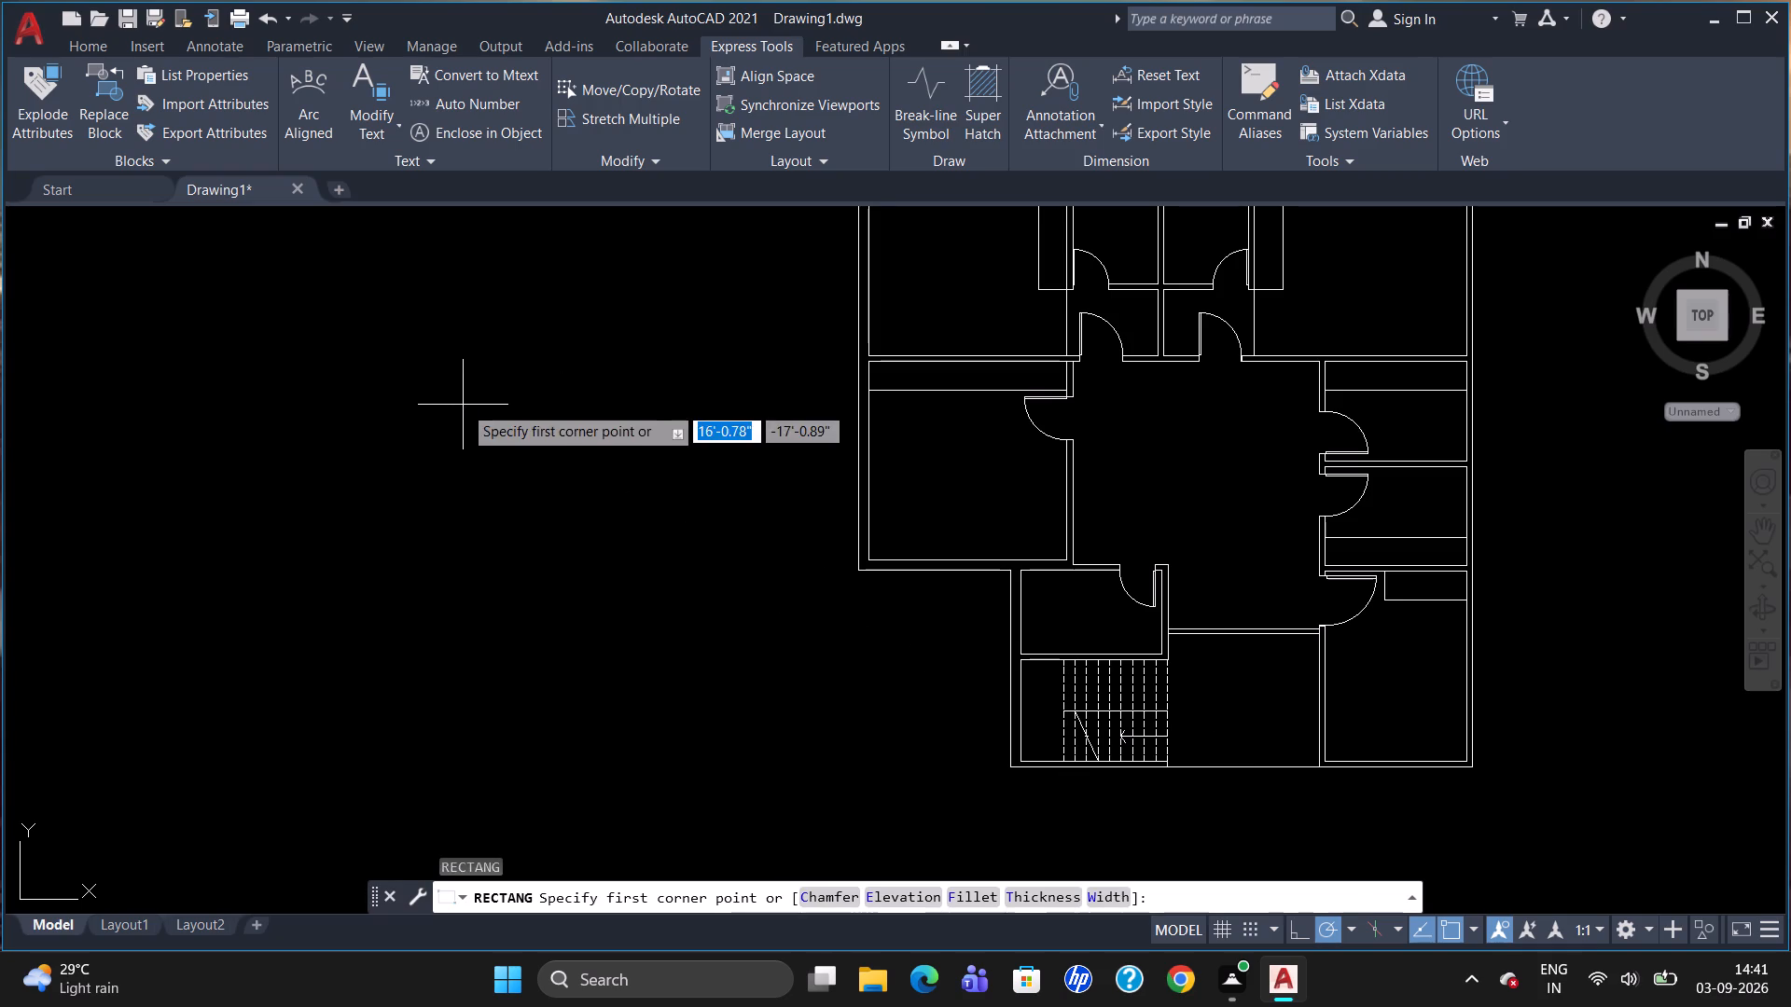
left_click(306, 419)
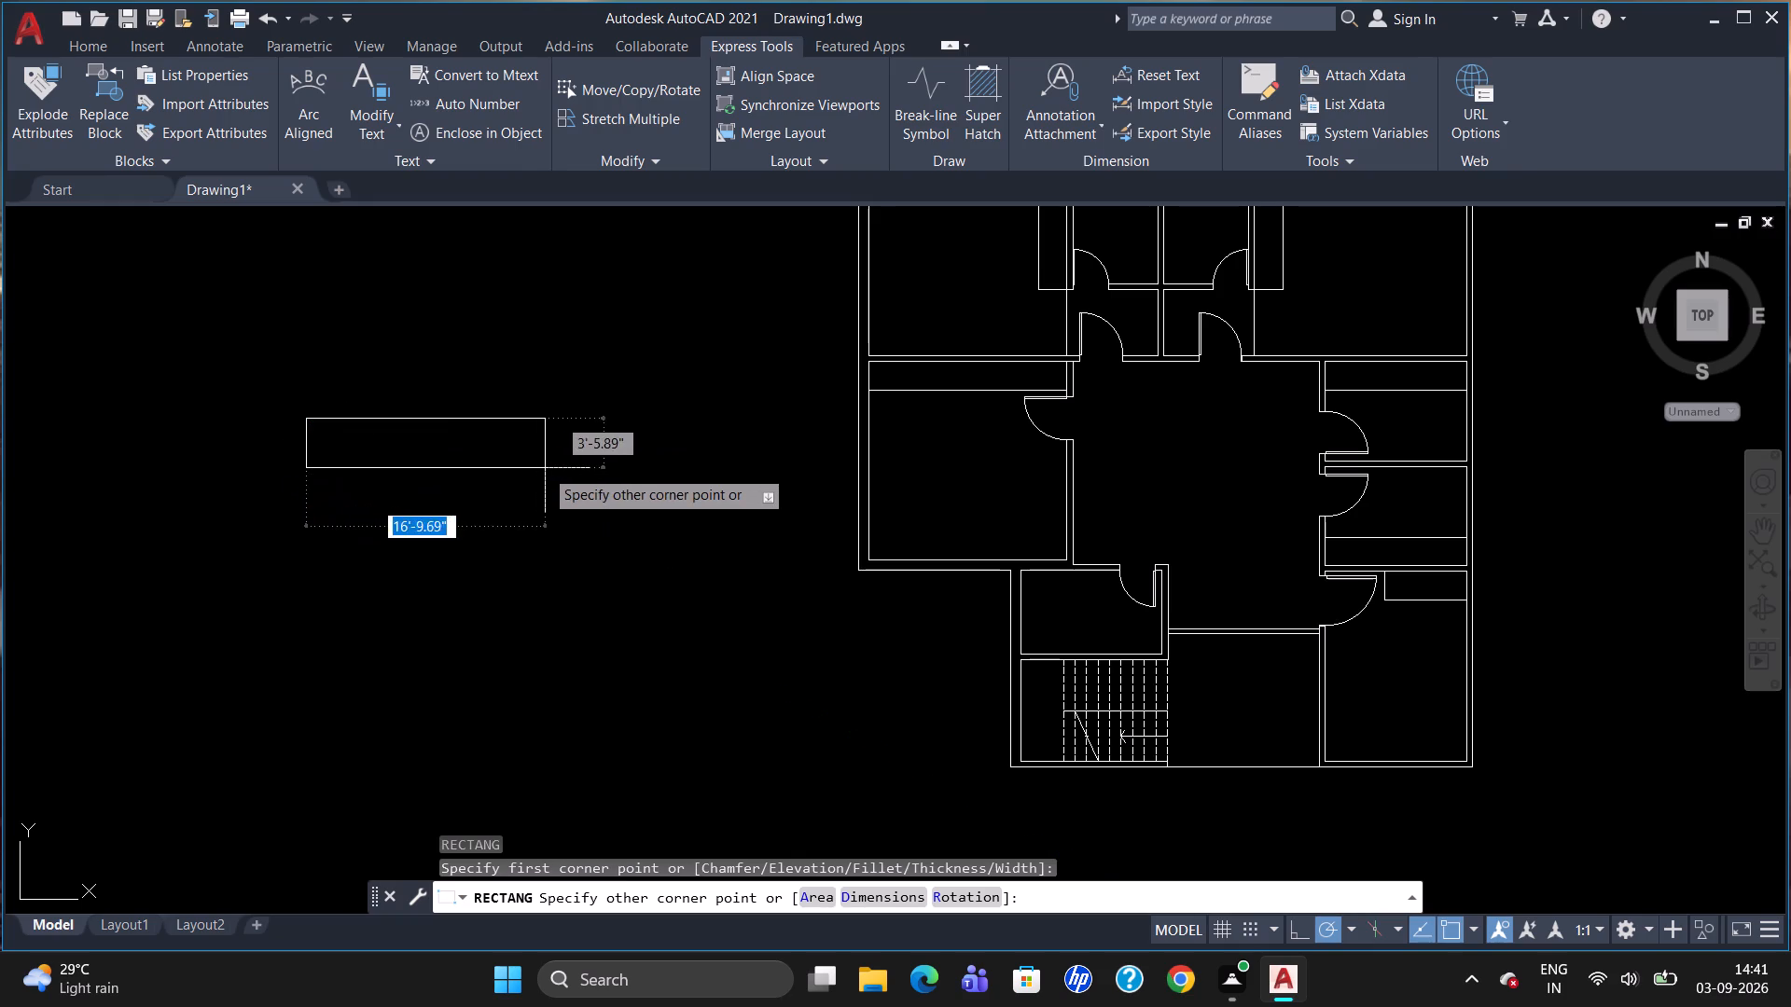
type("54\"")
key("Tab")
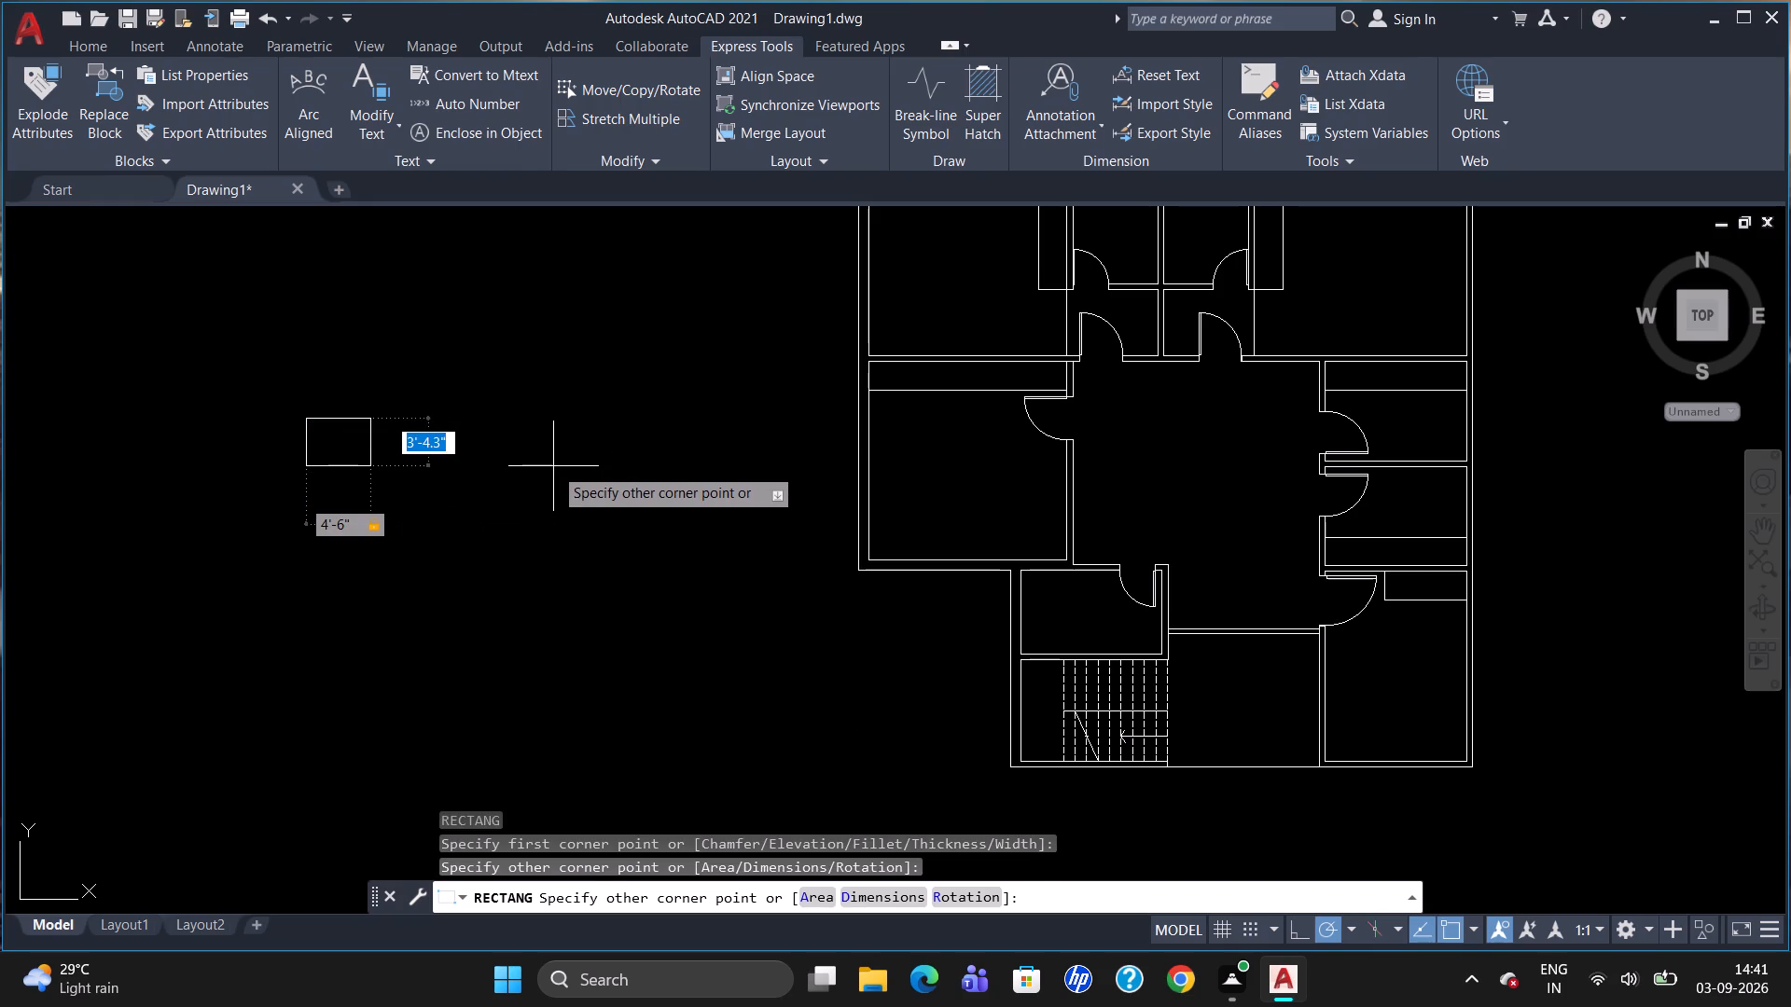
type("9\"")
key("Return")
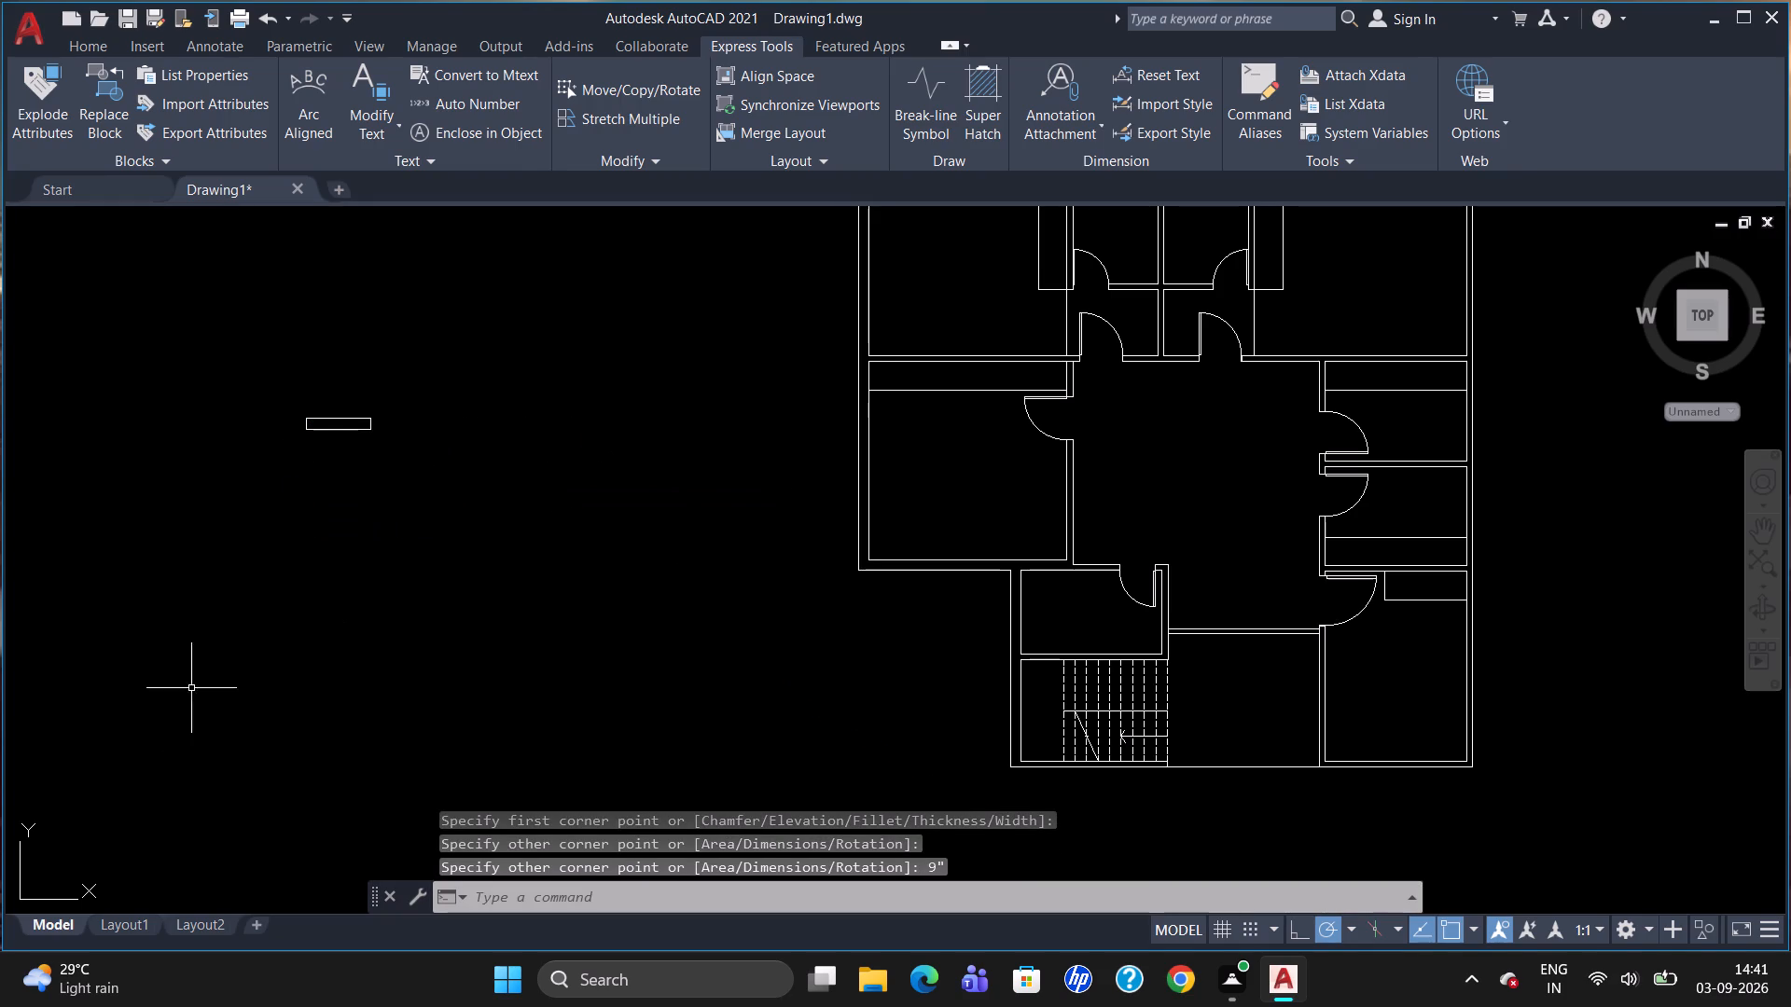
Draw a horizontal centre line through the new rectangle, between the midpoints of its two short sides.
scroll(265, 439, "up", 1)
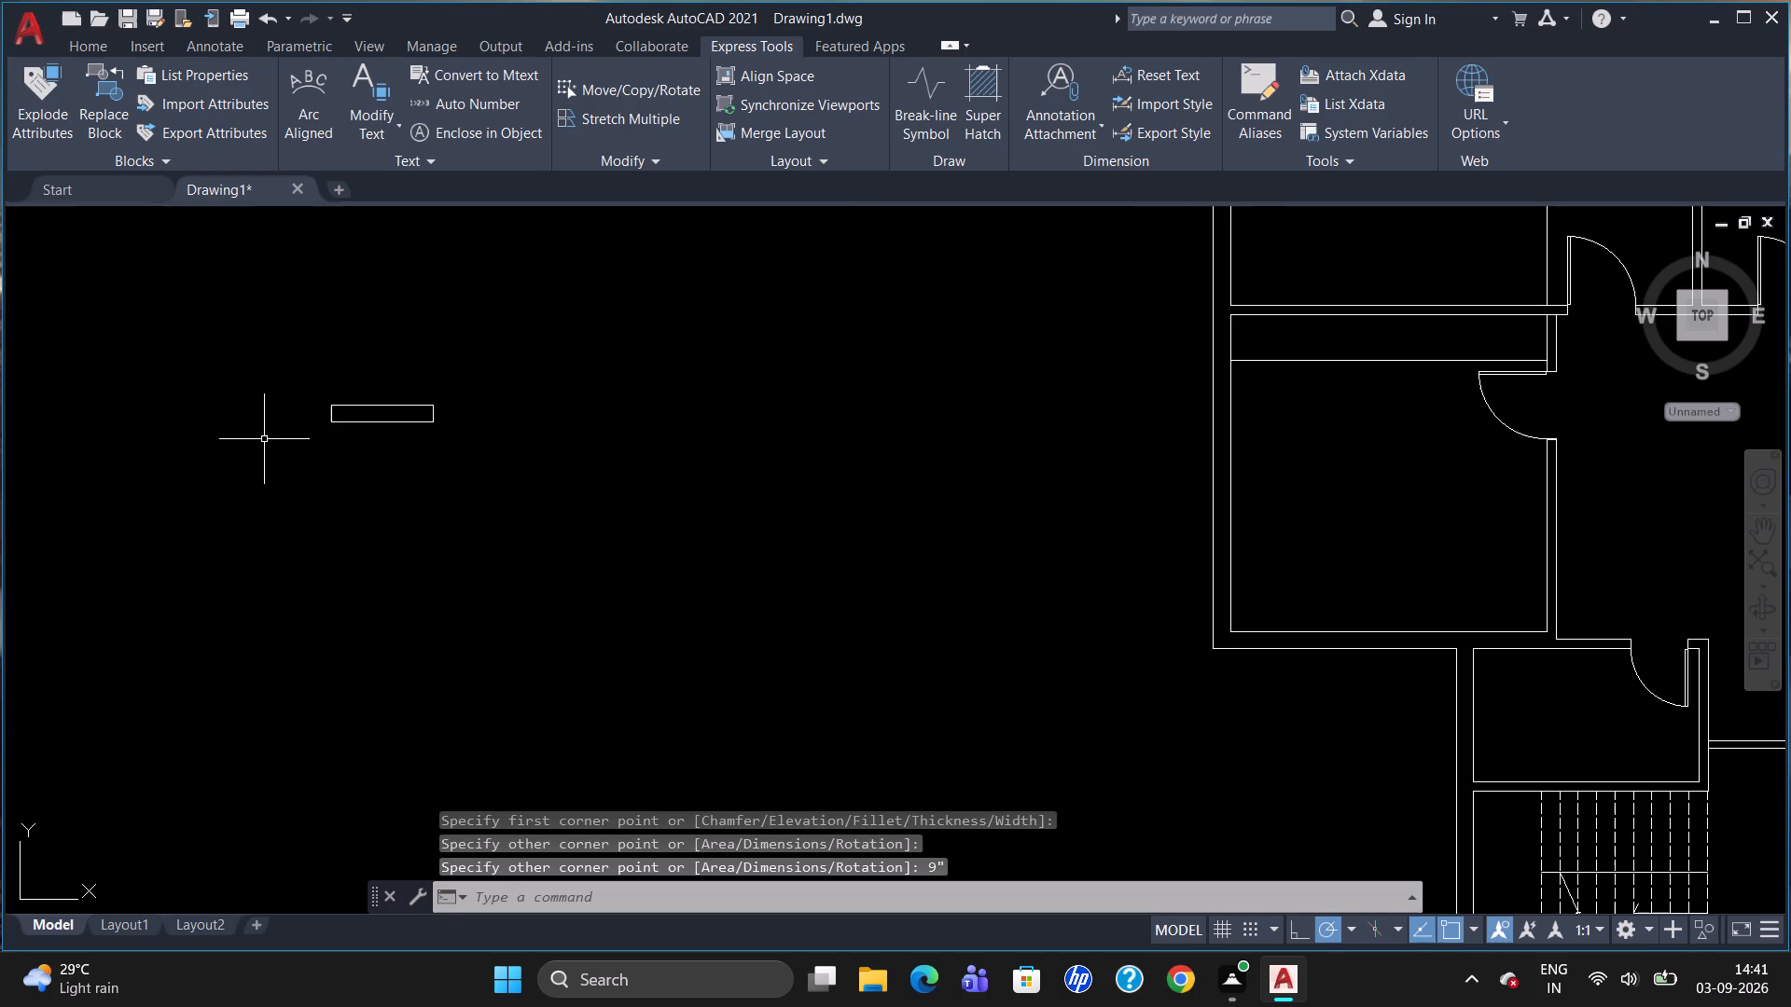
key("l")
key("Return")
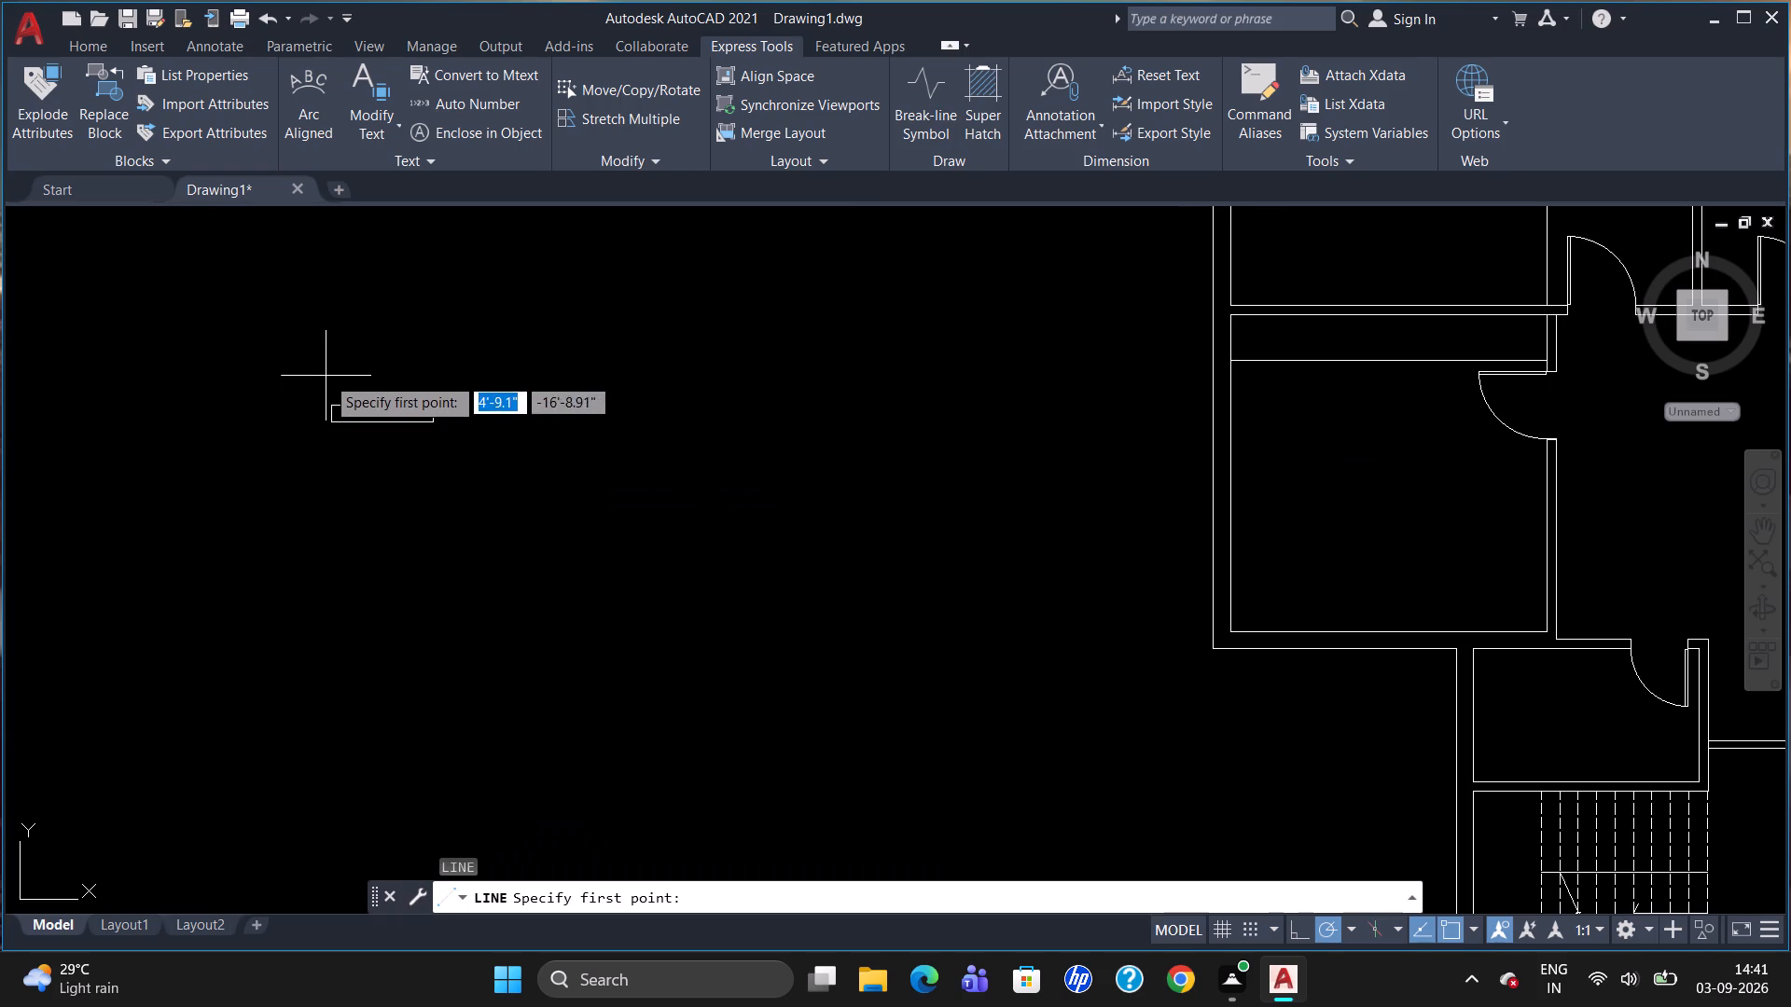
scroll(330, 401, "up", 3)
left_click(326, 457)
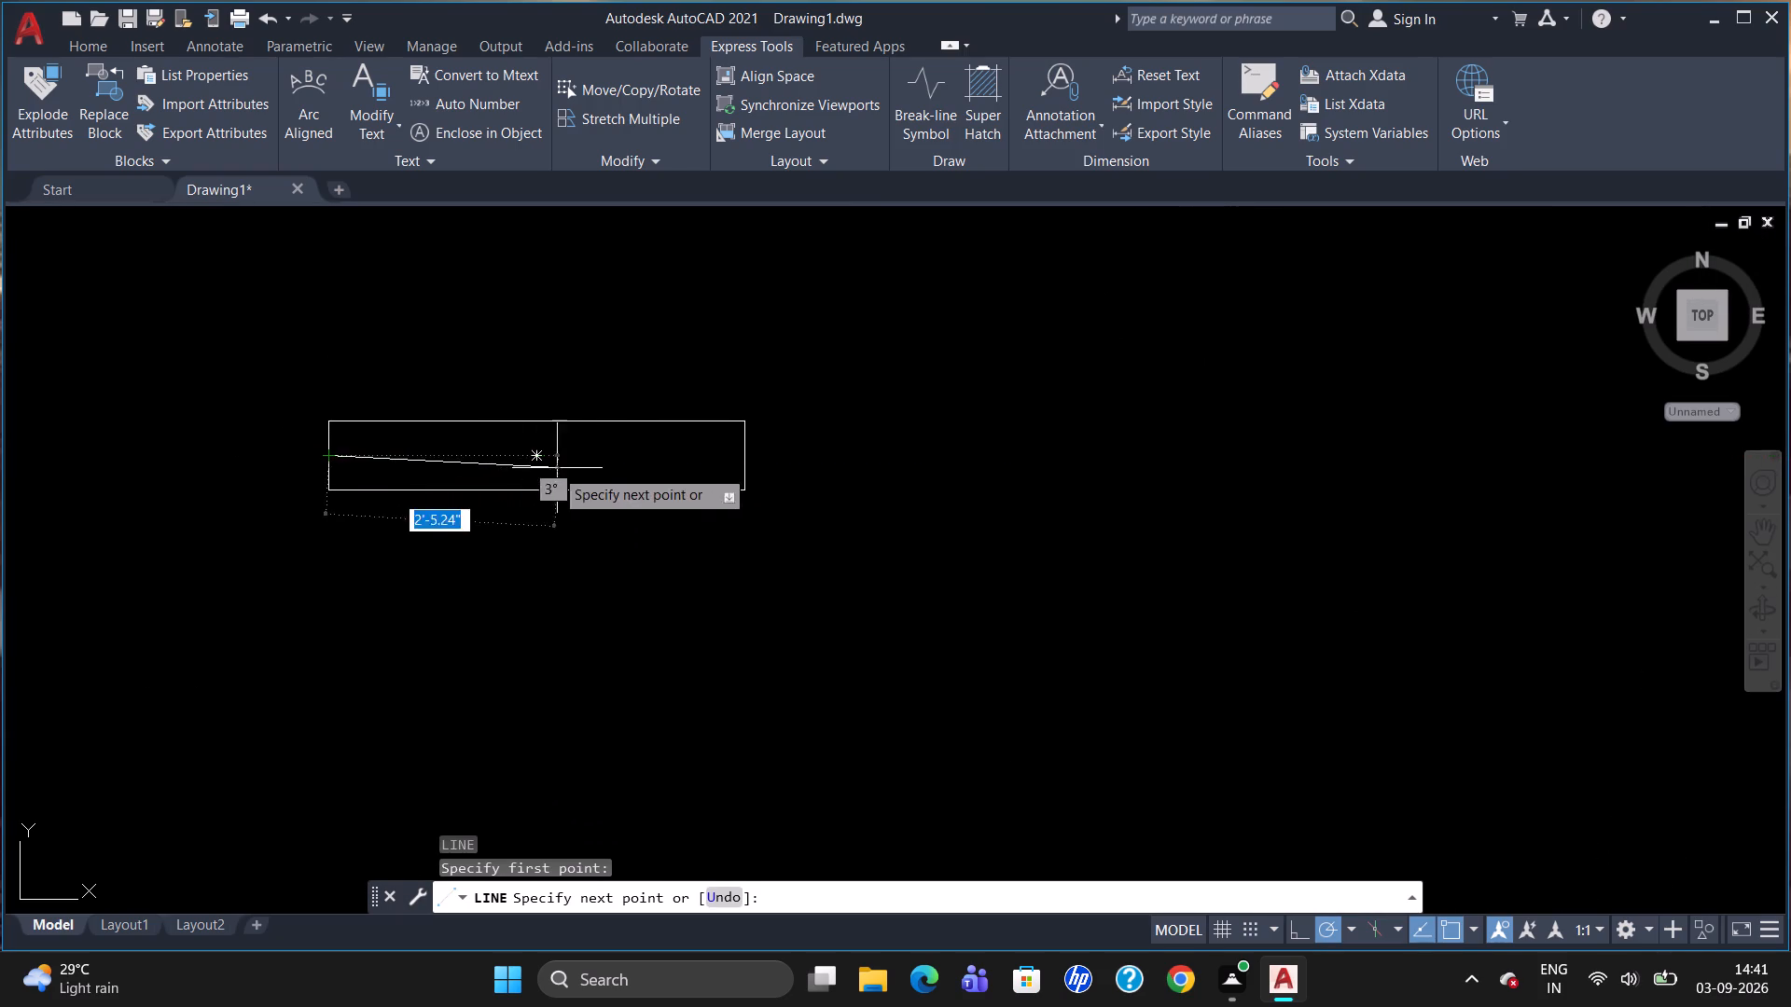
left_click(750, 457)
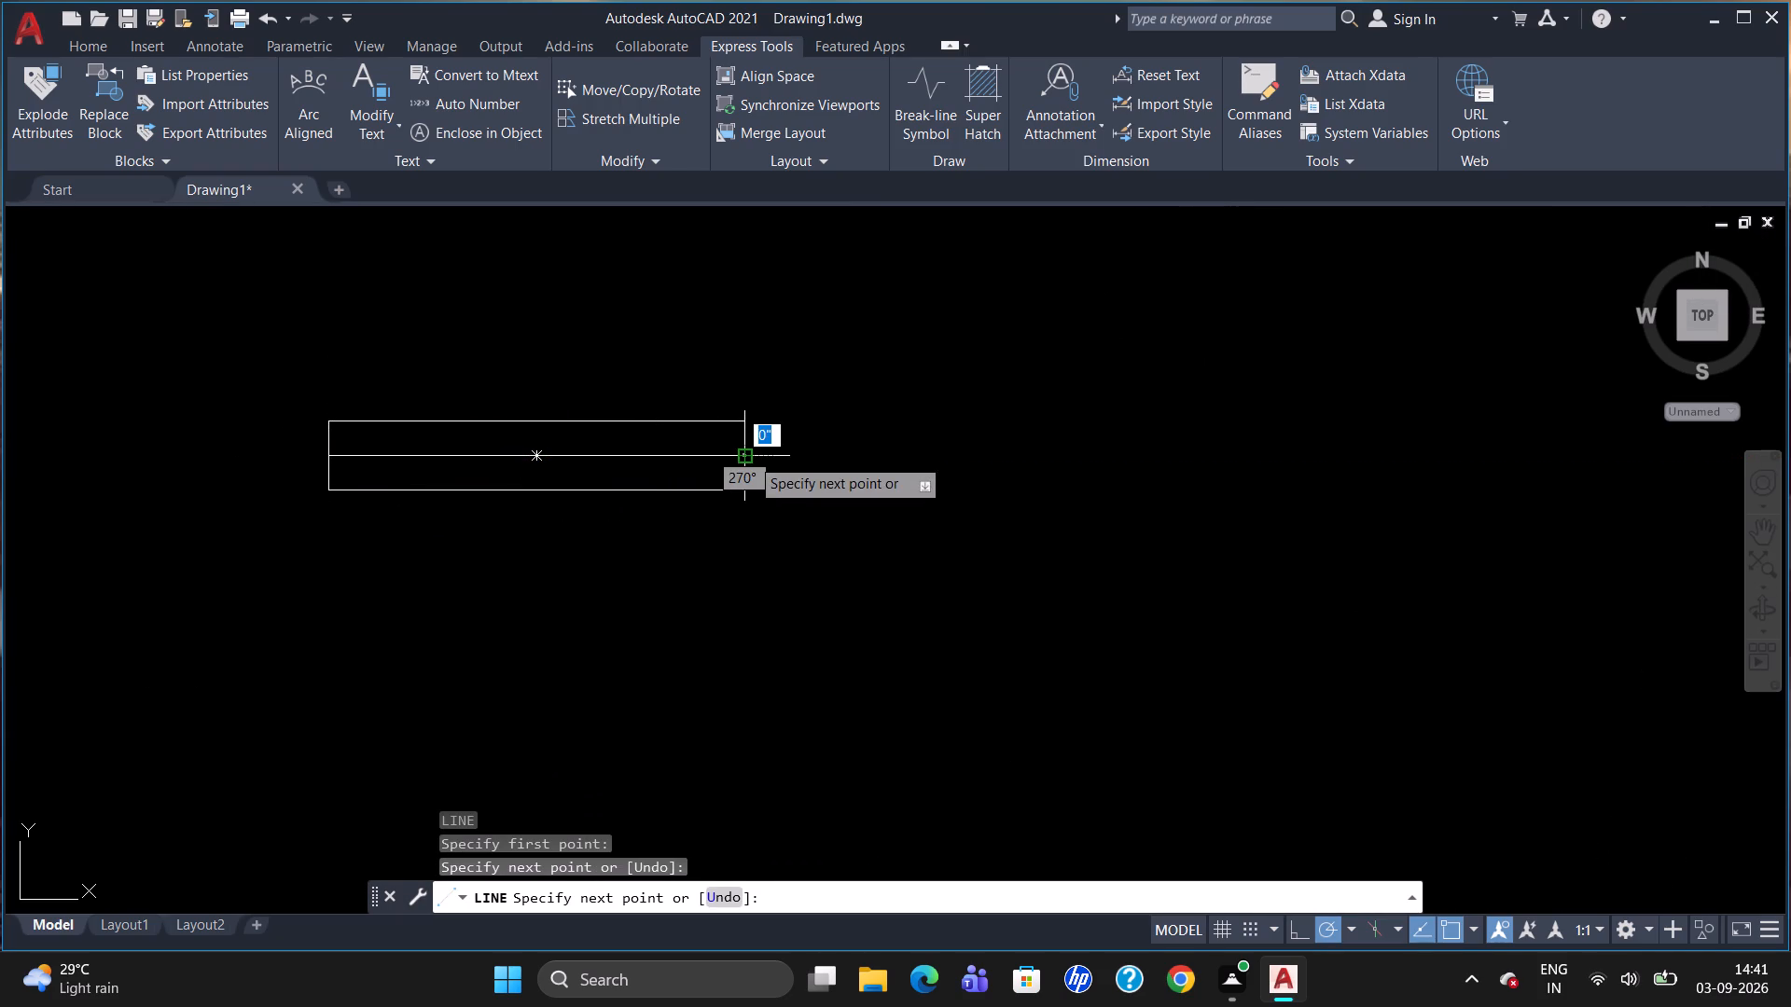
key("Escape")
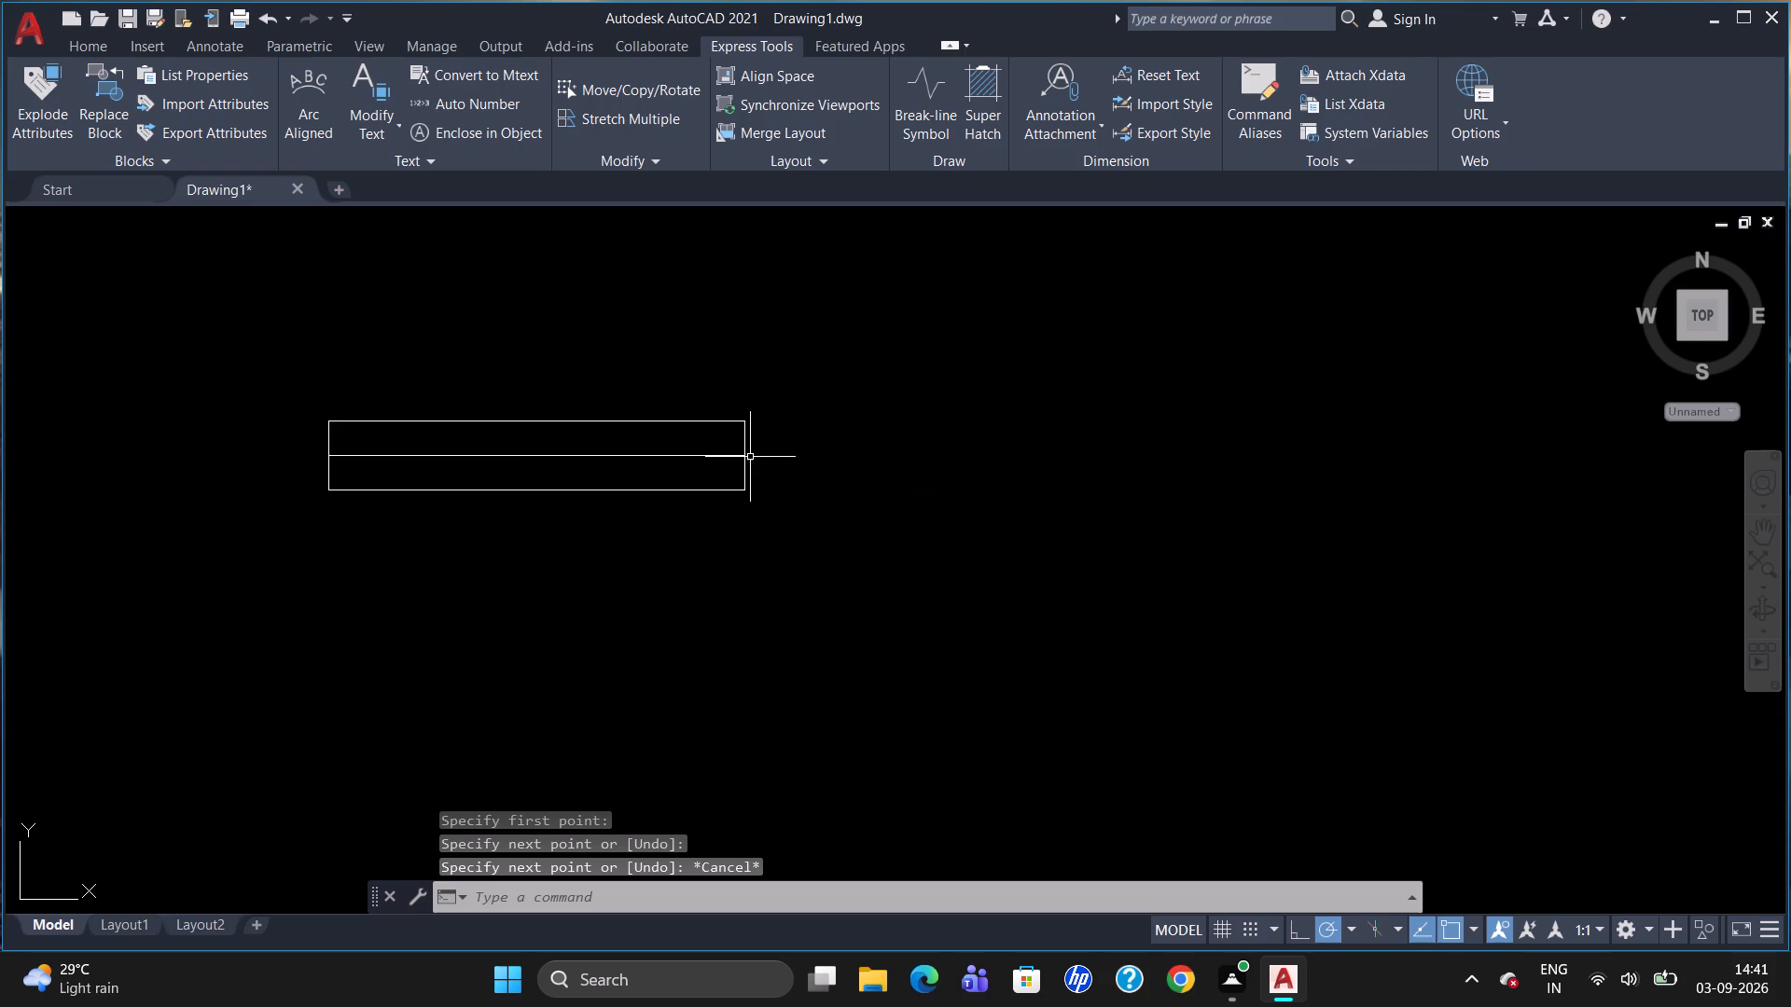
Group the rectangle and its centre line.
left_click_drag(826, 407, 608, 584)
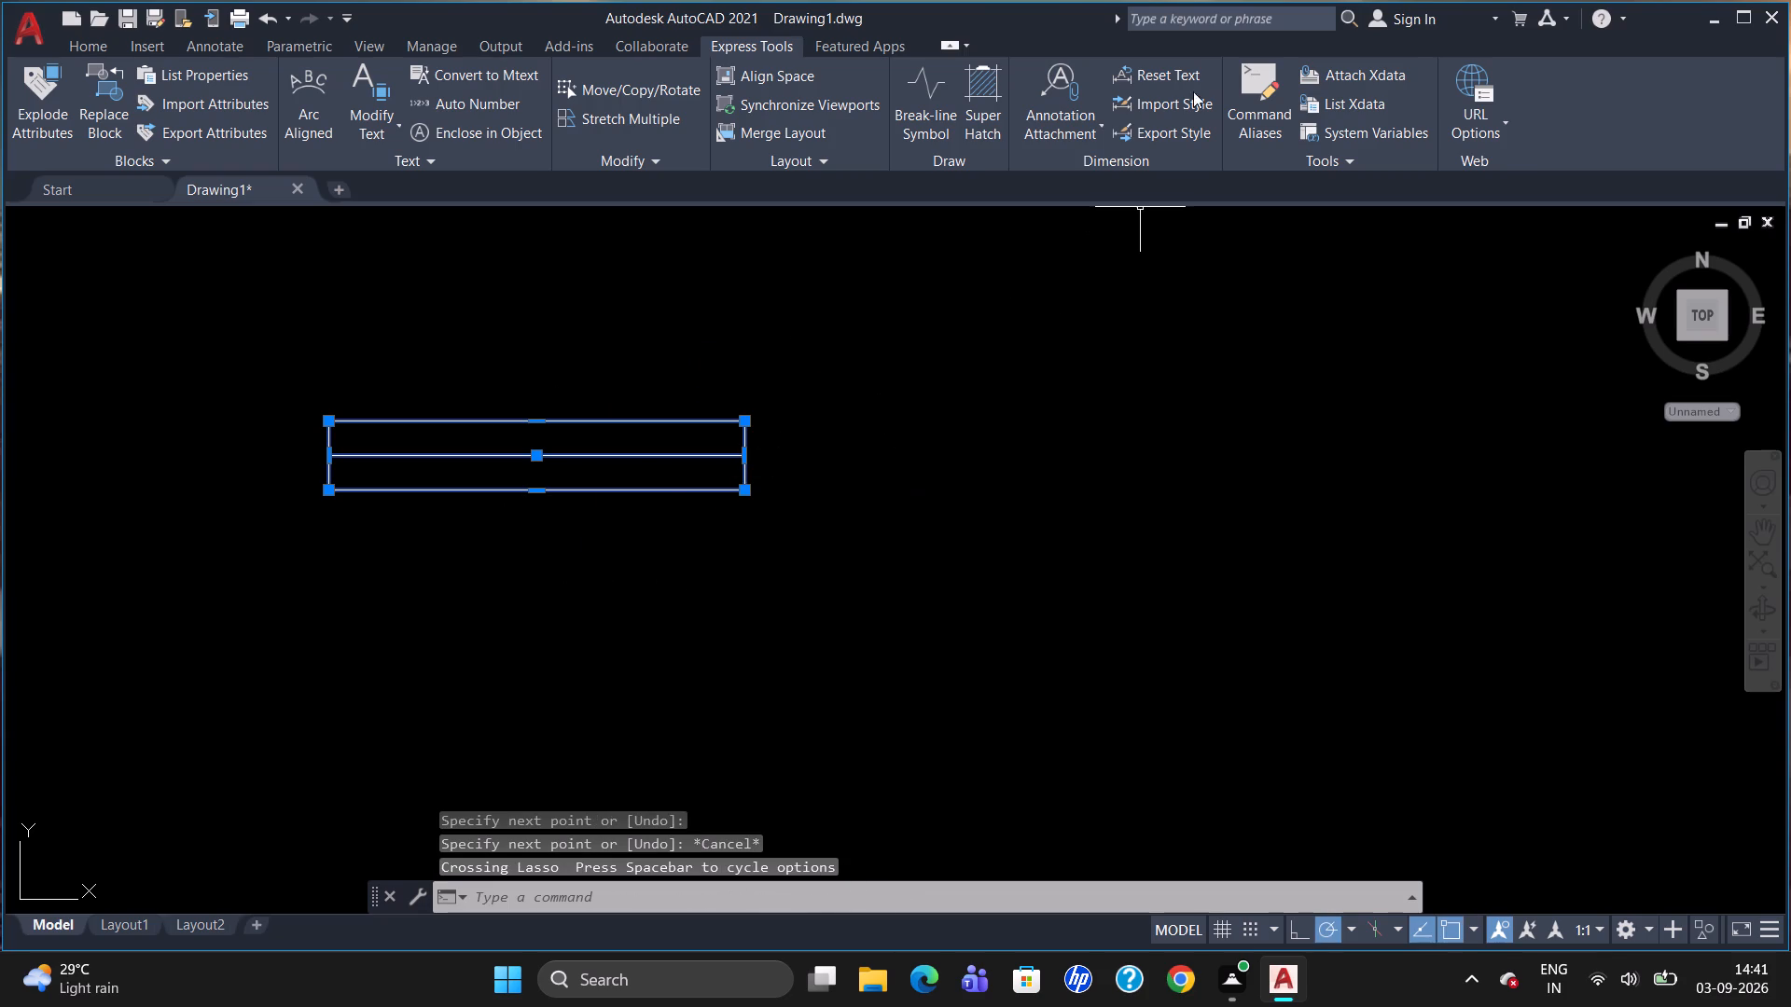
left_click(89, 55)
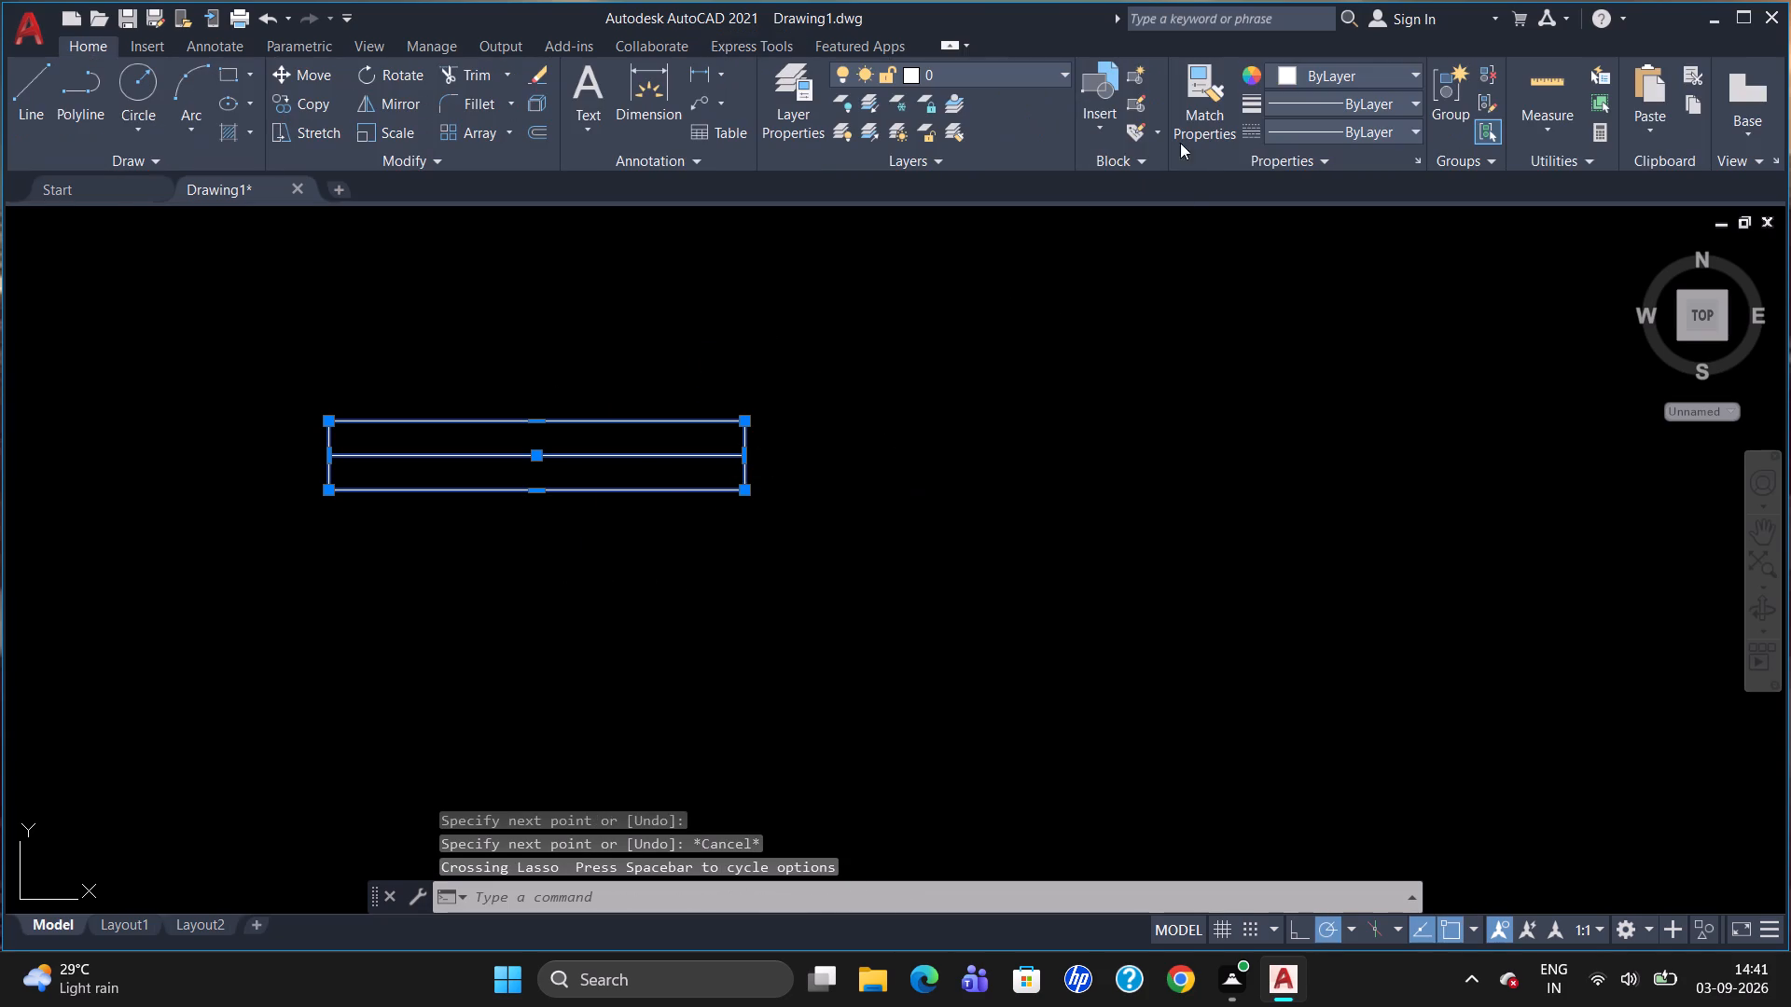
left_click(1436, 85)
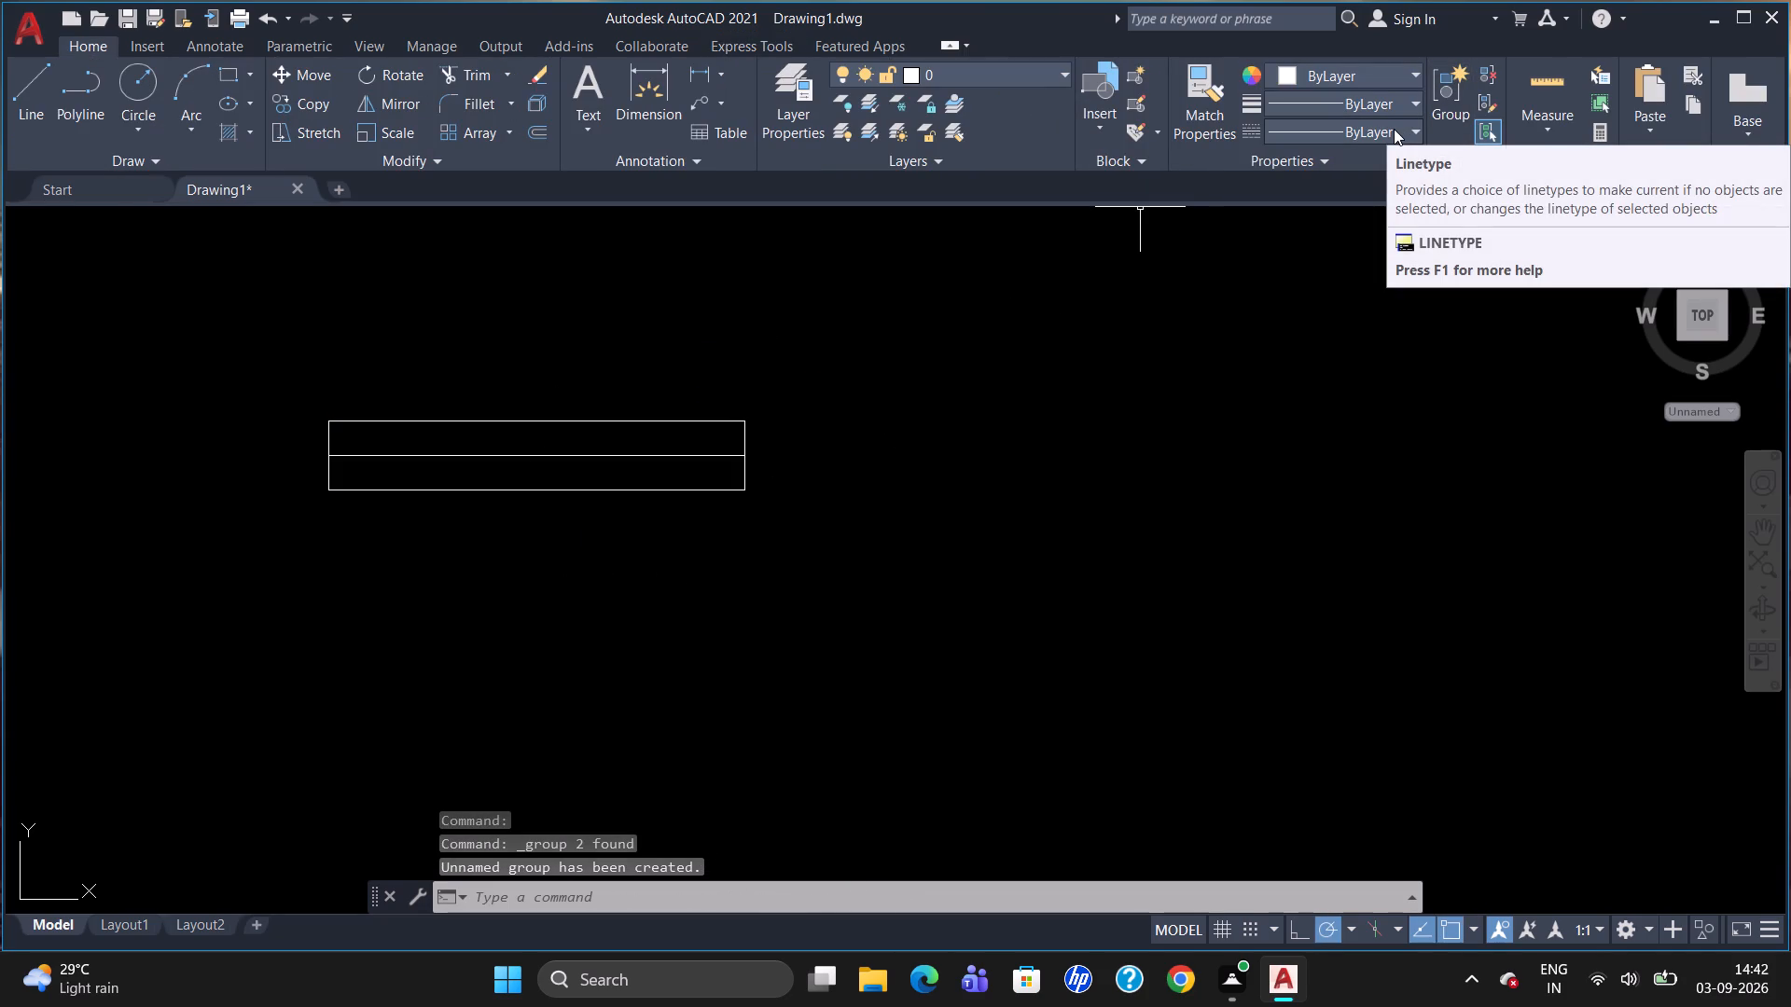
Rotate the grouped window symbol left of the floor plan 90° about its lower right corner so it stands vertical.
scroll(753, 392, "down", 2)
scroll(877, 455, "down", 2)
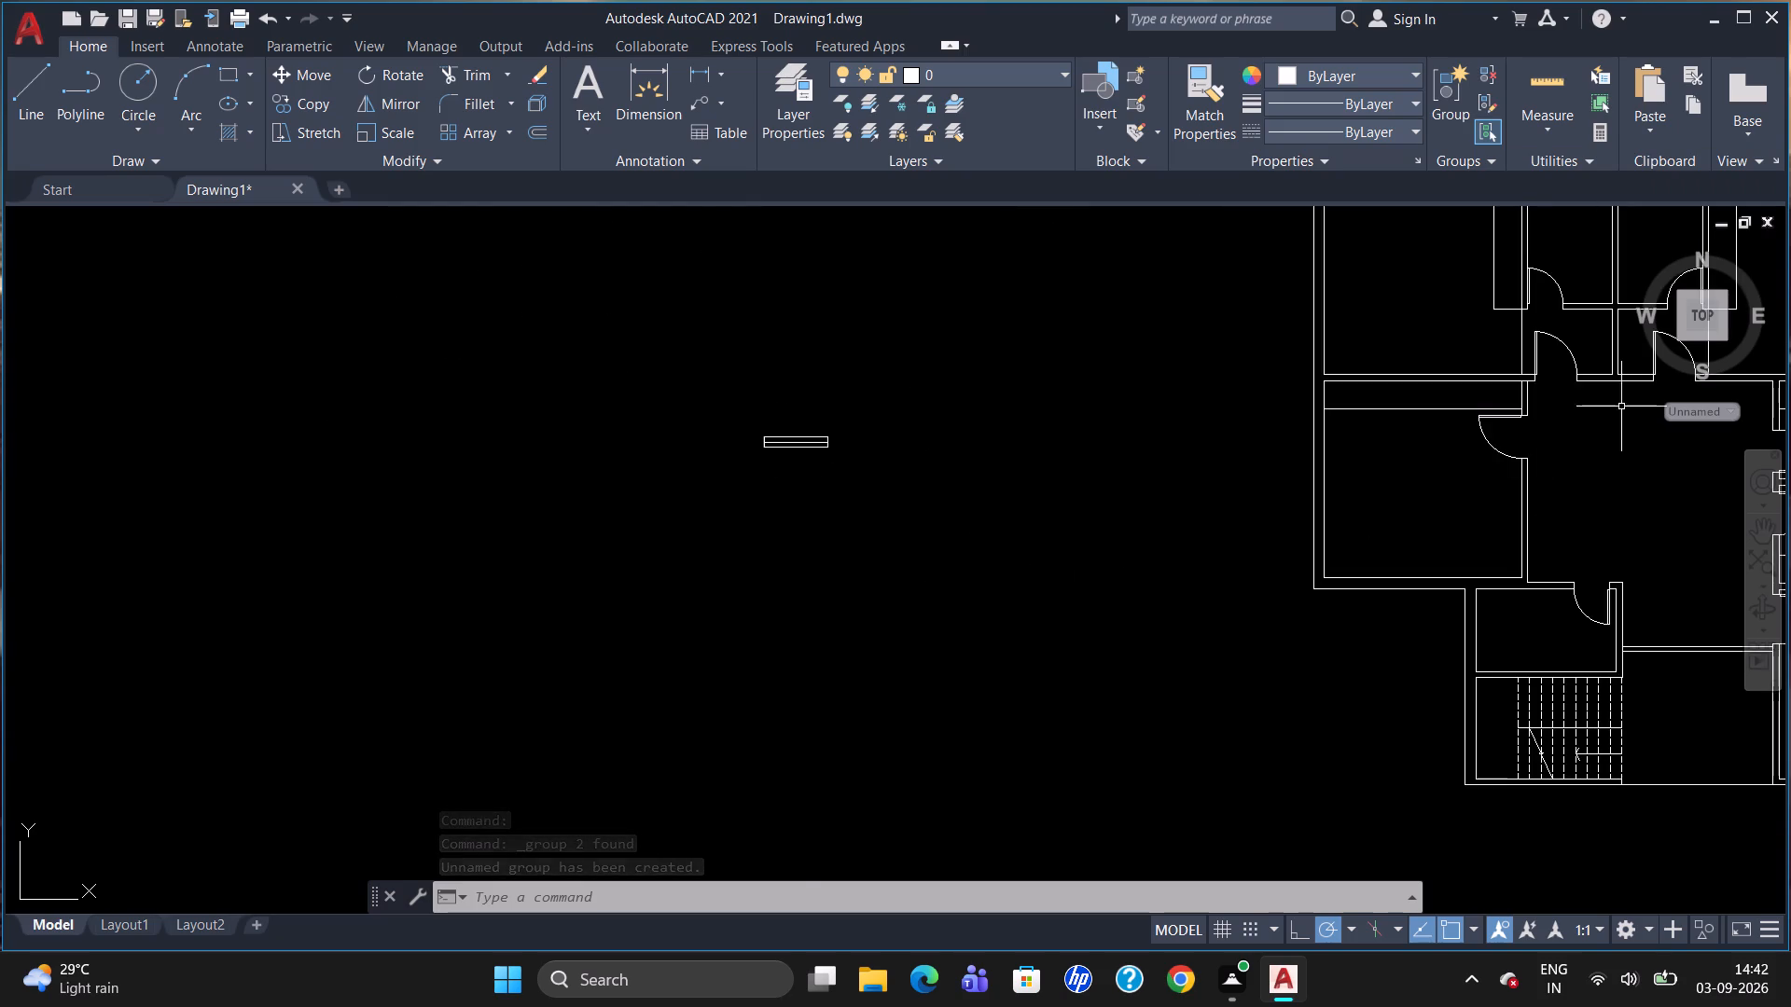
scroll(1545, 384, "up", 3)
scroll(1071, 602, "down", 2)
scroll(1243, 434, "up", 2)
scroll(1211, 517, "down", 3)
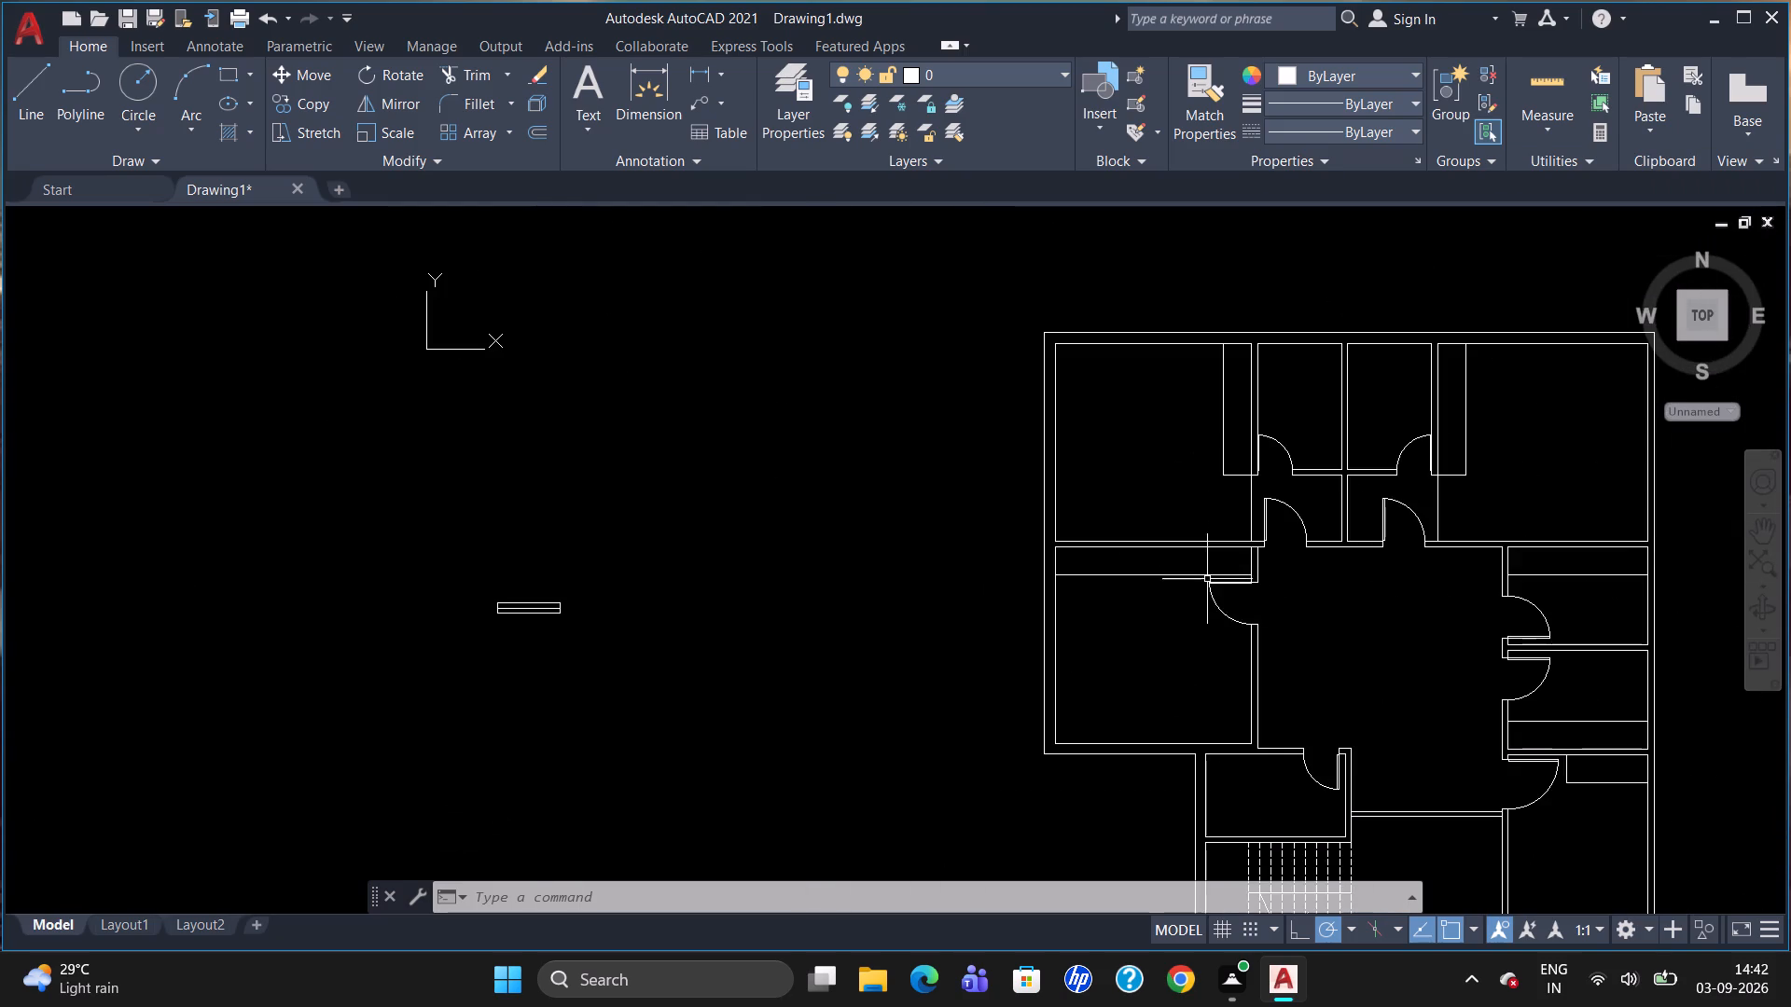
scroll(1298, 419, "up", 2)
scroll(1201, 519, "down", 2)
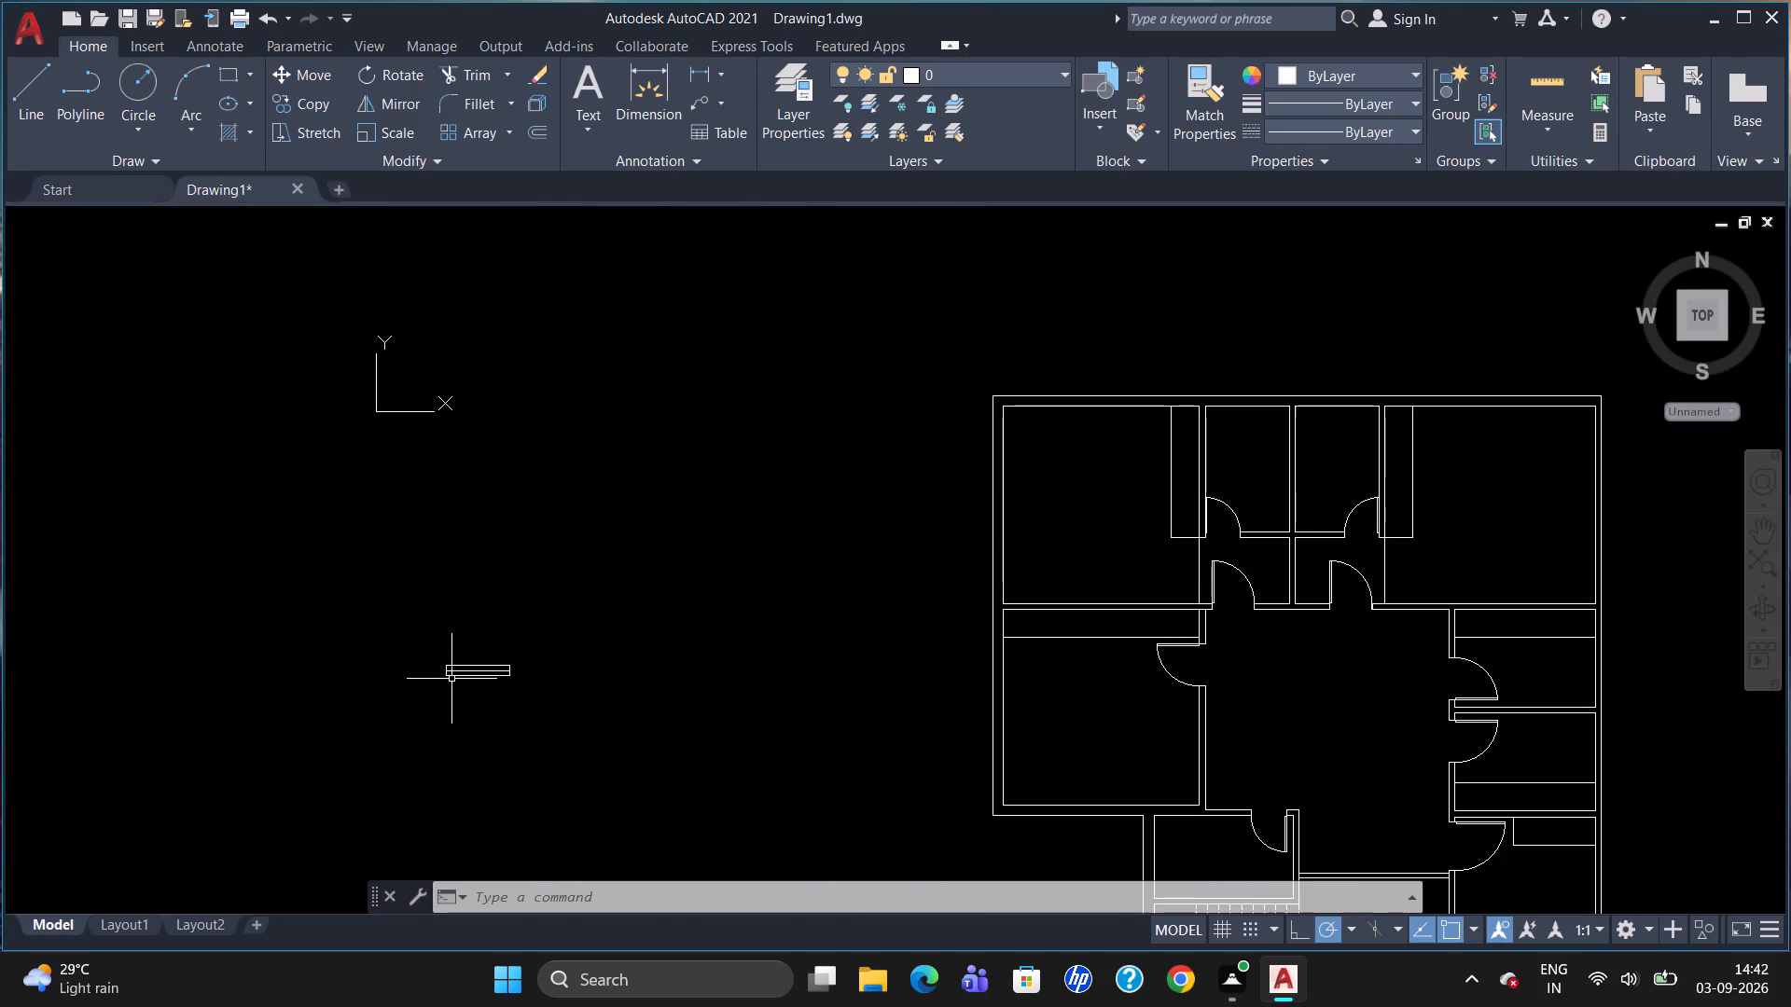
left_click(451, 678)
type("RO")
key("Return")
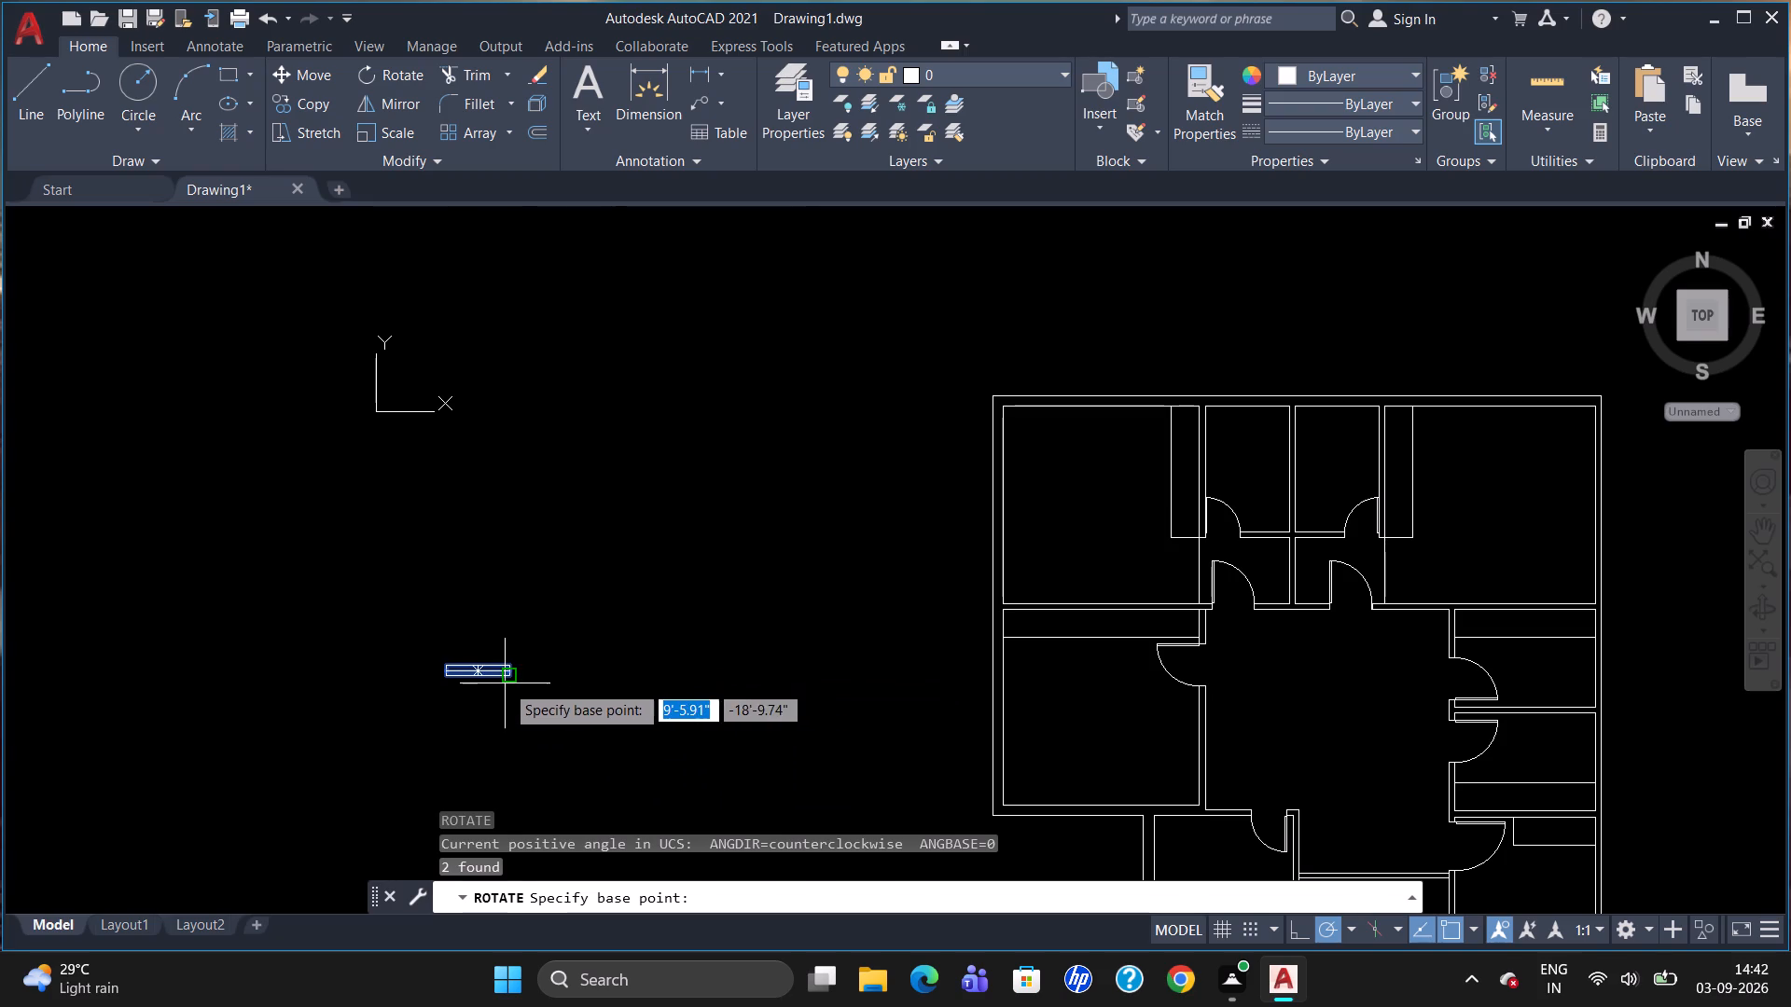
left_click(505, 683)
left_click(514, 601)
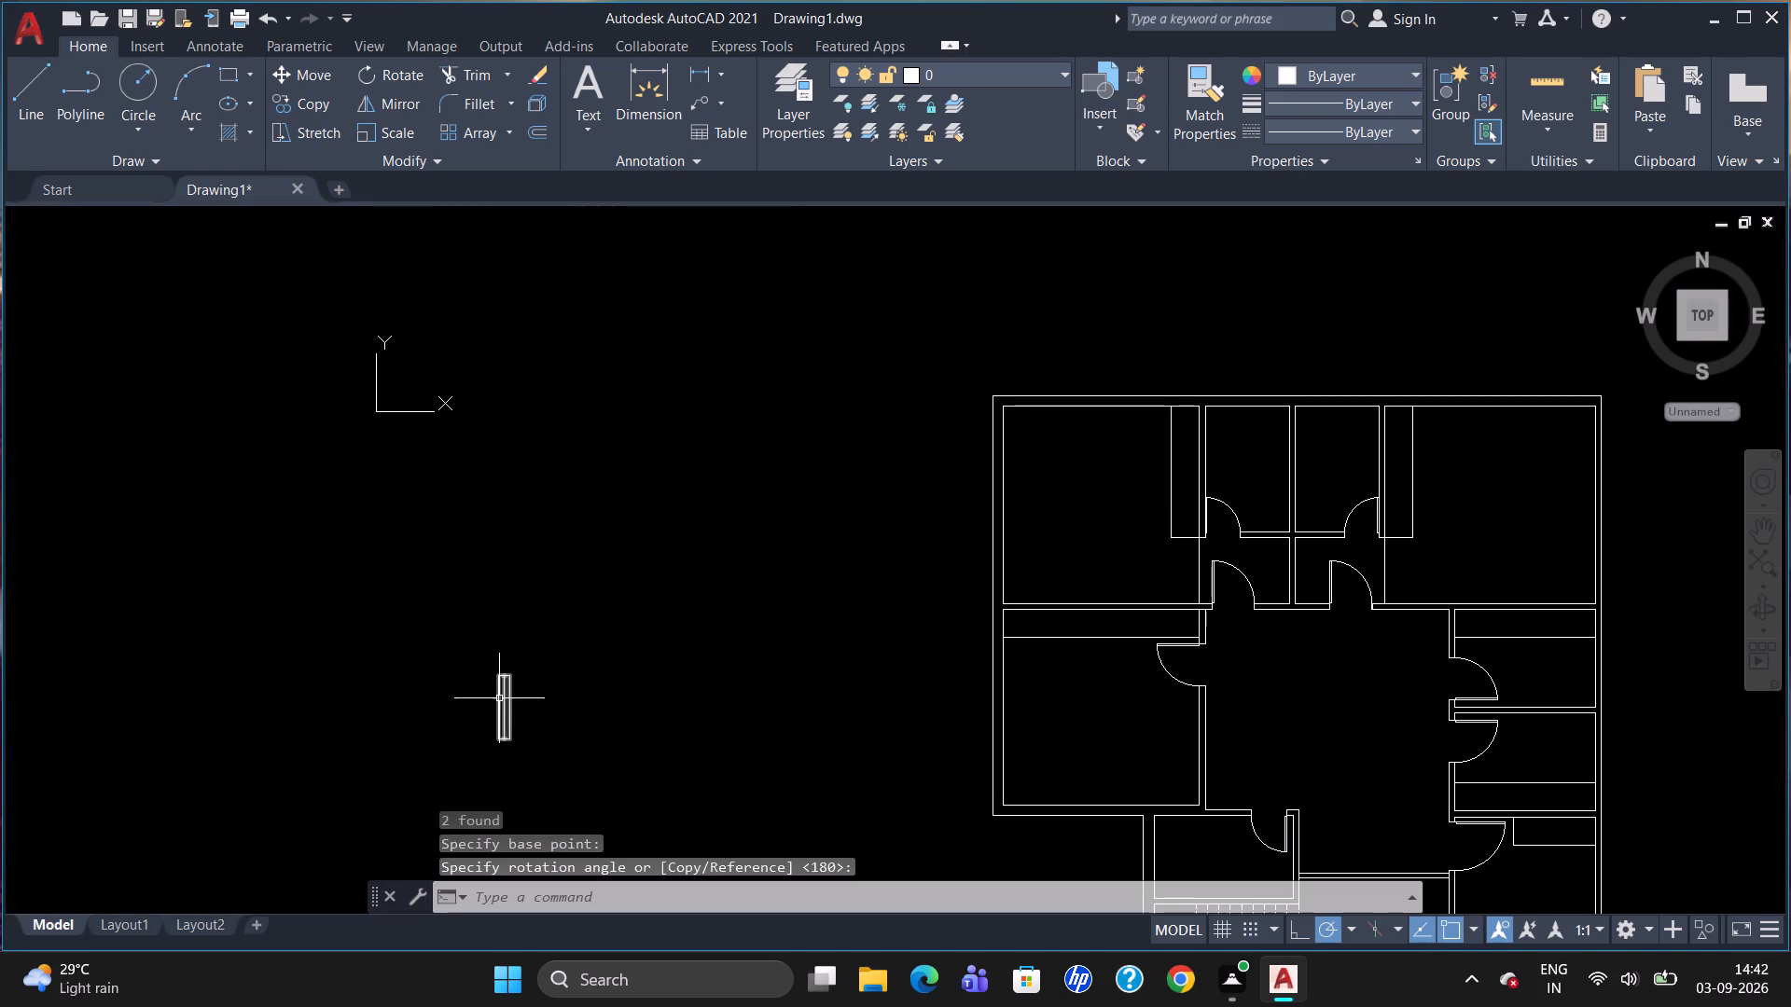
Copy the vertical window symbol onto the left outer wall, once at the upper-left room and once at the room below it.
left_click(499, 698)
type("CO")
key("Return")
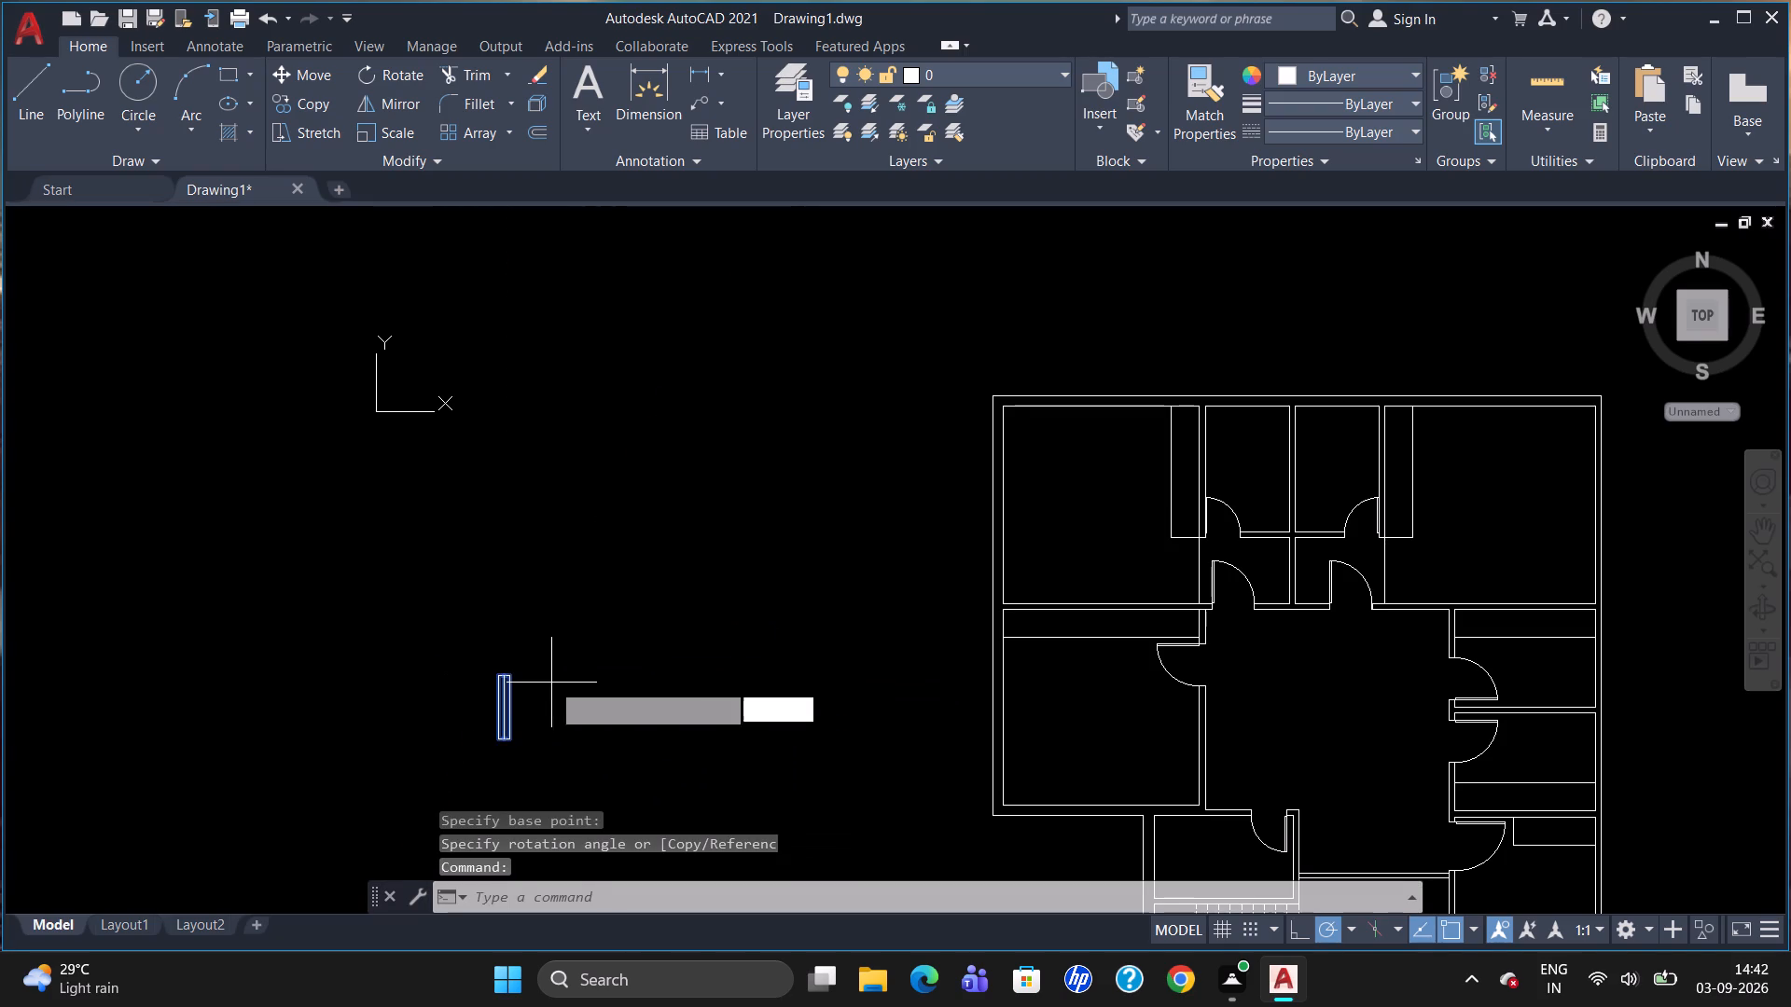
left_click(509, 664)
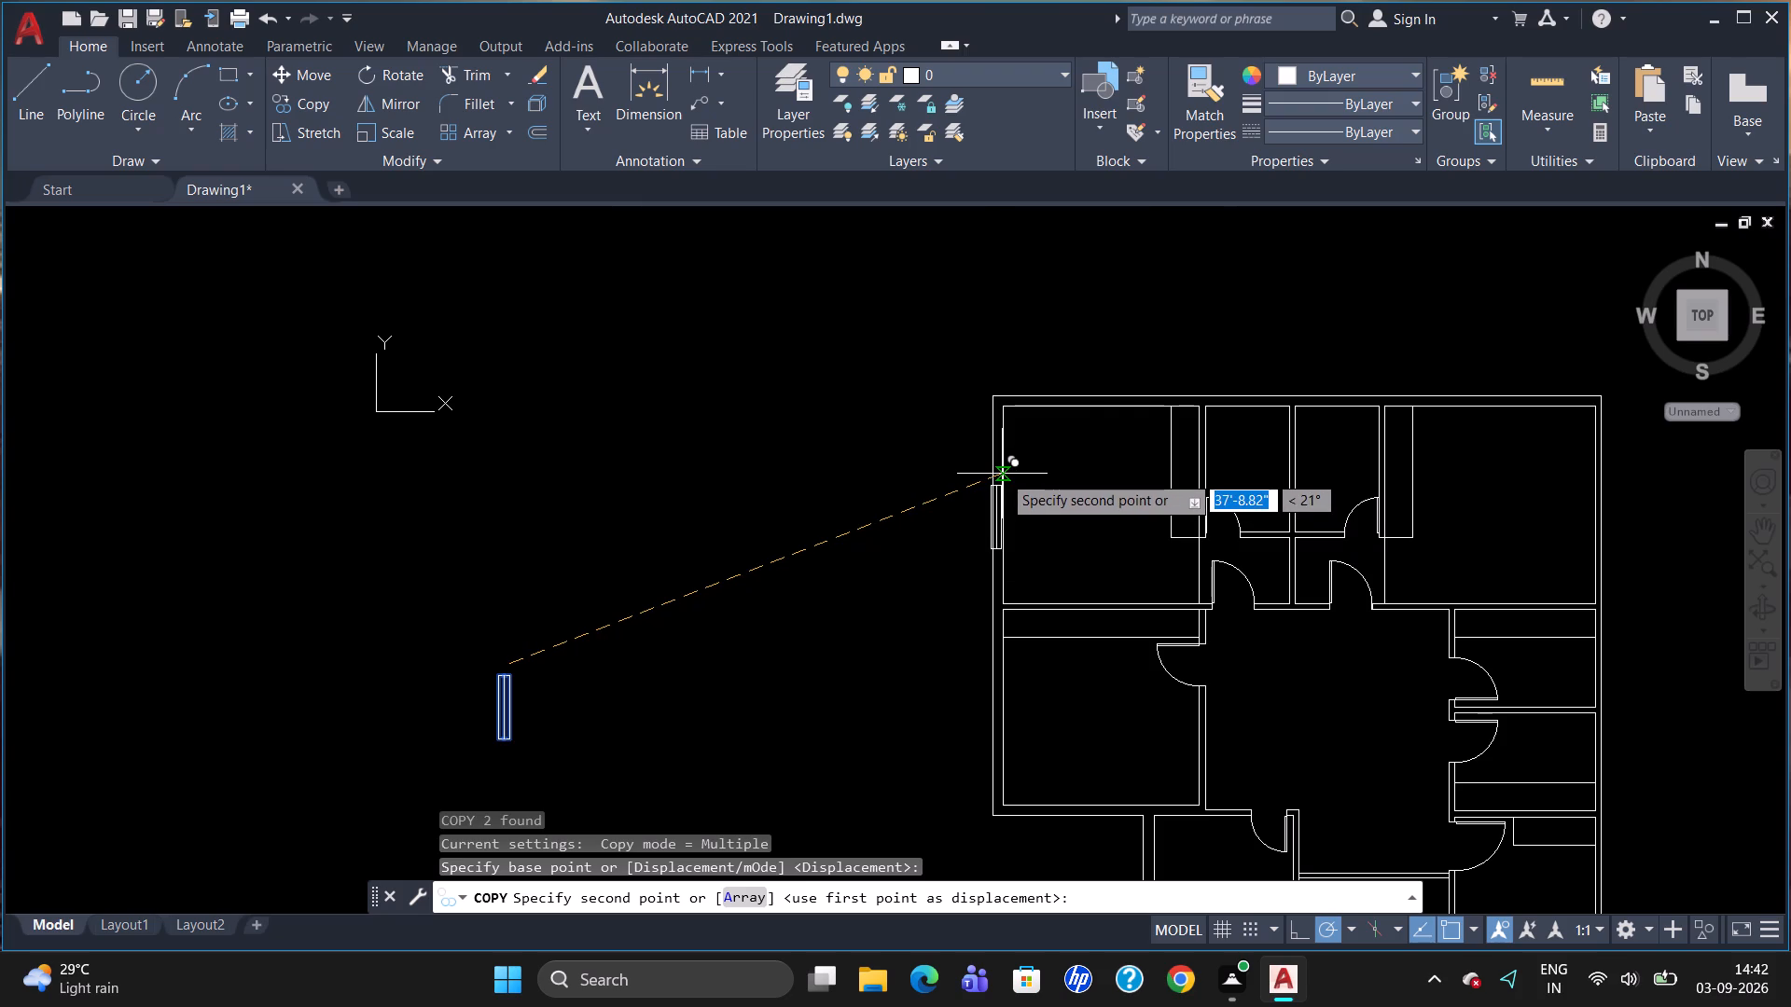
scroll(1002, 474, "up", 2)
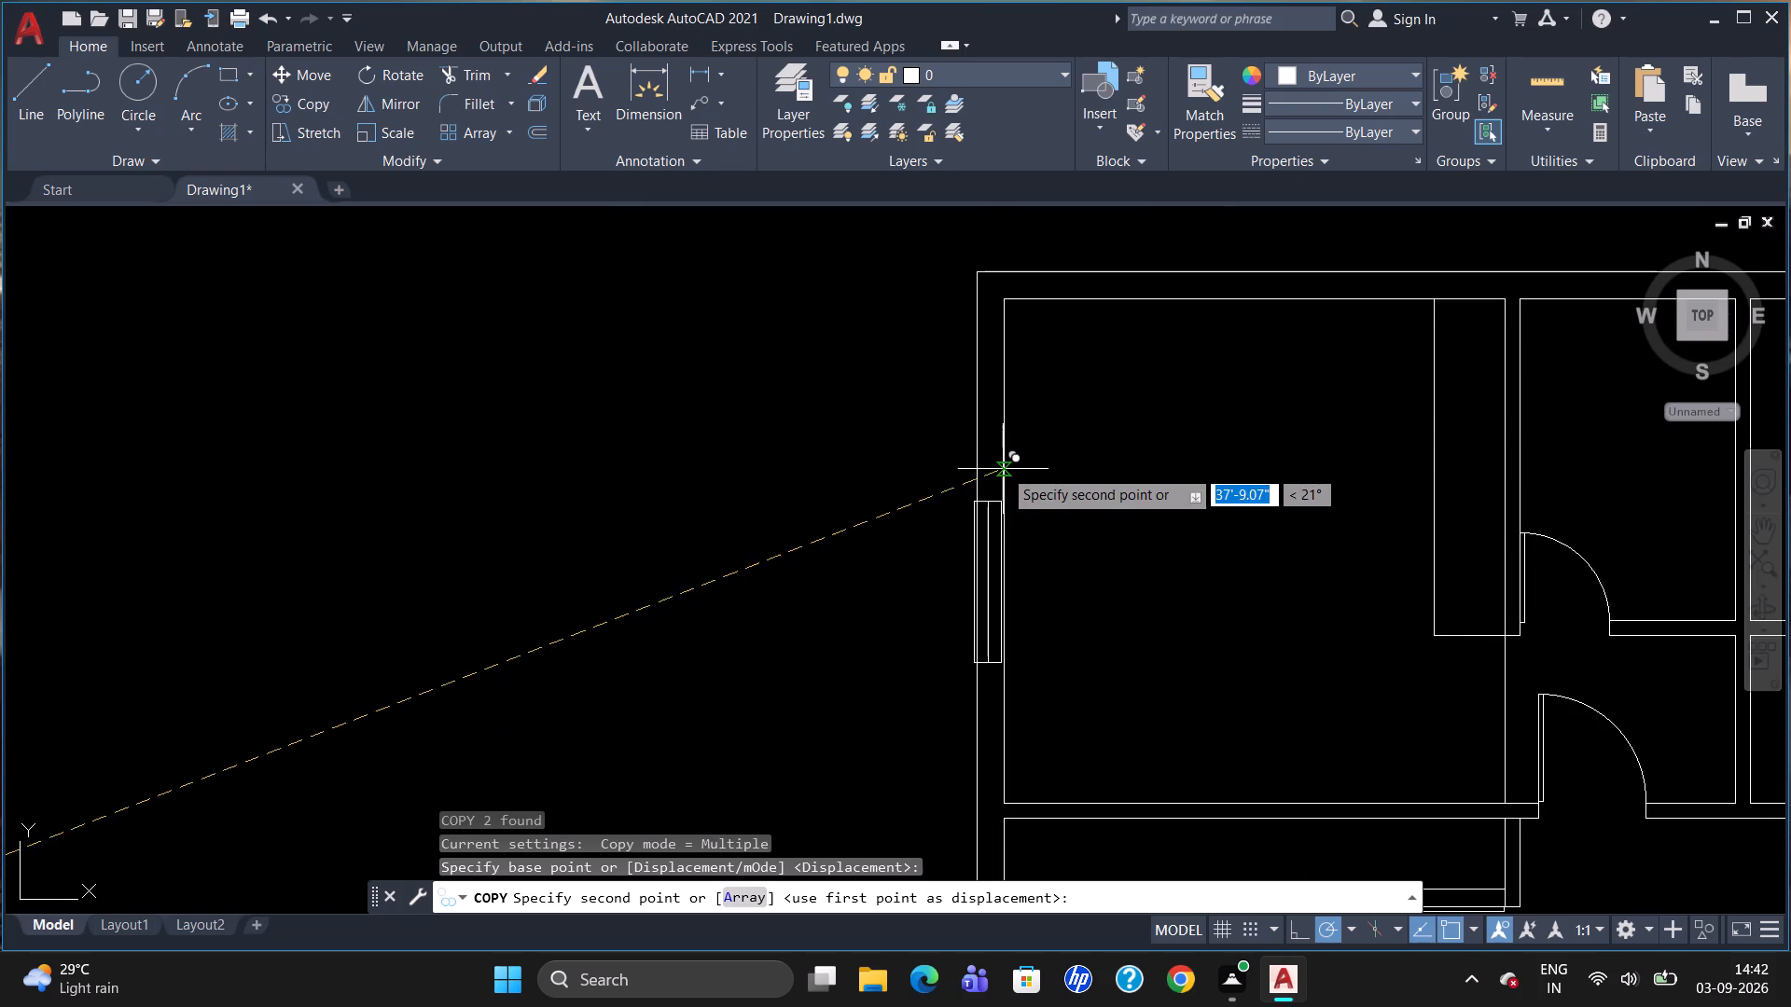
left_click(1006, 444)
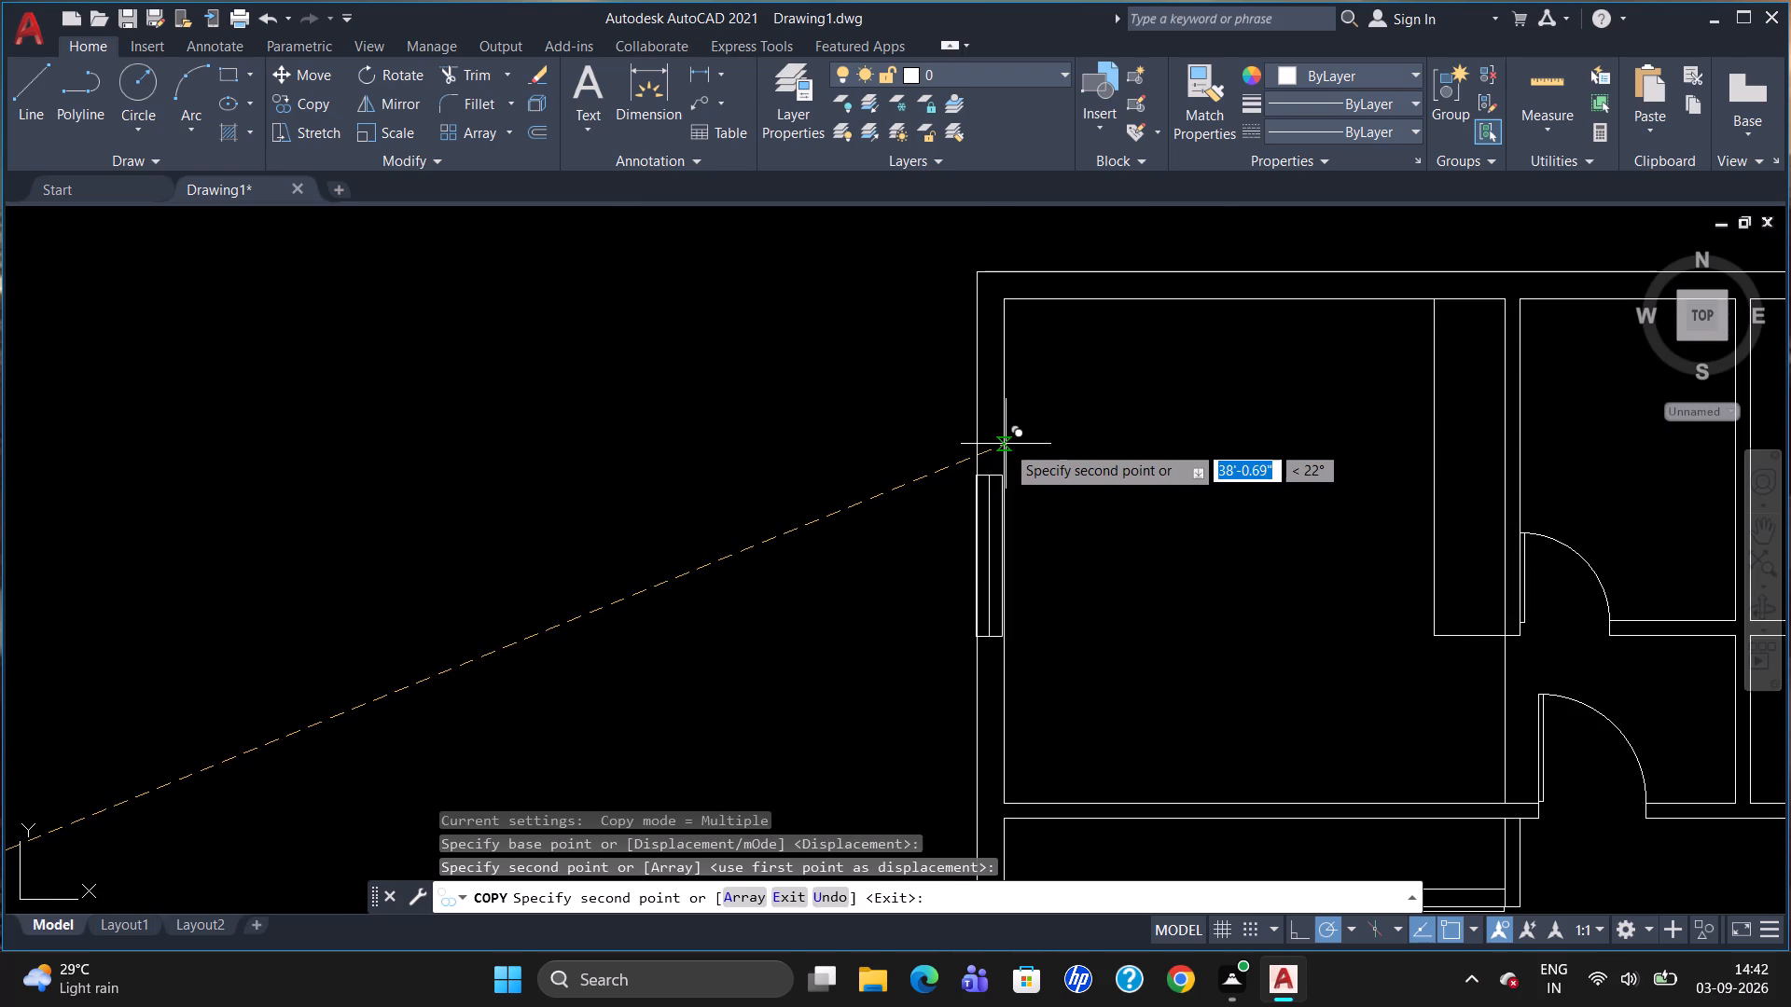
scroll(997, 388, "down", 1)
scroll(1052, 321, "down", 3)
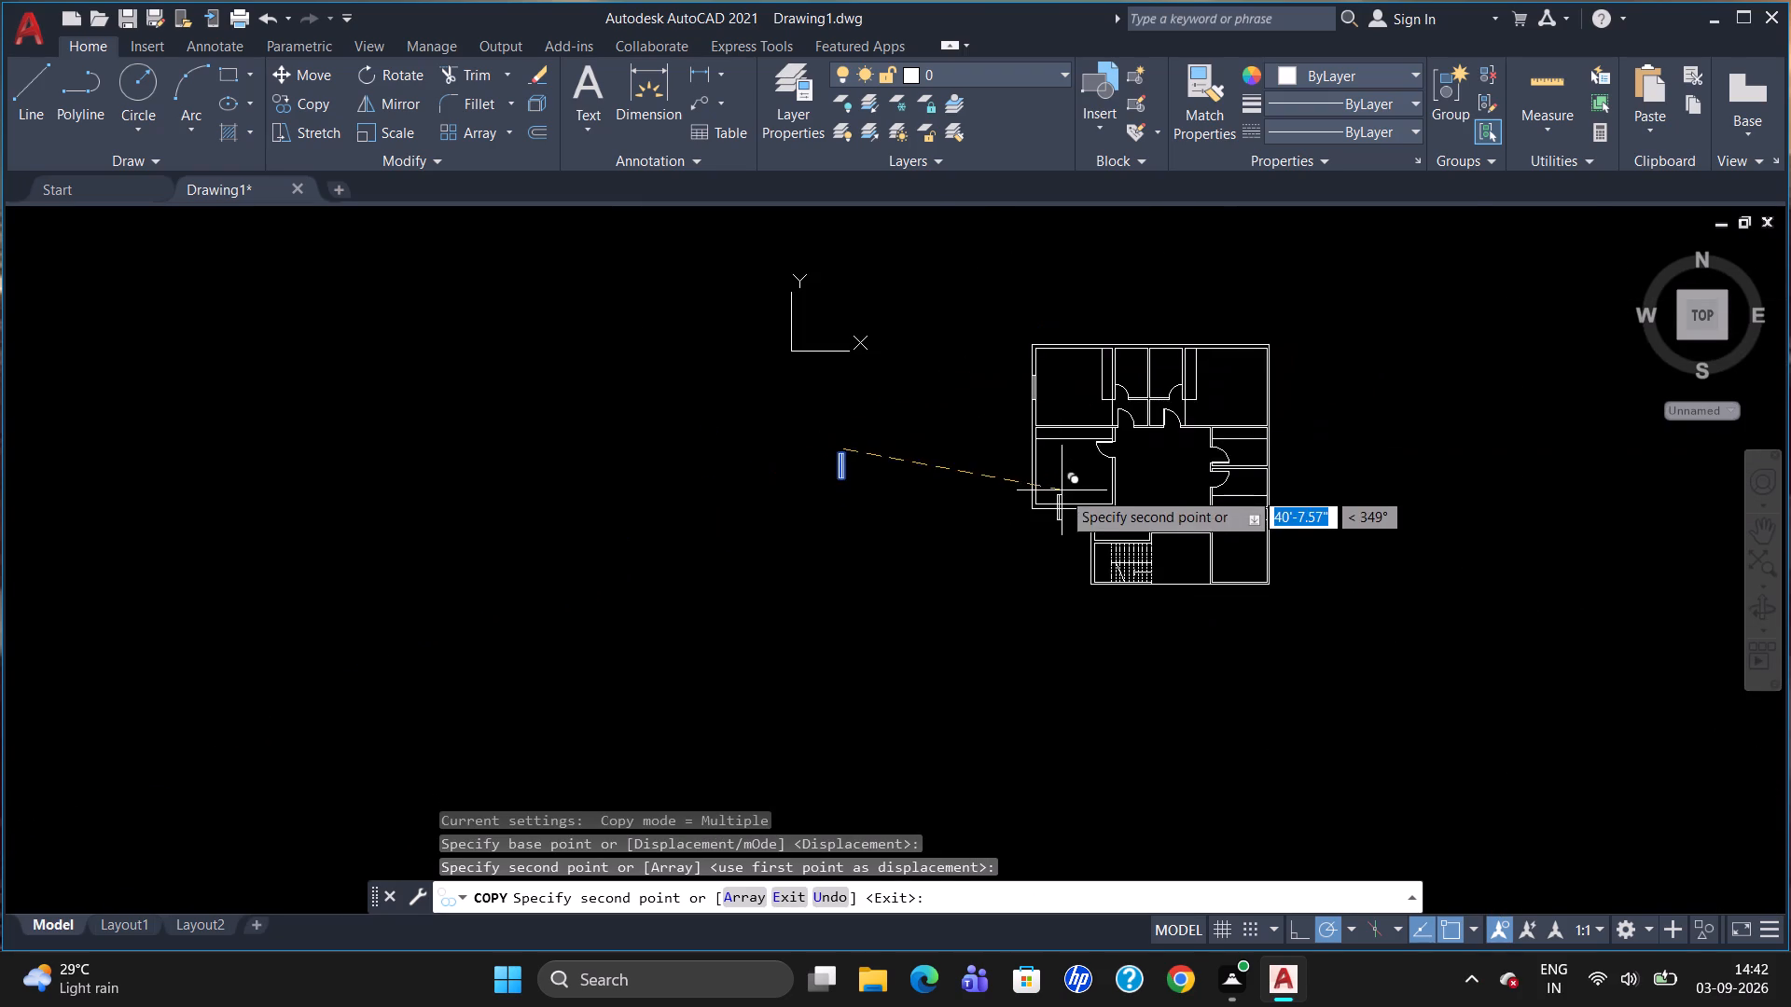
scroll(1062, 490, "up", 3)
scroll(983, 378, "up", 1)
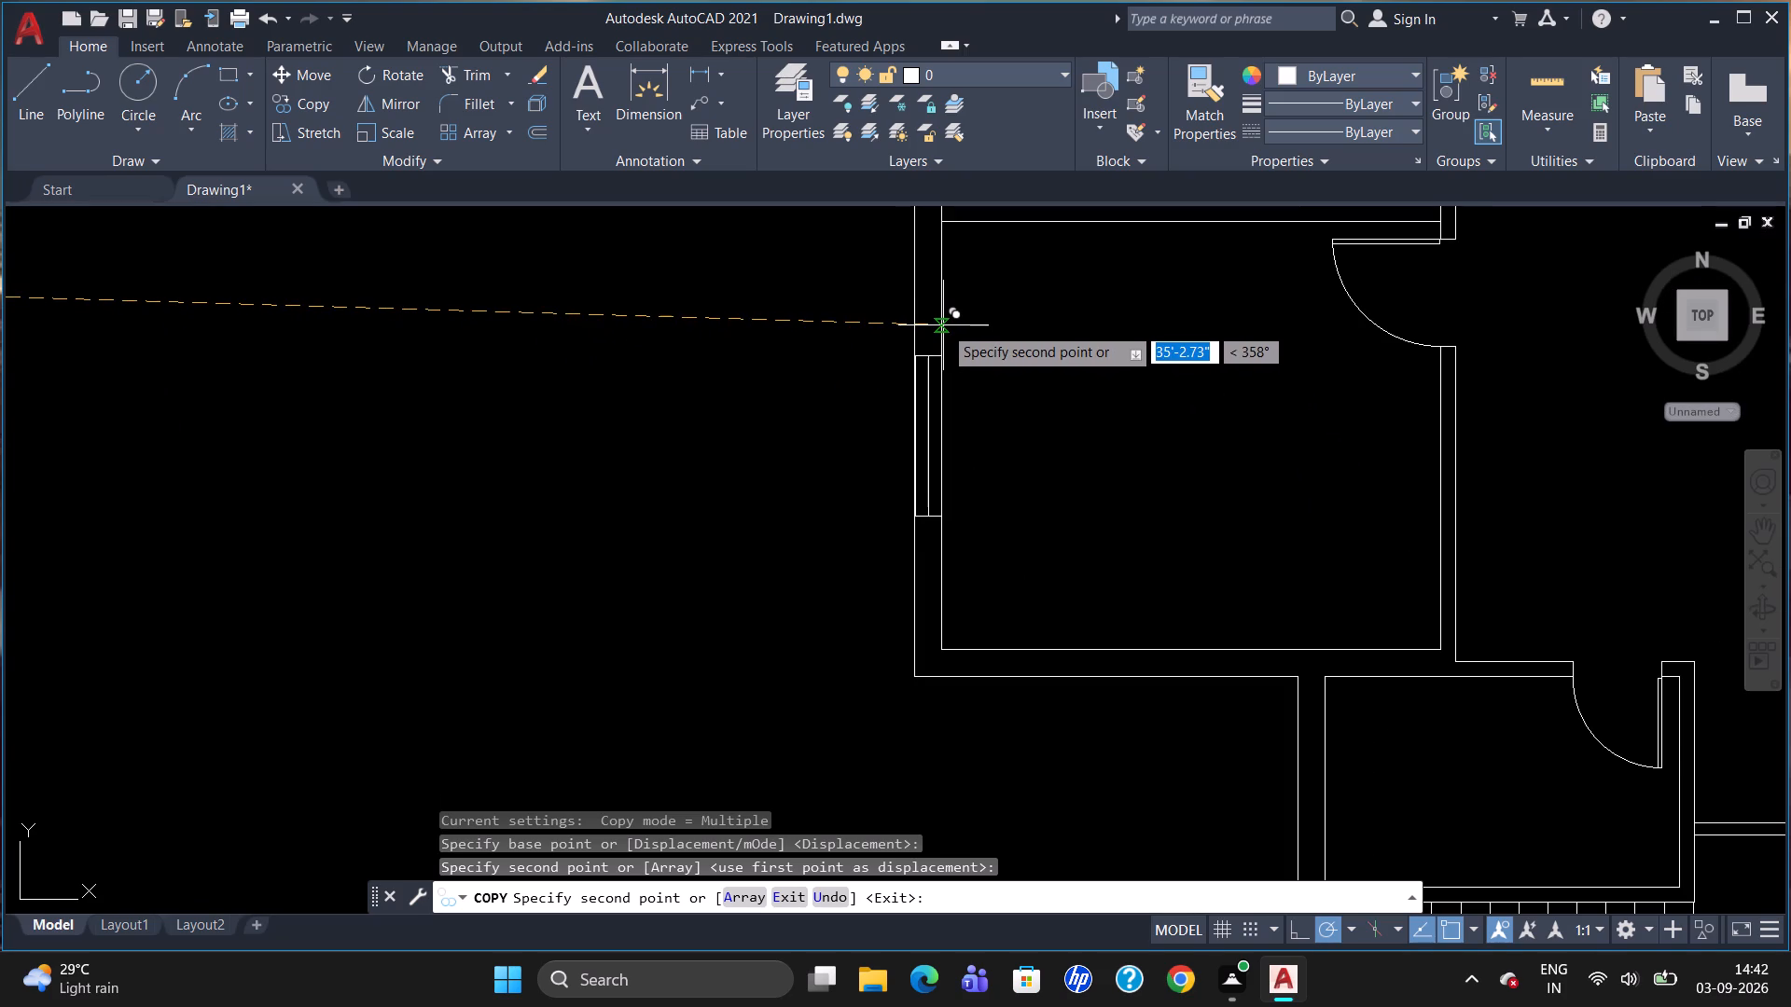
left_click(943, 325)
Place one more copy of the vertical window symbol in the open floor area of the upper-right room and finish copying.
scroll(892, 364, "down", 2)
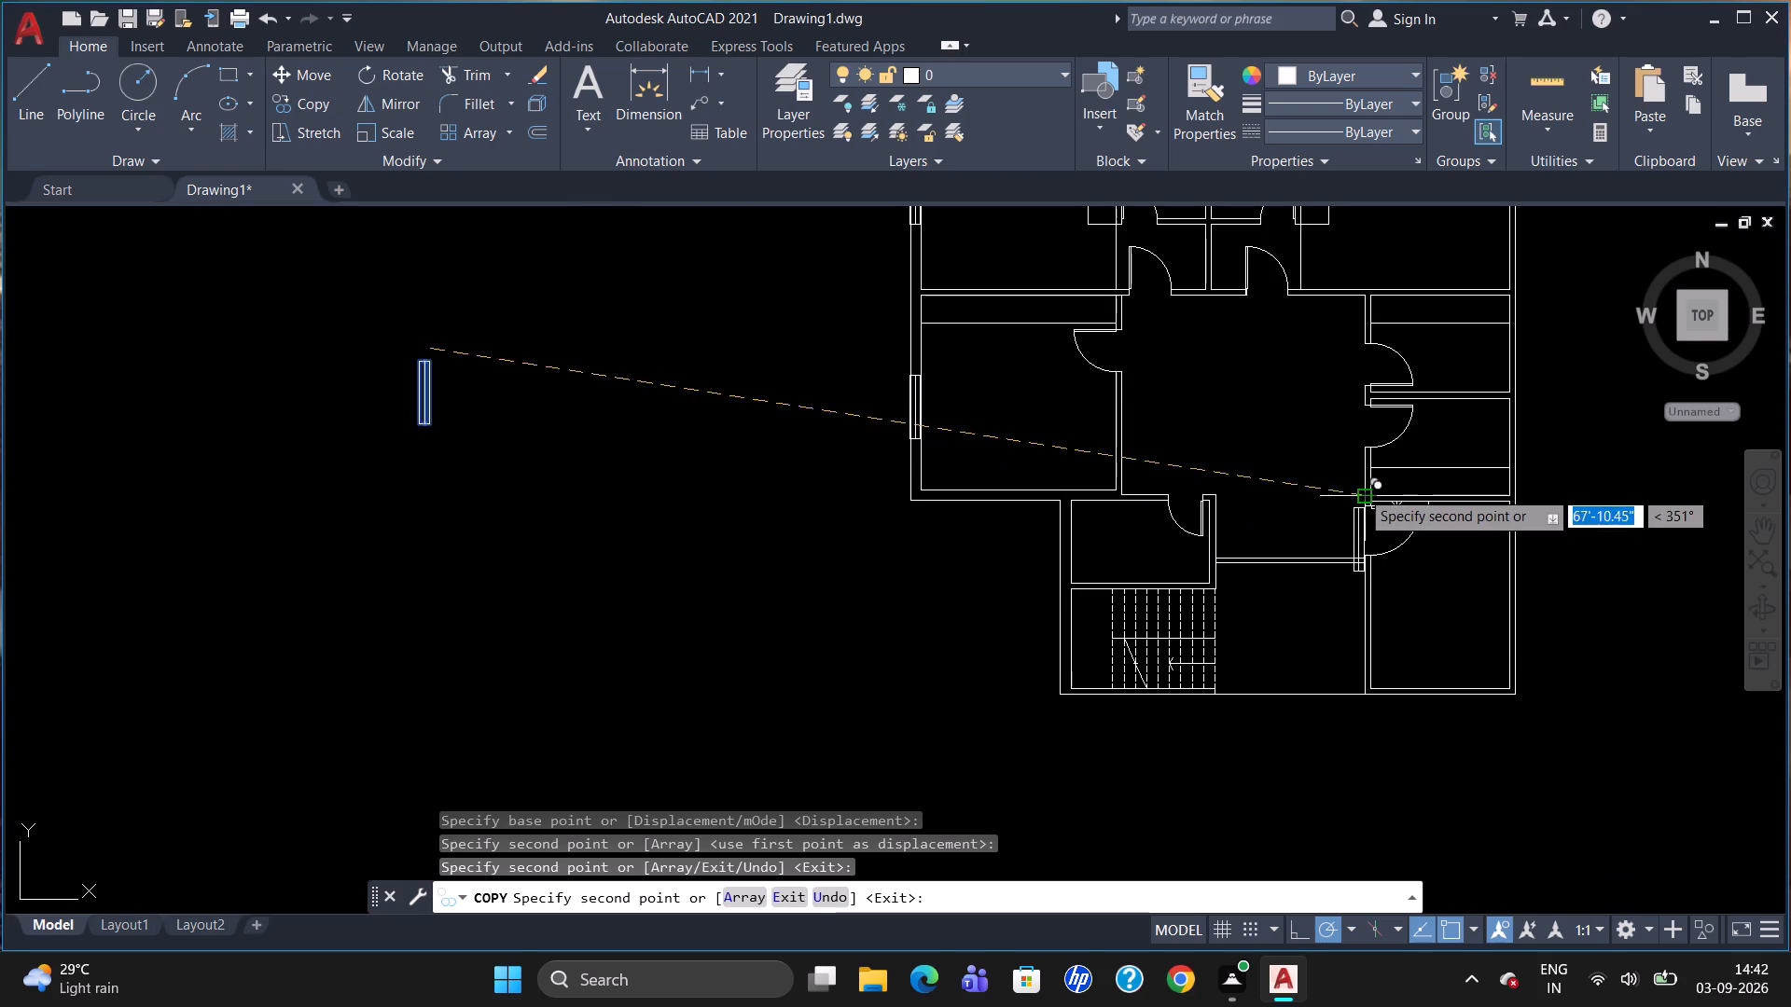
scroll(1360, 497, "down", 1)
scroll(1460, 547, "up", 4)
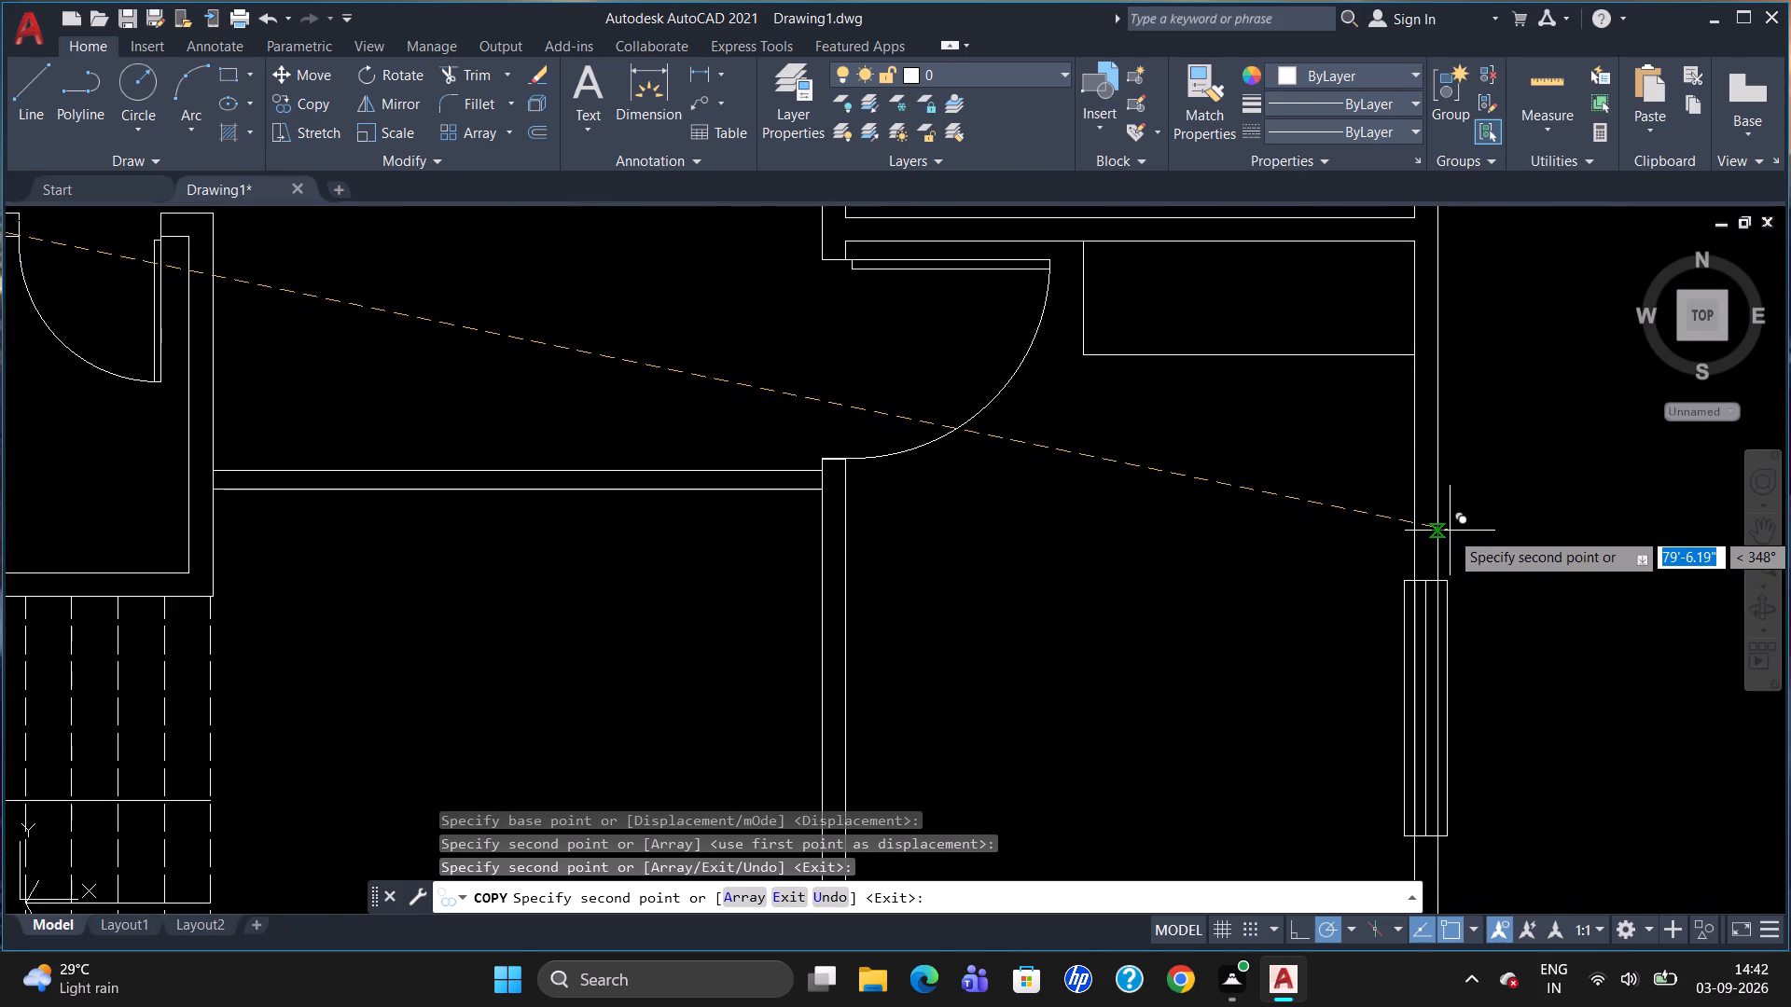
scroll(1444, 545, "down", 4)
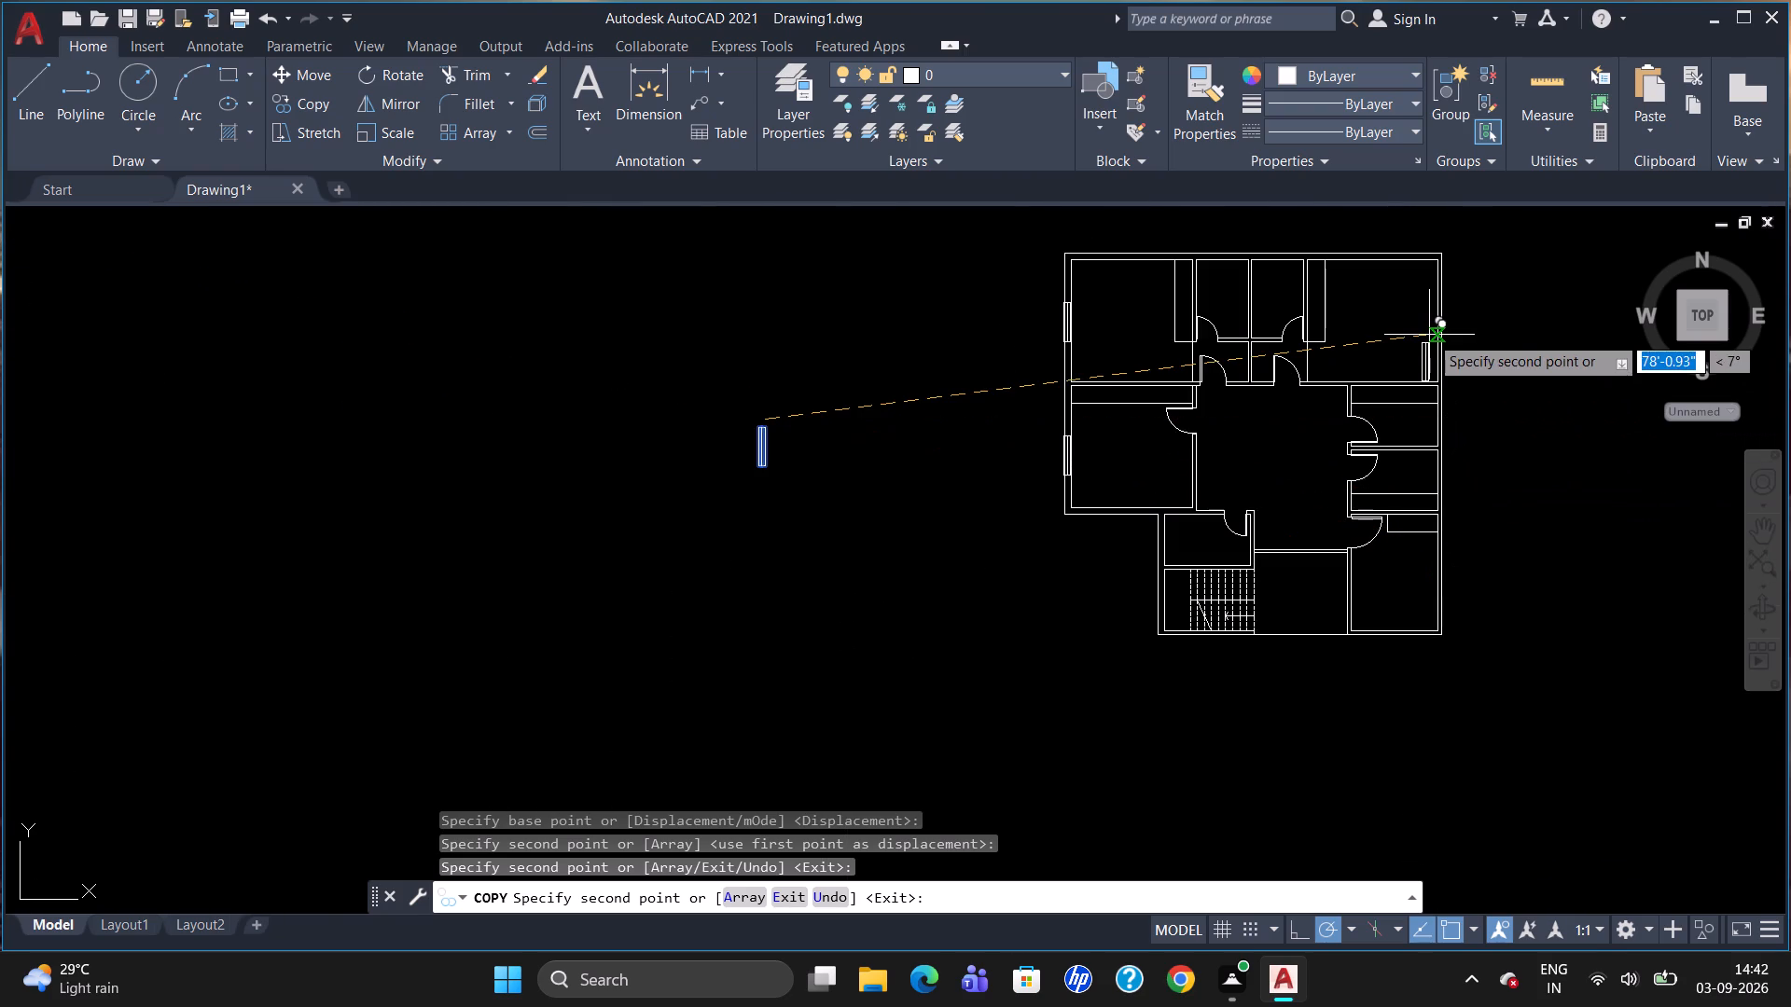
scroll(1276, 401, "down", 2)
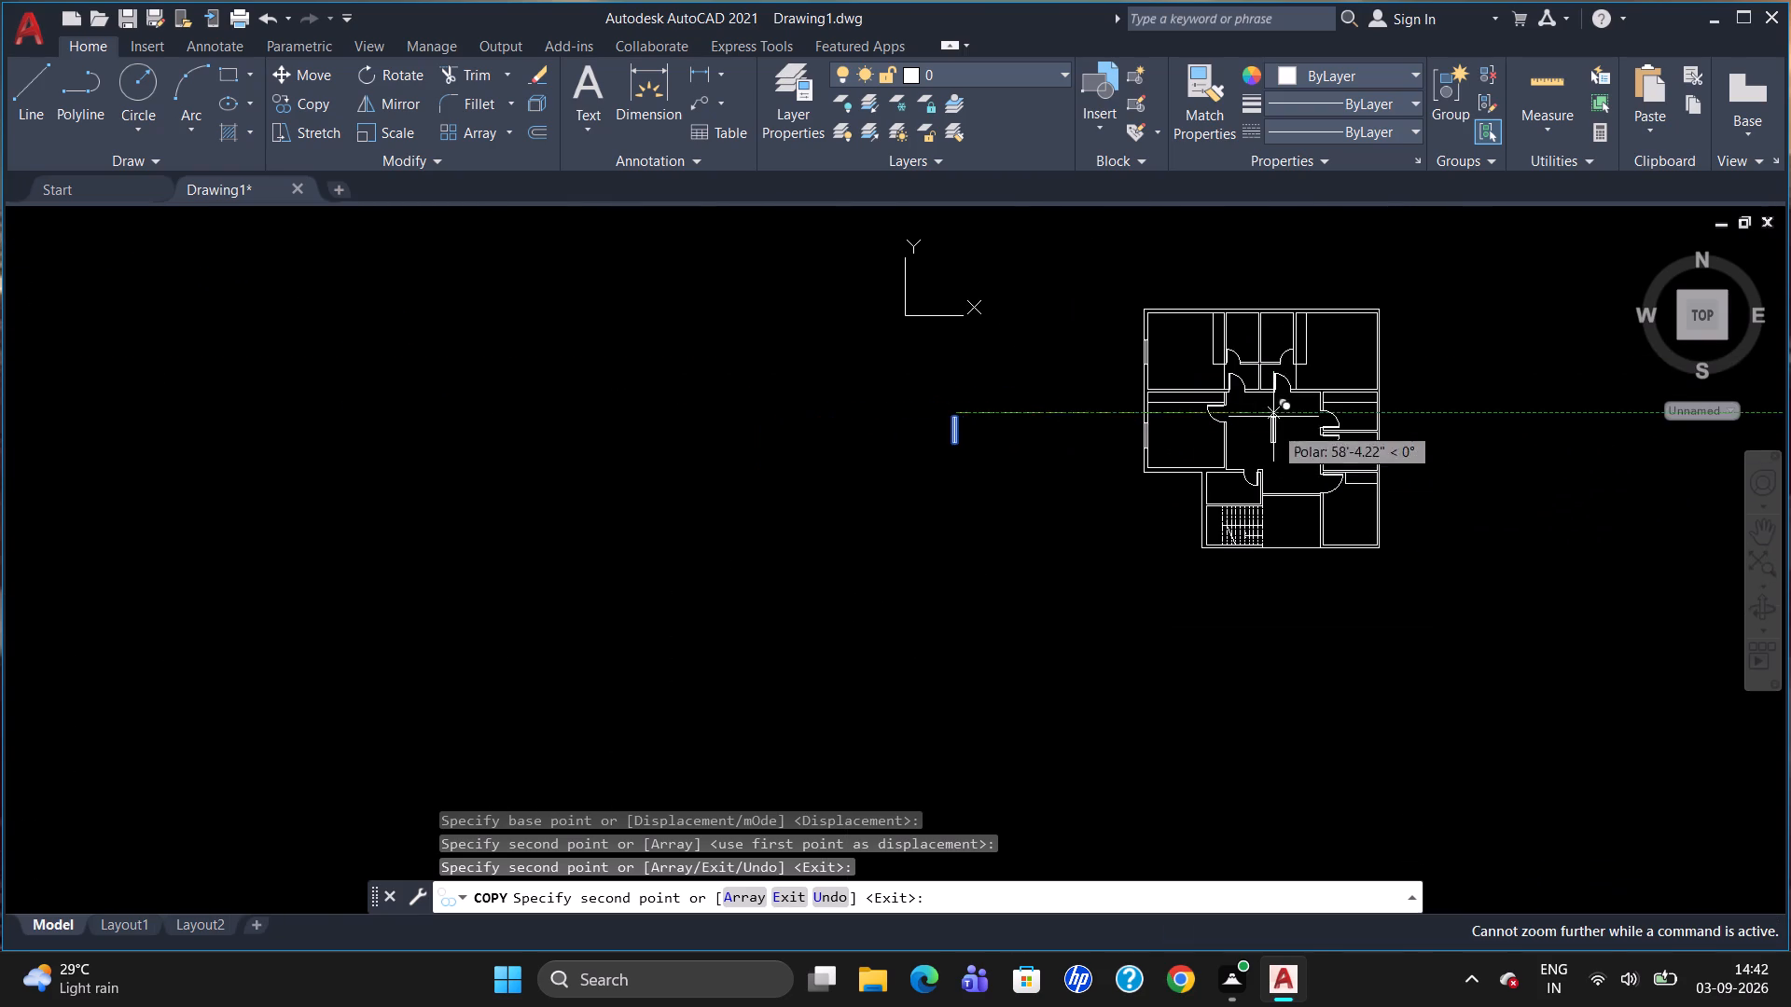
scroll(1284, 277, "up", 3)
left_click(1501, 467)
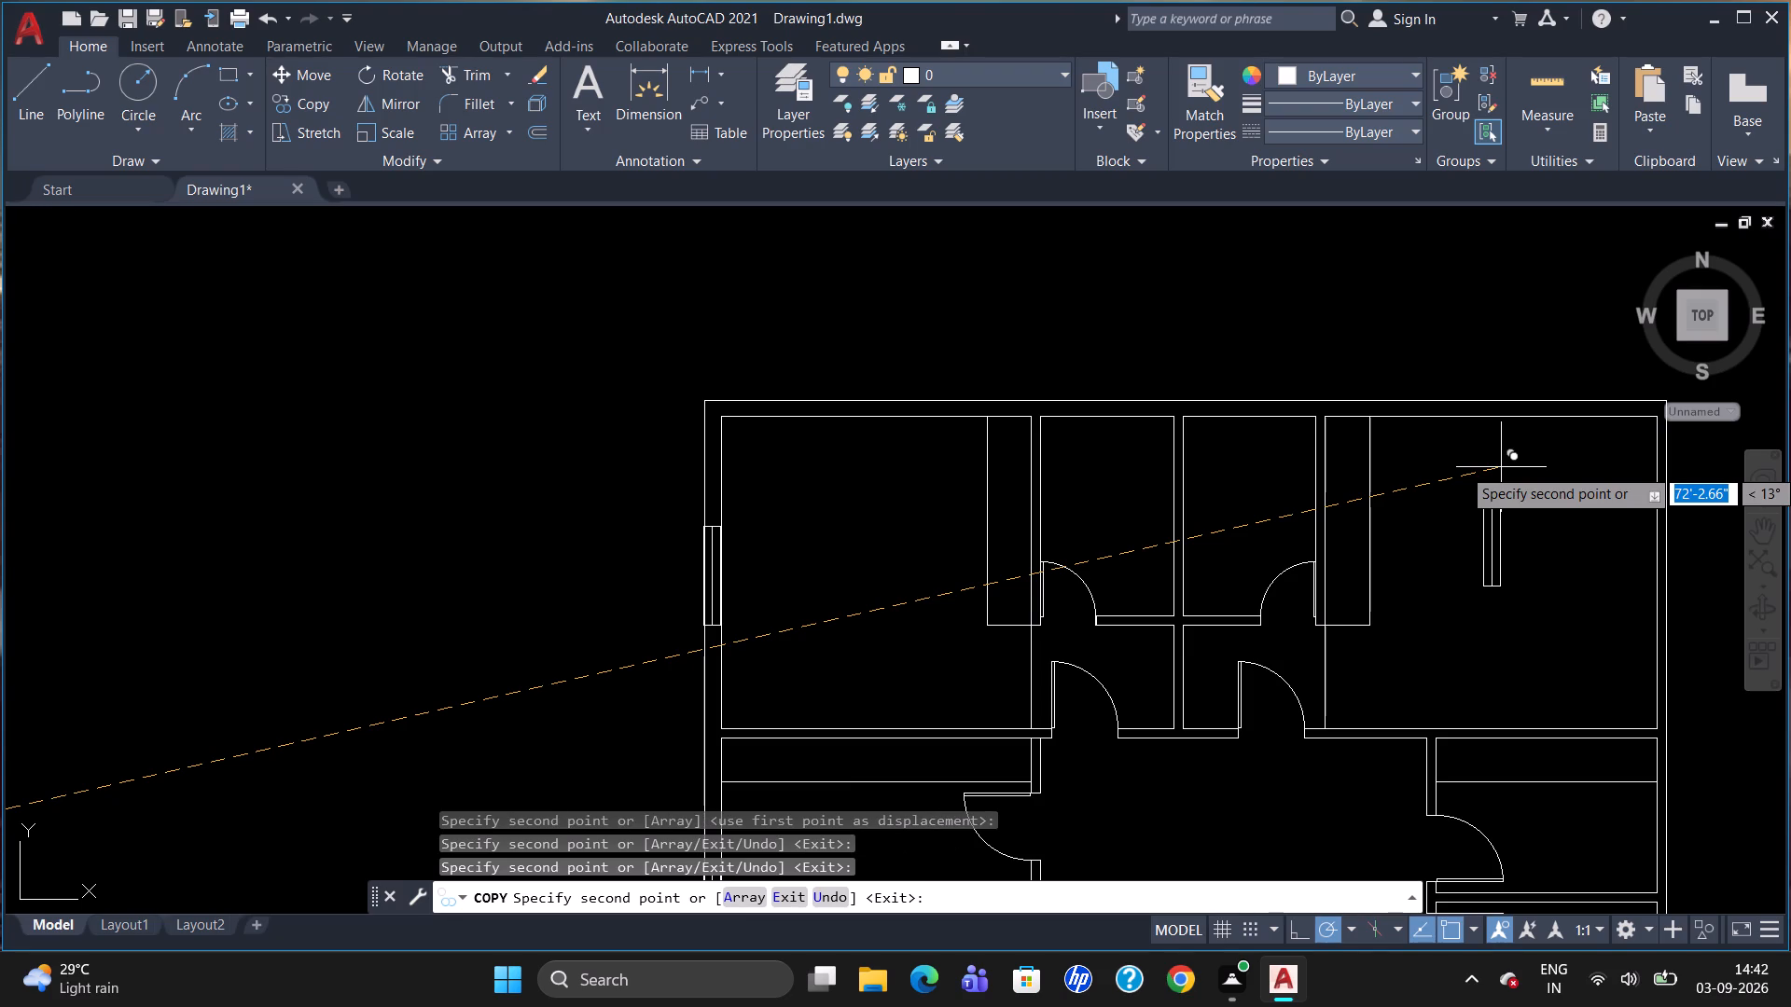
key("Escape")
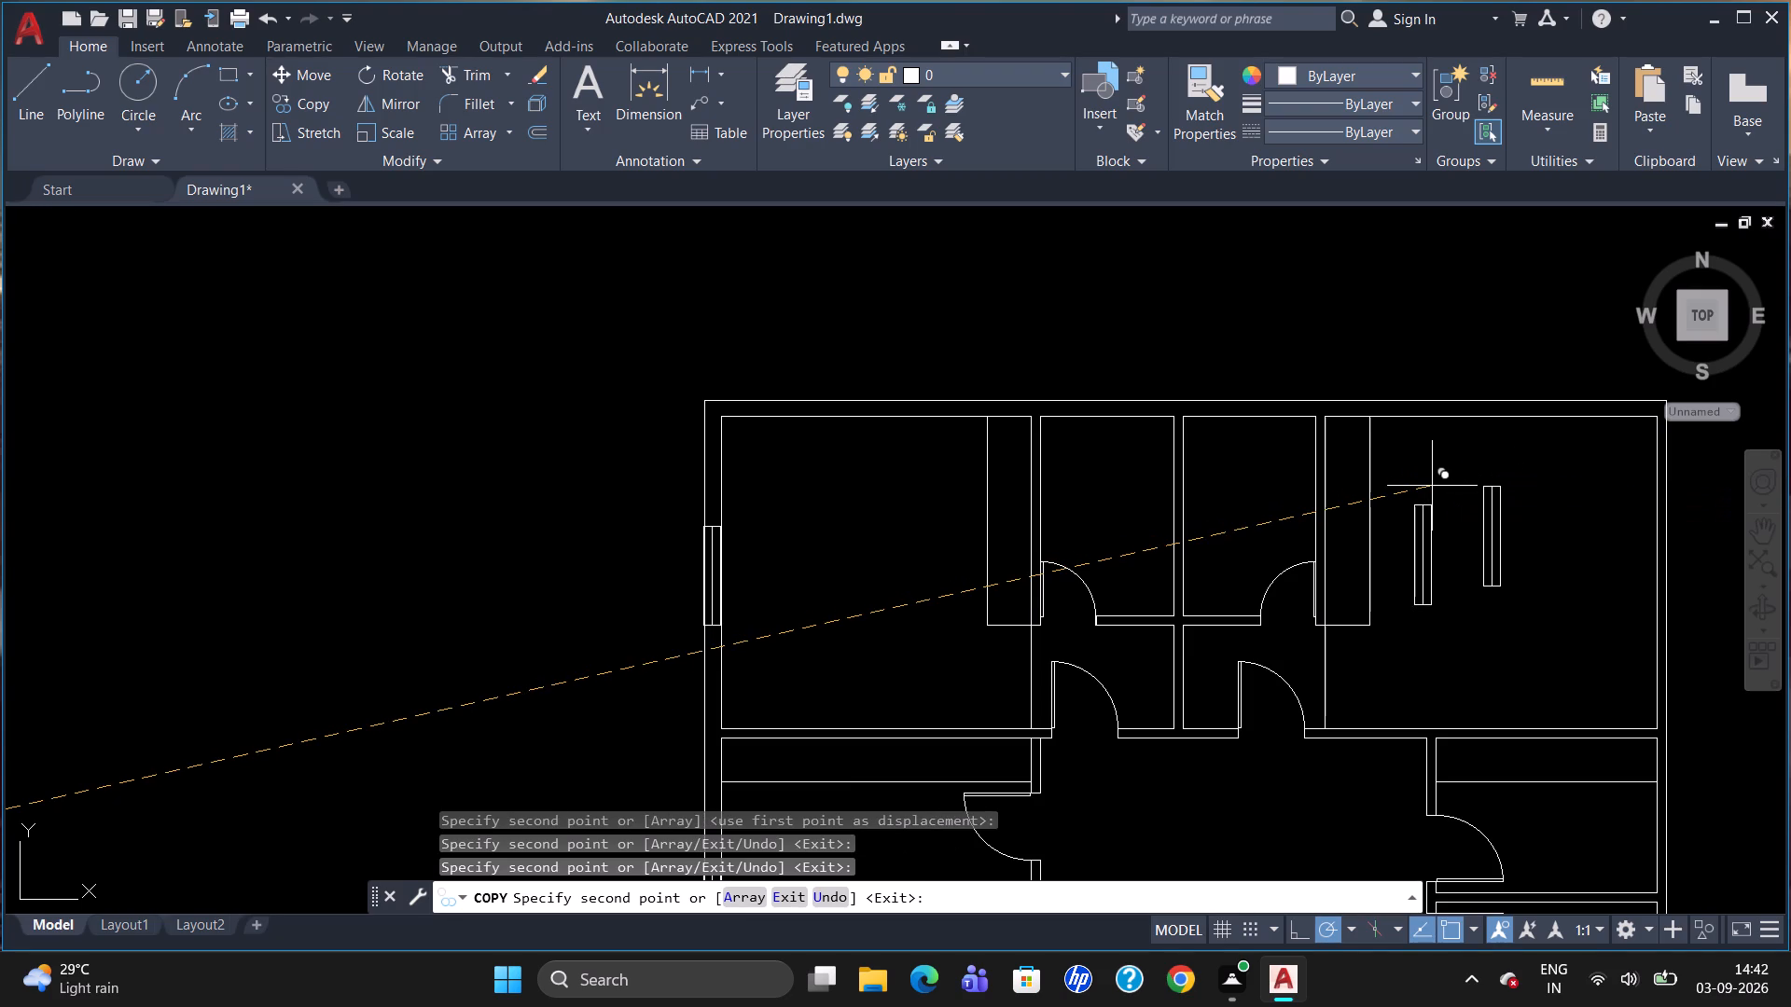
Move the upper-left room's window by its upper right corner onto the inner wall line, flush within the wall thickness.
scroll(672, 555, "up", 2)
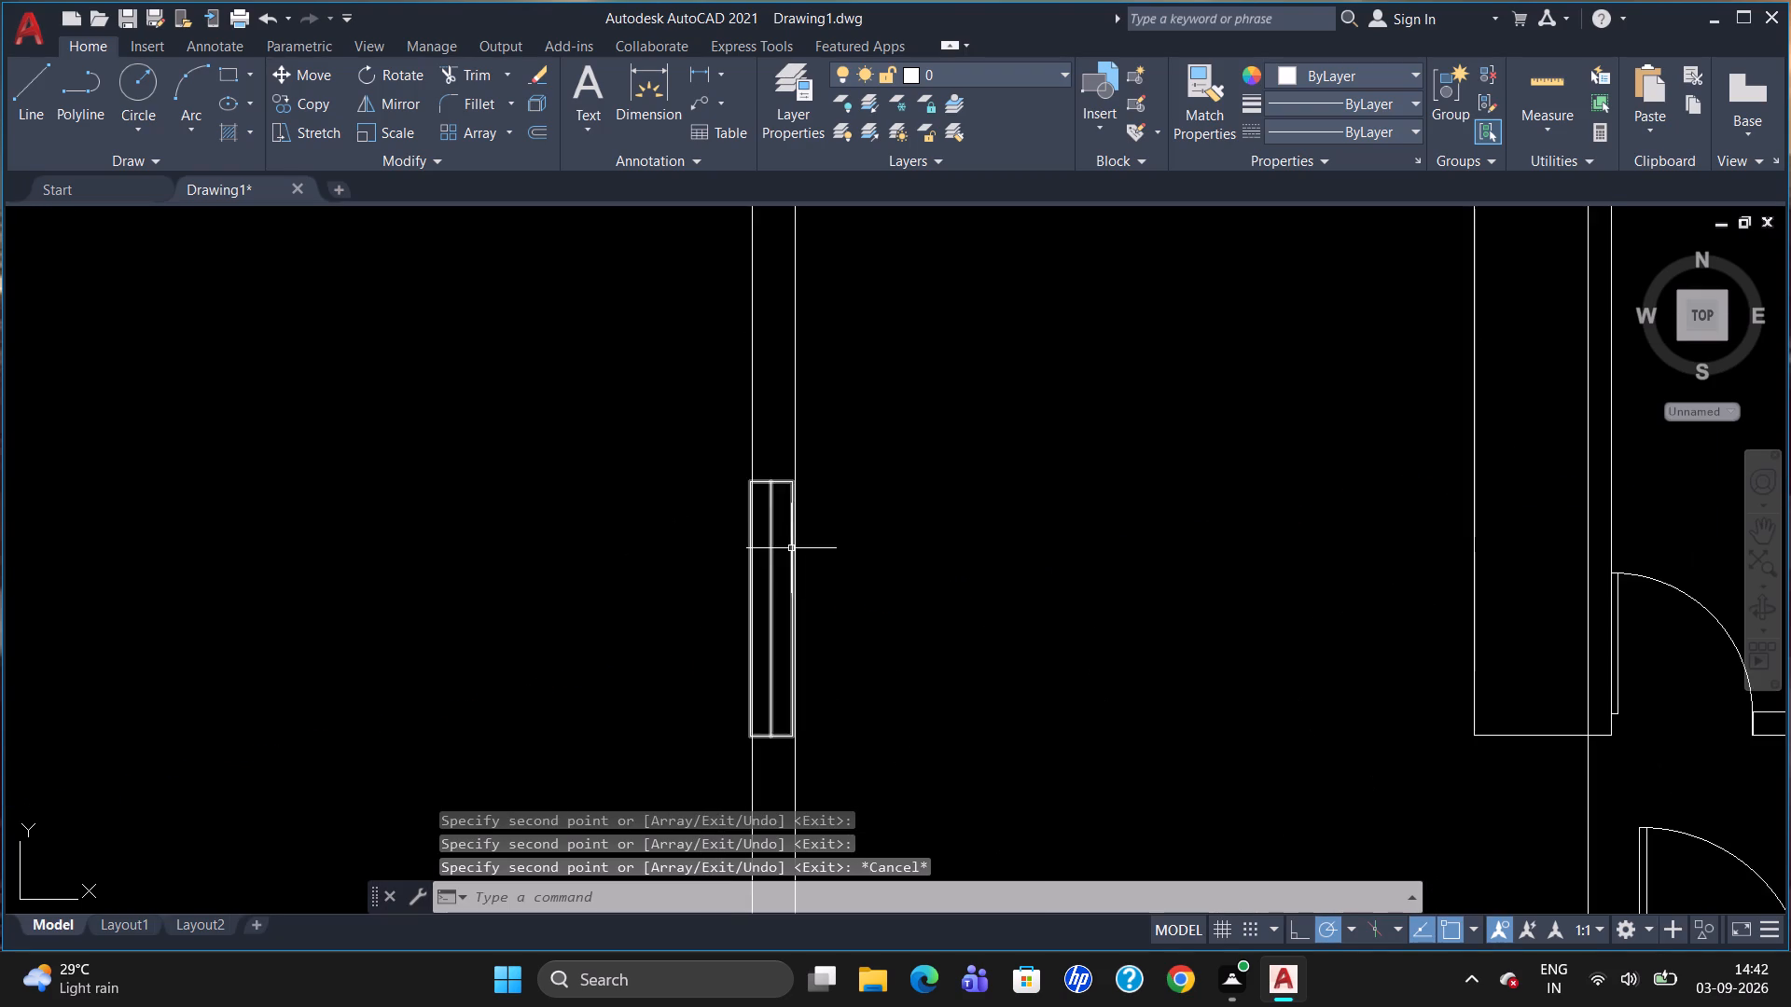
left_click(769, 506)
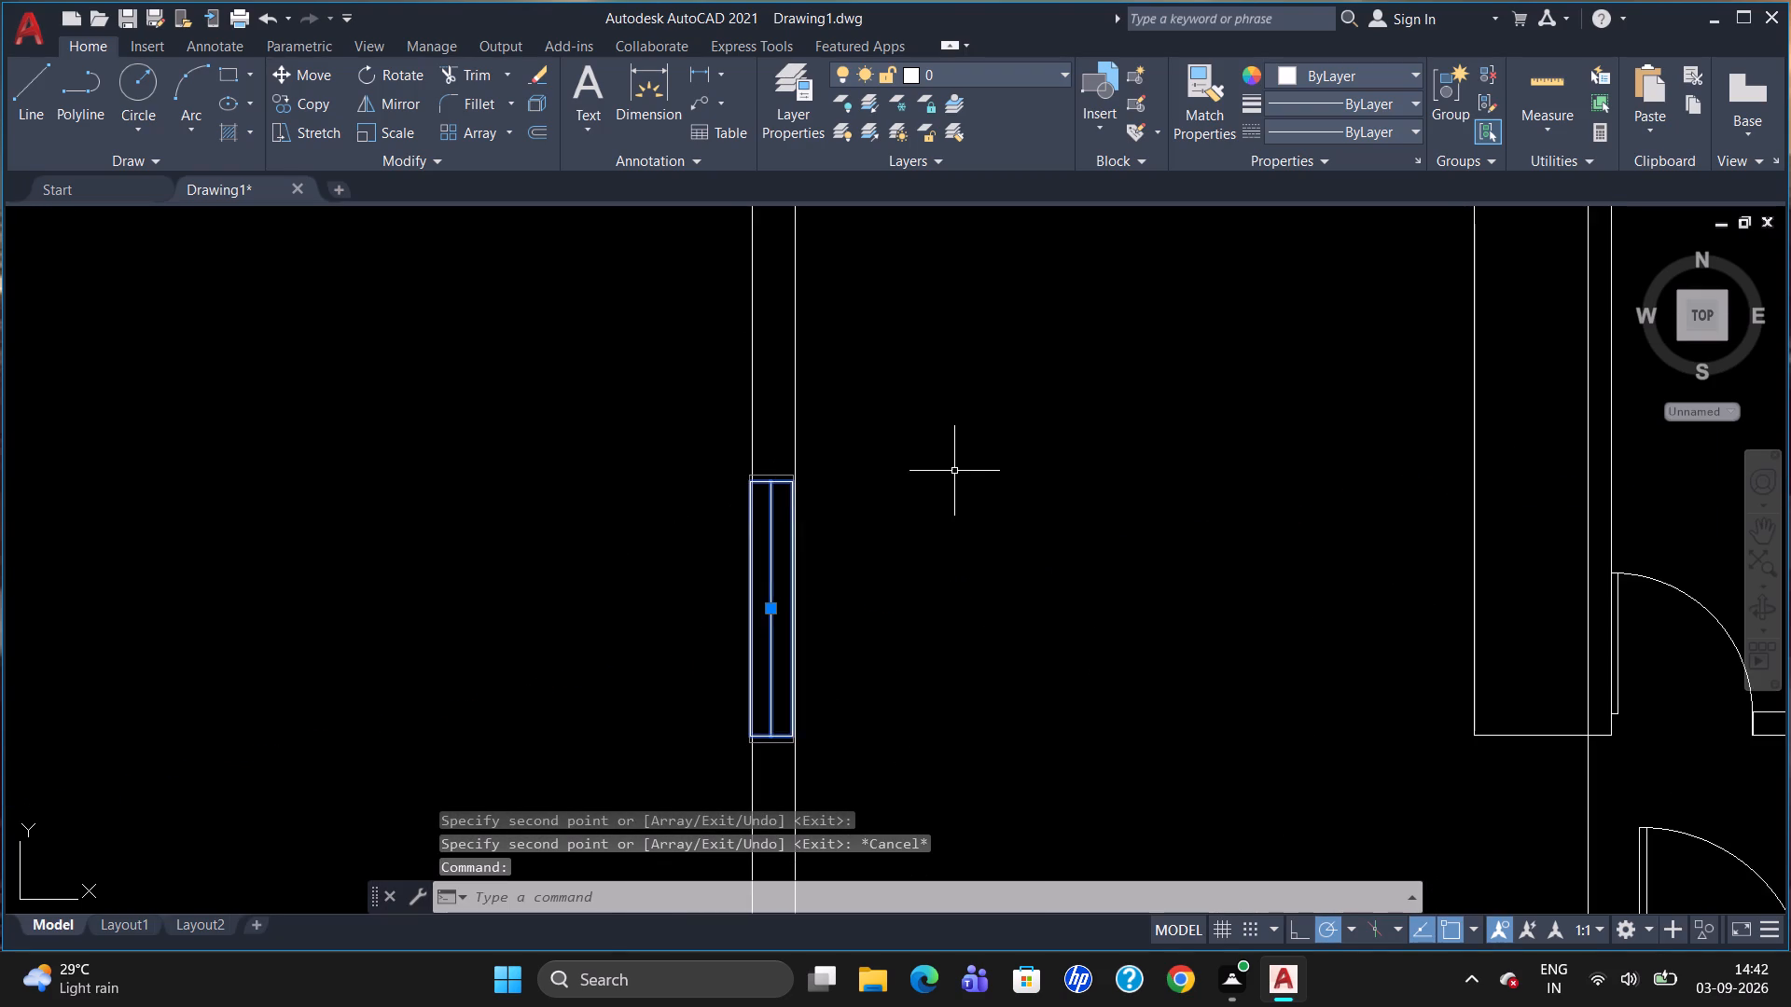
key("m")
key("Return")
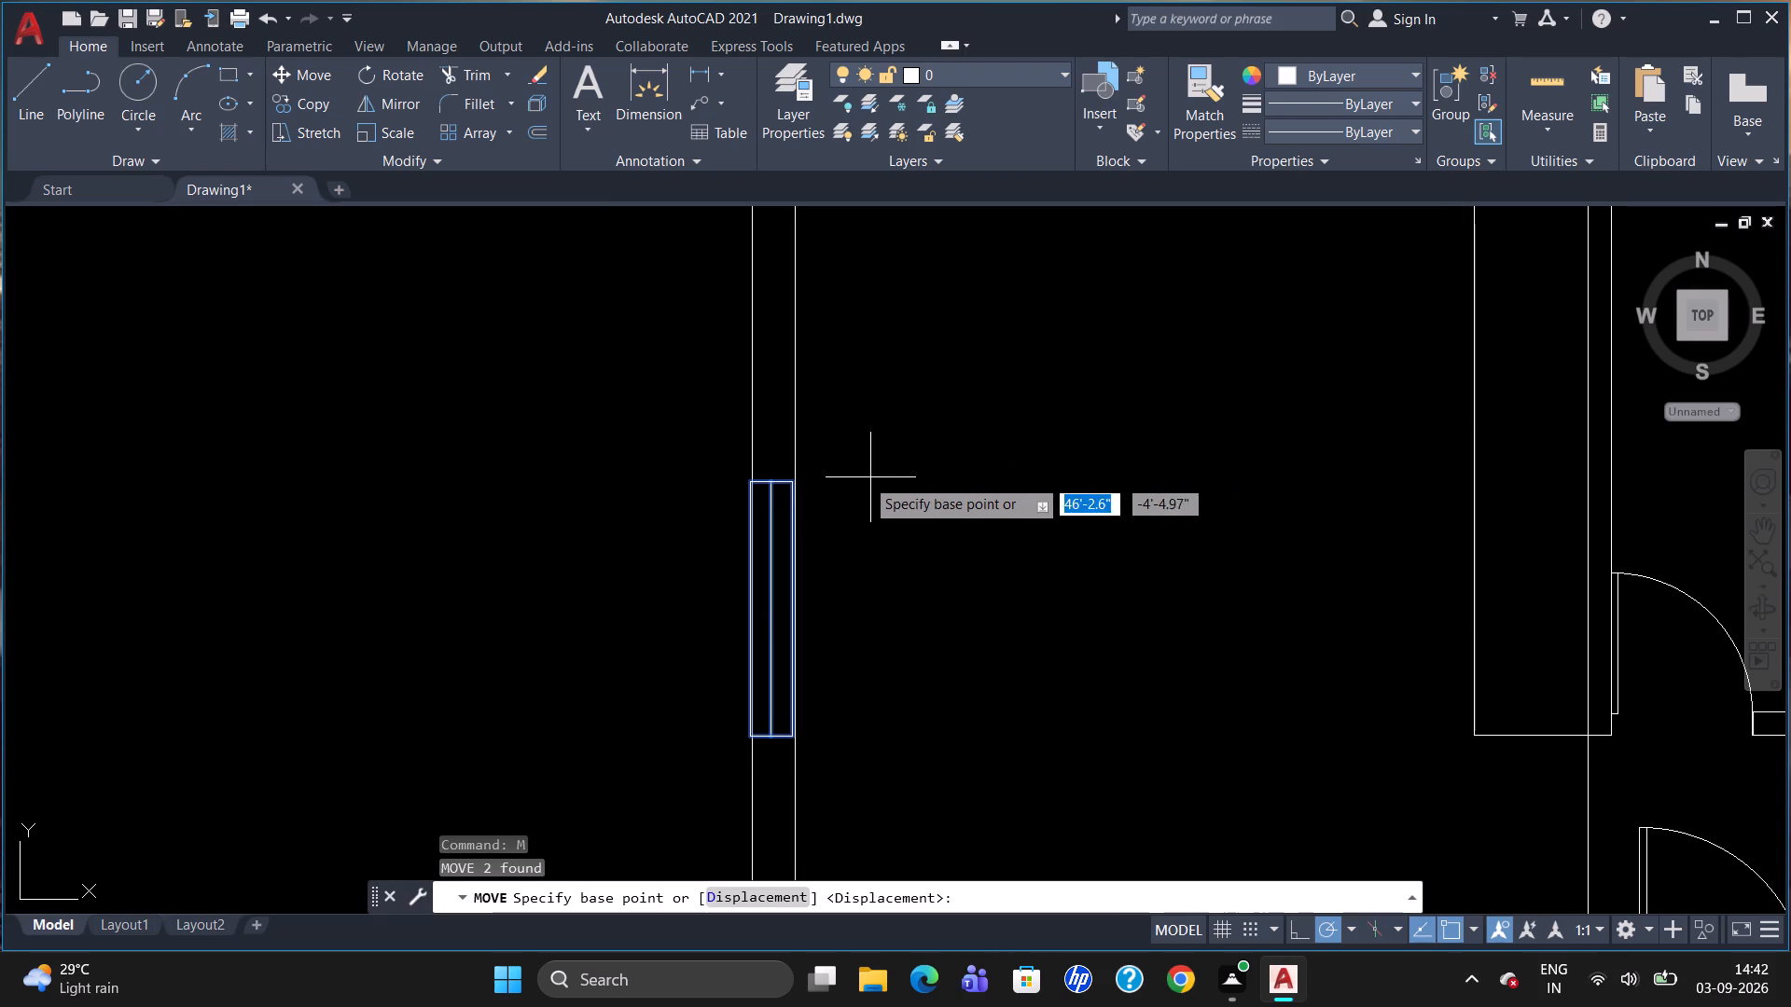
left_click(788, 482)
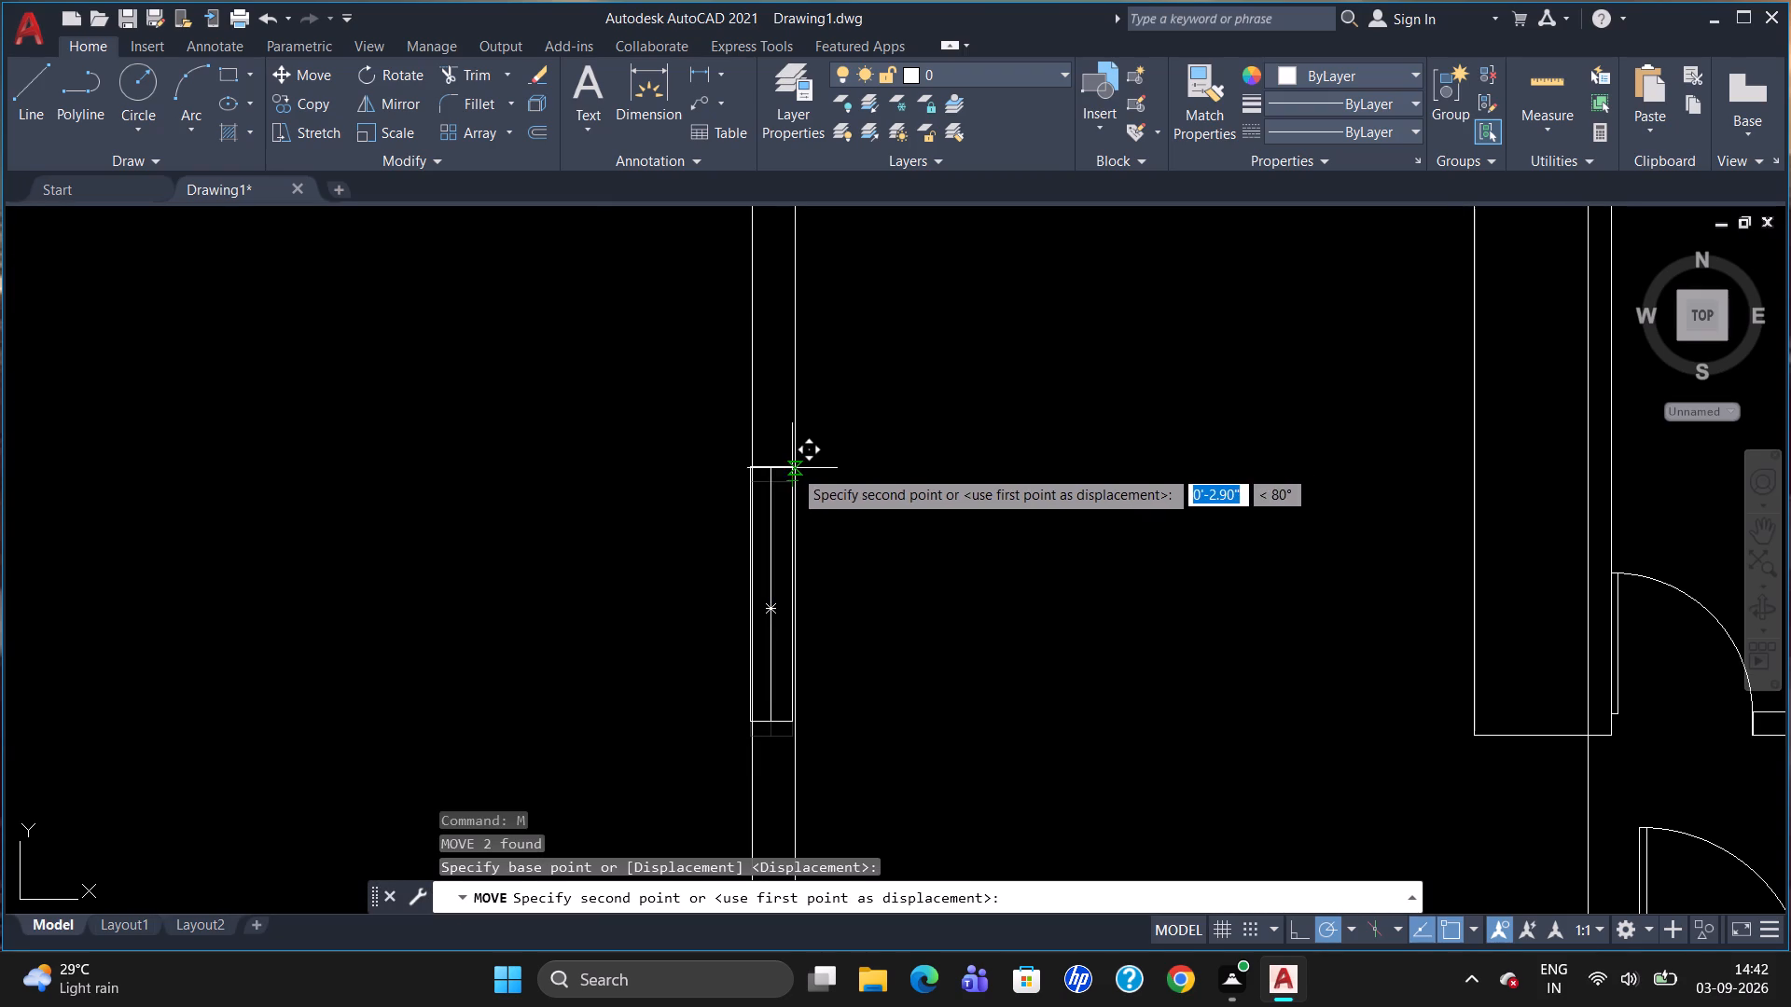
scroll(794, 470, "up", 2)
left_click(794, 470)
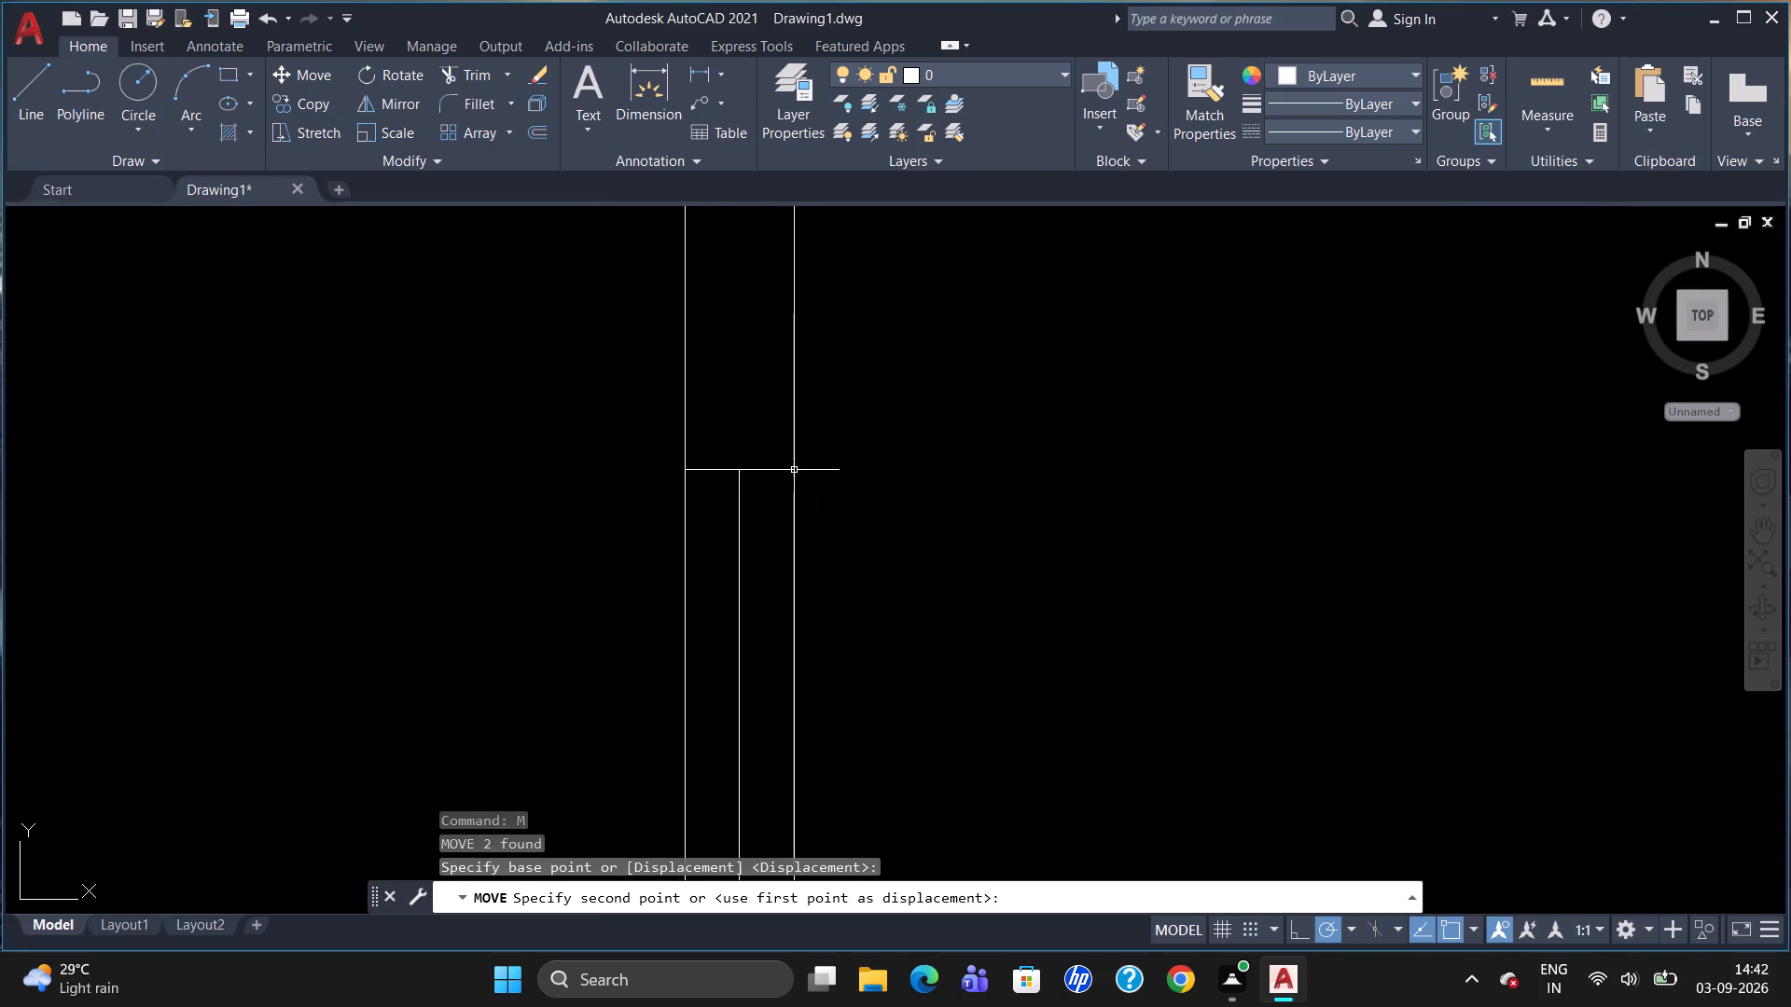
Move the window of the room below the upper-left room so its upper right corner lies on the inner wall line.
scroll(912, 315, "down", 4)
scroll(1040, 512, "down", 2)
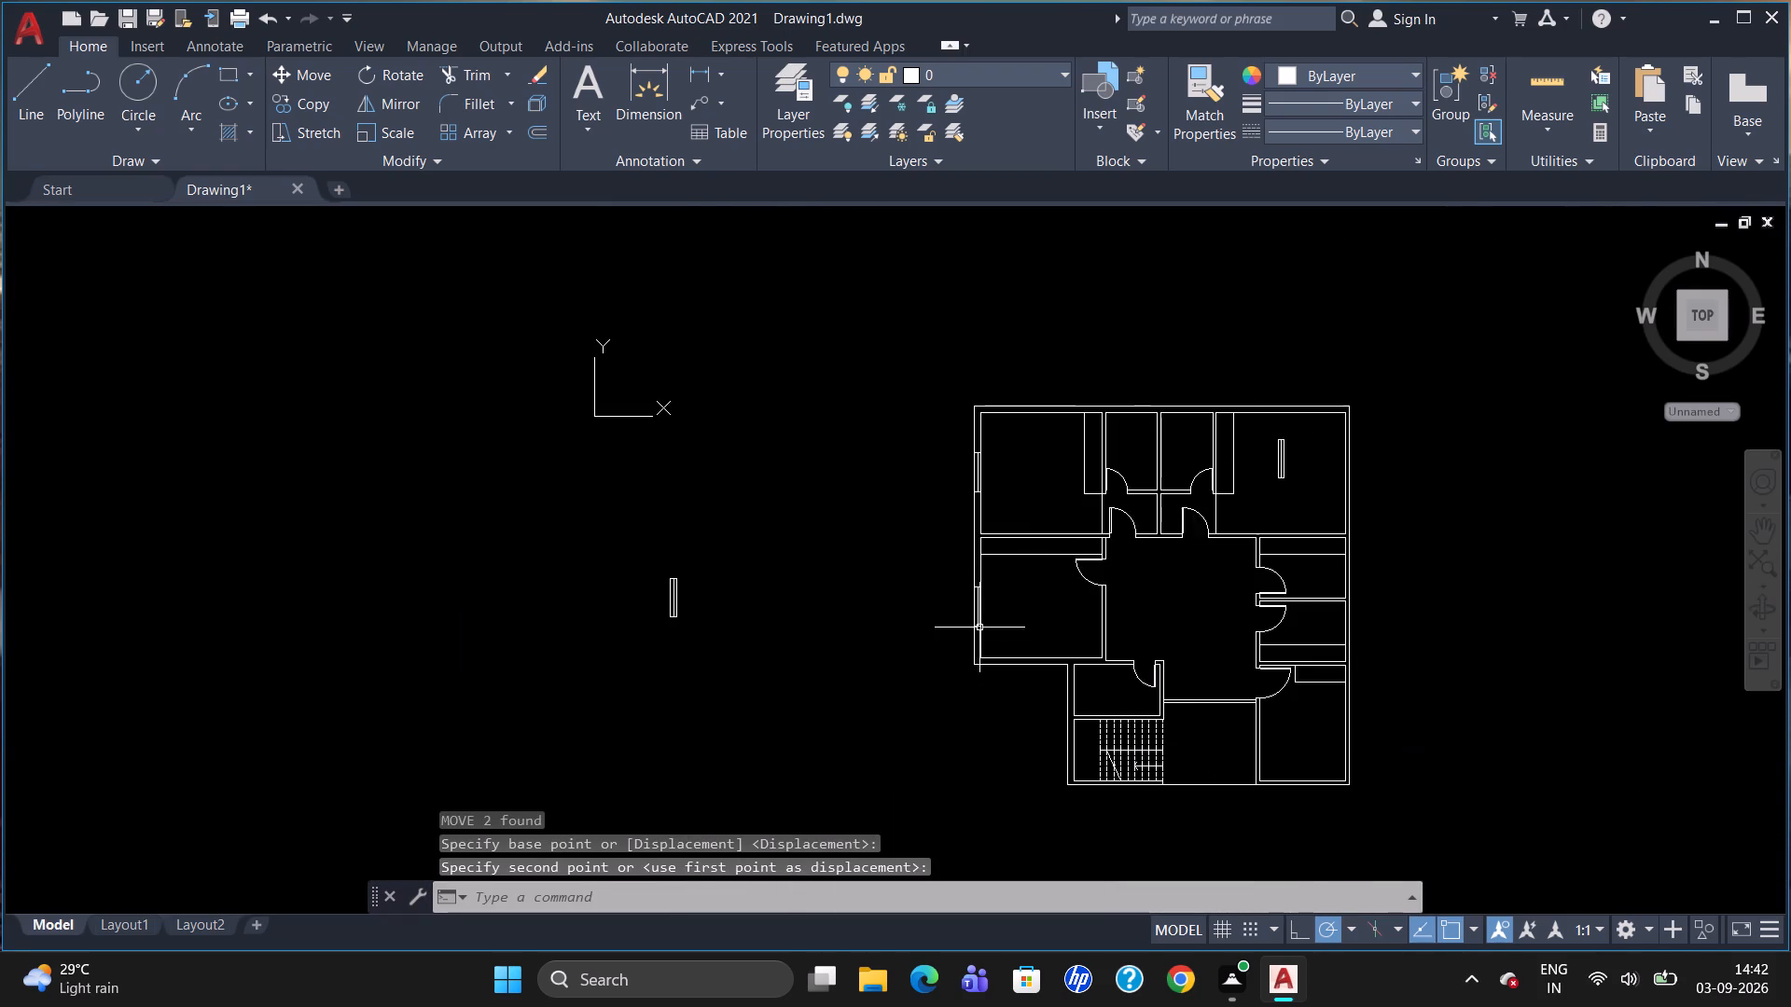
scroll(976, 636, "up", 3)
left_click(983, 511)
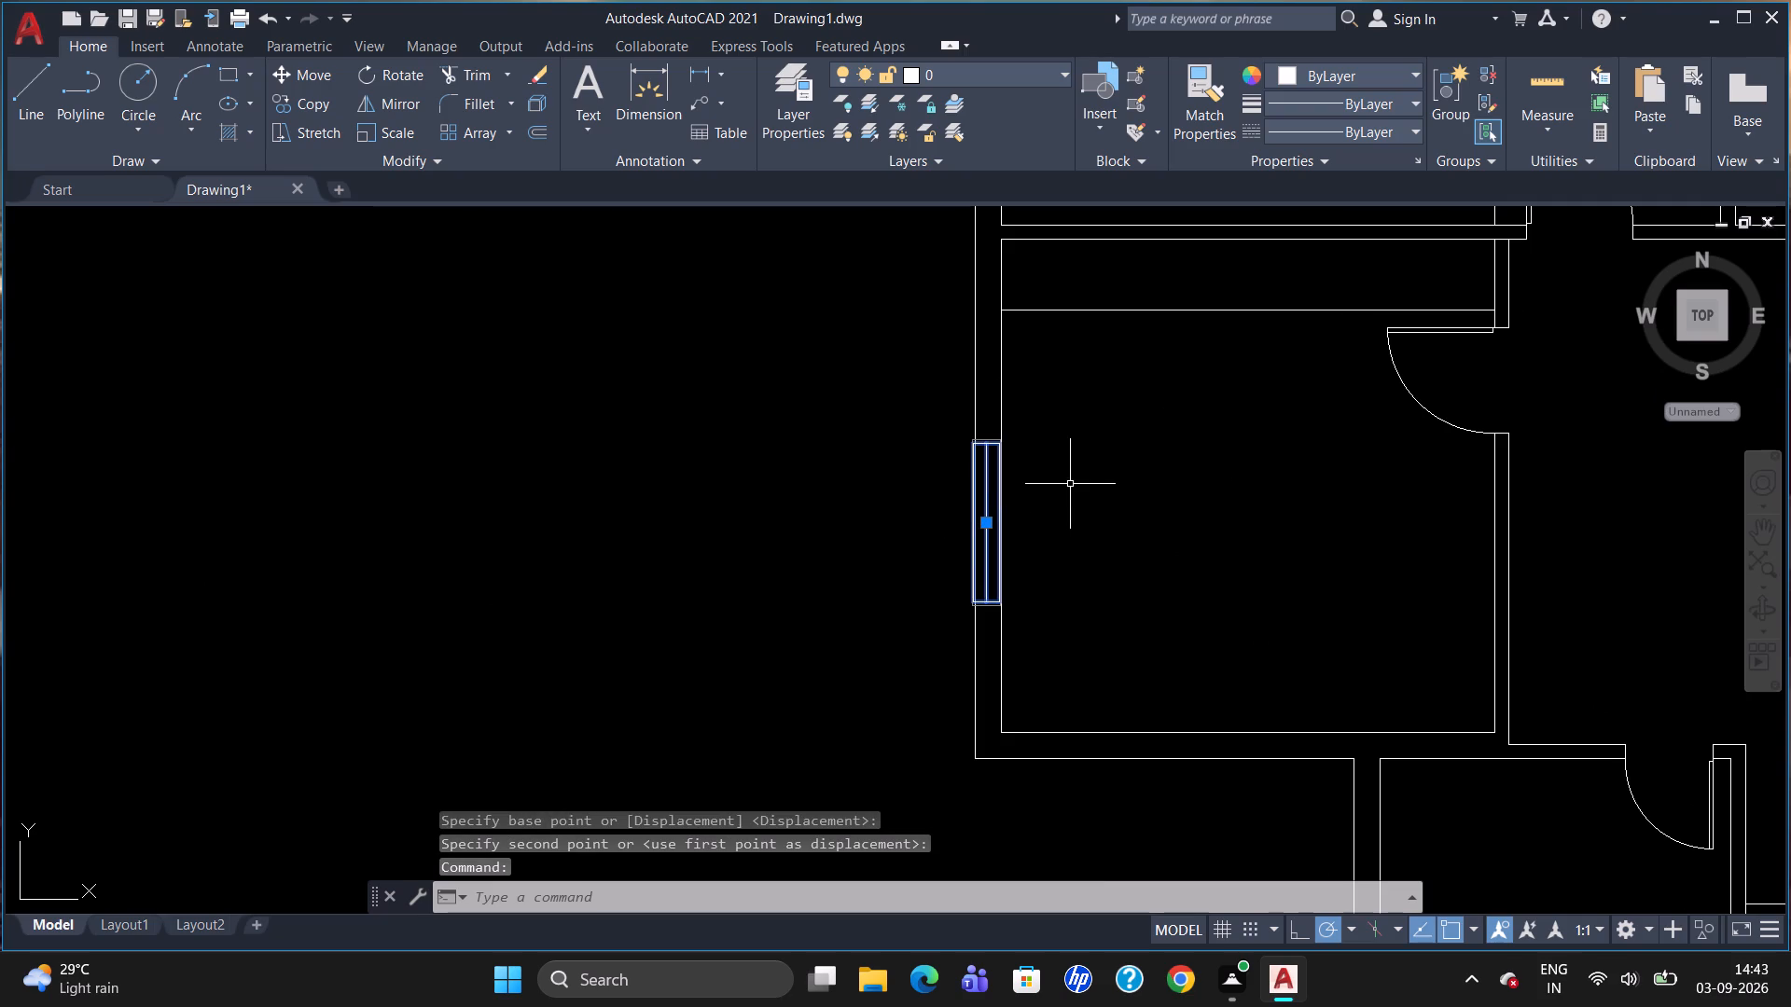
key("m")
key("Return")
scroll(1007, 422, "up", 3)
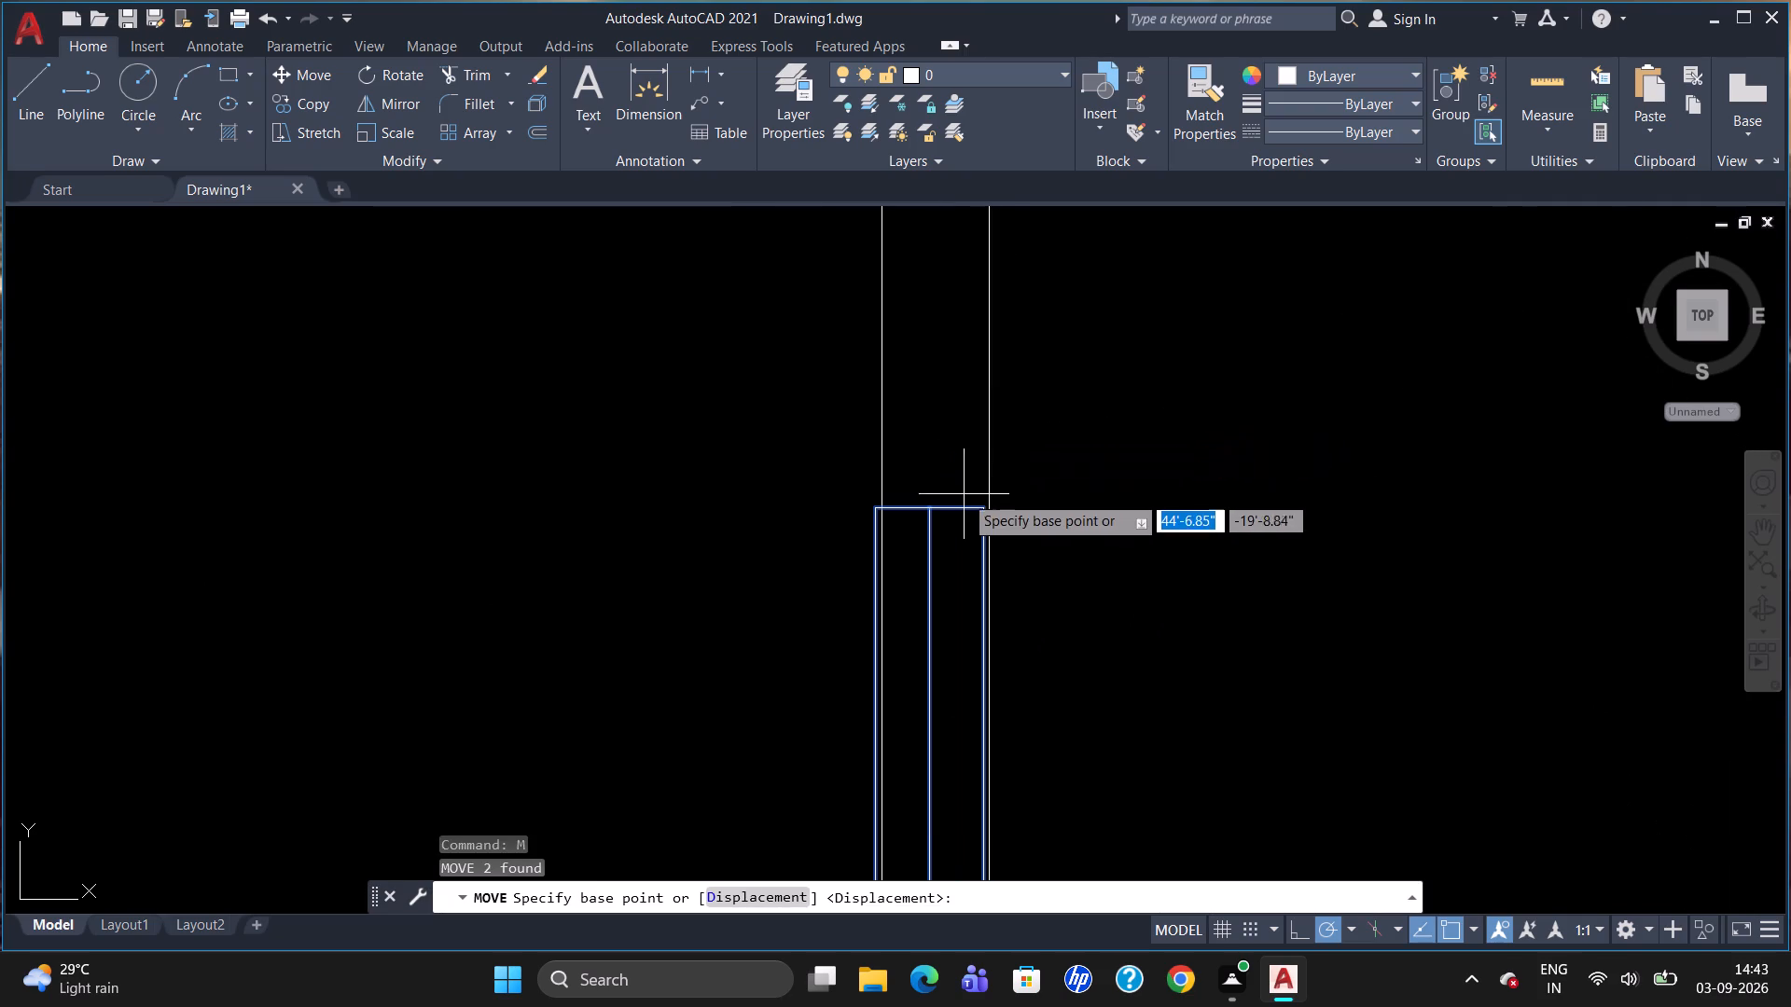
left_click(977, 505)
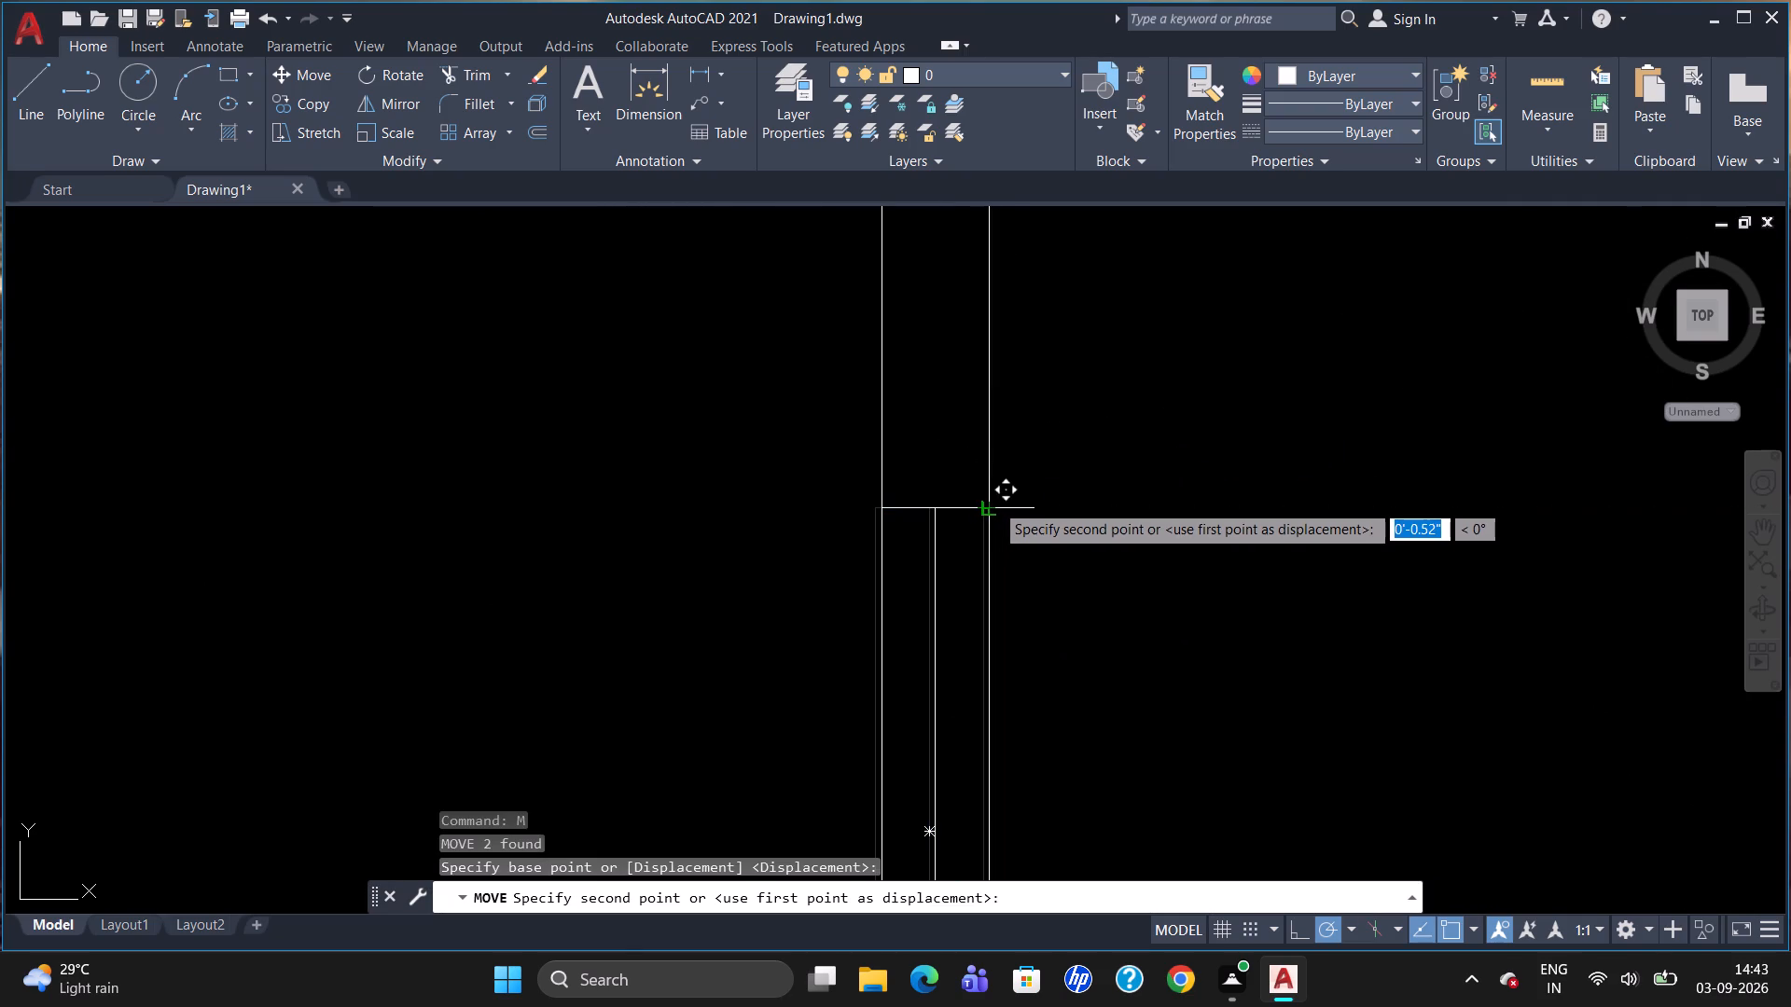
left_click(994, 503)
Rotate the window copy inside the upper-right room 90° to horizontal about the midpoint of its right long side.
scroll(937, 545, "down", 4)
scroll(904, 666, "down", 2)
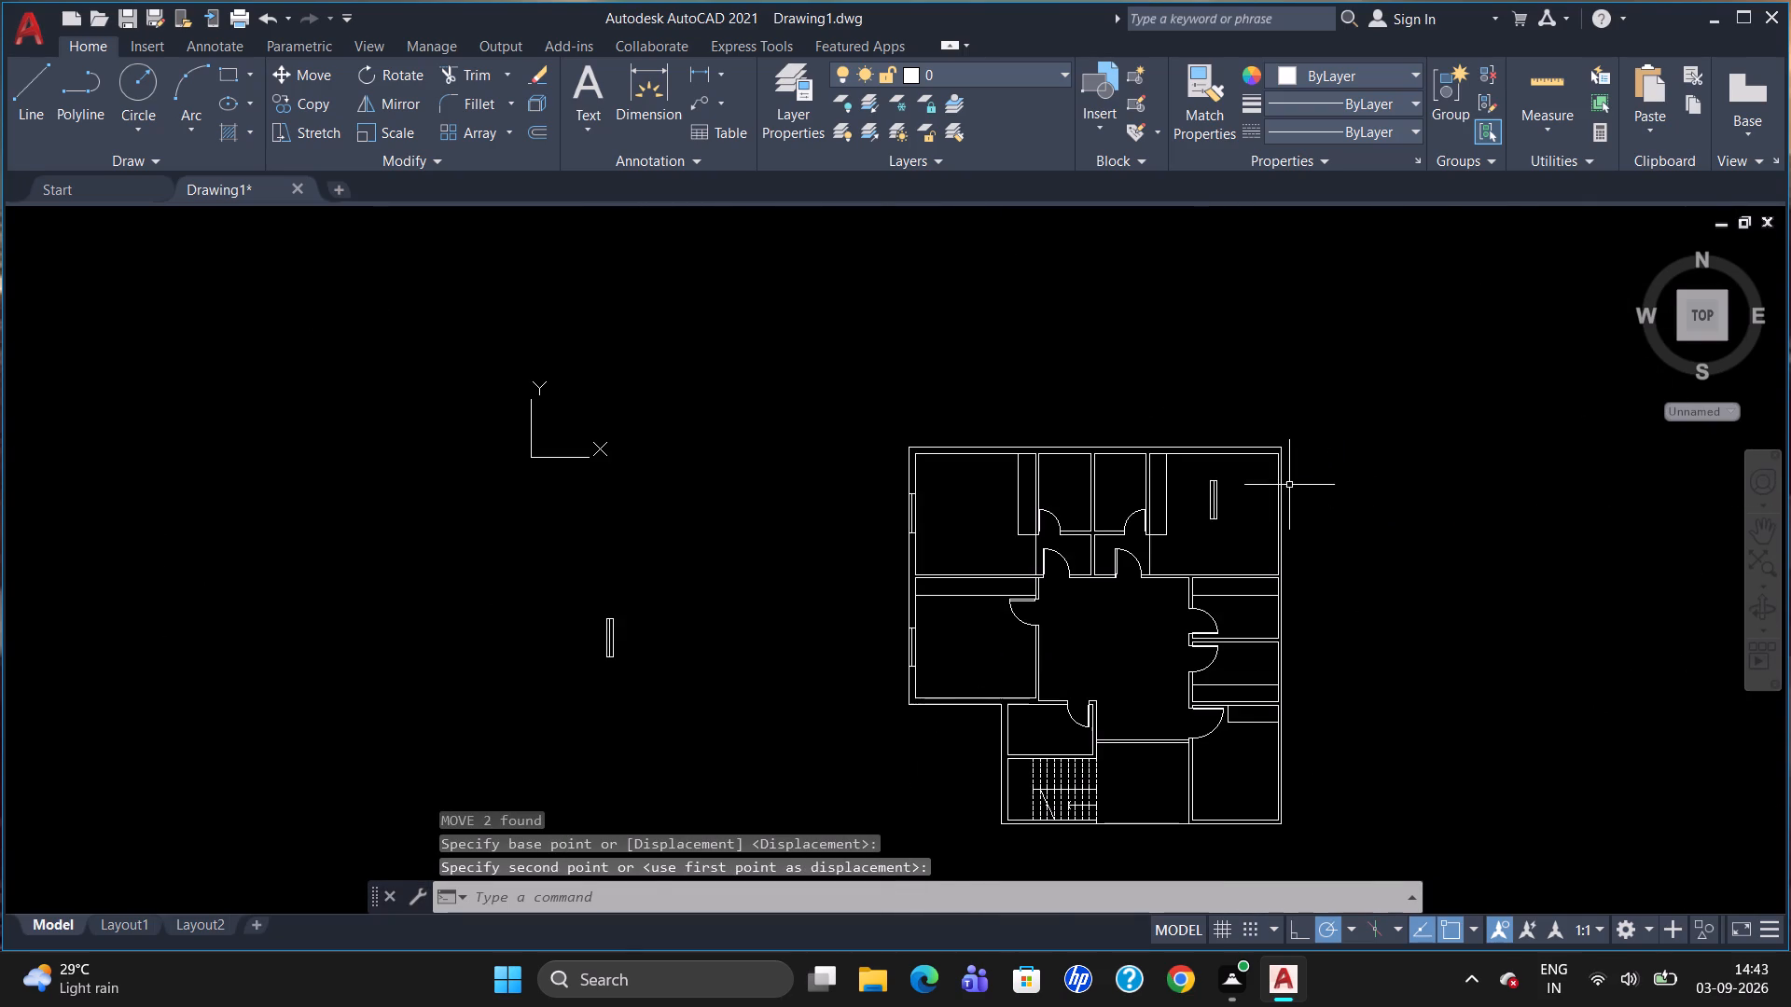
scroll(1292, 451, "up", 3)
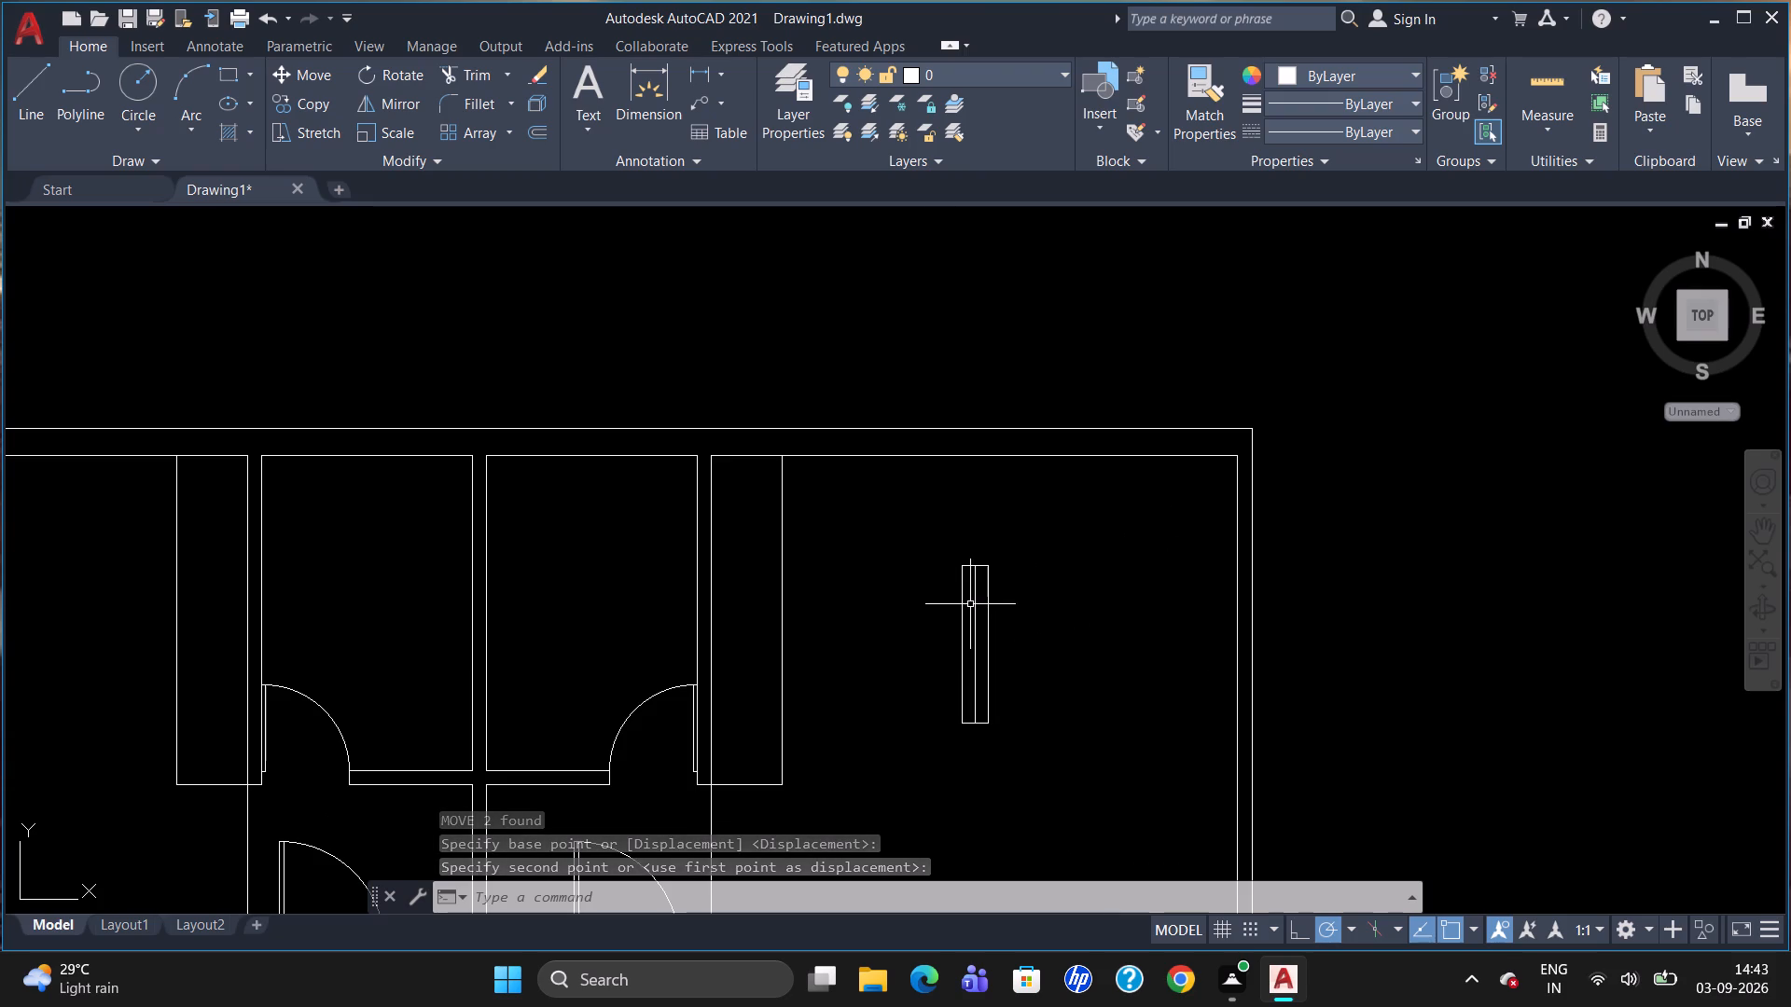
left_click(973, 600)
type("RO")
key("Return")
left_click(990, 641)
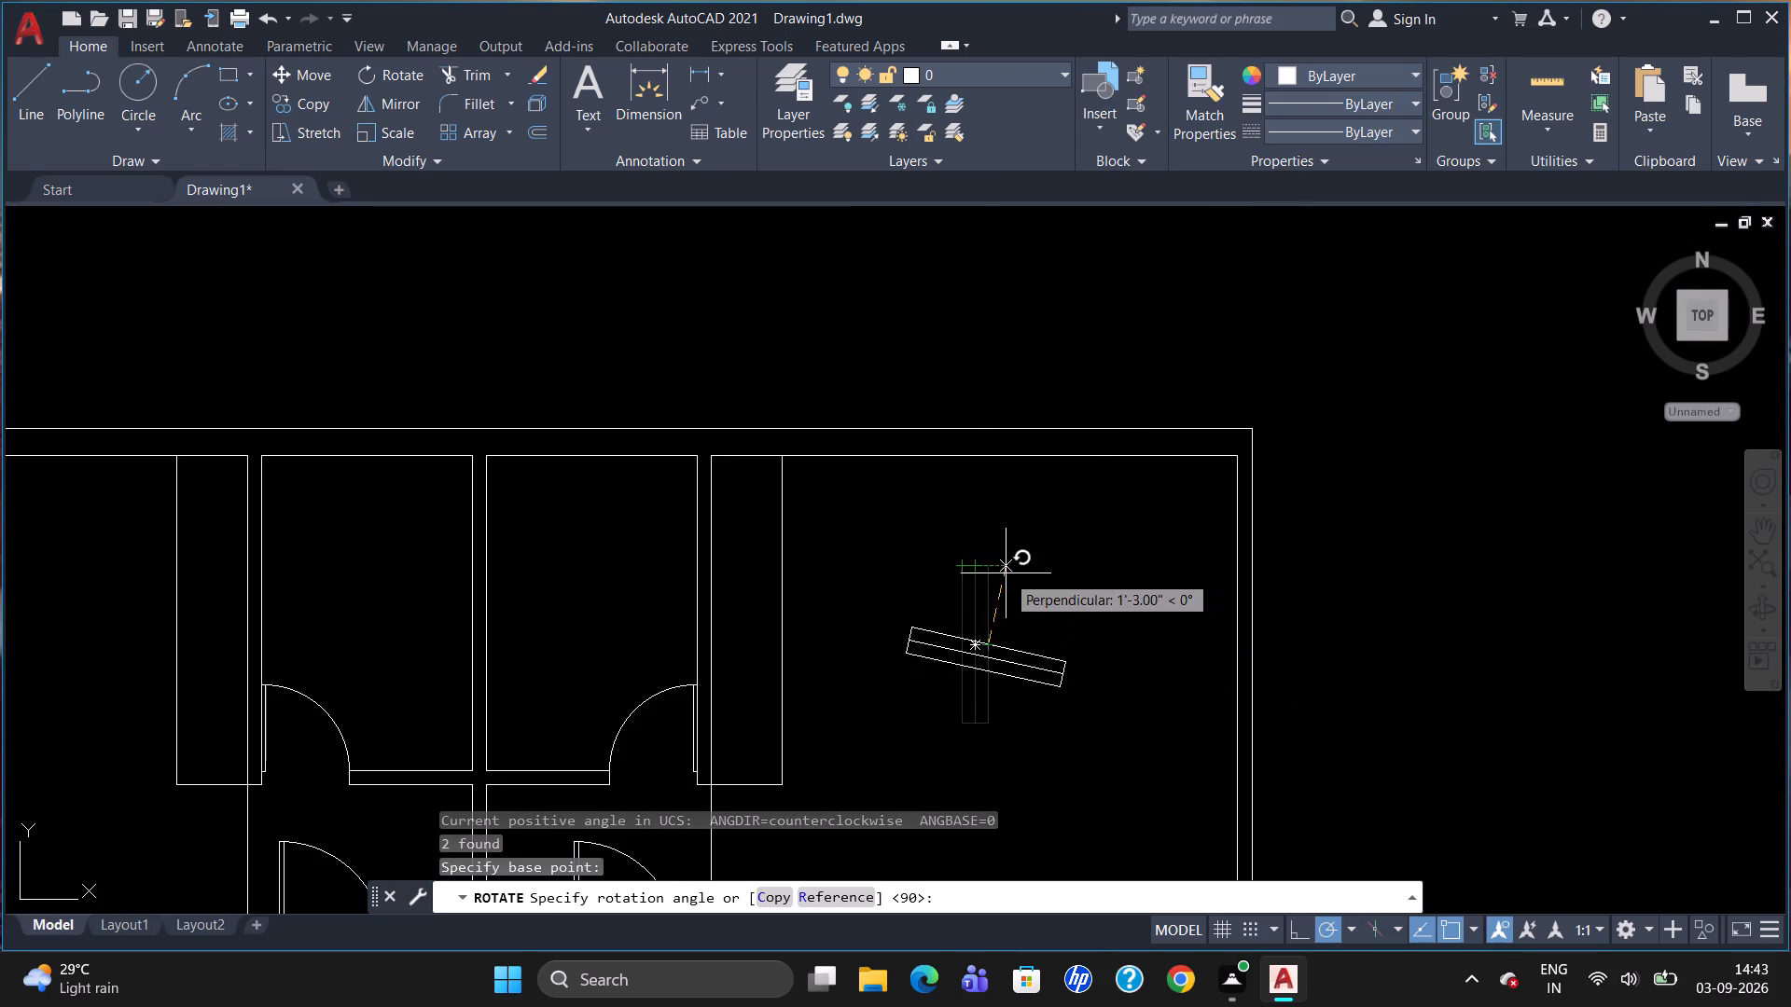
left_click(989, 570)
Move the horizontal window by its centre from the upper-right room's floor area into that room's top outer wall.
left_click(998, 649)
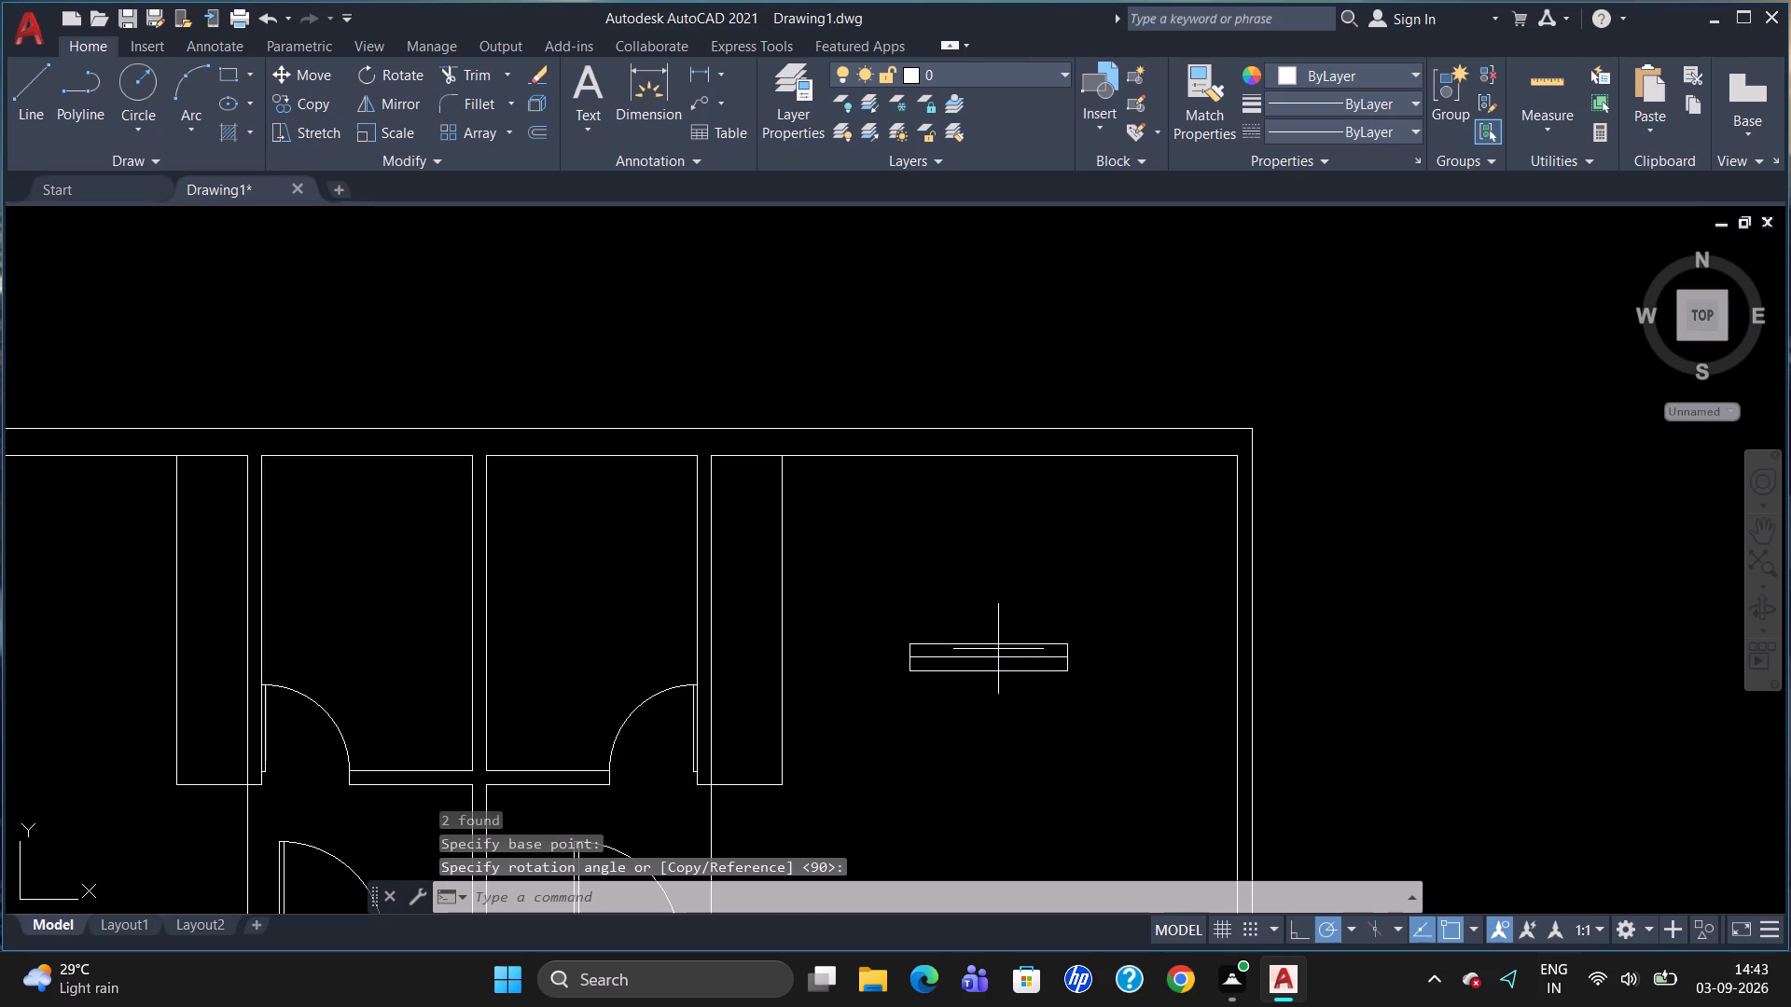
left_click(1007, 642)
left_click(1007, 657)
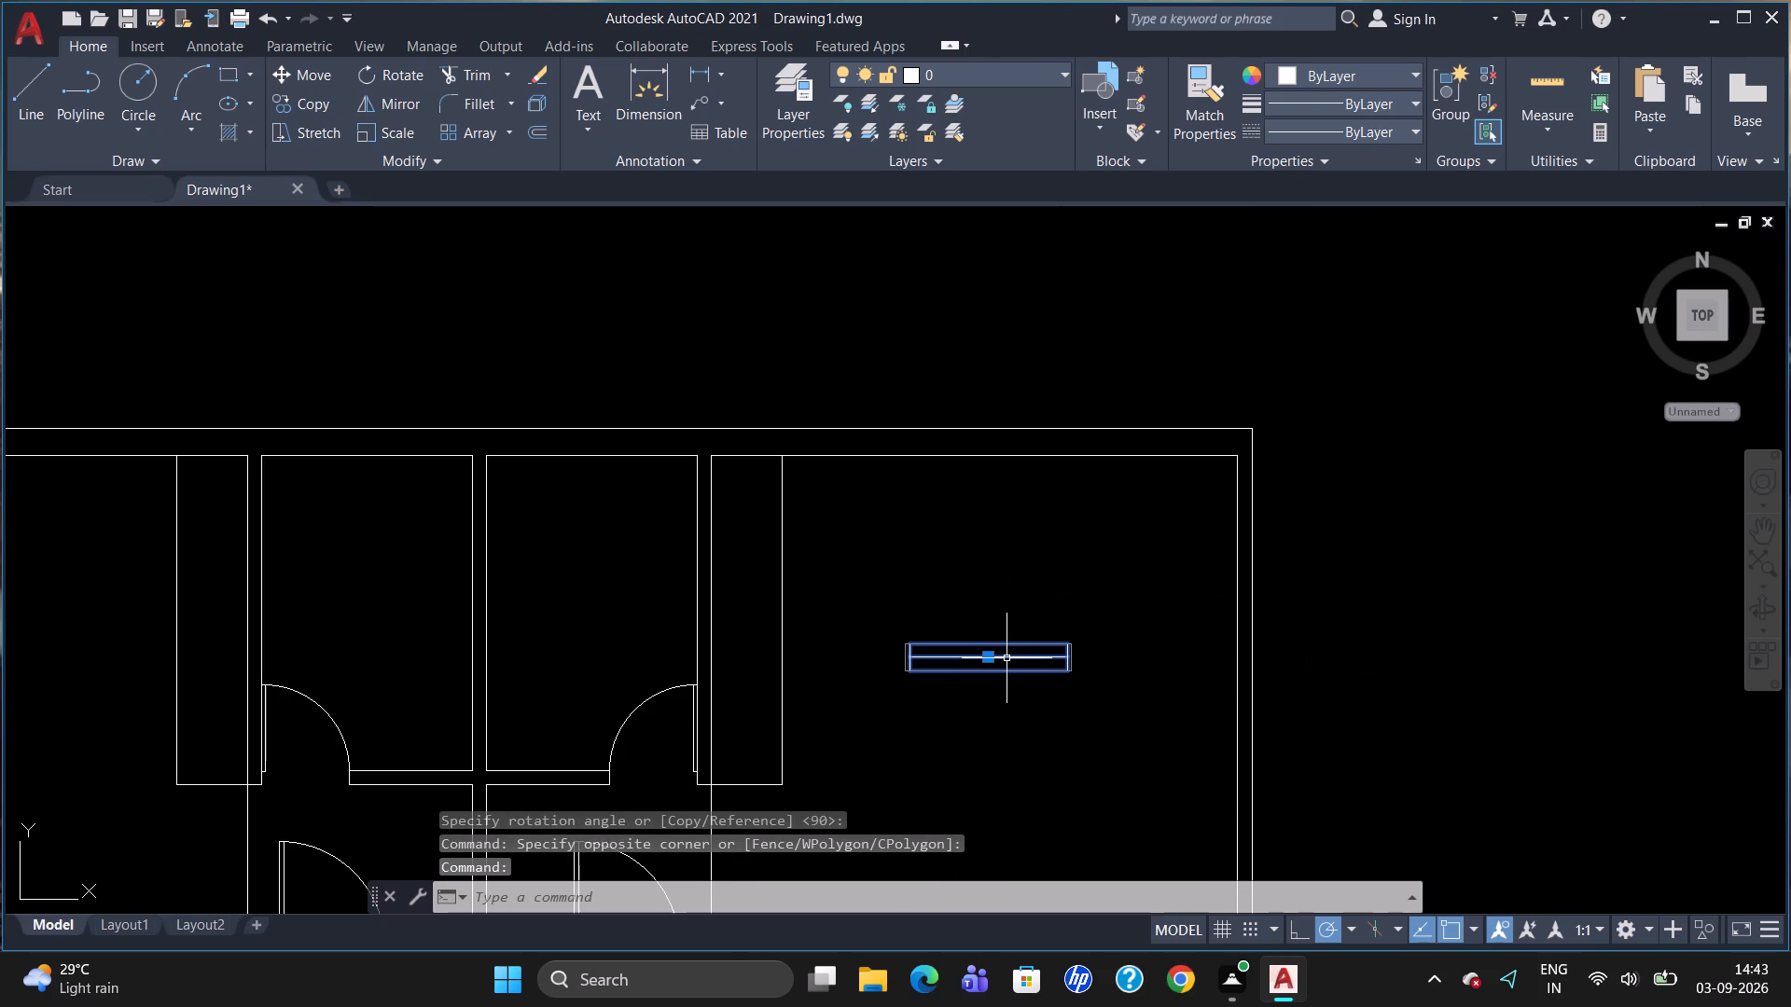
key("m")
key("Return")
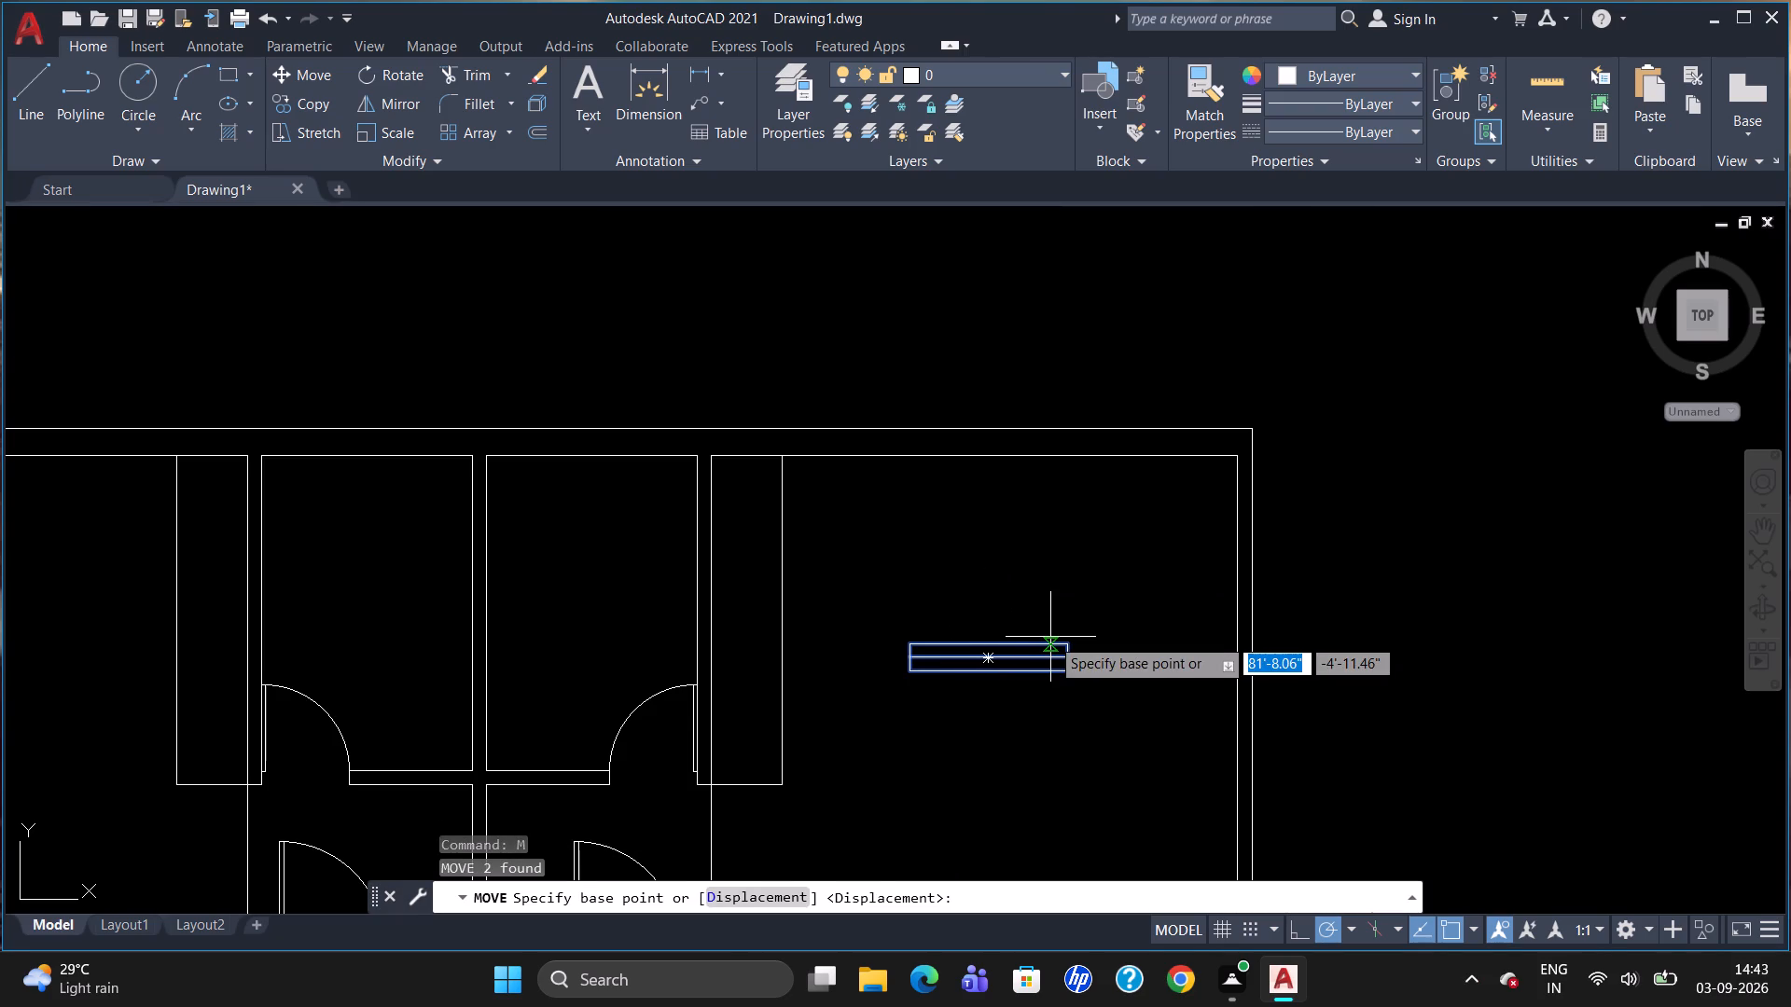
left_click(993, 653)
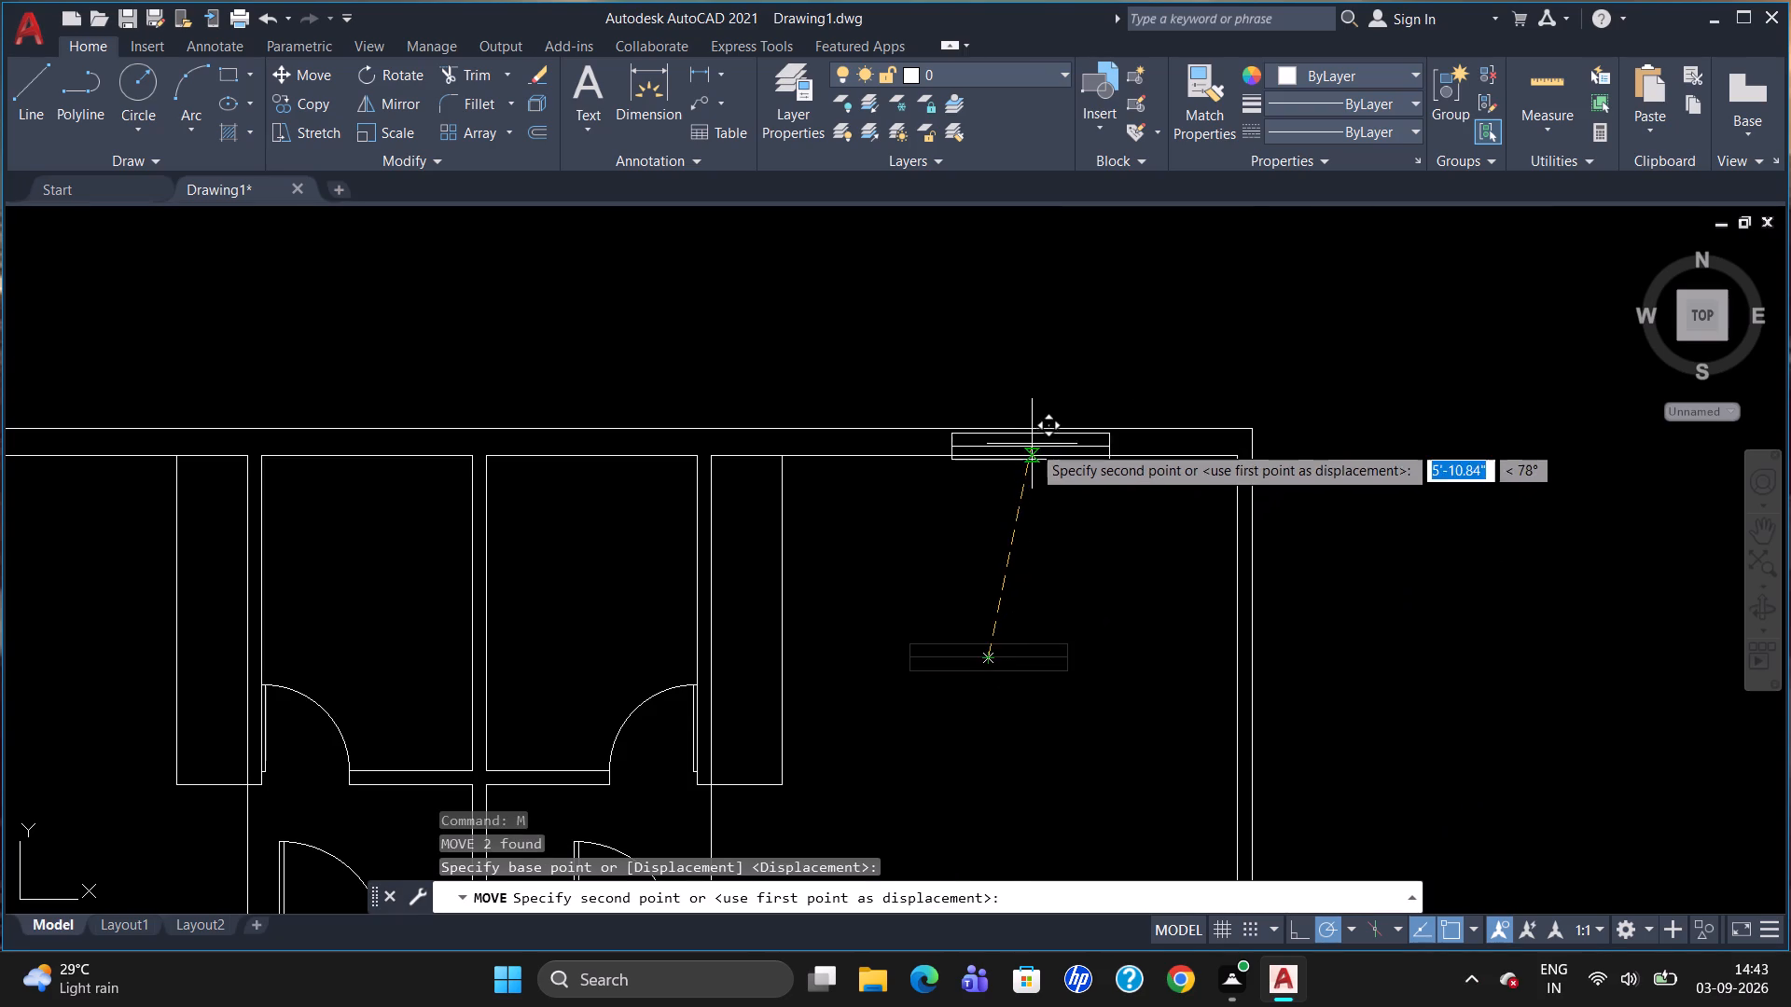
scroll(1032, 442, "up", 1)
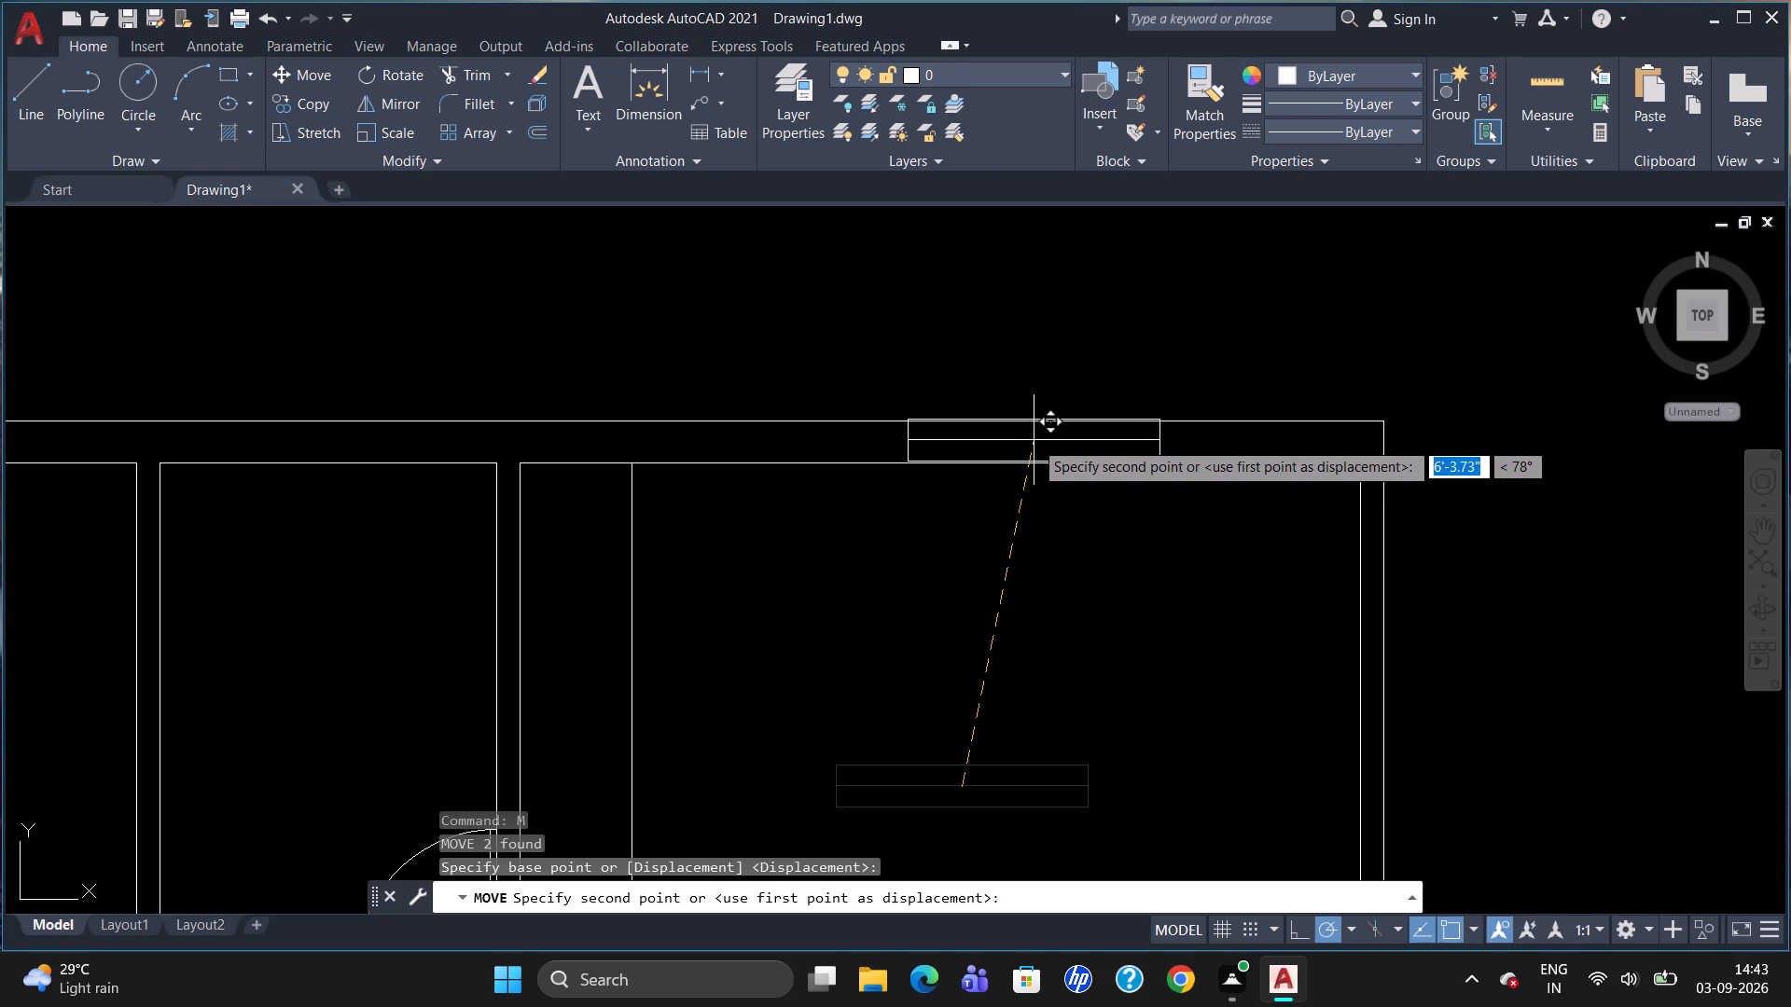
left_click(1034, 441)
scroll(1079, 384, "up", 3)
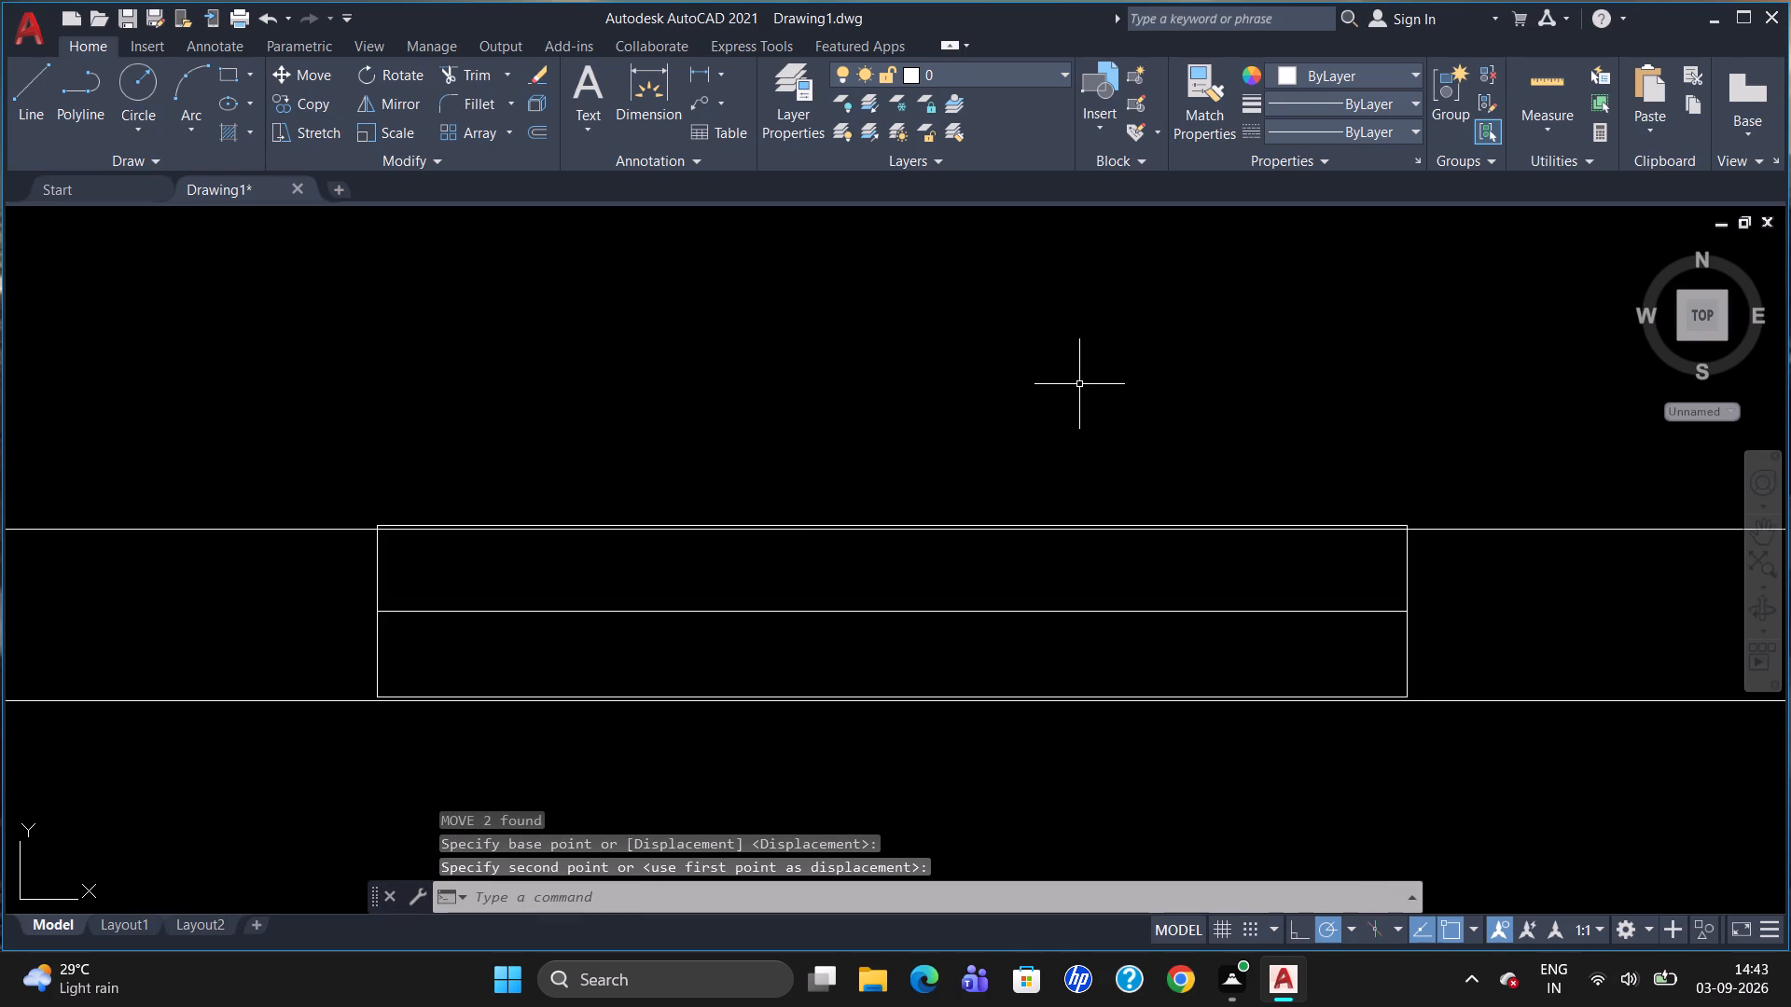
Move the upper-right room's top-wall window by its upper right corner onto the outer wall line, flush within the wall thickness.
left_click(570, 527)
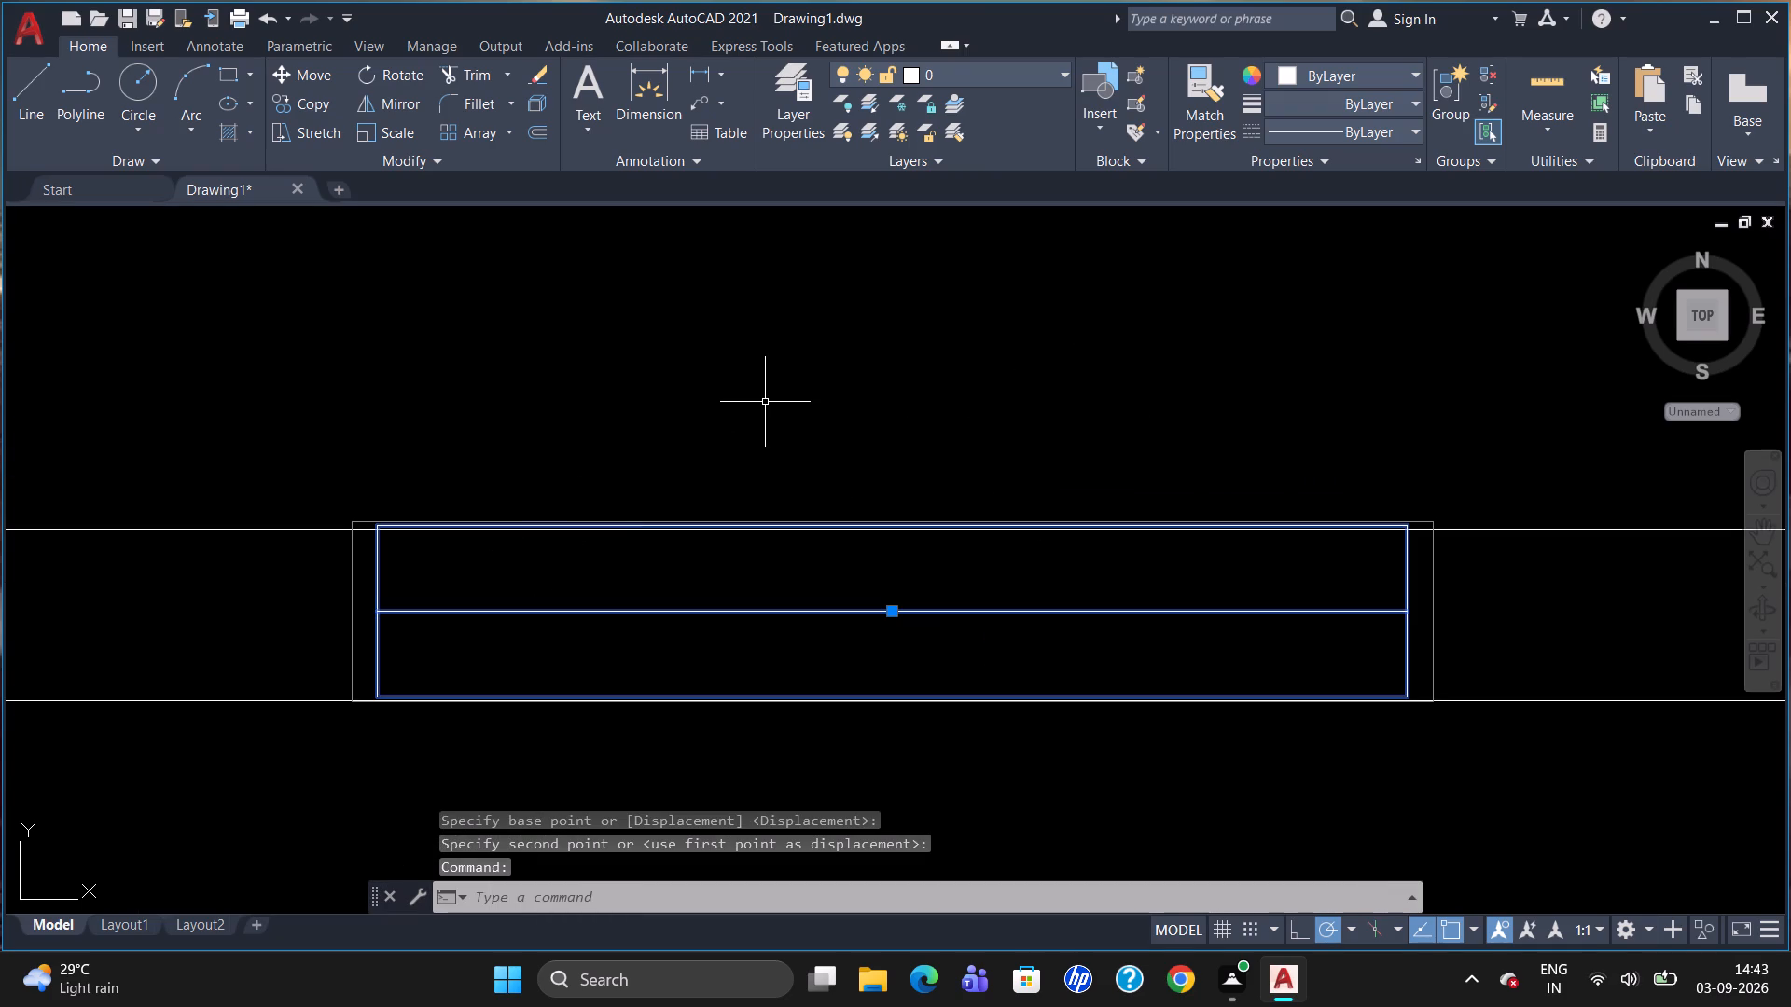
key("m")
key("Return")
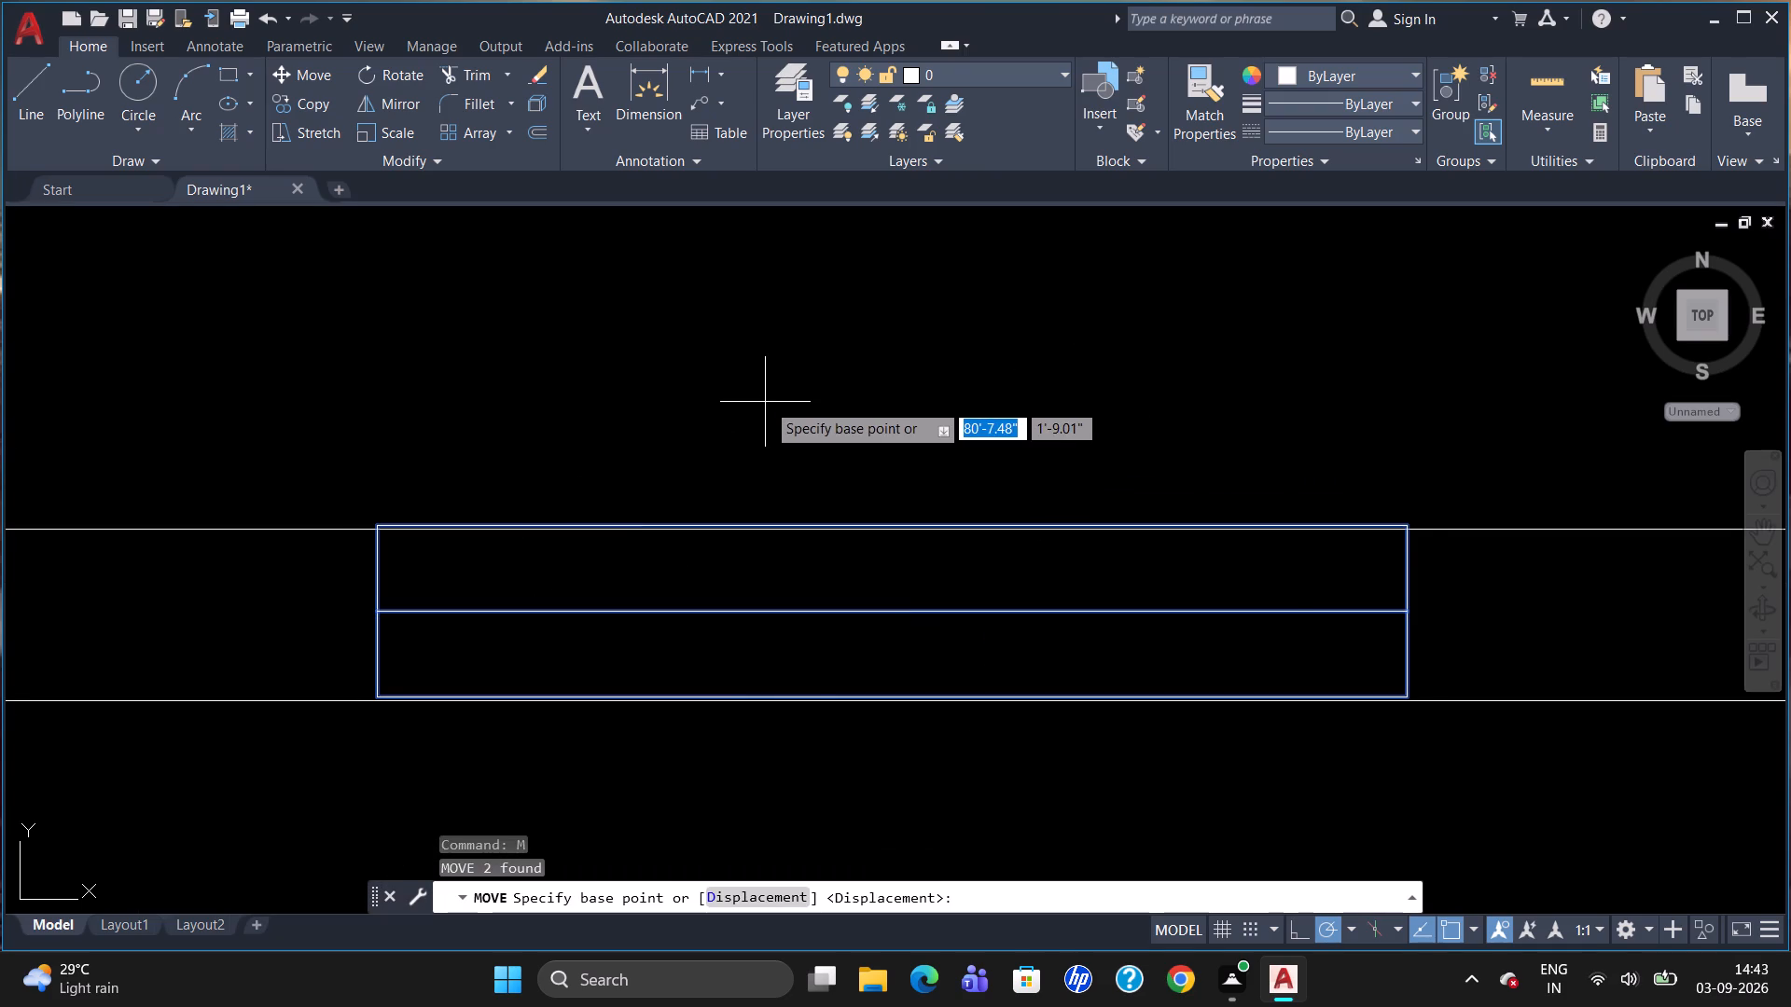
left_click(1409, 520)
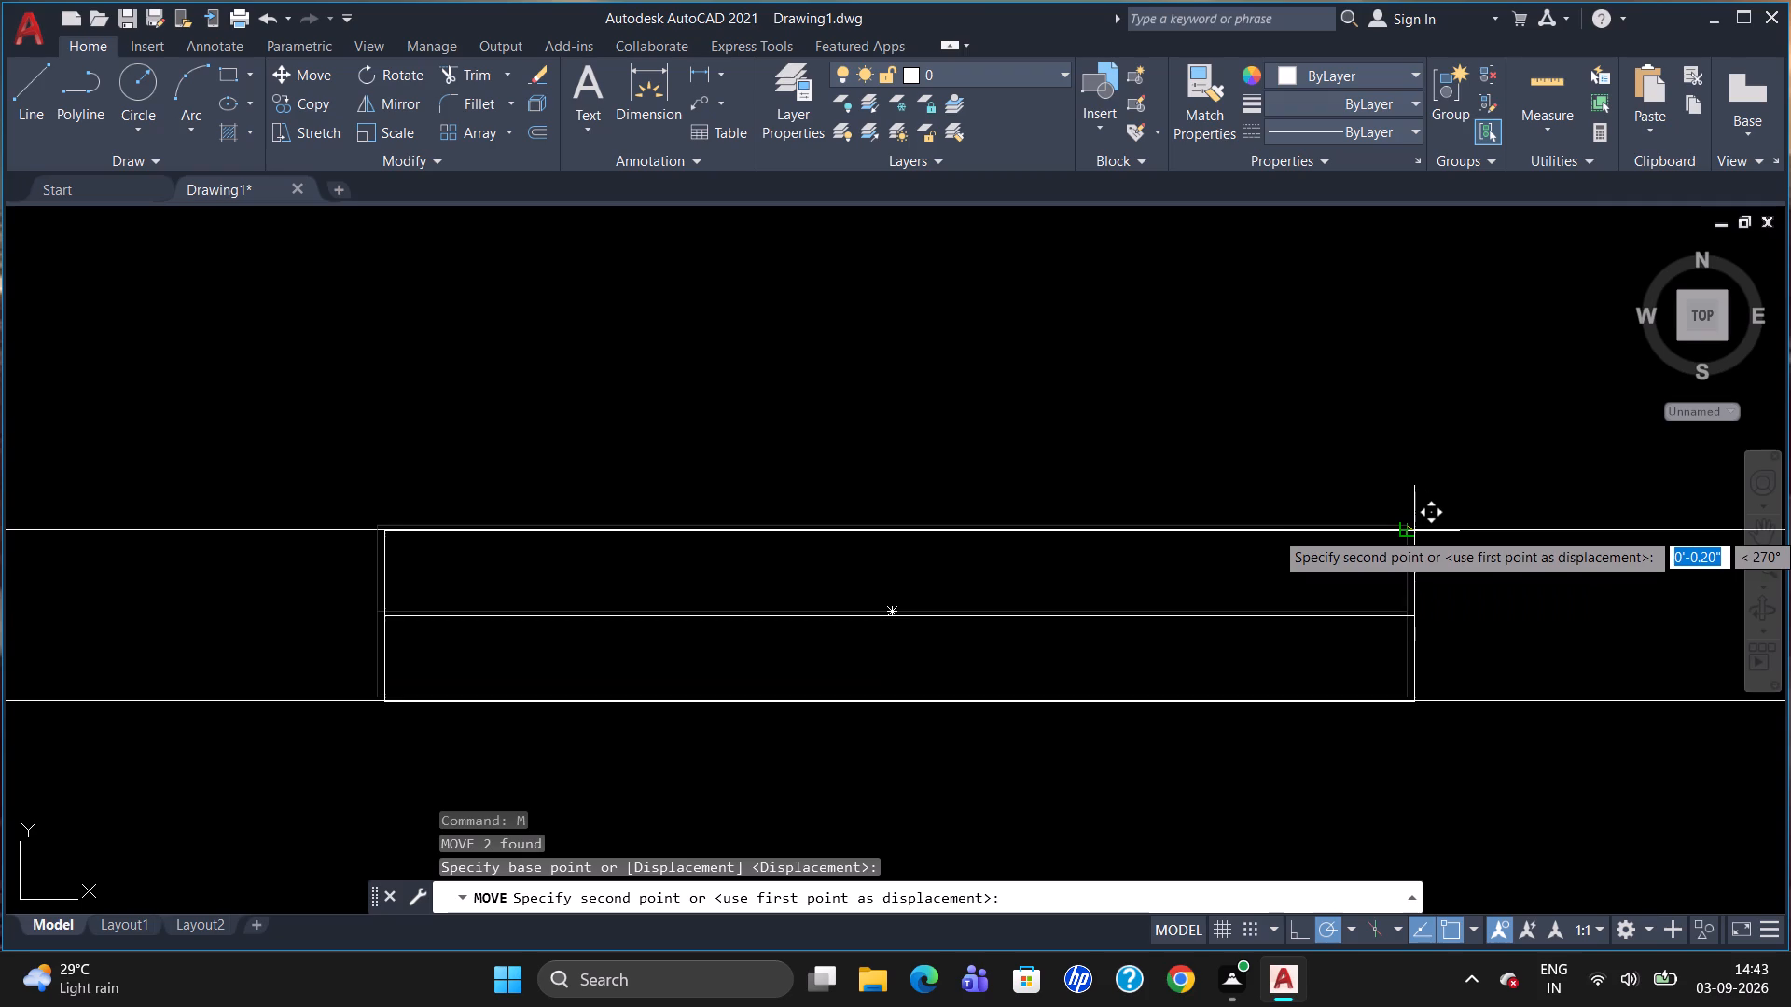
left_click(1412, 533)
Measure the wall segment between the left lobby's door opening and the central partition with a linear dimension, and delete that dimension.
scroll(1401, 408, "down", 3)
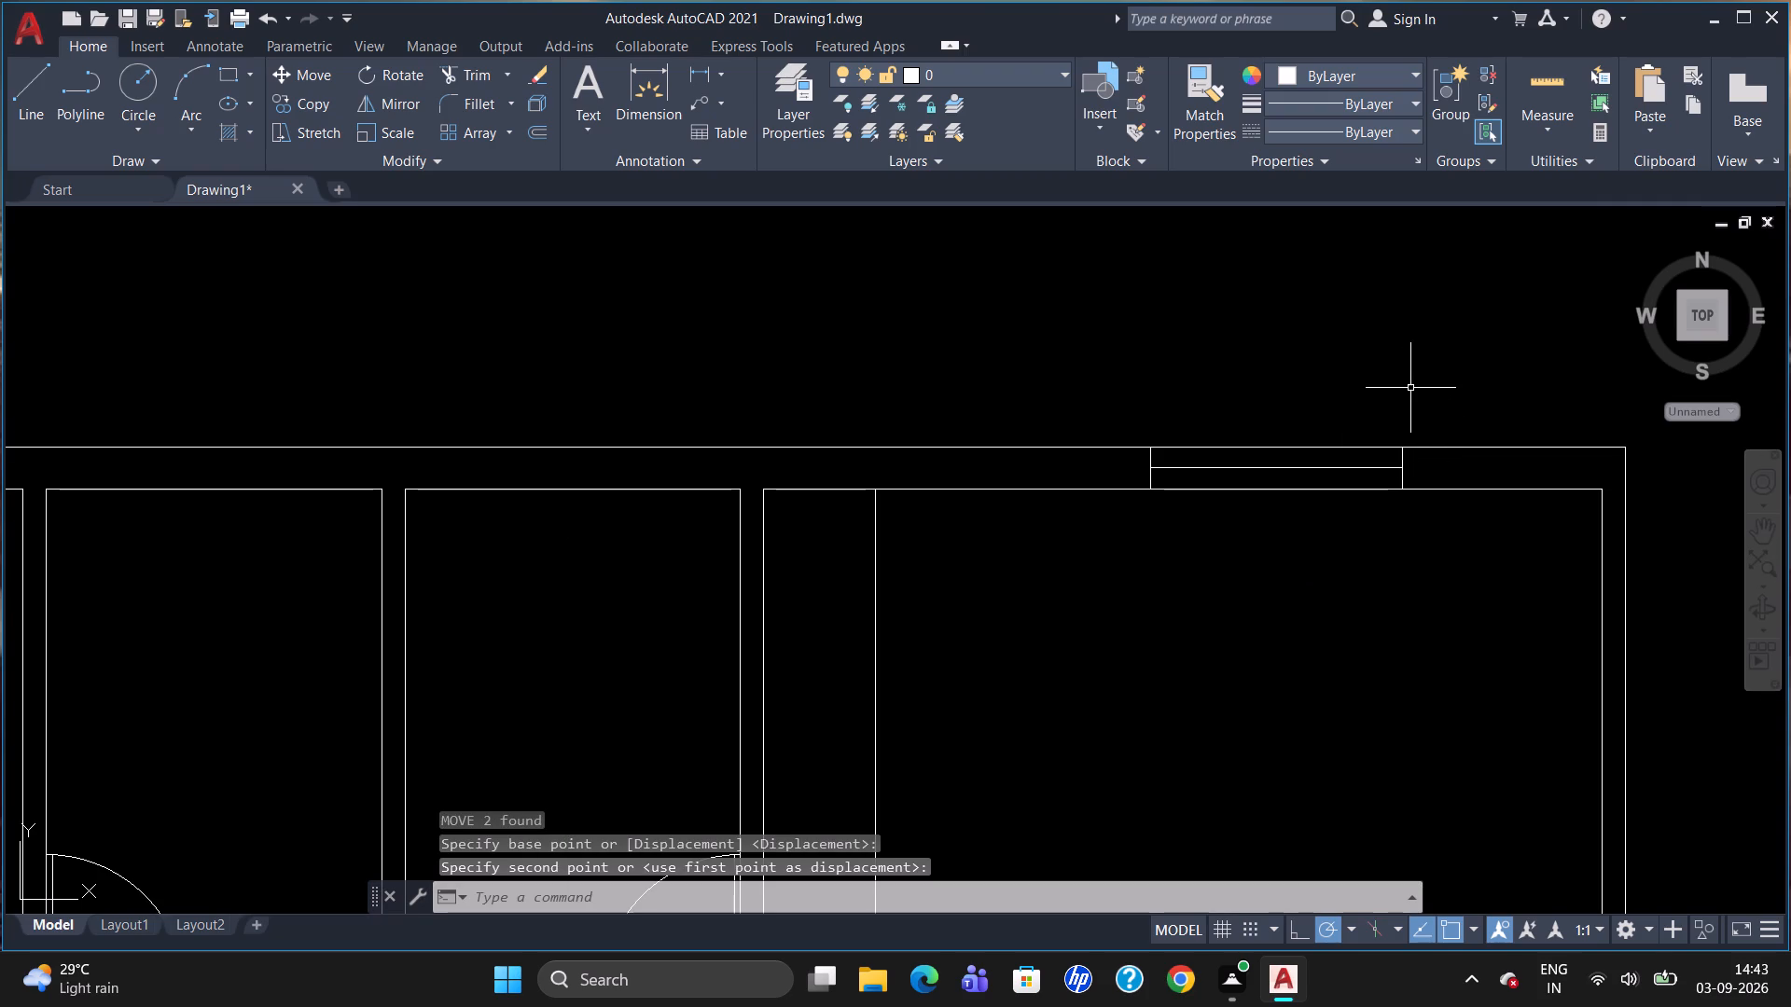
scroll(1410, 388, "down", 2)
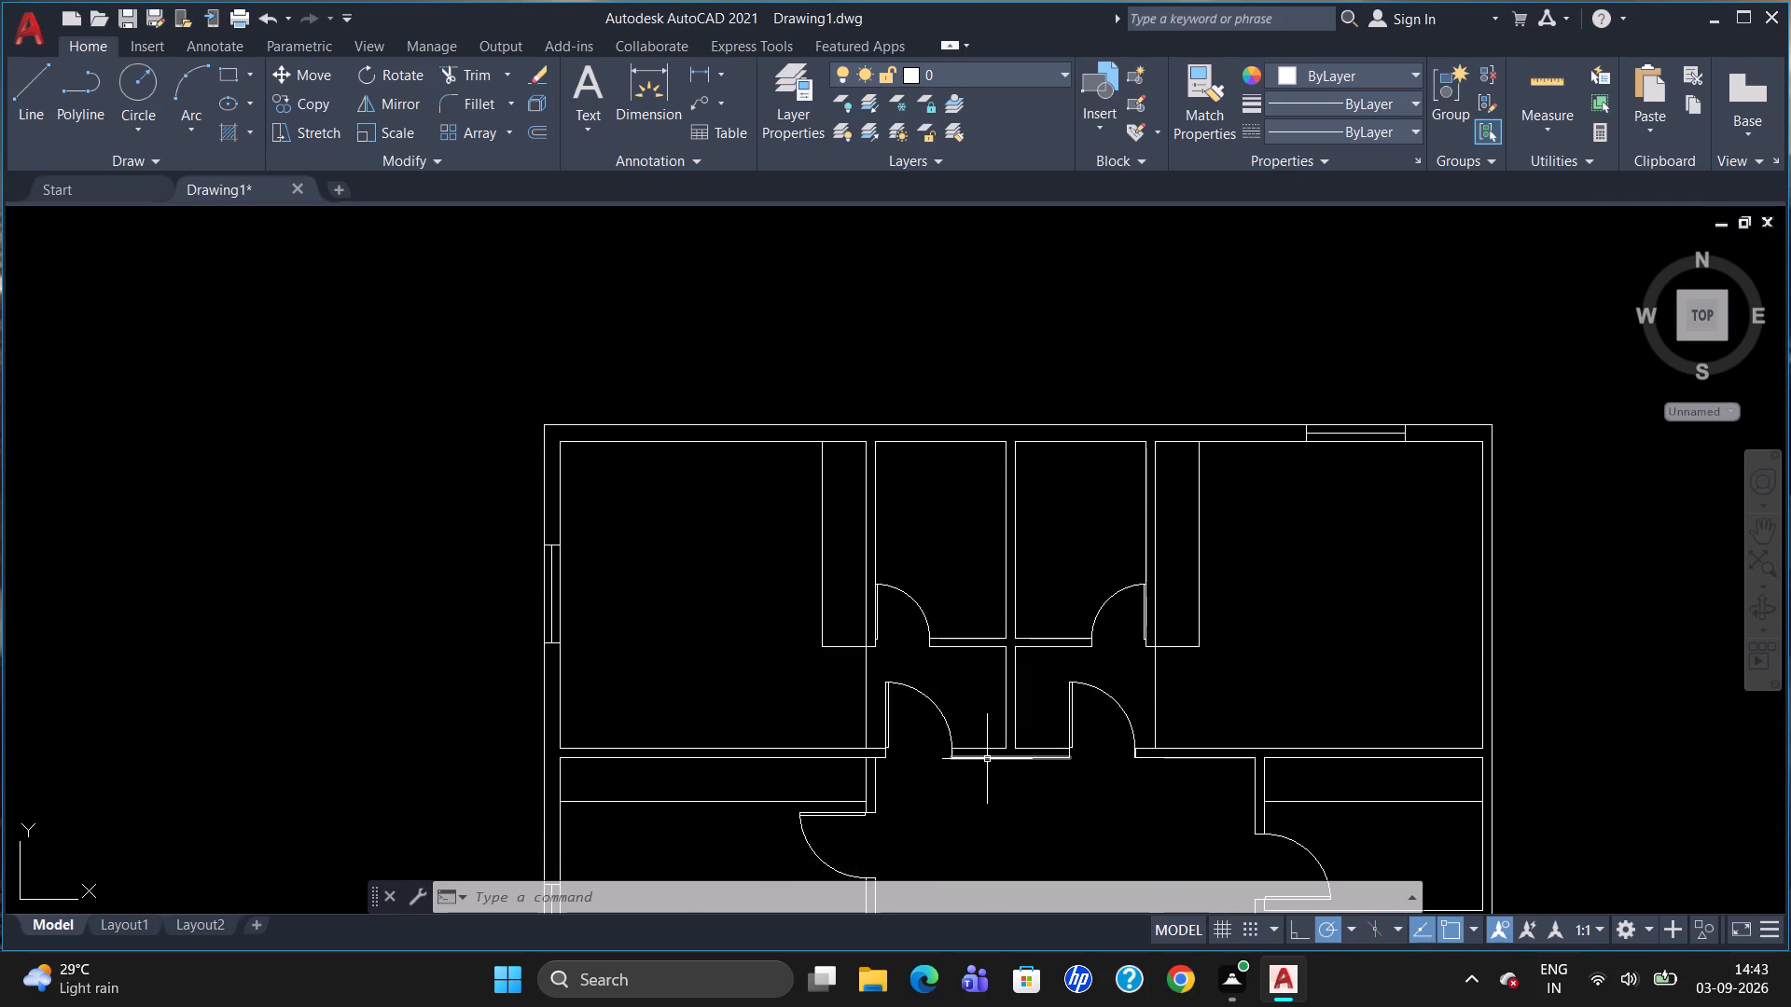
scroll(946, 783, "up", 2)
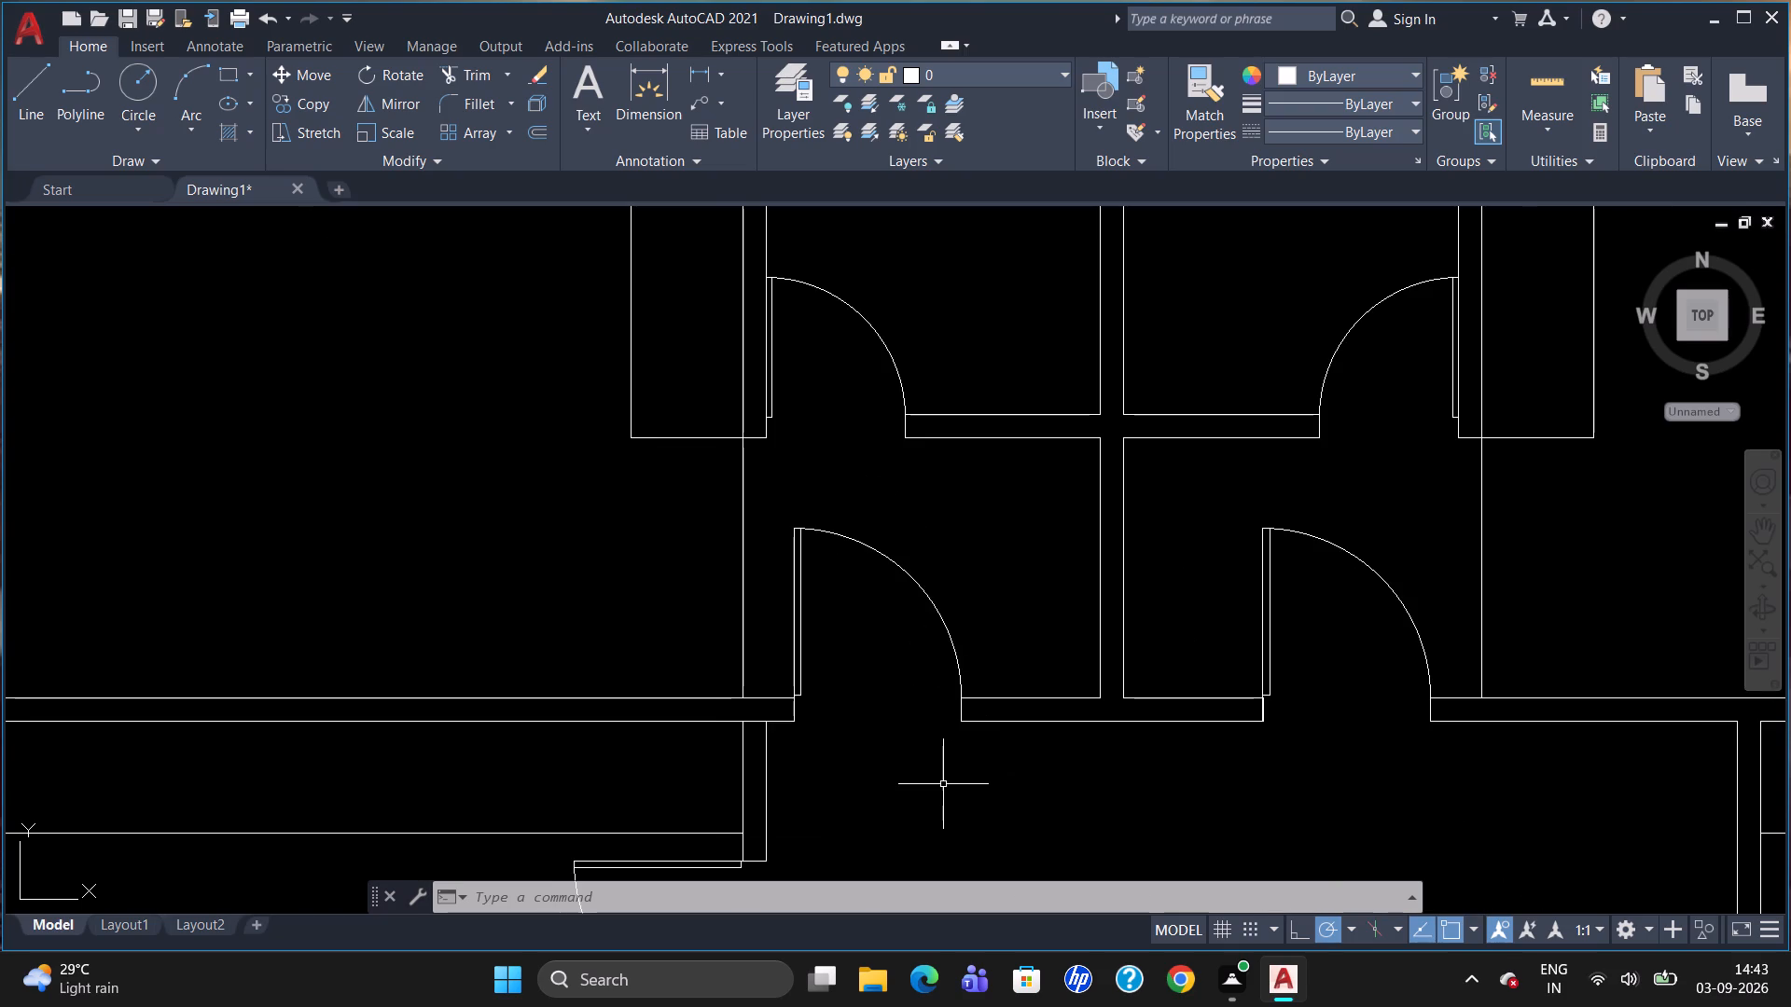
type("DLI")
key("Return")
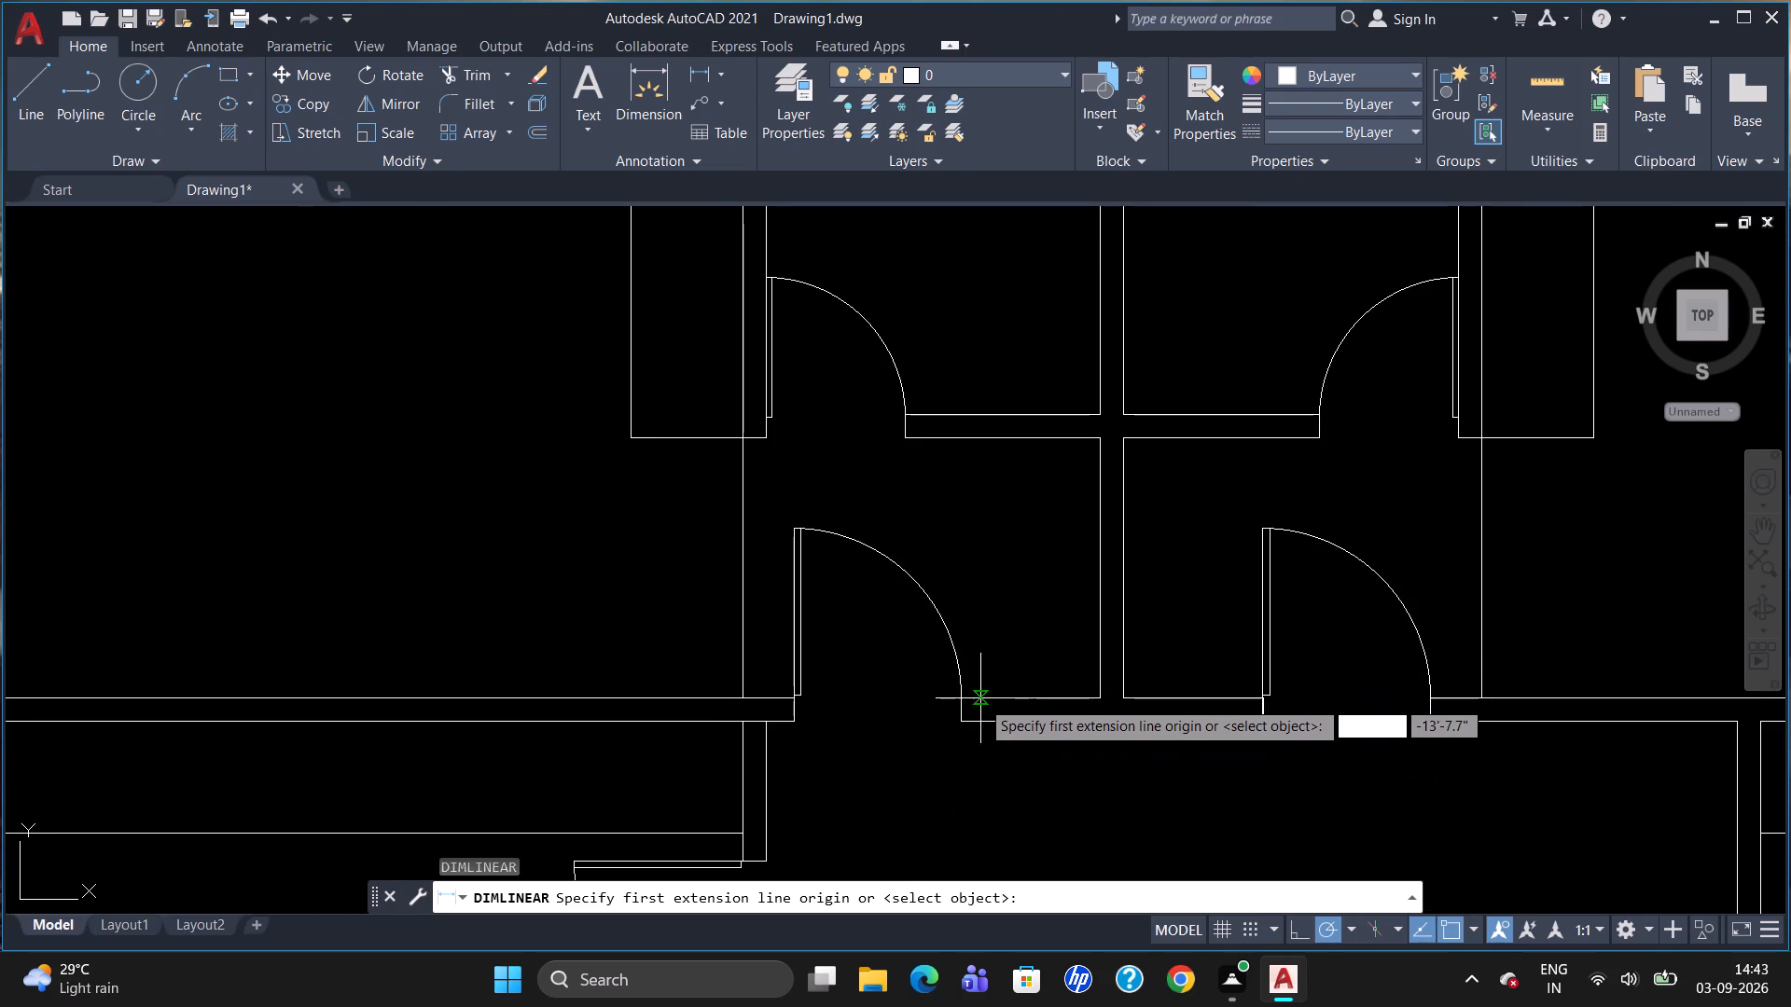
left_click(963, 697)
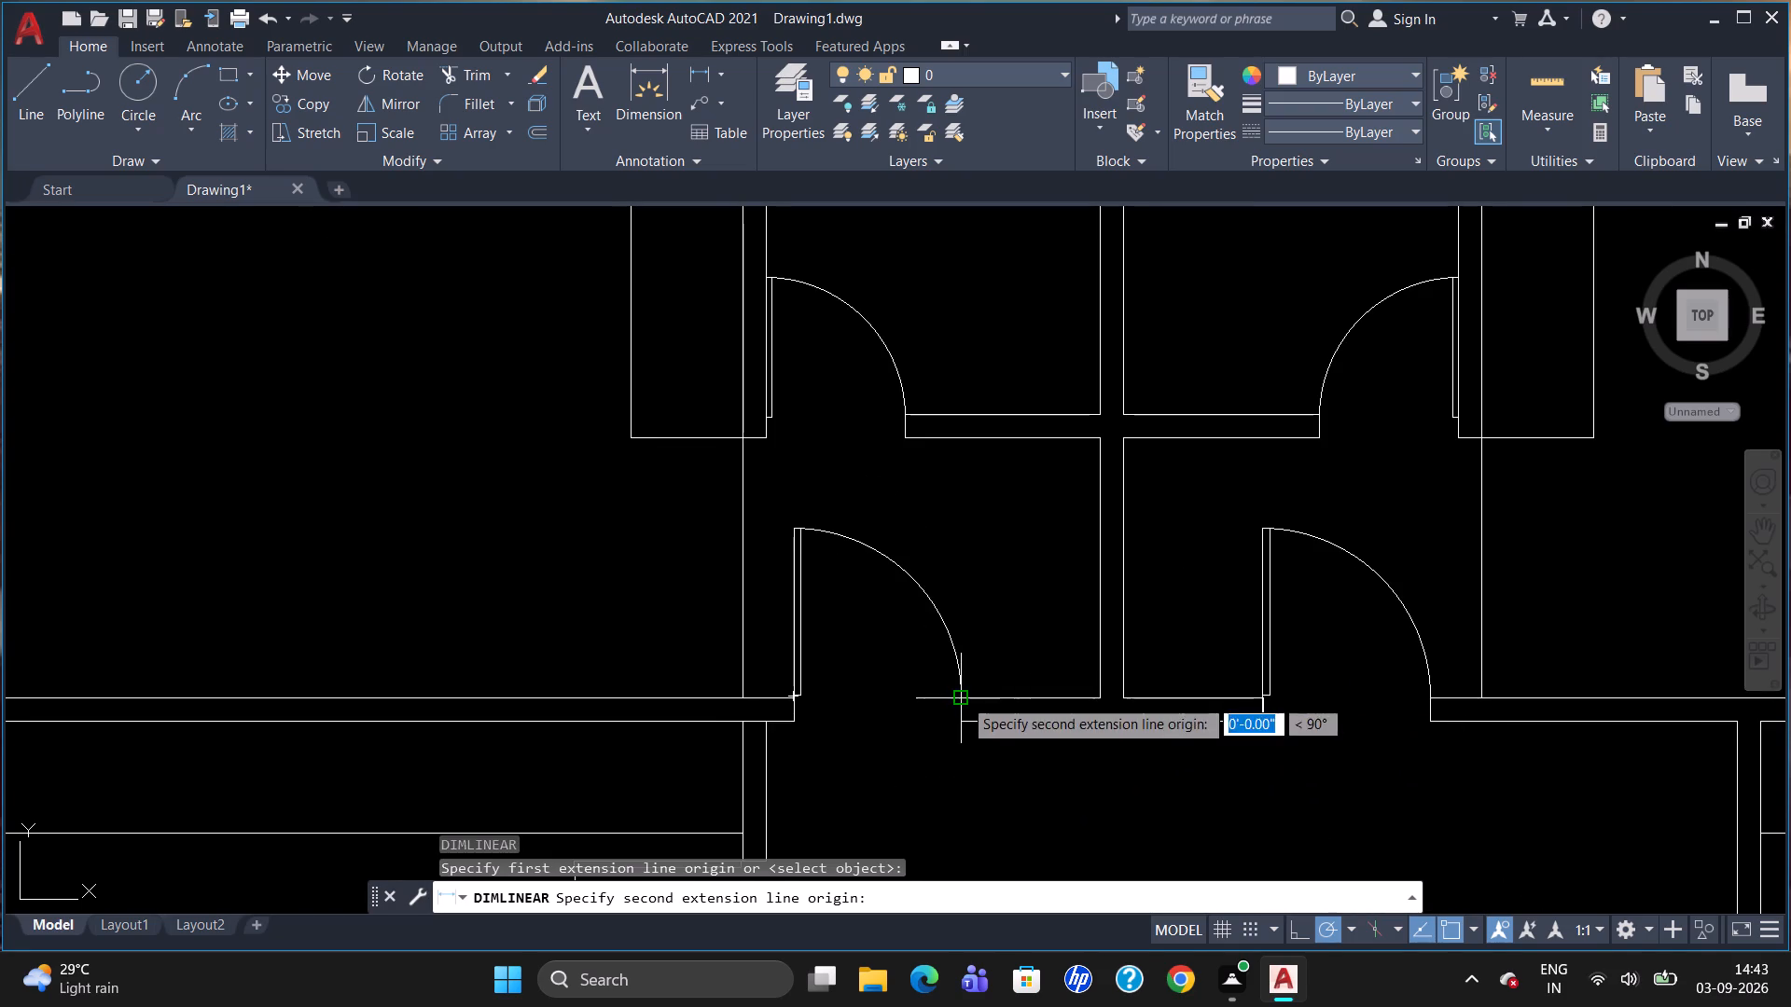
left_click(1099, 694)
left_click(1099, 676)
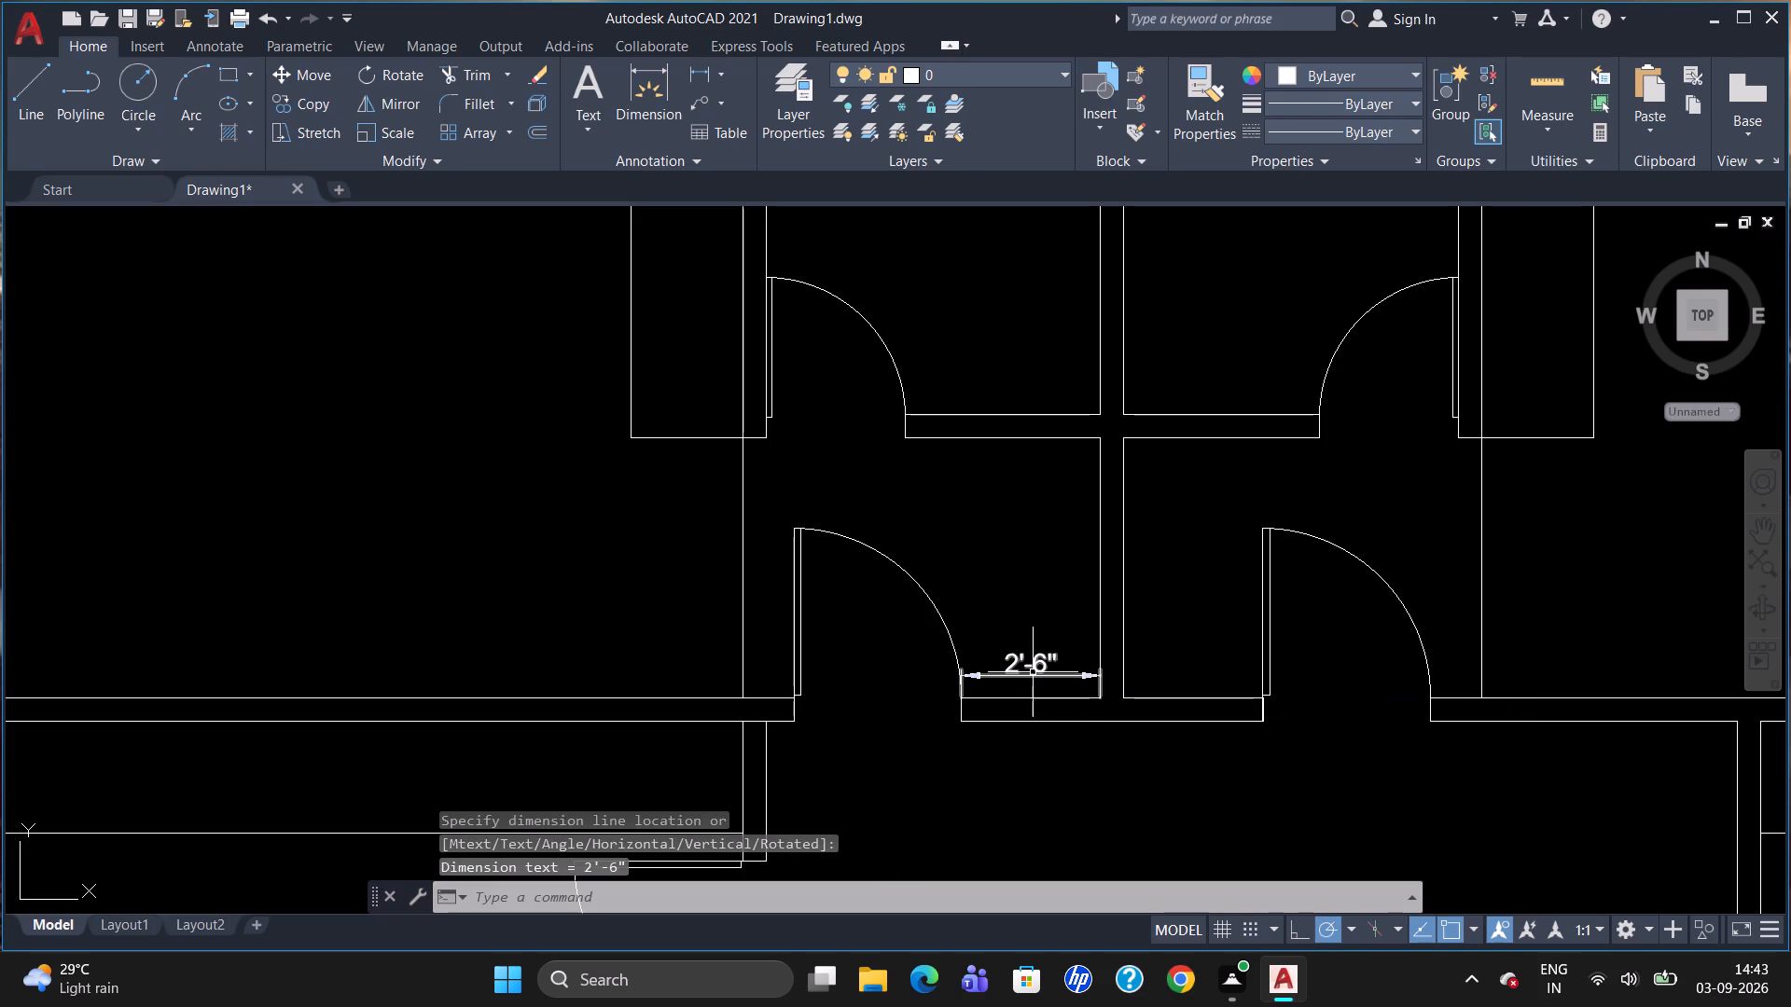
left_click(1026, 670)
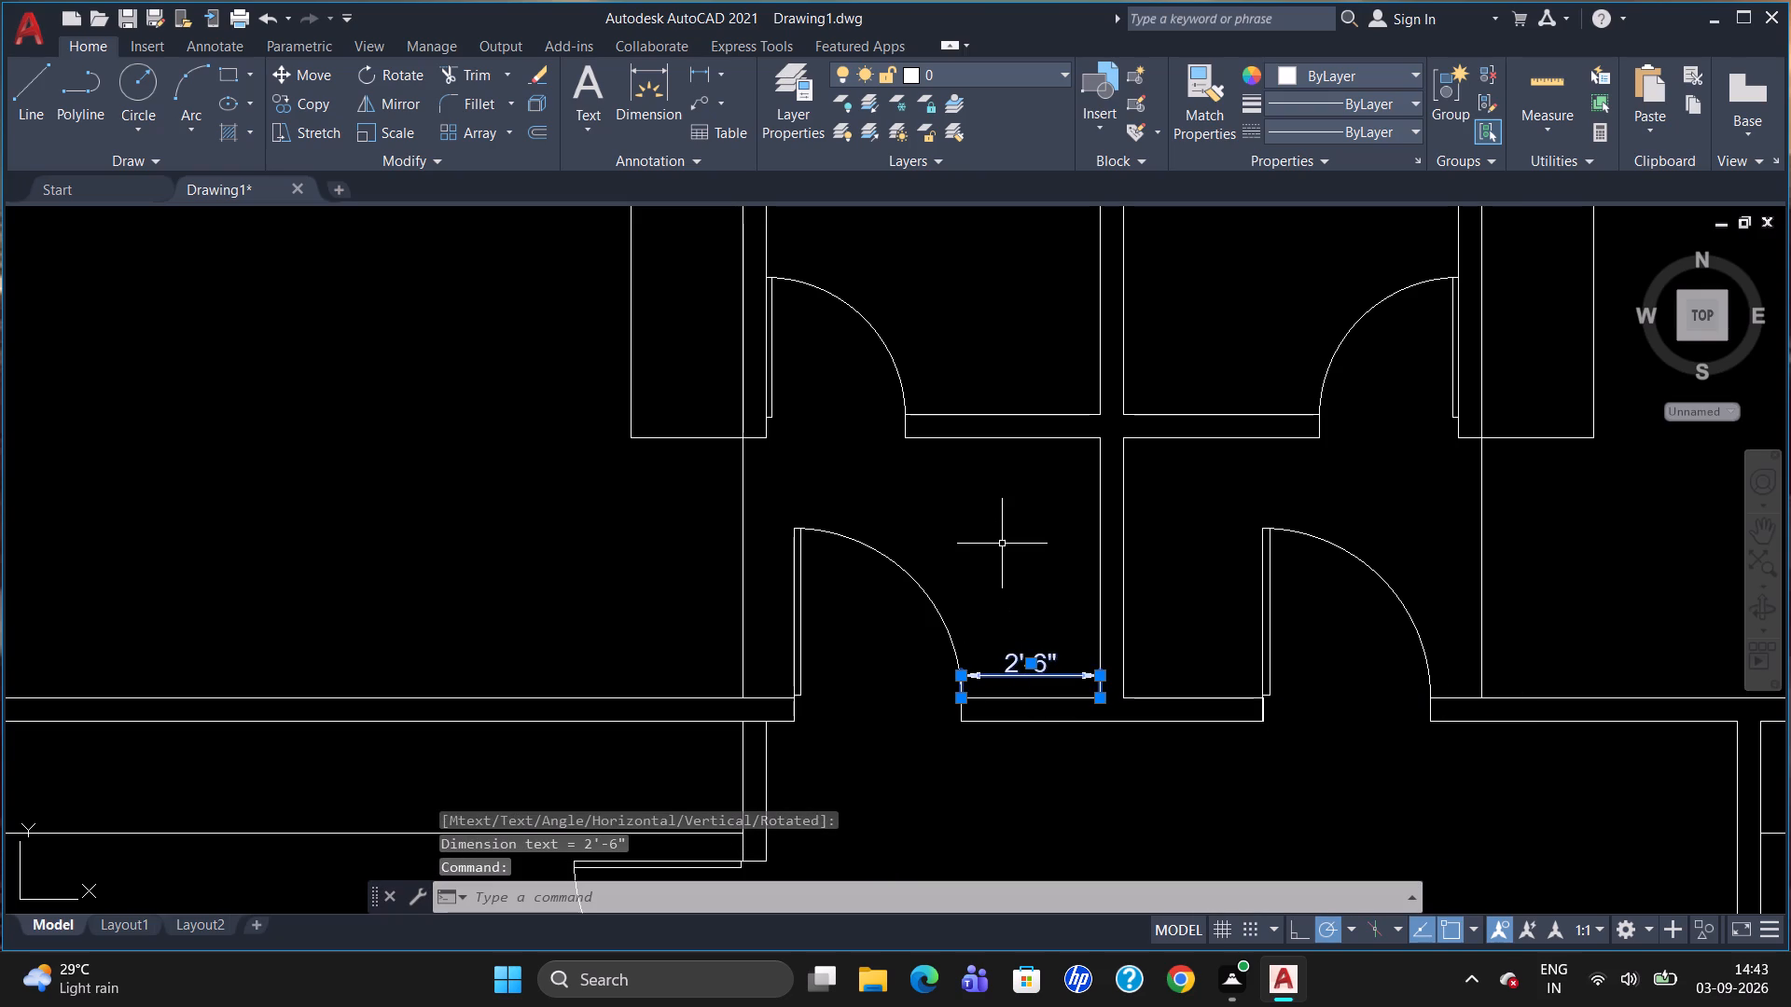
key("Delete")
Draw a vertical line across the left lobby, tracked 2' left of the central partition's left face, from the lower wall to the upper wall.
key("l")
key("Return")
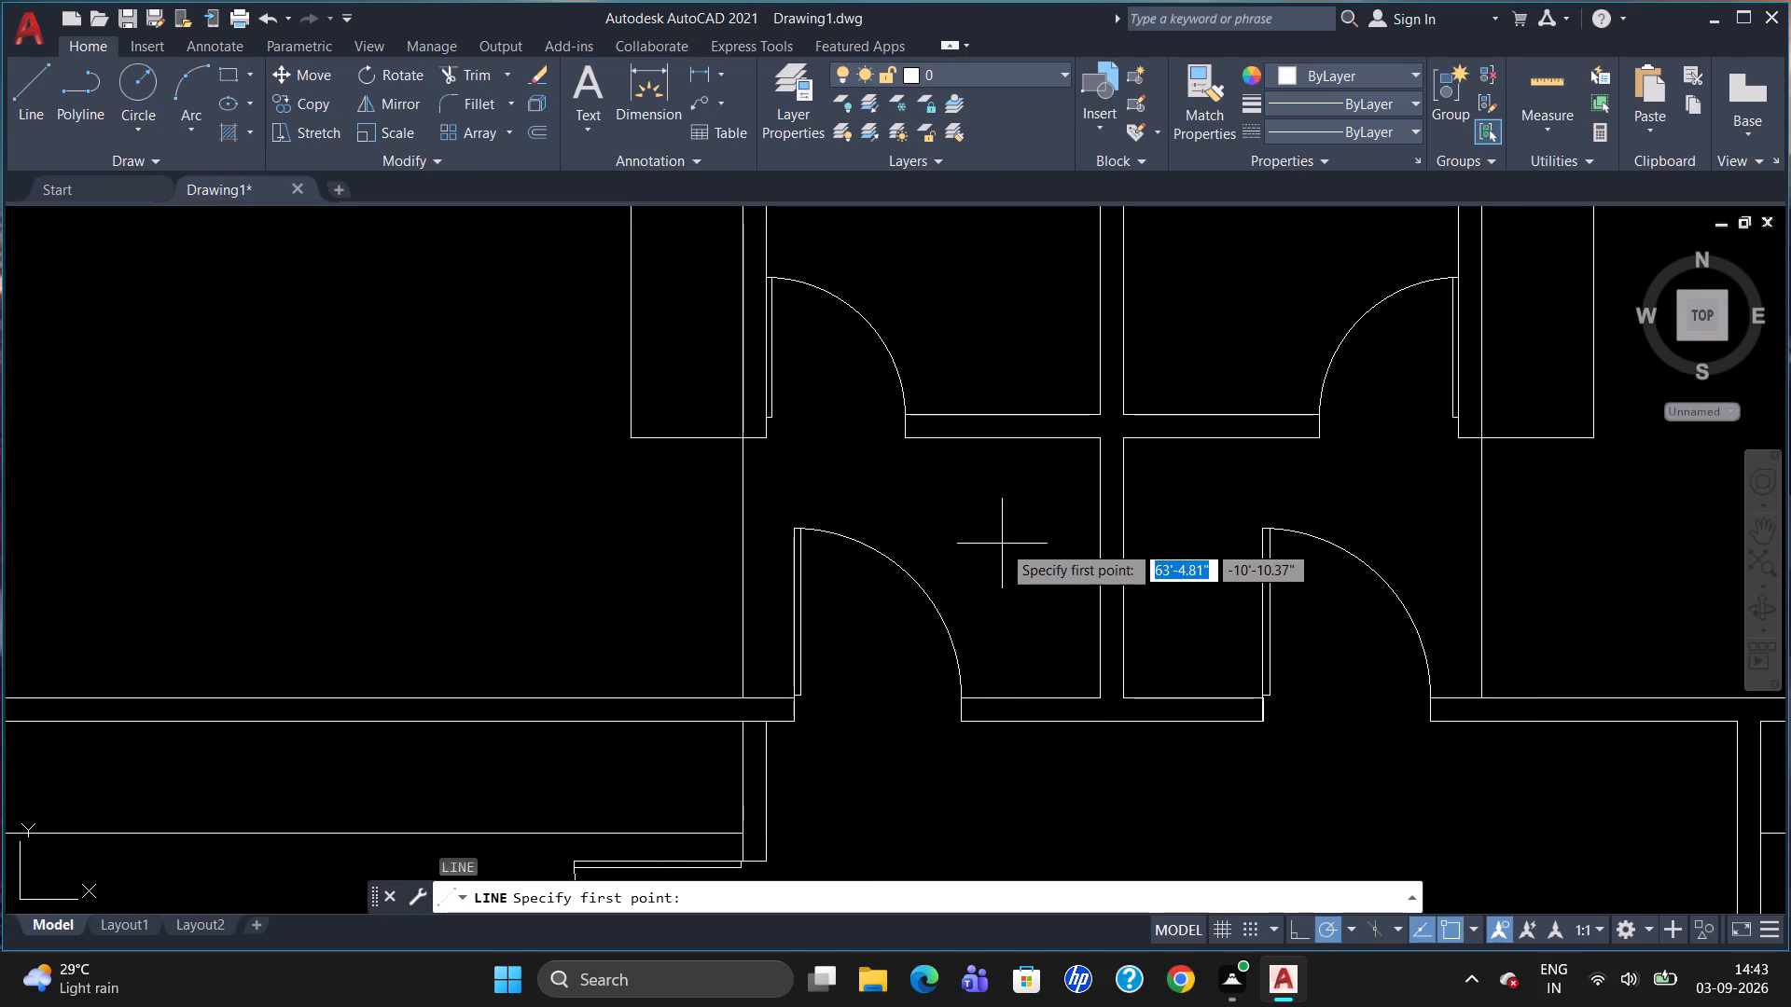
type("TK")
key("Return")
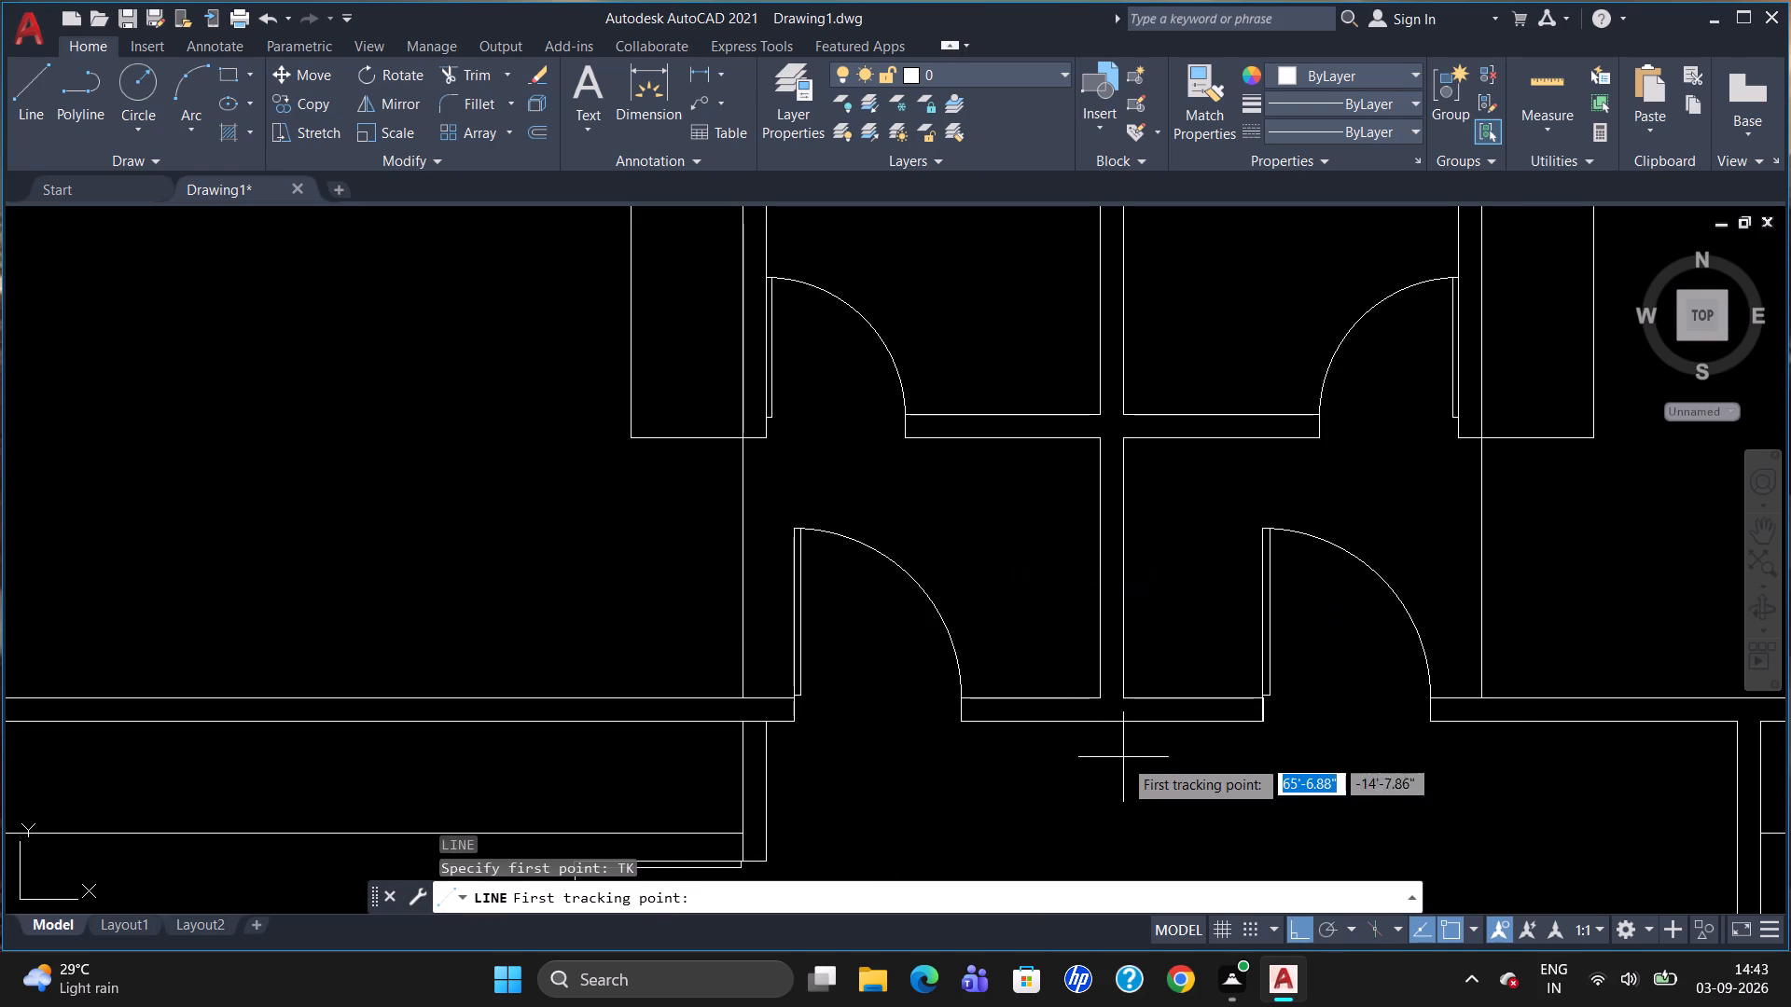
left_click(1106, 696)
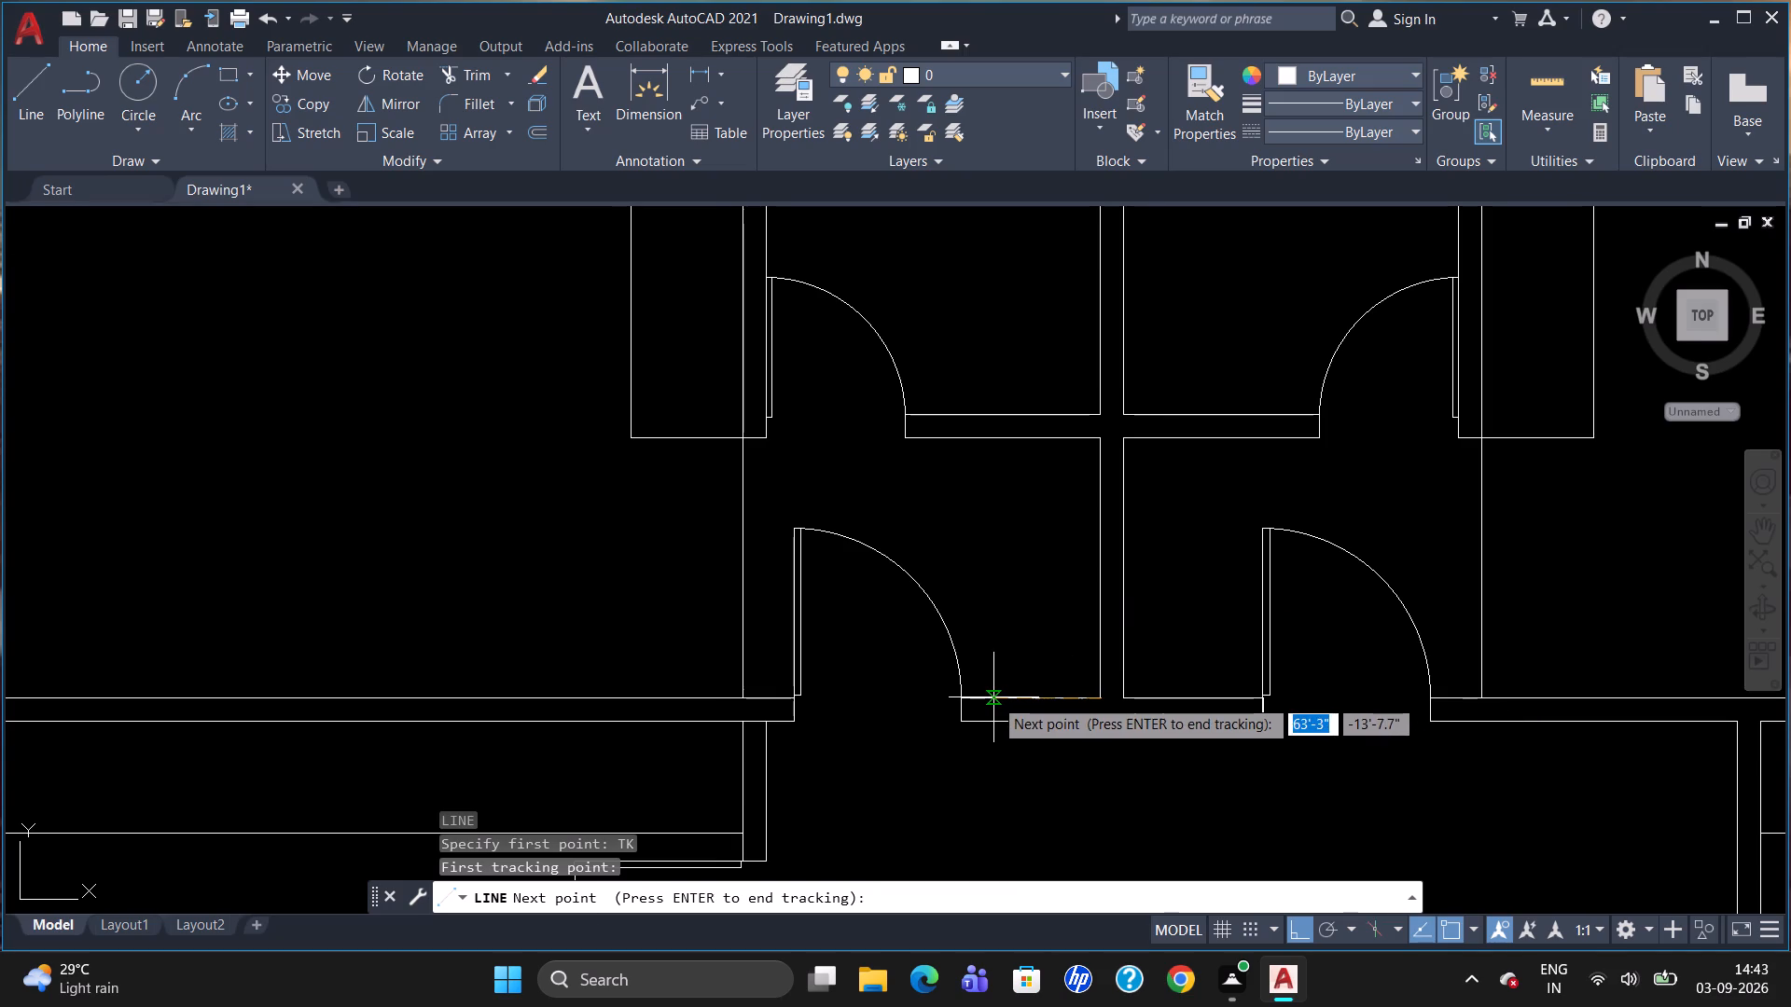
key("2")
key("apostrophe")
key("Return")
key("Return")
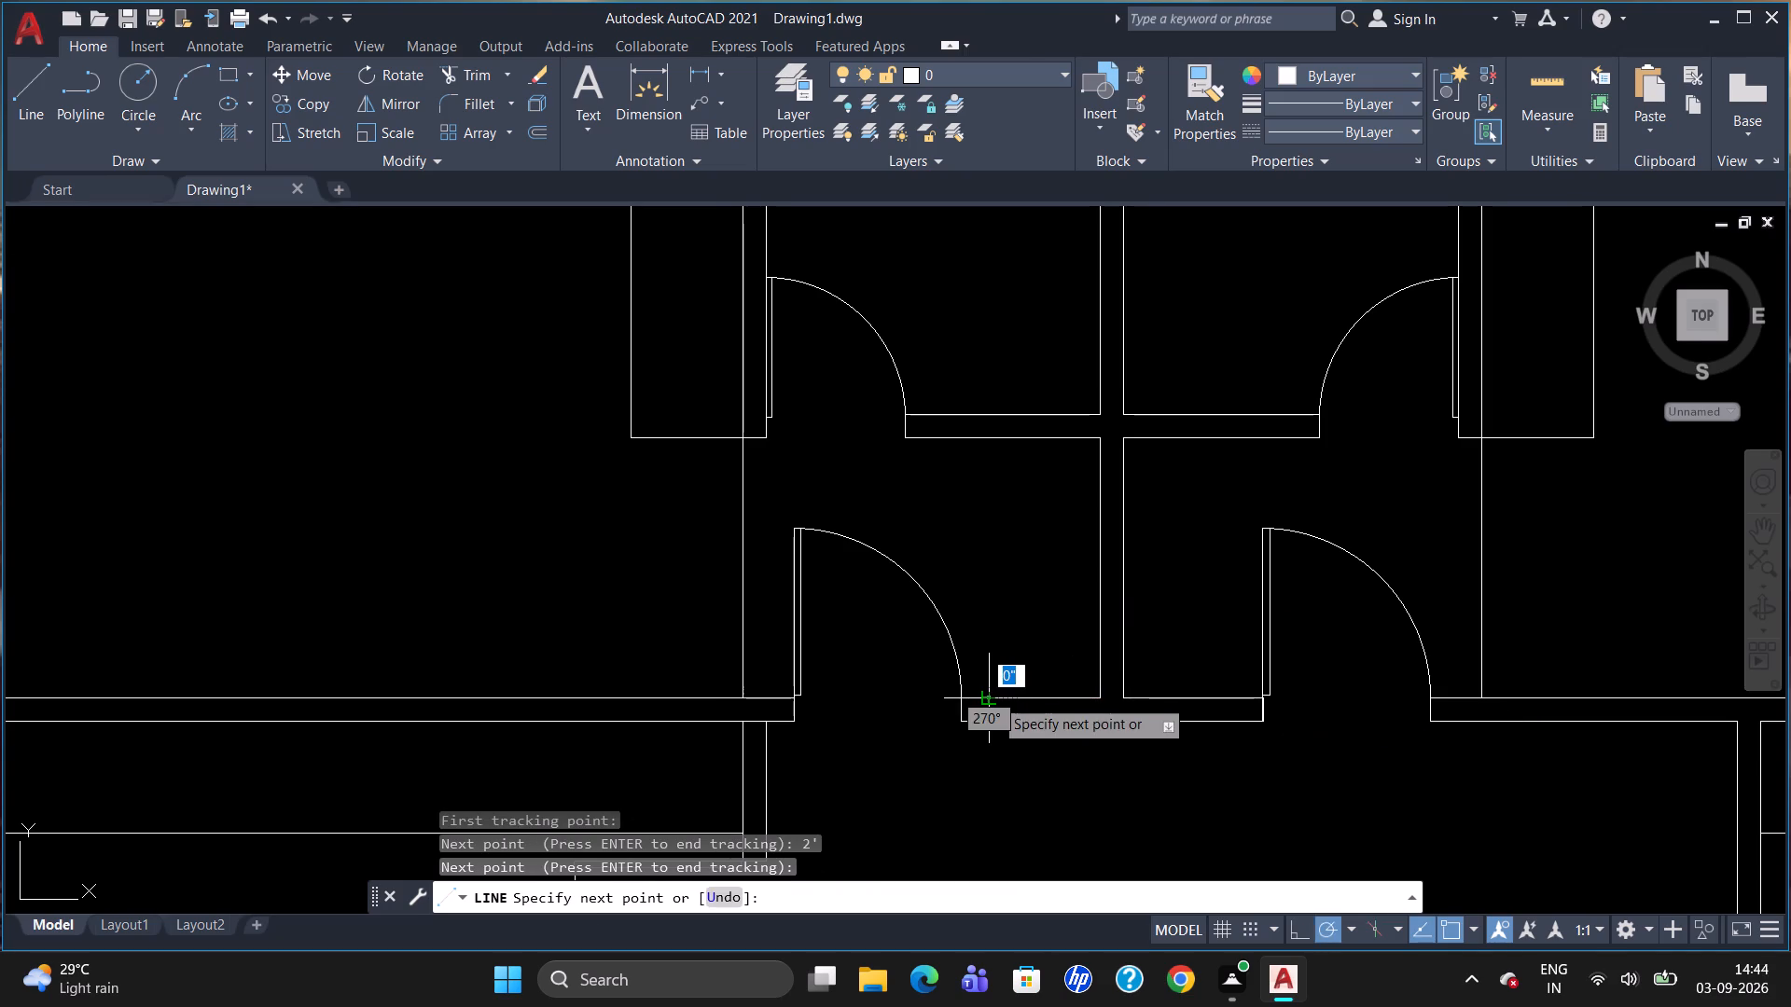
left_click(986, 436)
key("Escape")
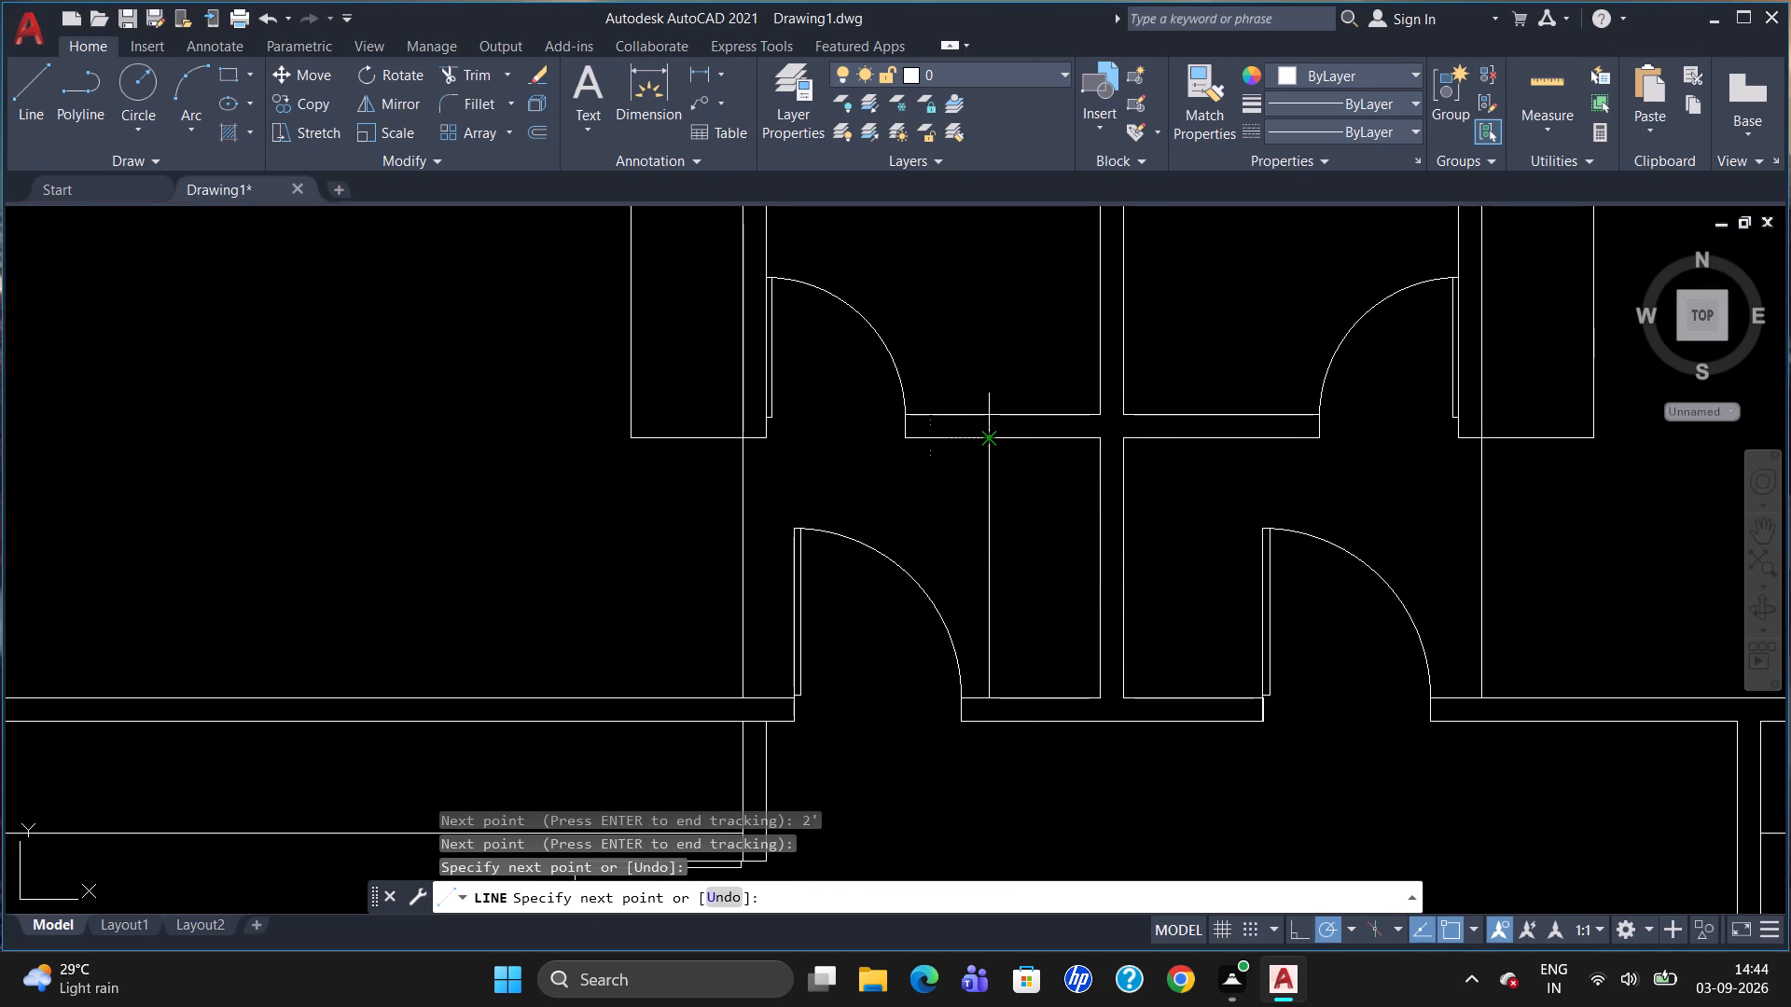
Draw a vertical line across the right lobby, tracked 2' right of the central partition's right face, from the lower wall to the upper wall.
key("l")
key("Return")
type("TK")
key("Return")
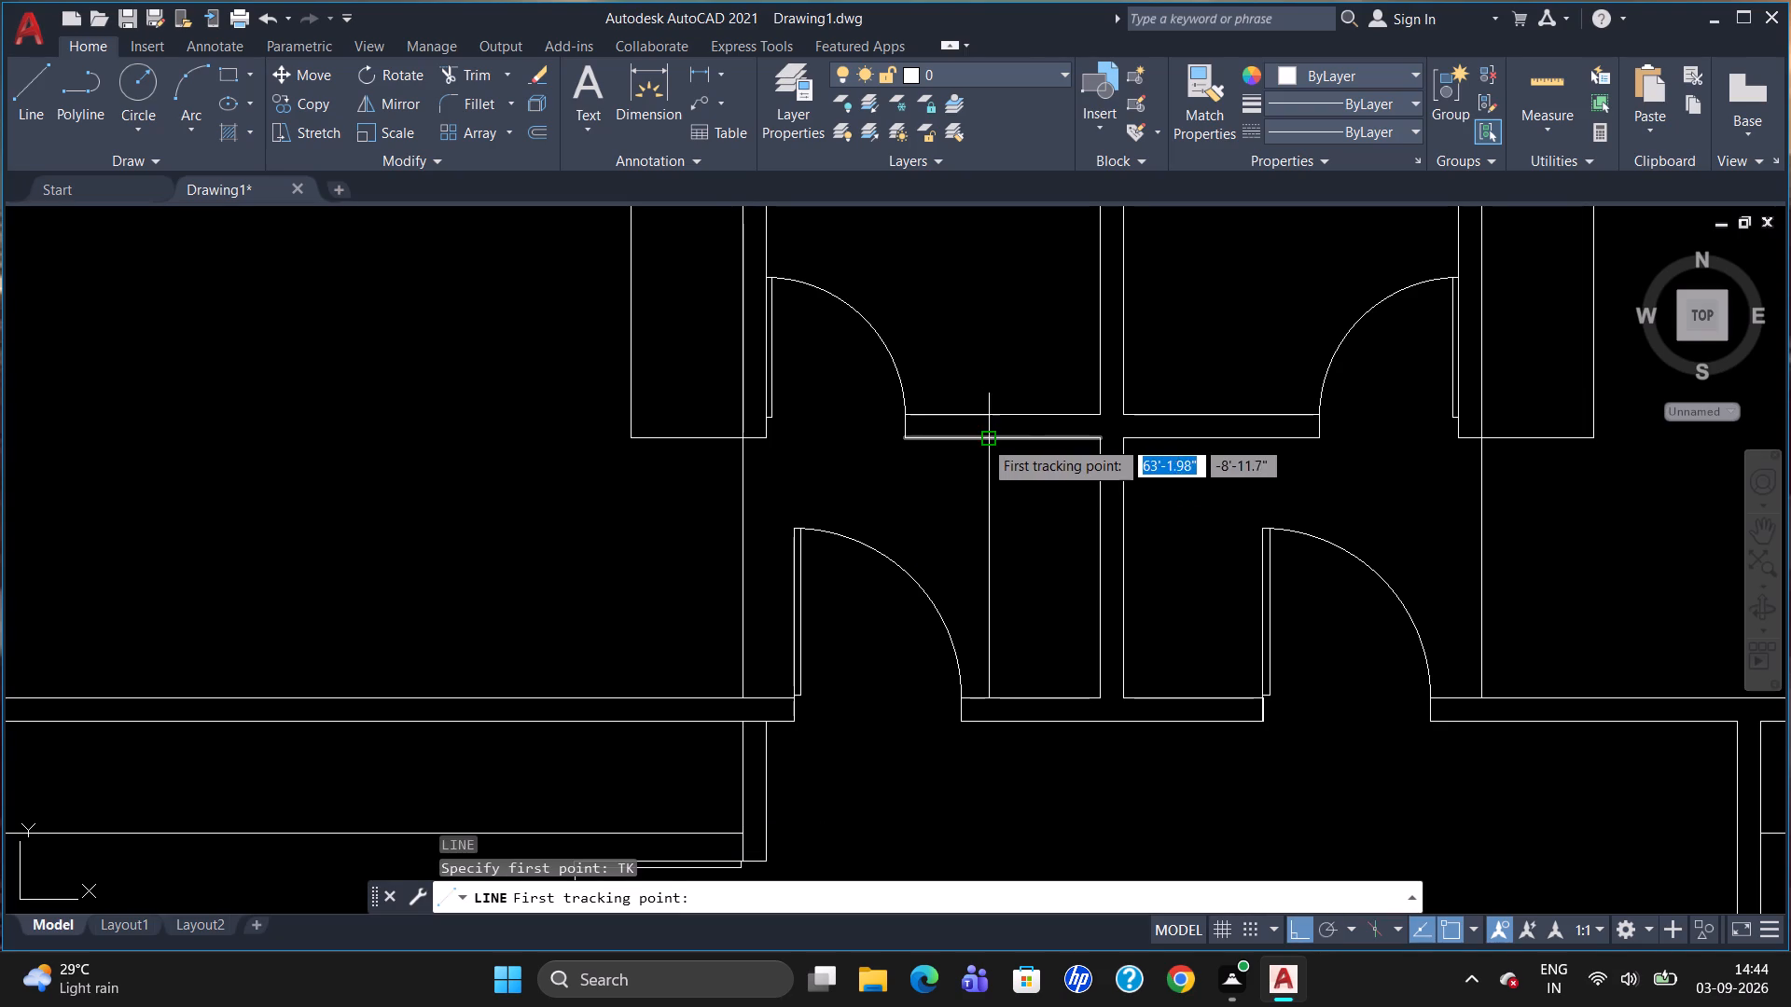
left_click(1125, 690)
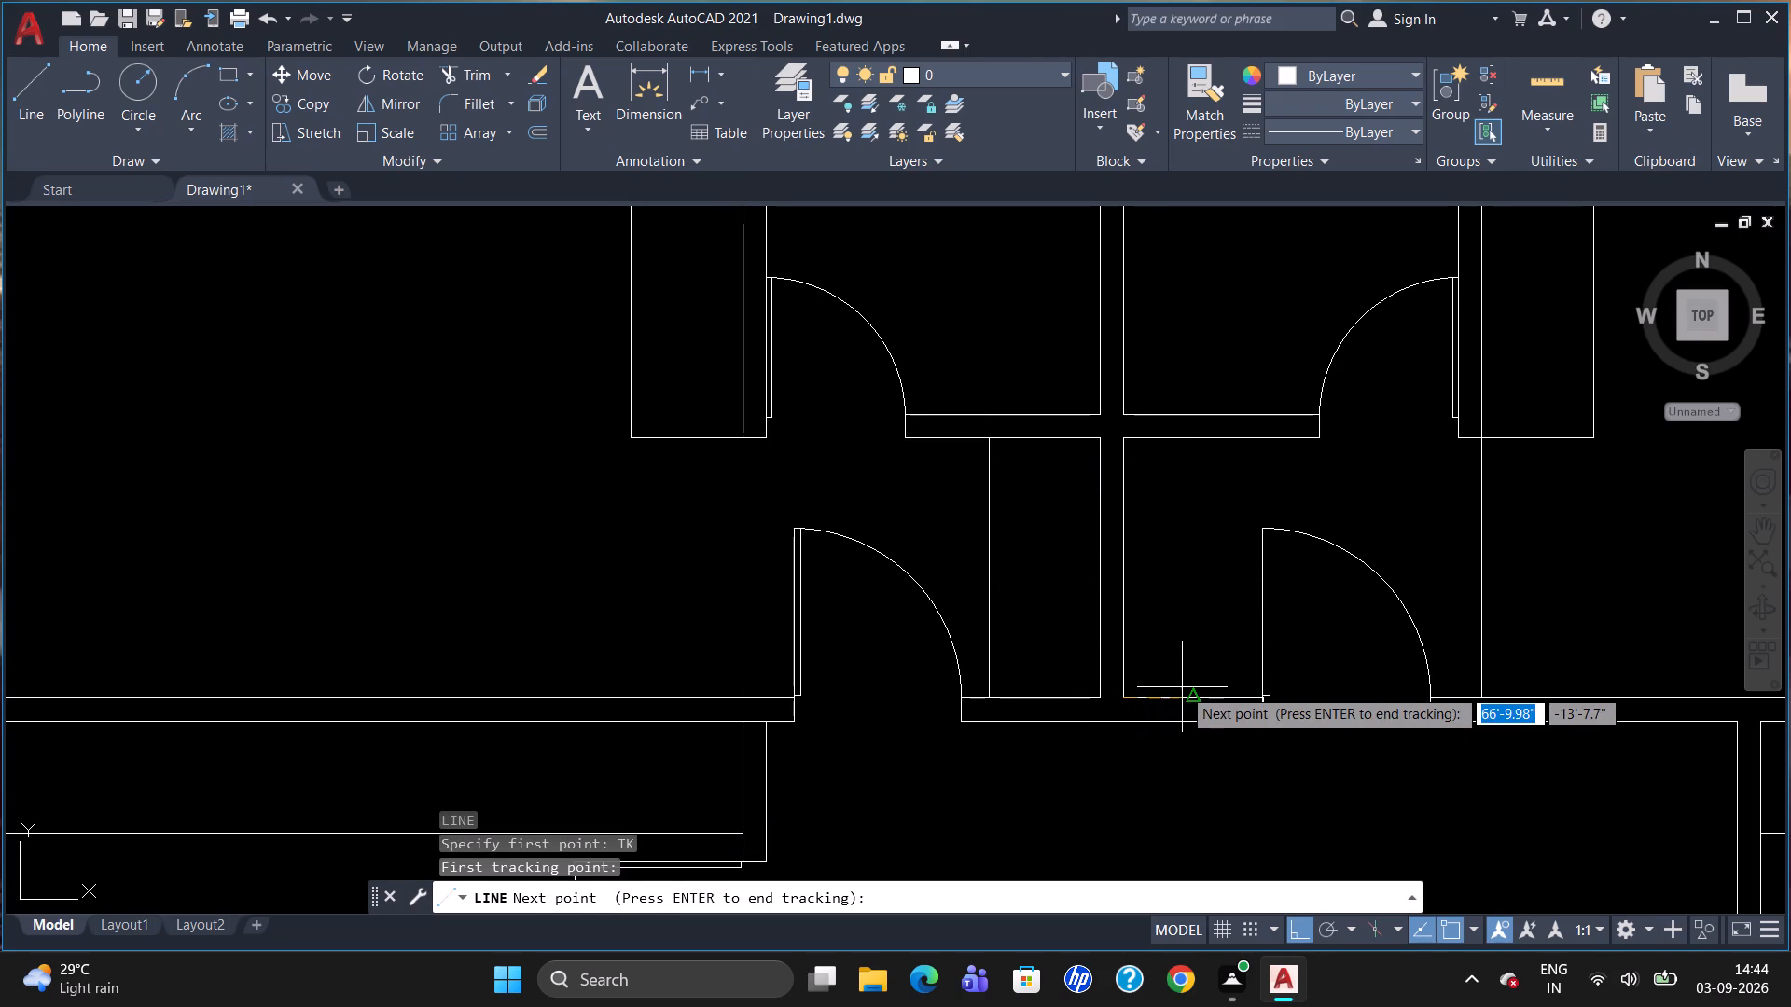
type("2'")
key("Return")
key("Return")
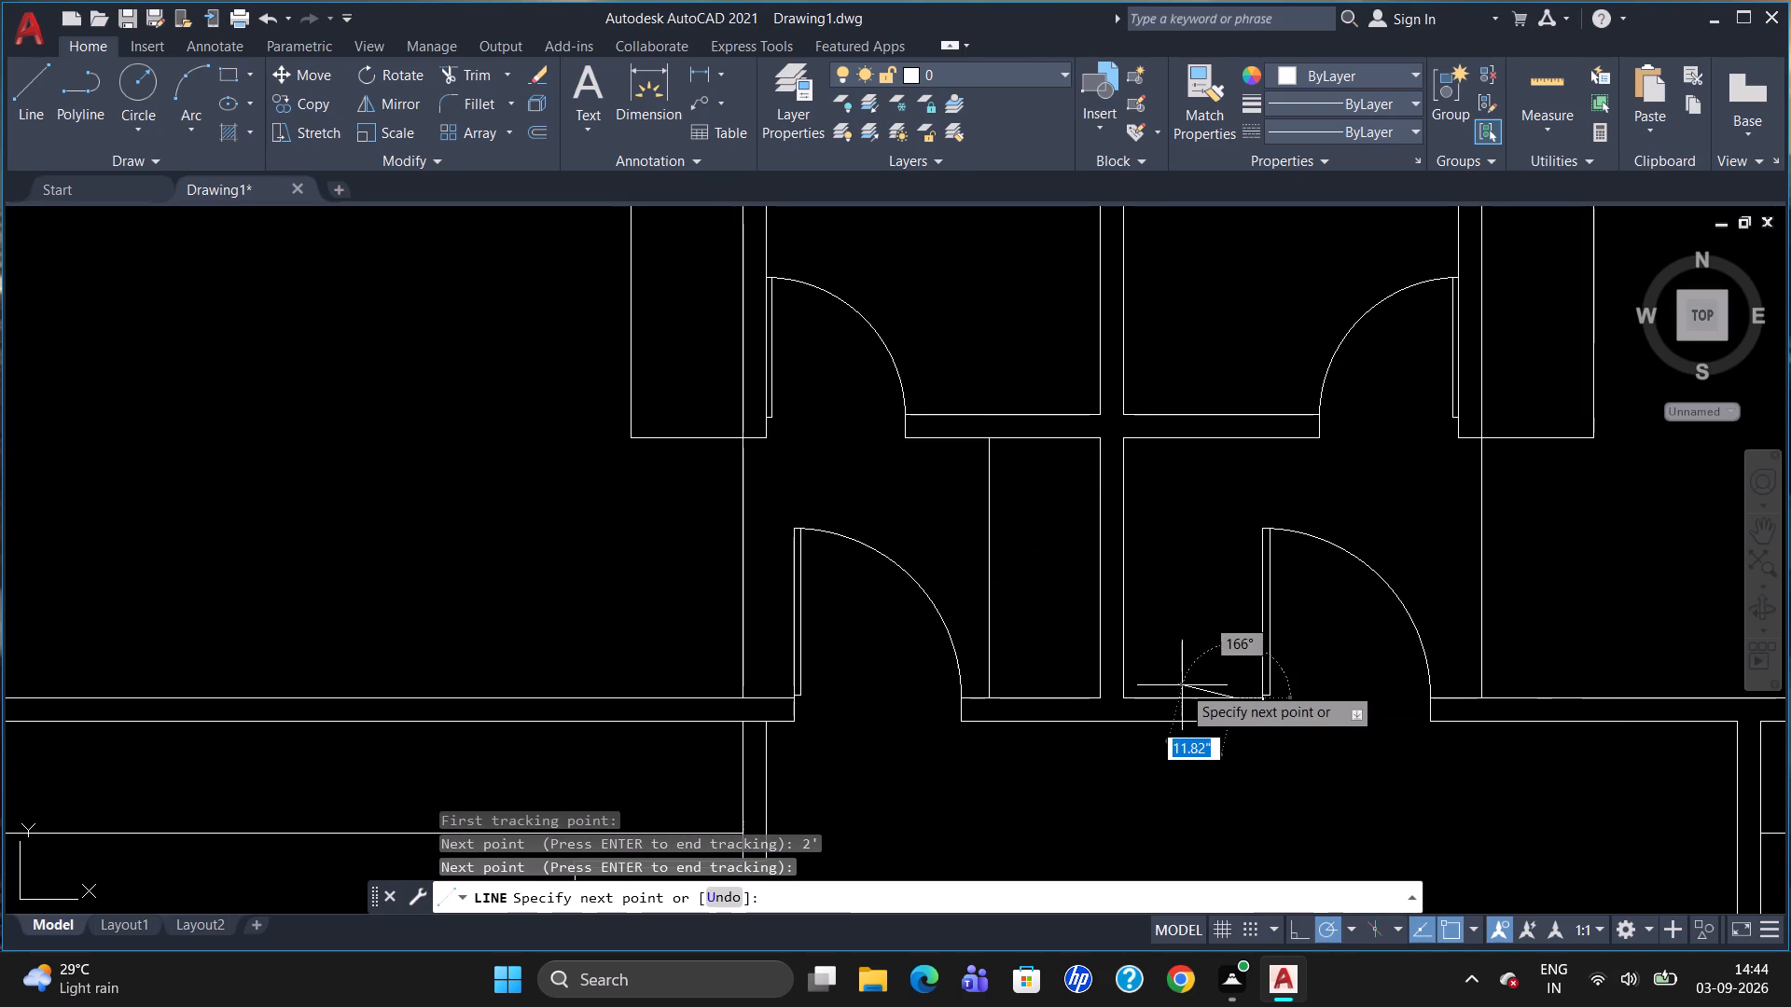
left_click(1229, 440)
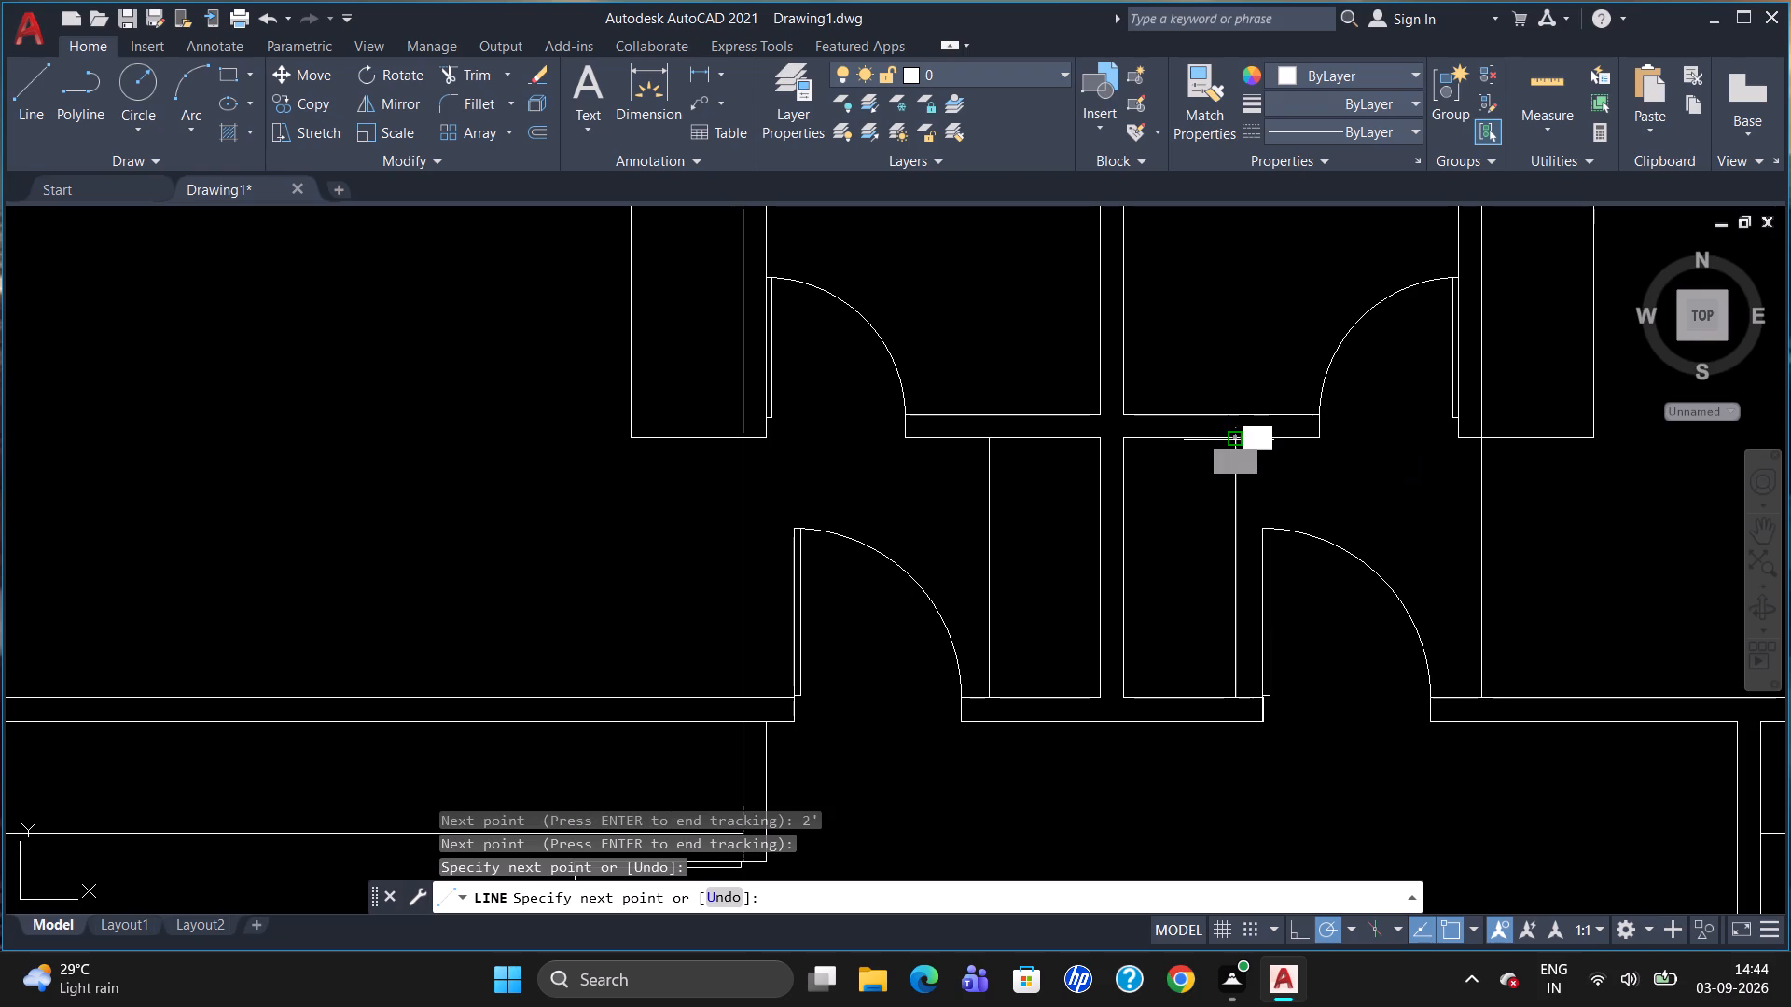
key("Escape")
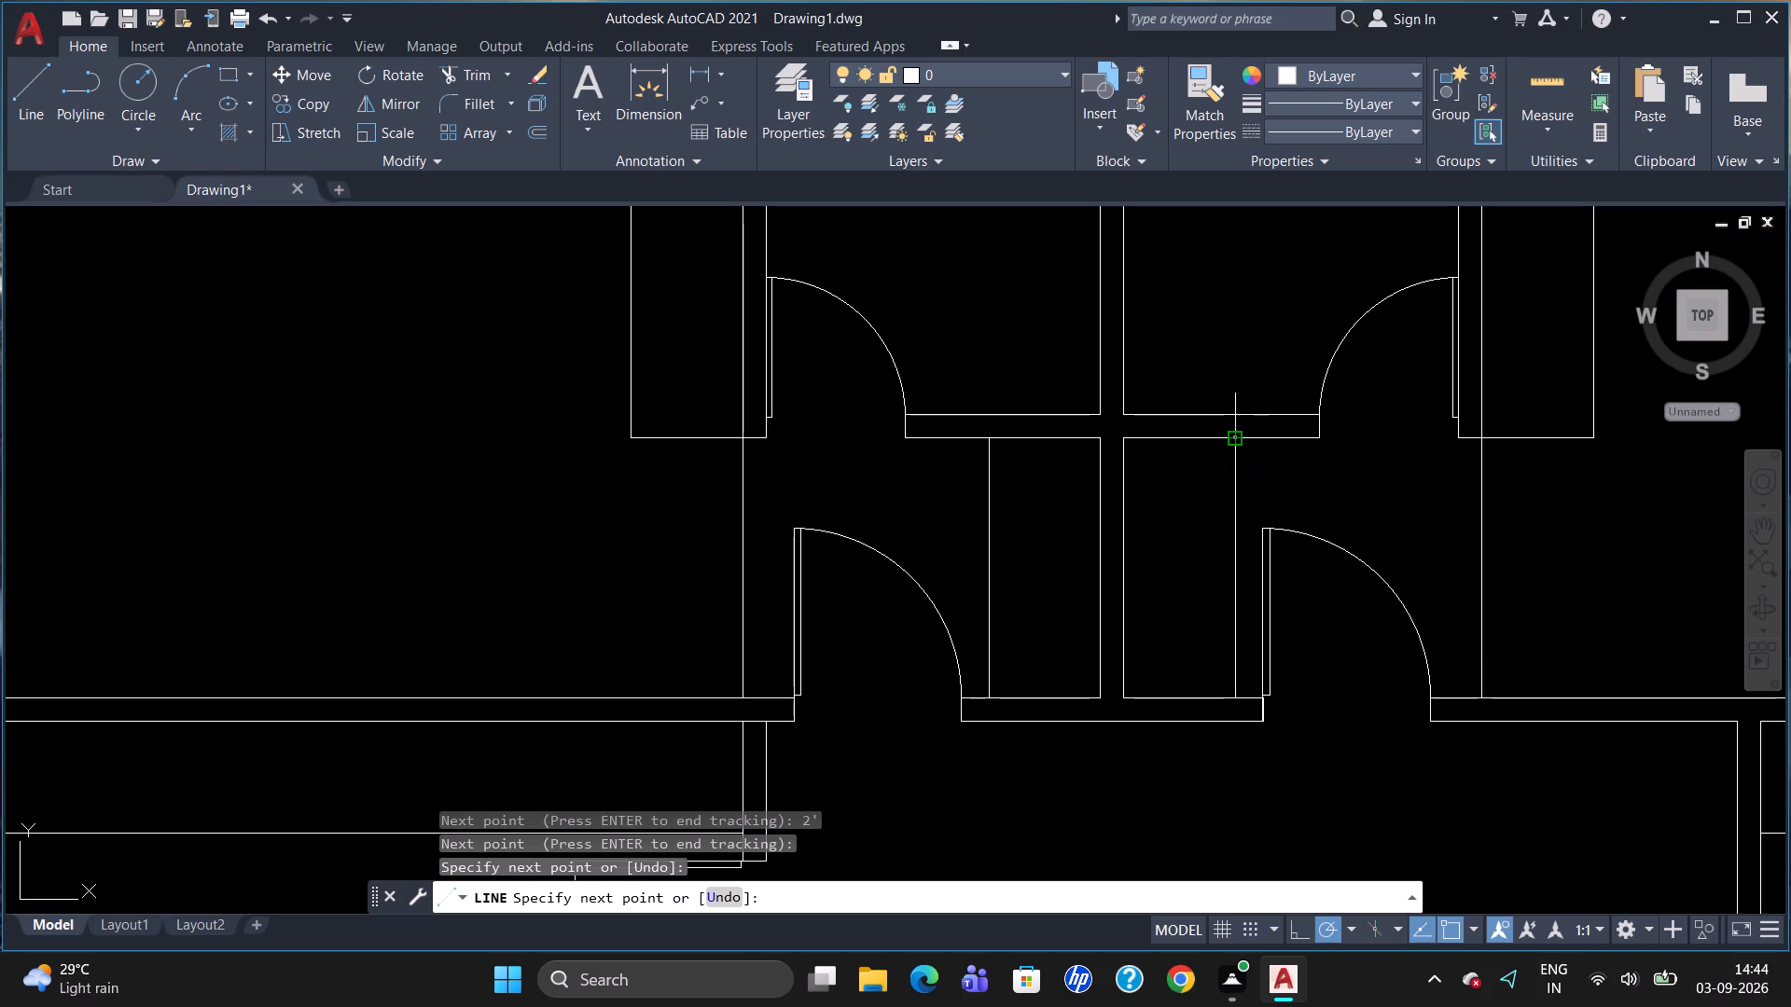
Delete the spare vertical window symbol lying outside the floor plan.
scroll(1201, 517, "down", 1)
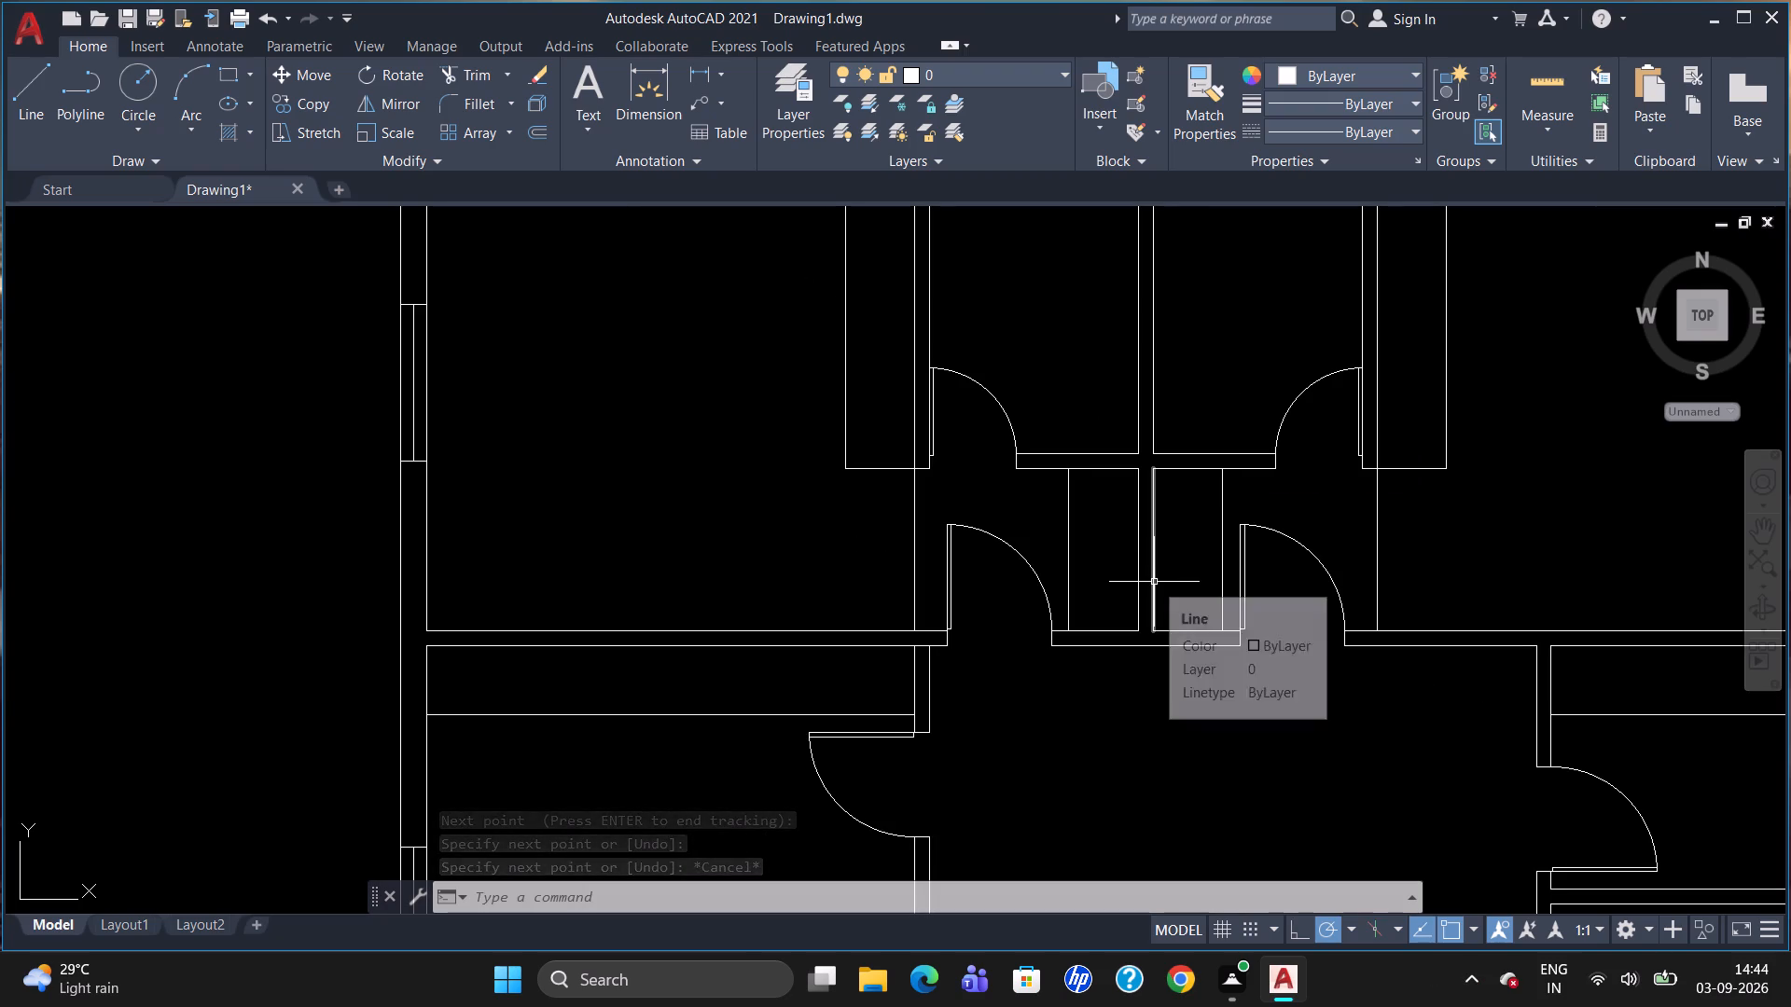
scroll(1162, 626, "down", 1)
scroll(1210, 445, "down", 2)
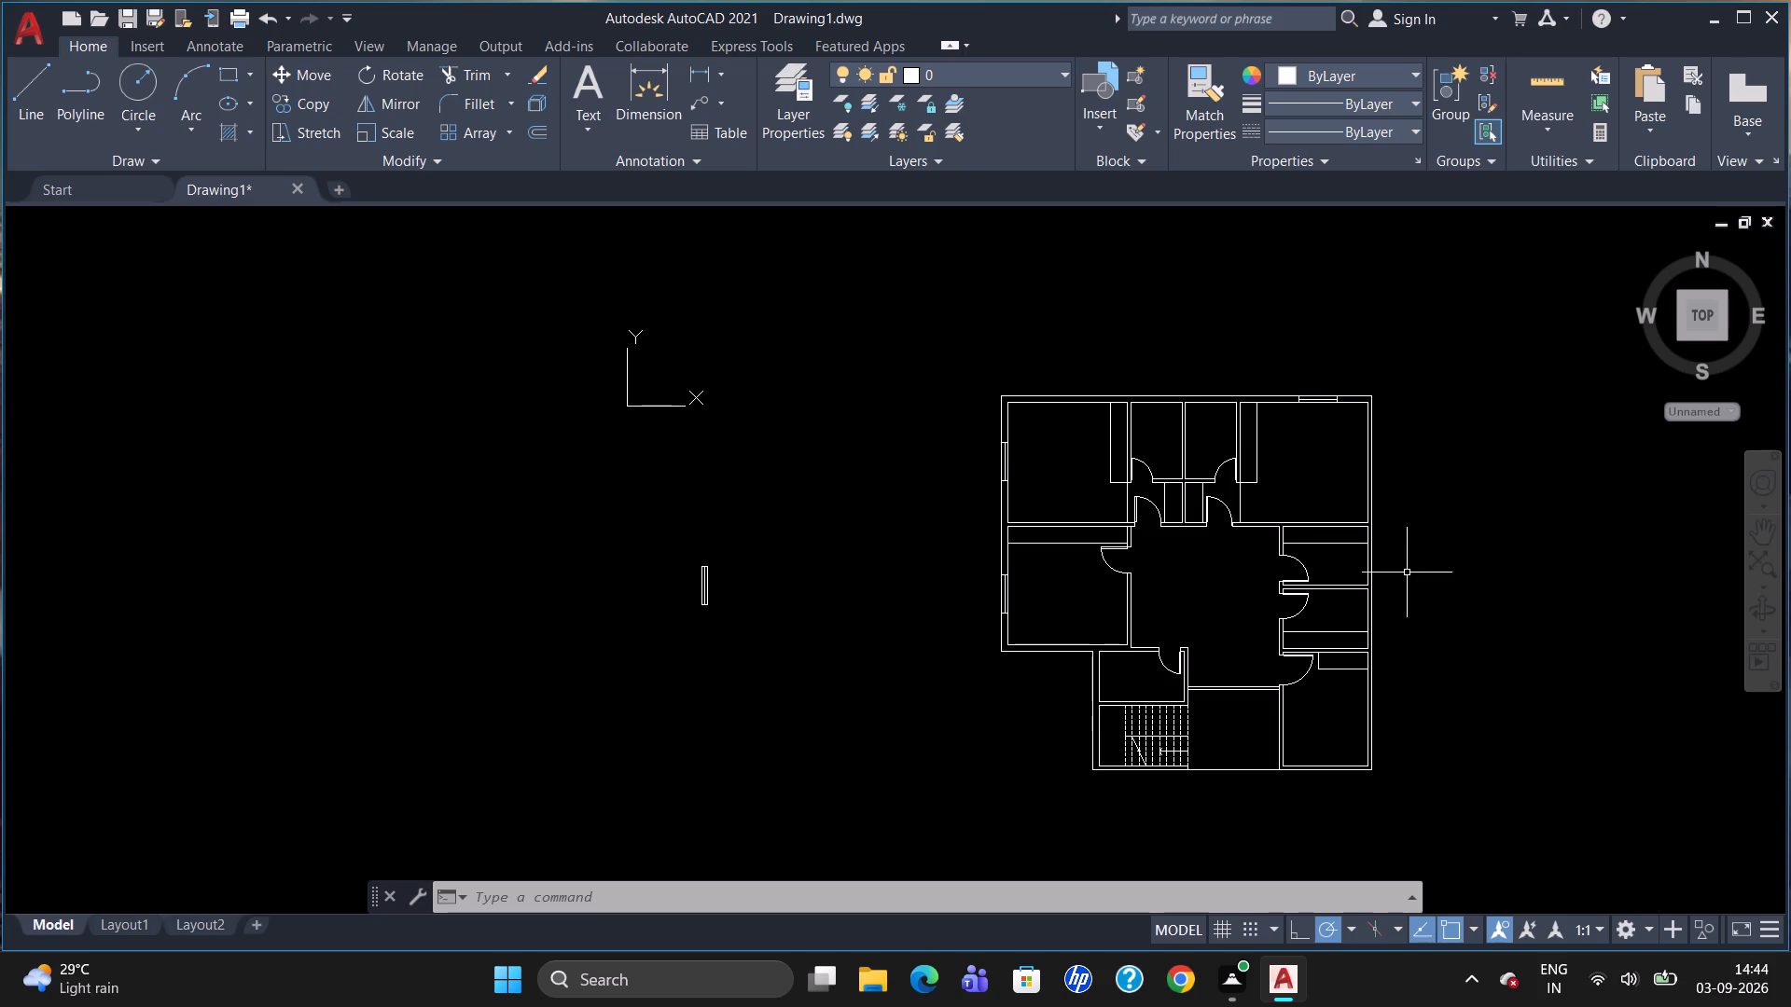
left_click(705, 584)
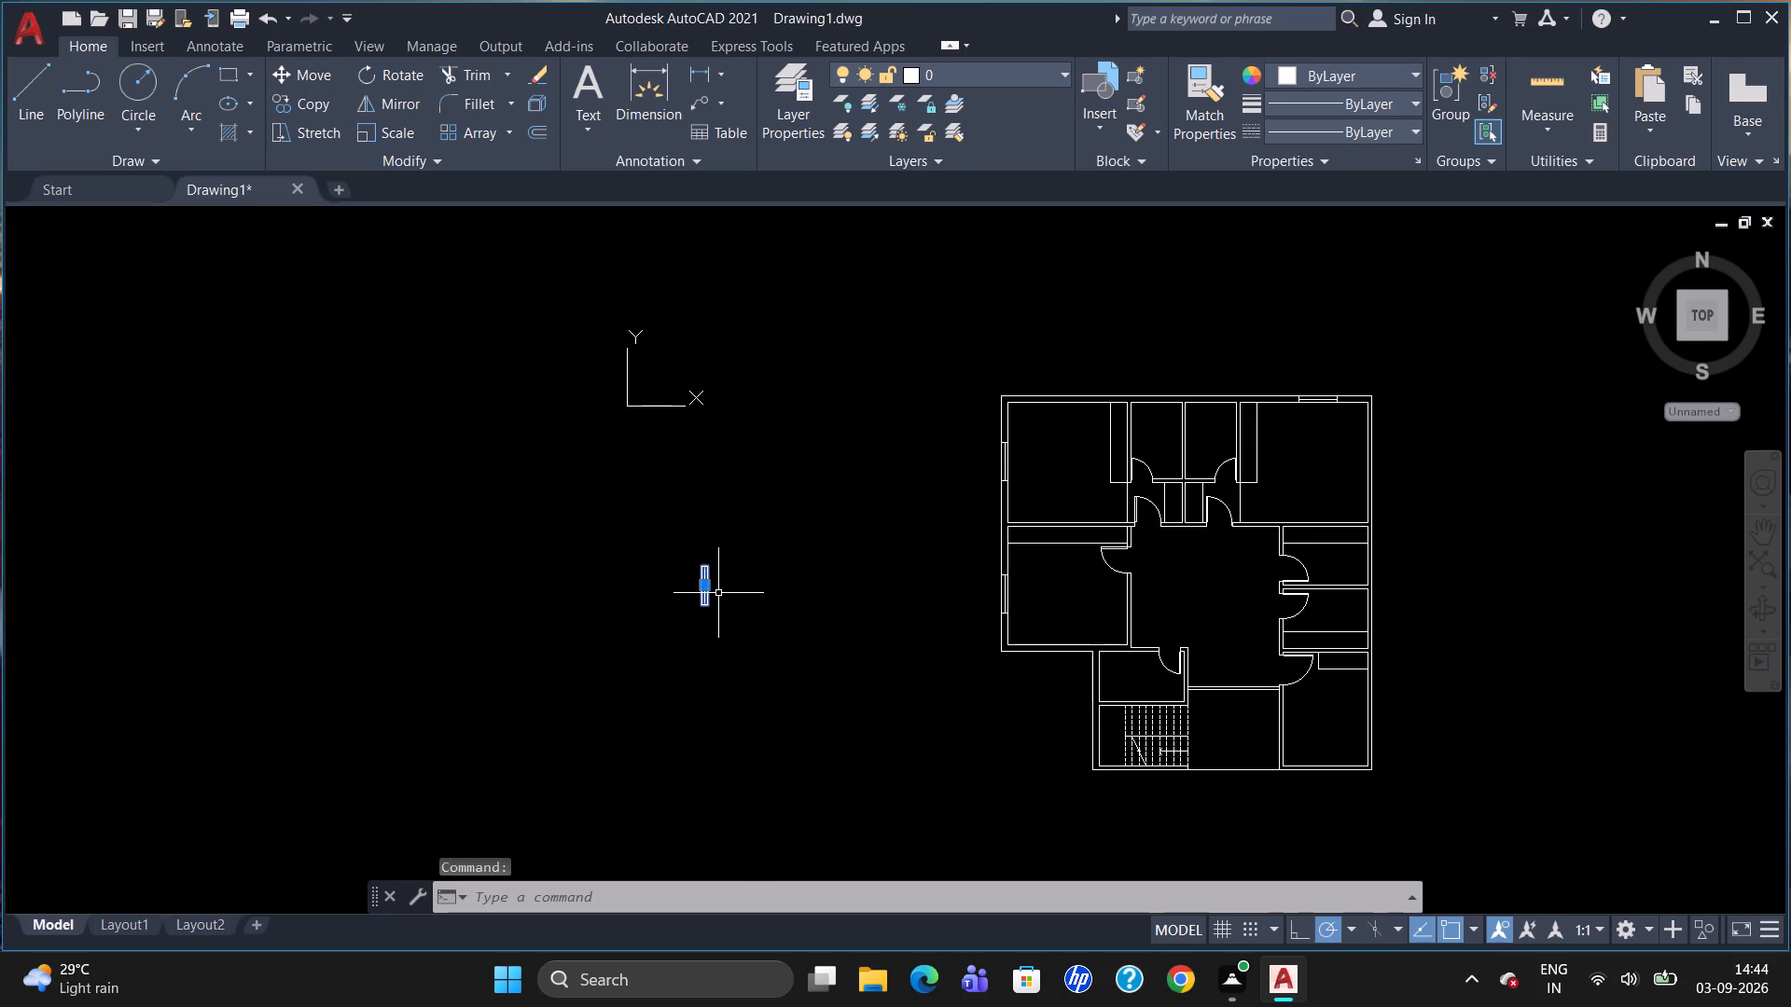
key("Delete")
Draw a 34" by 9" horizontal rectangle in the empty area outside the plan's left wall.
scroll(1227, 437, "up", 1)
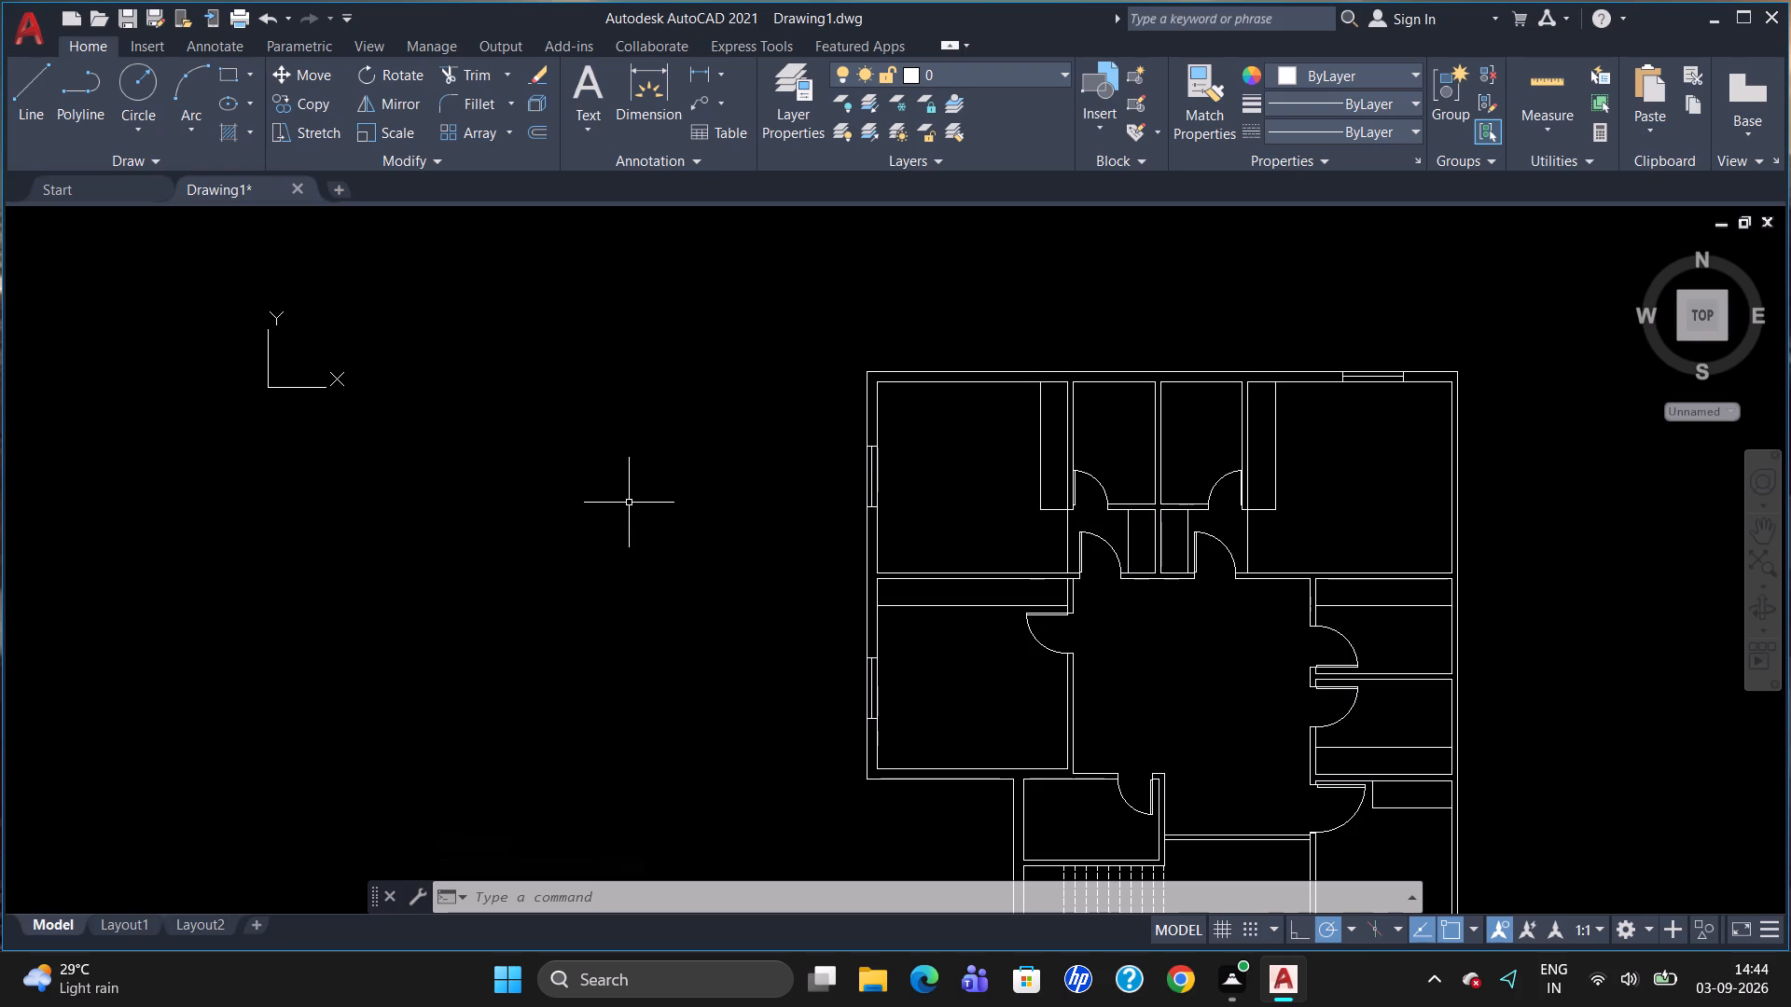
key("r")
key("e")
key("c")
key("Return")
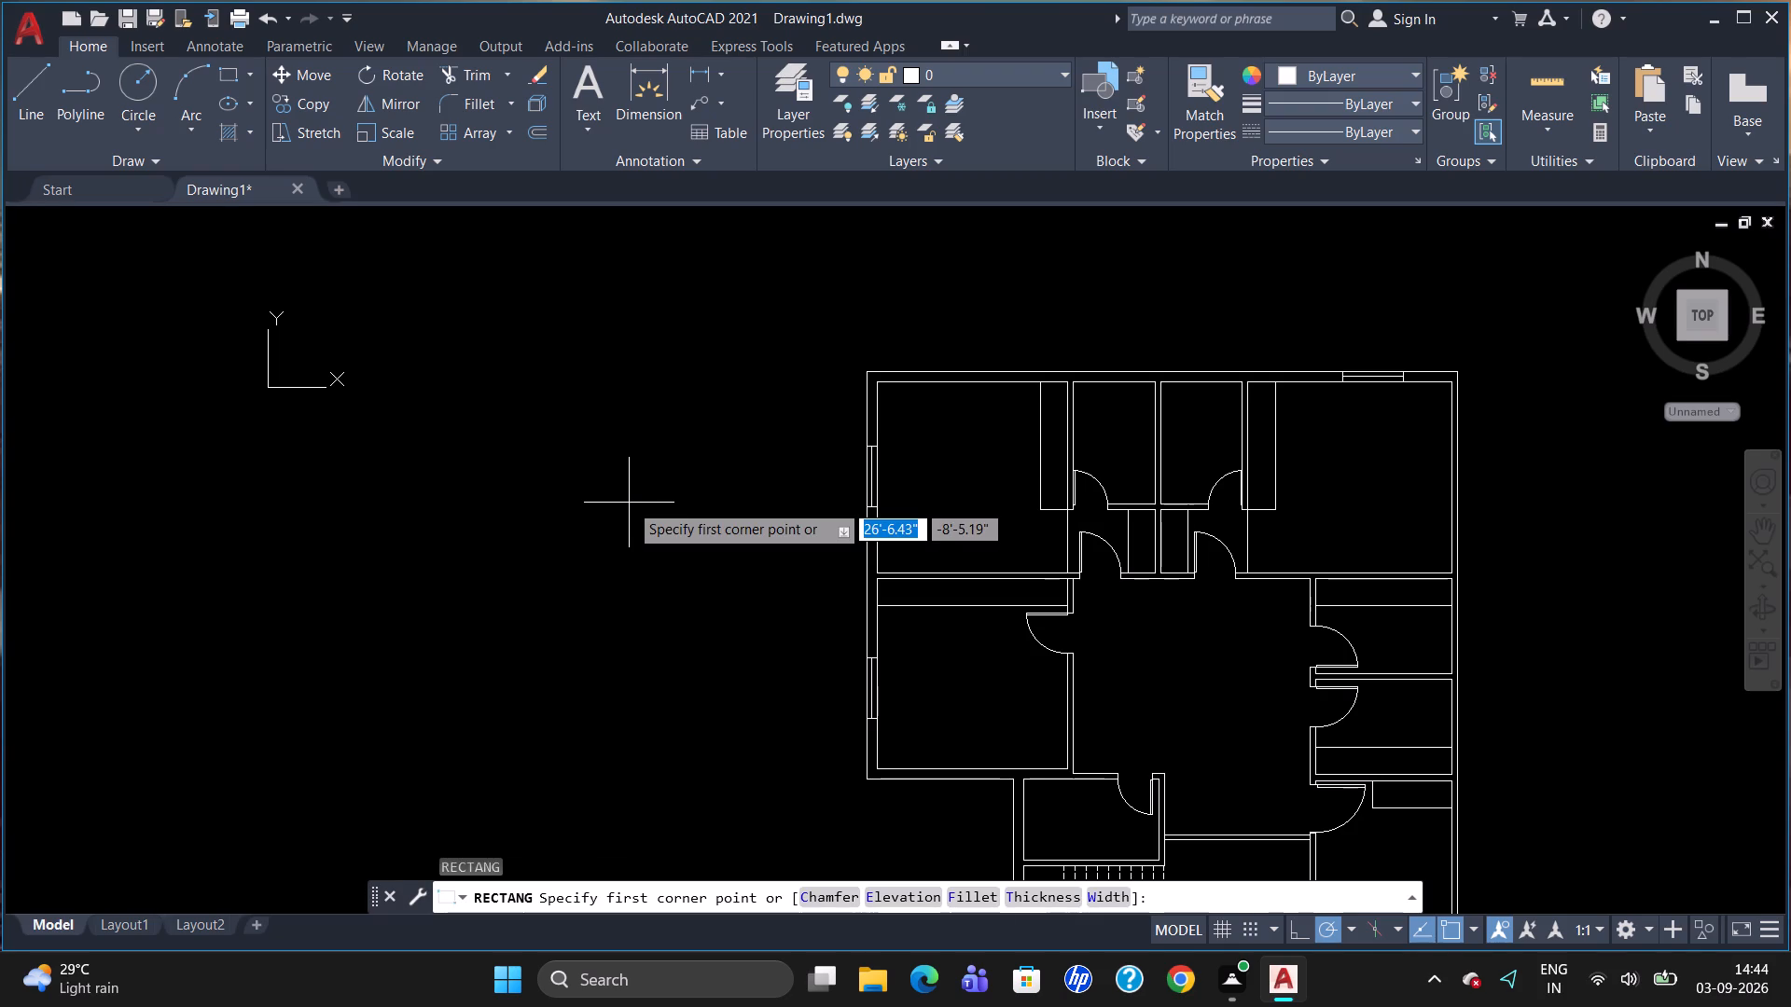
left_click(588, 460)
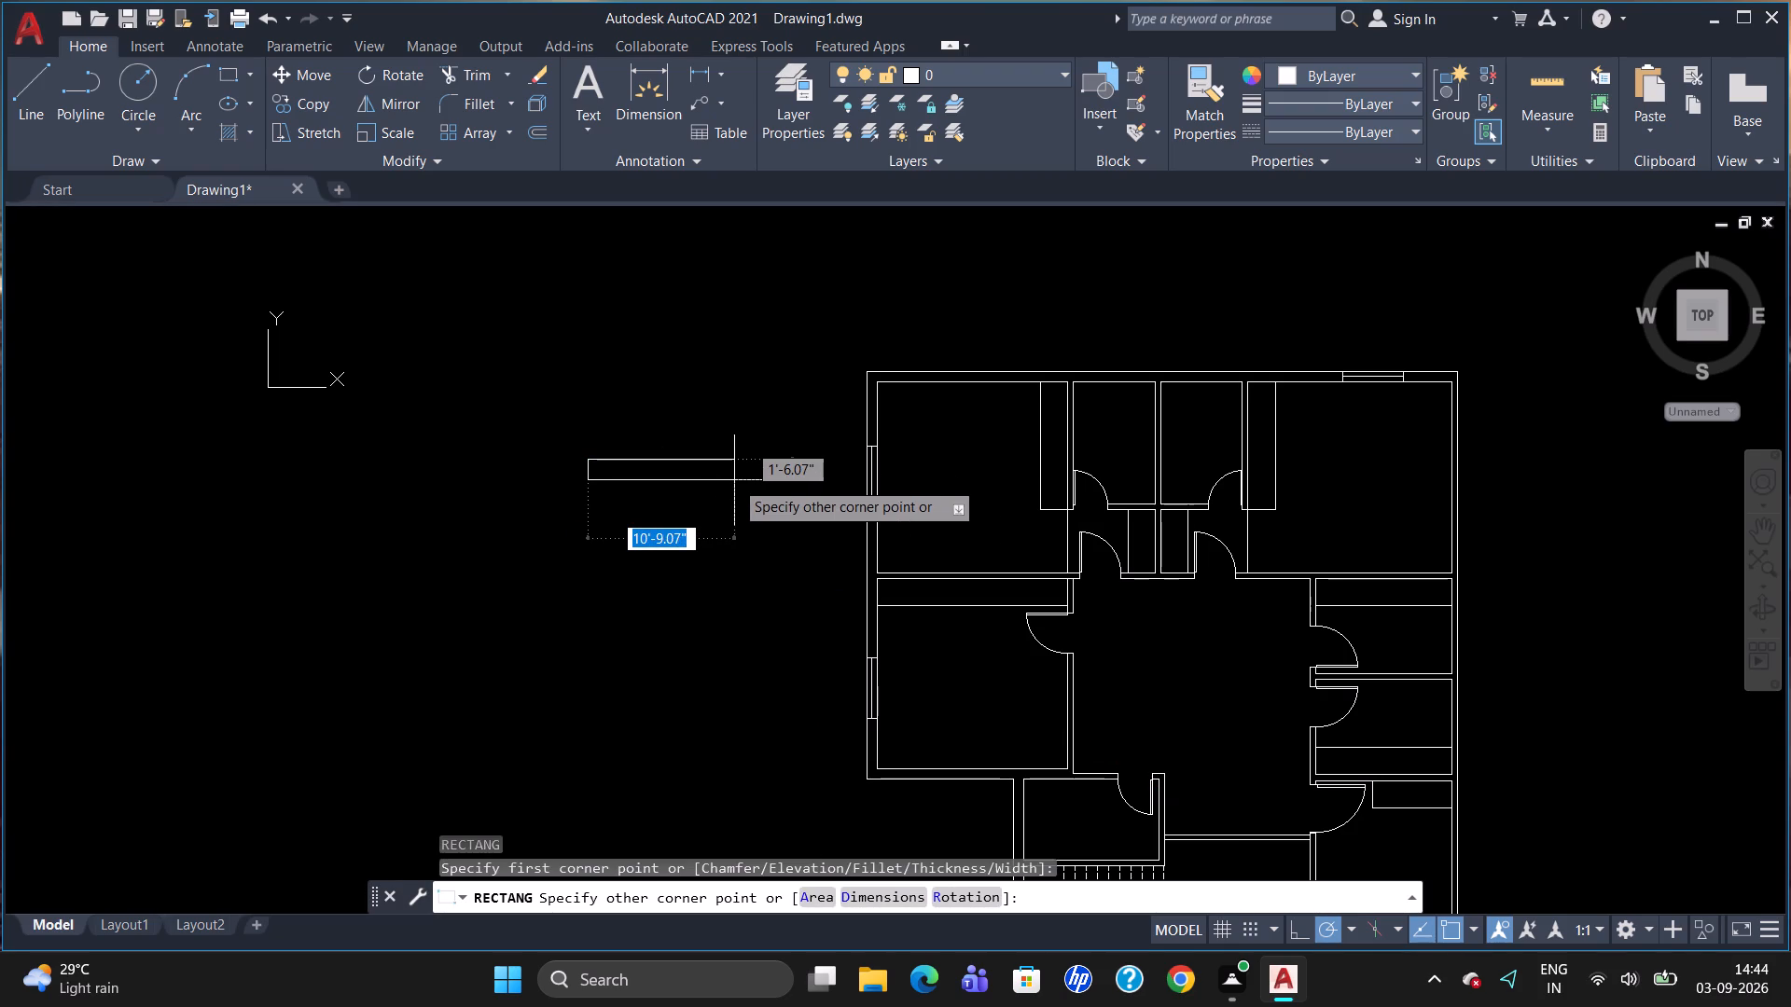
key("3")
type("4\"")
key("Tab")
type("9\"")
key("Return")
Draw a horizontal centre line between the midpoints of the new rectangle's short sides.
key("l")
key("Return")
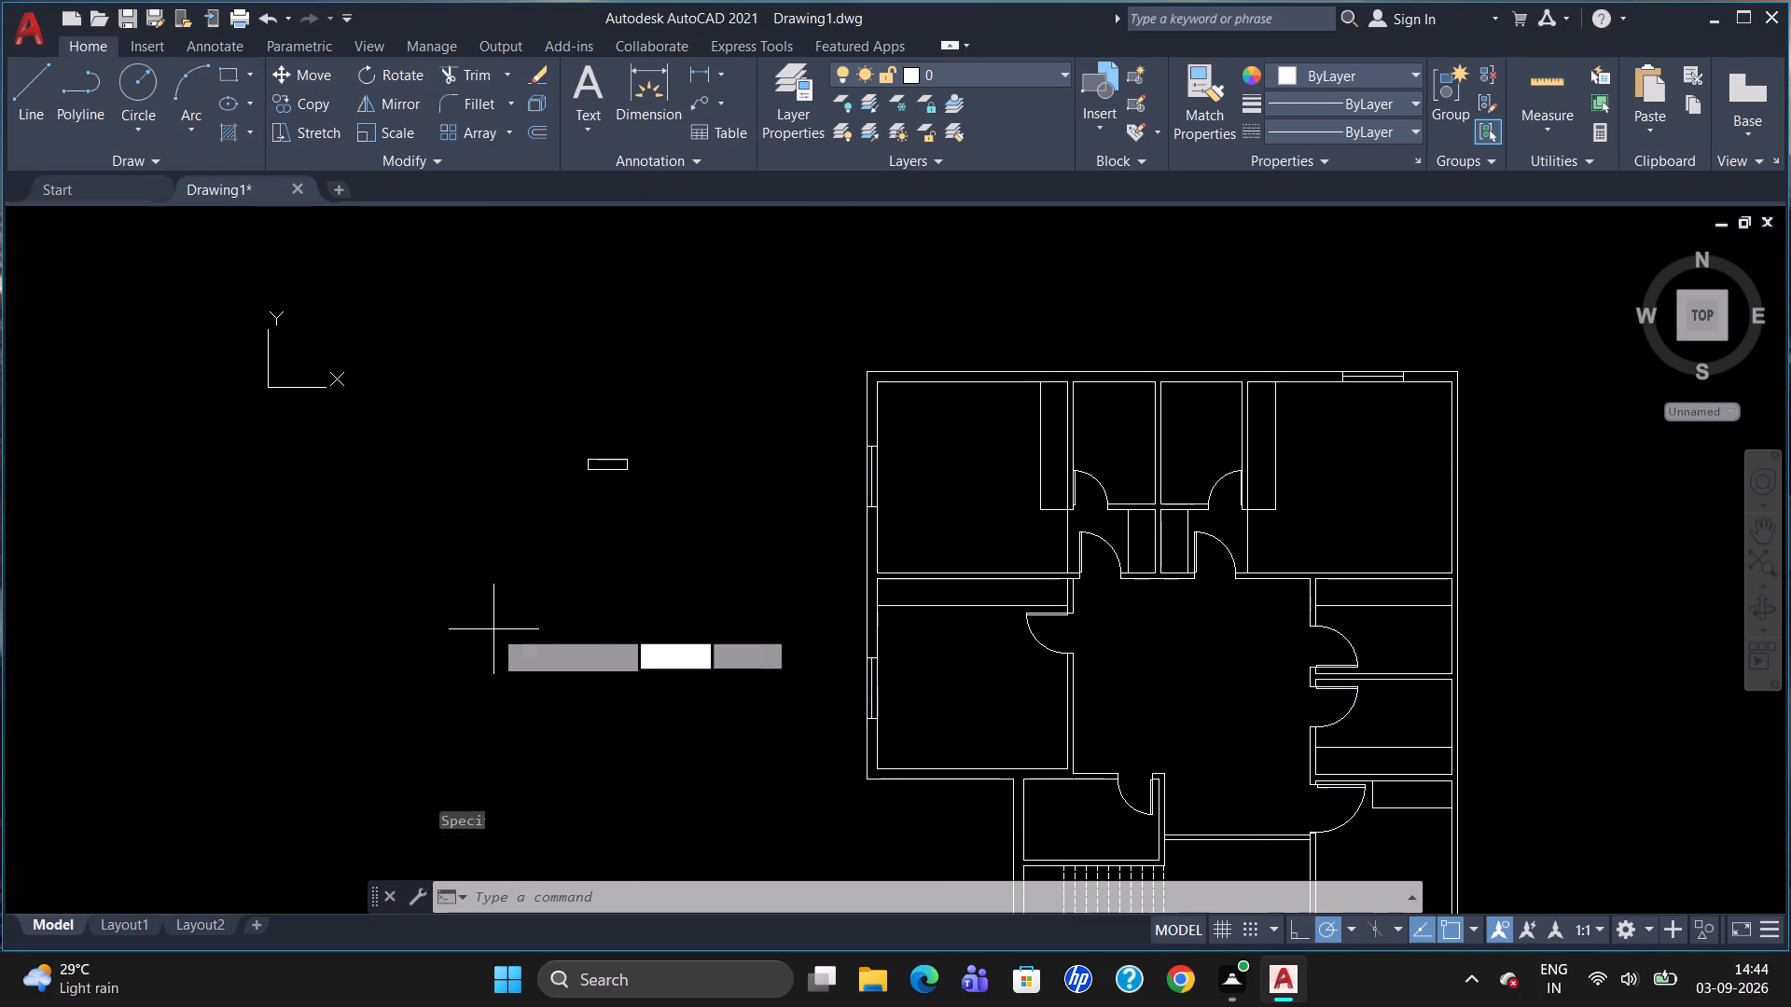
scroll(552, 423, "up", 2)
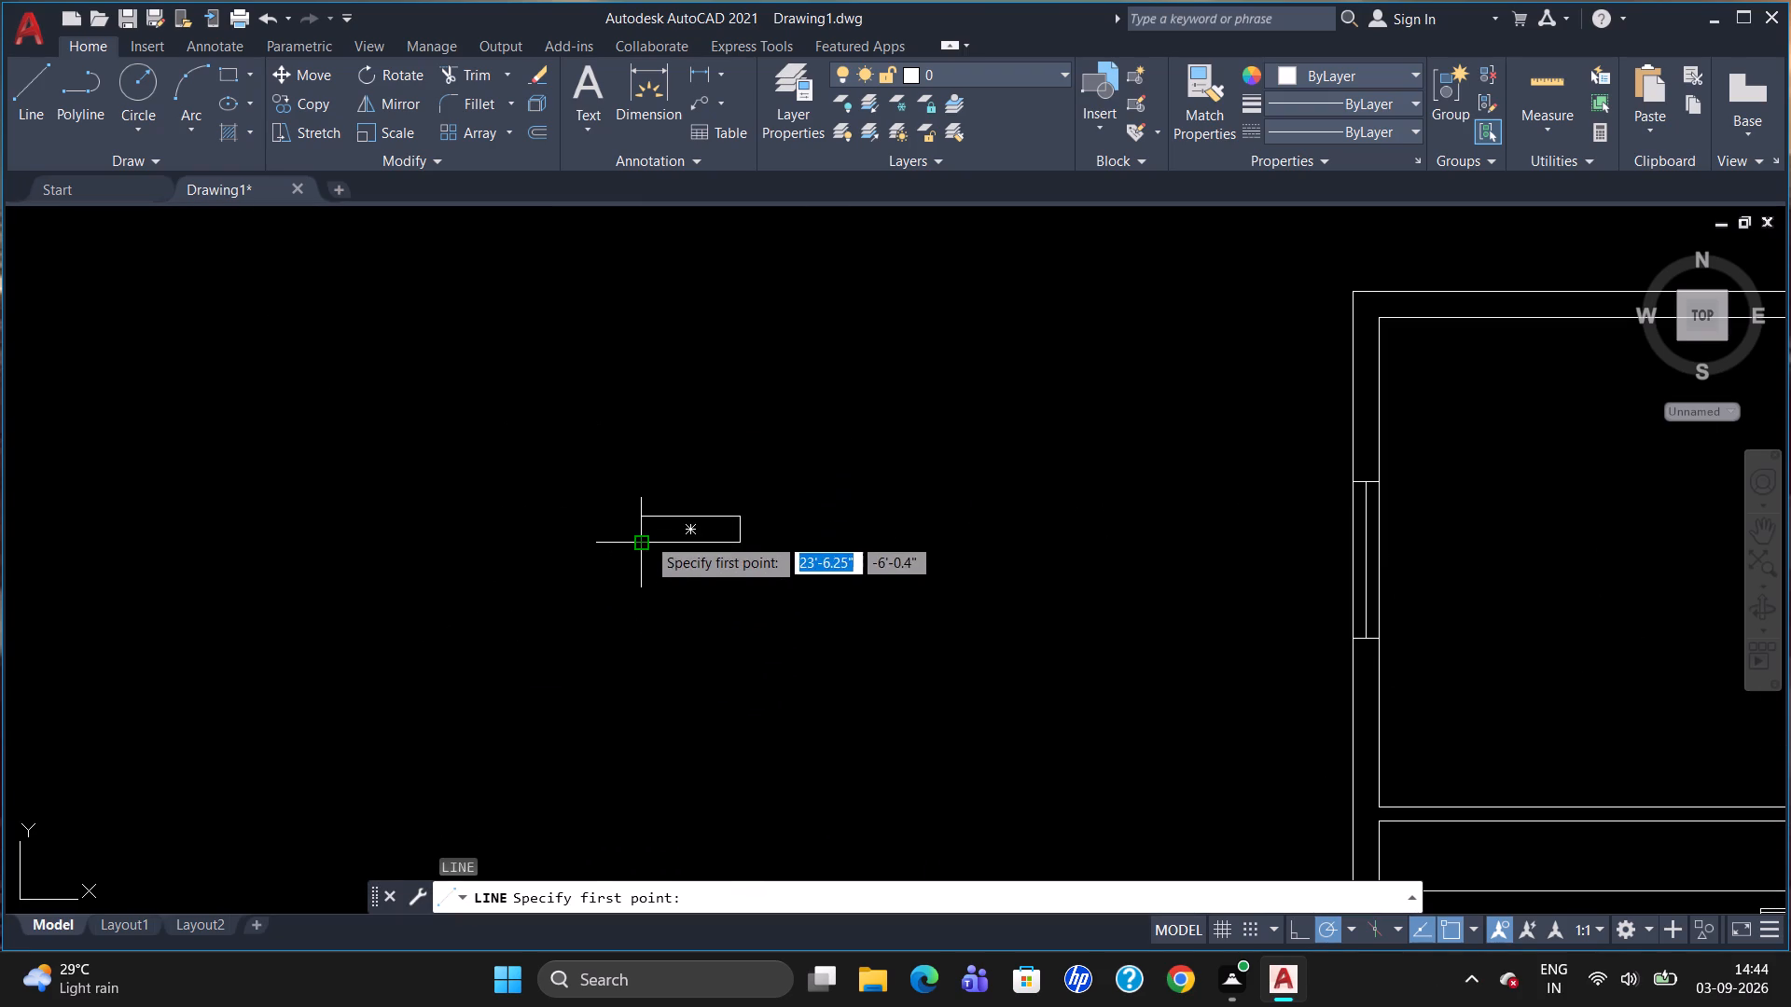
left_click(647, 531)
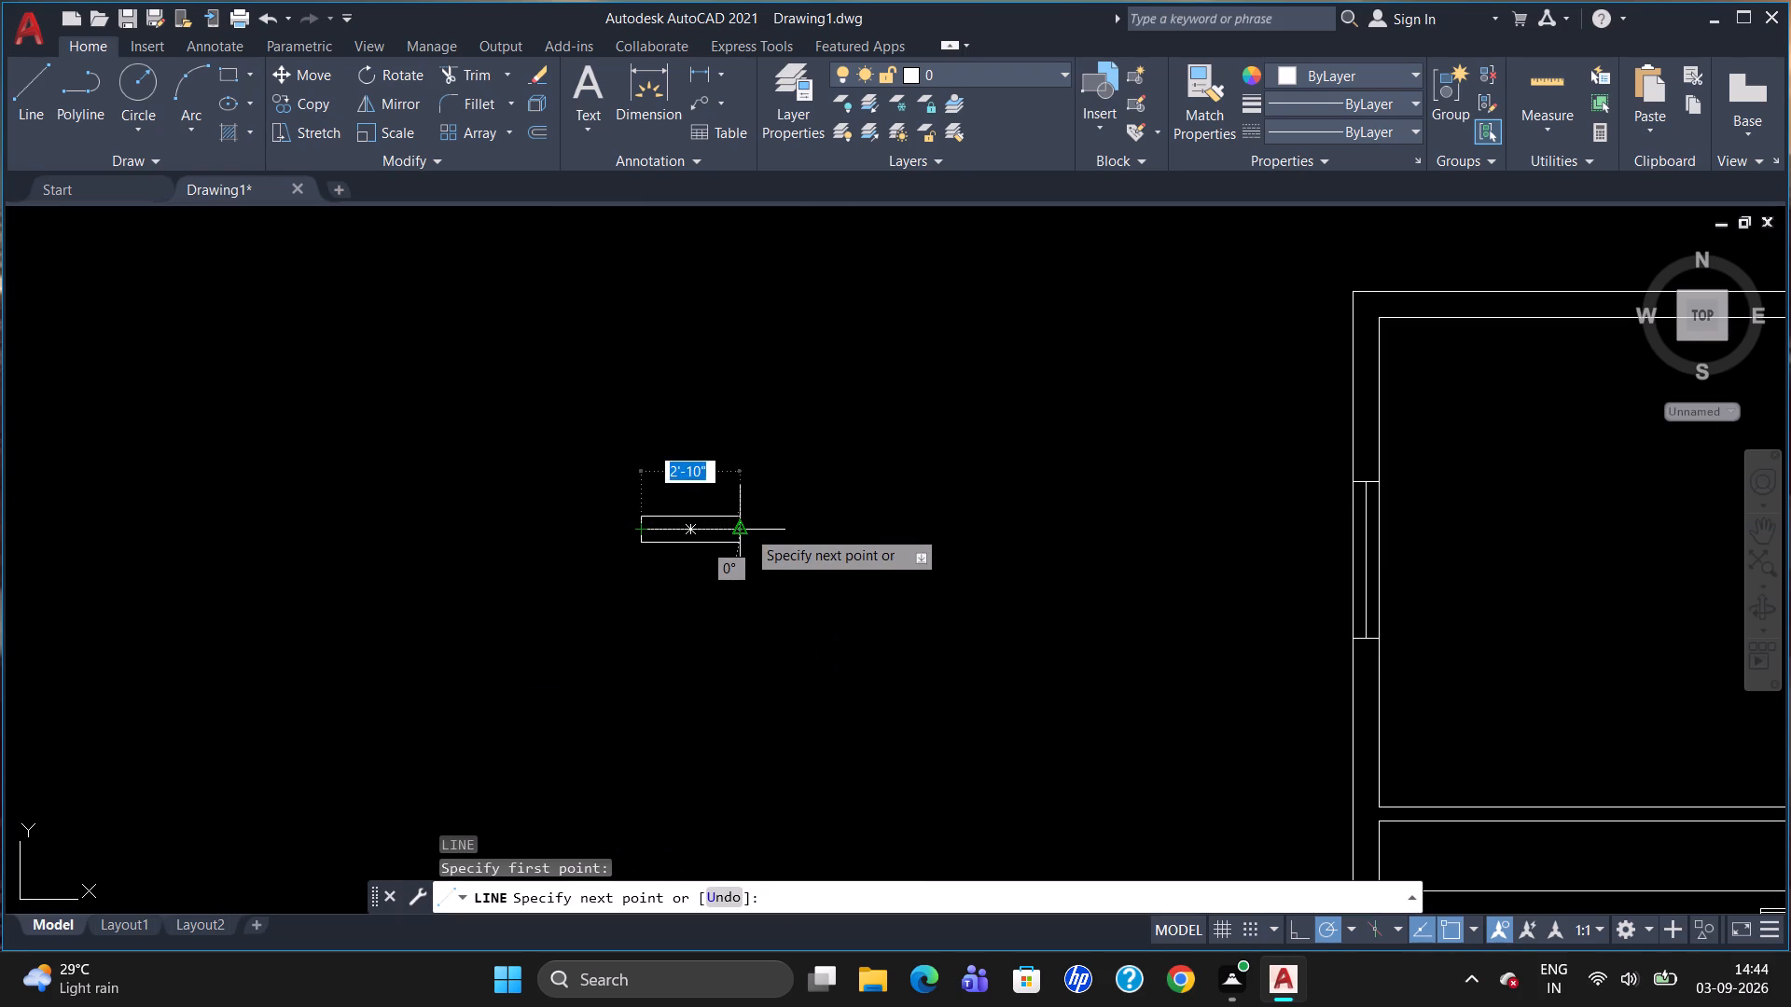
left_click(746, 529)
key("Escape")
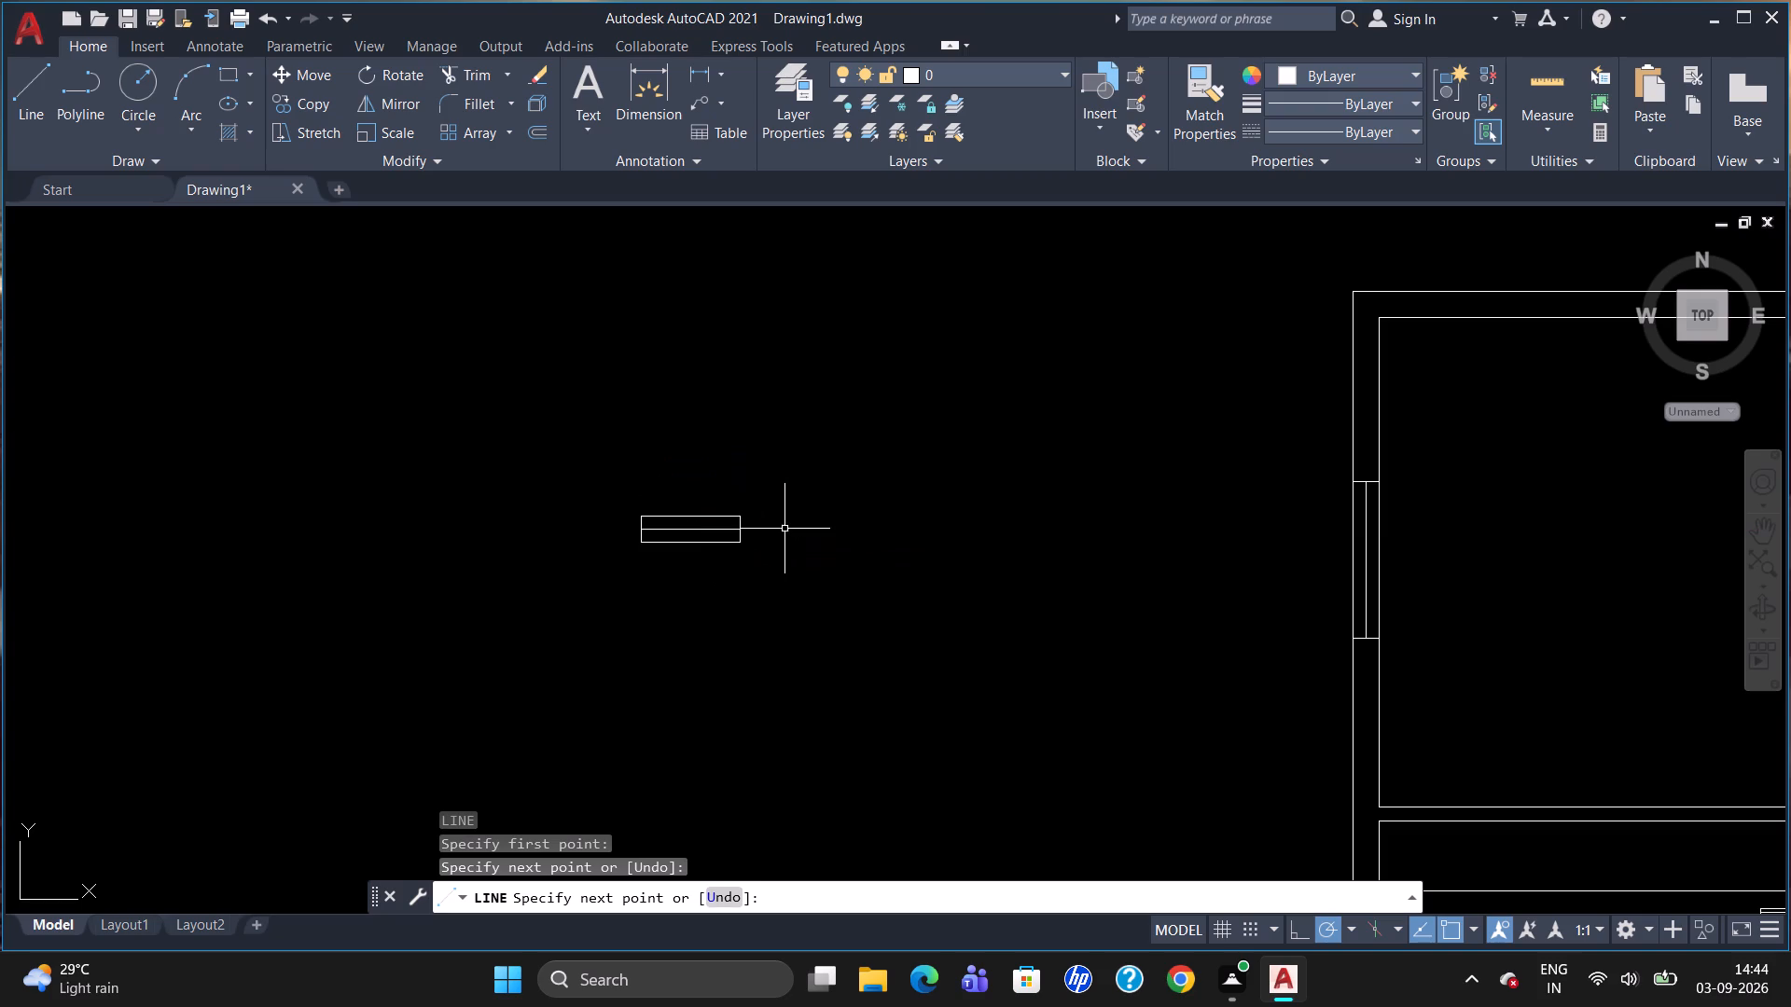
Group the 34" by 9" rectangle and its centre line into one window symbol.
left_click_drag(814, 592, 545, 656)
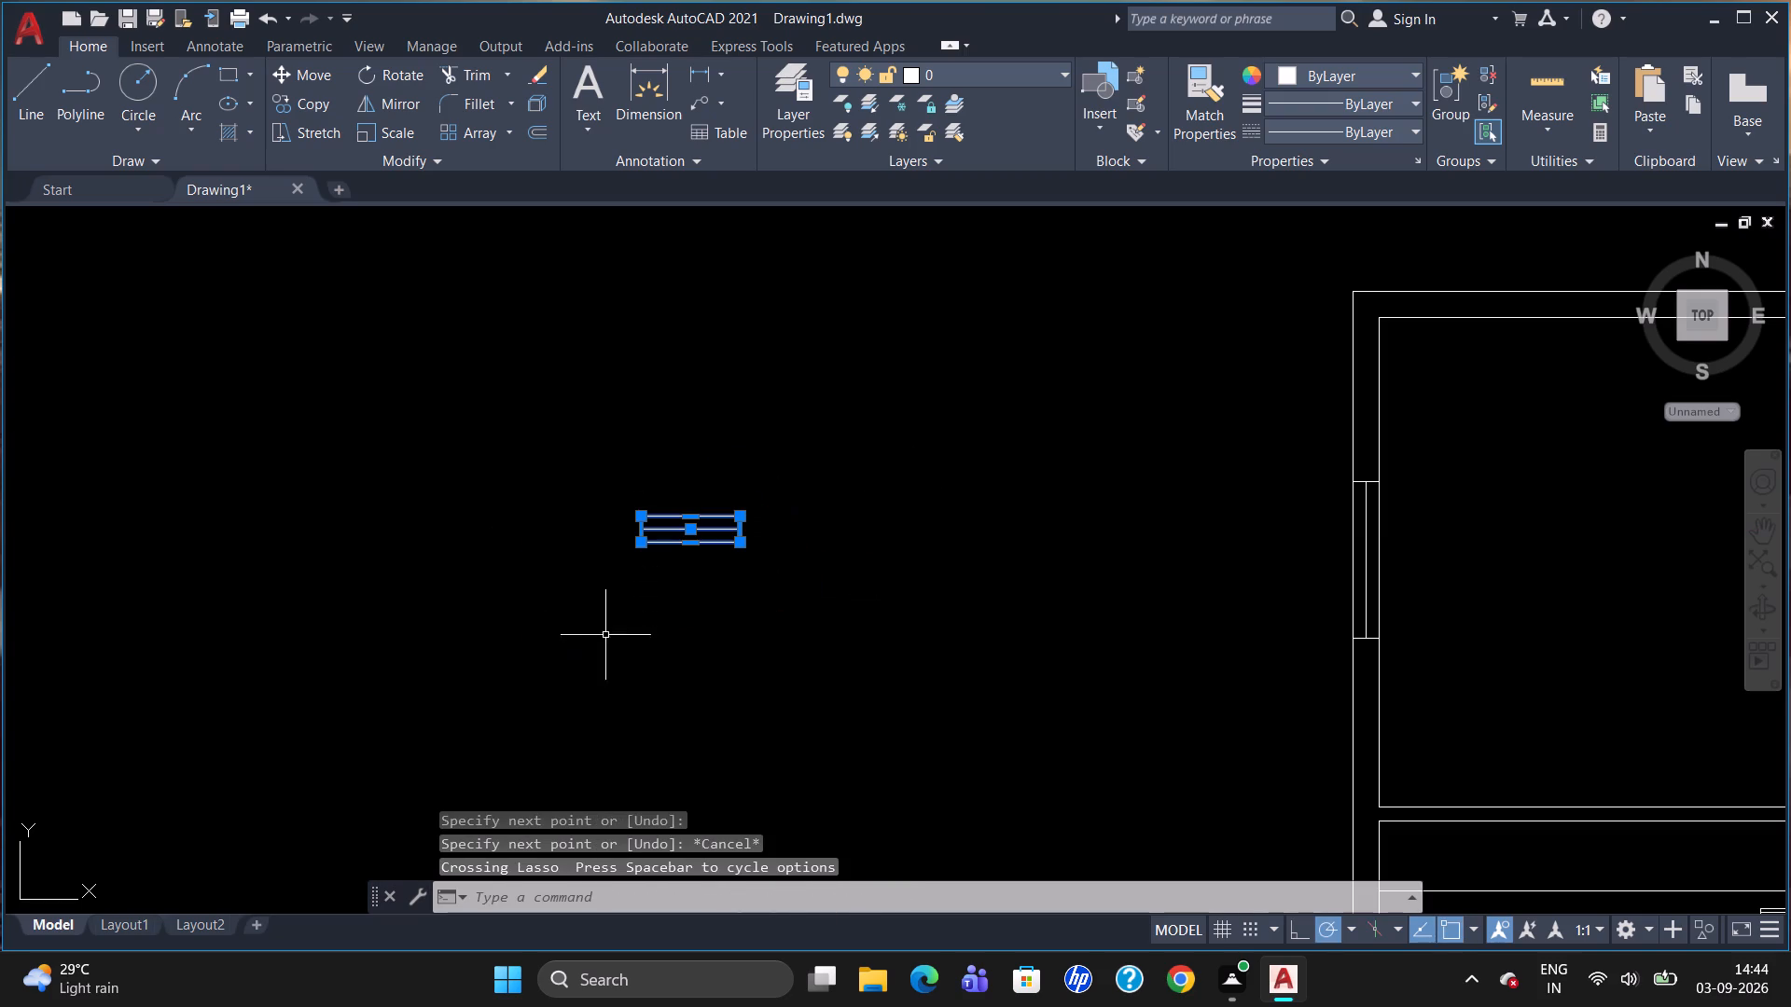
left_click_drag(1450, 95, 1438, 98)
Copy the 34" by 9" window symbol into the top outer wall of the two small middle rooms, one in each.
scroll(1164, 383, "down", 2)
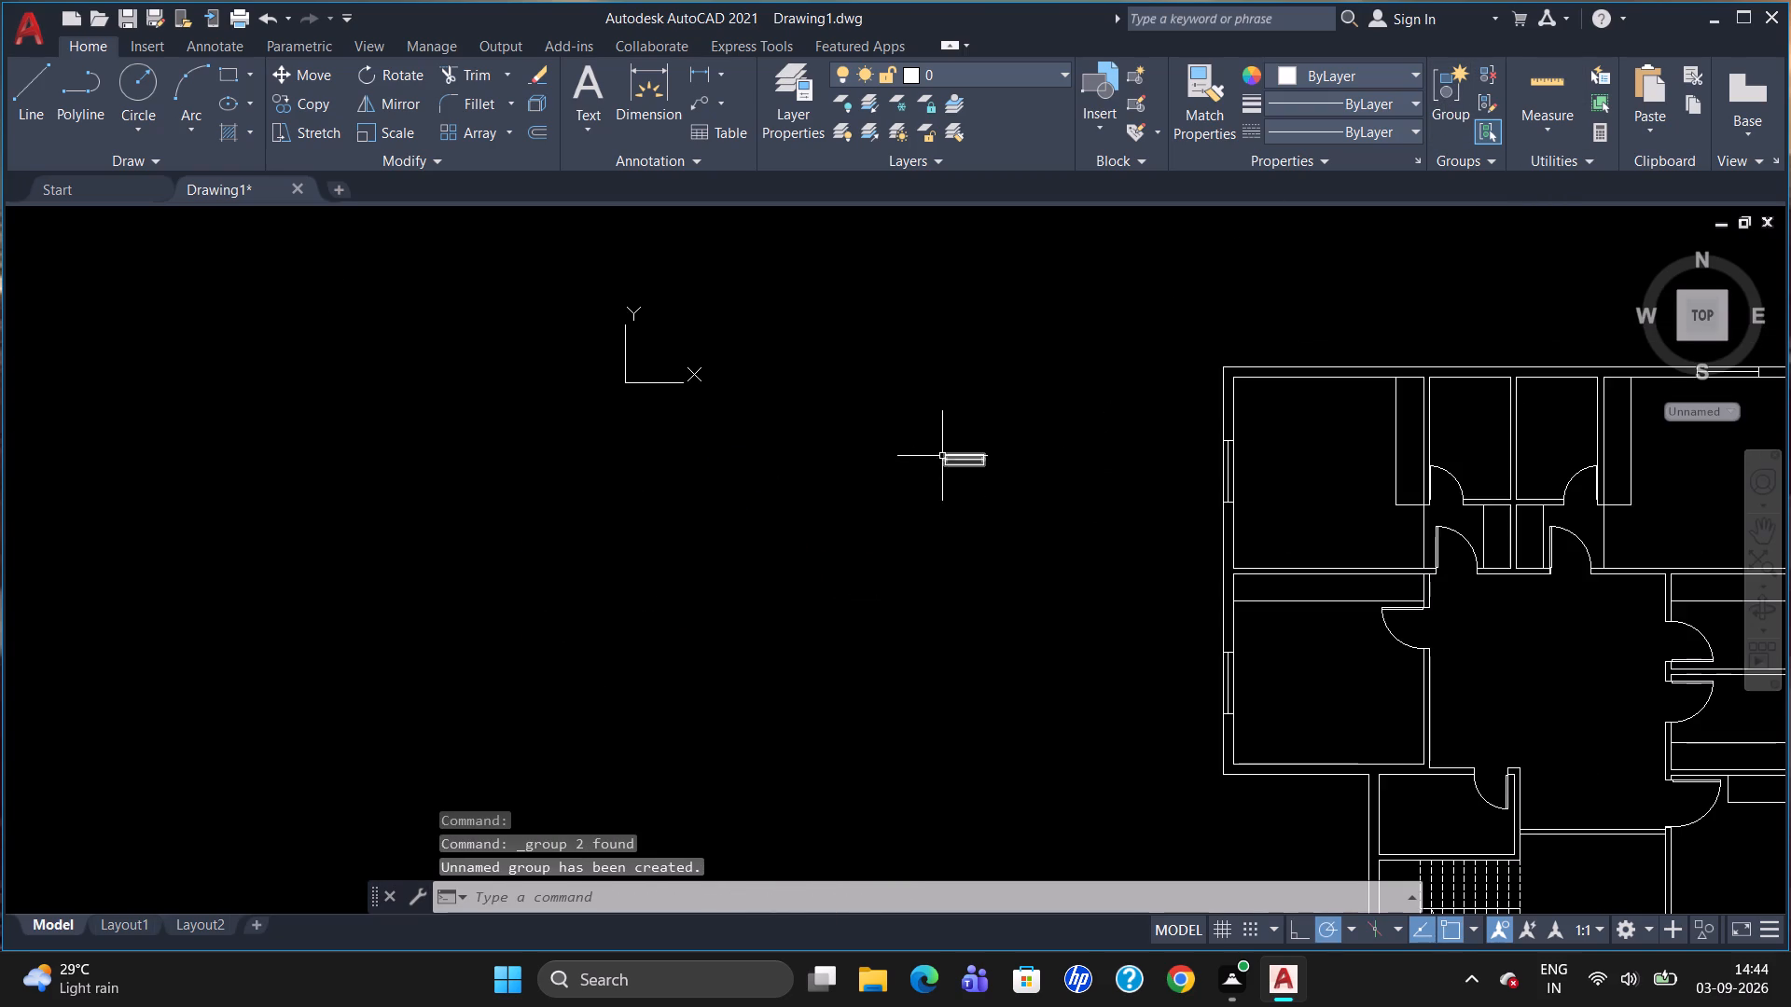
left_click(946, 457)
type("CO")
key("Return")
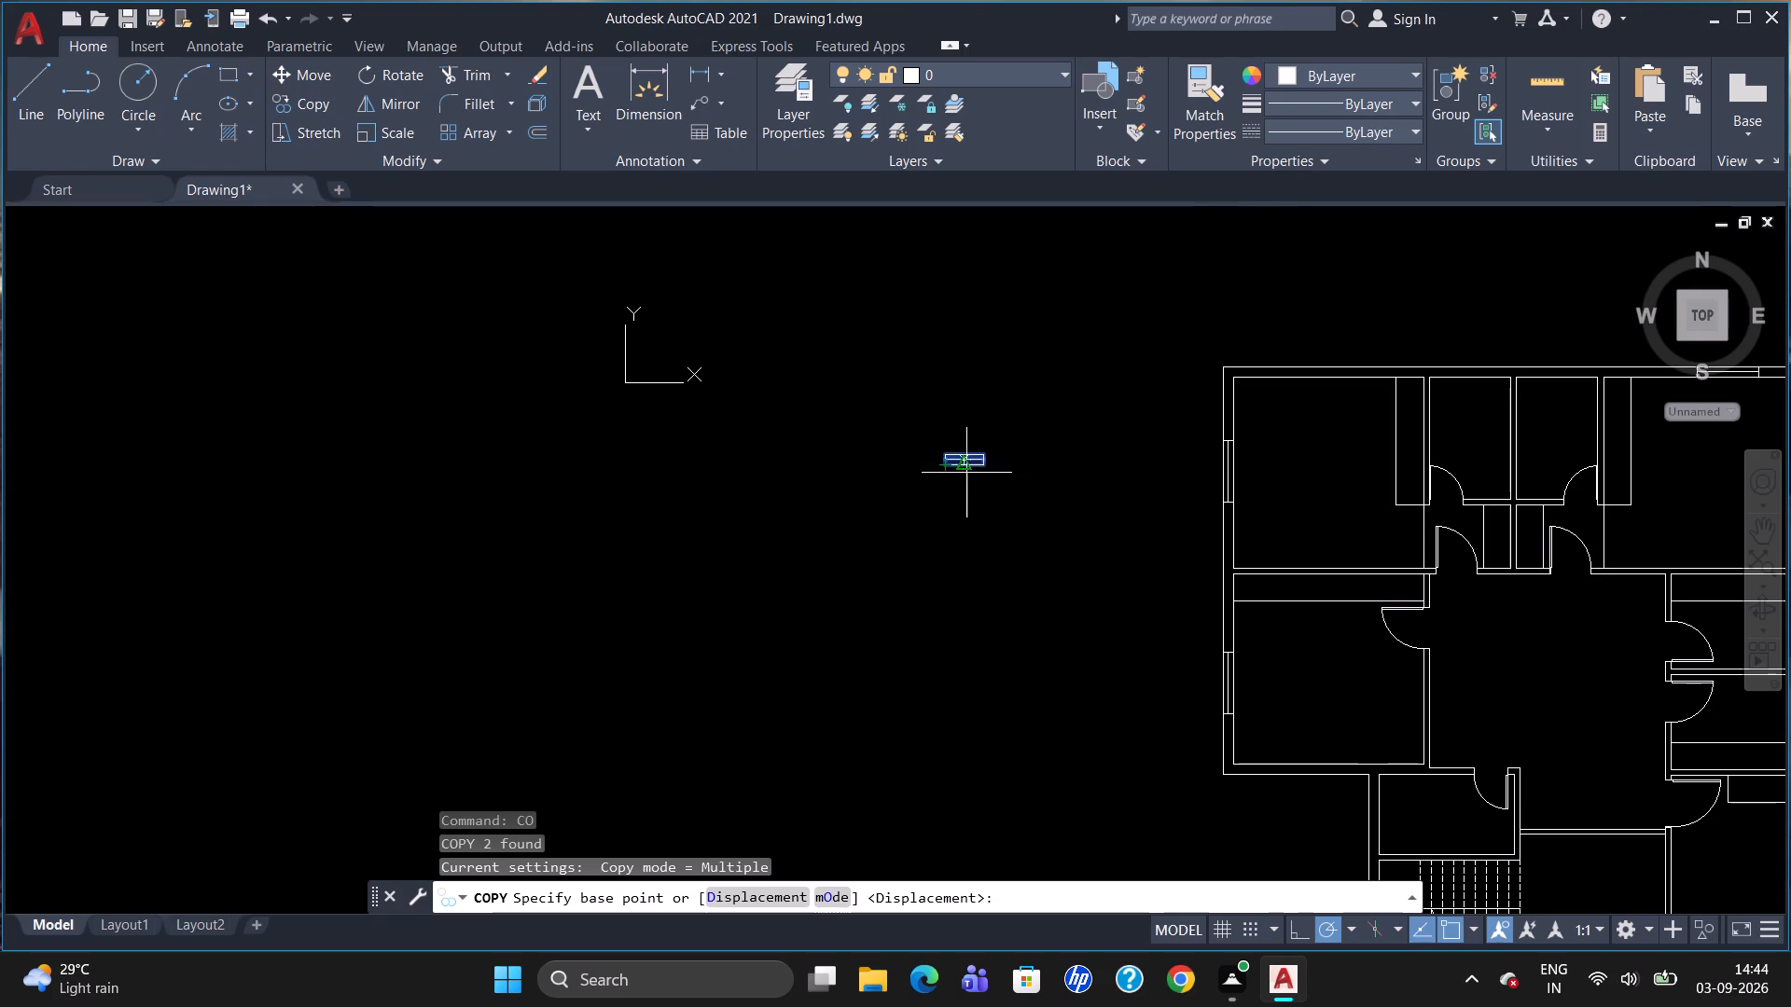
left_click(966, 469)
scroll(1173, 416, "down", 2)
scroll(1362, 388, "up", 3)
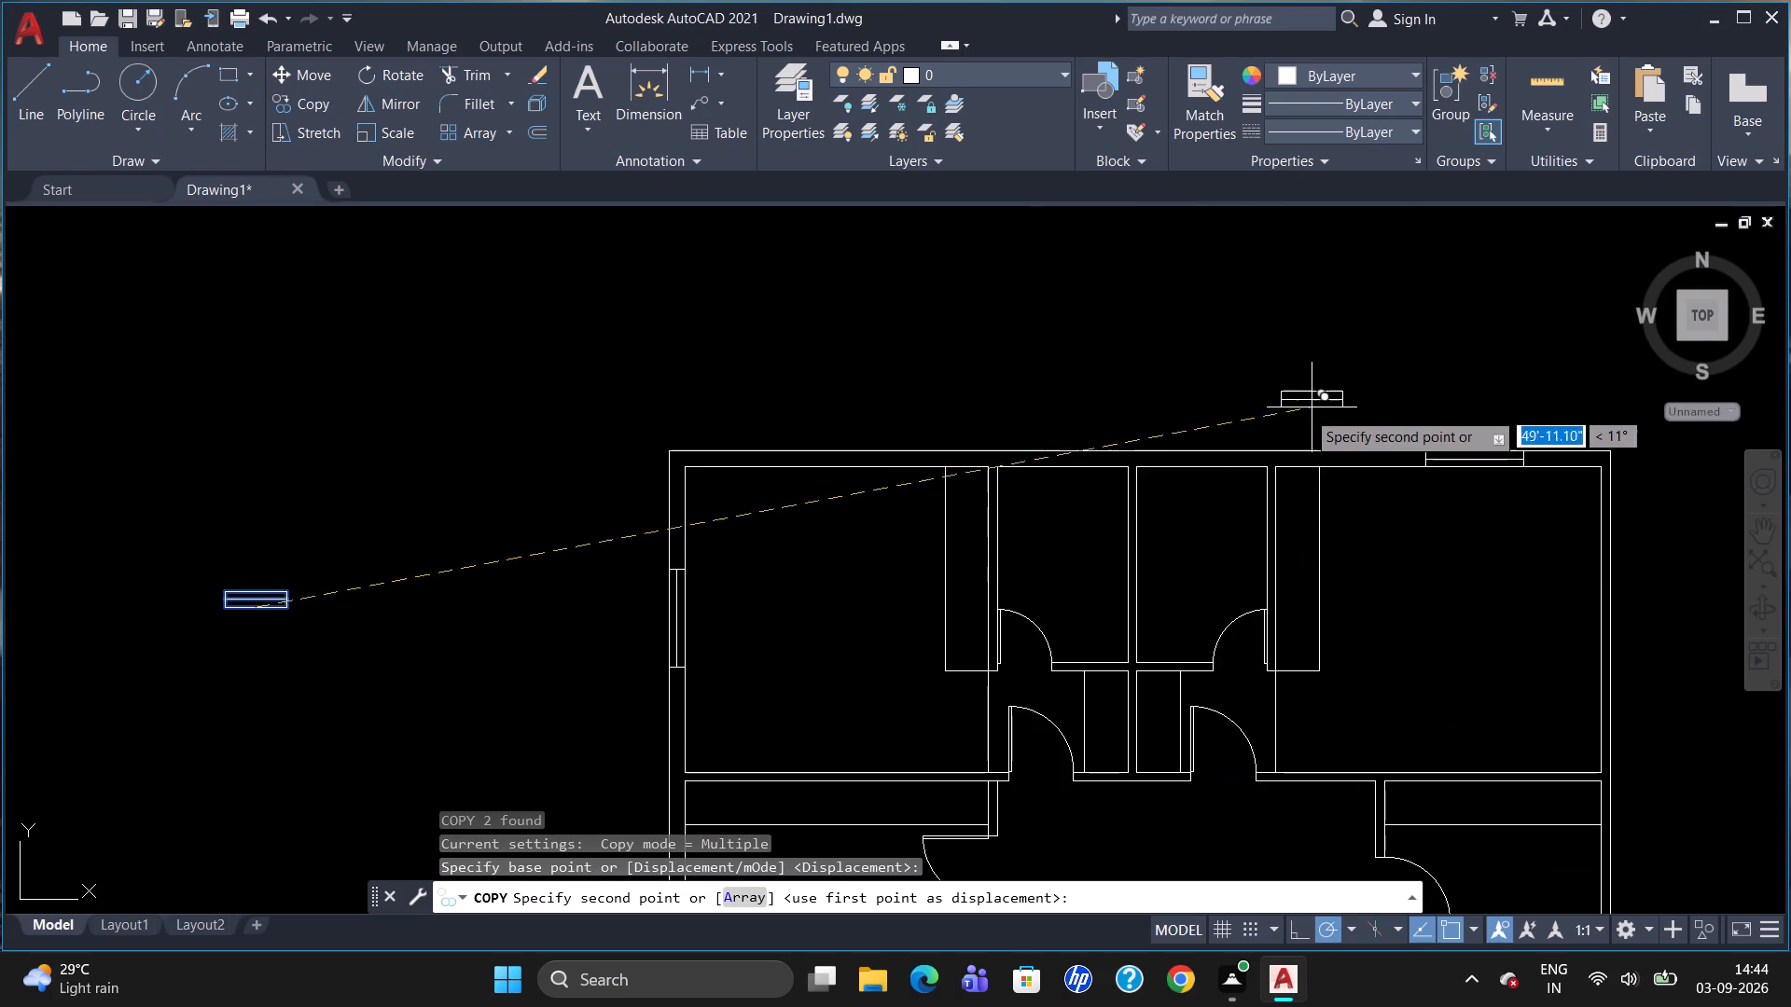
scroll(1172, 449, "up", 2)
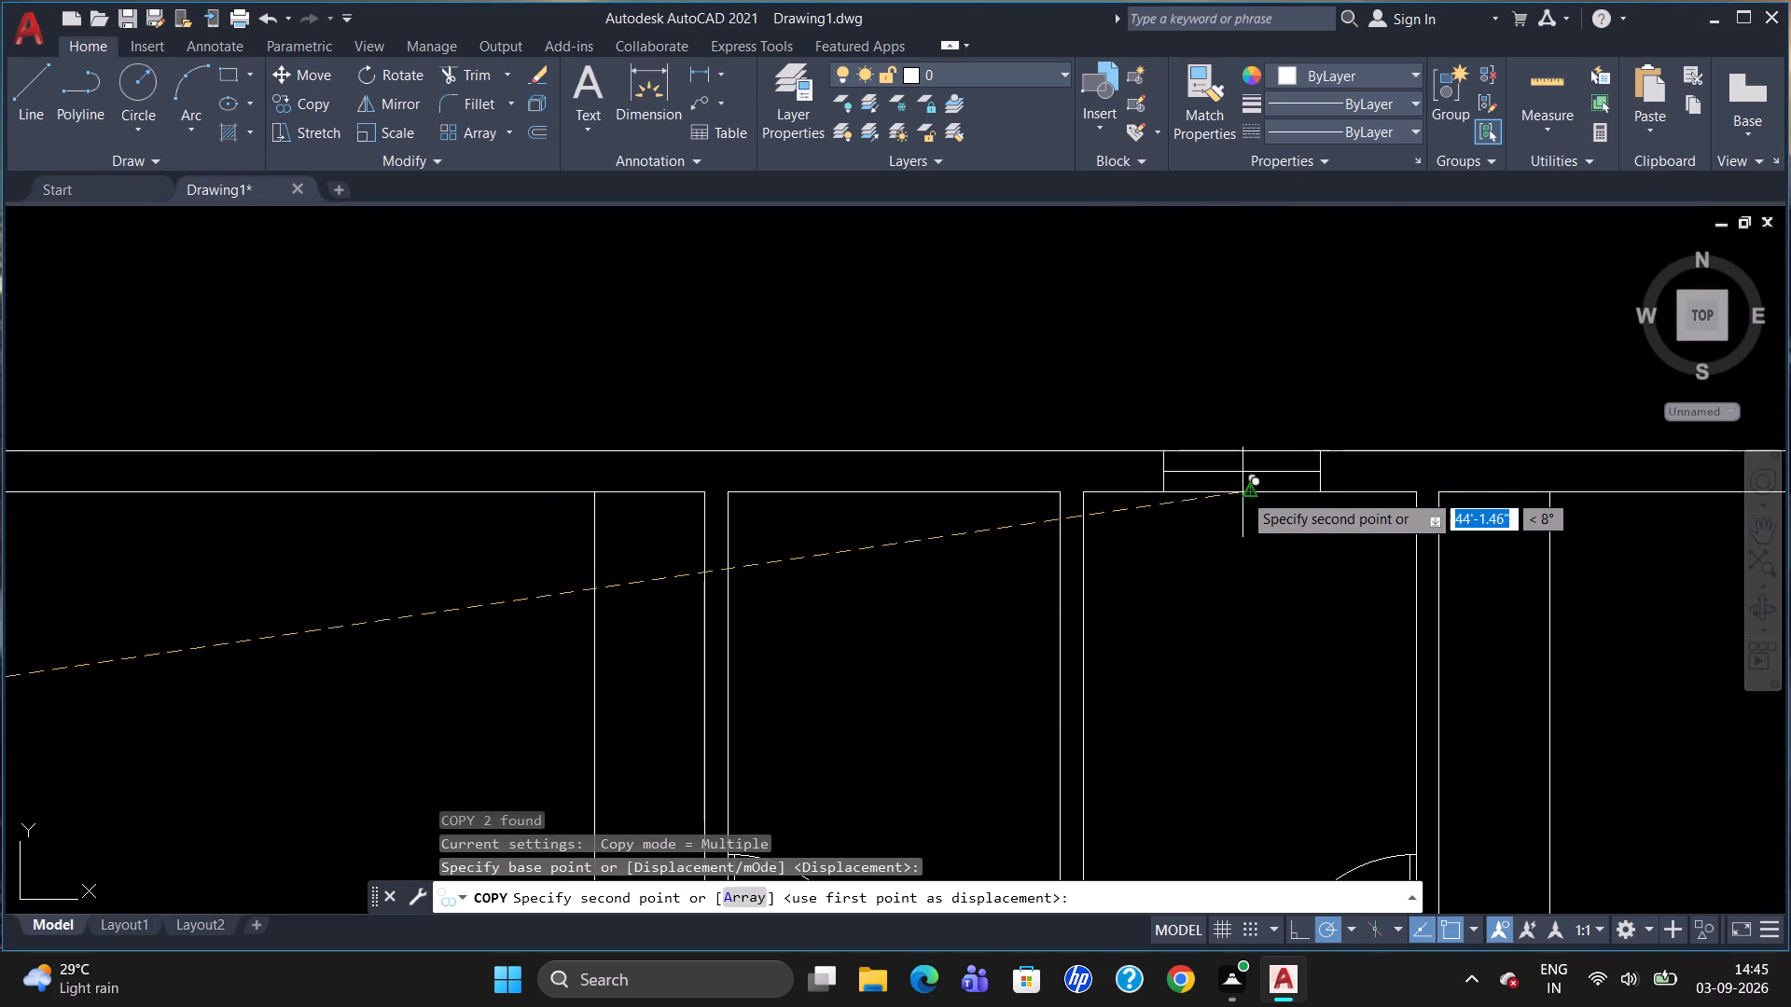
left_click(1249, 494)
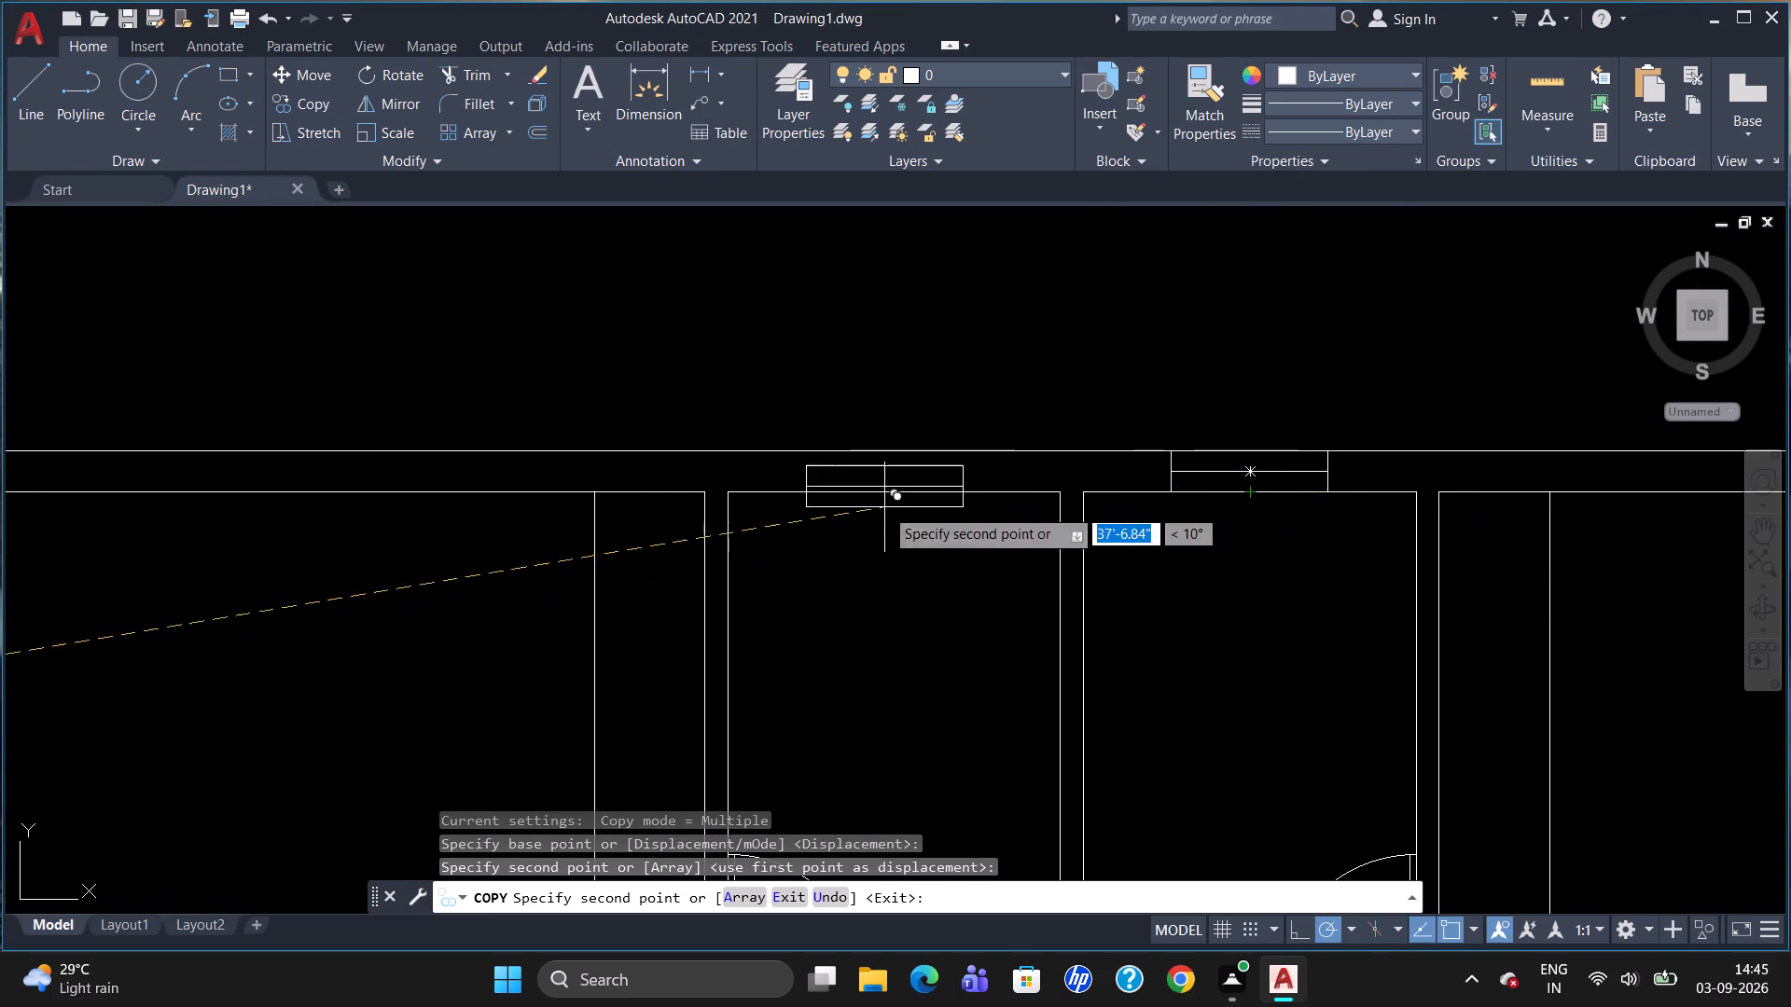
left_click(884, 493)
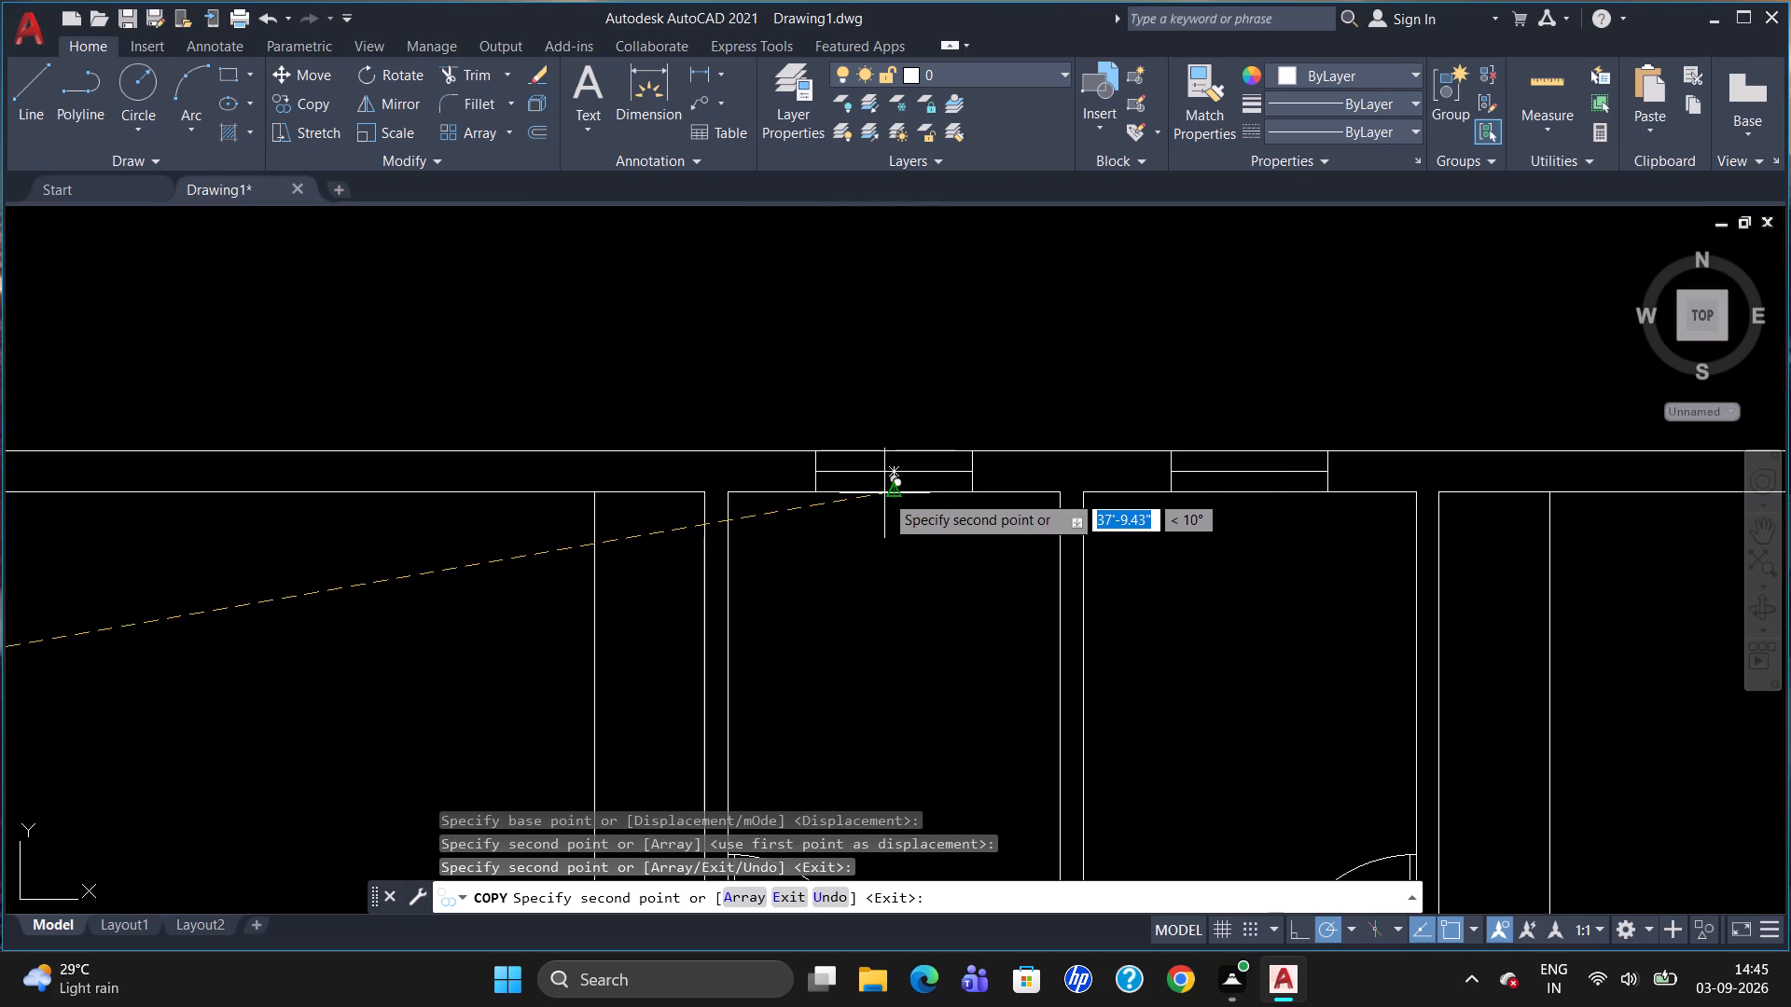
scroll(886, 338, "down", 2)
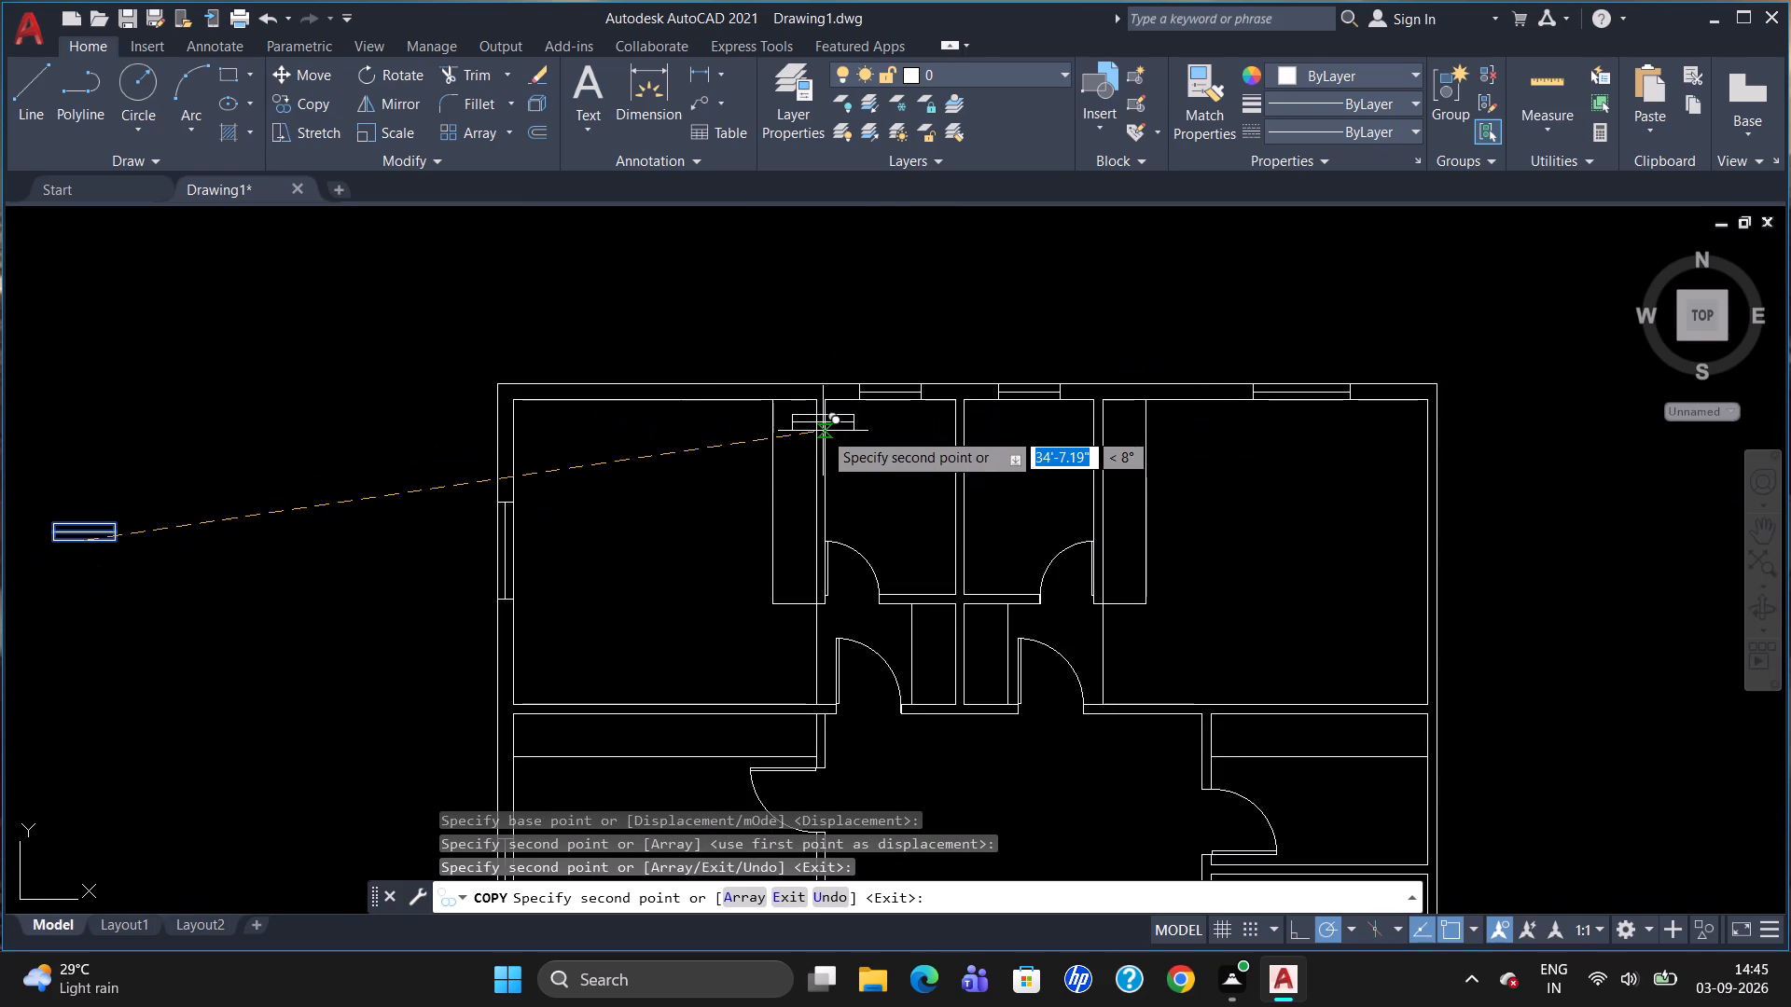
scroll(963, 402, "down", 1)
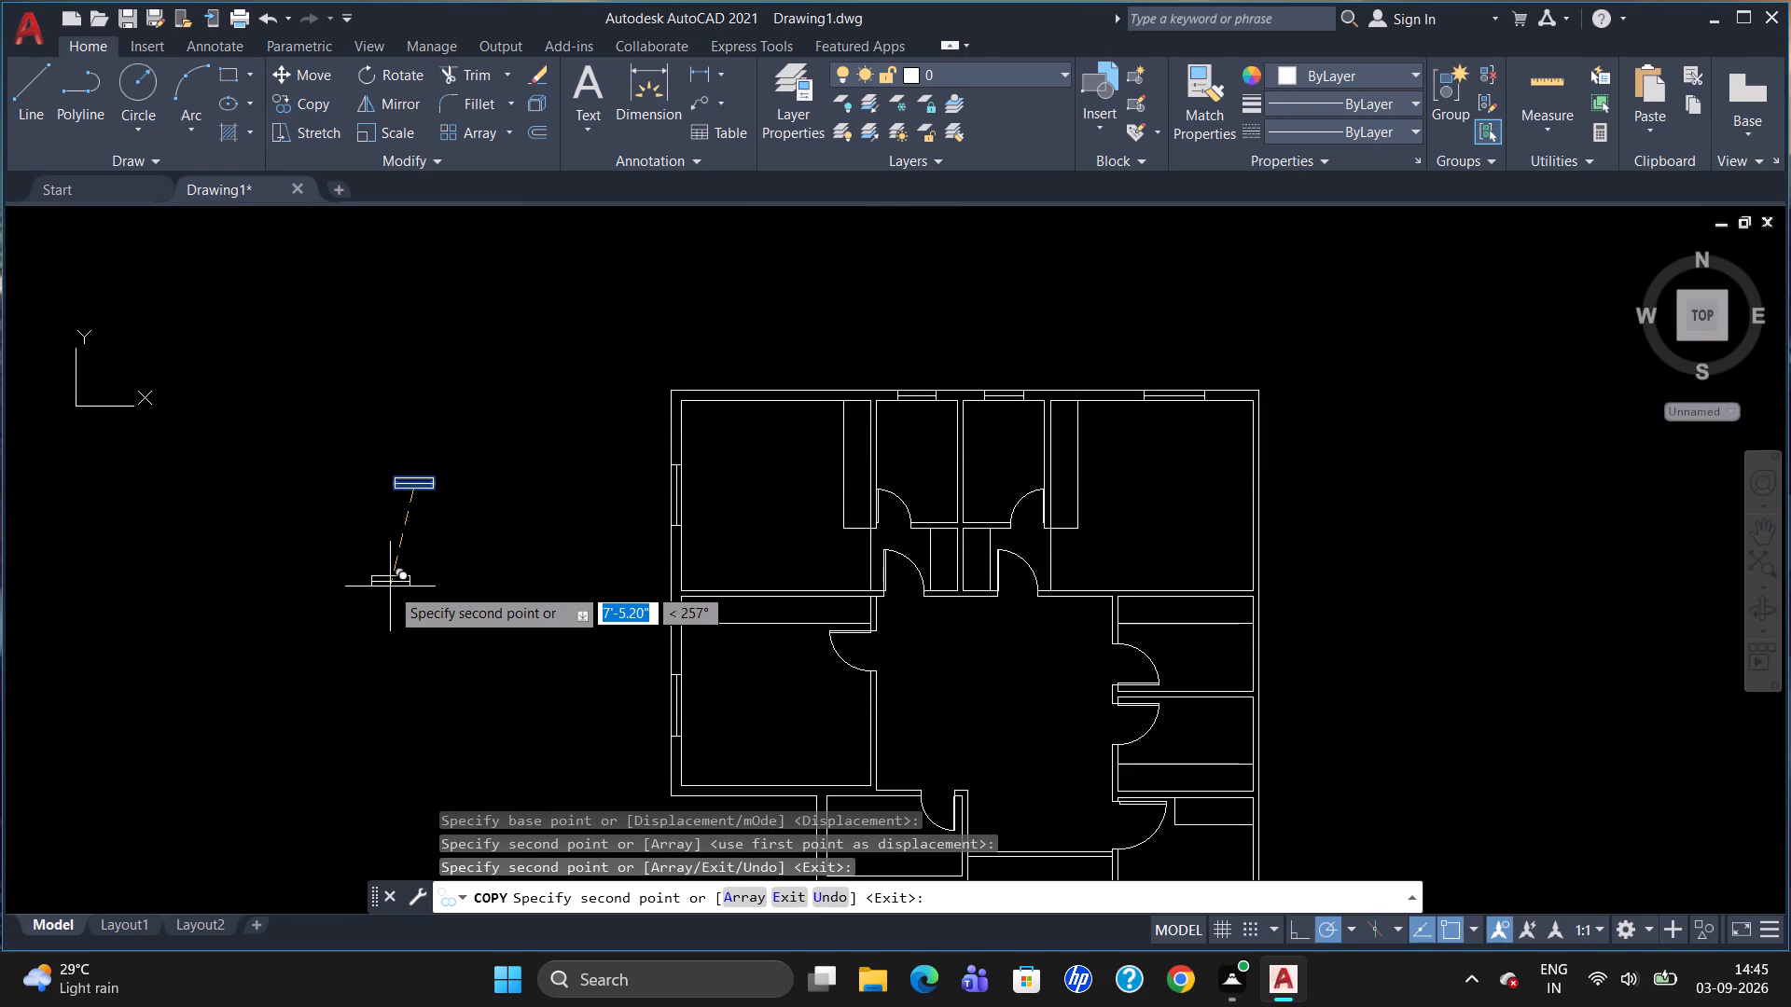
key("Escape")
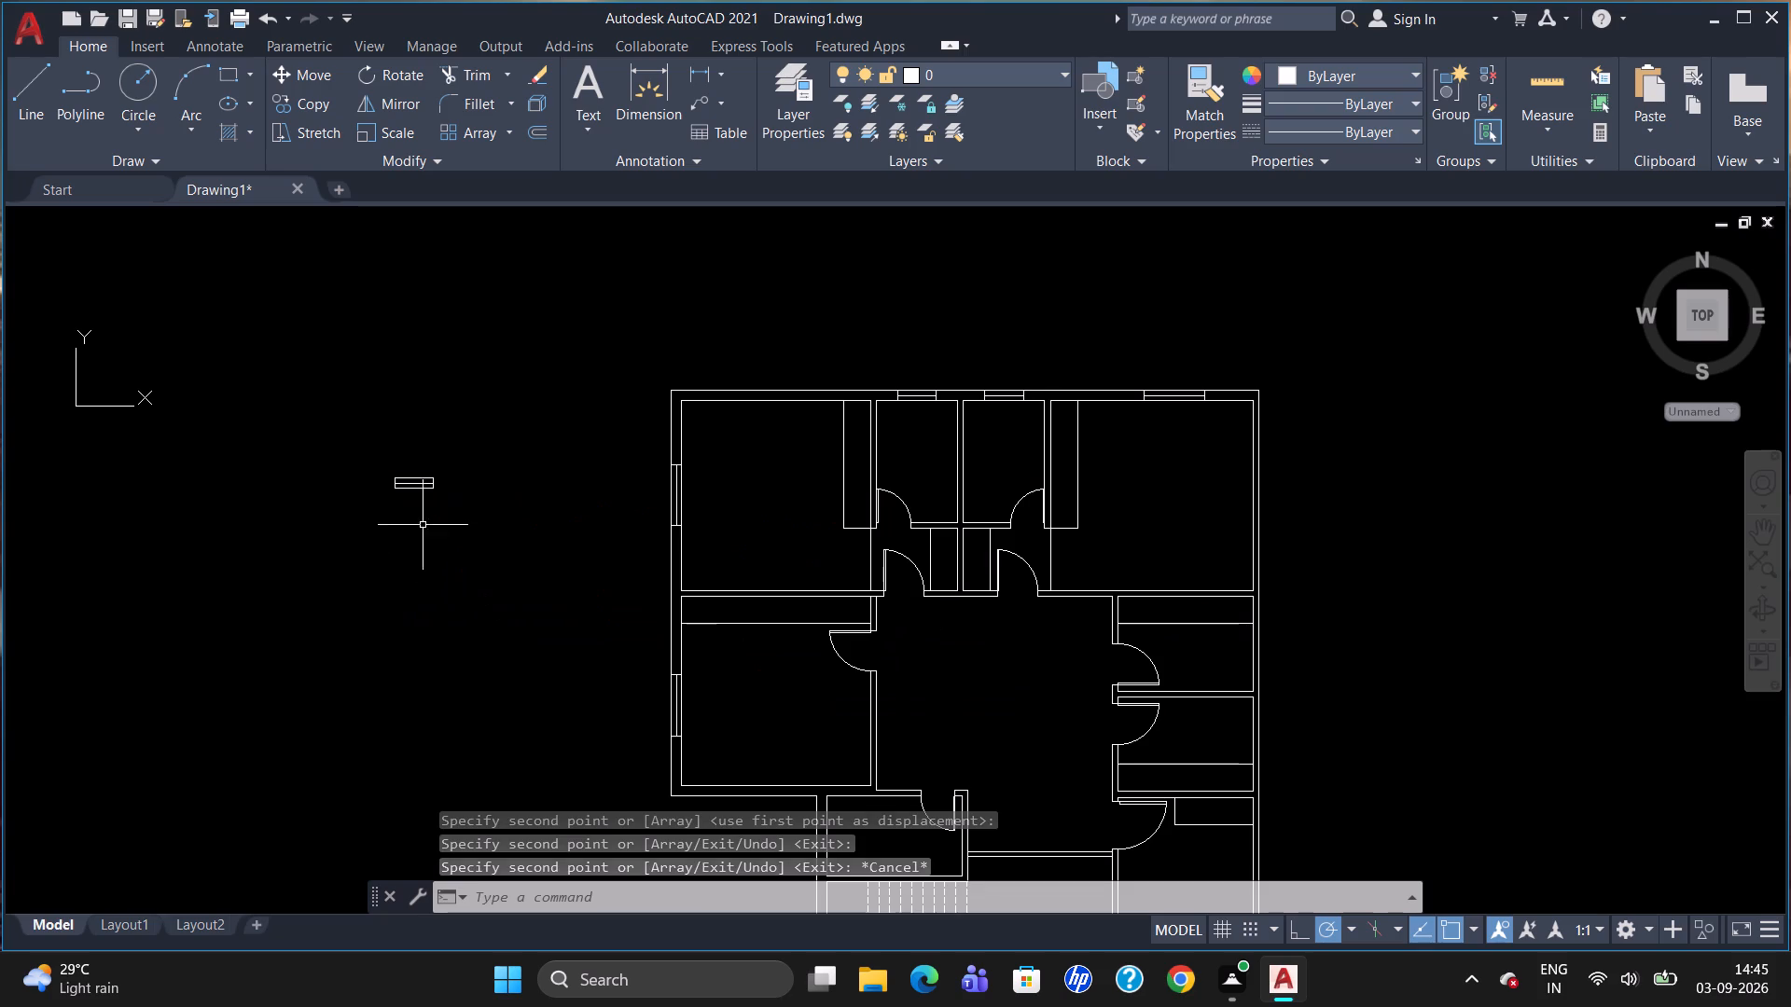
Rotate the original 34" by 9" window symbol outside the plan by 90° so it stands vertical.
left_click(399, 476)
type("RO")
key("Return")
left_click(437, 482)
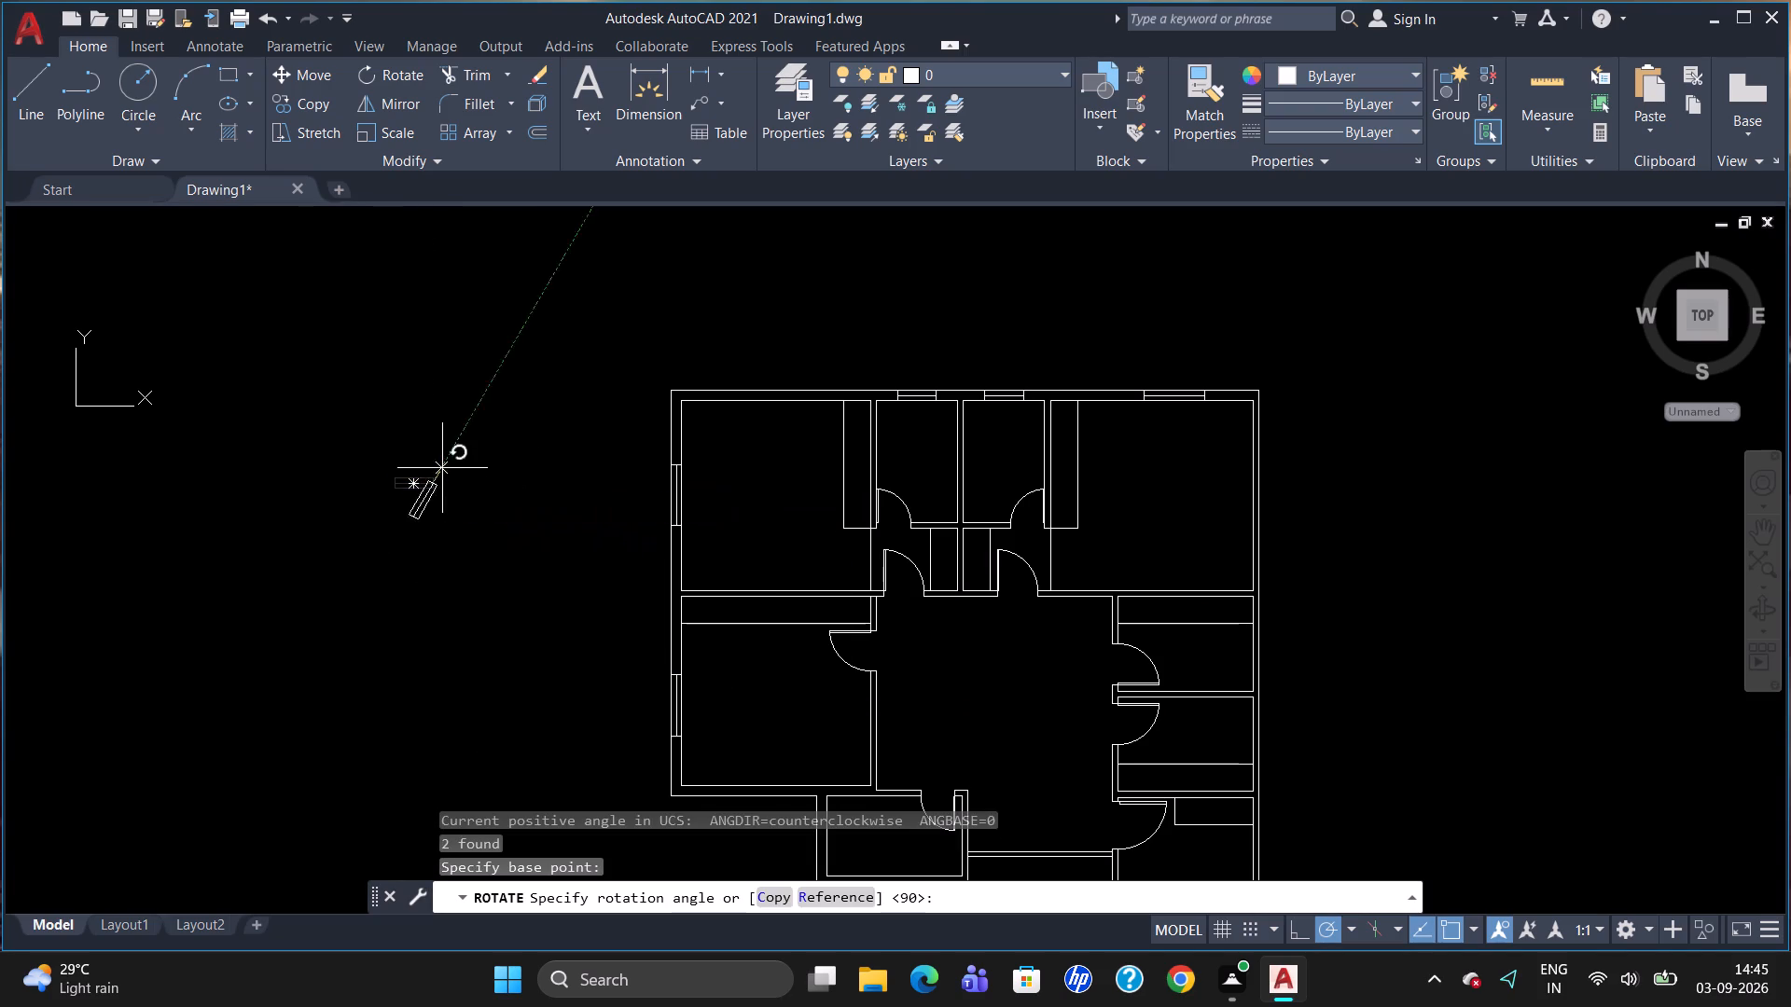
left_click(431, 424)
Move the vertical 34" by 9" window symbol into the left outer wall of the small room above the staircase.
left_click(428, 493)
key("m")
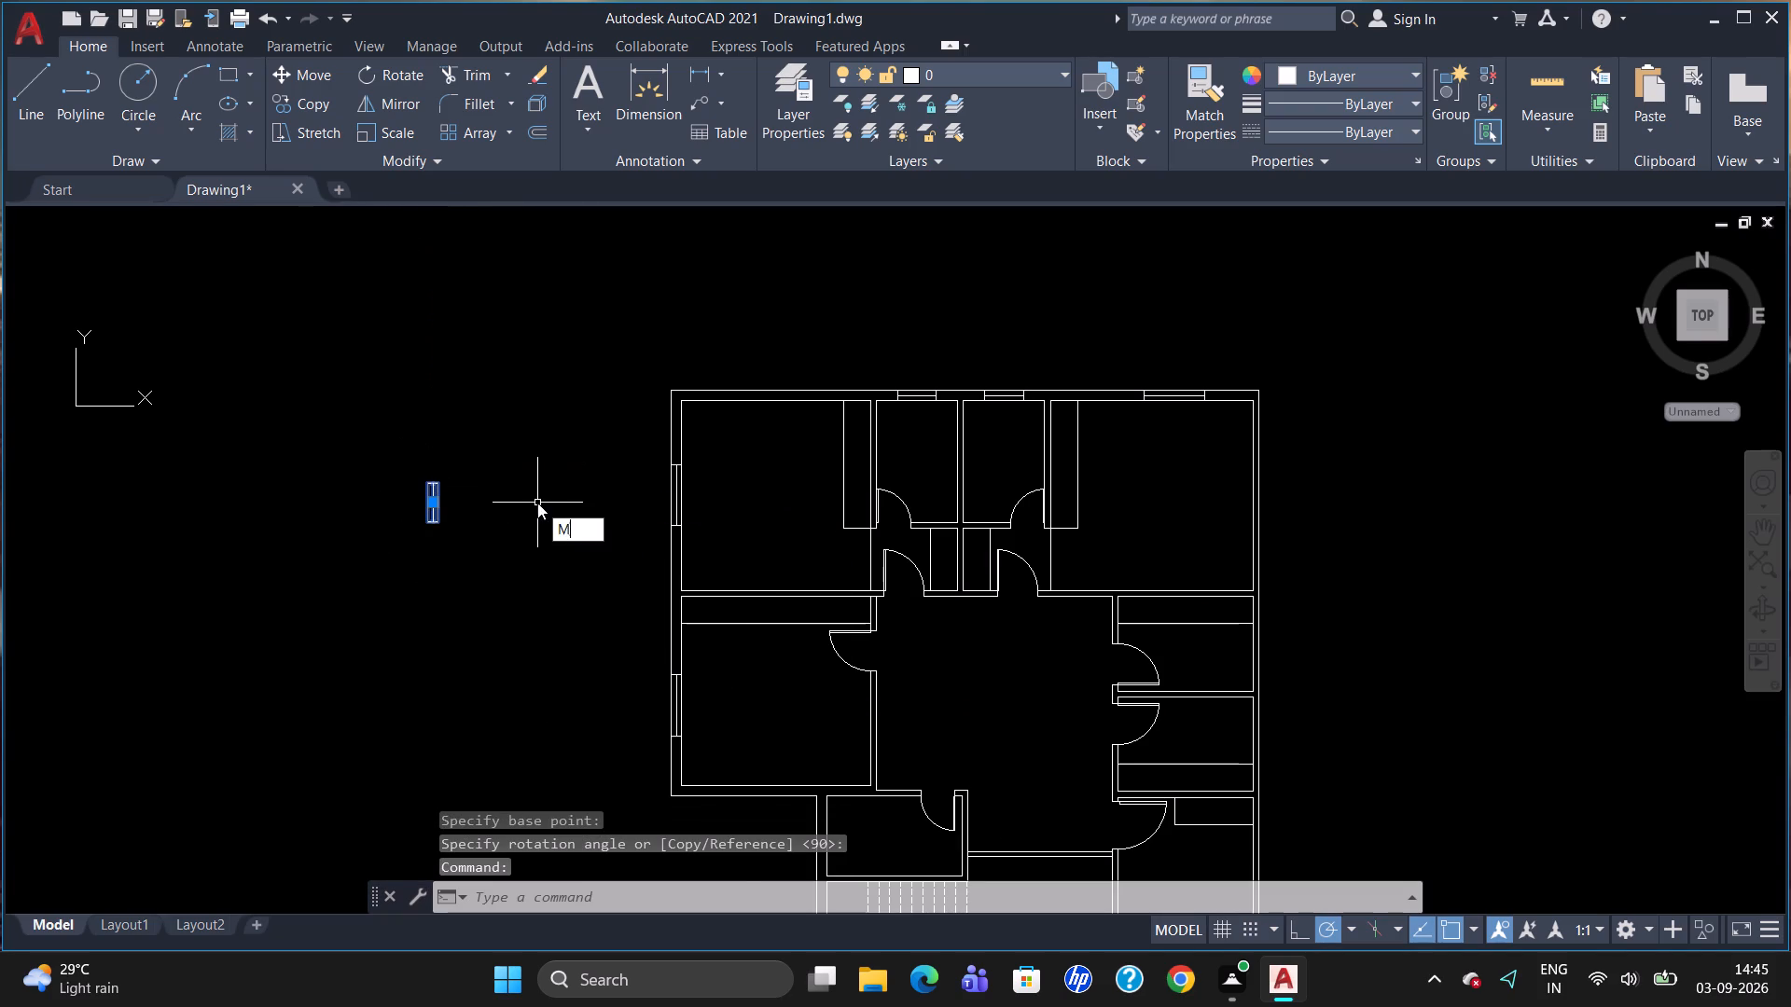
key("Return")
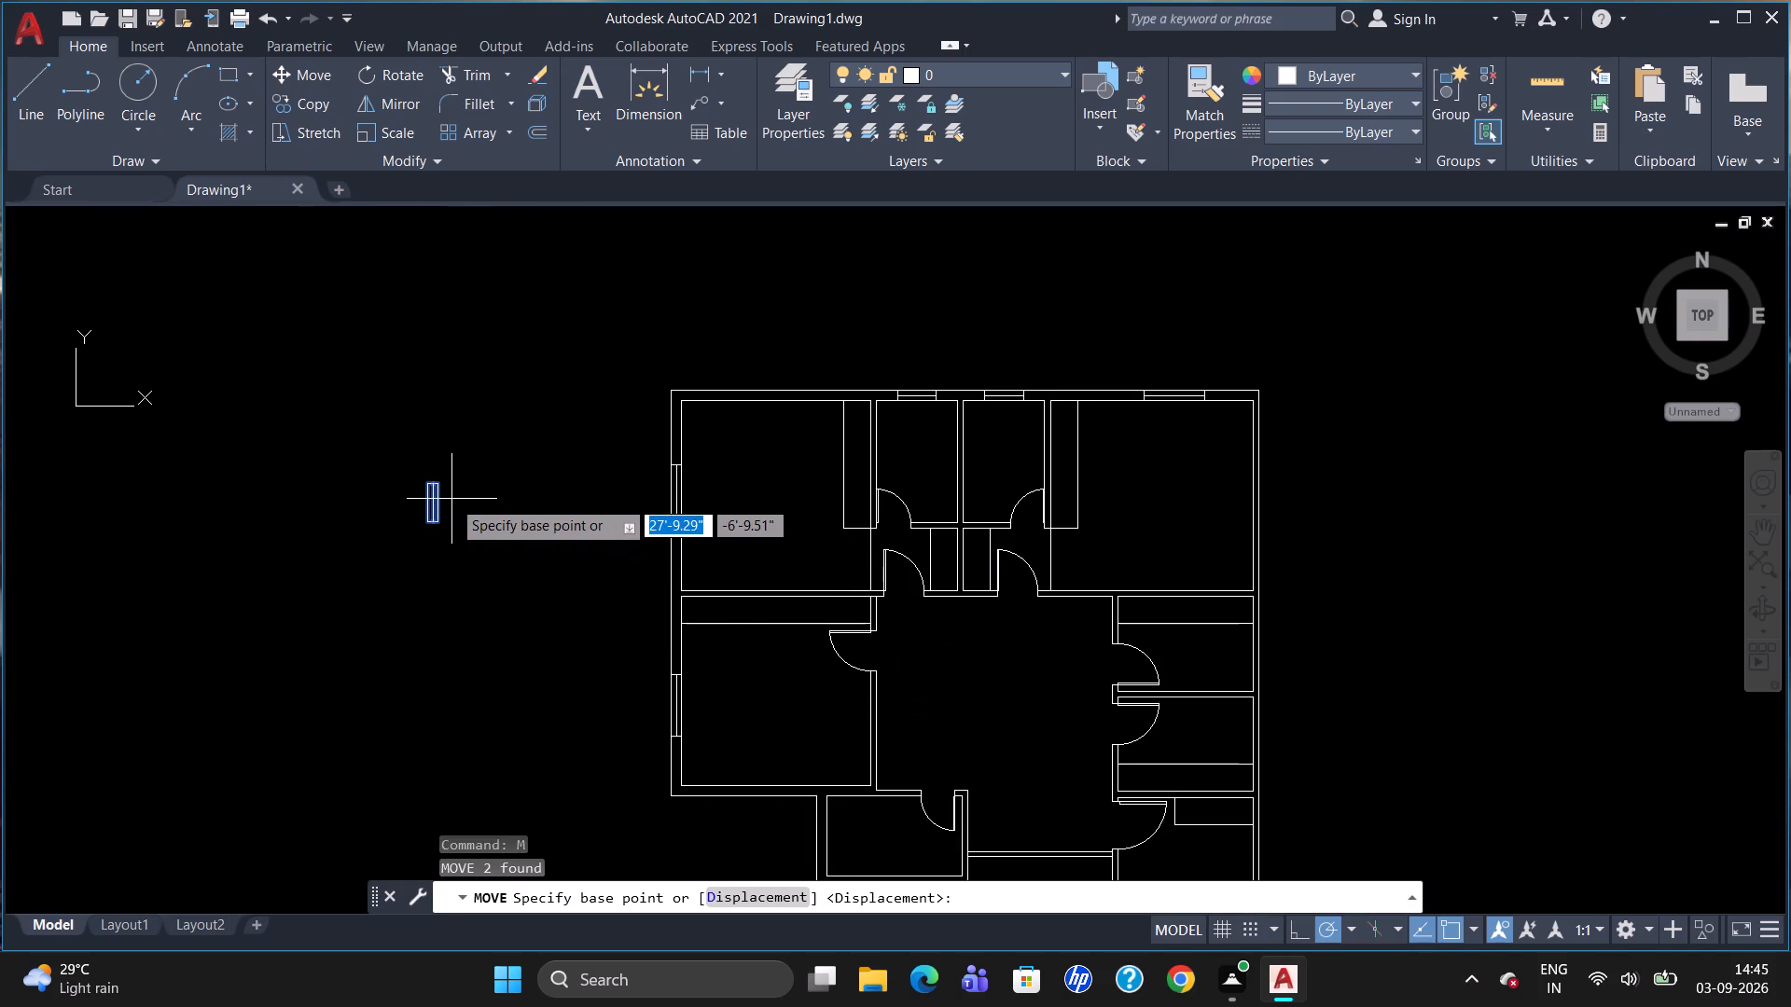
left_click(420, 496)
scroll(771, 470, "down", 1)
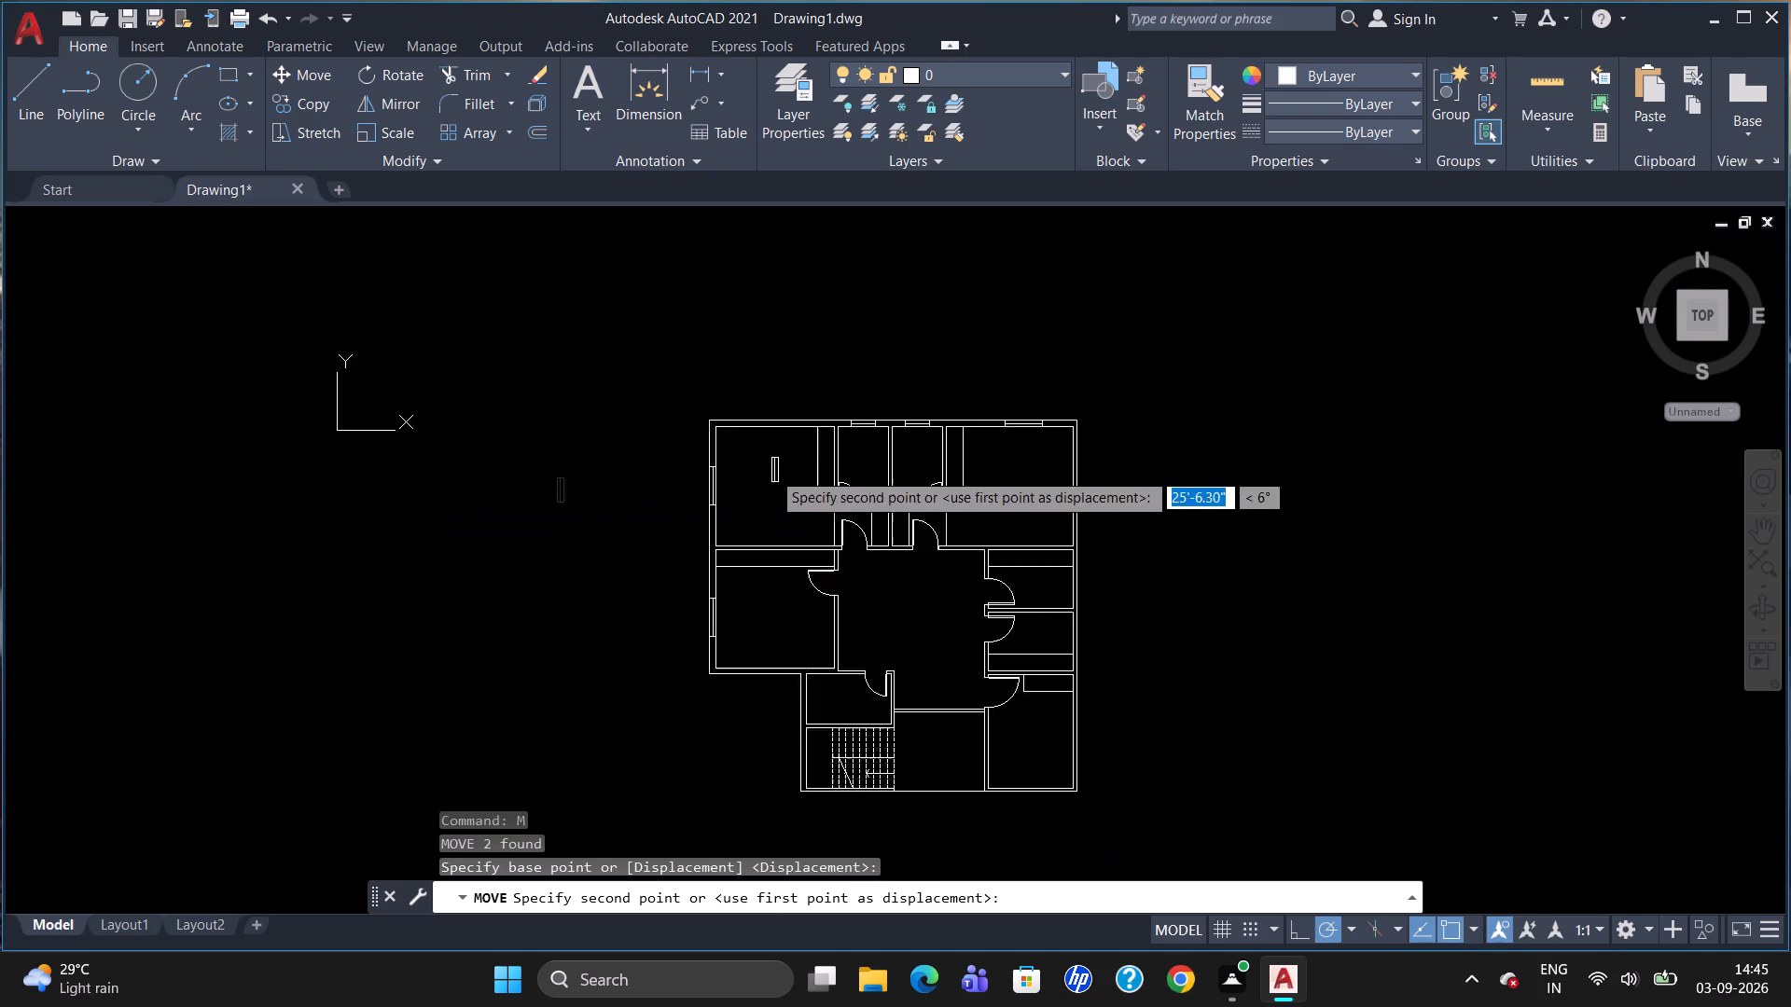
scroll(771, 472, "down", 1)
scroll(798, 595, "up", 4)
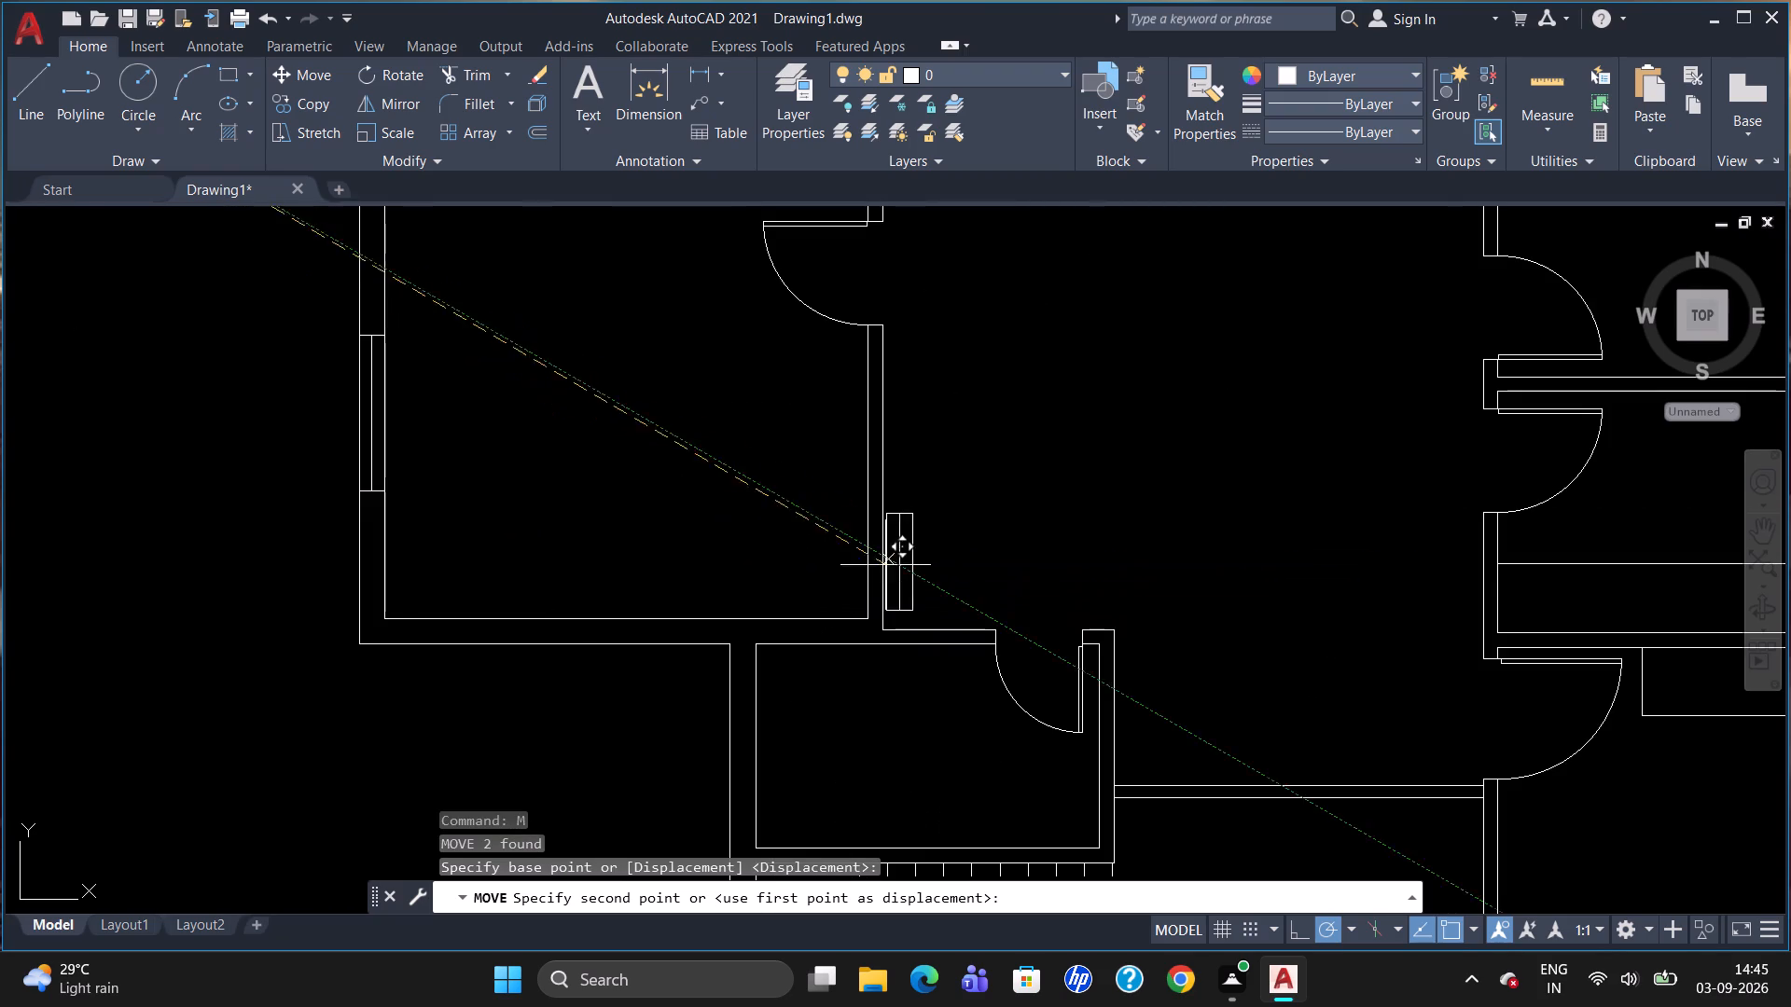
scroll(734, 771, "up", 2)
left_click(720, 777)
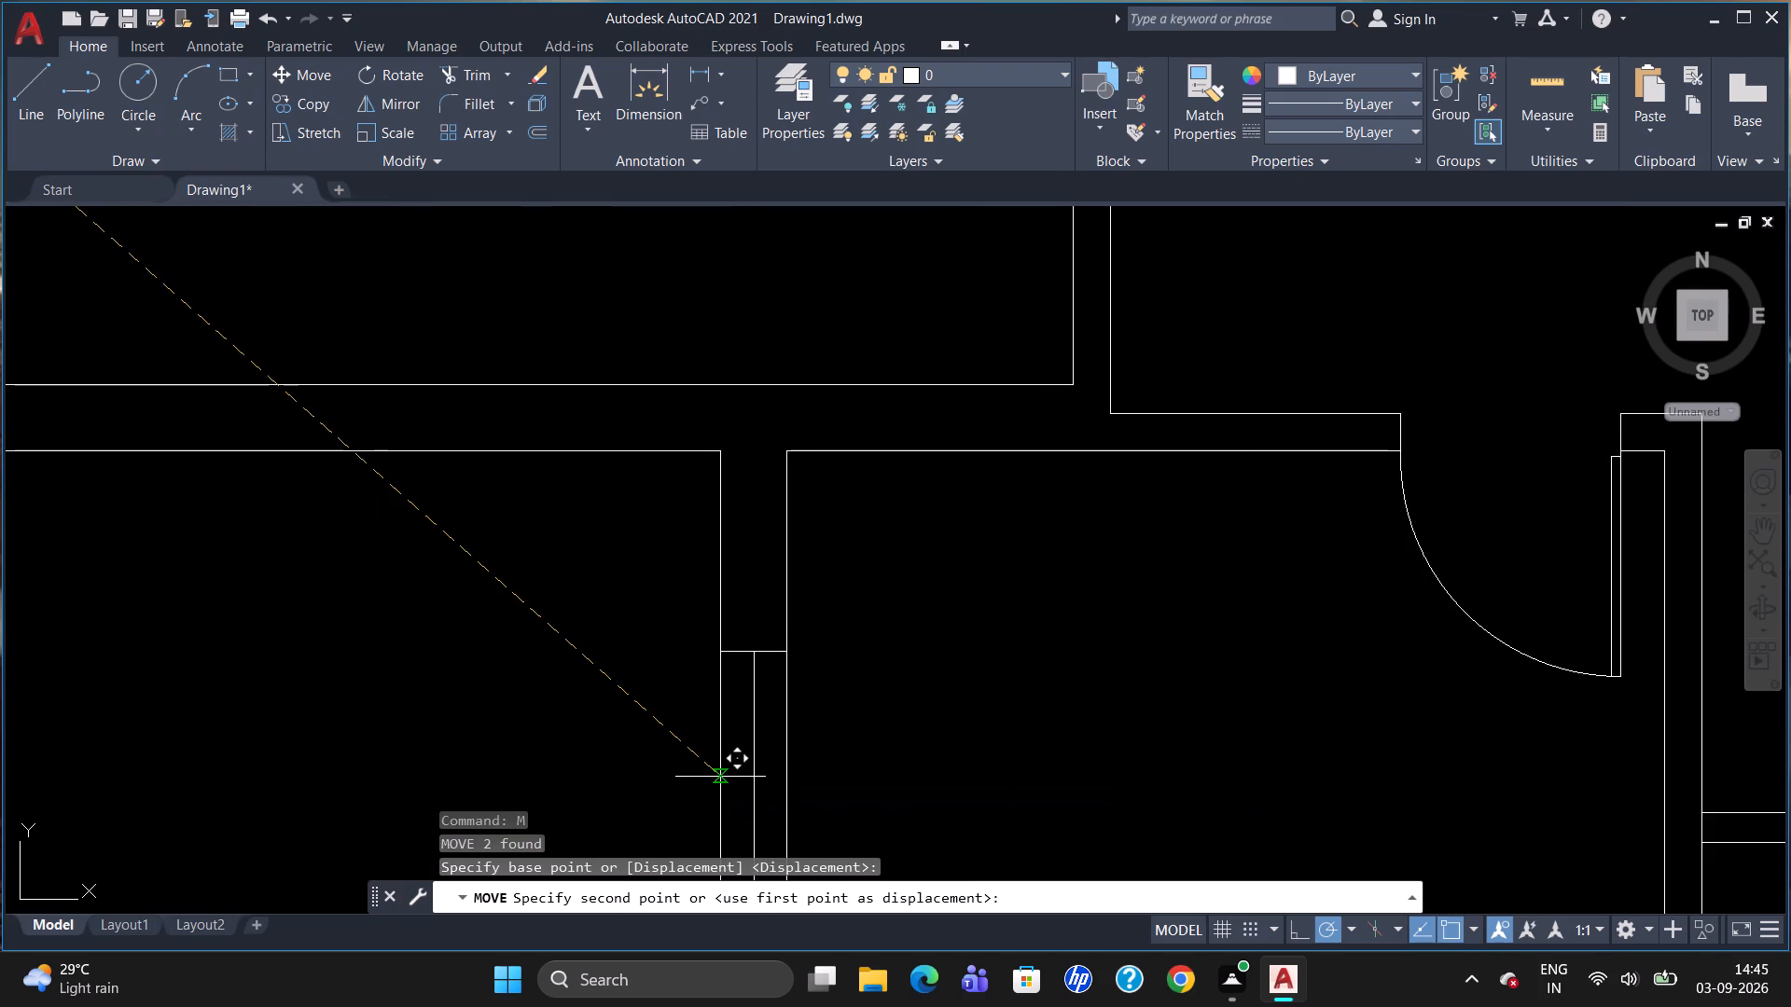
Draw a 54" by 5" horizontal rectangle in the empty area outside the plan's right wall.
scroll(642, 543, "down", 2)
scroll(937, 729, "down", 2)
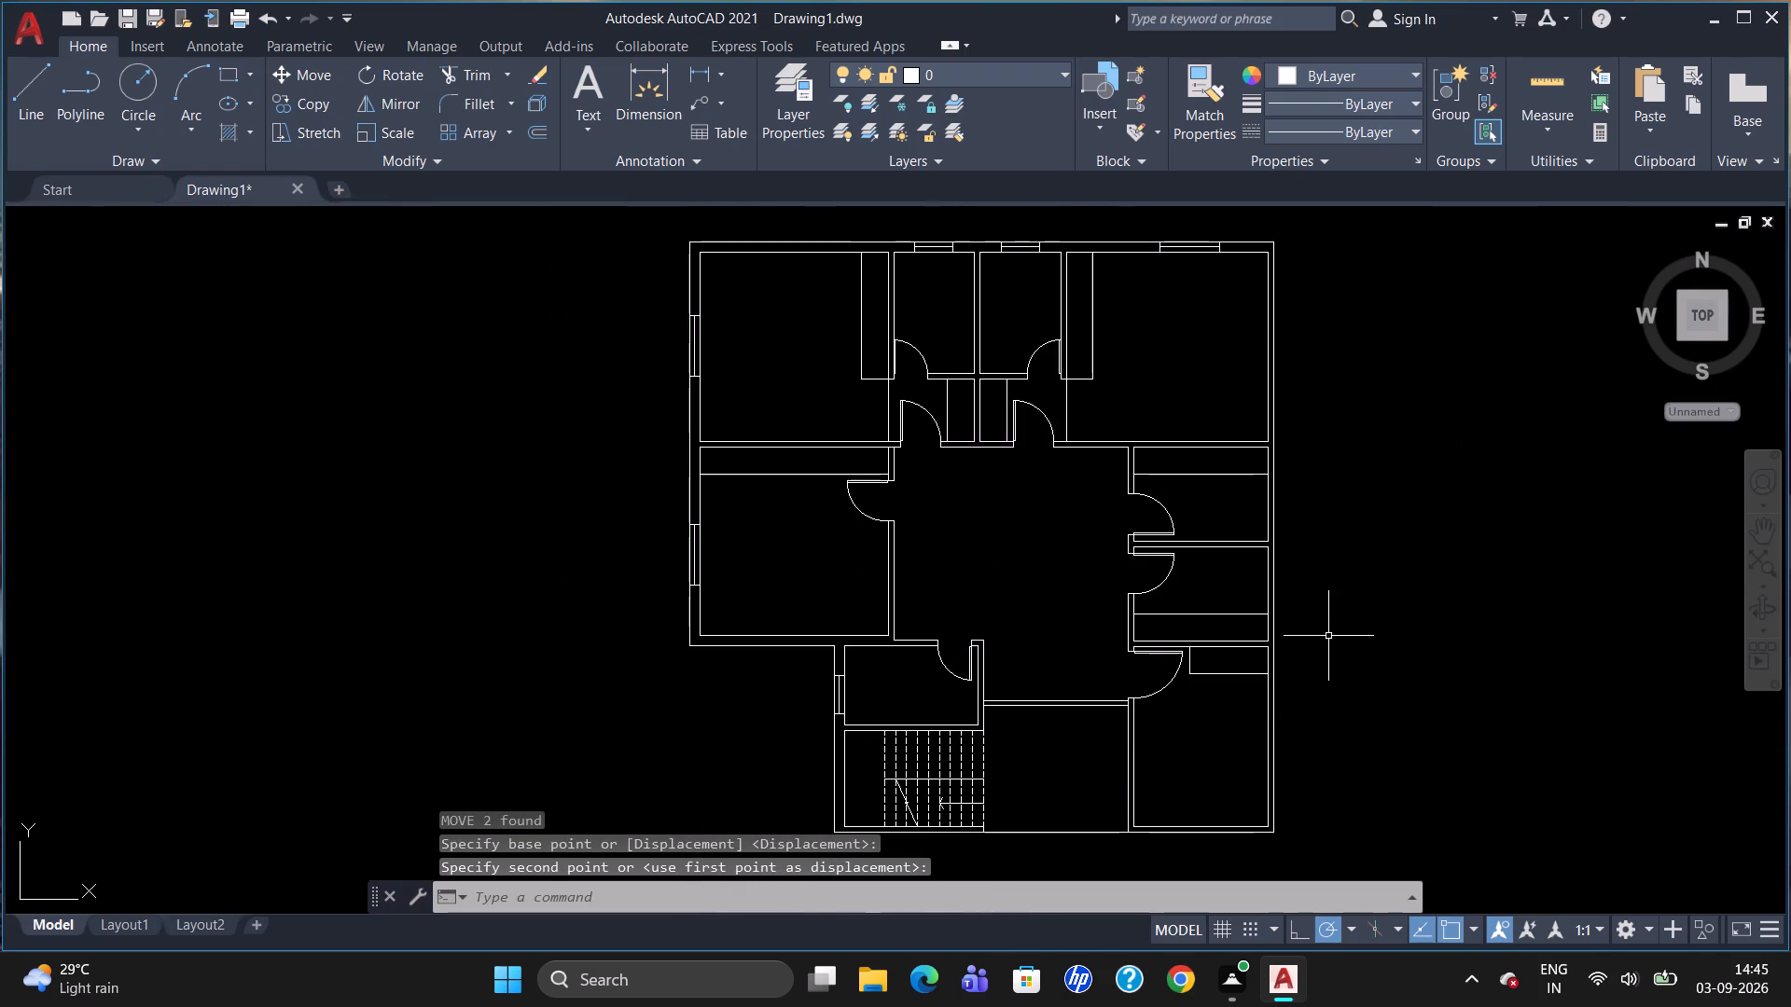
scroll(1334, 622, "up", 2)
scroll(1120, 625, "down", 2)
type("REC")
key("Return")
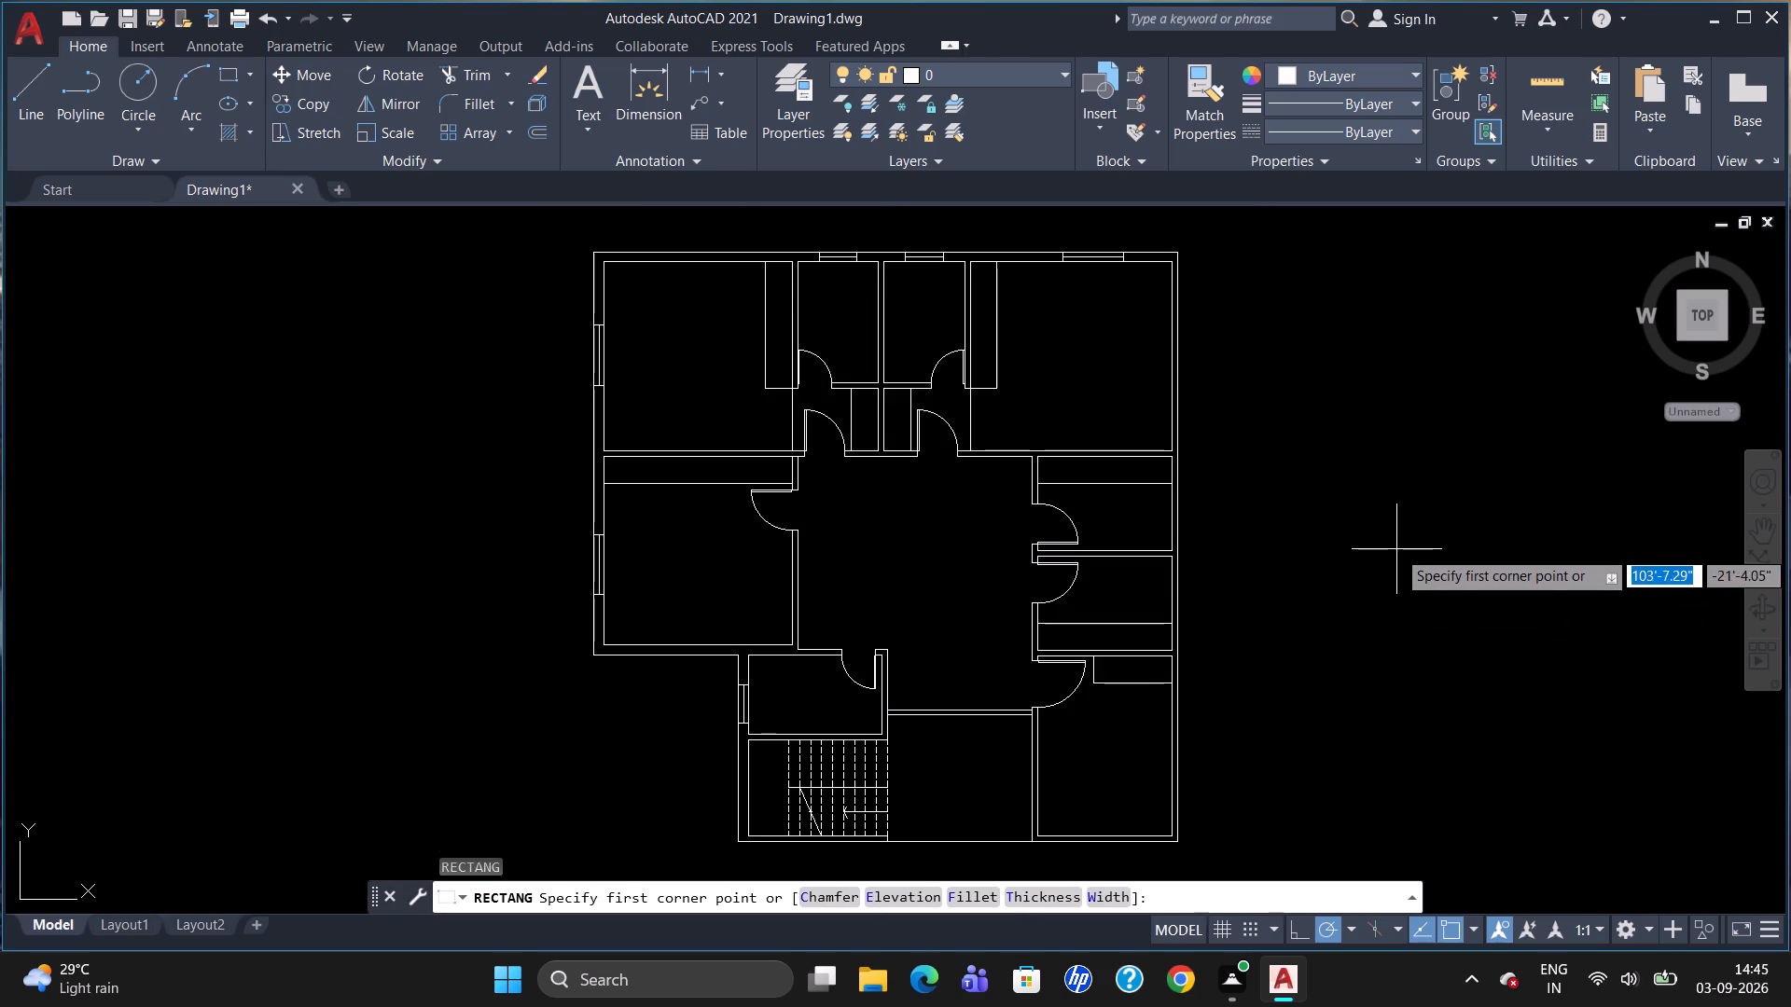
left_click(1389, 519)
type("54\"")
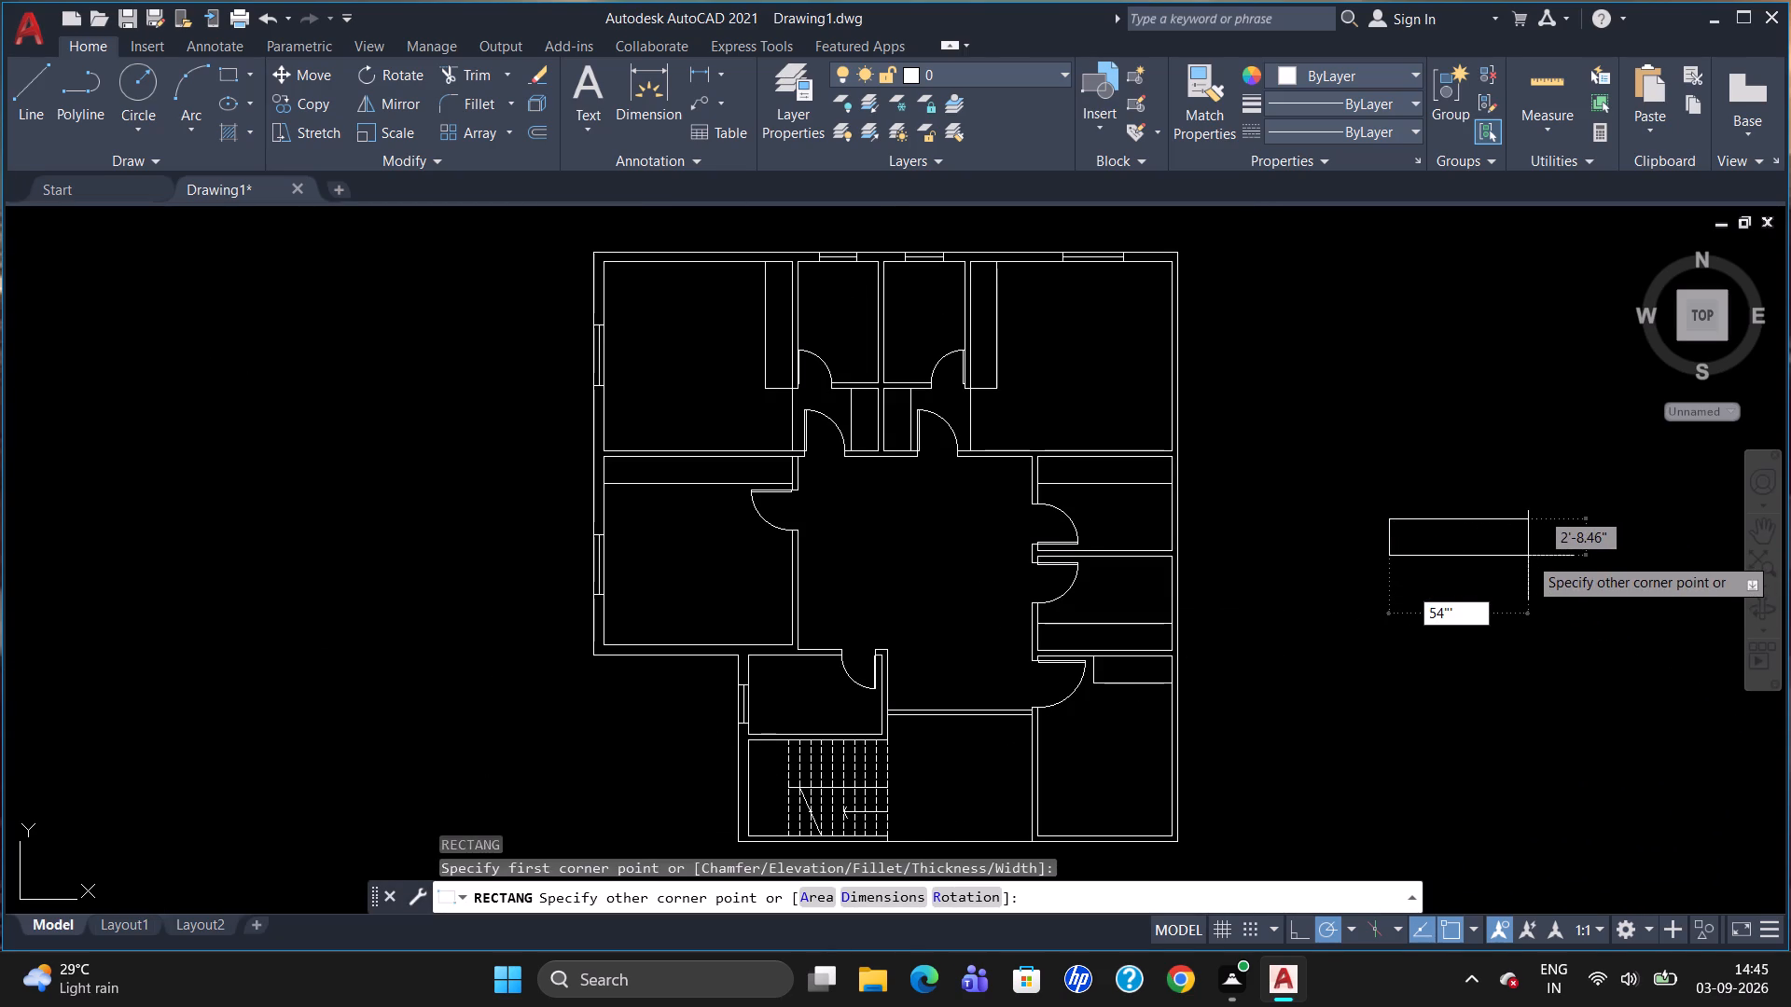
key("BackSpace")
key("Tab")
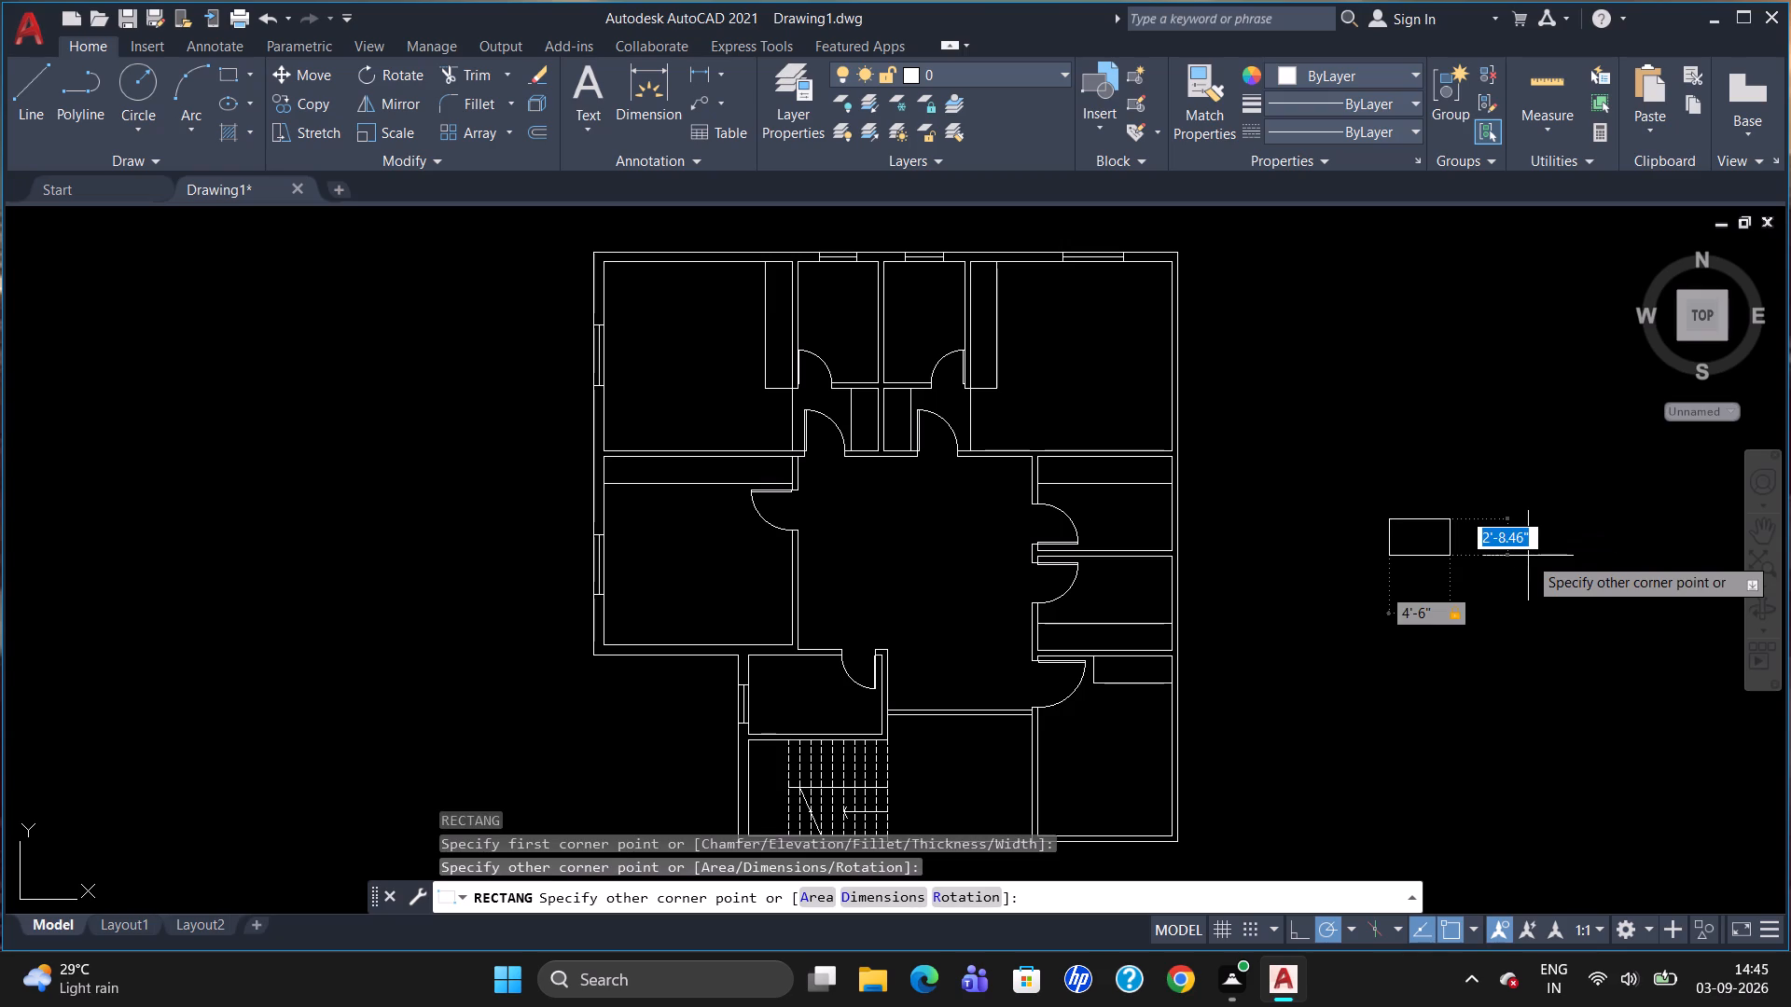
key("5")
key("shift+quotedbl")
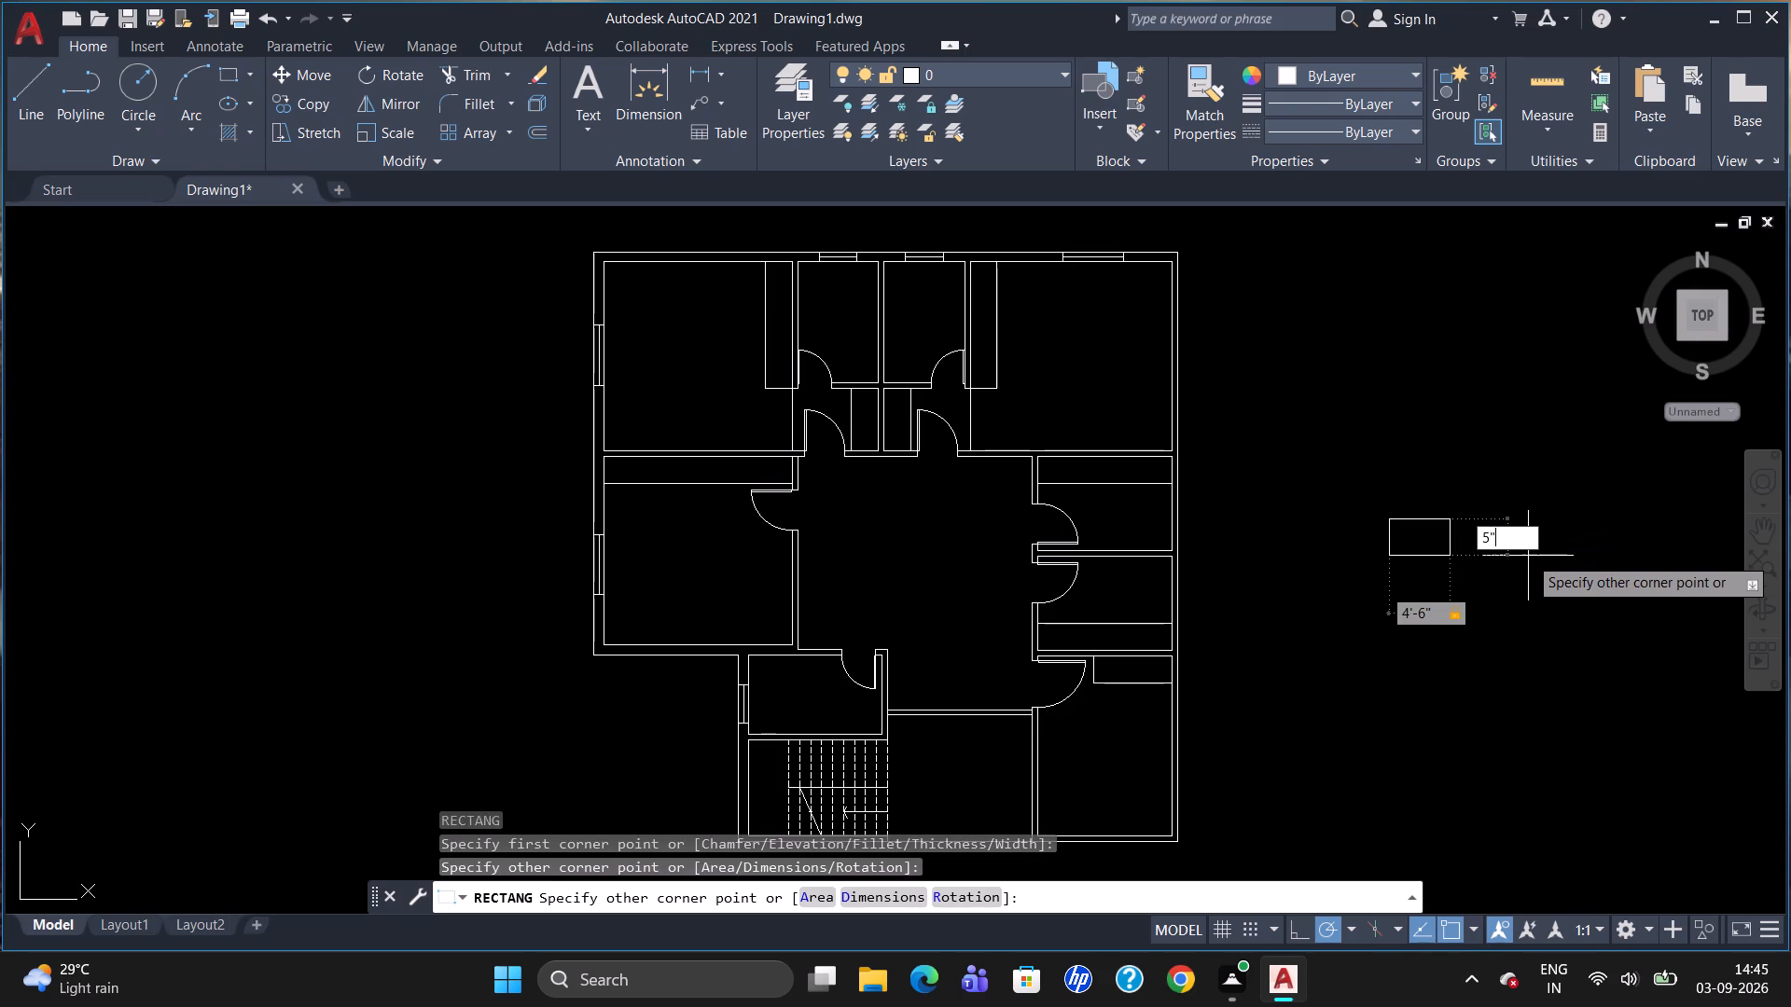
key("Return")
Draw a horizontal centre line between the midpoints of the 54" by 5" rectangle's short sides.
scroll(1448, 504, "up", 2)
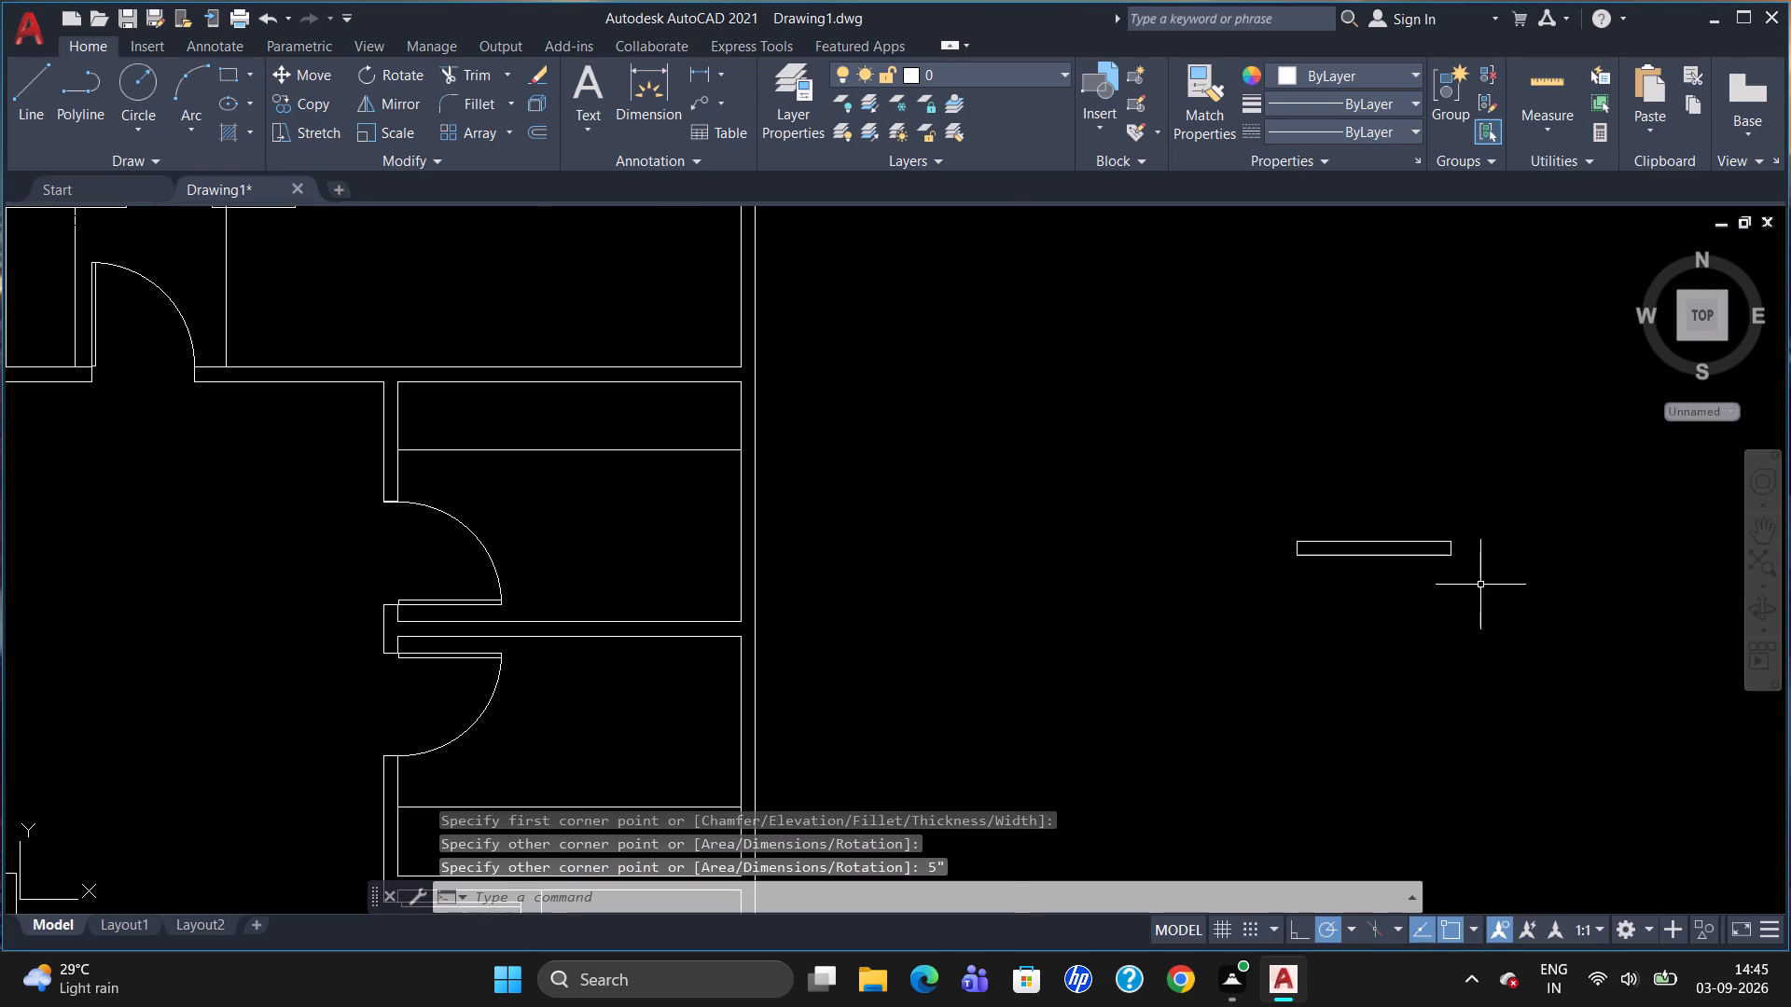
key("l")
key("Return")
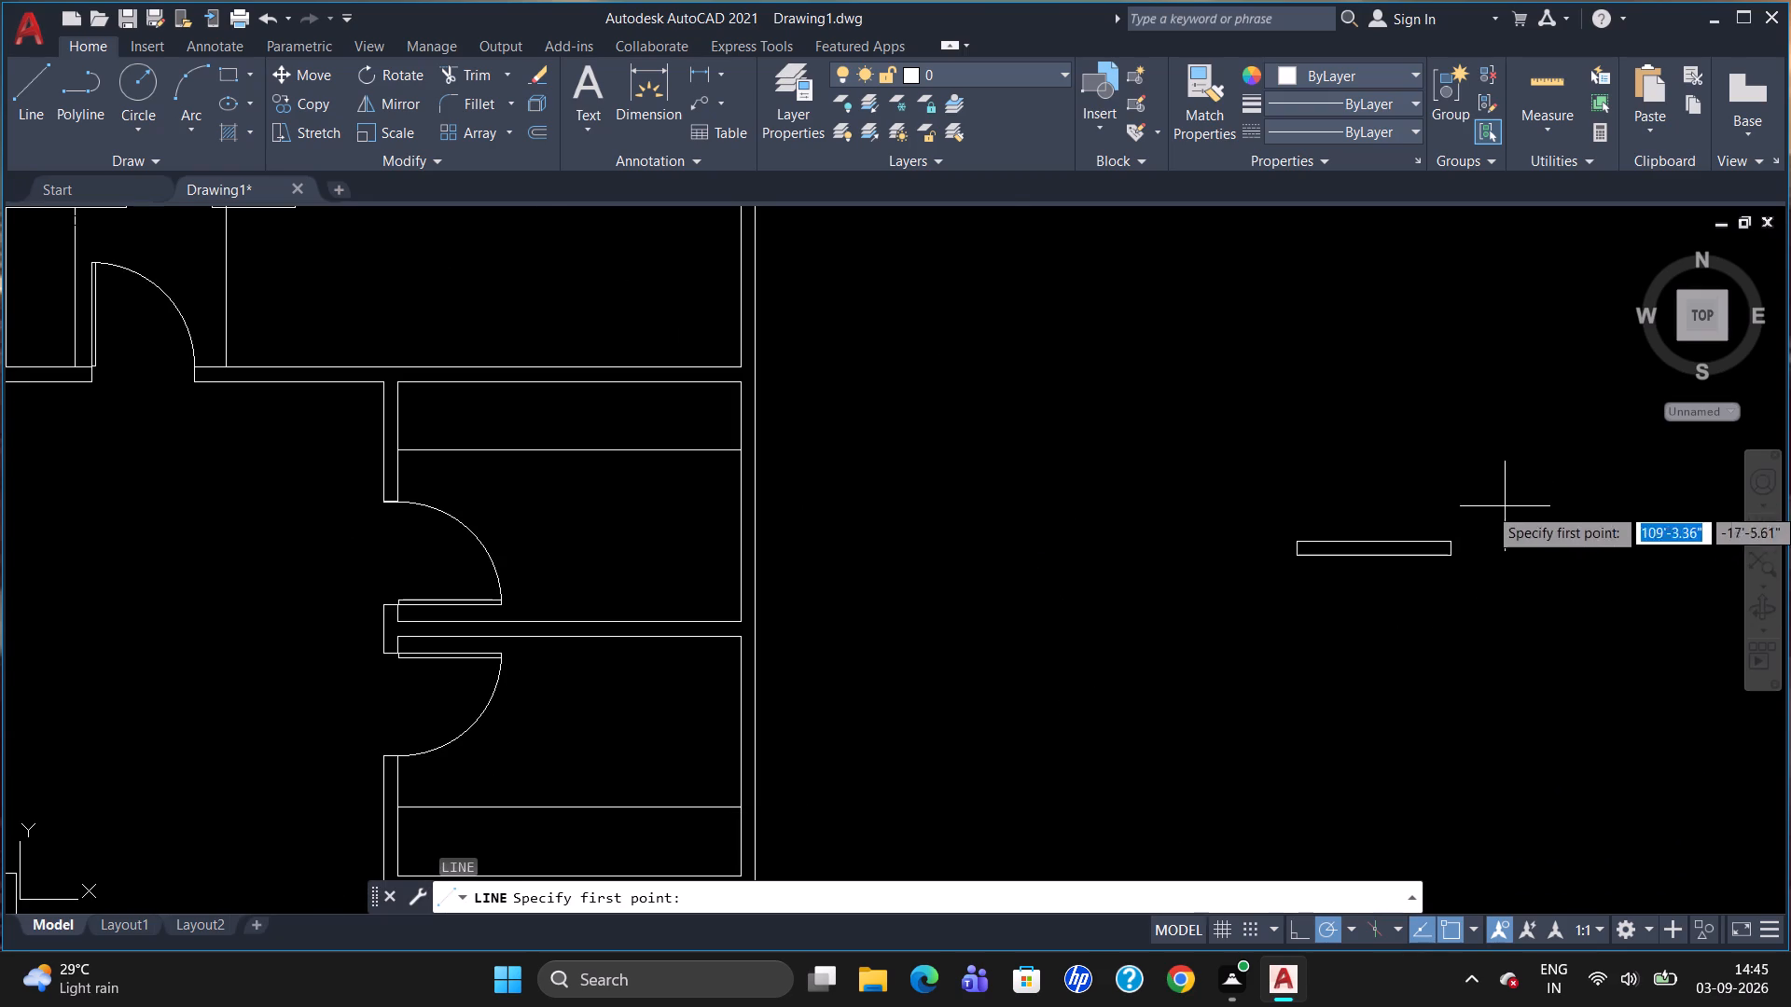
scroll(1431, 559, "up", 2)
left_click(1489, 531)
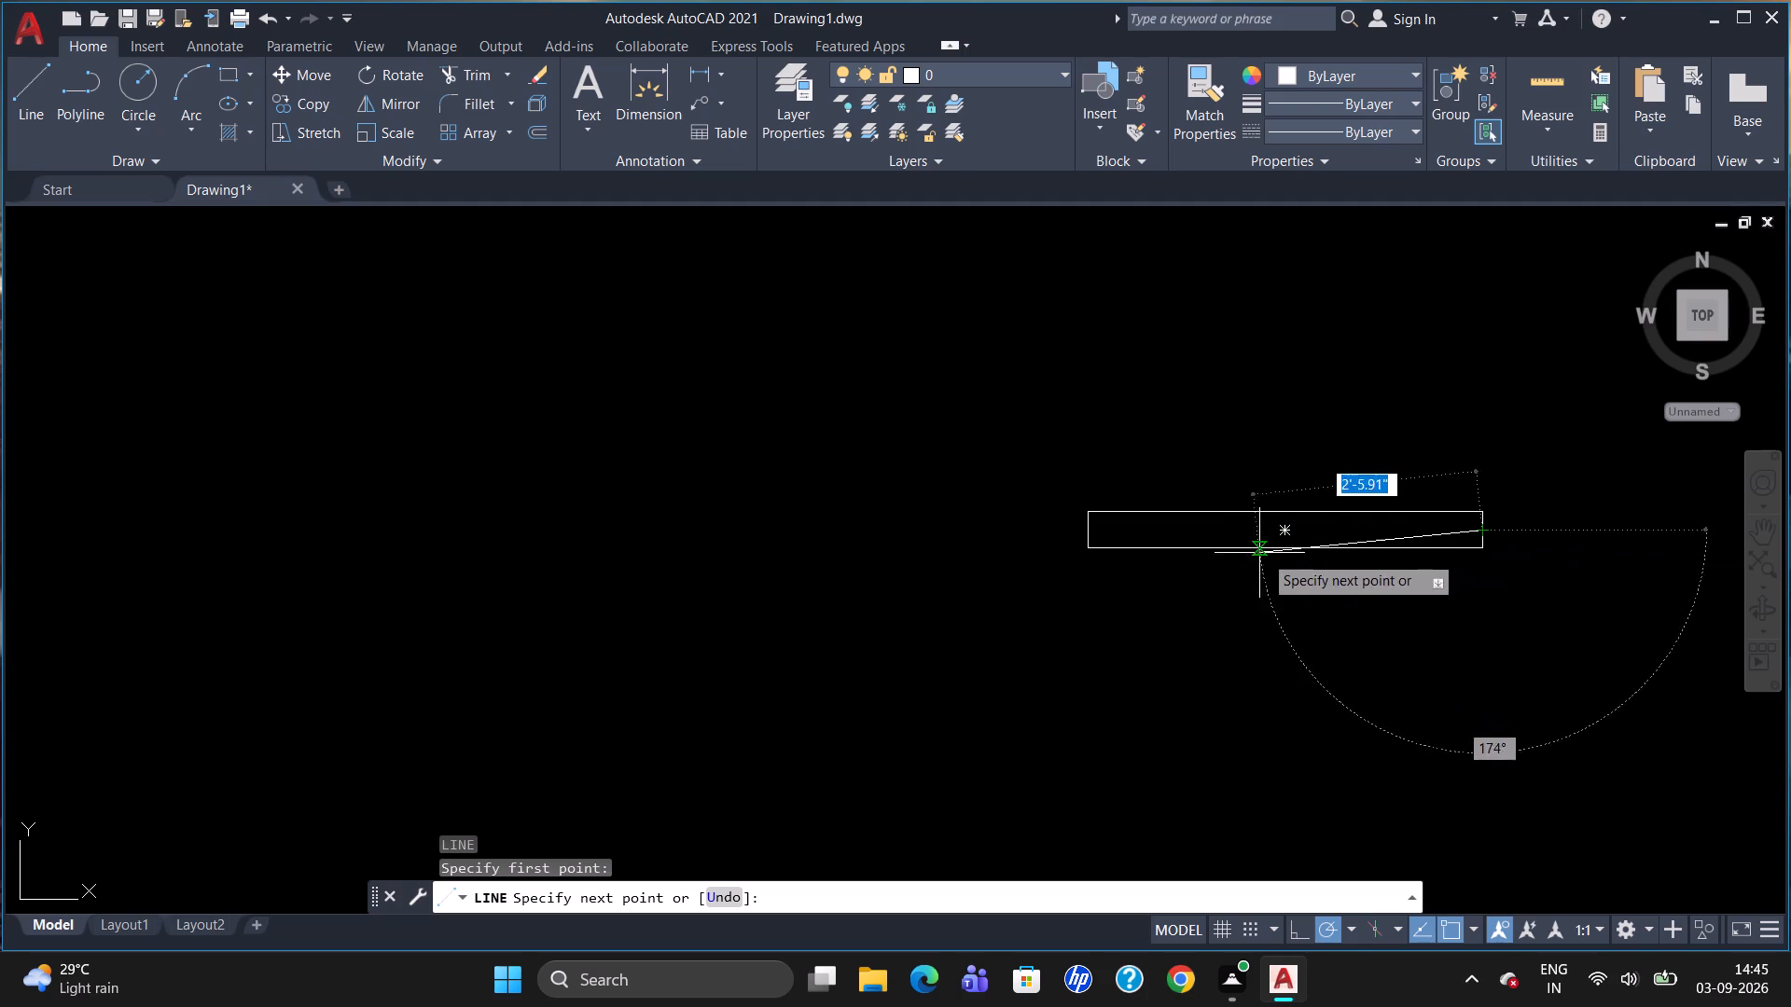
left_click(1084, 533)
key("Escape")
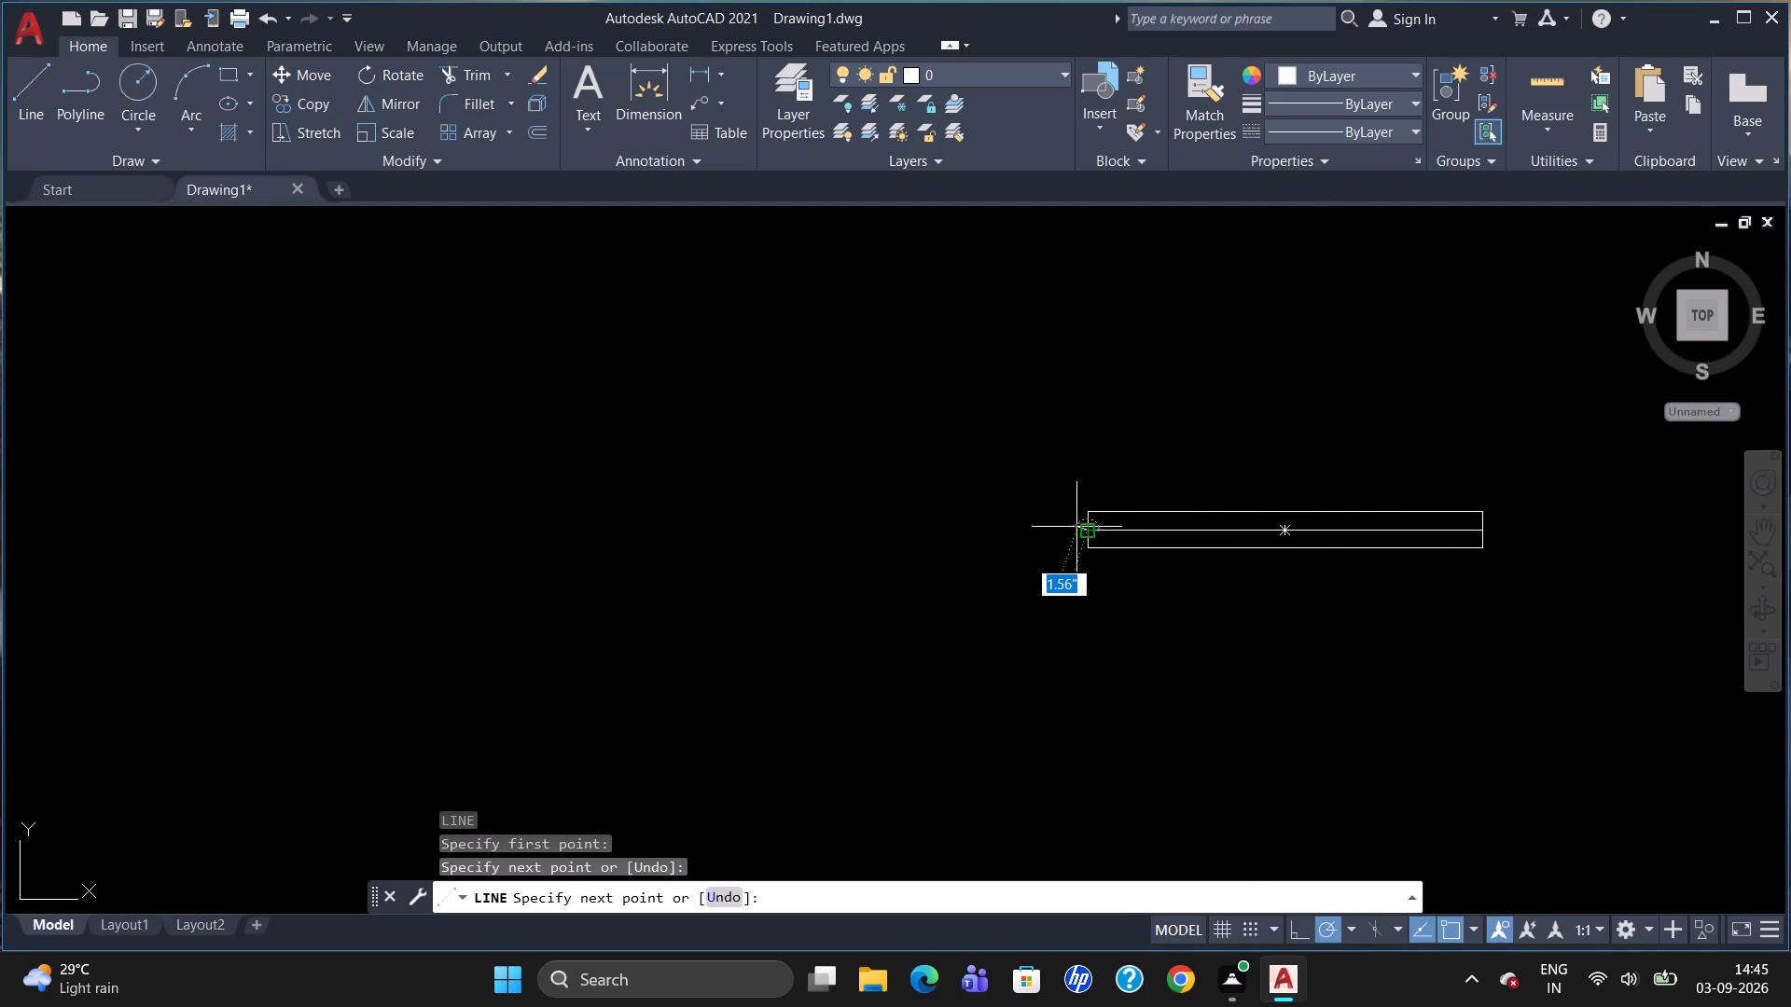
Group the 54" by 5" rectangle and its centre line into one window symbol.
left_click_drag(1315, 610, 1160, 436)
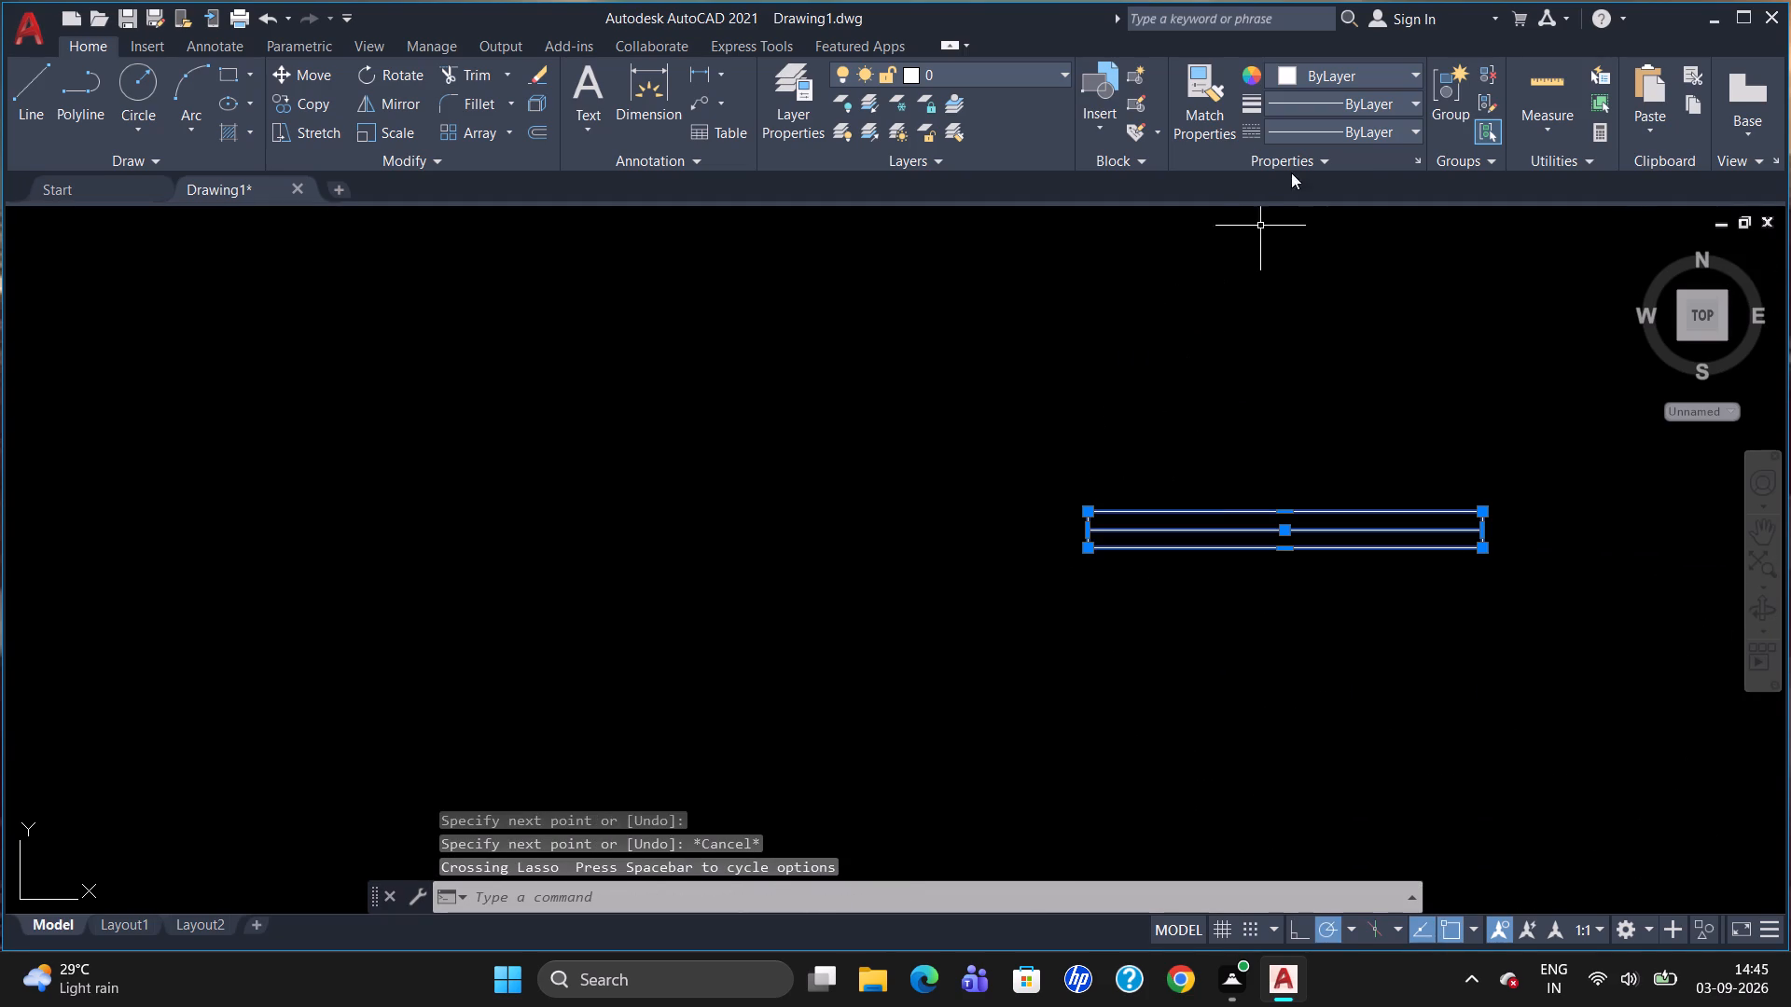
left_click(1447, 94)
Rotate the 54" by 5" window symbol about its right end so it stands vertical.
scroll(1211, 379, "down", 2)
scroll(1315, 365, "down", 1)
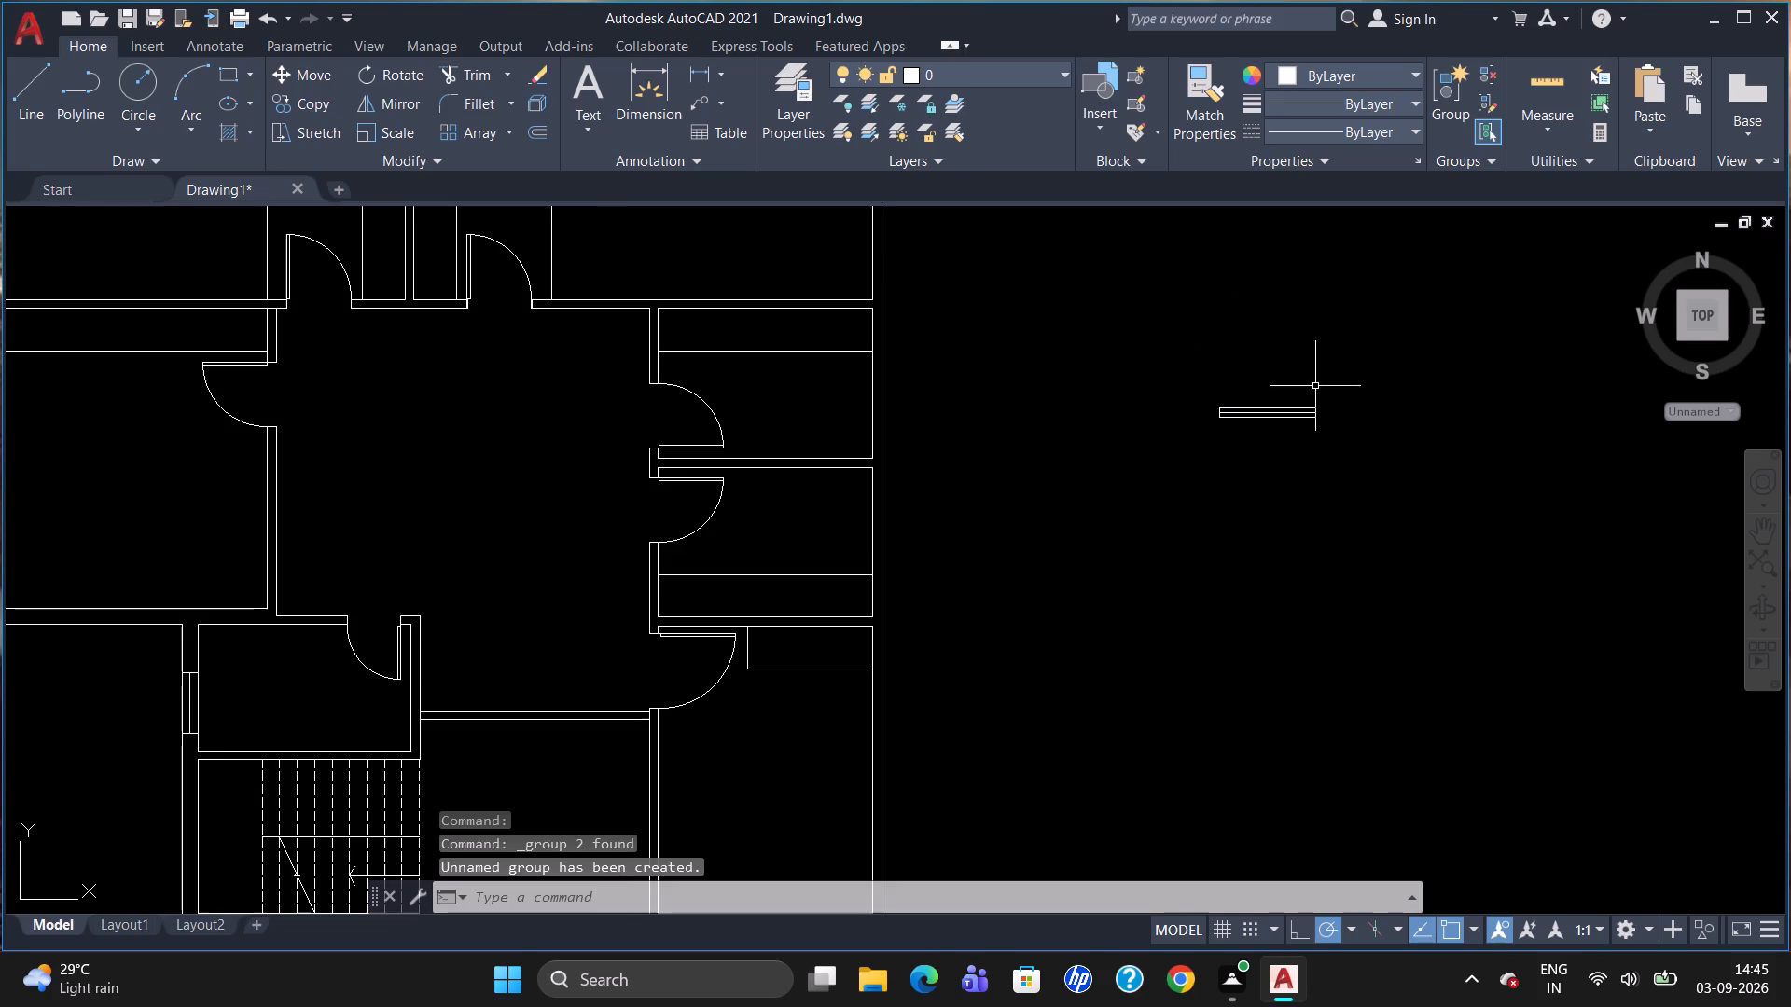
left_click(1282, 406)
type("RO")
key("Return")
left_click(1322, 406)
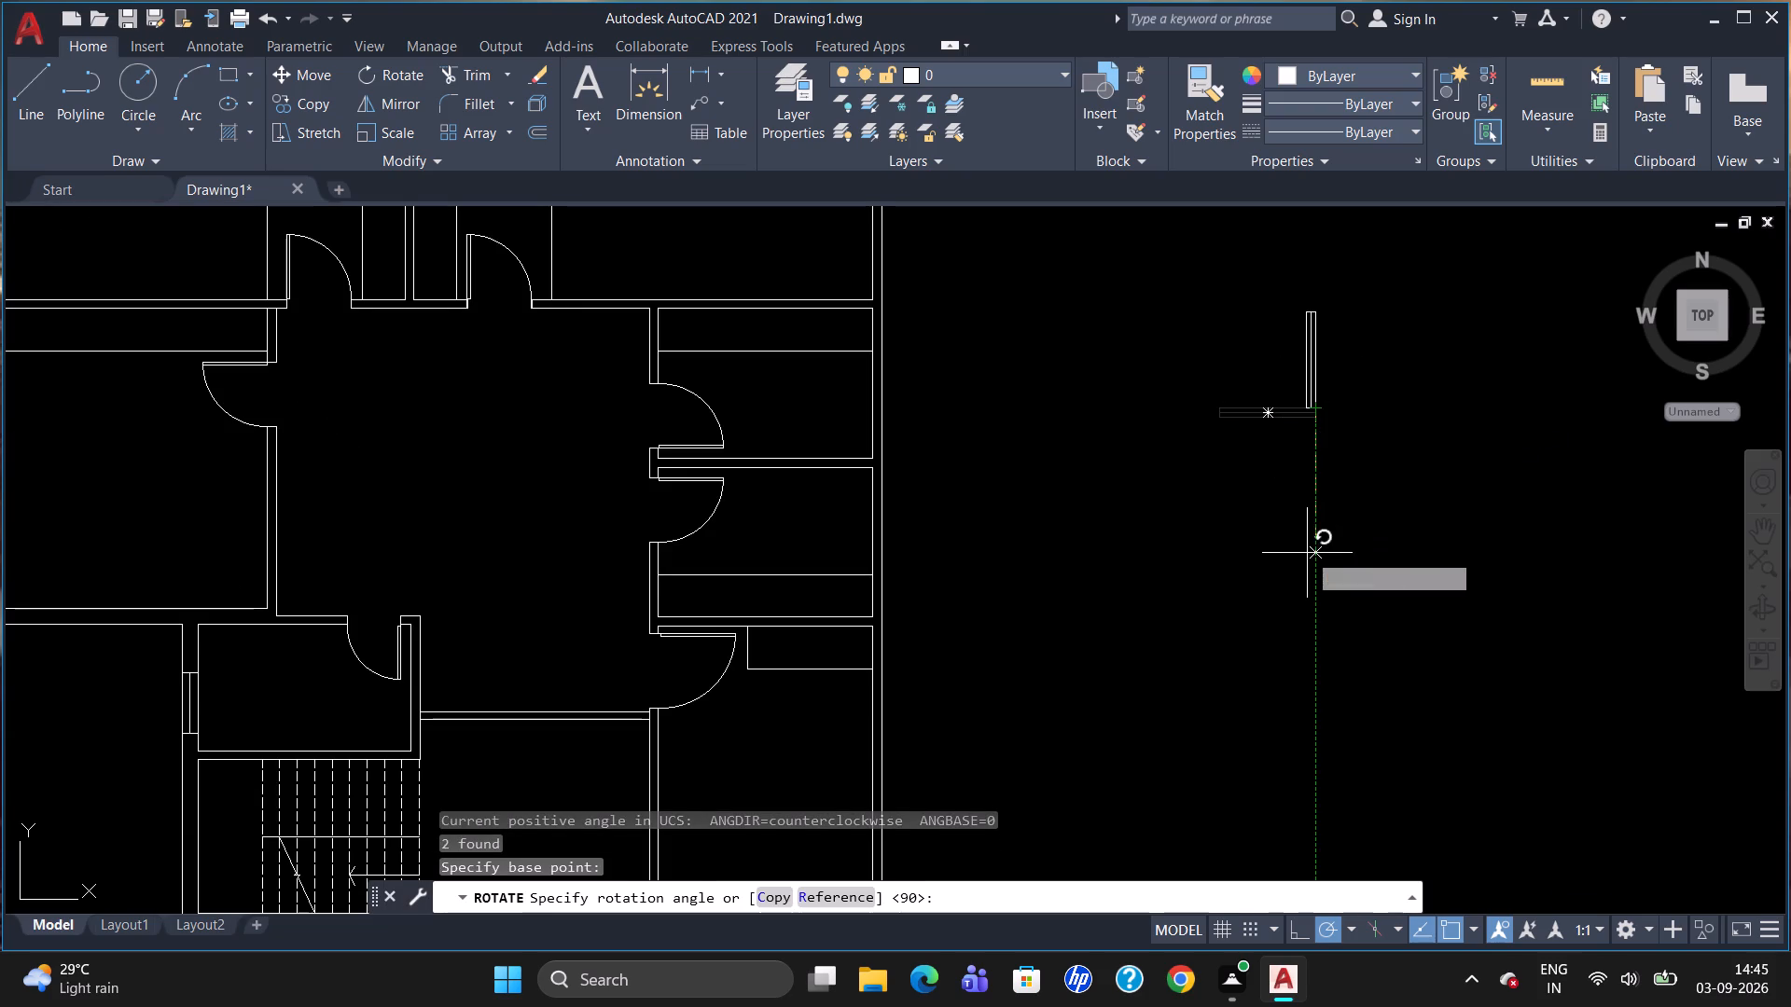
left_click(1307, 553)
Copy the vertical 54" by 5" window symbol into the right outer wall of the plan's bottom-right room.
left_click(1307, 346)
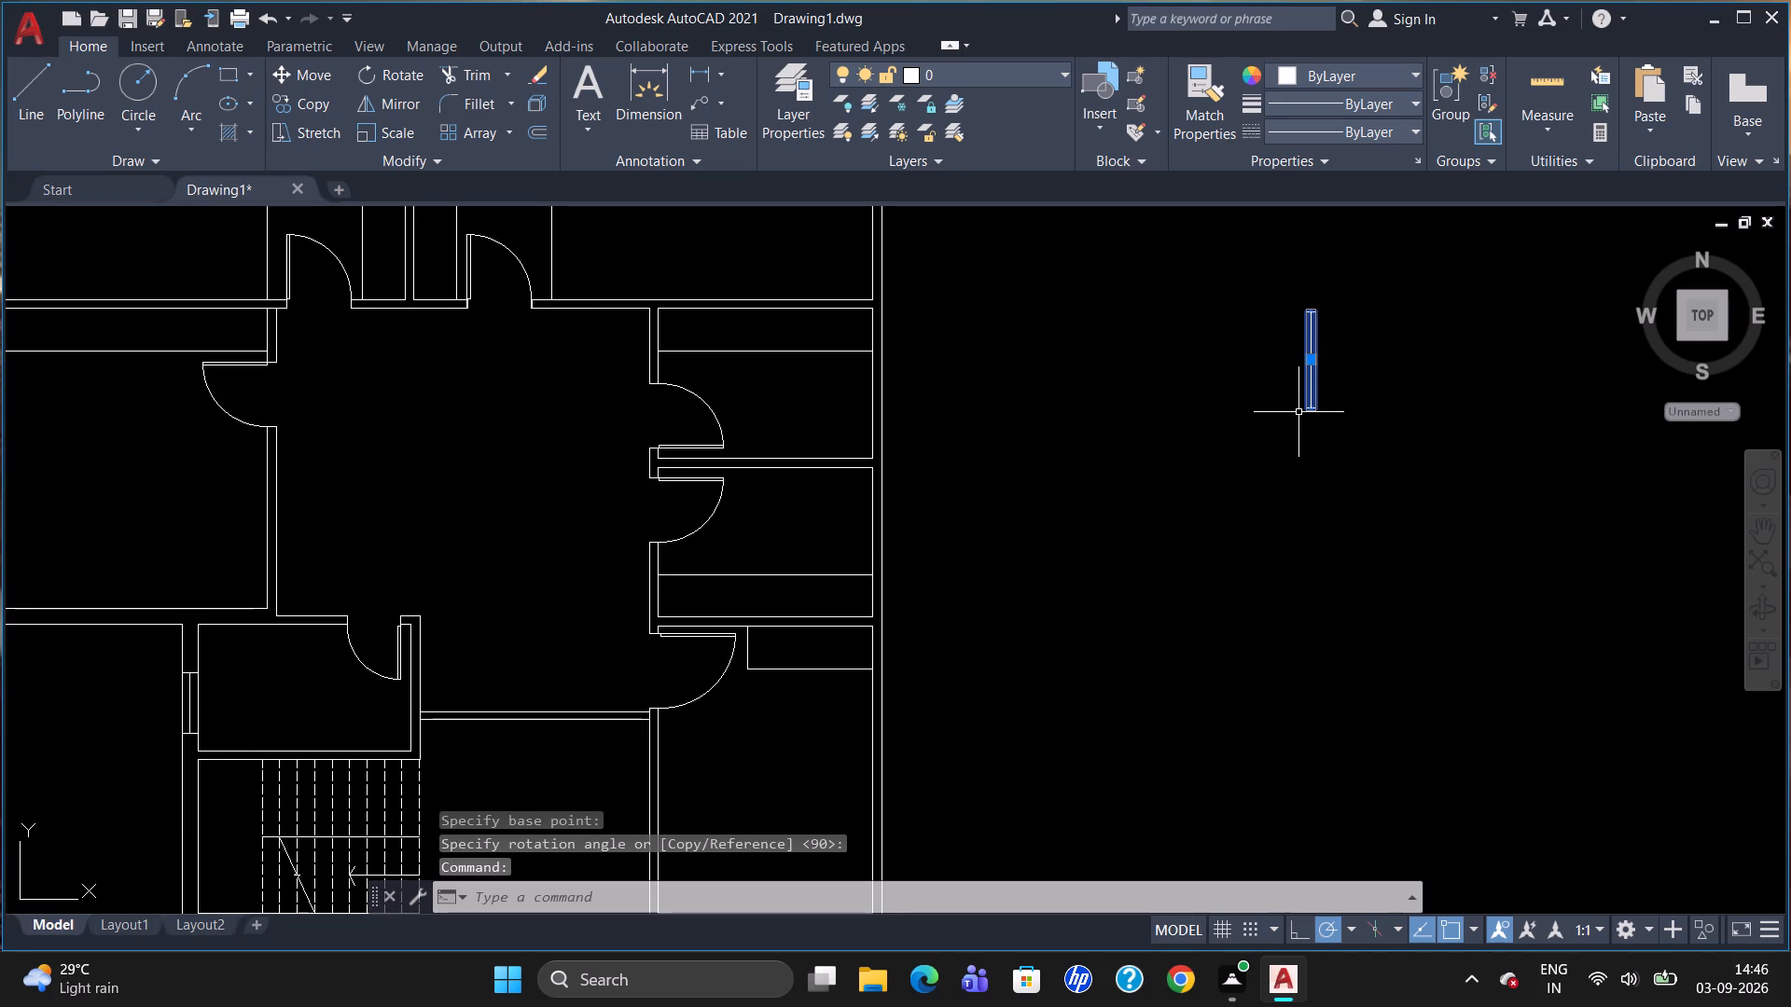
type("CO")
key("Return")
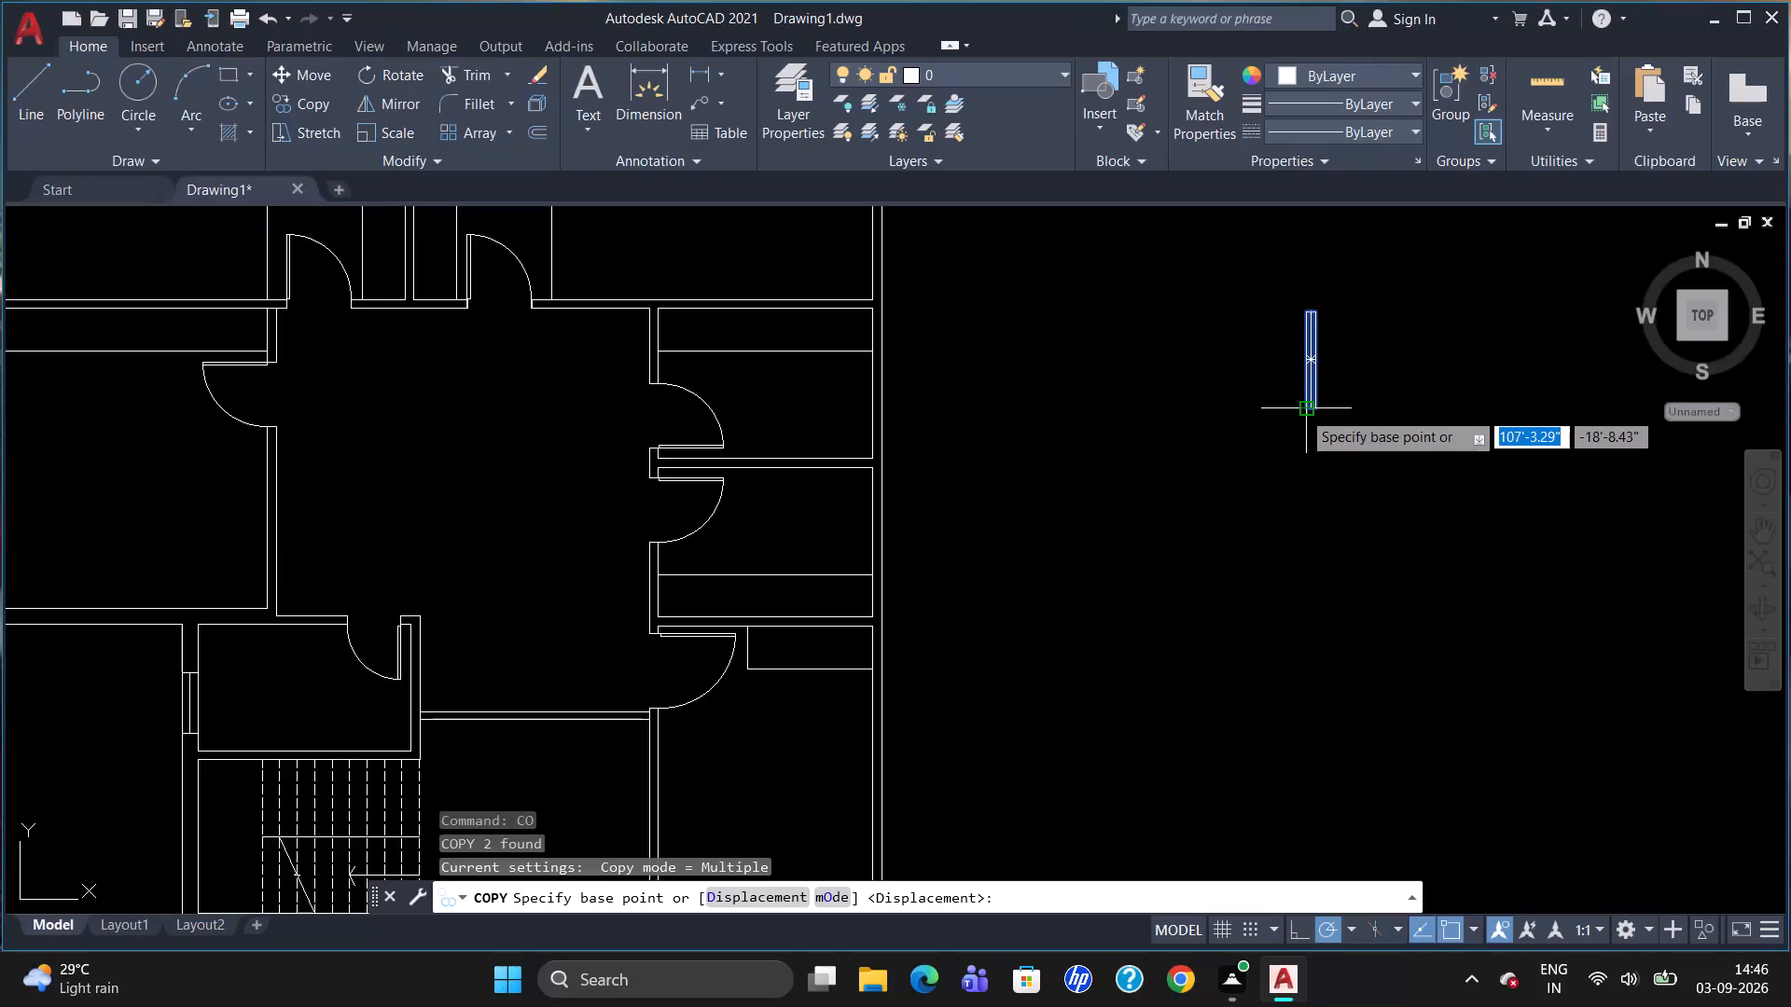
left_click(1321, 329)
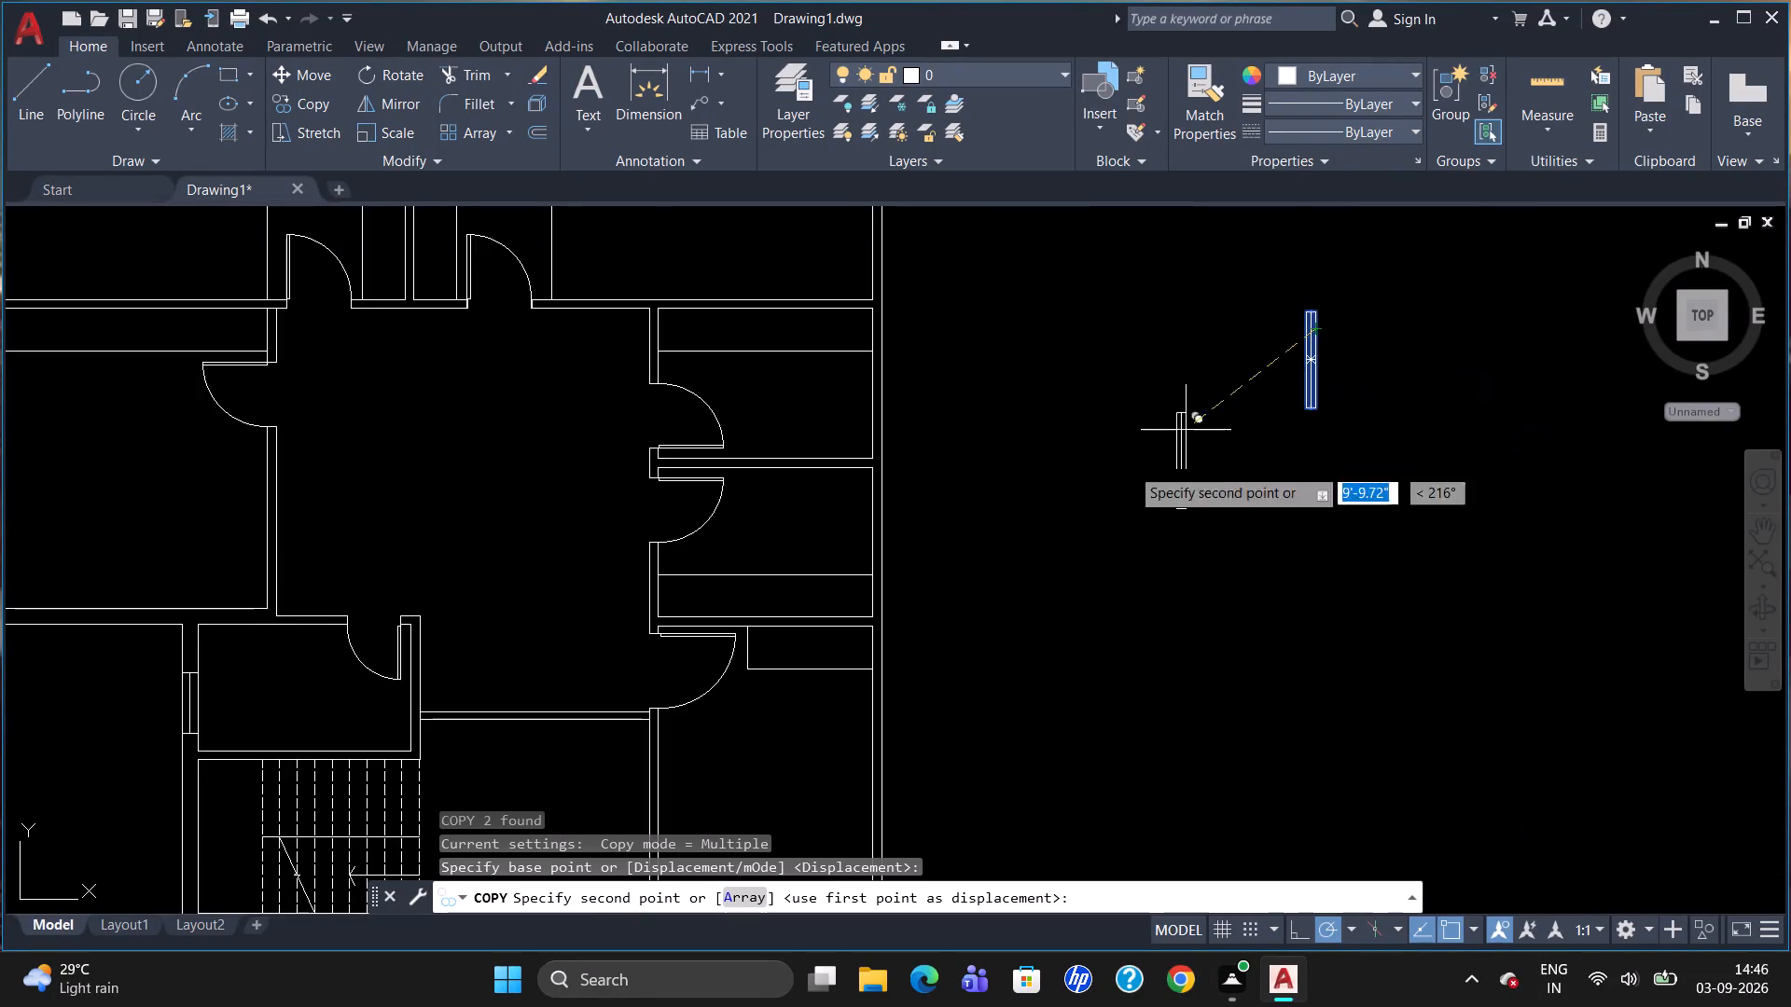
scroll(1057, 405, "down", 2)
scroll(1007, 529, "up", 2)
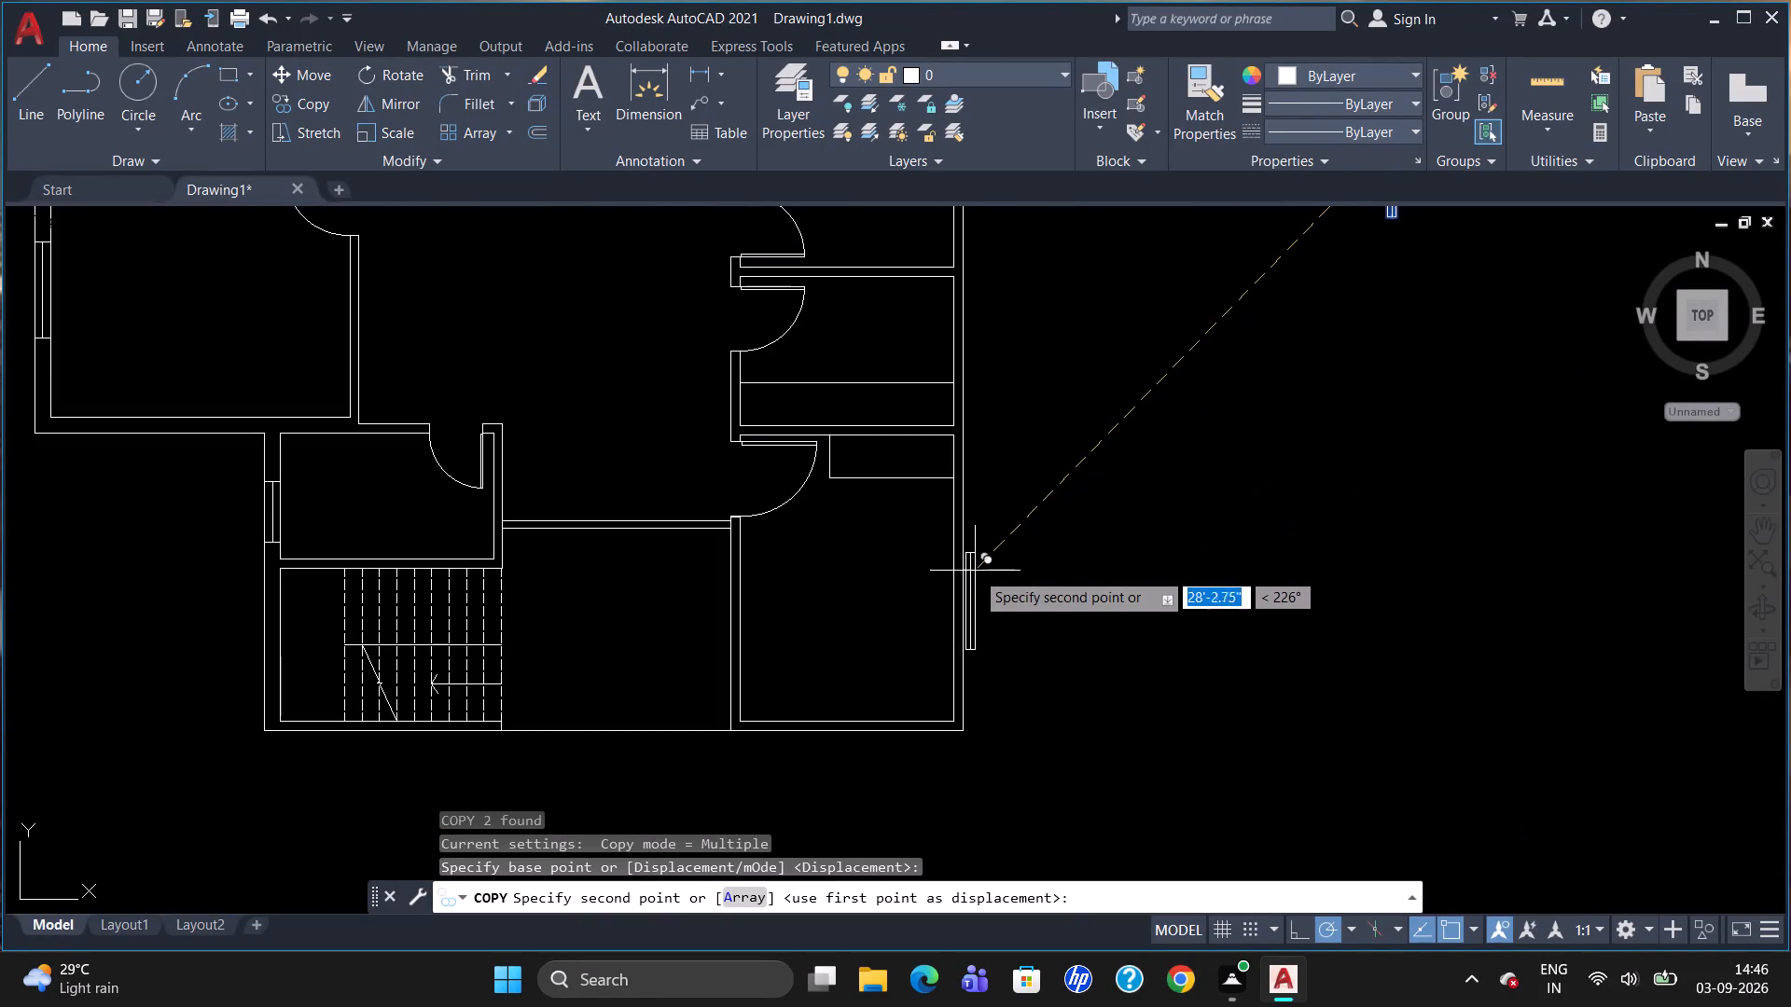
scroll(973, 572, "up", 2)
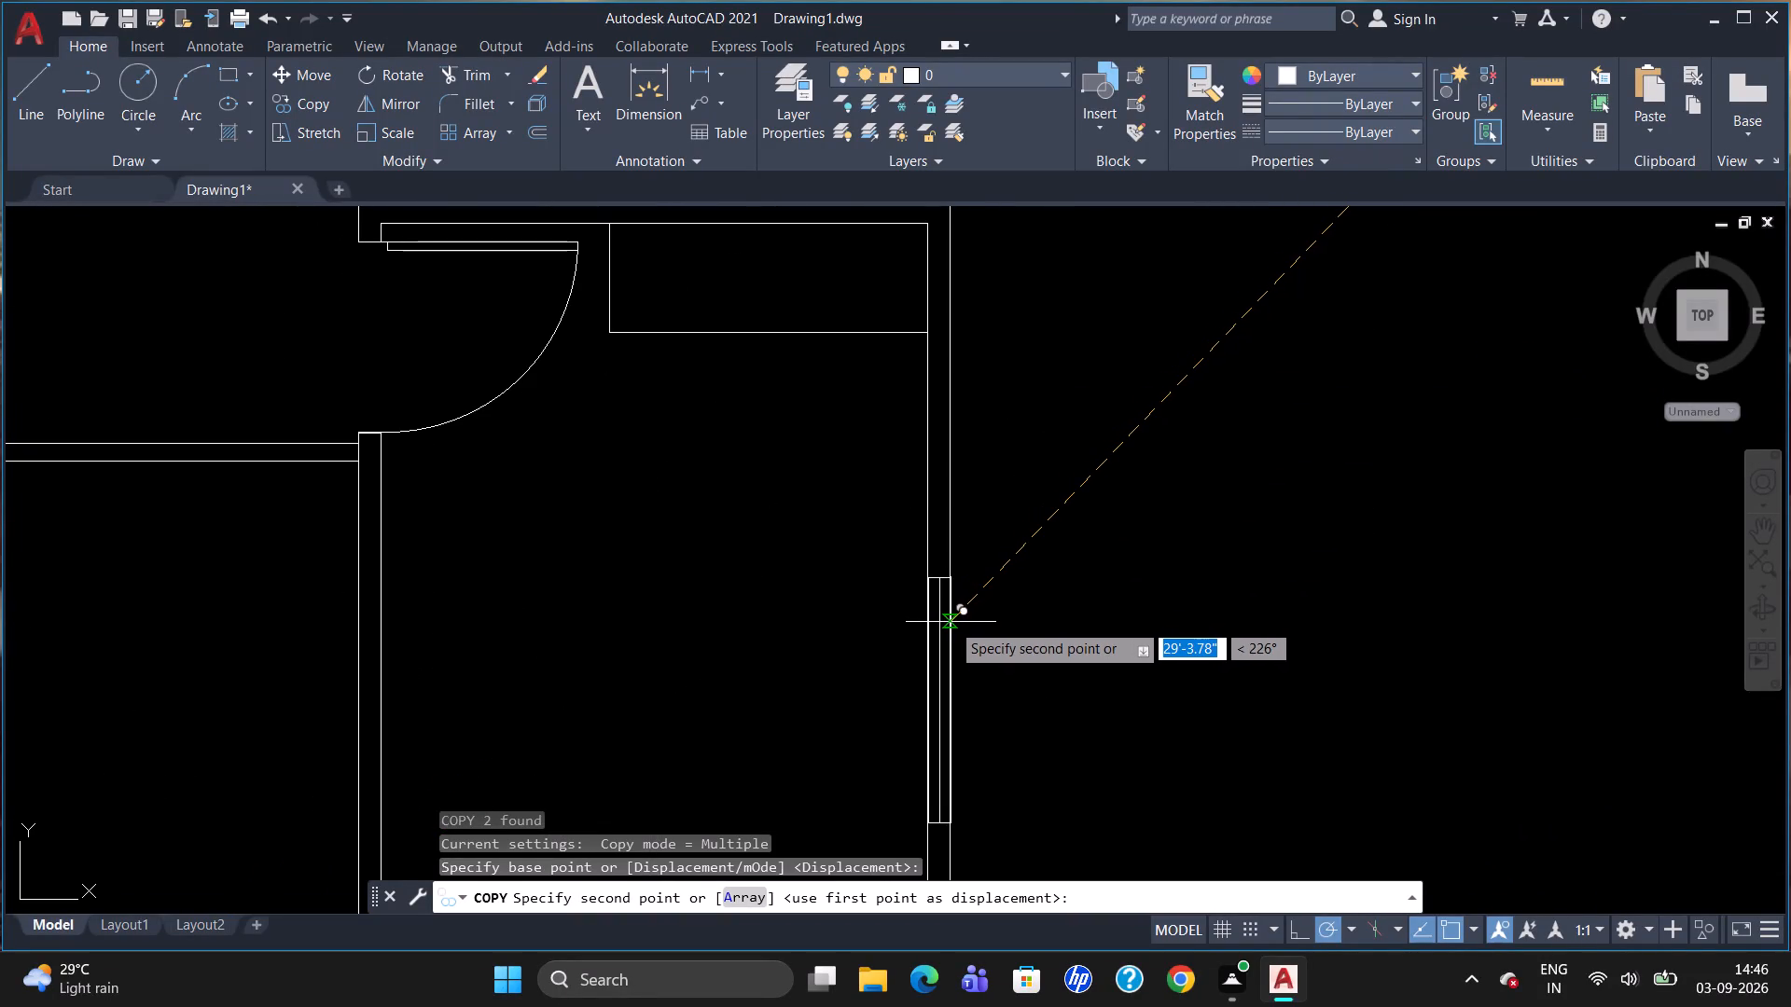
left_click(951, 622)
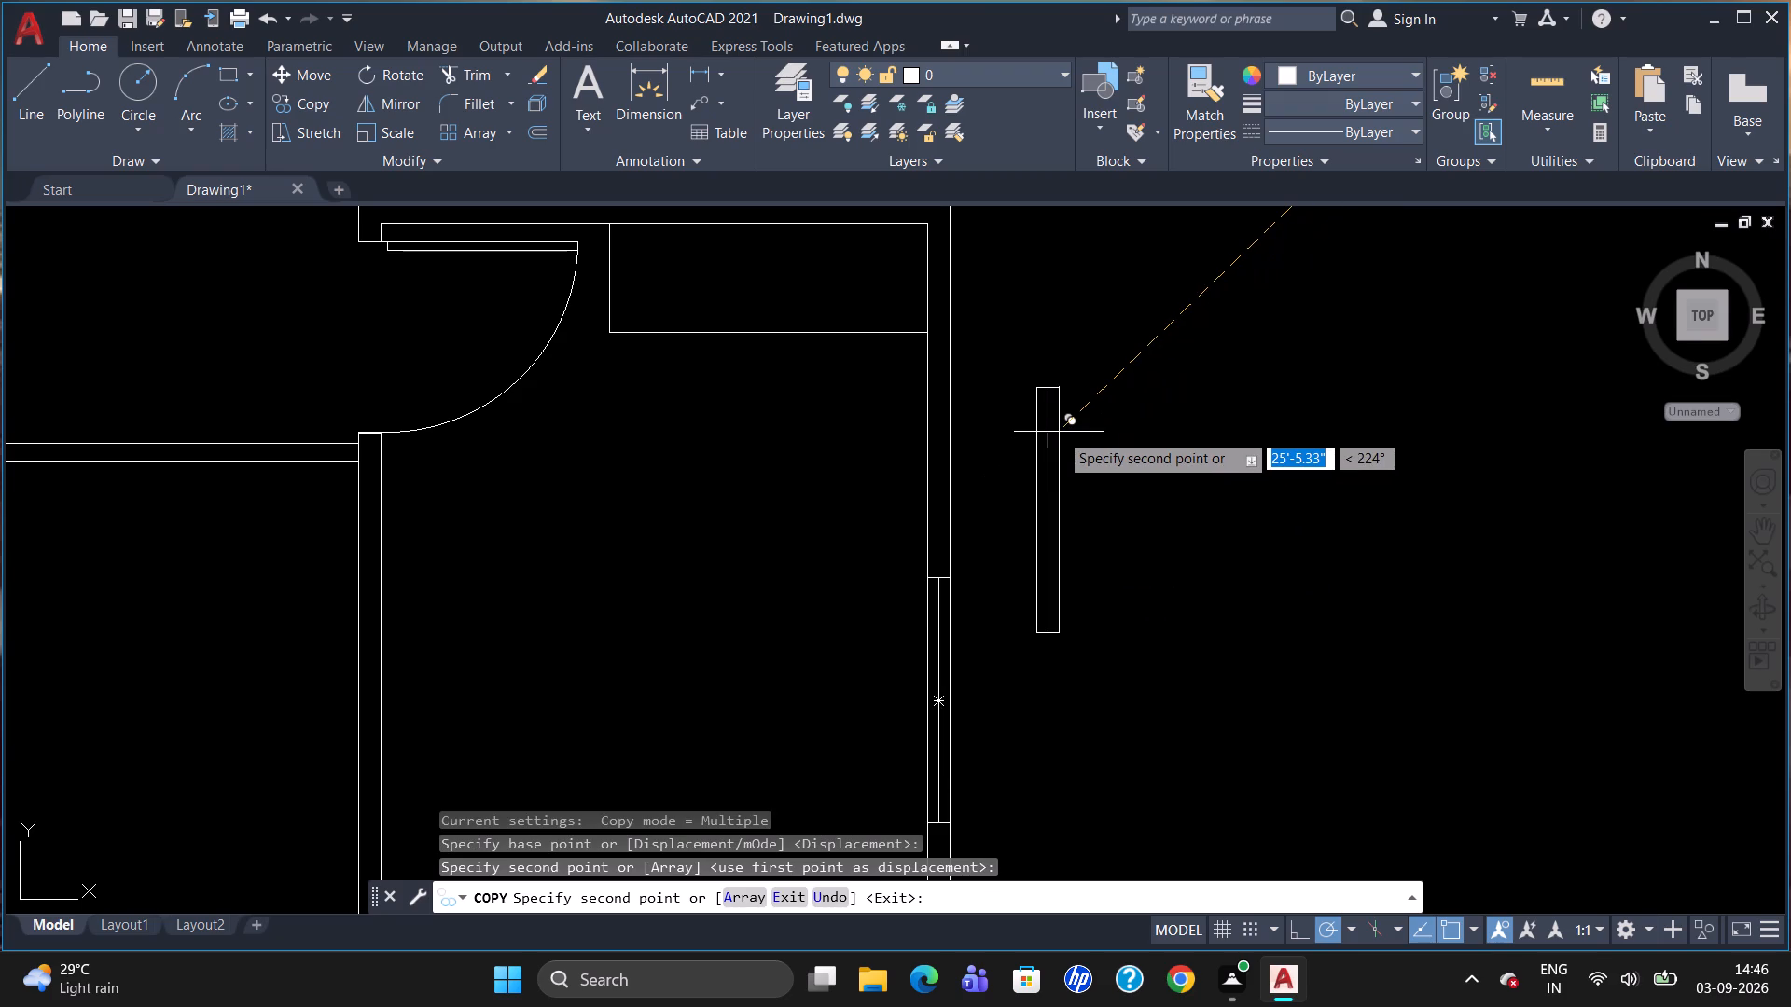
Place another copy of the window symbol in the right outer wall of the small room directly above the bottom-right room.
scroll(1058, 446, "down", 1)
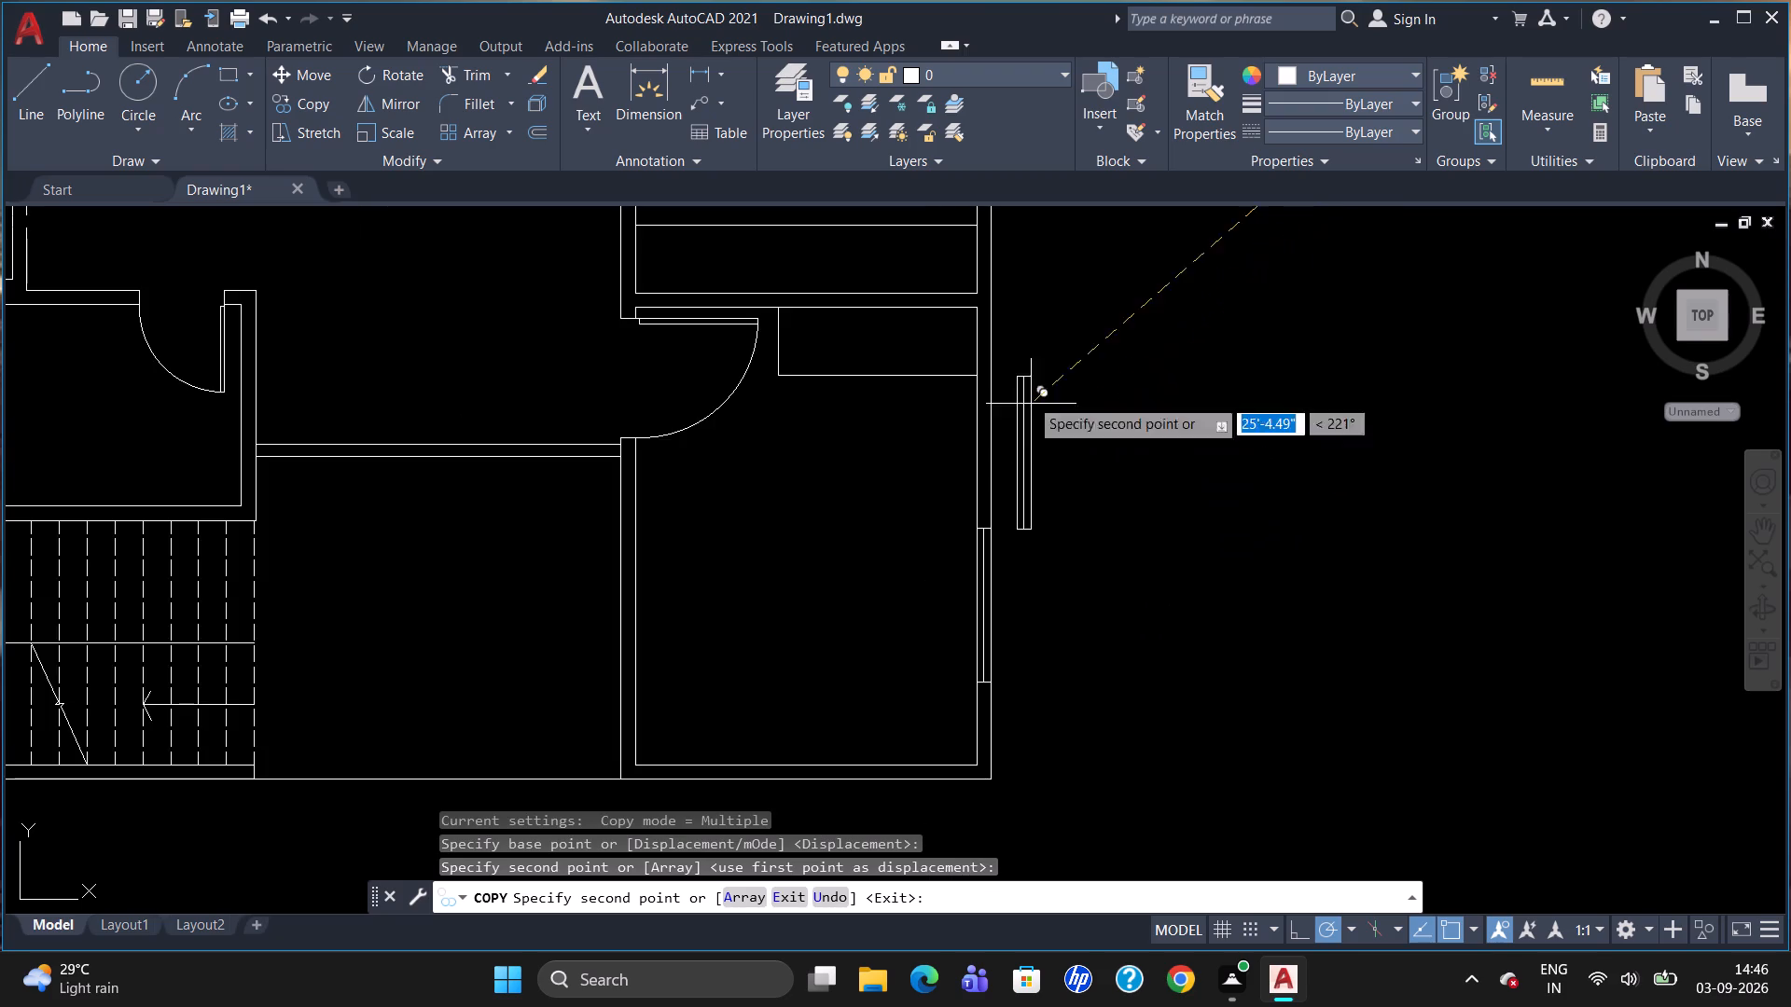
scroll(1019, 277, "up", 1)
scroll(1035, 428, "down", 3)
scroll(1048, 277, "up", 4)
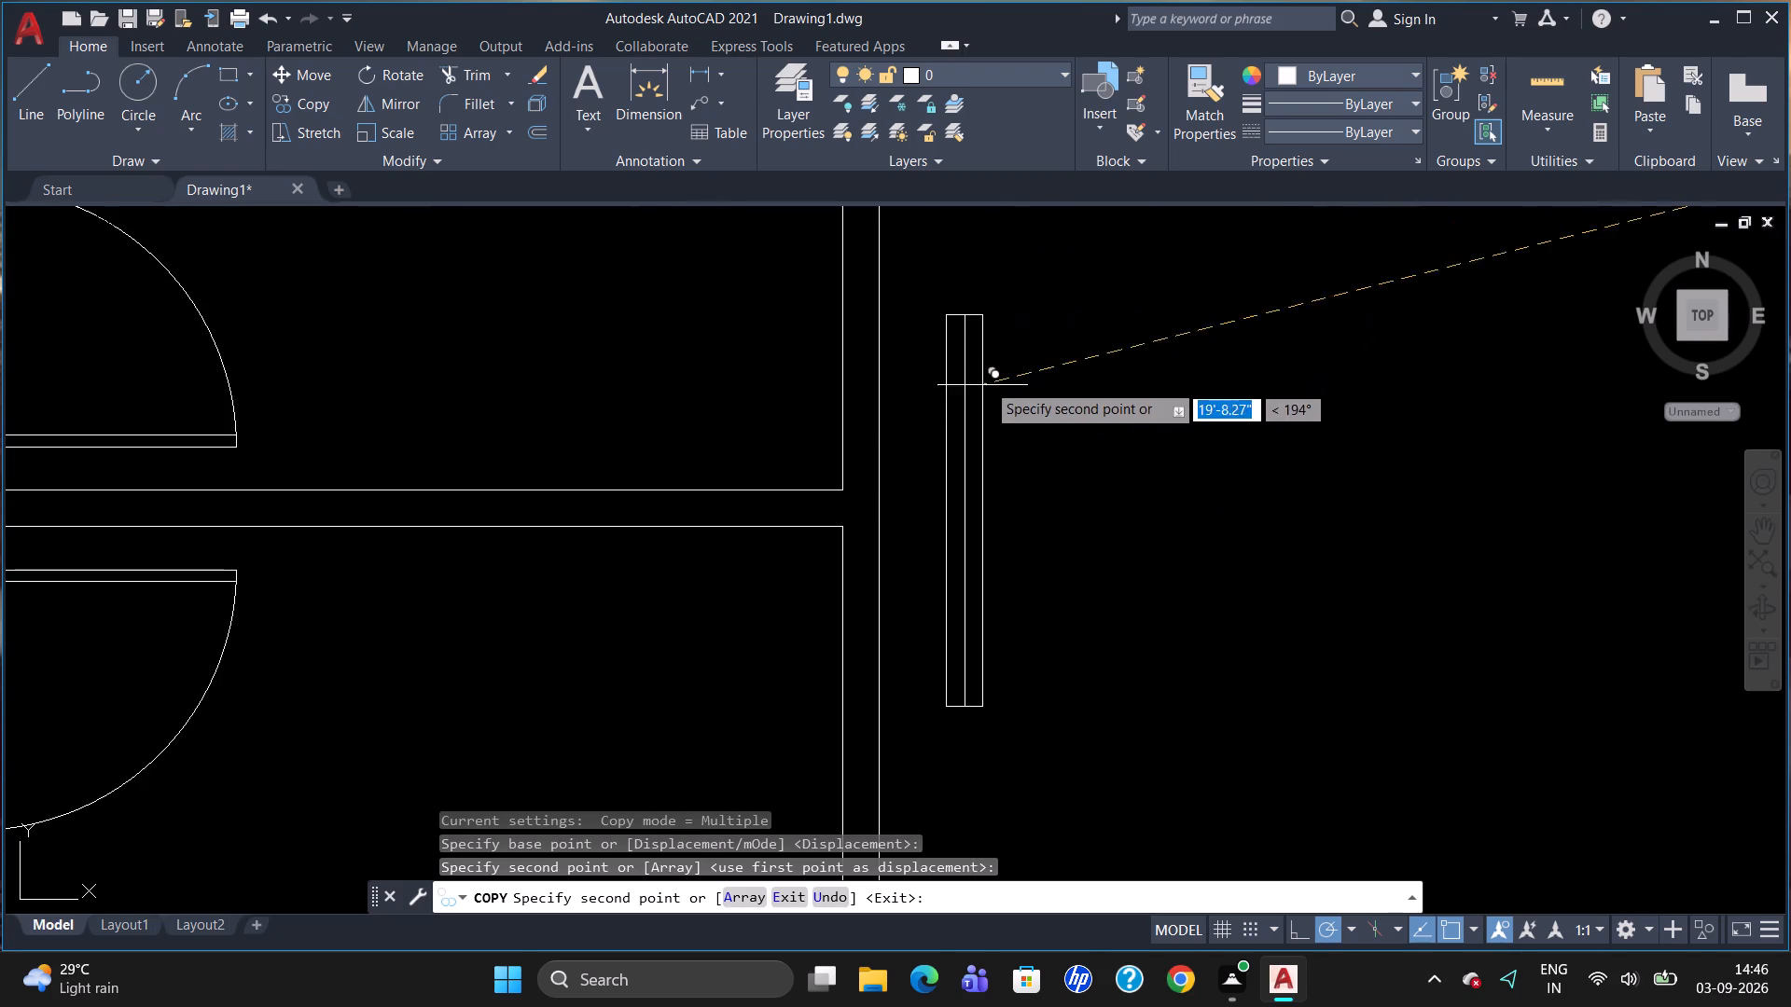
scroll(986, 381, "down", 2)
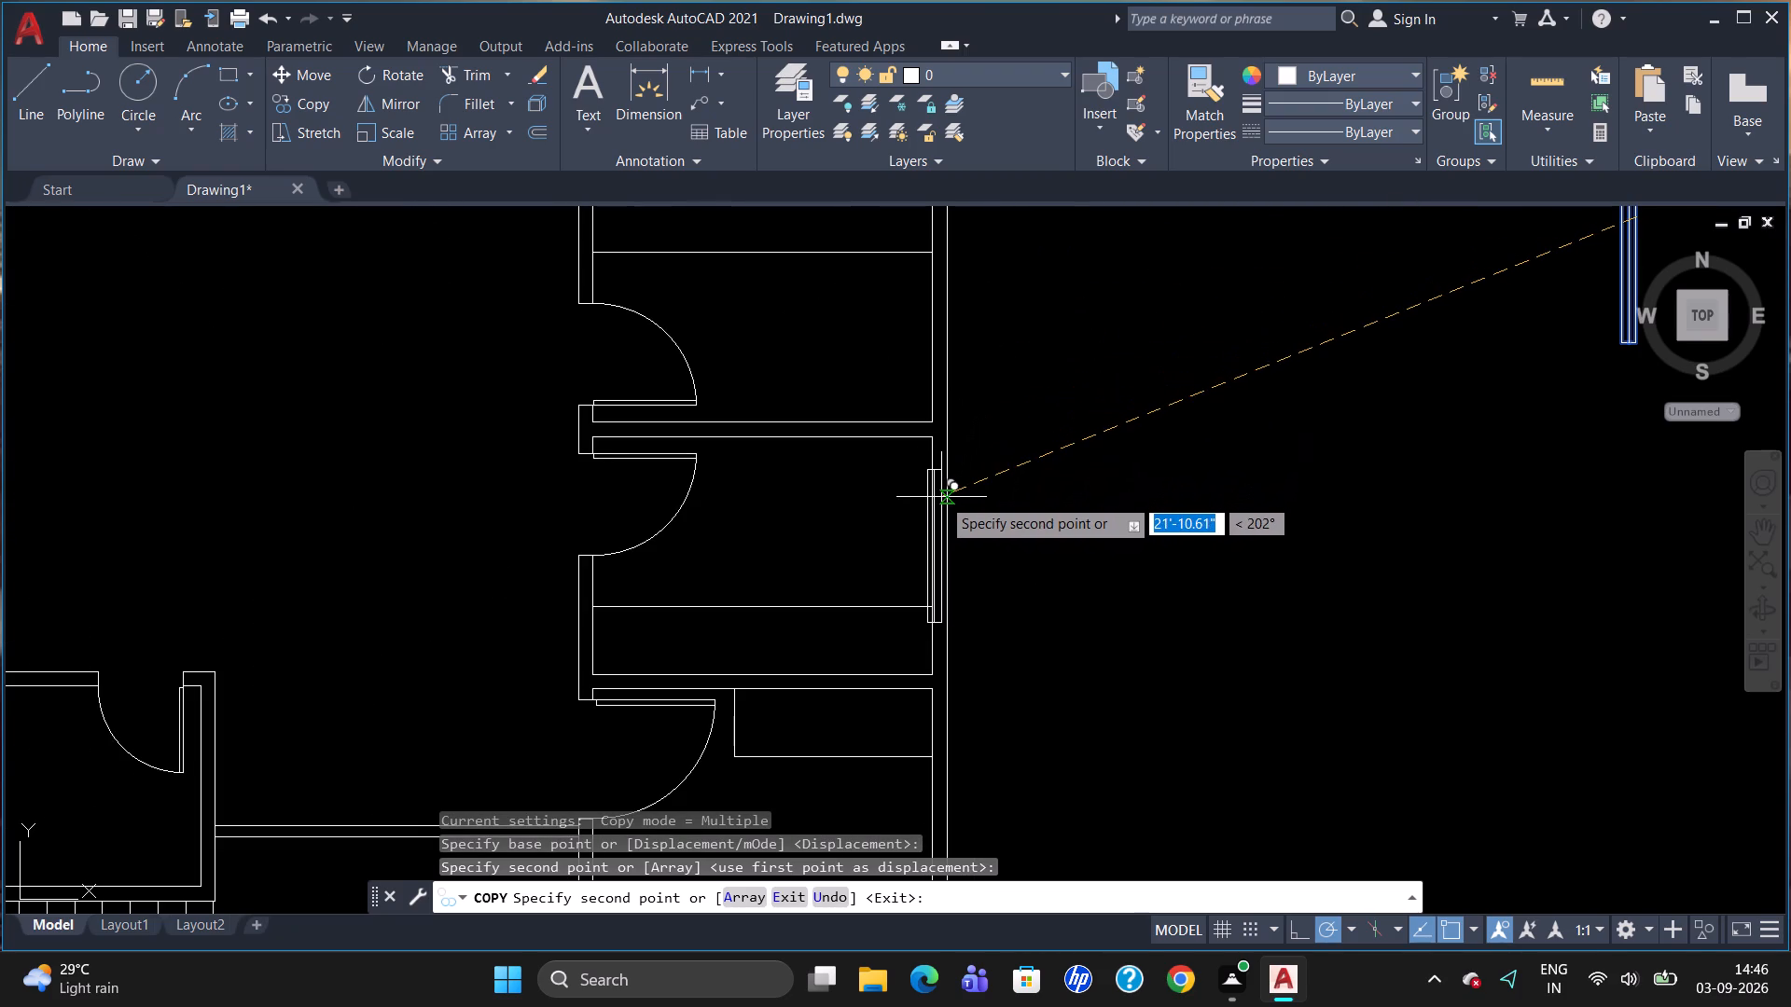
scroll(944, 492, "up", 2)
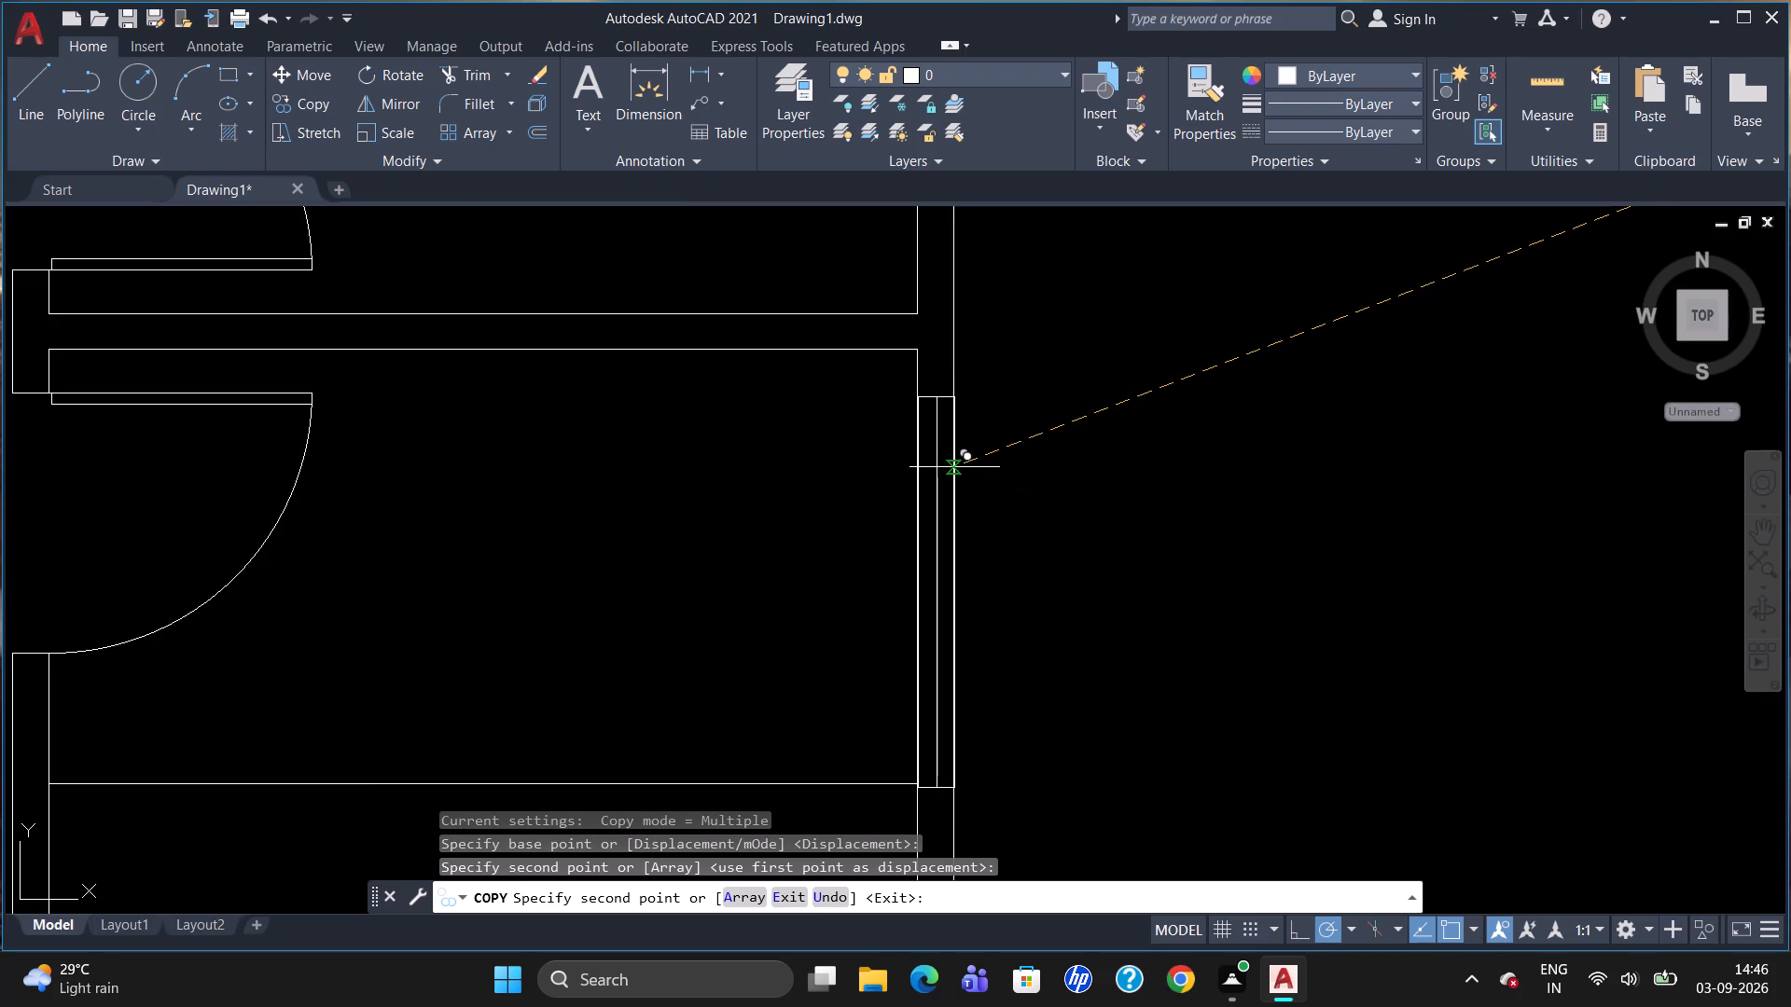
left_click(954, 467)
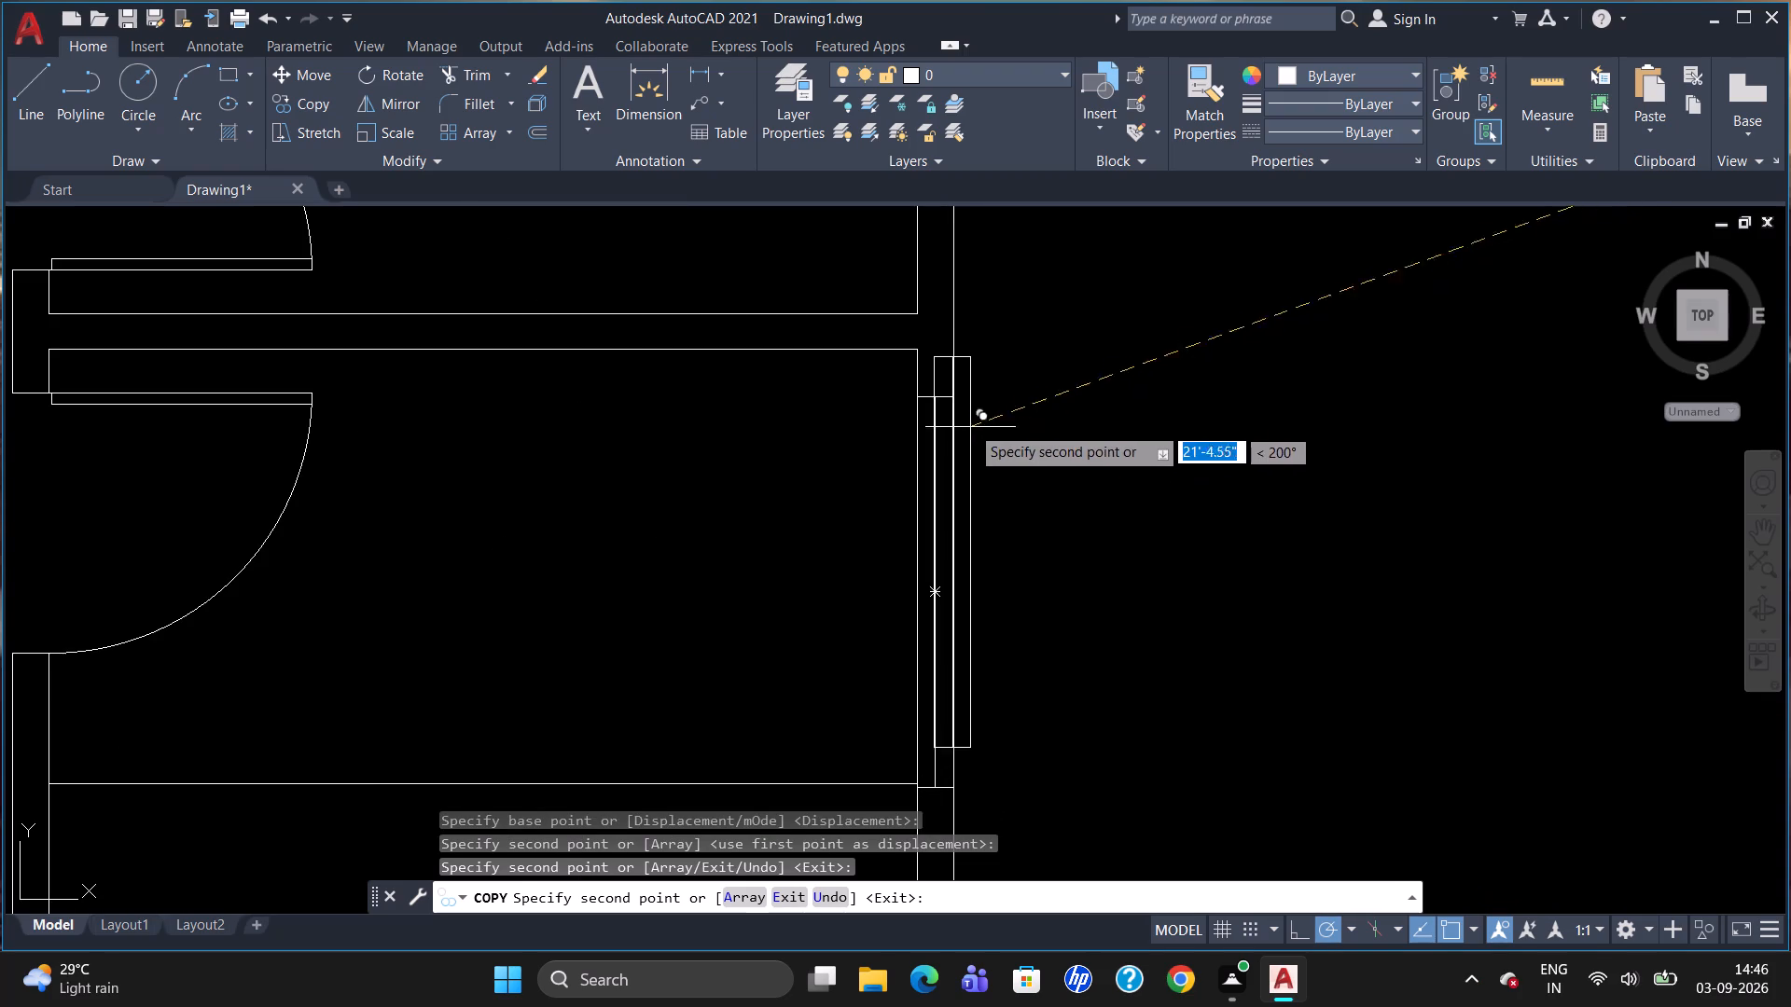
Place a third copy of the window symbol in the right outer wall of the upper of the two small right-hand rooms.
scroll(965, 398, "down", 3)
scroll(998, 283, "up", 4)
scroll(956, 414, "down", 2)
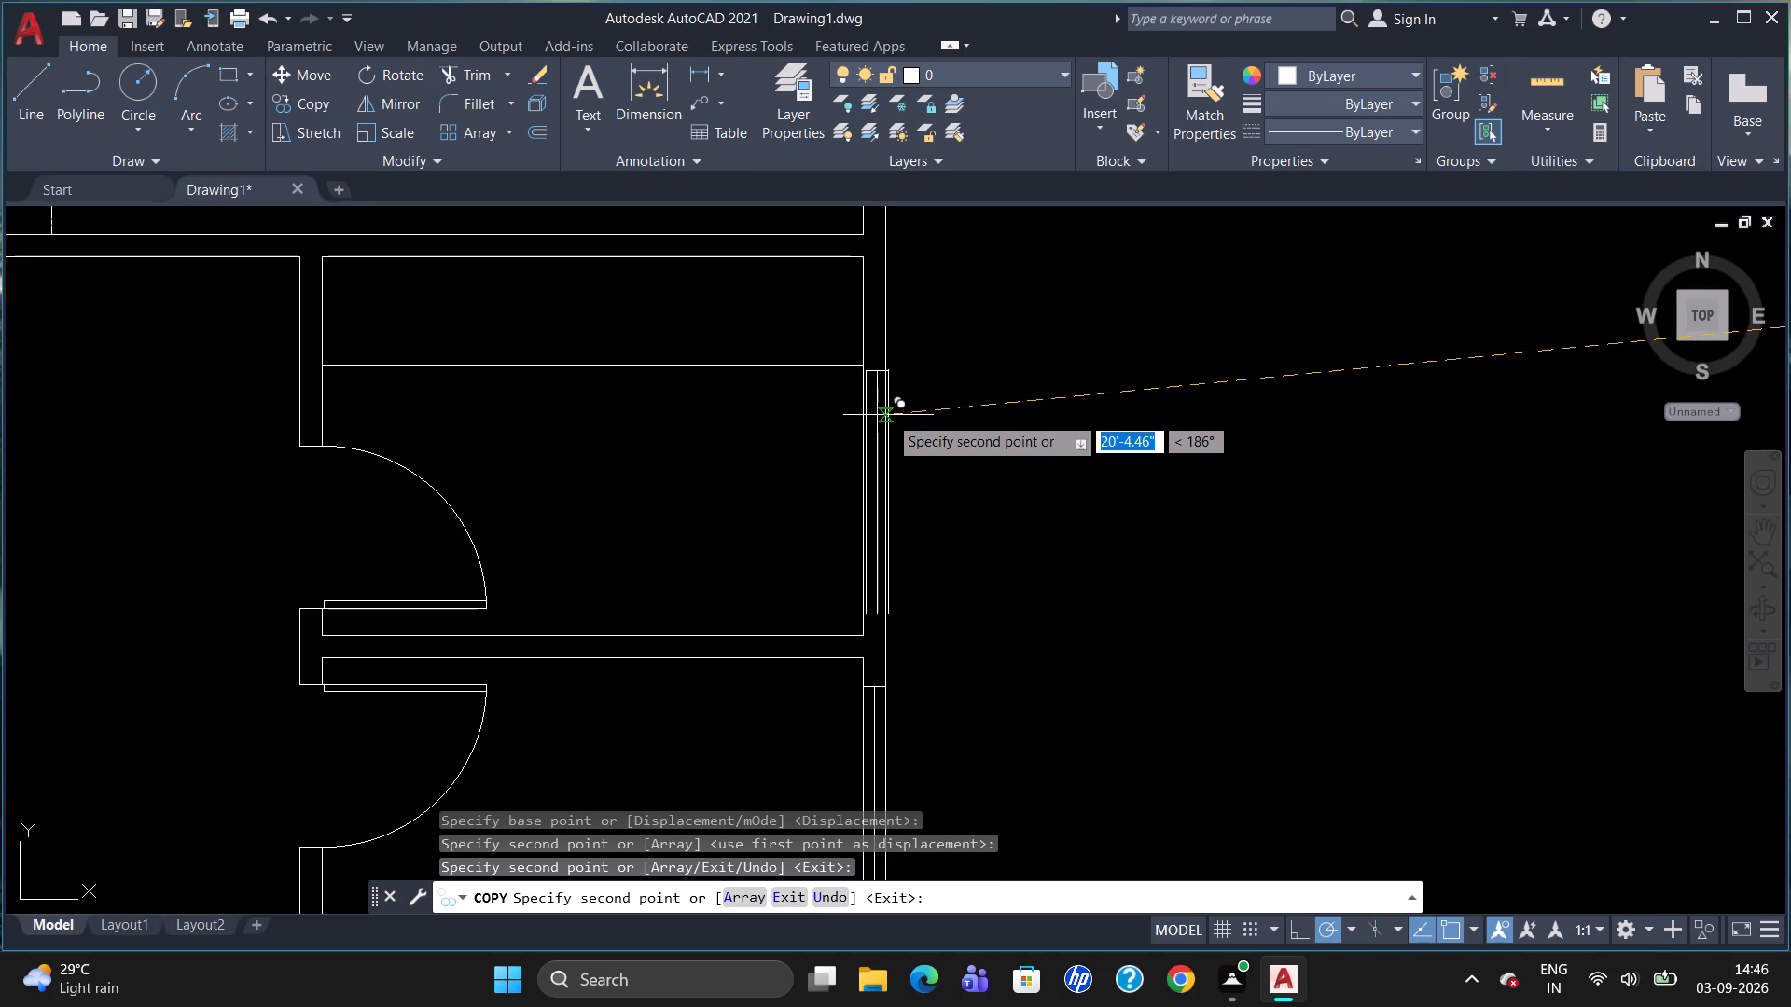
scroll(888, 415, "up", 2)
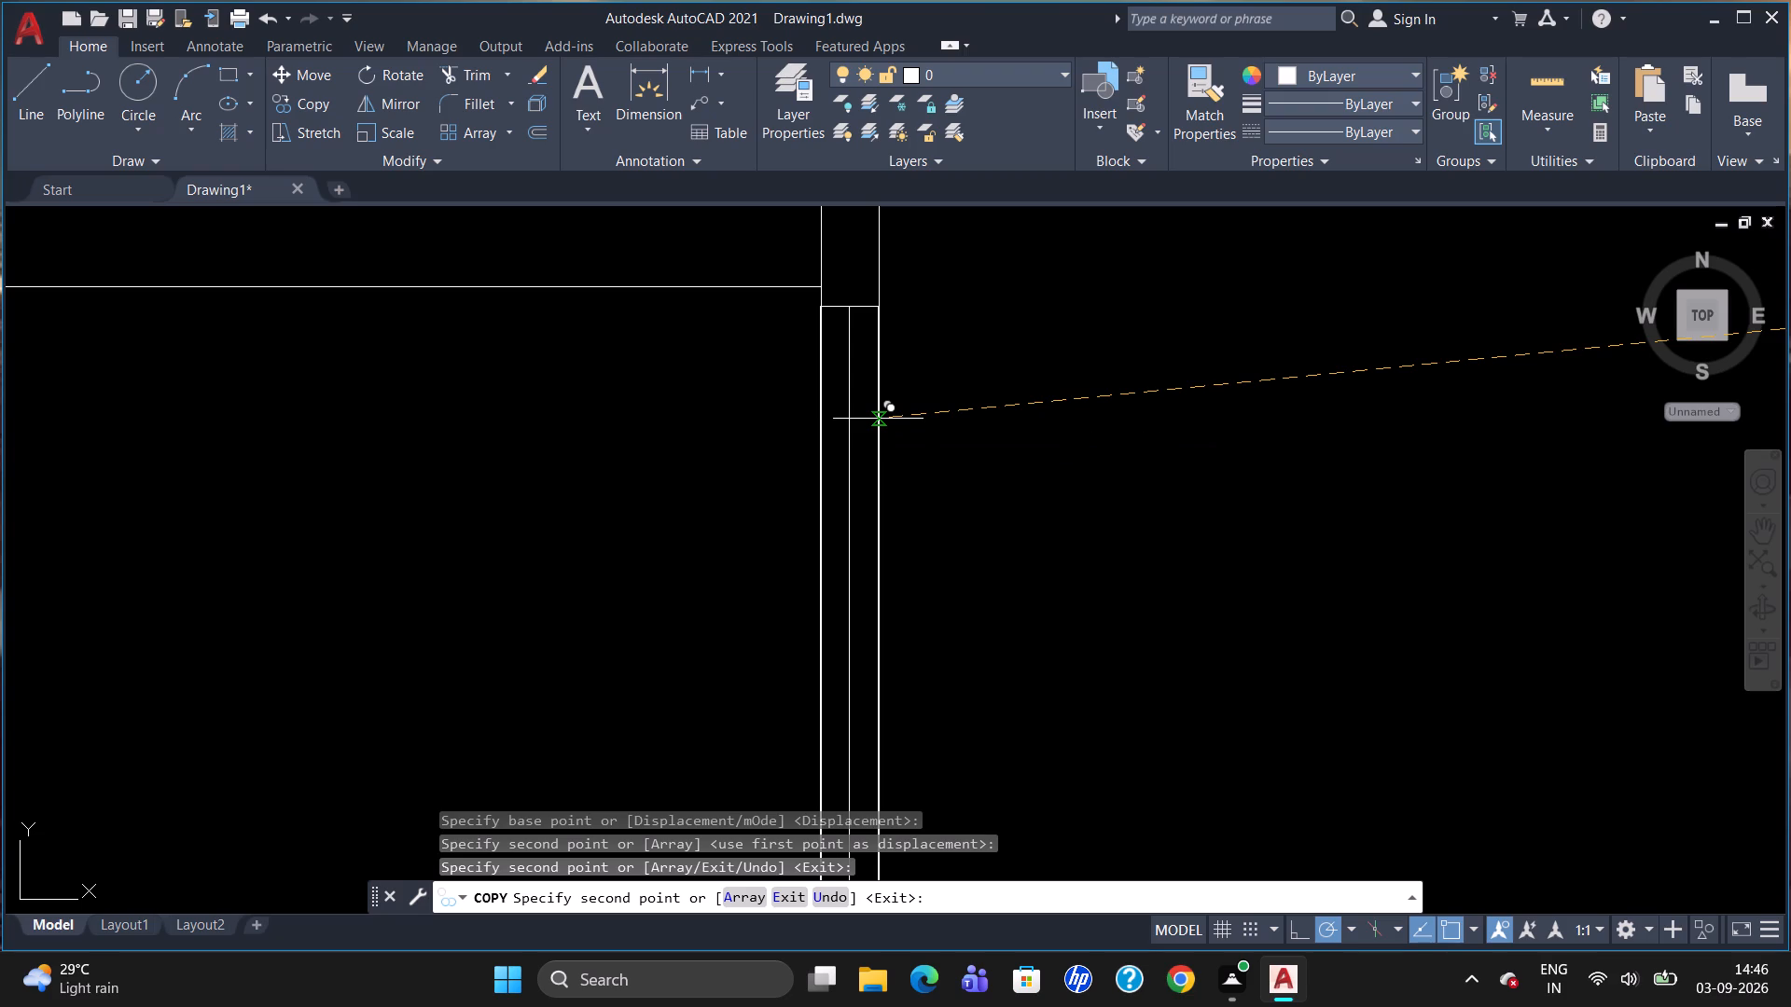
left_click(879, 418)
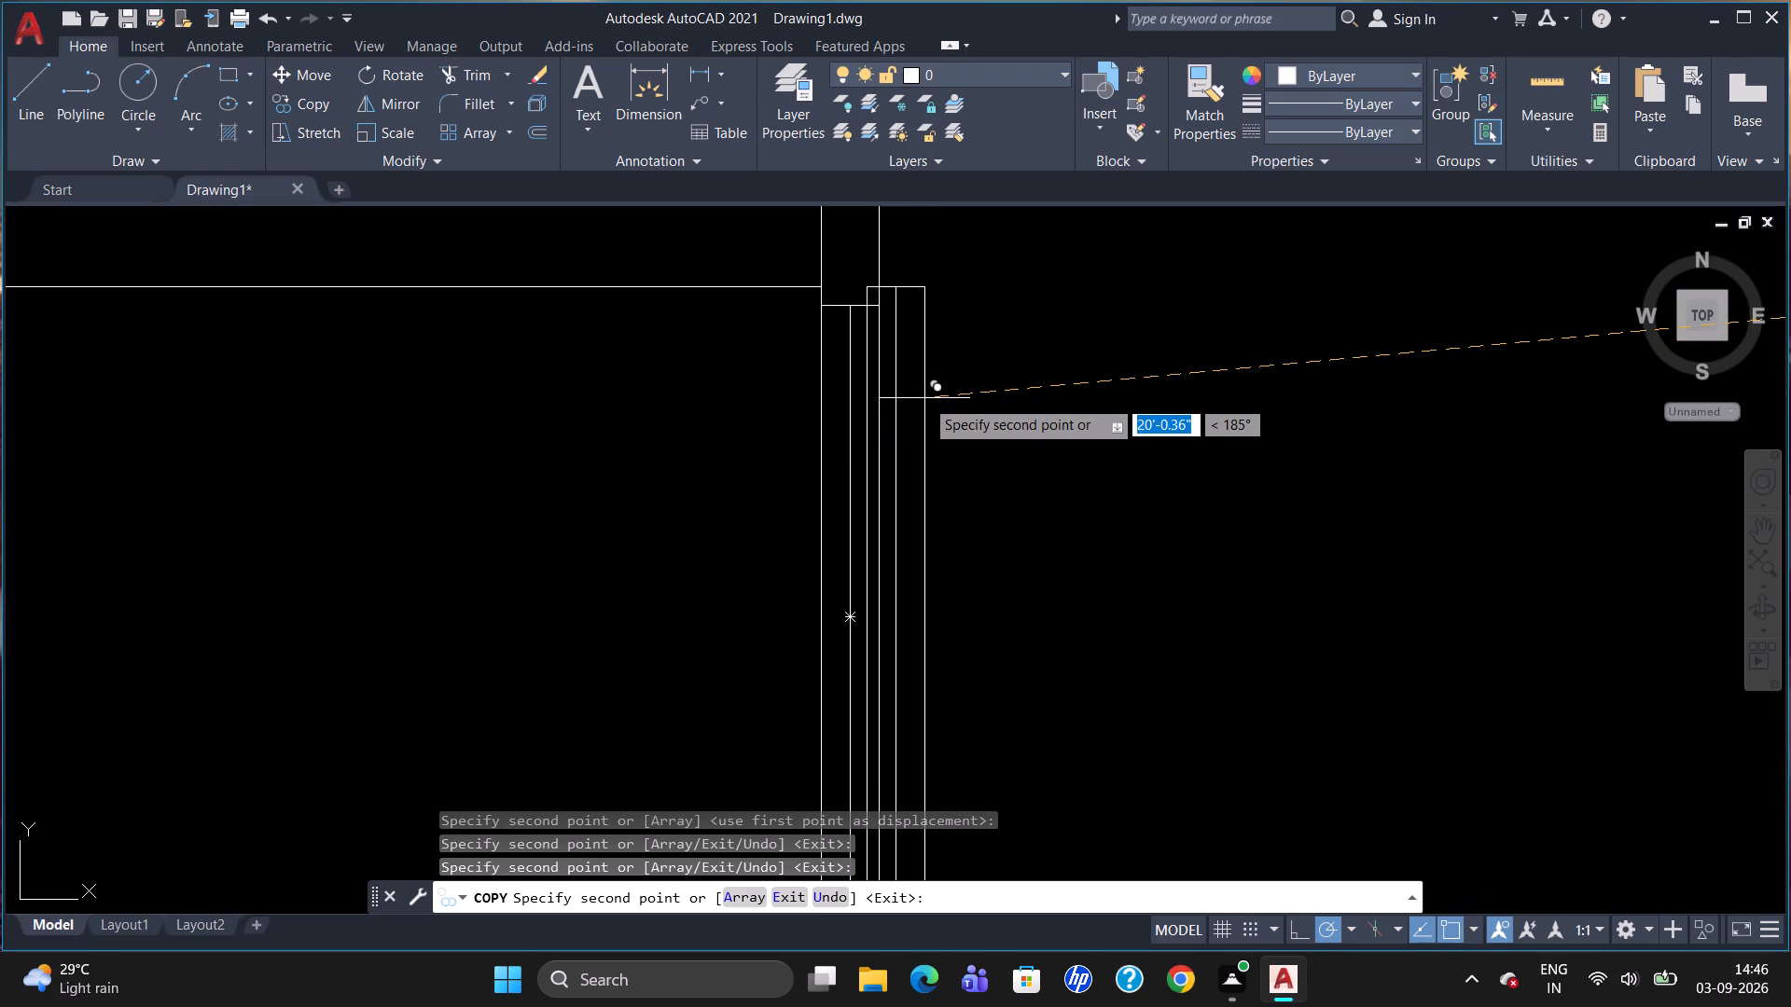
Place a fourth copy of the window symbol in the right outer wall of the top-right room, below the corner, and finish copying.
scroll(951, 472, "down", 3)
scroll(959, 324, "up", 3)
scroll(1013, 471, "down", 4)
scroll(992, 339, "up", 4)
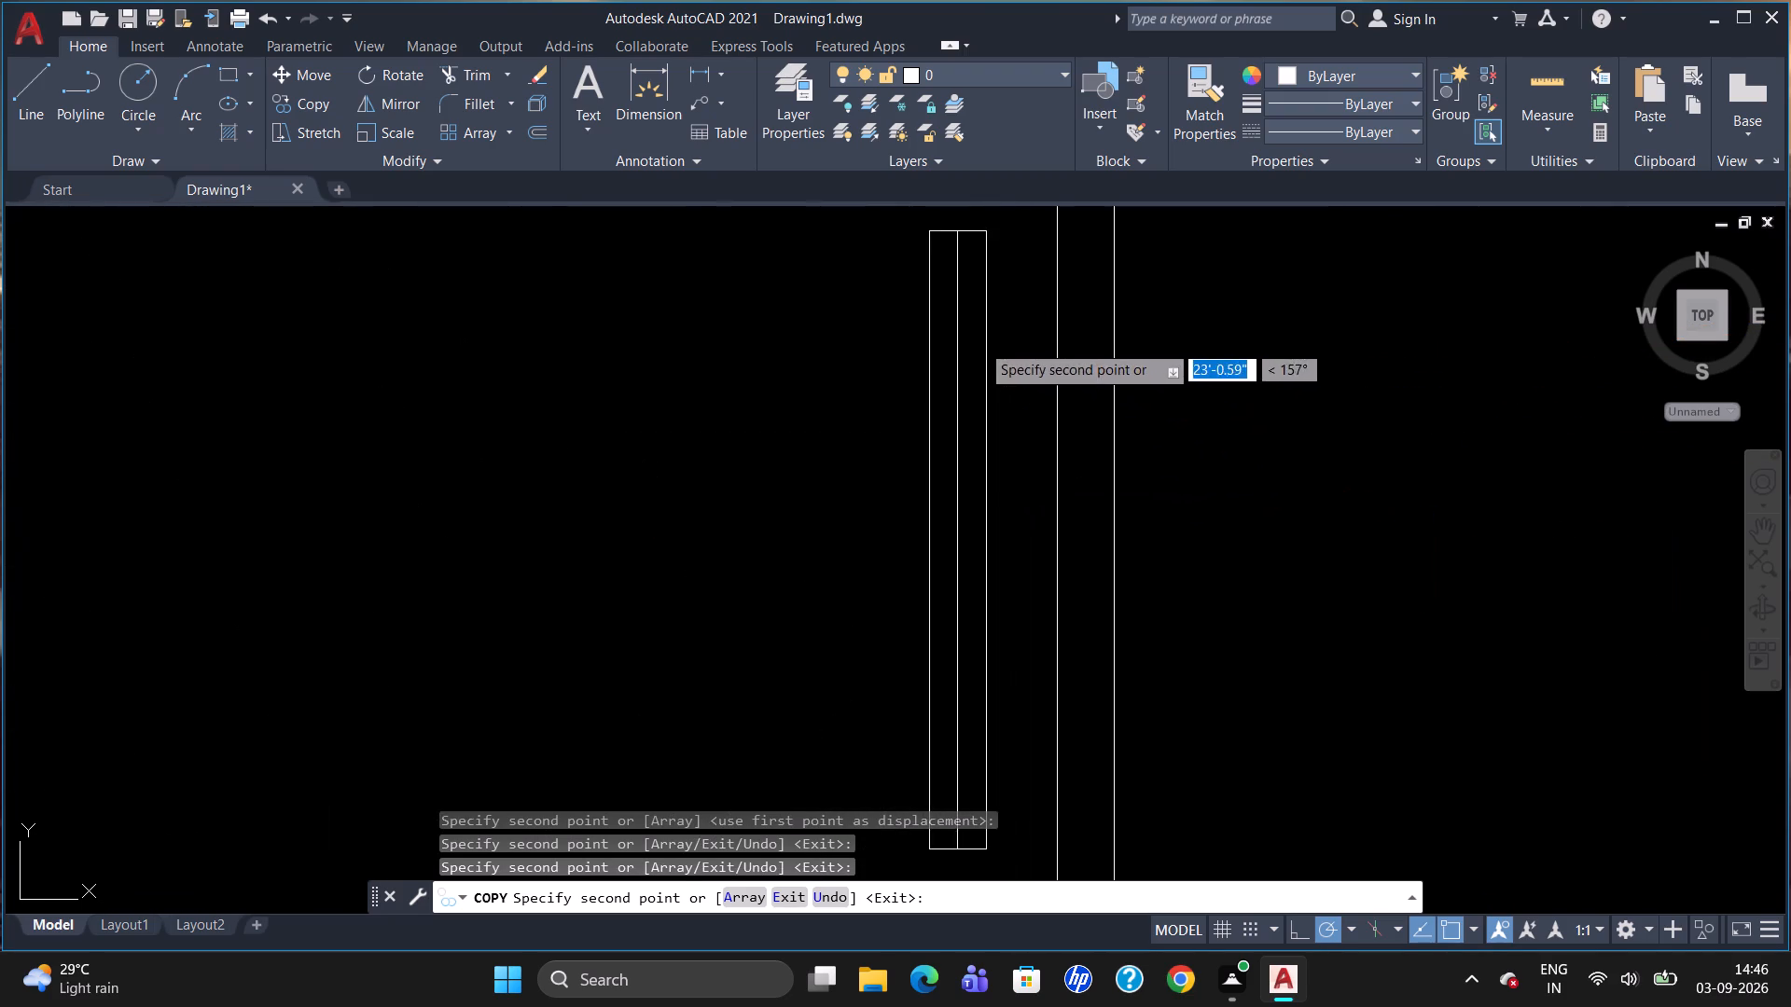
scroll(996, 462, "down", 5)
scroll(1002, 417, "up", 3)
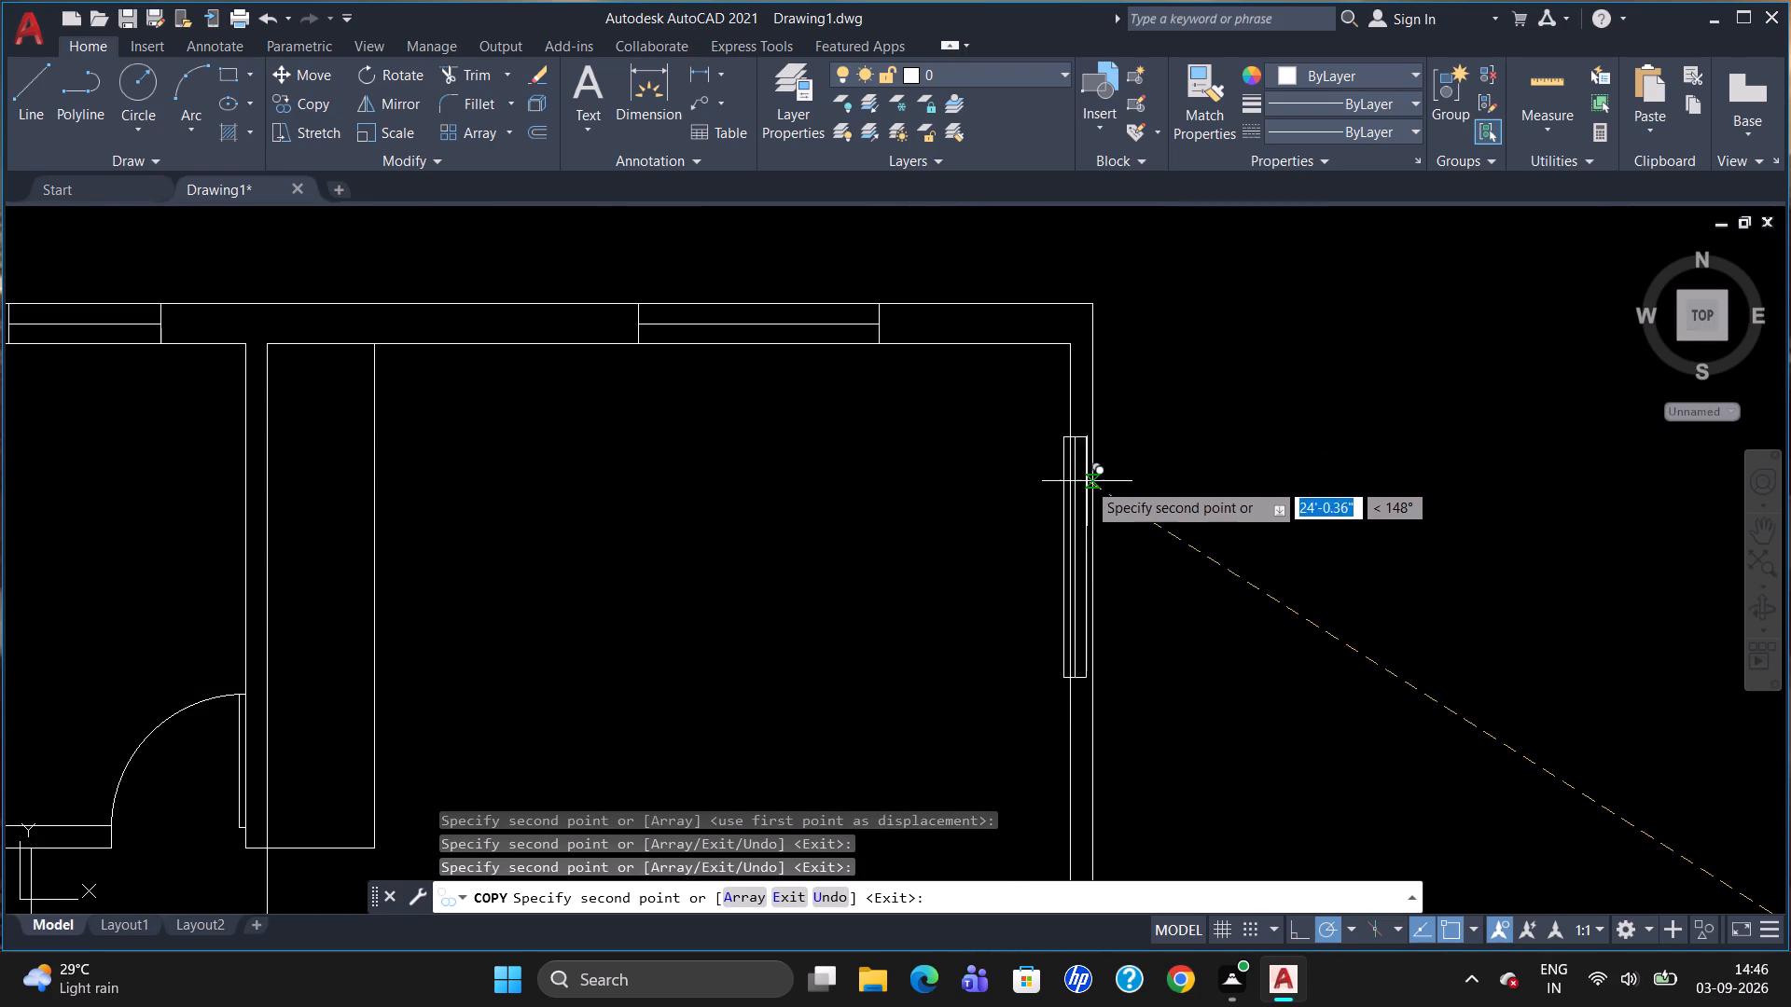
scroll(1091, 500, "up", 2)
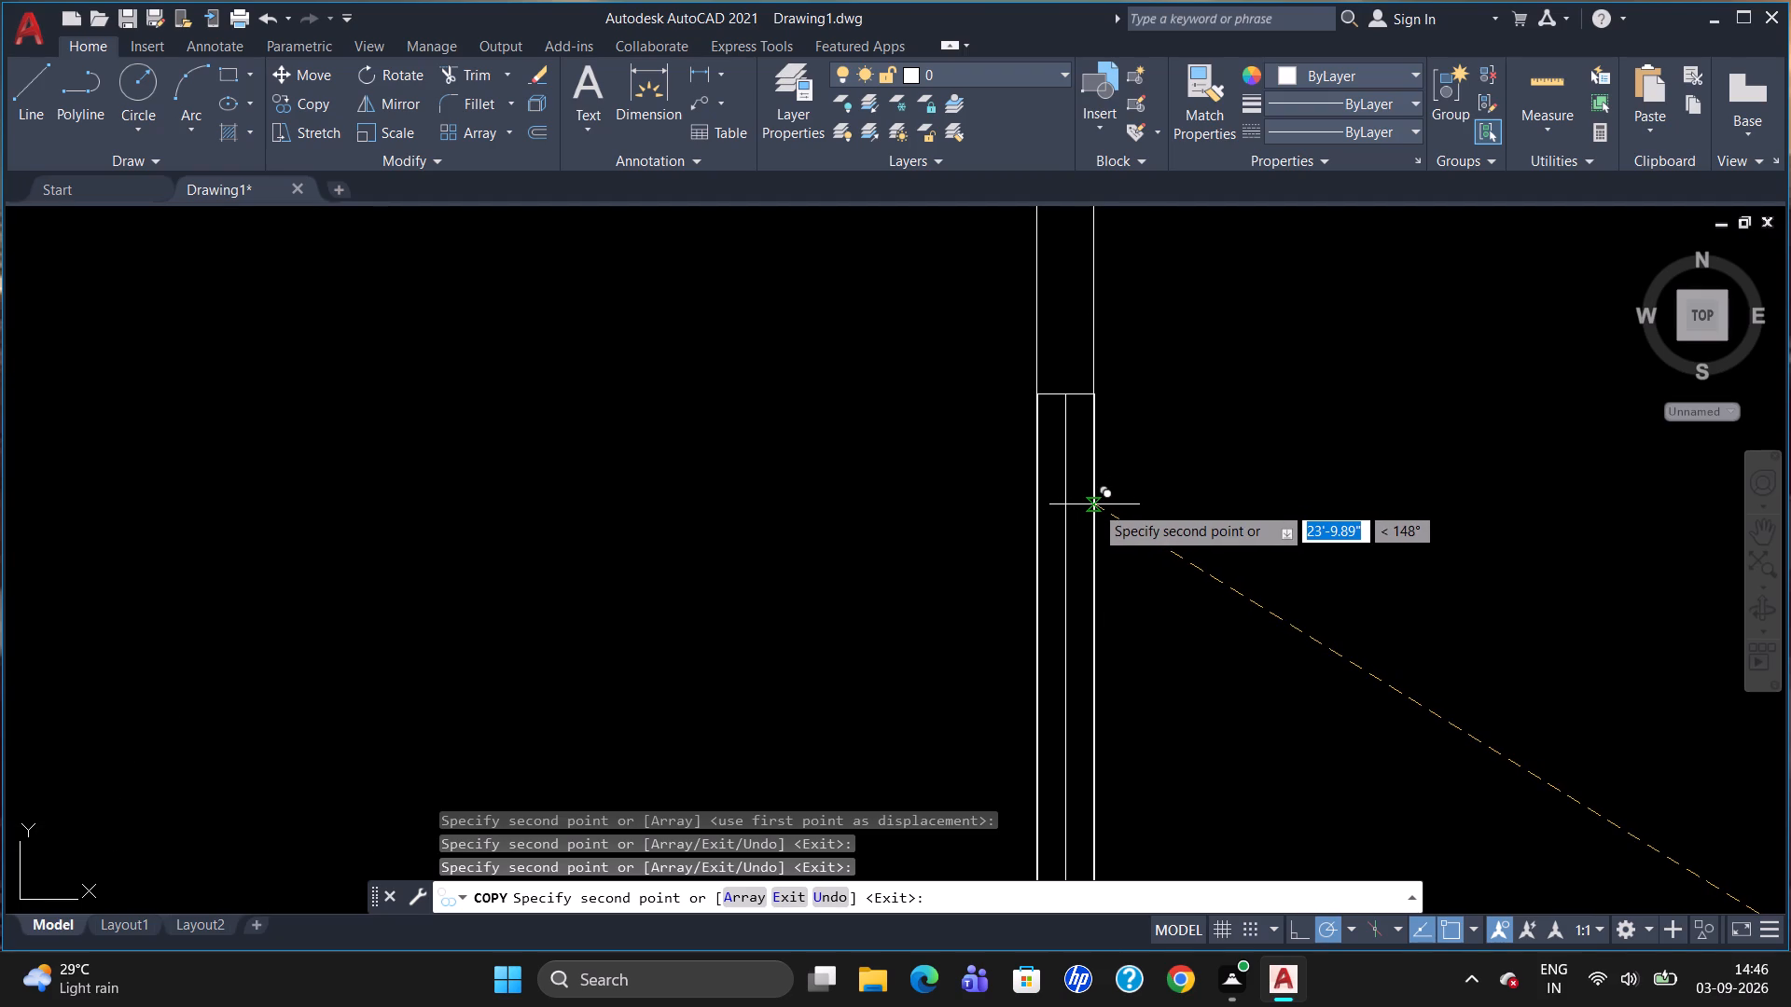
scroll(1094, 504, "up", 2)
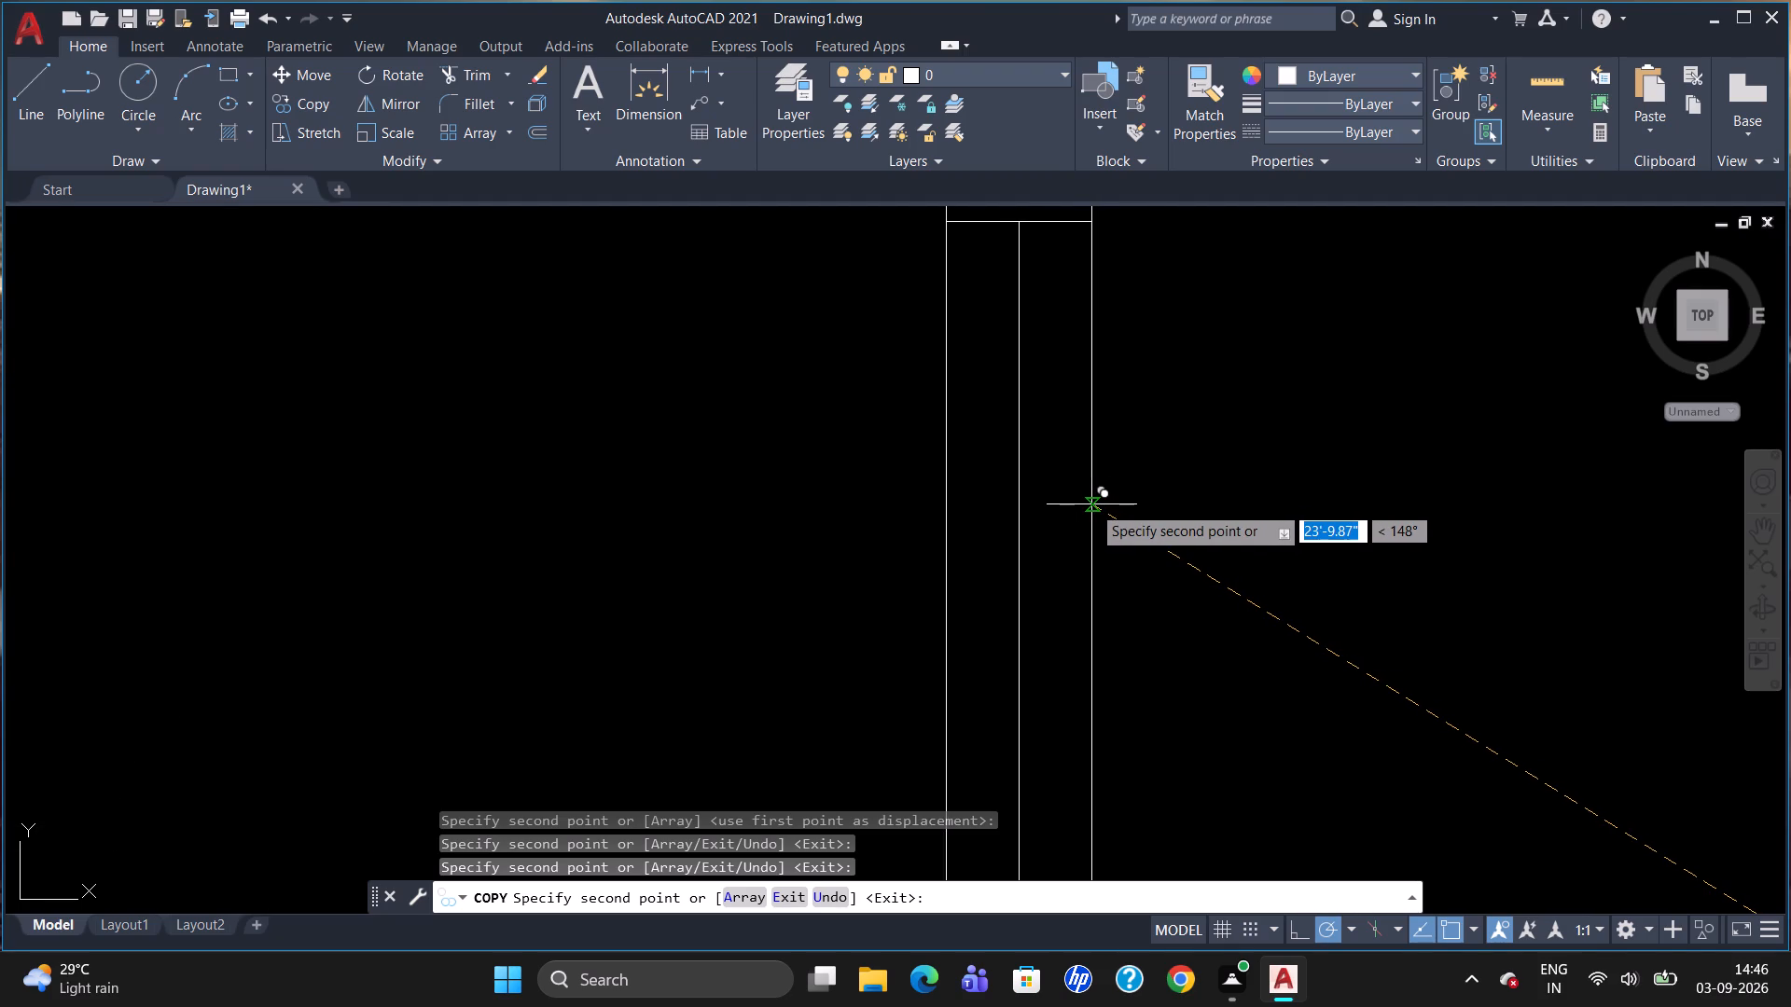
left_click(1091, 504)
scroll(1098, 546, "down", 3)
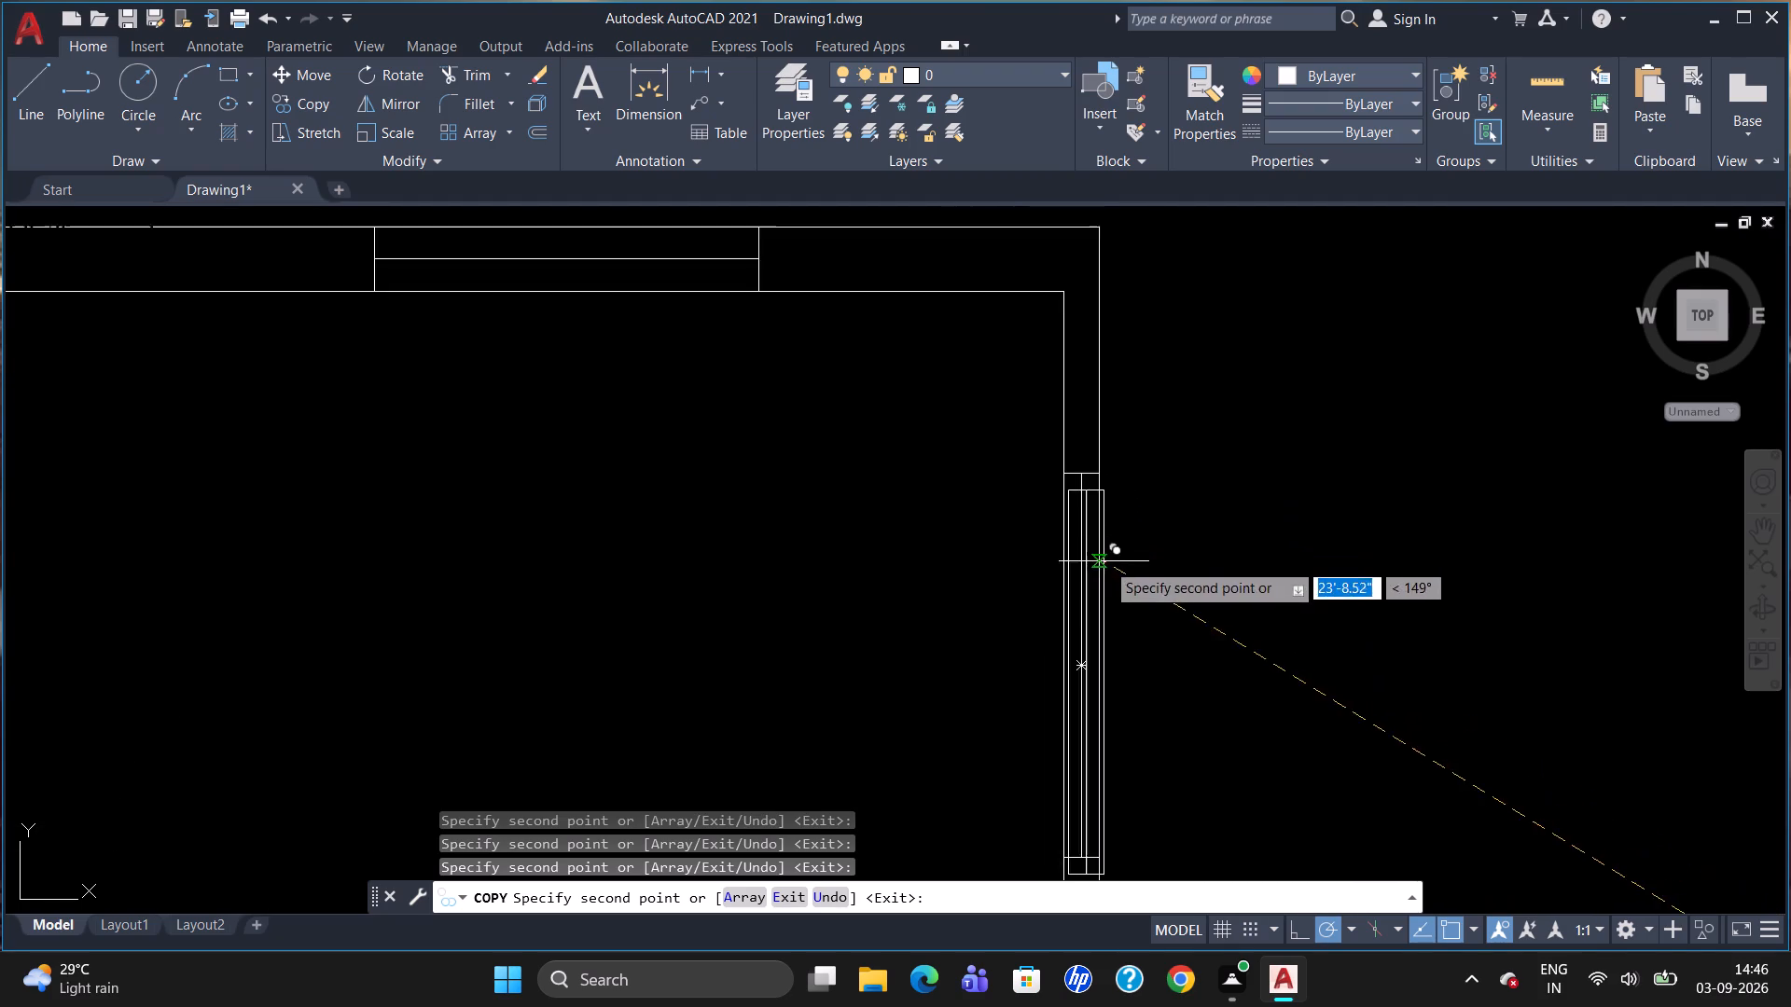
scroll(1105, 561, "down", 1)
key("Escape")
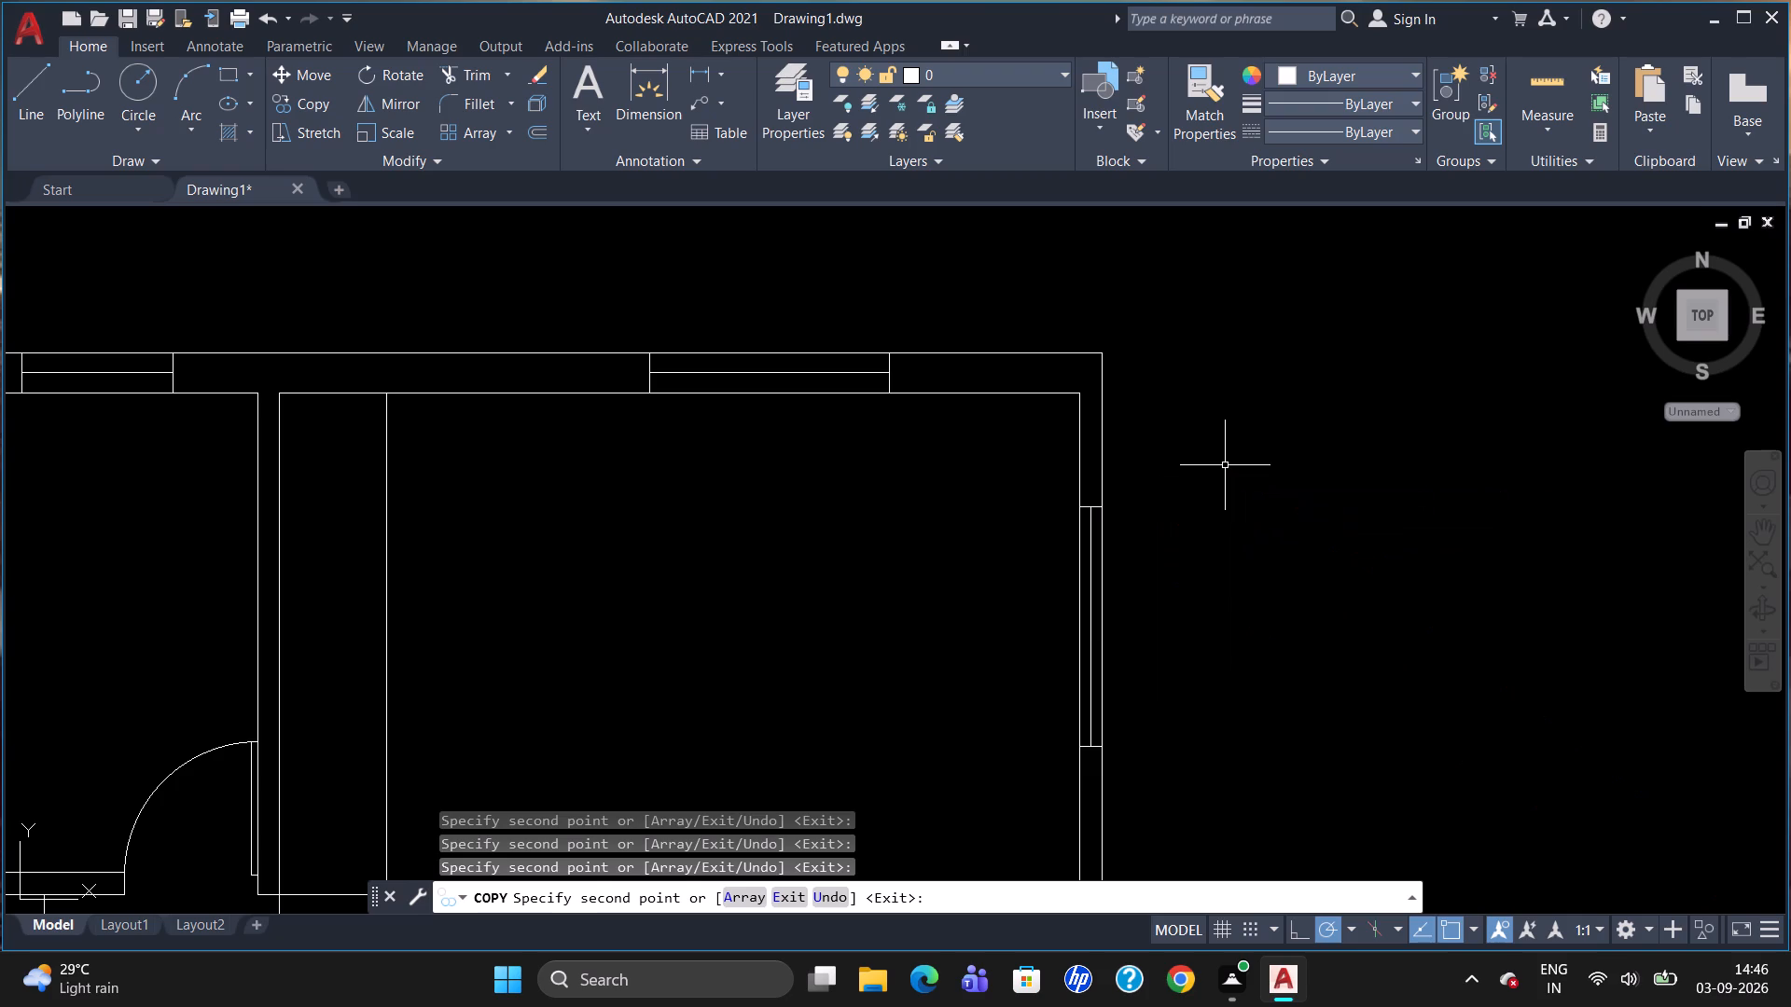
Delete the original 54" by 5" window symbol standing outside the plan's right wall.
scroll(1229, 442, "down", 4)
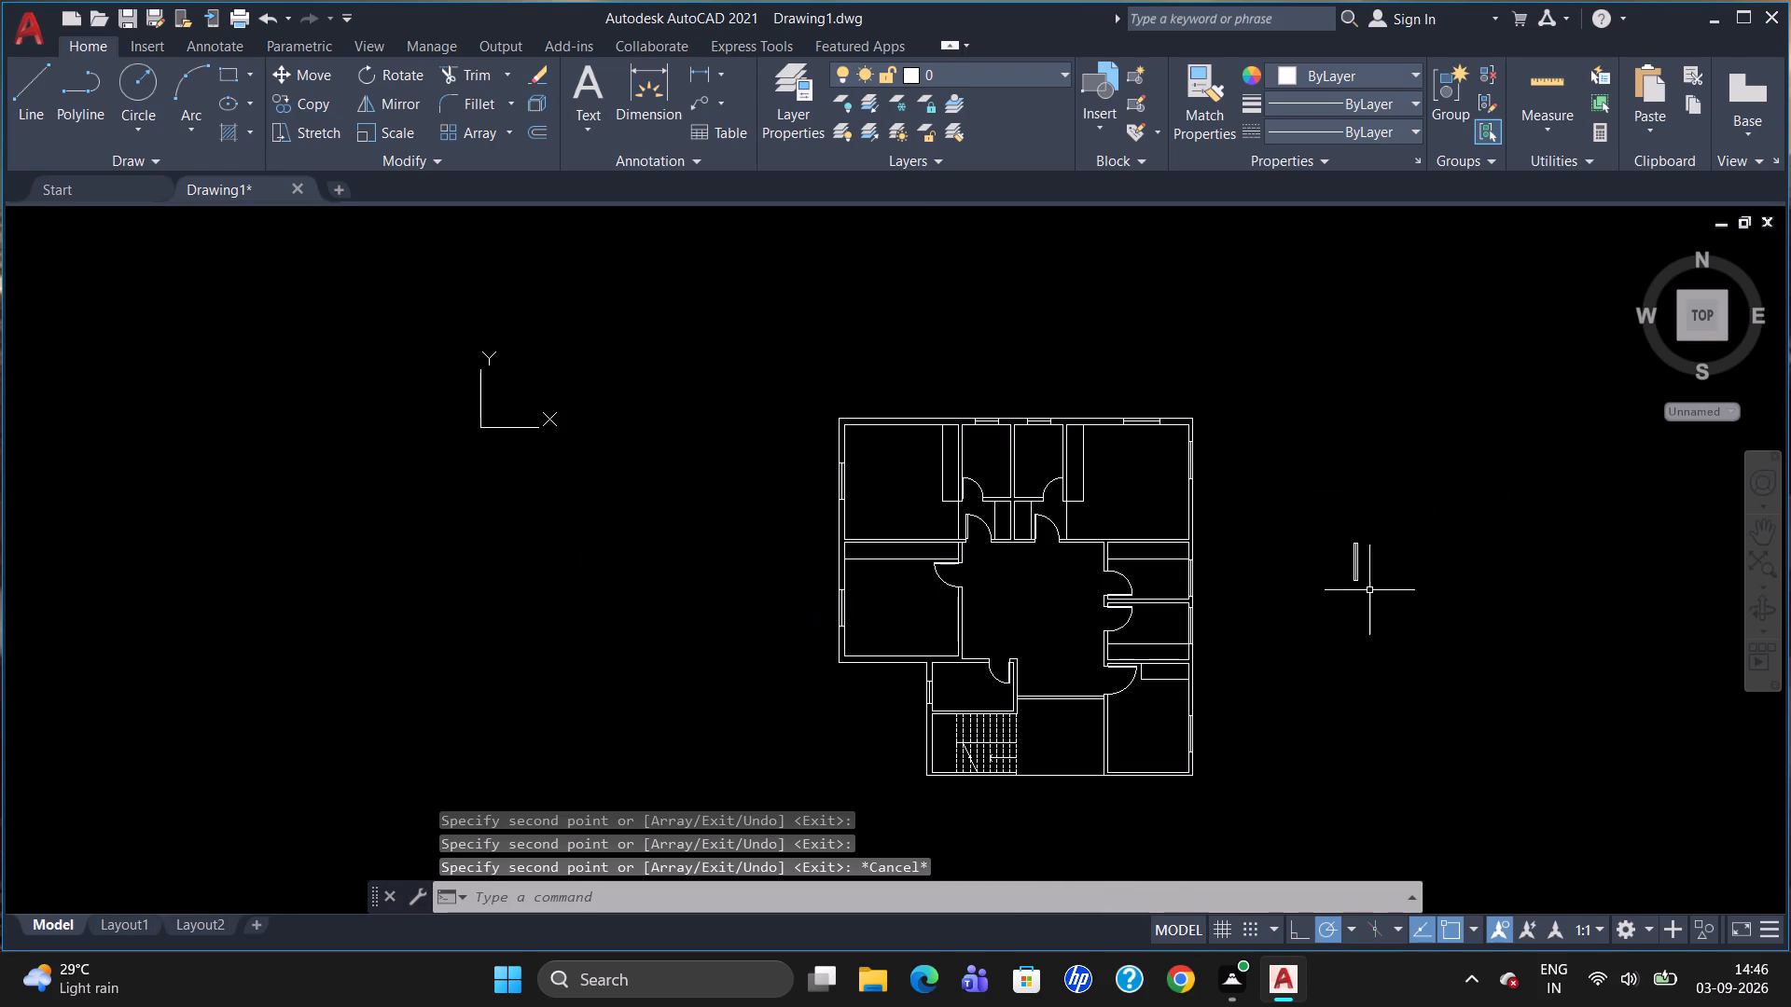
left_click(1354, 559)
key("Delete")
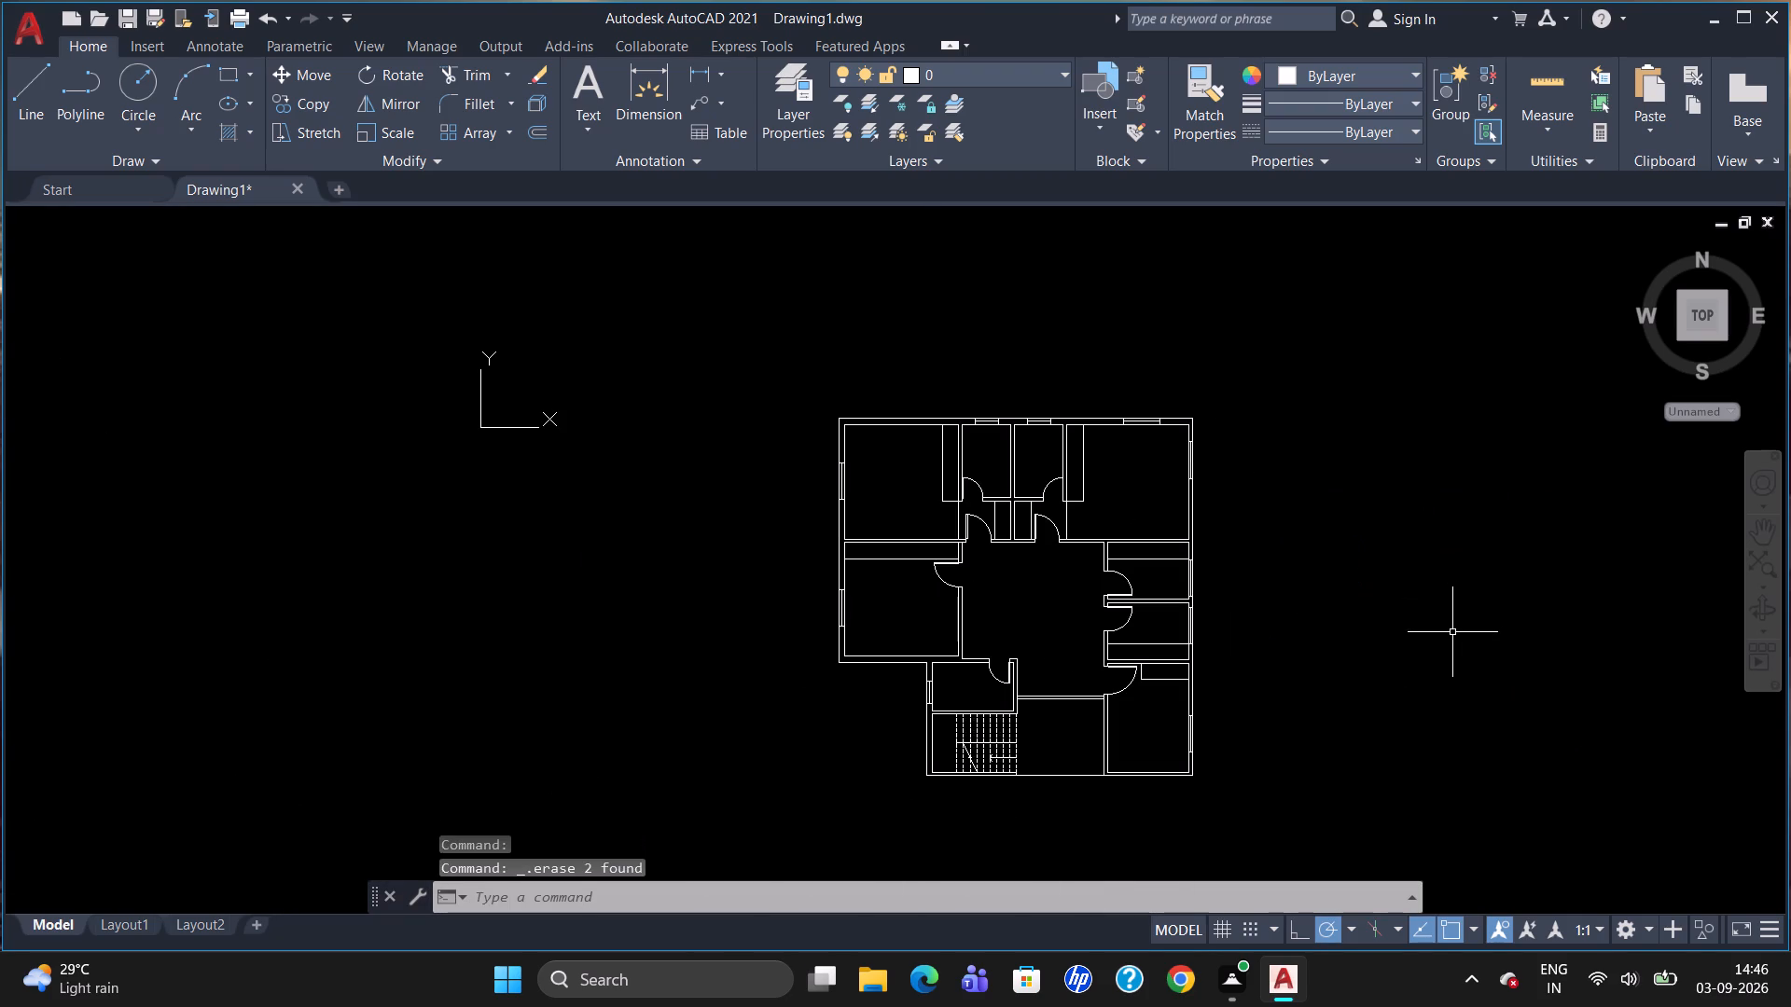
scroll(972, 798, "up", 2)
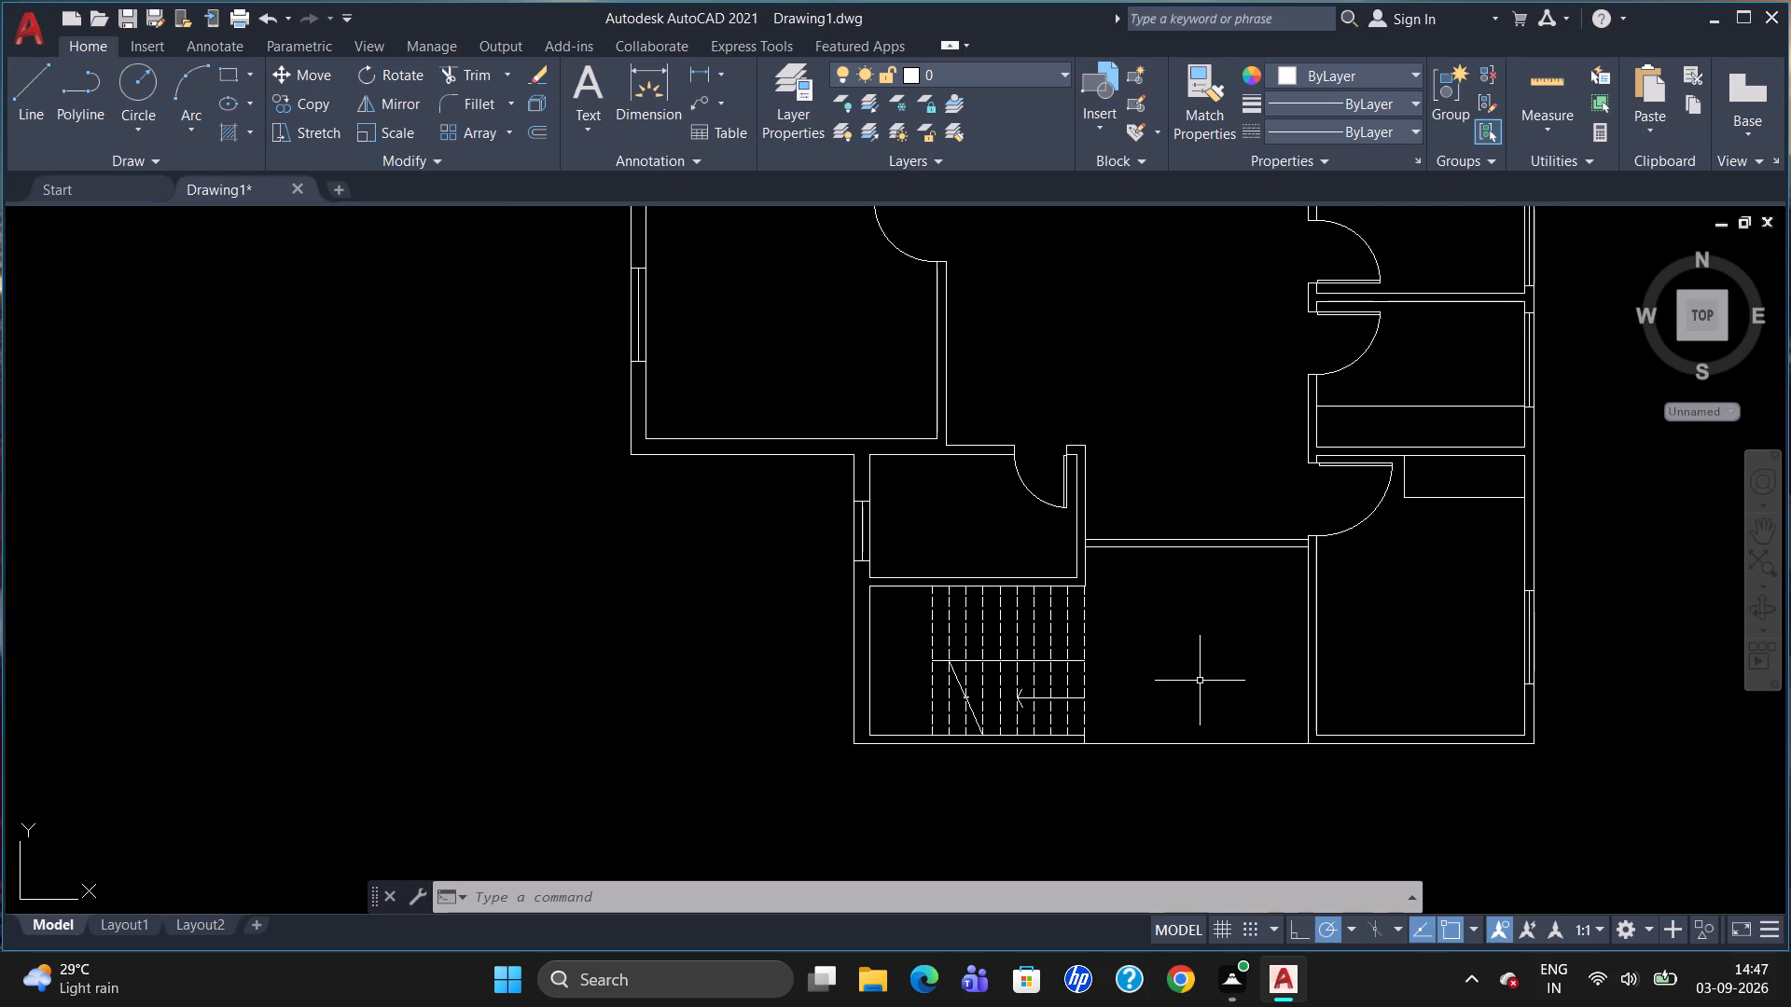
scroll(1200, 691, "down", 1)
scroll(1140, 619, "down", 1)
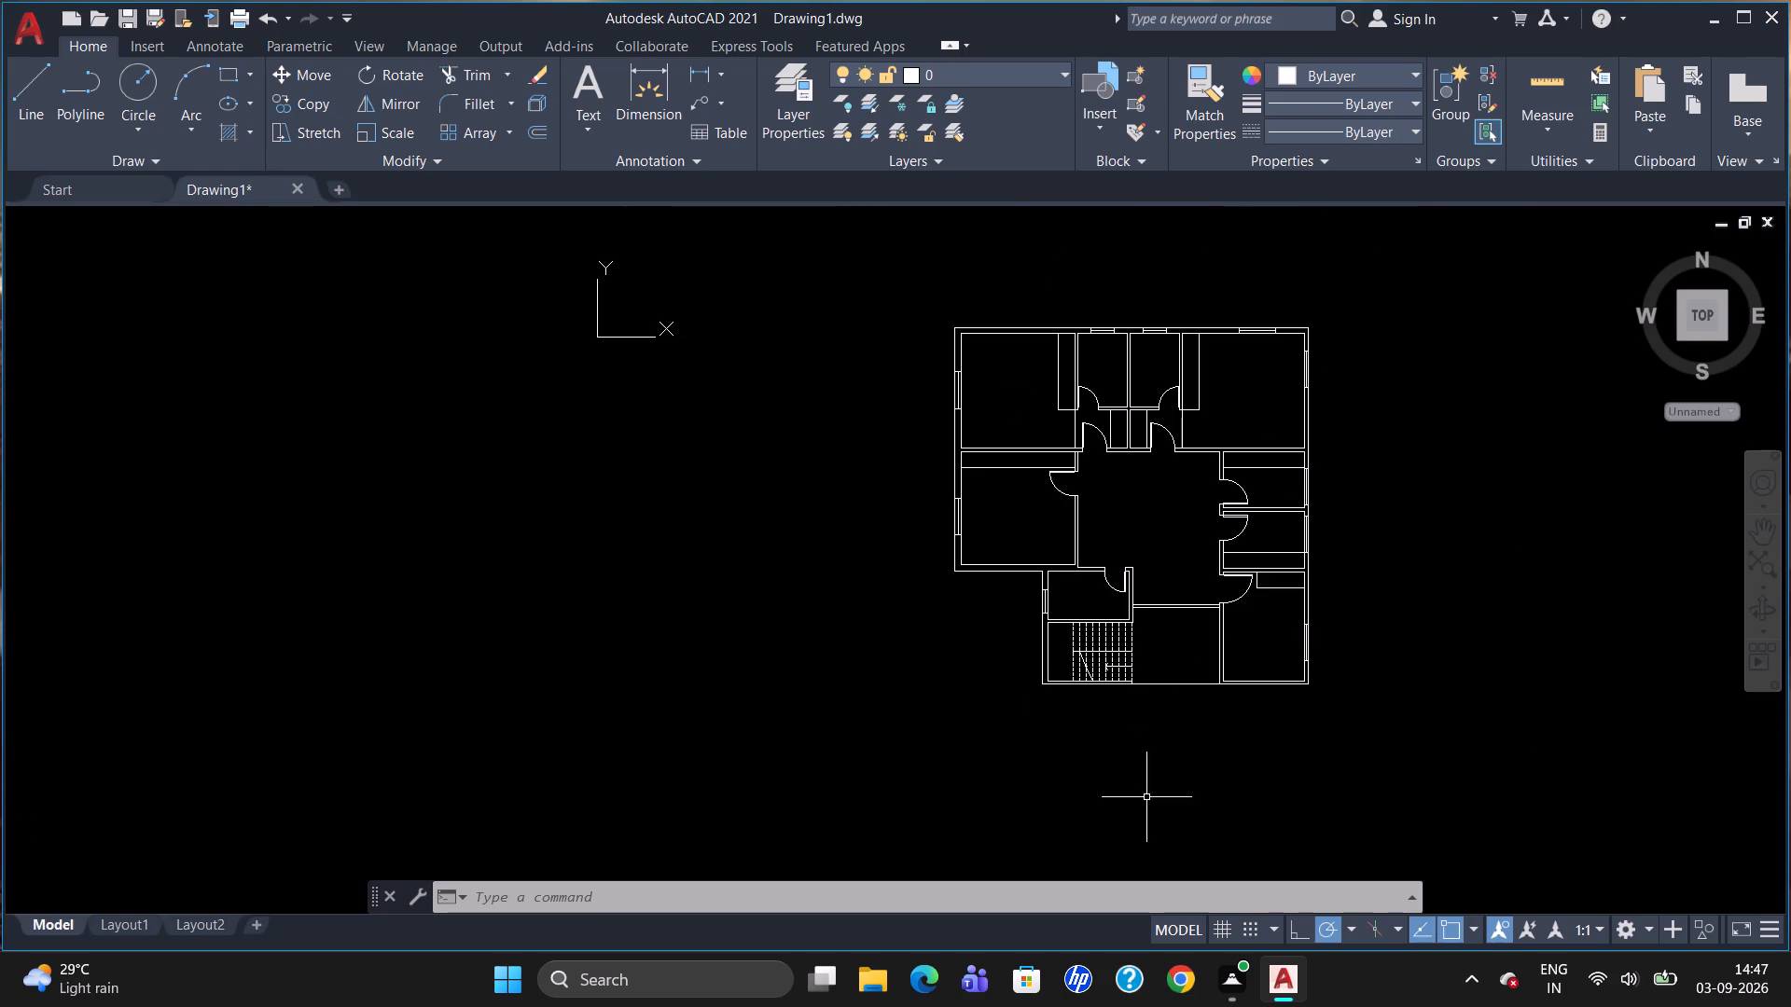
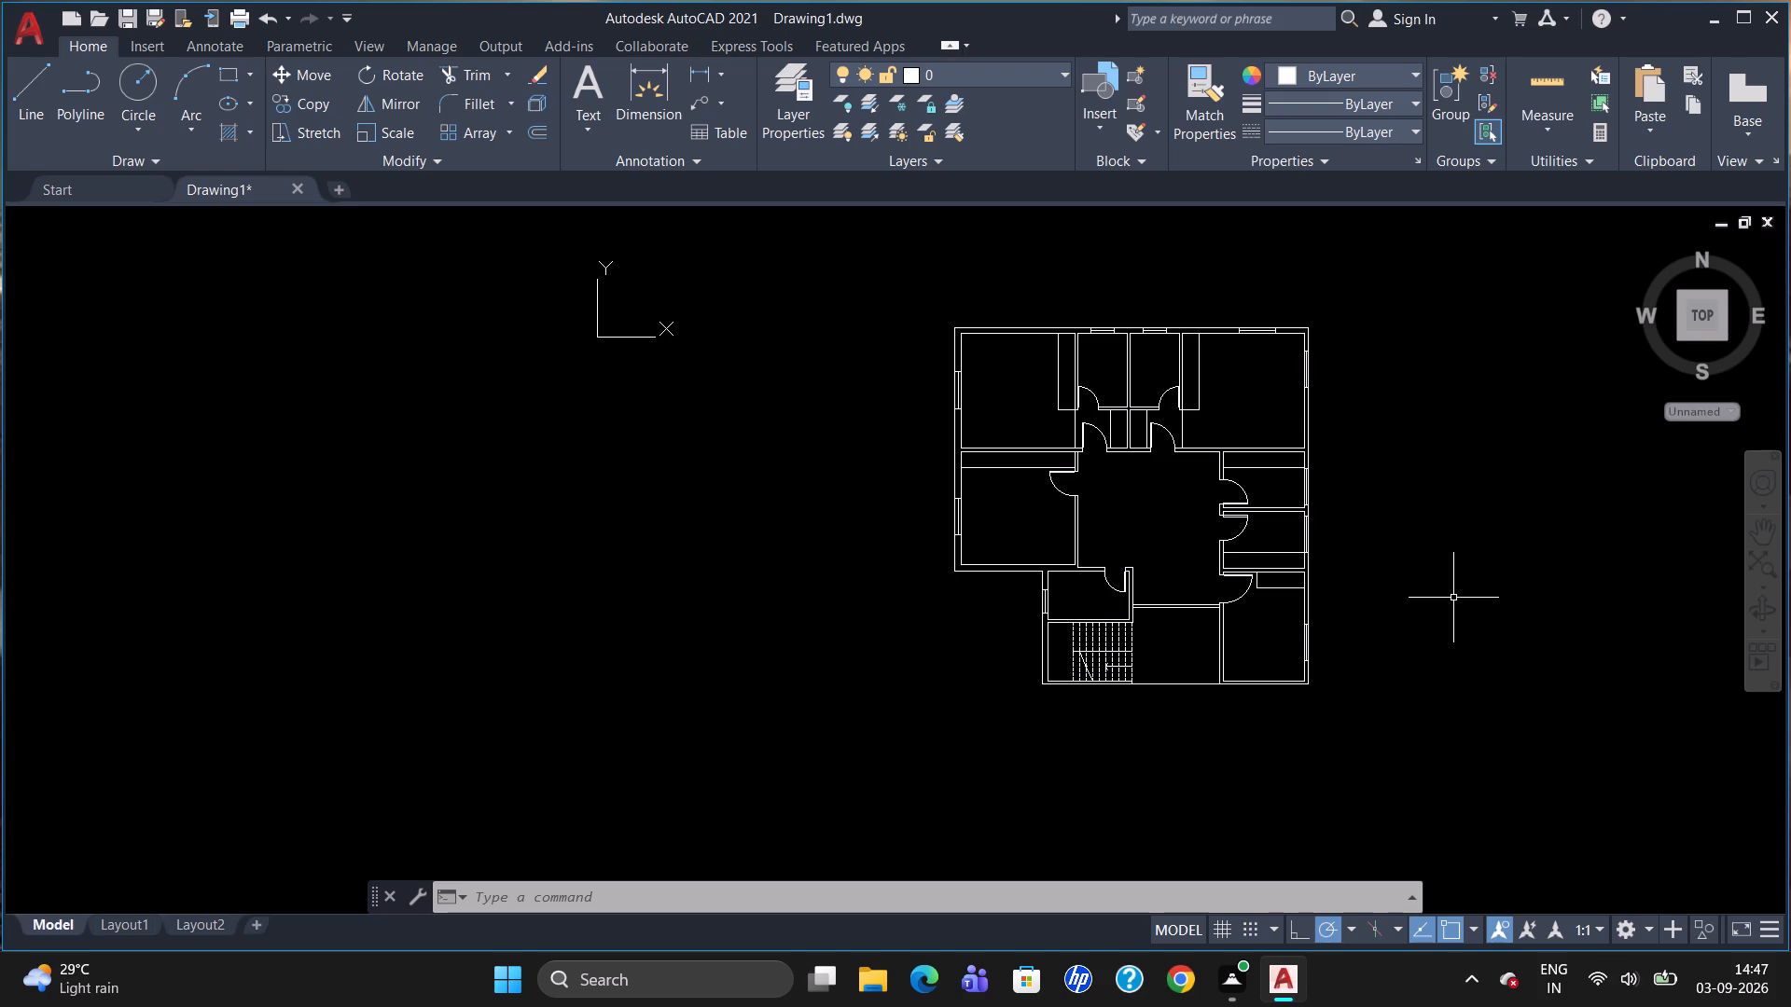
Copy the window symbol from the left outer wall of the room below the top-left room into the empty space left of the plan.
scroll(1070, 423, "up", 1)
scroll(1026, 471, "down", 1)
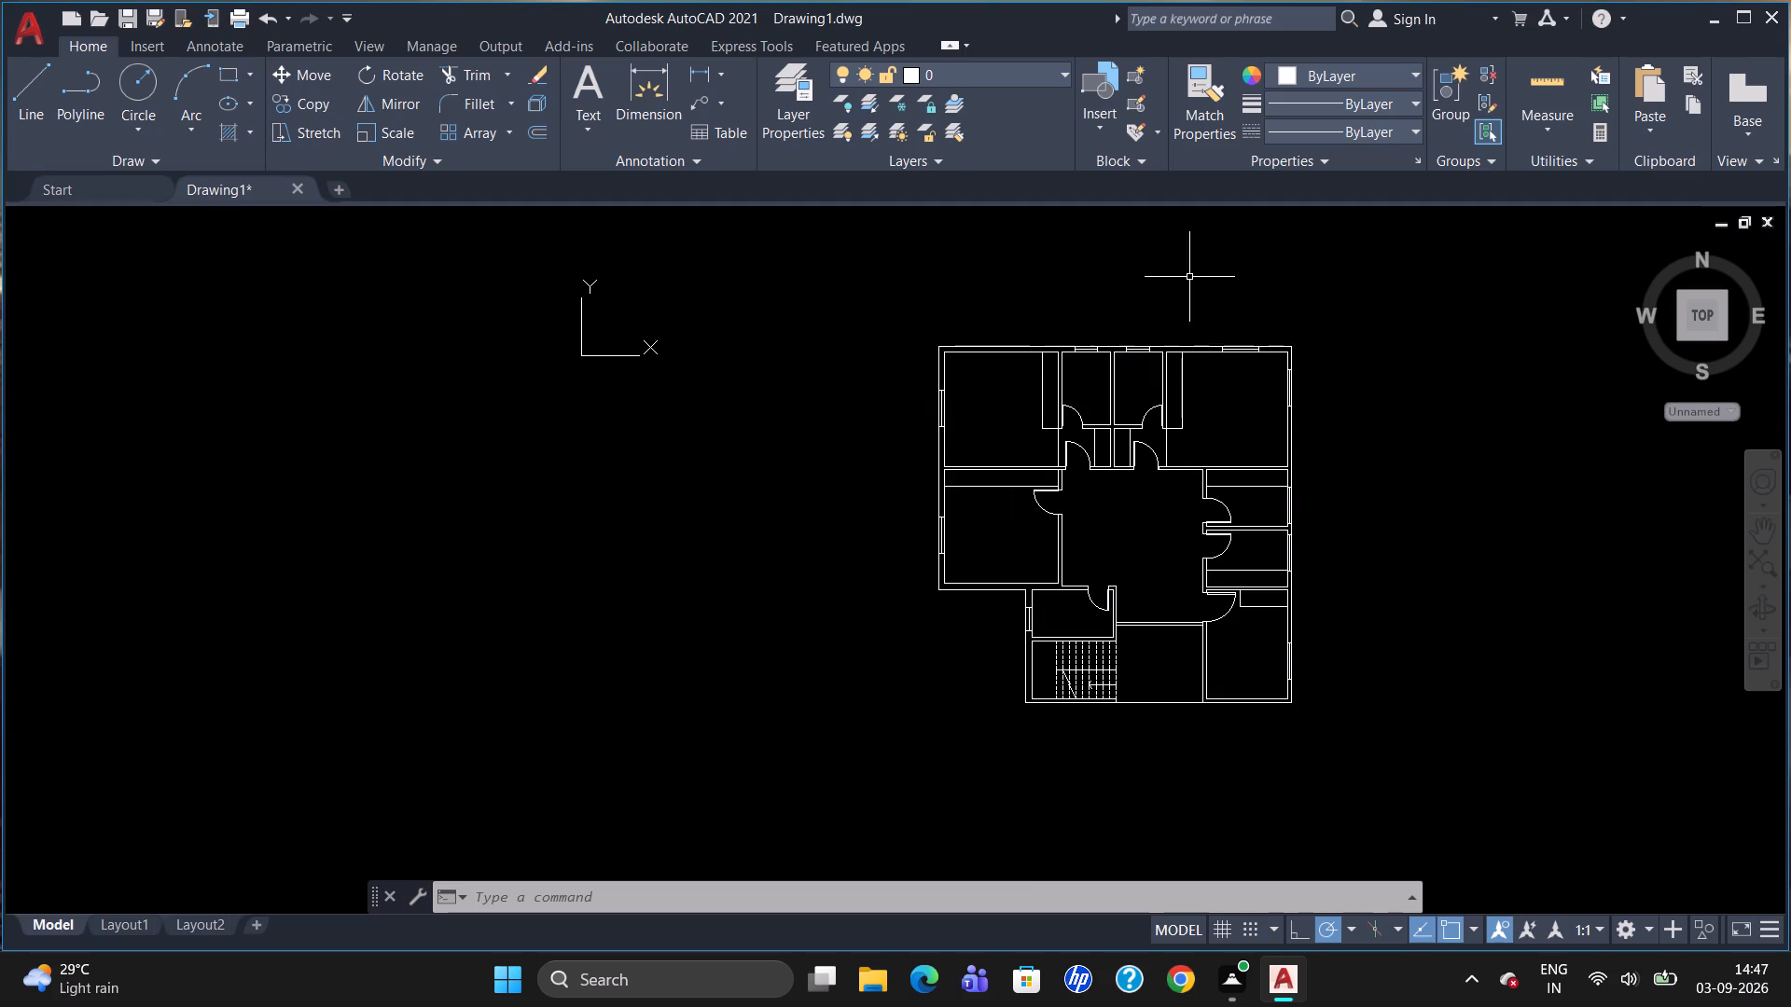
scroll(1189, 277, "up", 1)
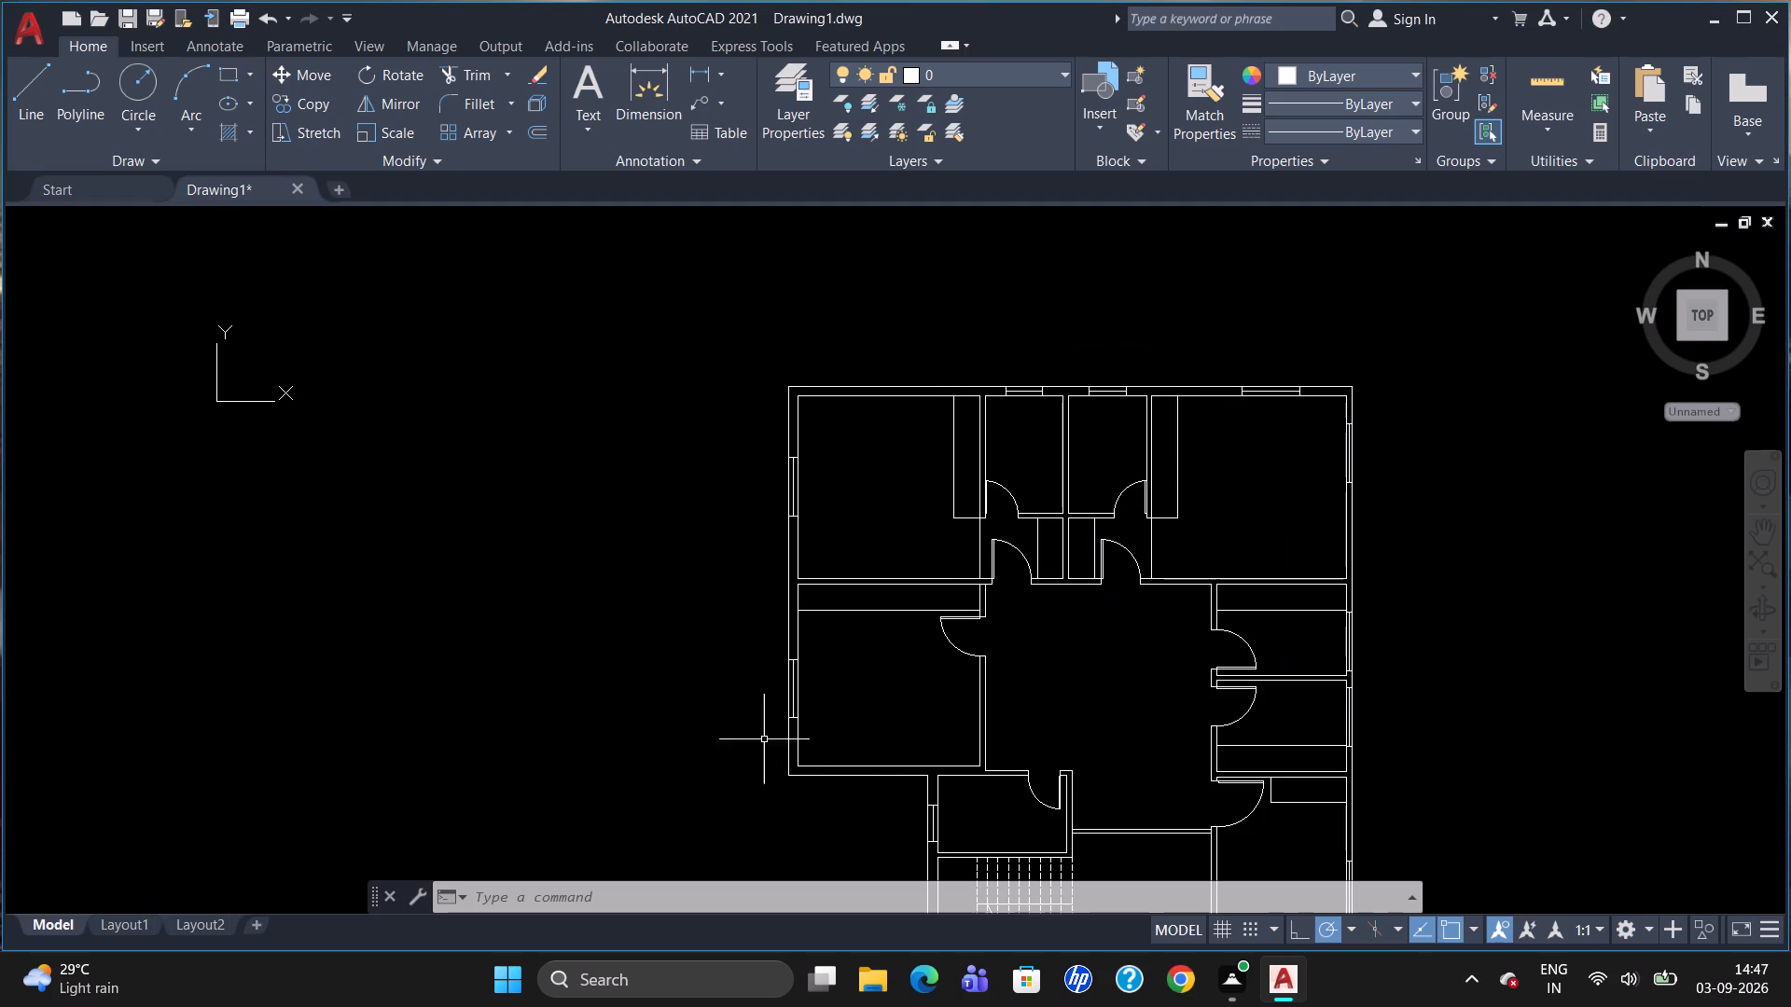
left_click(787, 685)
type("CO")
key("Return")
left_click(802, 696)
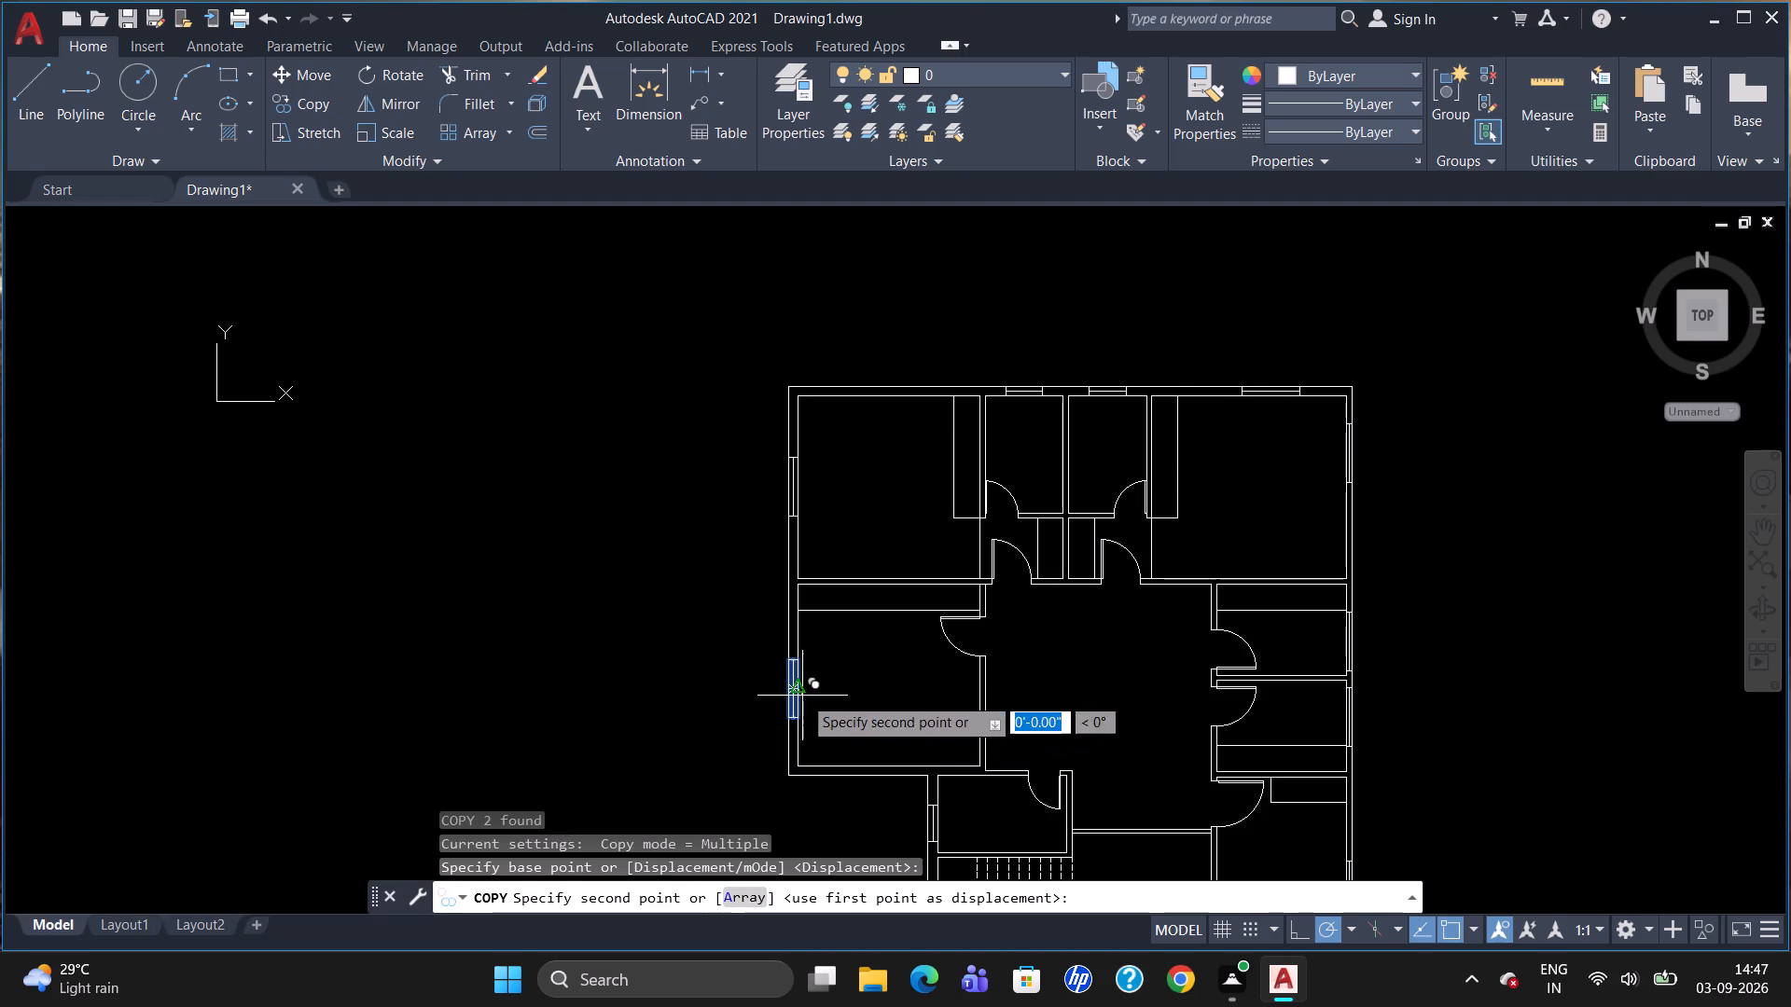
left_click(577, 556)
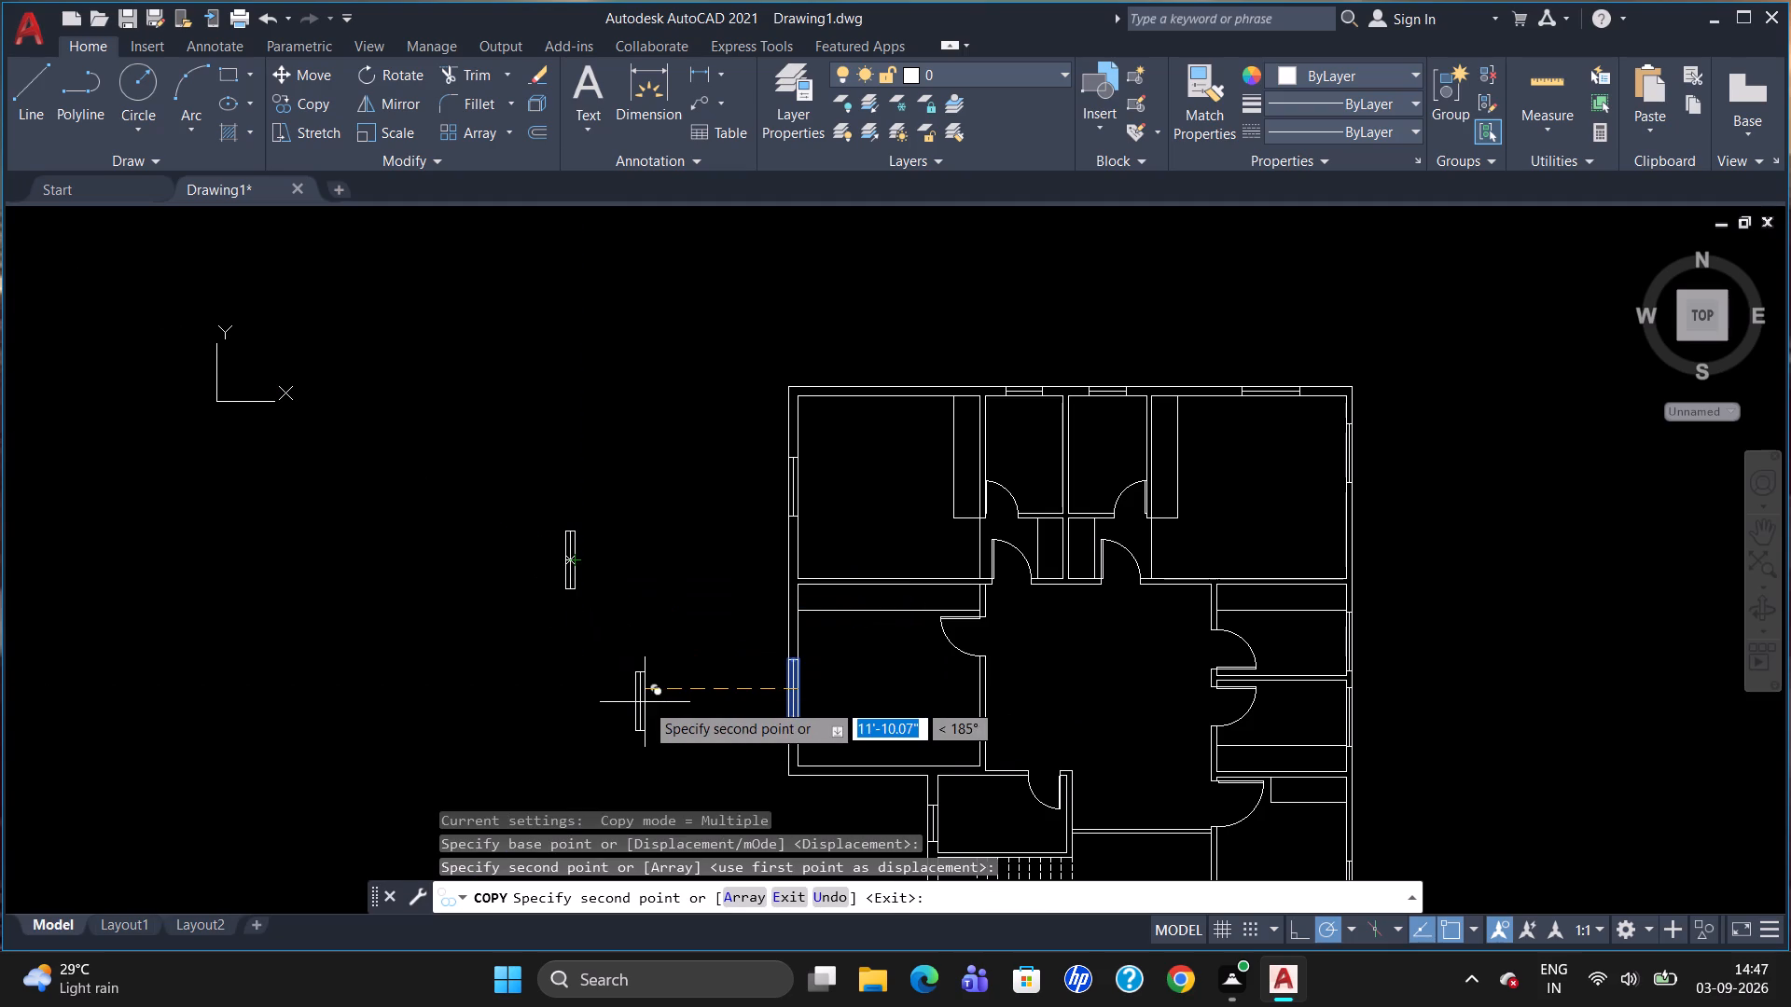
key("Escape")
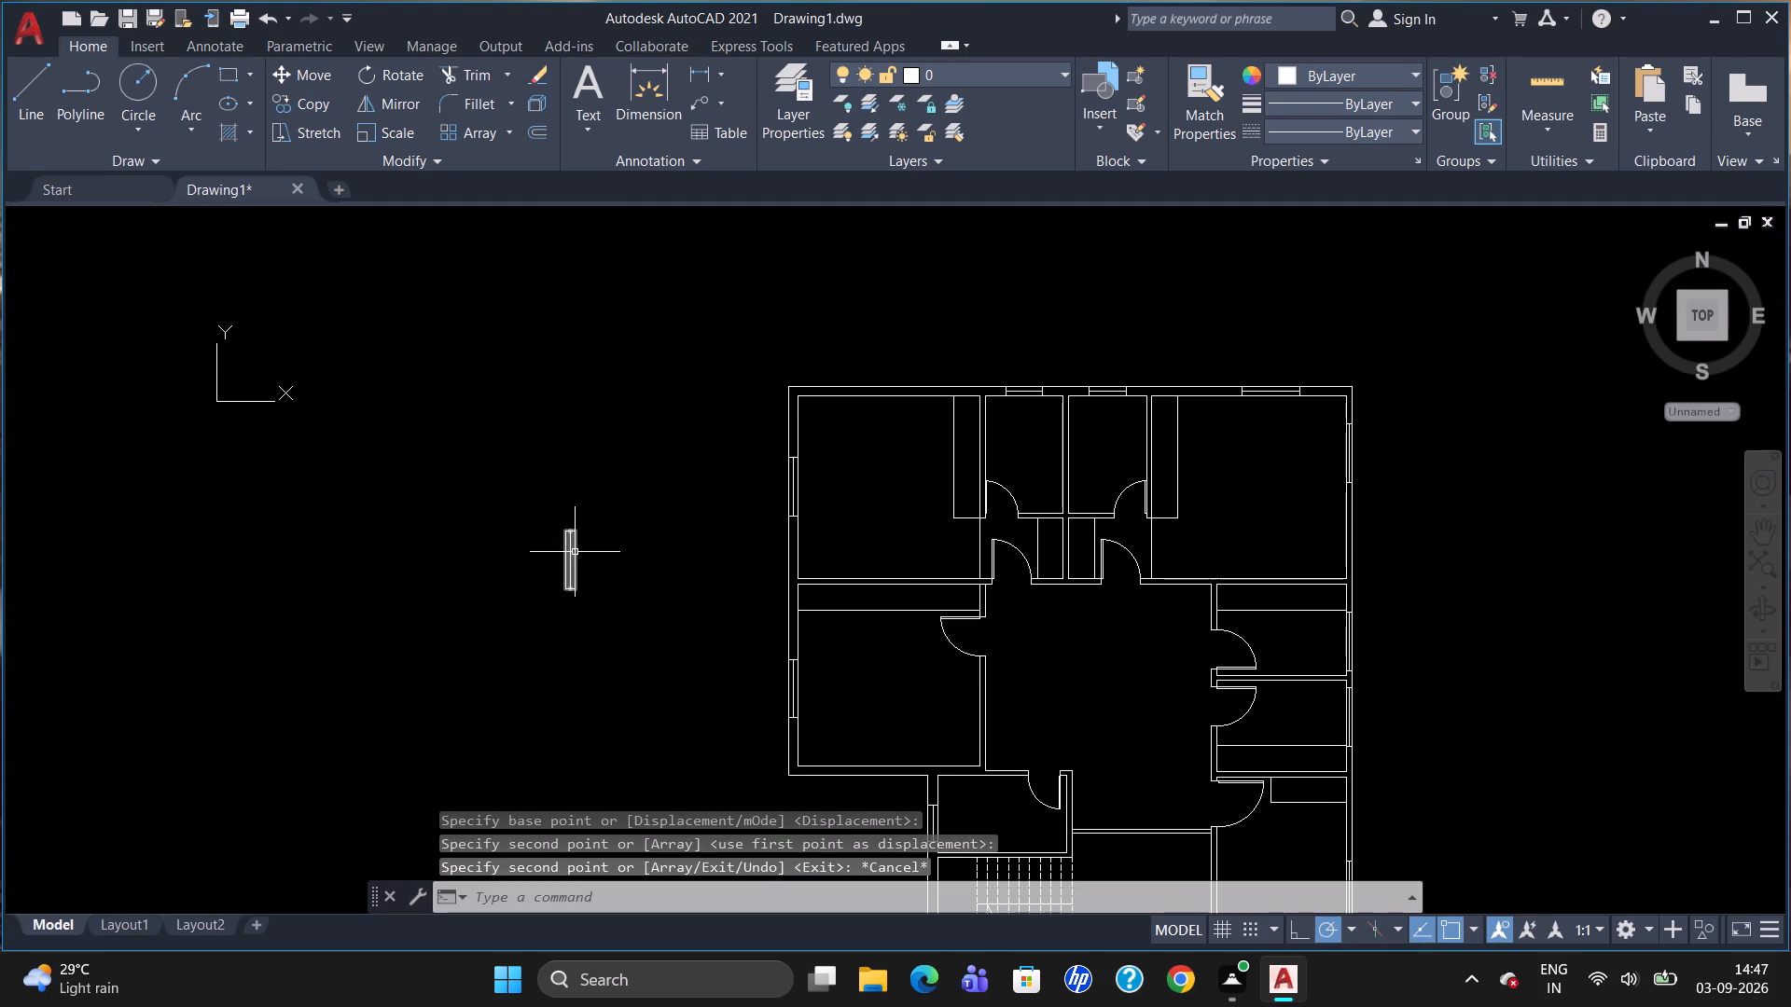
Rotate the copied window symbol 270° about its upper end so that it lies horizontally.
left_click(574, 553)
type("RO")
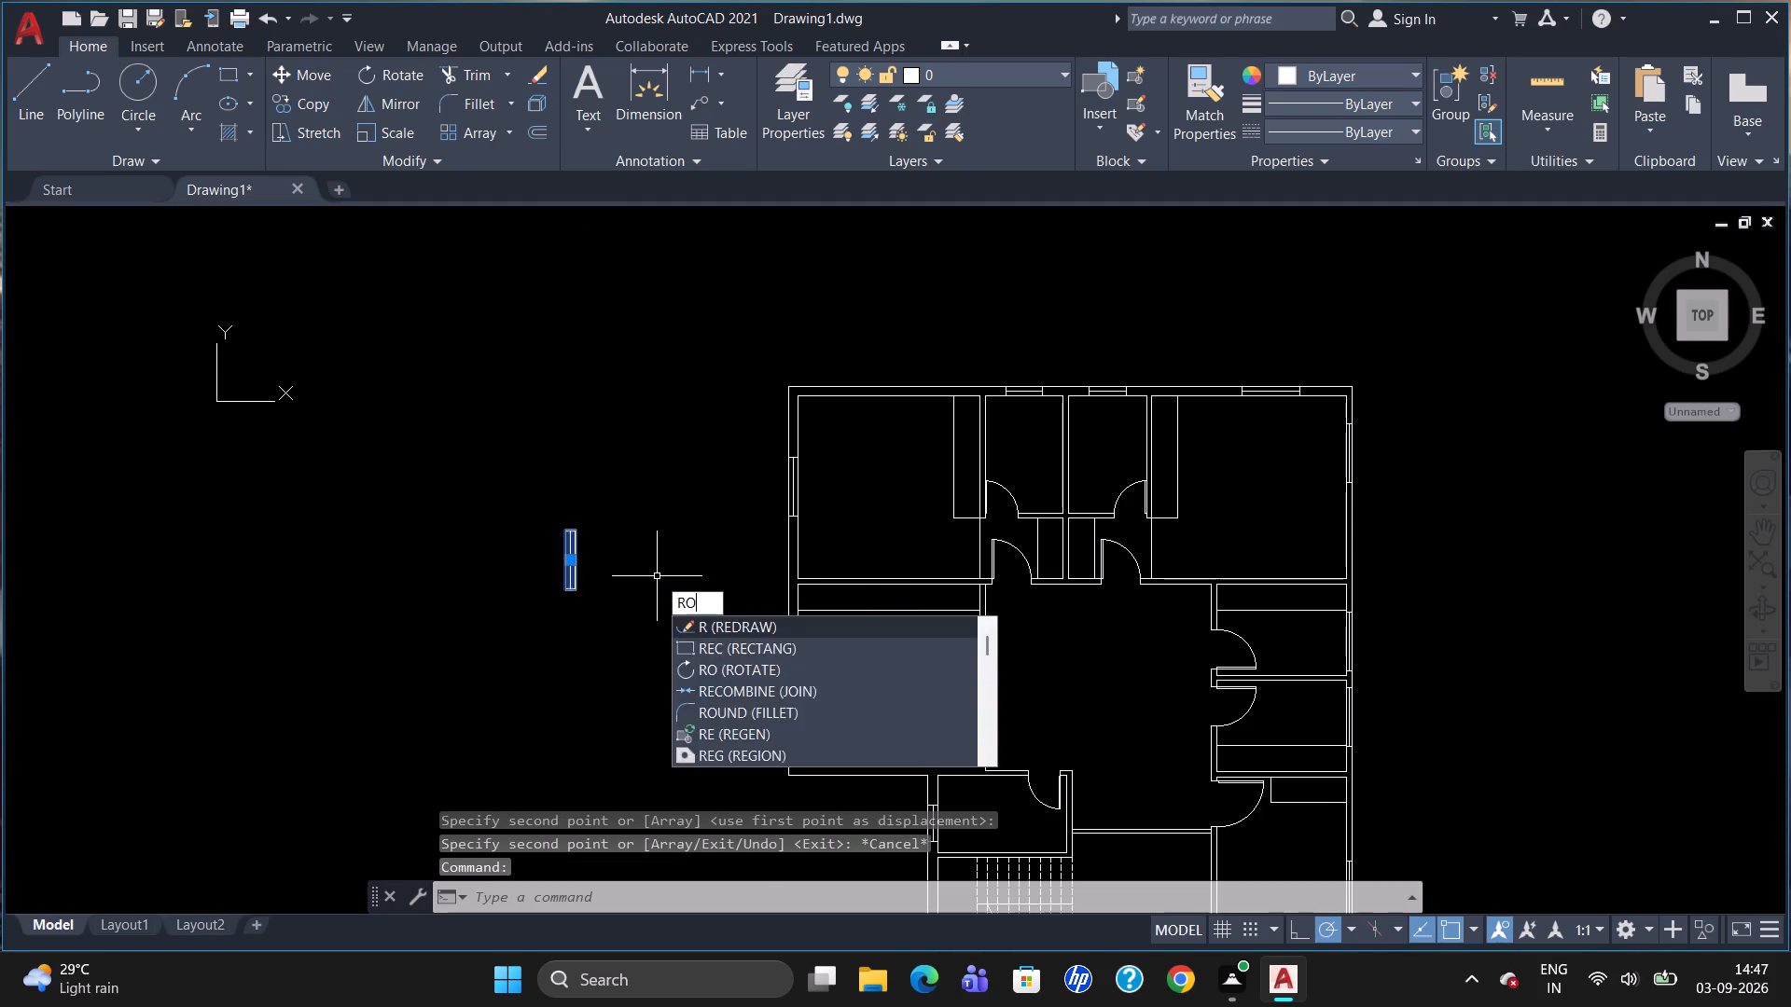
key("Return")
left_click(575, 536)
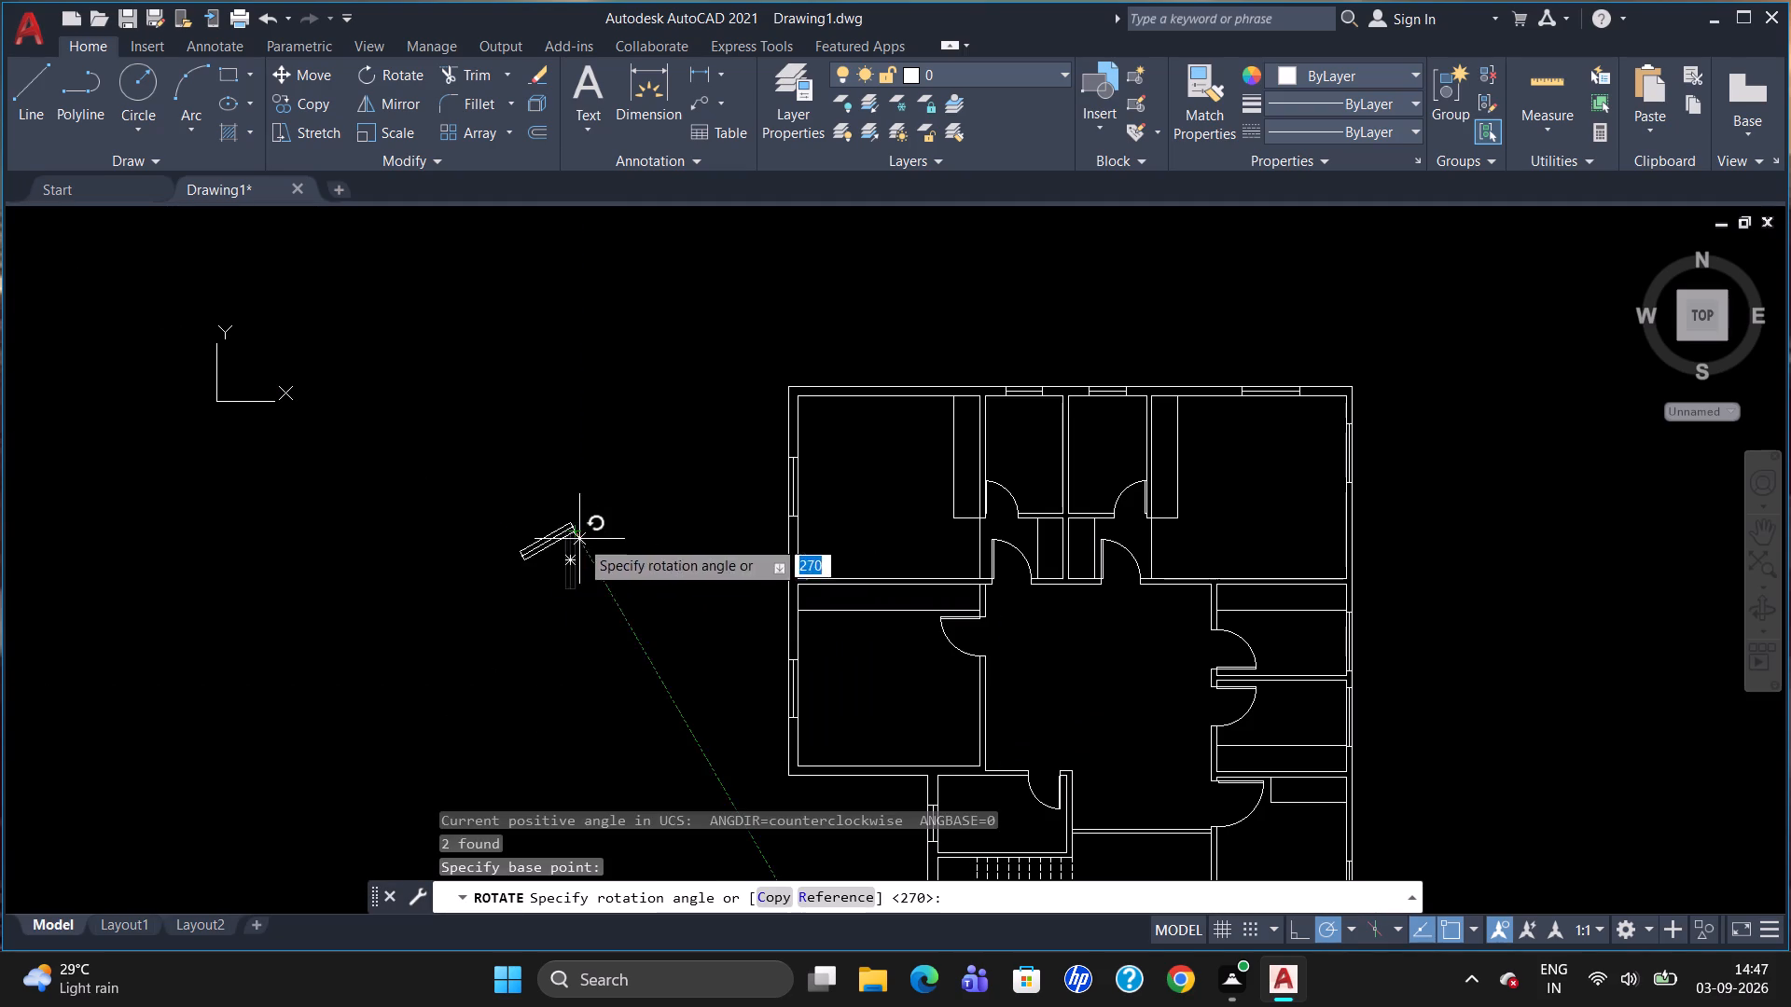
left_click(575, 638)
Move the horizontal window symbol into the top outer wall of the top-left room, fitted between the wall lines.
left_click(549, 525)
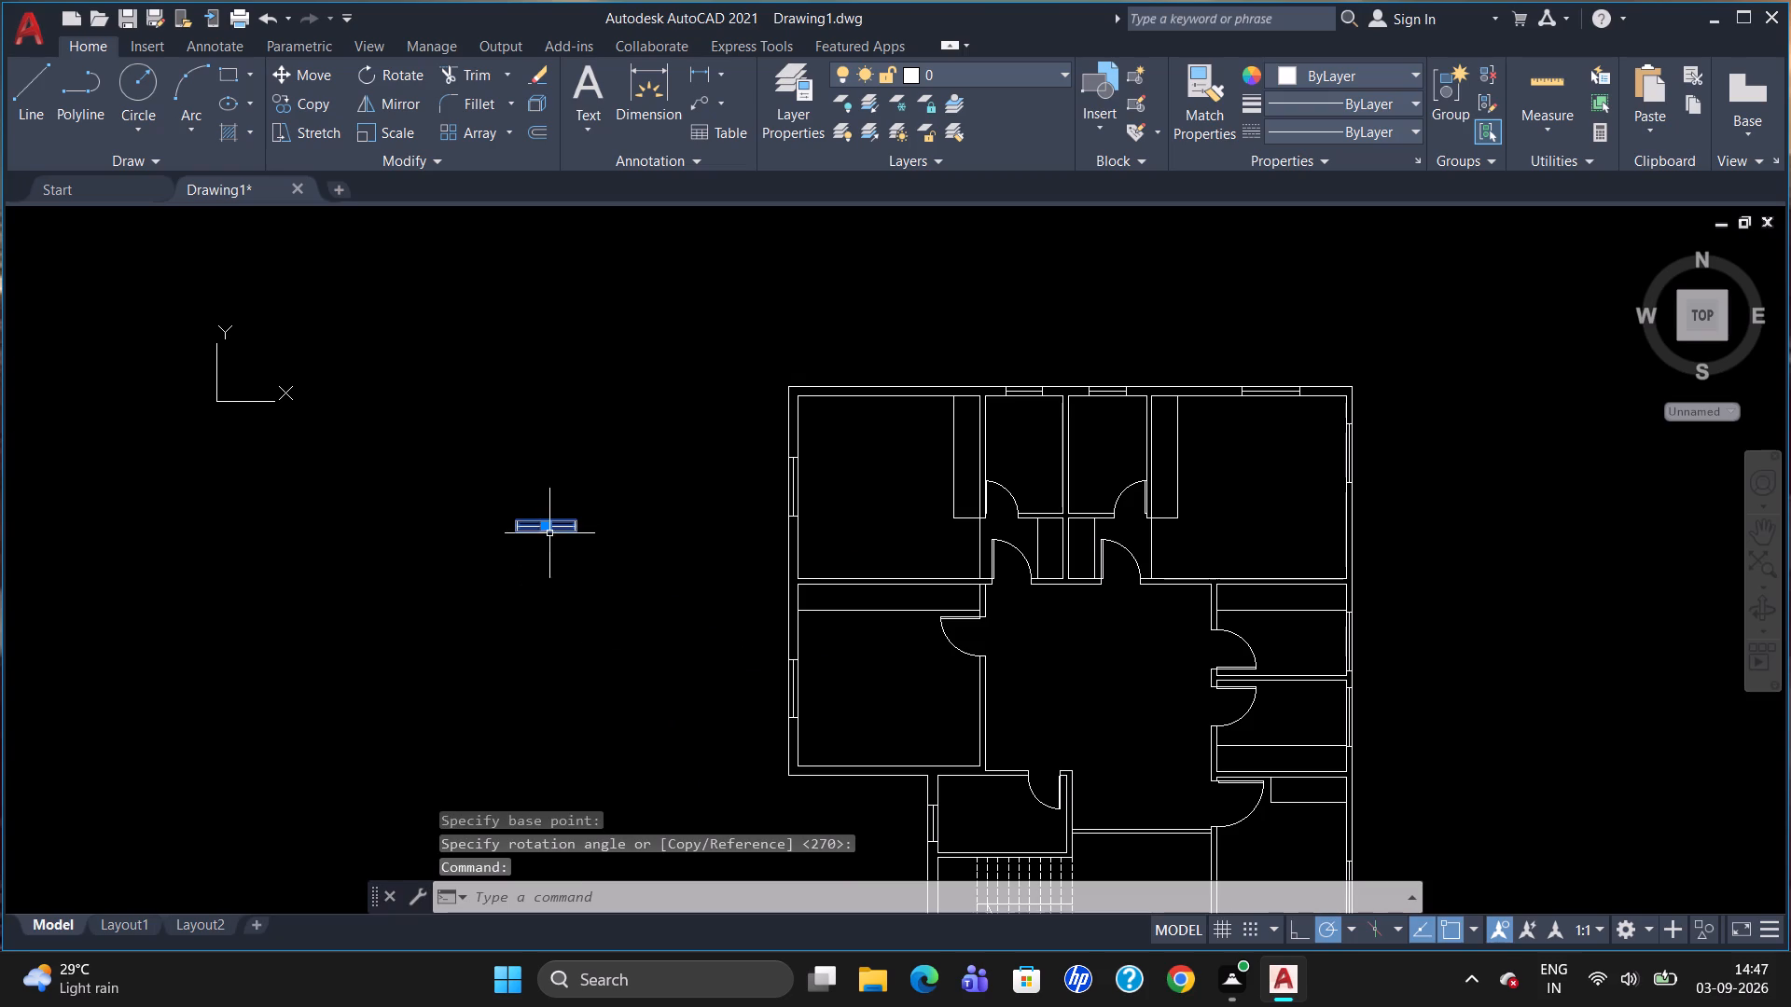
key("m")
key("Return")
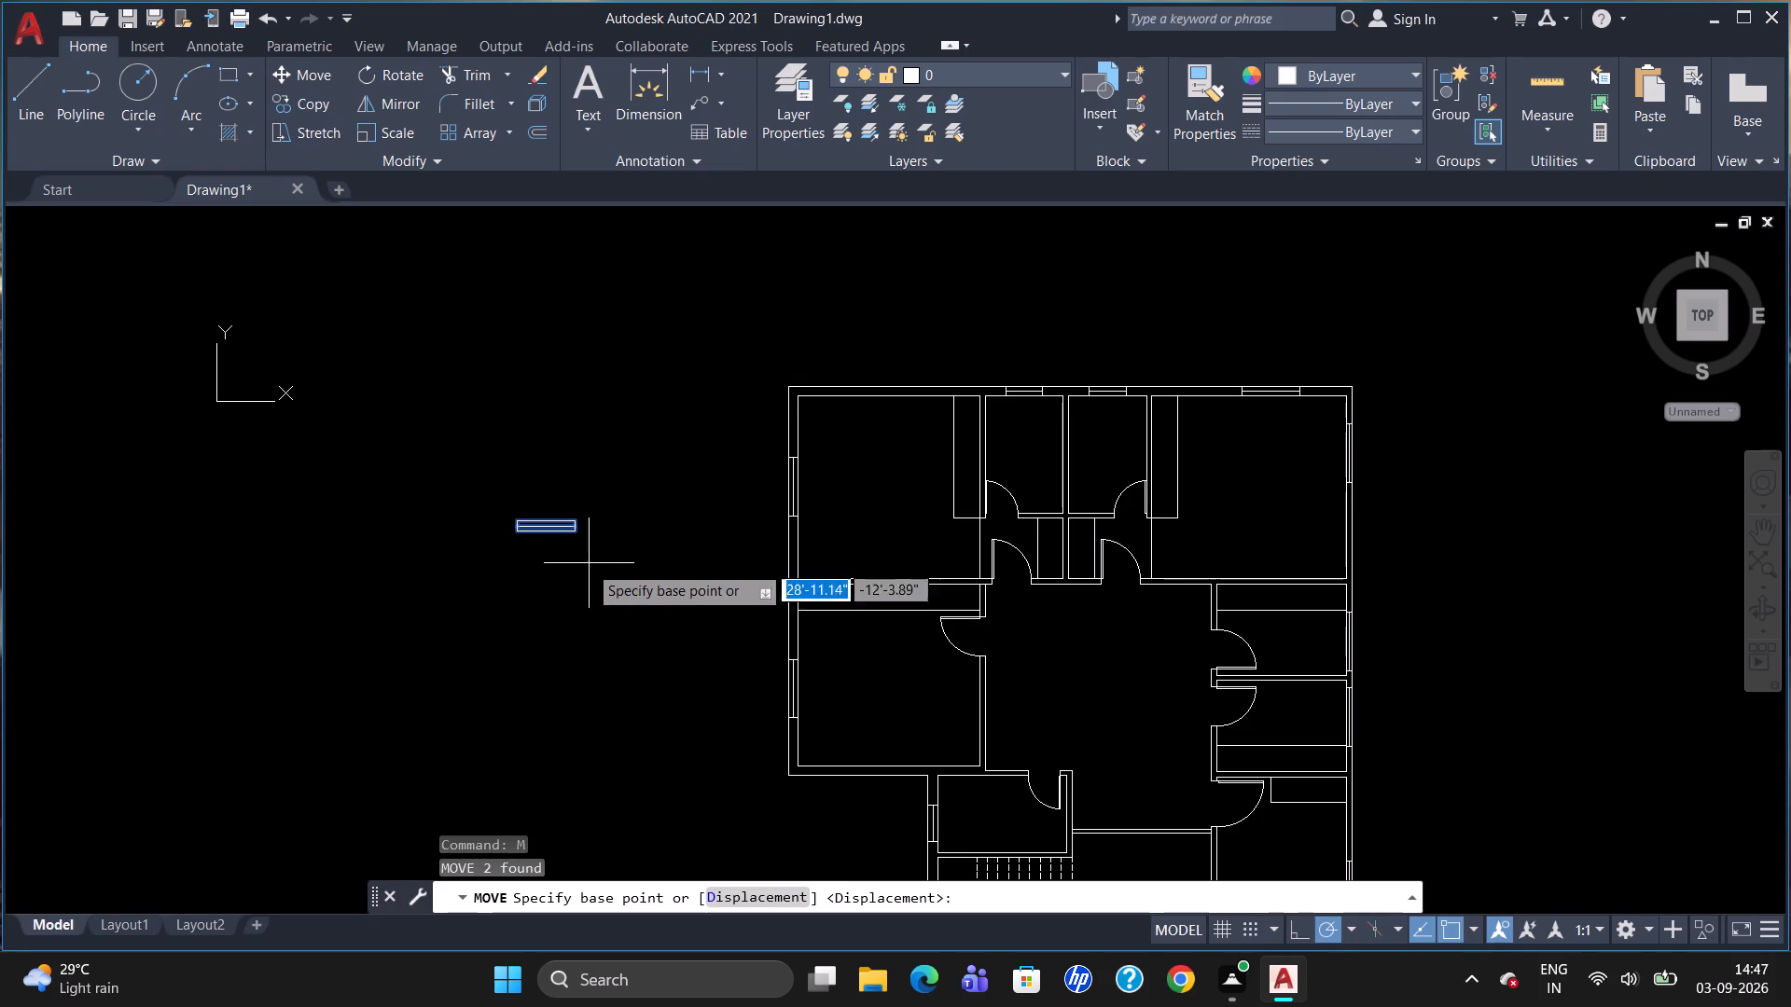
left_click(552, 521)
scroll(875, 376, "up", 3)
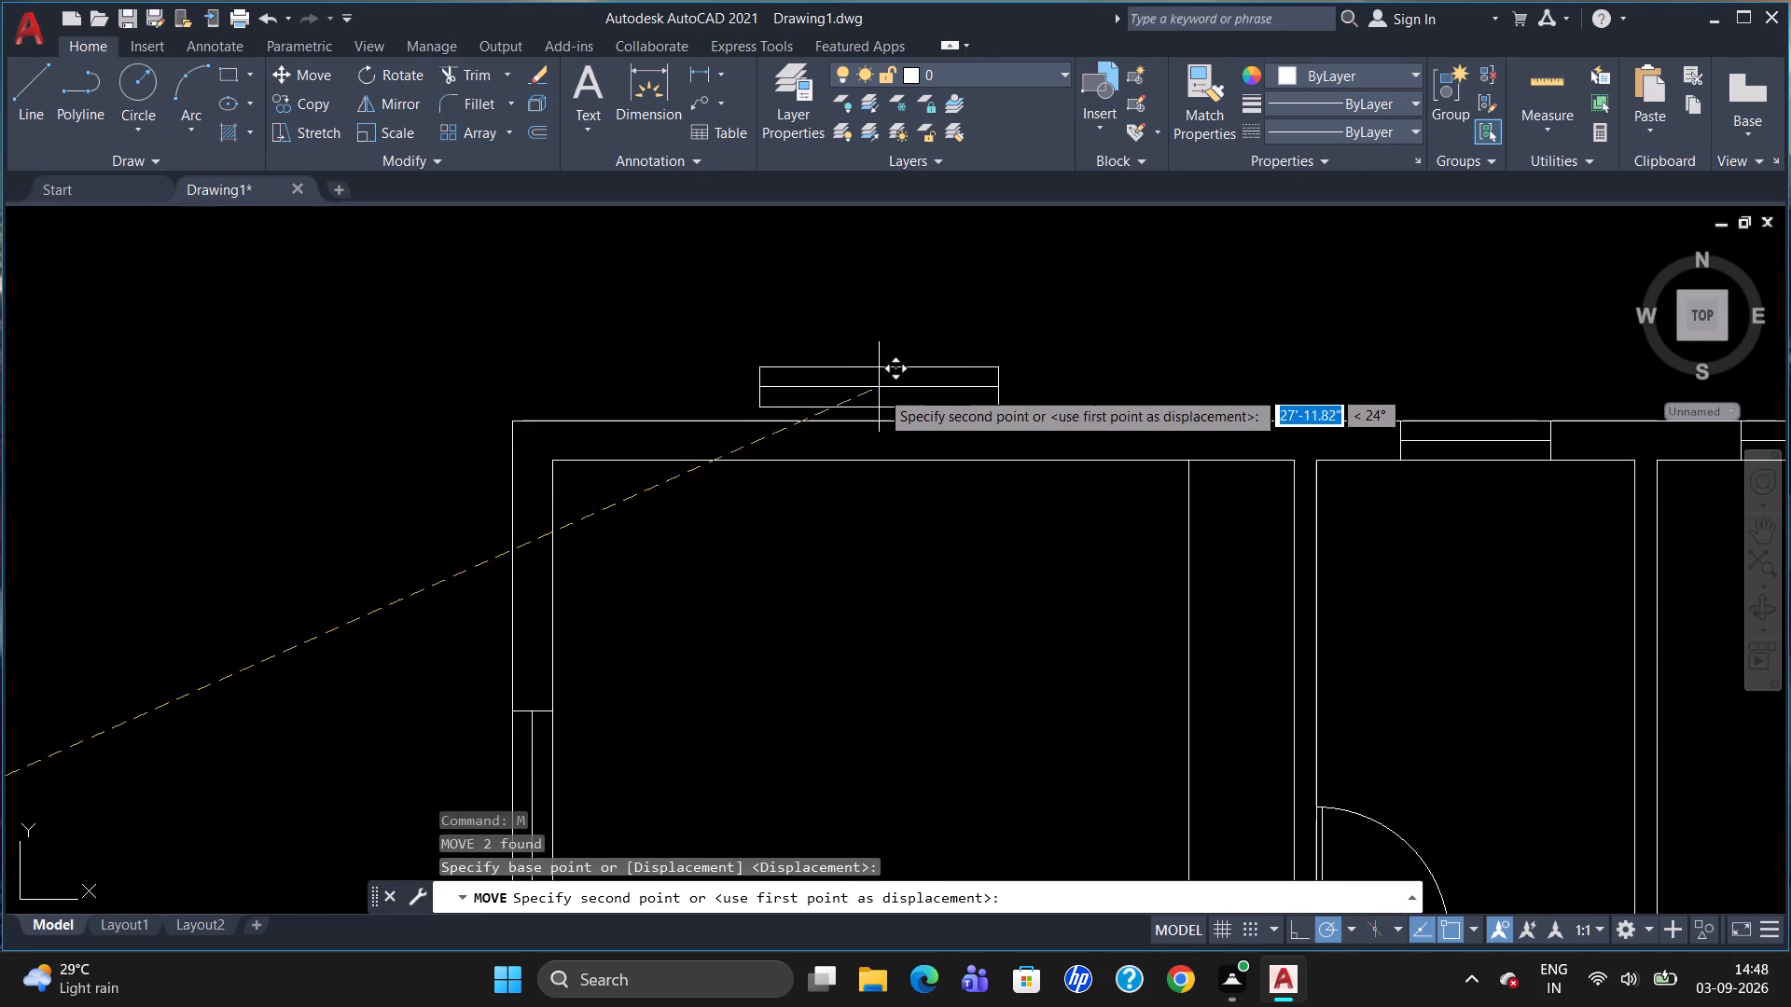
scroll(896, 435, "up", 2)
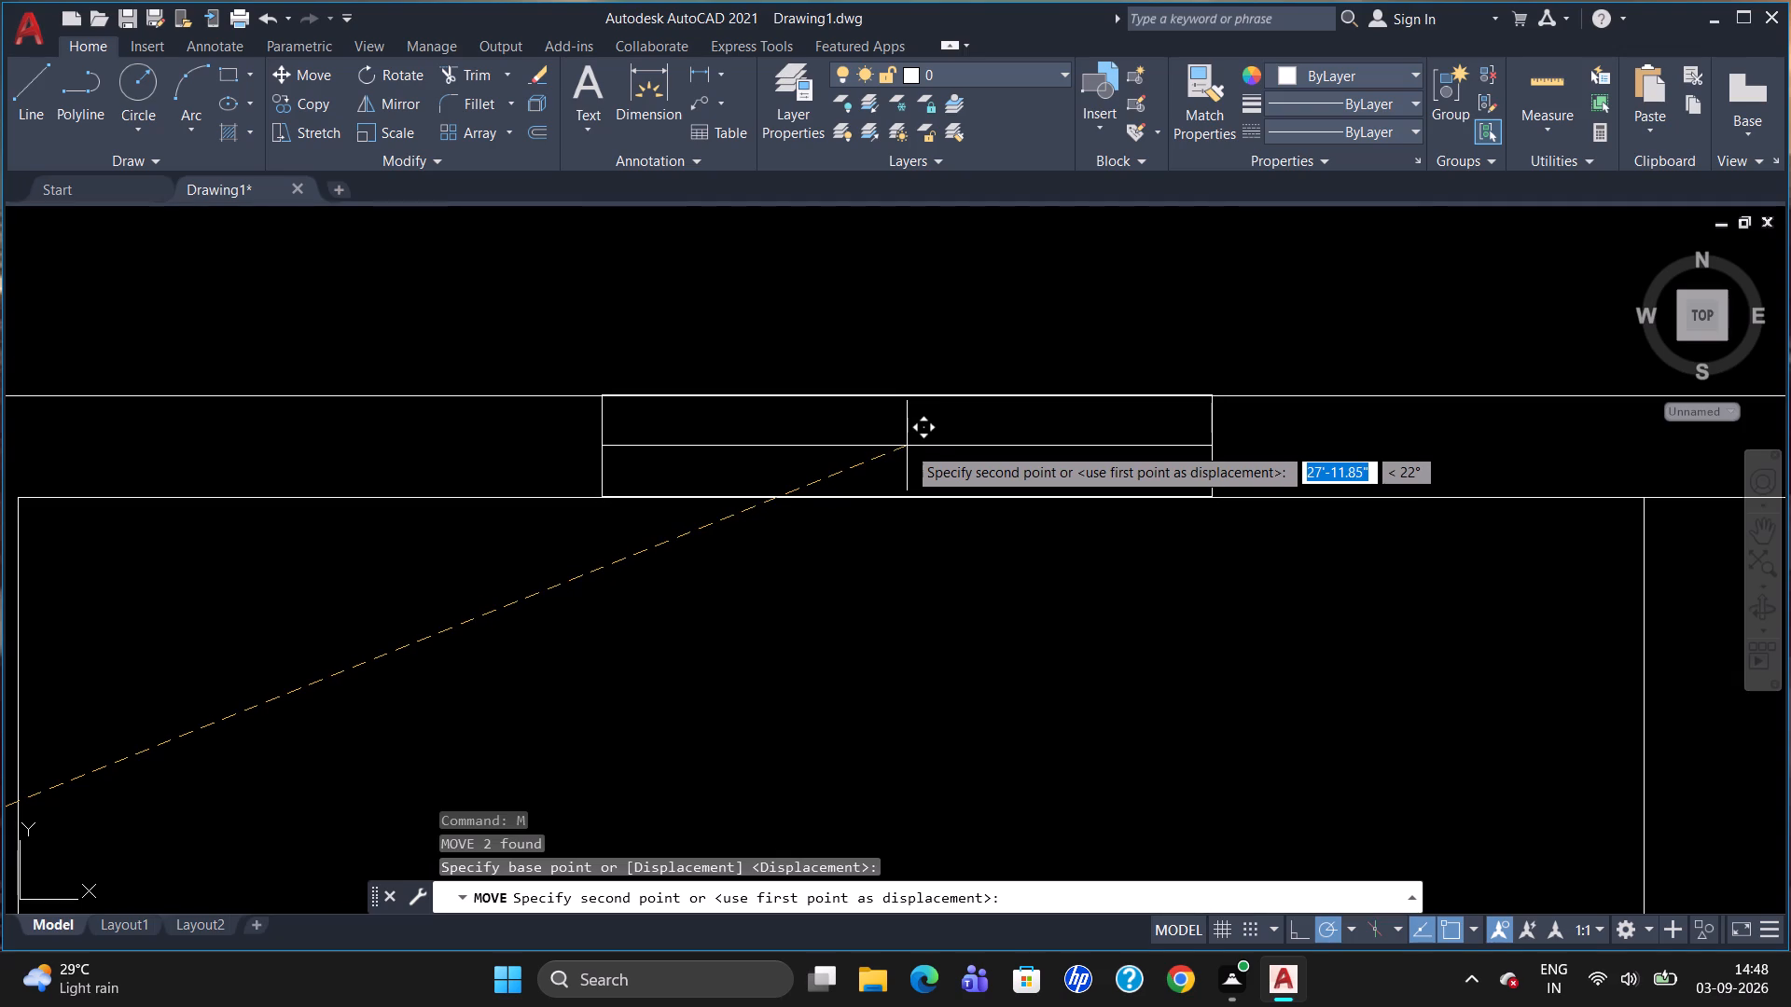
left_click(907, 448)
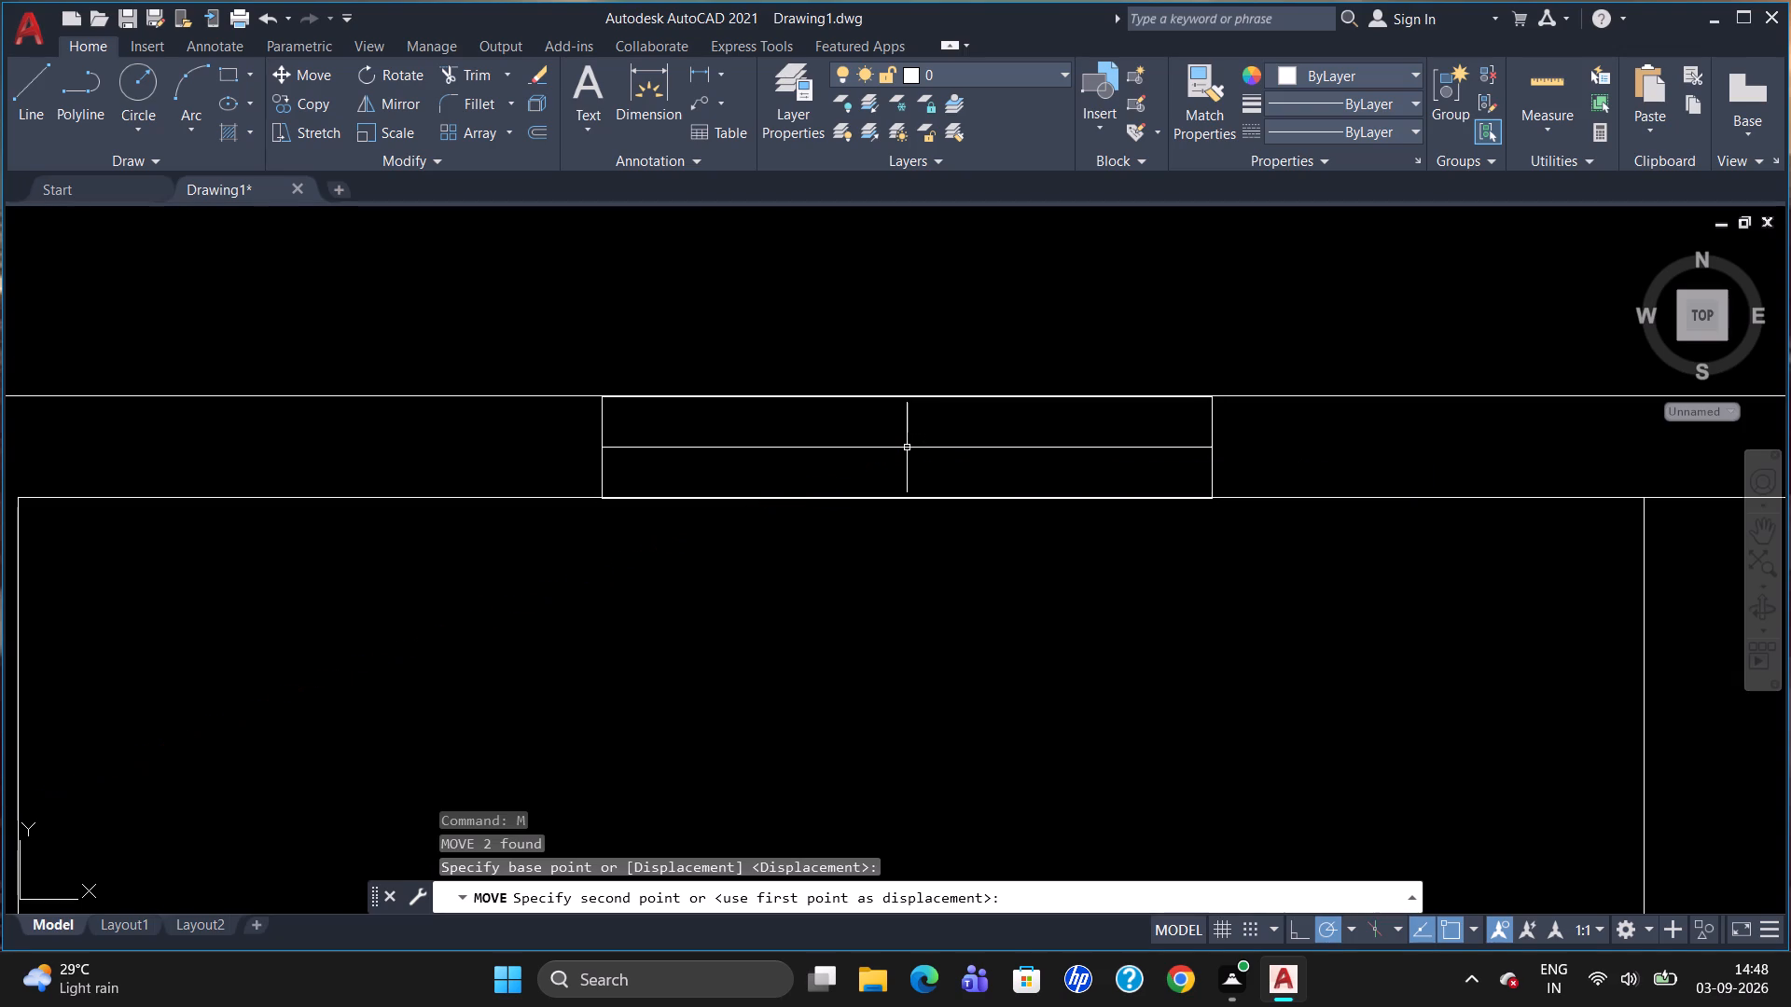
Insert the Bed - Queen block from DesignCenter's Home - Space Planner.dwg into the empty space left of the plan.
scroll(820, 340, "down", 4)
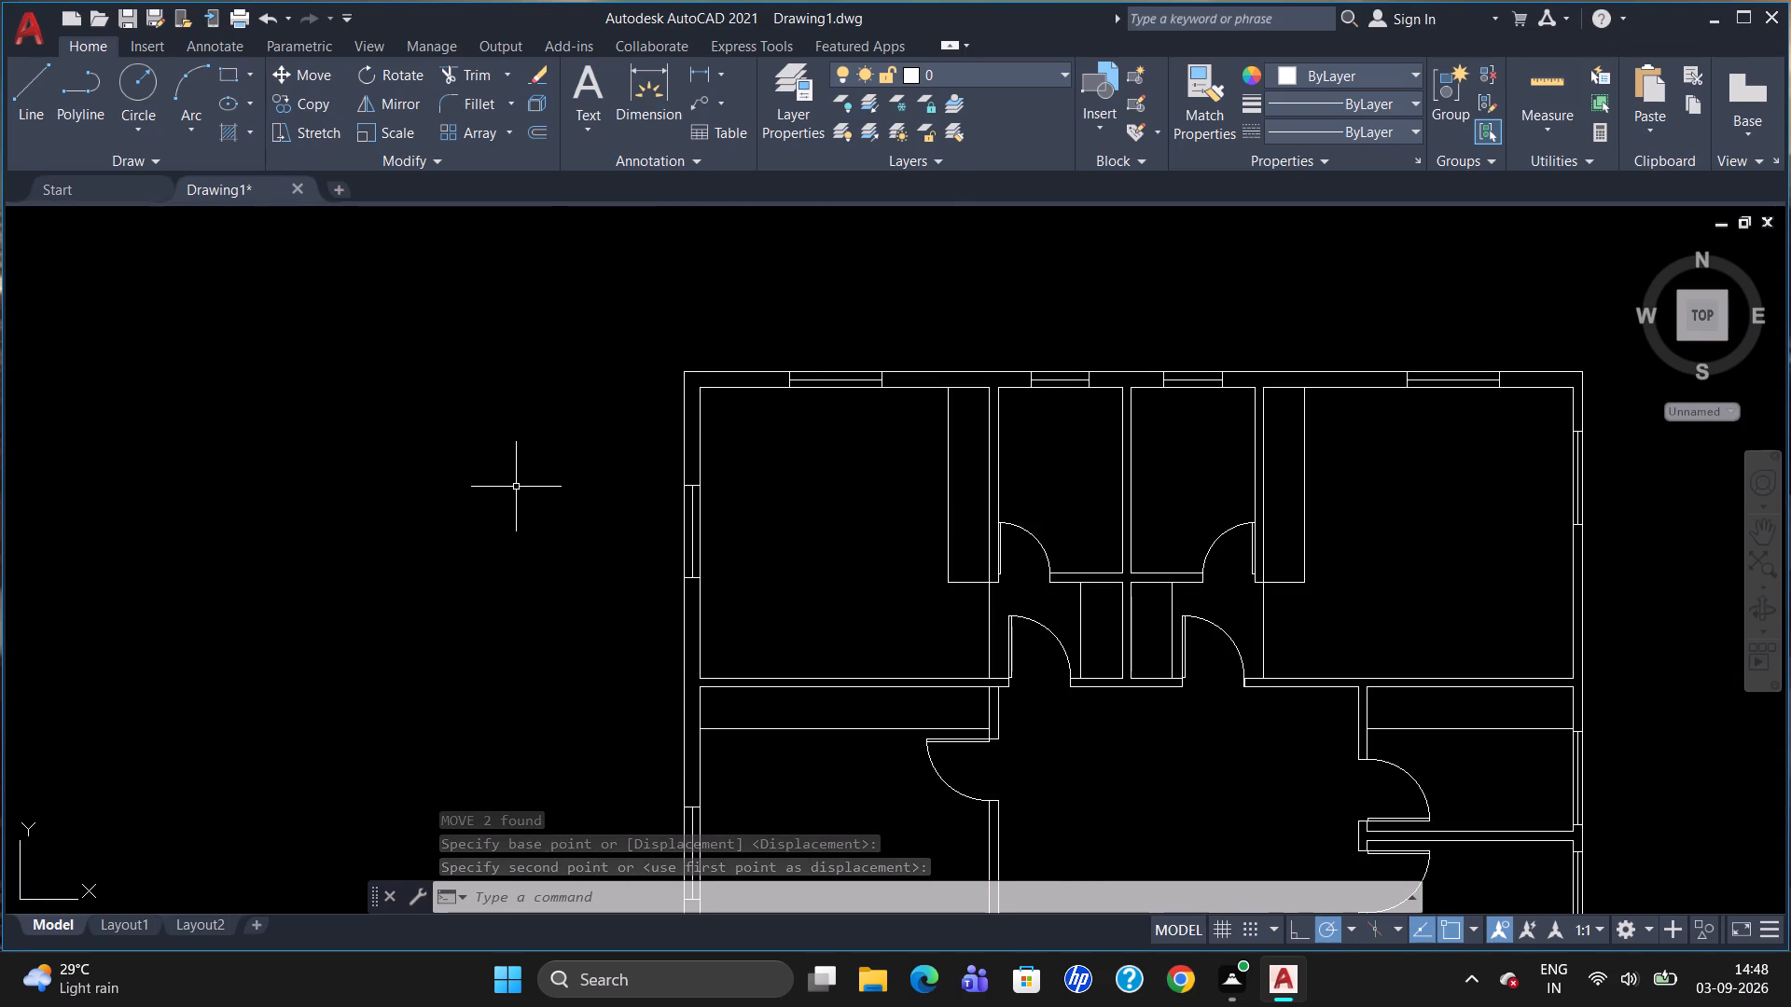
key("ctrl+2")
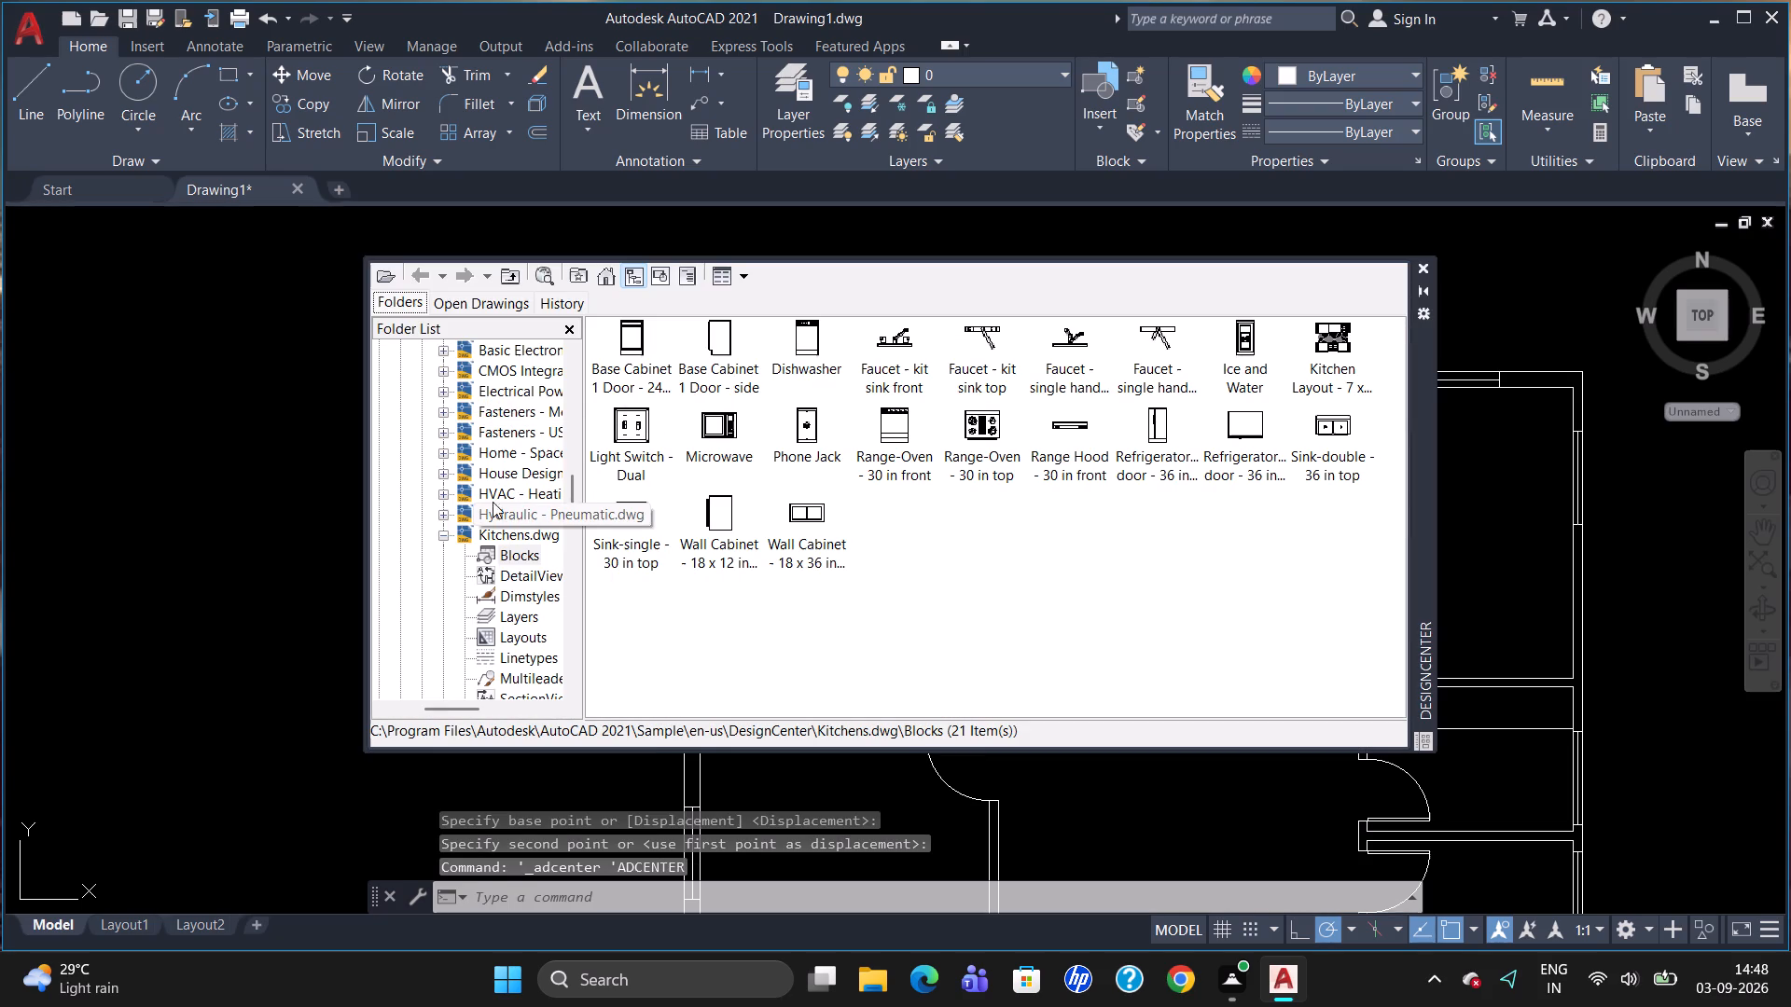
left_click(503, 454)
double_click(644, 342)
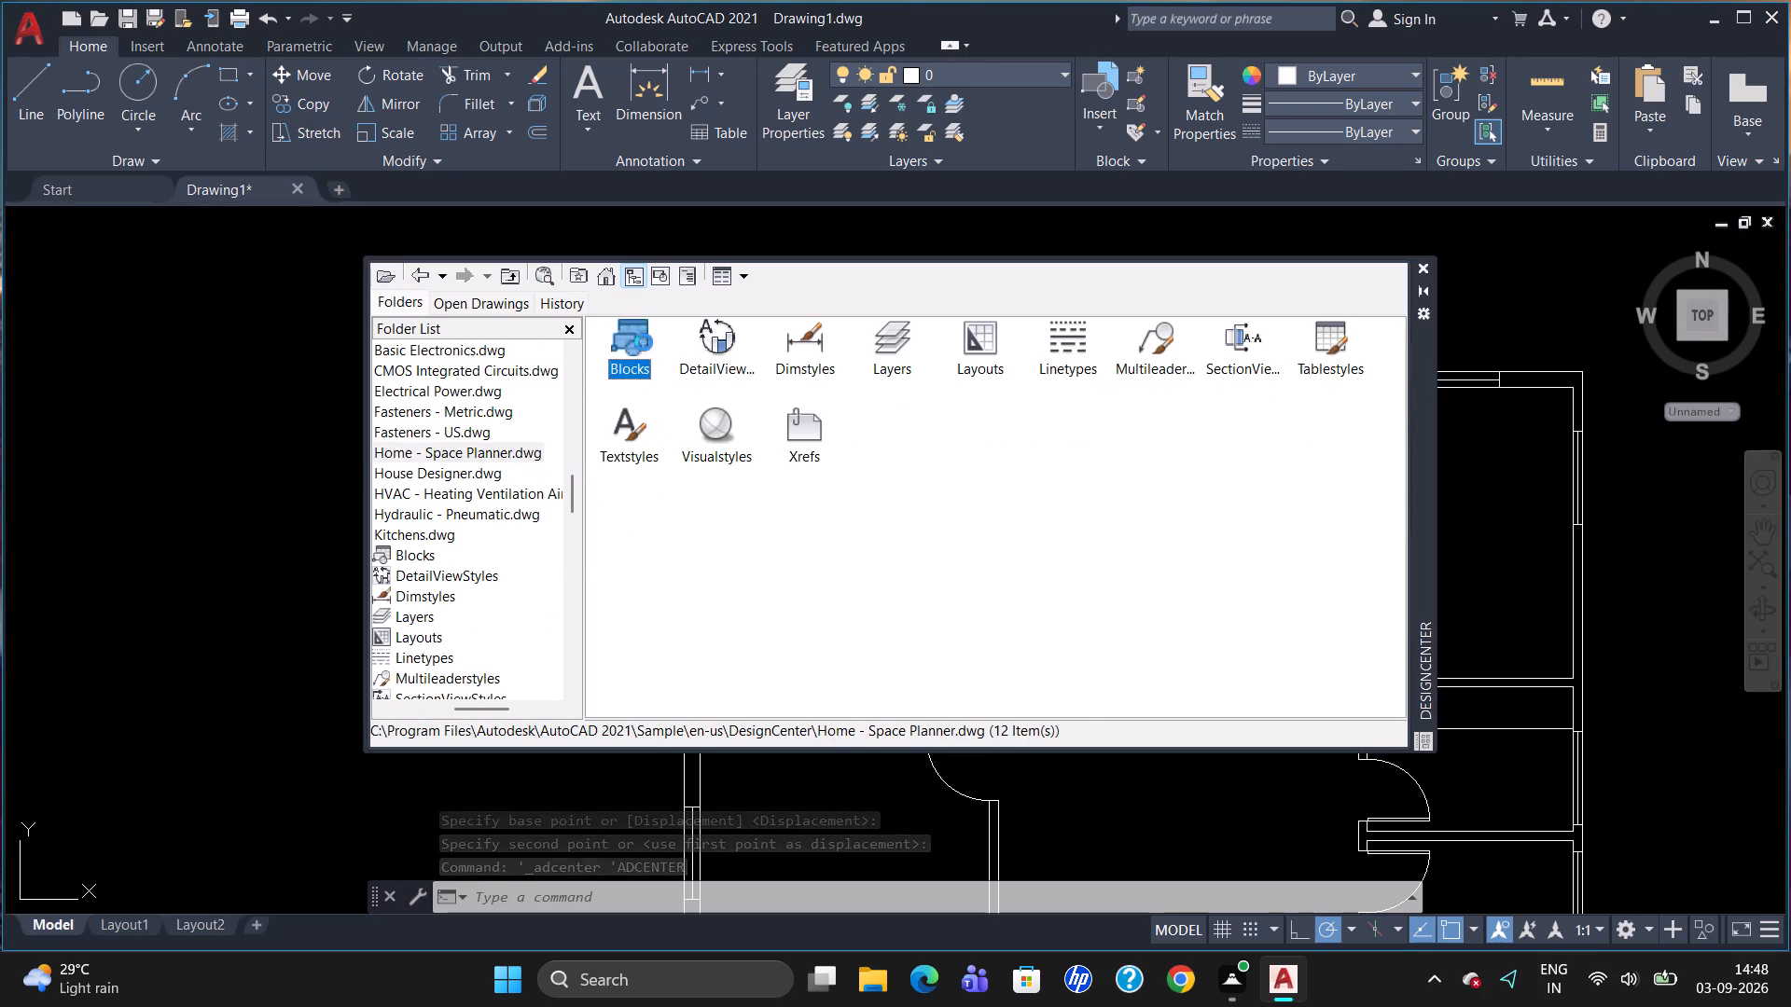
left_click_drag(636, 340, 219, 411)
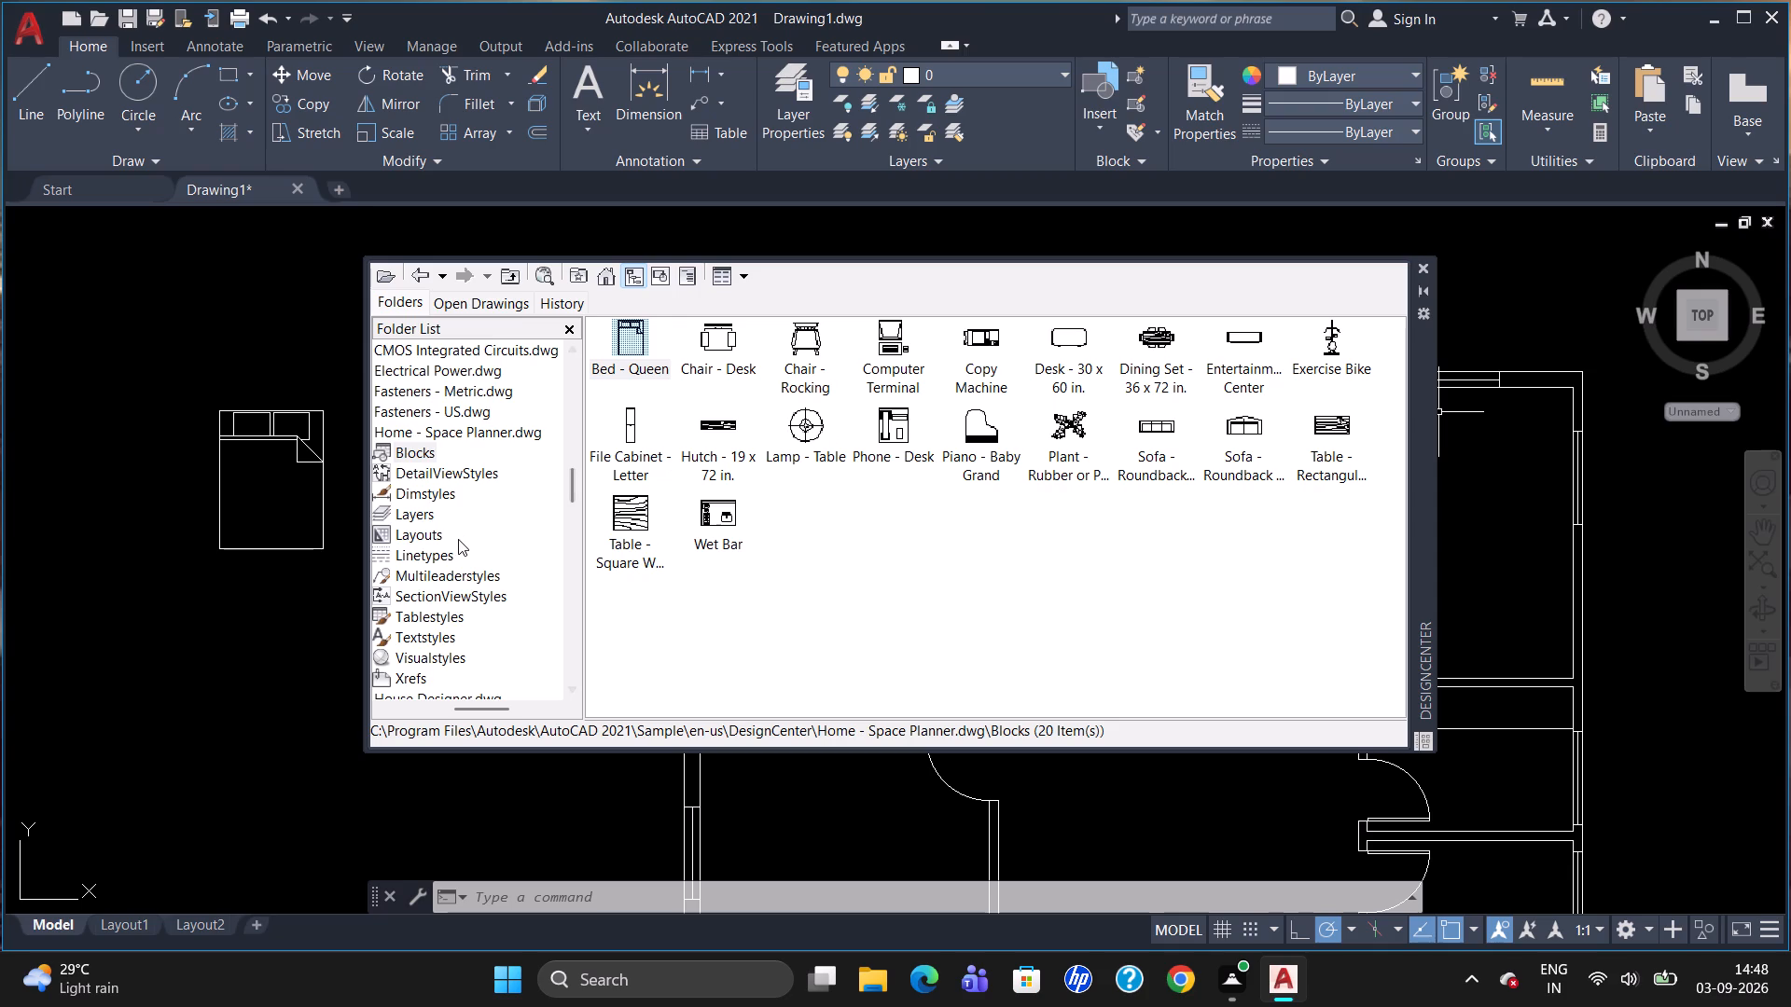
Insert the Sink-single - 30 in top block from Kitchens.dwg below the bed and close DesignCenter.
scroll(458, 539, "down", 2)
left_click(418, 633)
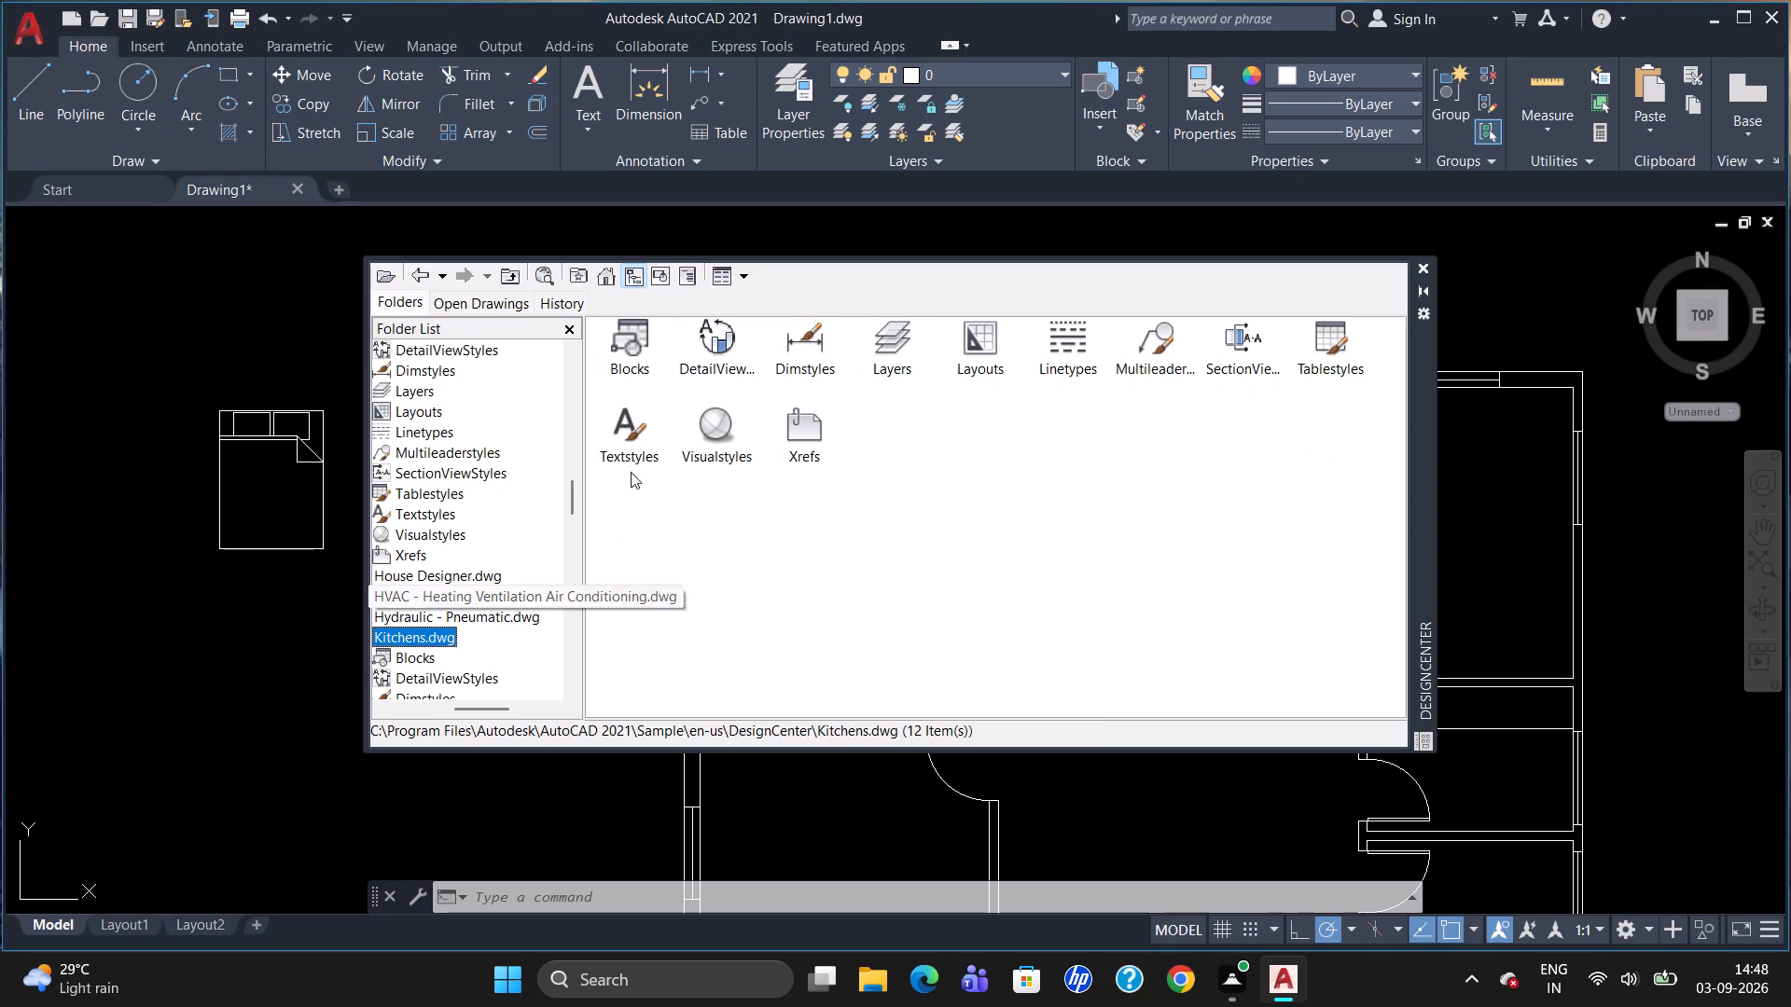
double_click(626, 353)
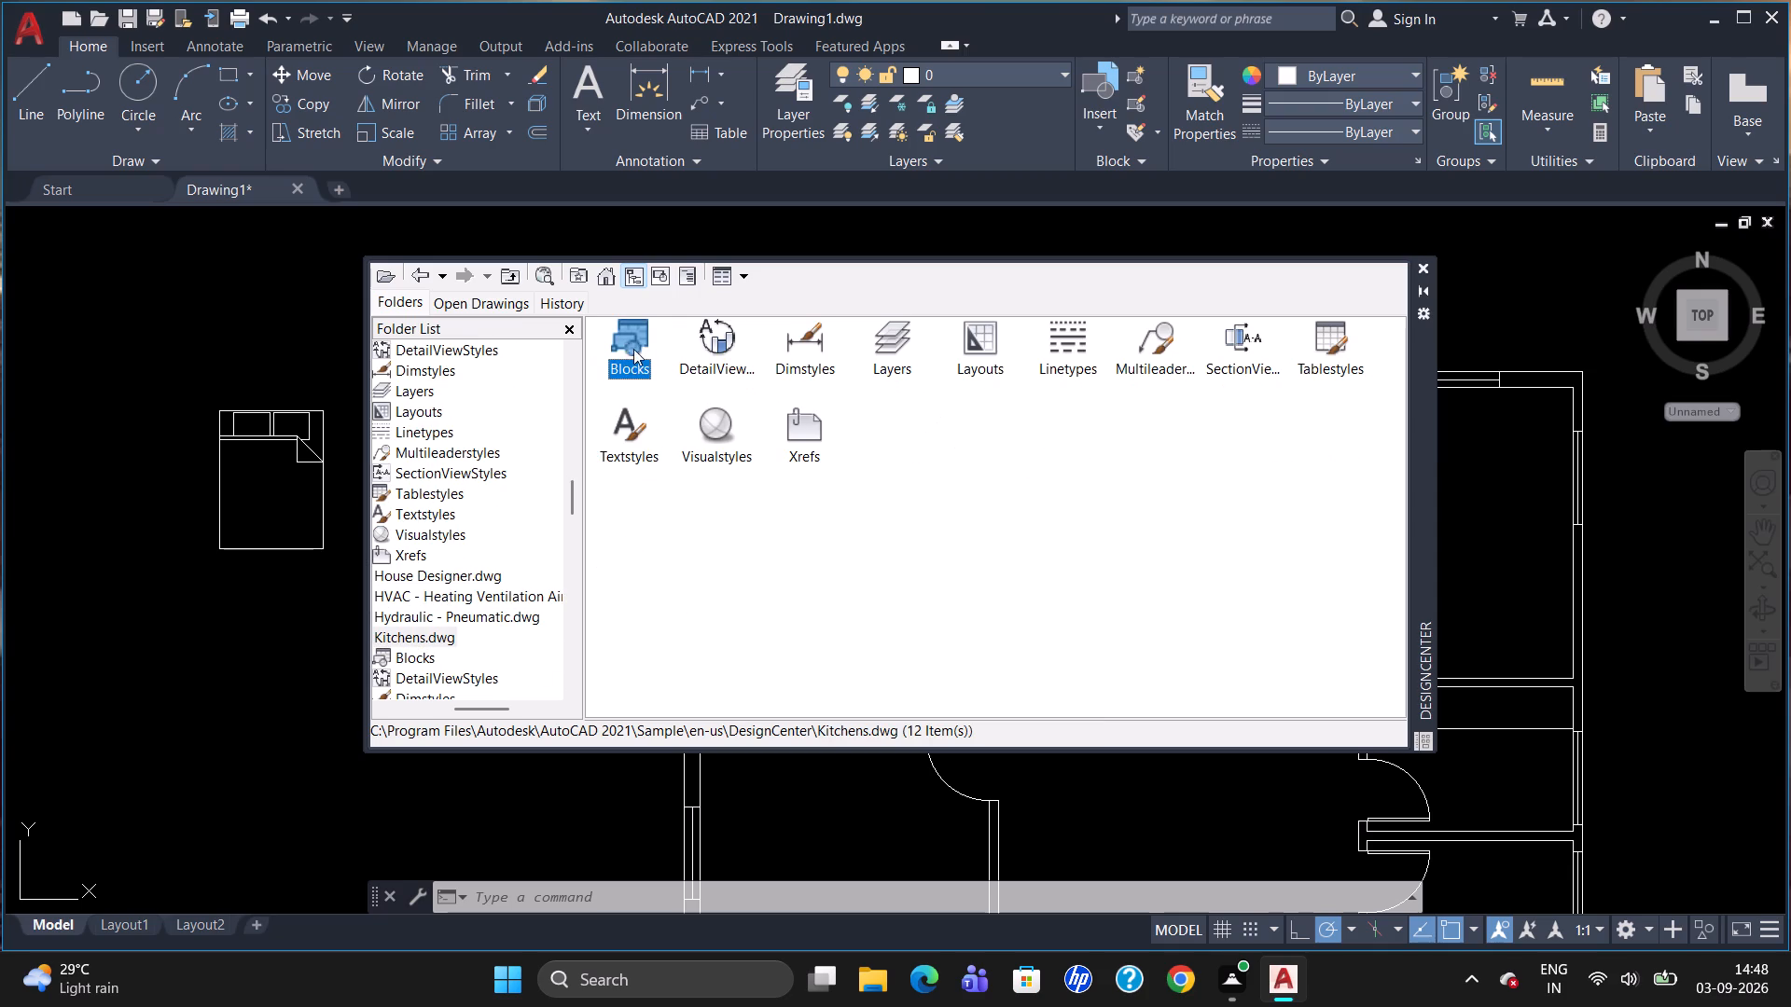
left_click(630, 338)
left_click(620, 328)
double_click(625, 366)
left_click(630, 413)
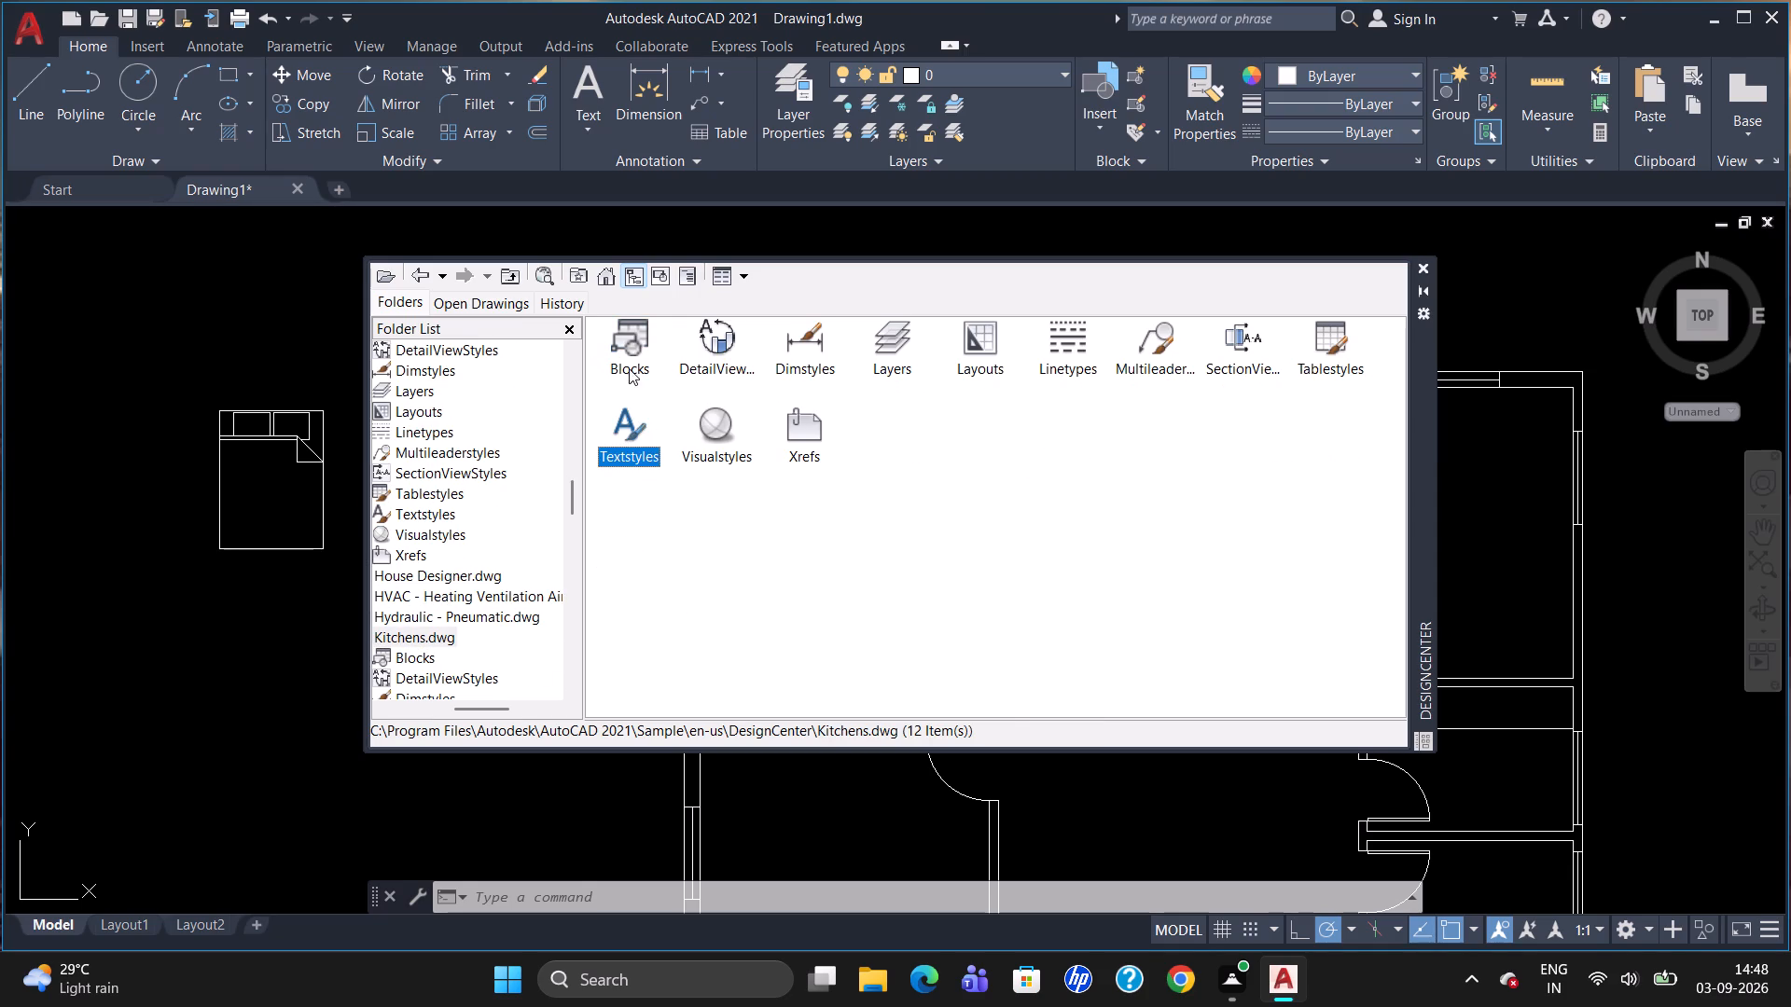
double_click(620, 339)
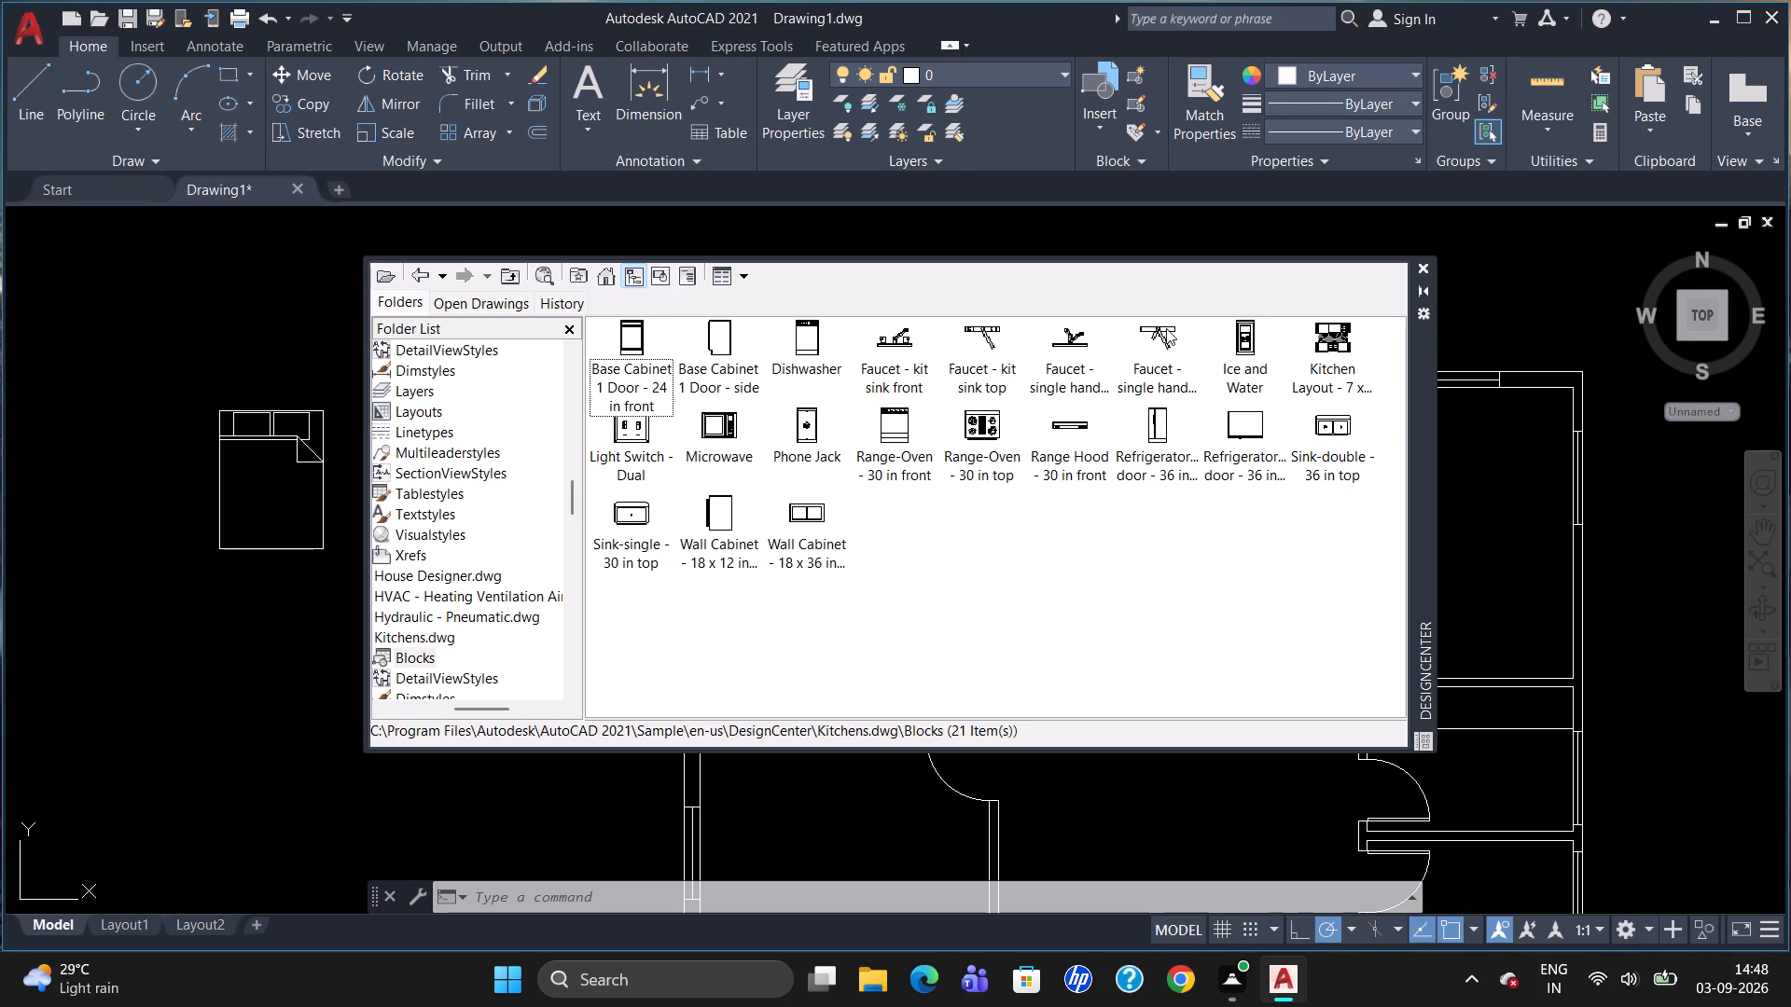
left_click_drag(632, 523, 625, 524)
left_click_drag(625, 524, 285, 619)
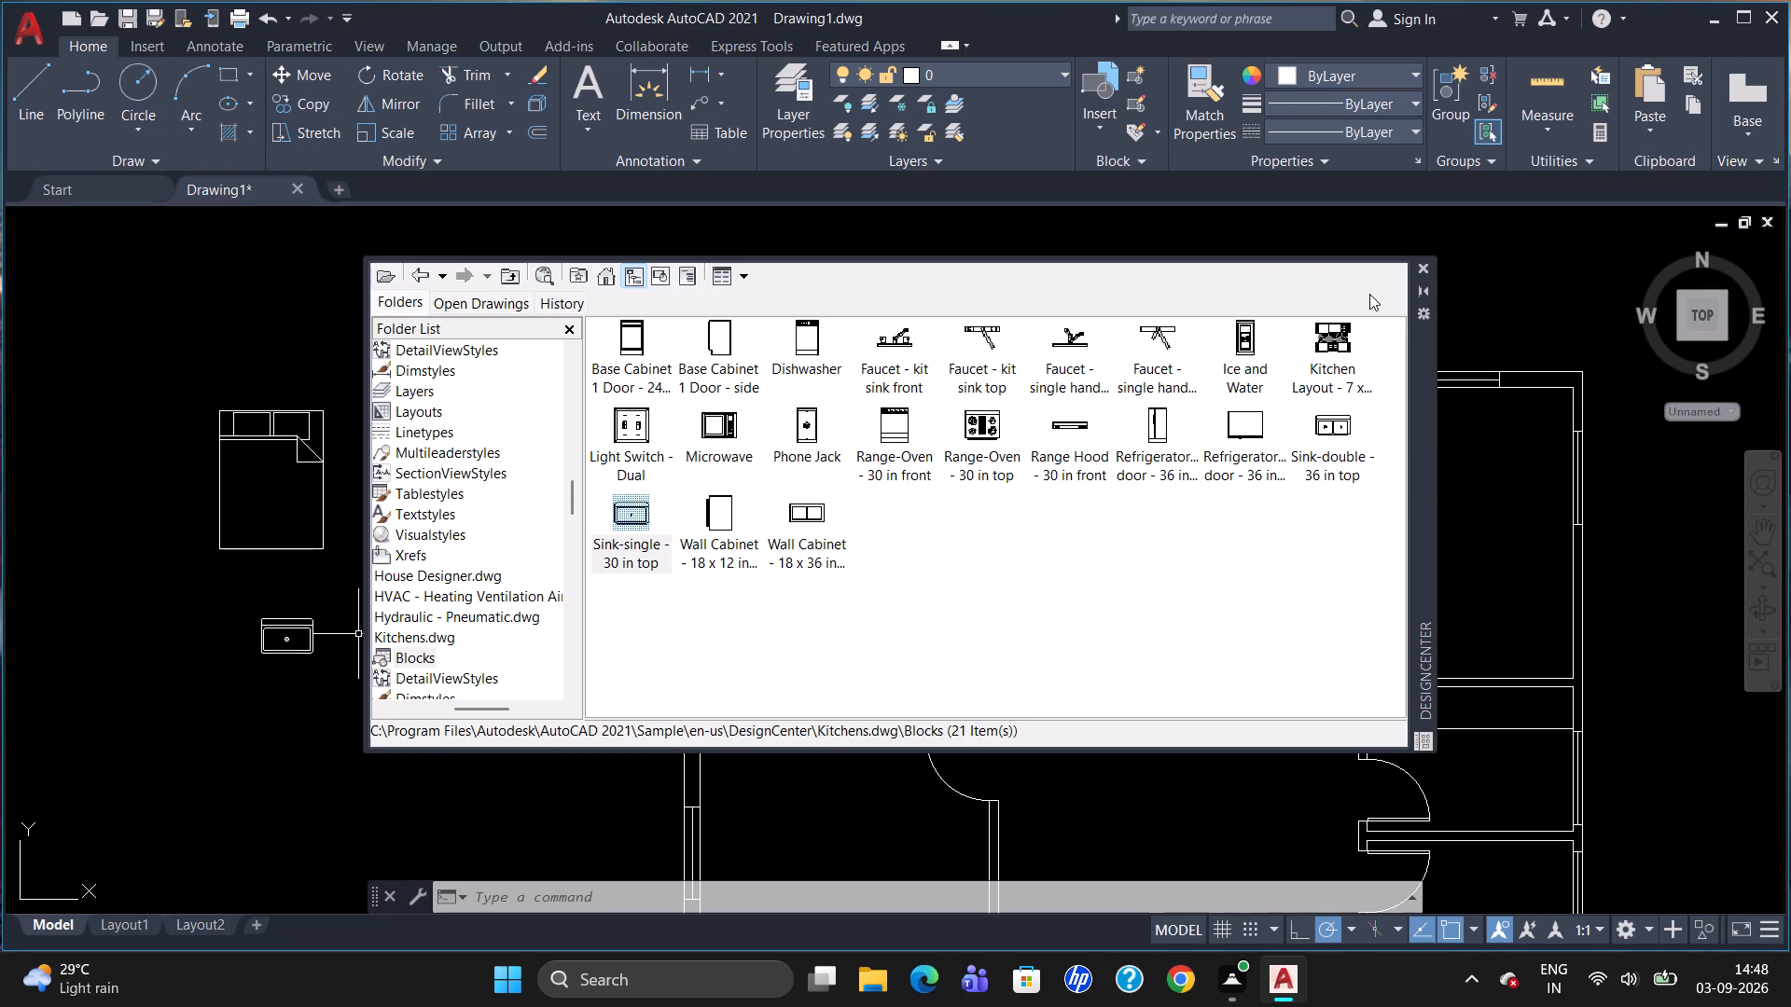
left_click(1422, 263)
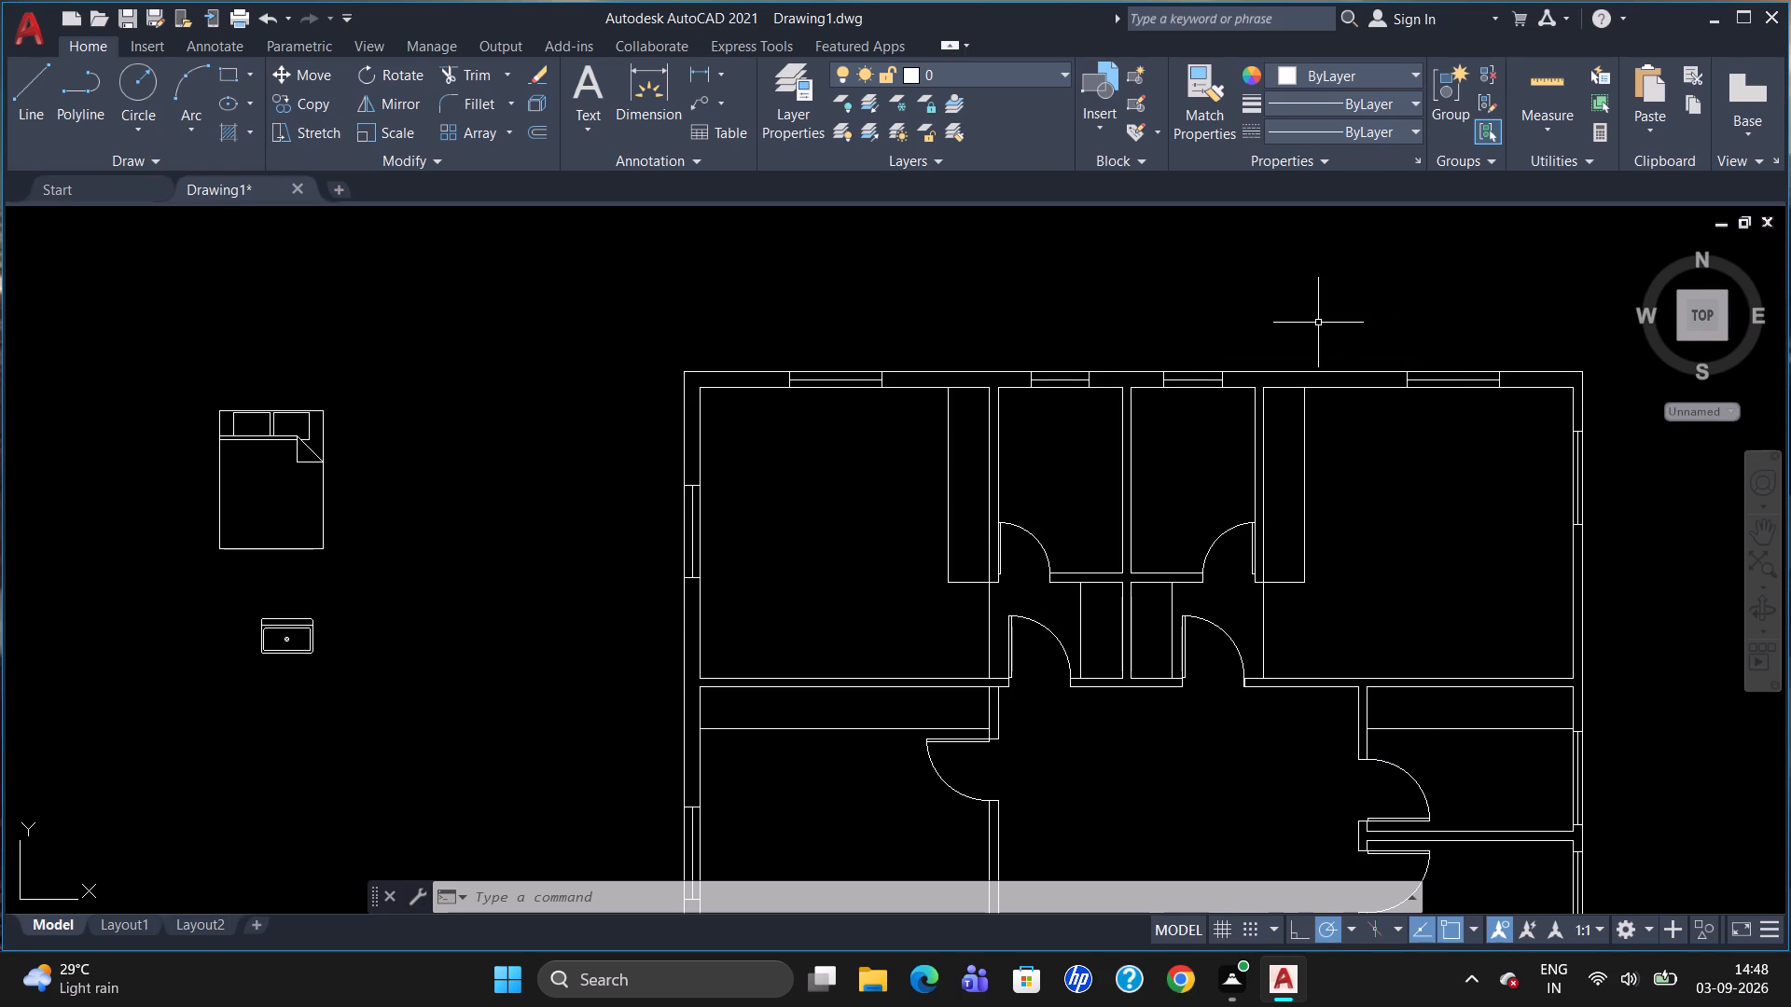
Copy the queen bed by its top-right corner into the top-left room, with its head against the top wall below the window.
scroll(1301, 338, "down", 1)
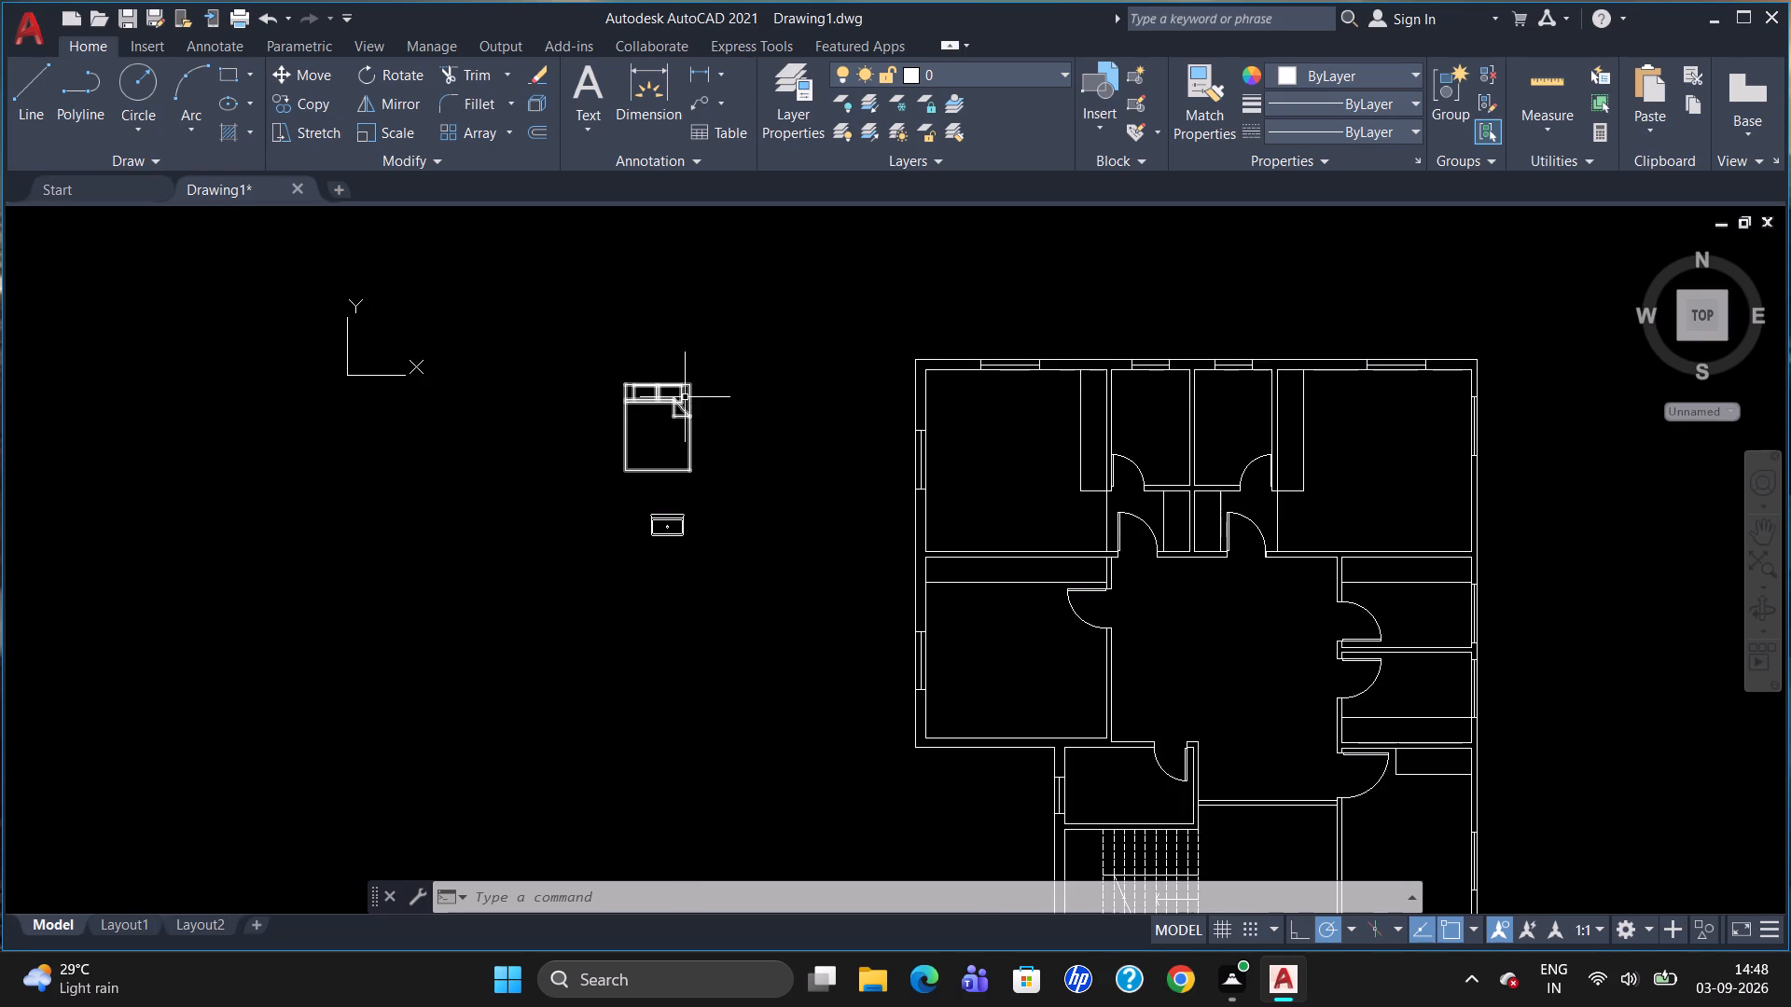
left_click(684, 396)
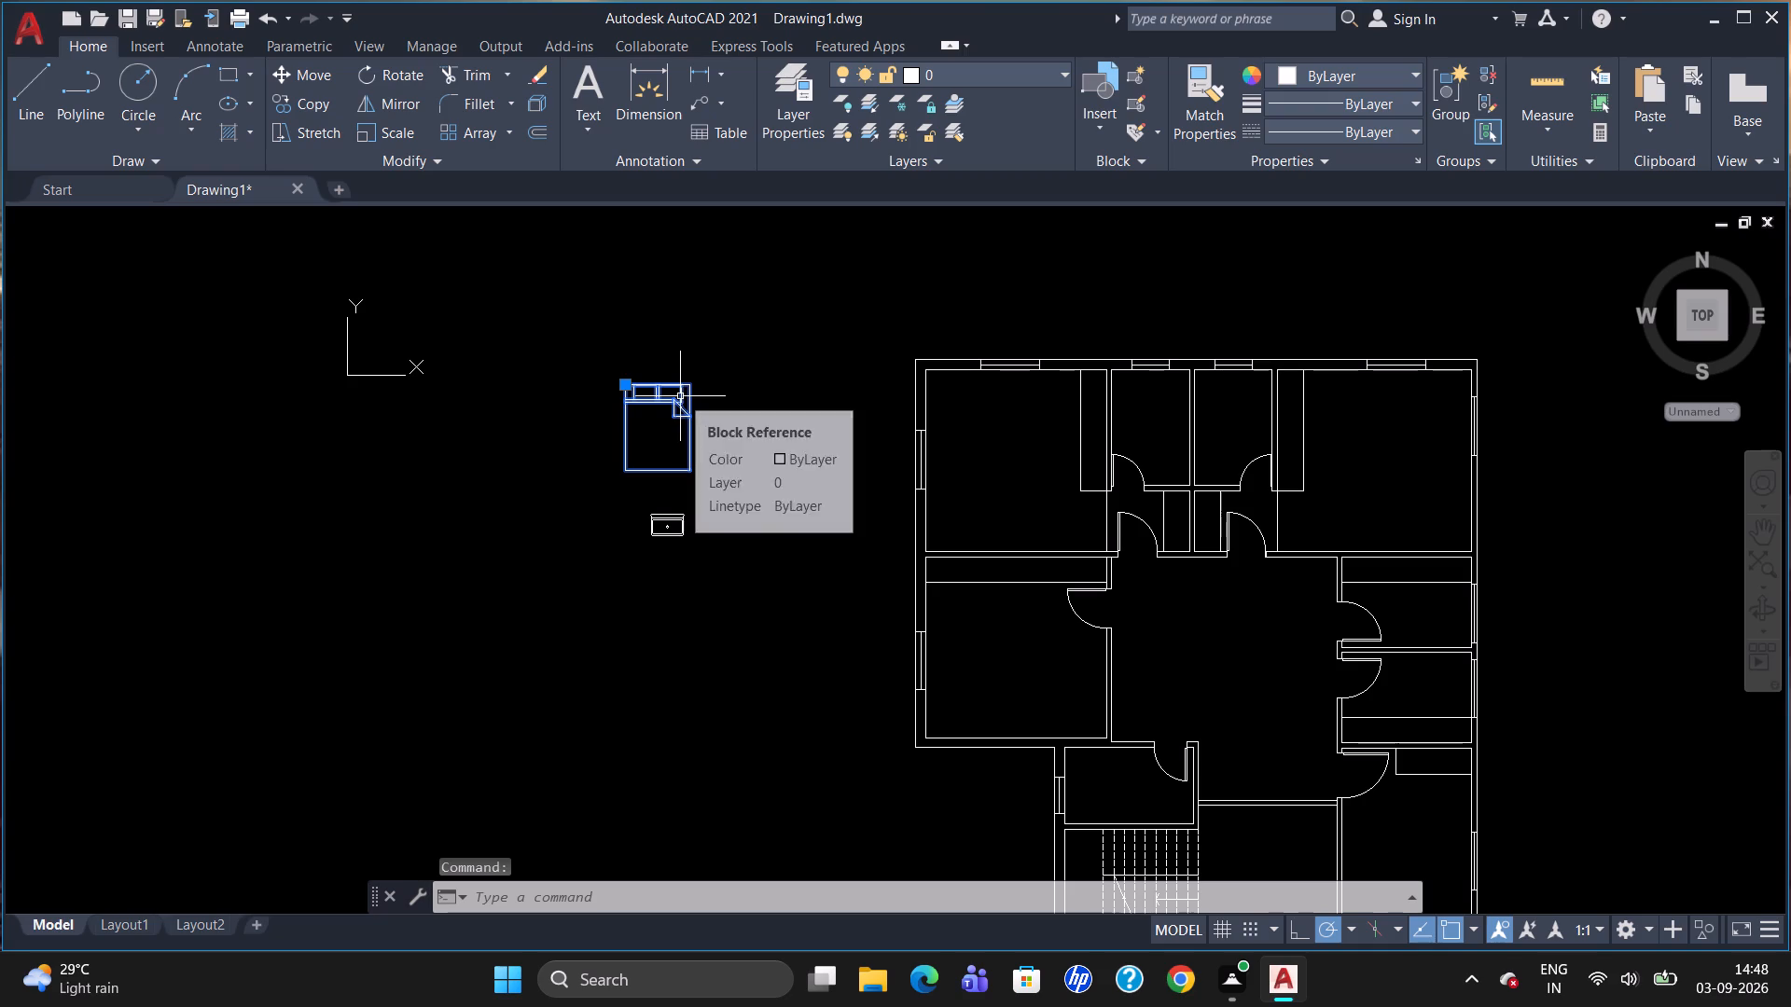
key("c")
key("o")
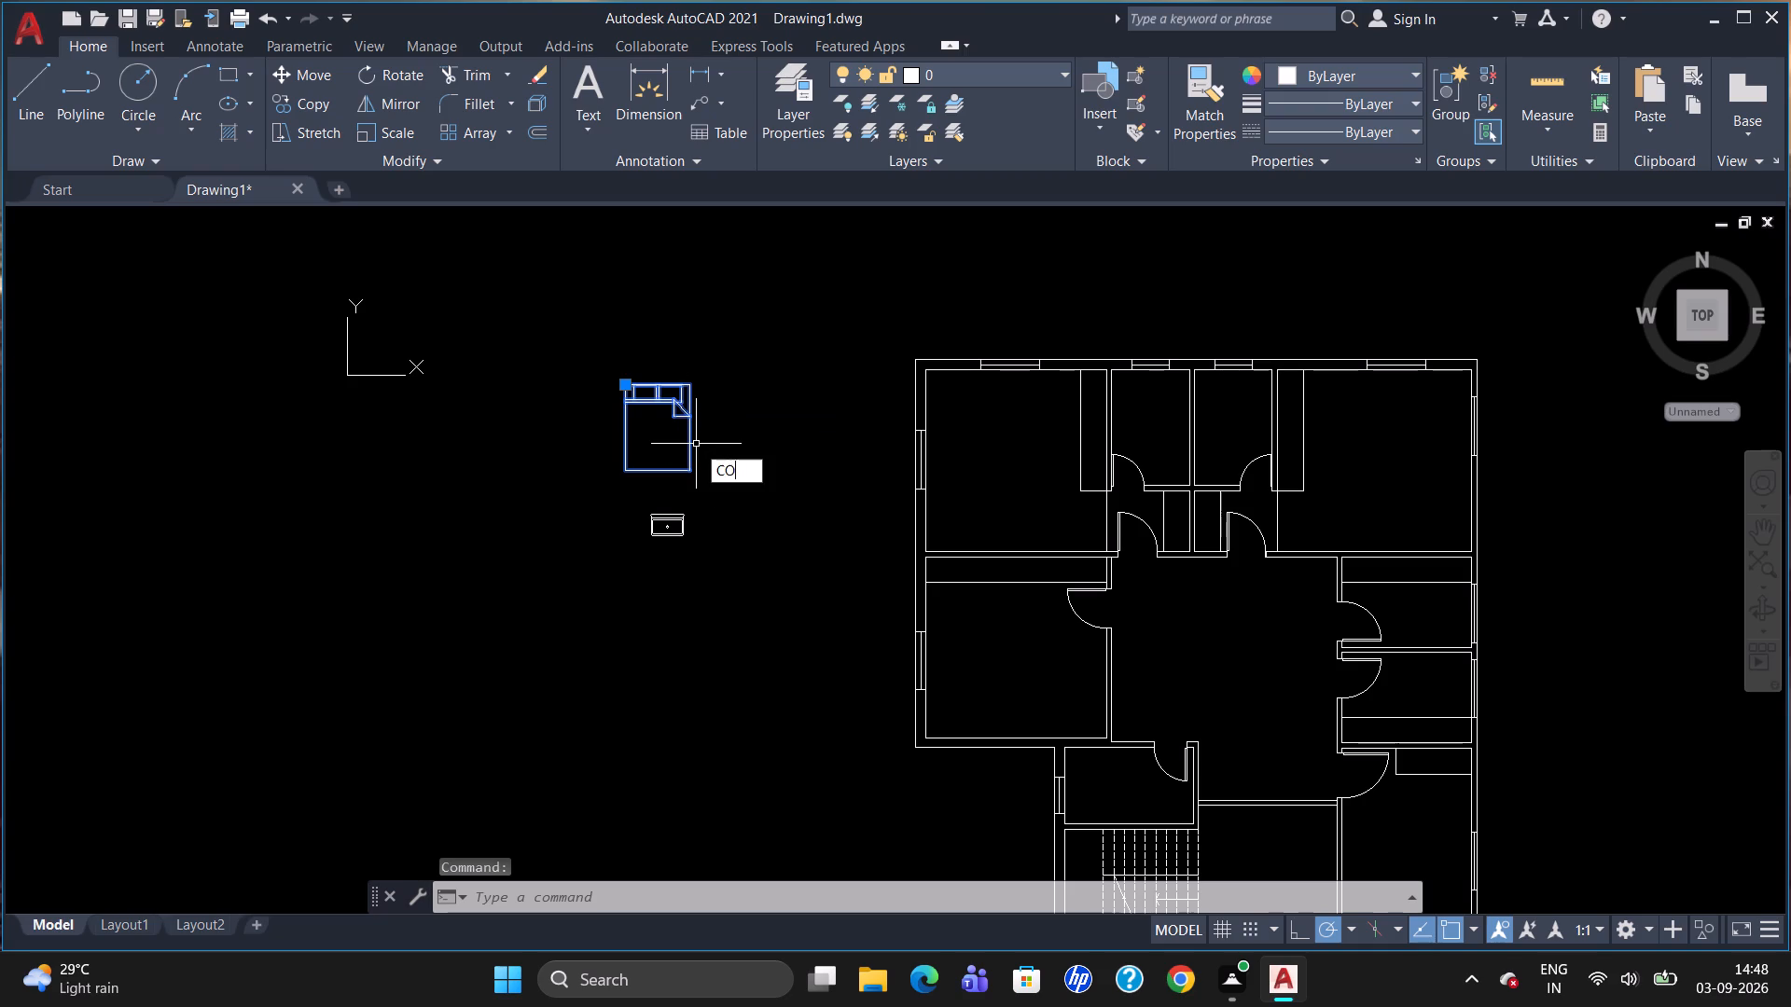
key("Return")
left_click(692, 384)
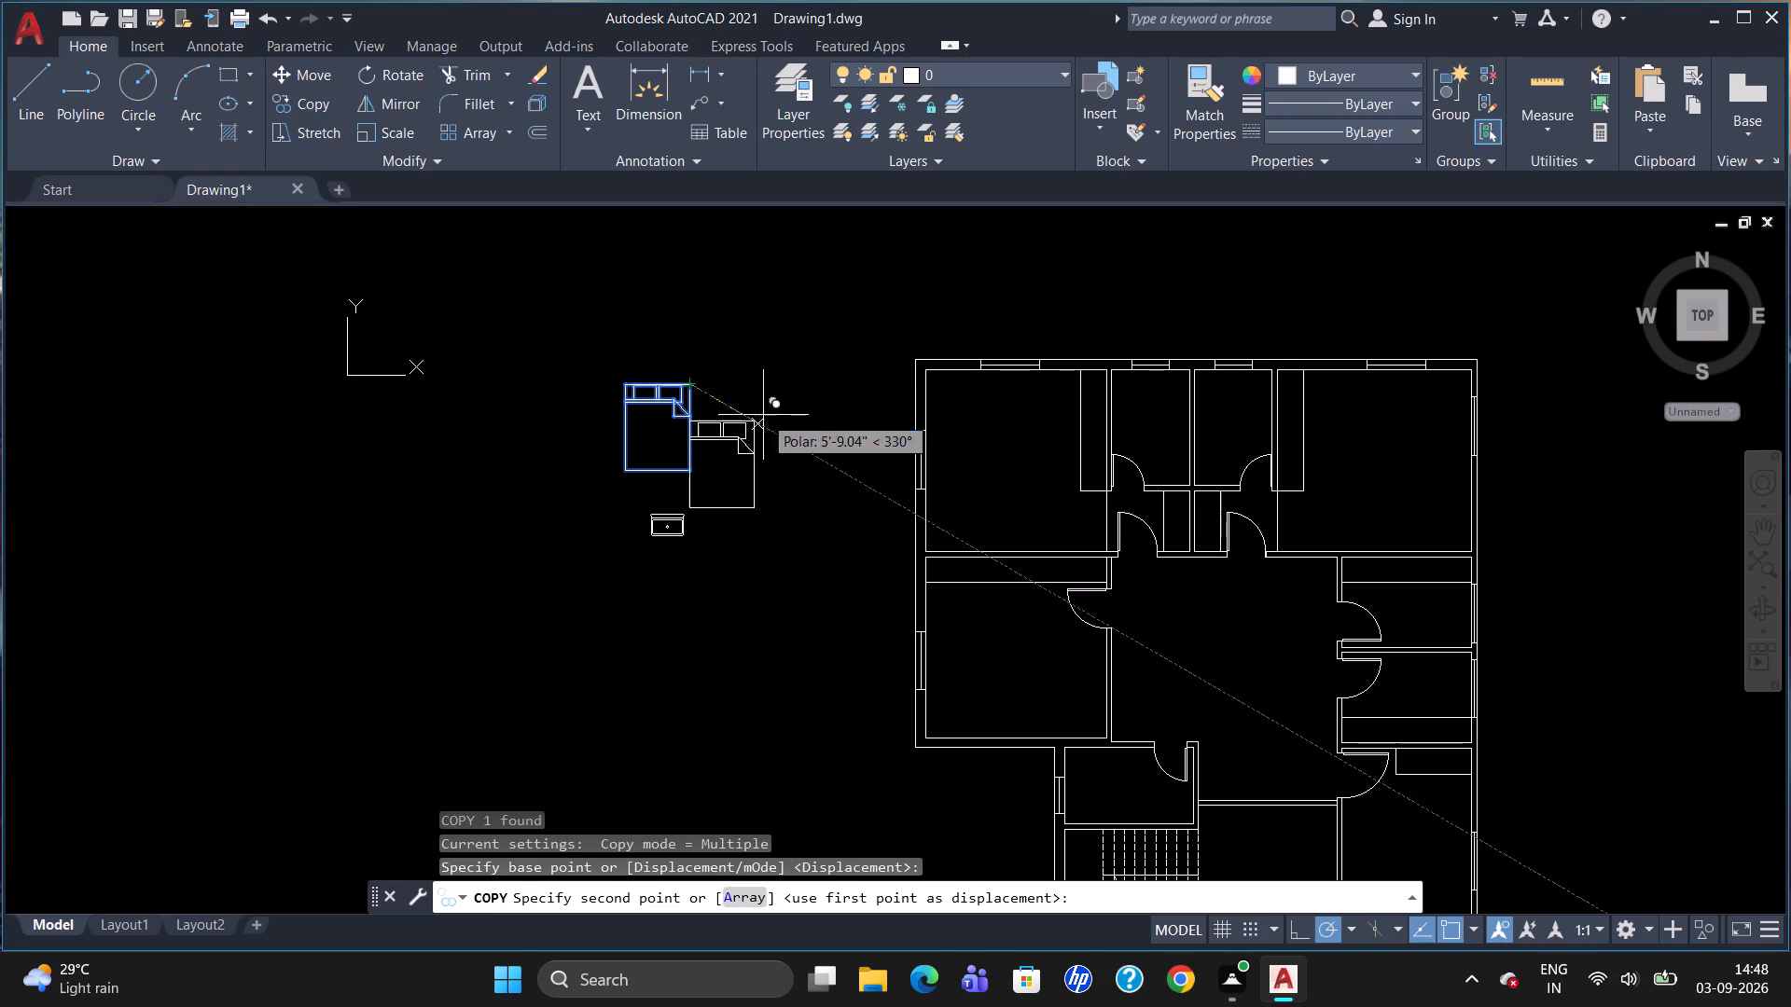
scroll(1055, 388, "up", 4)
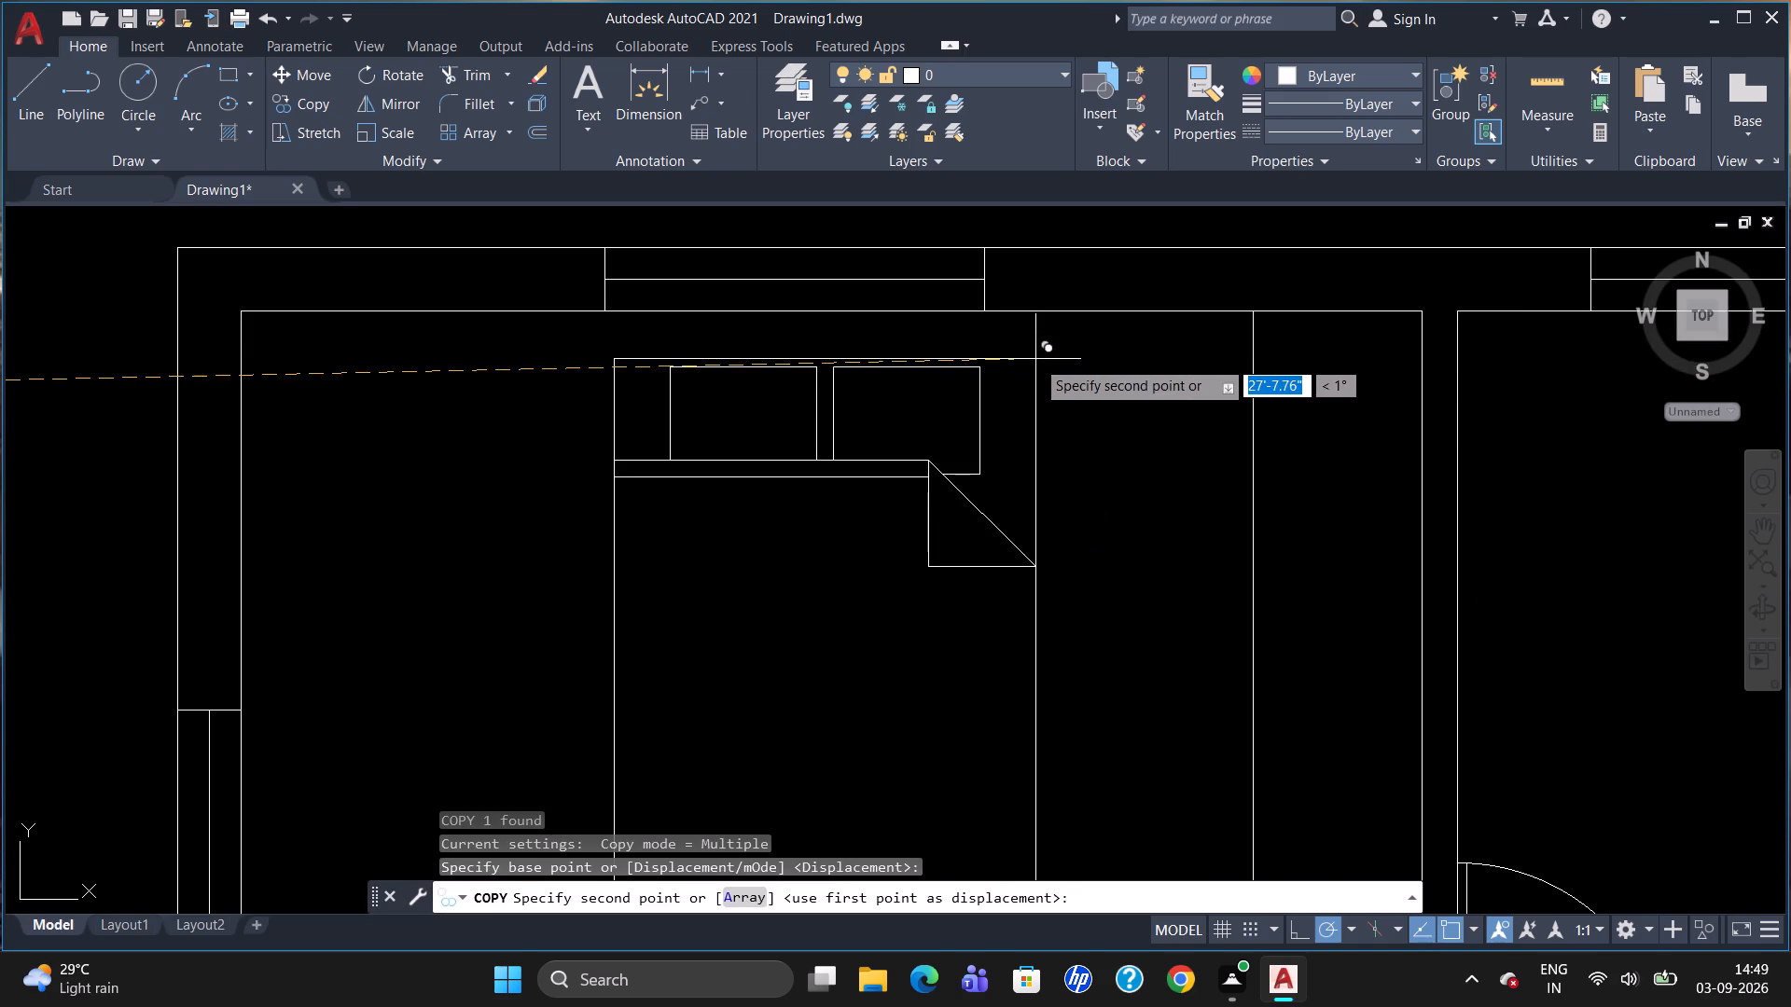
left_click(1013, 314)
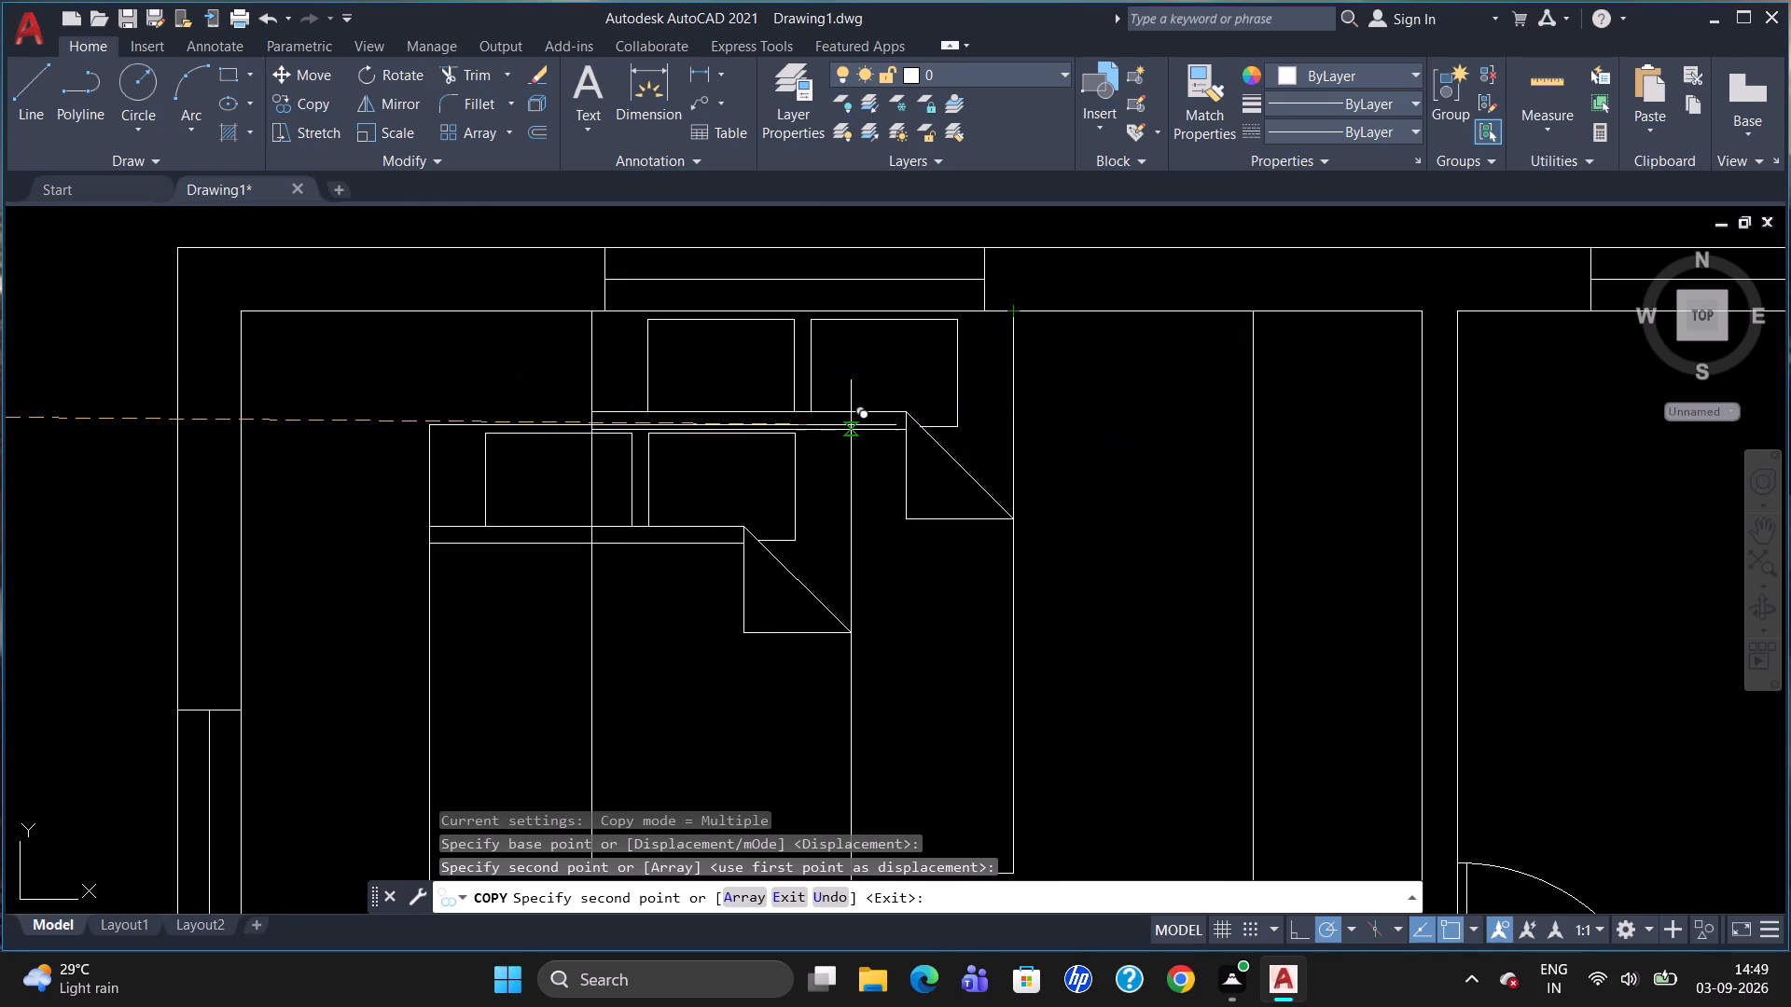
Place a second copy of the queen bed in the top-right room, with its head against the top wall below the window.
scroll(868, 395, "down", 2)
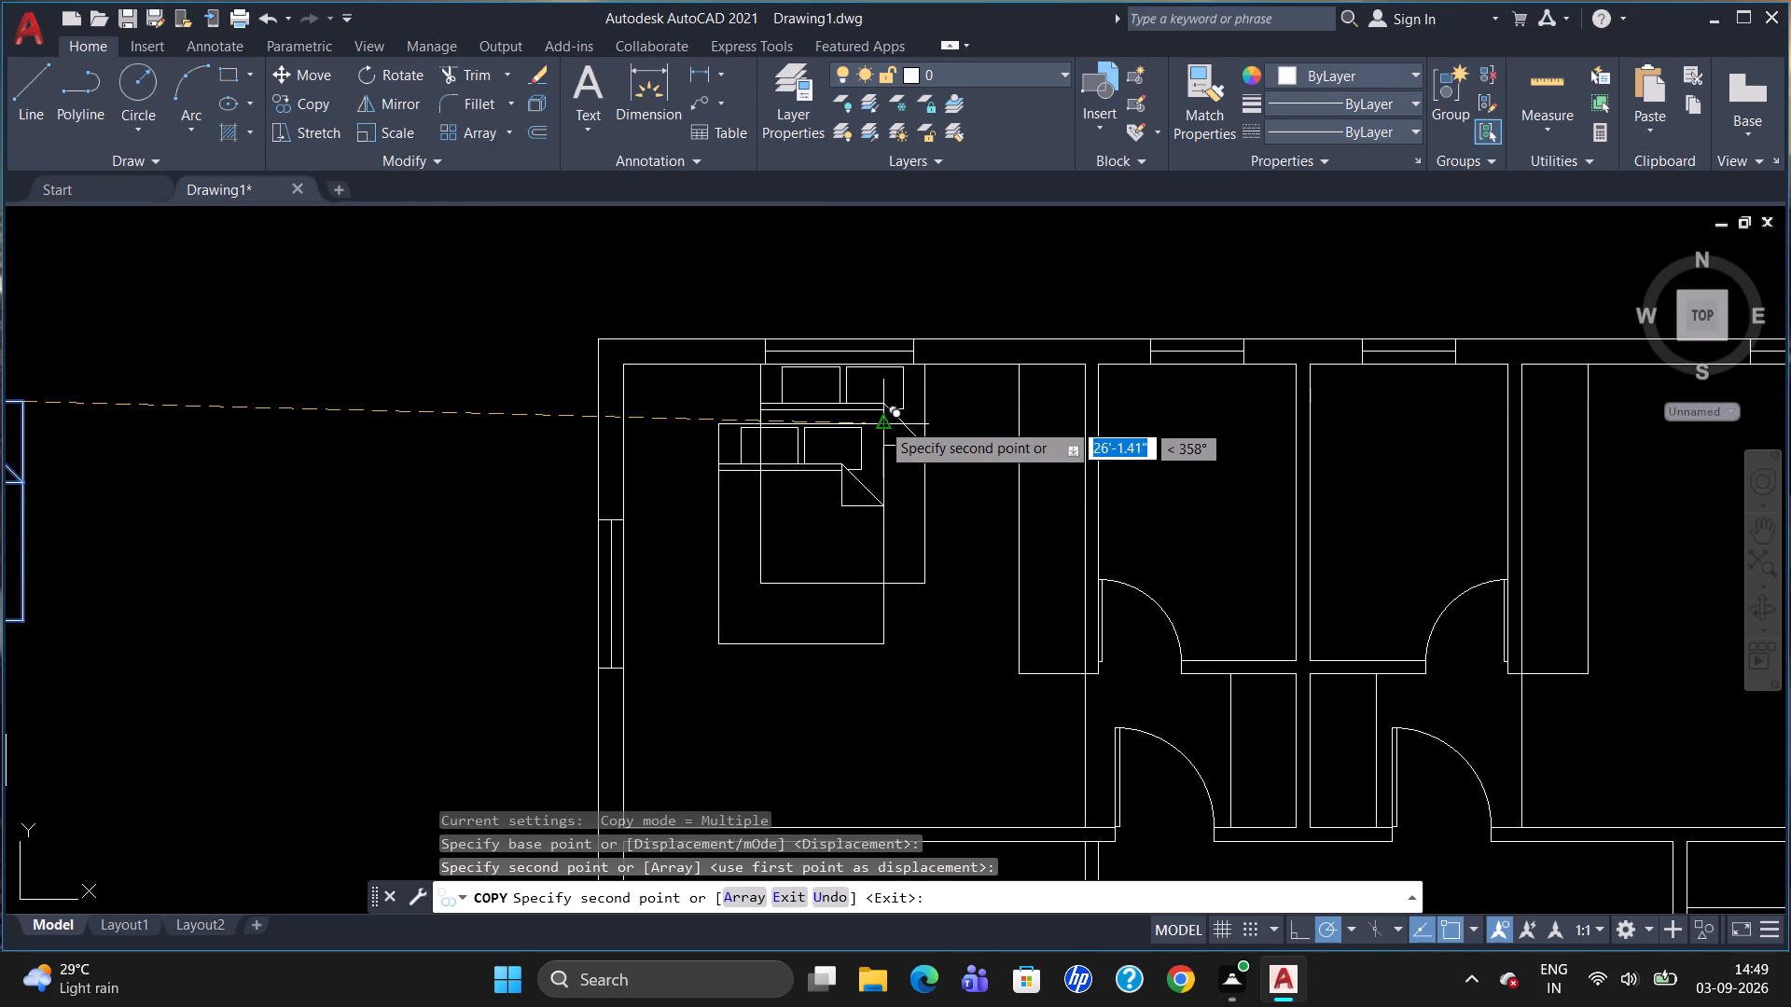
scroll(1162, 427, "down", 3)
scroll(1362, 440, "up", 3)
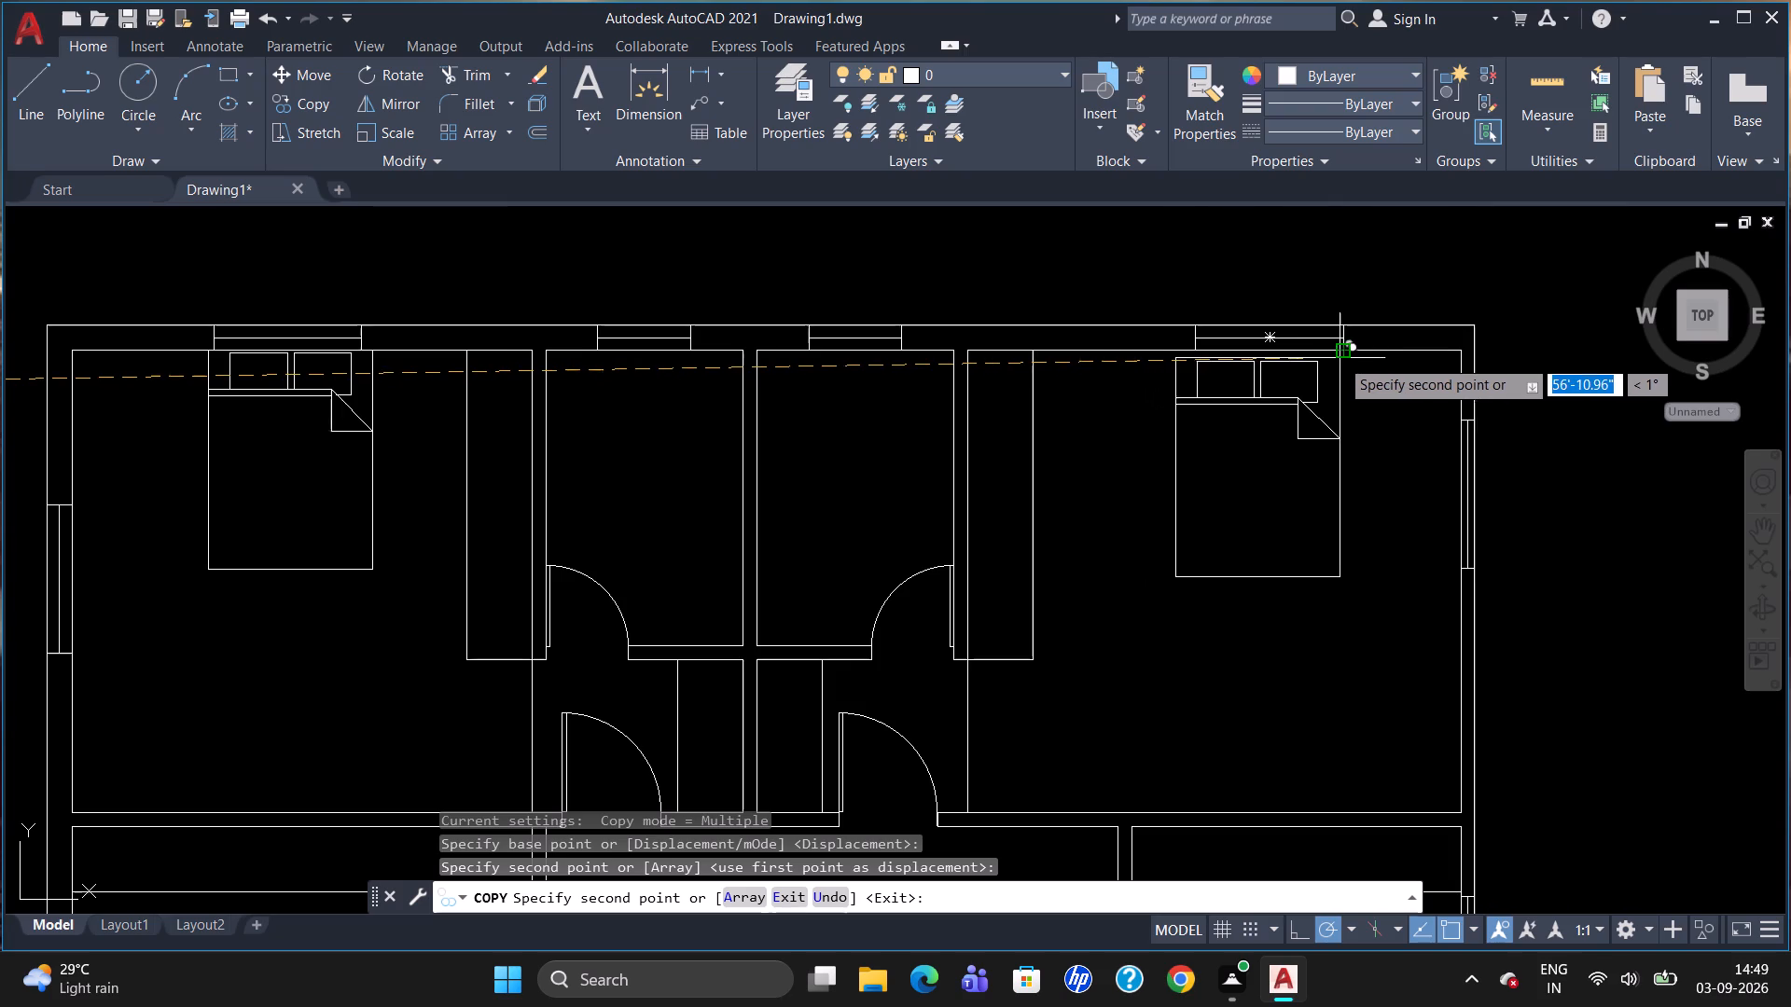
scroll(1343, 361, "up", 2)
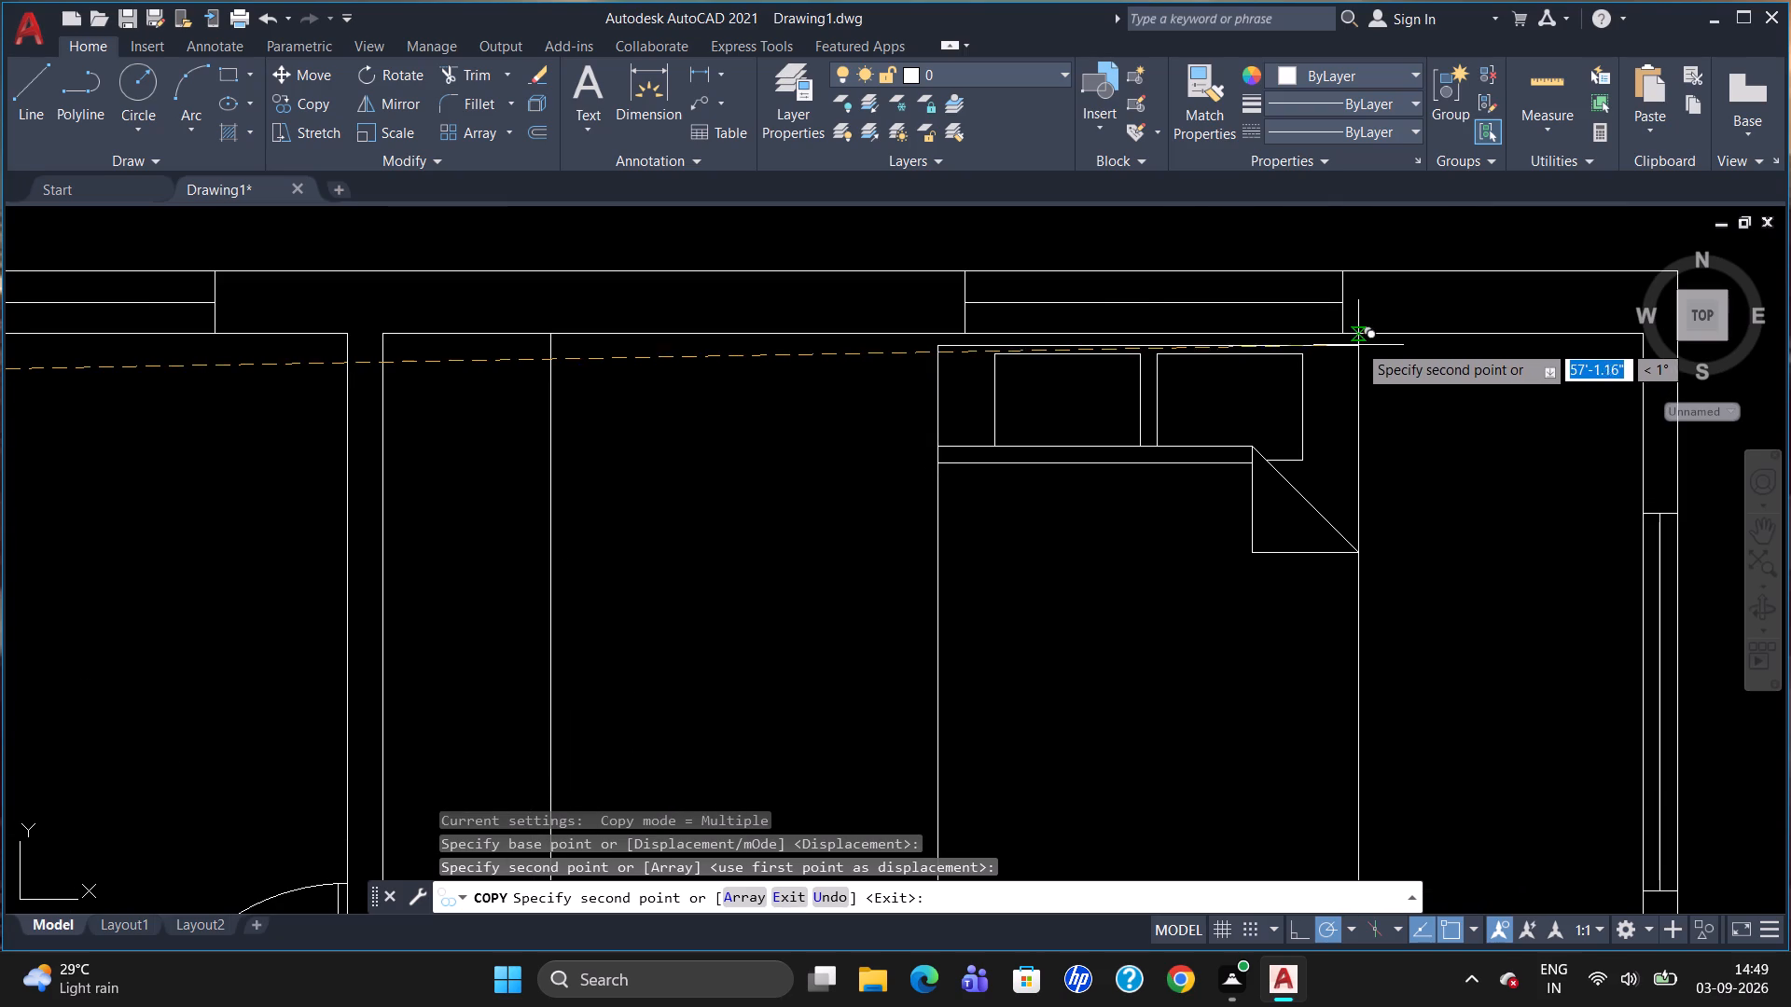
left_click(1352, 338)
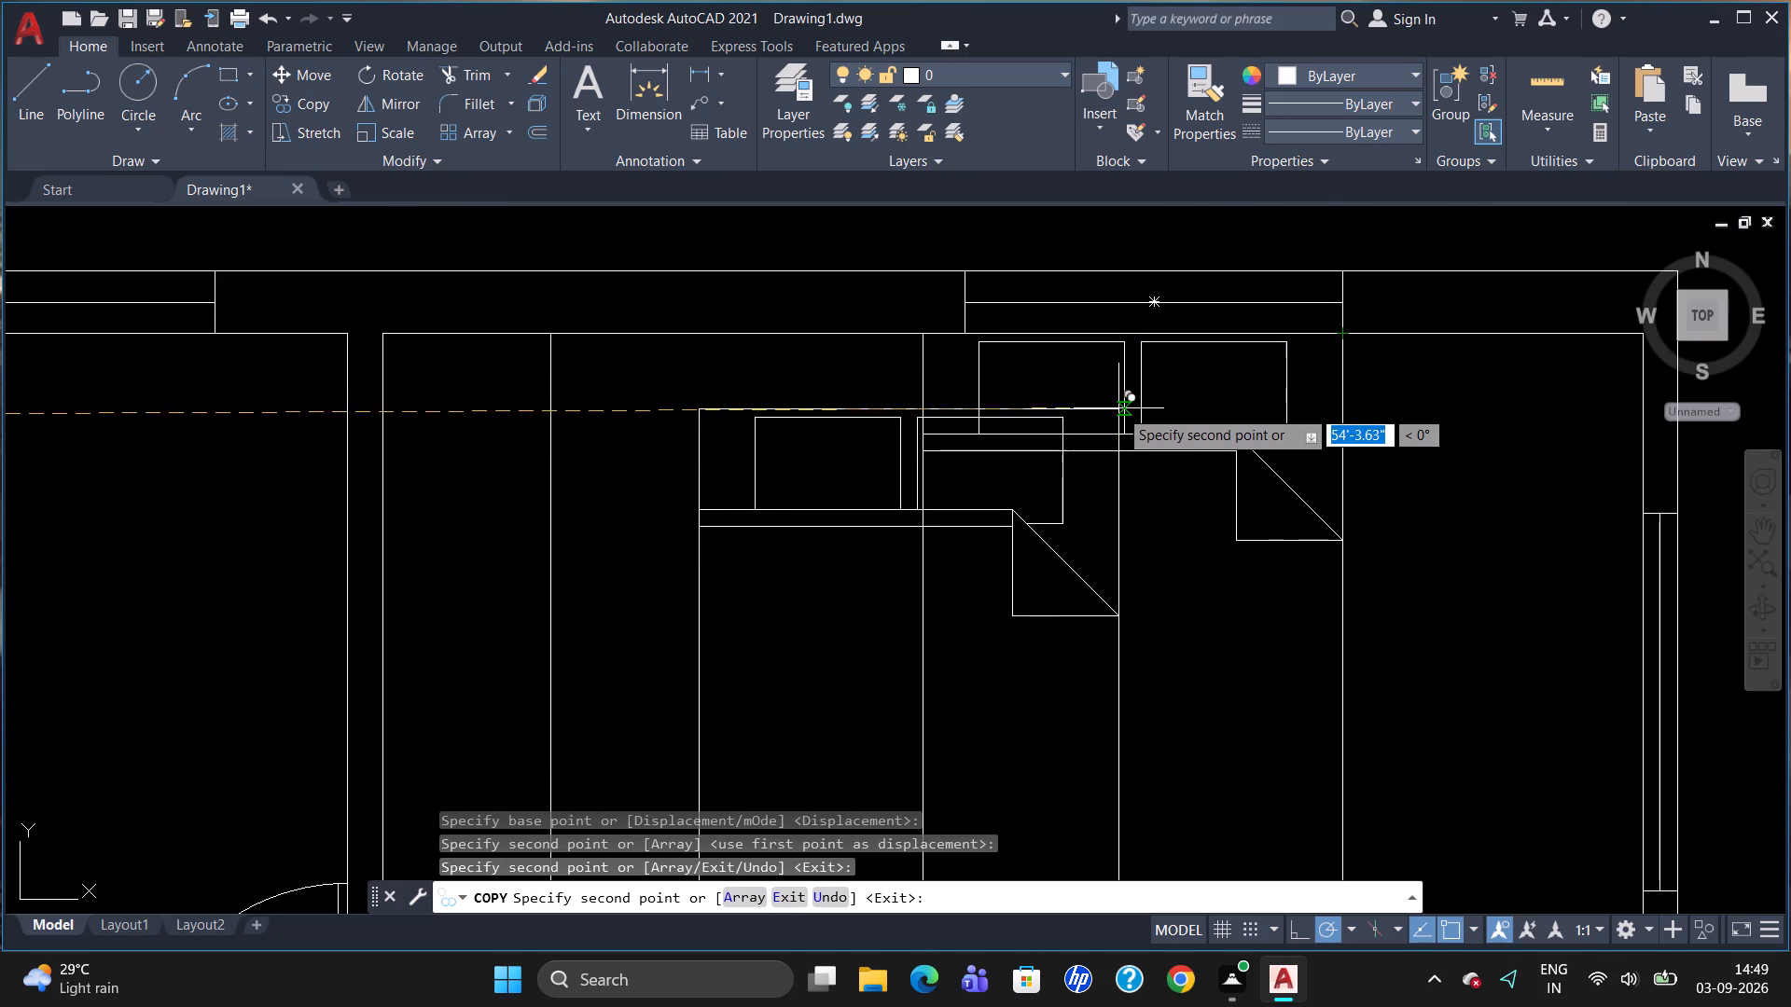
scroll(1120, 409, "down", 3)
scroll(1177, 333, "down", 2)
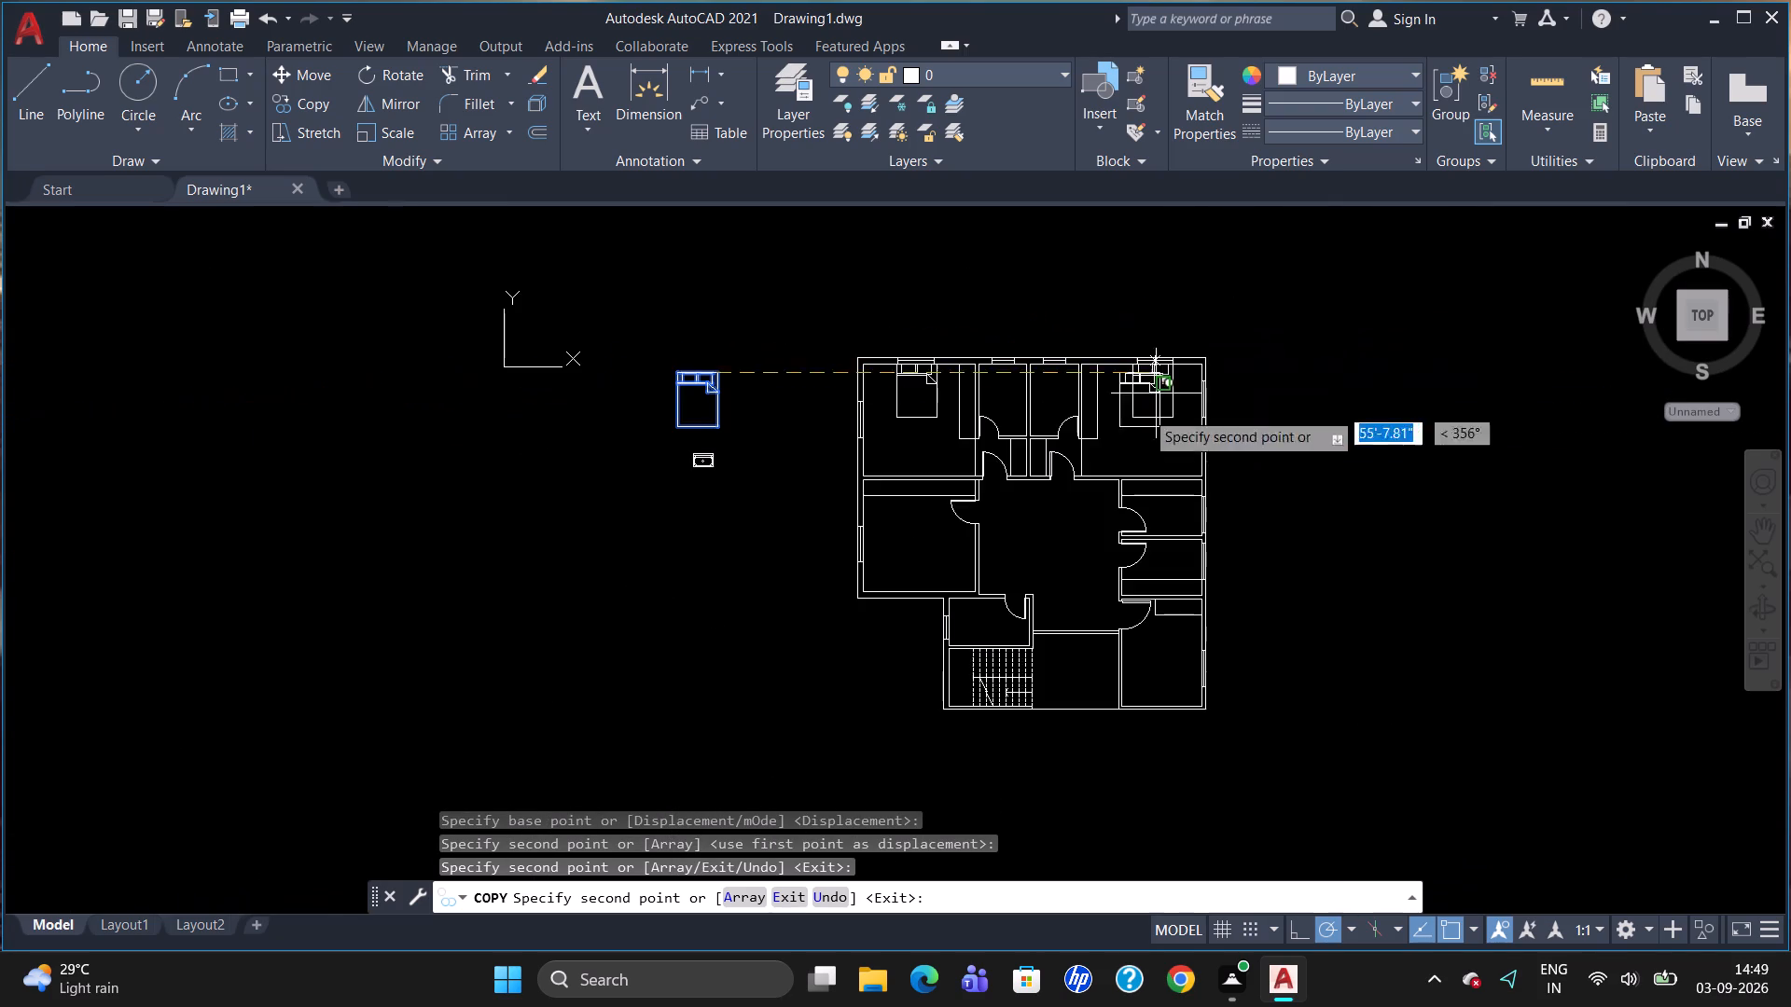
Rotate the original queen bed outside the plan by 90° so its head faces left.
key("Escape")
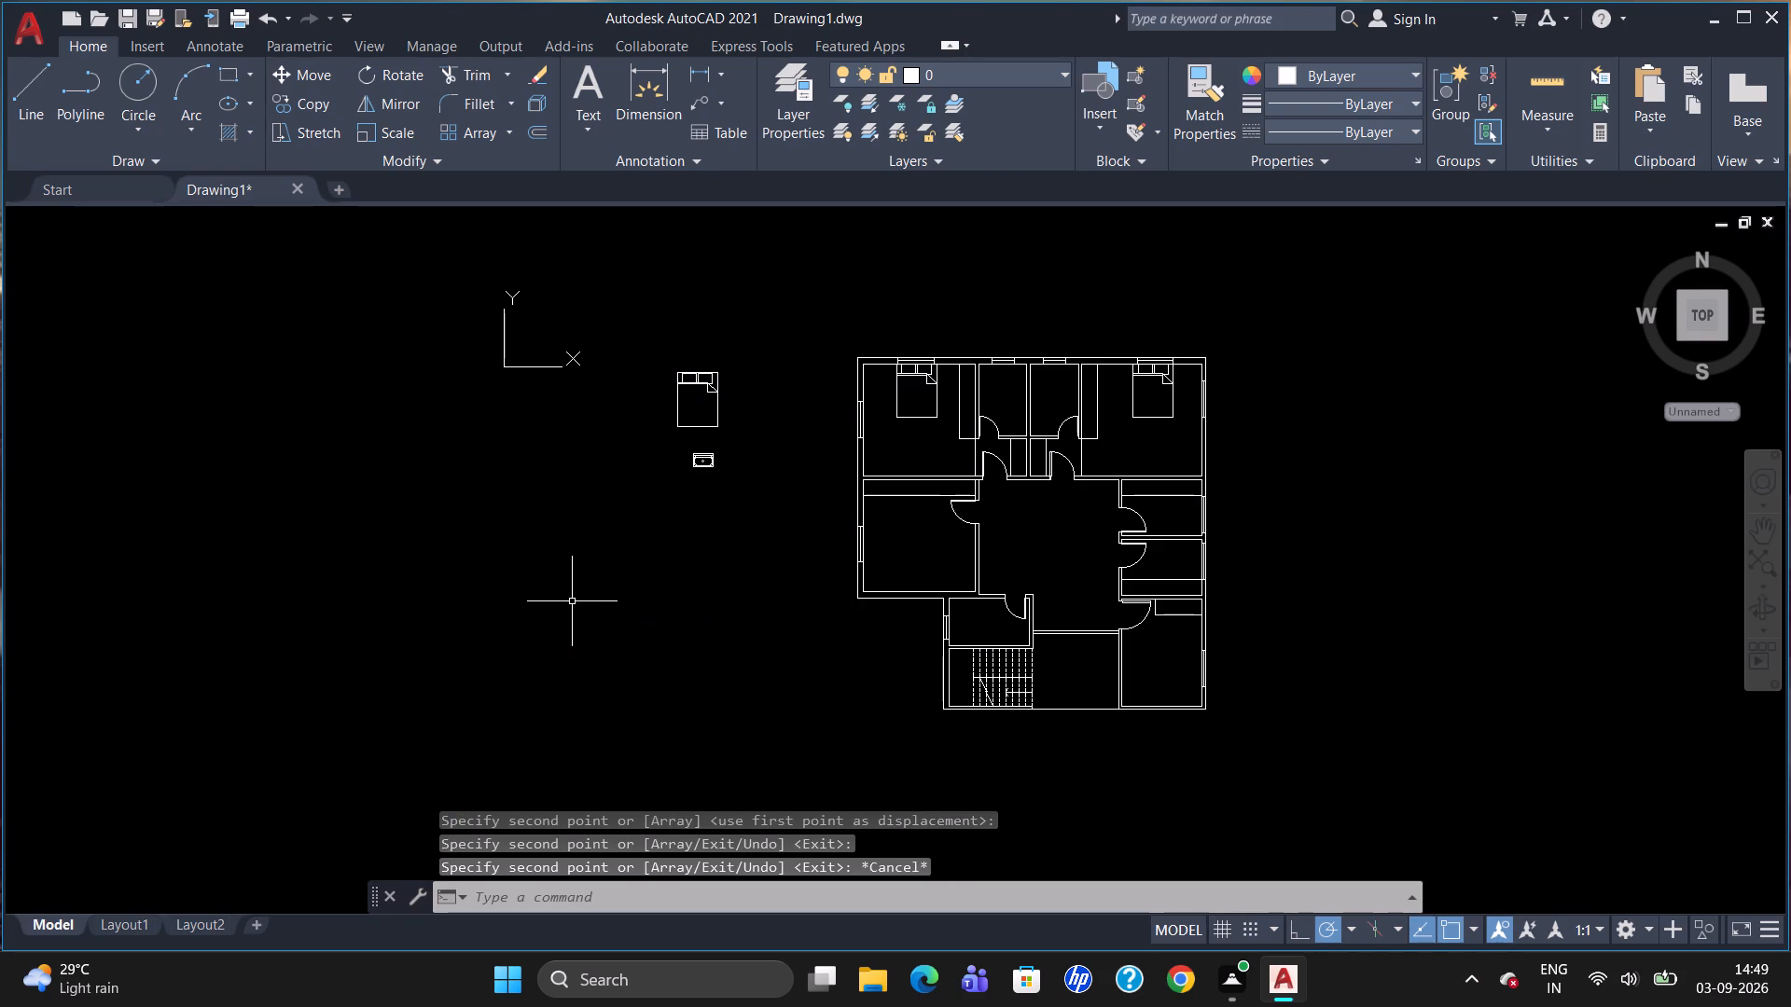
left_click(700, 375)
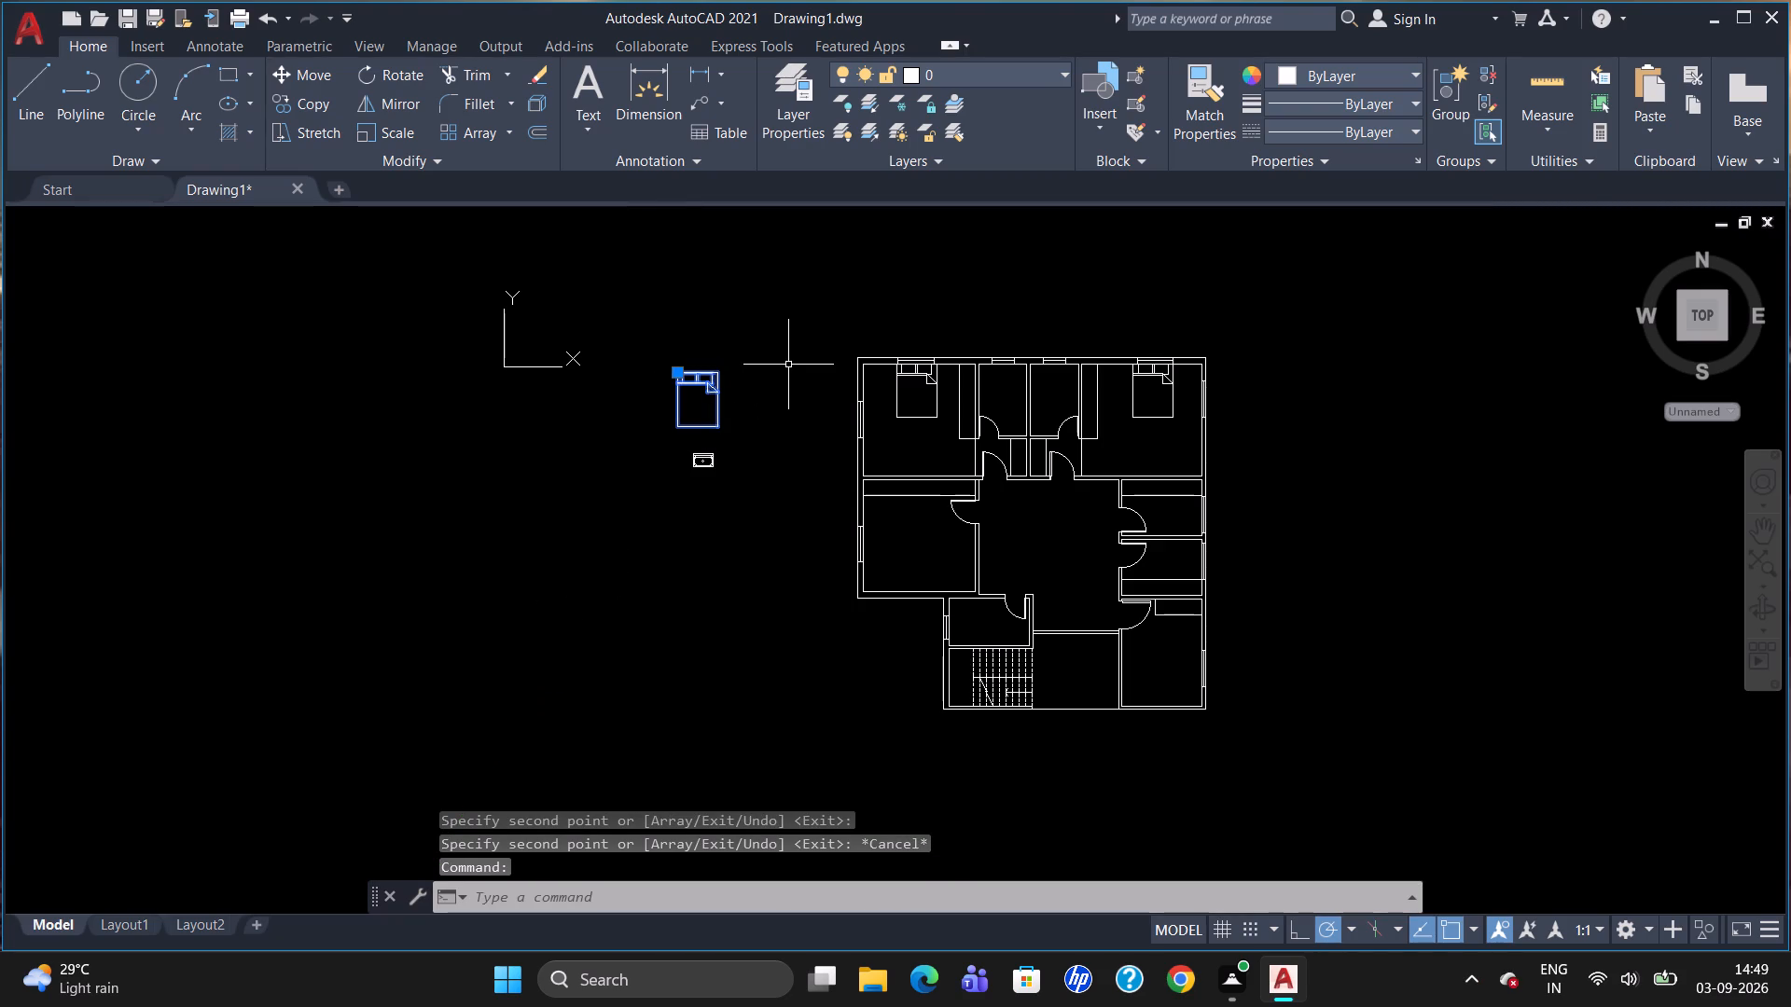
key("c")
key("BackSpace")
type("RO")
key("Return")
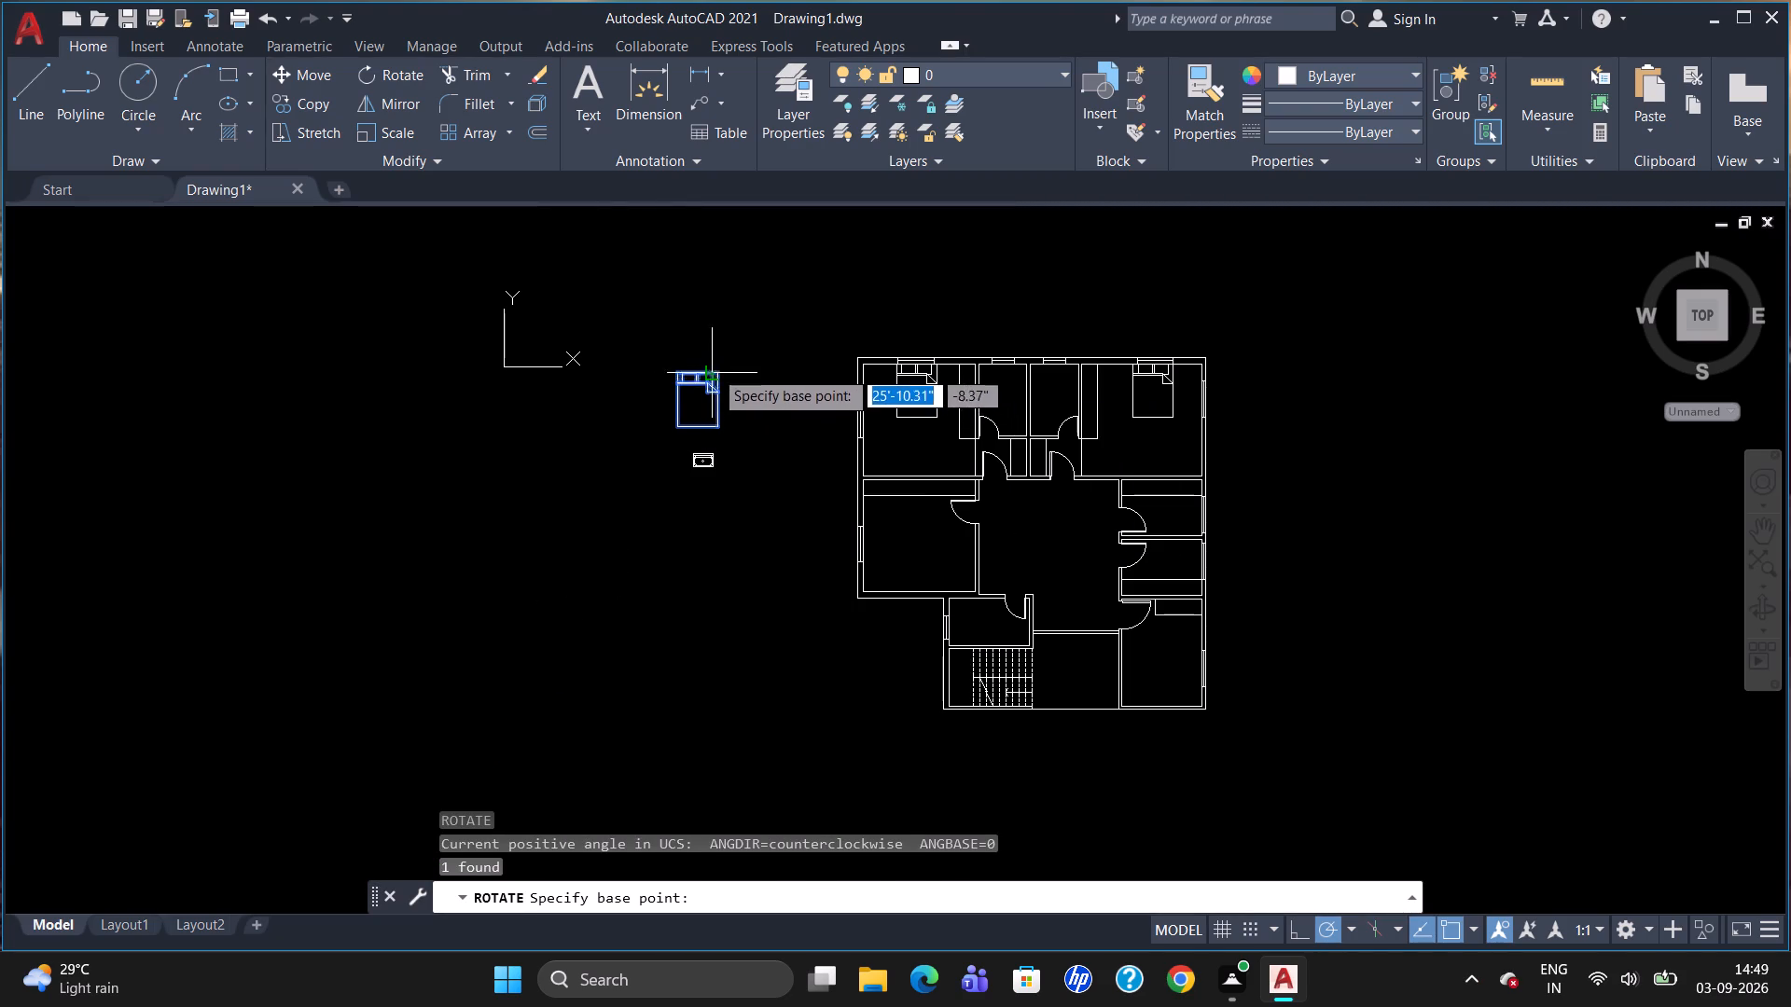
left_click(714, 368)
left_click(705, 302)
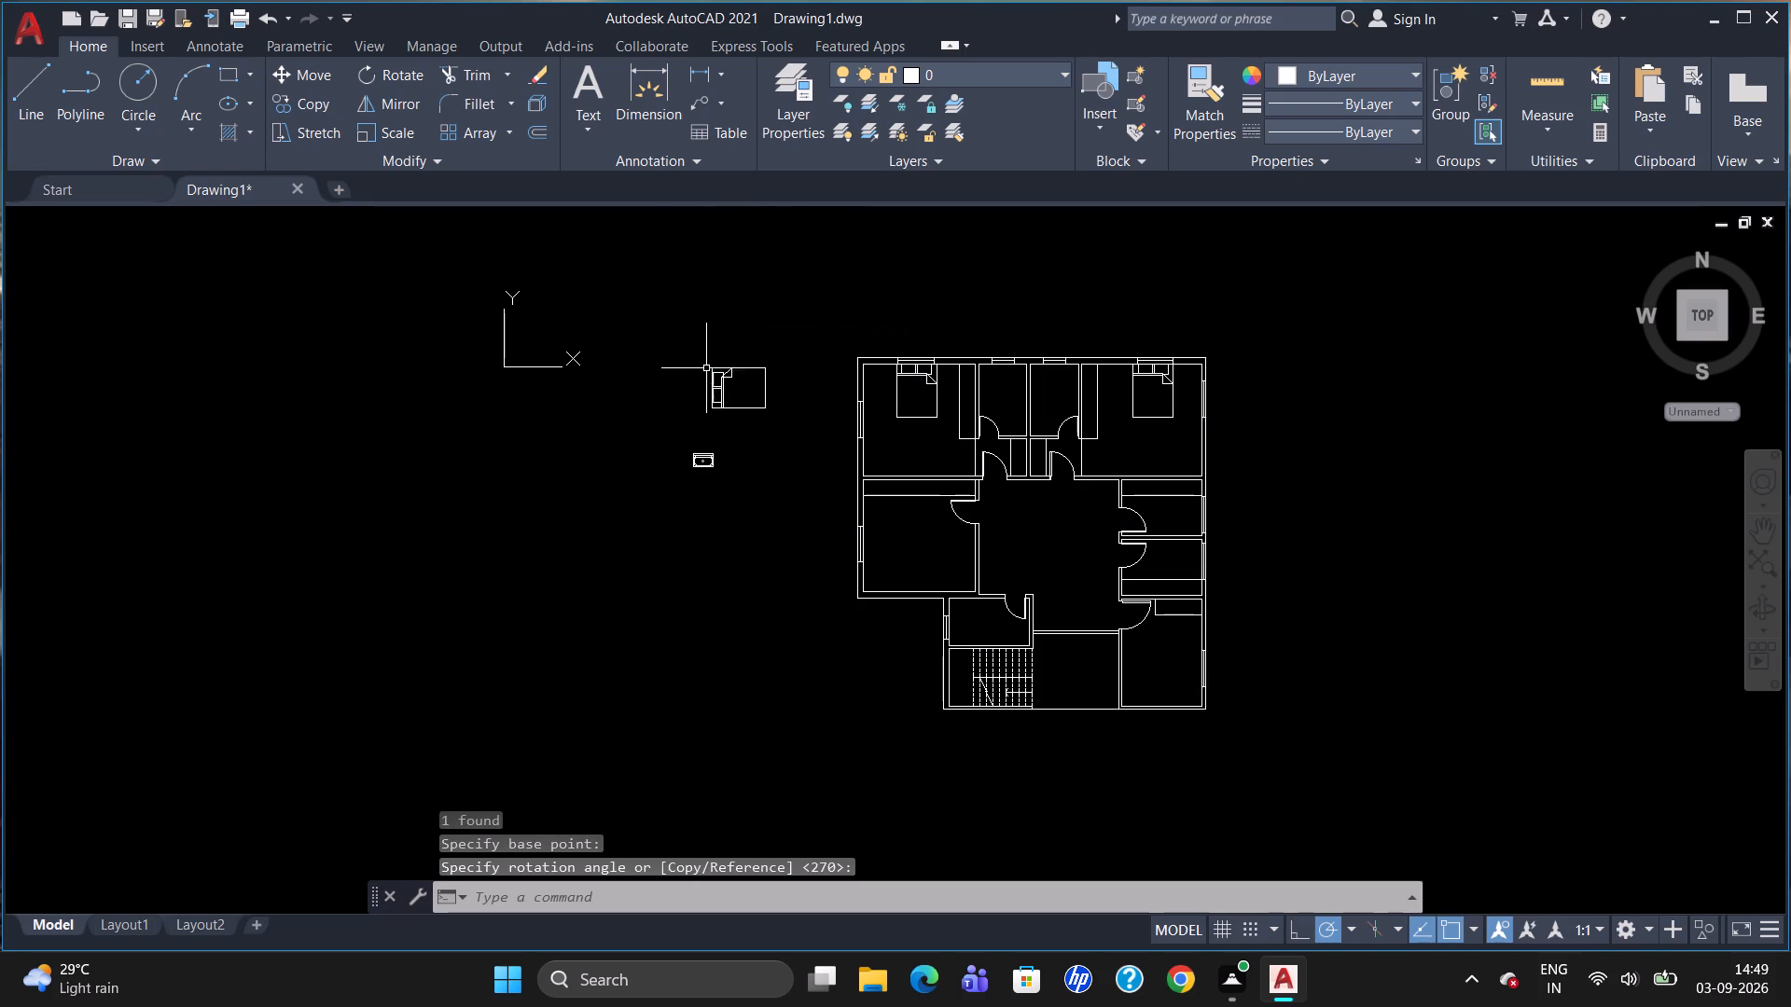
Move the rotated bed into the middle-left room, with its head against the left wall at the window.
left_click(711, 379)
key("m")
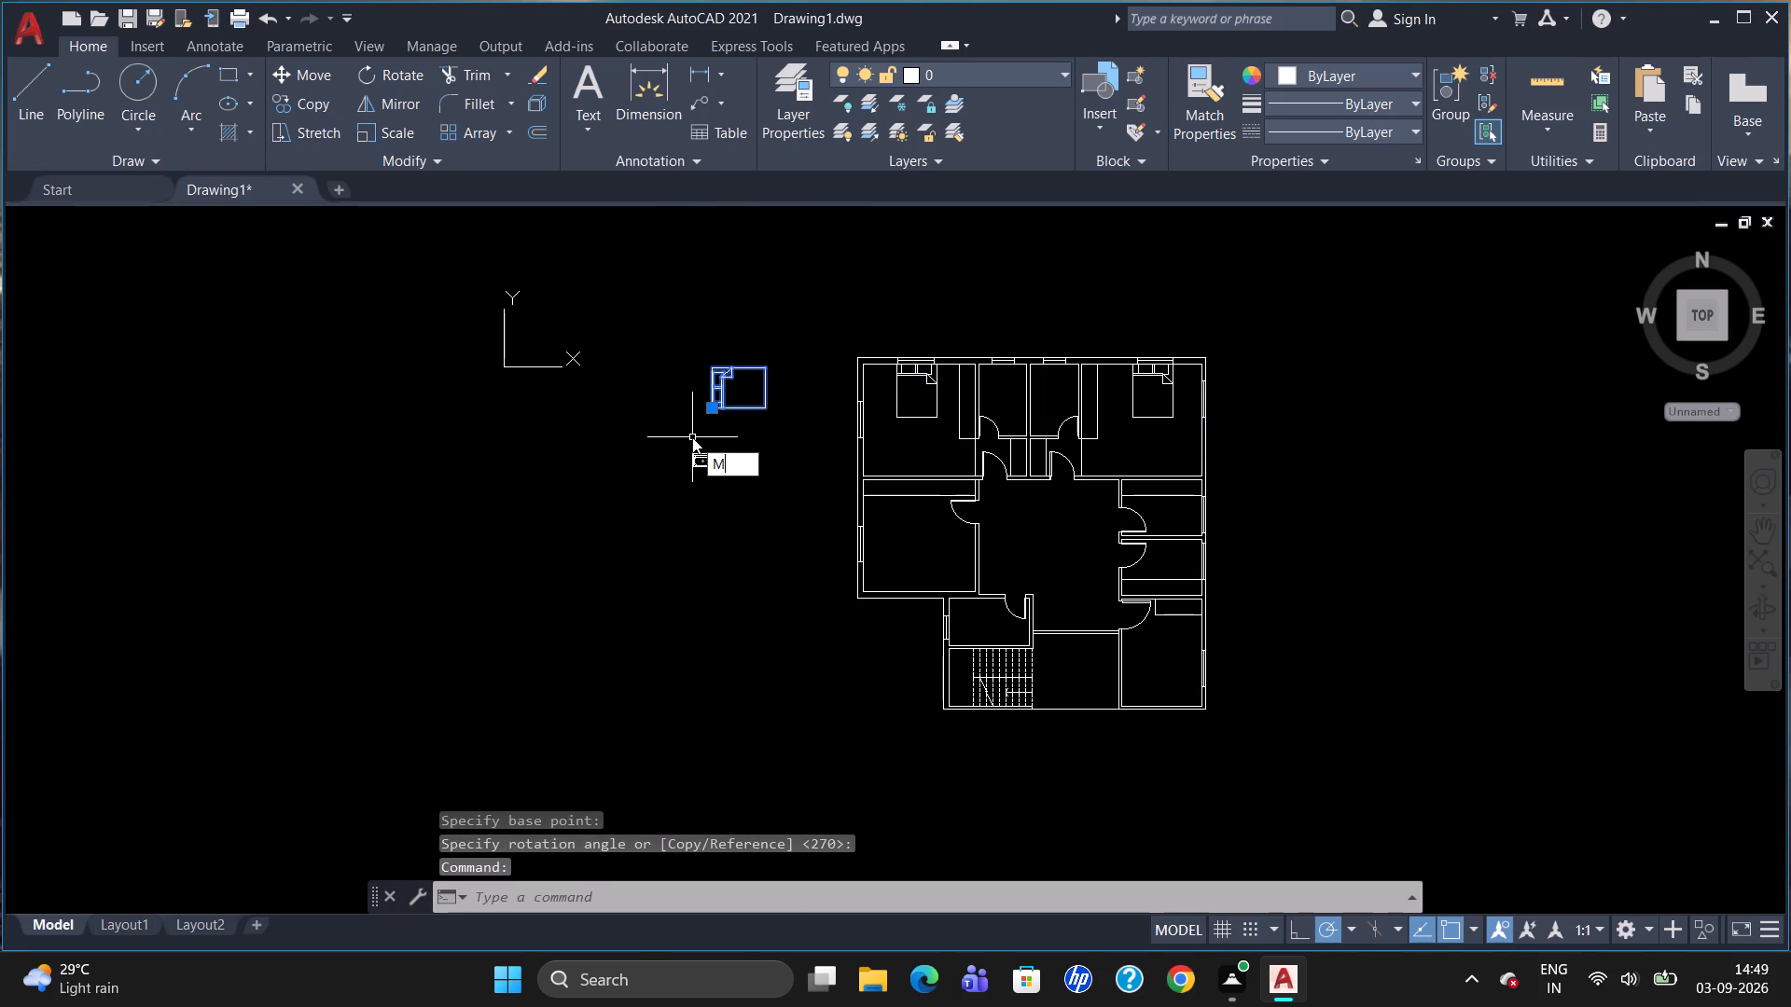
key("Return")
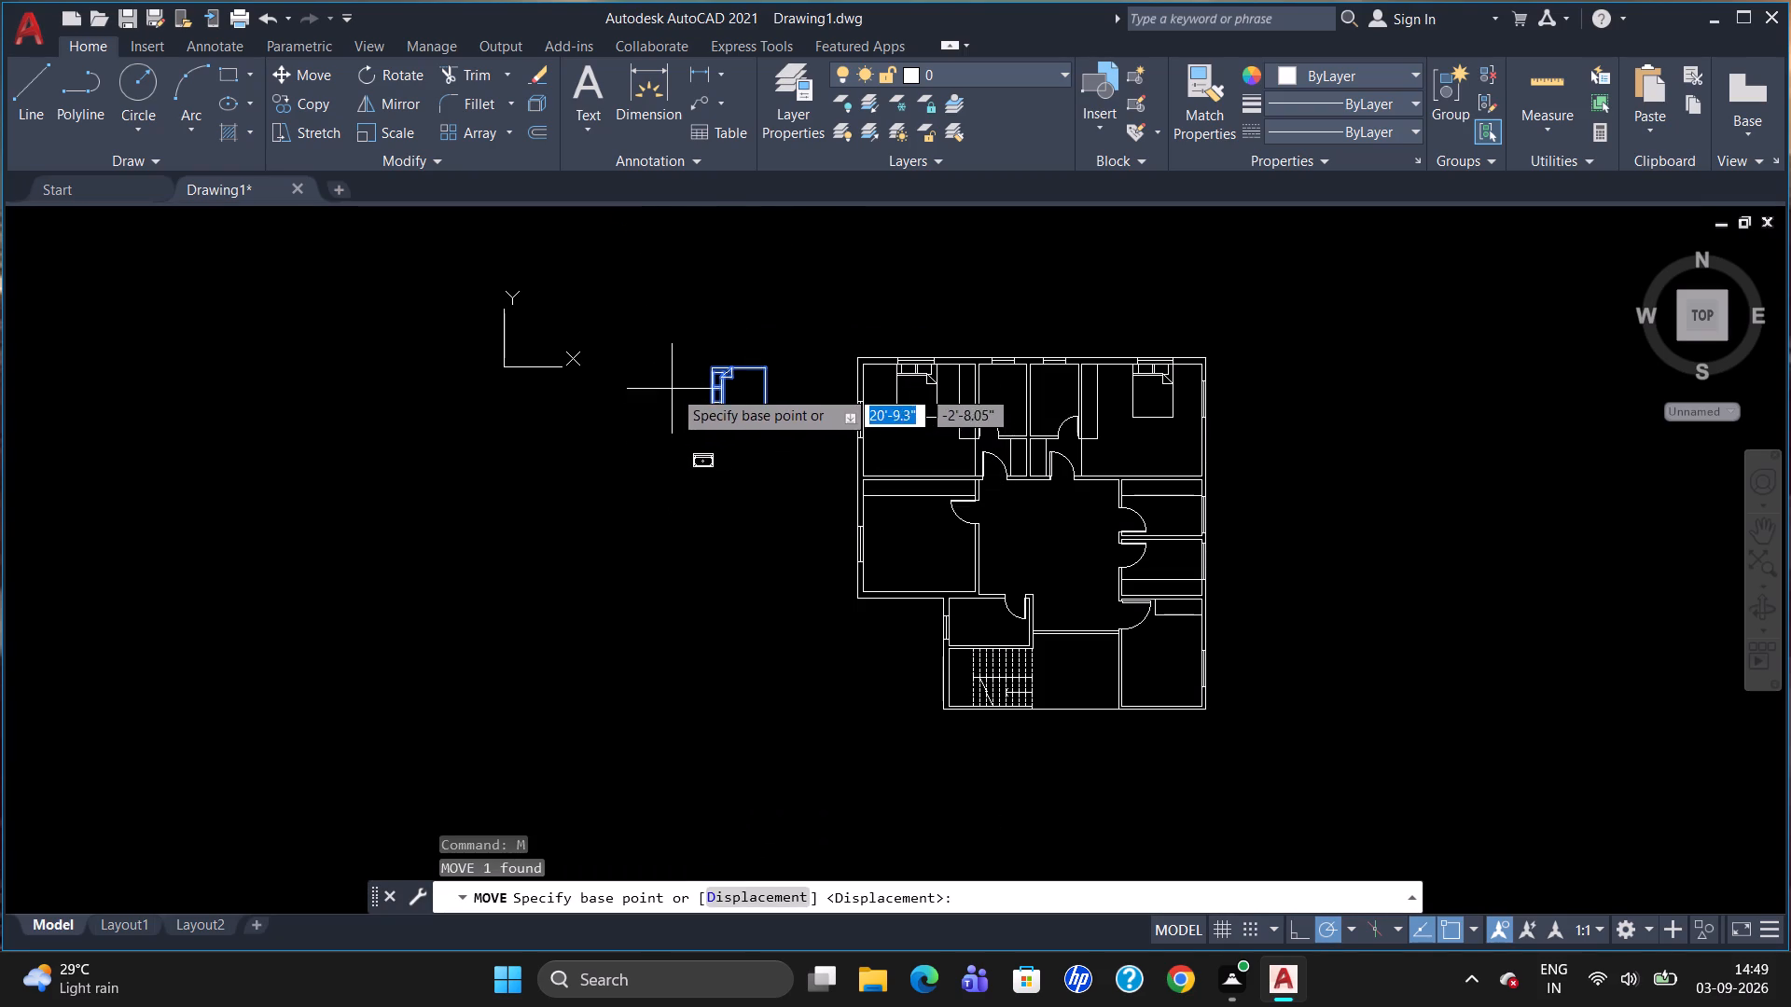
left_click(701, 405)
scroll(866, 573, "up", 3)
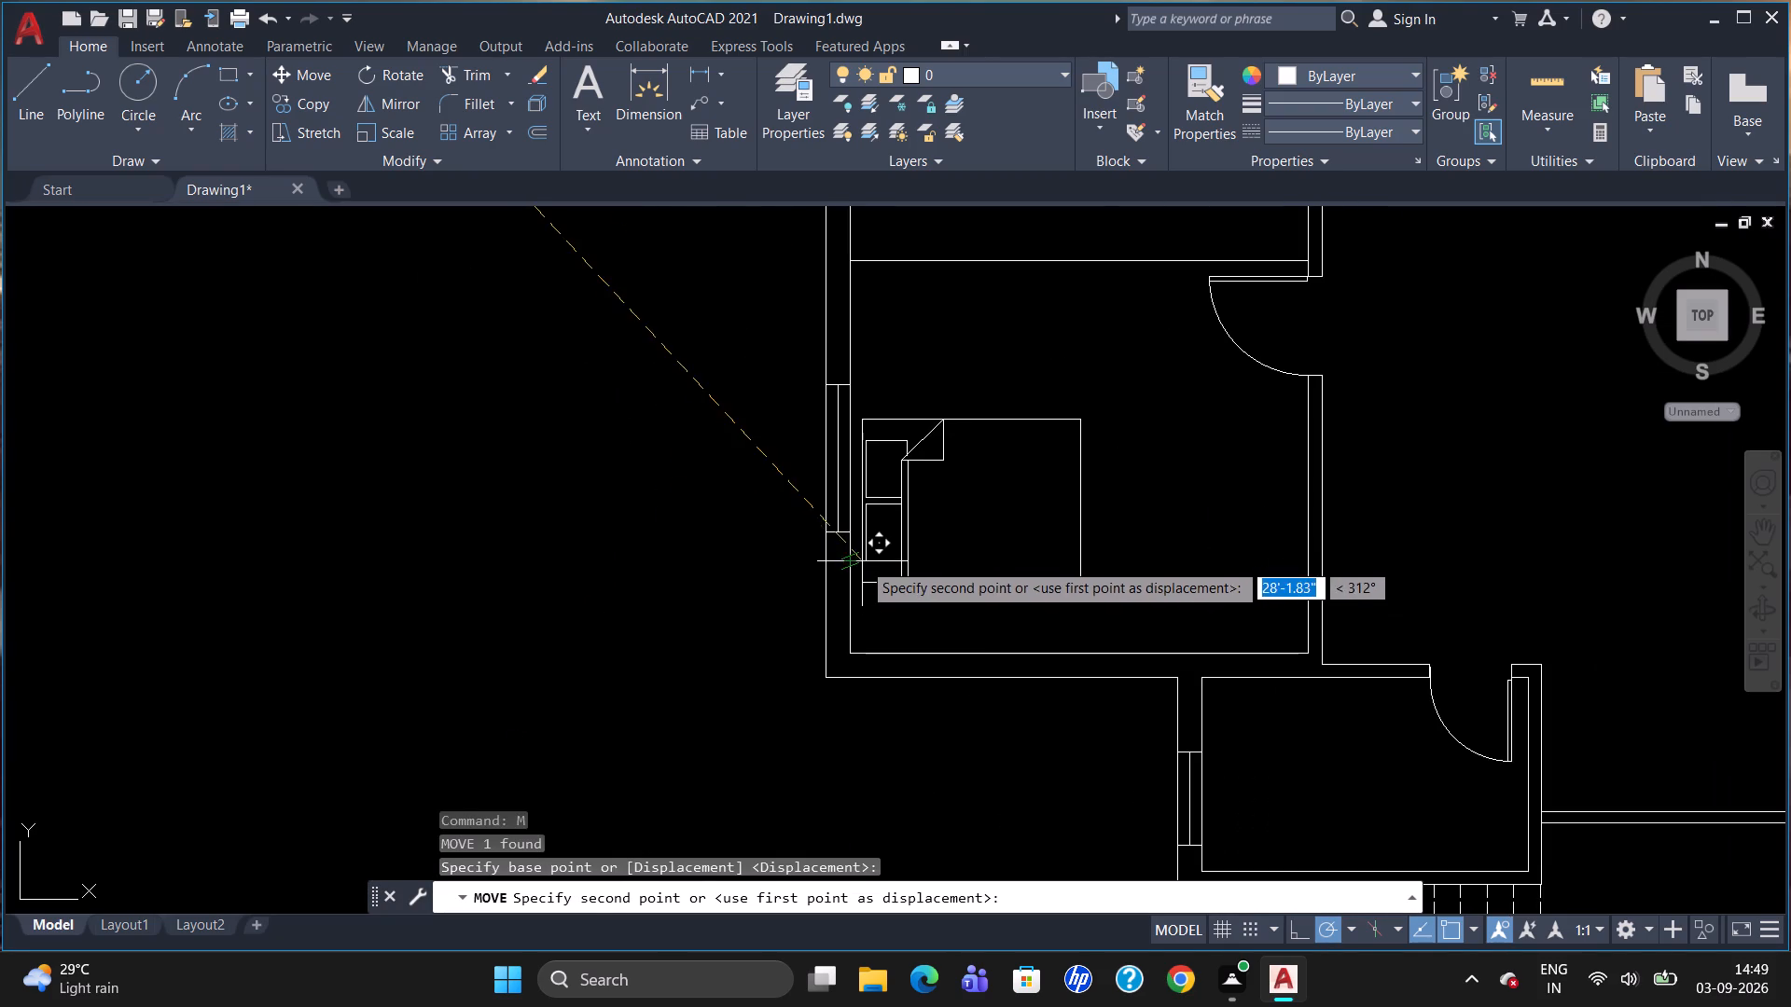
left_click(854, 522)
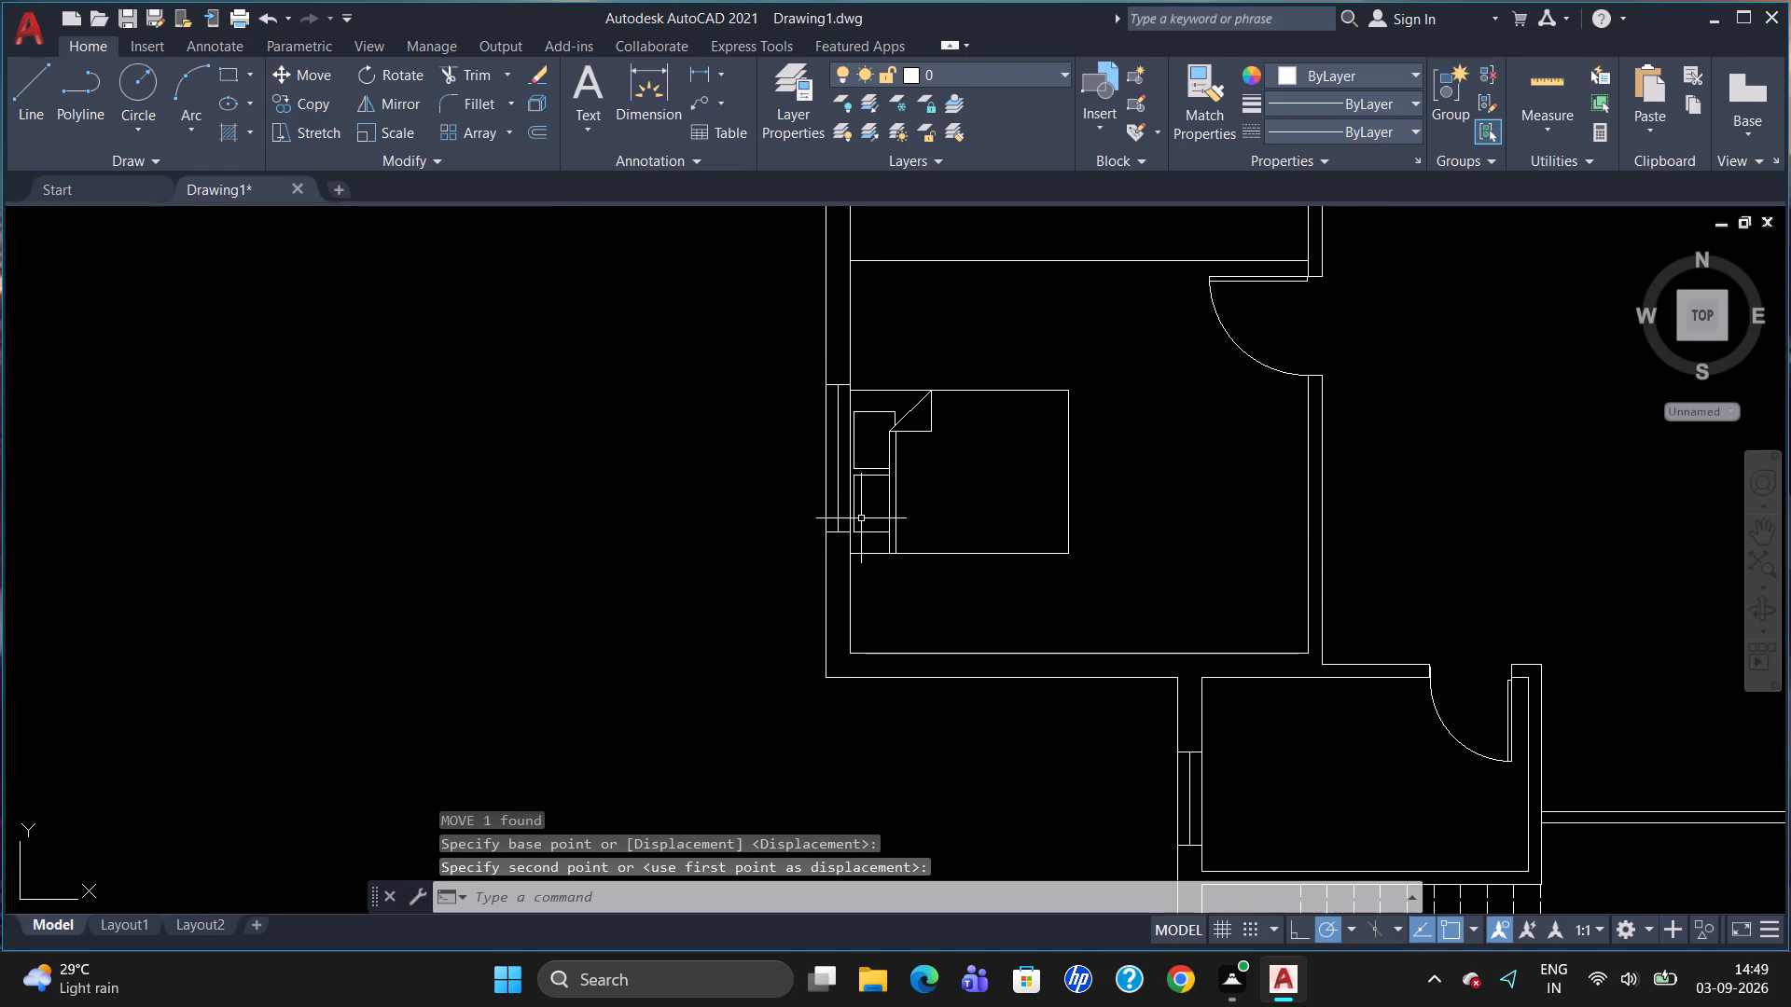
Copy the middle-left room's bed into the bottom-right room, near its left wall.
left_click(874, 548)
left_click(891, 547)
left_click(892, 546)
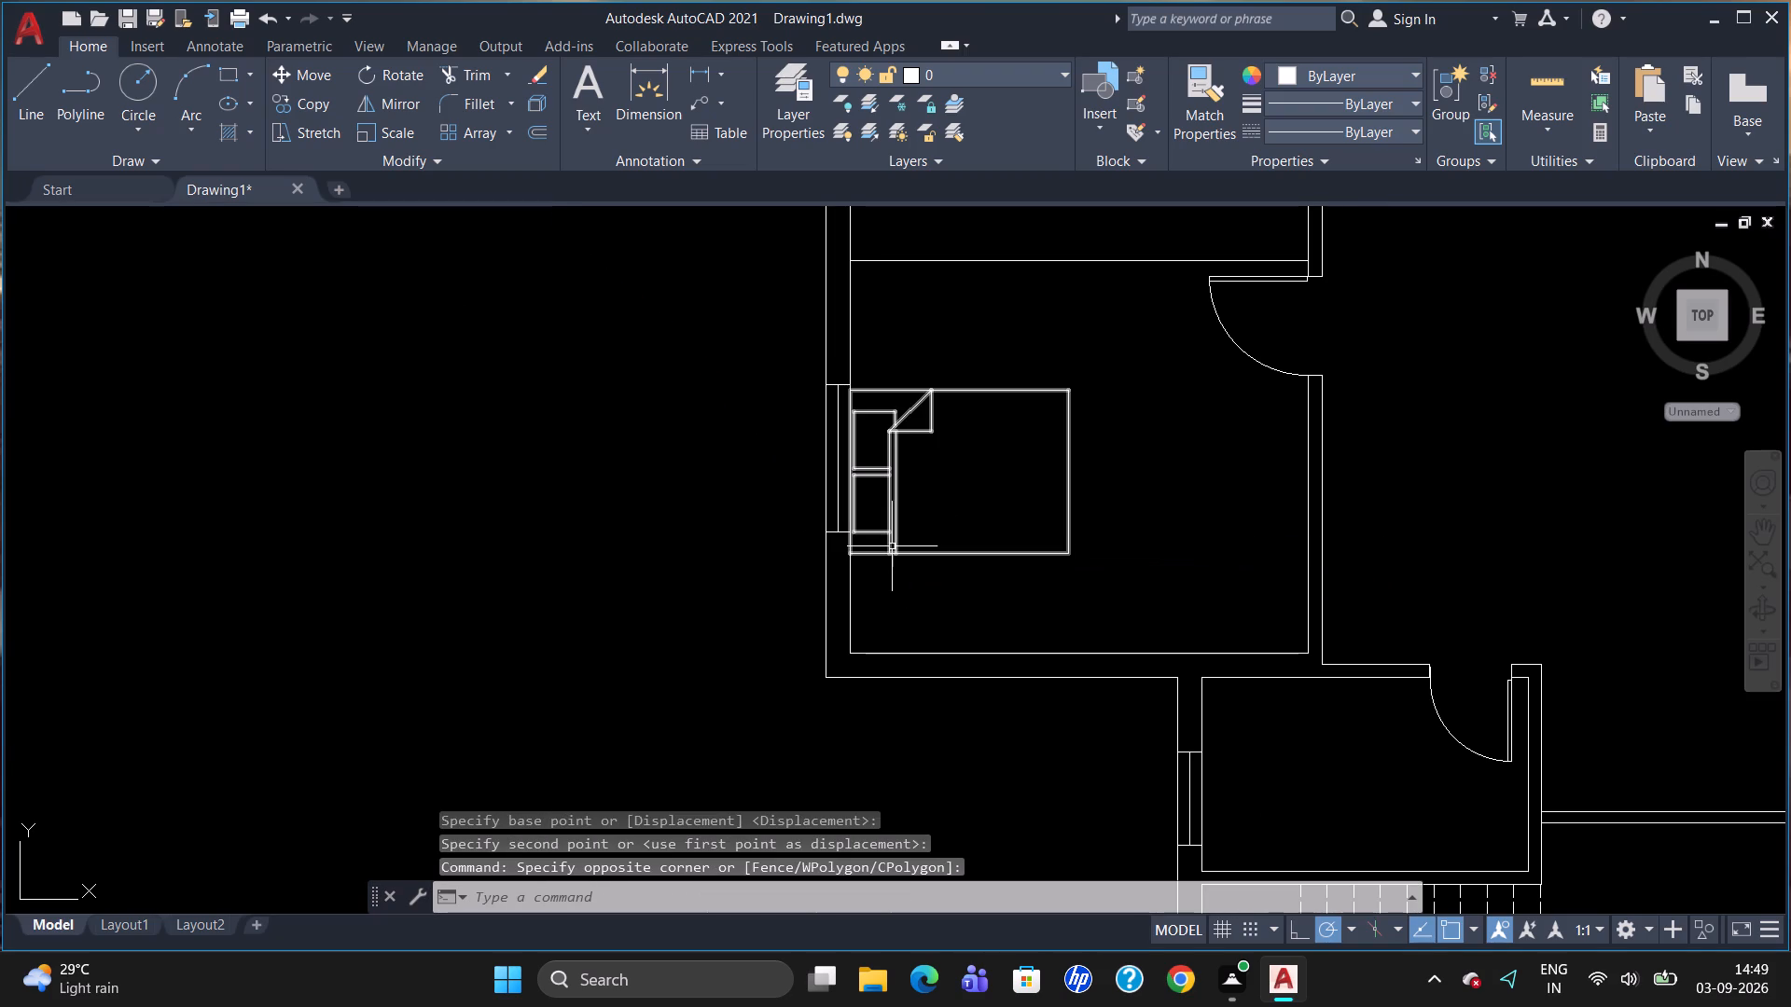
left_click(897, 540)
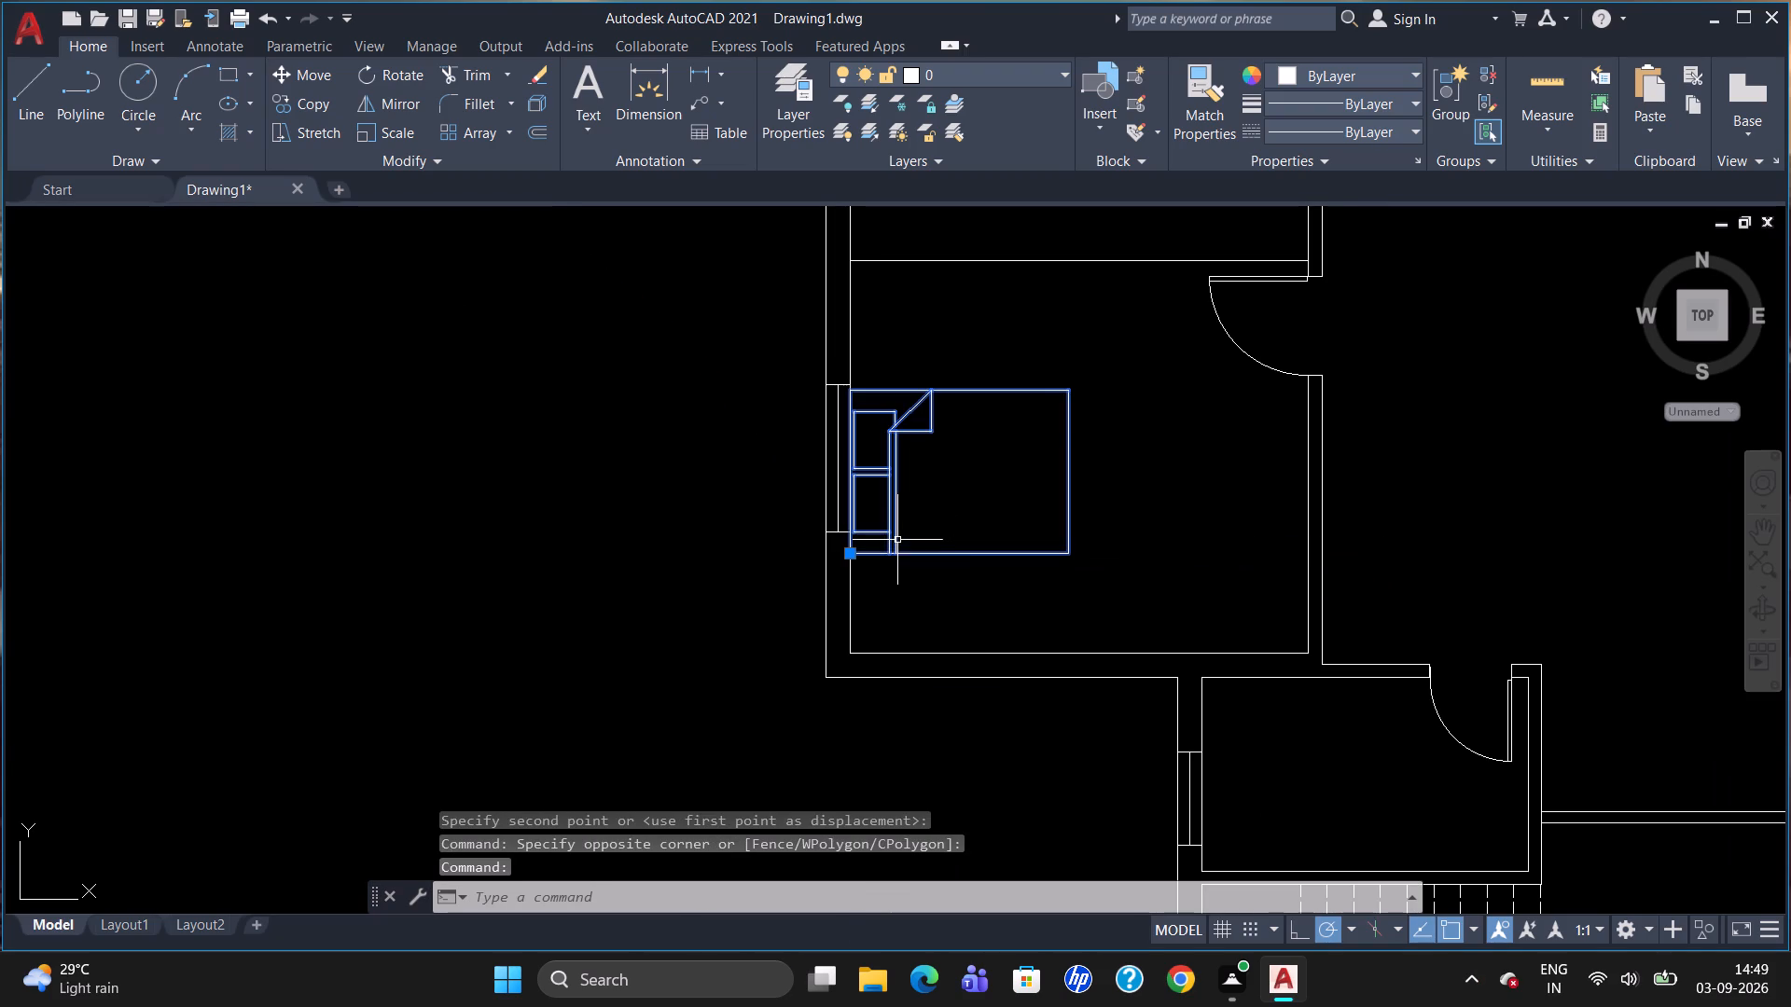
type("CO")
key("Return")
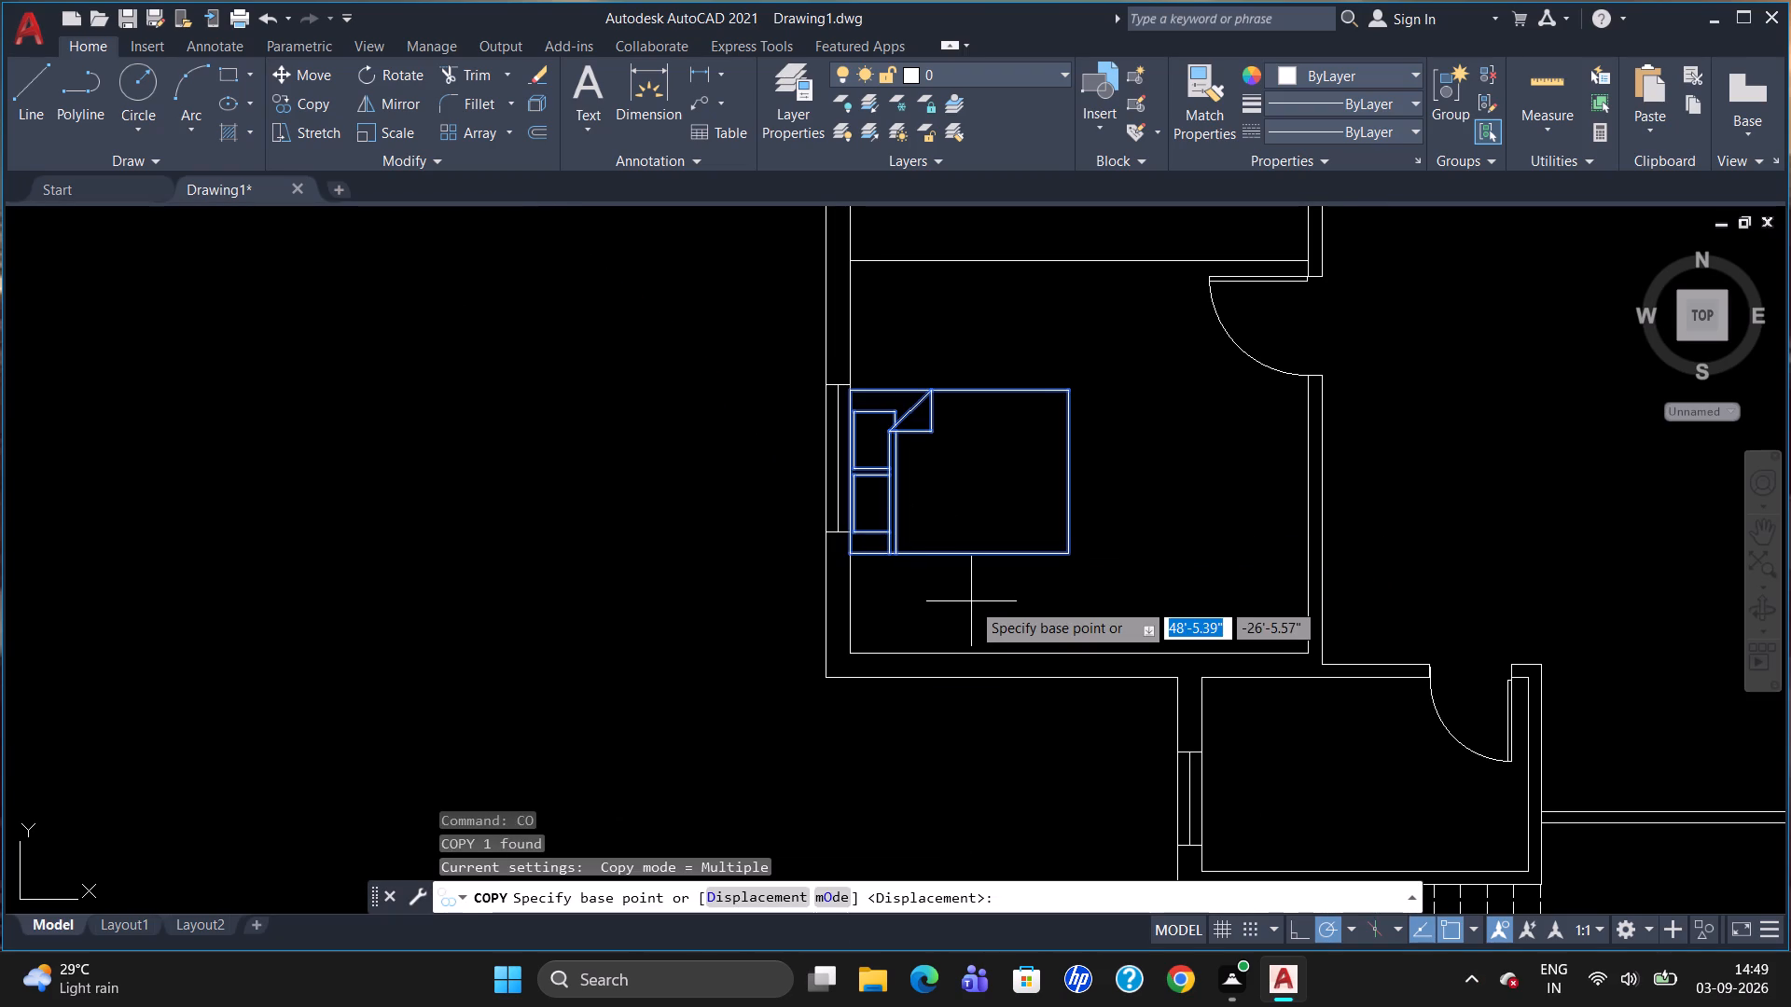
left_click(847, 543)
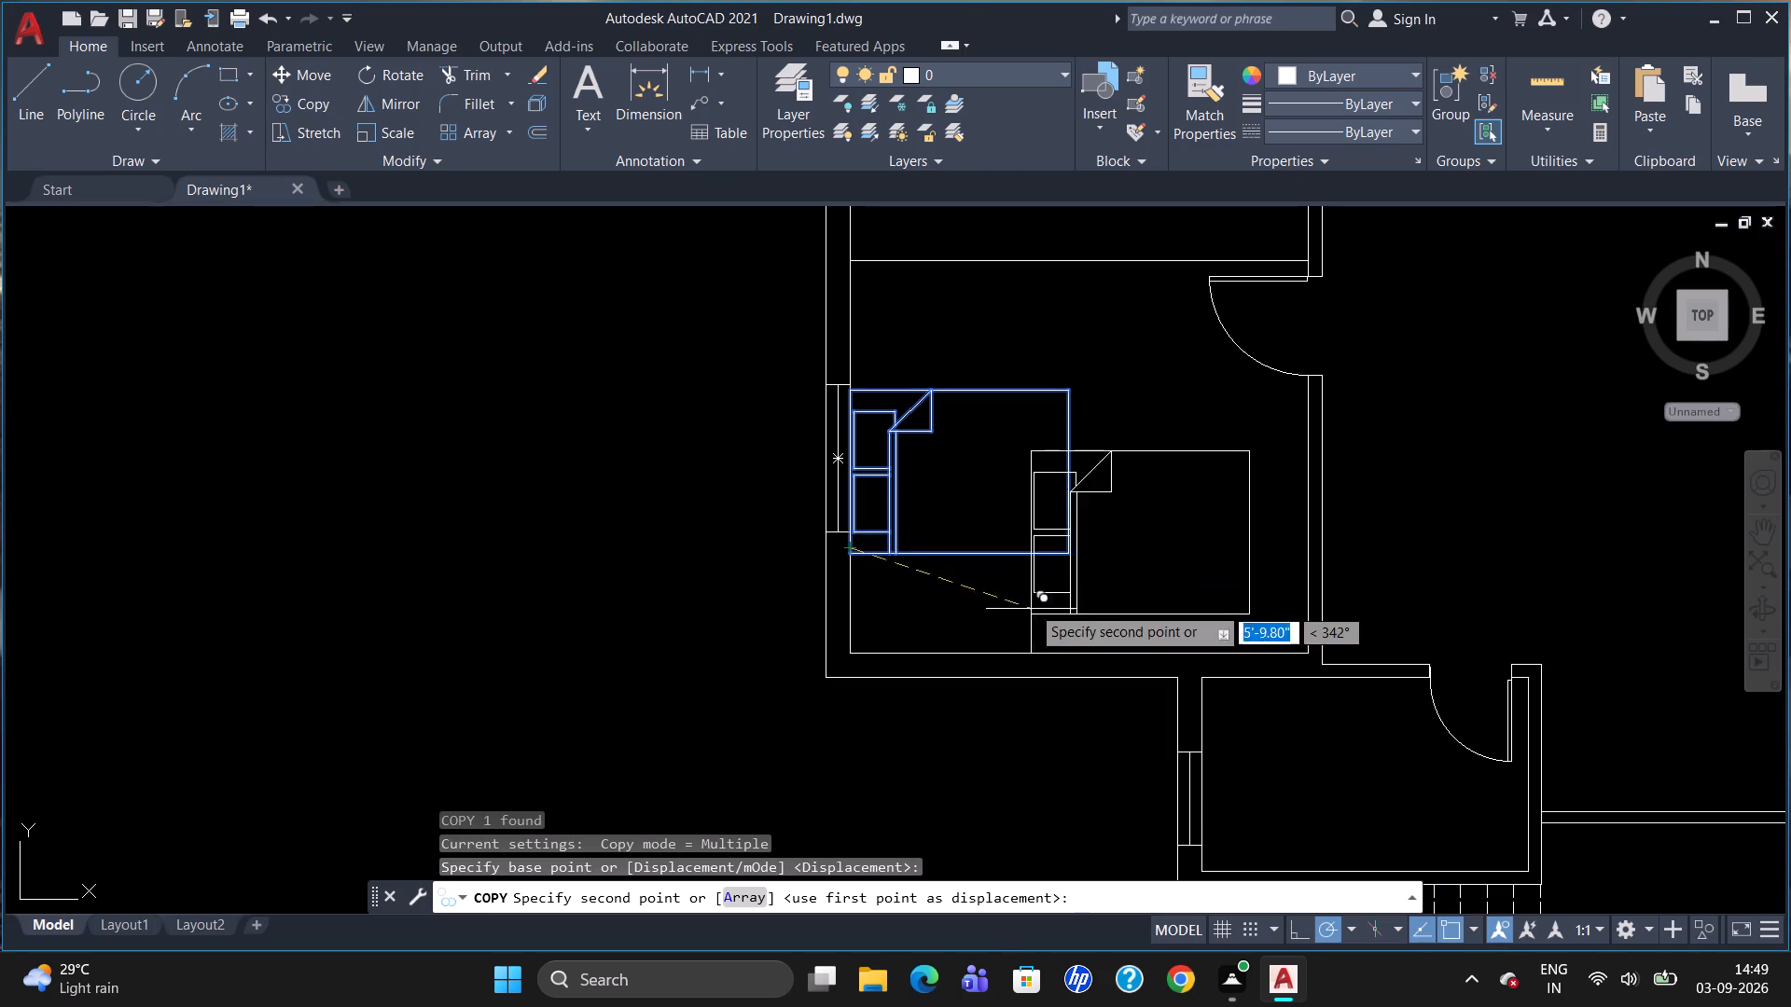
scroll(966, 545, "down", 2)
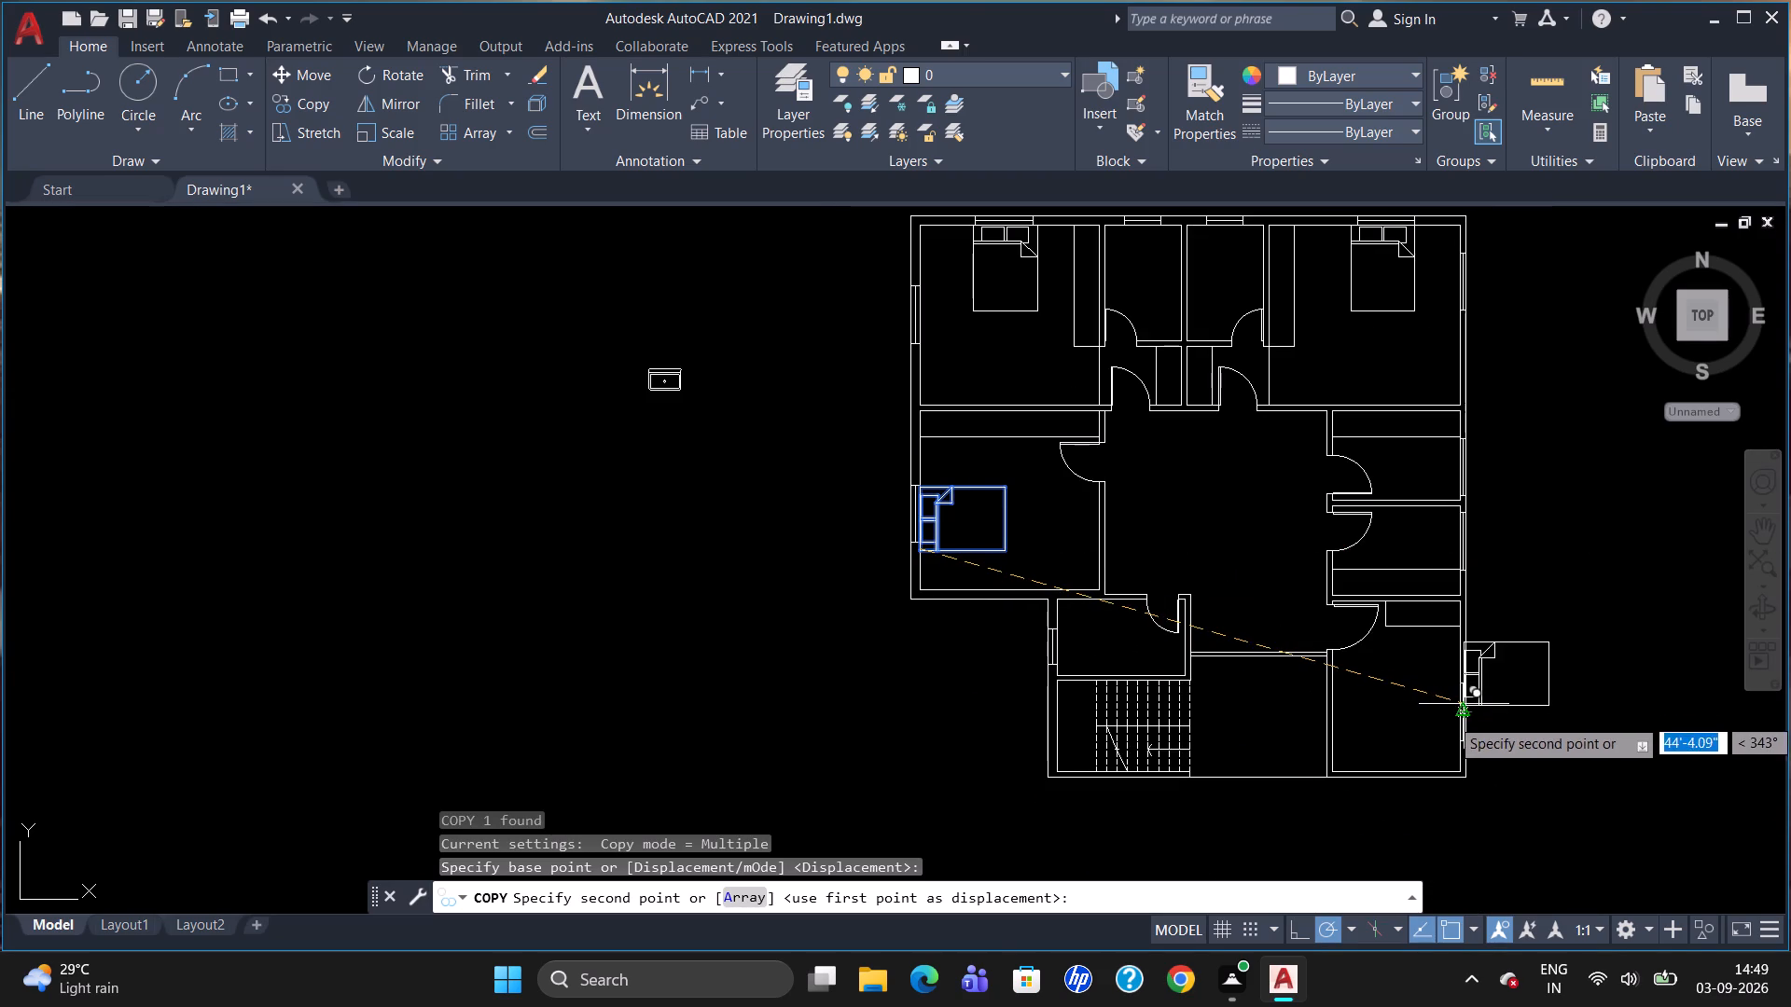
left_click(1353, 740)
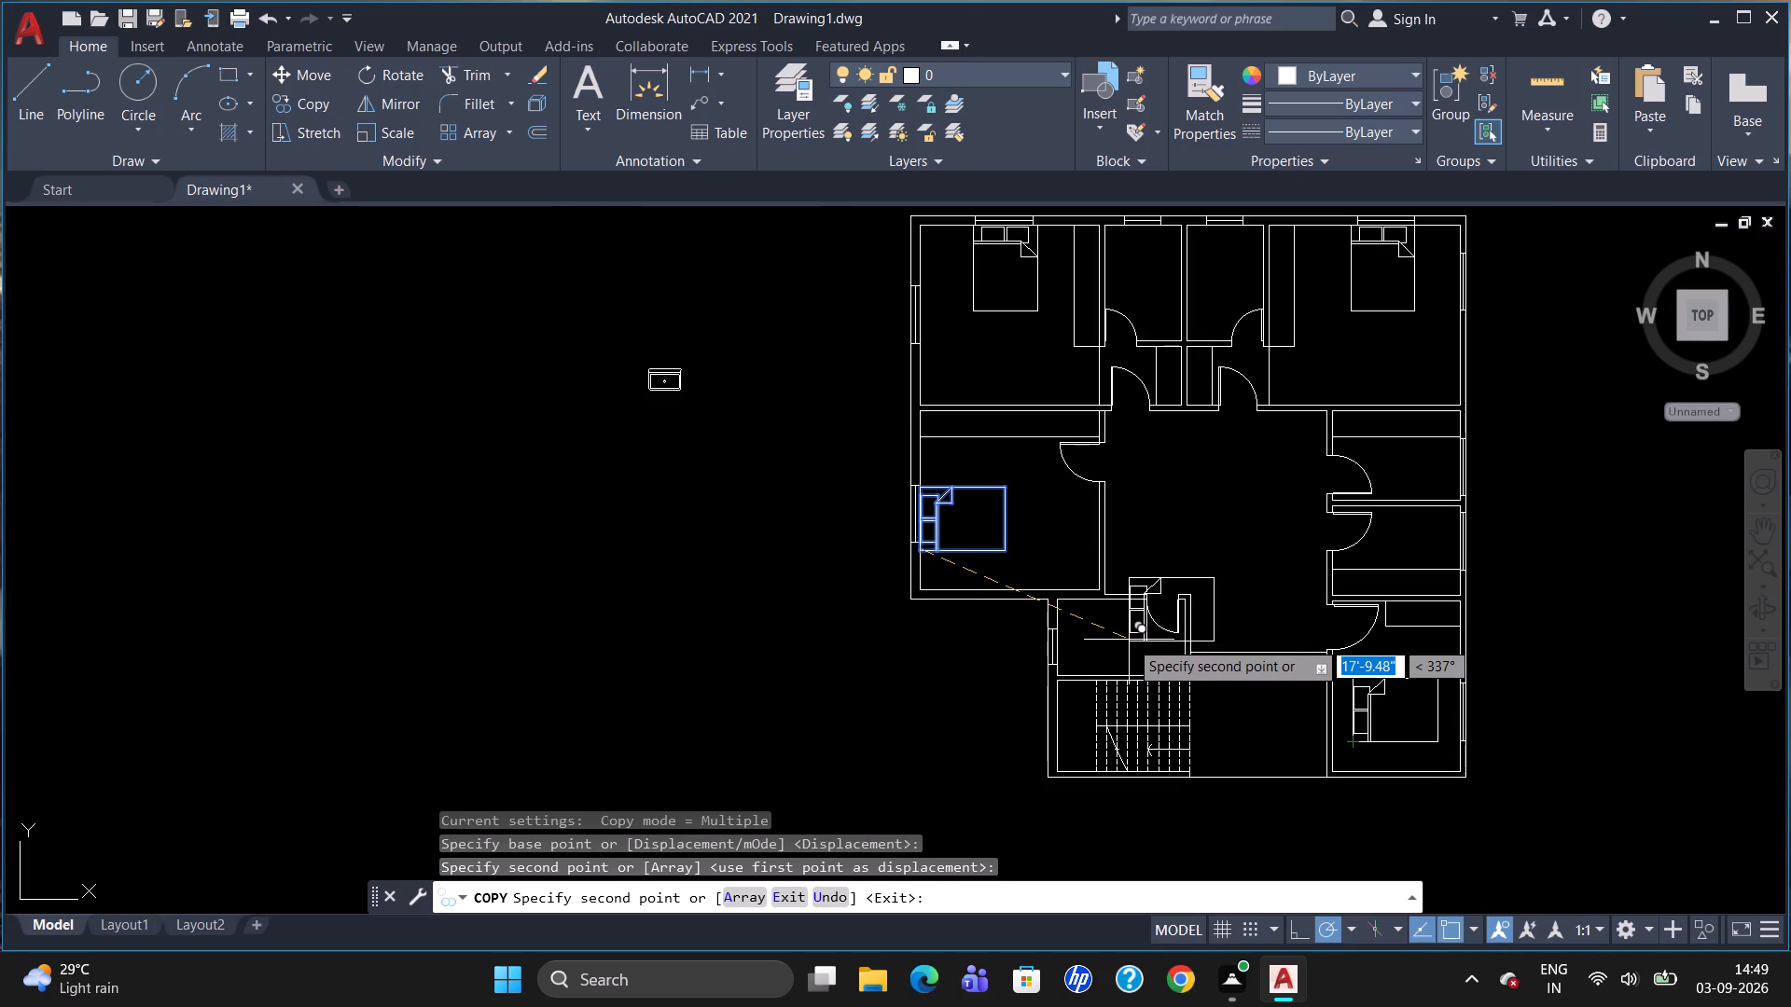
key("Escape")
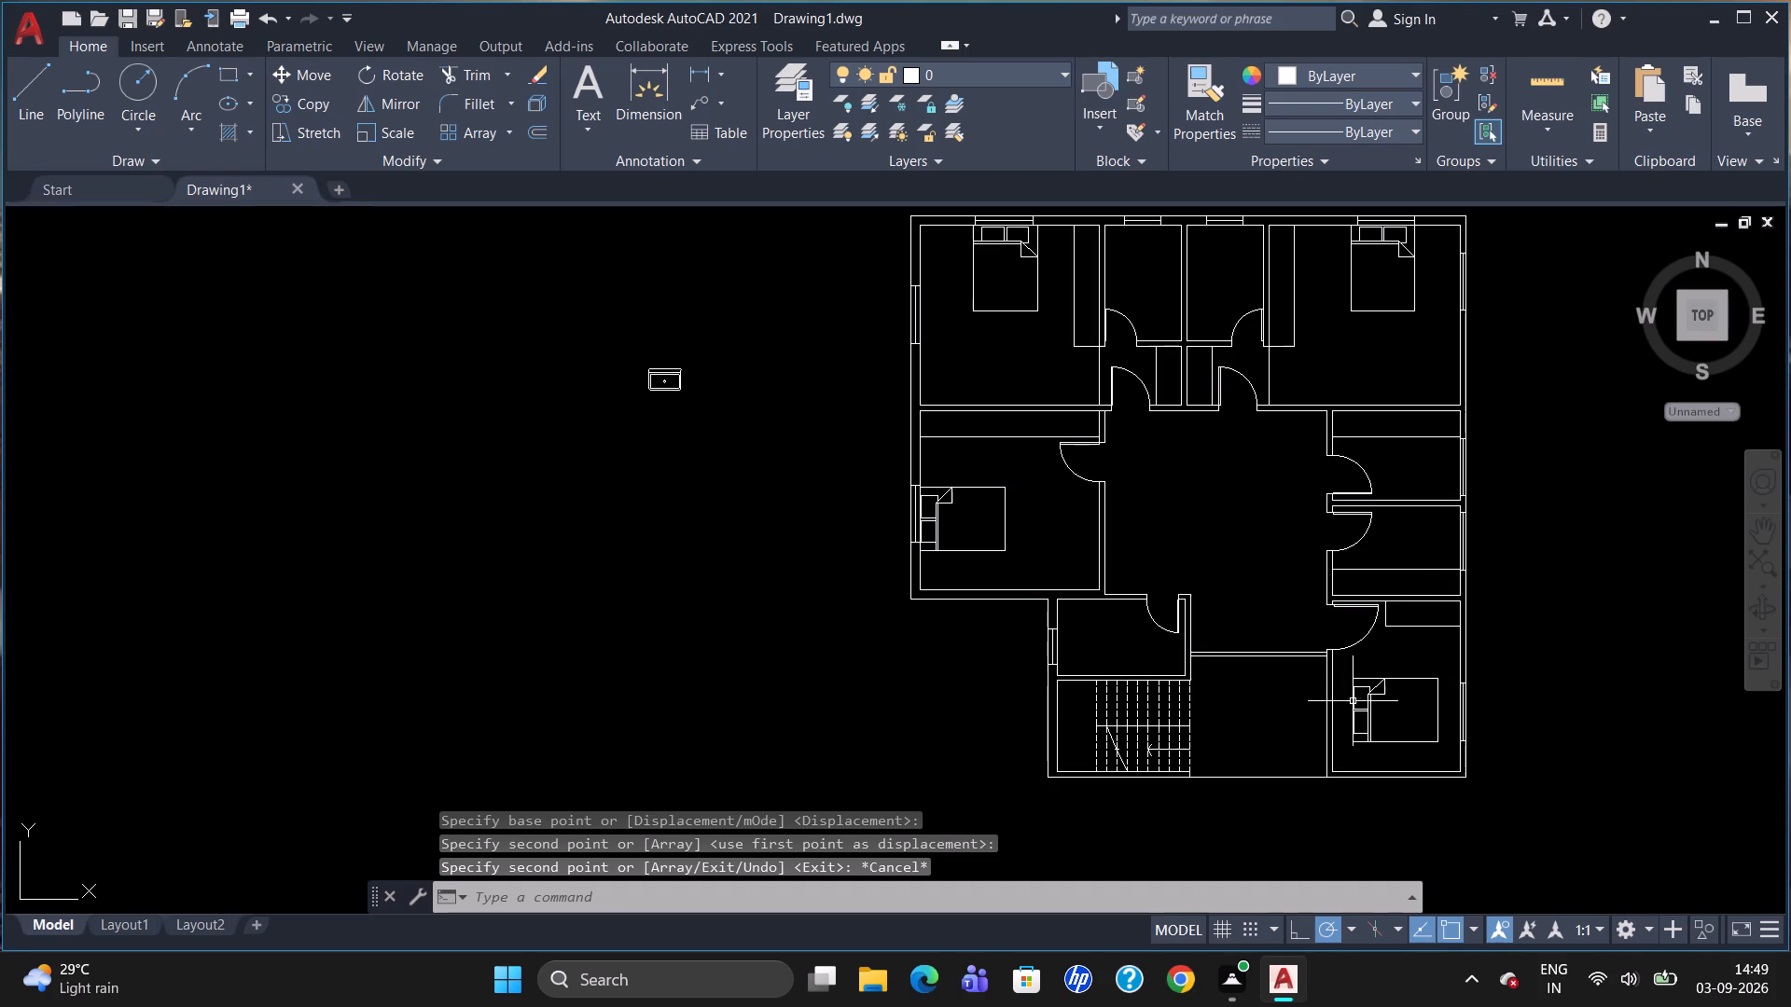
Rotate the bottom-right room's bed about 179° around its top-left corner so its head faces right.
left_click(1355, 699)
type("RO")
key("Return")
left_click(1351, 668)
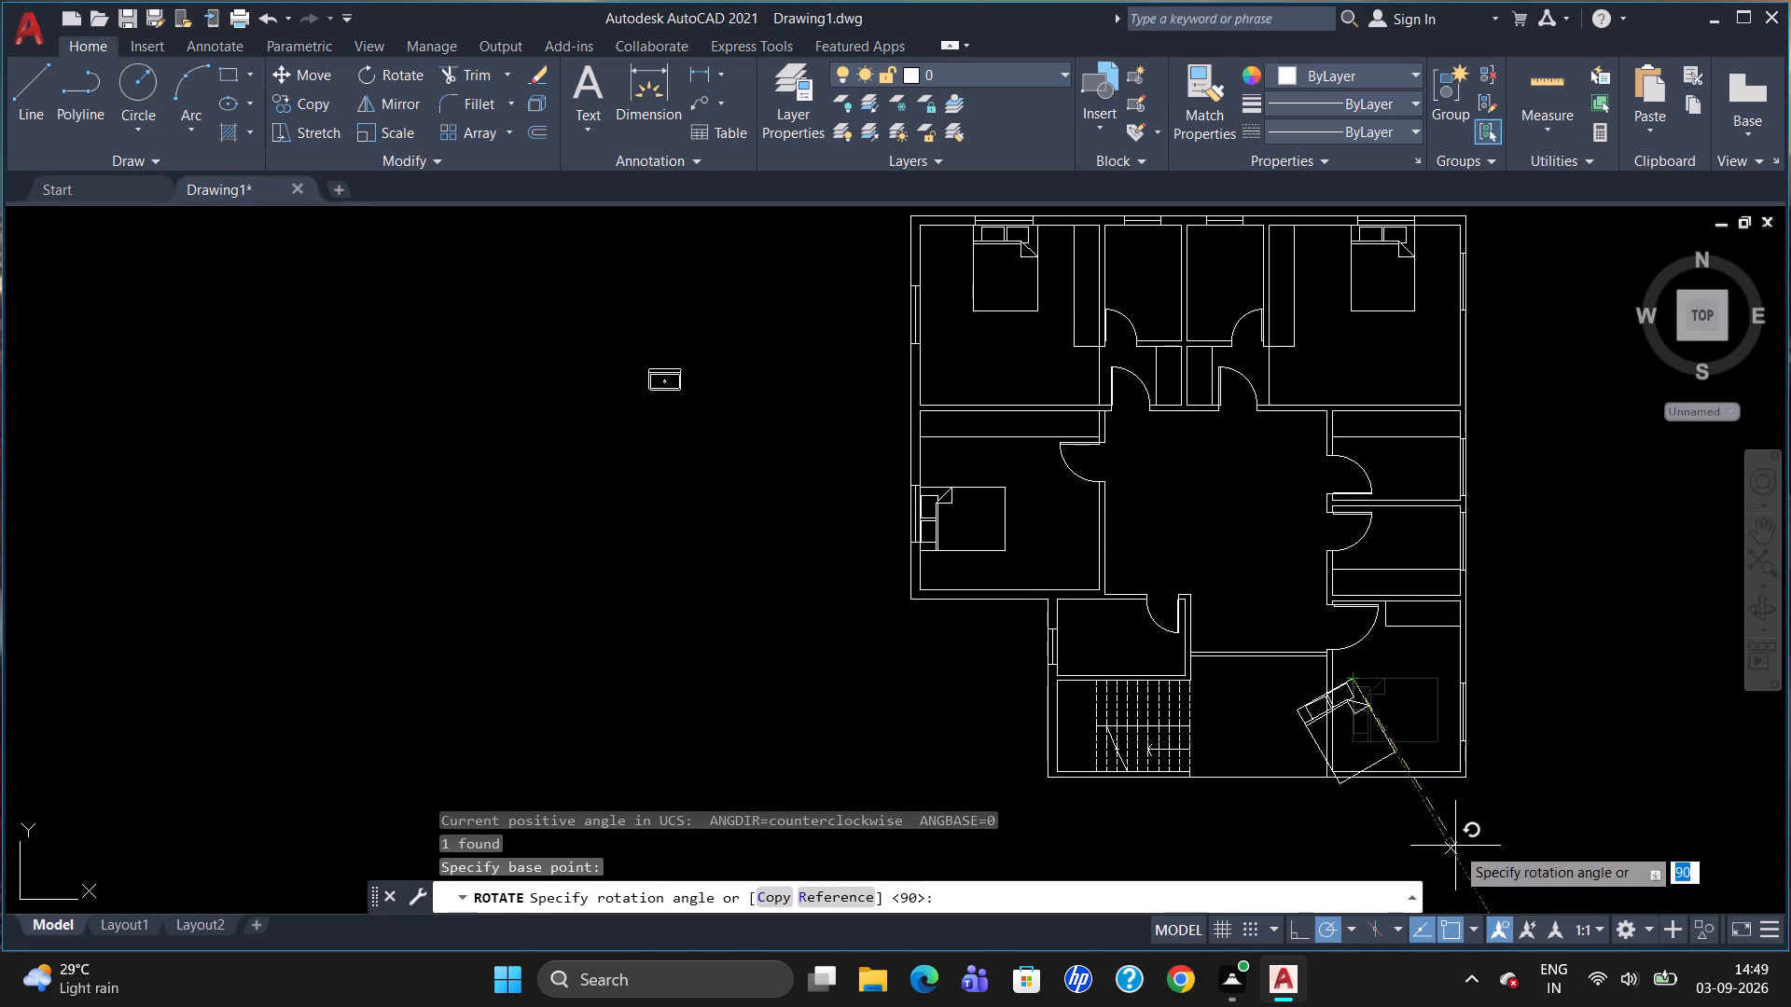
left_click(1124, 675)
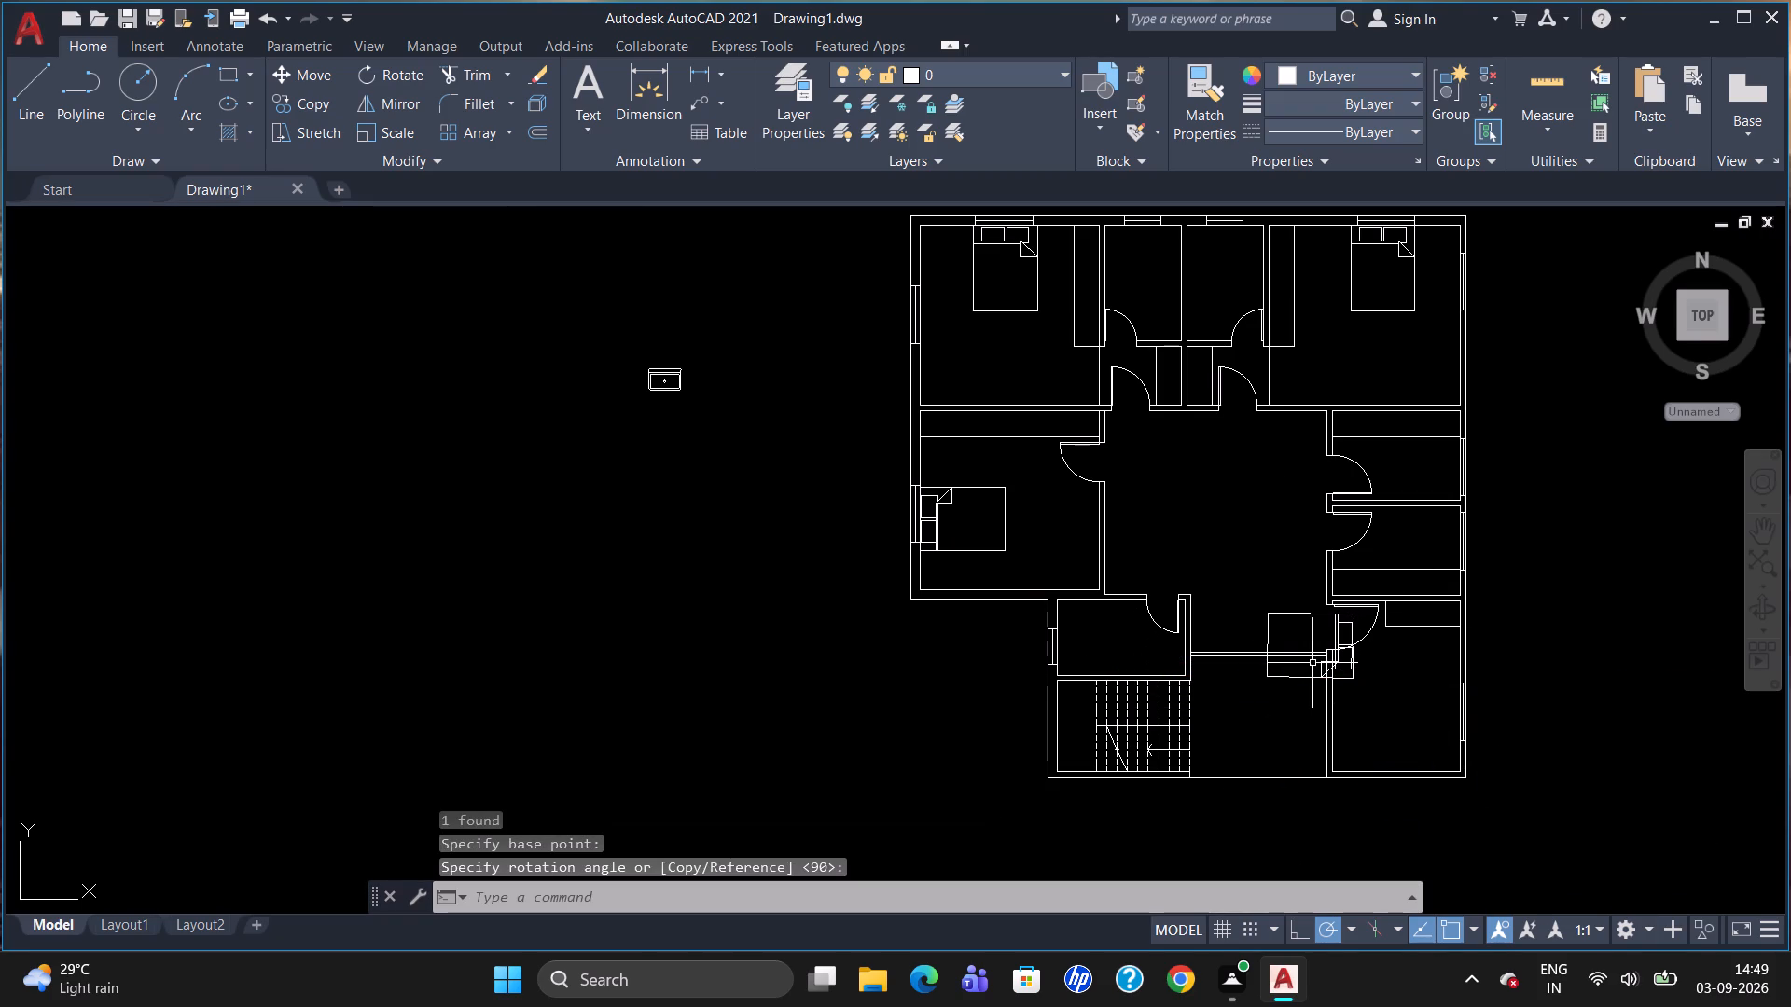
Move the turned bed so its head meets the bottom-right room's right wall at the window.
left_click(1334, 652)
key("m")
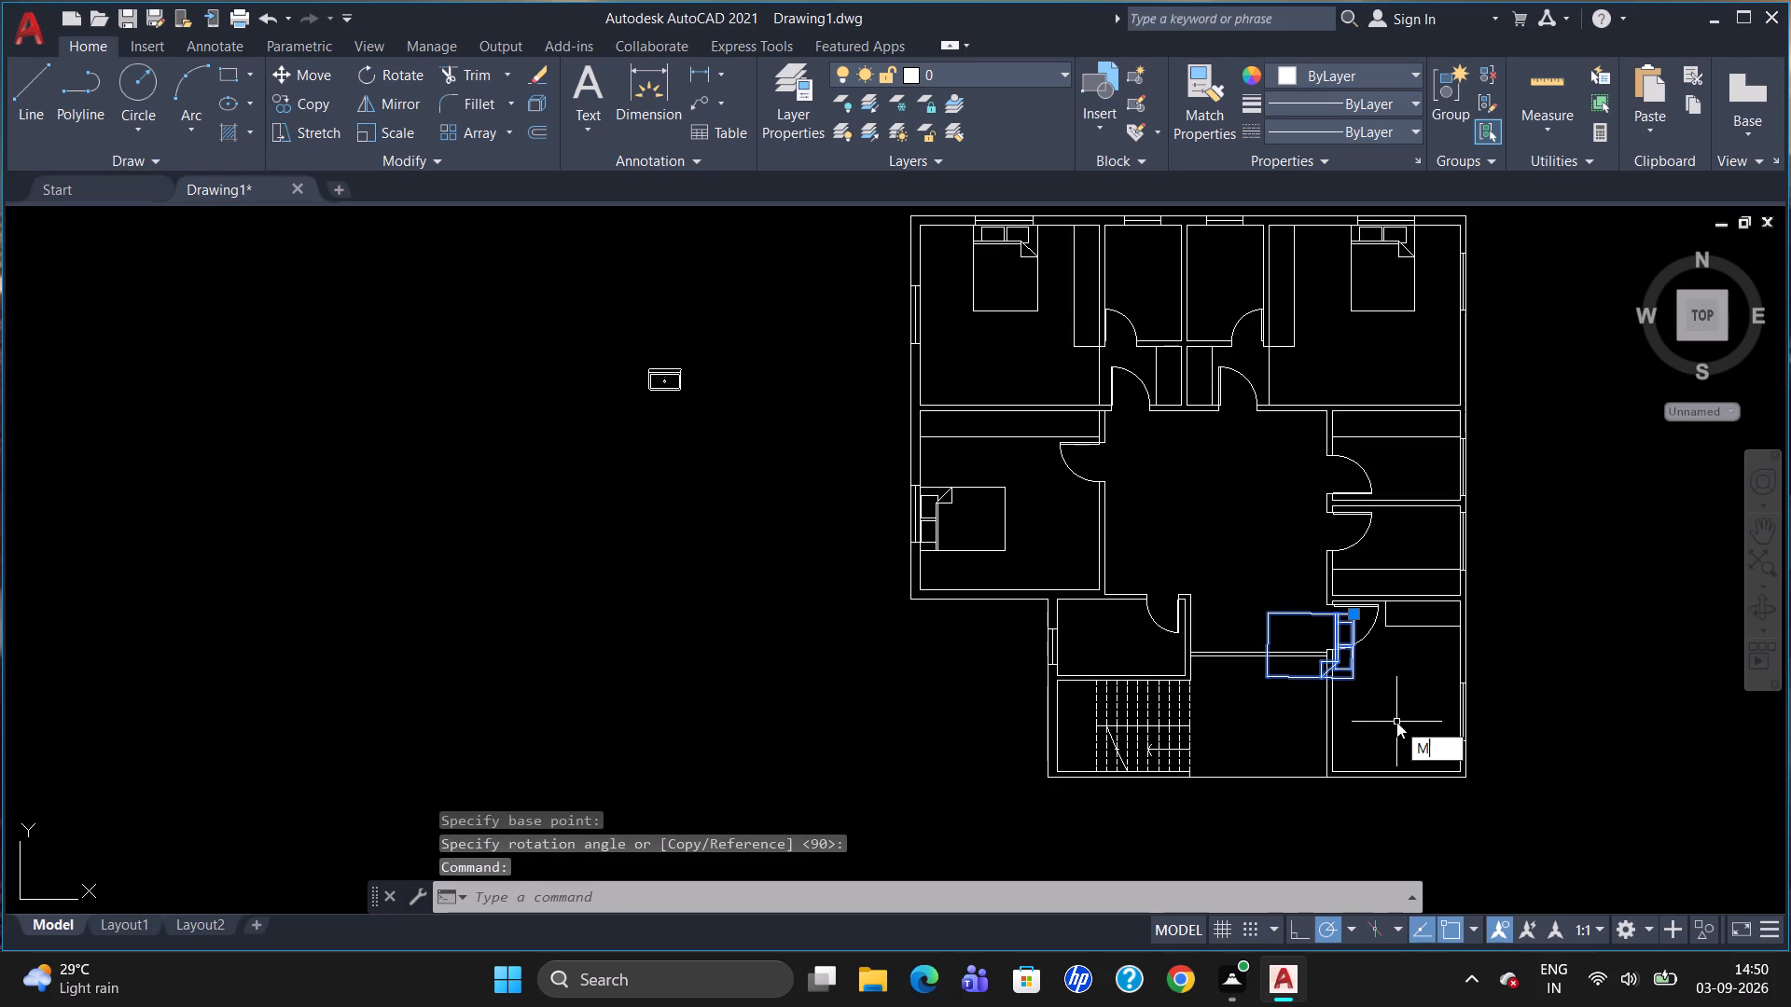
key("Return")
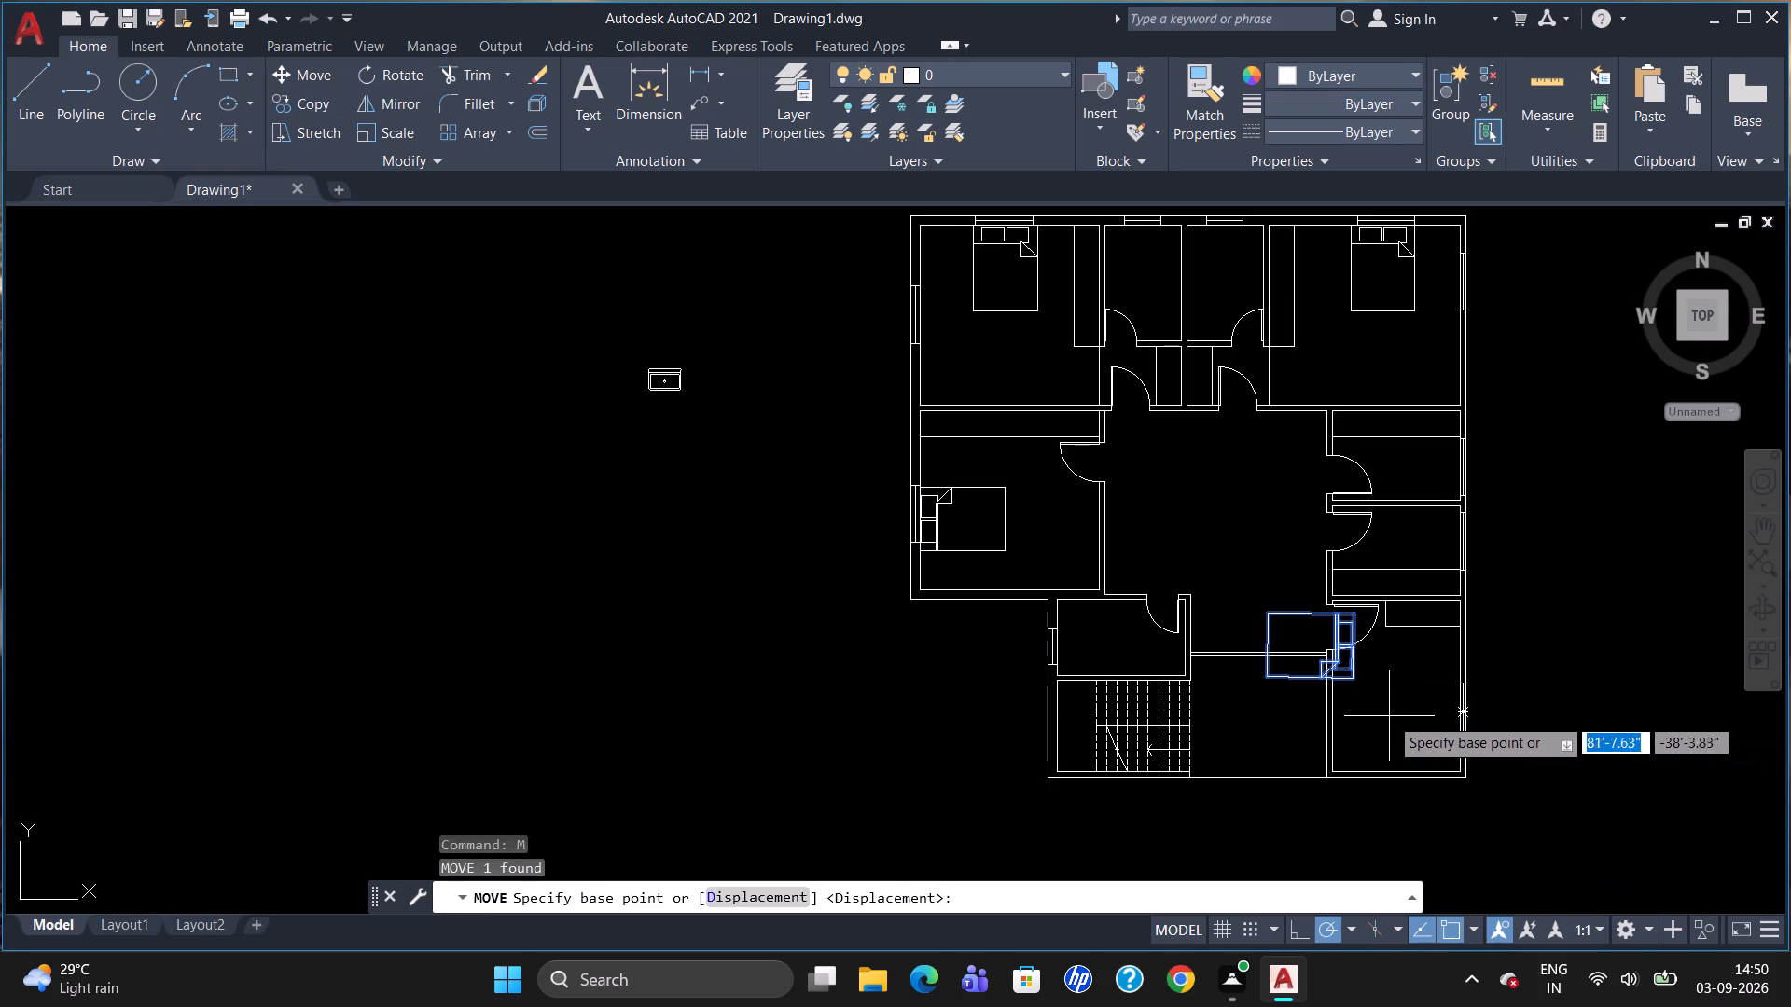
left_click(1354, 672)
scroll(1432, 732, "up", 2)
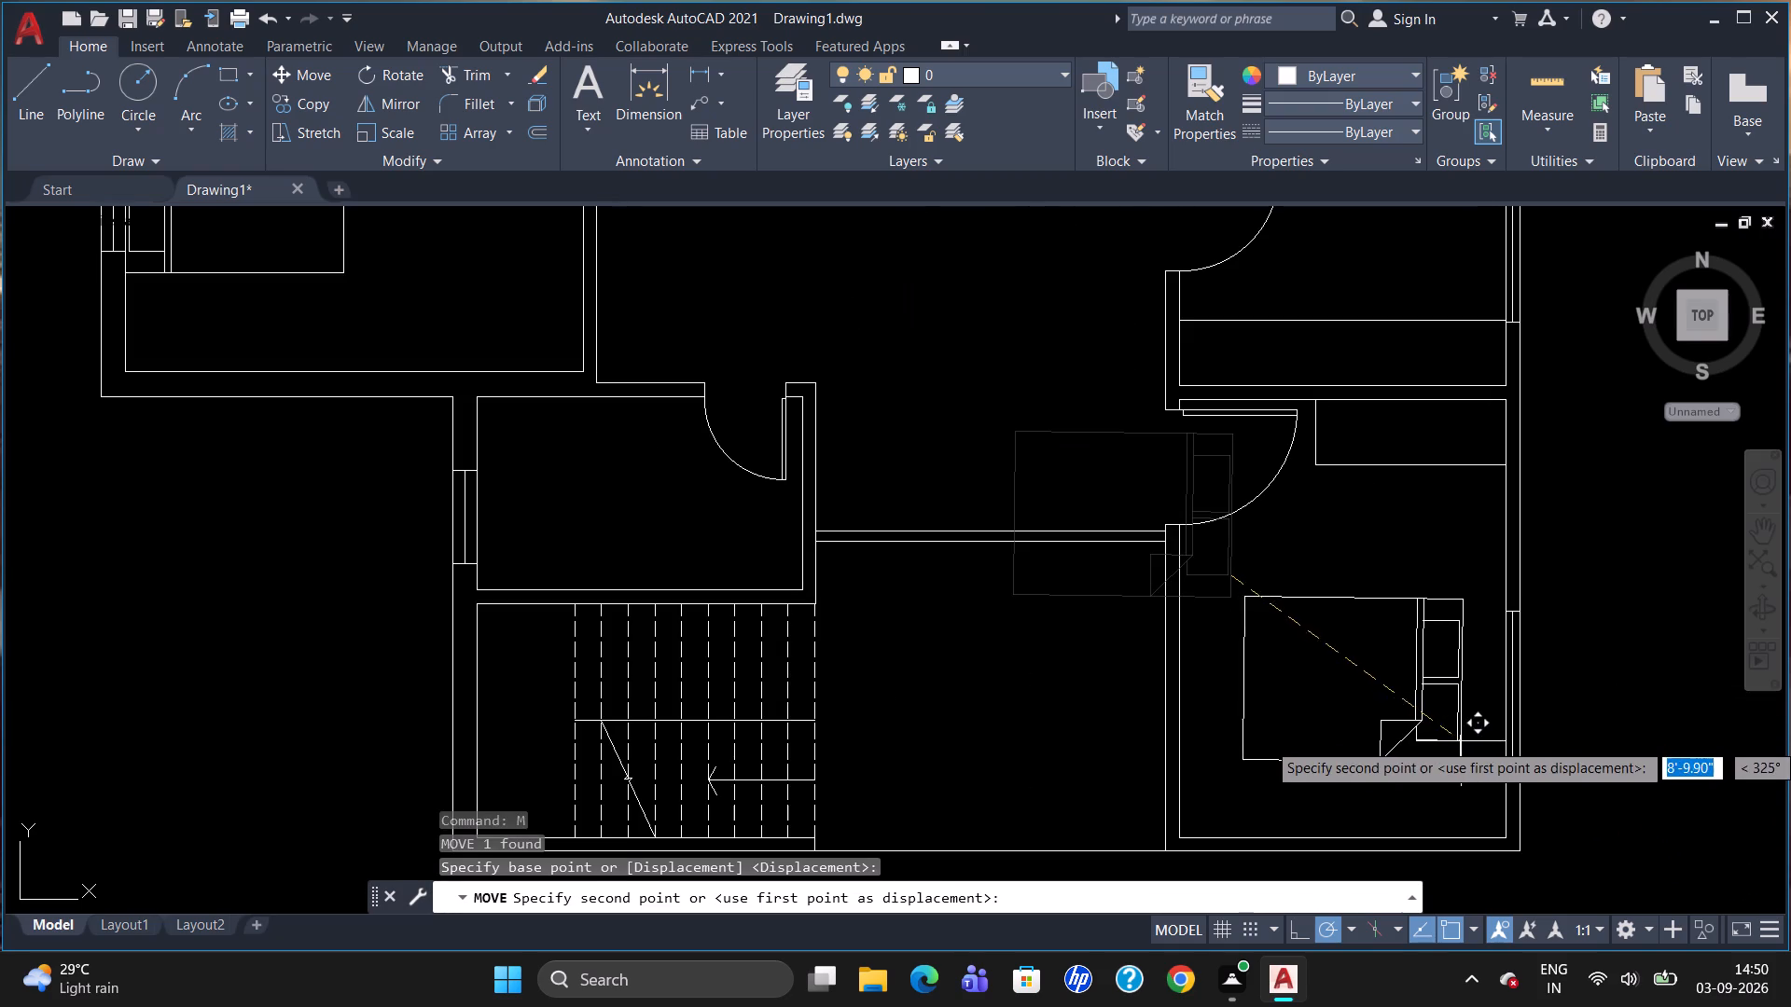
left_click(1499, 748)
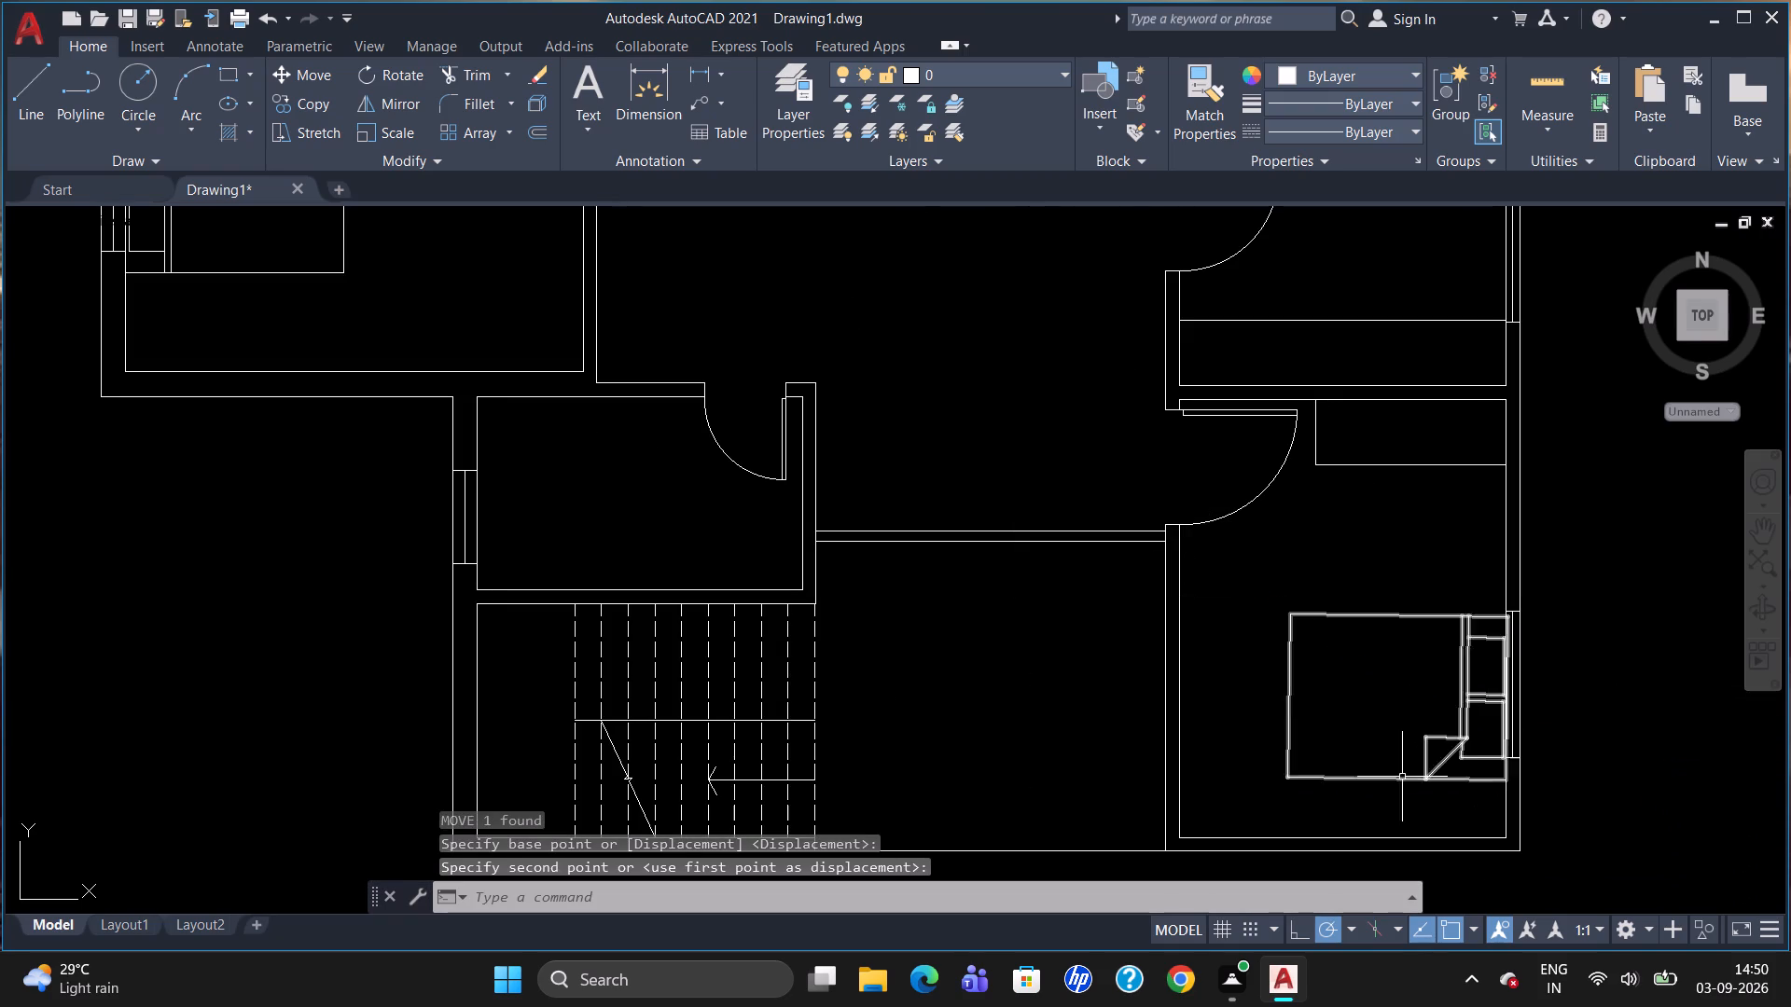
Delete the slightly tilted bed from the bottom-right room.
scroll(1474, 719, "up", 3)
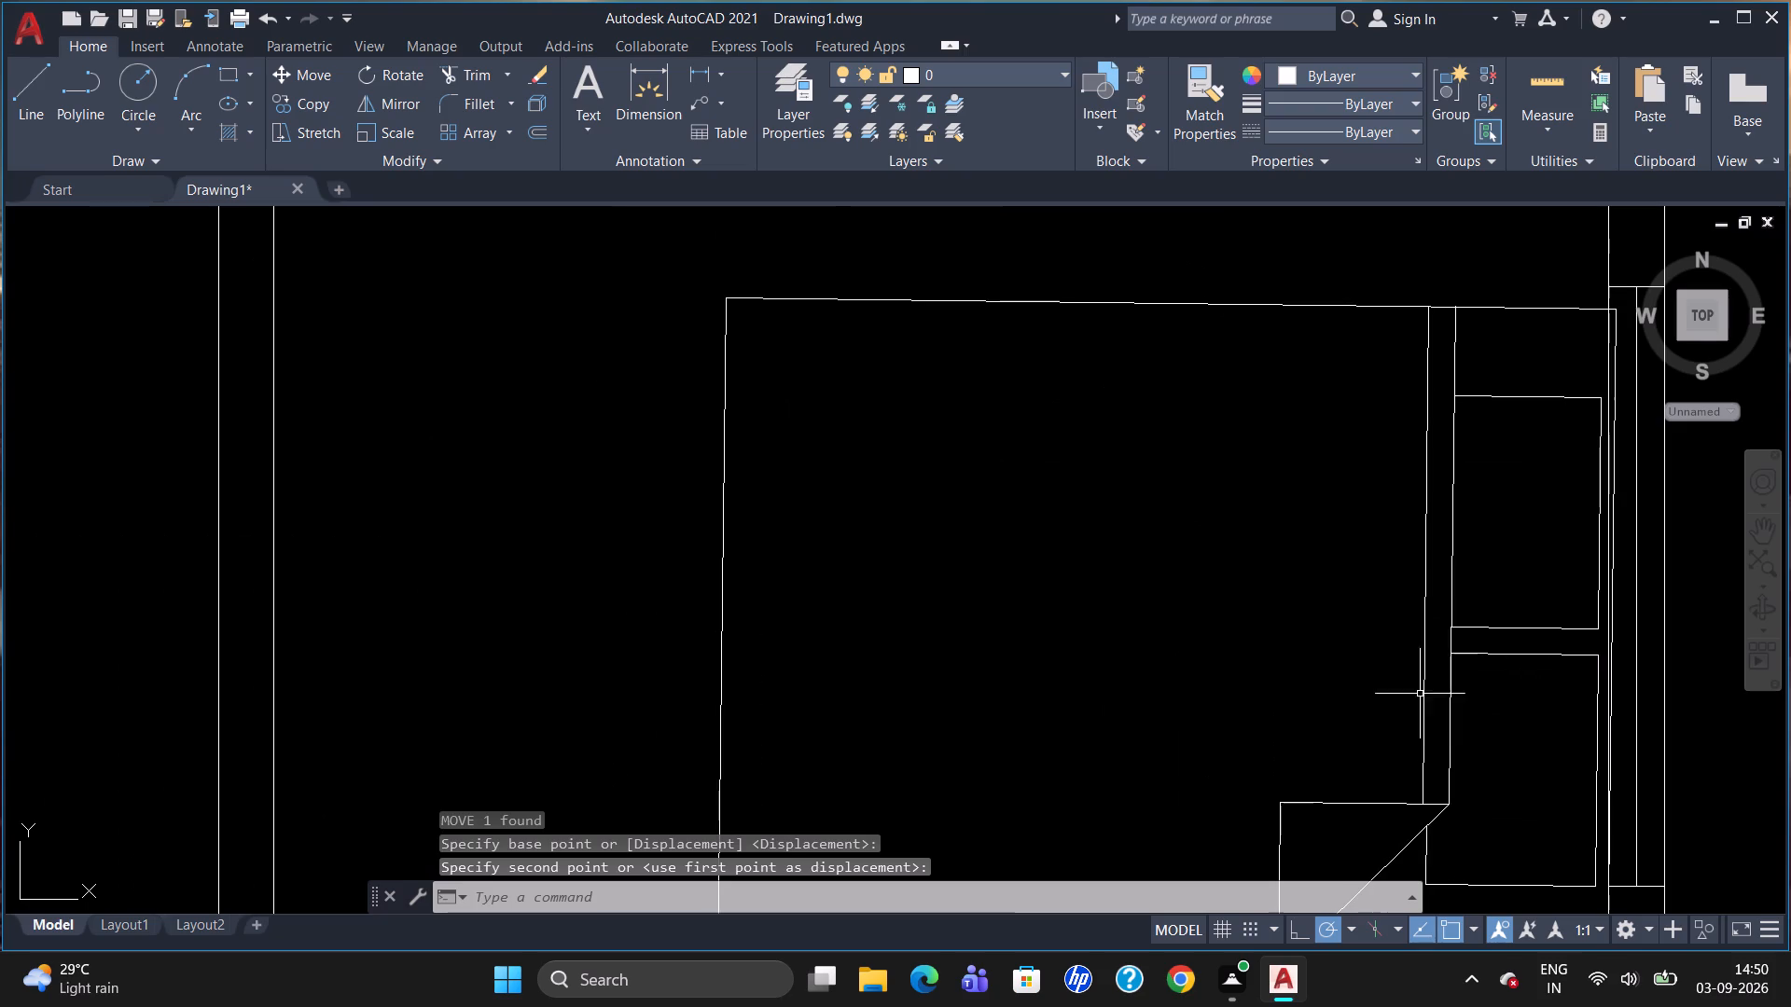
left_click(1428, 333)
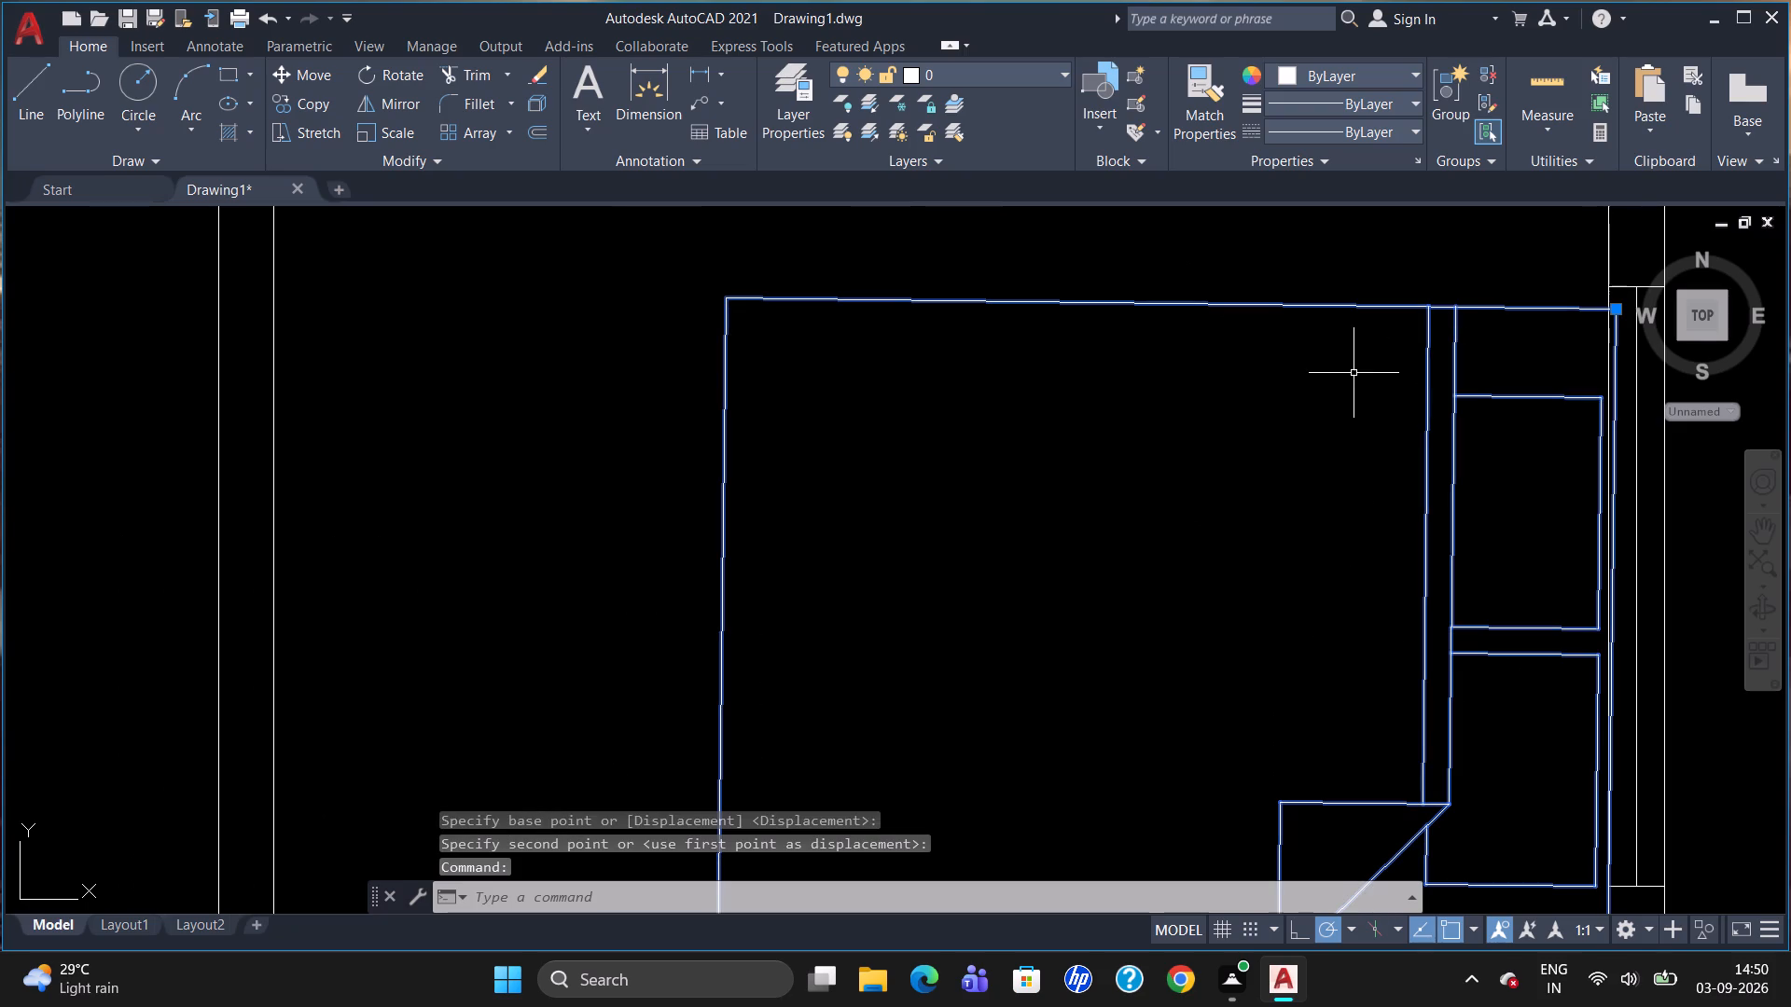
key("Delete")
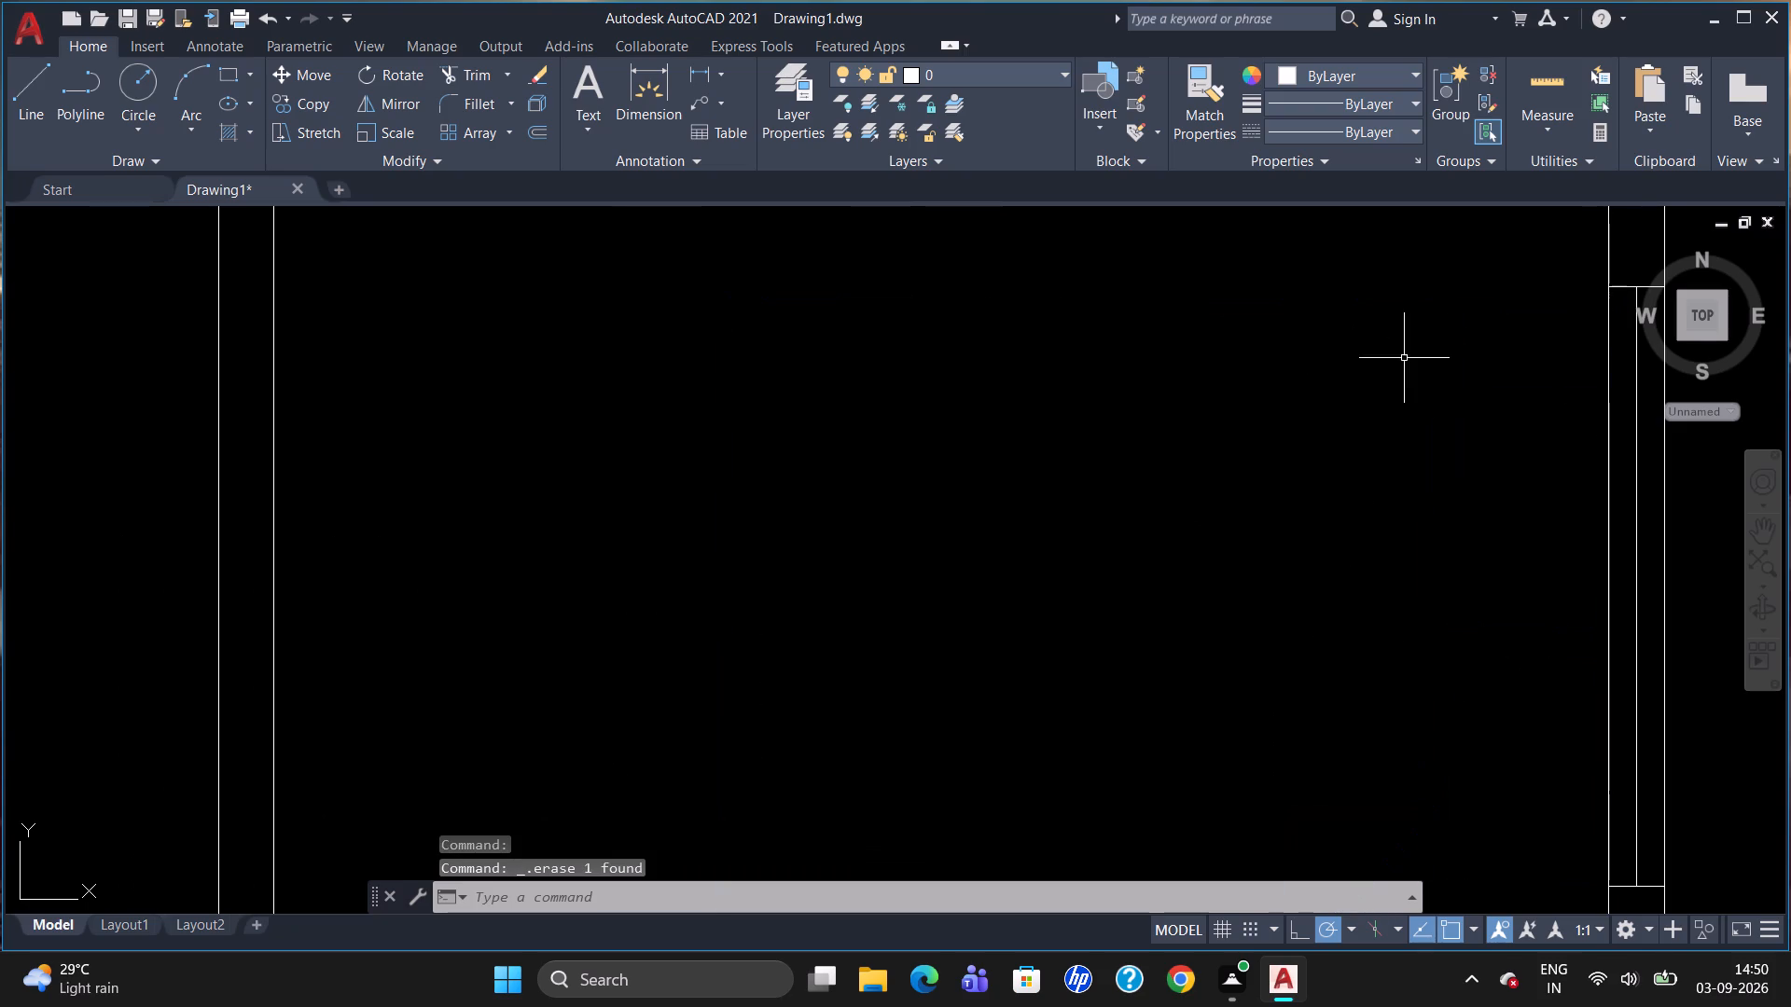
Copy the middle-left room's bed to the empty space outside the plan's bottom-right corner.
scroll(1311, 492, "down", 4)
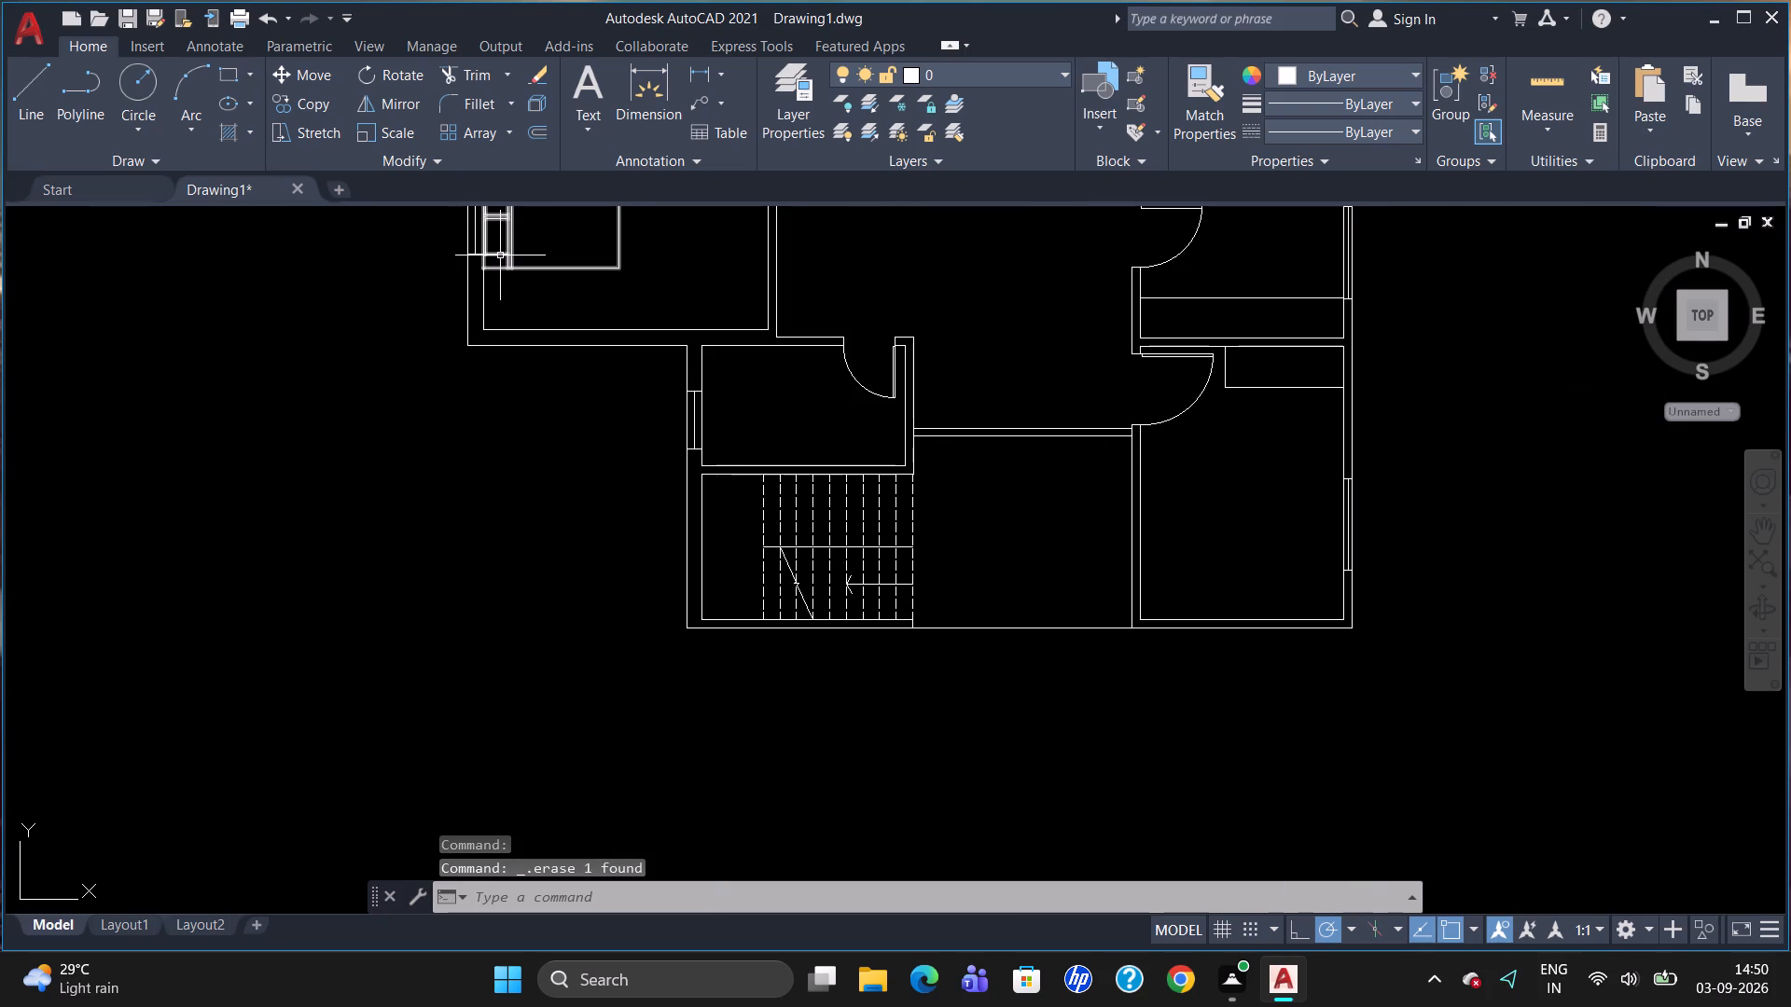
left_click(501, 255)
type("CO")
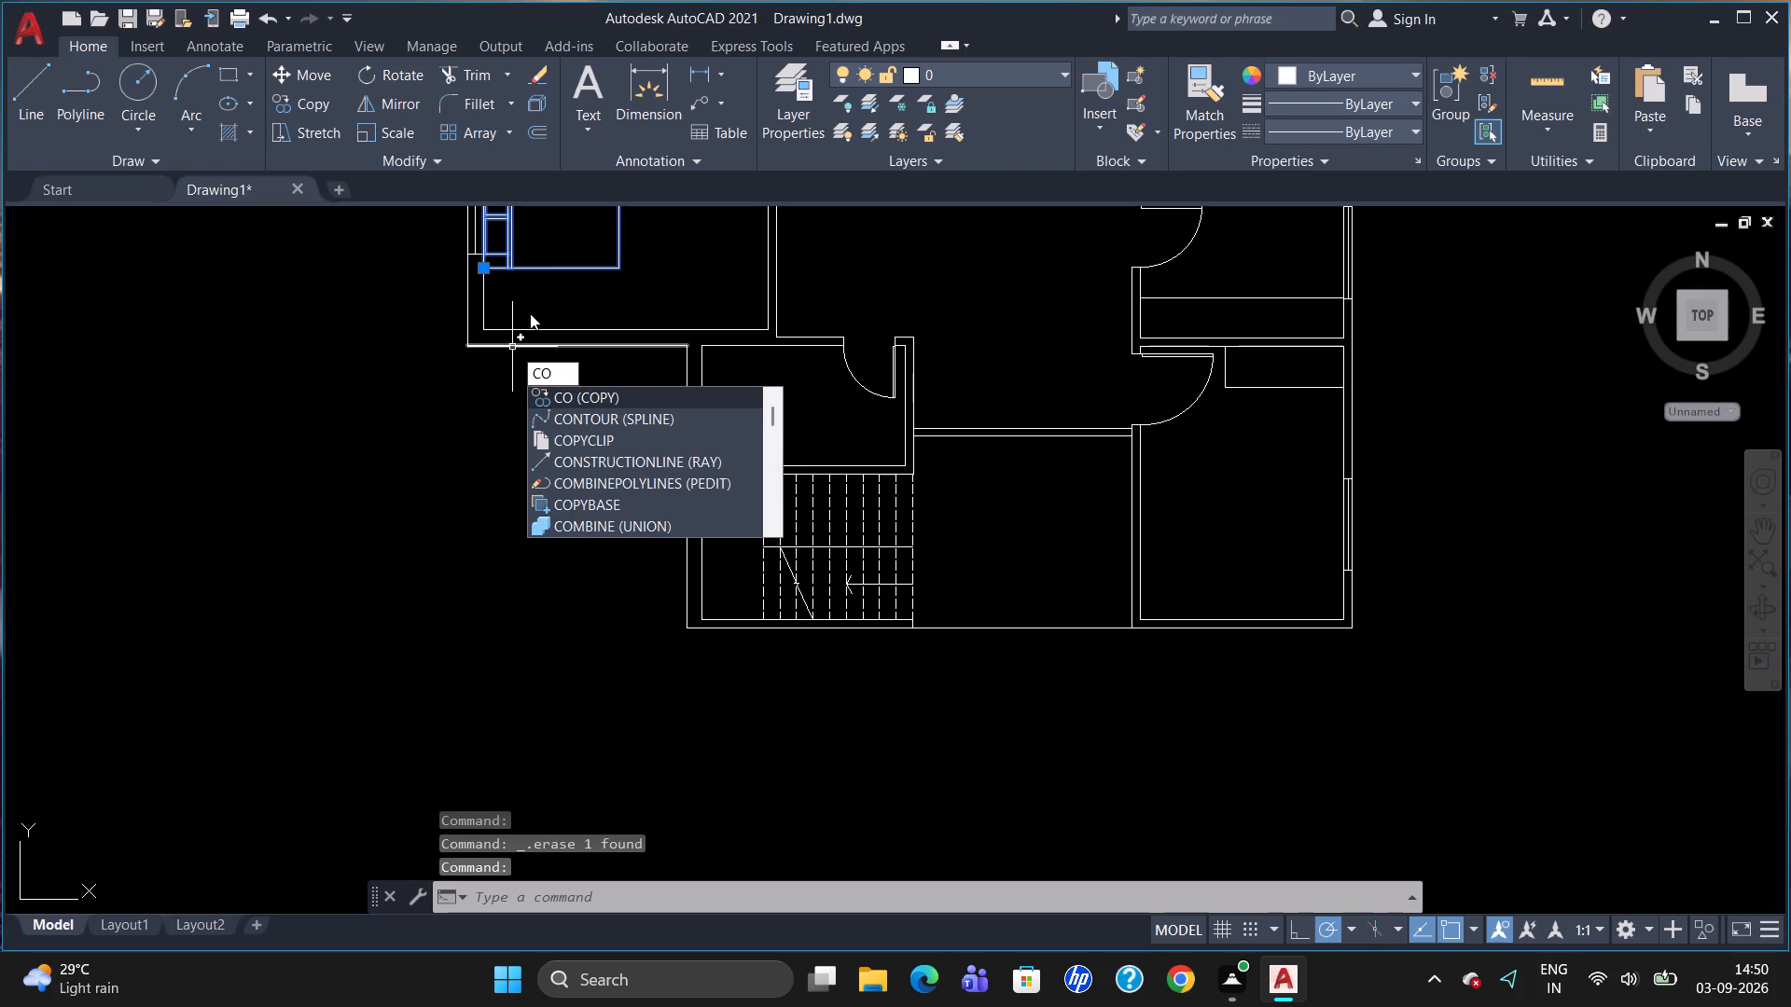
key("Return")
left_click(483, 257)
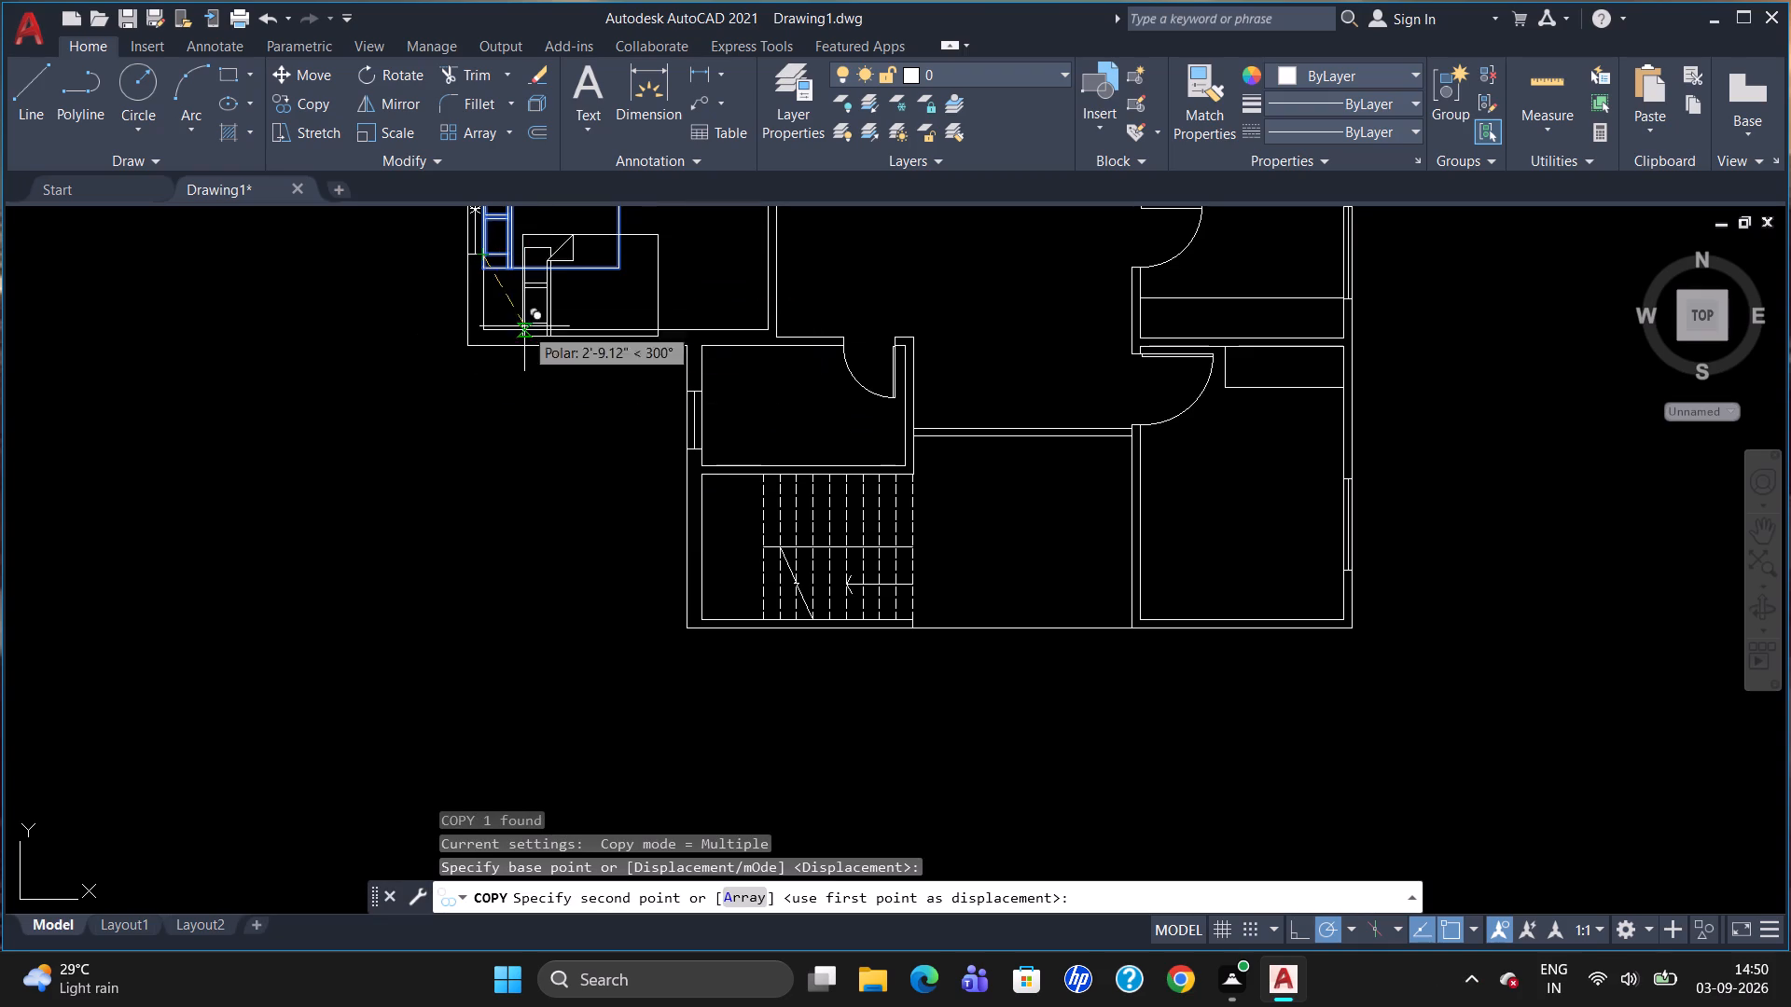
left_click(1433, 723)
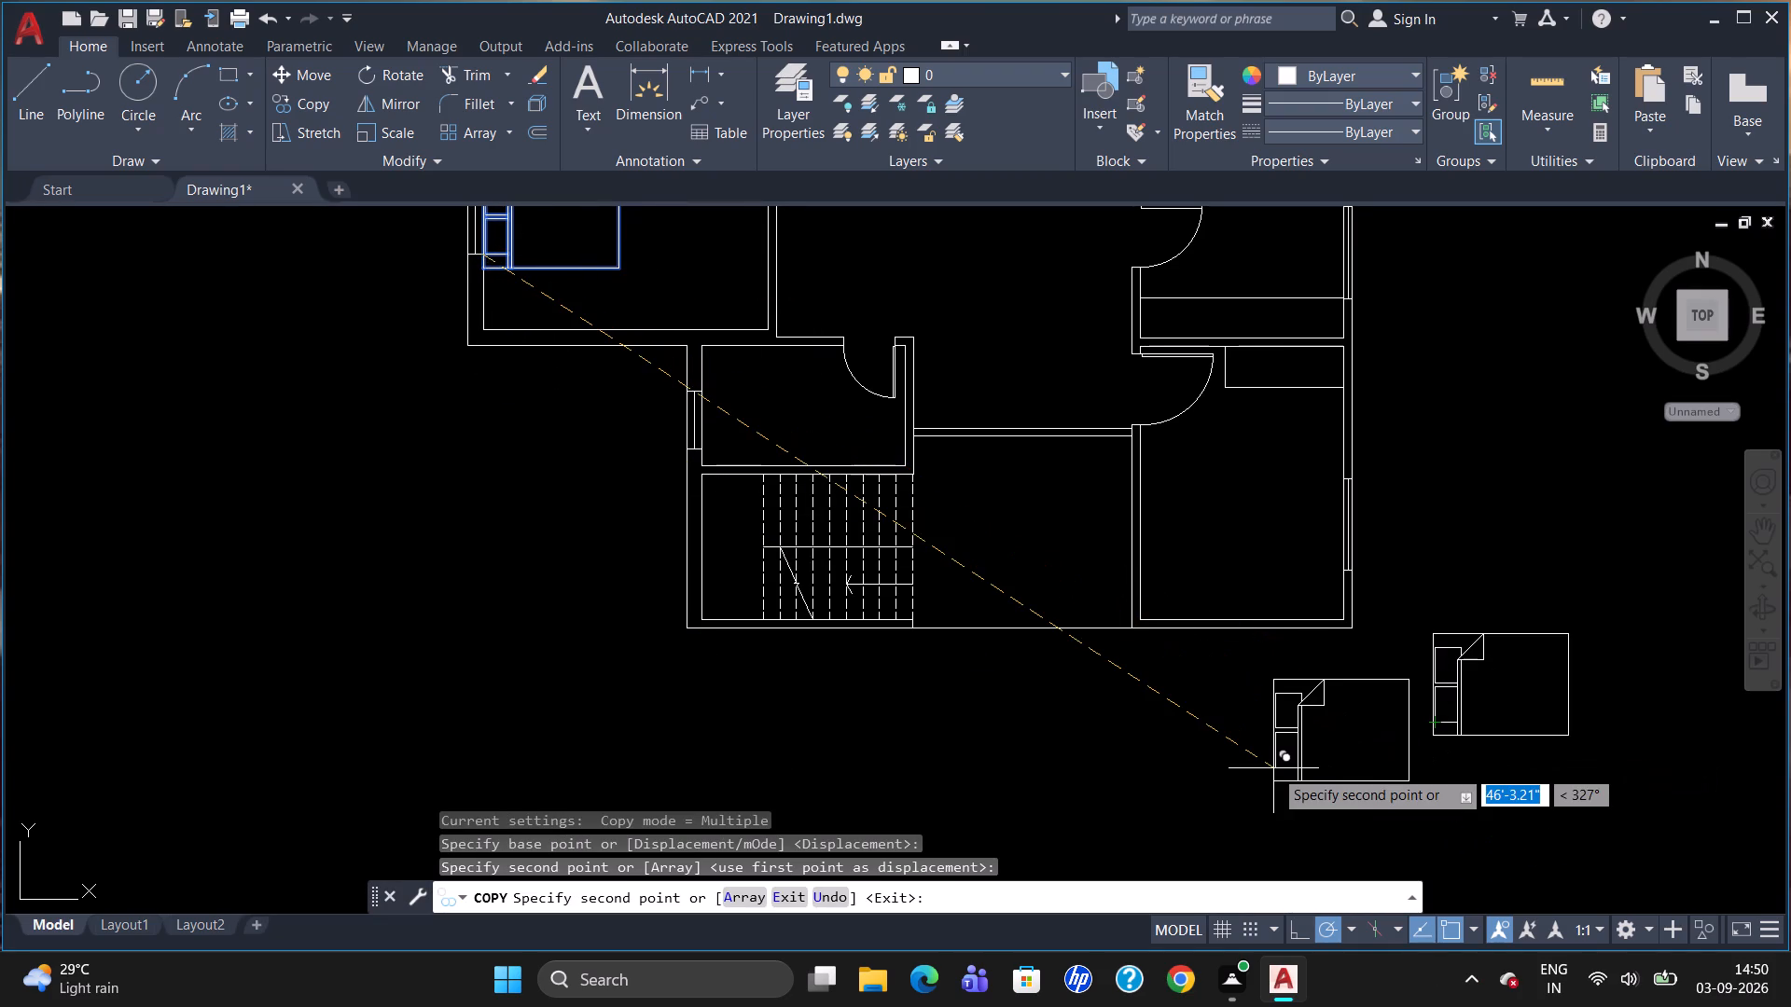
key("Escape")
Rotate the new bed copy 180° about a point on its bottom edge so its head faces right.
type("RO")
key("Return")
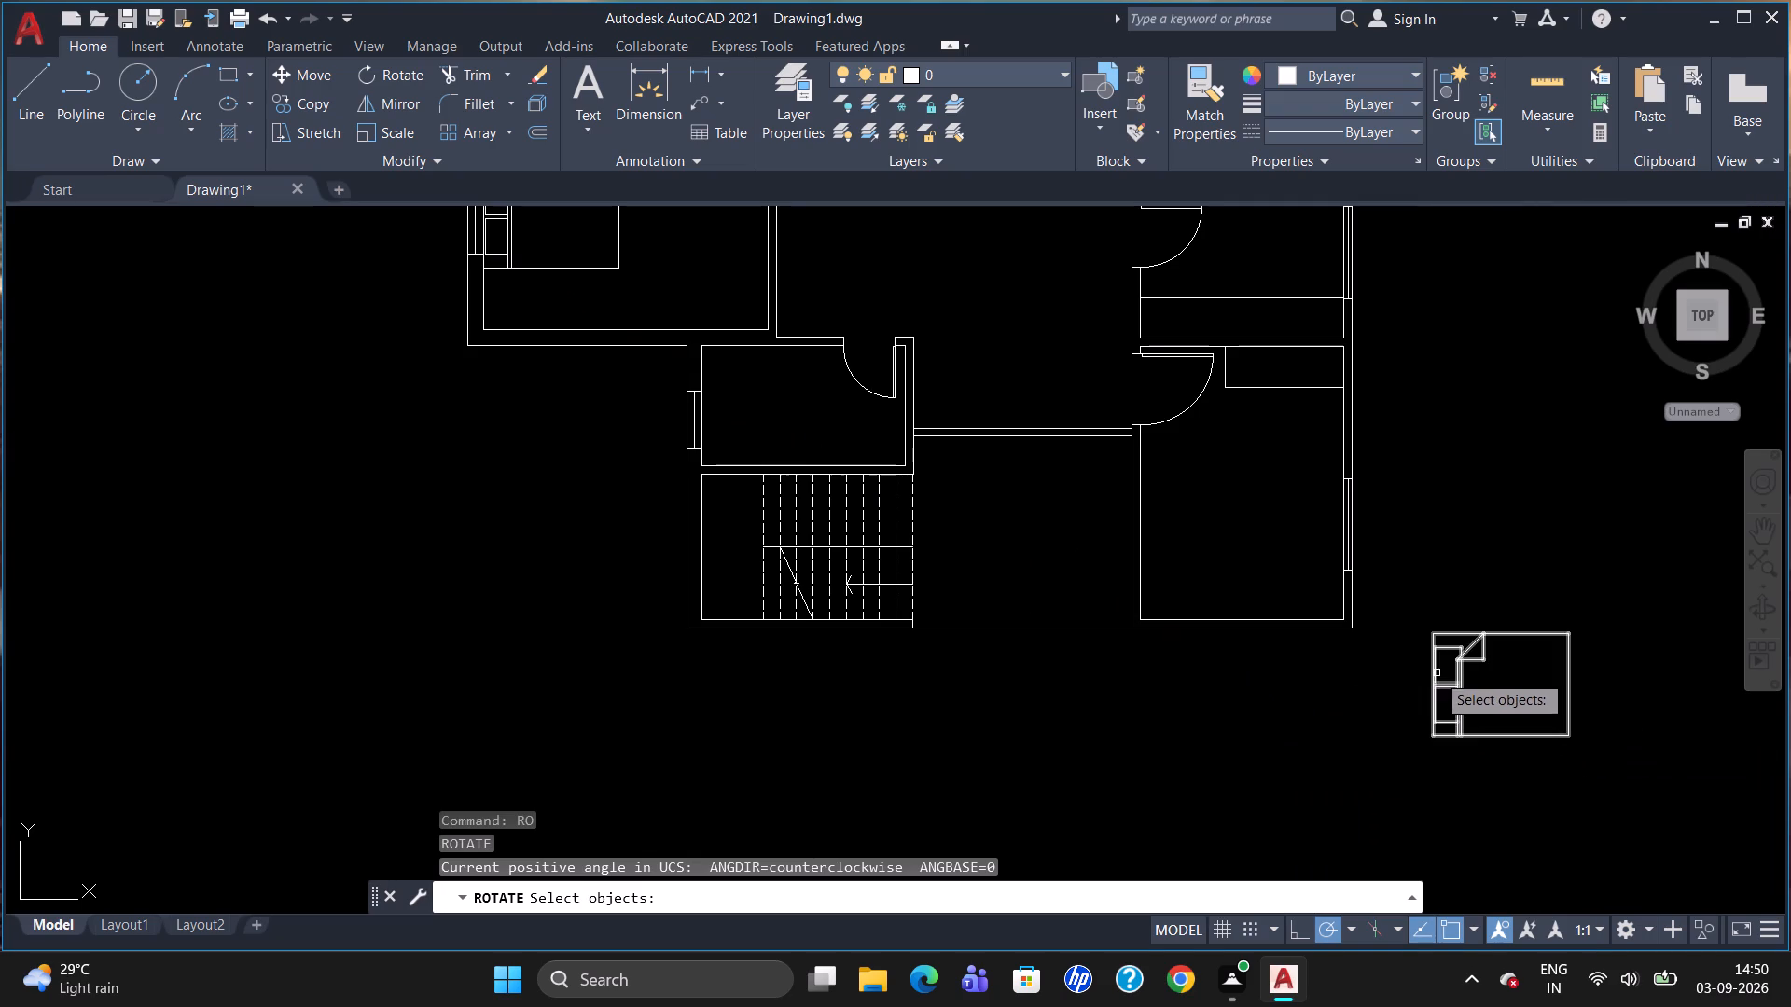
left_click(1437, 672)
key("Return")
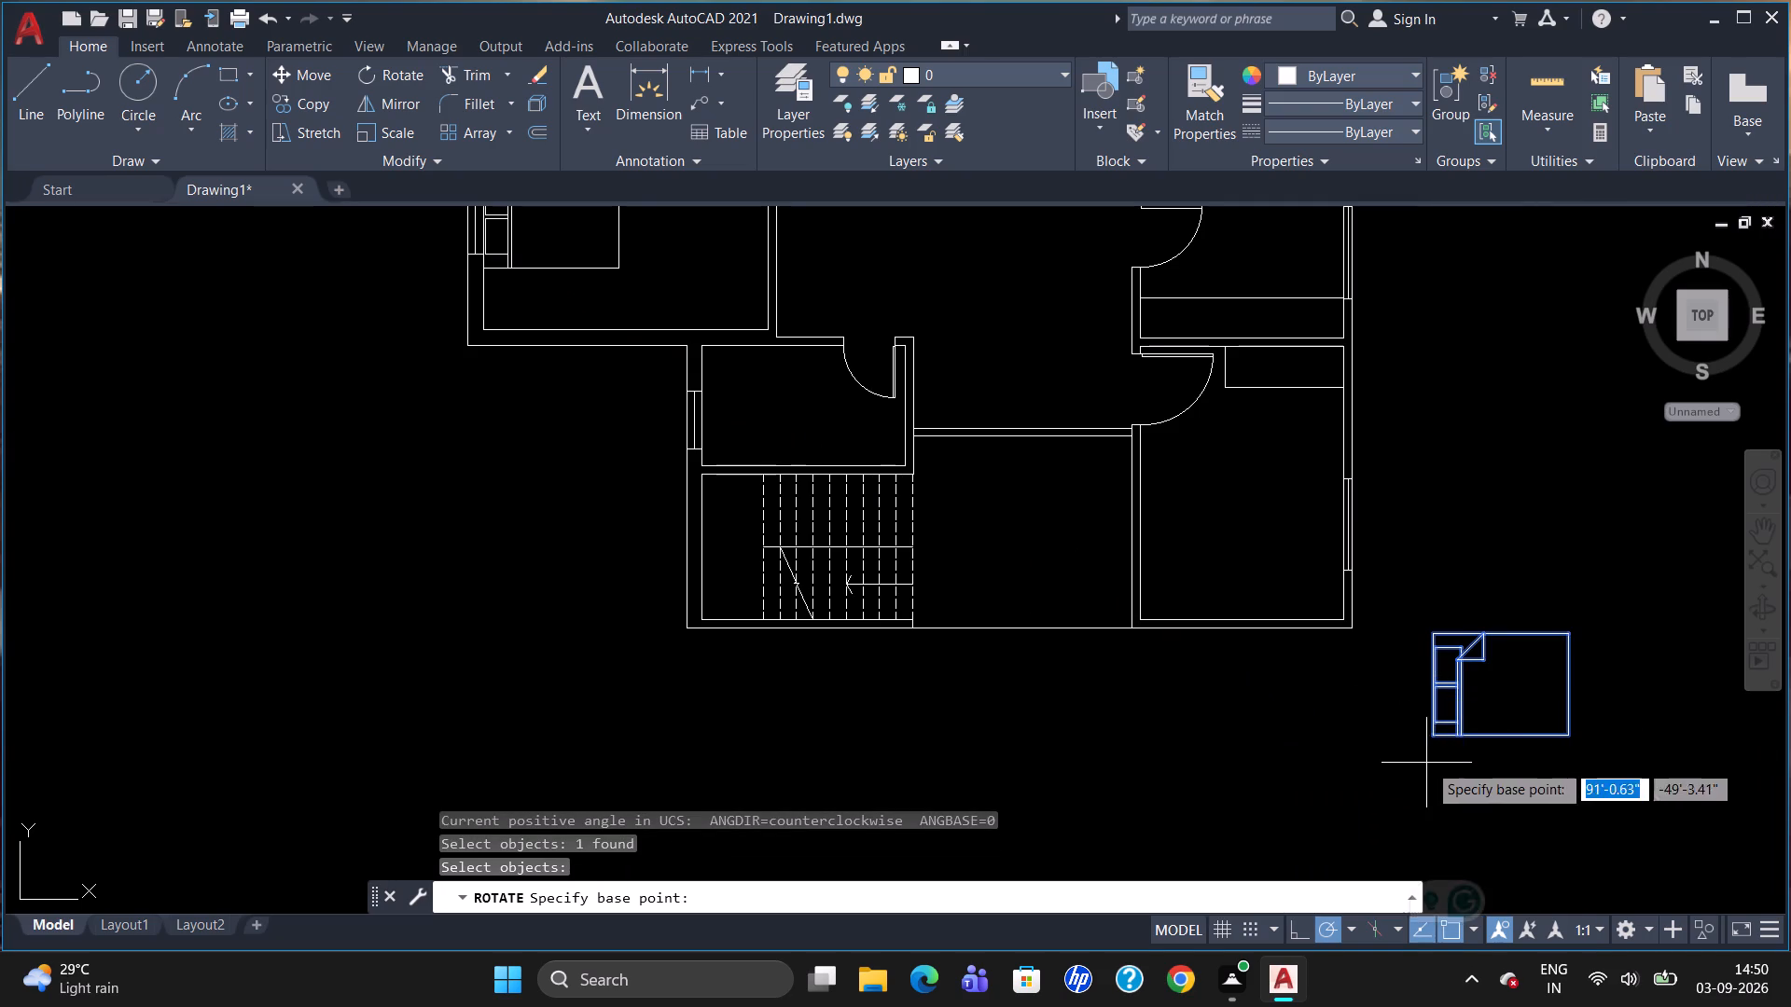
left_click(1442, 735)
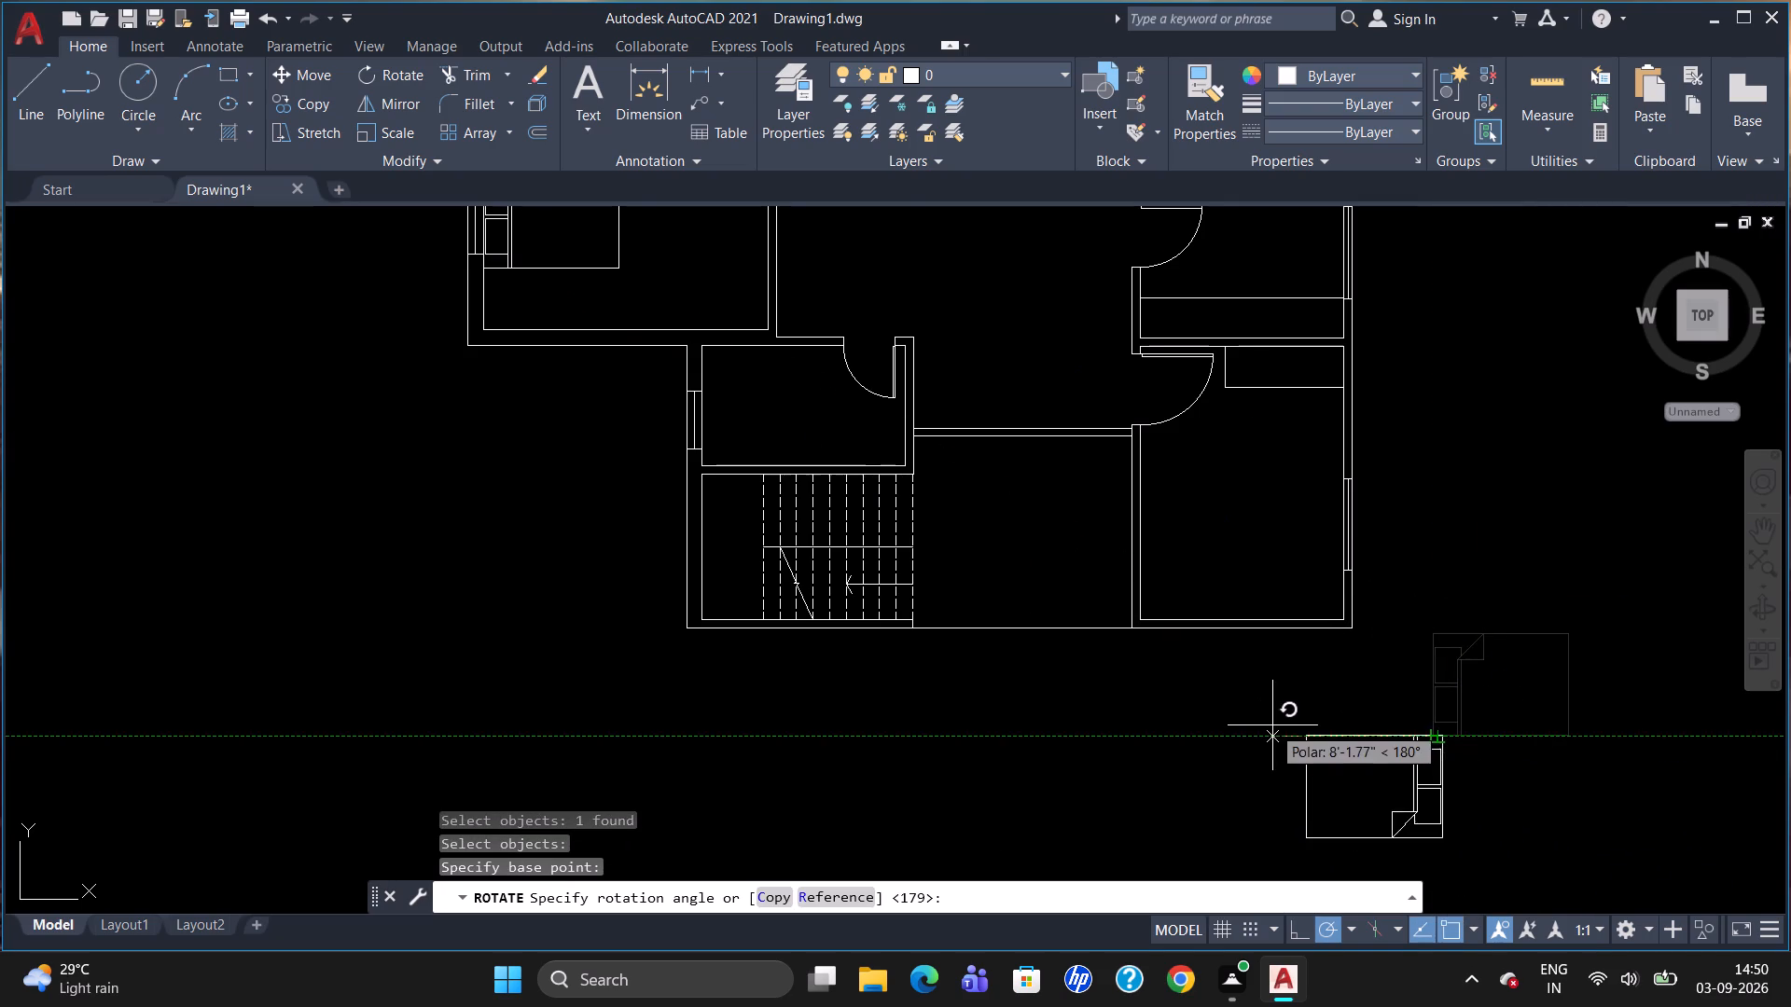
left_click(1260, 733)
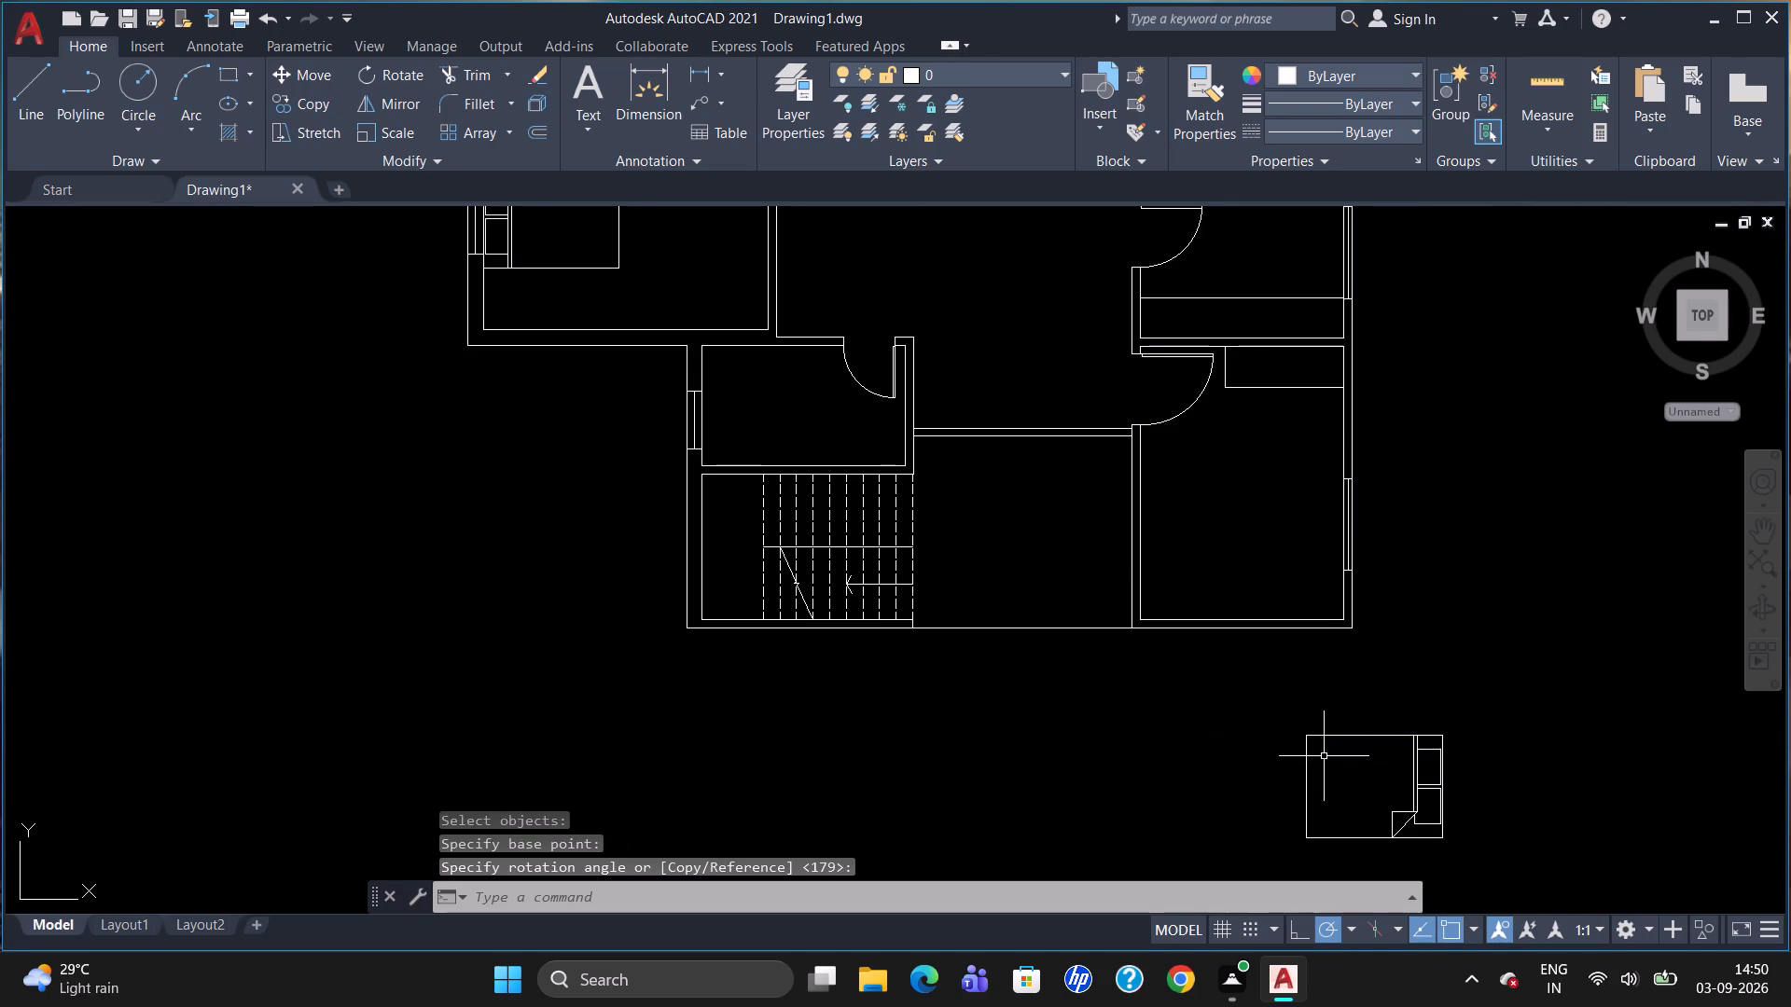
Move the rotated bed into the bottom-right room with the middle of its head at the right wall's window.
left_click(1442, 761)
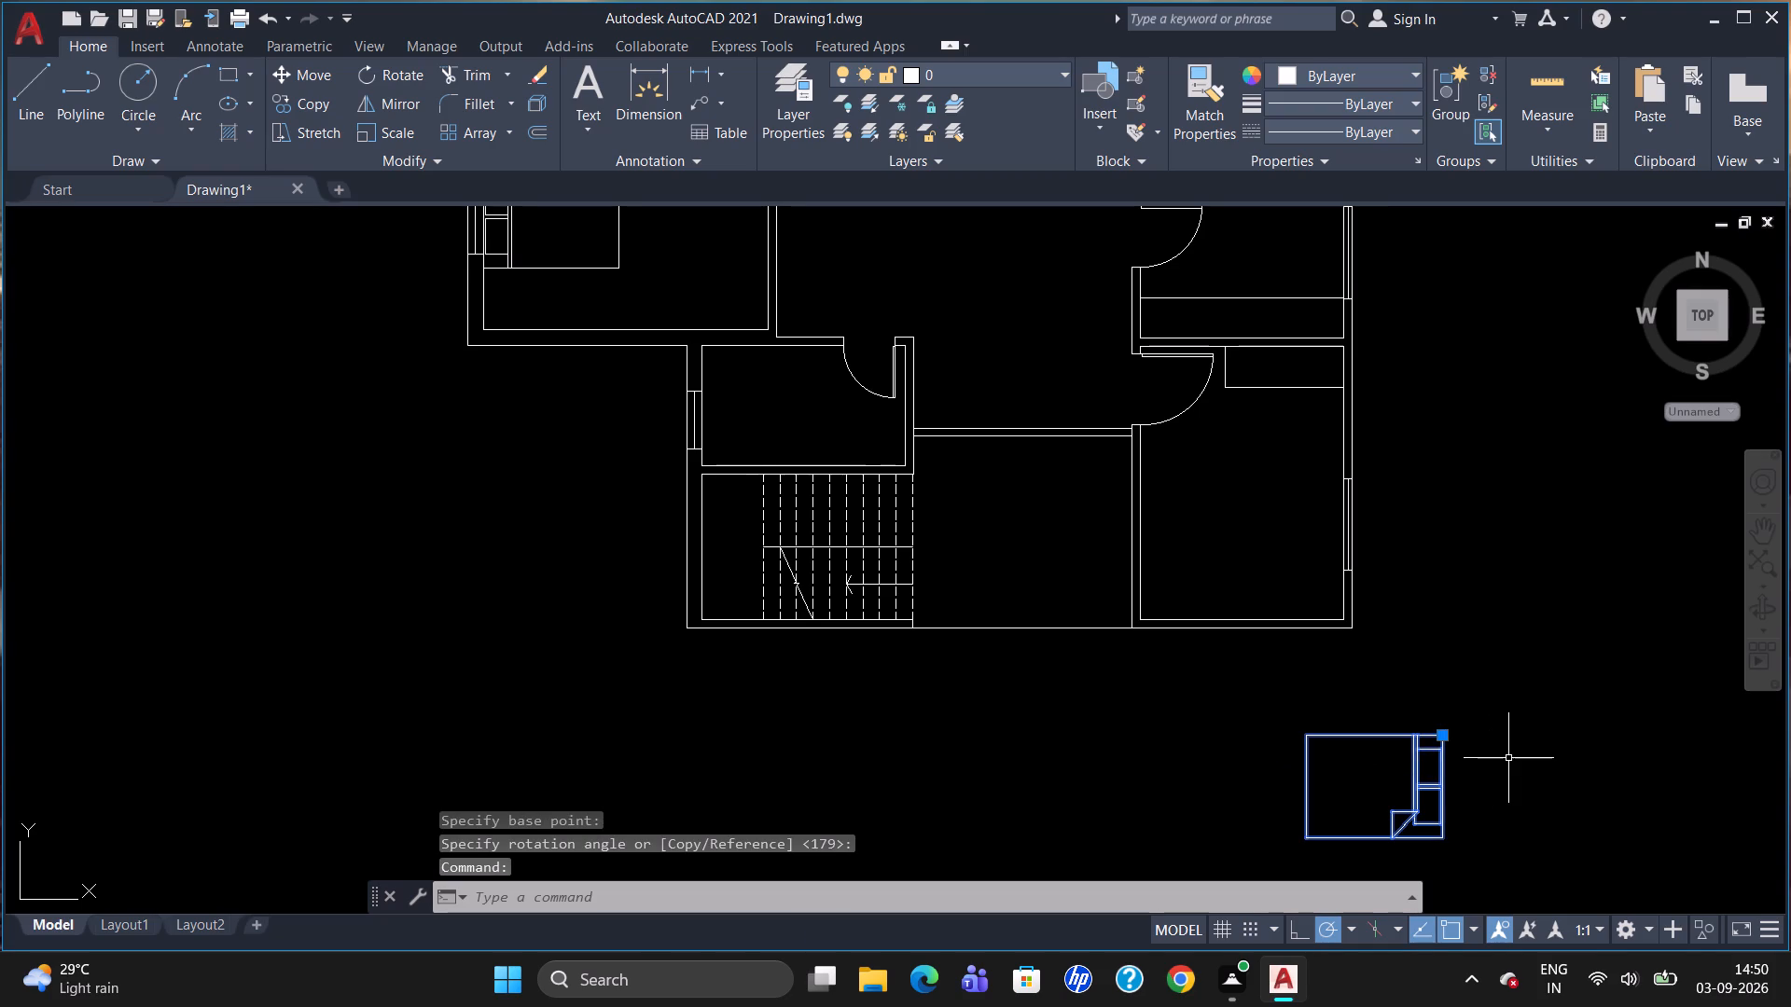
key("m")
key("Return")
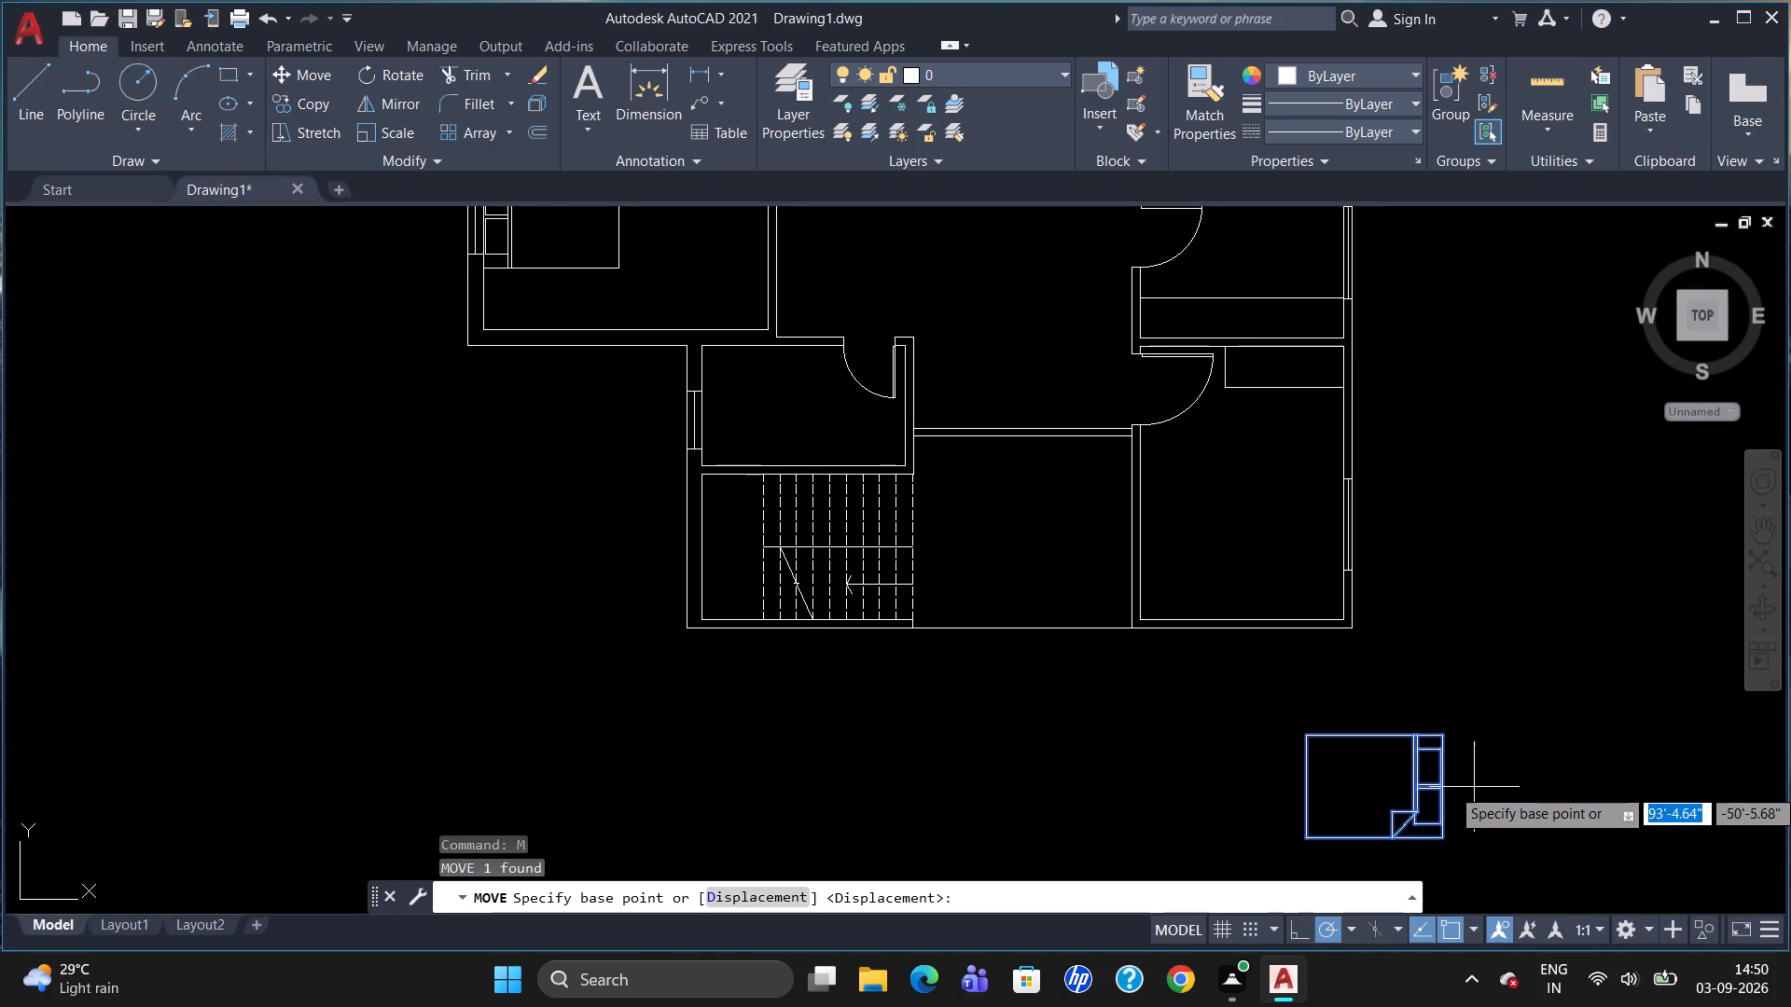
left_click(1445, 781)
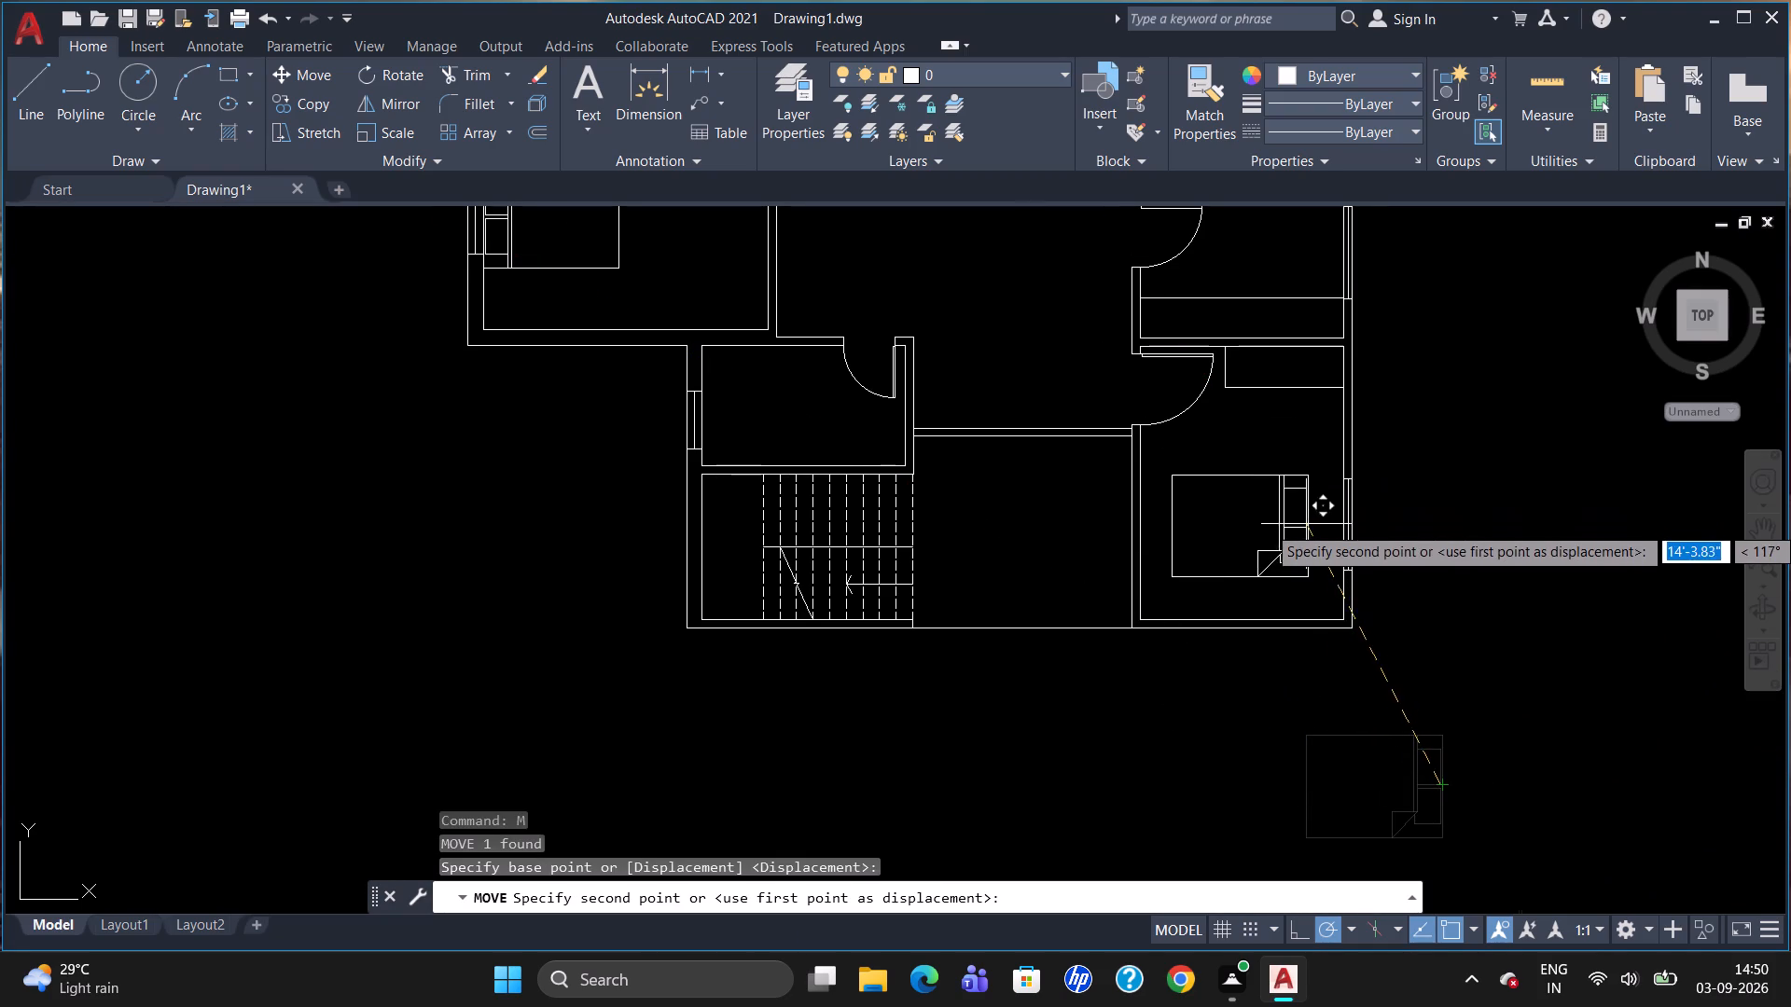
scroll(1308, 525, "up", 2)
left_click(1390, 508)
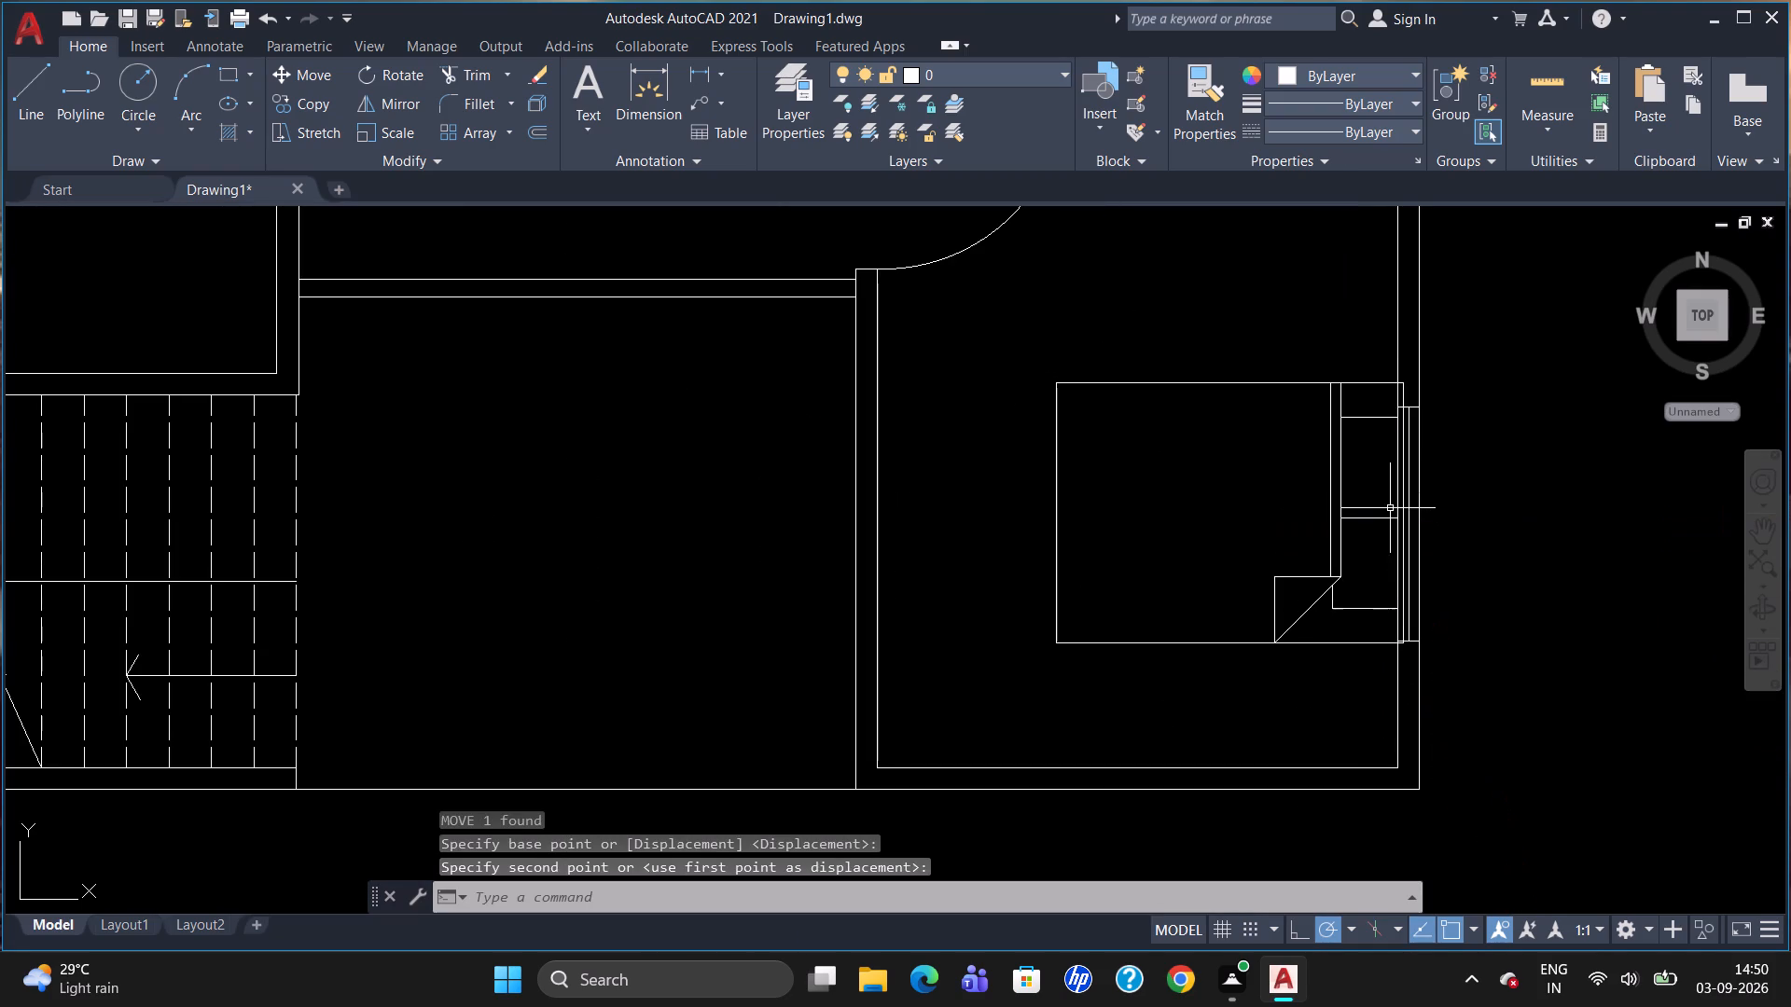
Shift the bottom-right room's bed slightly so its upper head corner sits on the right wall's inner face.
left_click(1326, 511)
left_click(1330, 505)
left_click(1330, 495)
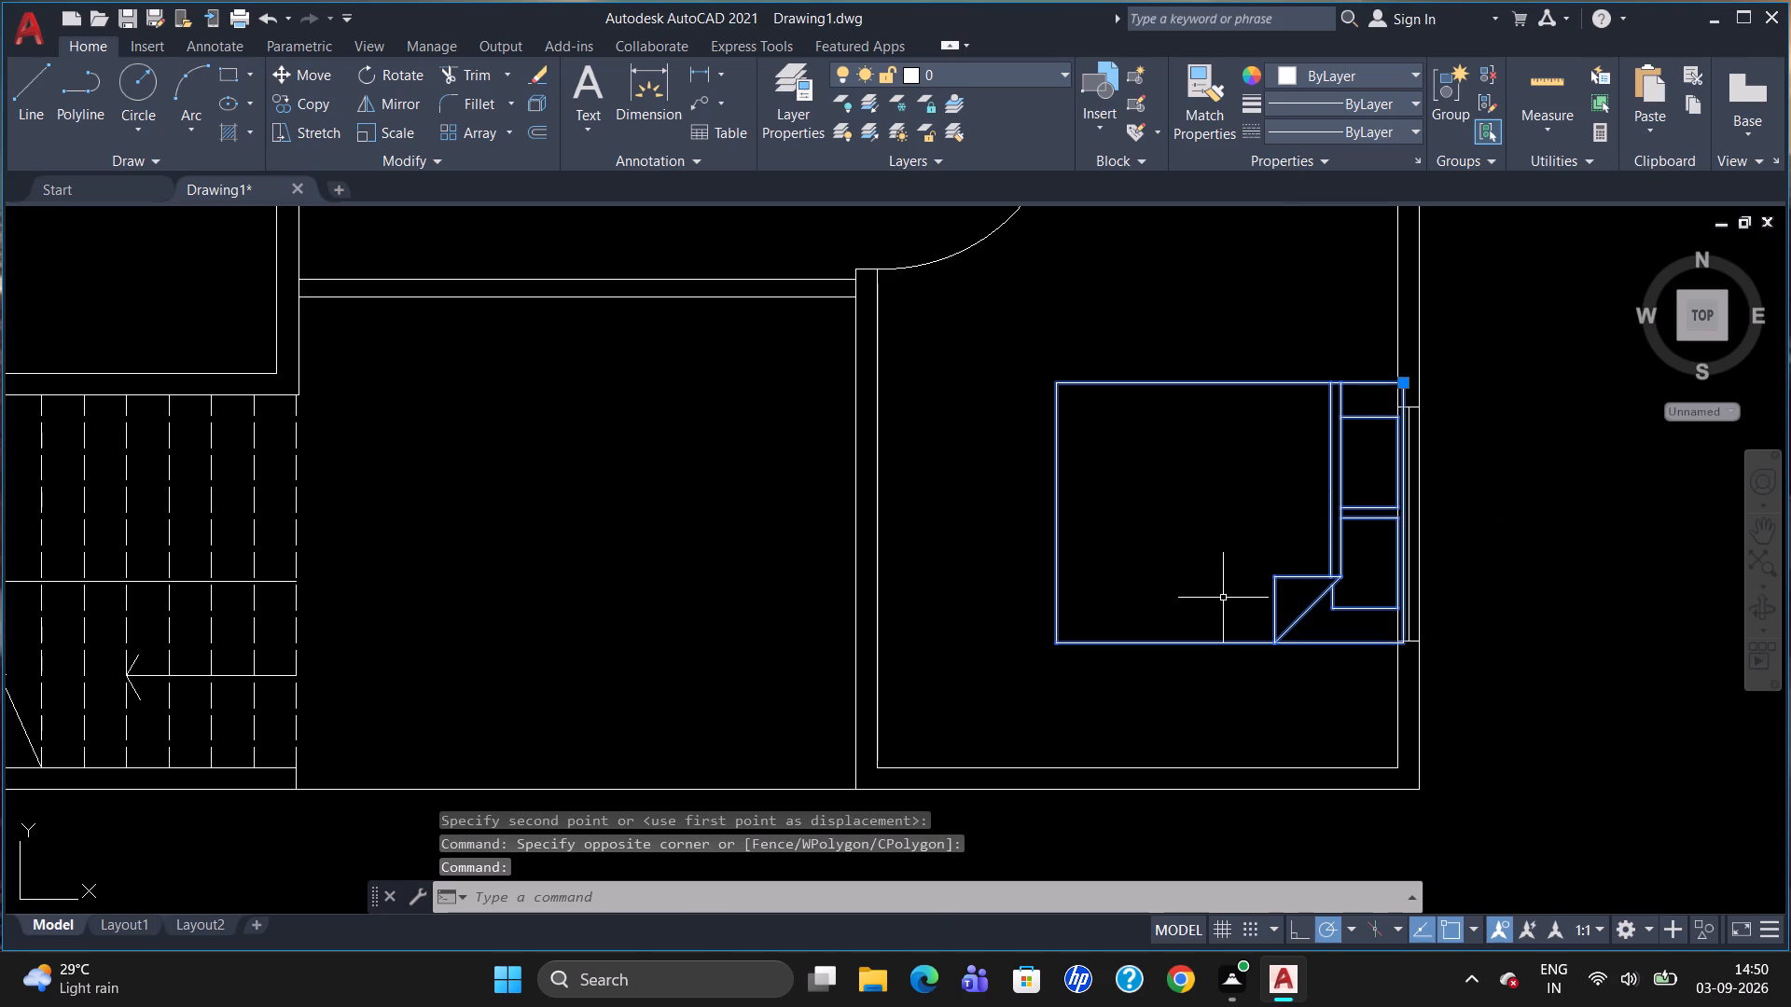
key("m")
key("Return")
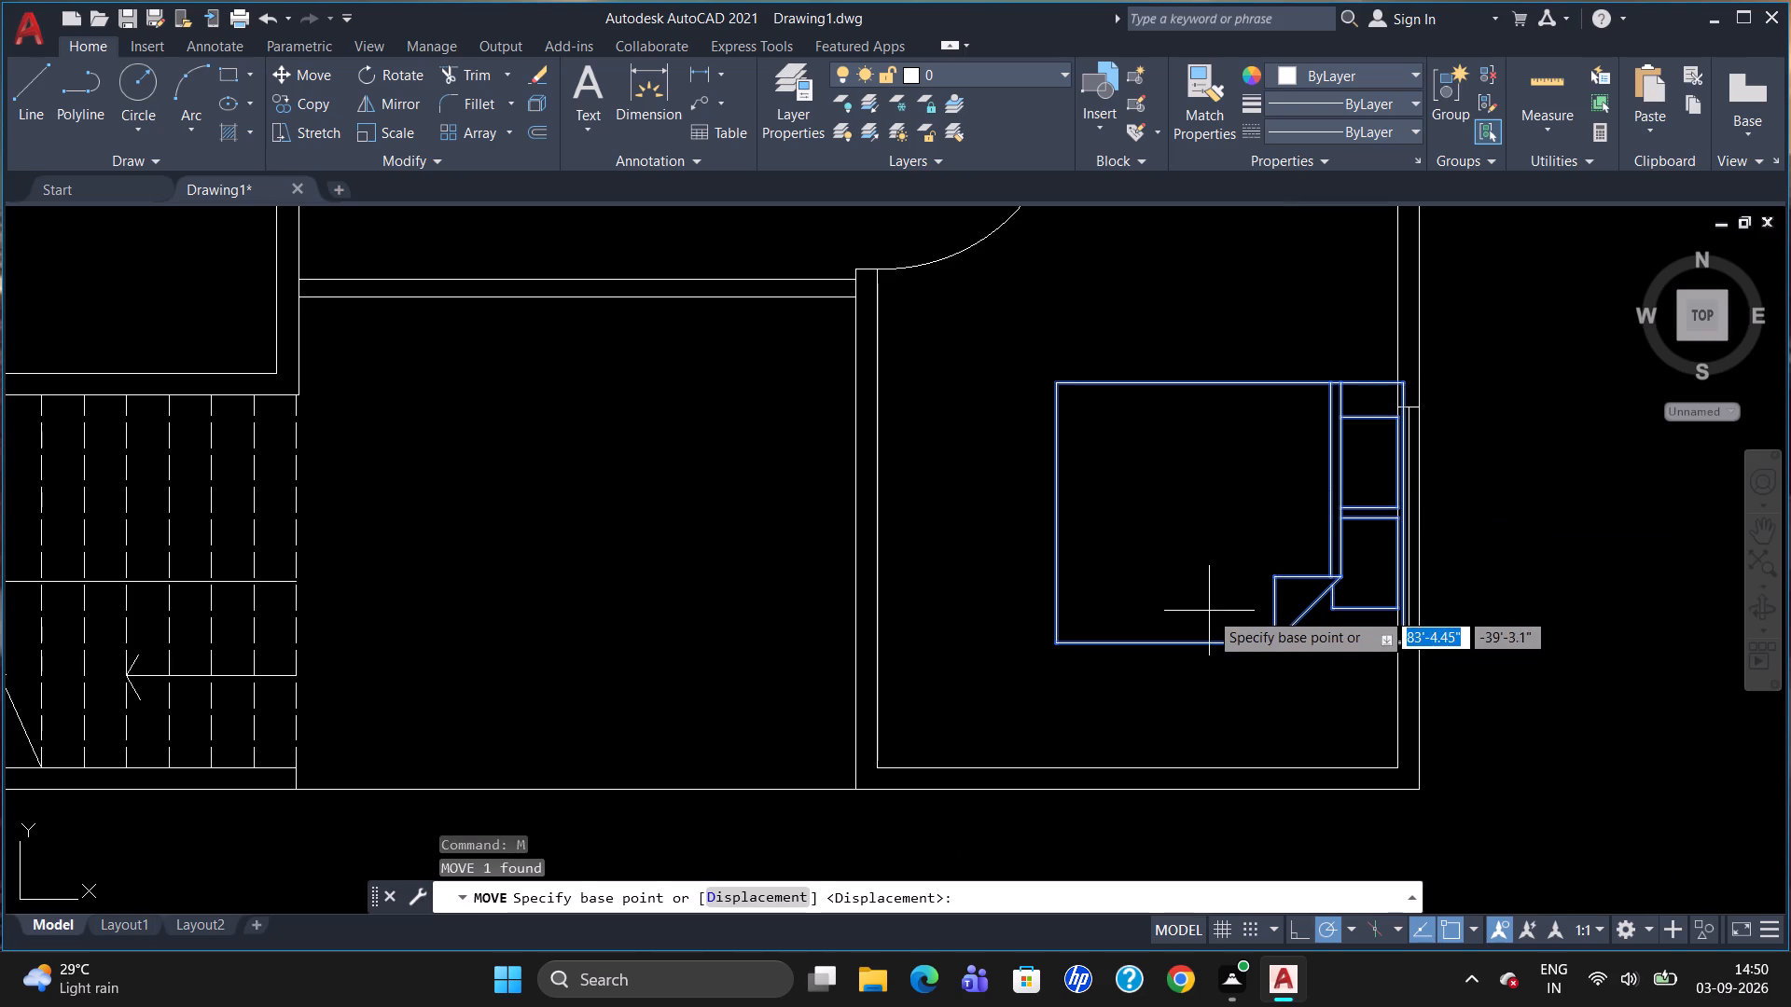
left_click(1403, 379)
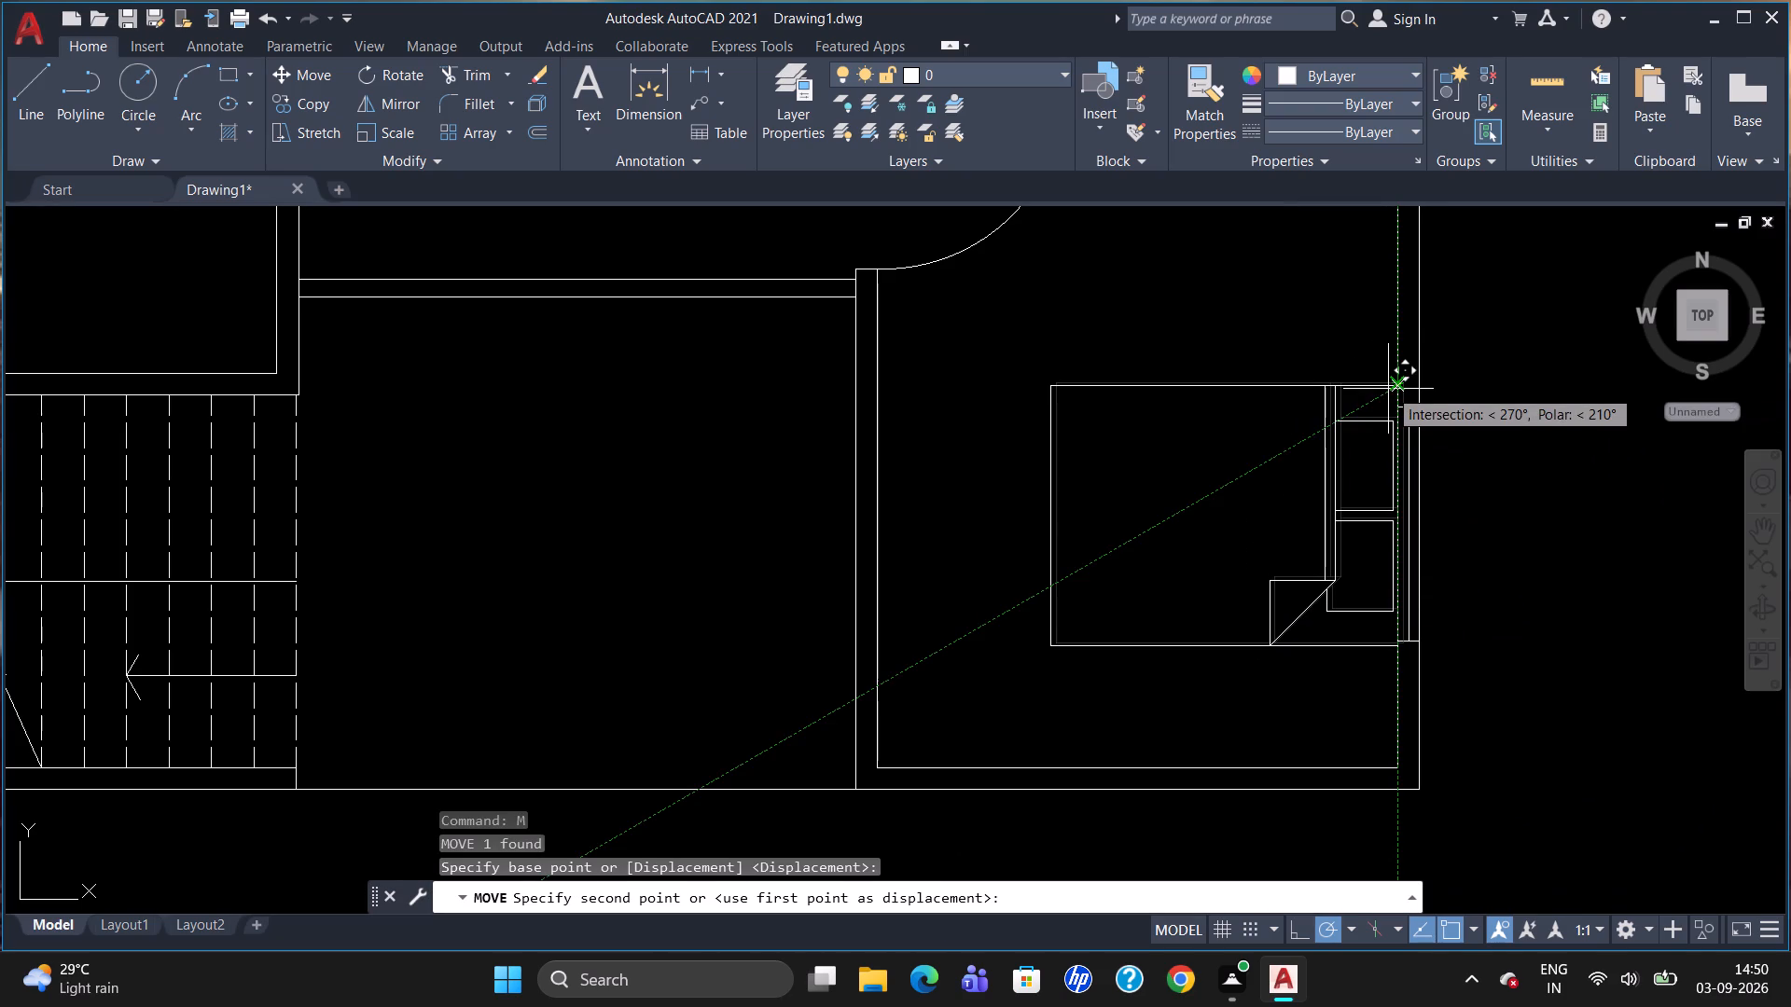
left_click(1389, 388)
scroll(1443, 379, "up", 2)
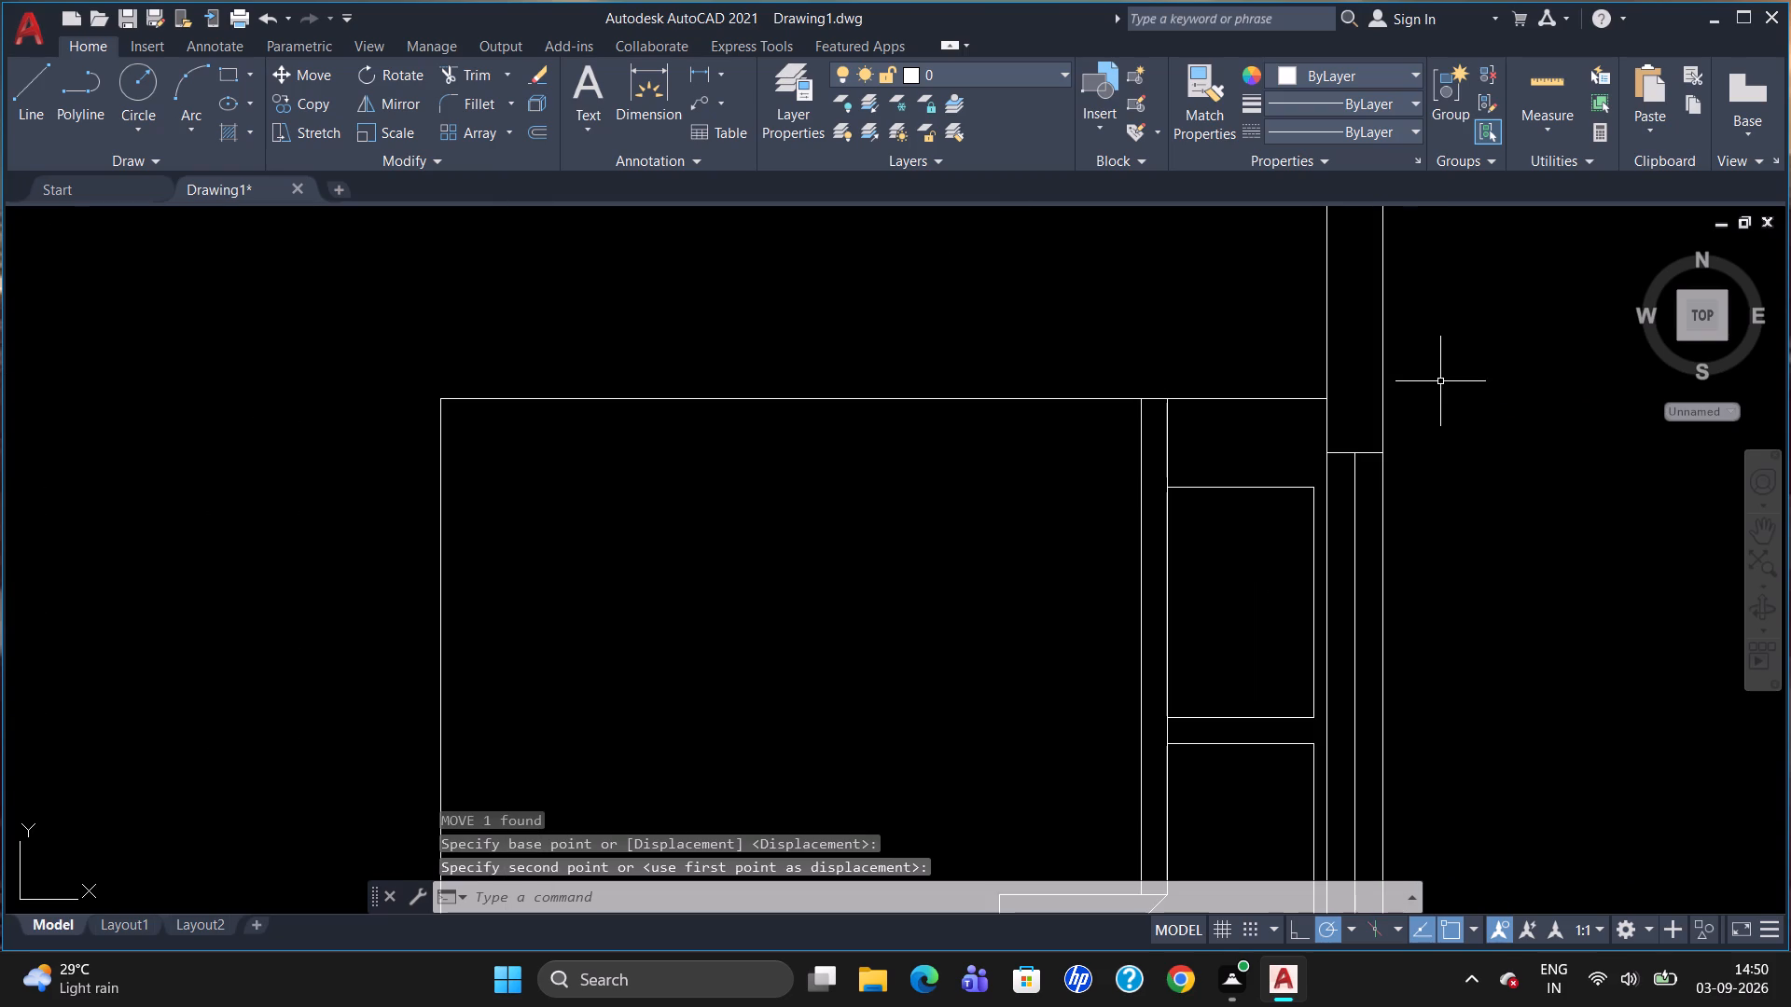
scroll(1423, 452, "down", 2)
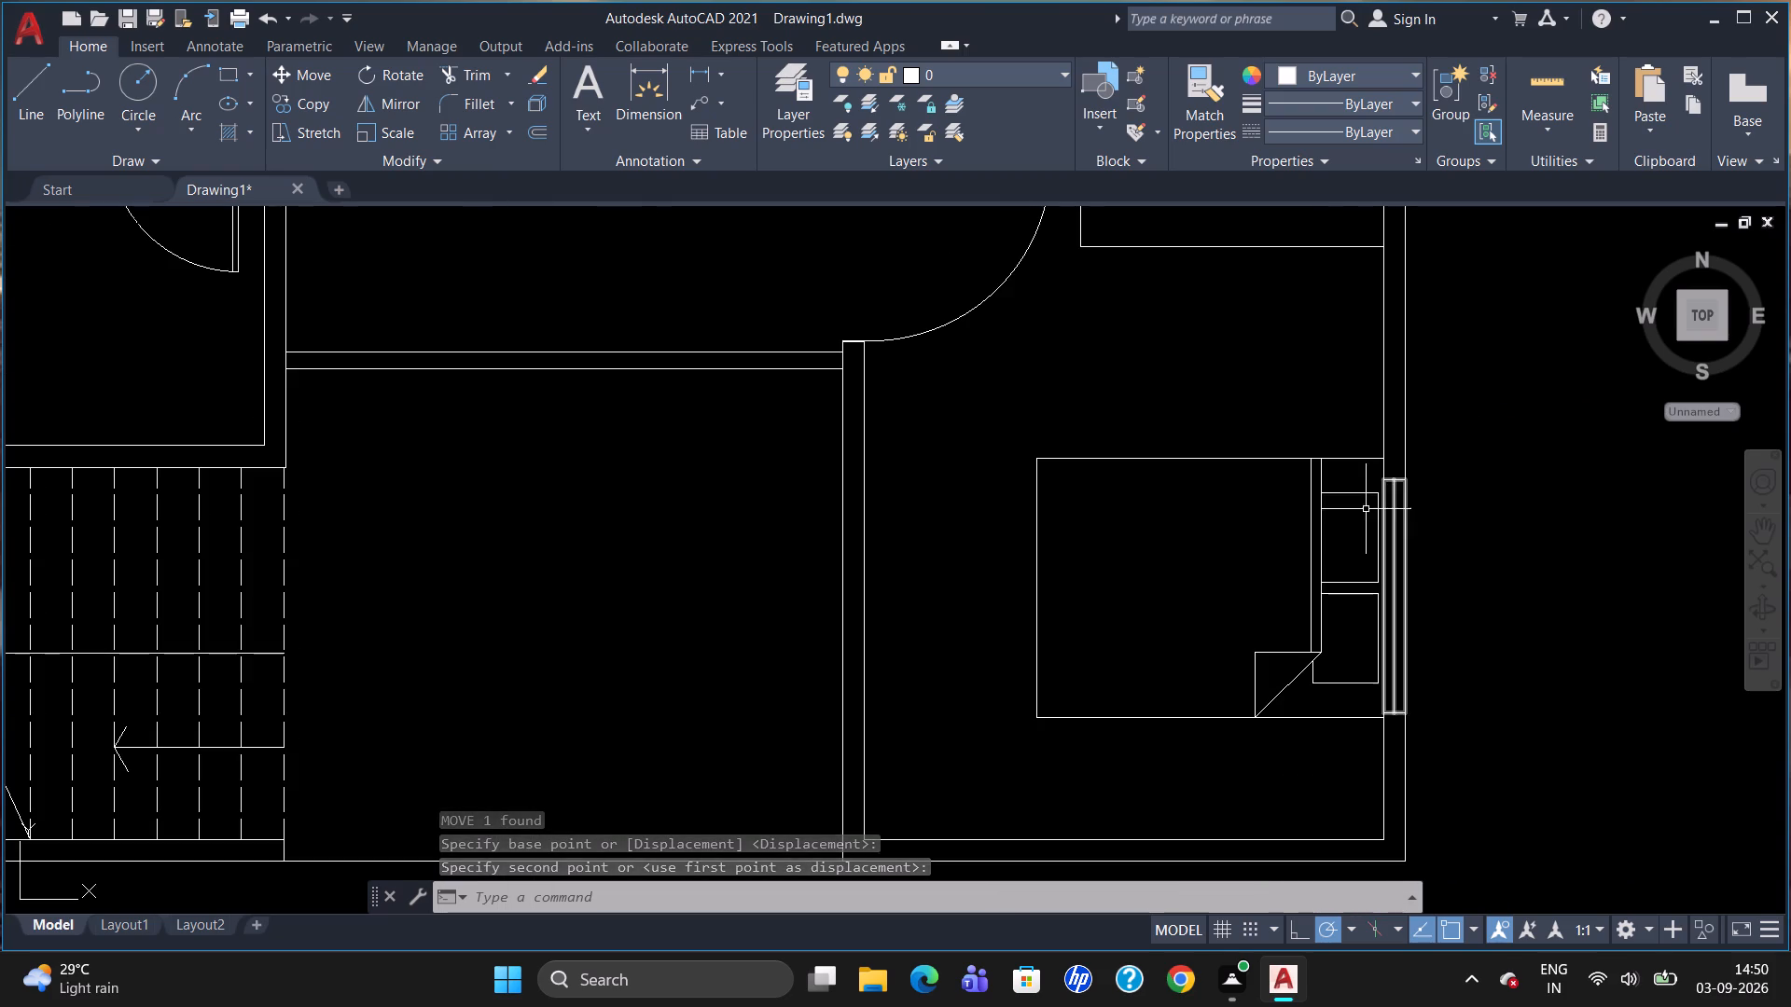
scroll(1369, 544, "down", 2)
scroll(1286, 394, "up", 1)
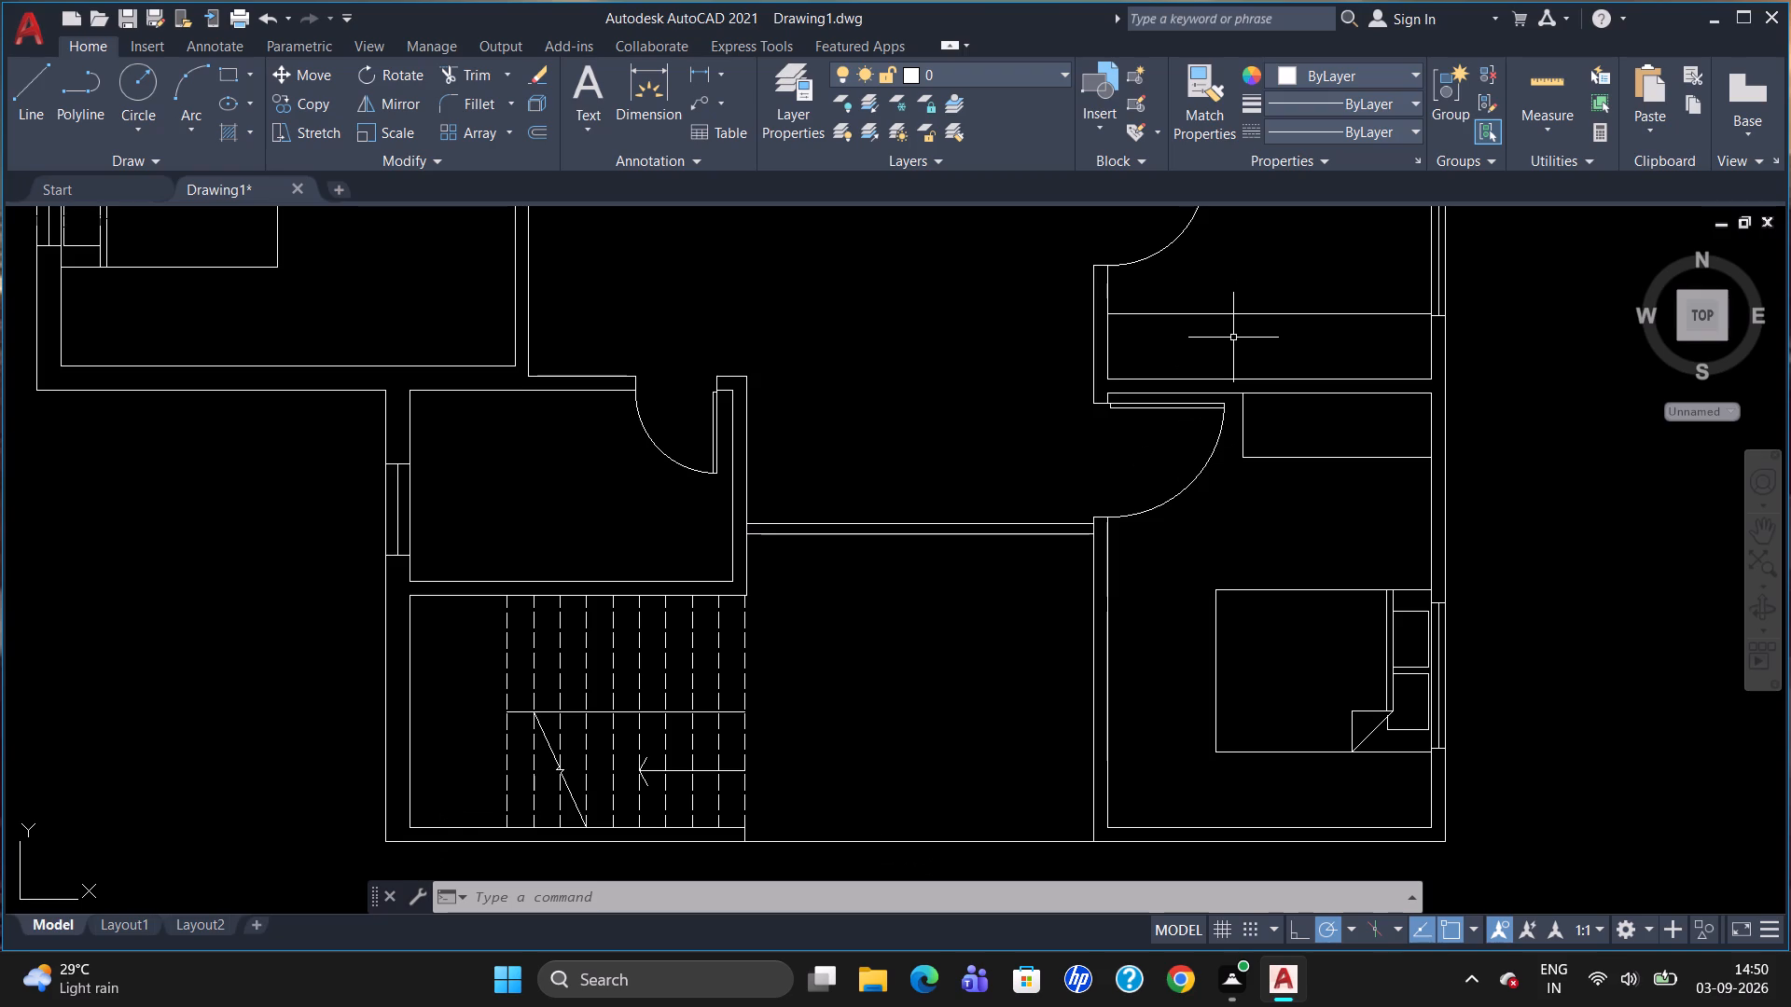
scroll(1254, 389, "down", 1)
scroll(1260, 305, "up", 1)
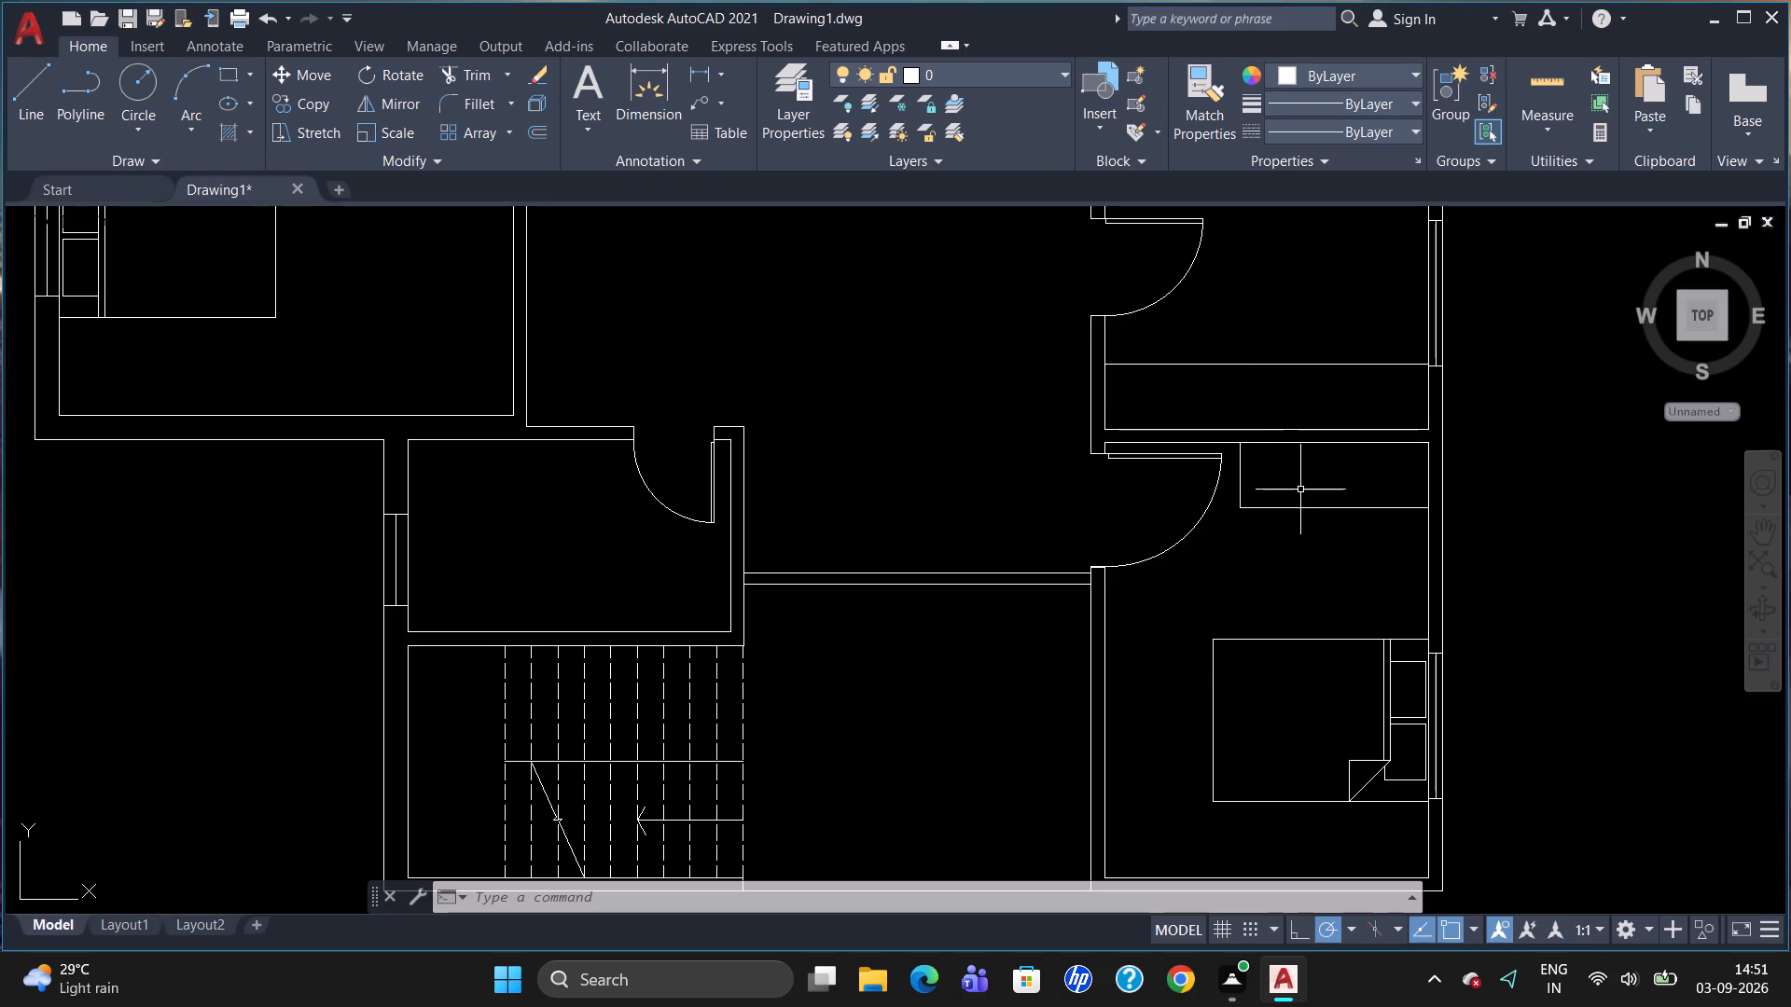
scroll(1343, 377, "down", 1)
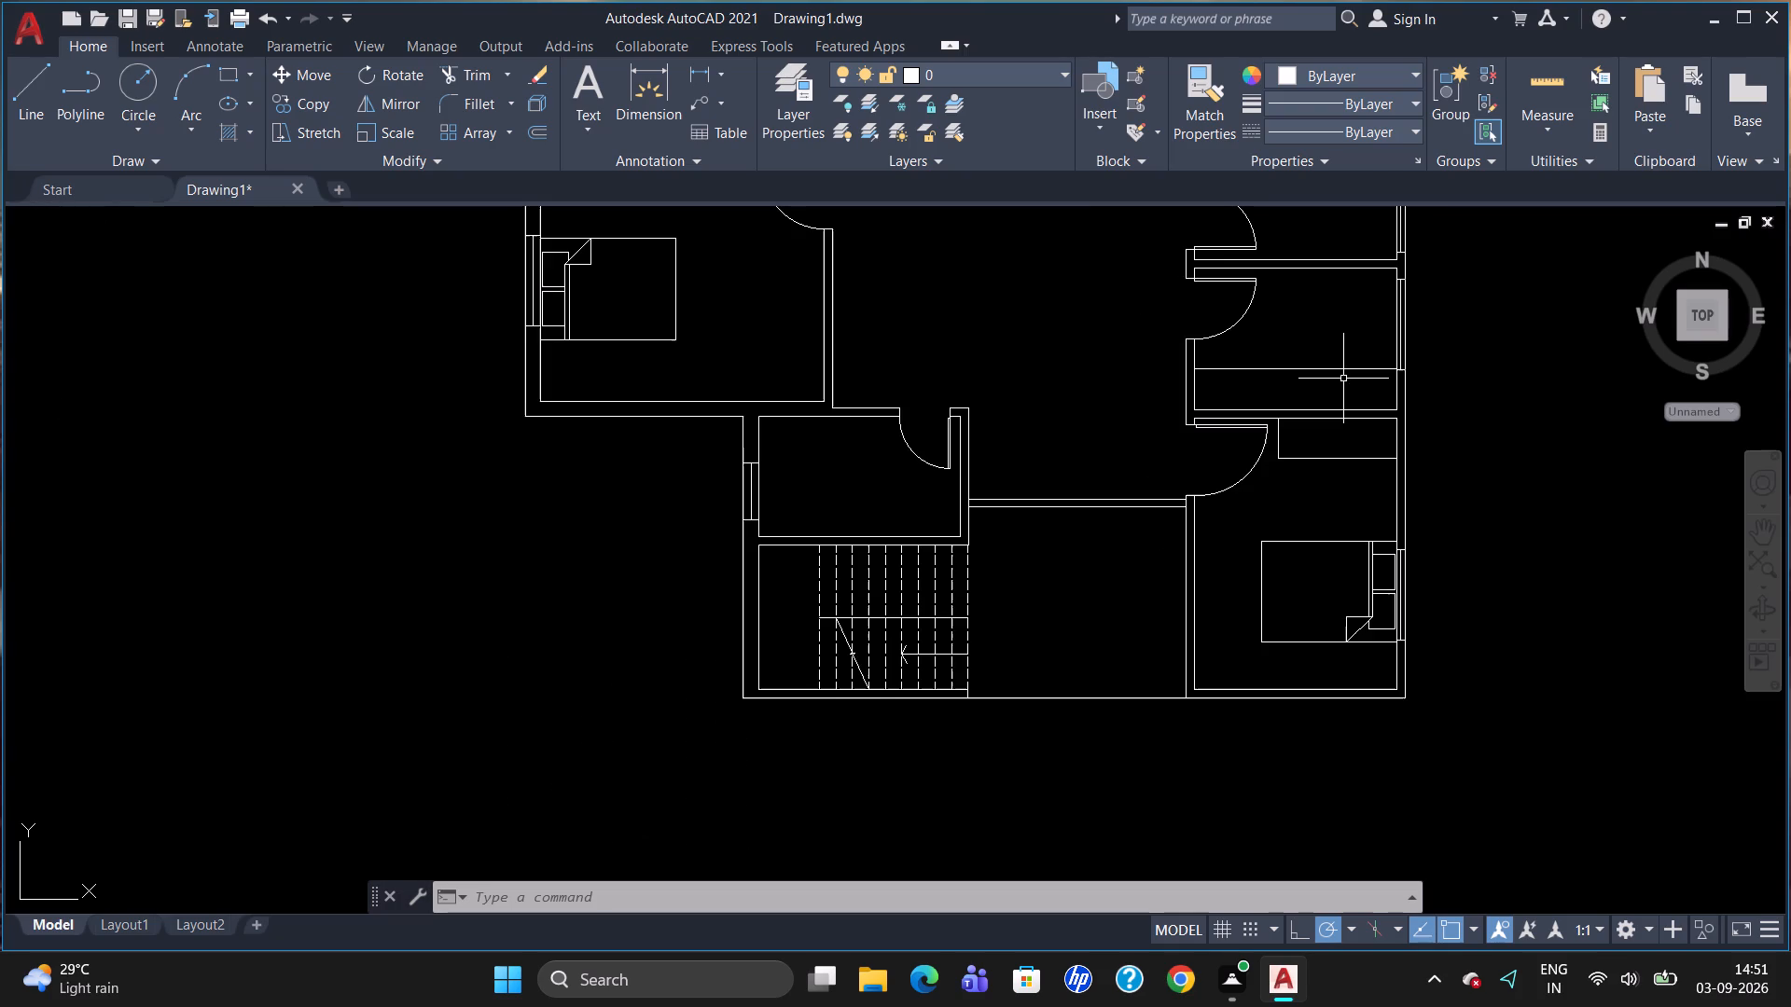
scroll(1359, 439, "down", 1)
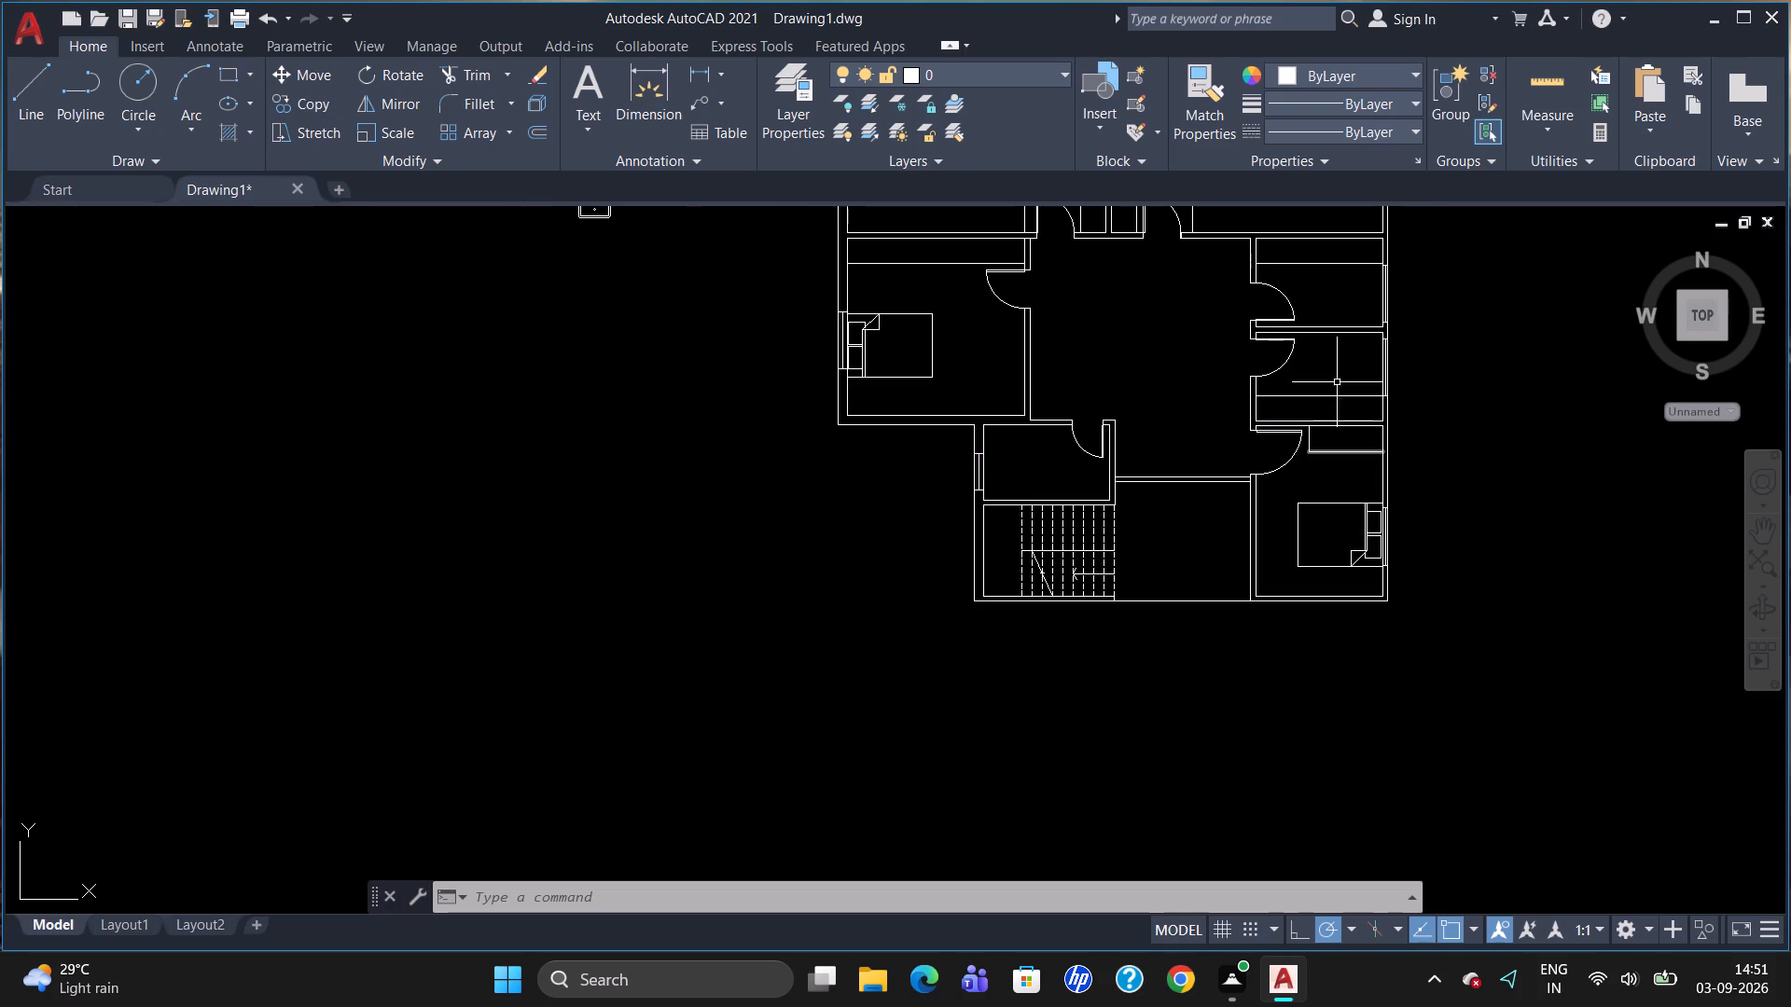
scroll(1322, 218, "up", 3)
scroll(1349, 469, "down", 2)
Set the point style to the circle with a diagonal cross, sized in absolute units.
type("PDTYPE")
key("Return")
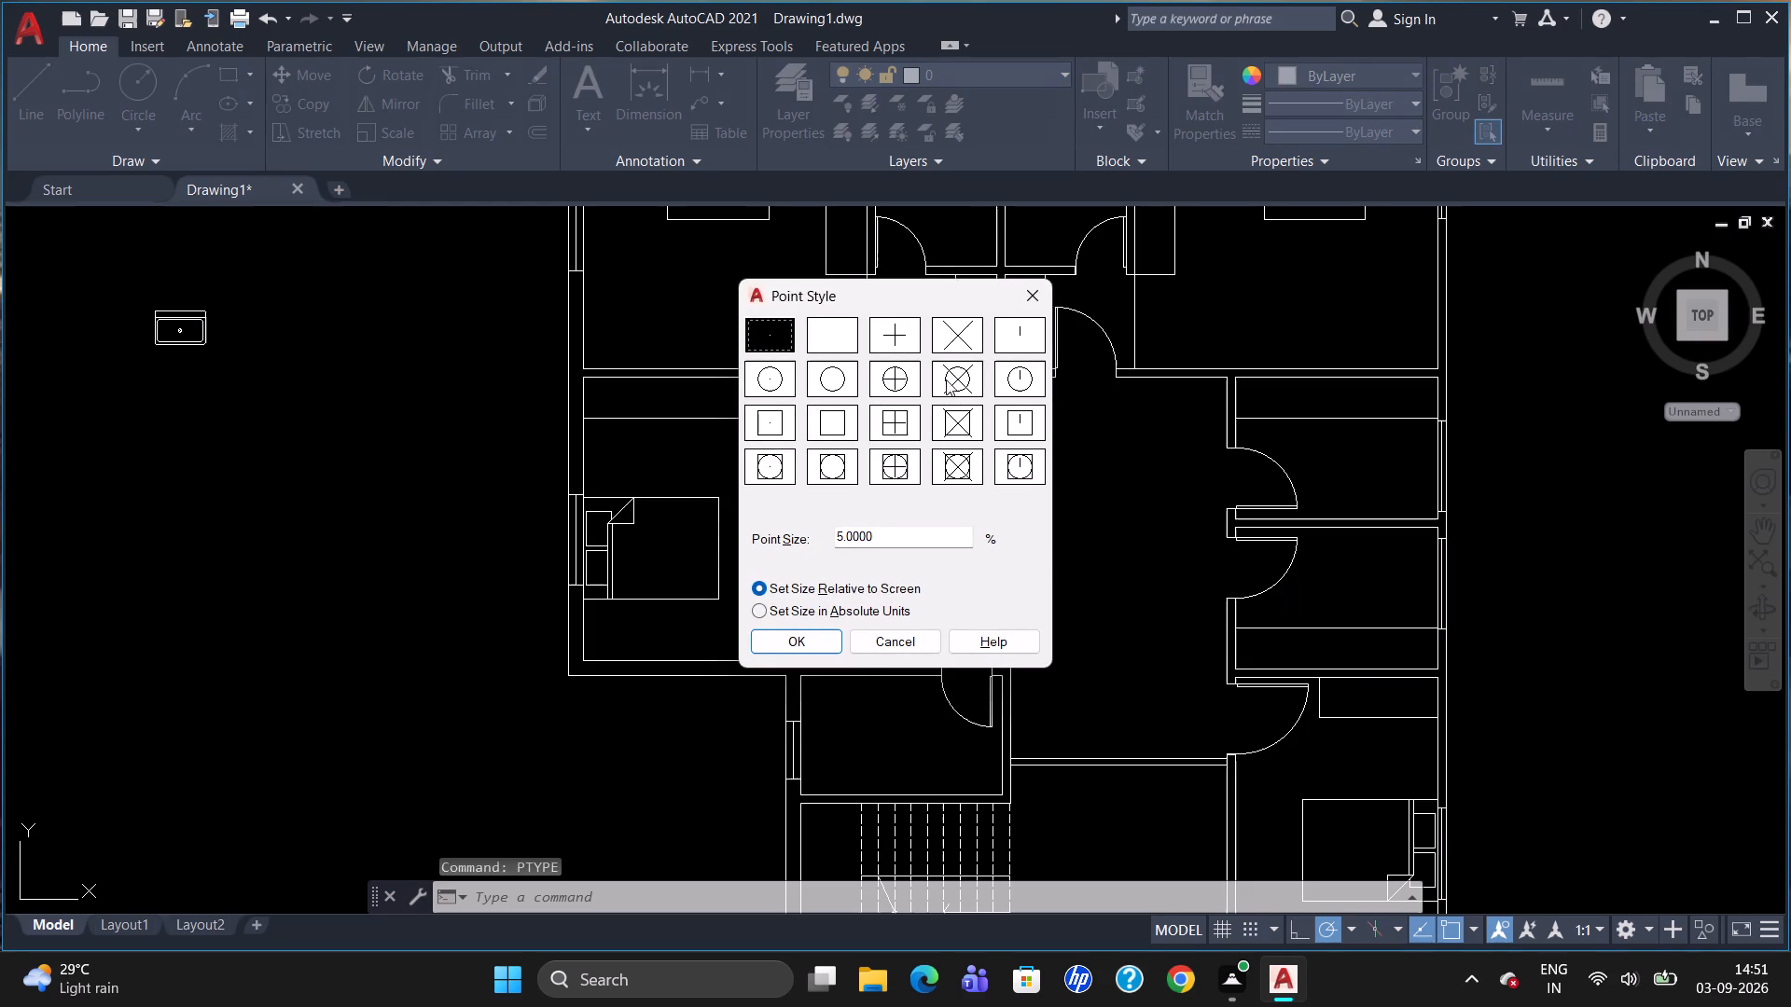
left_click(937, 375)
left_click(779, 609)
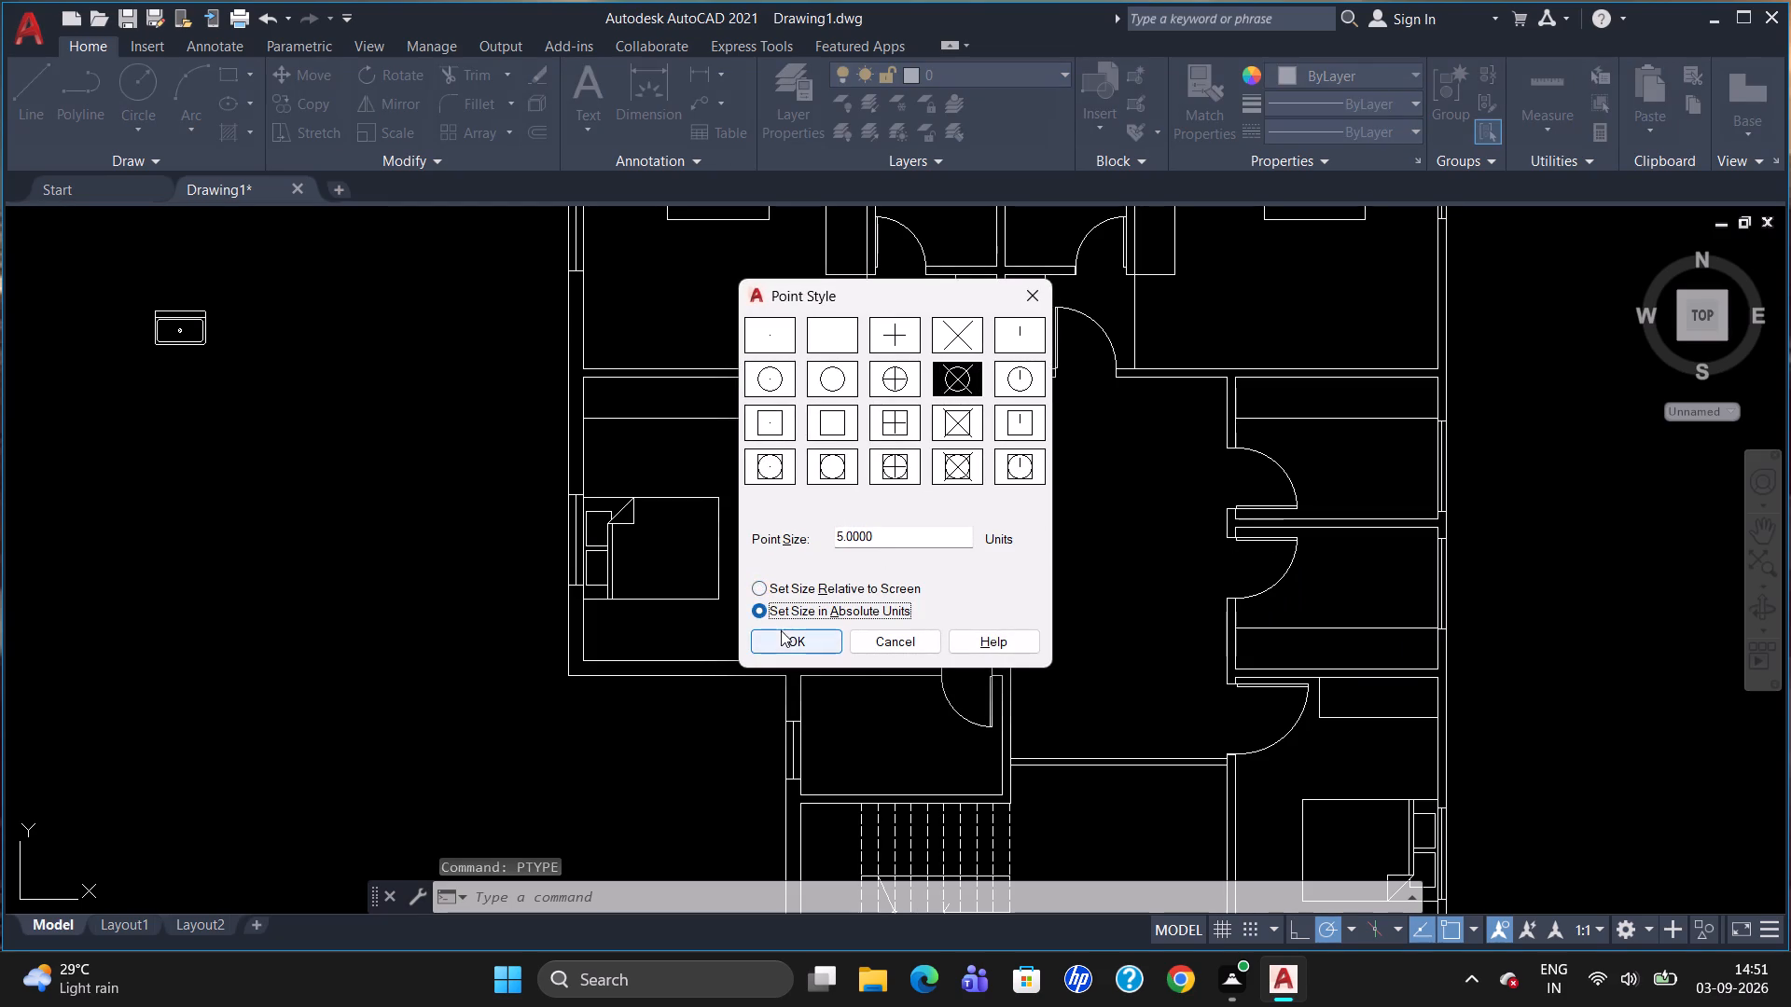
left_click(783, 638)
Divide the horizontal built-in line in the upper of the two small right-side rooms into 6 segments.
scroll(1326, 362, "up", 1)
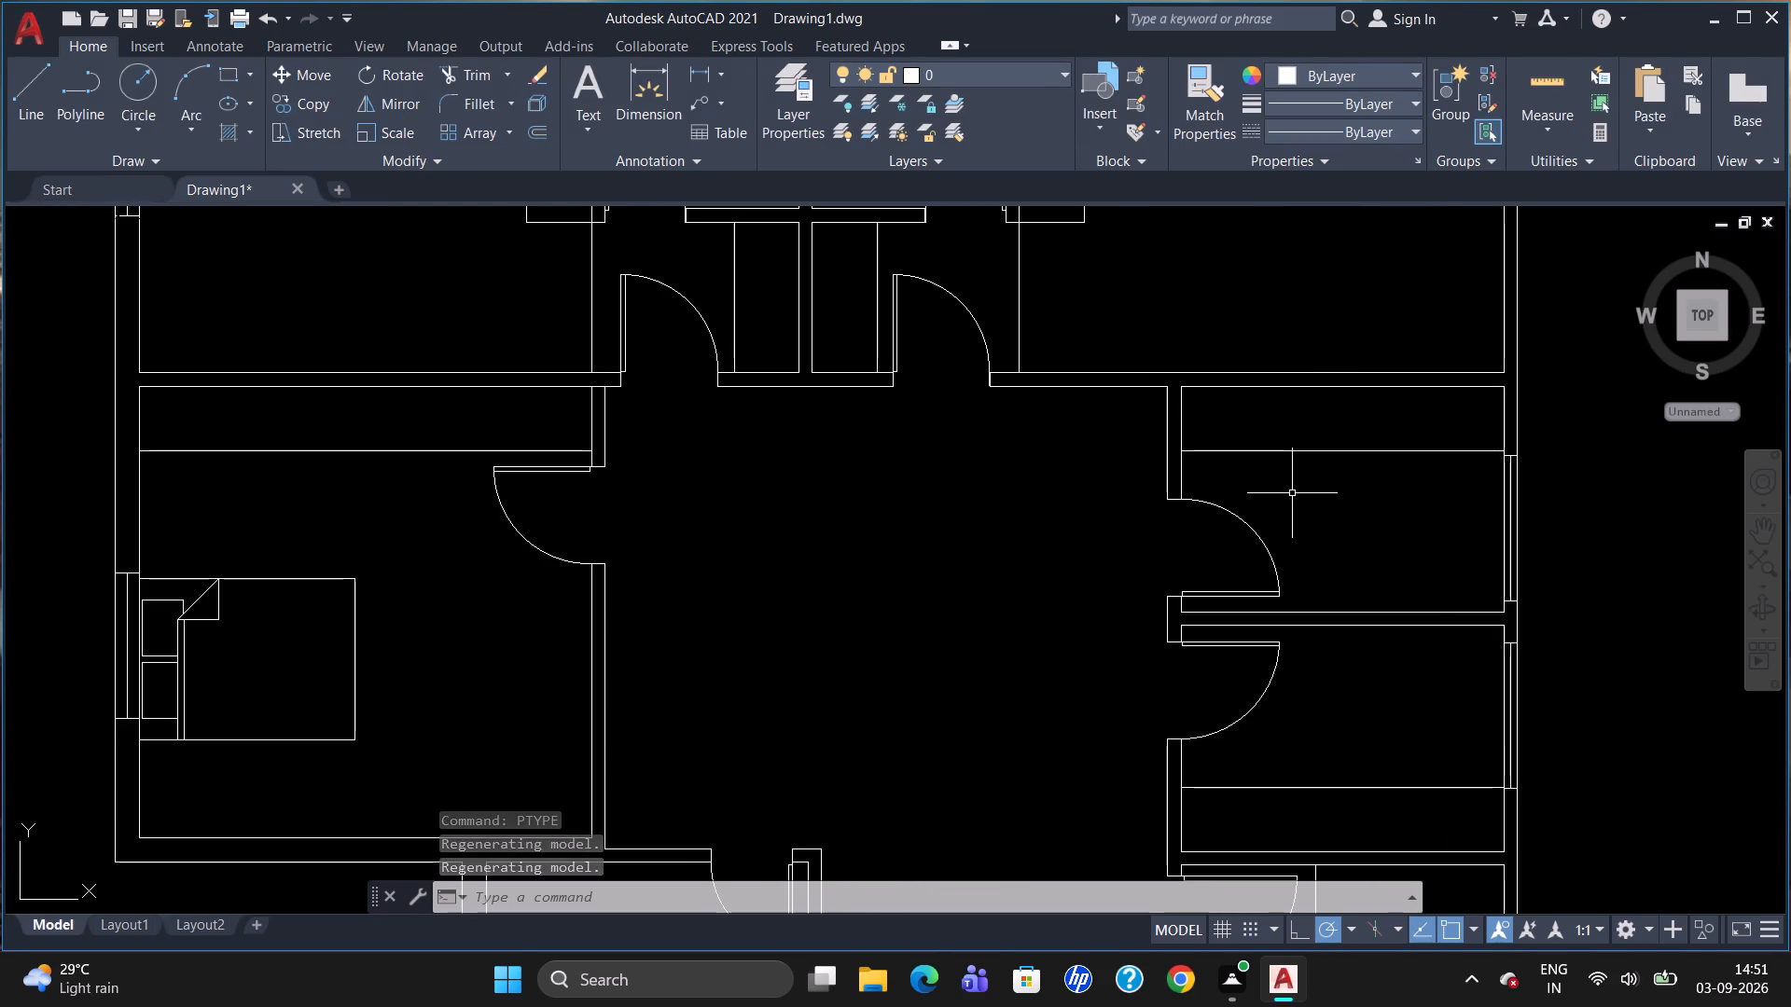
type("DI")
key("v")
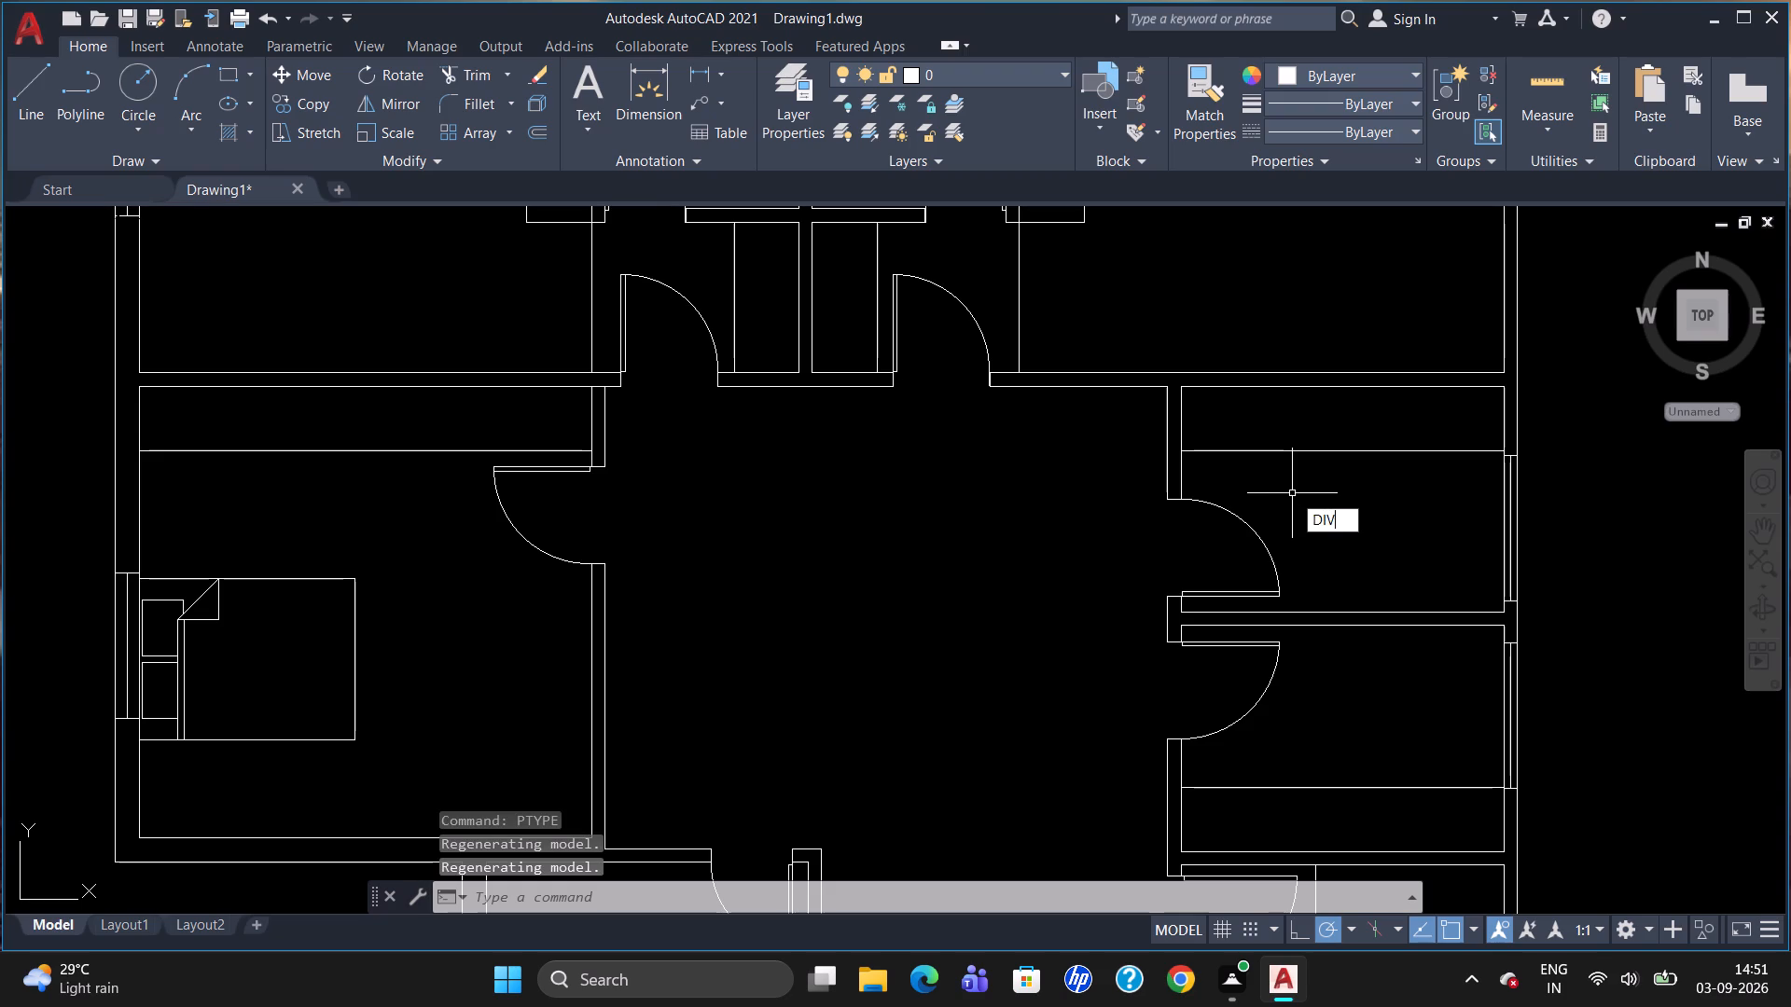
key("Return")
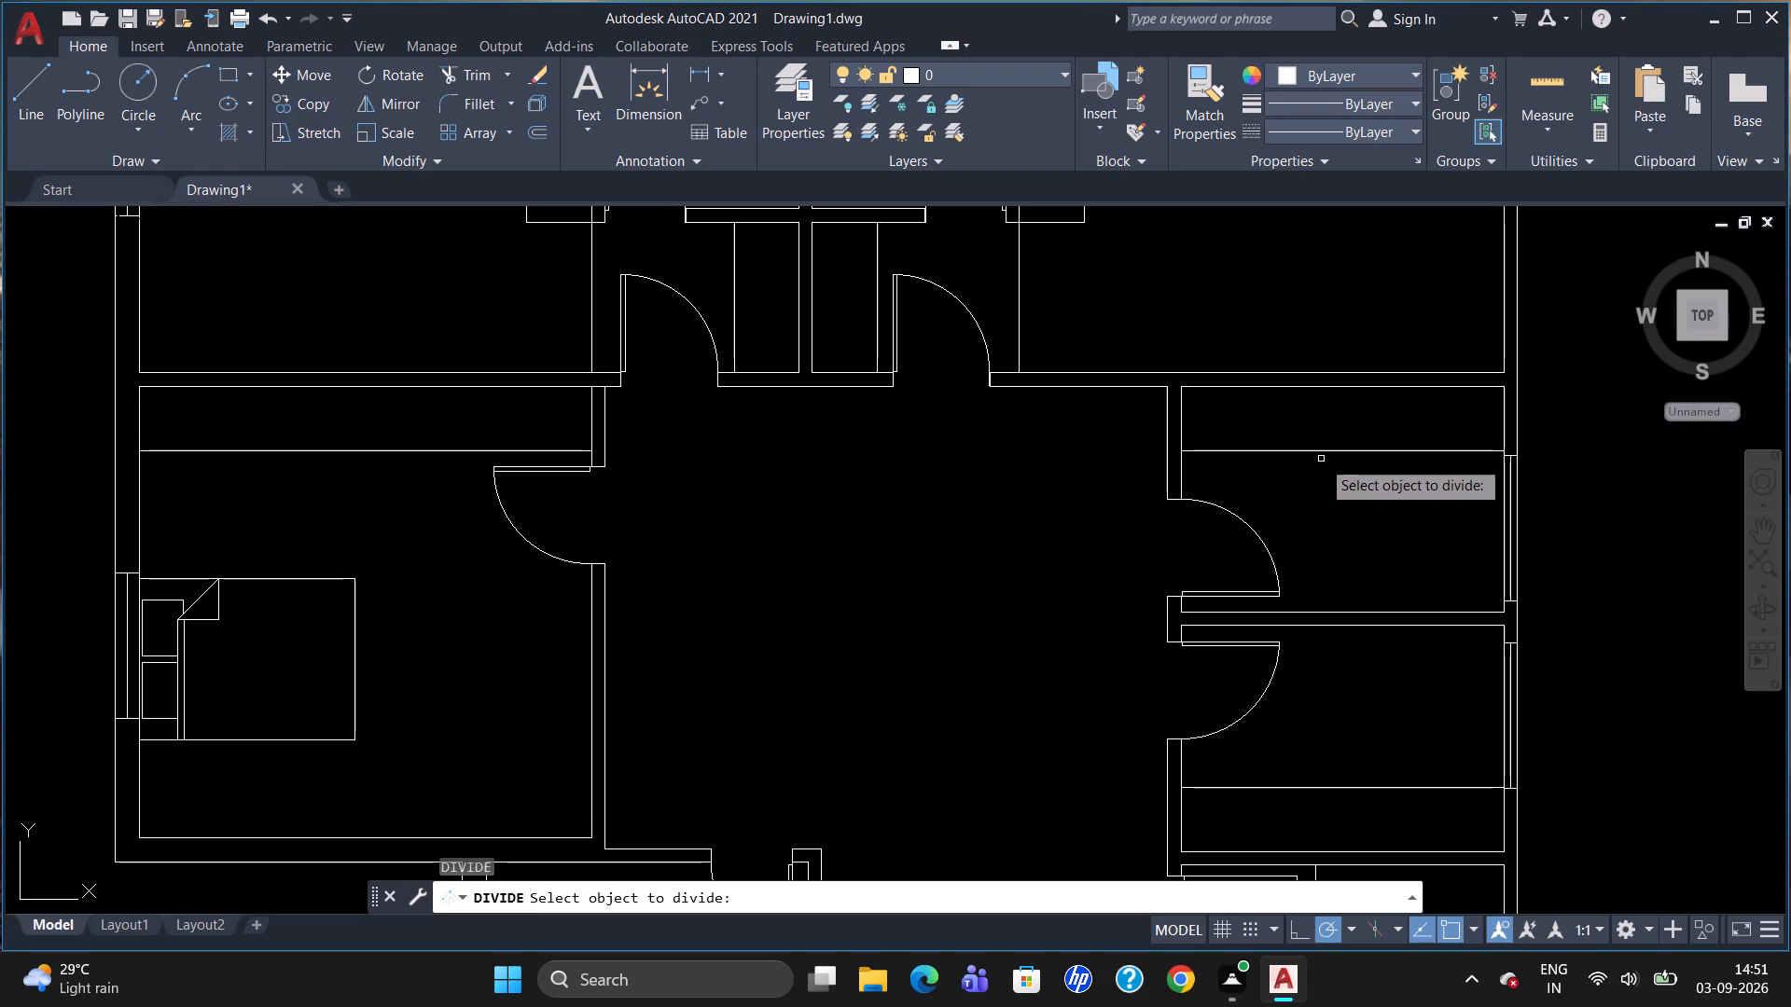
left_click(1325, 450)
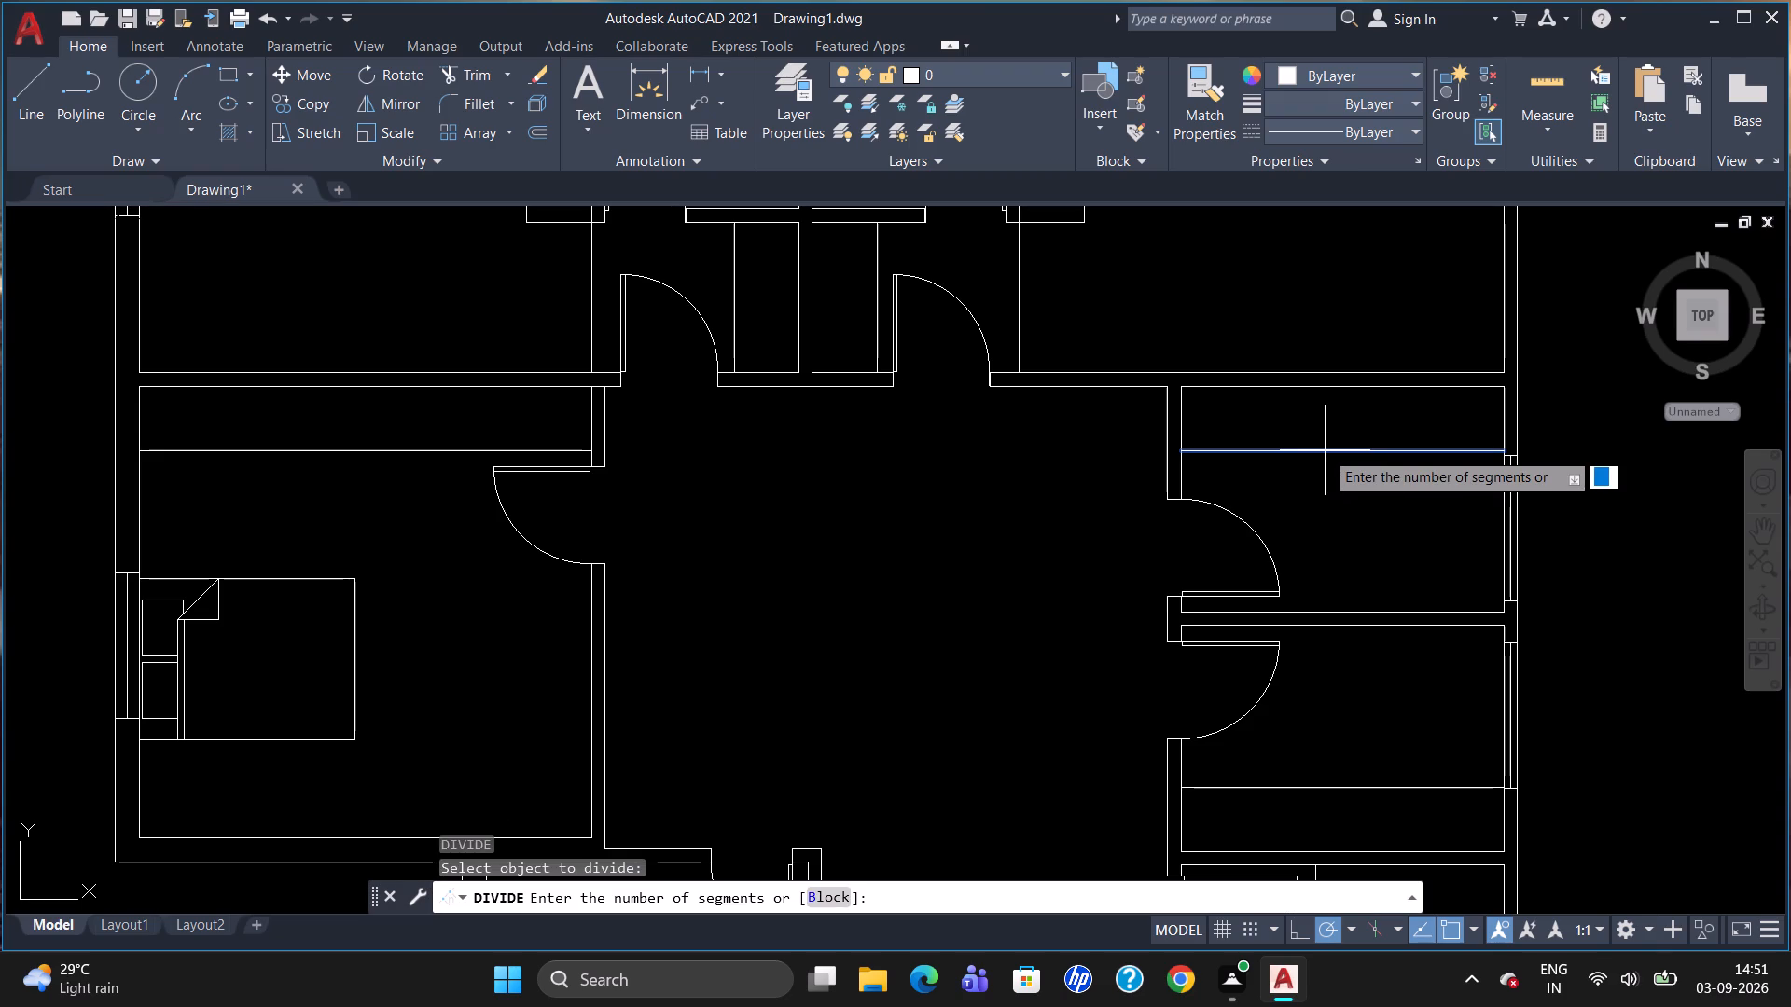
key("6")
key("Return")
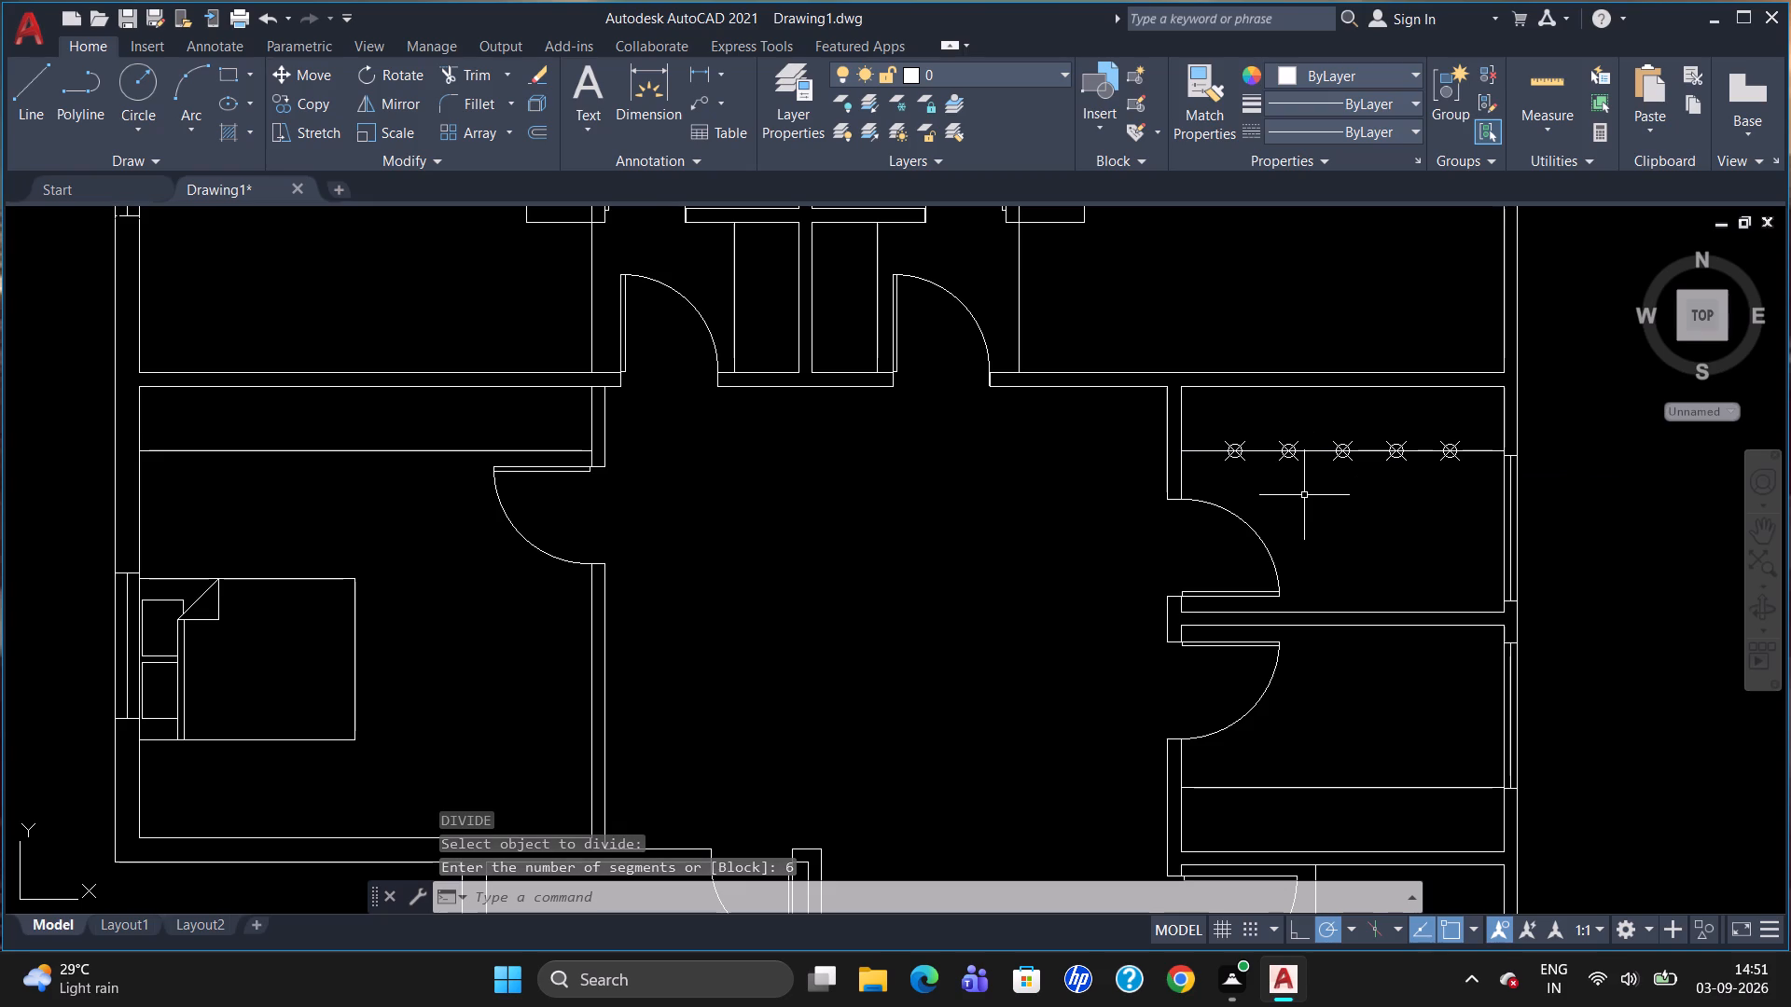
key("Escape")
Draw a vertical line from the leftmost division point up to the room's top wall.
key("l")
key("Return")
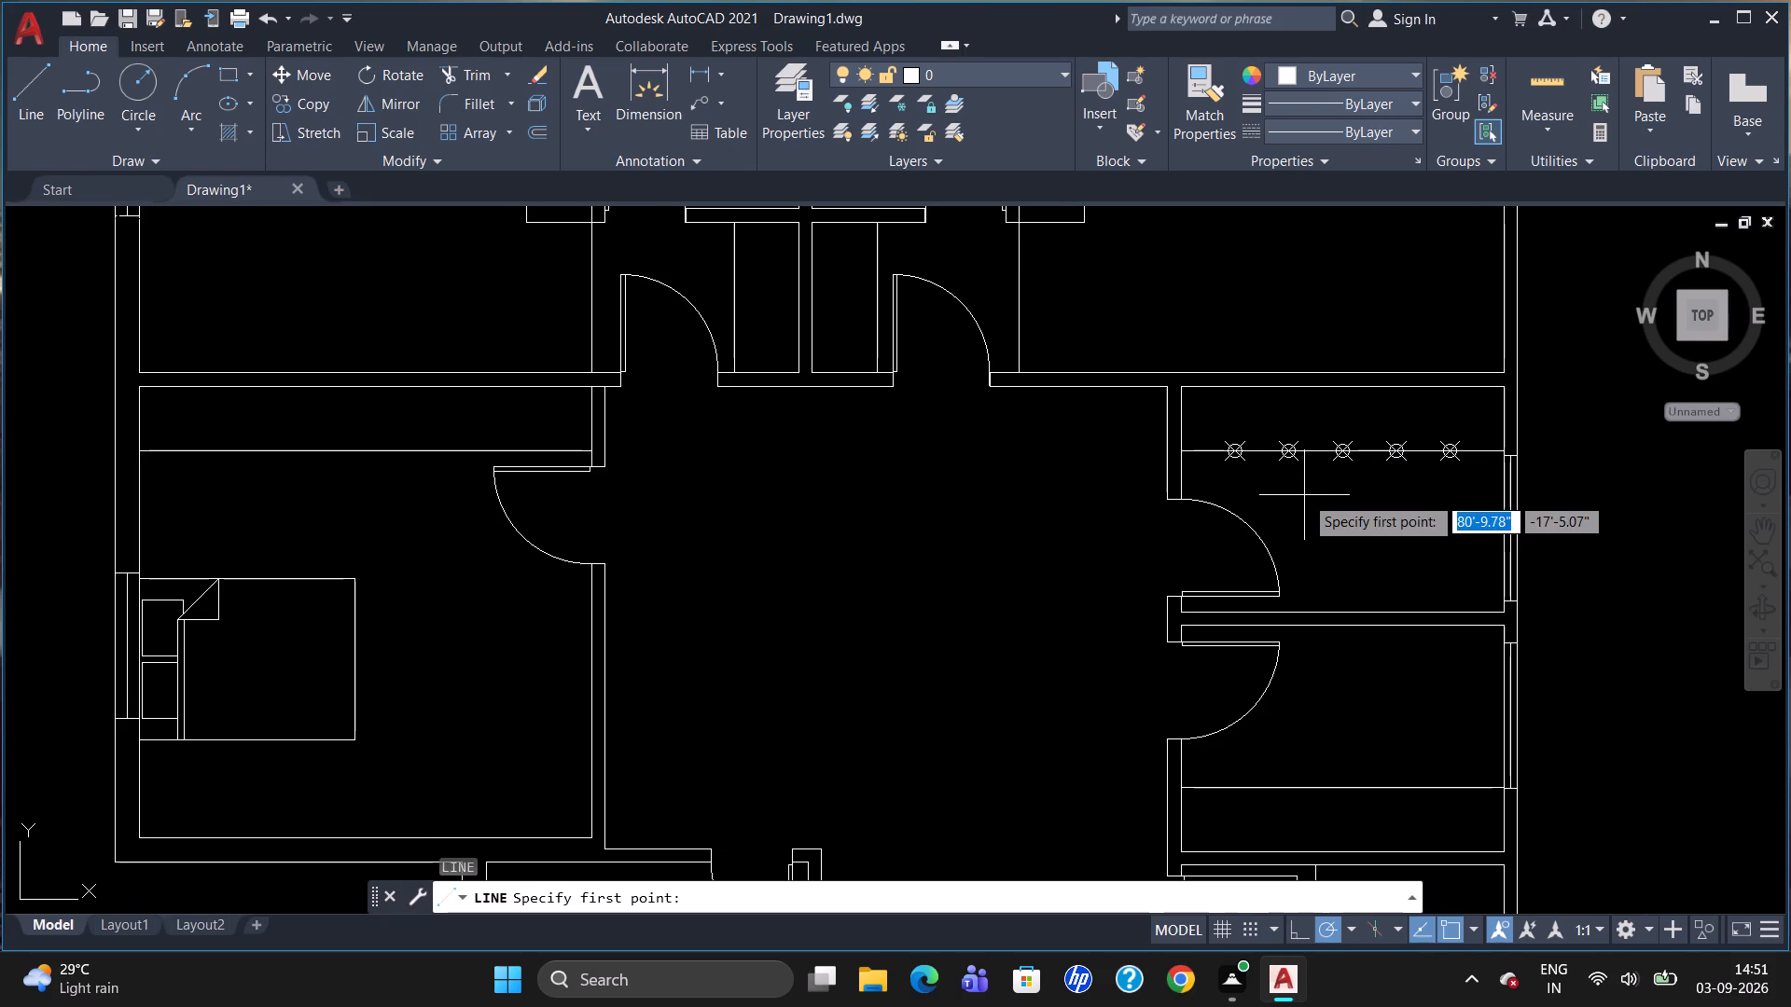
scroll(1247, 371, "up", 2)
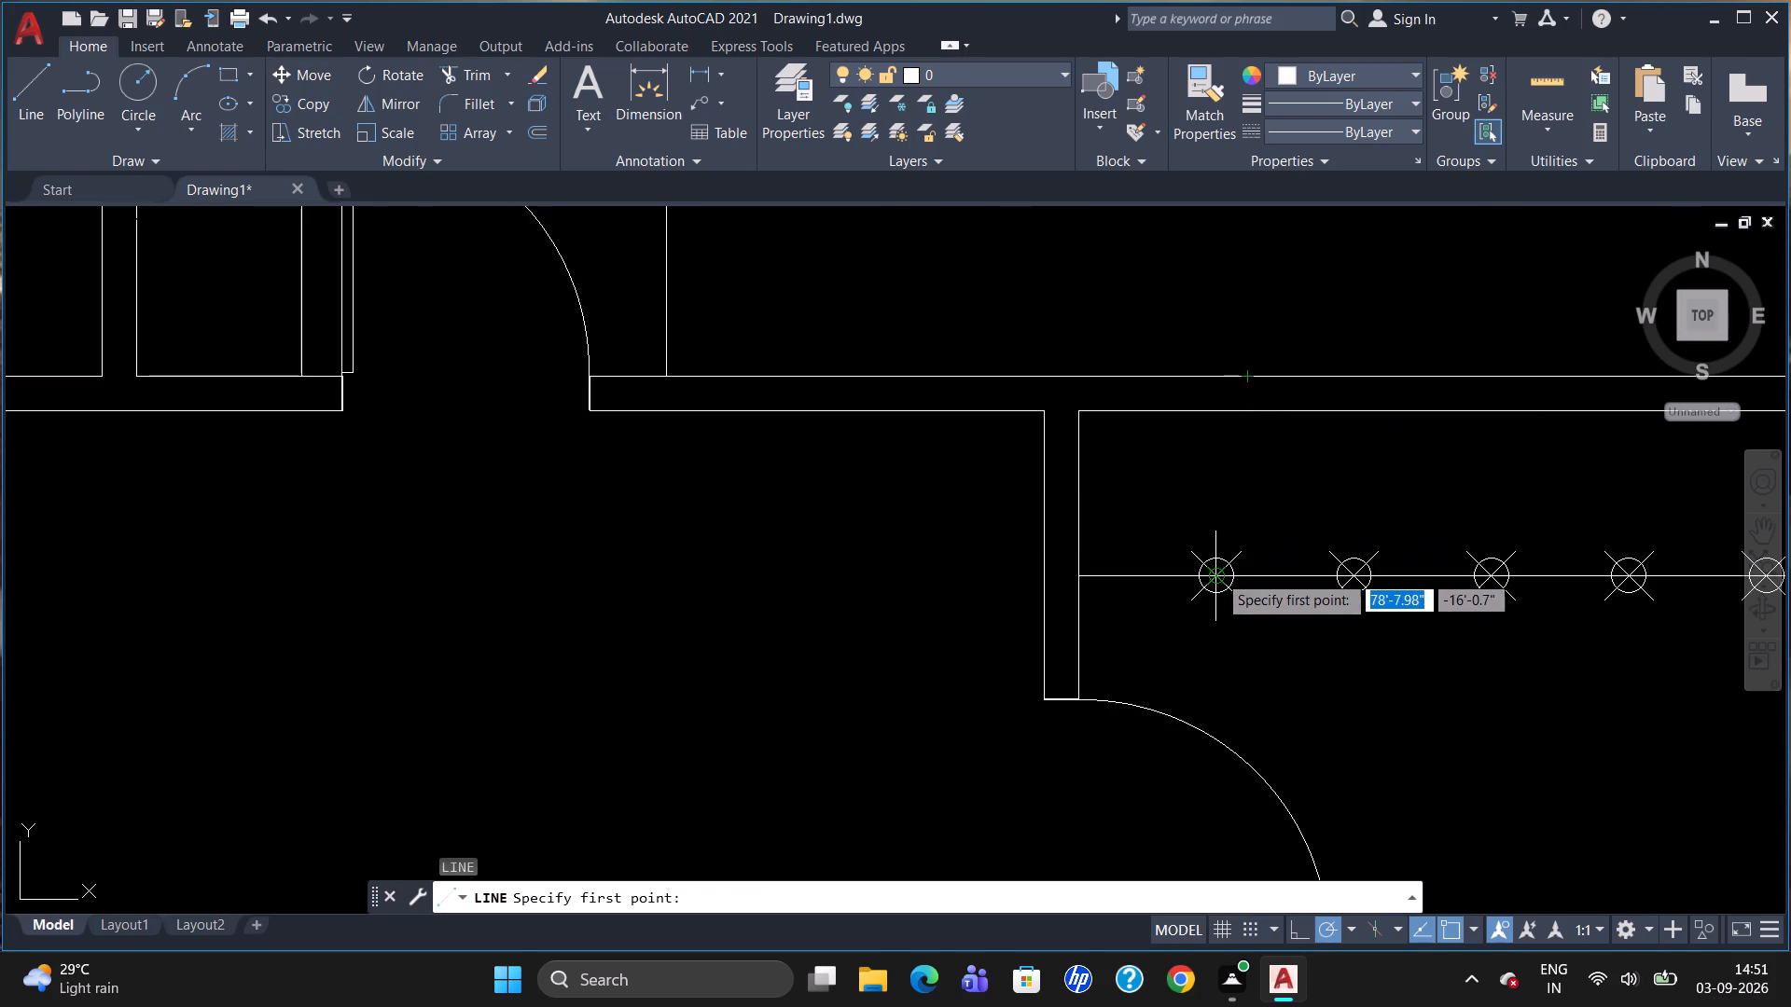
left_click(1217, 573)
left_click(1222, 414)
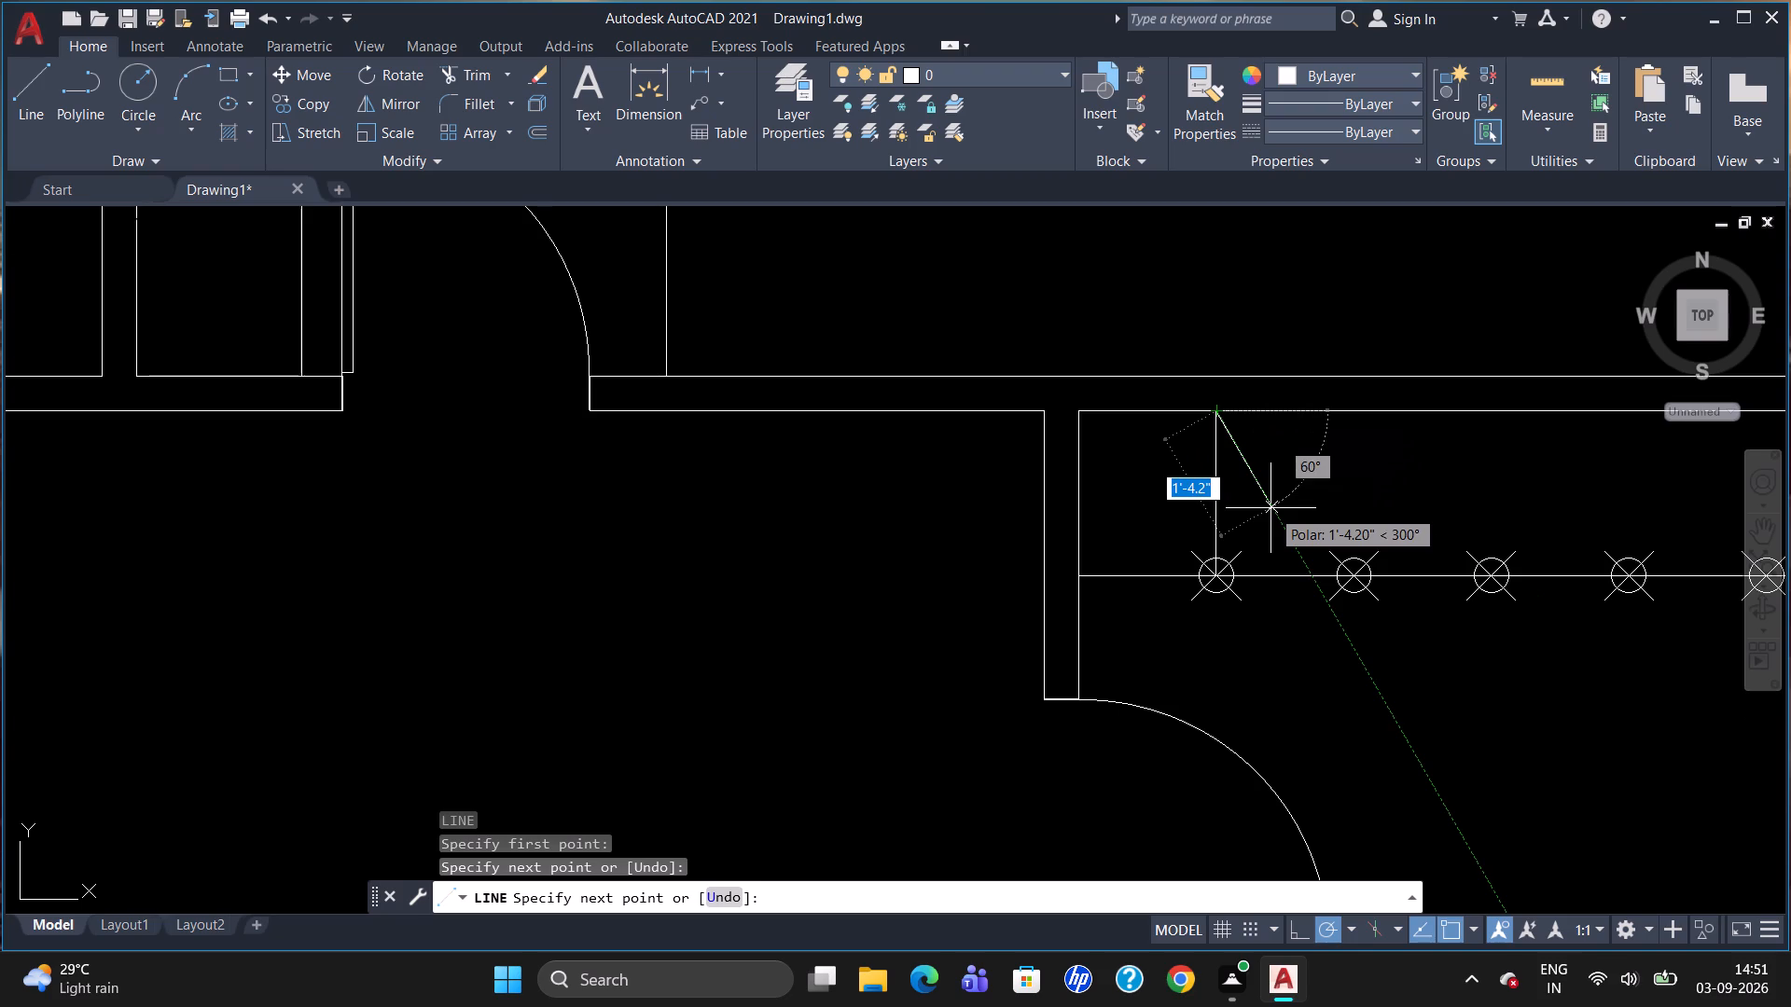
key("Escape")
Copy the vertical divider line to the other four division points along the built-in line.
scroll(1191, 545, "down", 1)
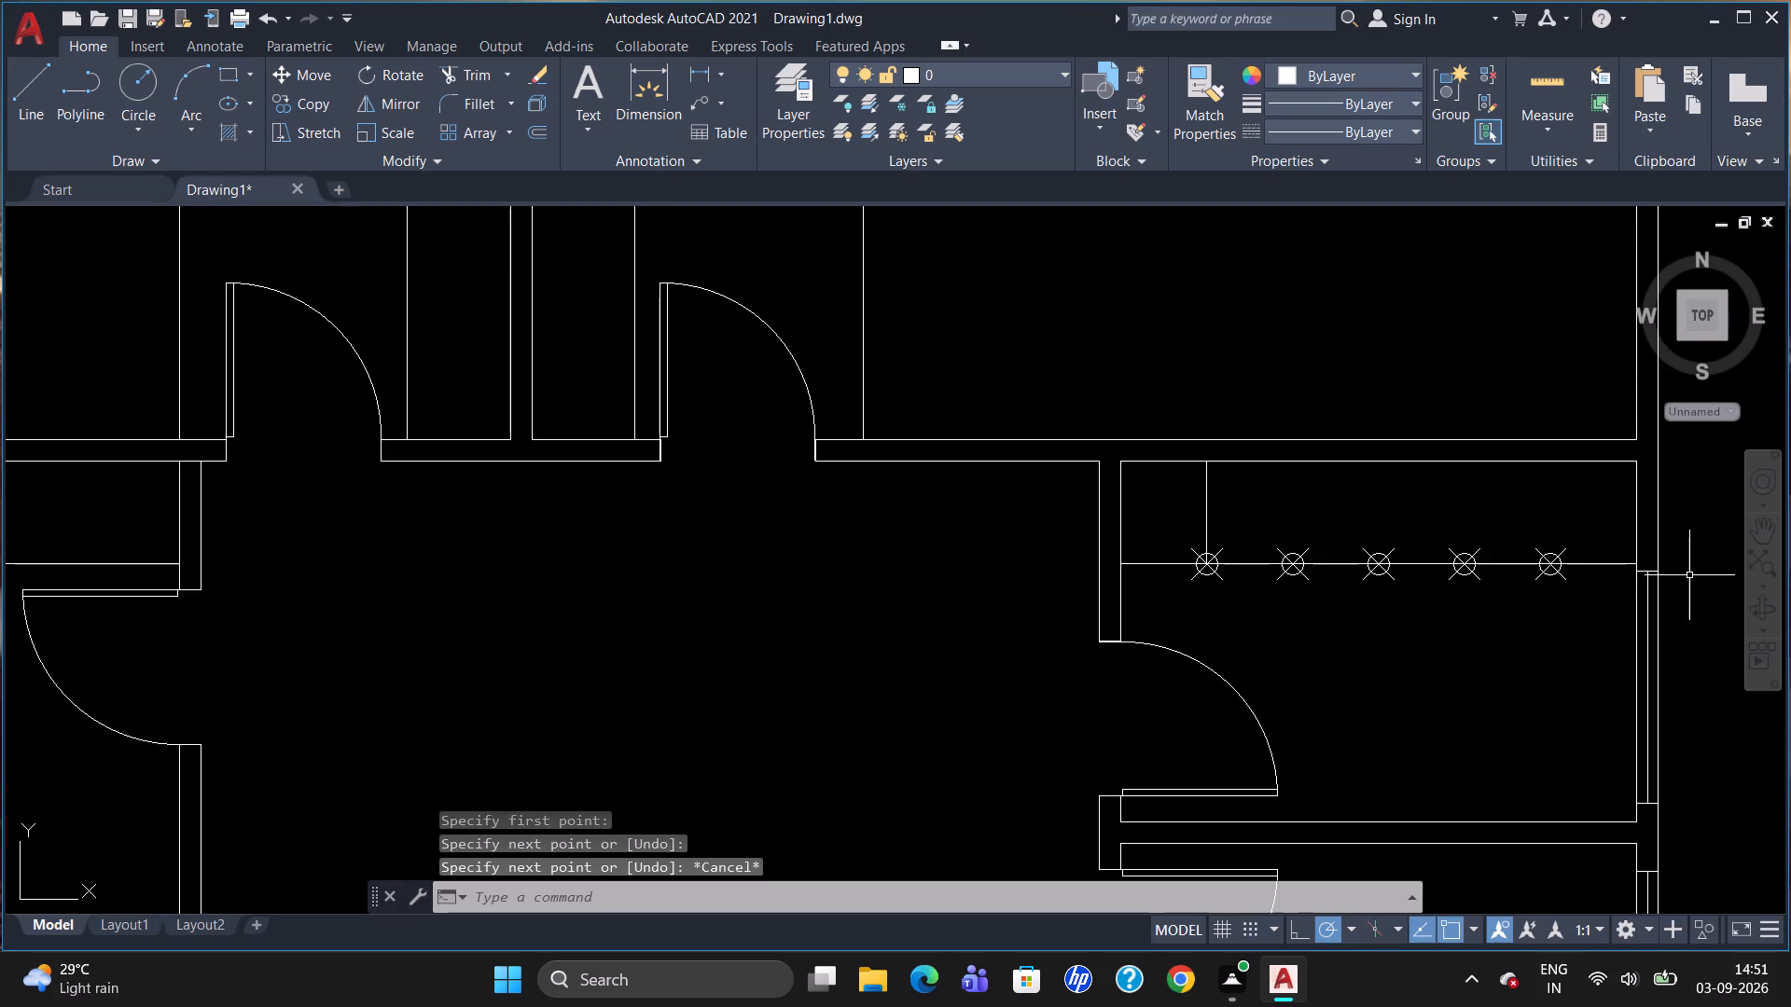
type("CO")
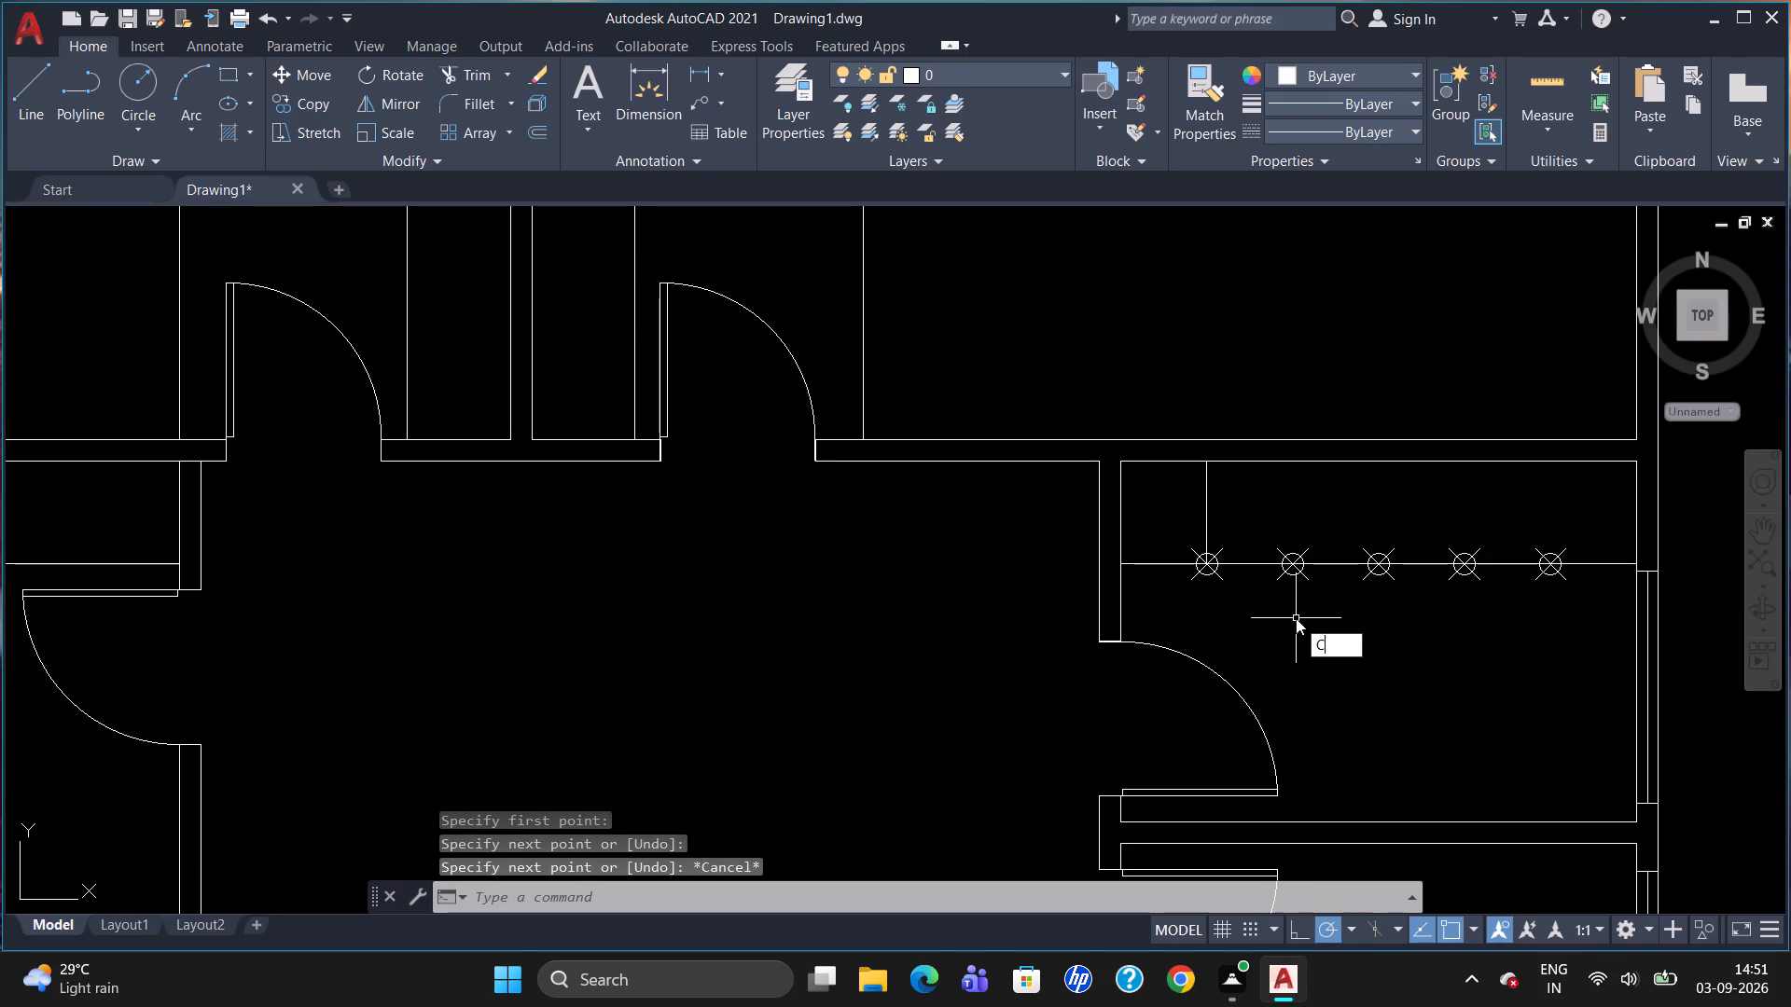
key("Return")
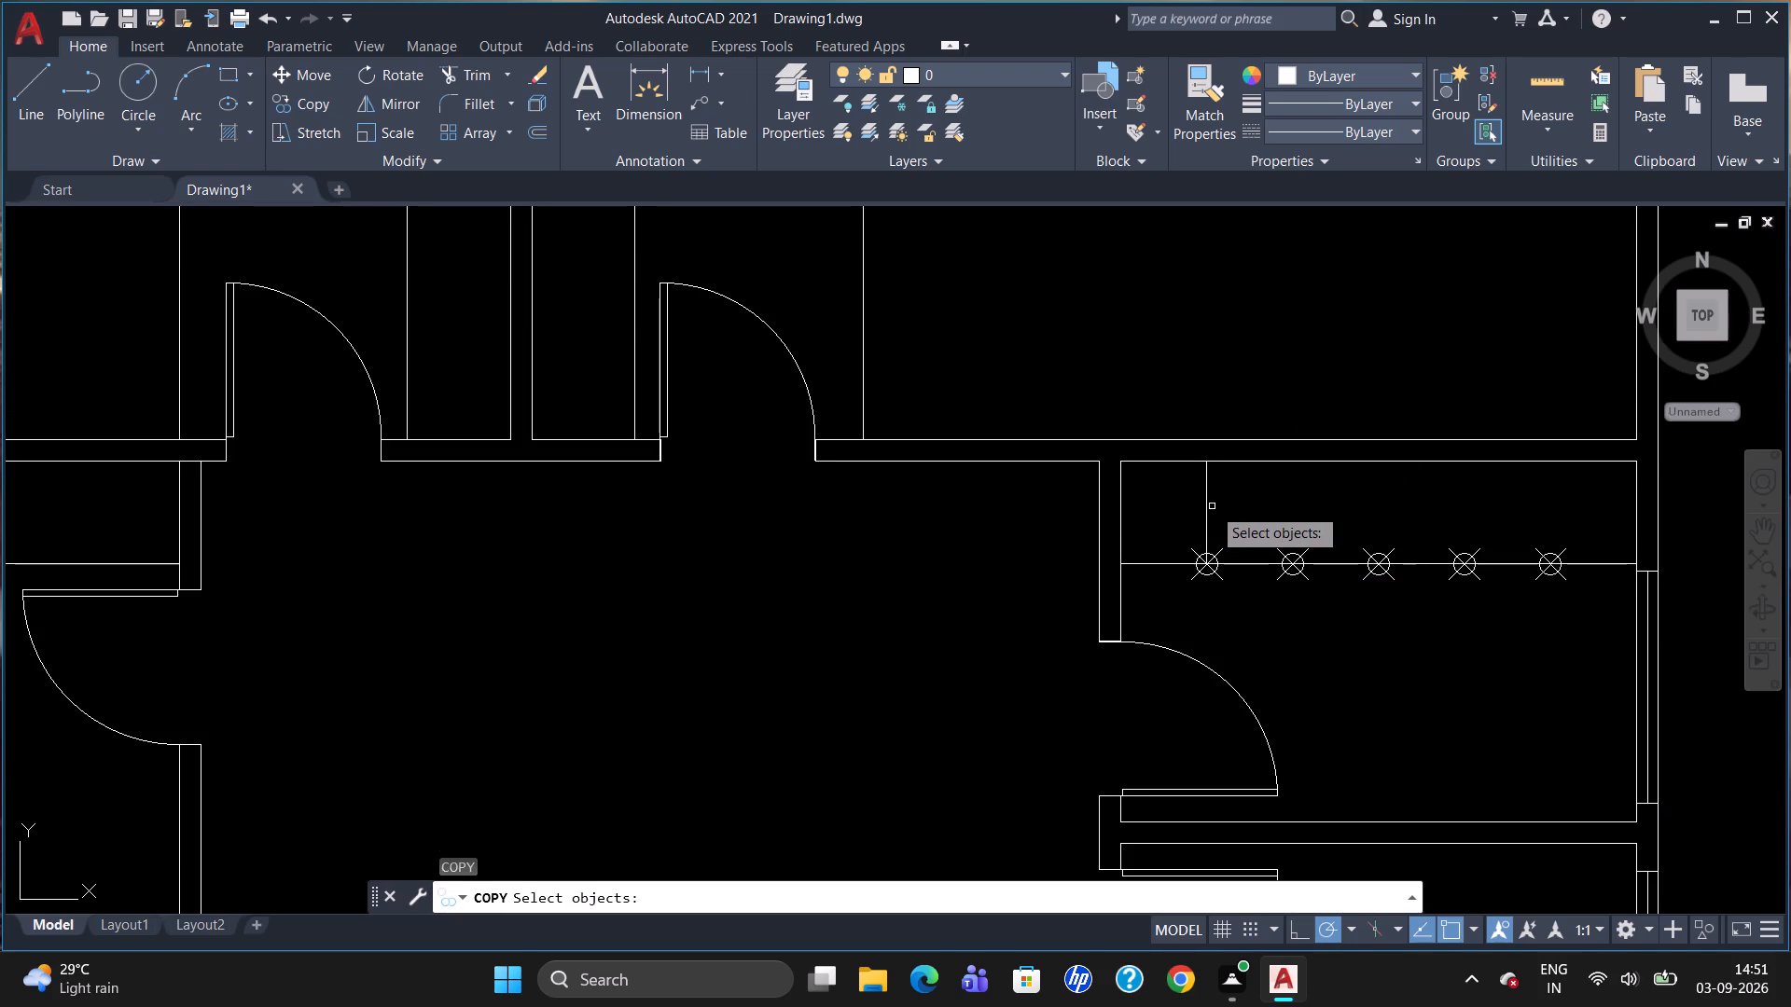
left_click(1205, 514)
key("Return")
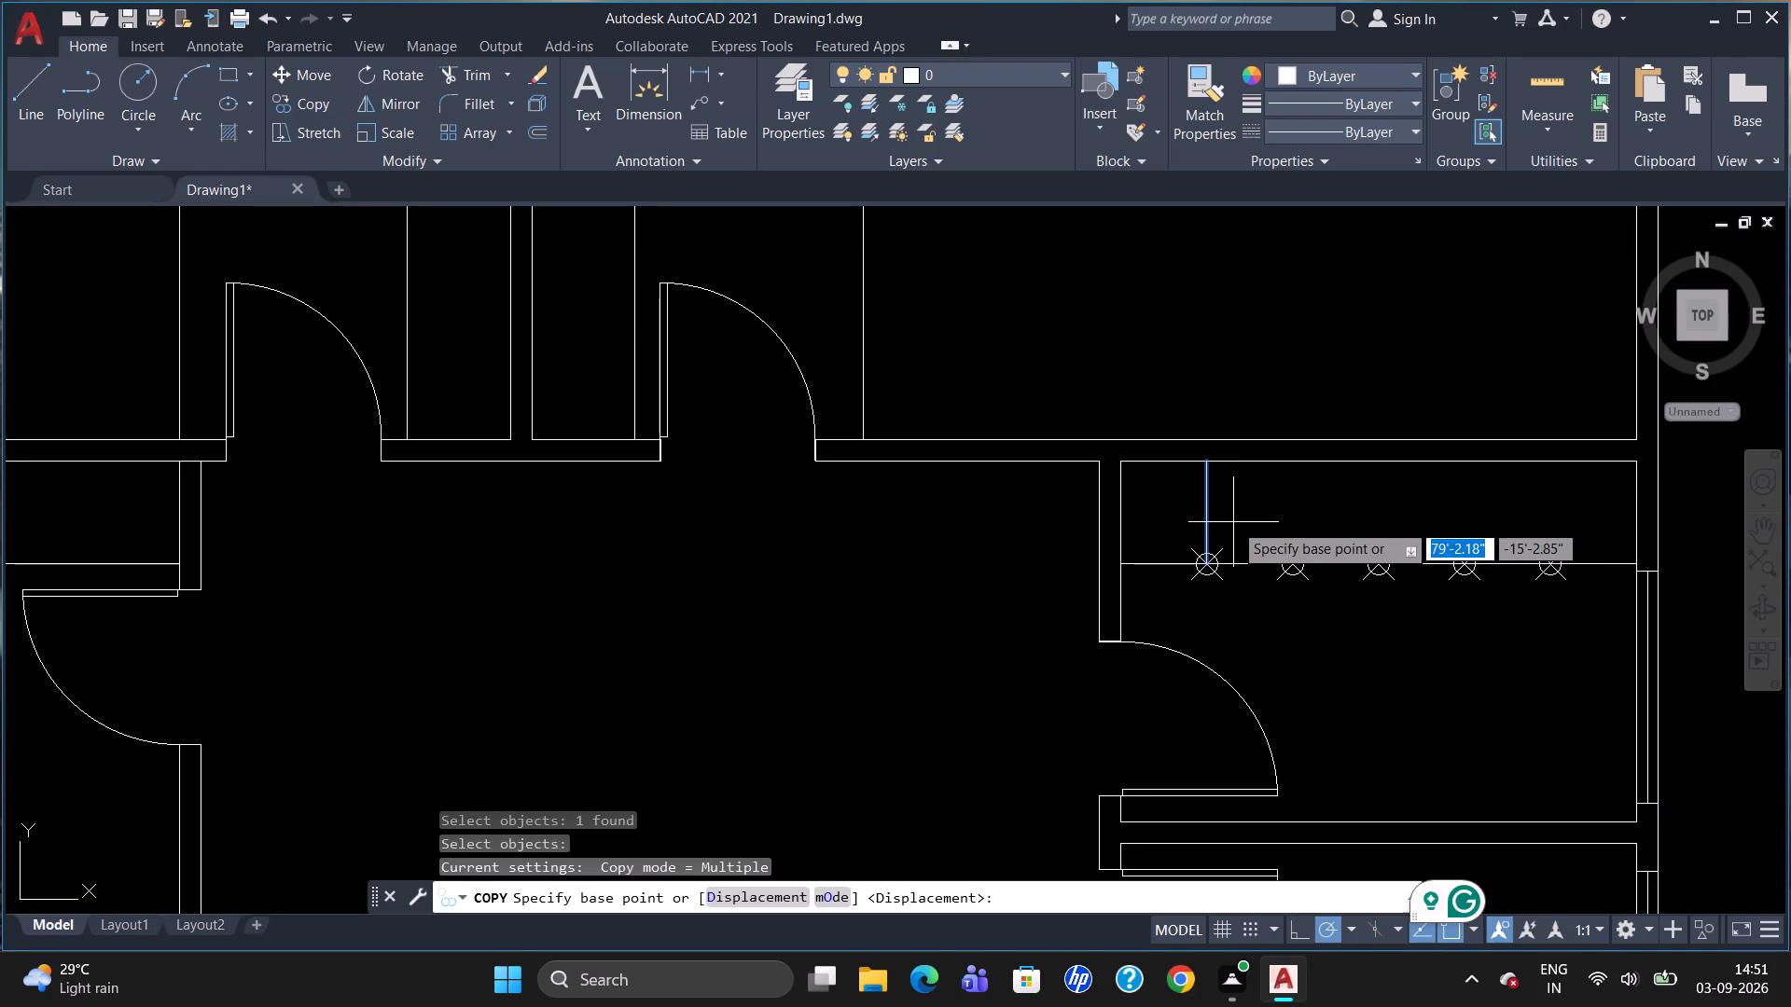
left_click(1211, 561)
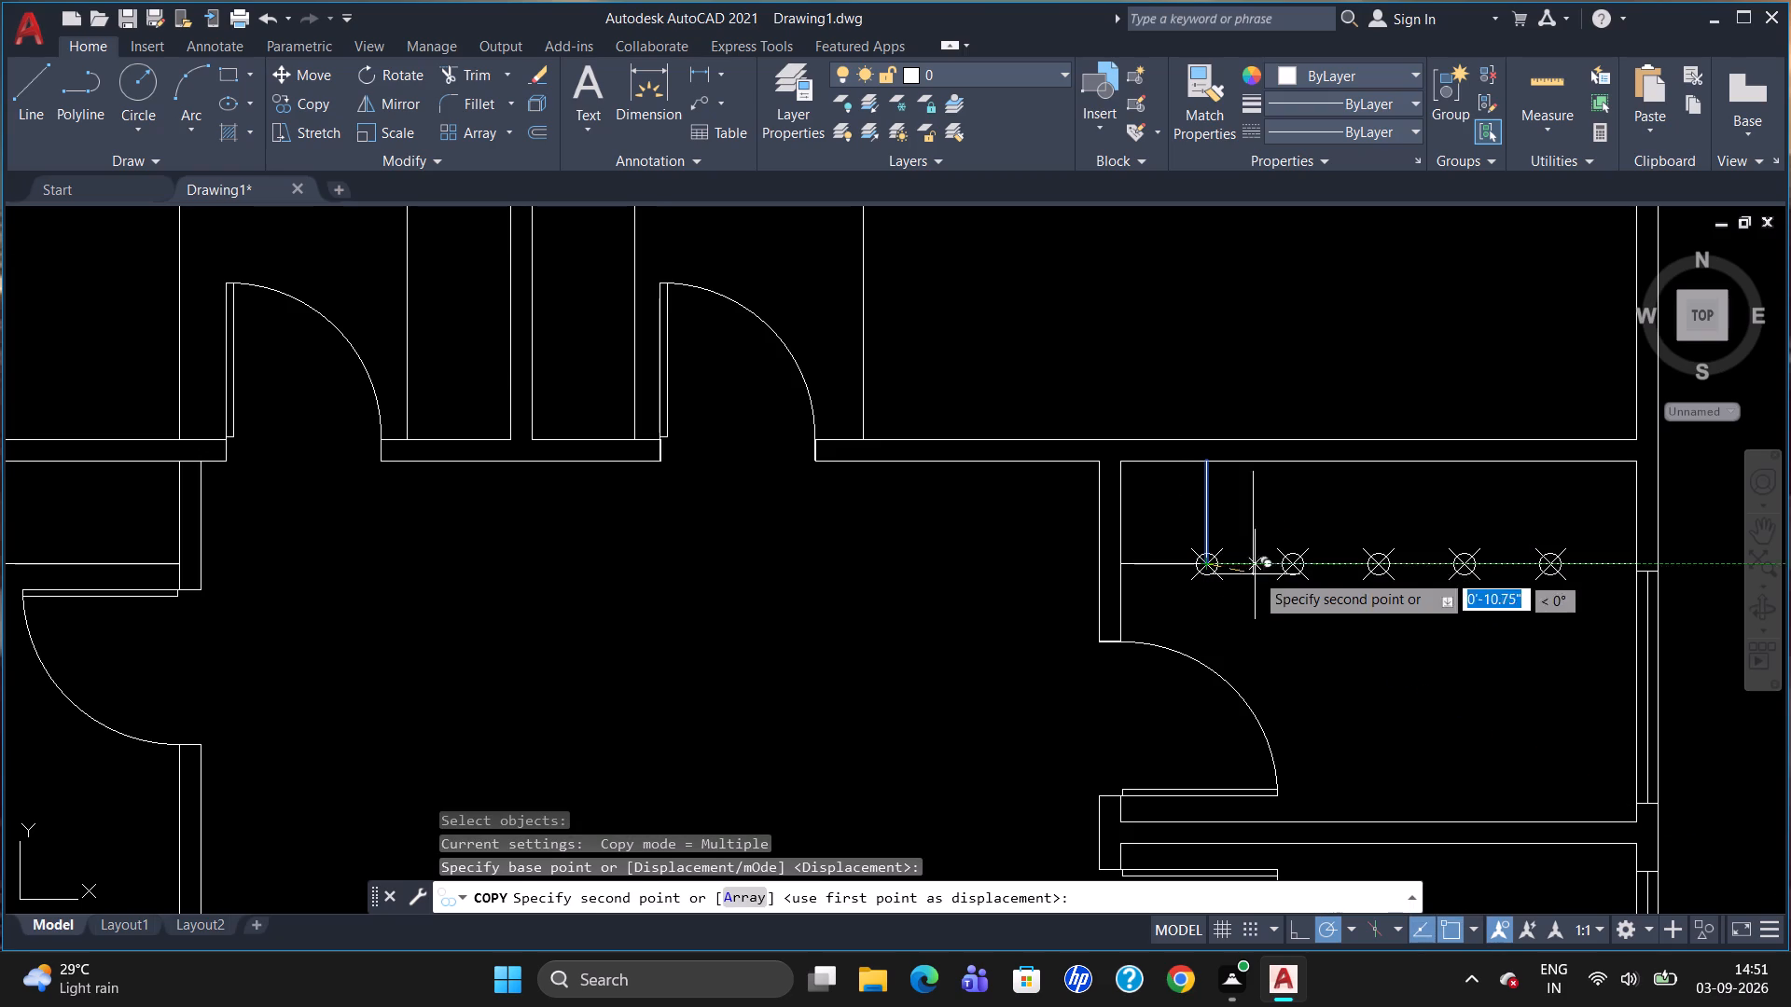
left_click(1298, 561)
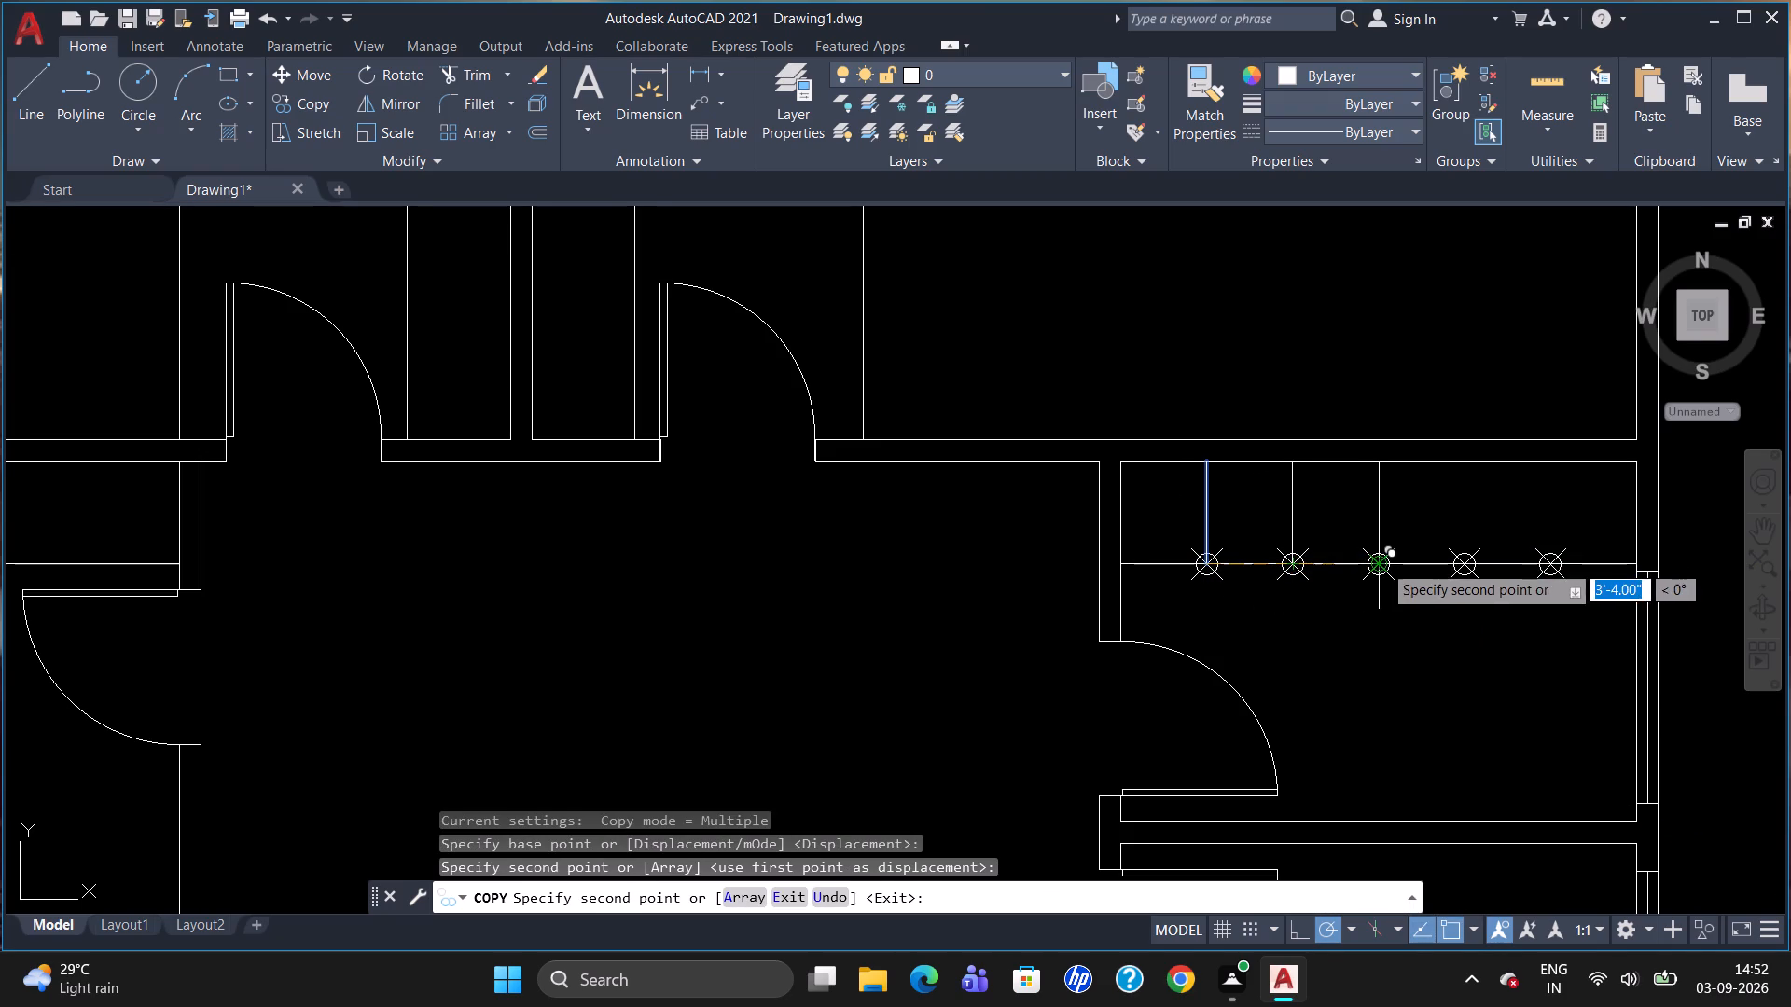
left_click(1382, 563)
left_click(1462, 559)
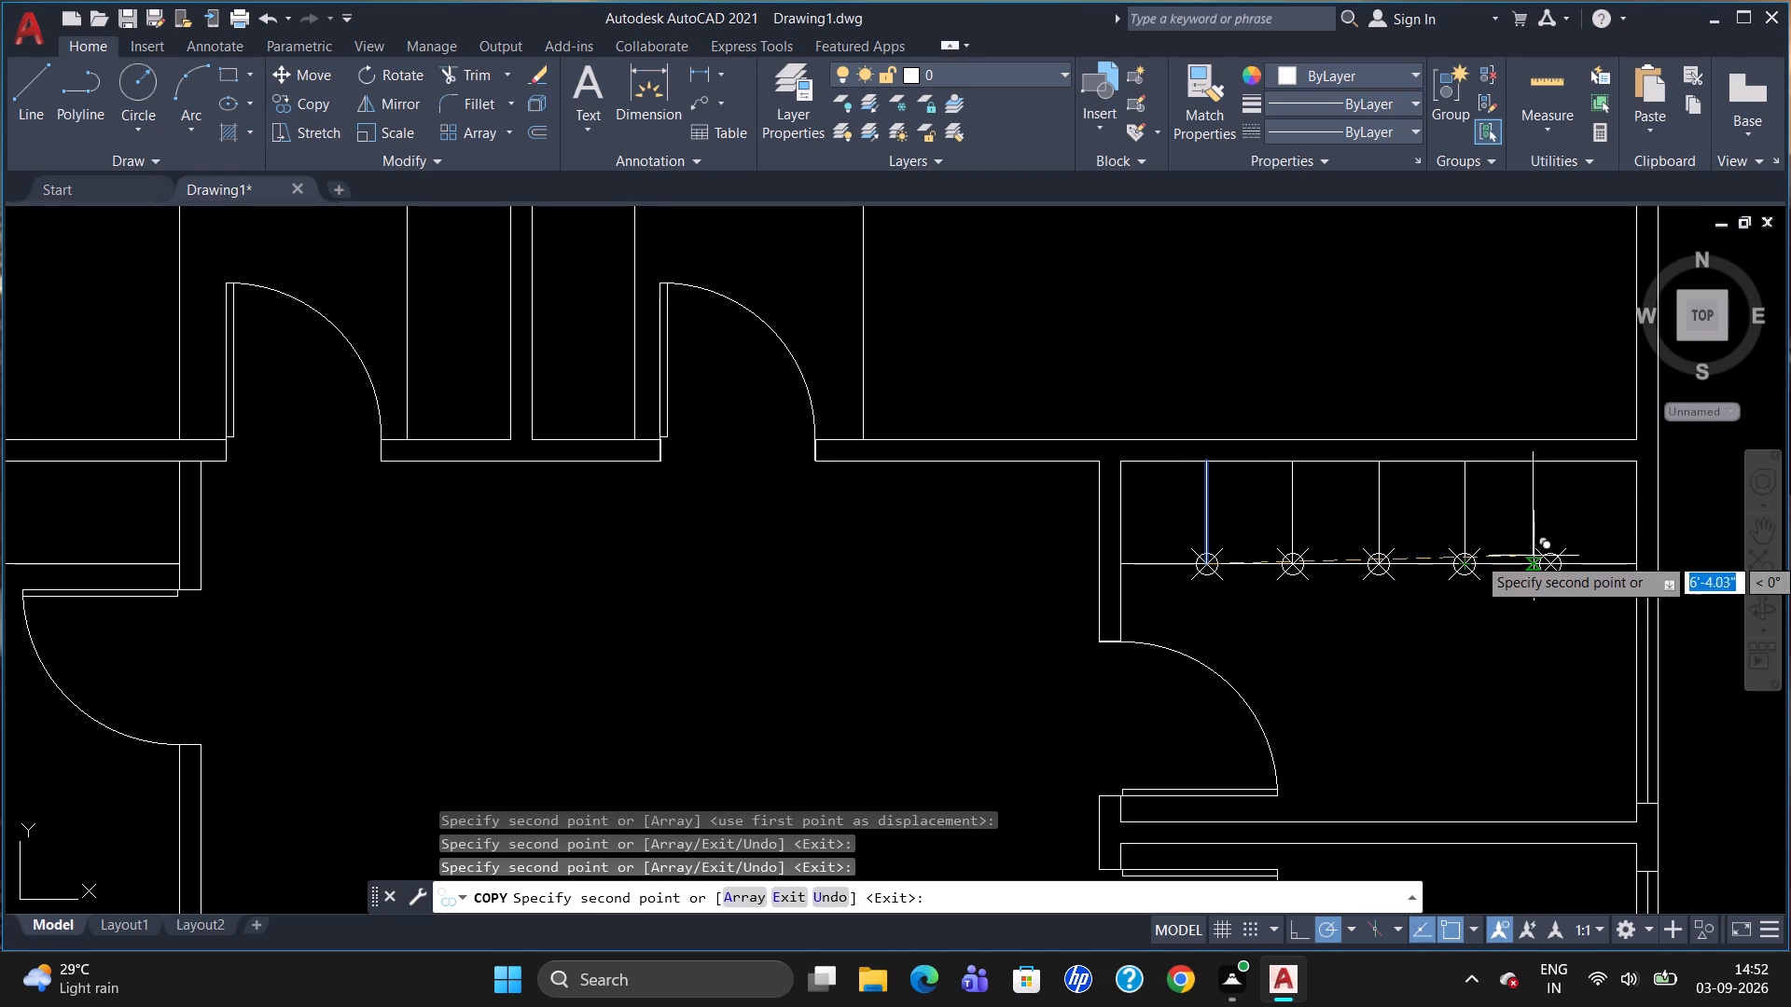
left_click(1553, 559)
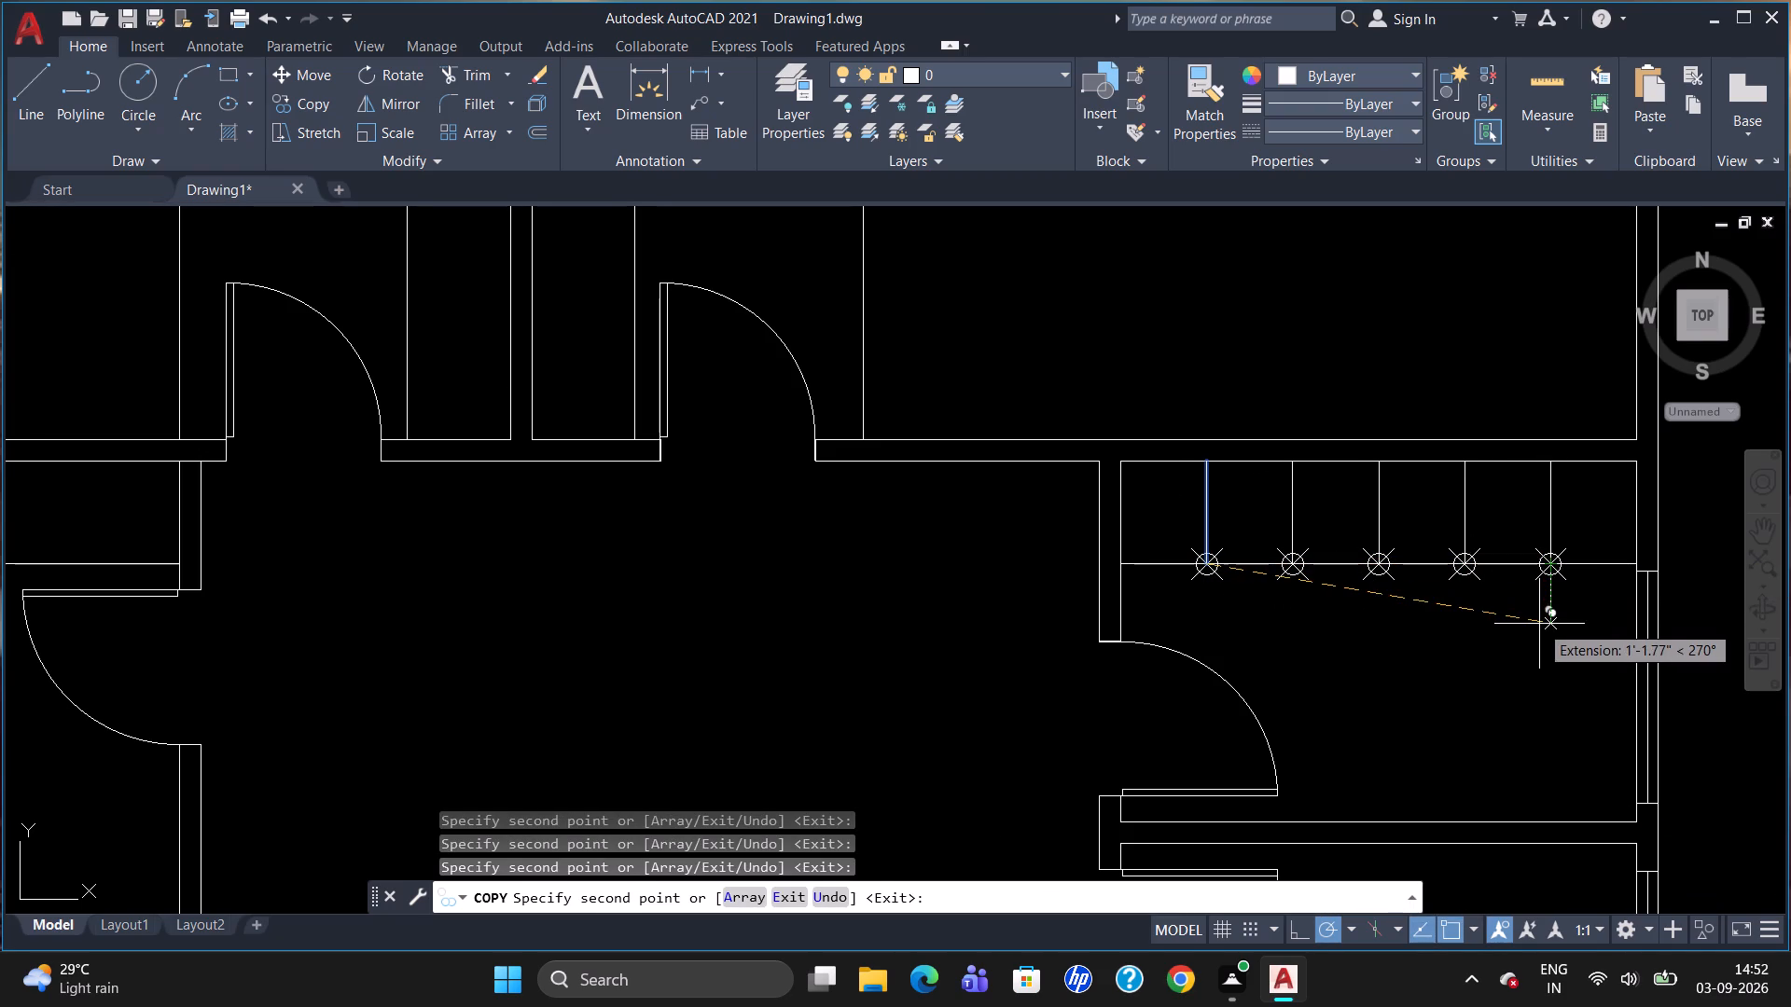
key("Escape")
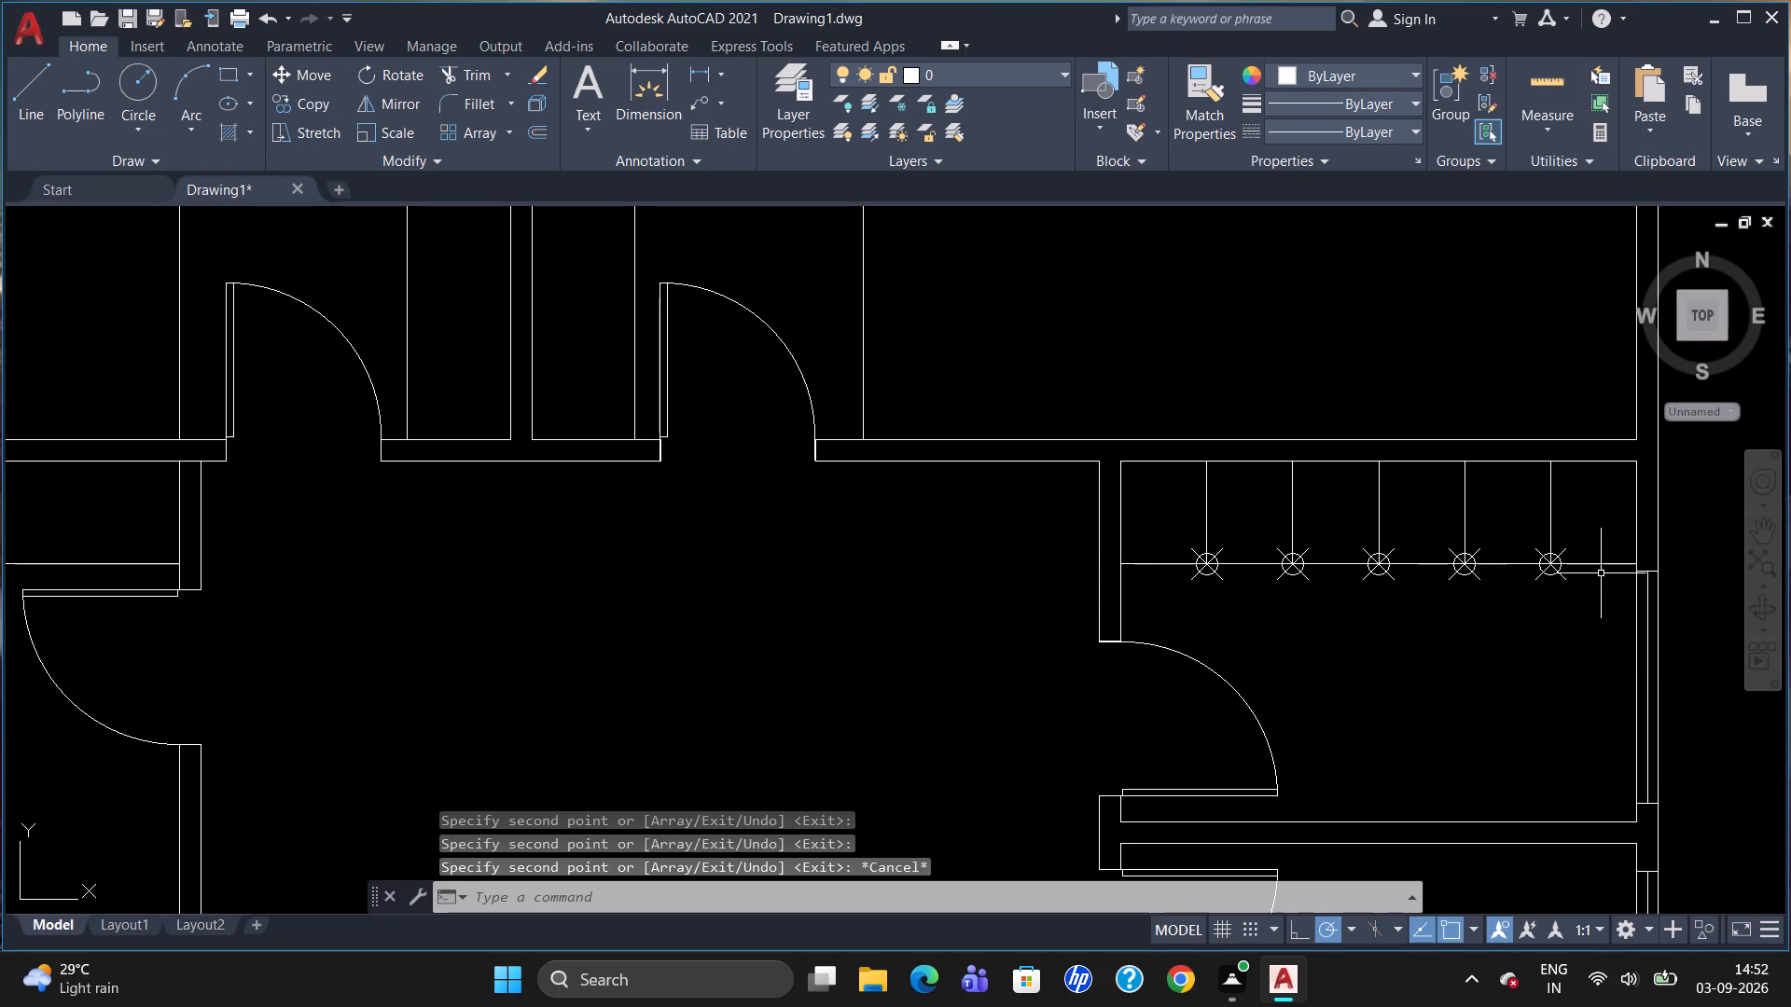
Delete the five division point markers along the built-in line in the upper small room.
left_click(1560, 568)
left_click(1480, 577)
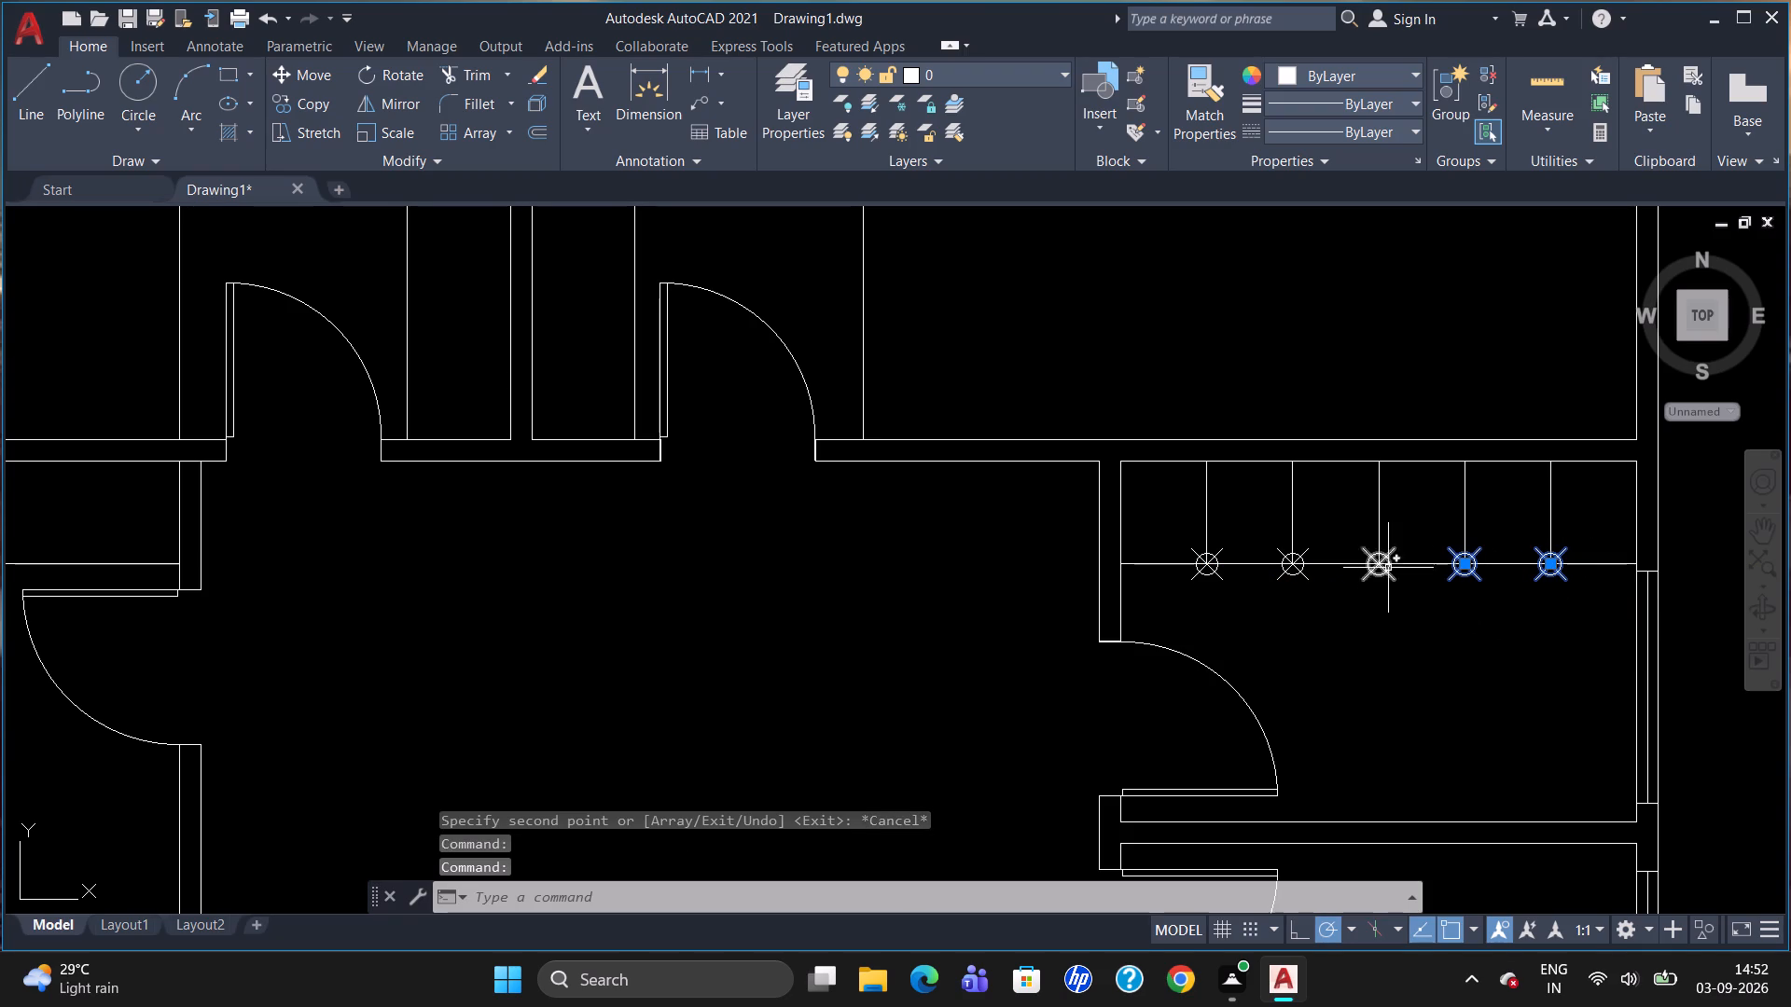
left_click(1387, 574)
left_click(1298, 577)
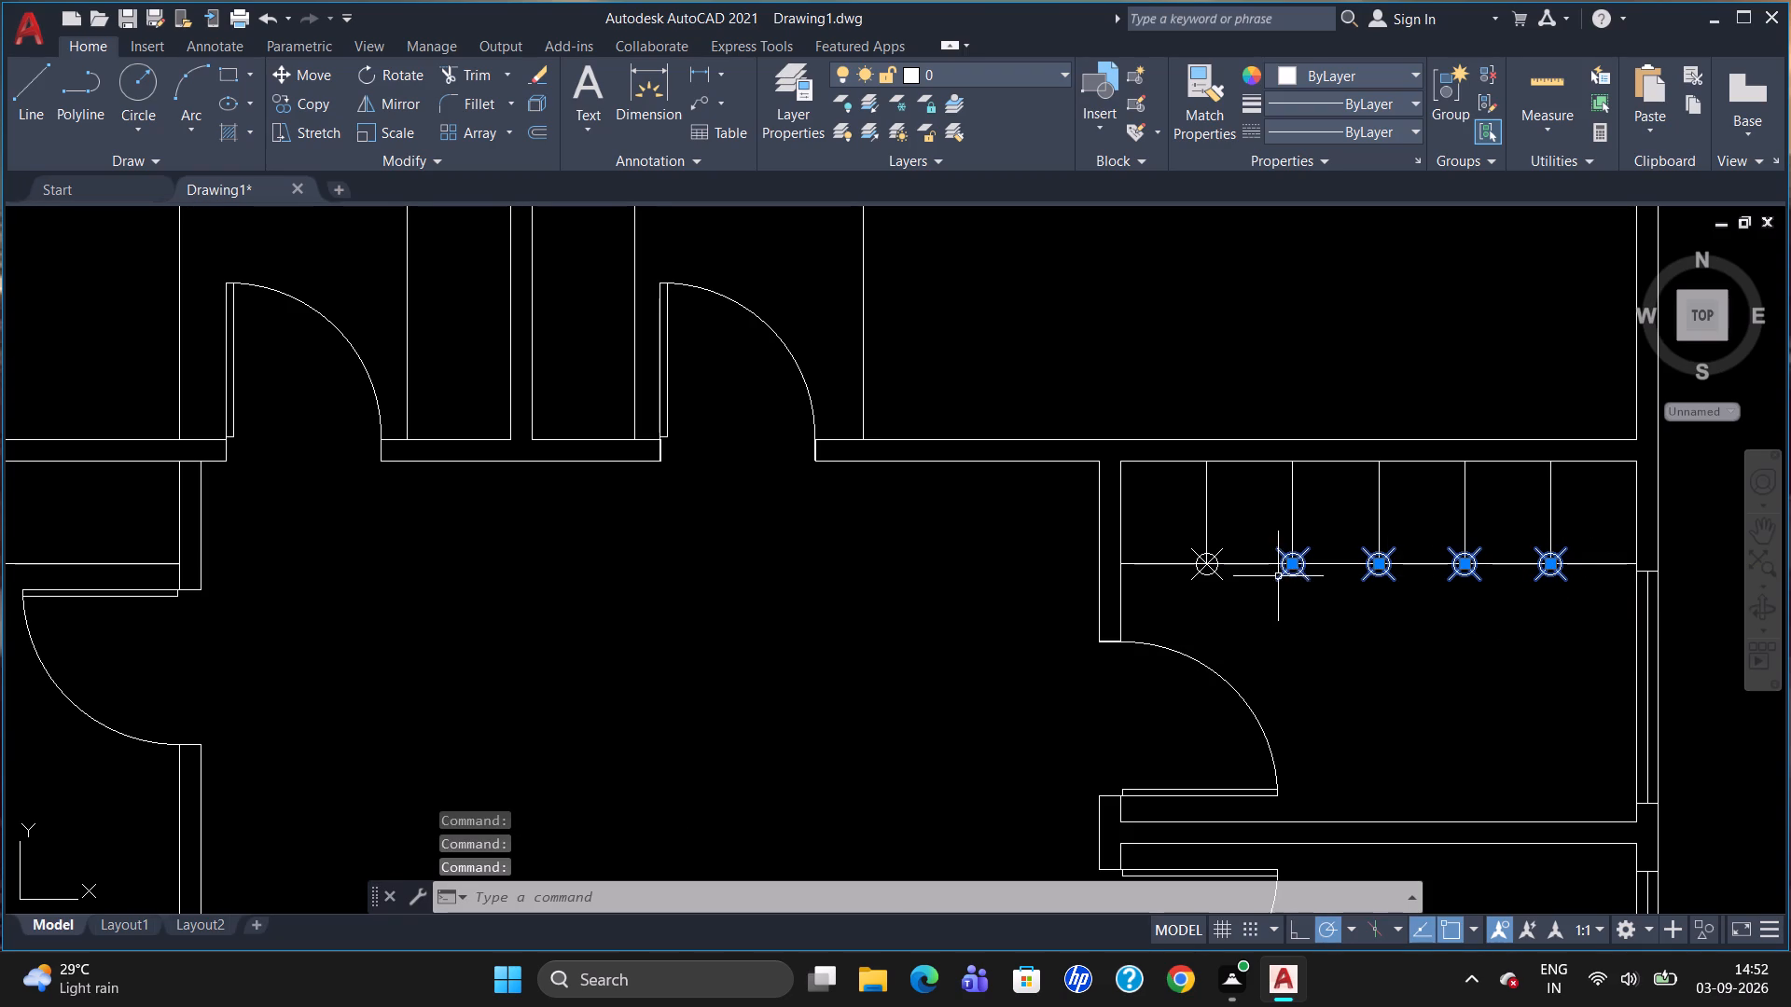
left_click(1223, 576)
key("Delete")
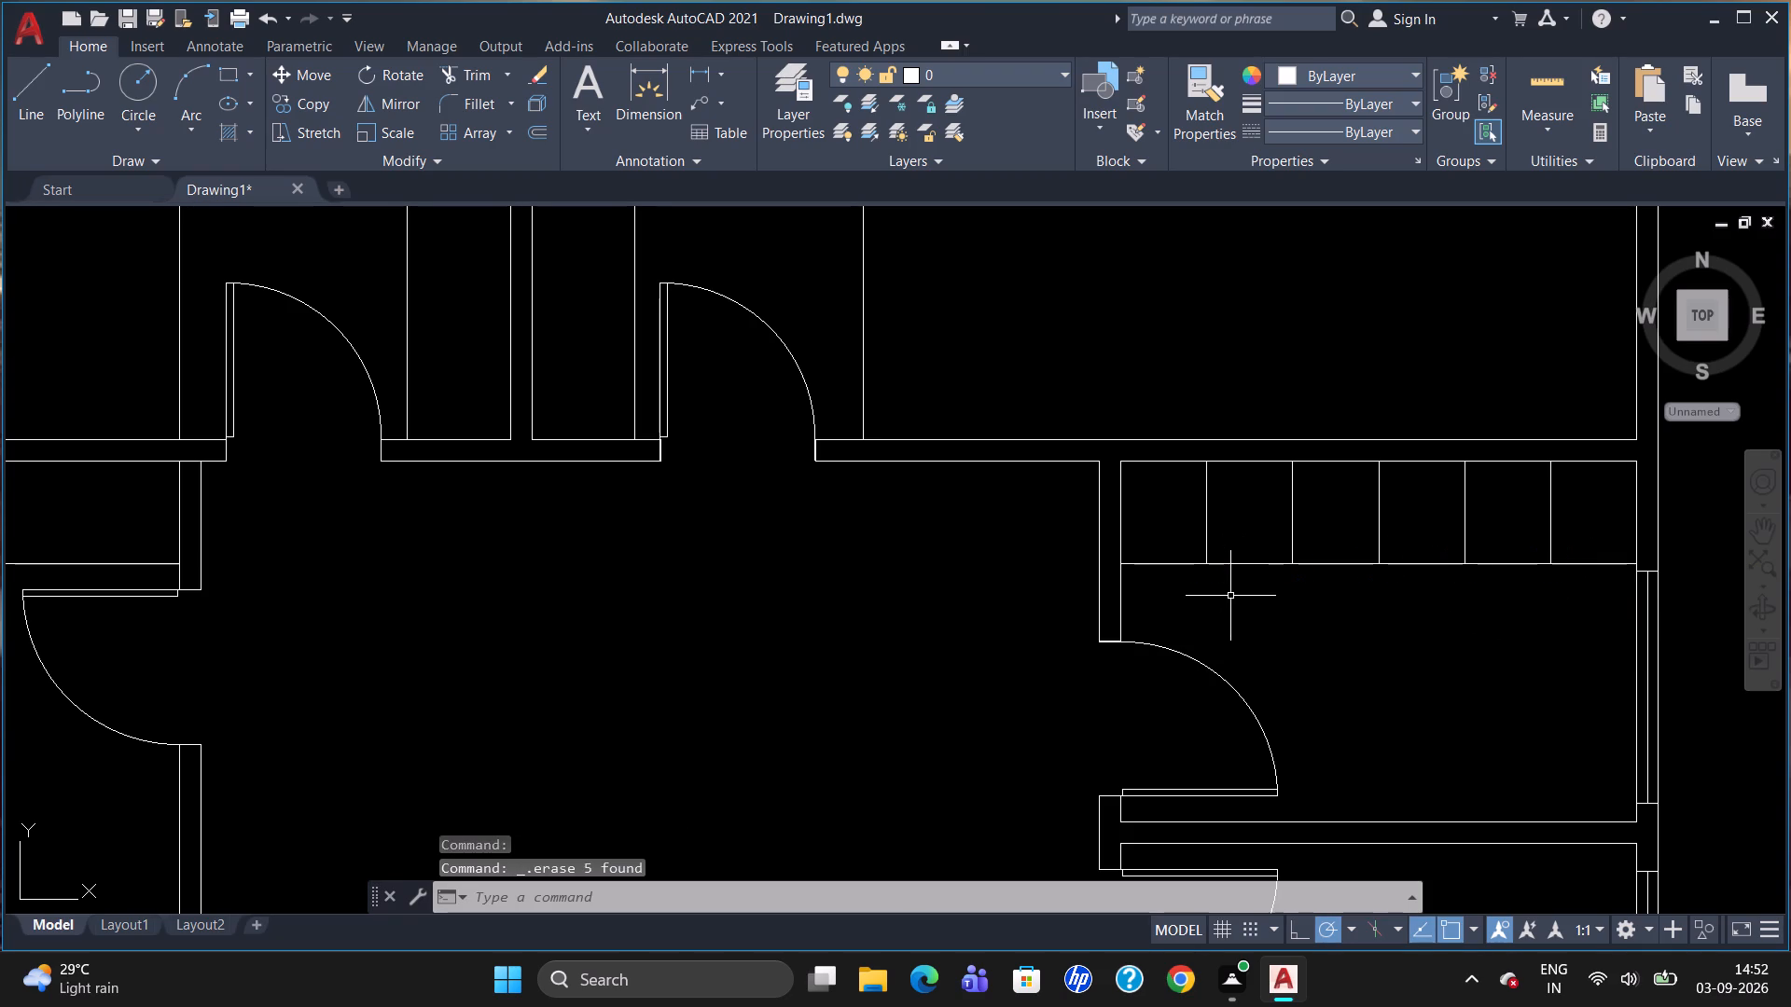
Delete the five vertical divider lines from the built-in in the upper small room.
scroll(1209, 310, "down", 1)
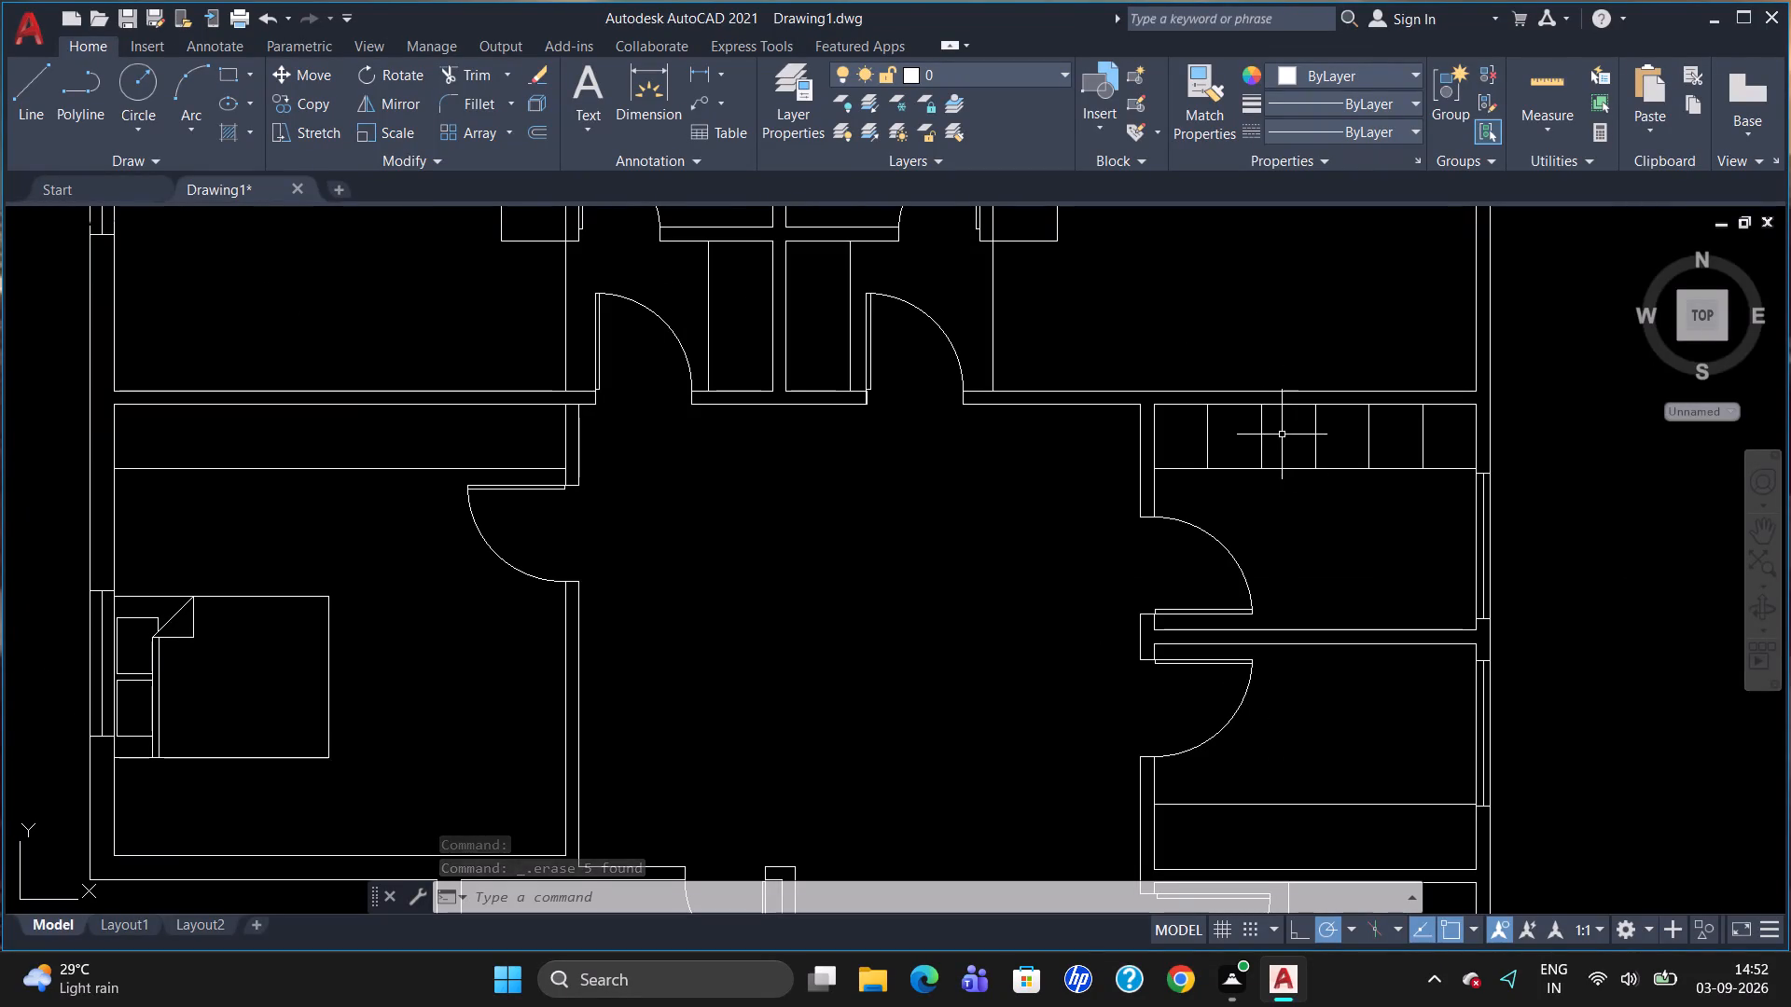
left_click_drag(1441, 438, 1235, 441)
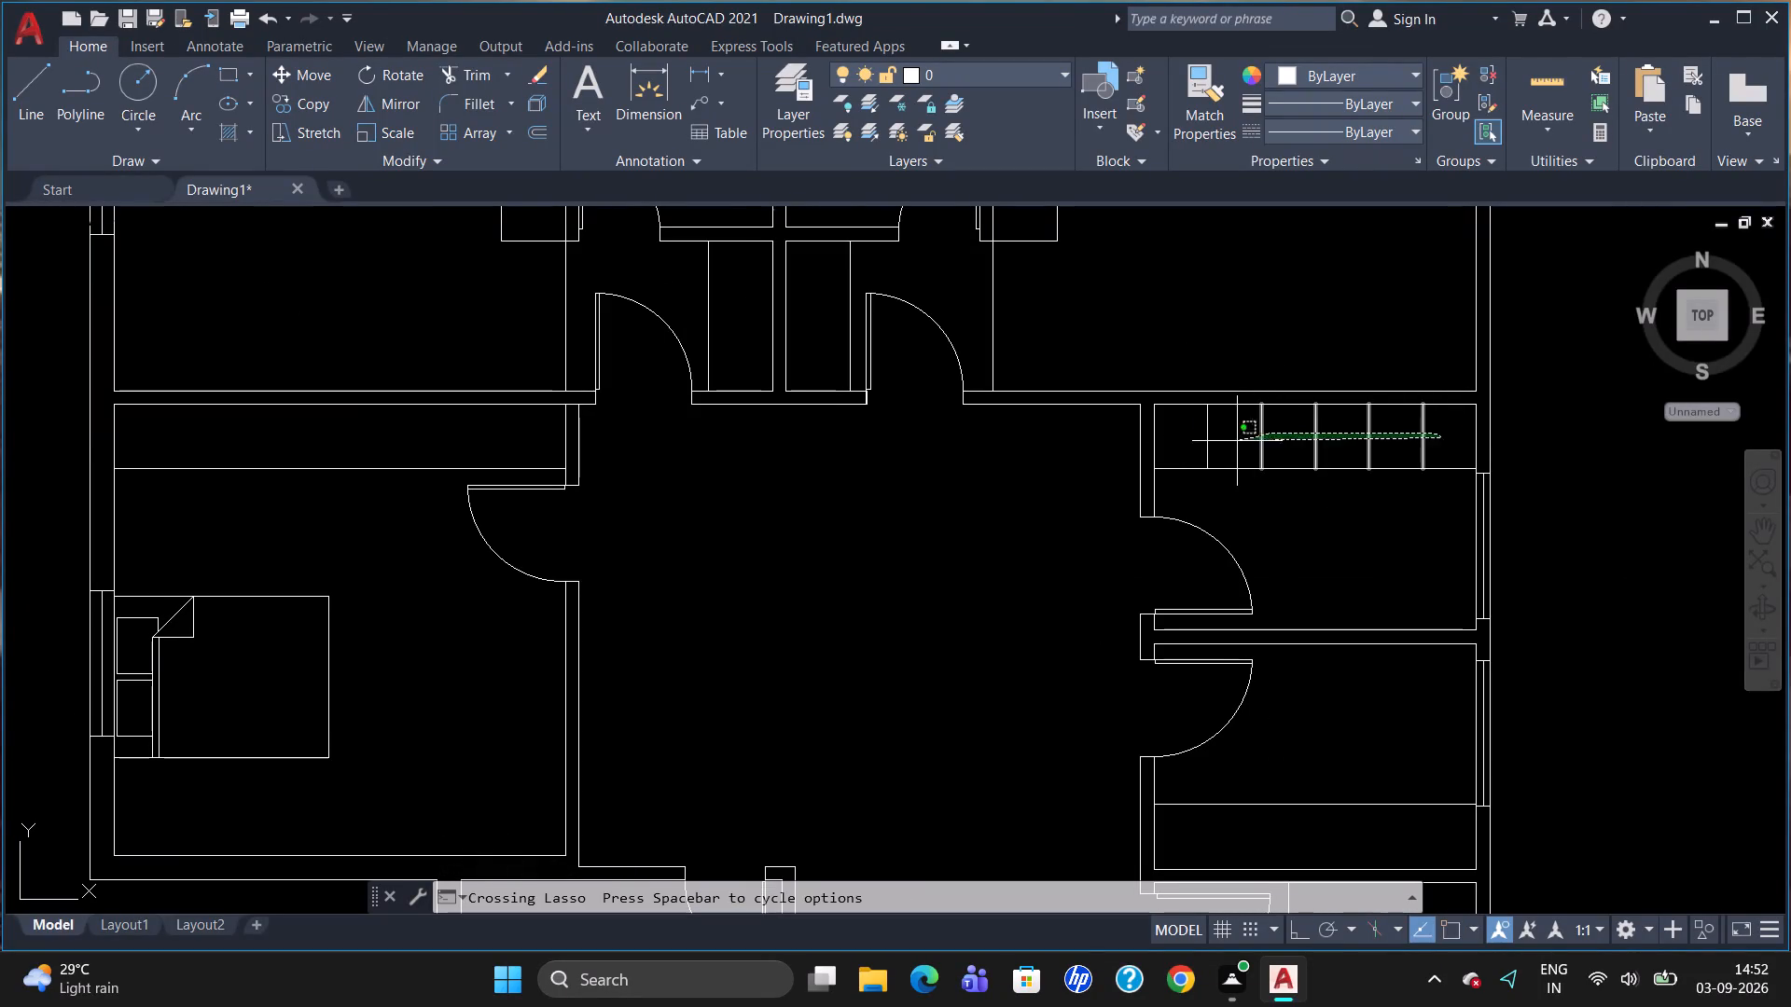
left_click_drag(1235, 441, 1176, 440)
key("Delete")
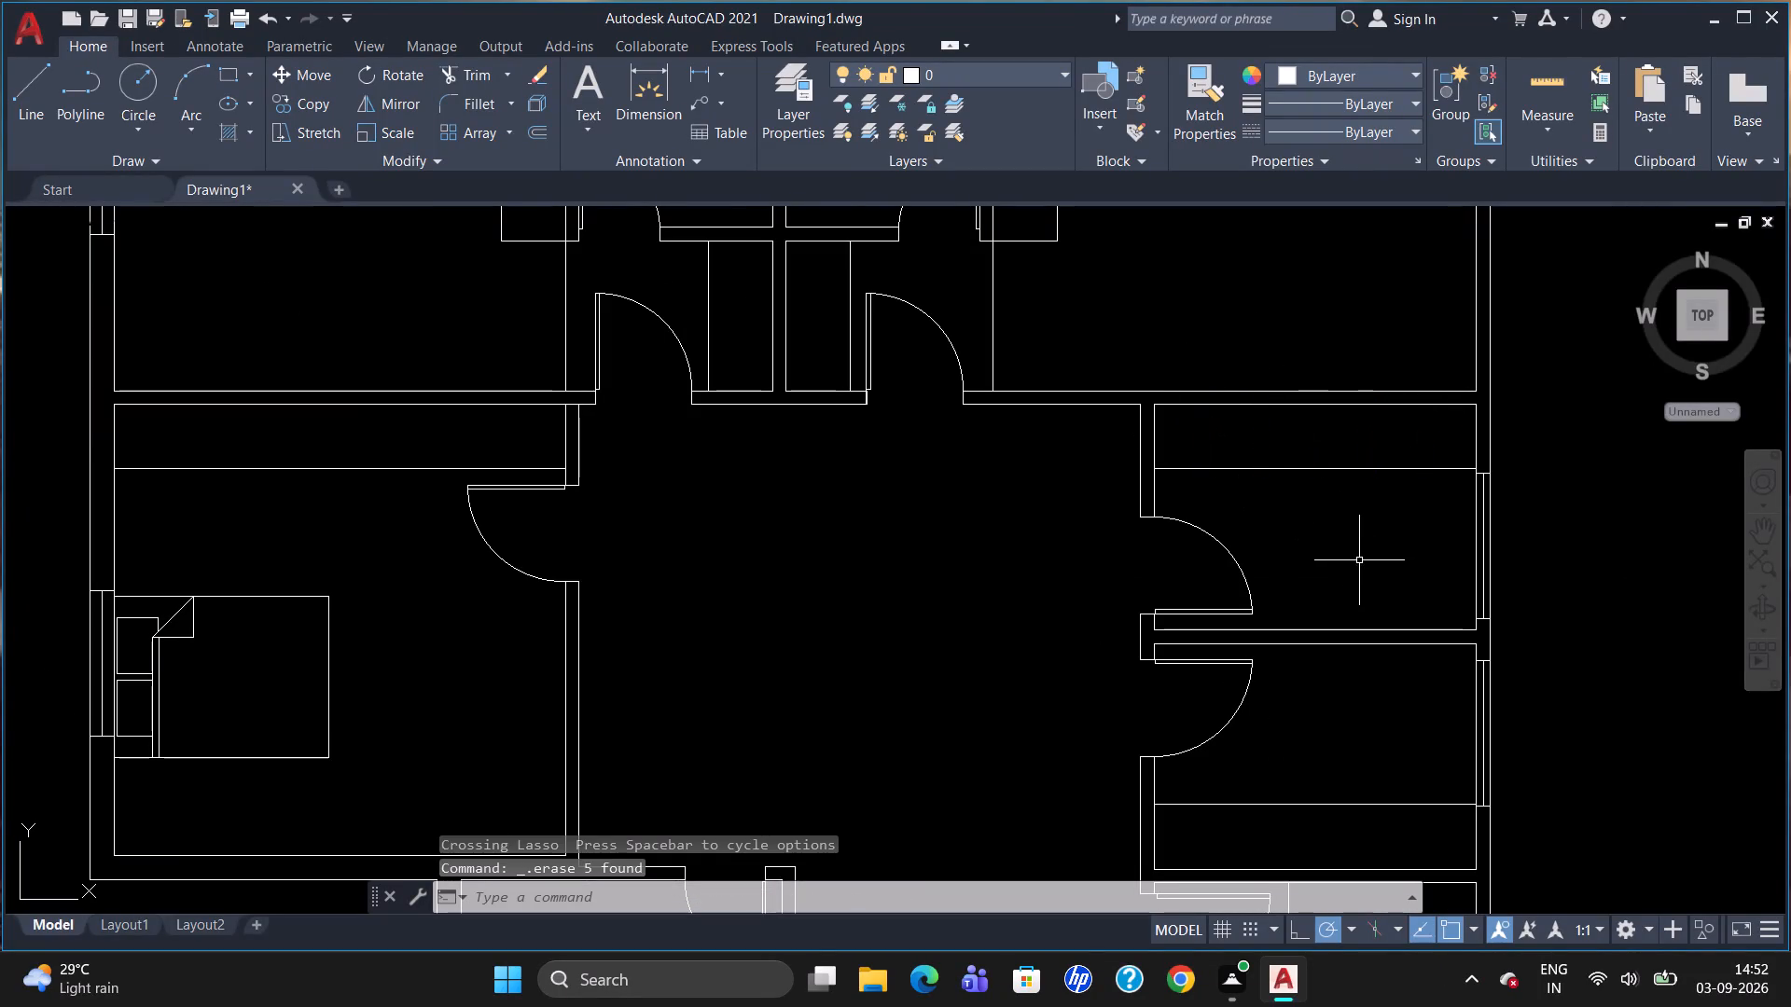
Divide the horizontal built-in line in the upper small room into 5 segments.
type("DIV")
key("Return")
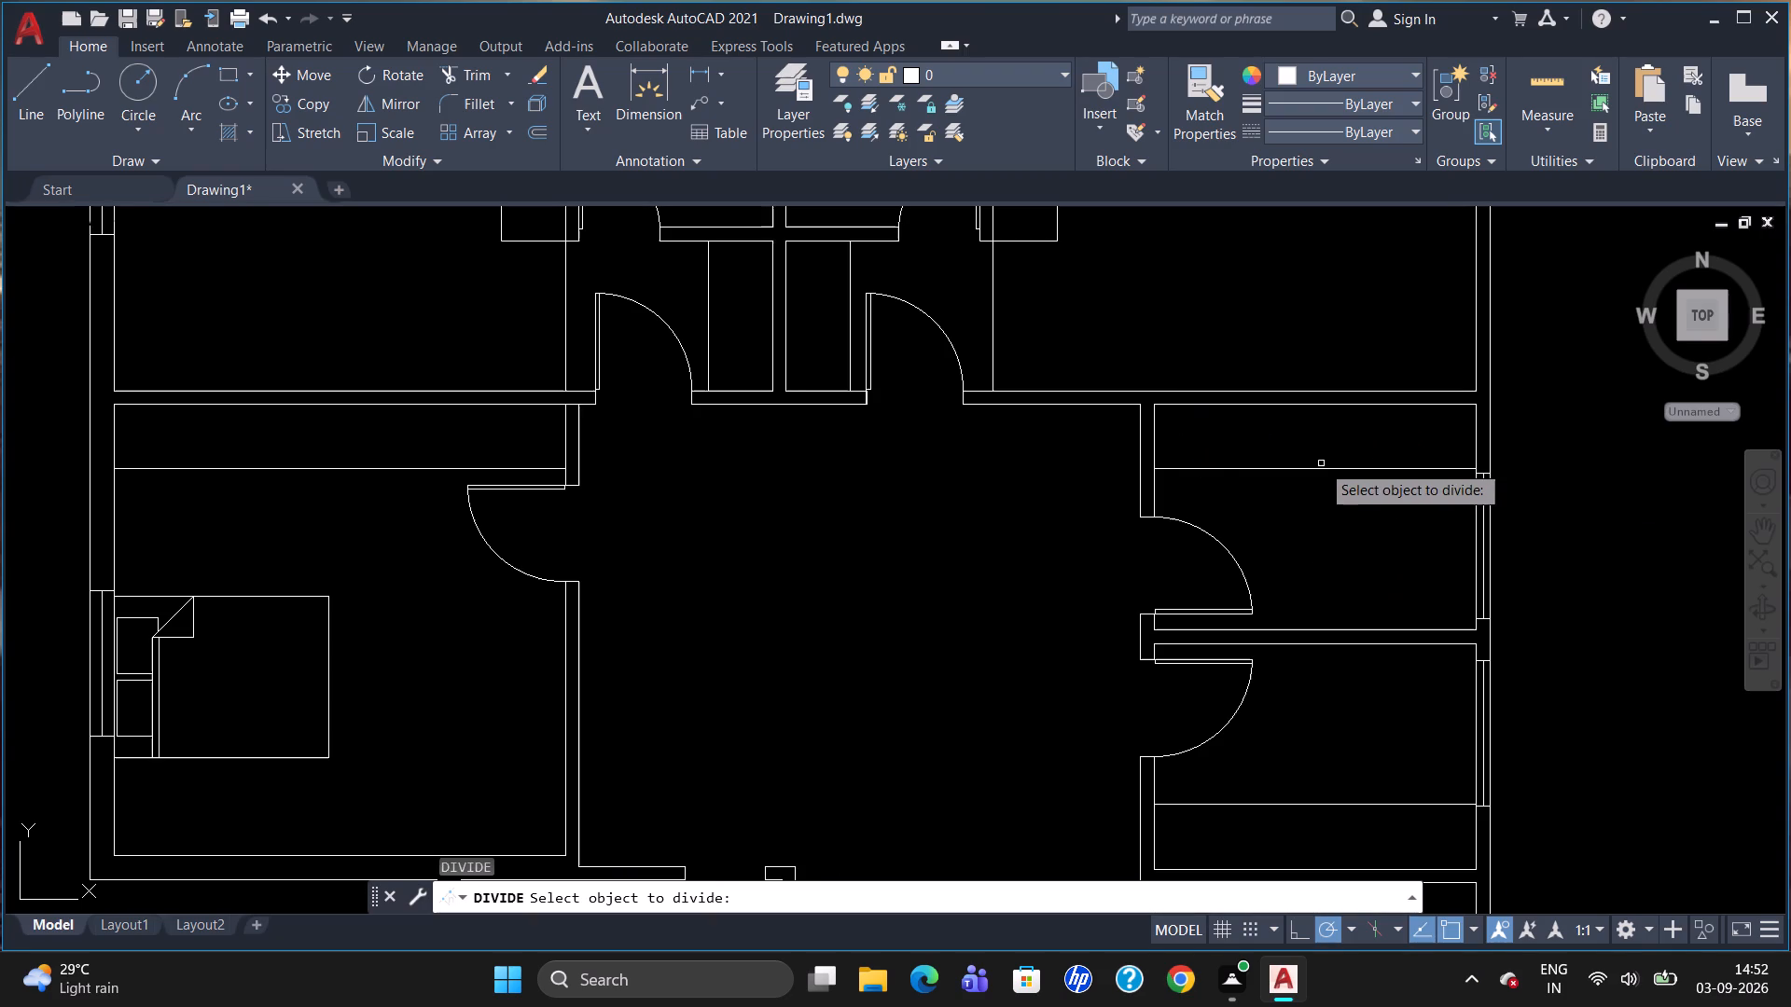
left_click(1319, 467)
key("5")
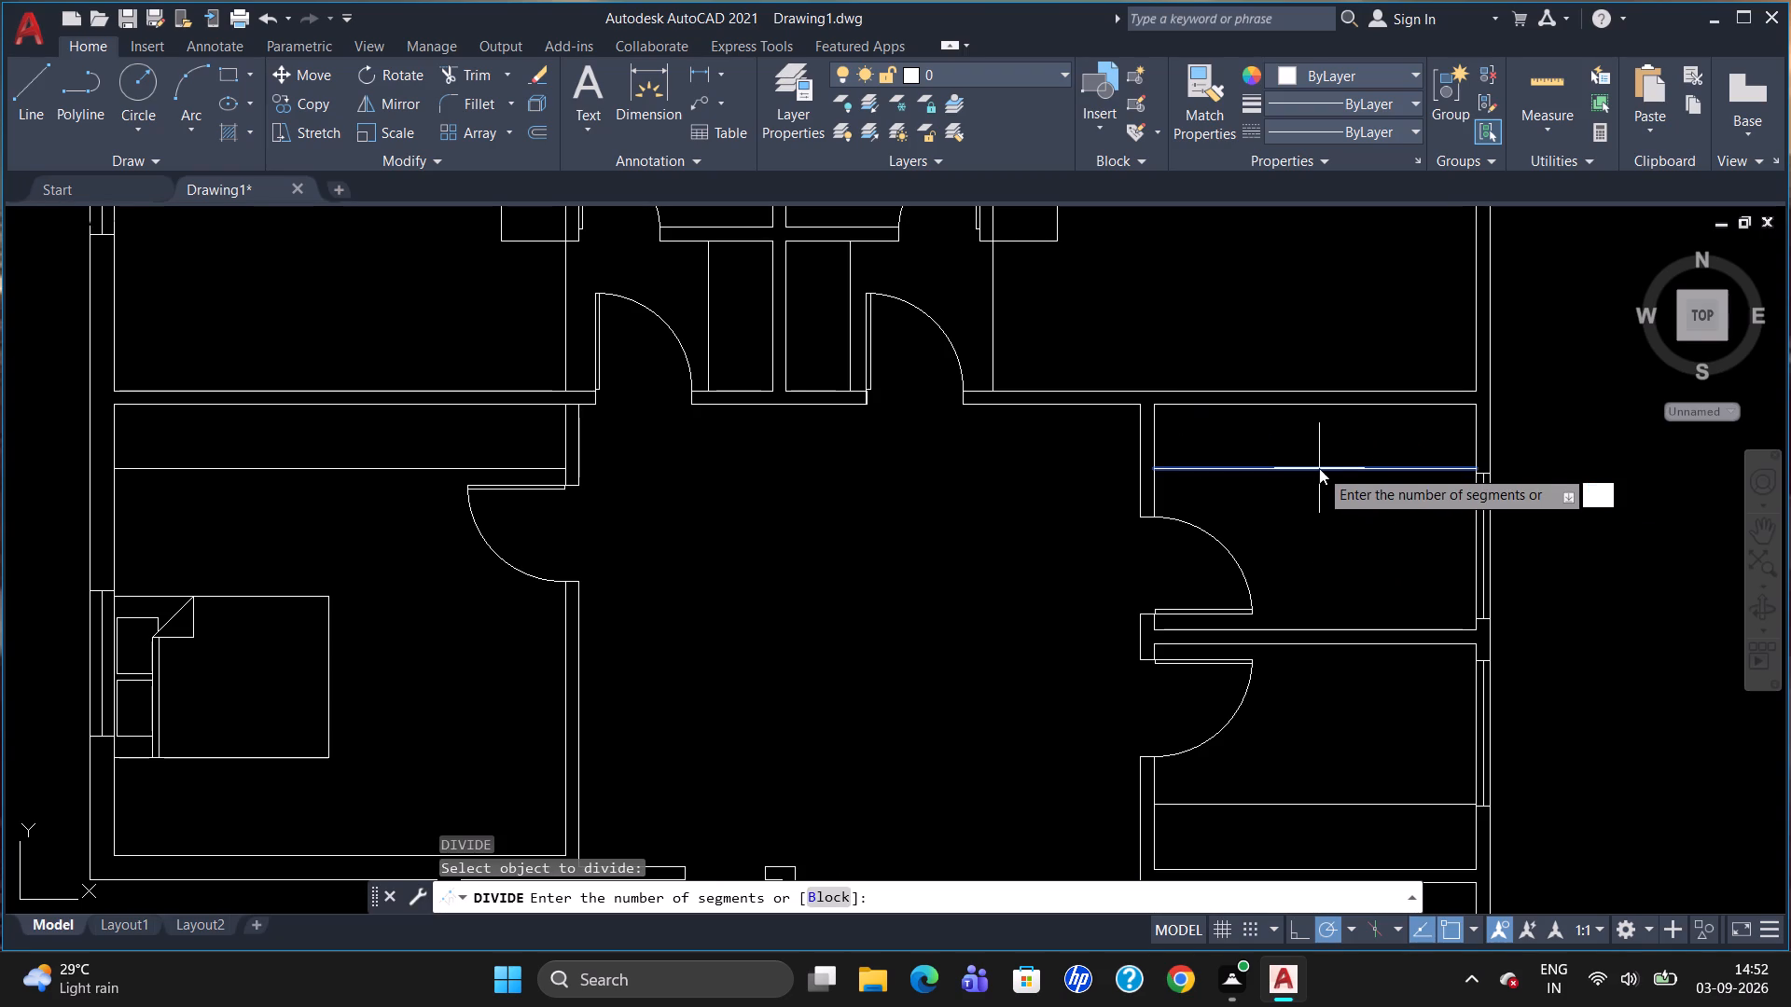
key("Return")
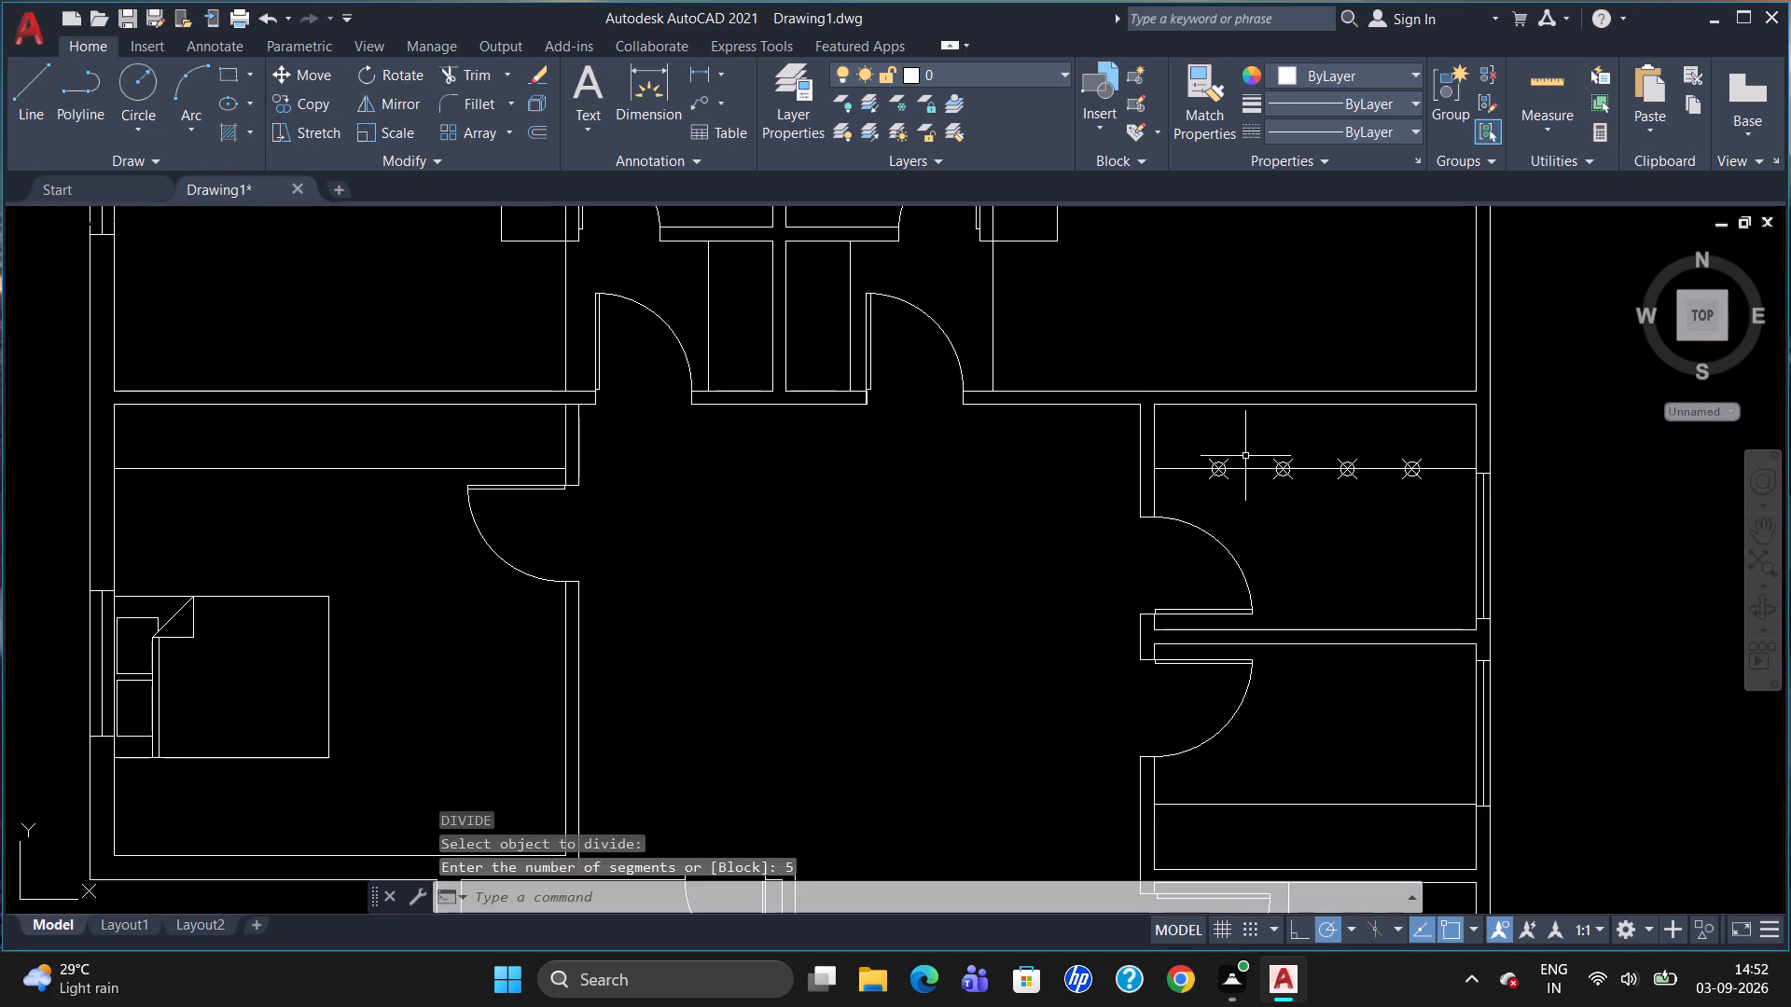
Draw a vertical divider line from the leftmost division point up to the upper small room's top wall.
key("l")
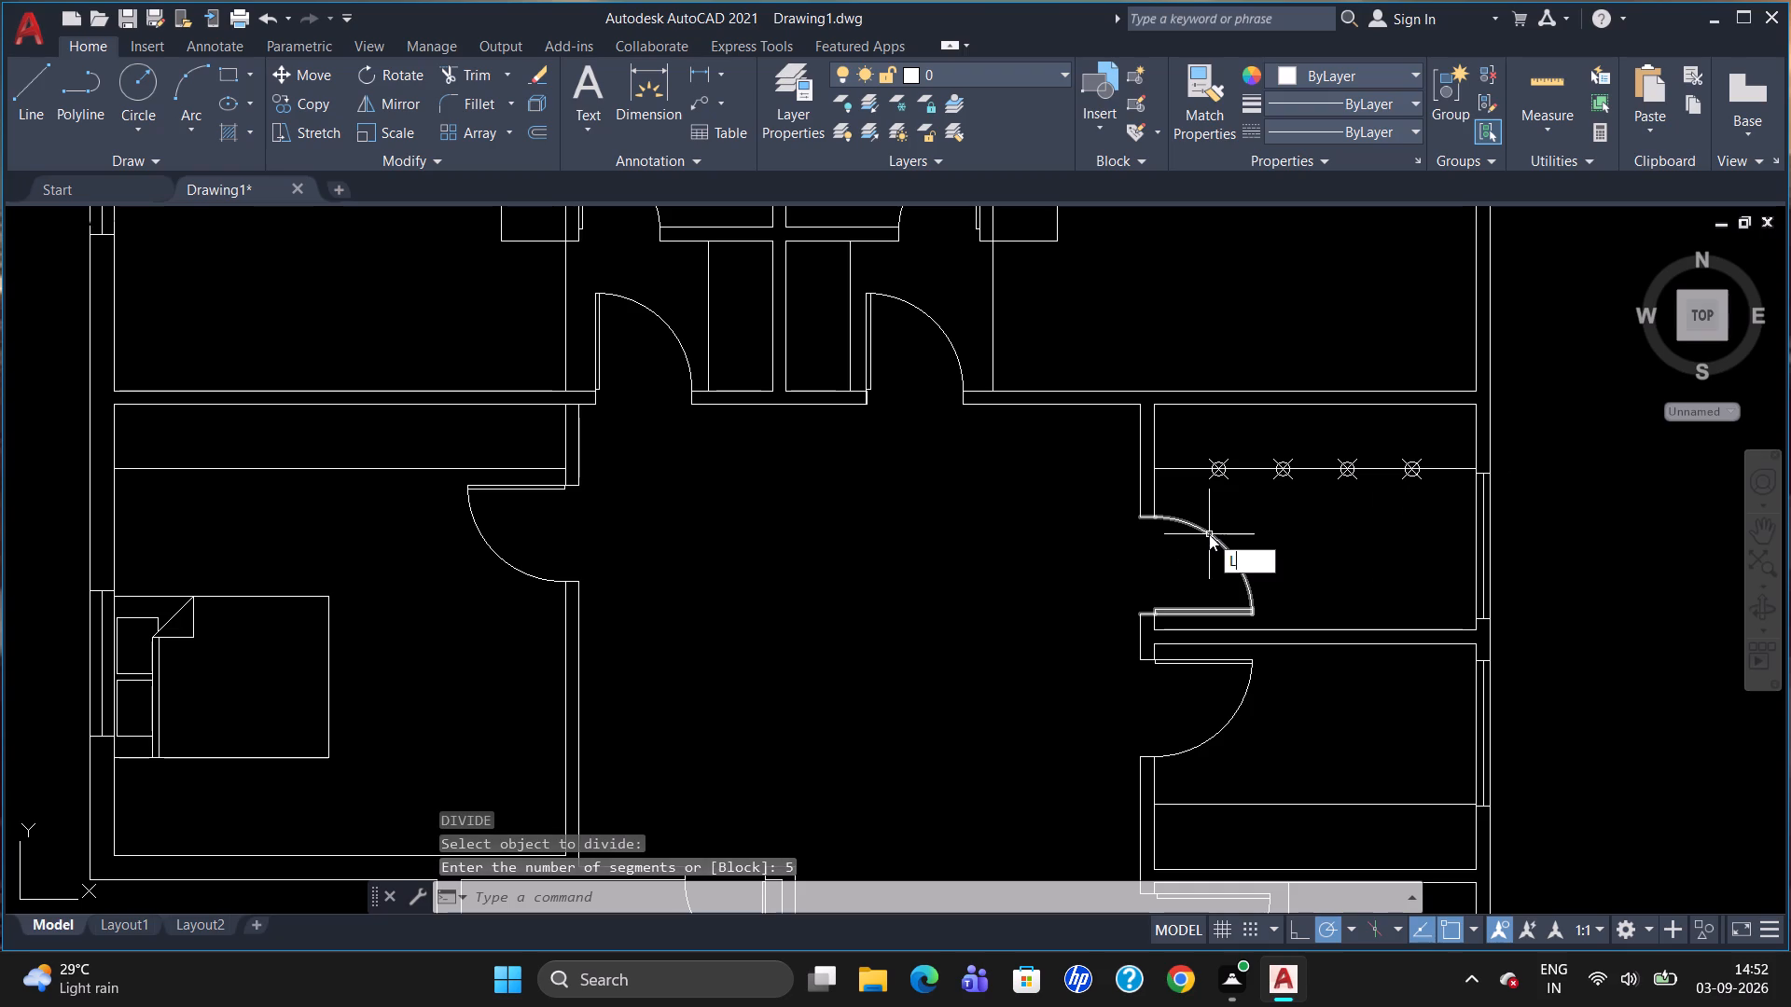
key("Return")
scroll(1256, 342, "up", 2)
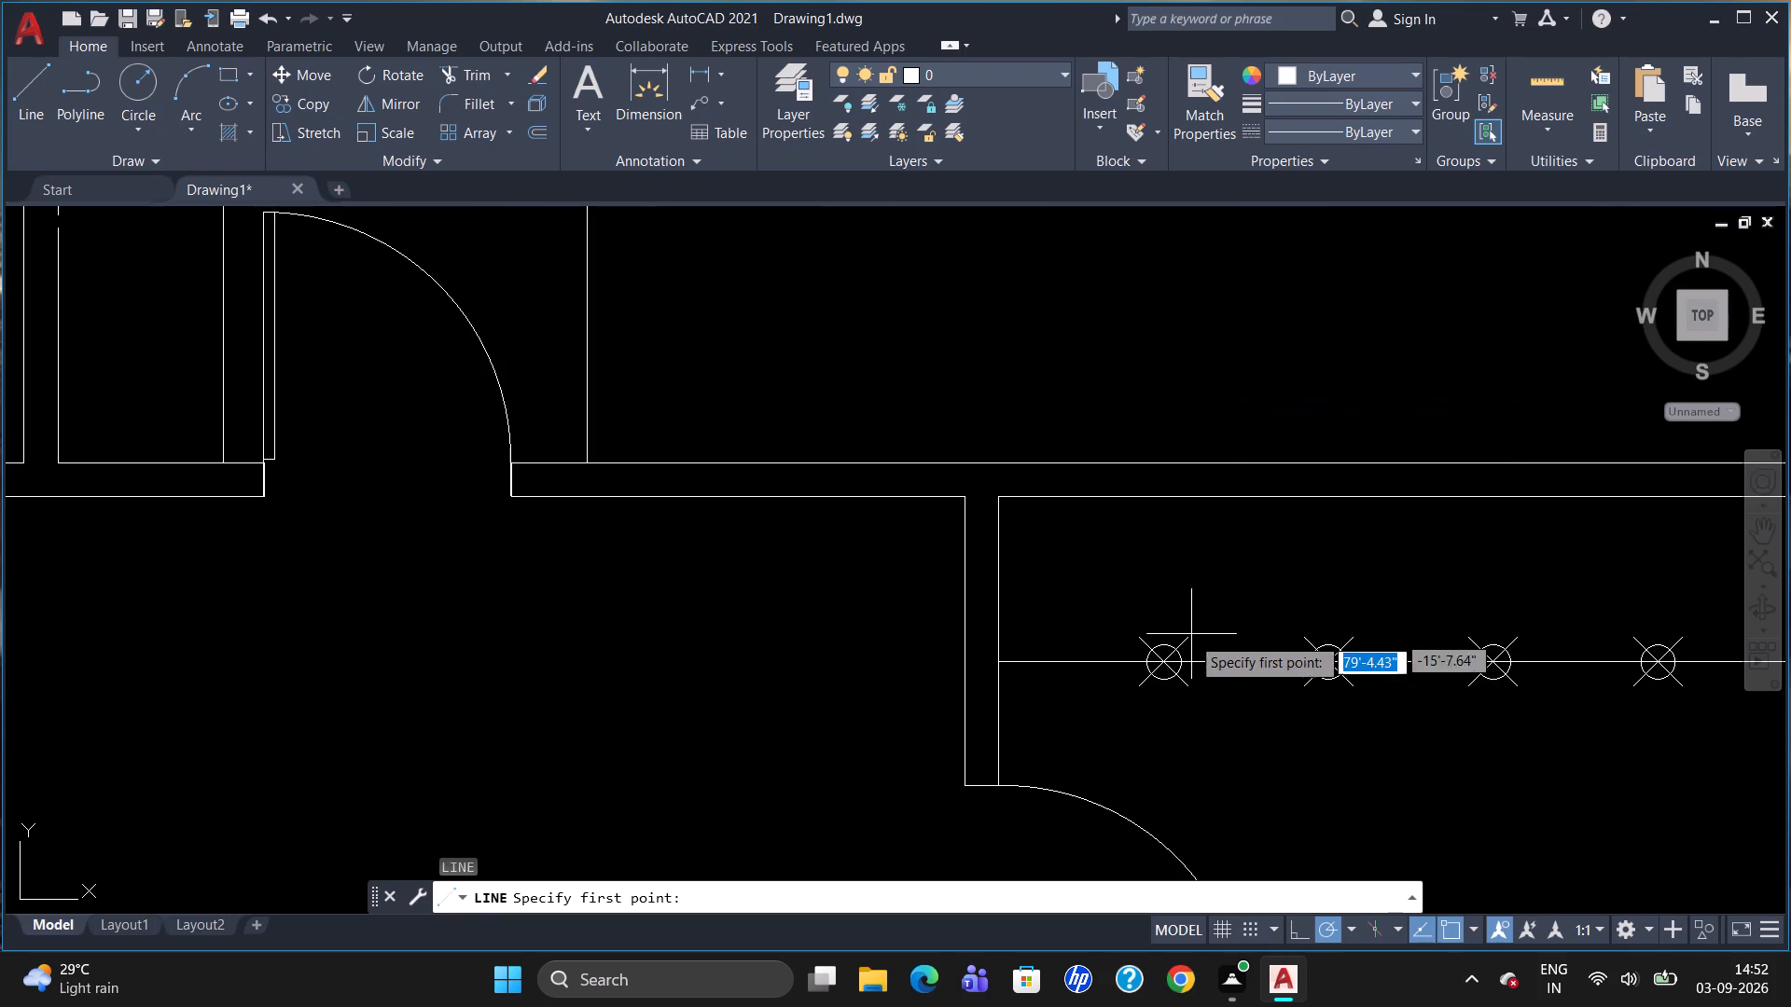
left_click(1171, 663)
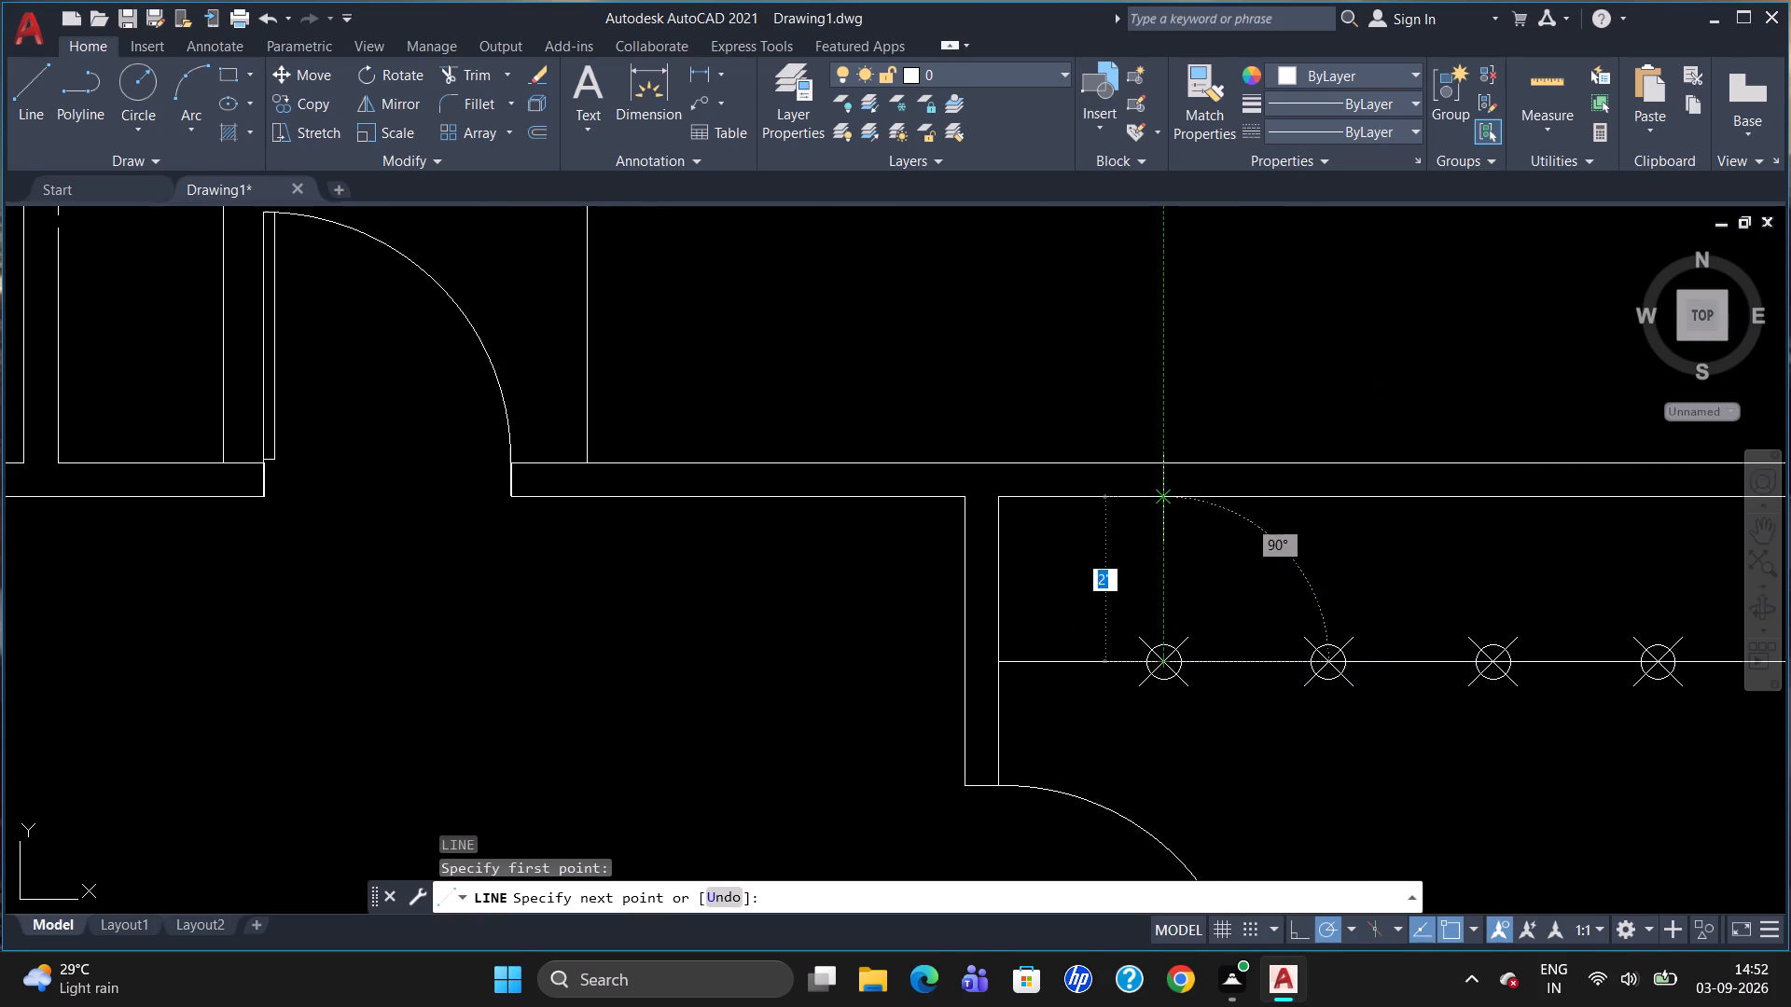
left_click(1162, 498)
key("Escape")
Copy the vertical divider line to the other three division points along the upper small room's built-in line.
type("CO")
key("Return")
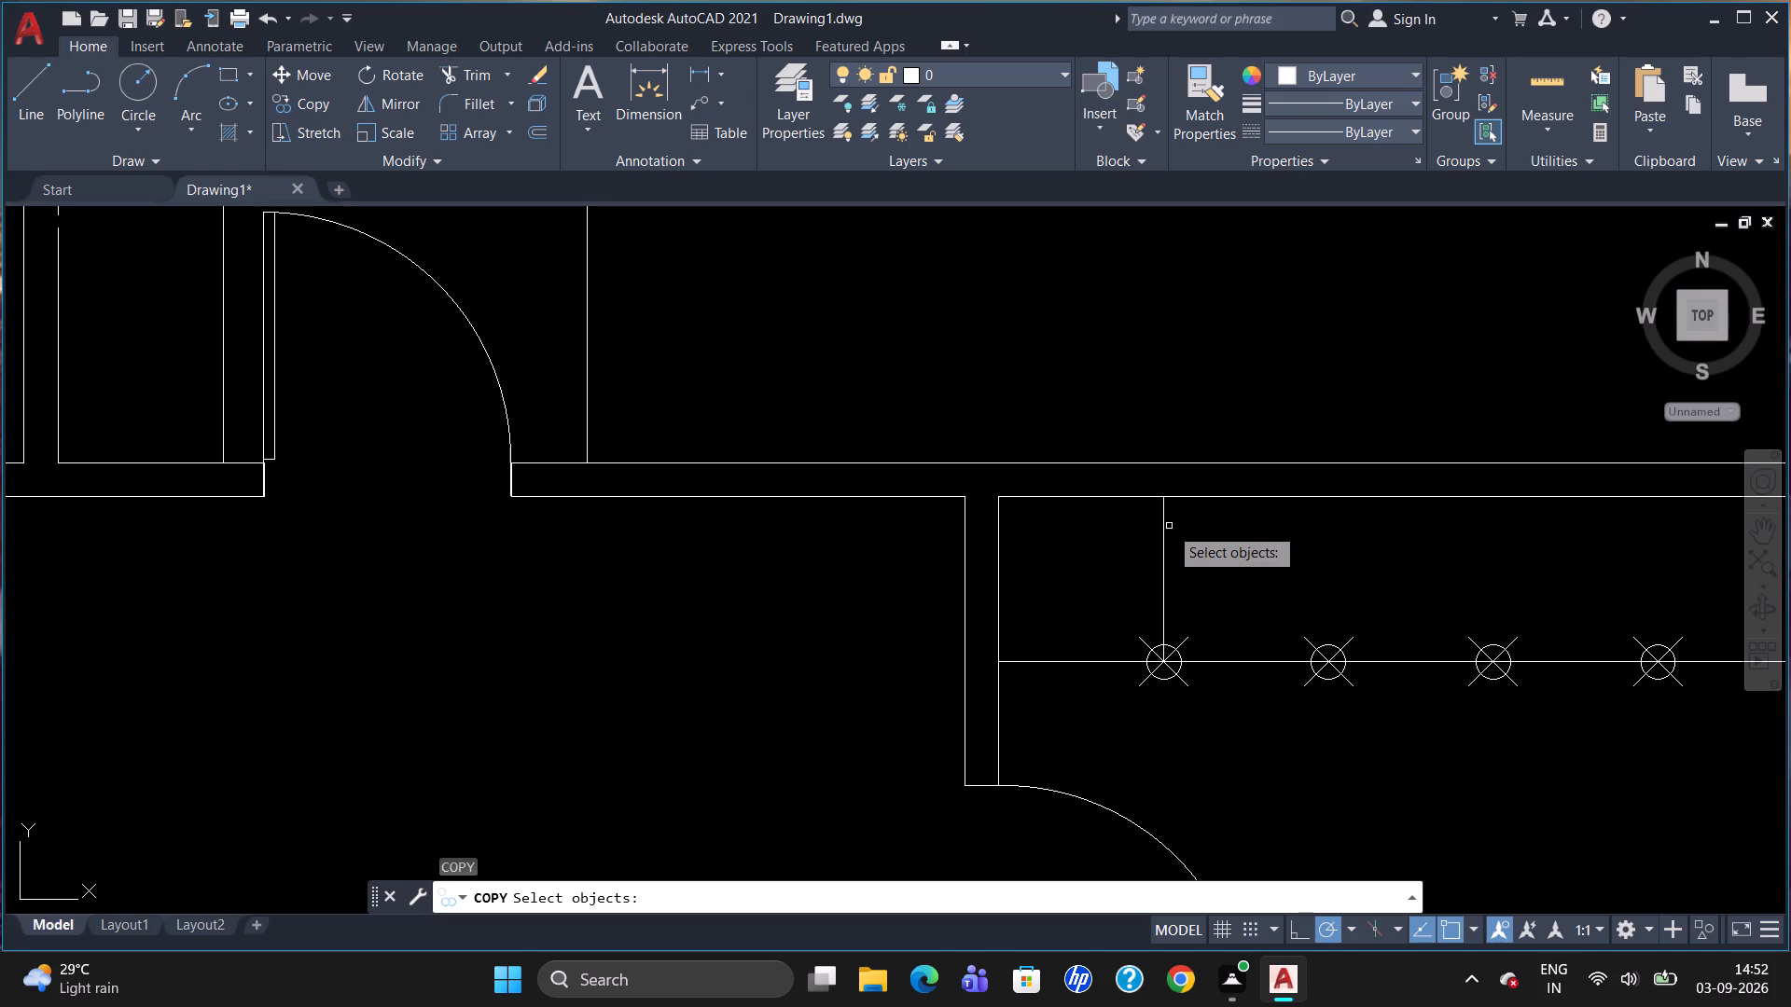
left_click(1163, 525)
key("Return")
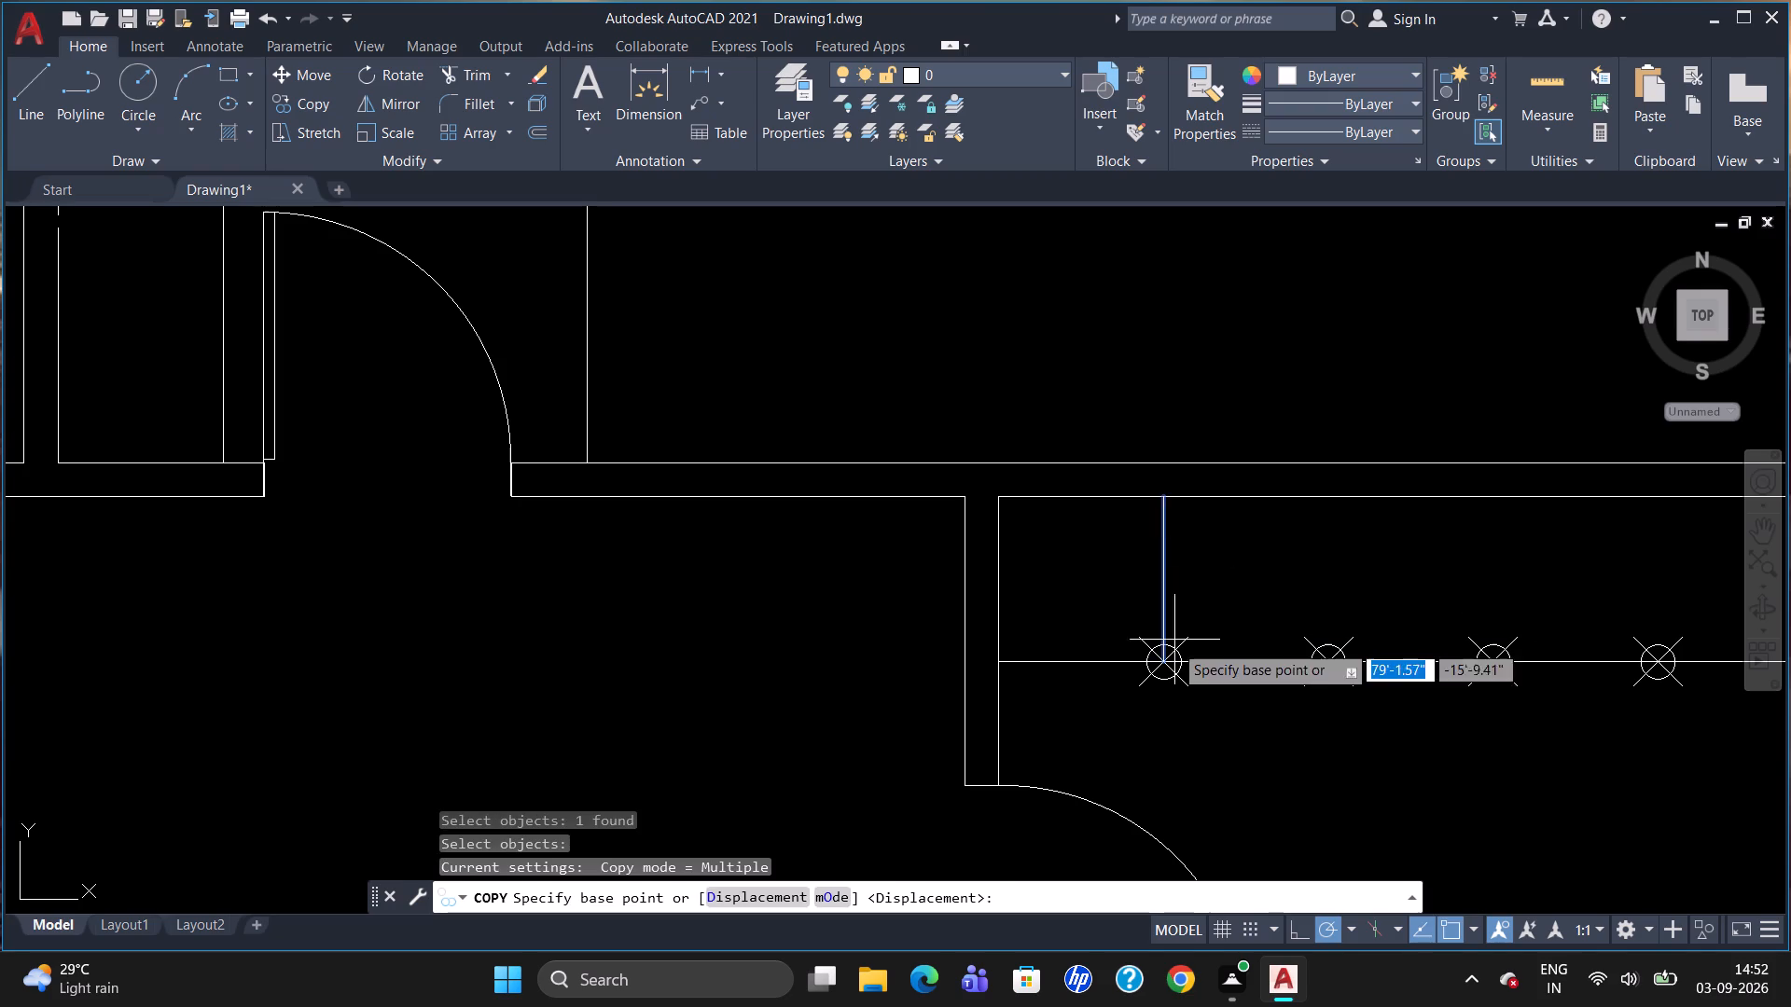
left_click(1161, 654)
left_click(1325, 659)
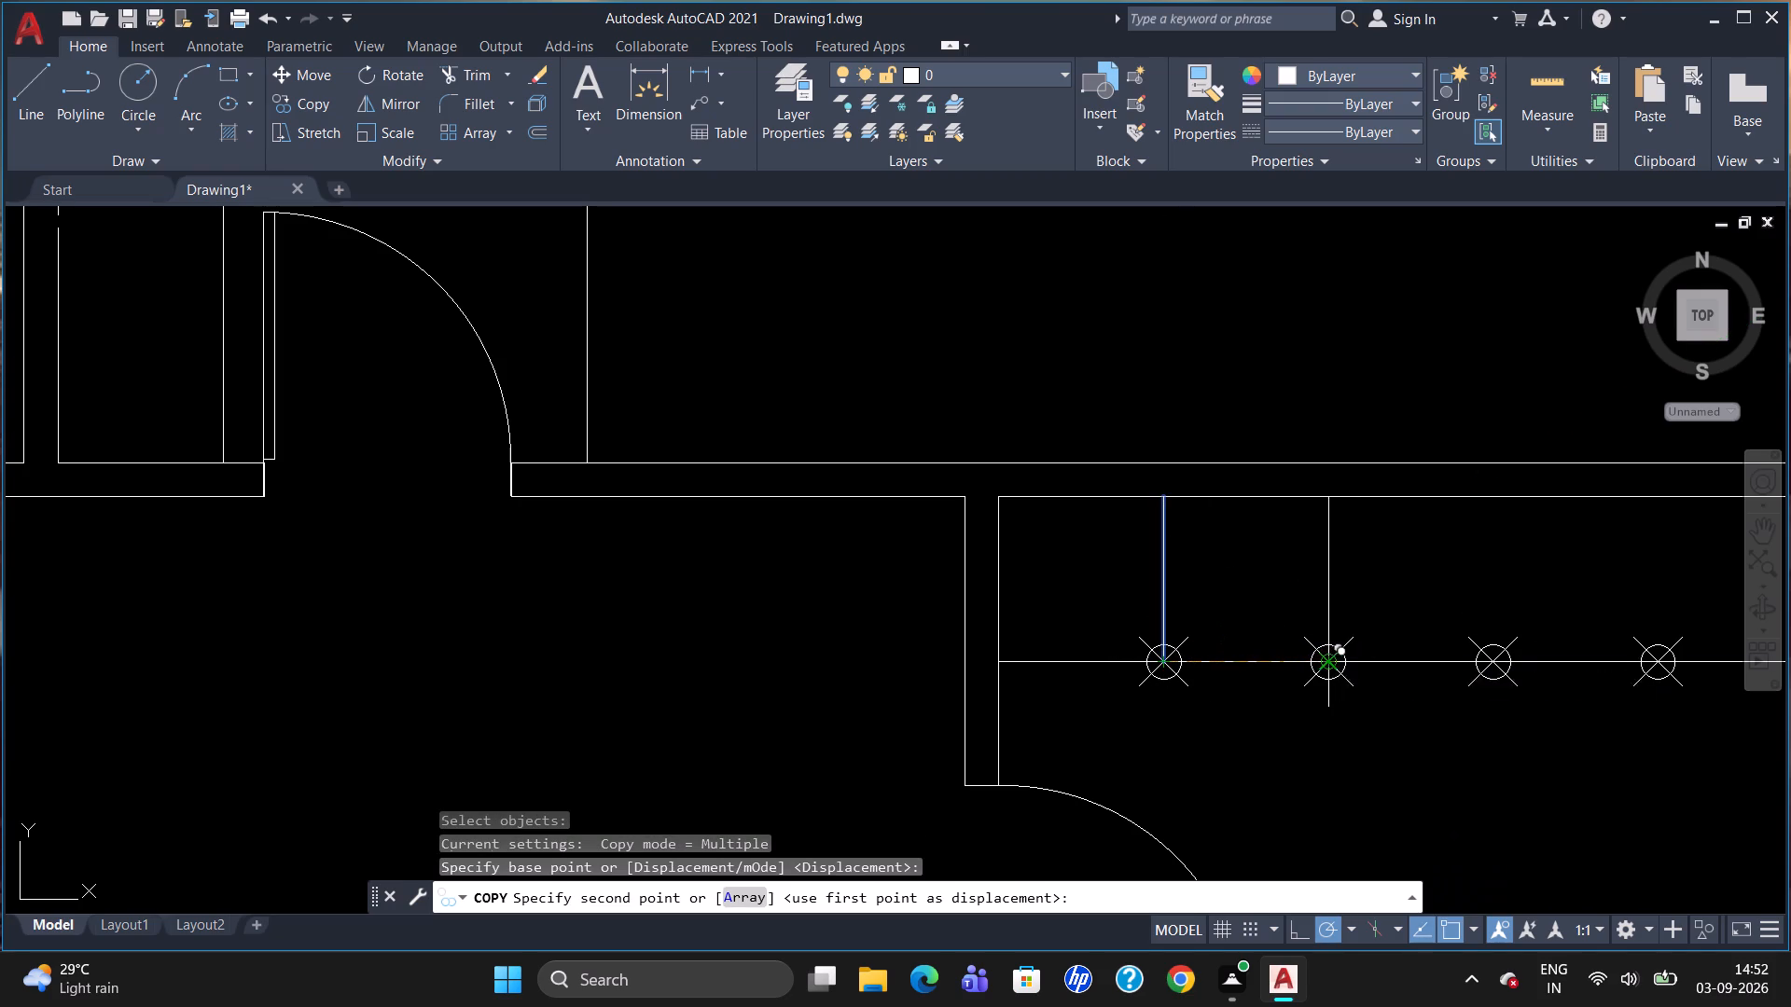
left_click(1485, 655)
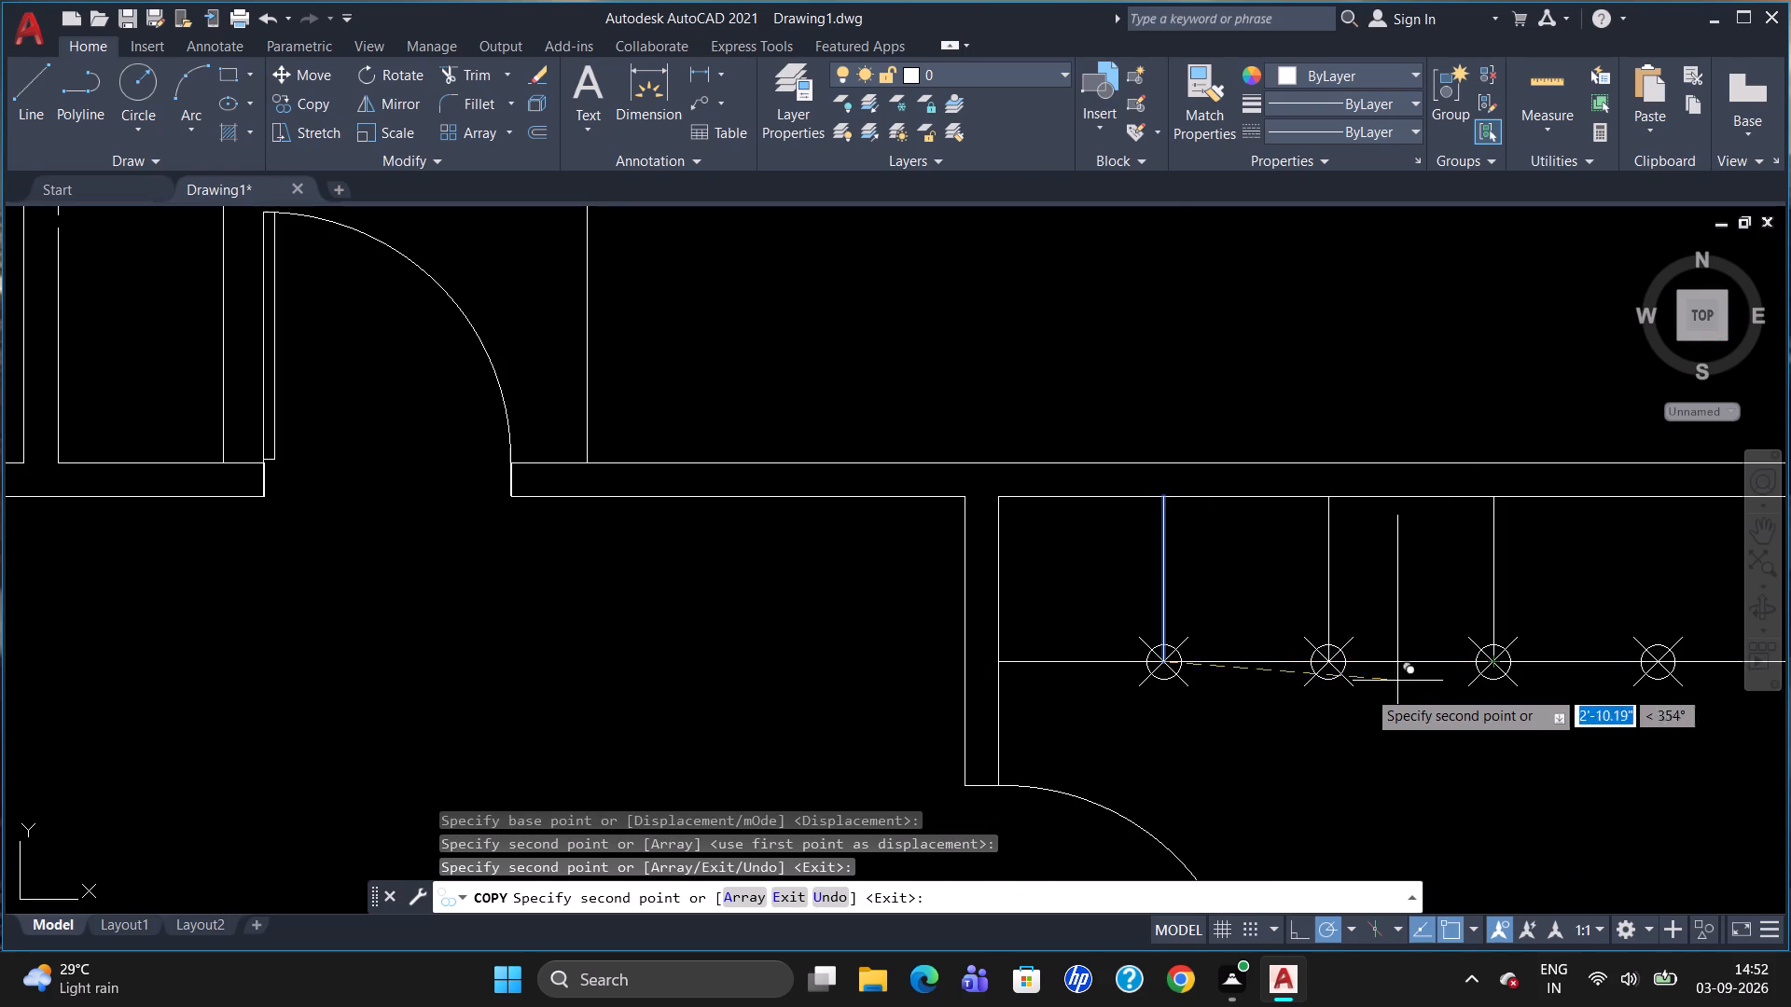
scroll(1301, 715, "down", 2)
scroll(1490, 701, "up", 2)
left_click(1363, 699)
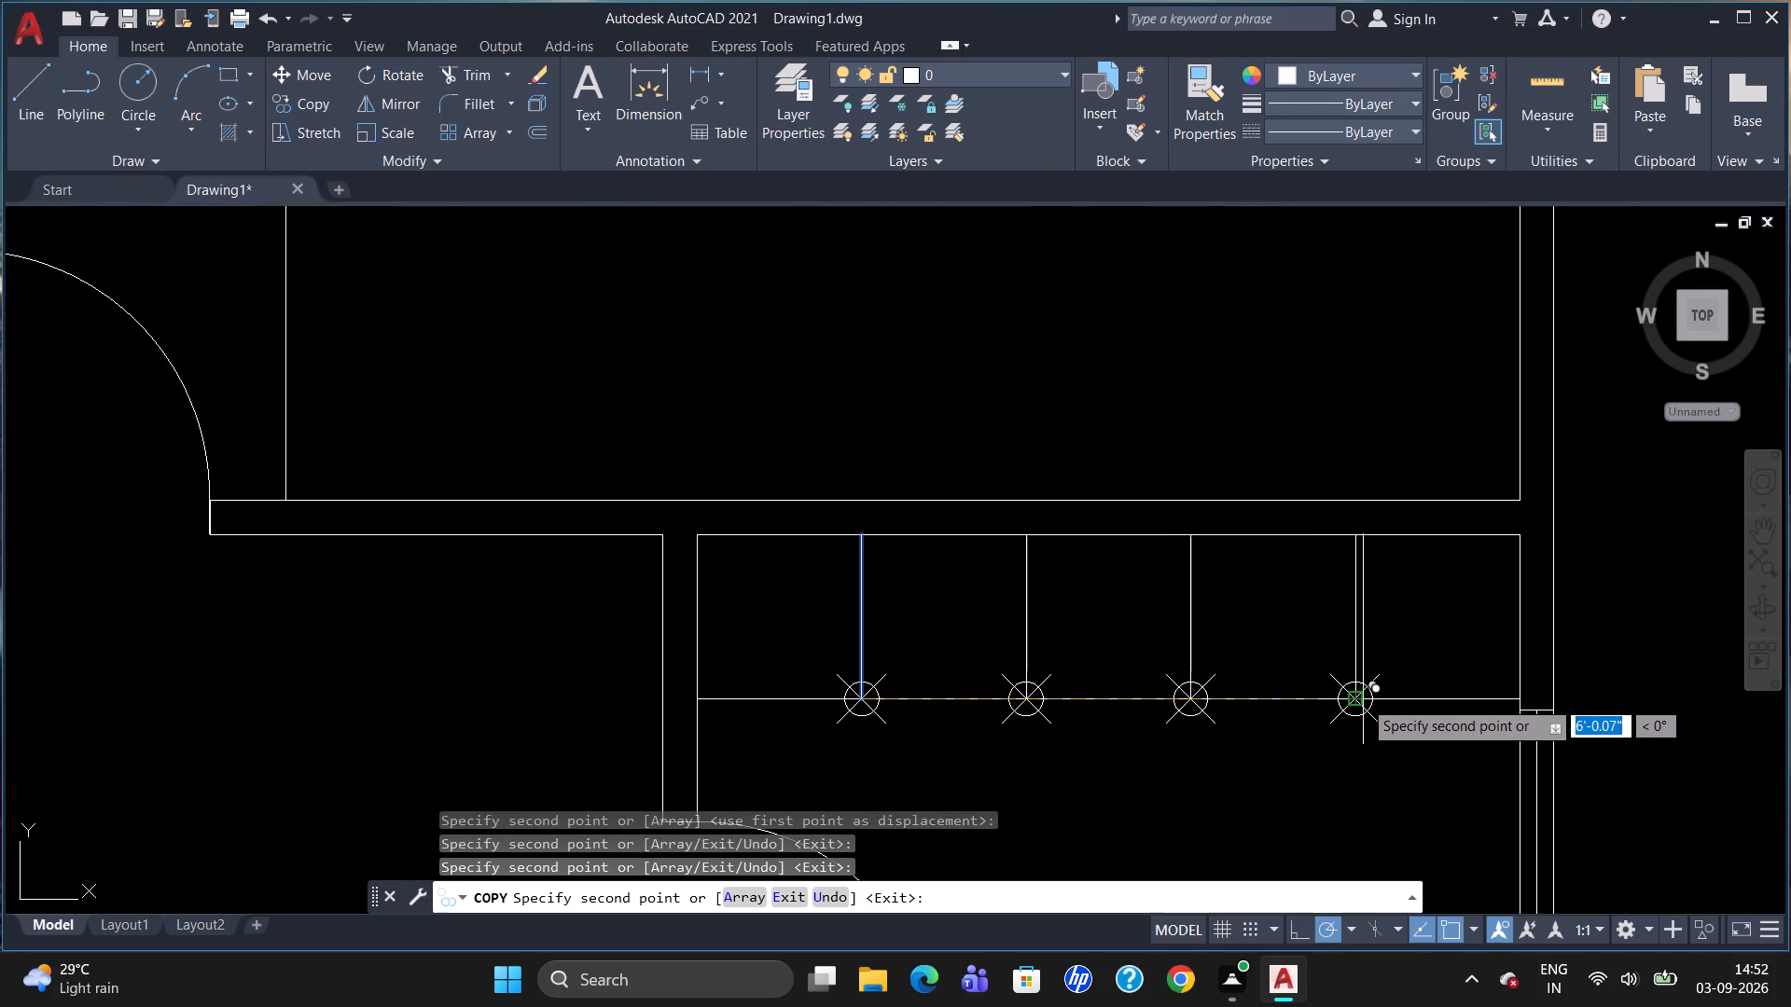
key("Escape")
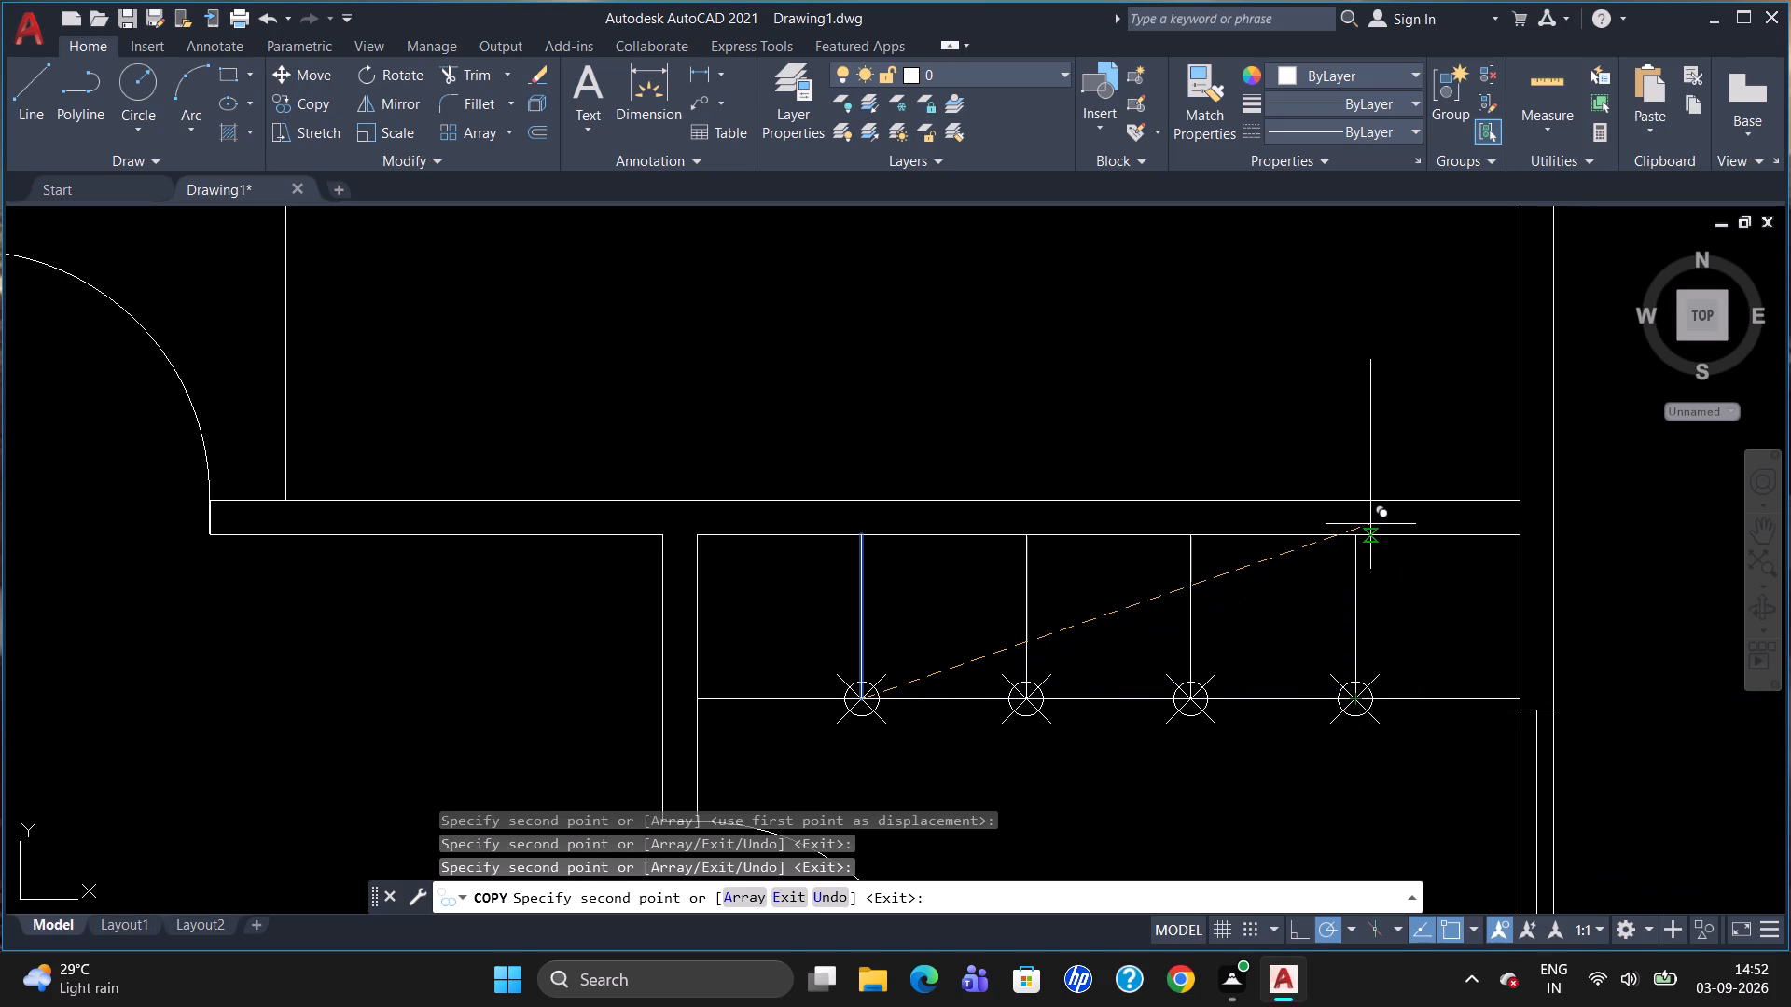
Delete the four division point markers along the upper small room's built-in line.
left_click(1377, 682)
left_click(1219, 673)
left_click(1207, 683)
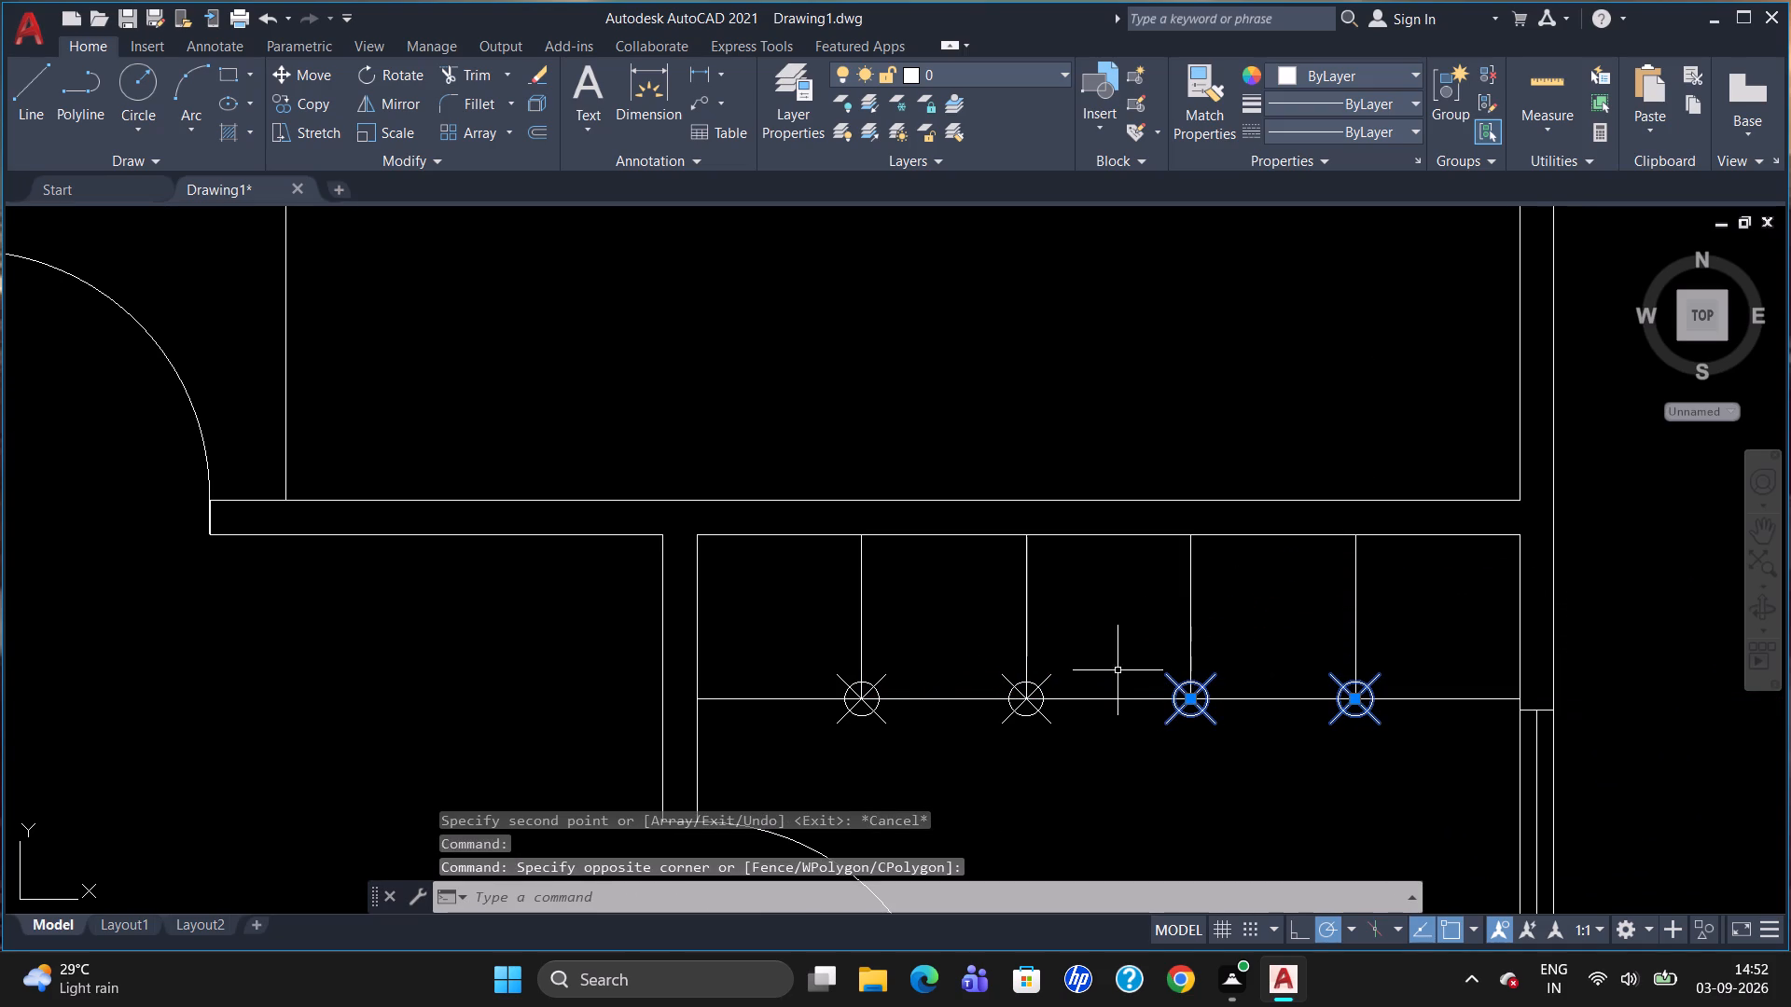
left_click(1047, 688)
left_click(1032, 684)
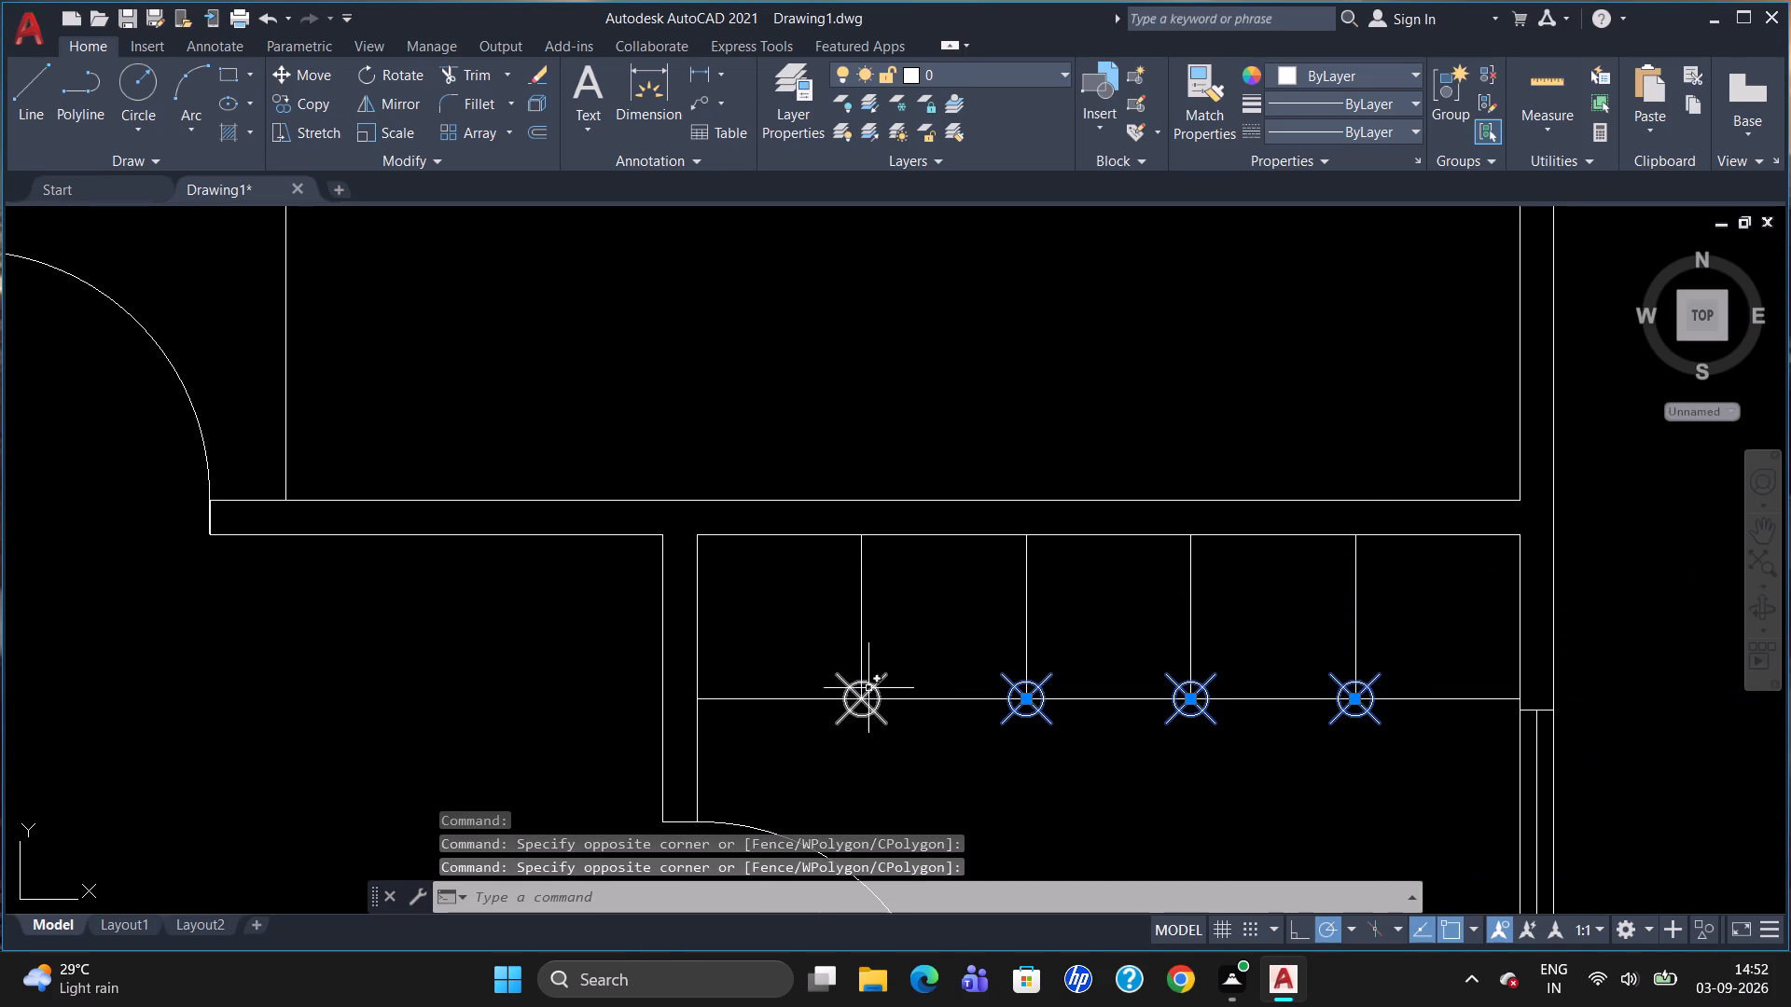
left_click(867, 688)
key("Delete")
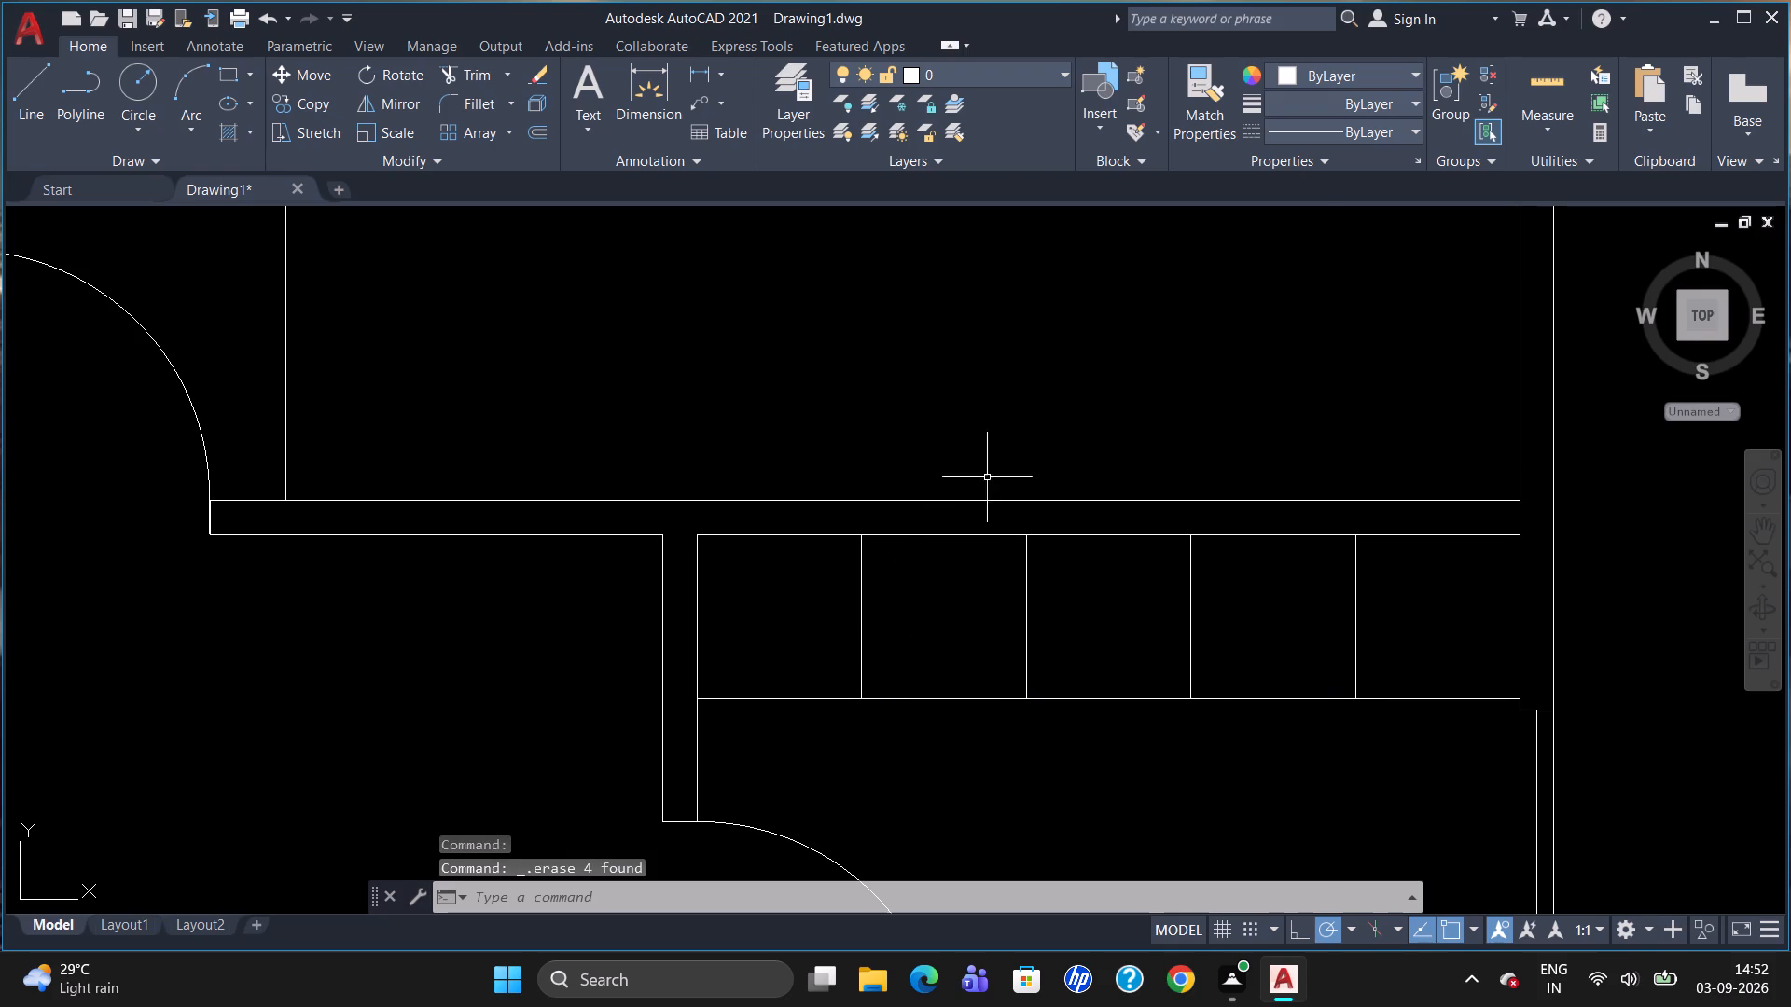
Divide the horizontal built-in line in the lower of the two small right-side rooms into 5 segments.
scroll(1006, 462, "down", 2)
scroll(1132, 462, "down", 2)
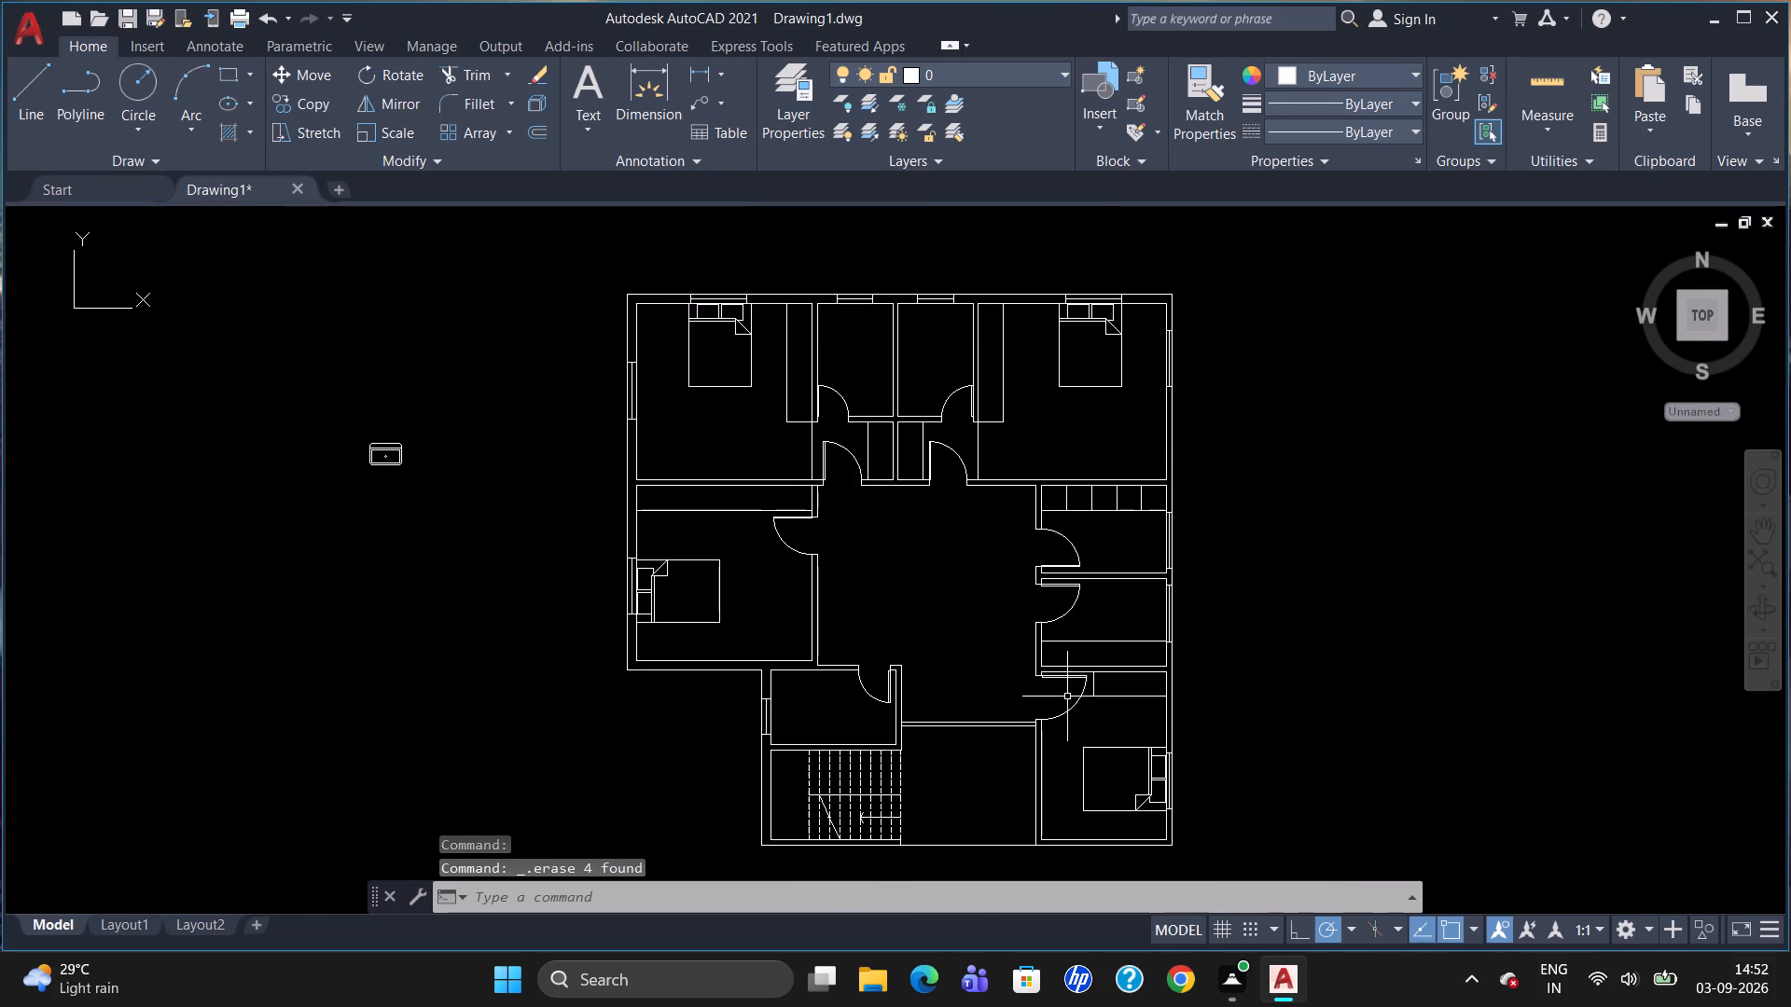
scroll(1066, 698, "up", 3)
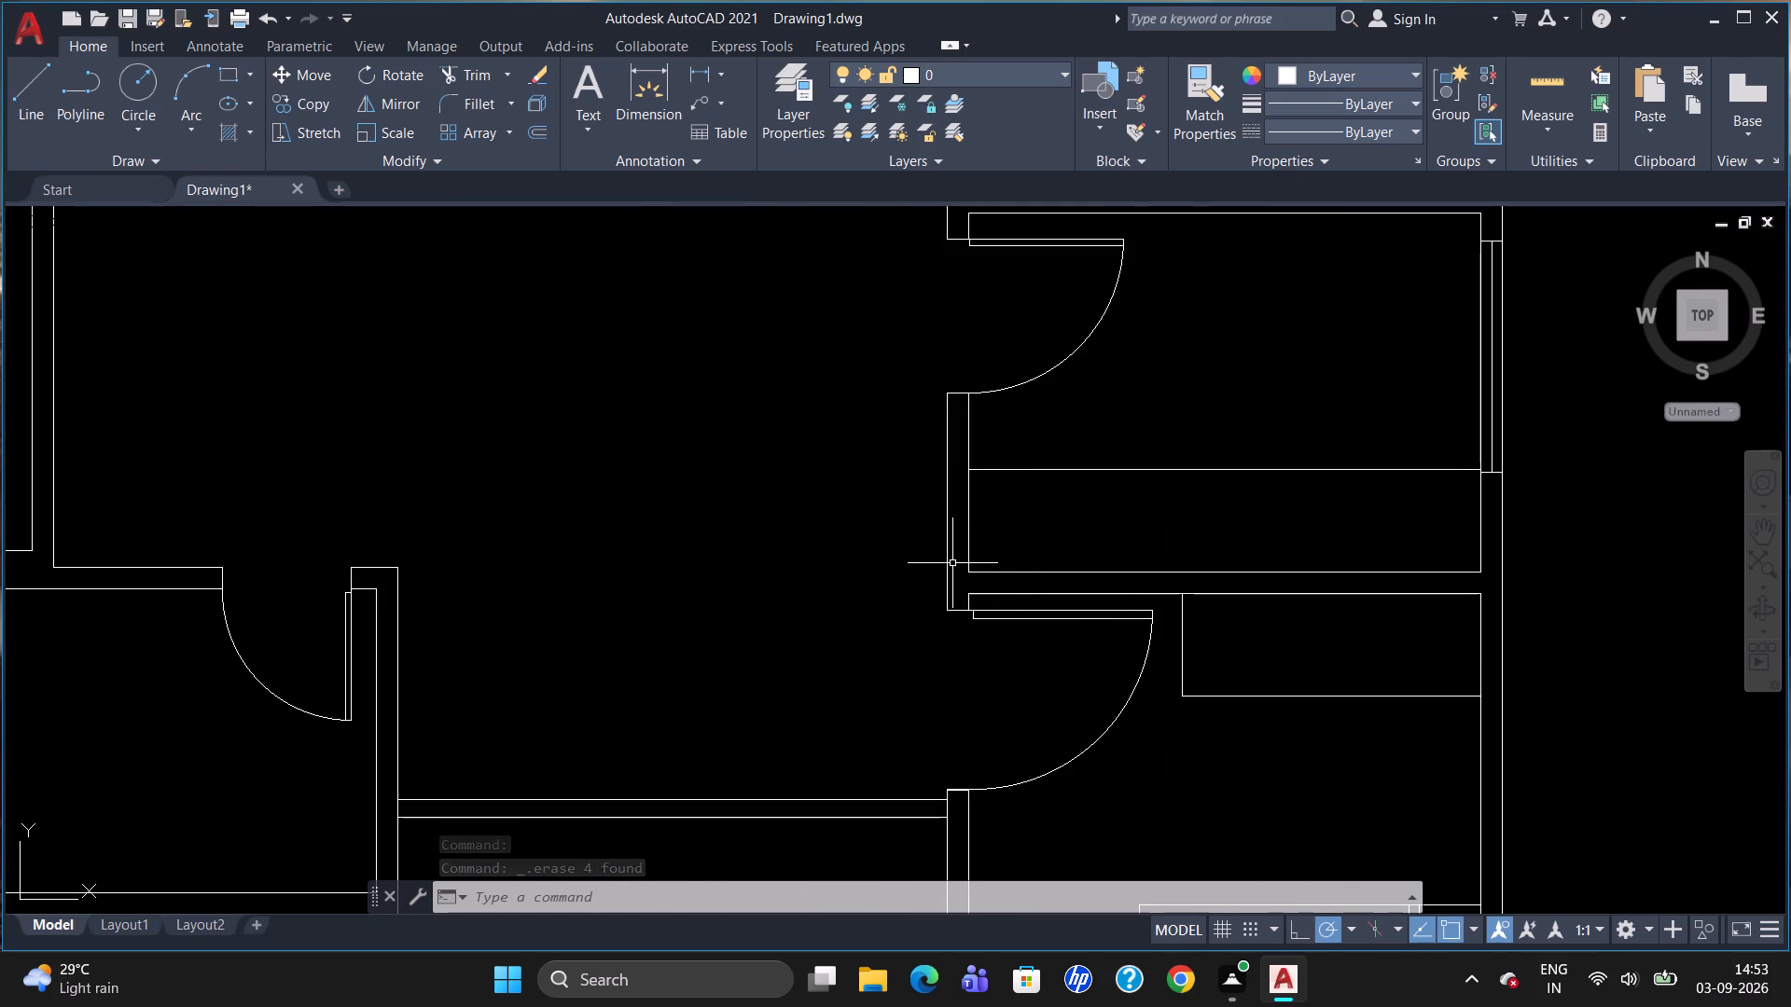
type("DIV")
key("Return")
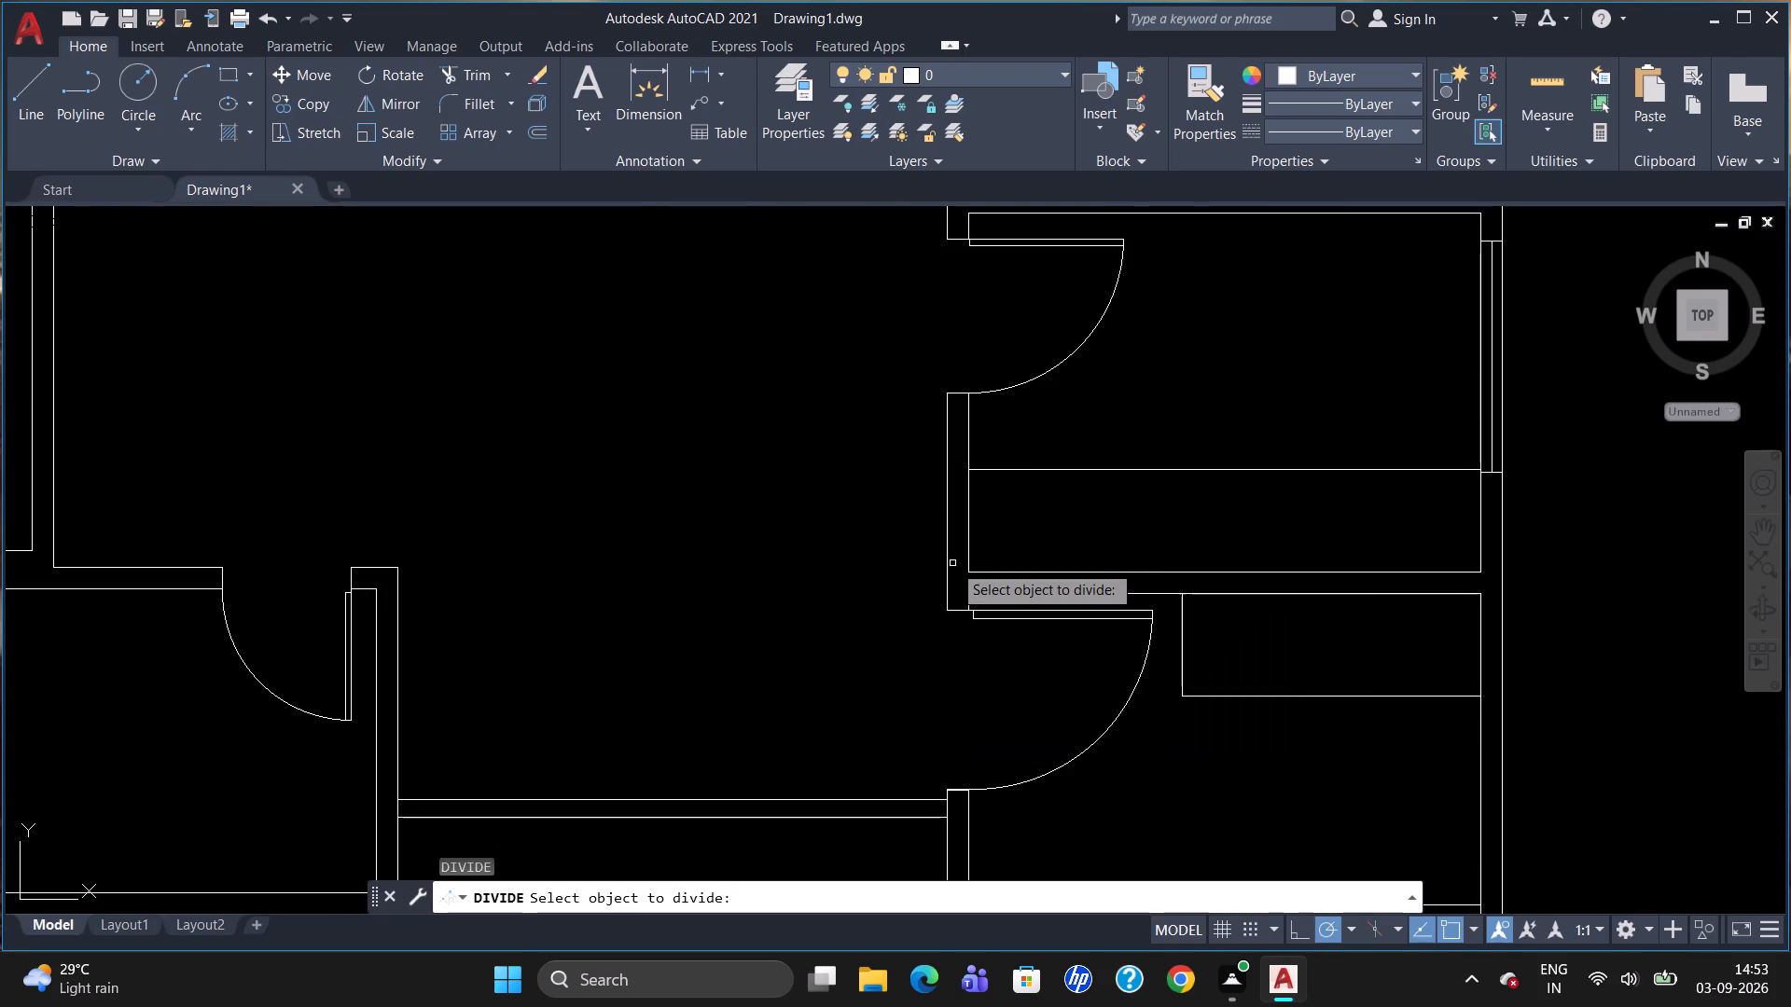
left_click(1064, 470)
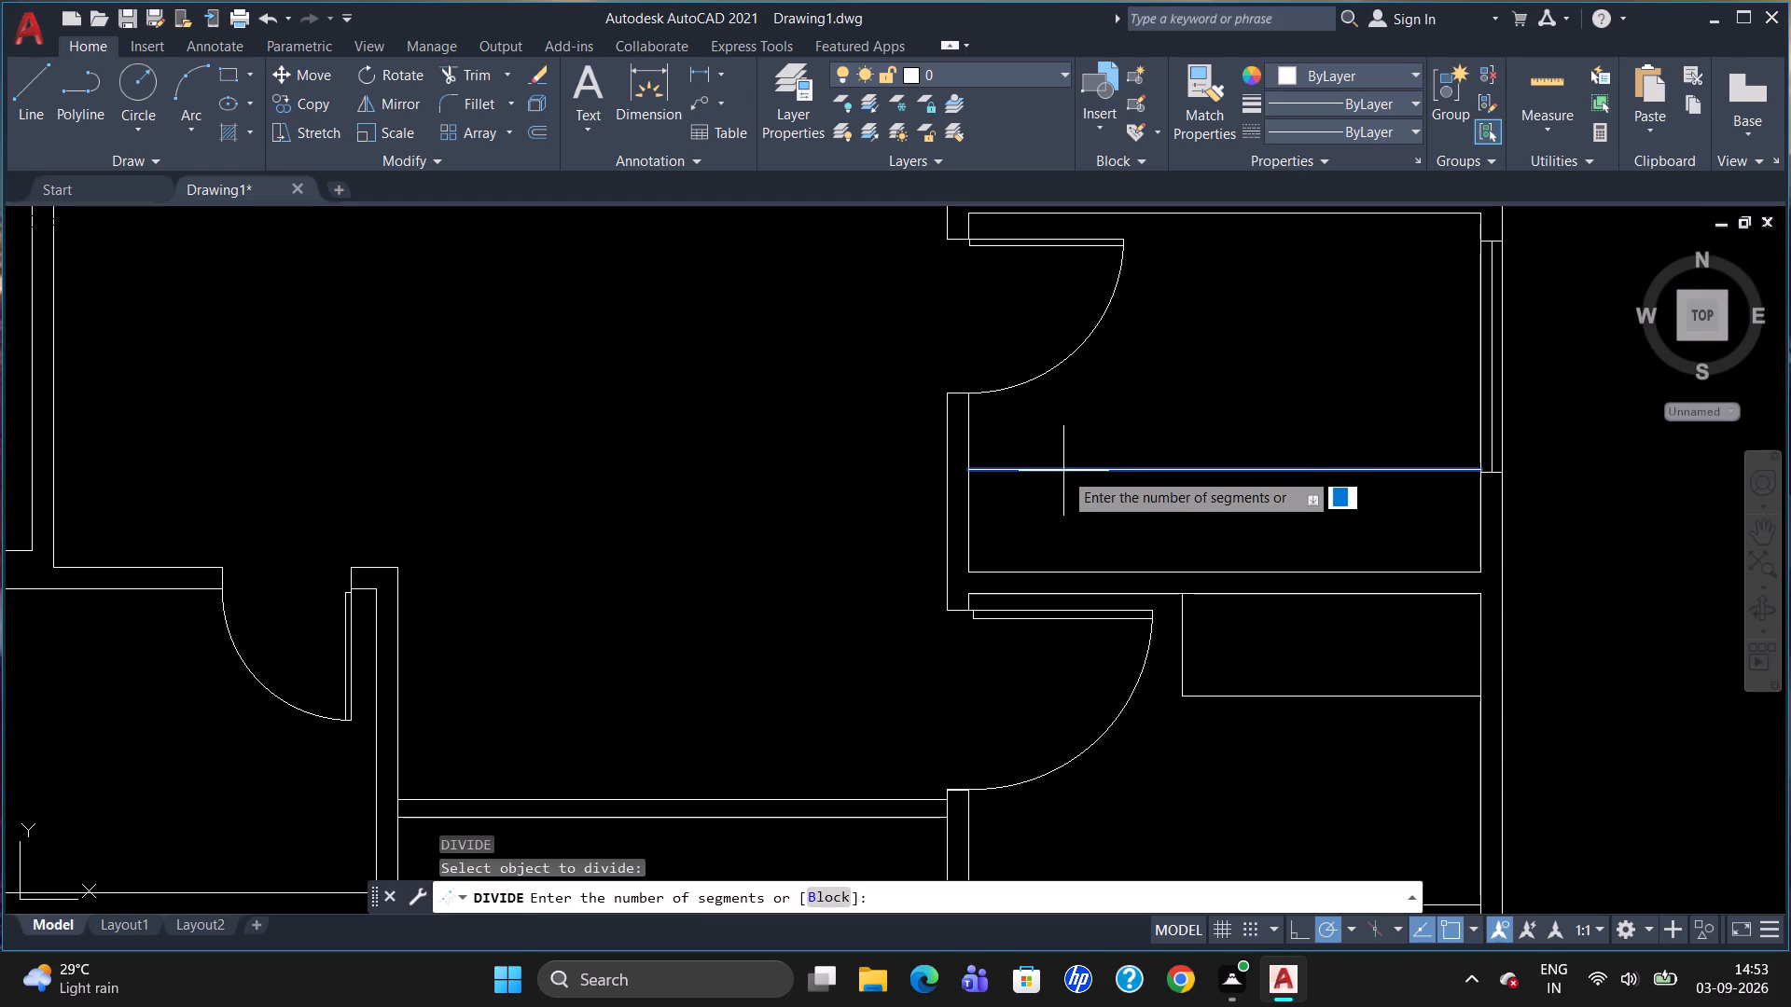
key("5")
key("Return")
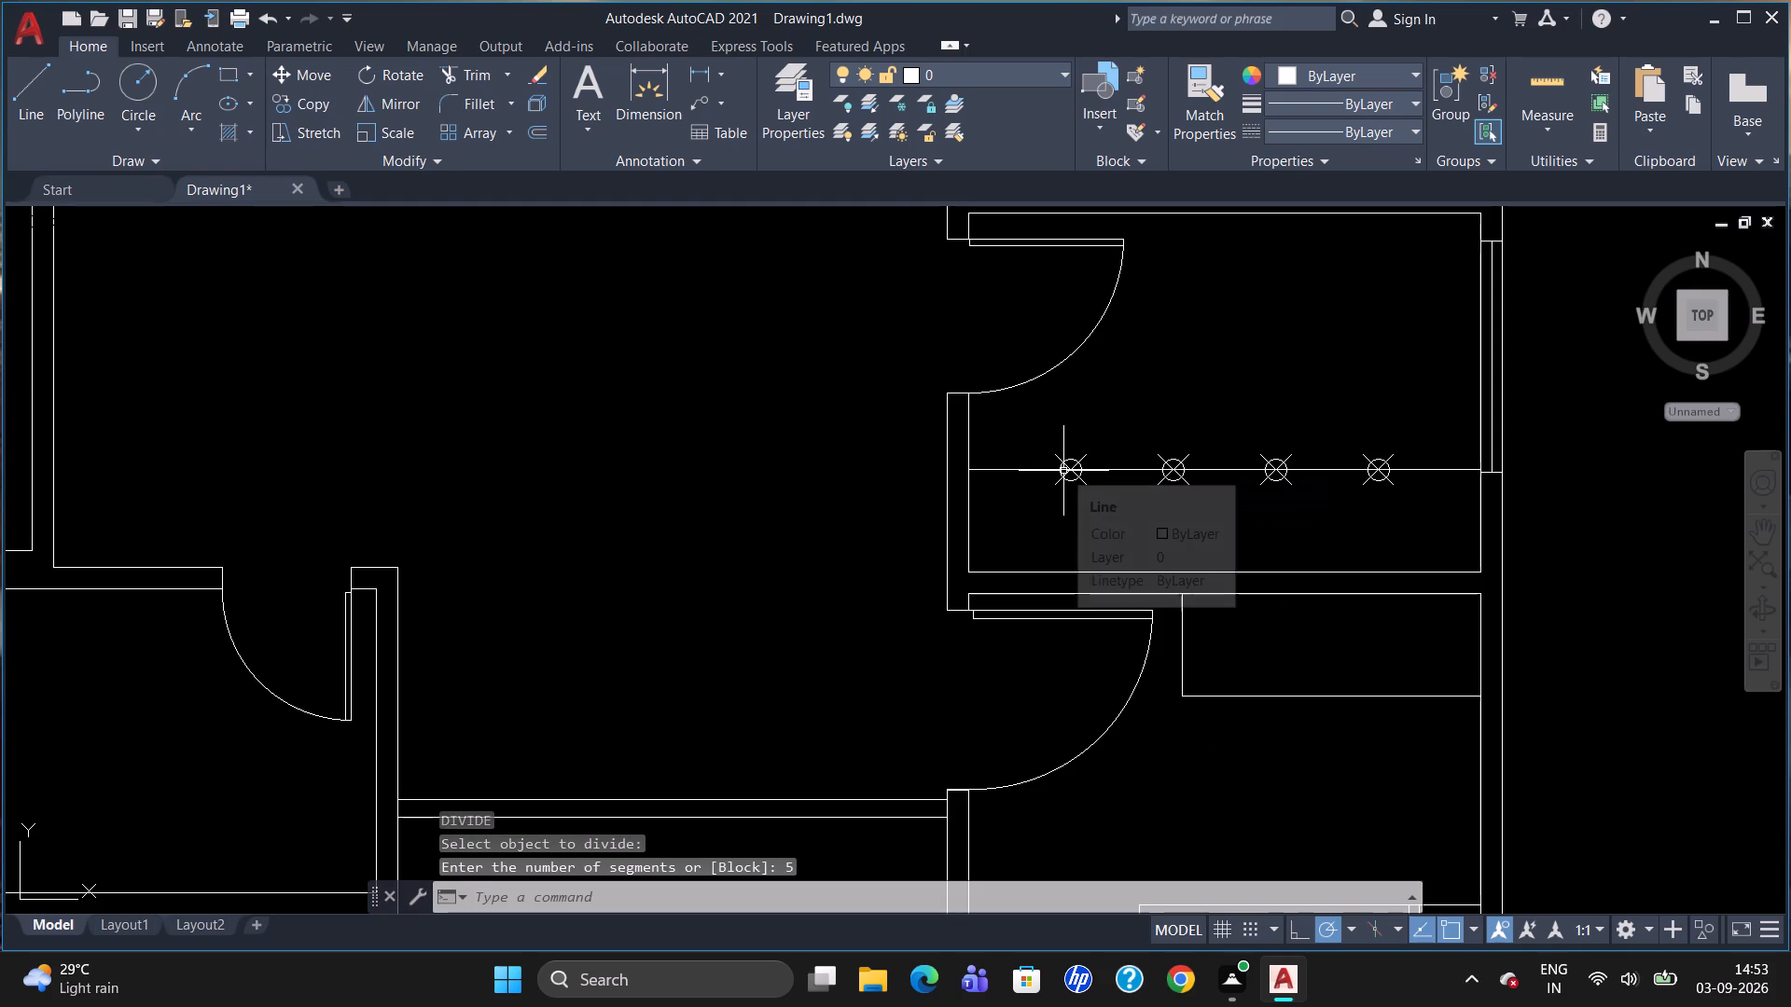
Draw a vertical divider line from the leftmost division point down to the lower small room's bottom wall.
key("l")
key("Return")
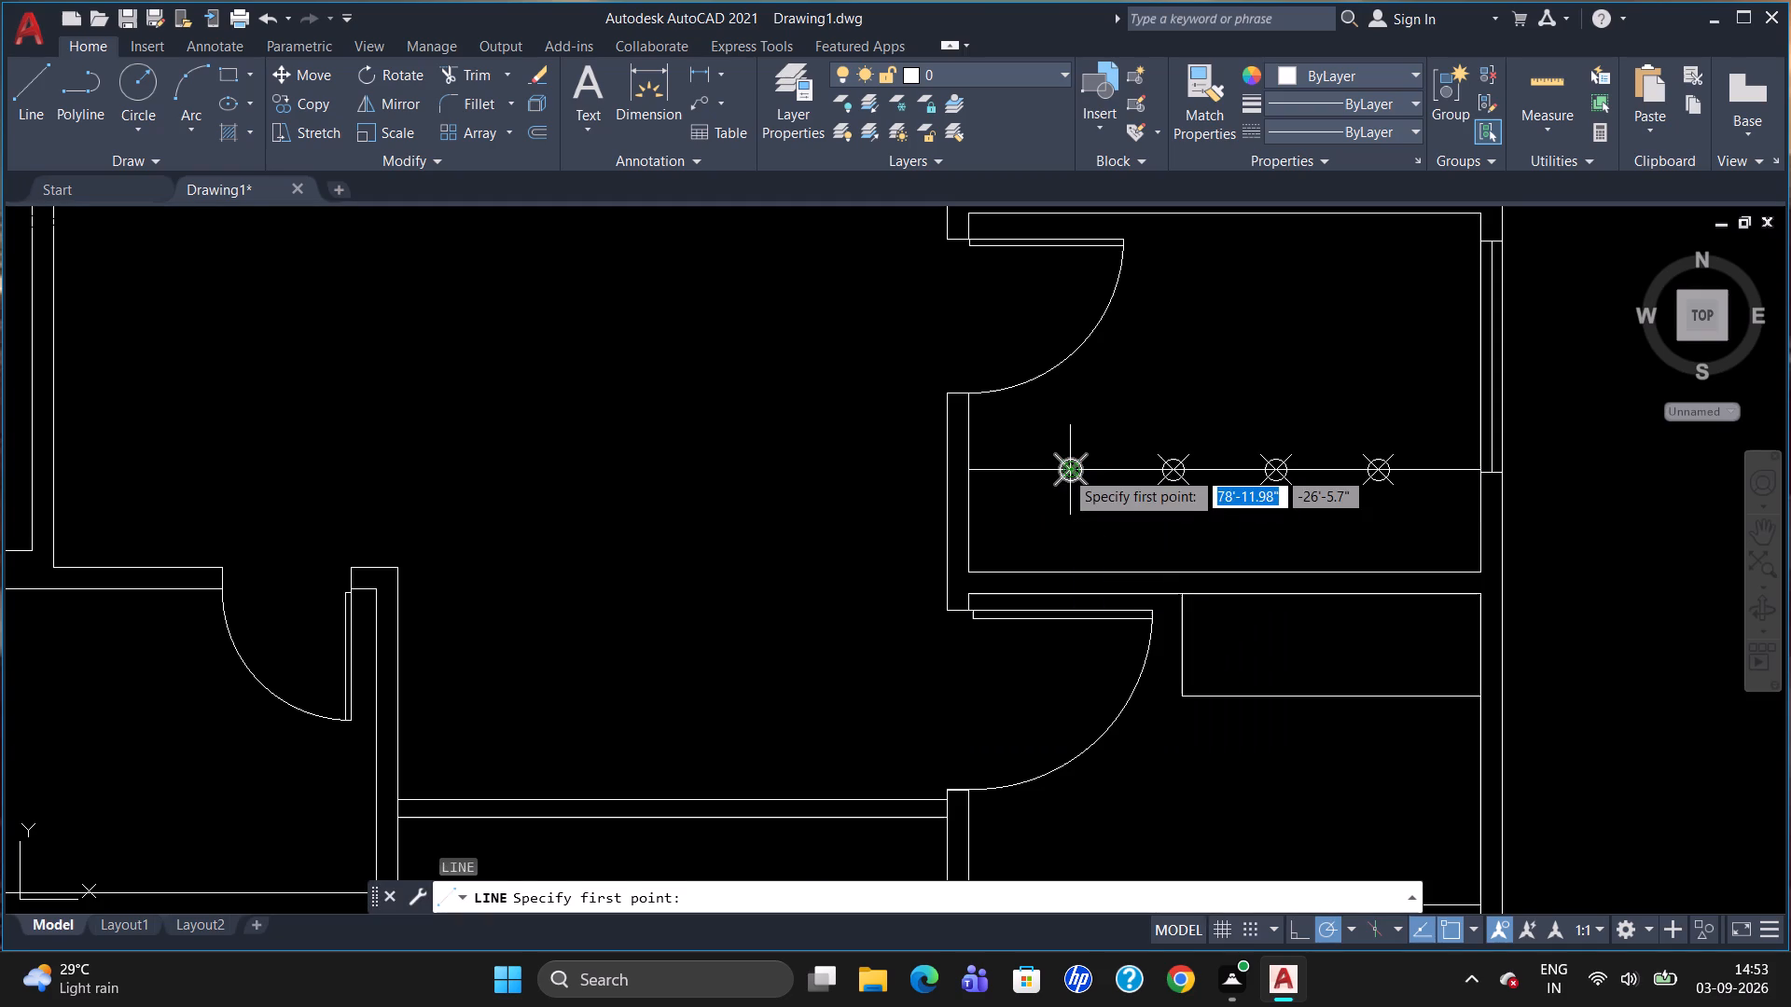
scroll(1009, 490, "up", 2)
left_click(1165, 433)
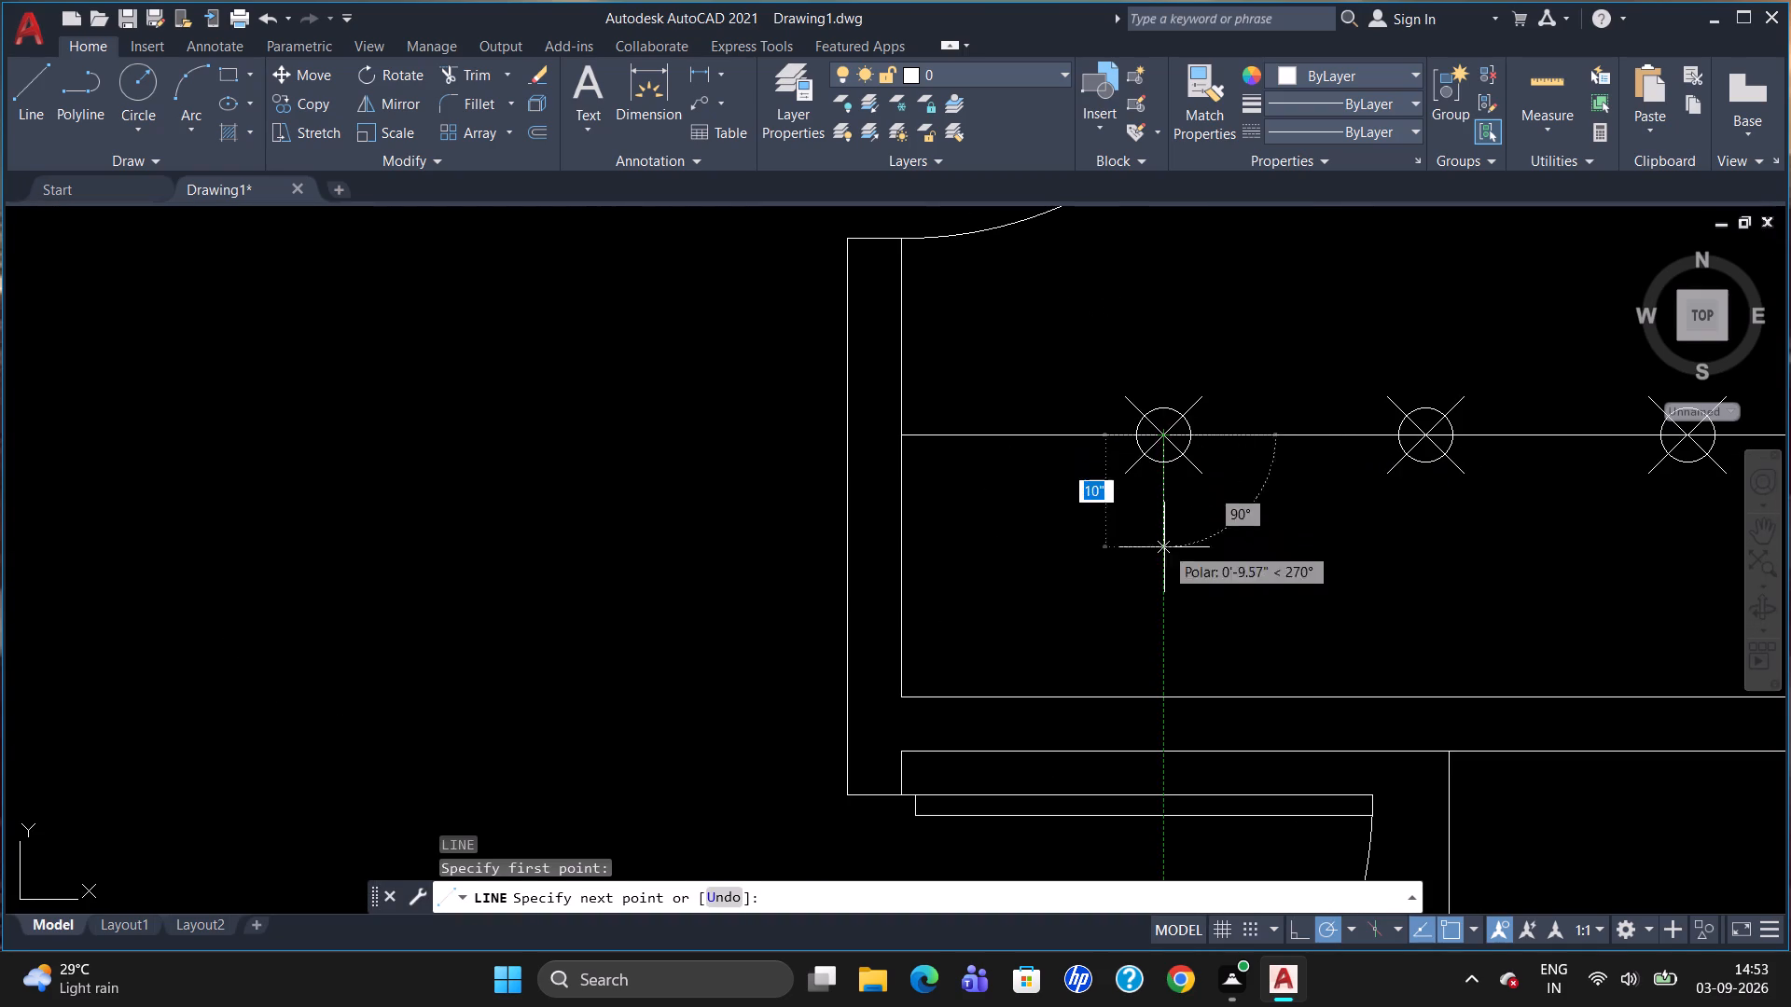
left_click(1169, 697)
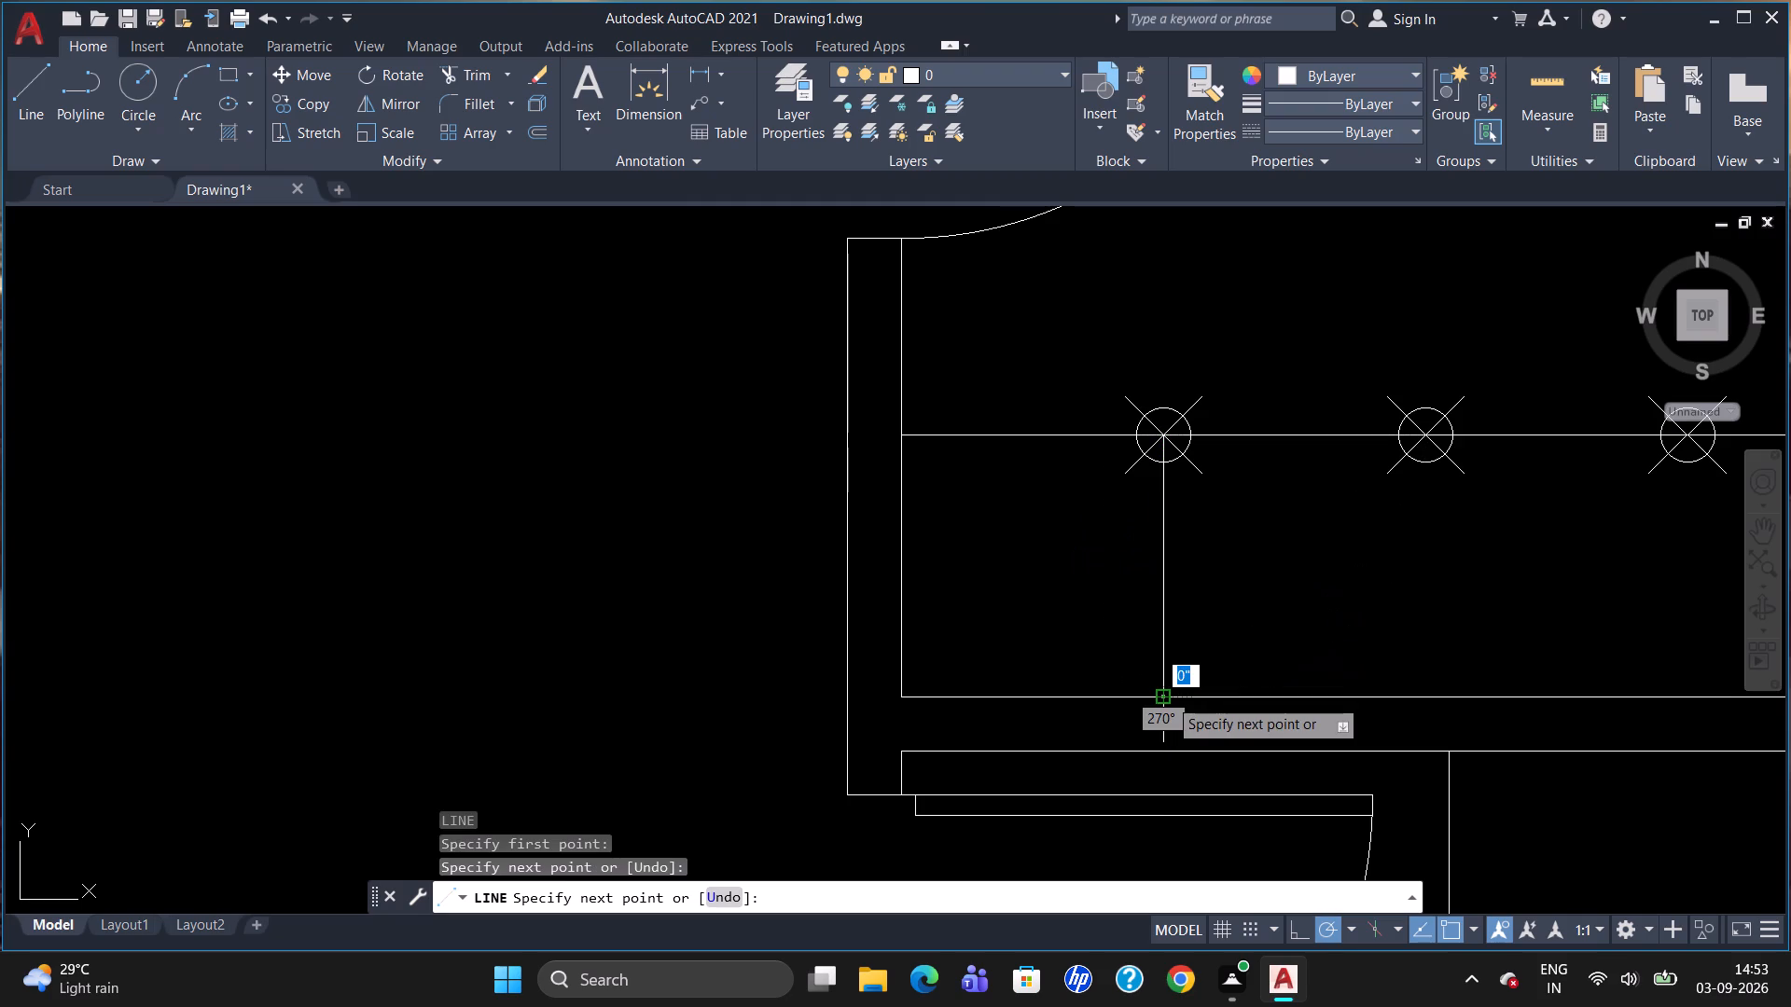
key("Escape")
Copy the vertical divider line to the other three division points along the lower small room's built-in line.
scroll(1031, 395, "down", 1)
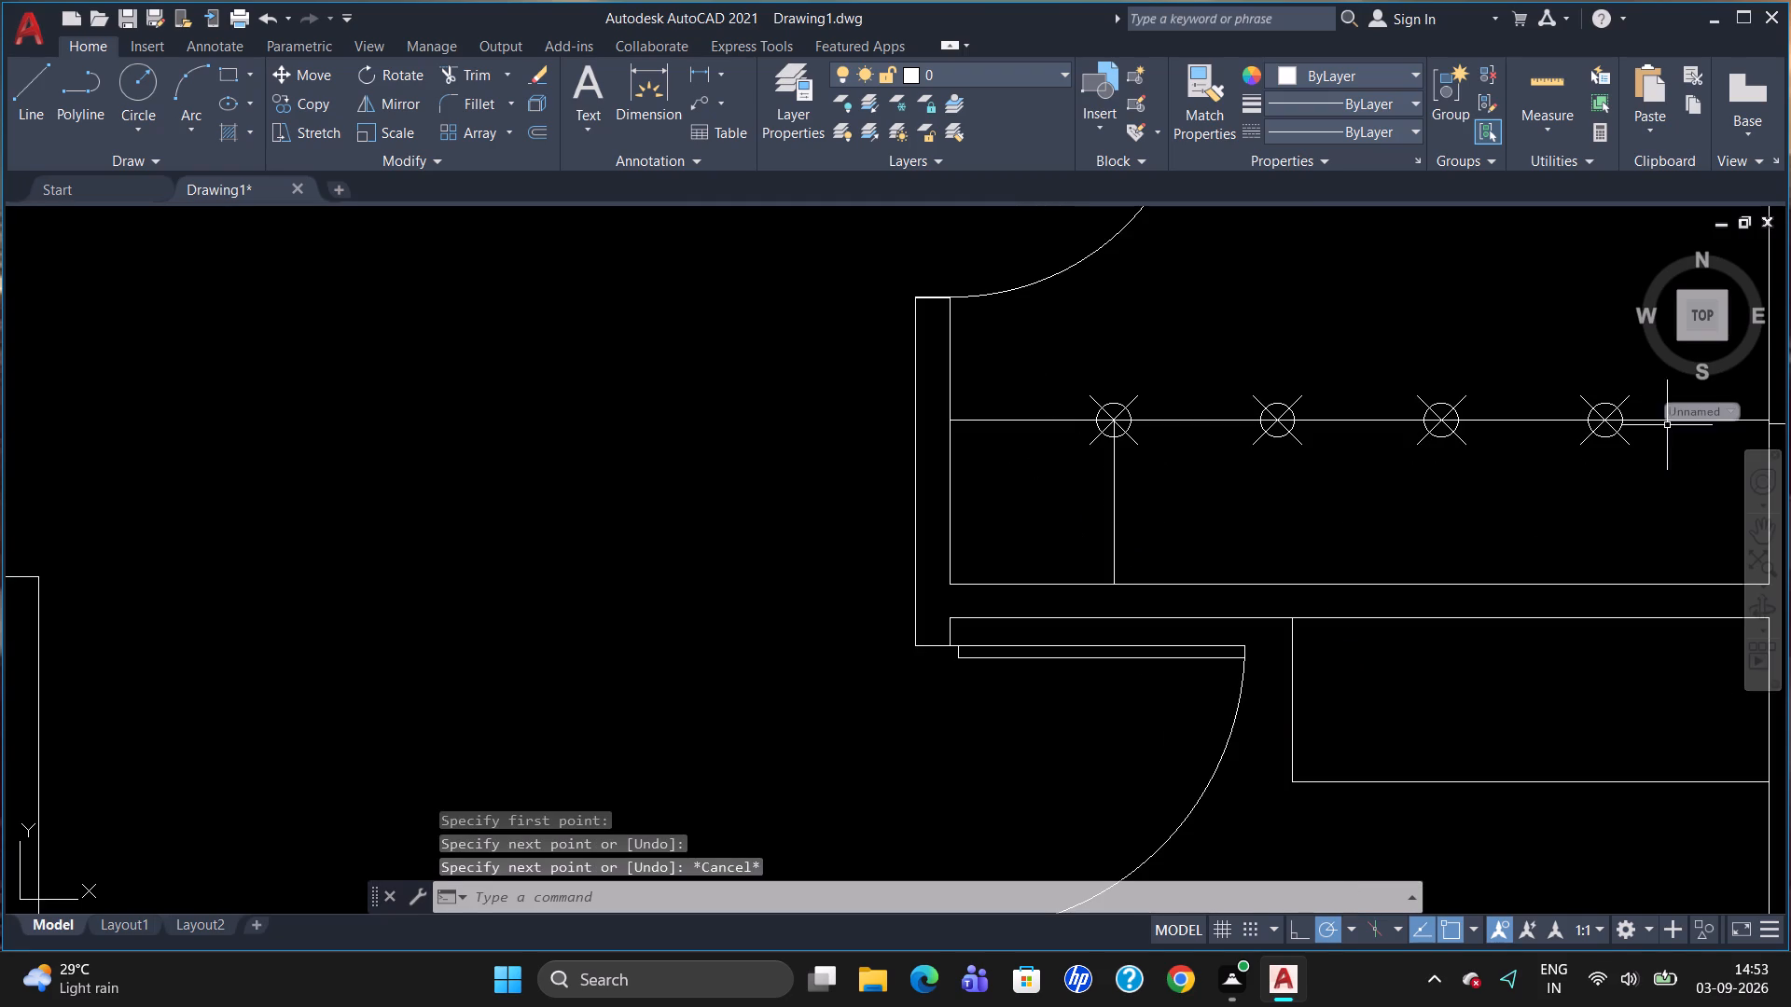
scroll(1501, 459, "down", 1)
type("CO")
key("Return")
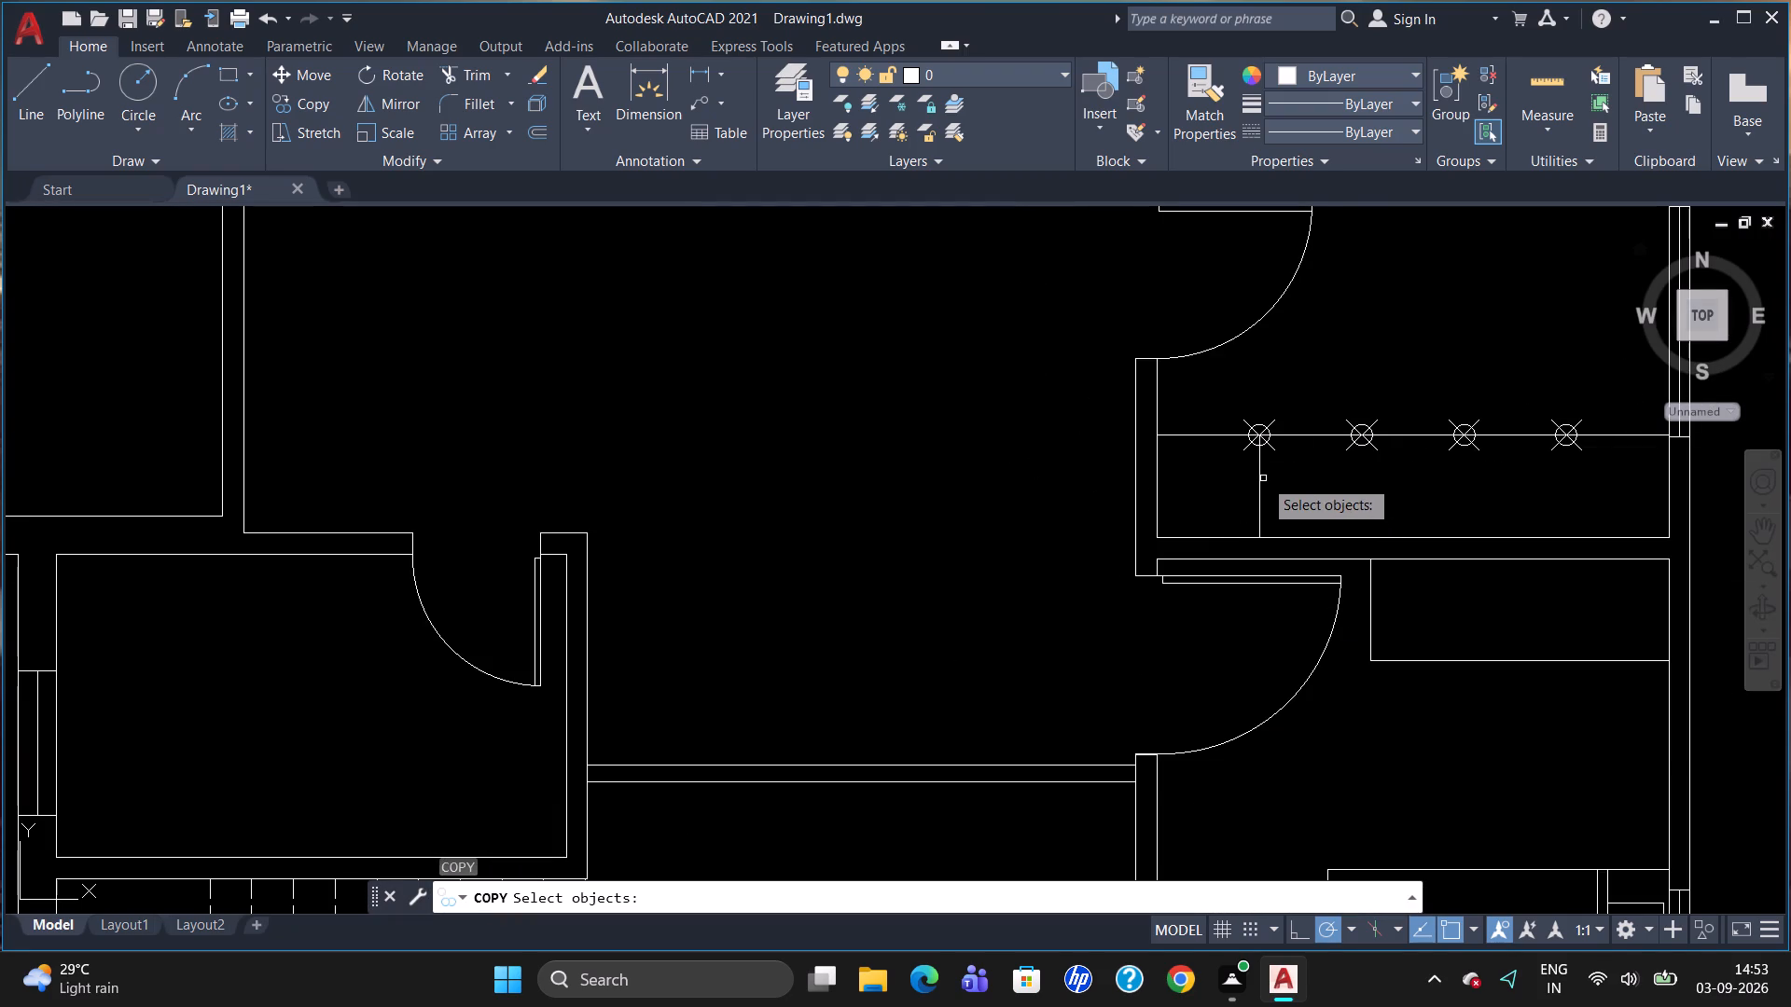
left_click(1261, 468)
key("Return")
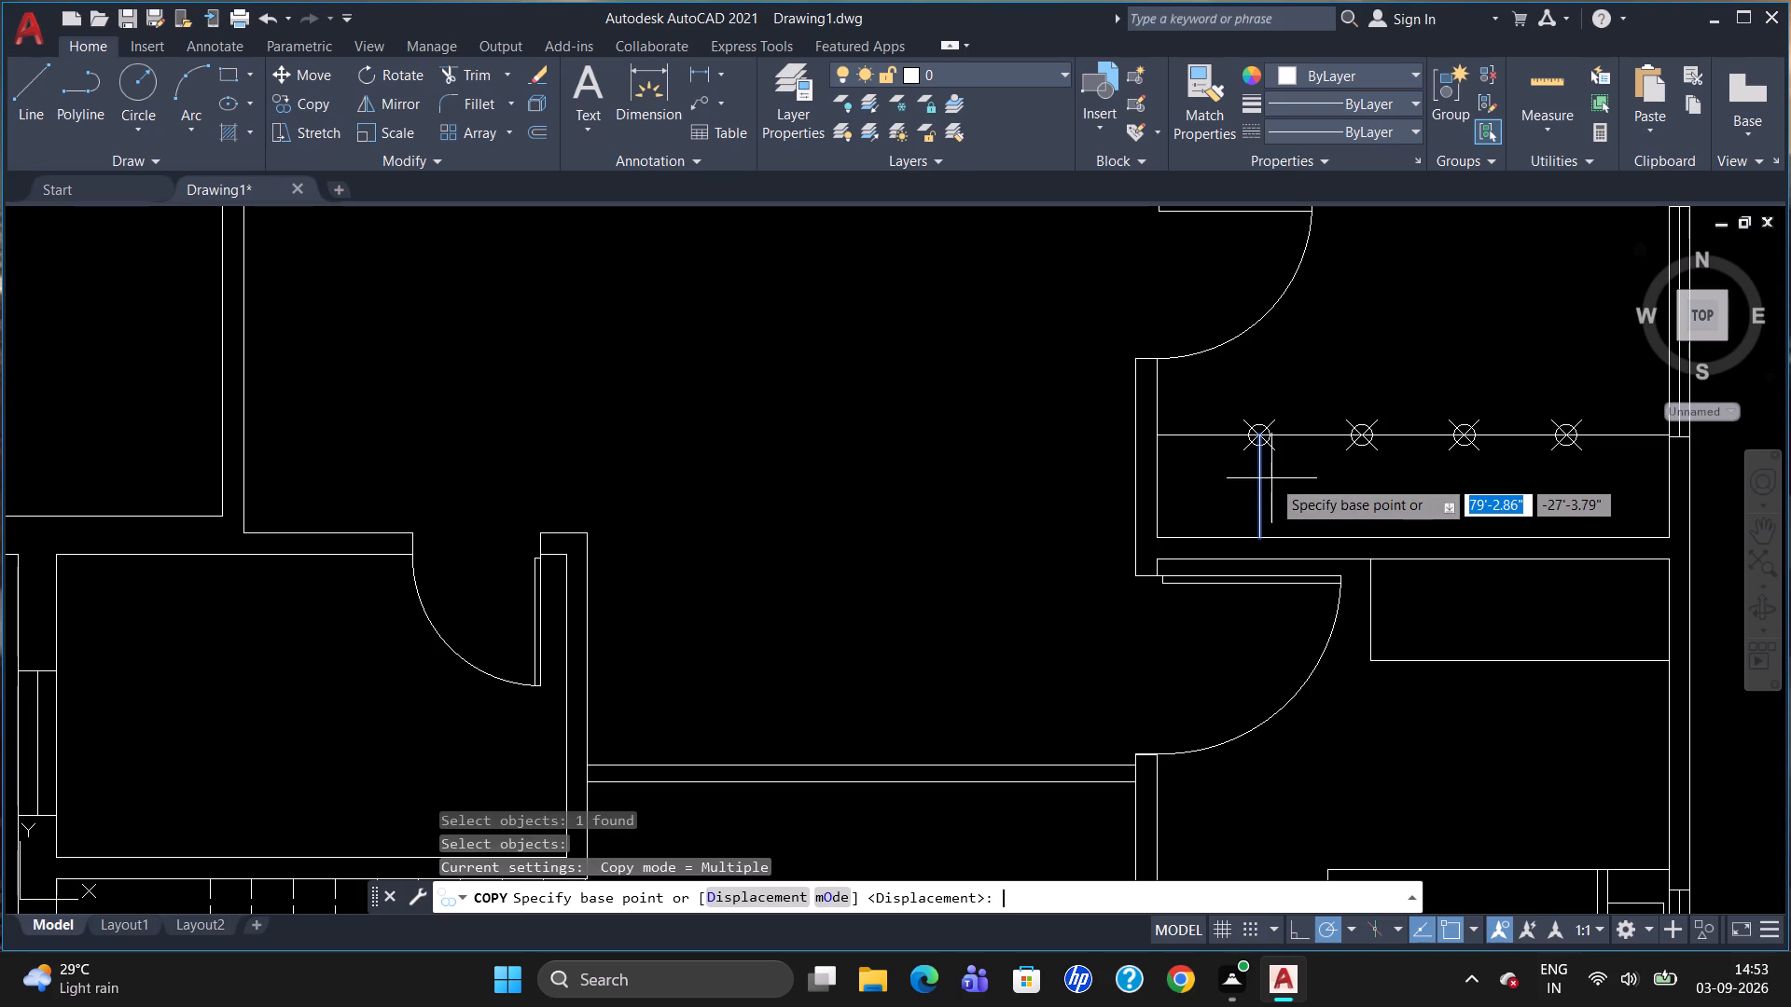
left_click(1251, 434)
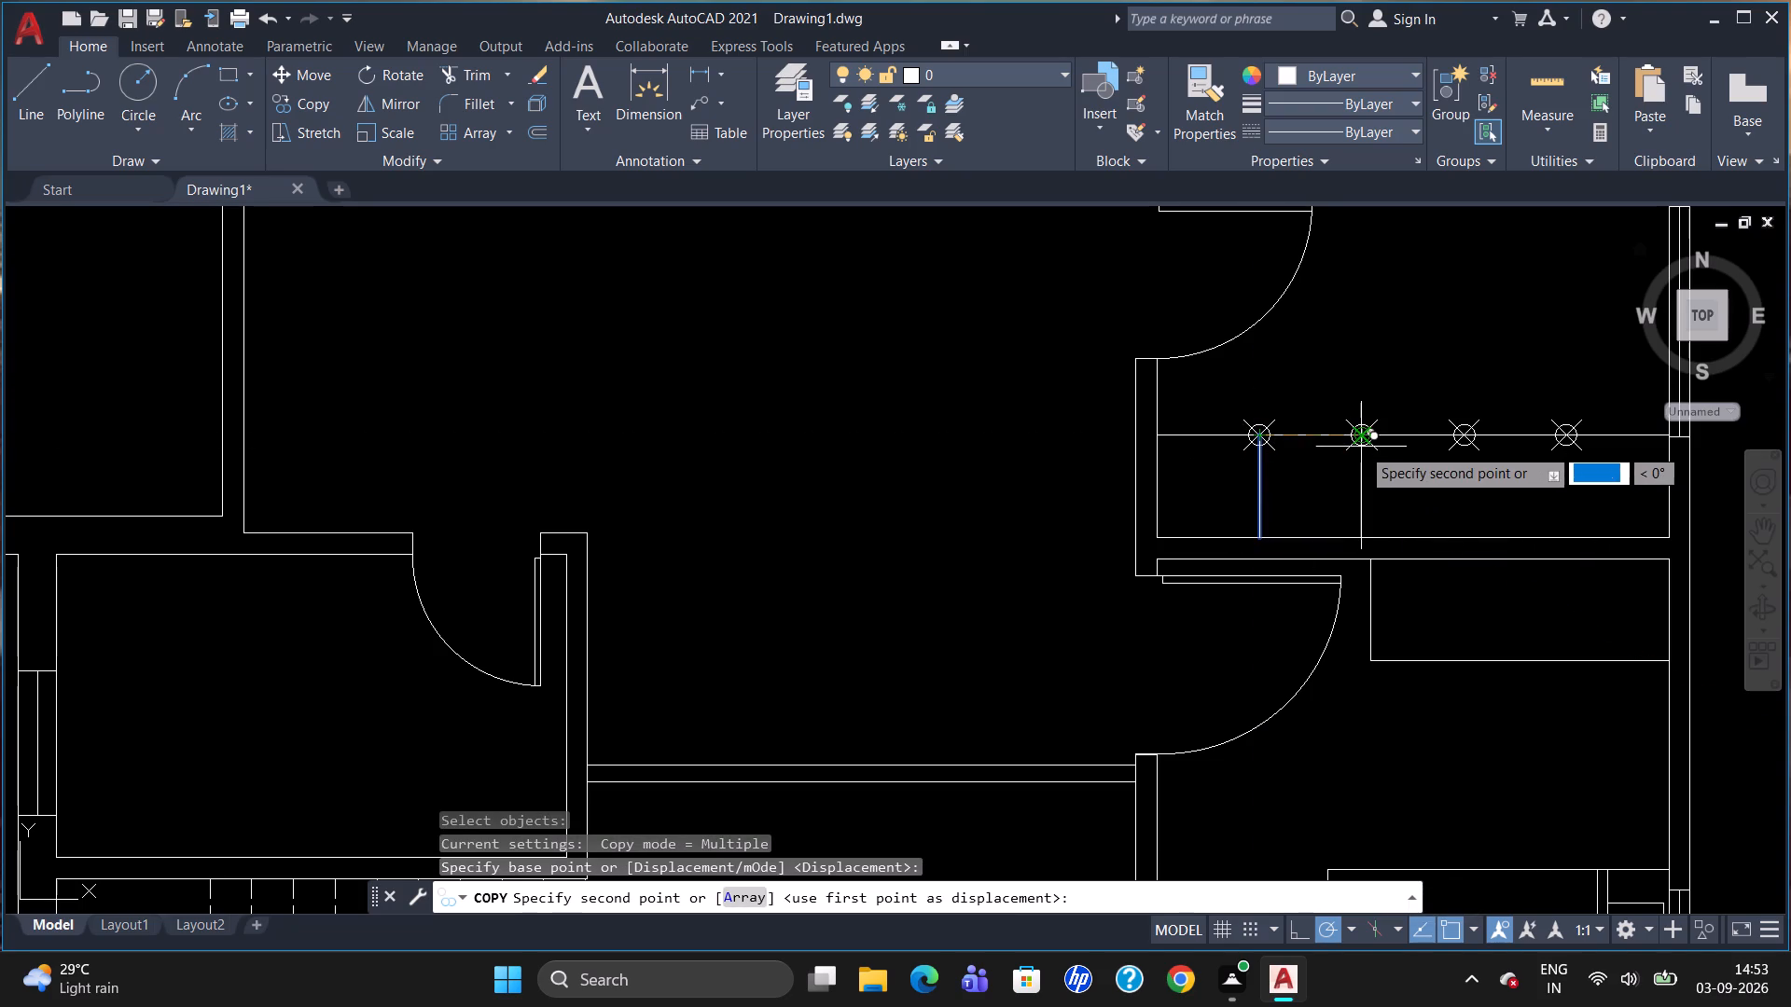
scroll(1352, 442, "up", 2)
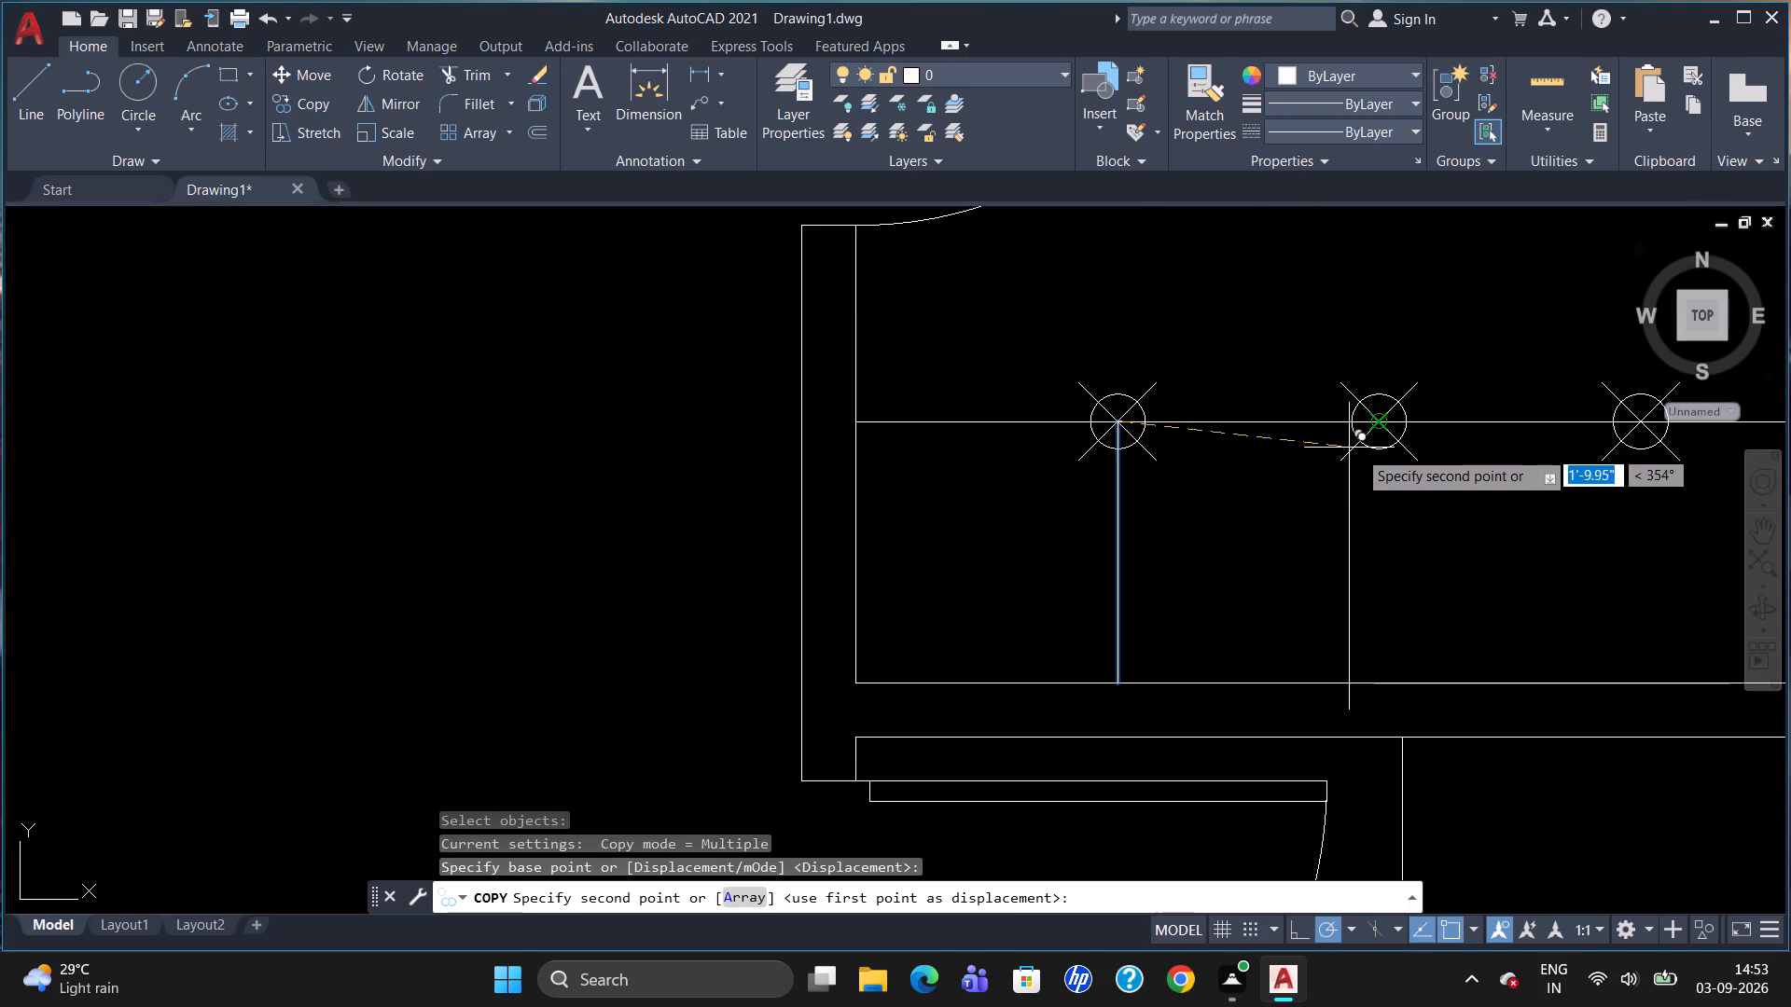
left_click(1380, 429)
scroll(1313, 429, "down", 2)
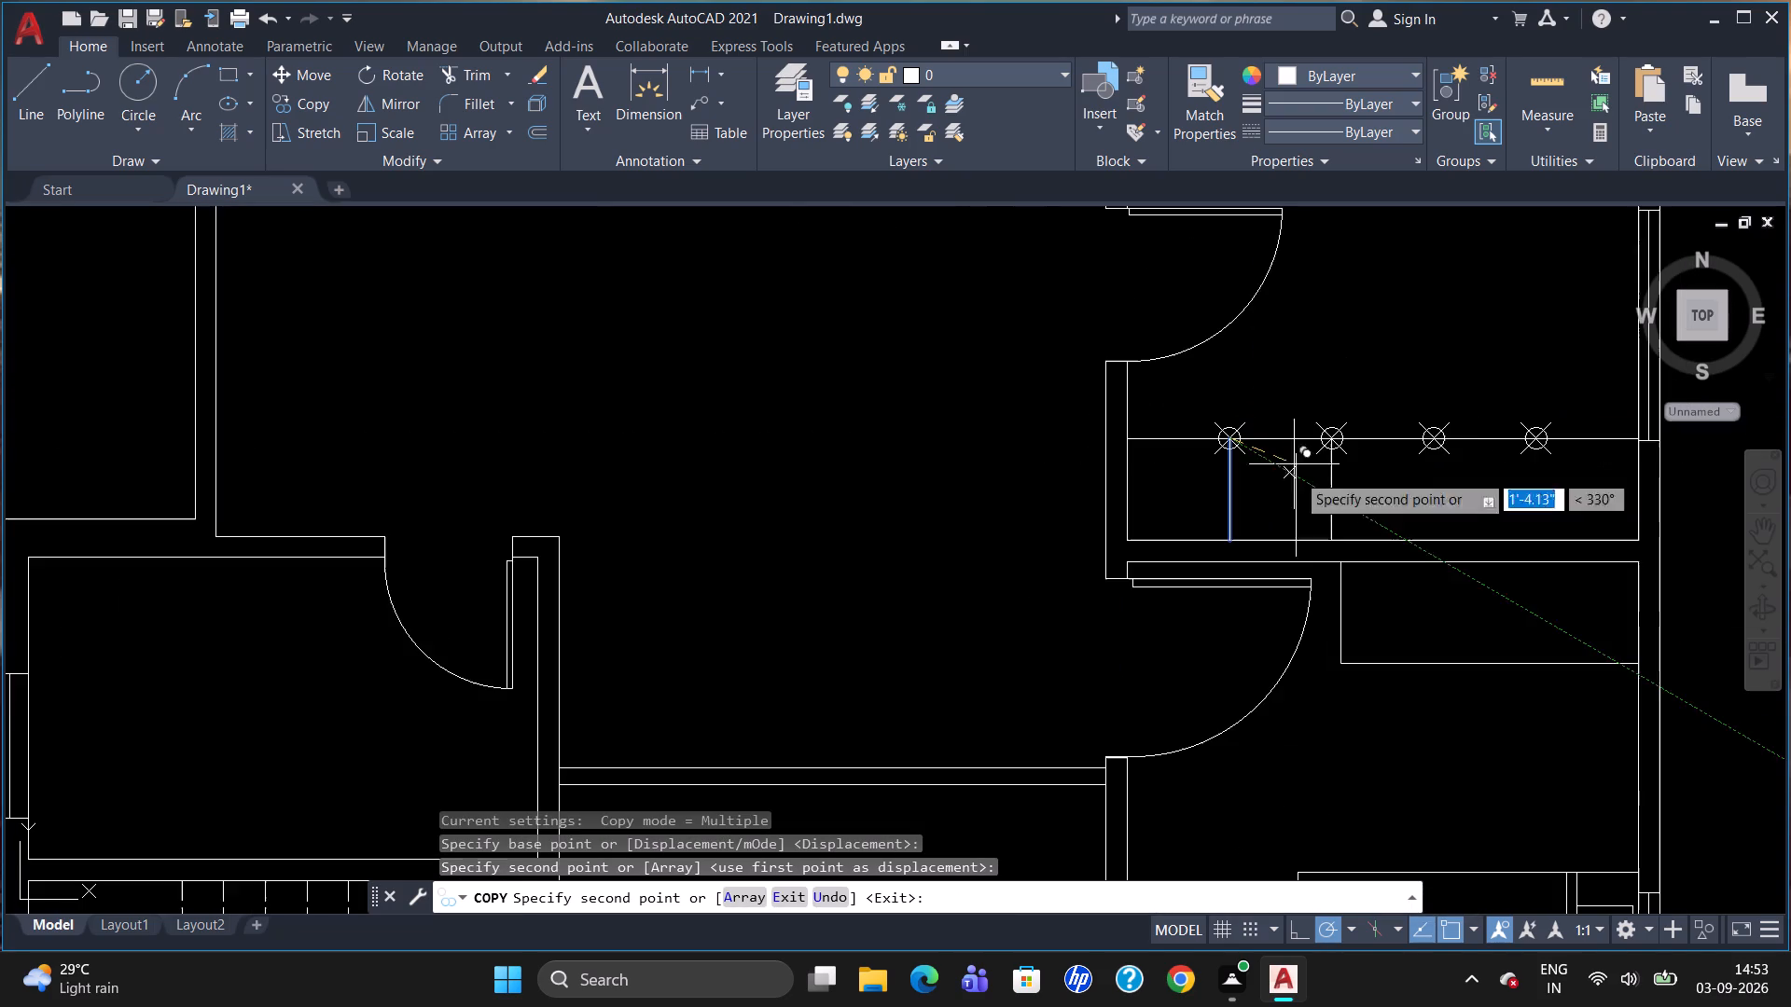
scroll(1428, 462, "up", 2)
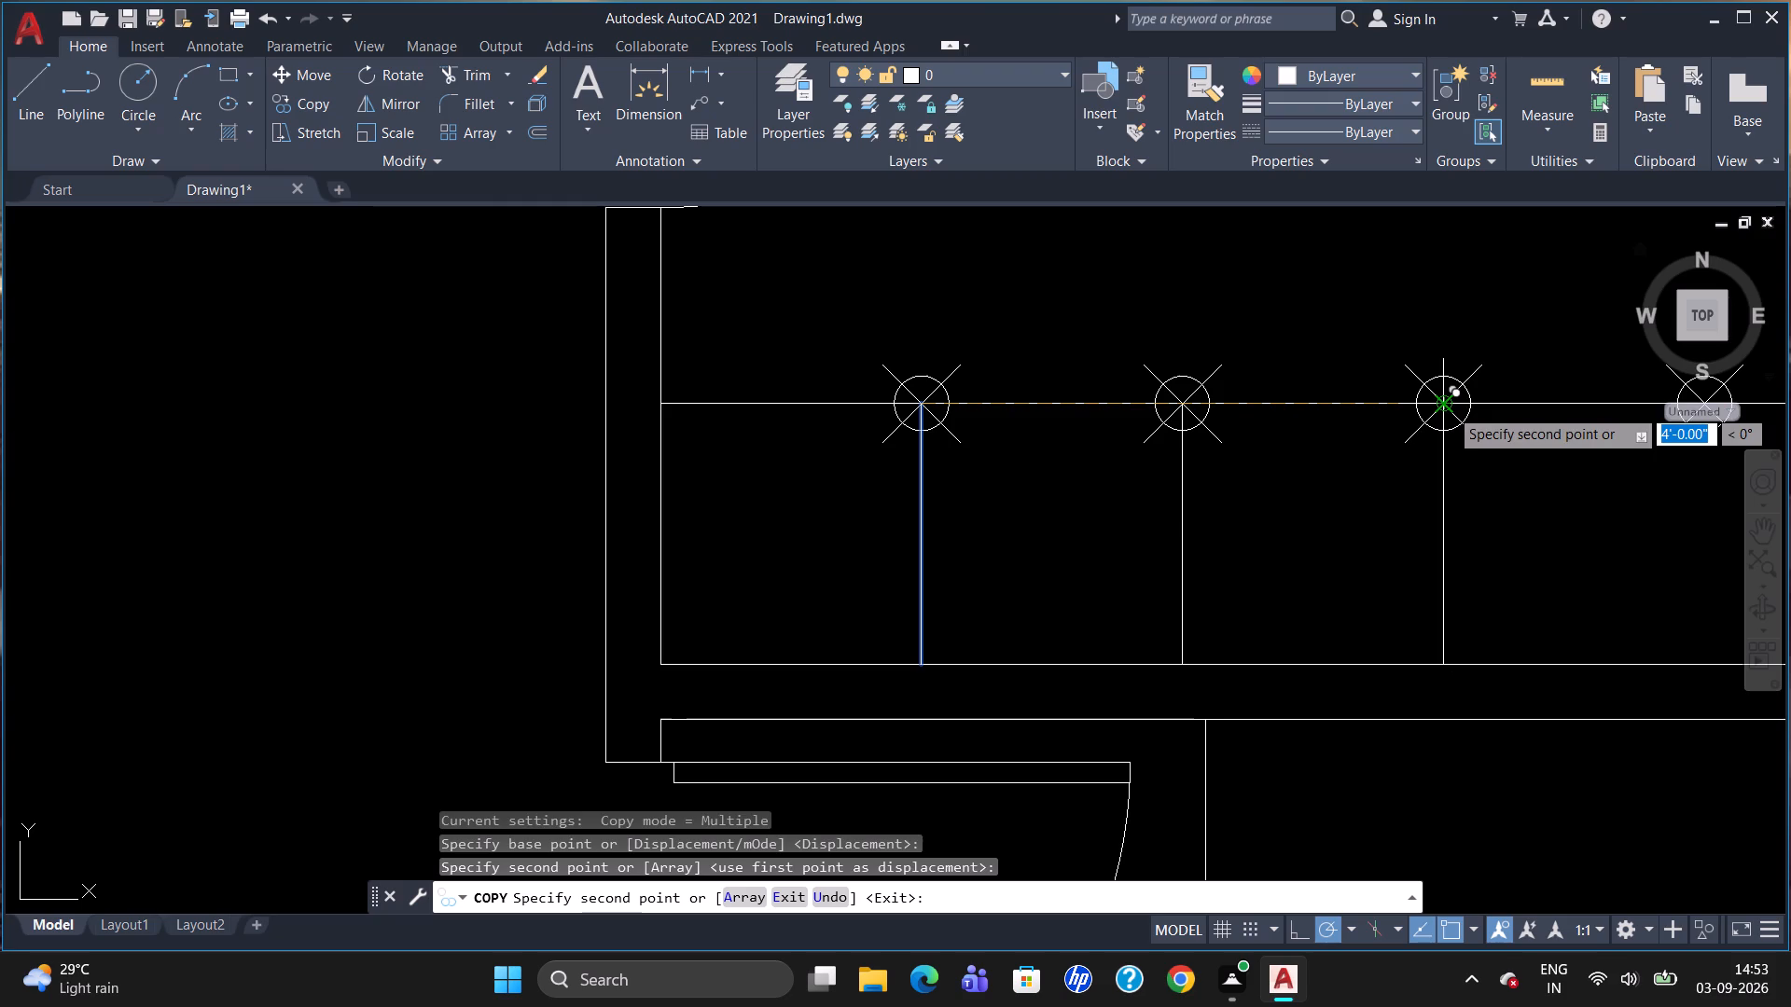
left_click(1449, 407)
scroll(1381, 457, "down", 2)
scroll(1489, 435, "up", 2)
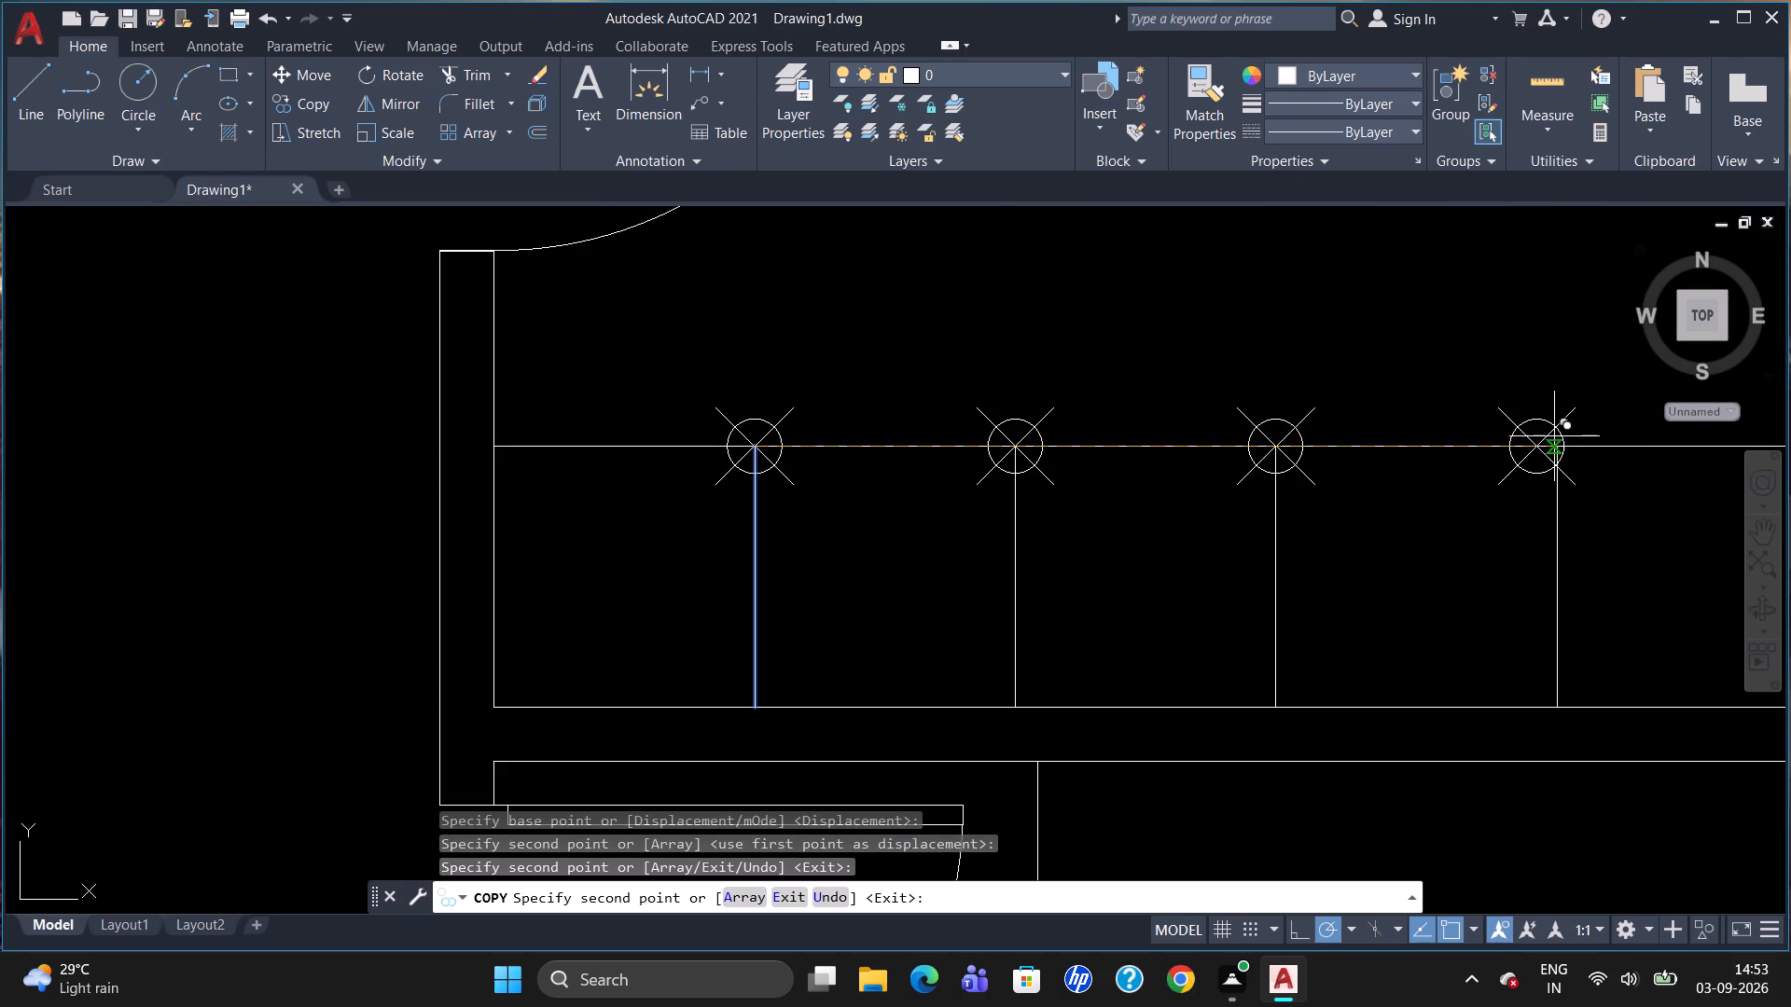
left_click(1535, 436)
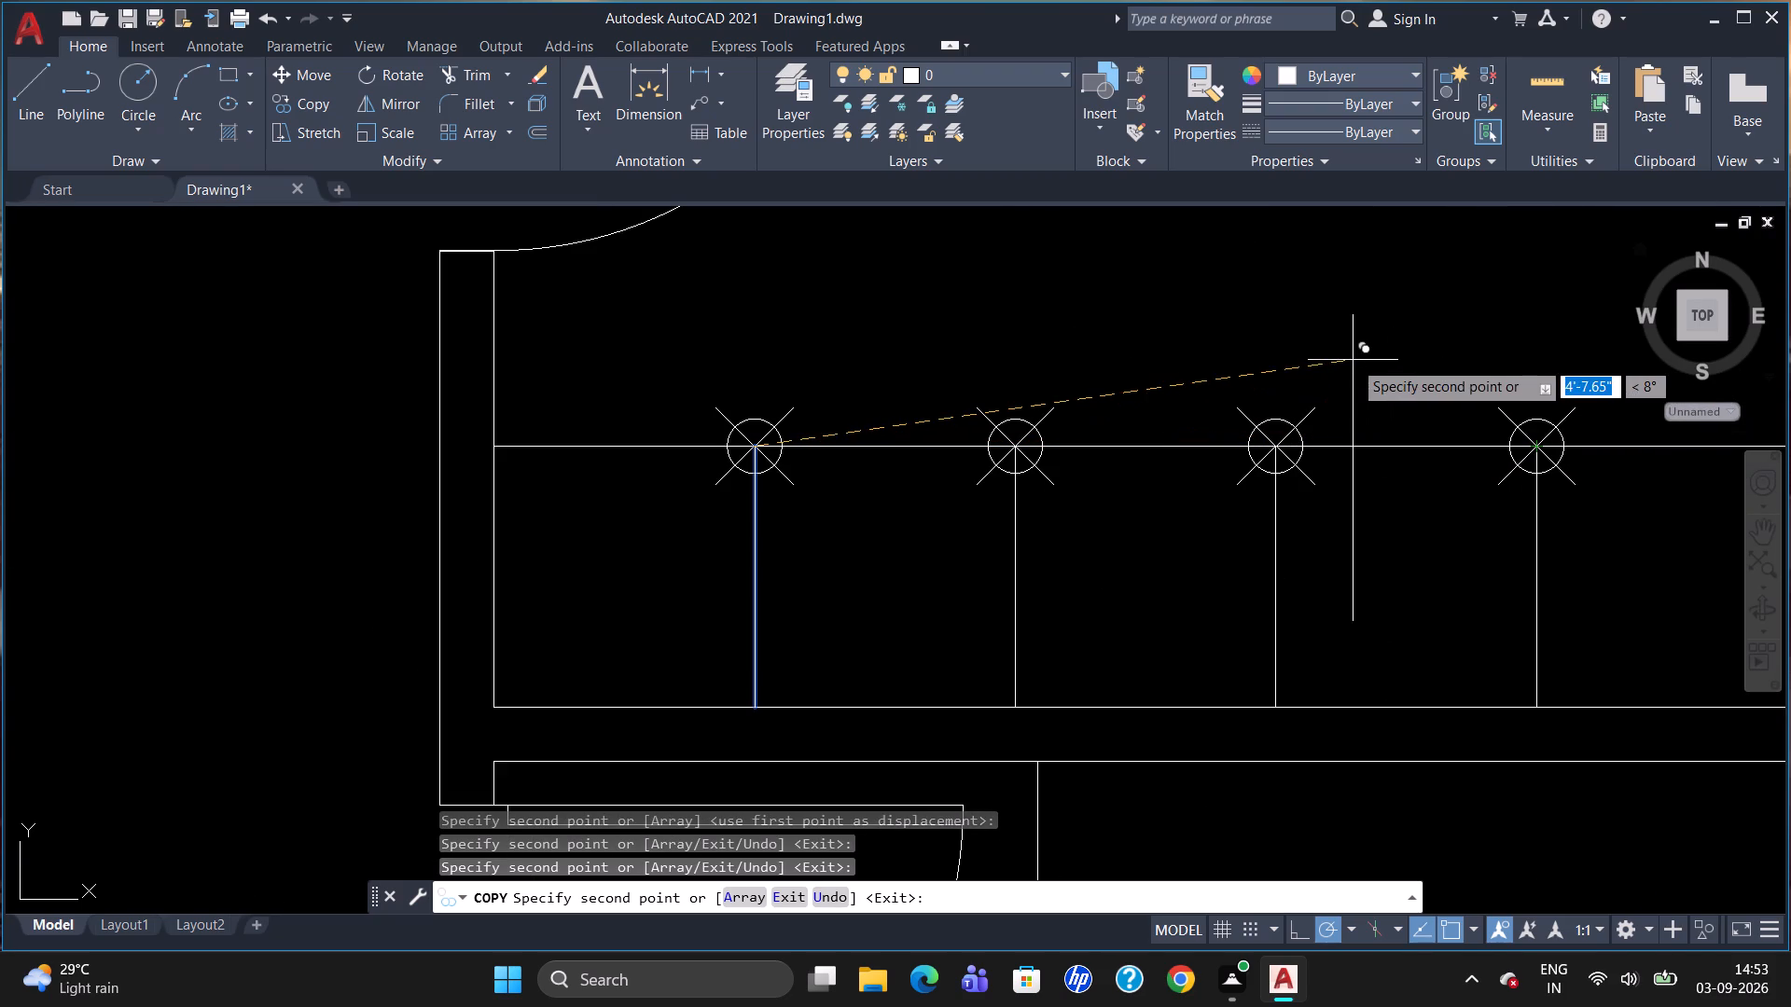
key("Escape")
Delete the four division point markers along the lower small room's built-in line.
scroll(1200, 308, "down", 1)
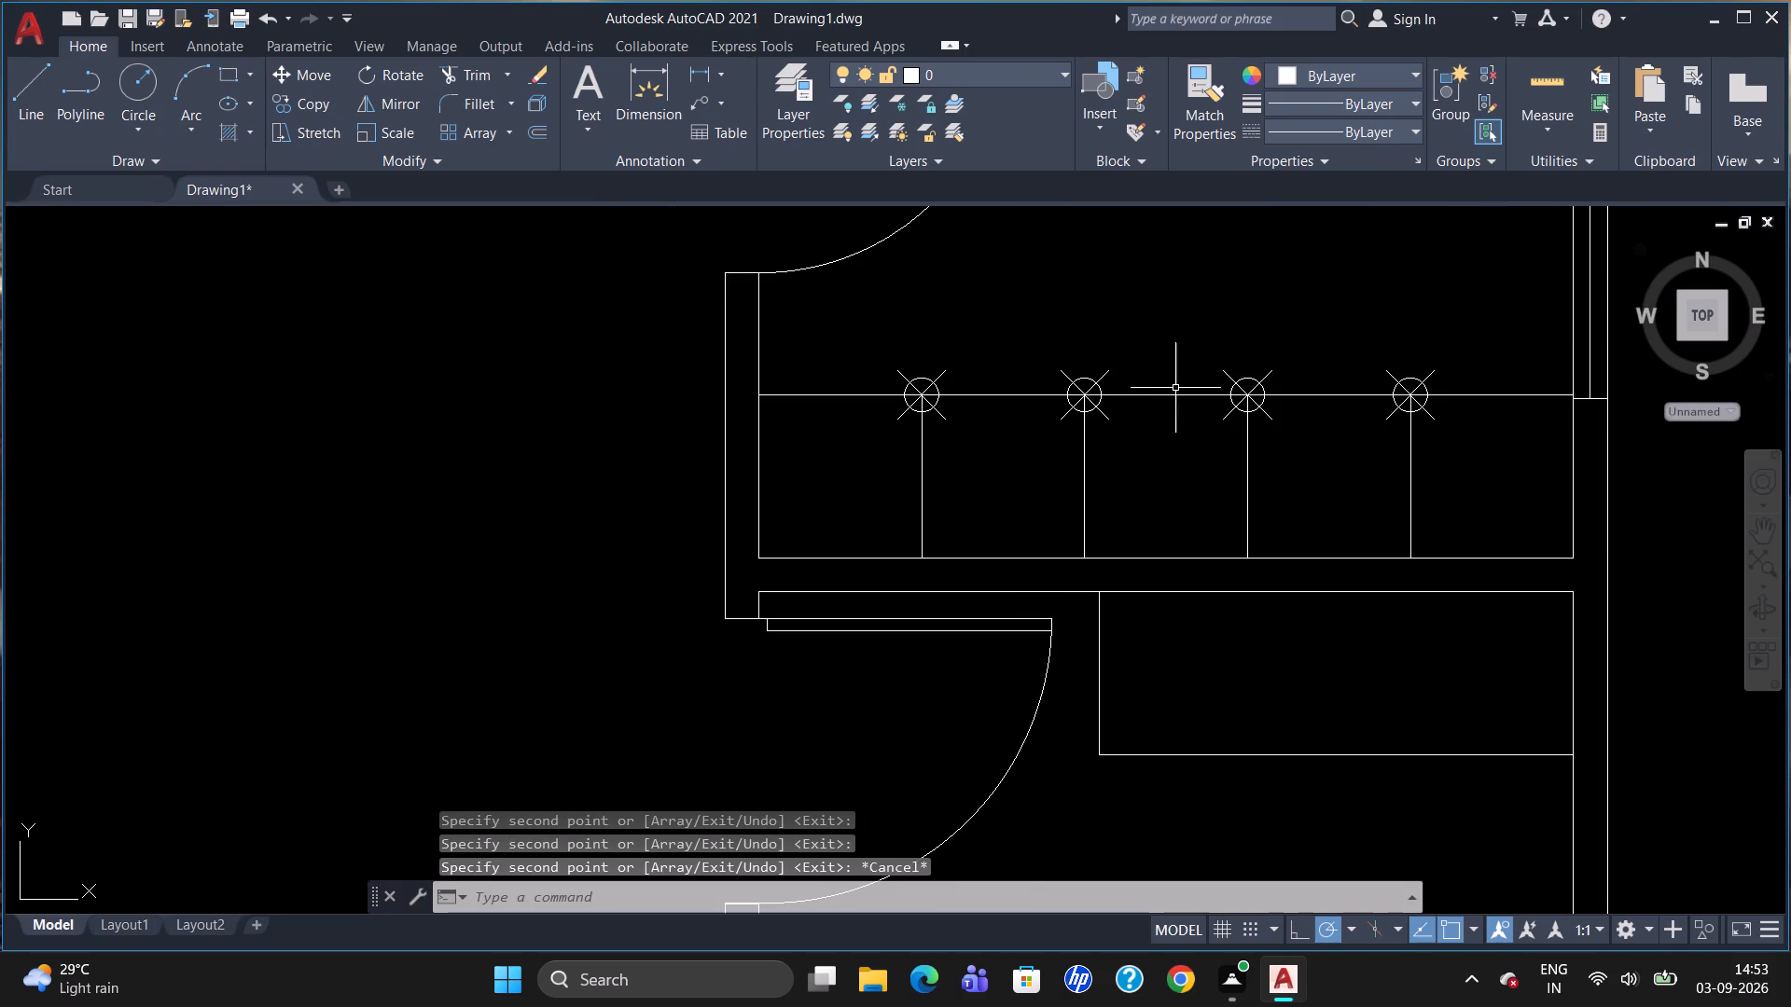
left_click(1429, 379)
left_click(1264, 374)
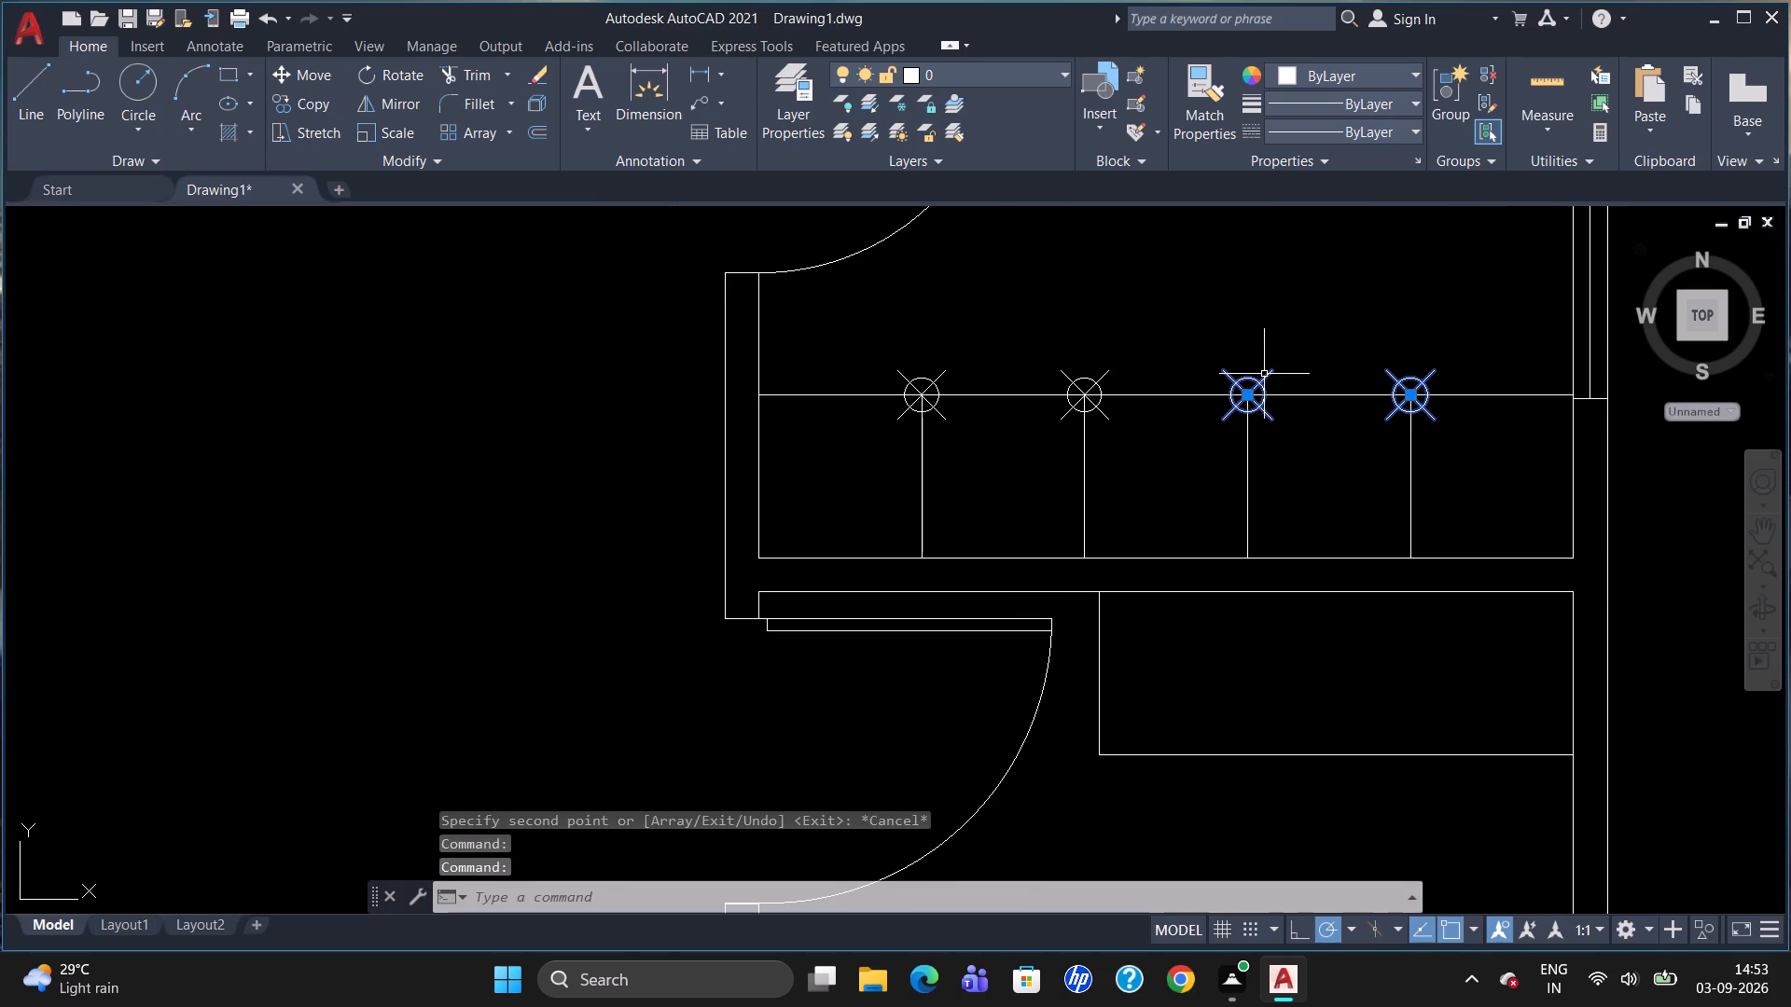
left_click(1087, 382)
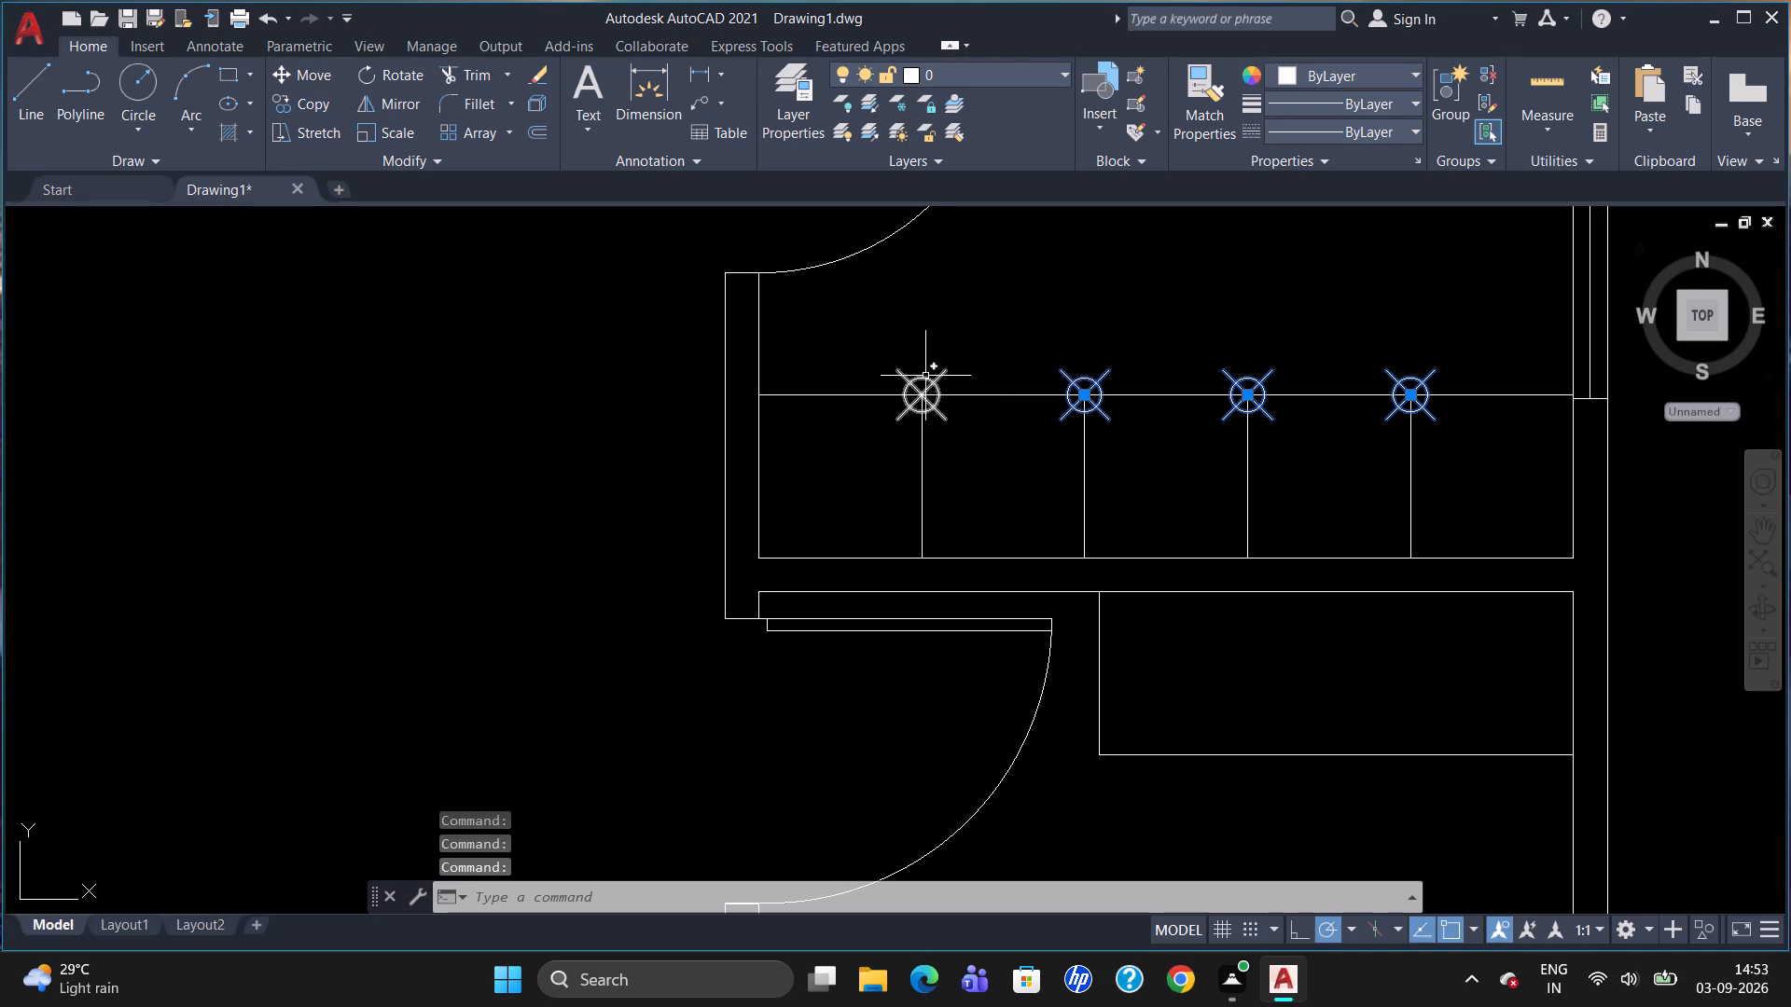
left_click(925, 376)
key("Delete")
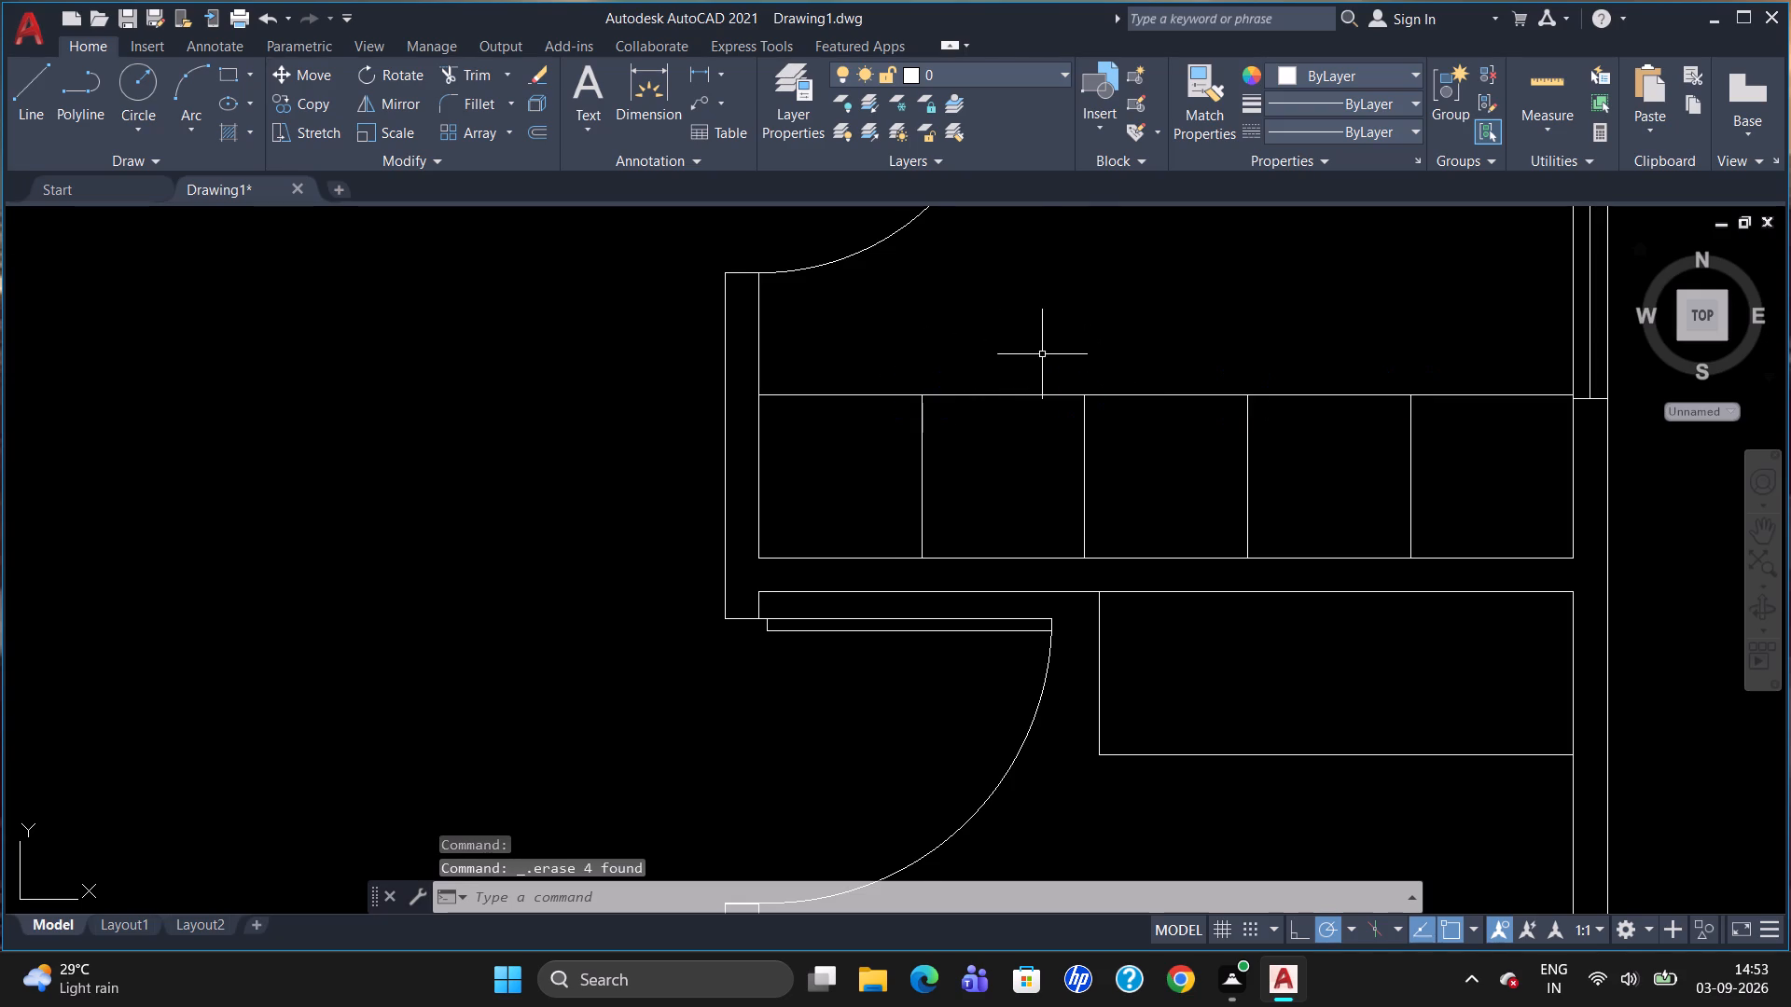
Copy the sink outside the plan onto the second compartment from the left in the upper small room's built-in.
scroll(1030, 397, "down", 2)
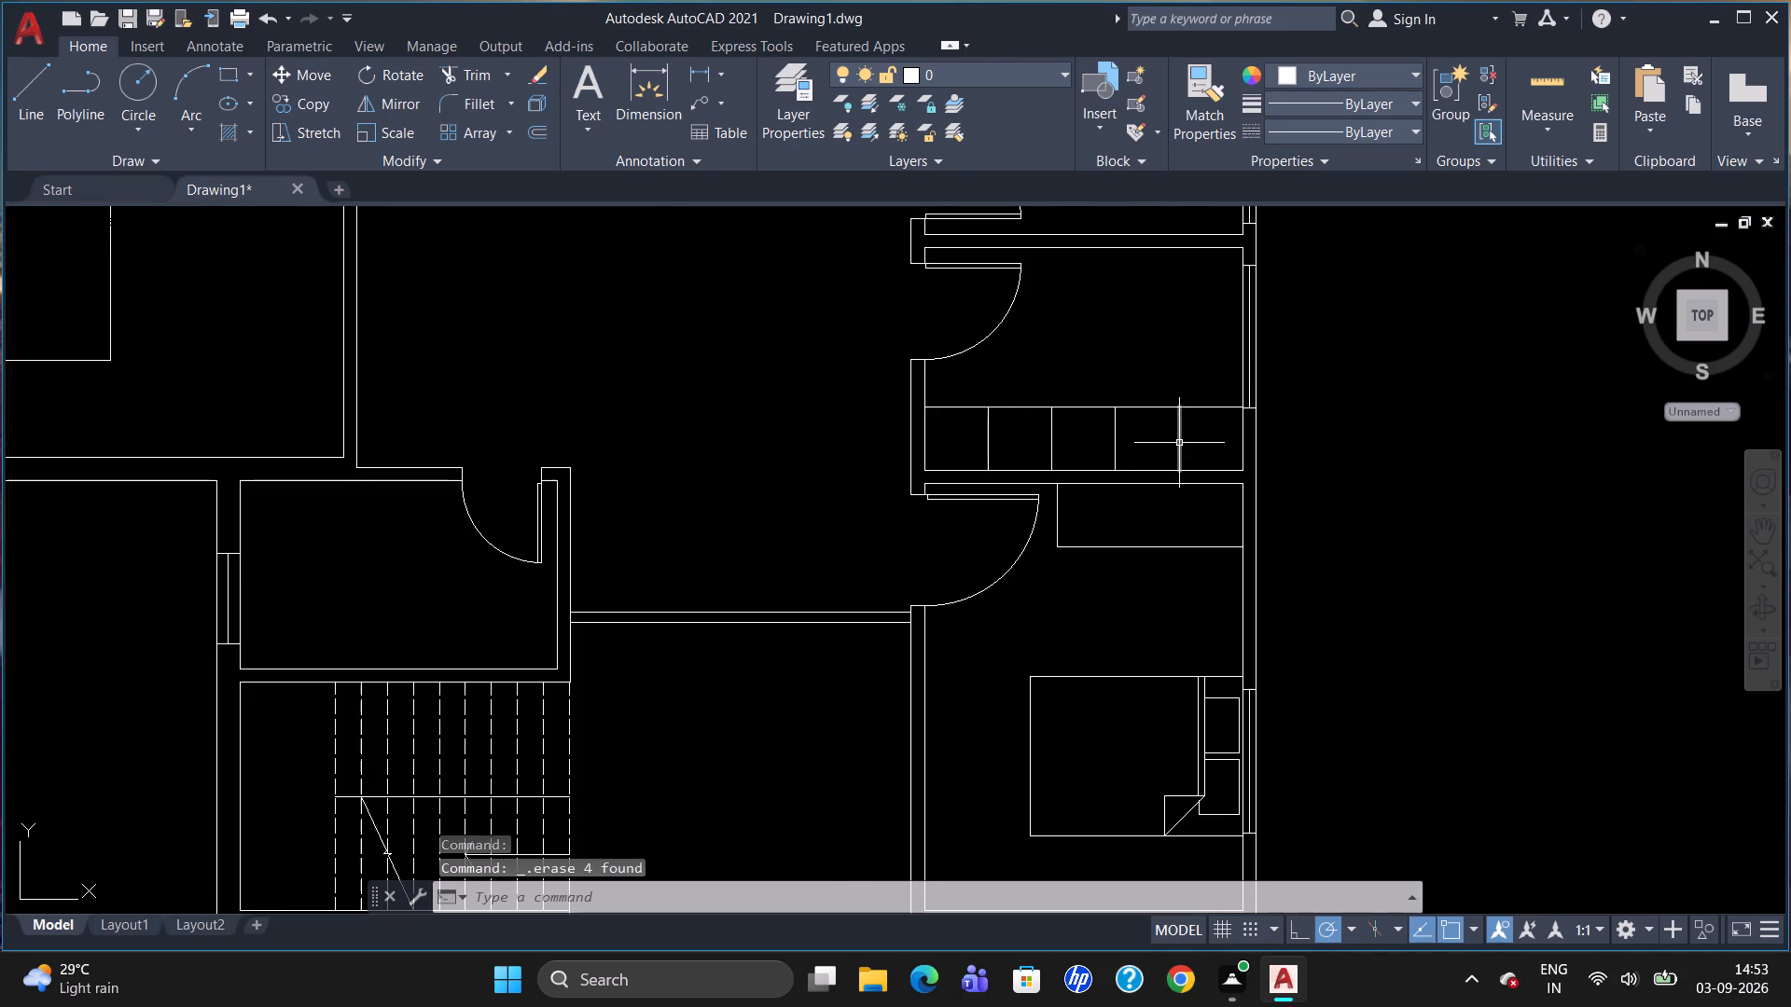
scroll(1176, 475, "down", 1)
scroll(922, 385, "up", 1)
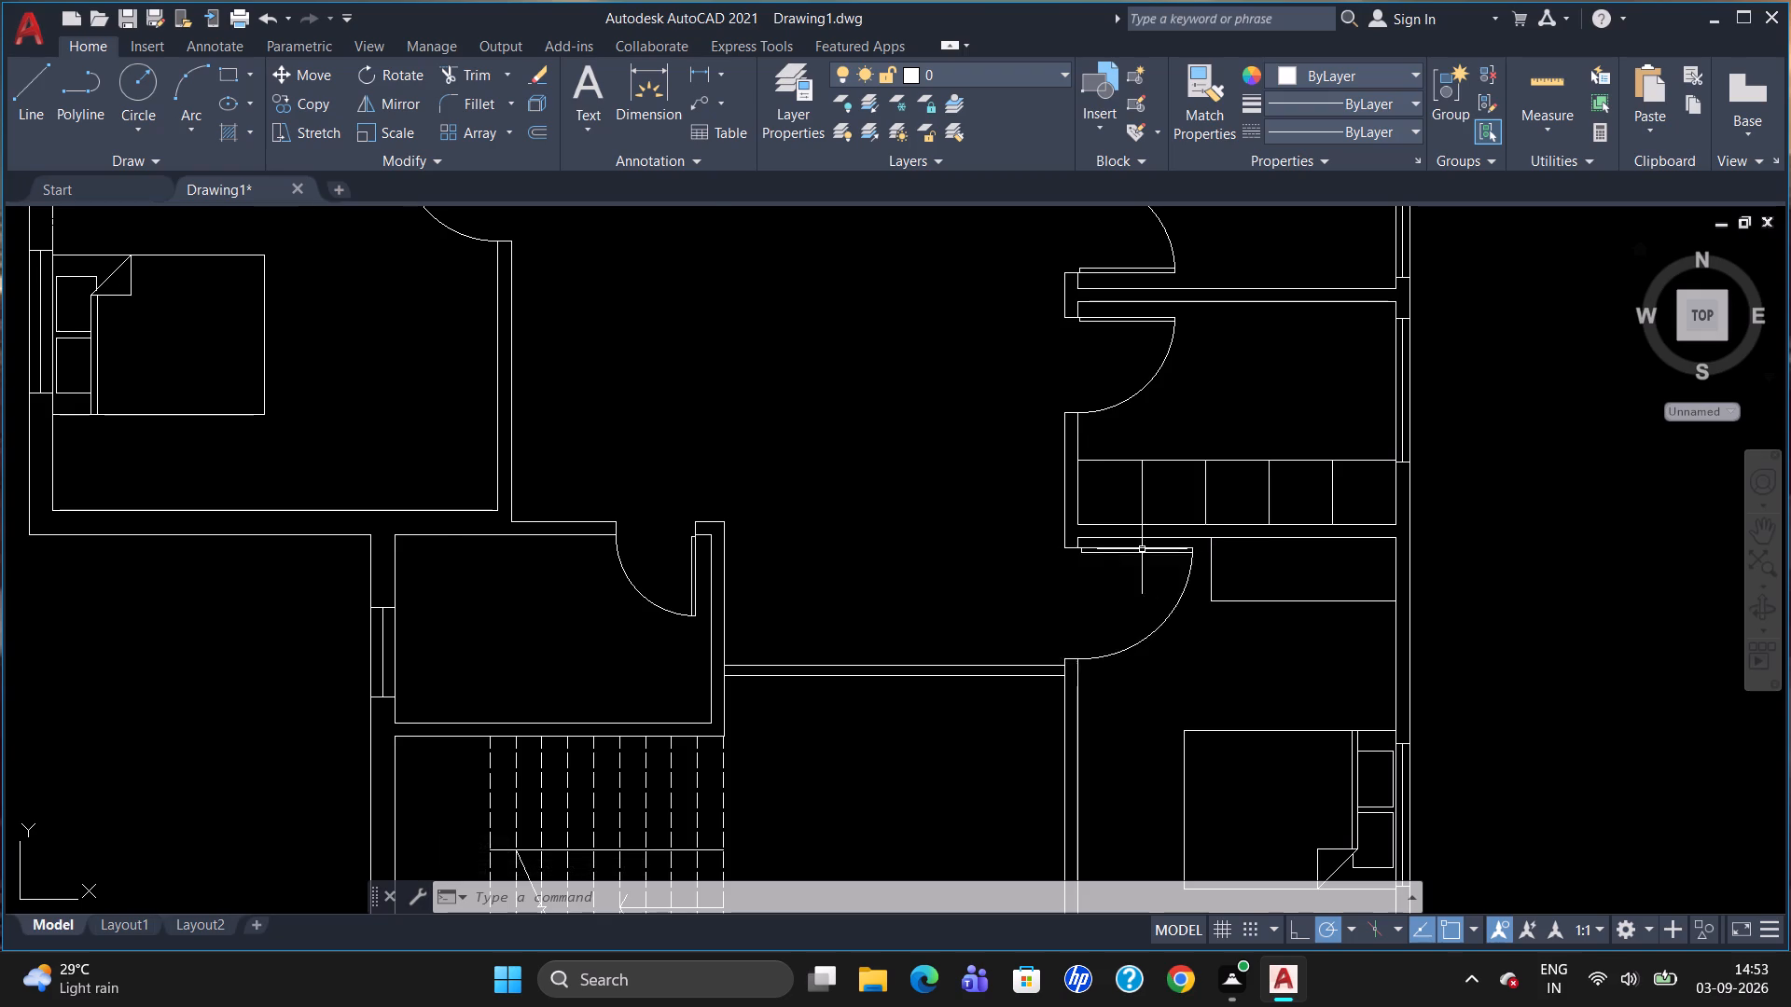
scroll(1150, 561, "down", 2)
left_click(459, 330)
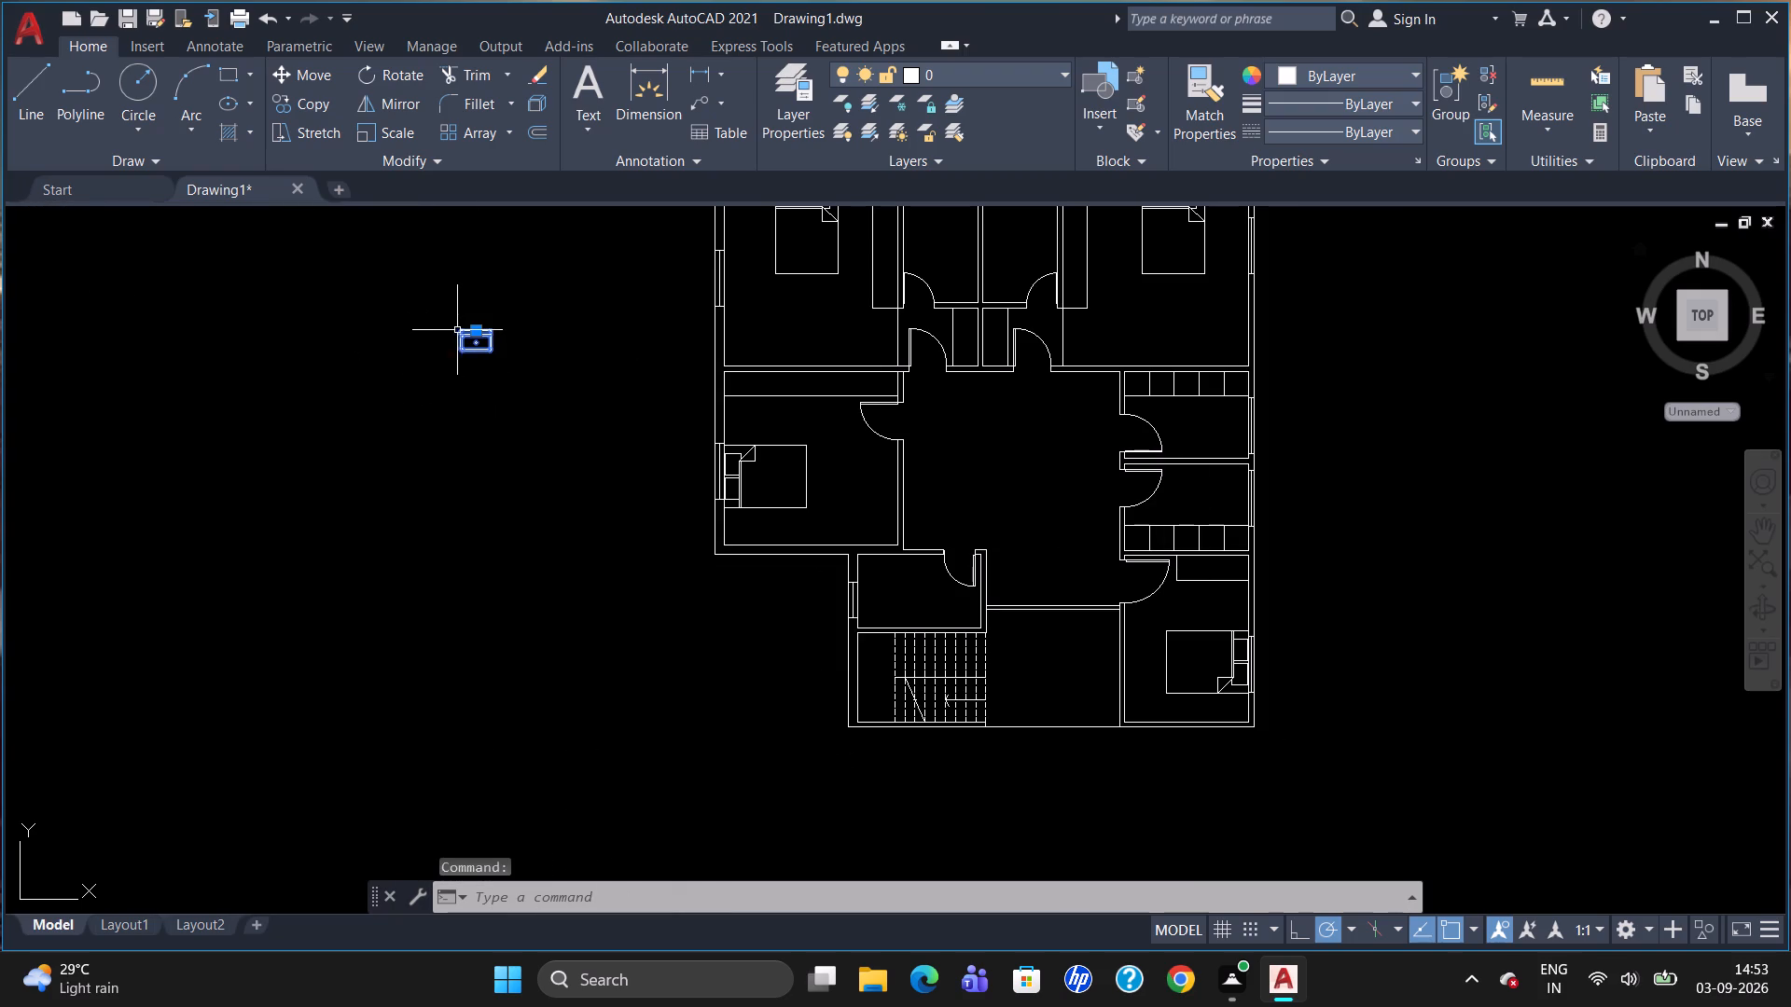
type("CO")
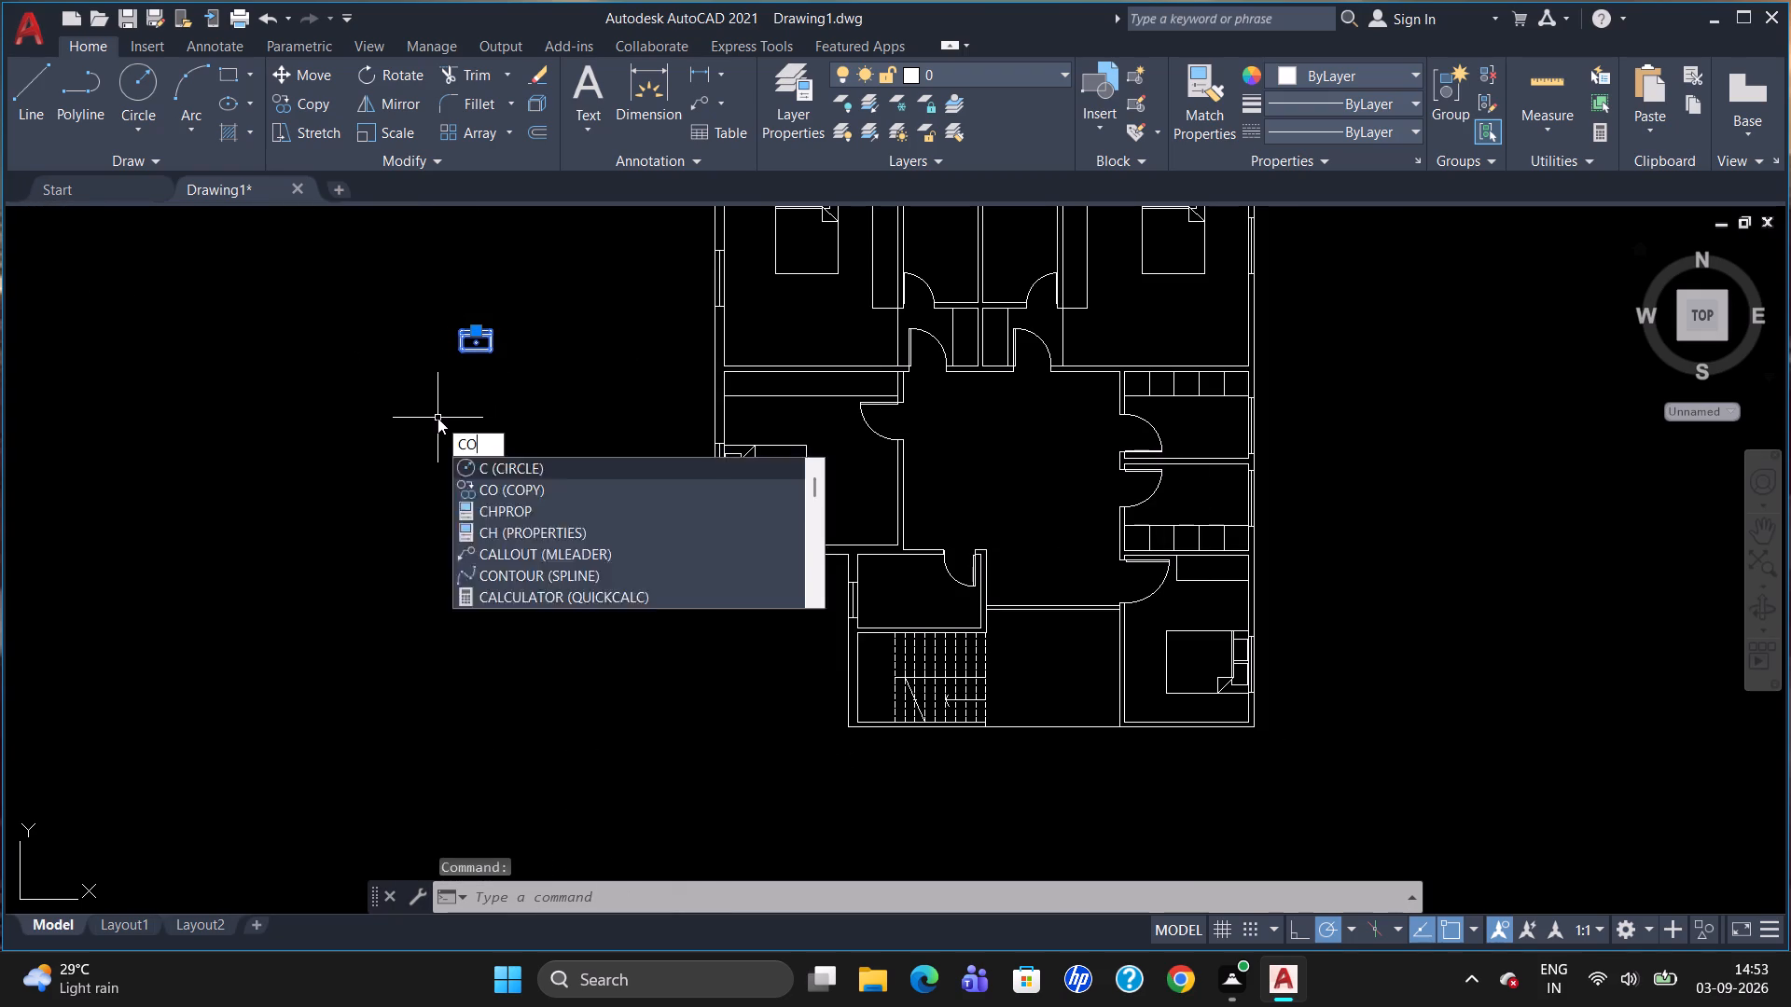
key("Return")
left_click(473, 334)
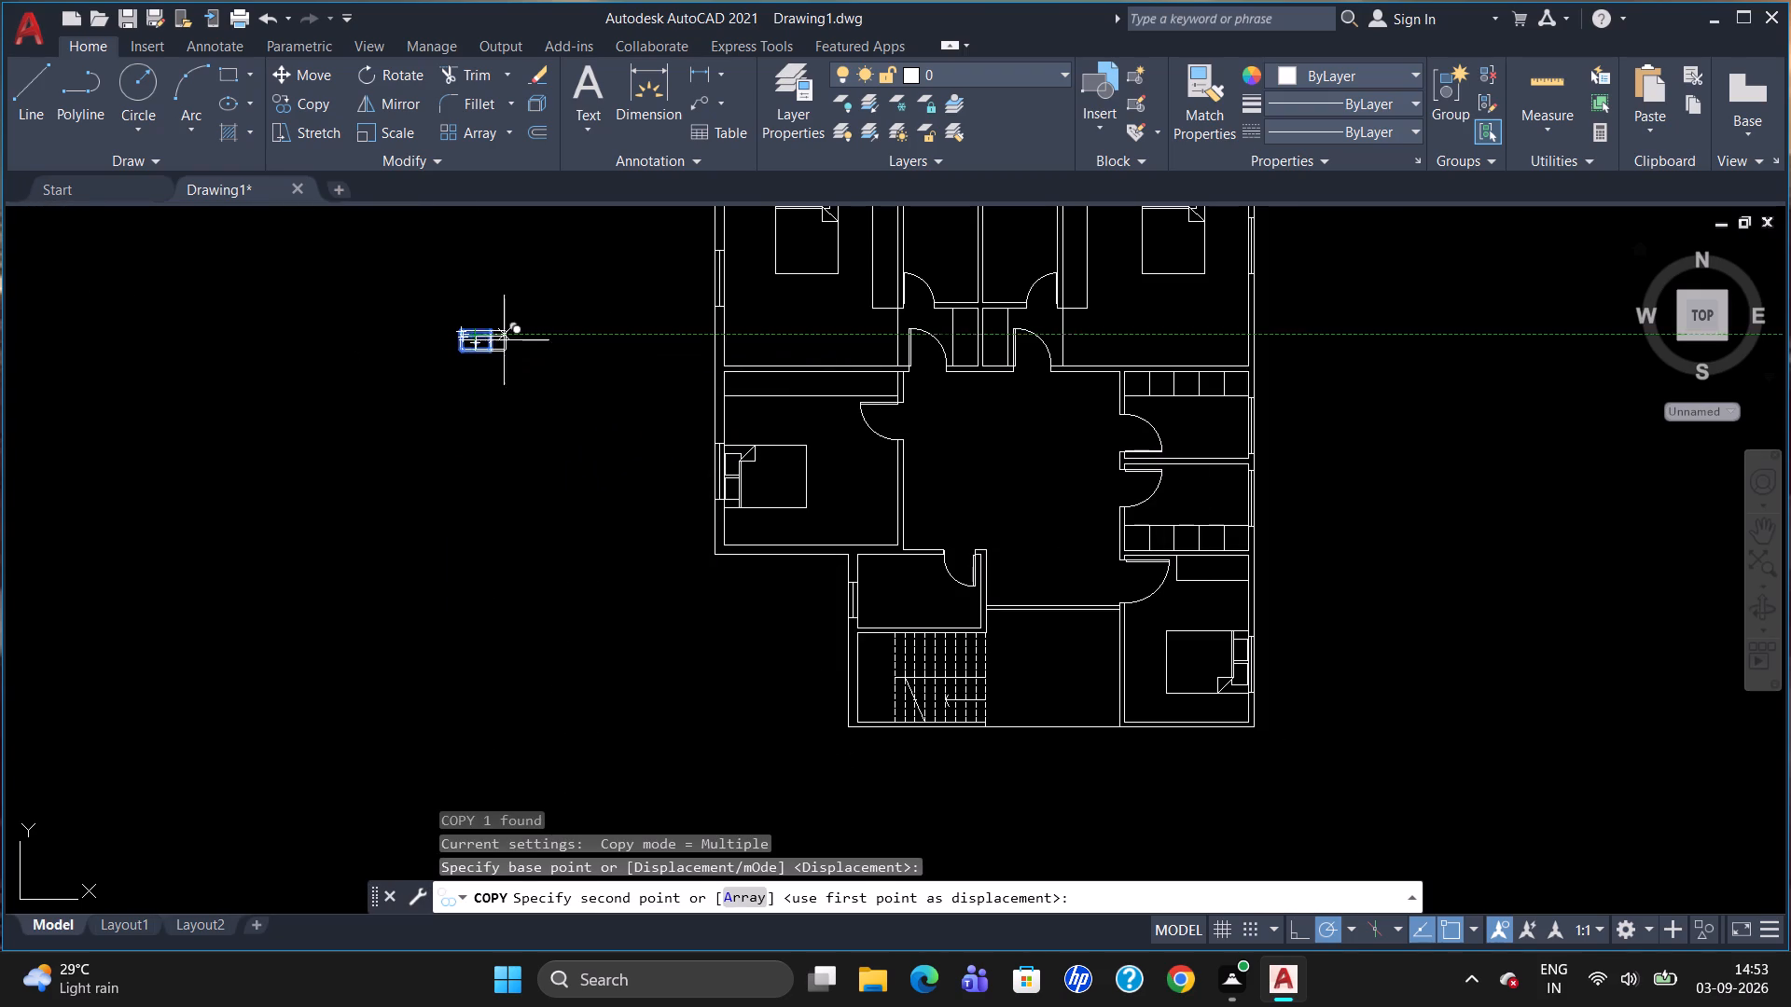
scroll(1145, 378, "up", 3)
left_click(1222, 381)
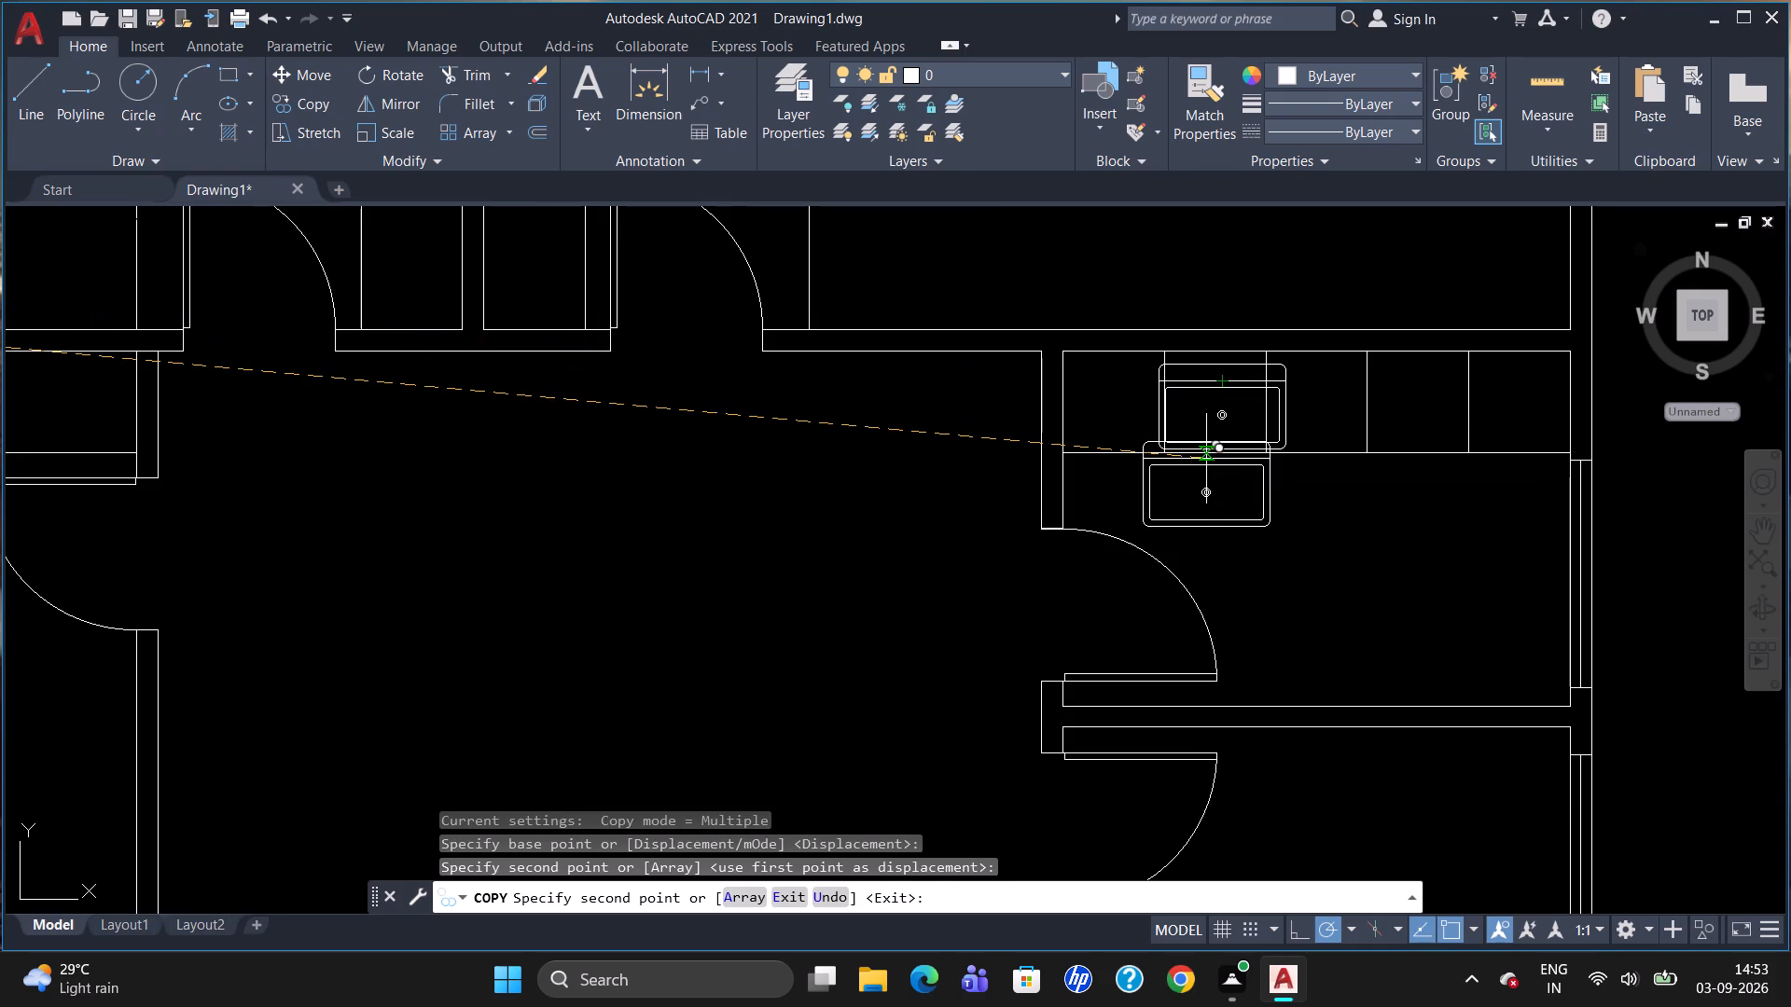
key("Escape")
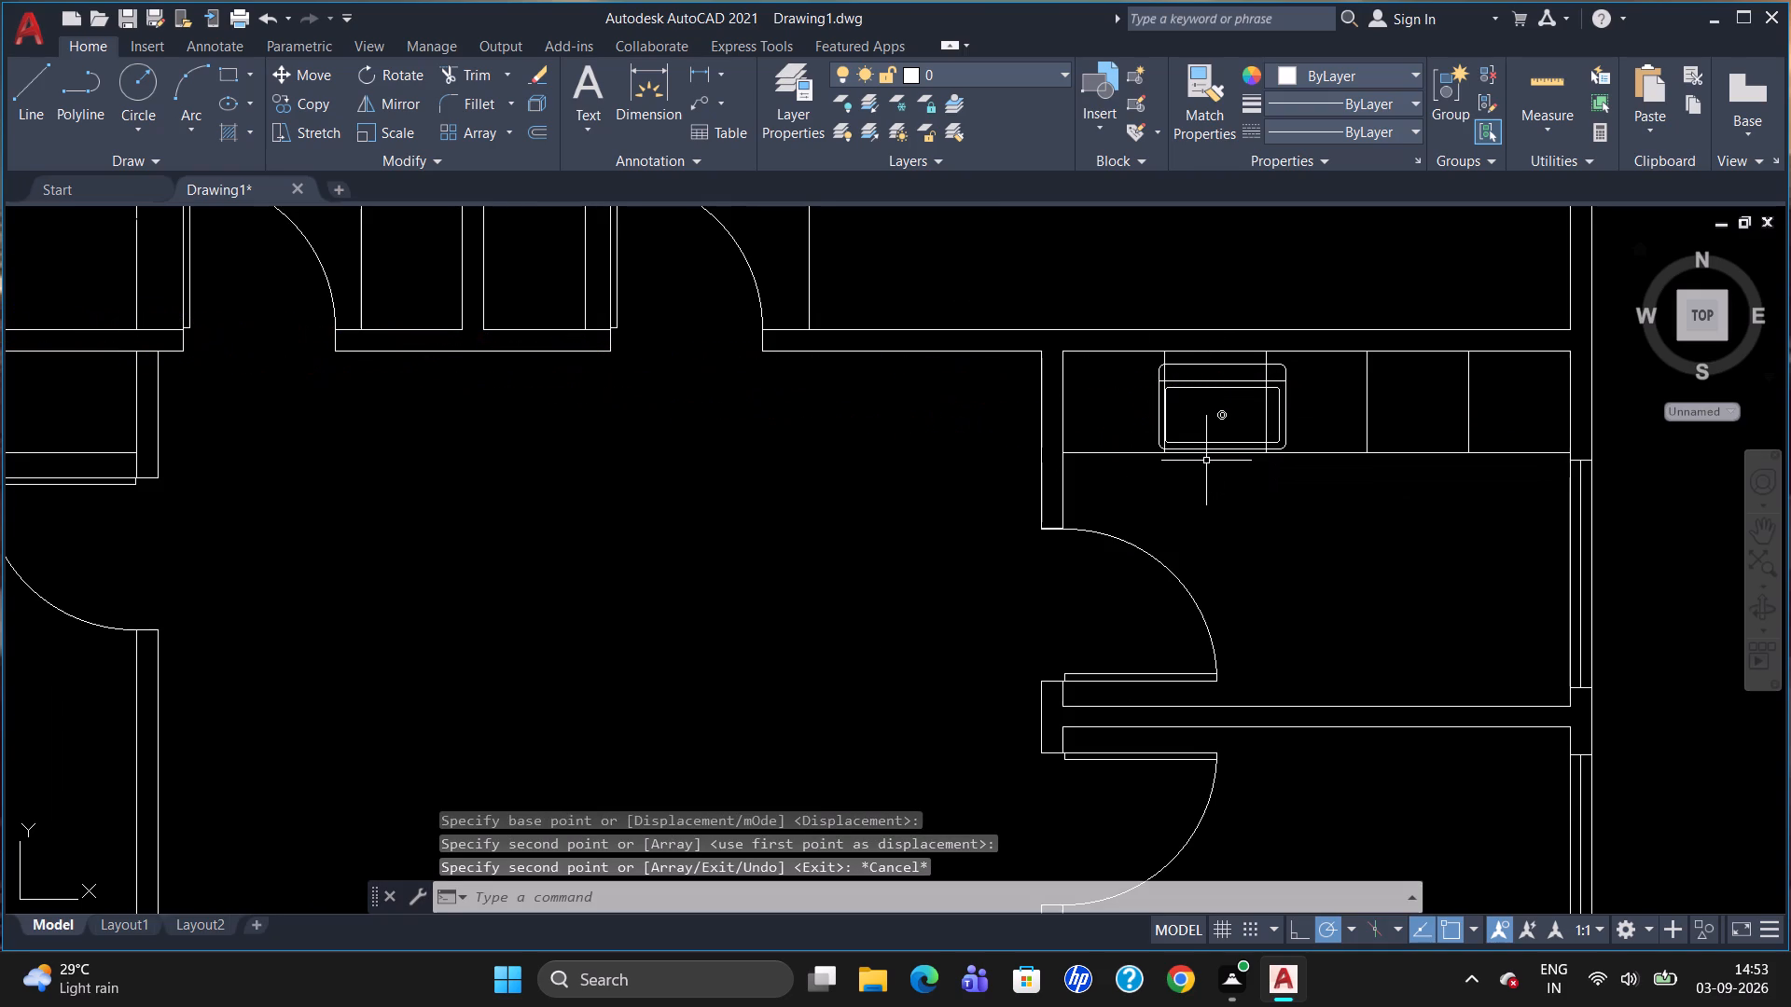
Scale the copied sink down from its upper-left corner so it is much narrower than one compartment.
left_click(1218, 387)
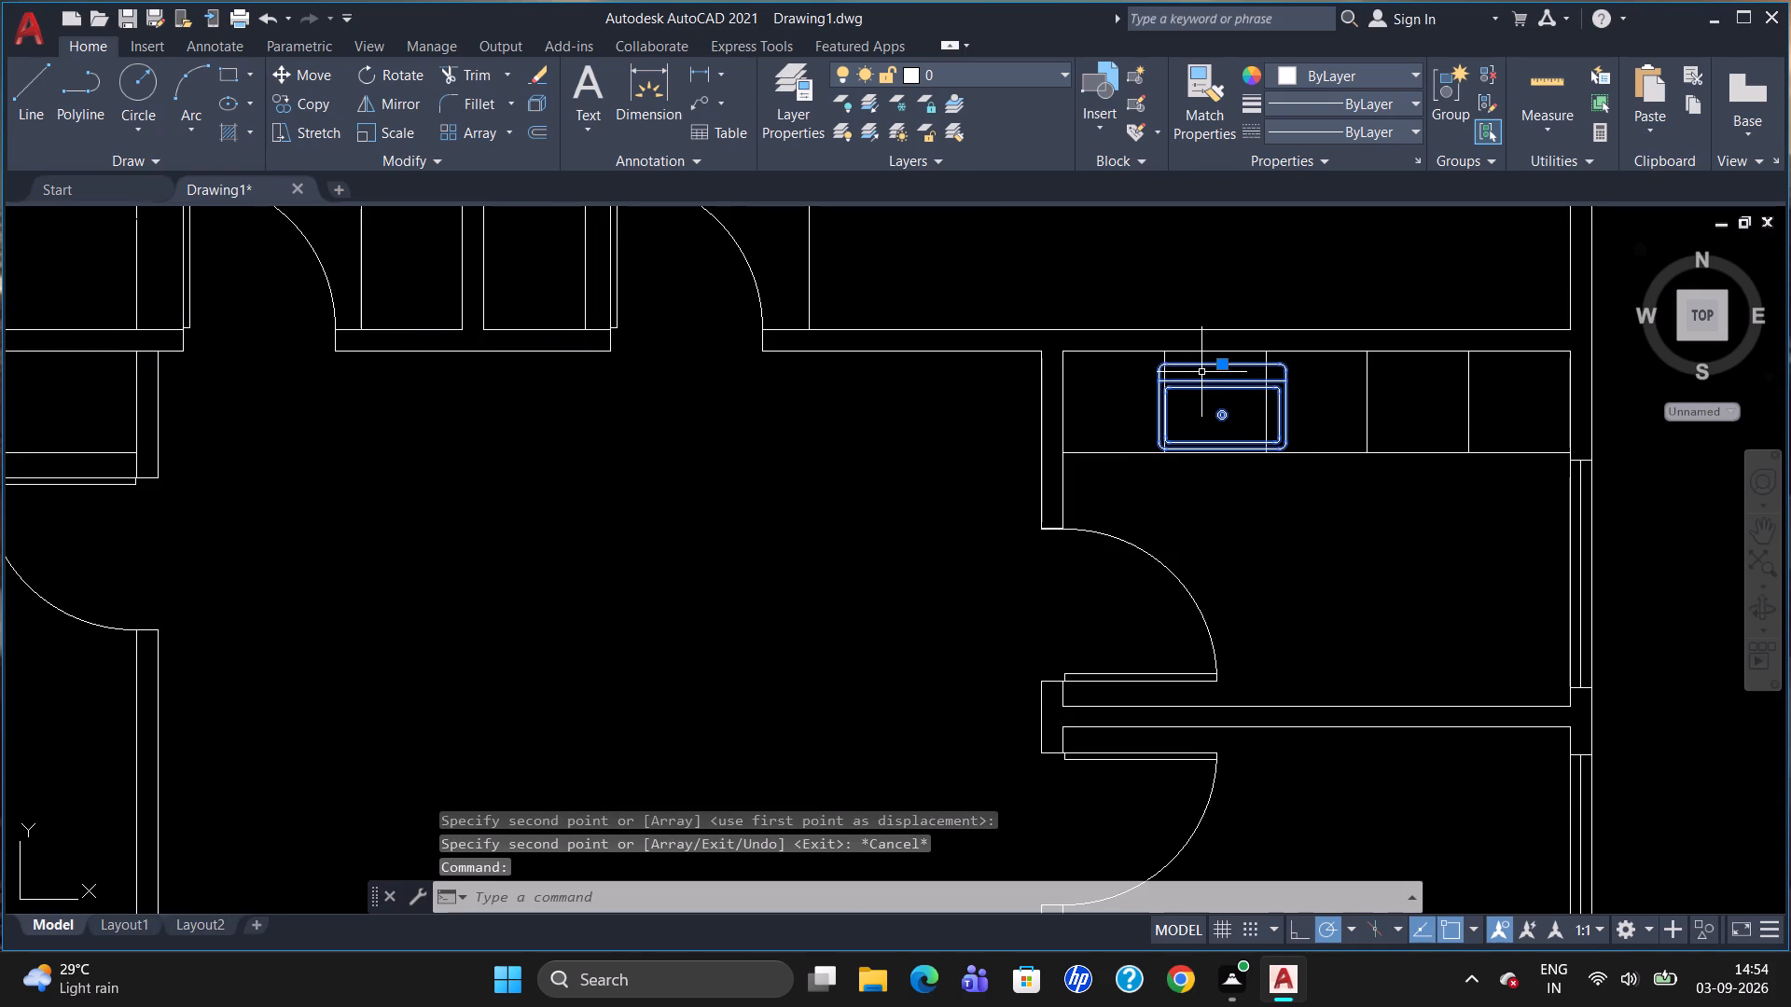
type("SC")
key("Return")
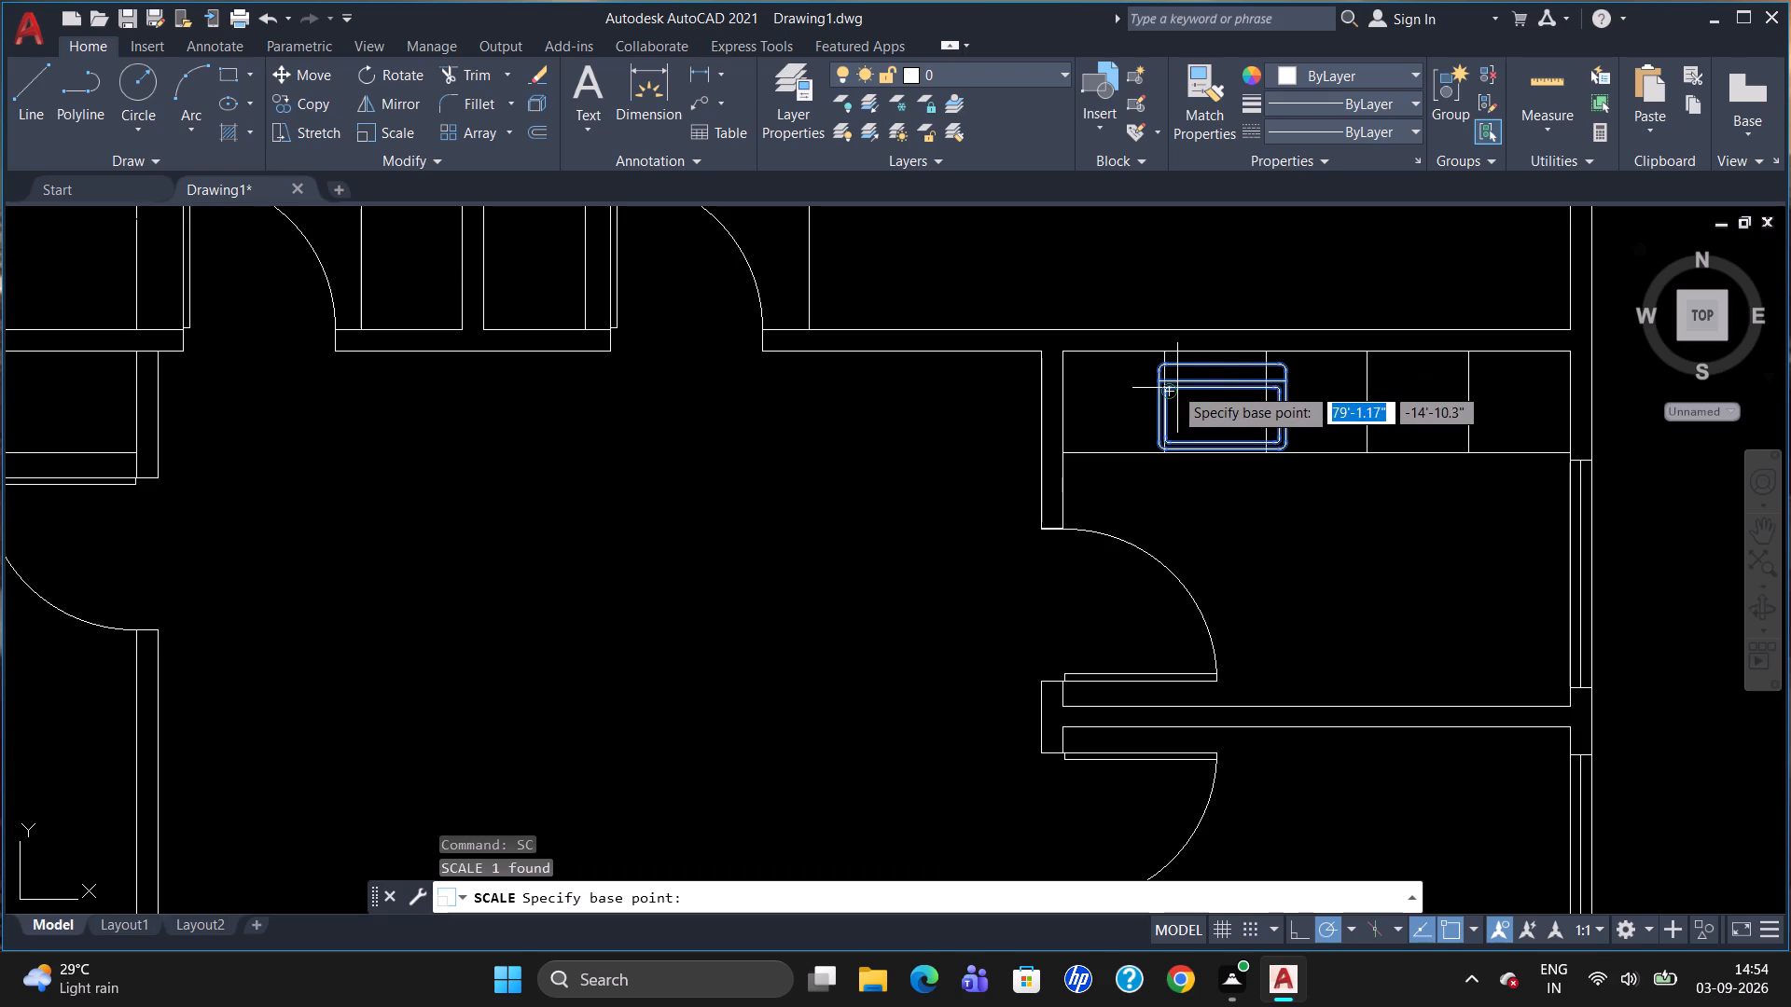
left_click(1162, 360)
left_click(1179, 370)
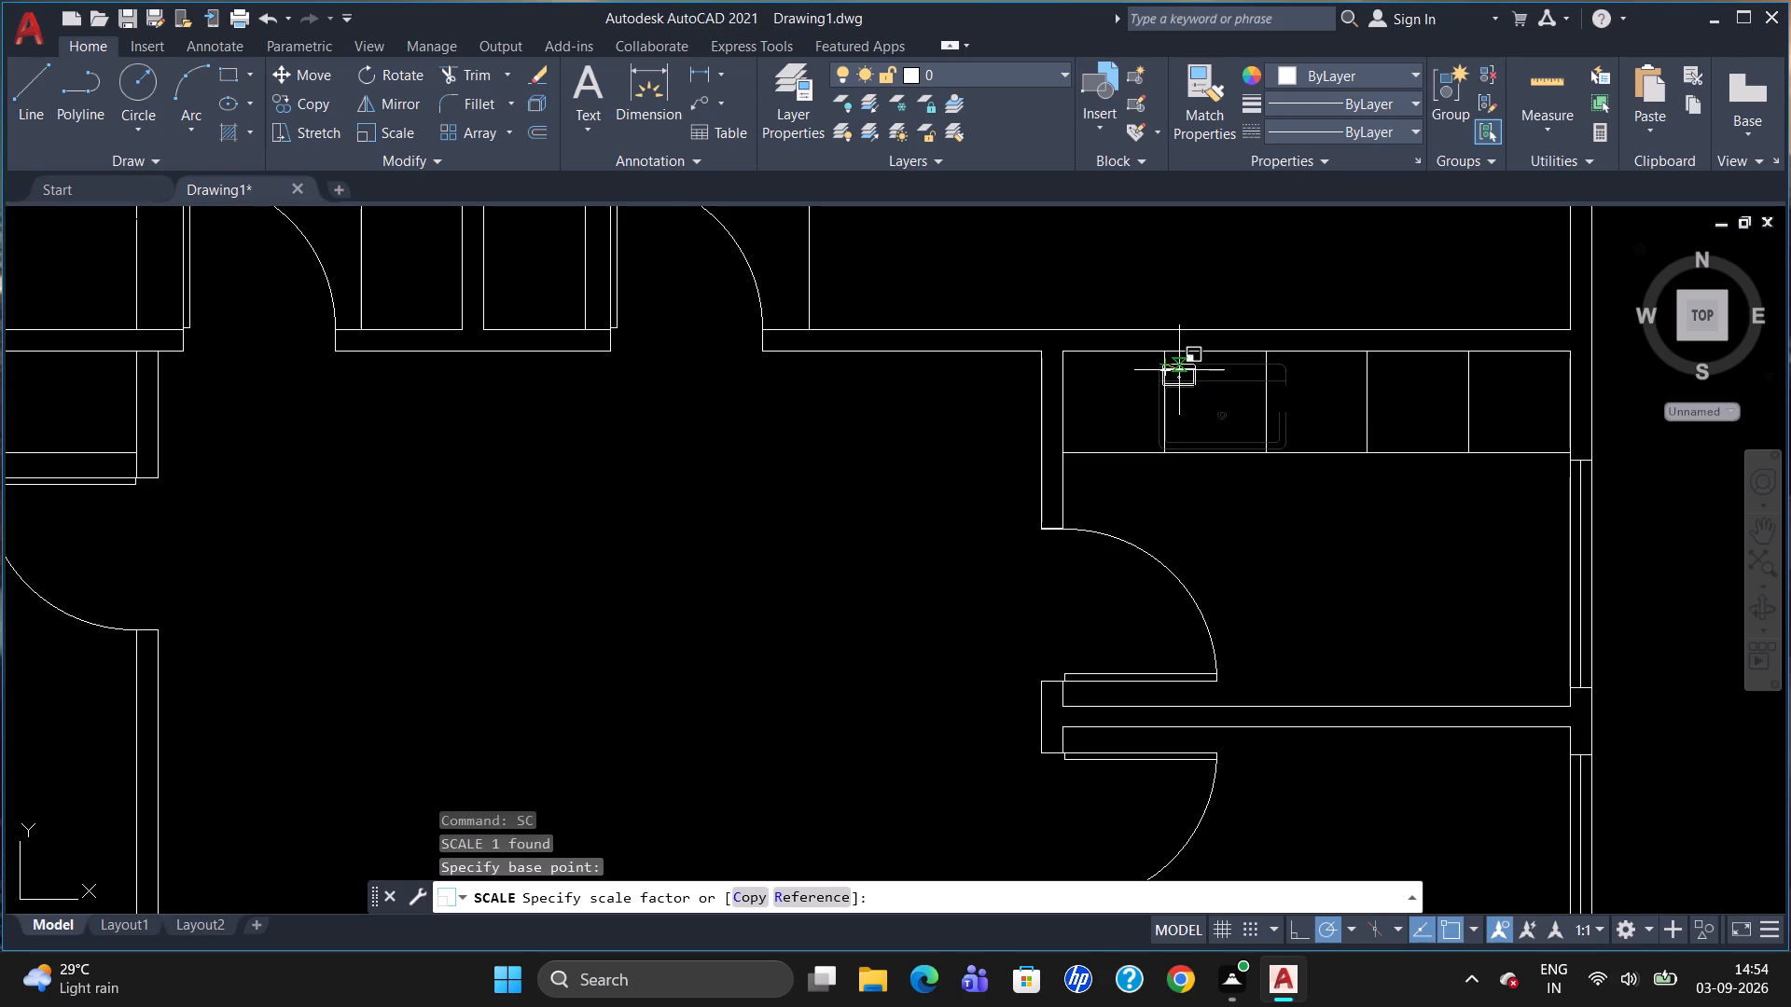
left_click(1173, 367)
Move the reduced sink down and right, inside the second compartment of the upper small room's built-in.
key("m")
key("Return")
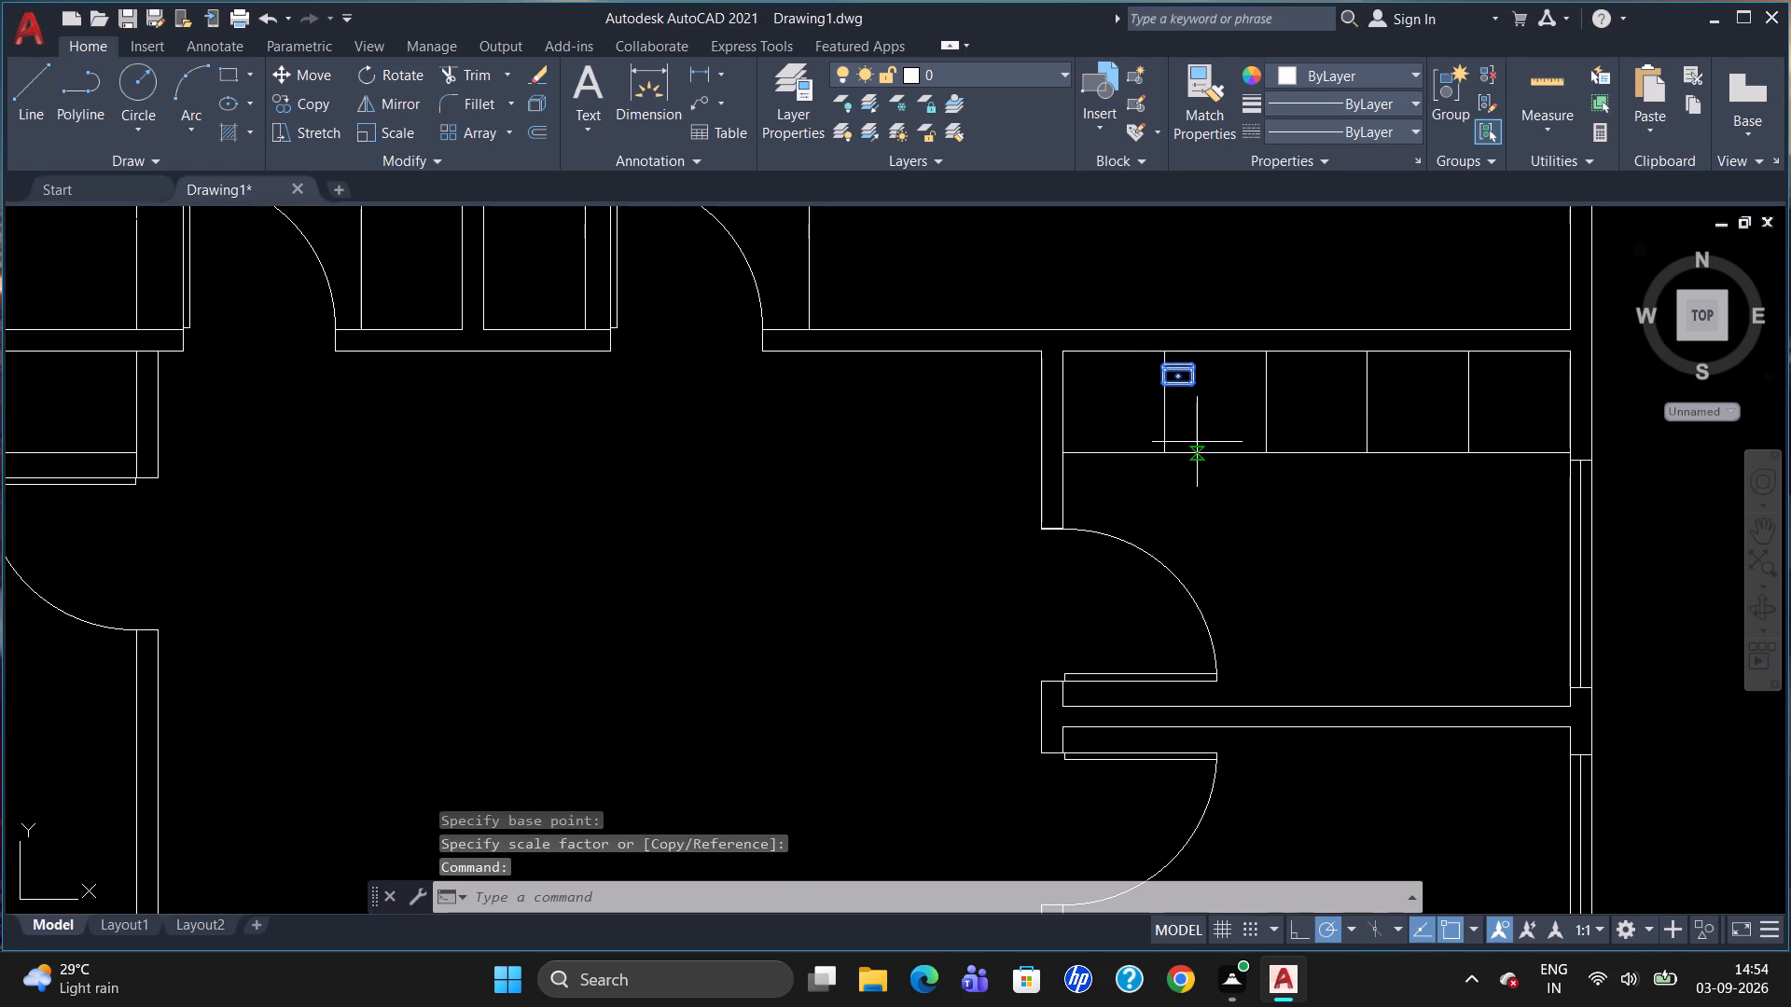
left_click(1185, 366)
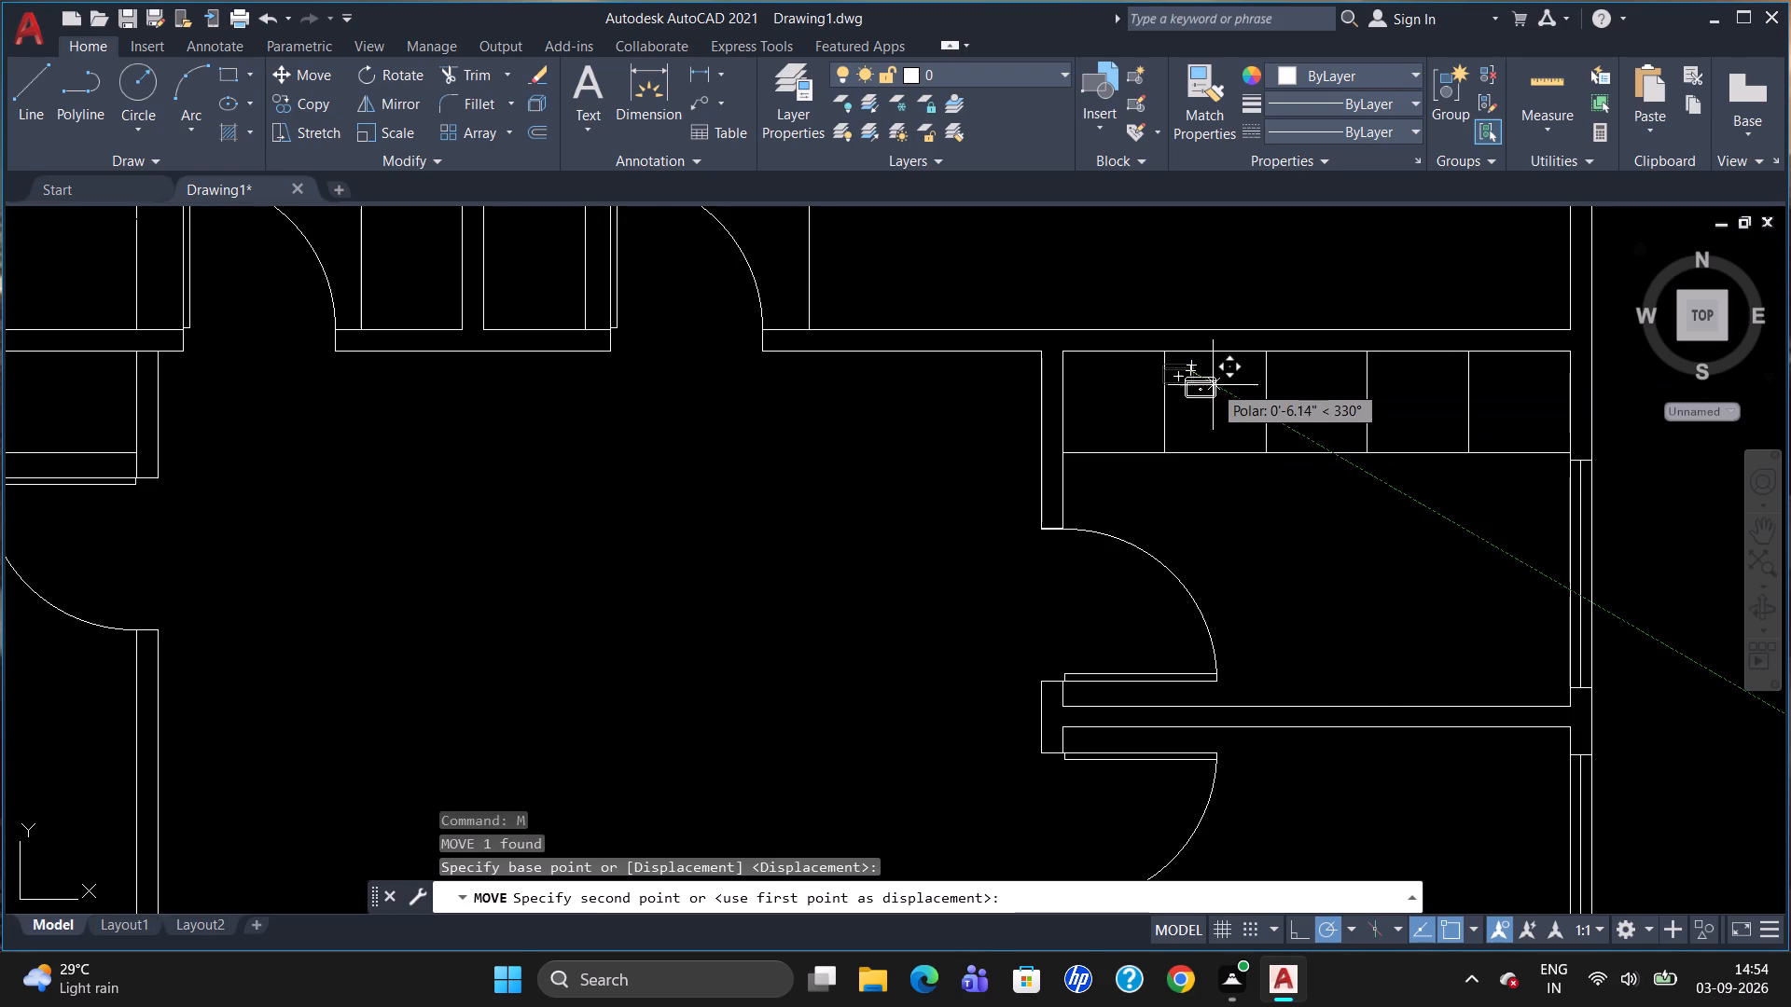
left_click(1216, 397)
Scale the sink up slightly from a base point near its upper-right corner.
left_click(1195, 399)
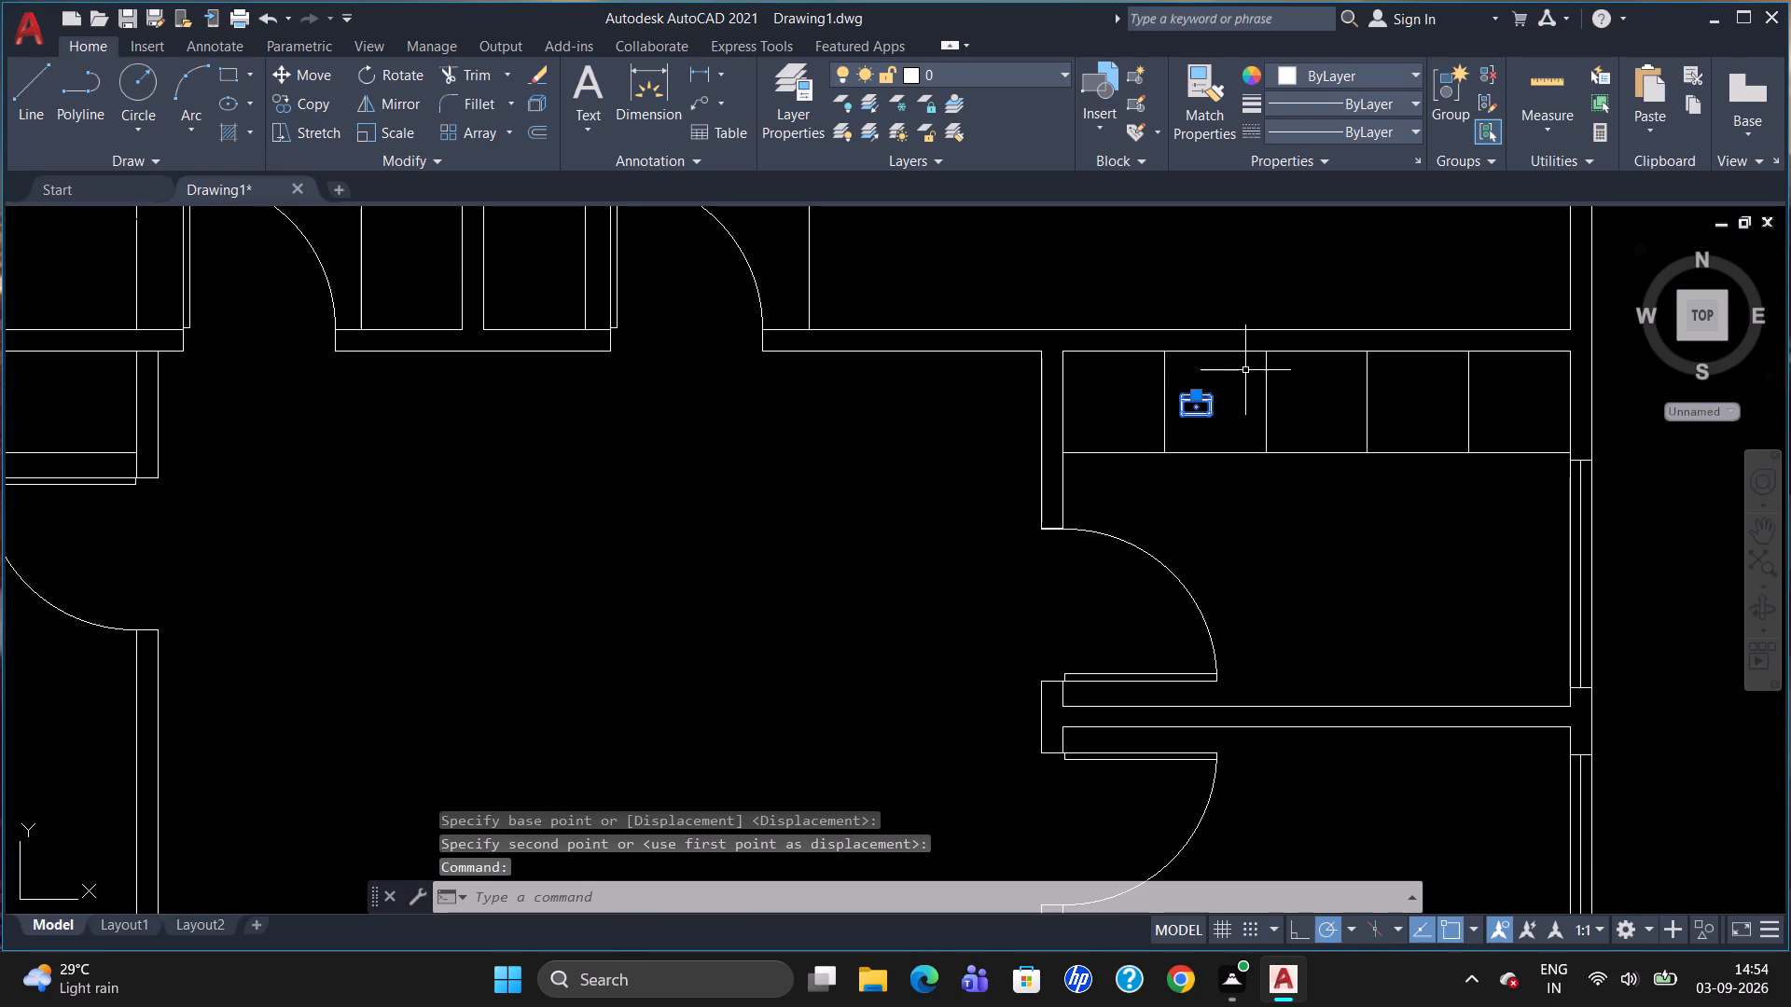
type("SC;")
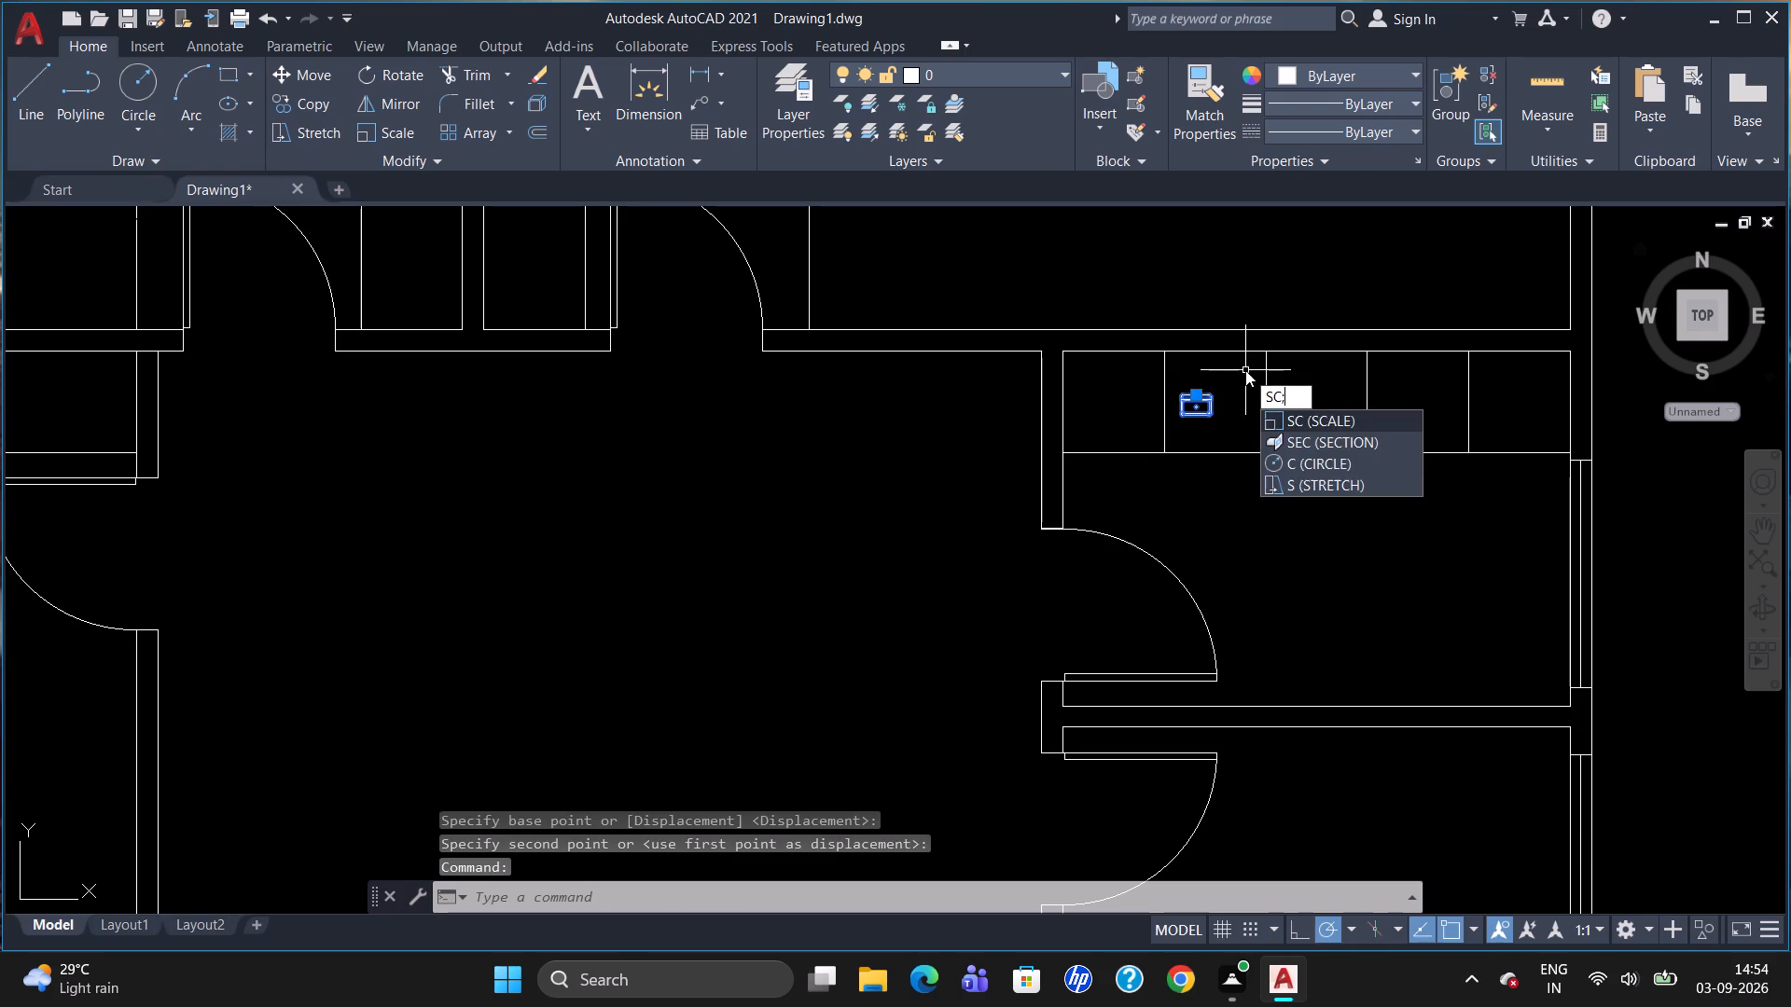
key("BackSpace")
key("Return")
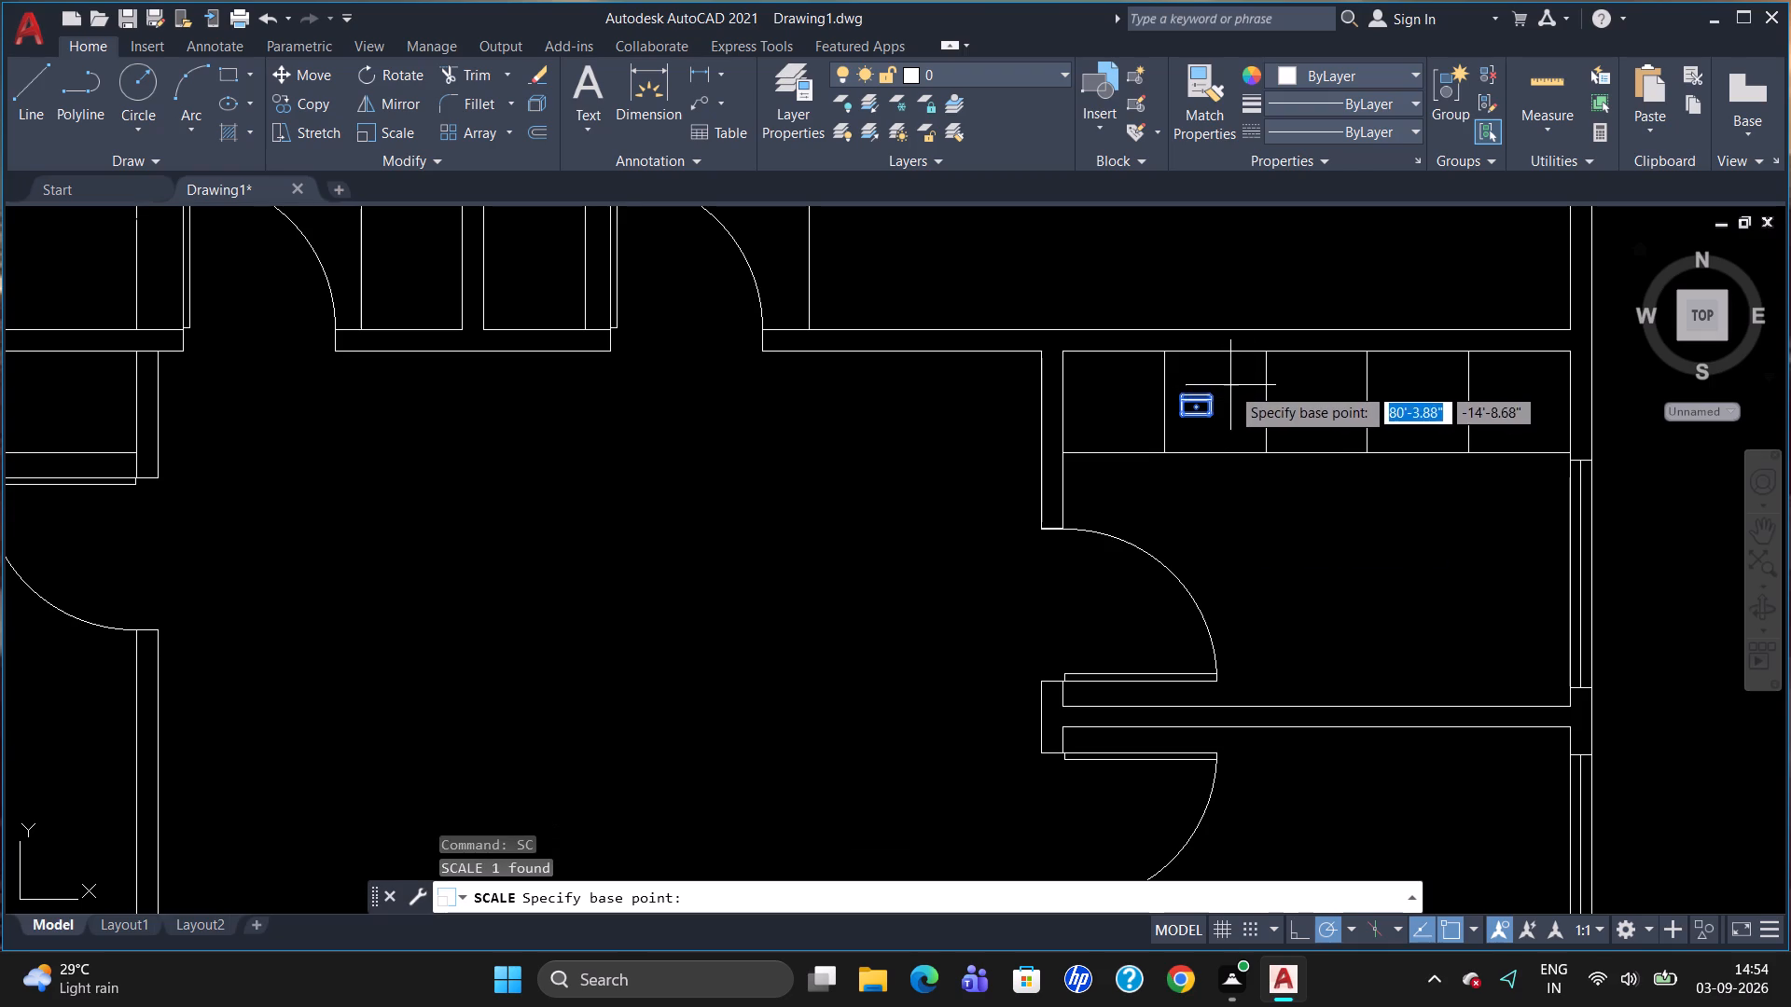
left_click(1216, 393)
left_click(1227, 384)
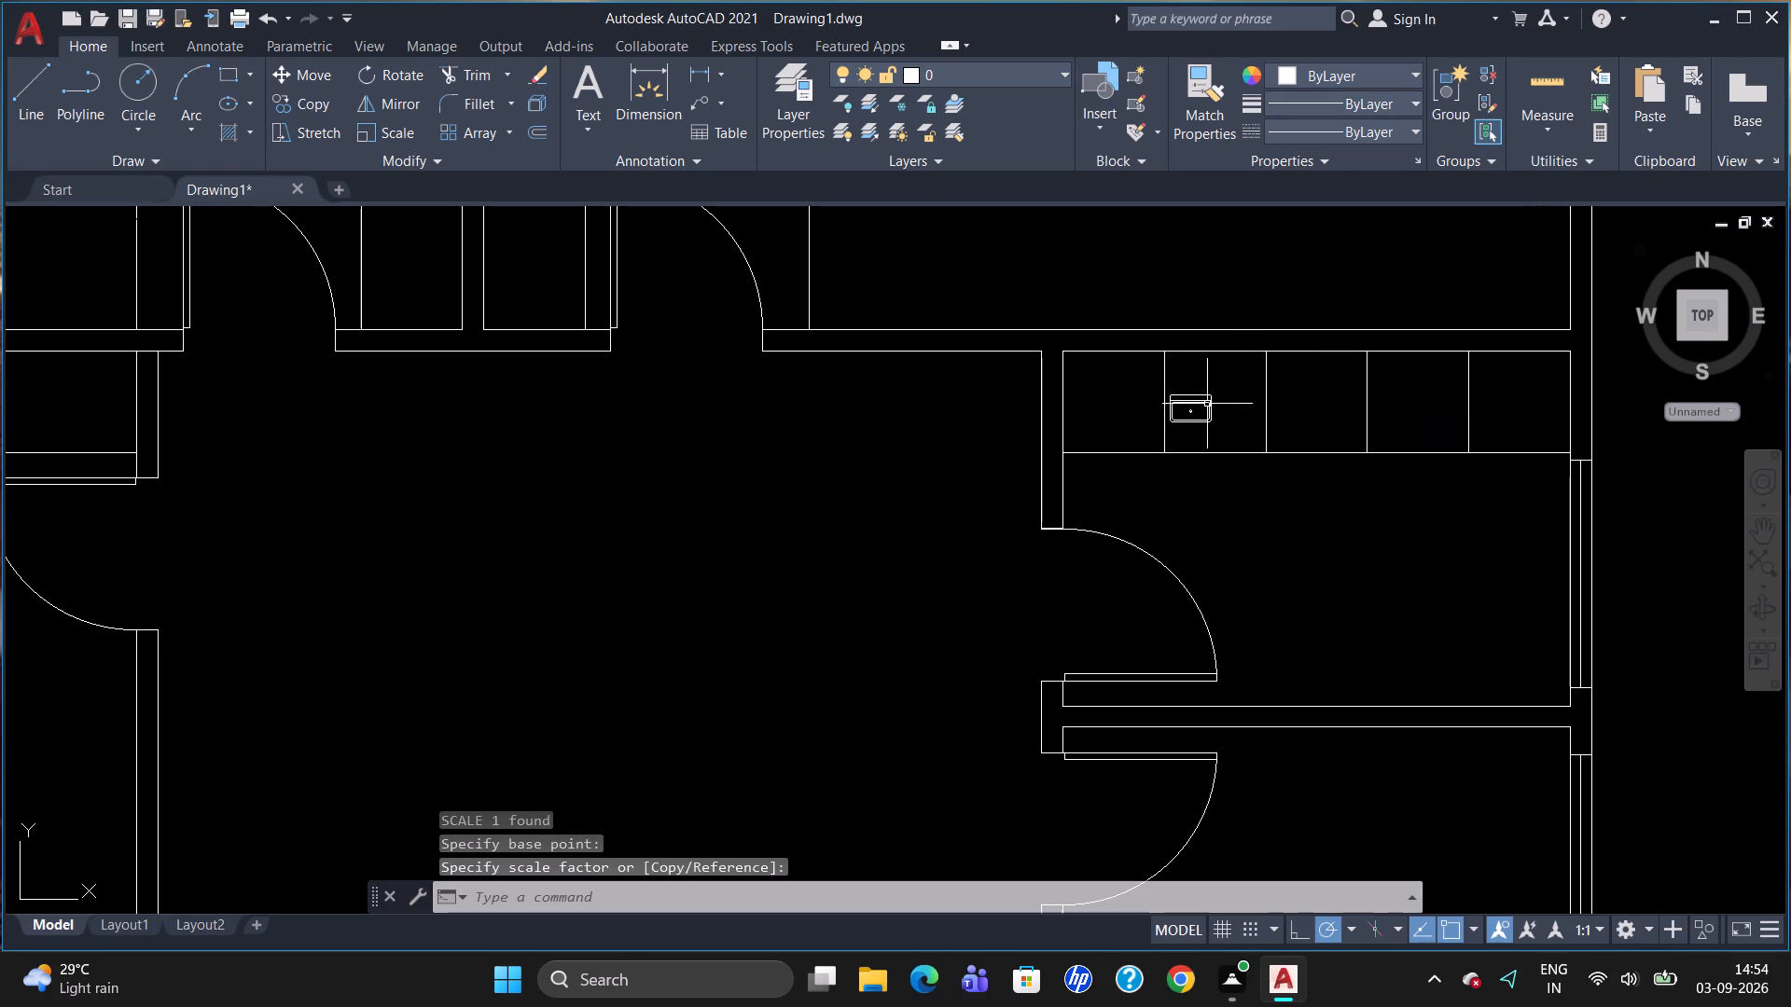
Move the sink to the horizontal middle of the second compartment, slightly closer to the upper wall.
left_click(1202, 407)
left_click(1200, 402)
key("m")
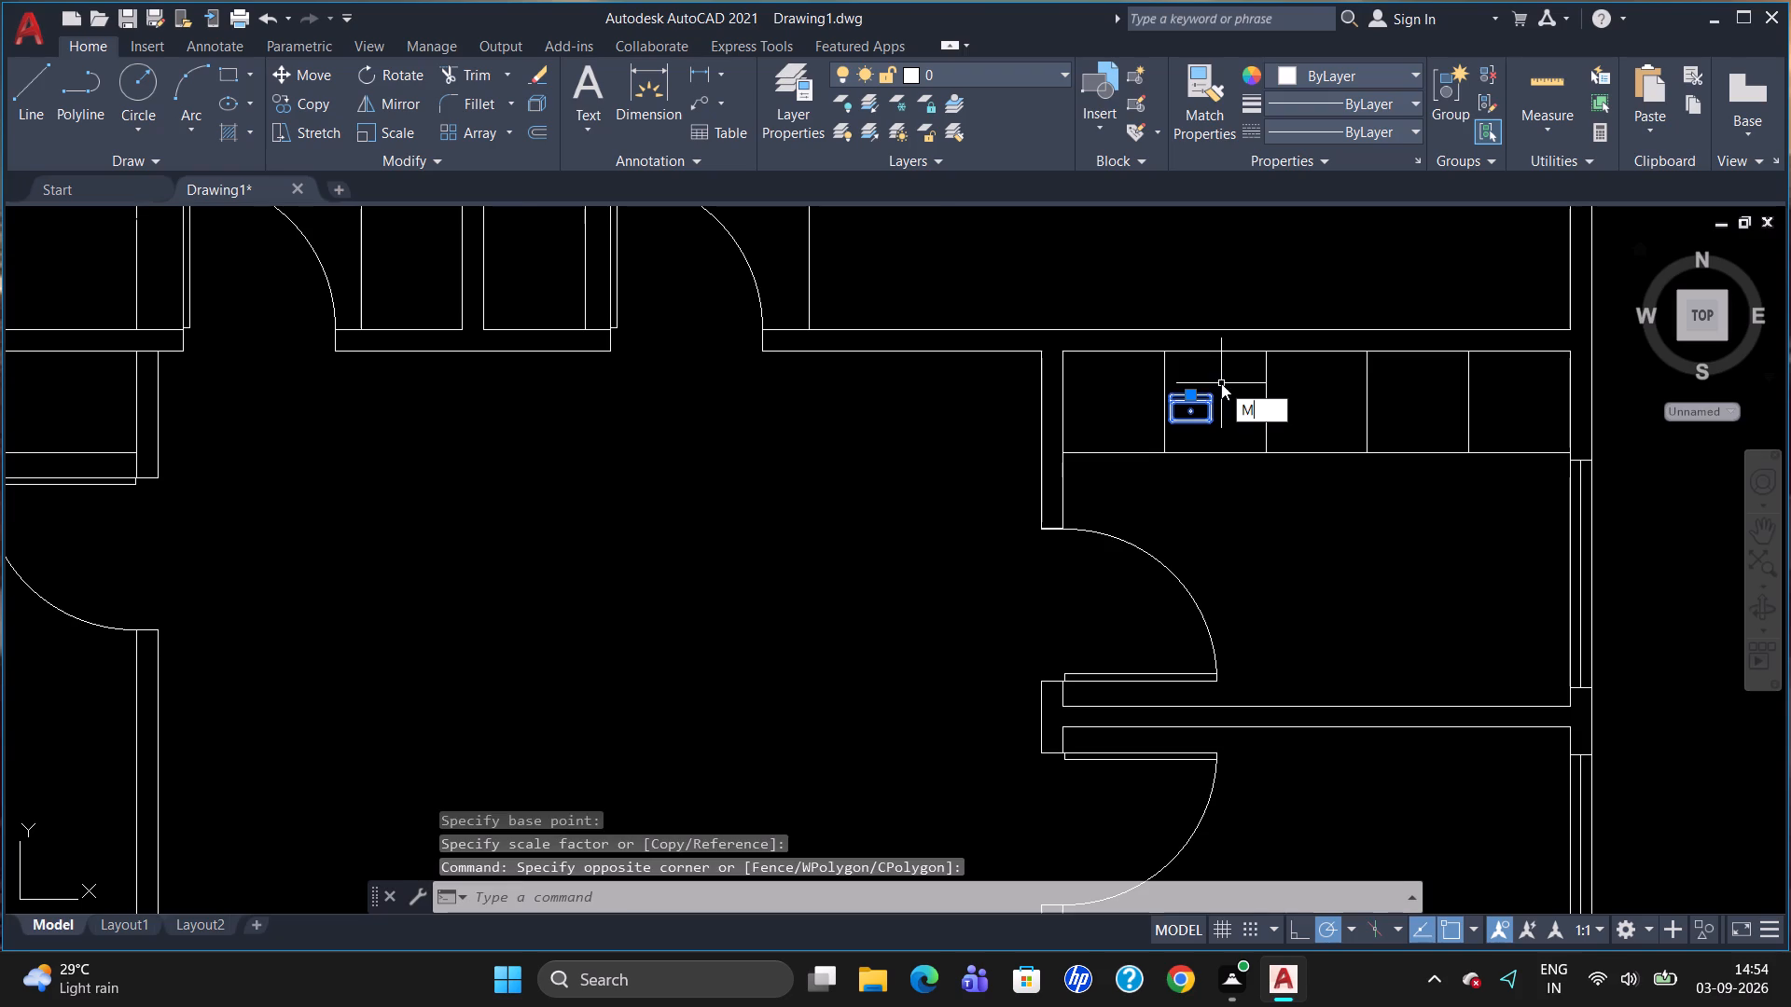
key("Return")
left_click_drag(1198, 396, 1206, 391)
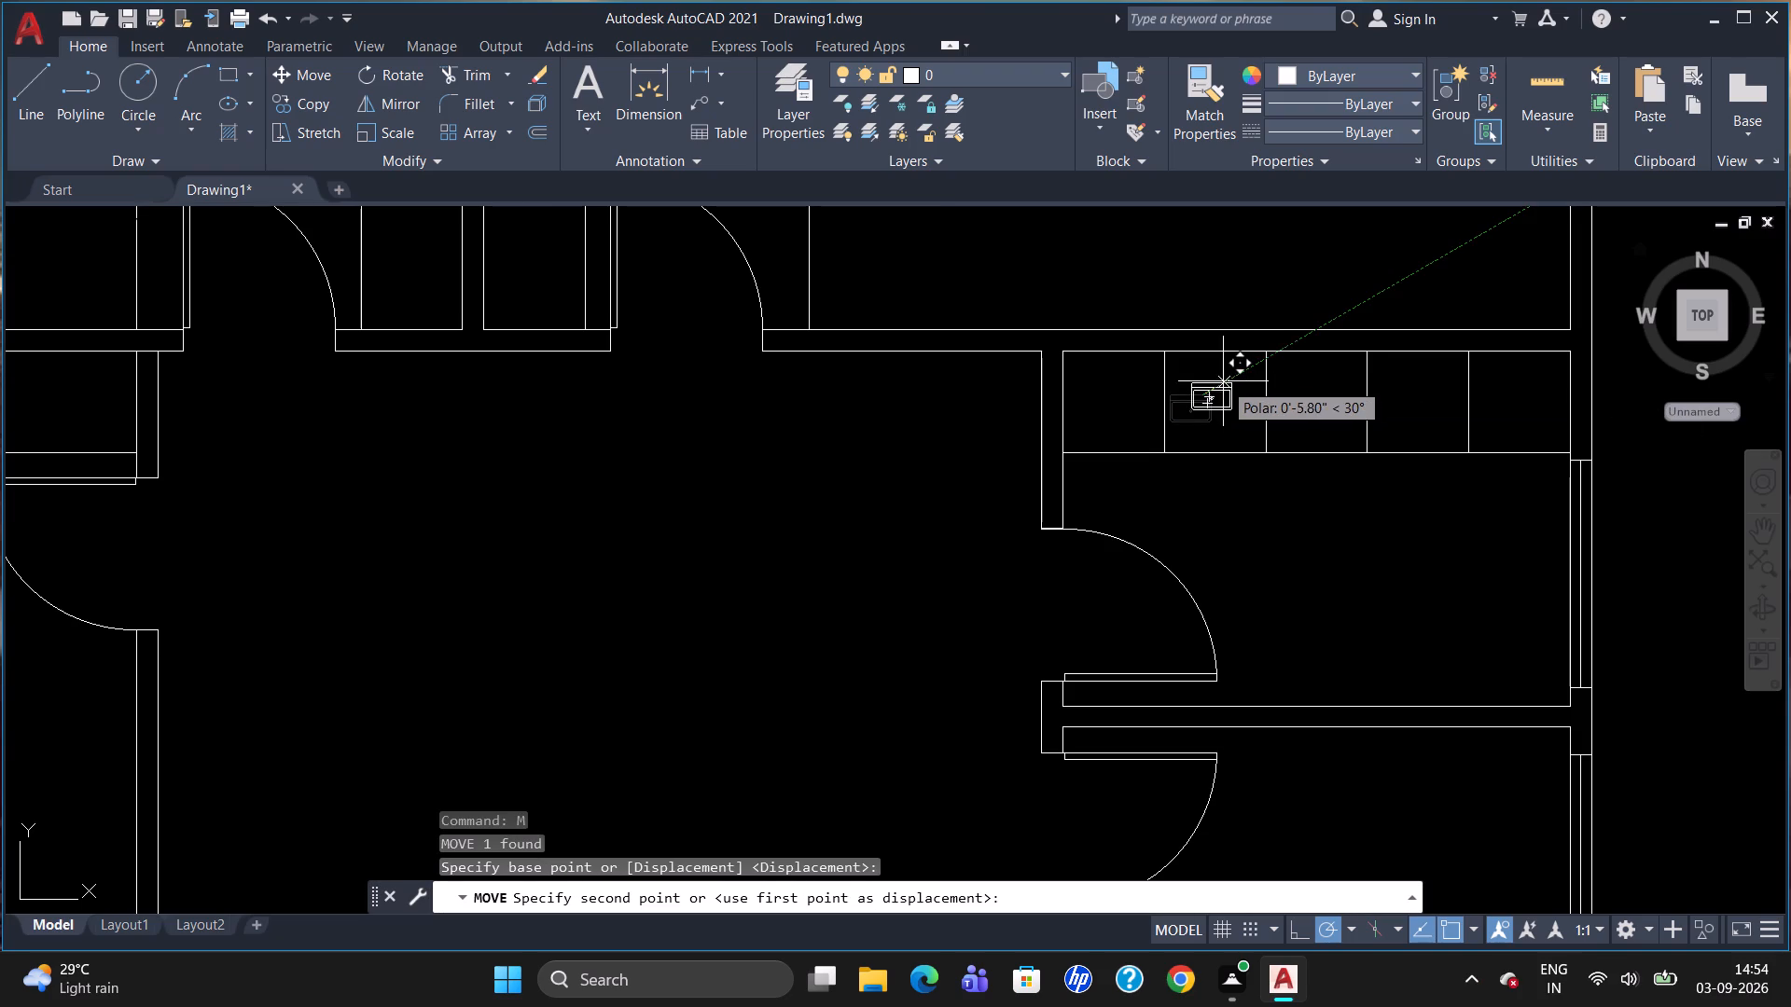
scroll(1226, 379, "up", 2)
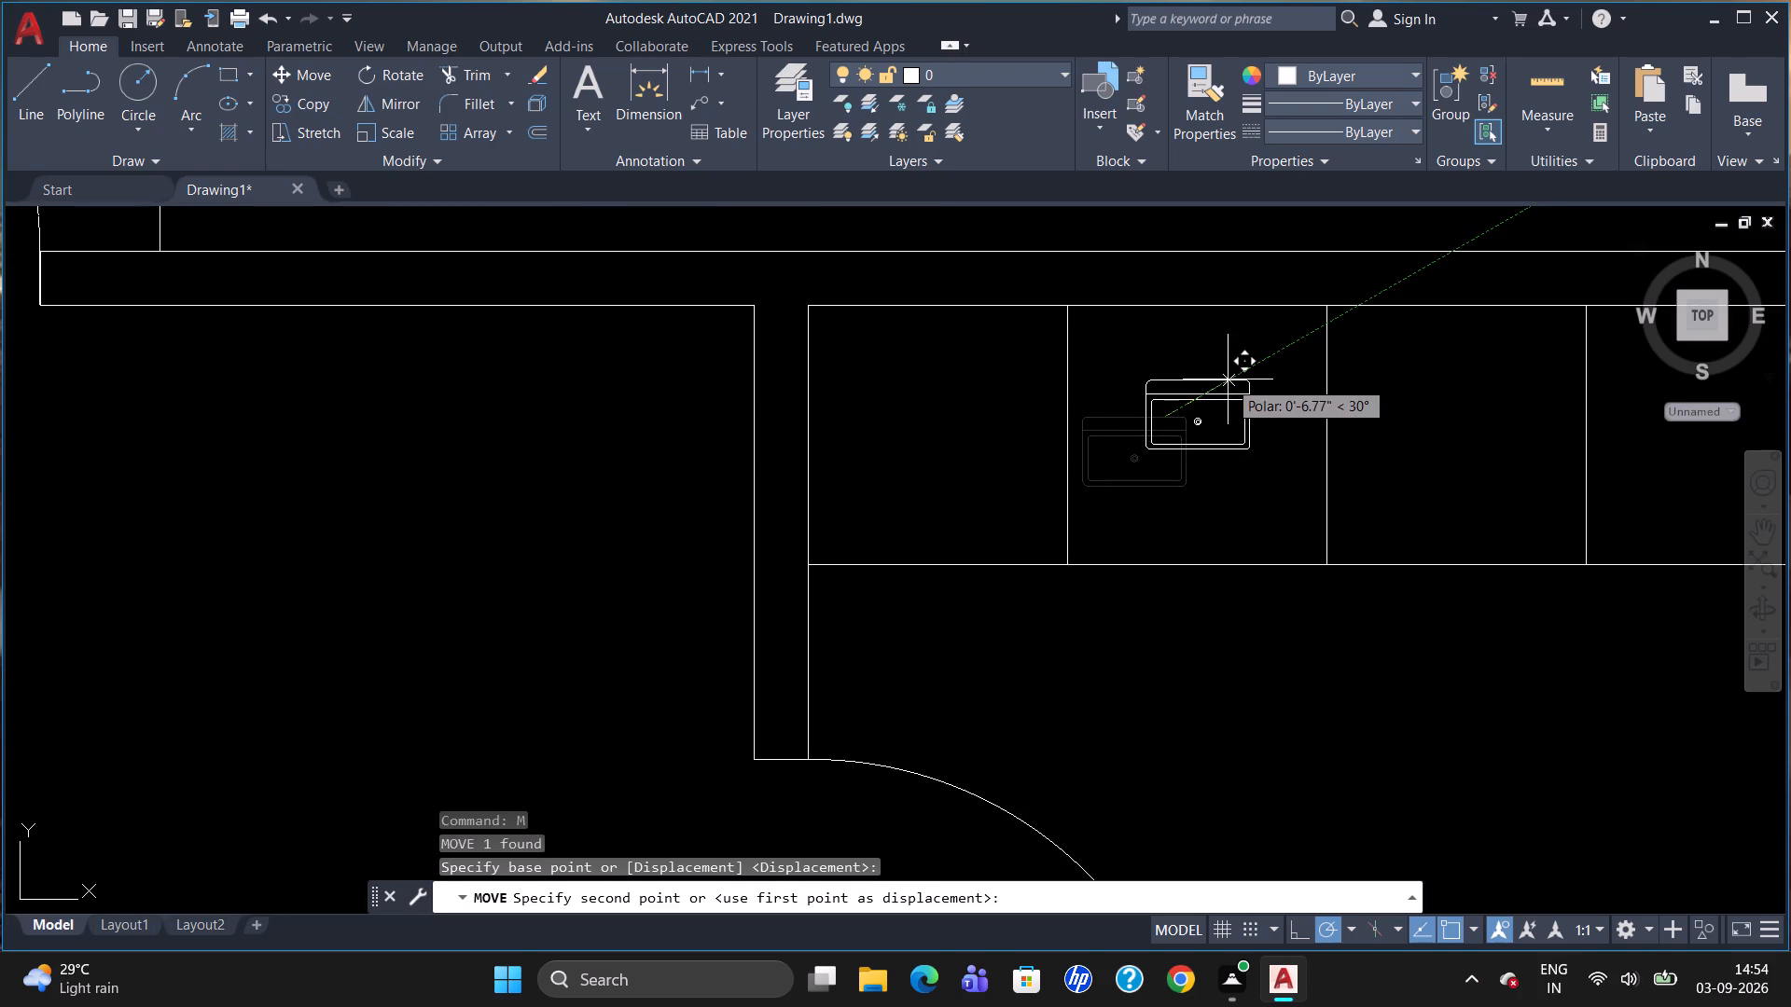
left_click(1221, 382)
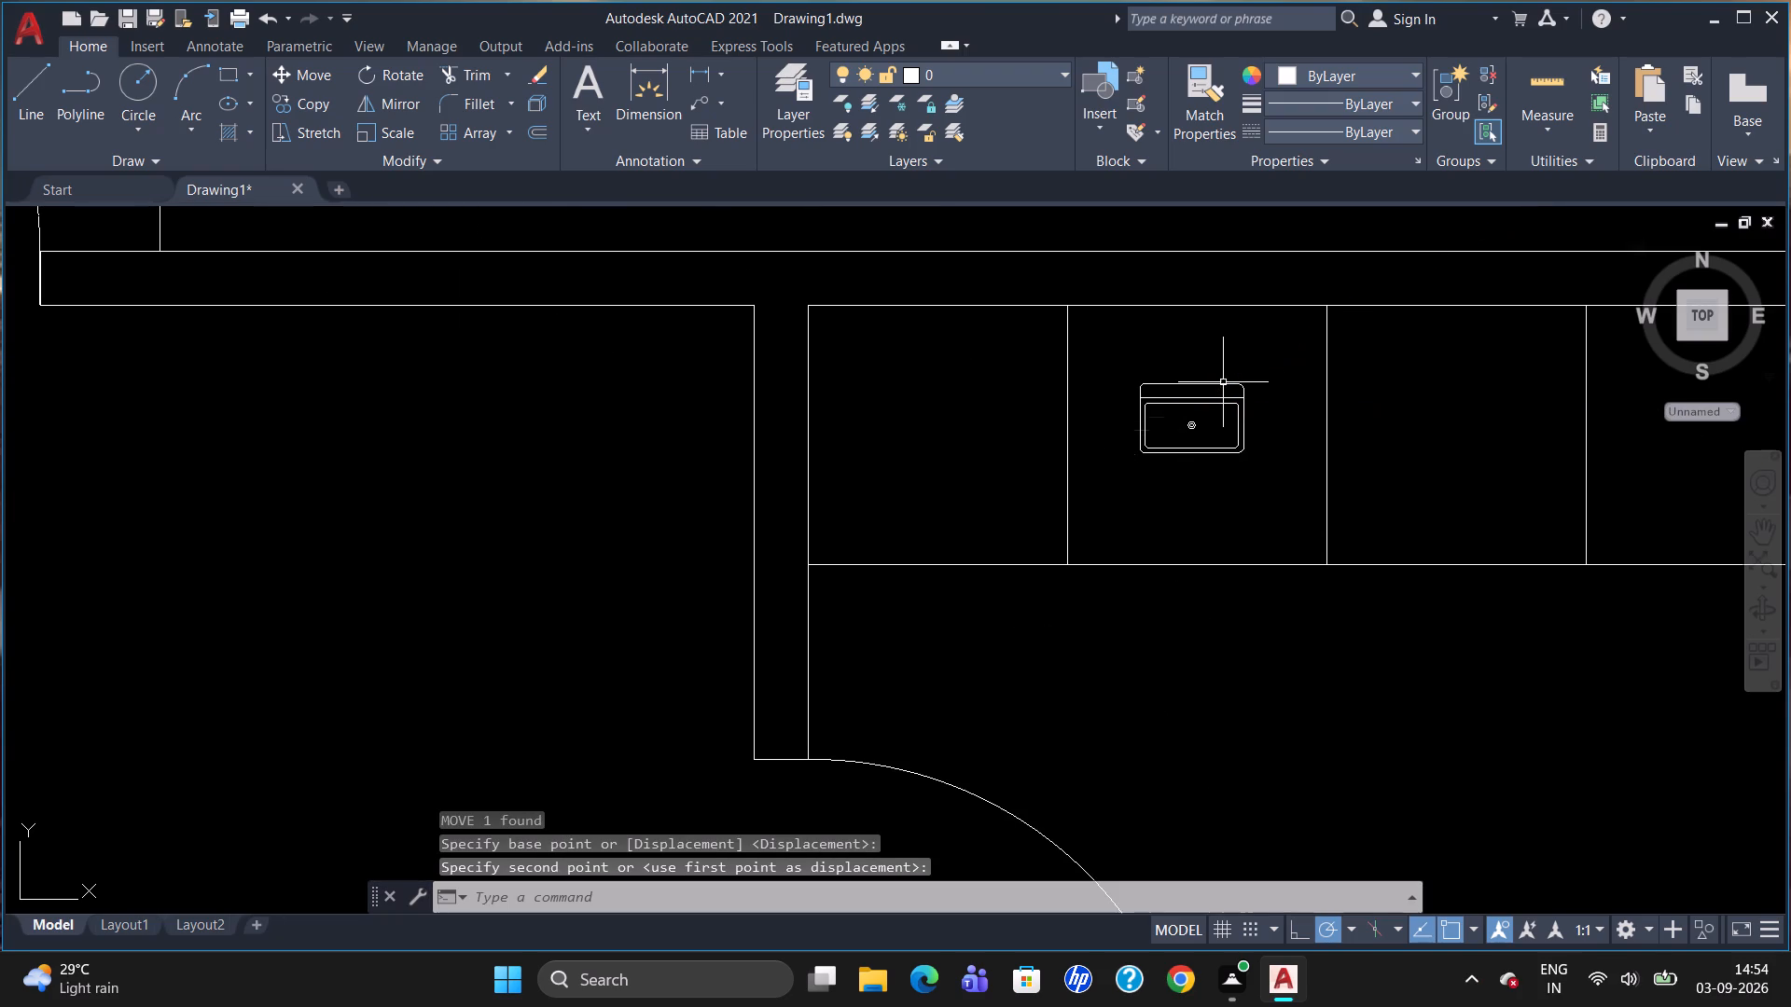
Copy the sink from the upper small room's built-in into the lower small room, above its row of compartments.
scroll(1249, 310, "down", 2)
left_click(1231, 342)
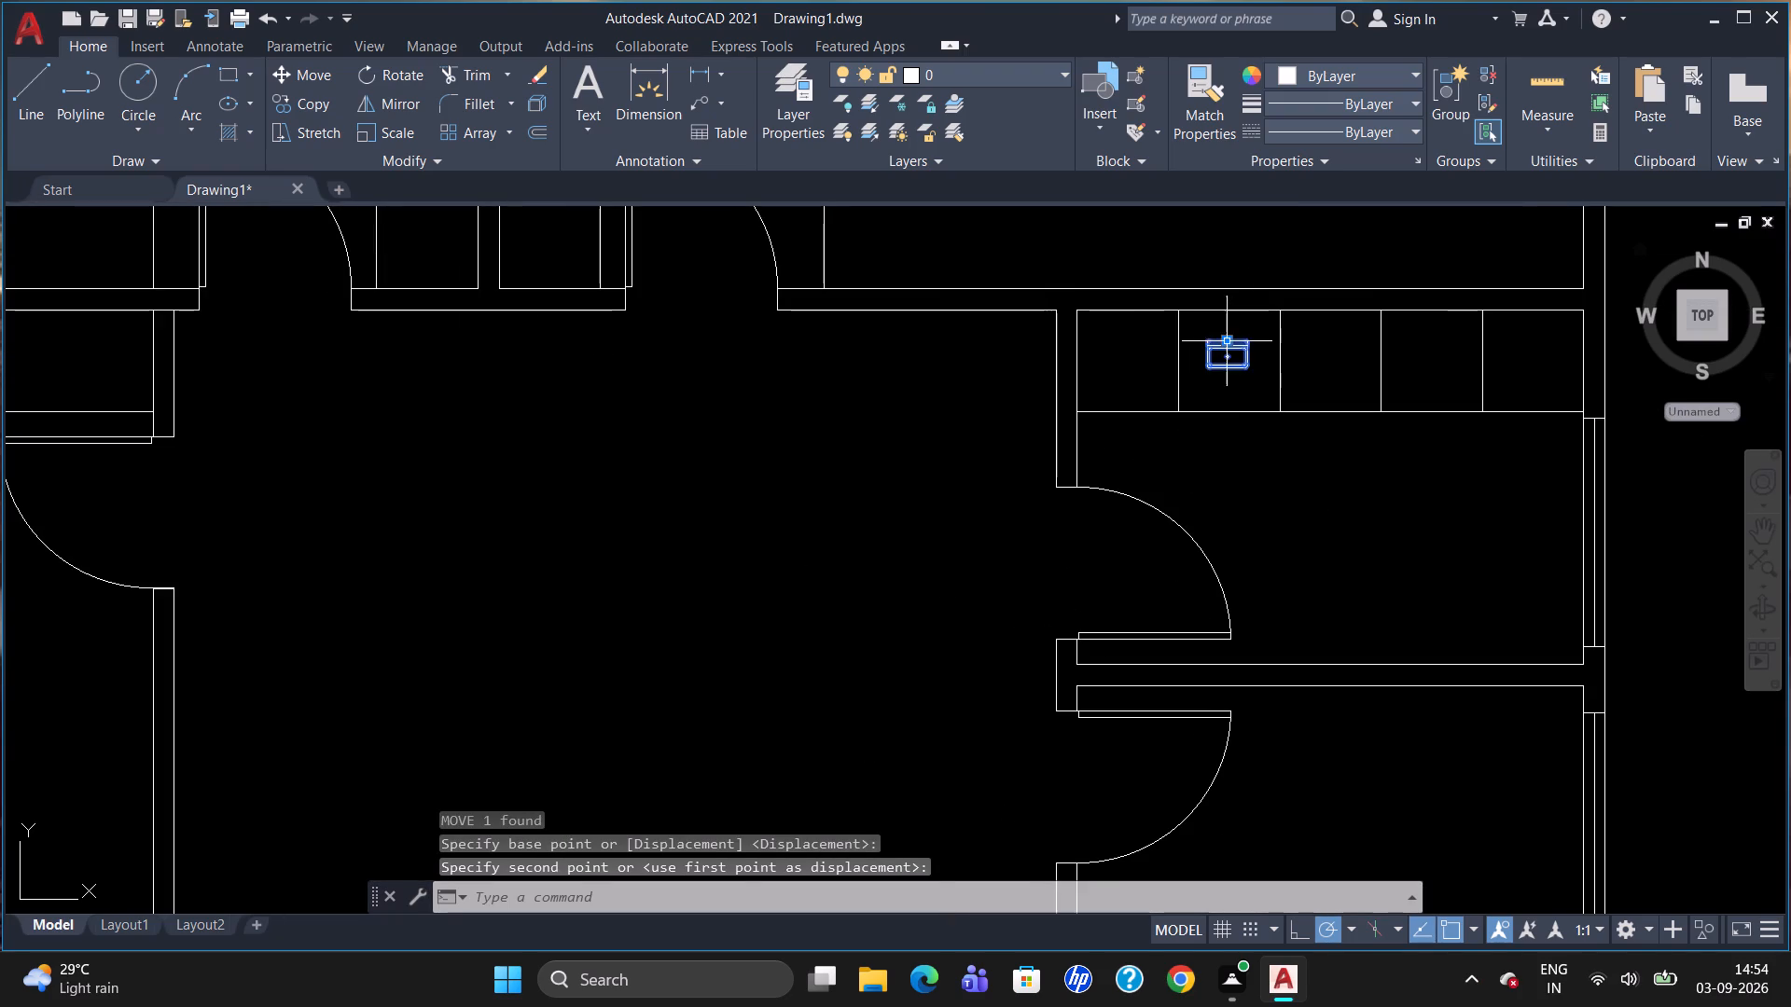
scroll(1256, 332, "down", 2)
type("CO")
key("Return")
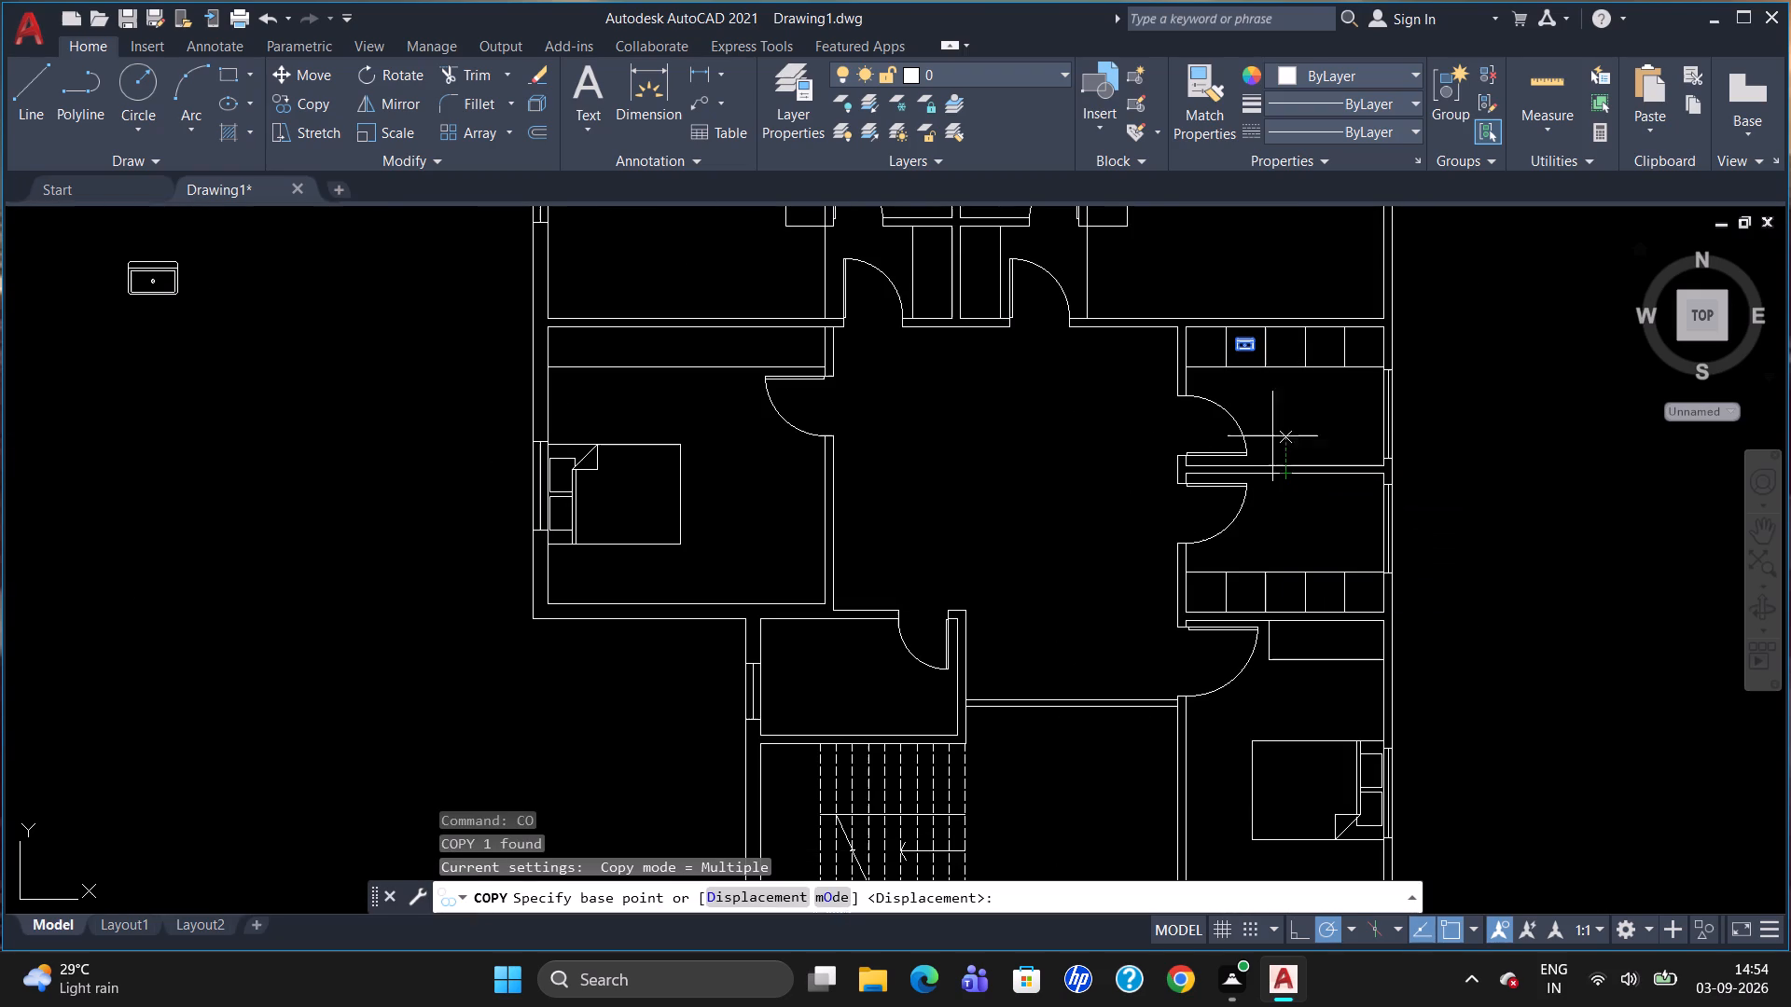
left_click_drag(1244, 329, 1247, 345)
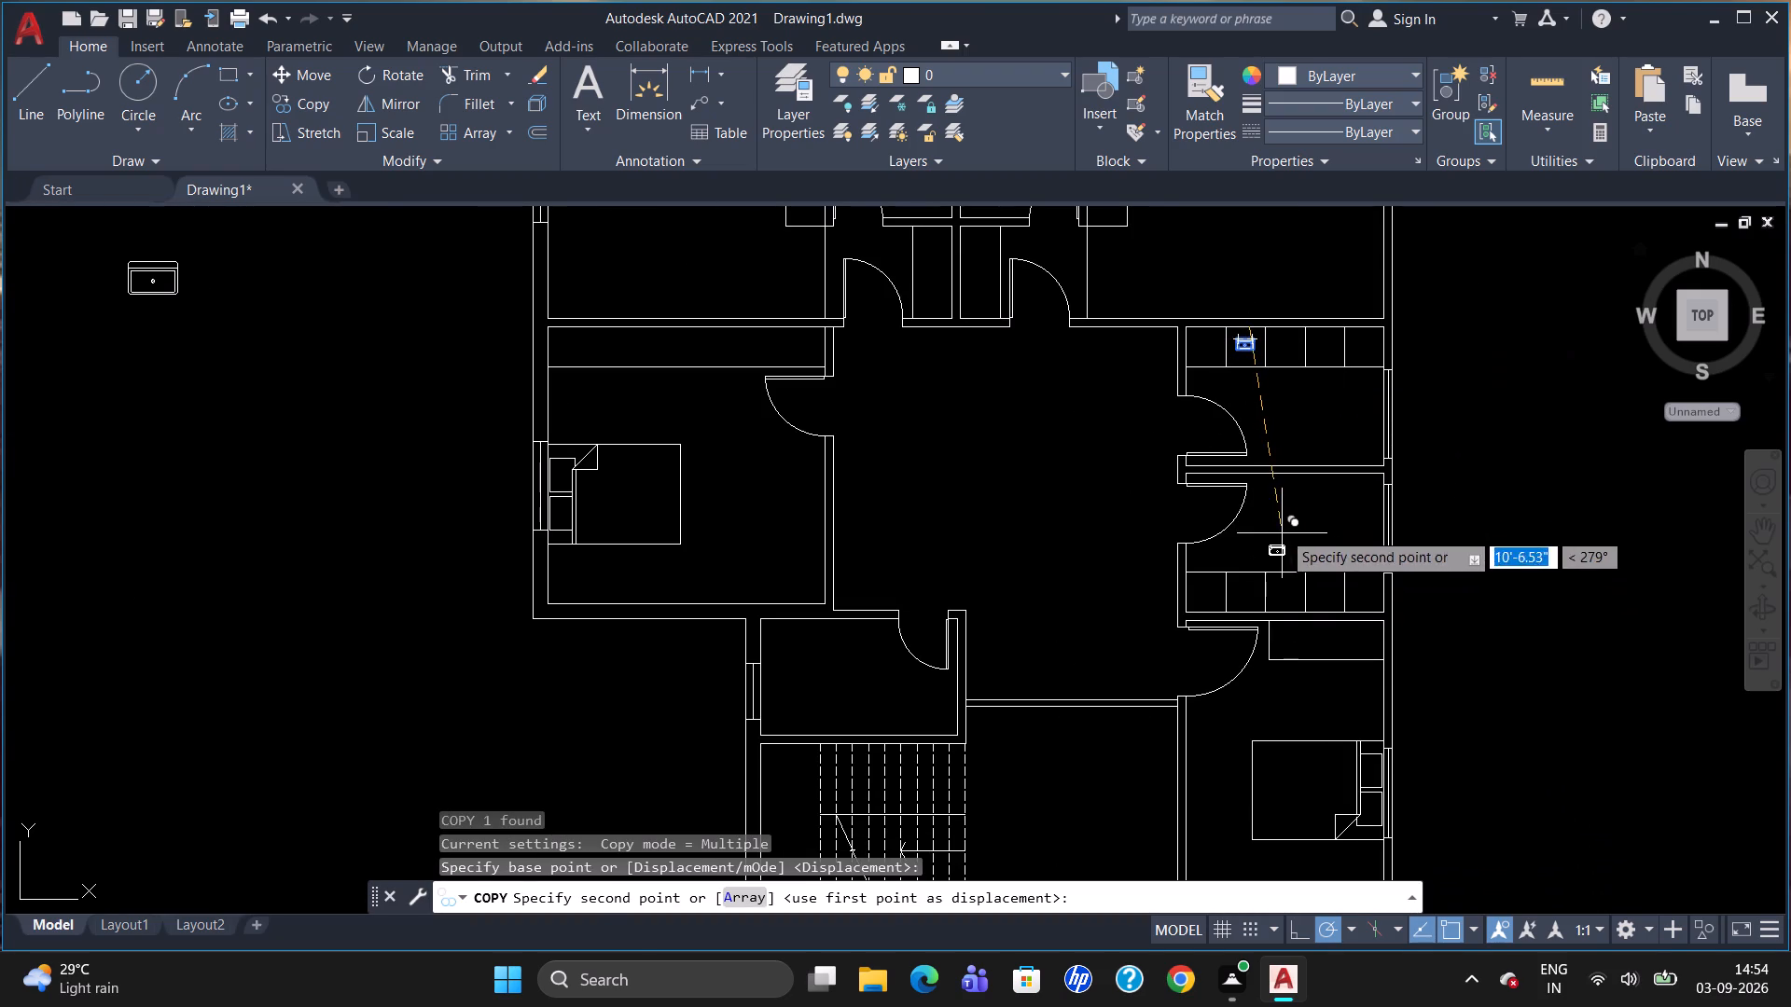
left_click(1279, 520)
key("Escape")
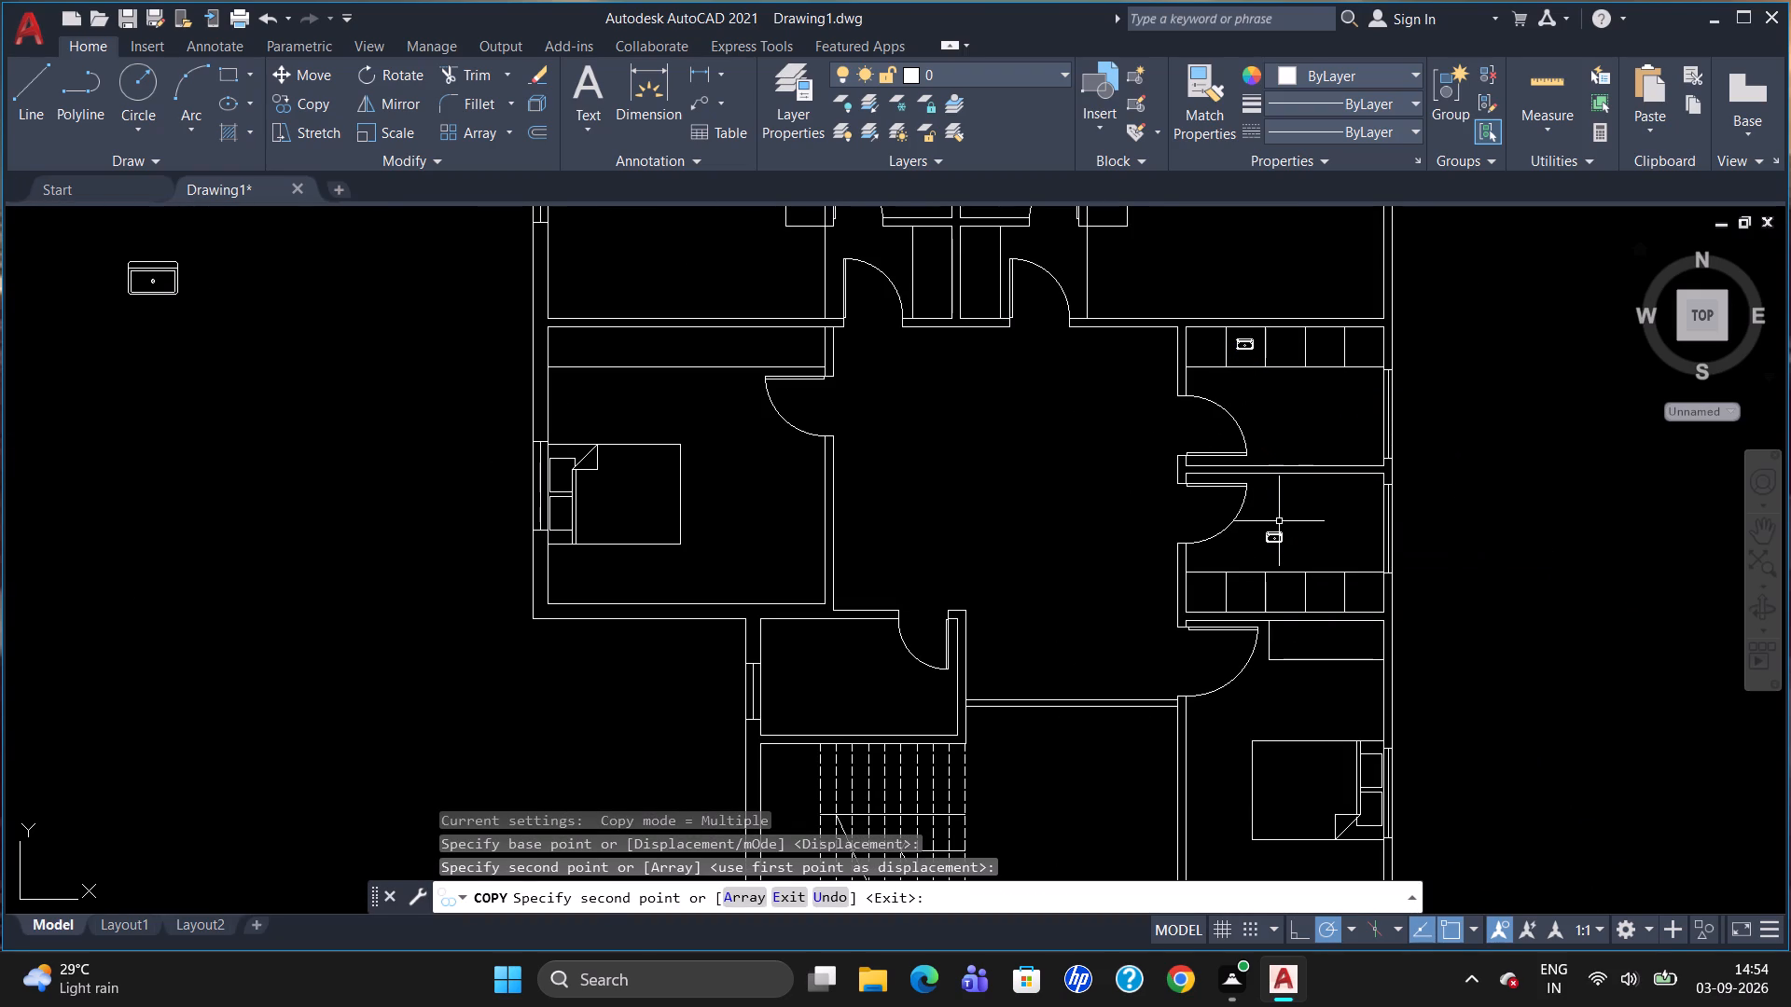
Scale up the upper room's sink from its upper-right corner to about two-thirds of the compartment's width.
scroll(1261, 312, "up", 2)
left_click(1224, 382)
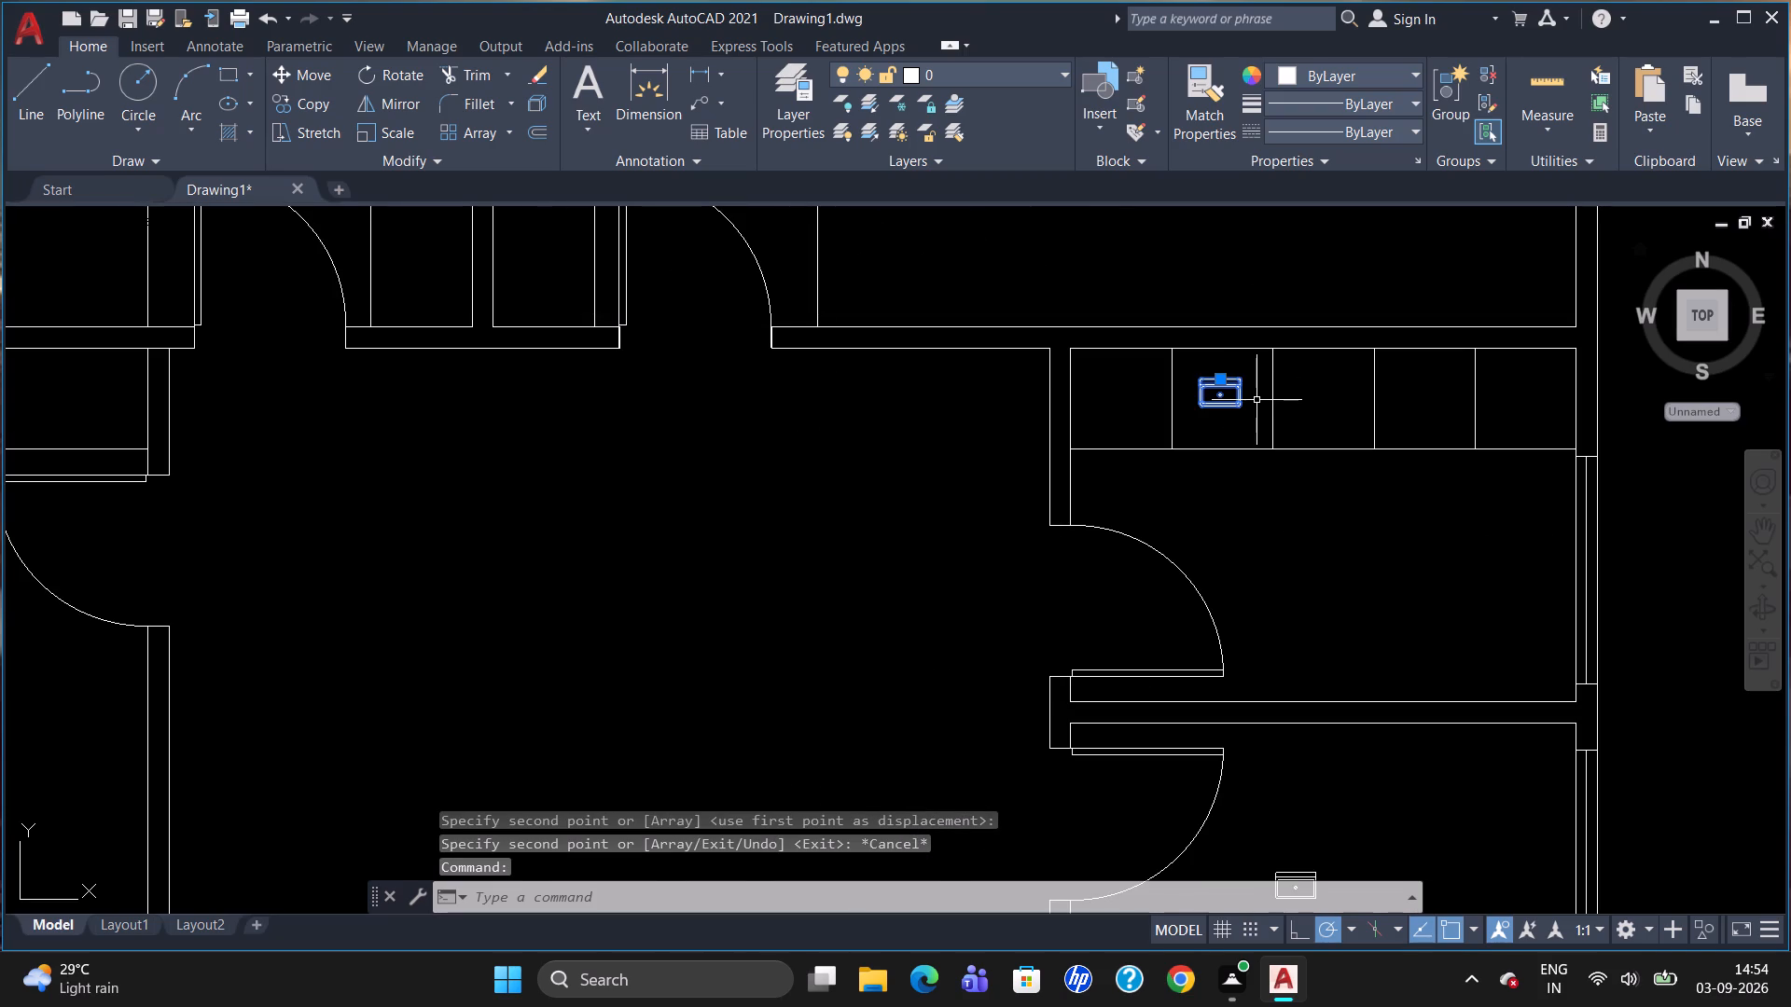
type("SC")
key("Return")
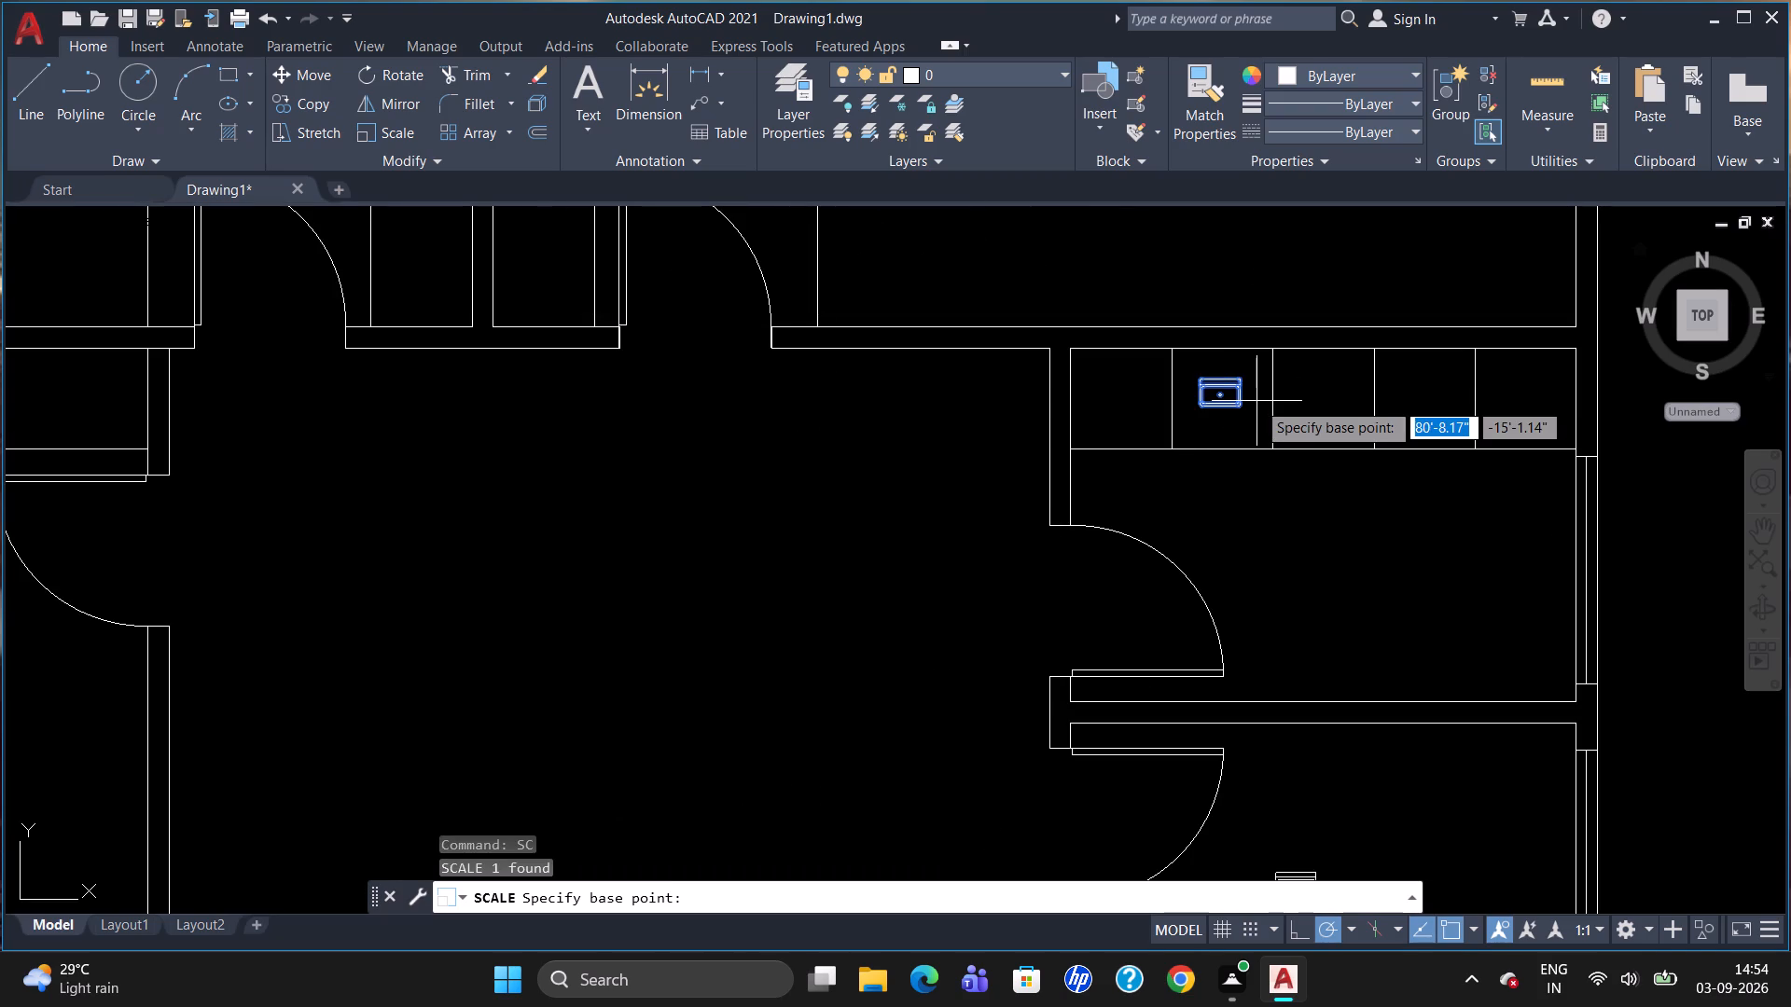
left_click(1236, 376)
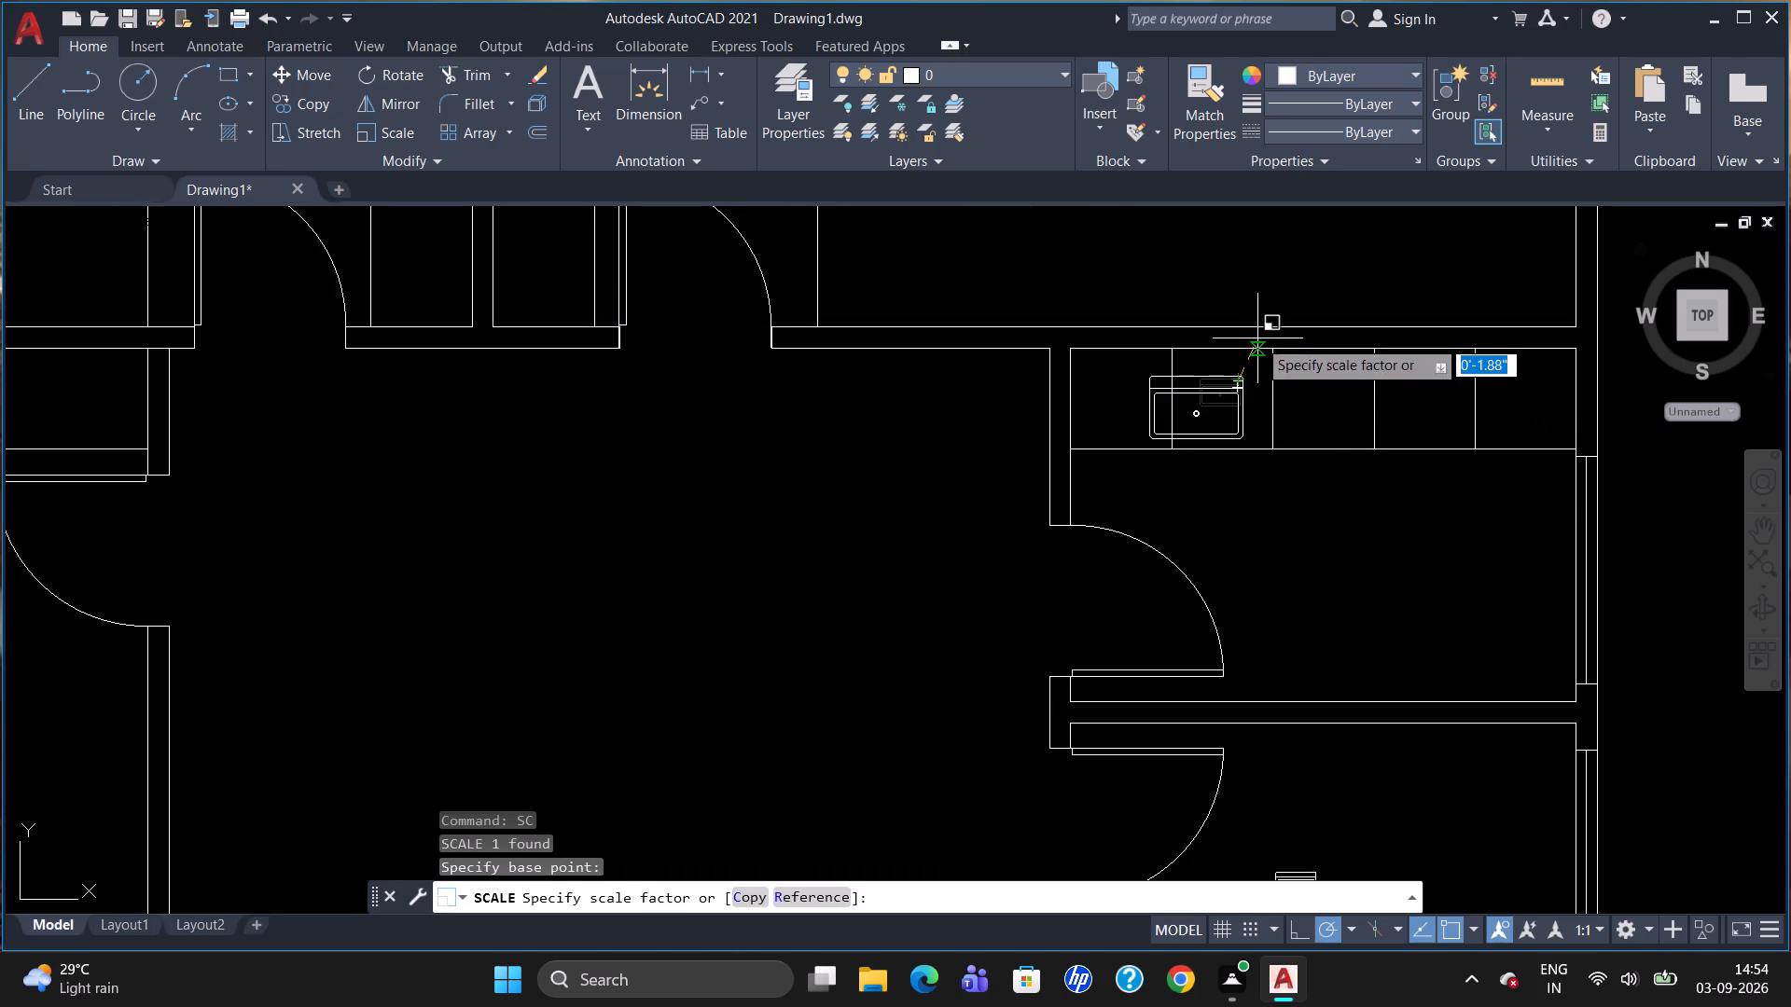
left_click(1247, 355)
Move the enlarged sink to the horizontal middle of the upper built-in's second compartment.
left_click(1240, 390)
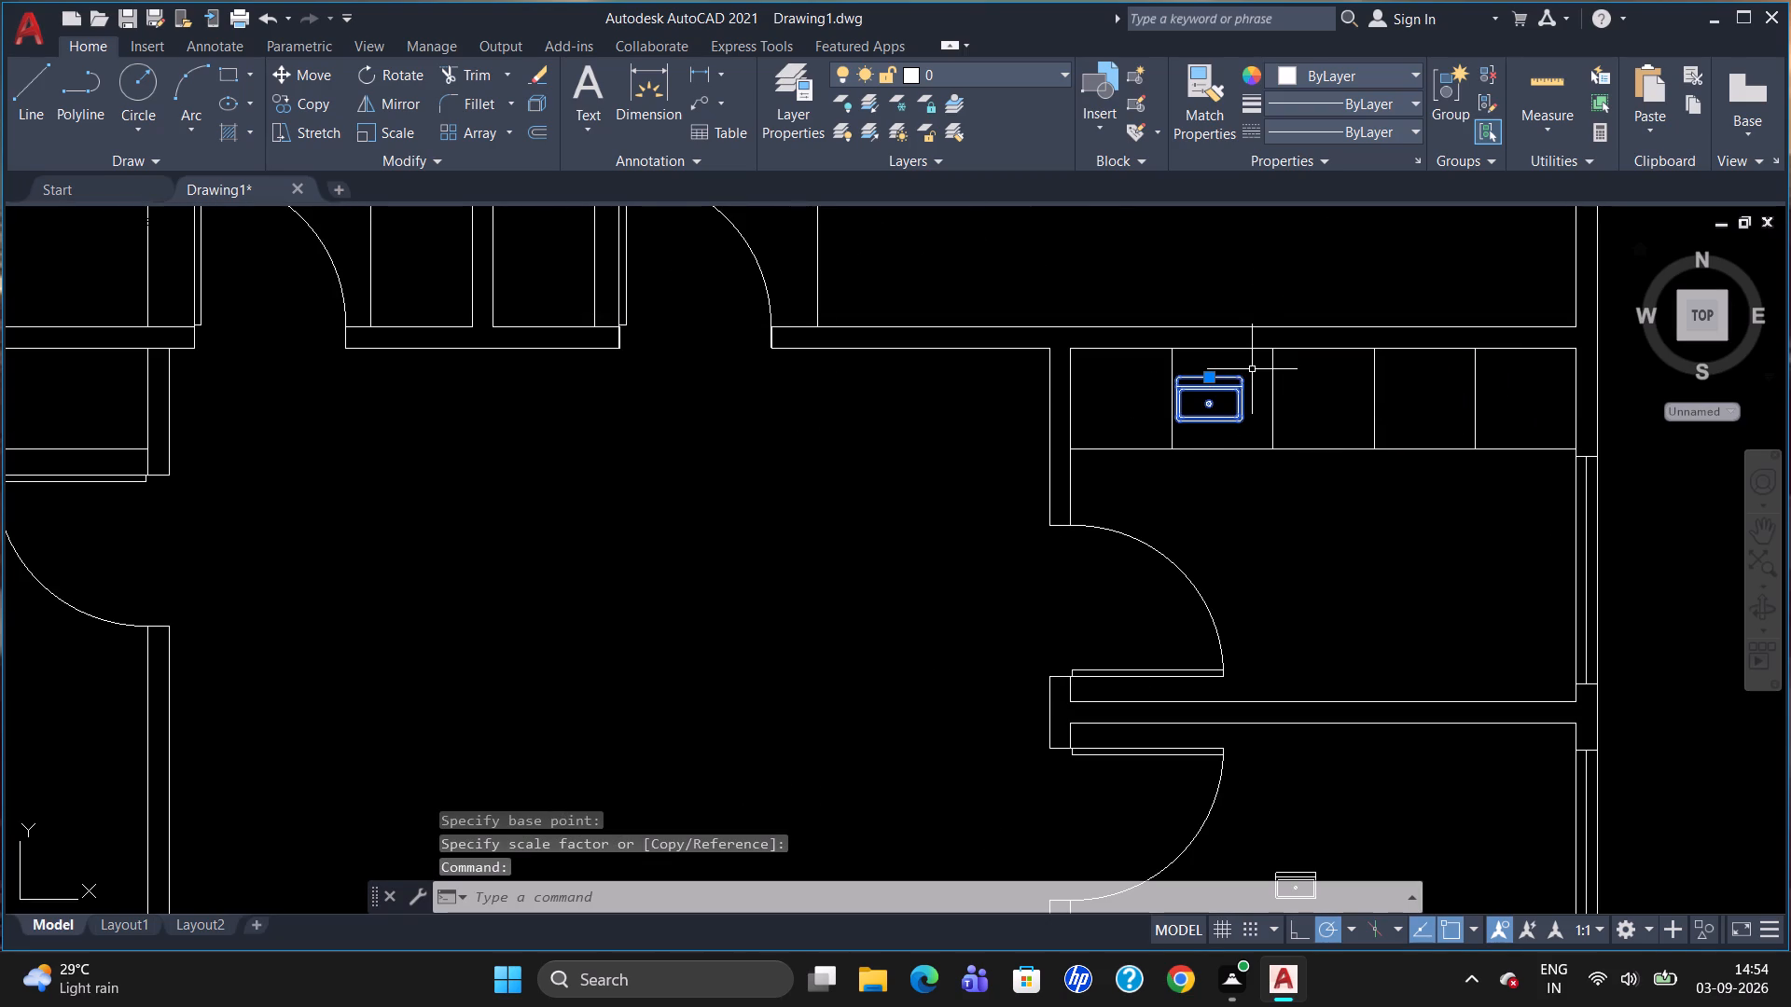
key("m")
key("Return")
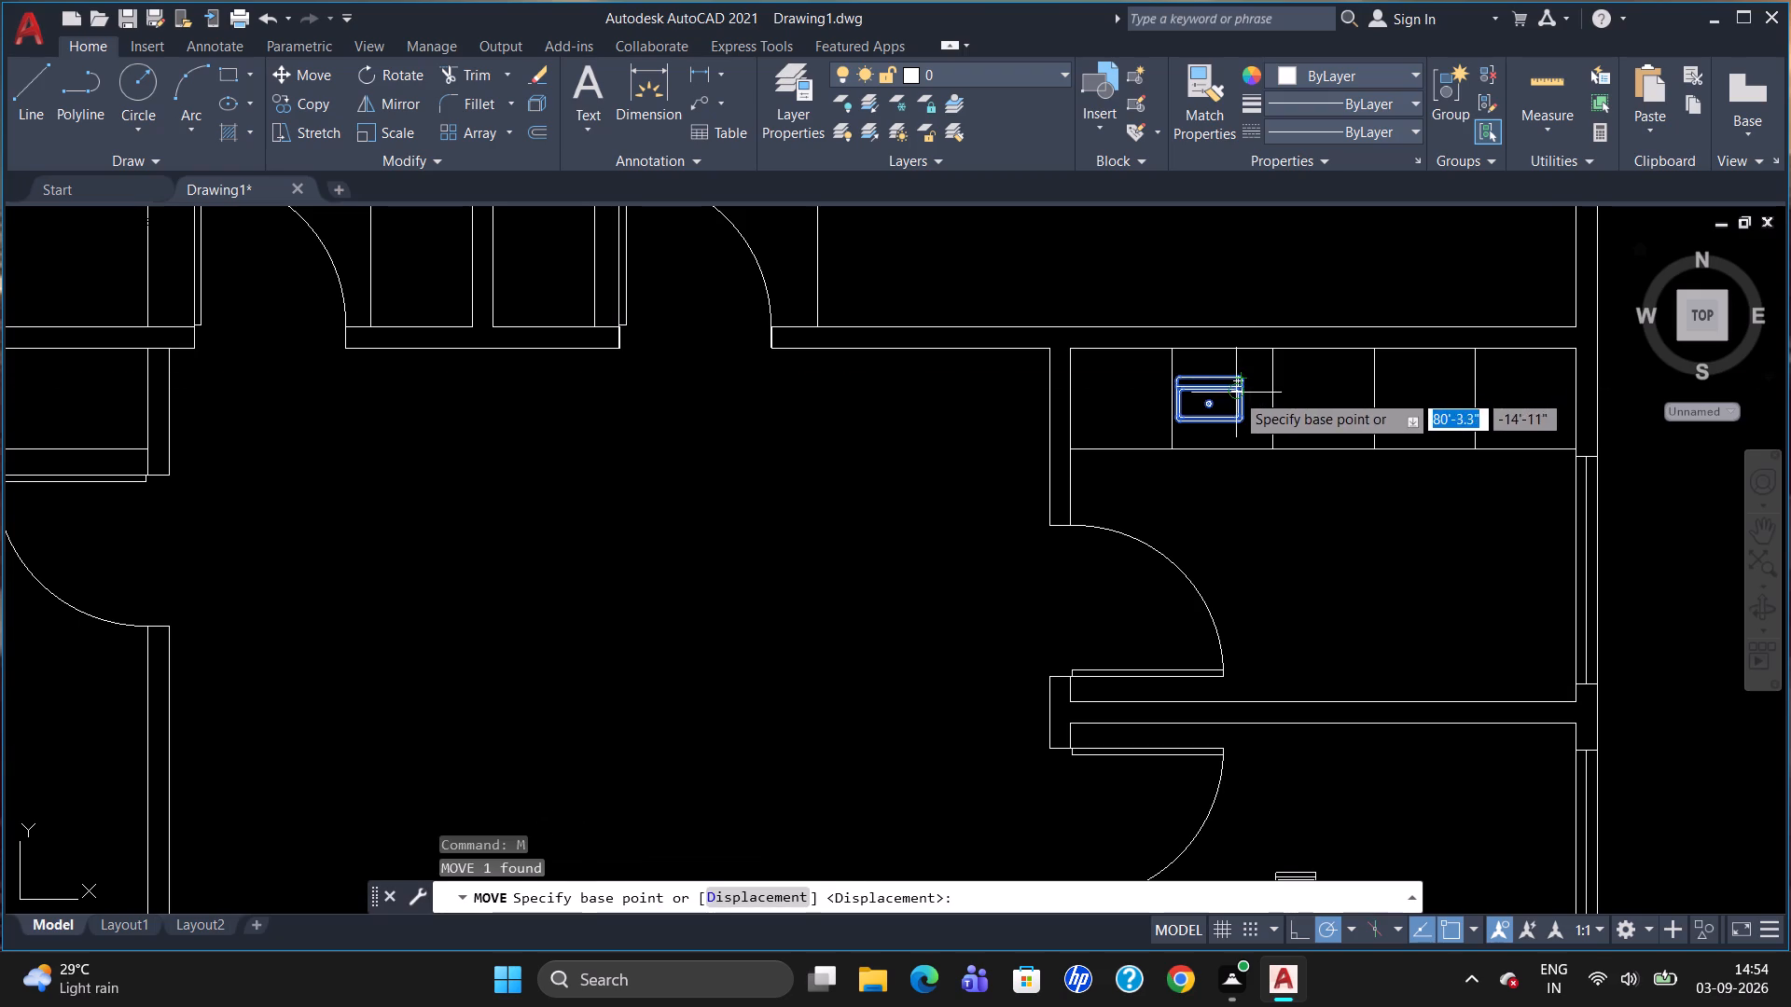
left_click(1237, 383)
scroll(1243, 374, "up", 2)
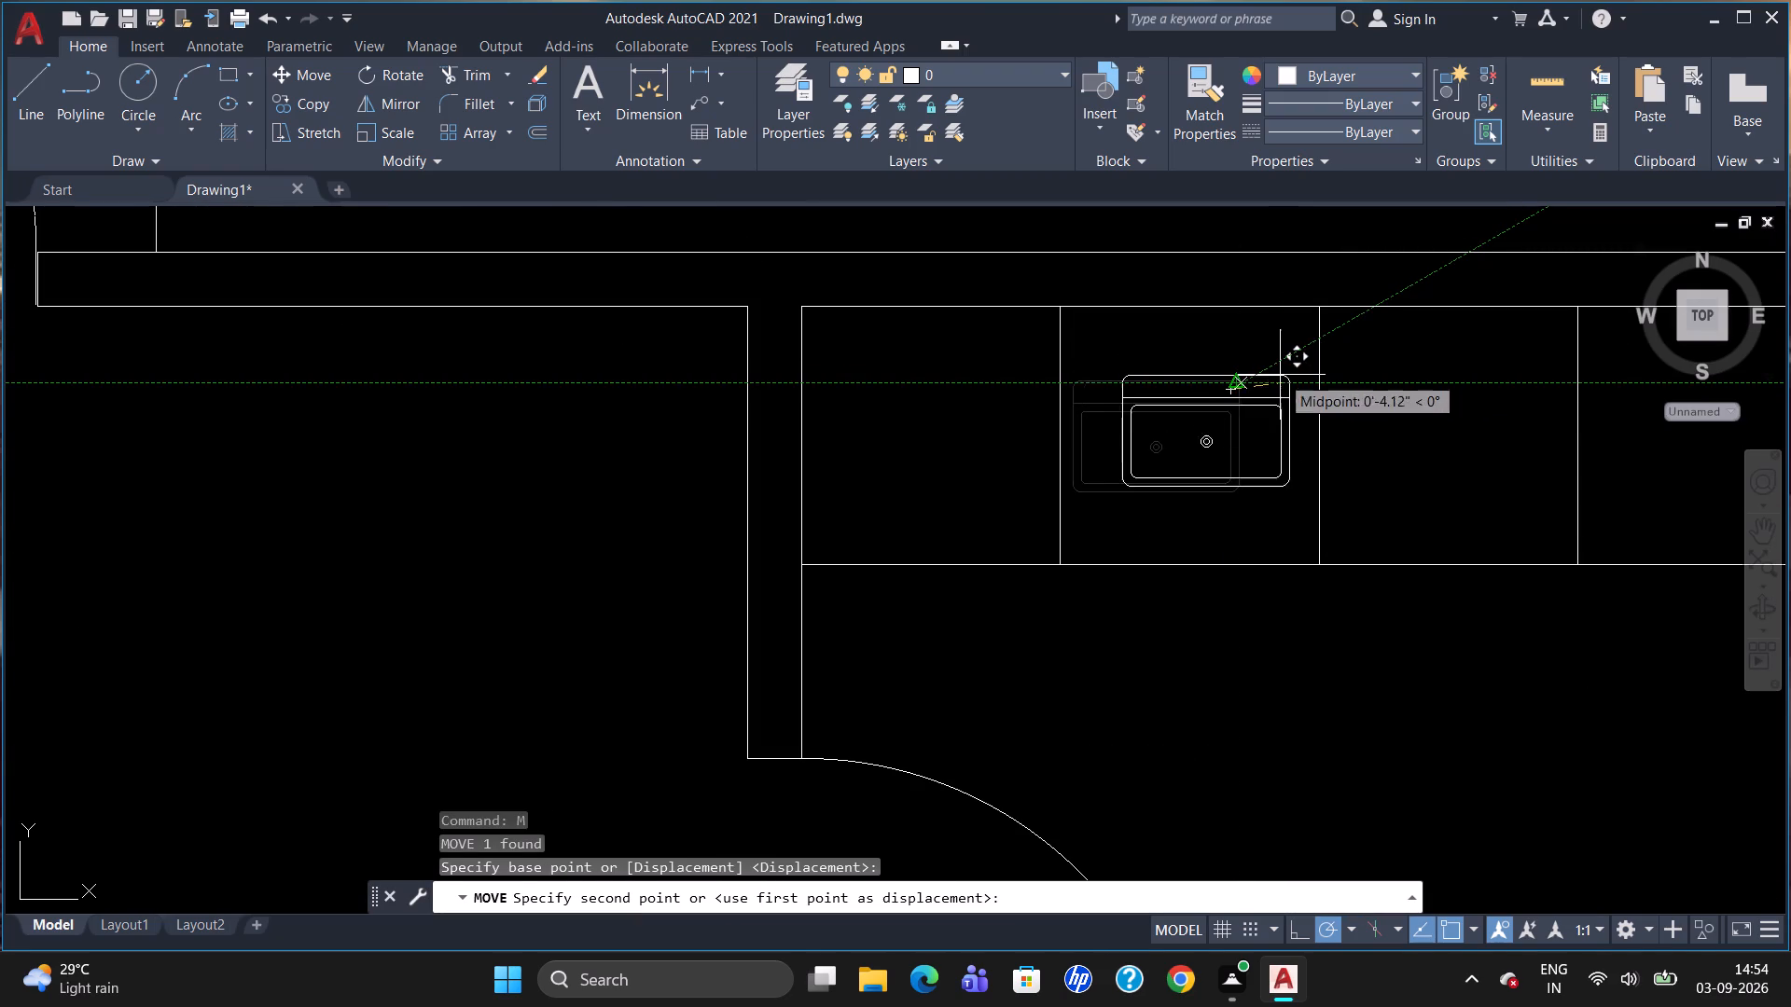
left_click(1264, 381)
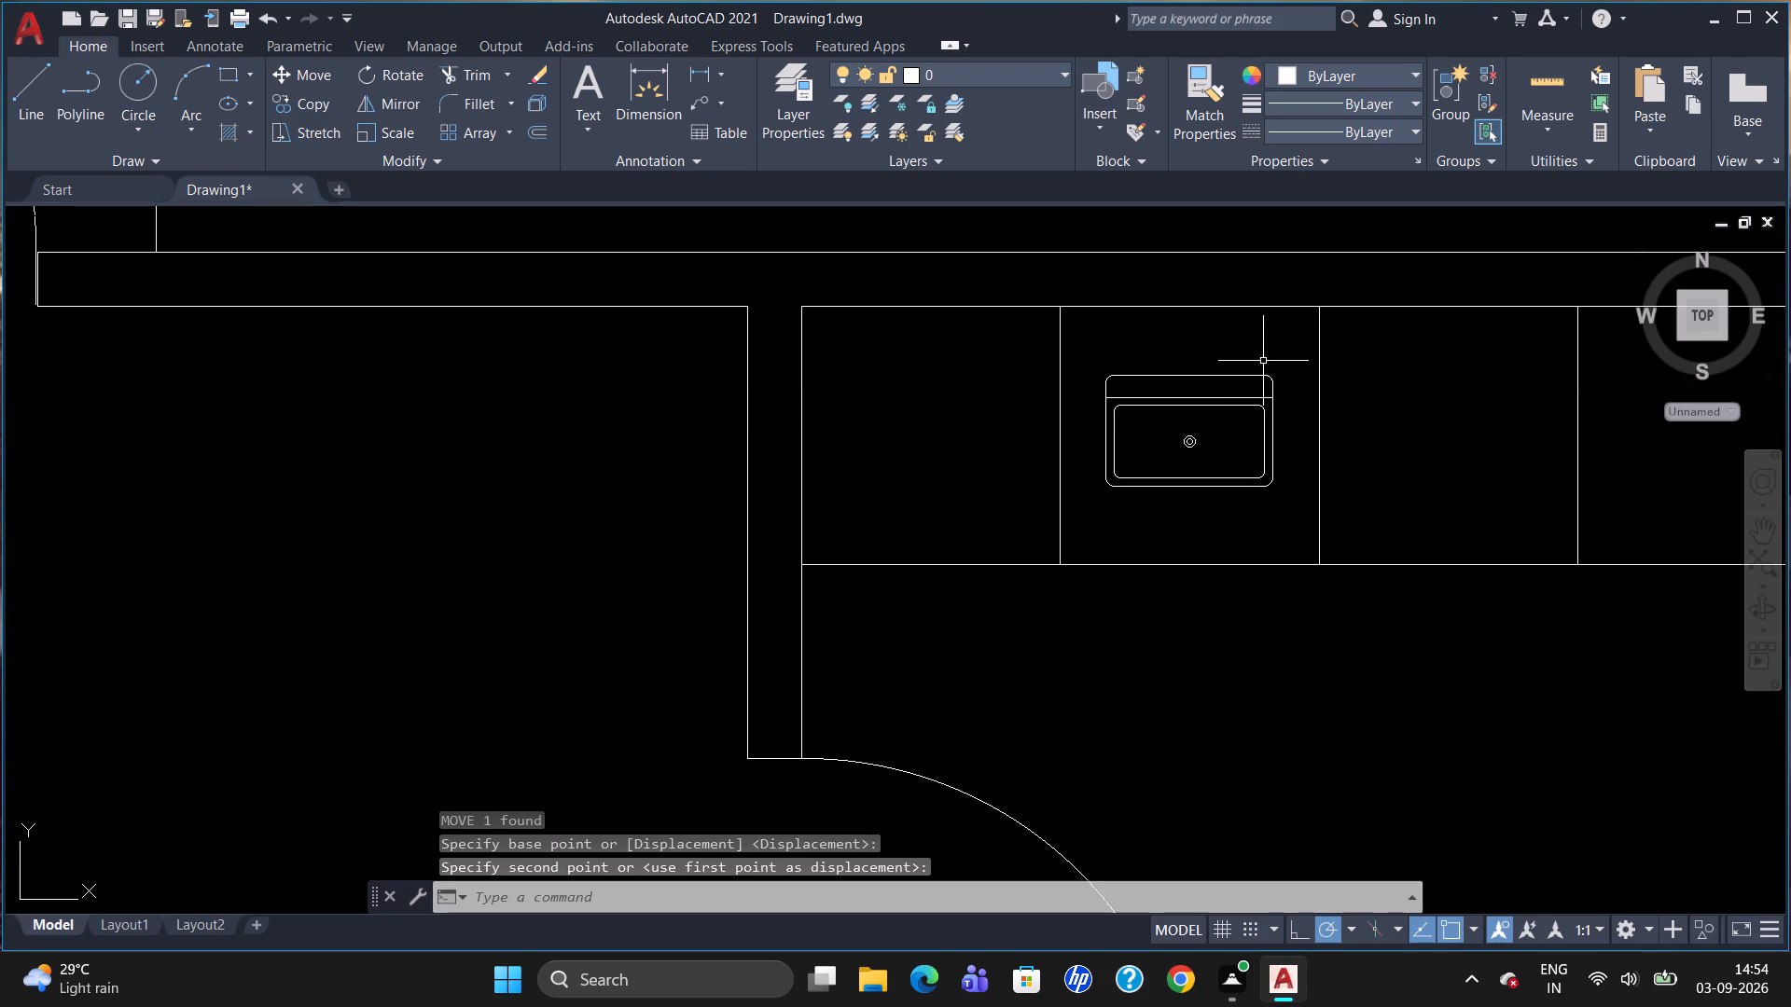
Rotate the copied sink in the lower small room by 180 degrees about its centre.
scroll(1255, 330, "down", 2)
scroll(1338, 360, "down", 1)
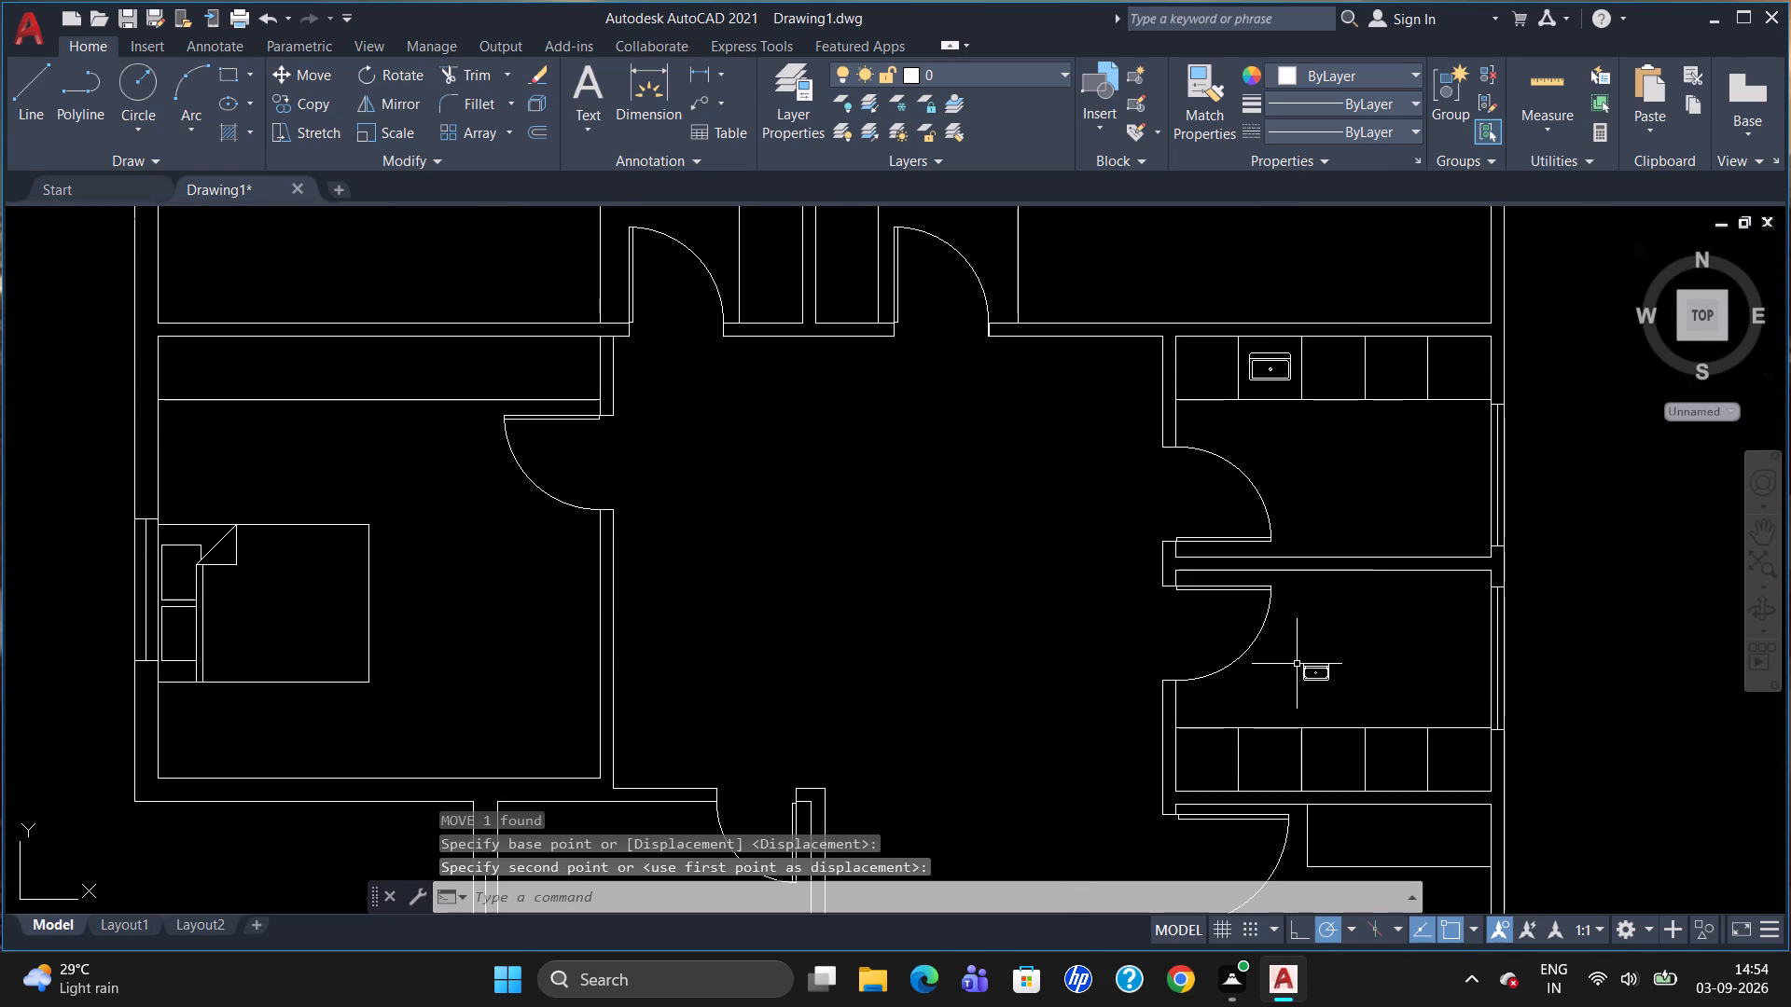
left_click(1307, 666)
type("RO")
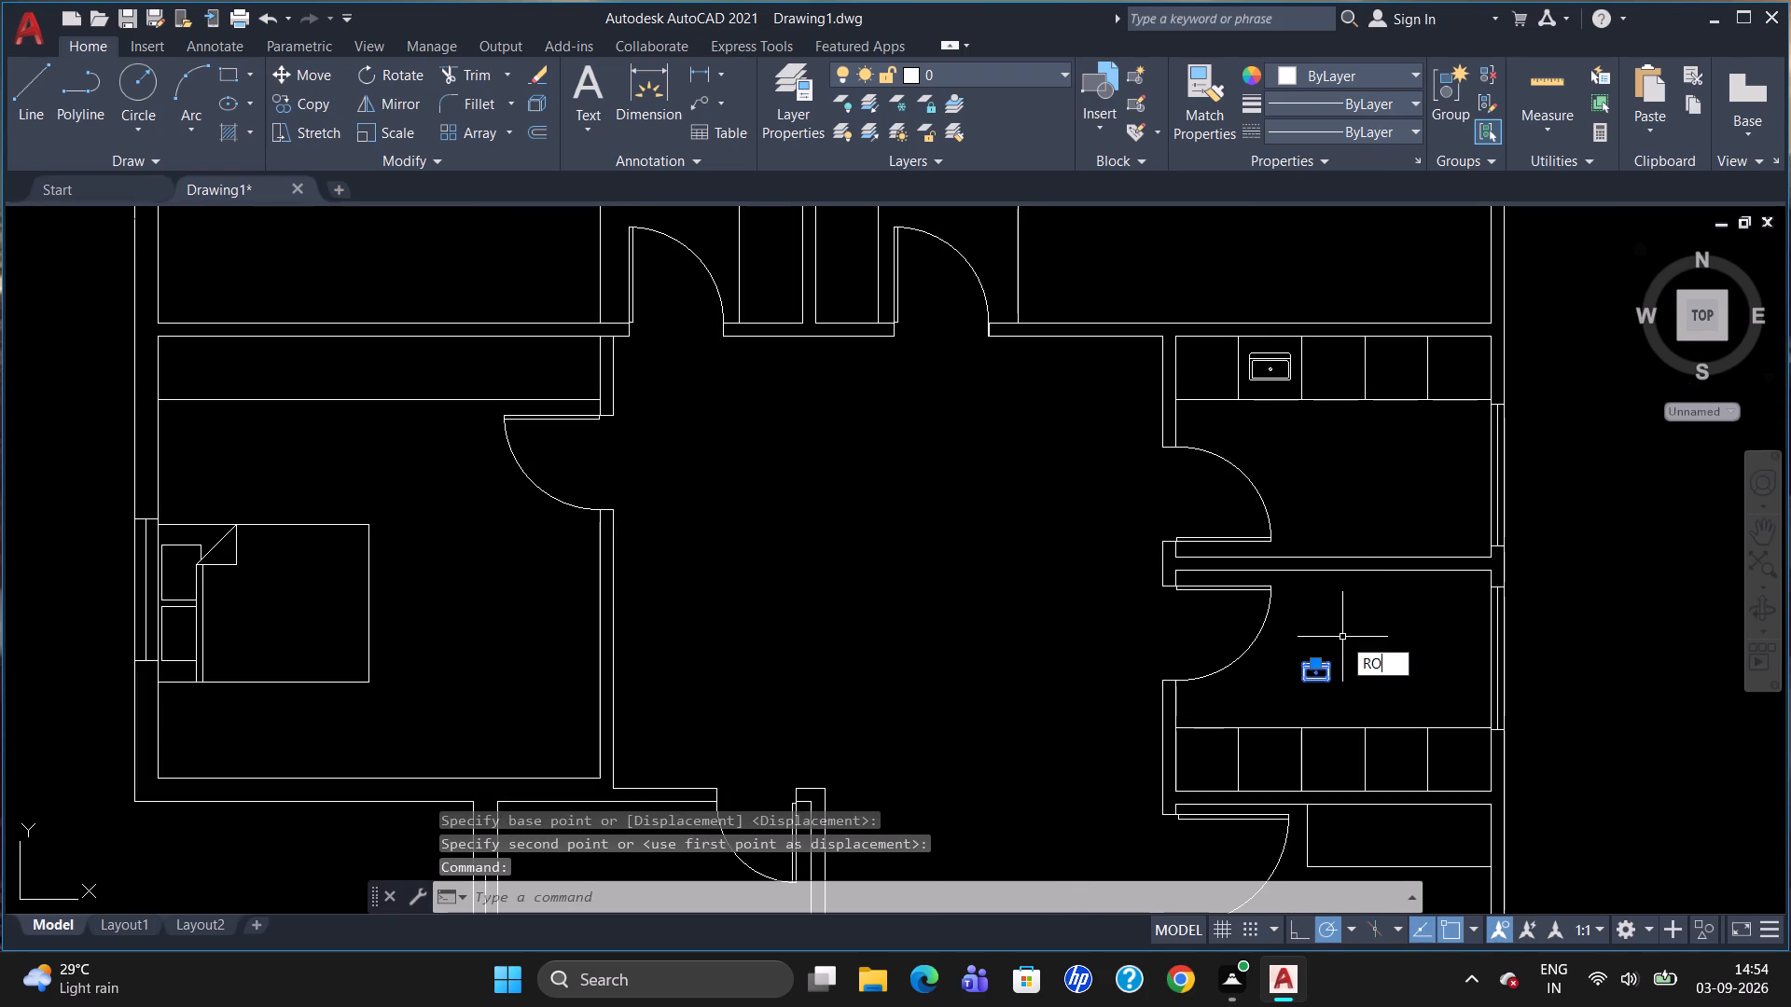
key("Return")
left_click(1321, 671)
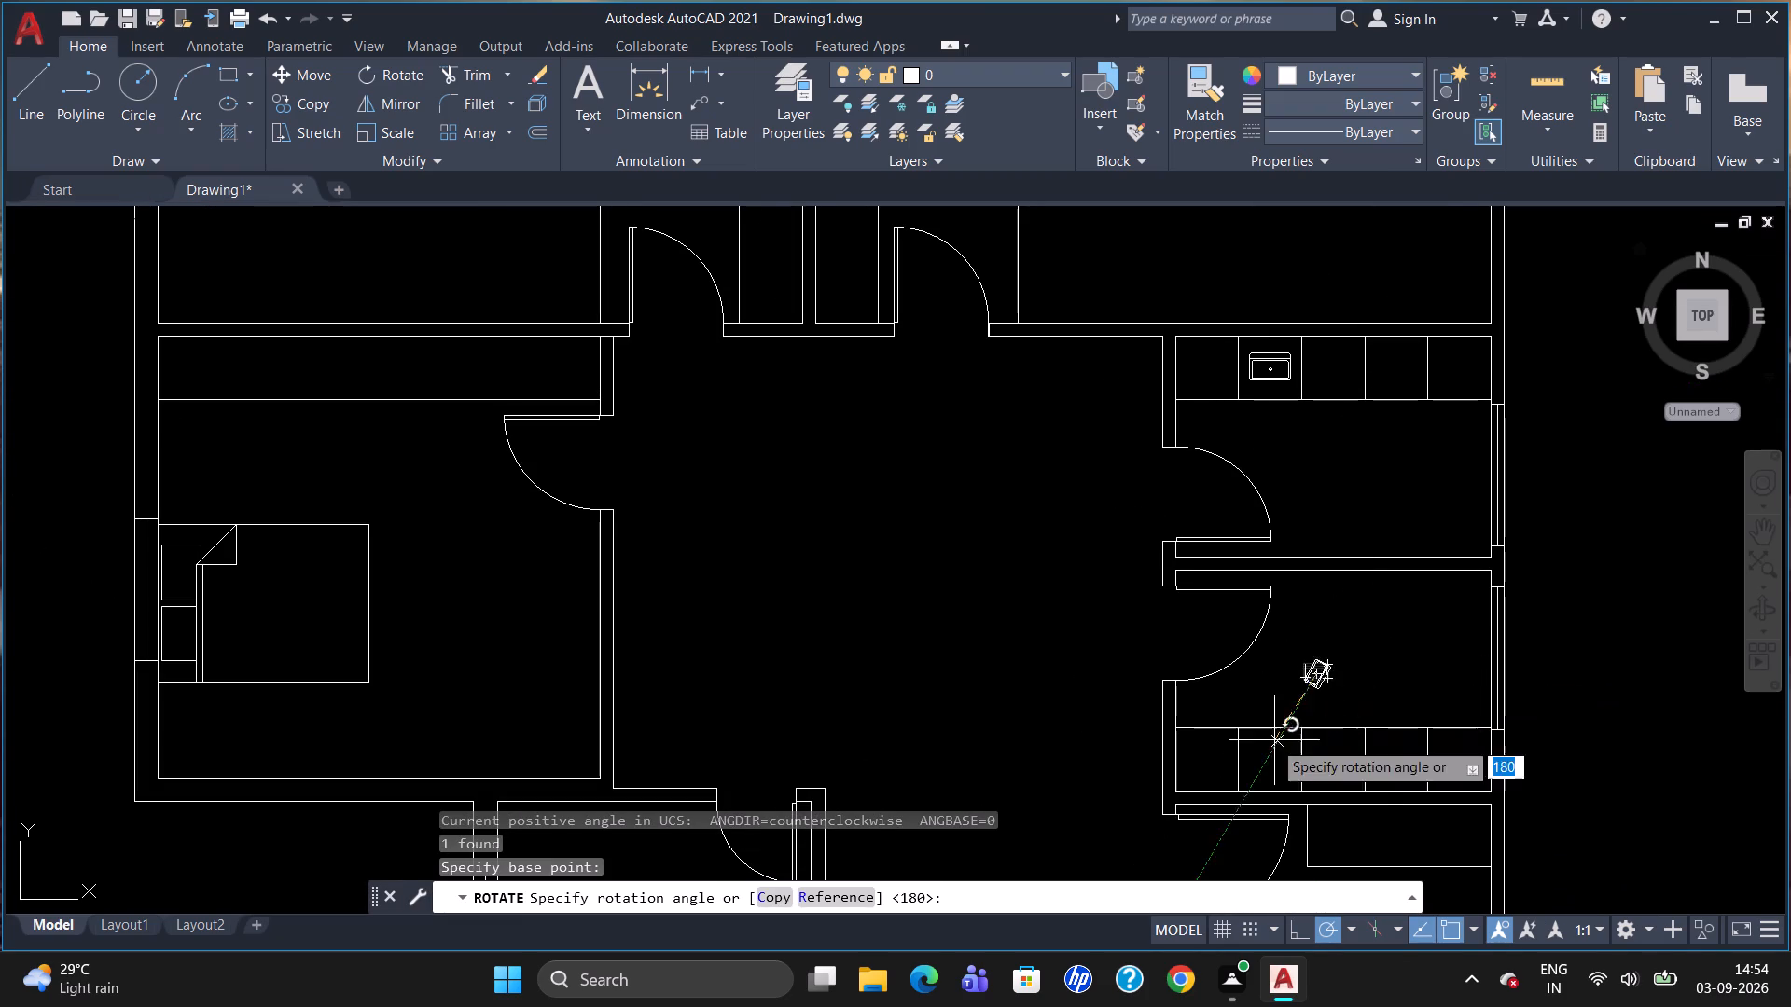
left_click(1263, 678)
Move the rotated sink into the second compartment of the lower small room's built-in.
left_click(1321, 677)
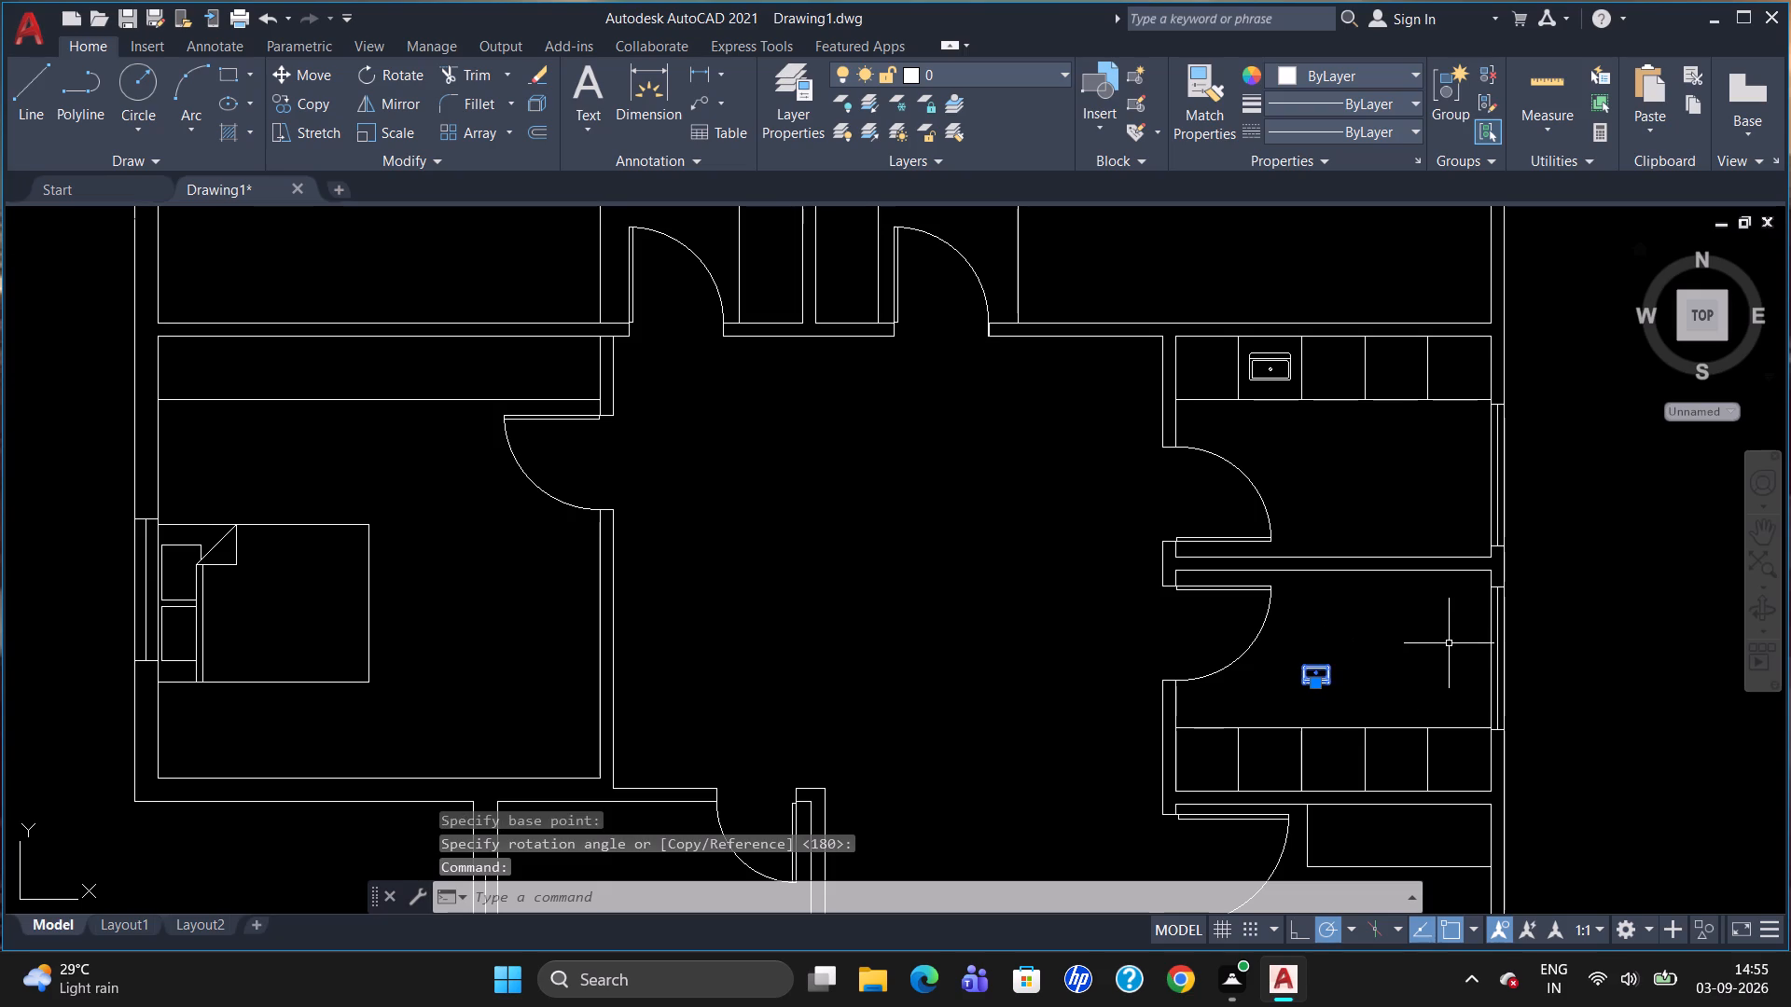
key("m")
key("Return")
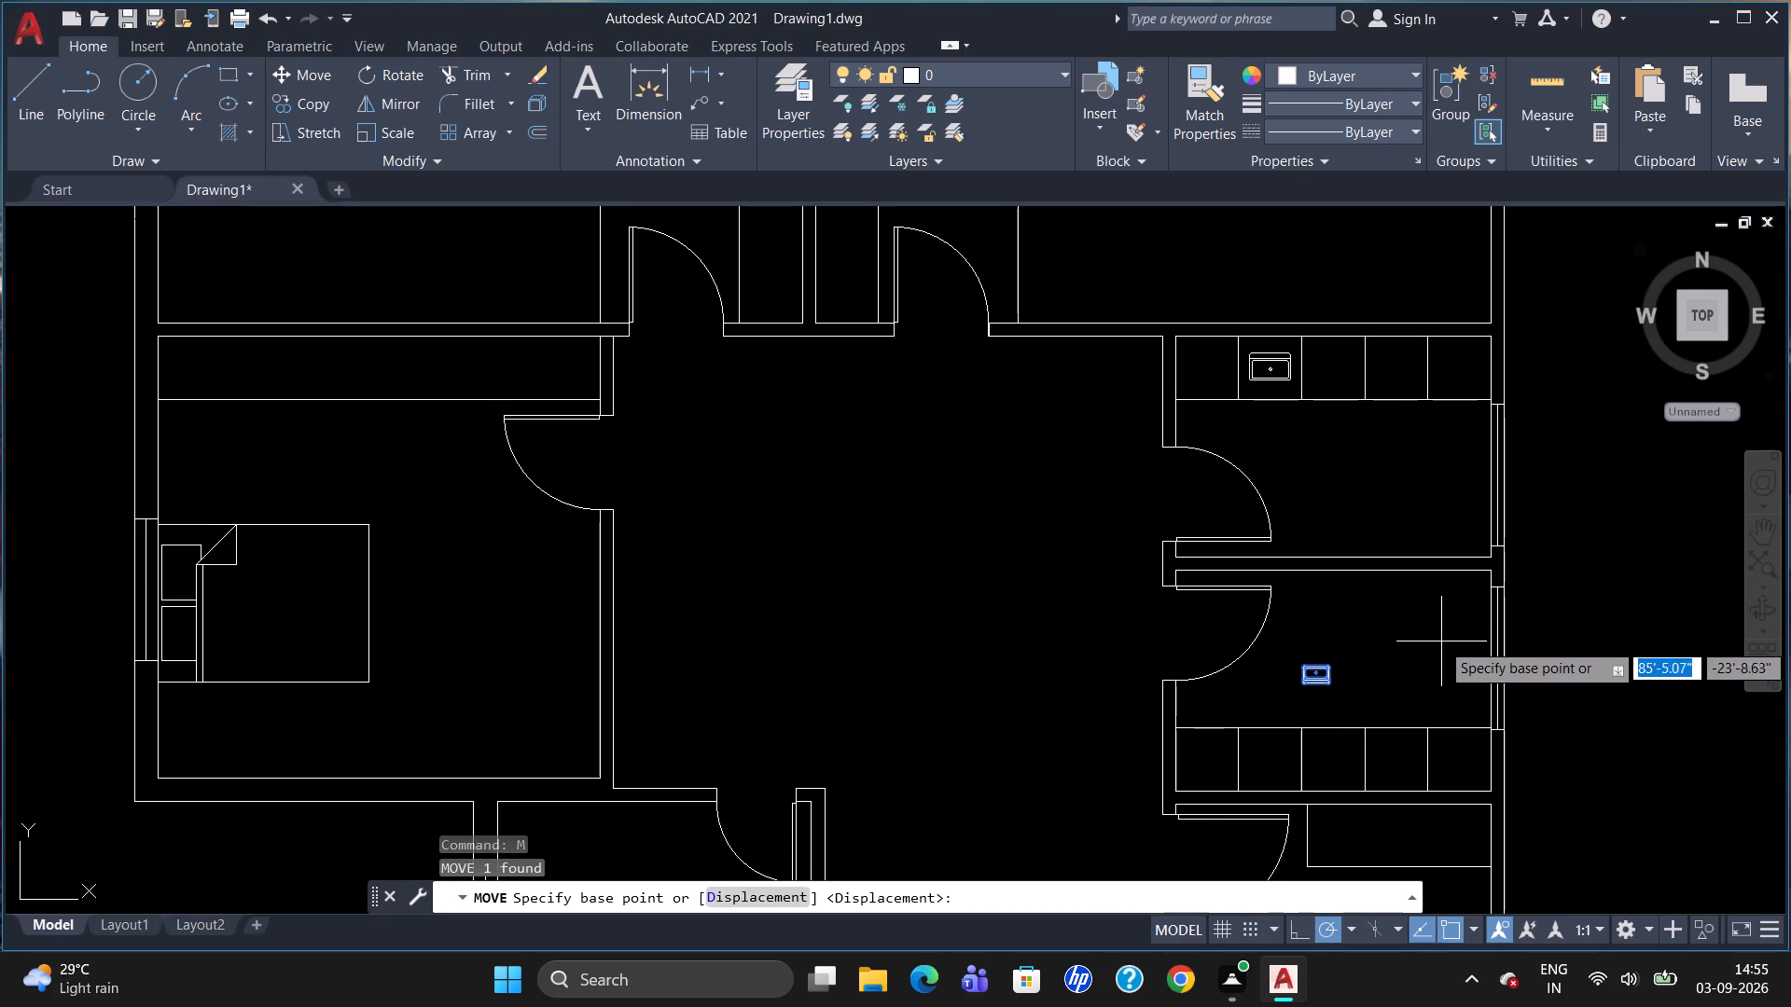
left_click(1316, 681)
scroll(1253, 766, "up", 2)
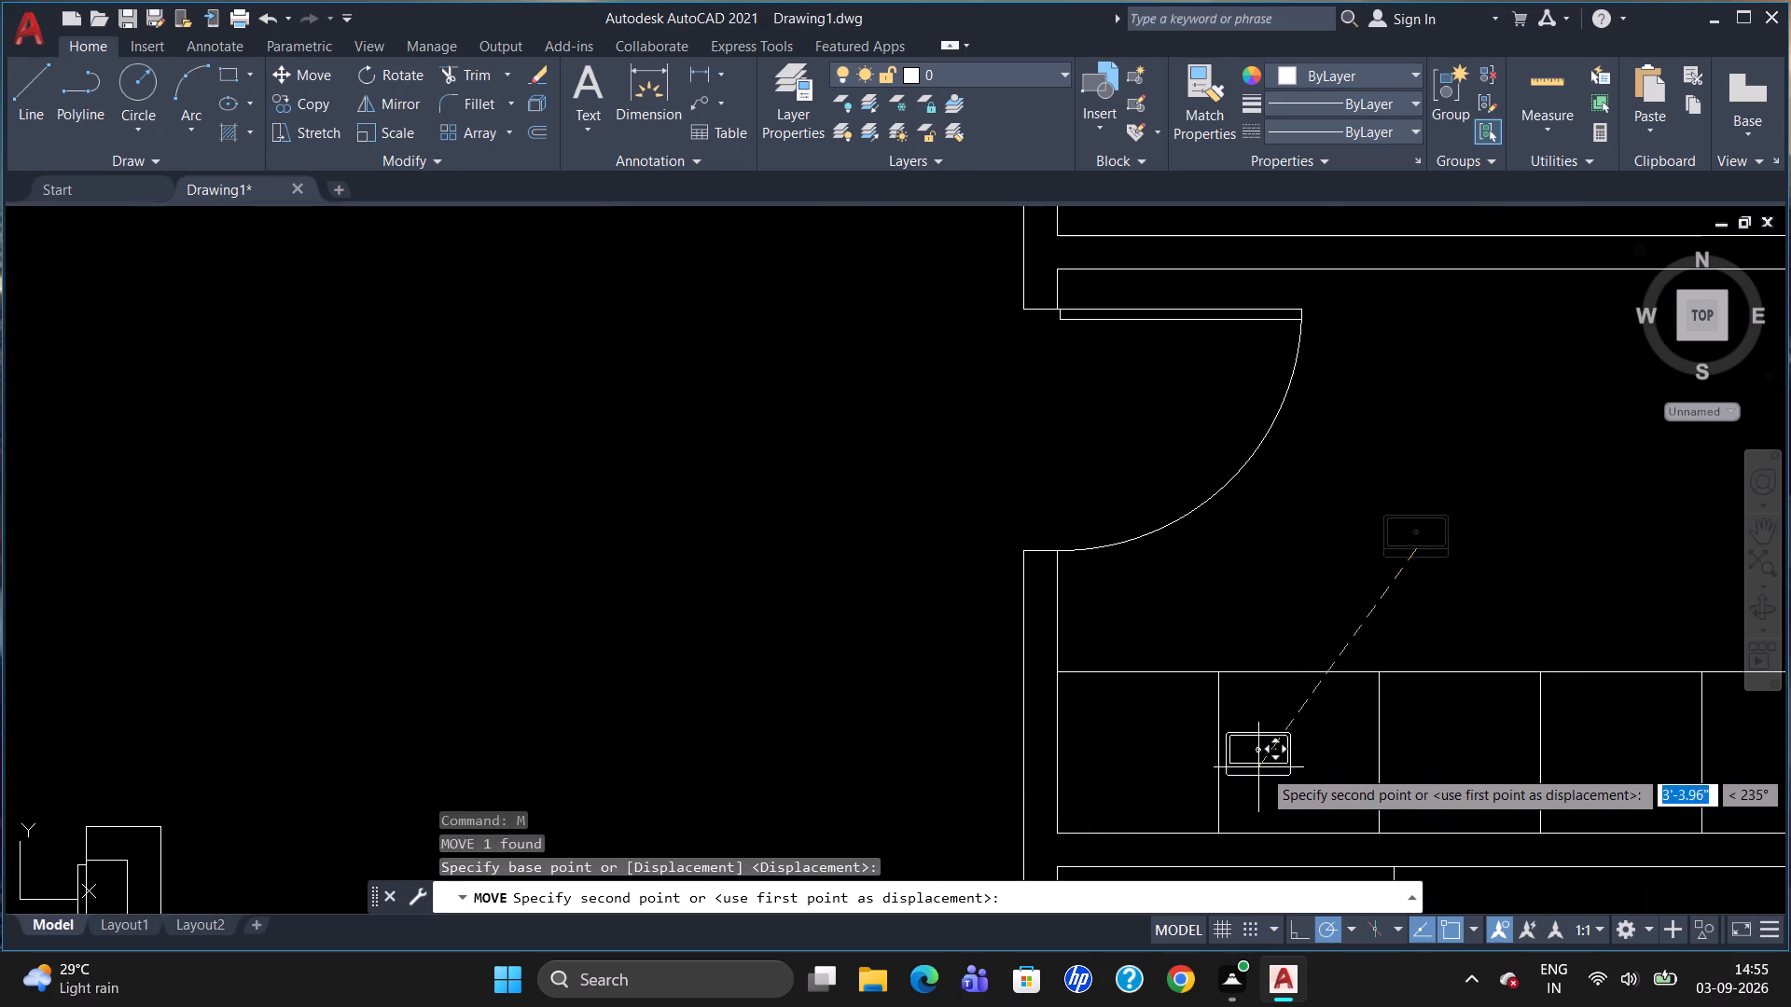
left_click(1292, 770)
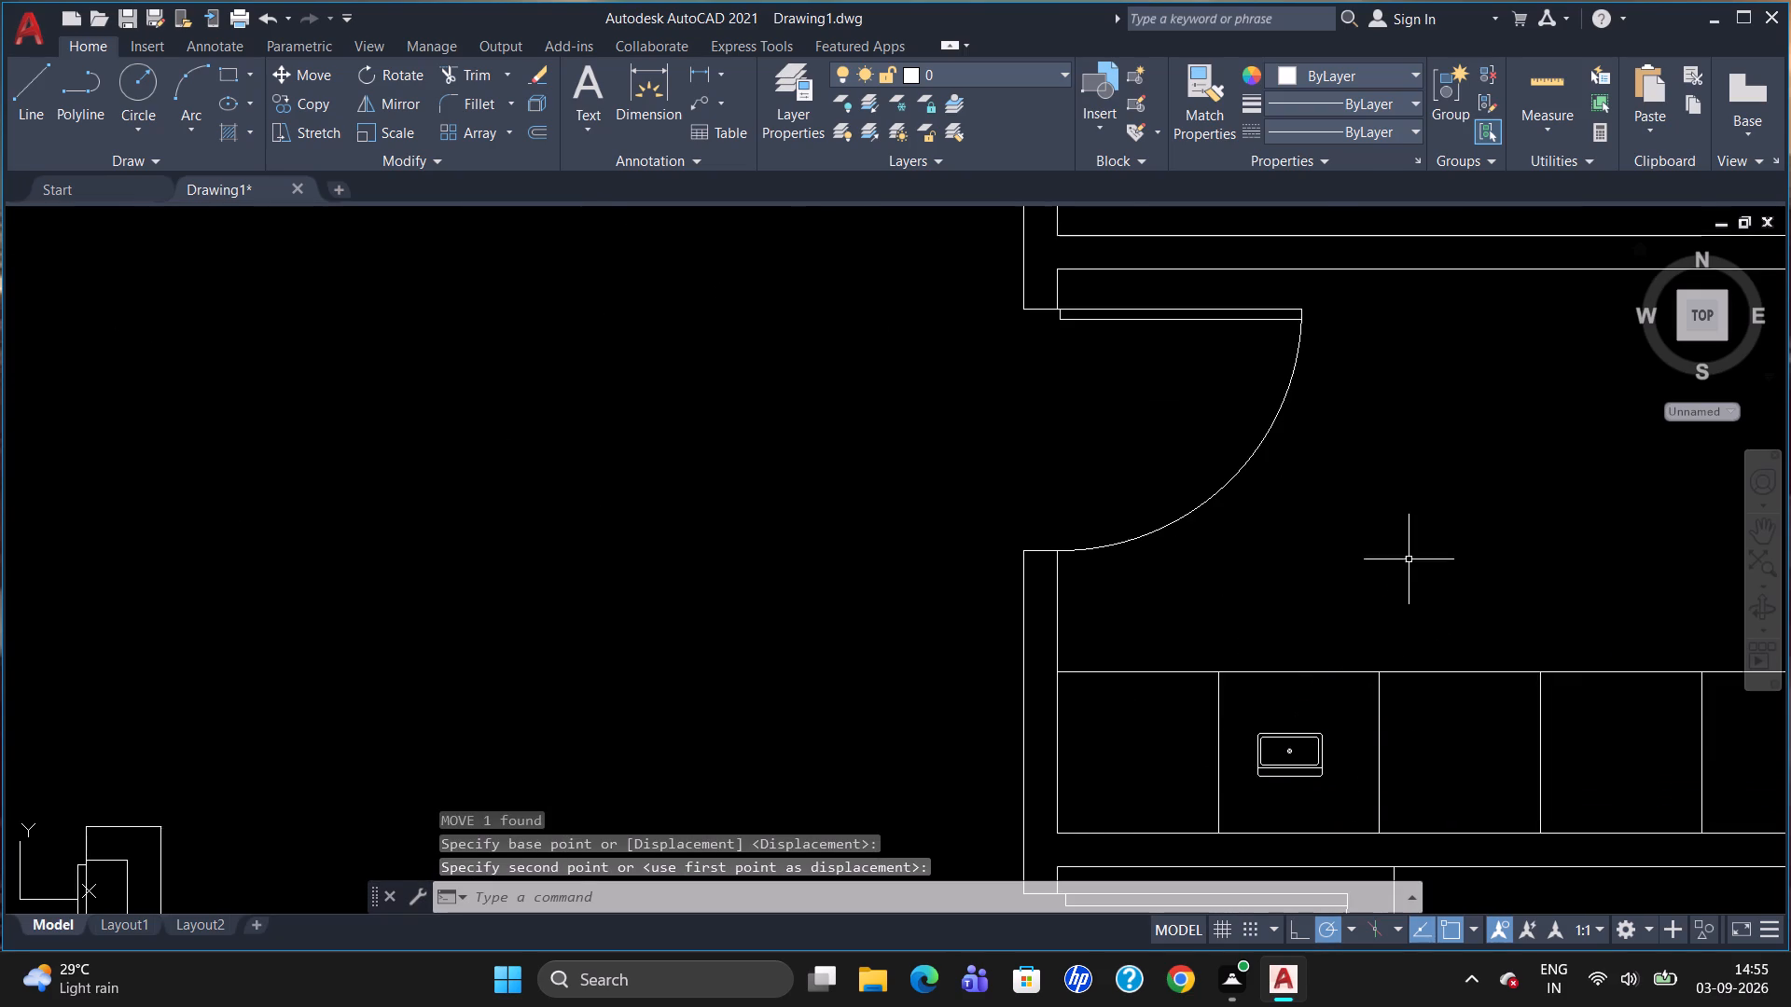
Scale up the lower room's sink from its upper-right corner to a little over half the compartment's width.
scroll(1409, 578, "down", 1)
scroll(1372, 752, "up", 1)
left_click(1299, 667)
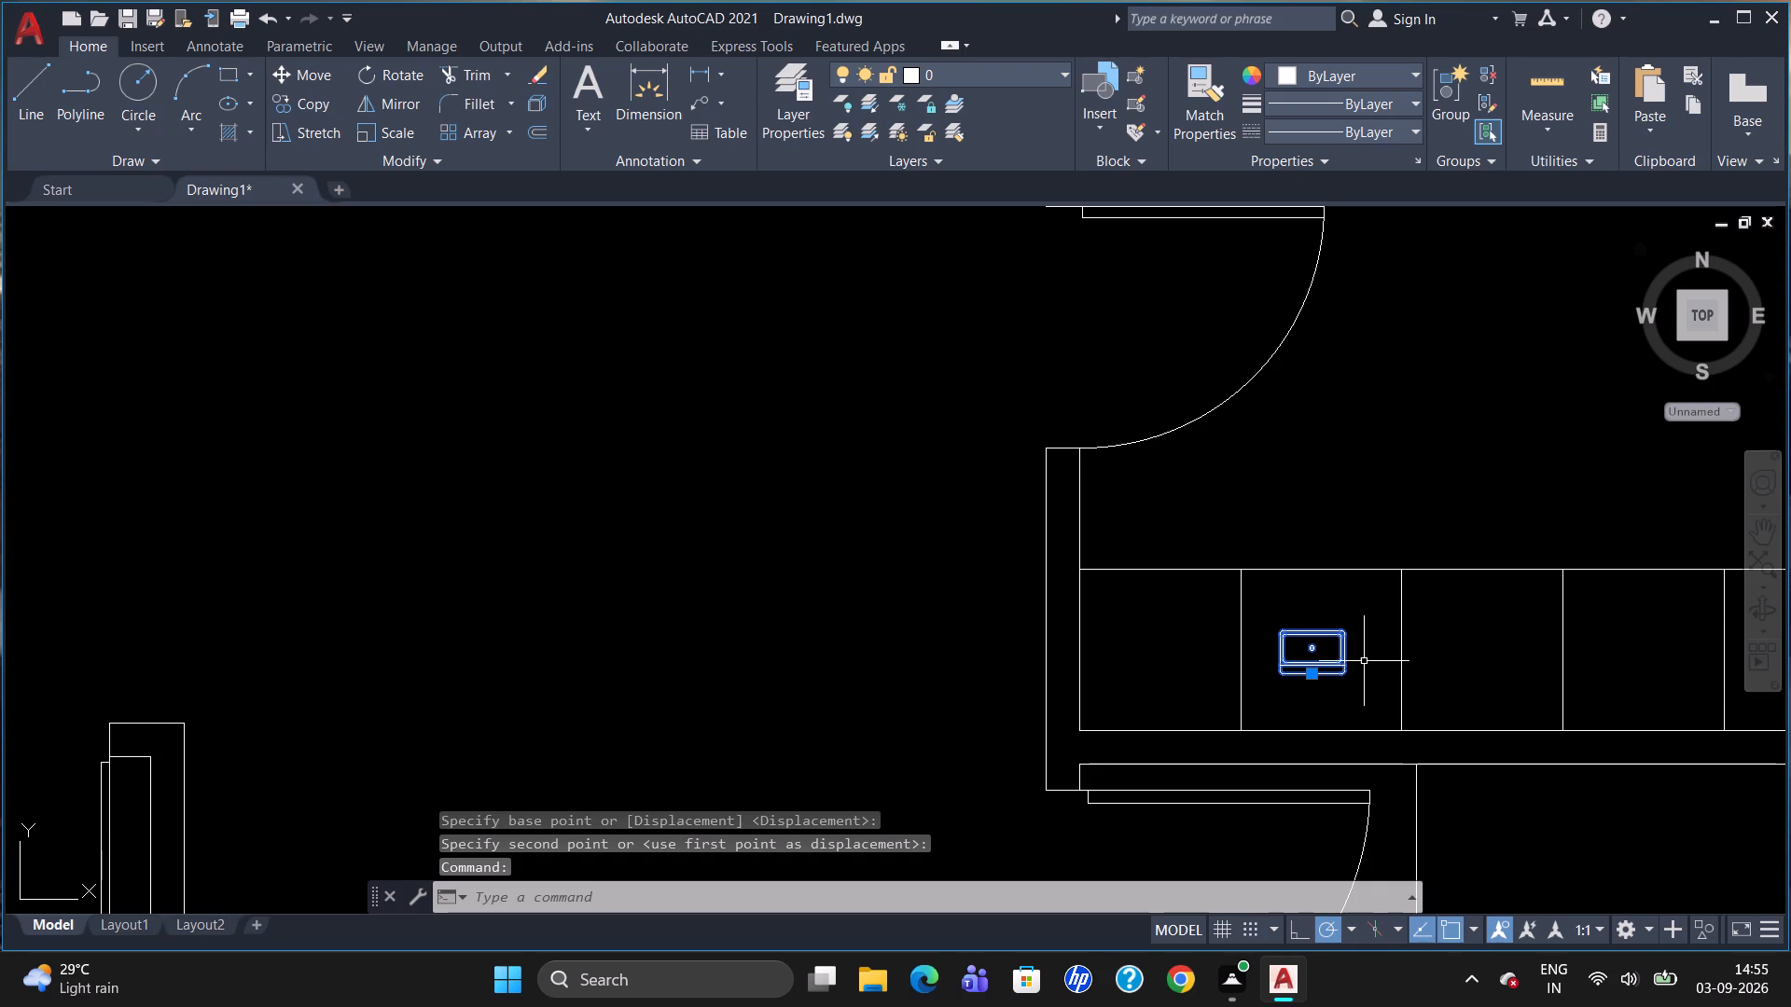
type("SC")
key("Return")
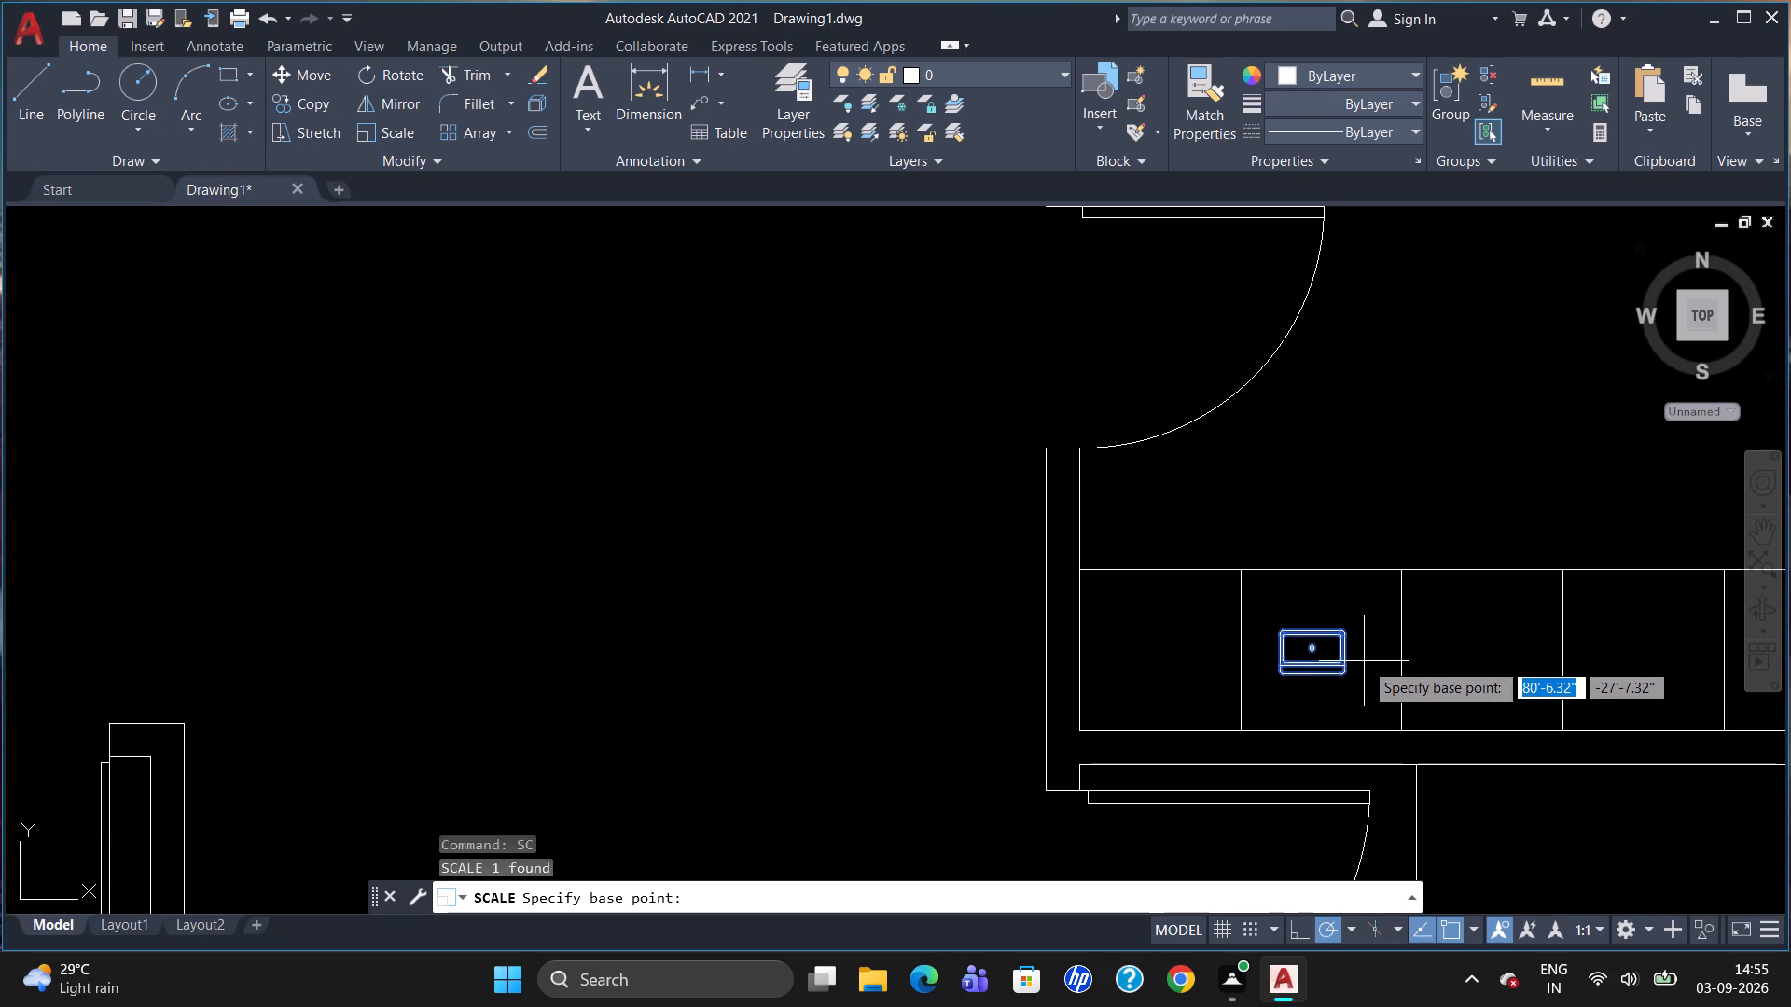
left_click(1340, 636)
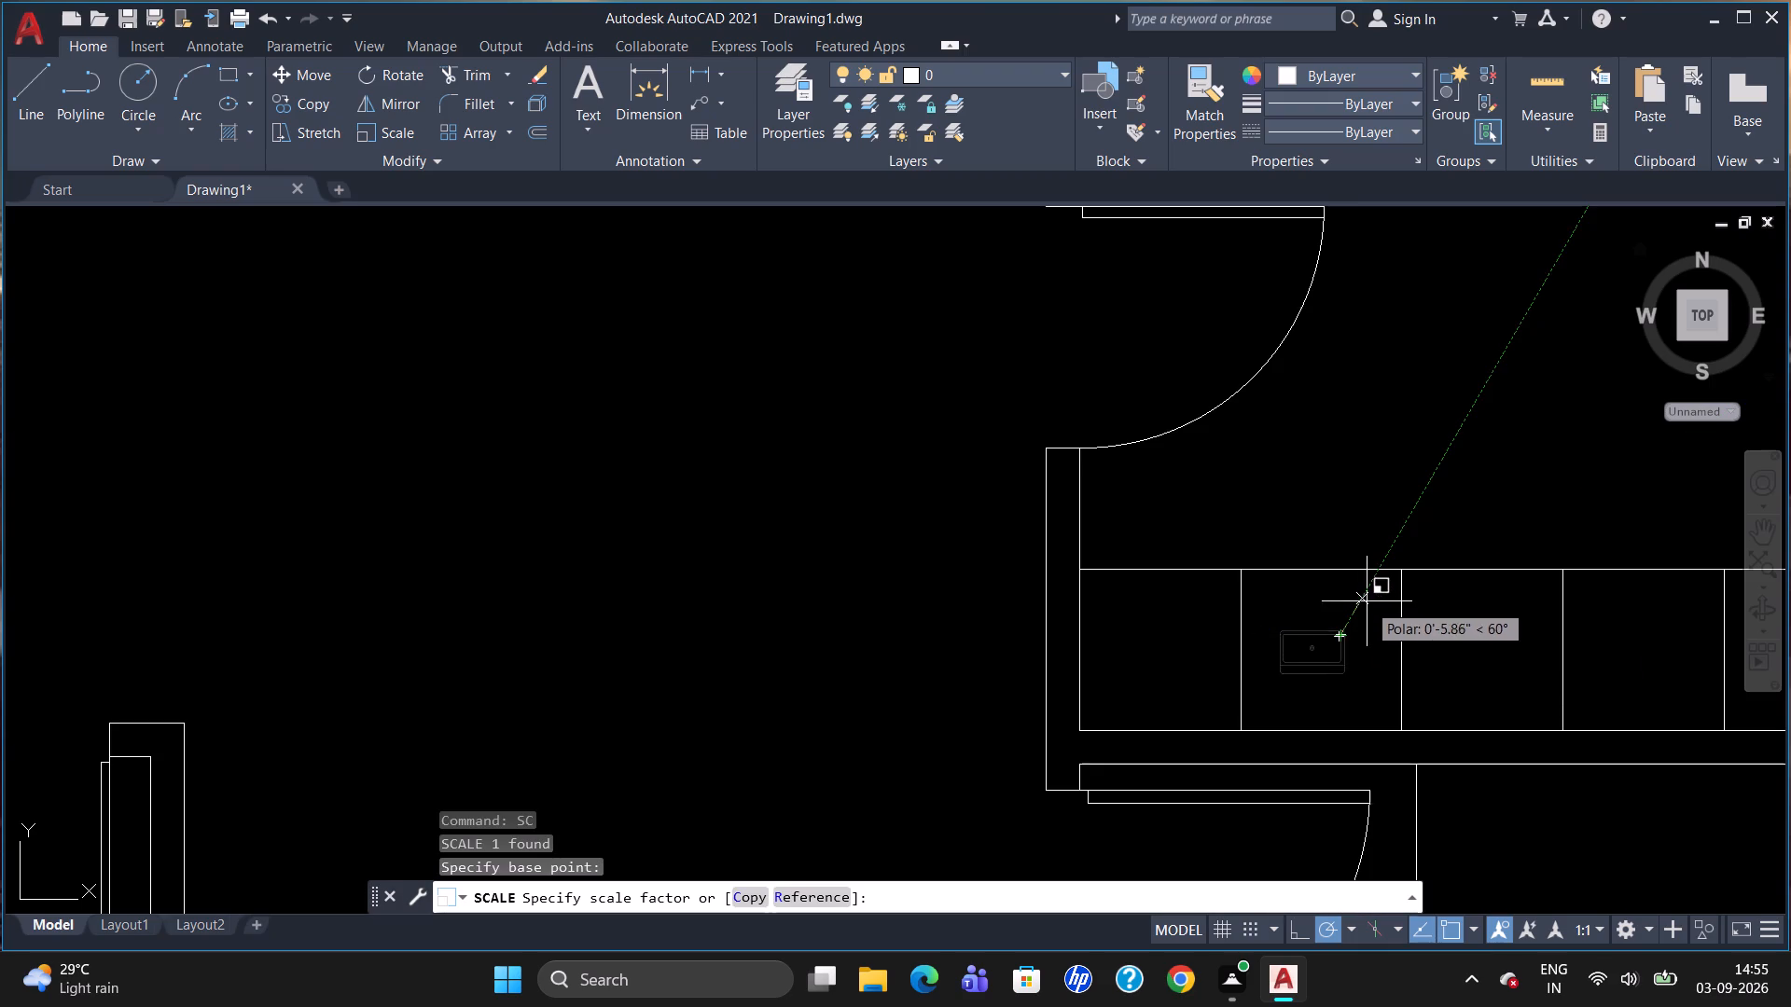
left_click(1368, 597)
Move the enlarged lower sink slightly up and right, near the middle of its second compartment.
left_click(1317, 633)
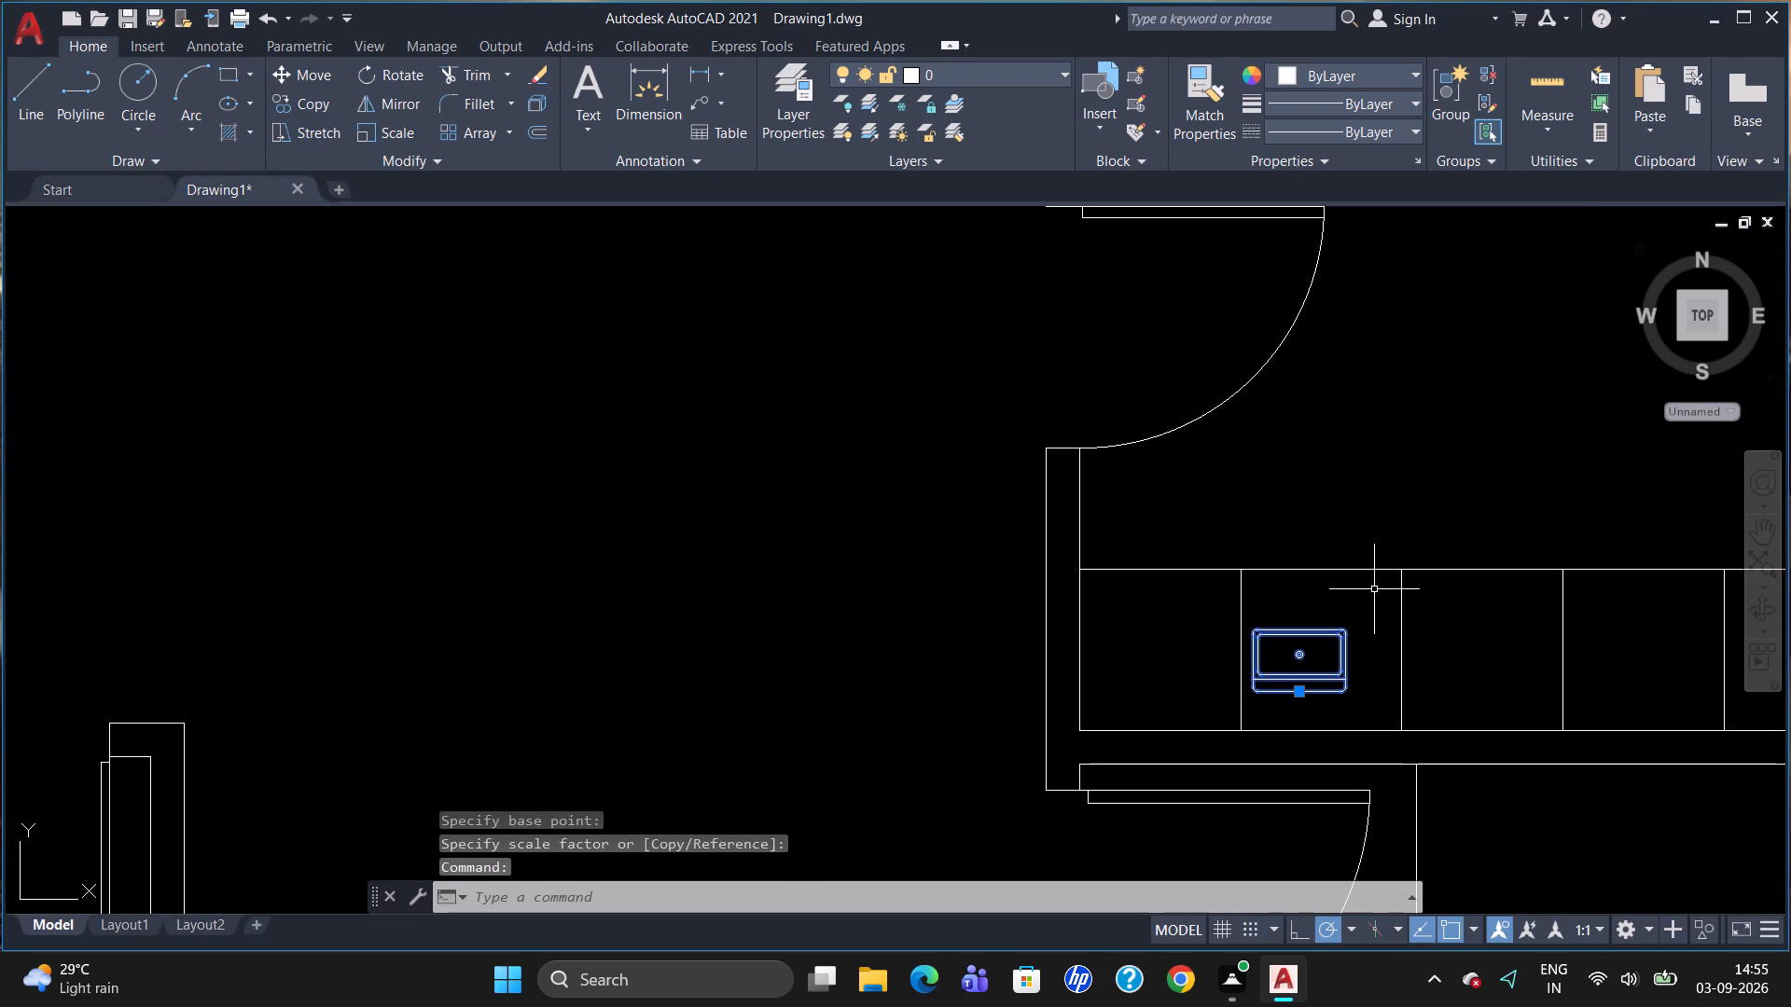
key("m")
key("Return")
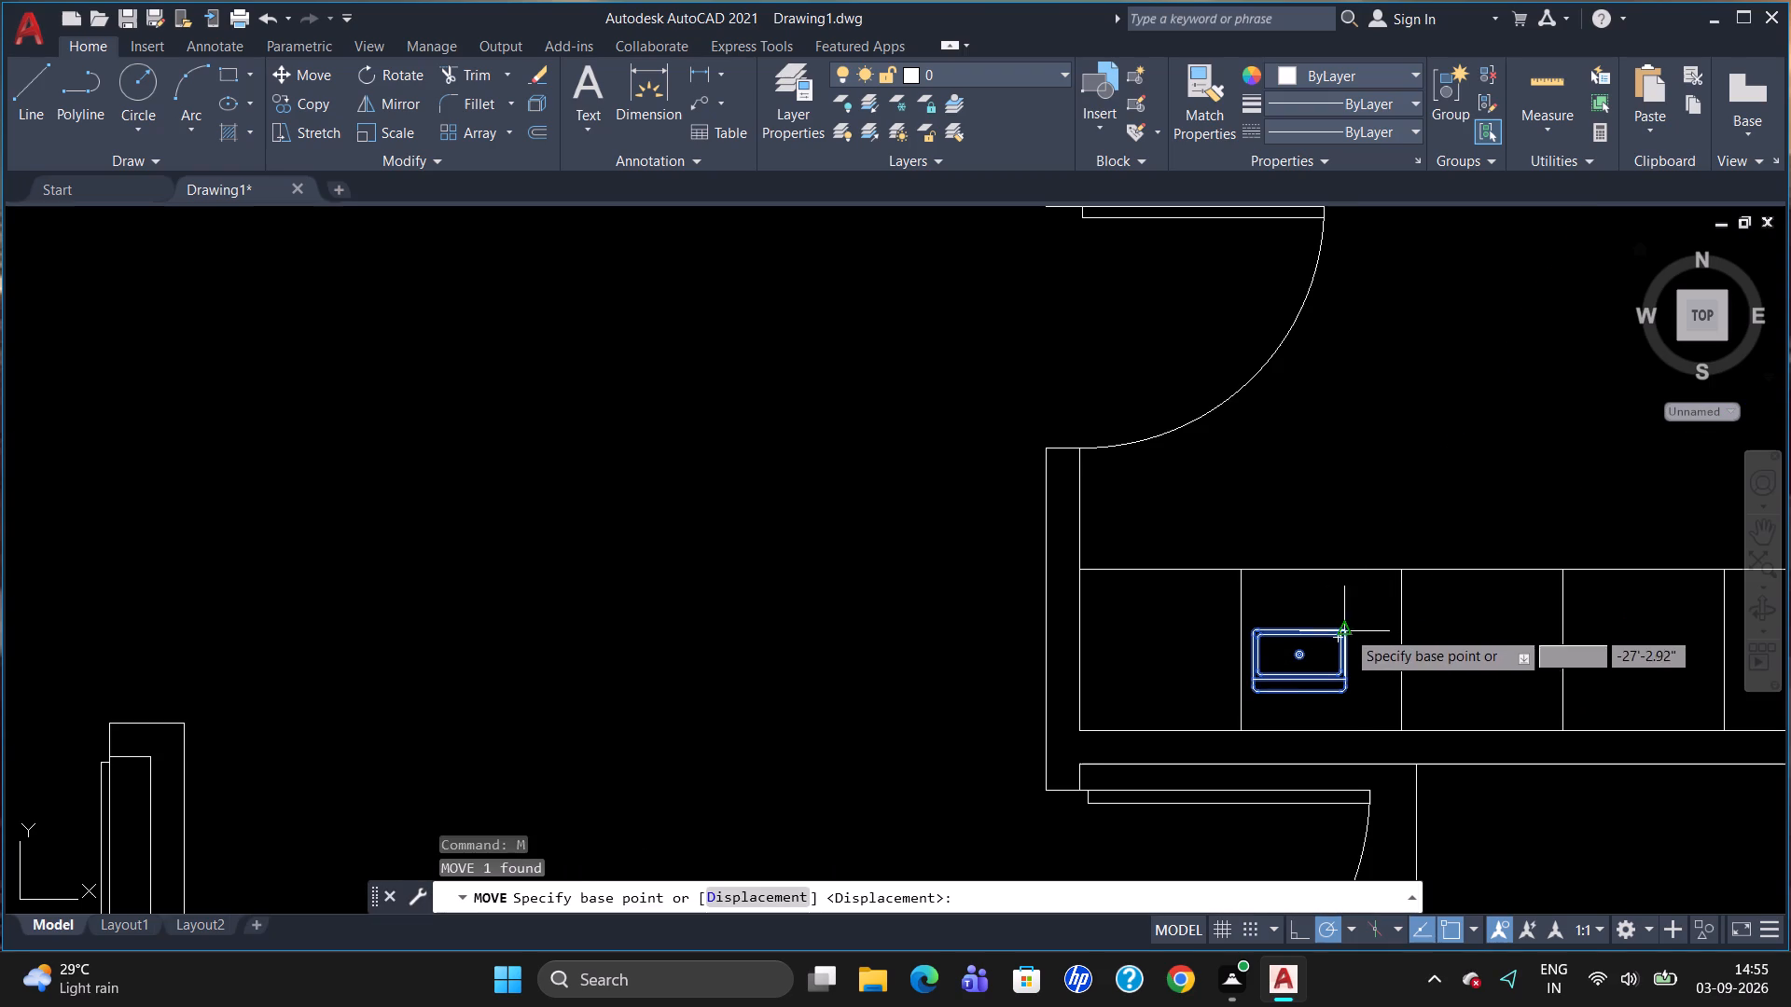
left_click(1355, 626)
left_click(1363, 623)
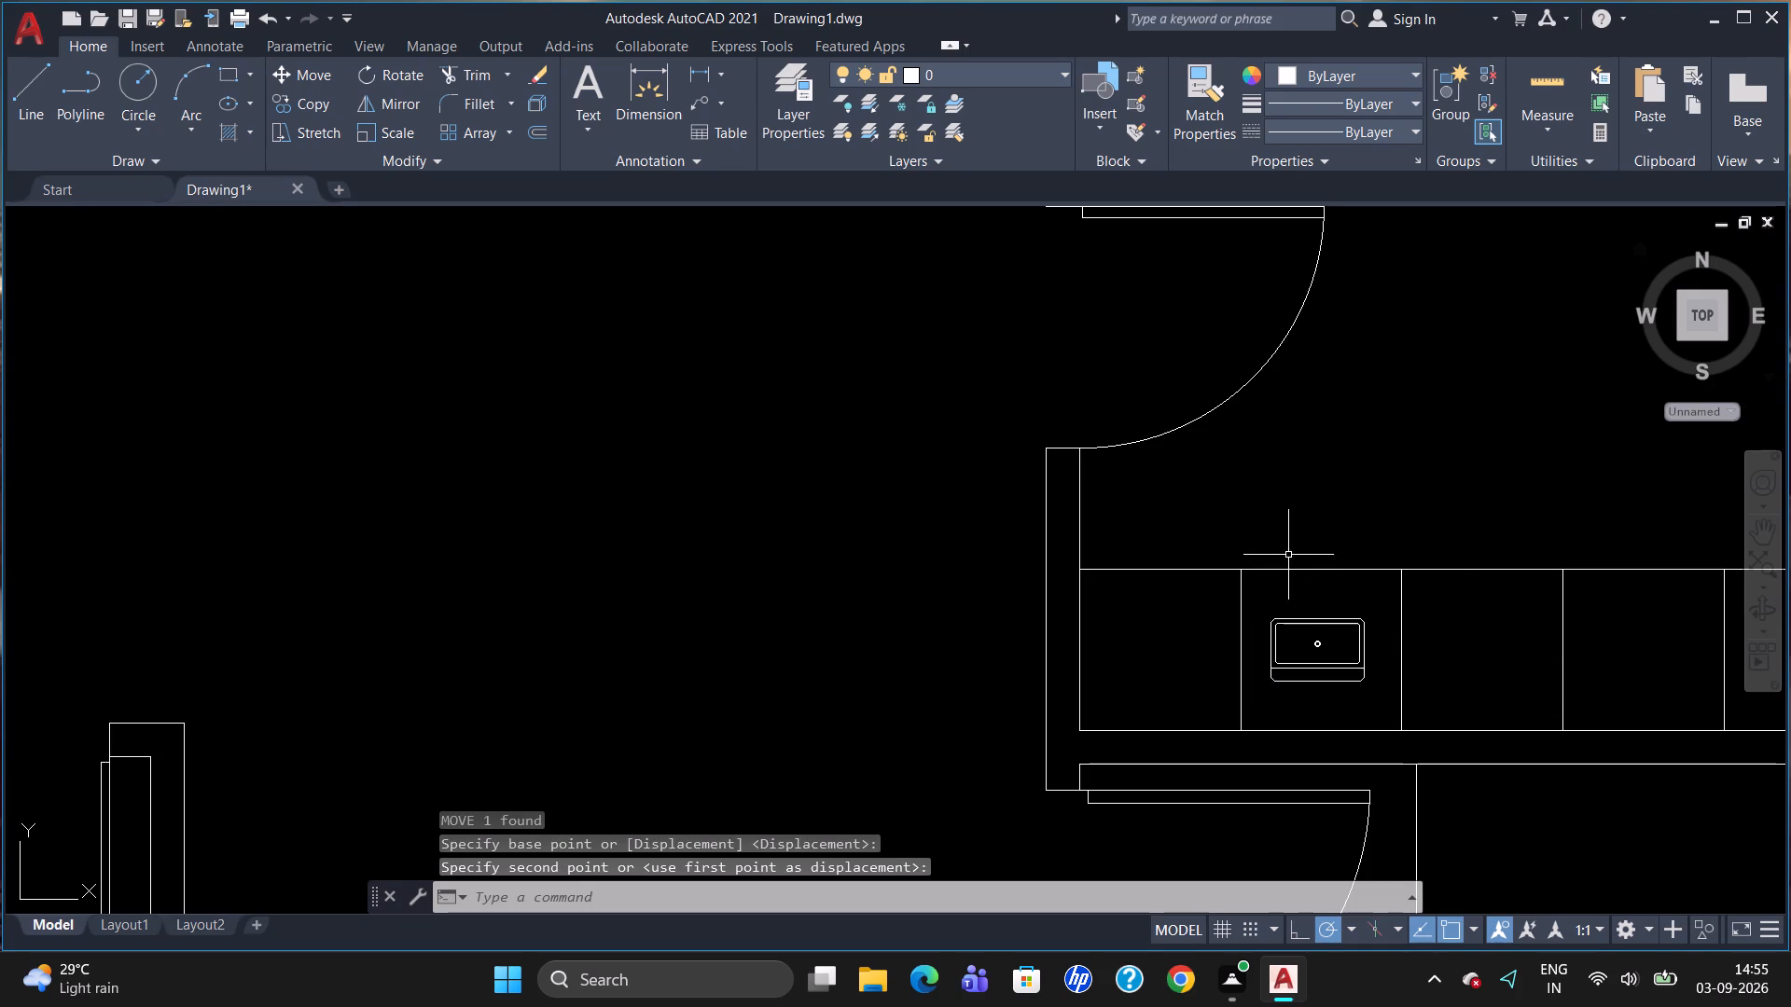
Delete the spare sink lying outside the floor plan, beyond its left wall.
scroll(1381, 451, "down", 1)
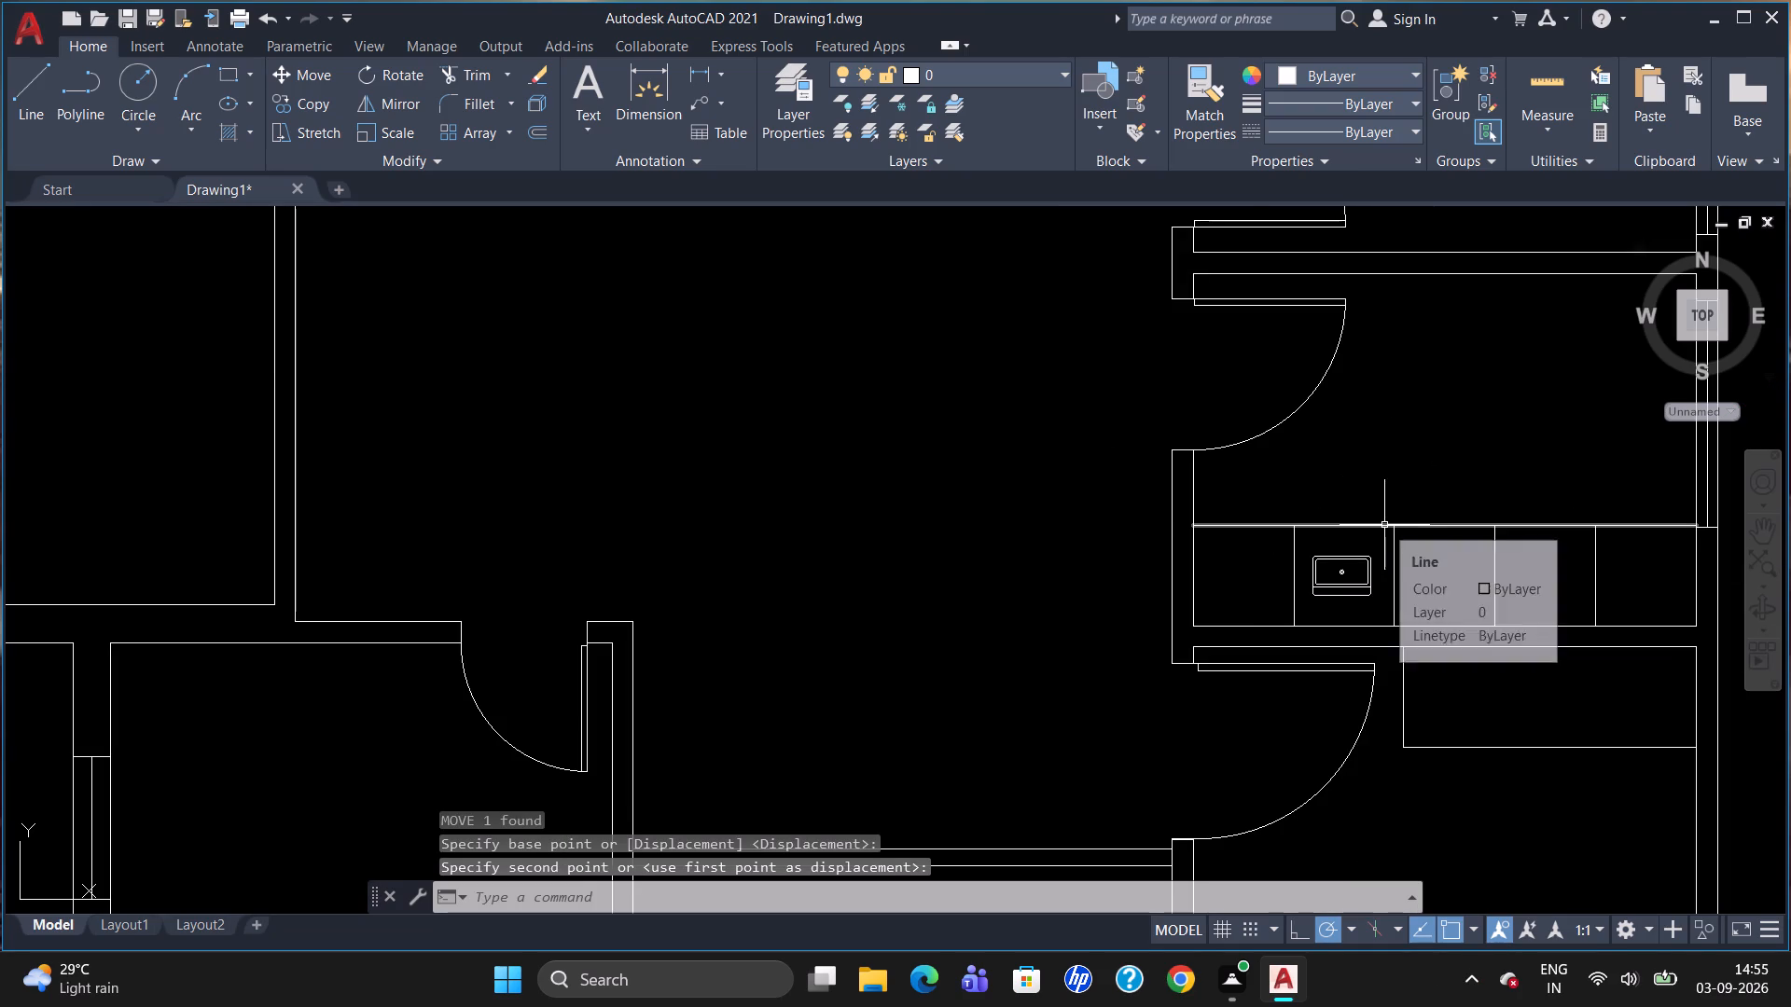
scroll(1385, 552, "down", 2)
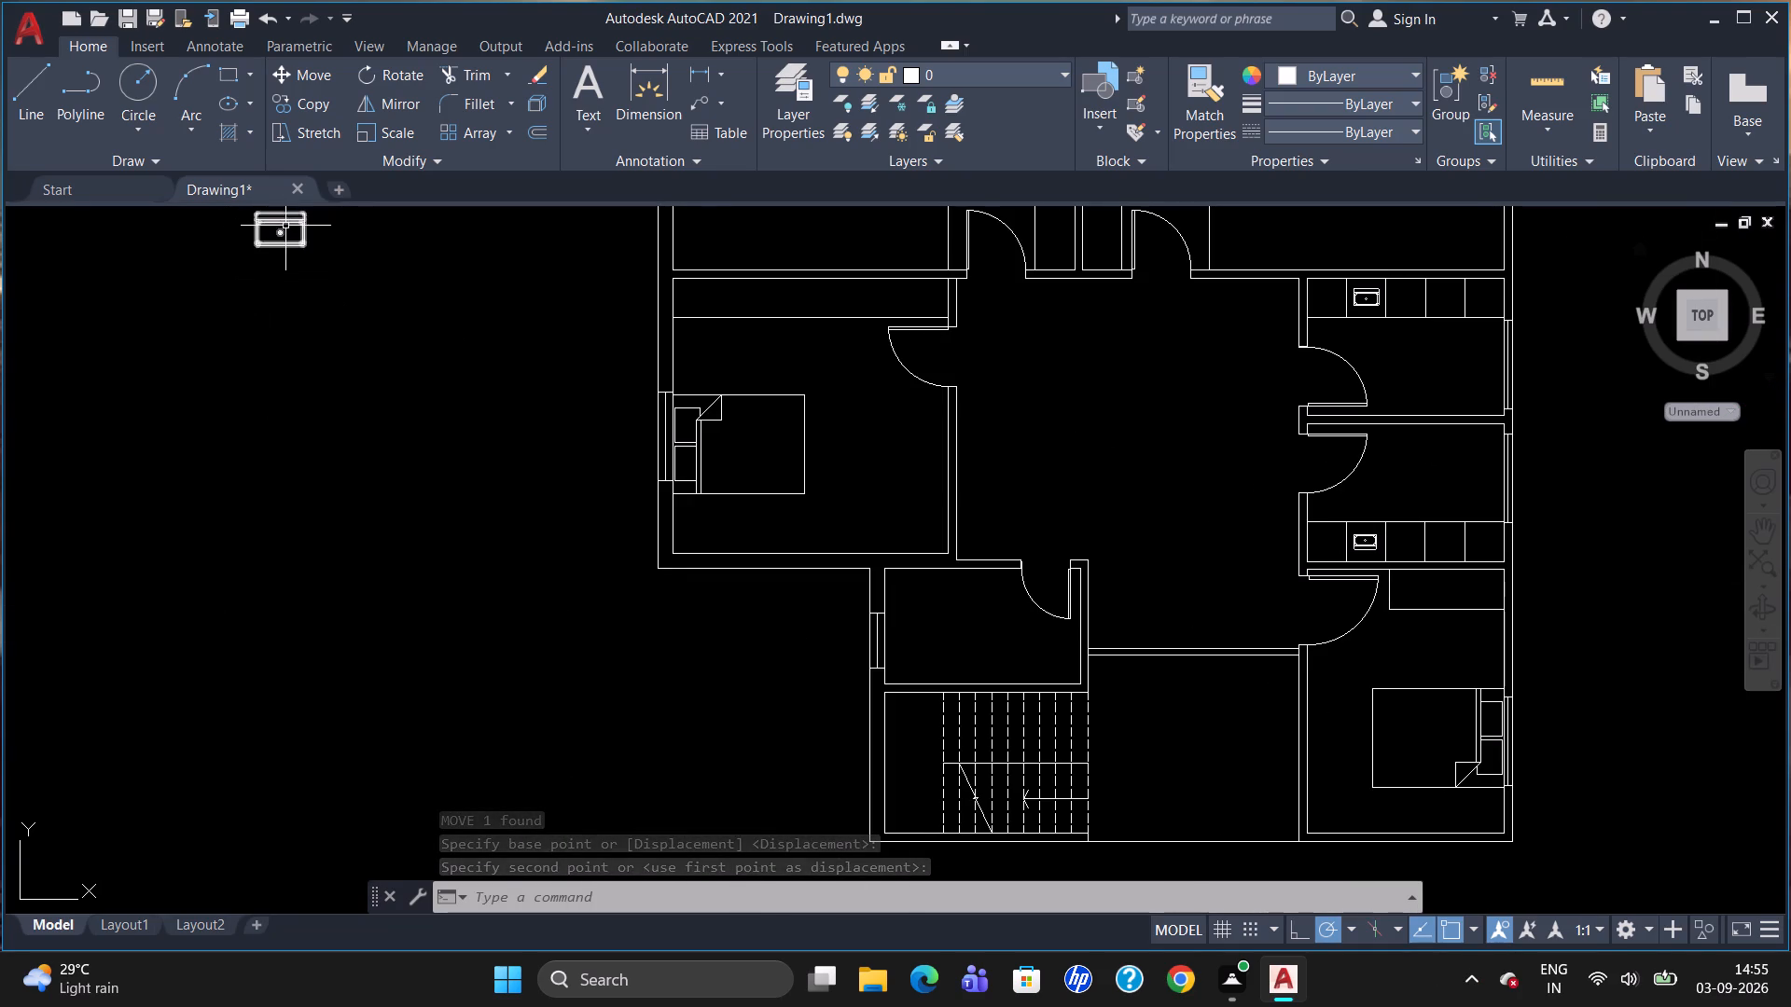
left_click(285, 226)
left_click(267, 214)
key("Delete")
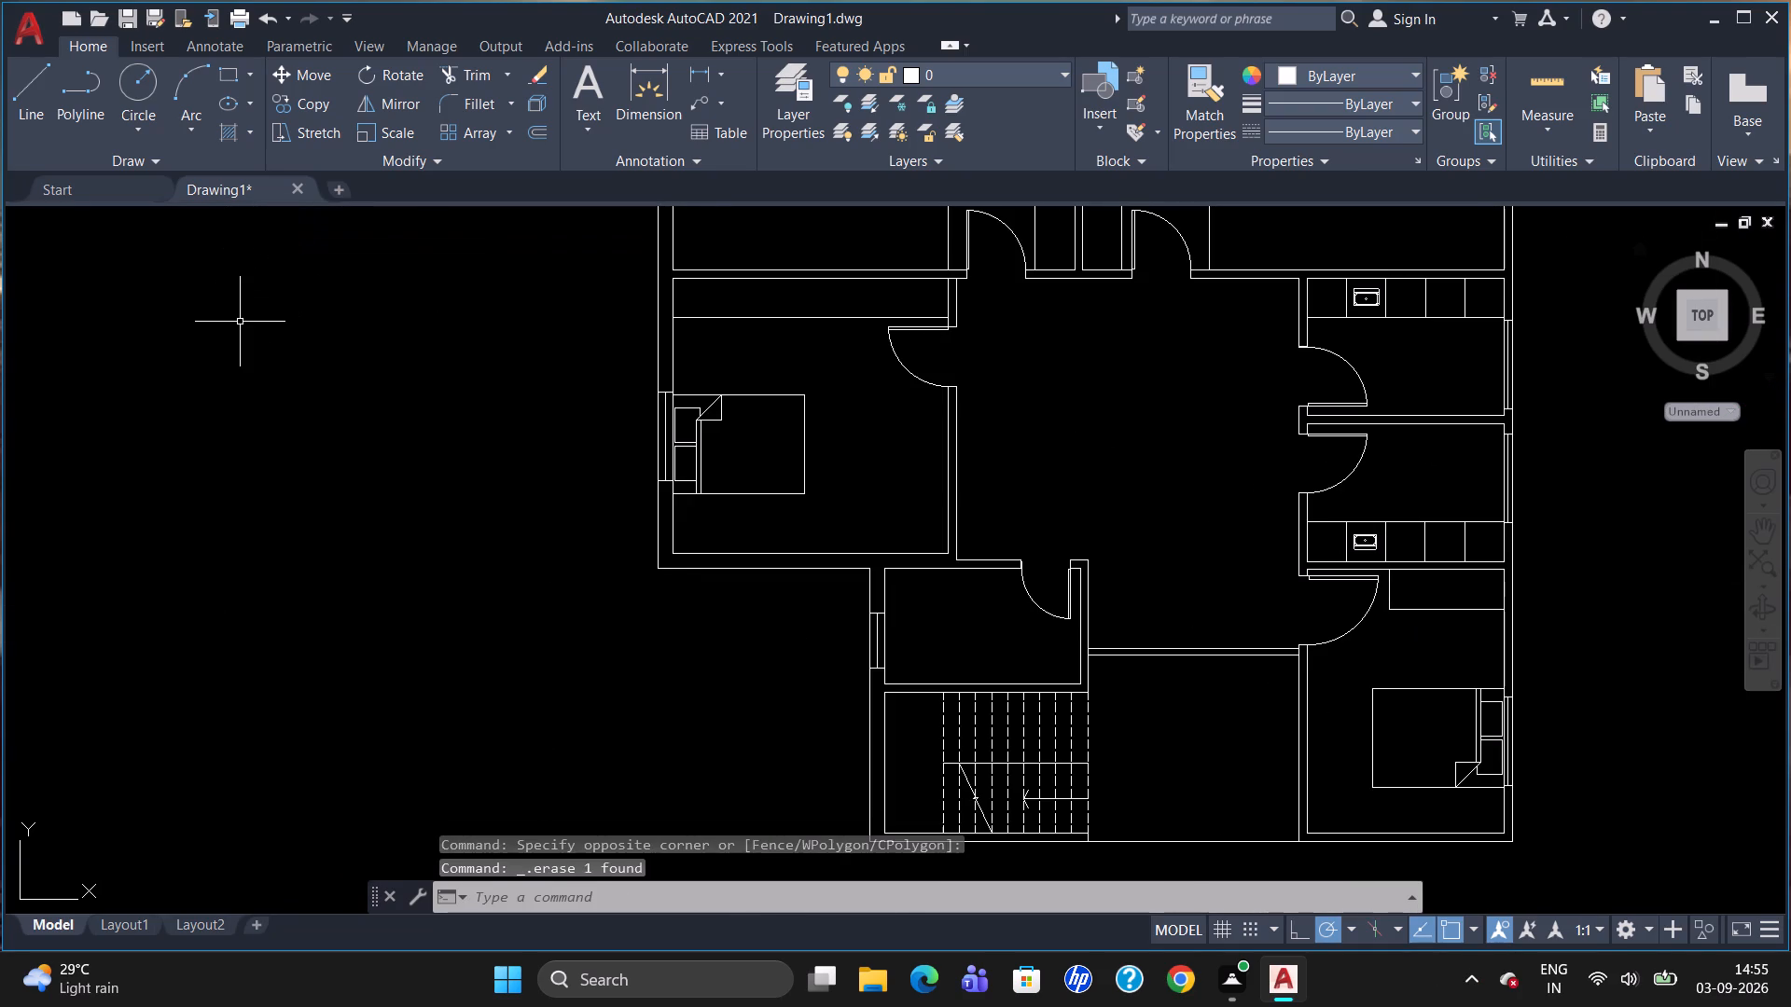
Insert the Toilet - Imperial block from the architectural tool palette in the empty area left of the plan.
key("Left")
key("BackSpace")
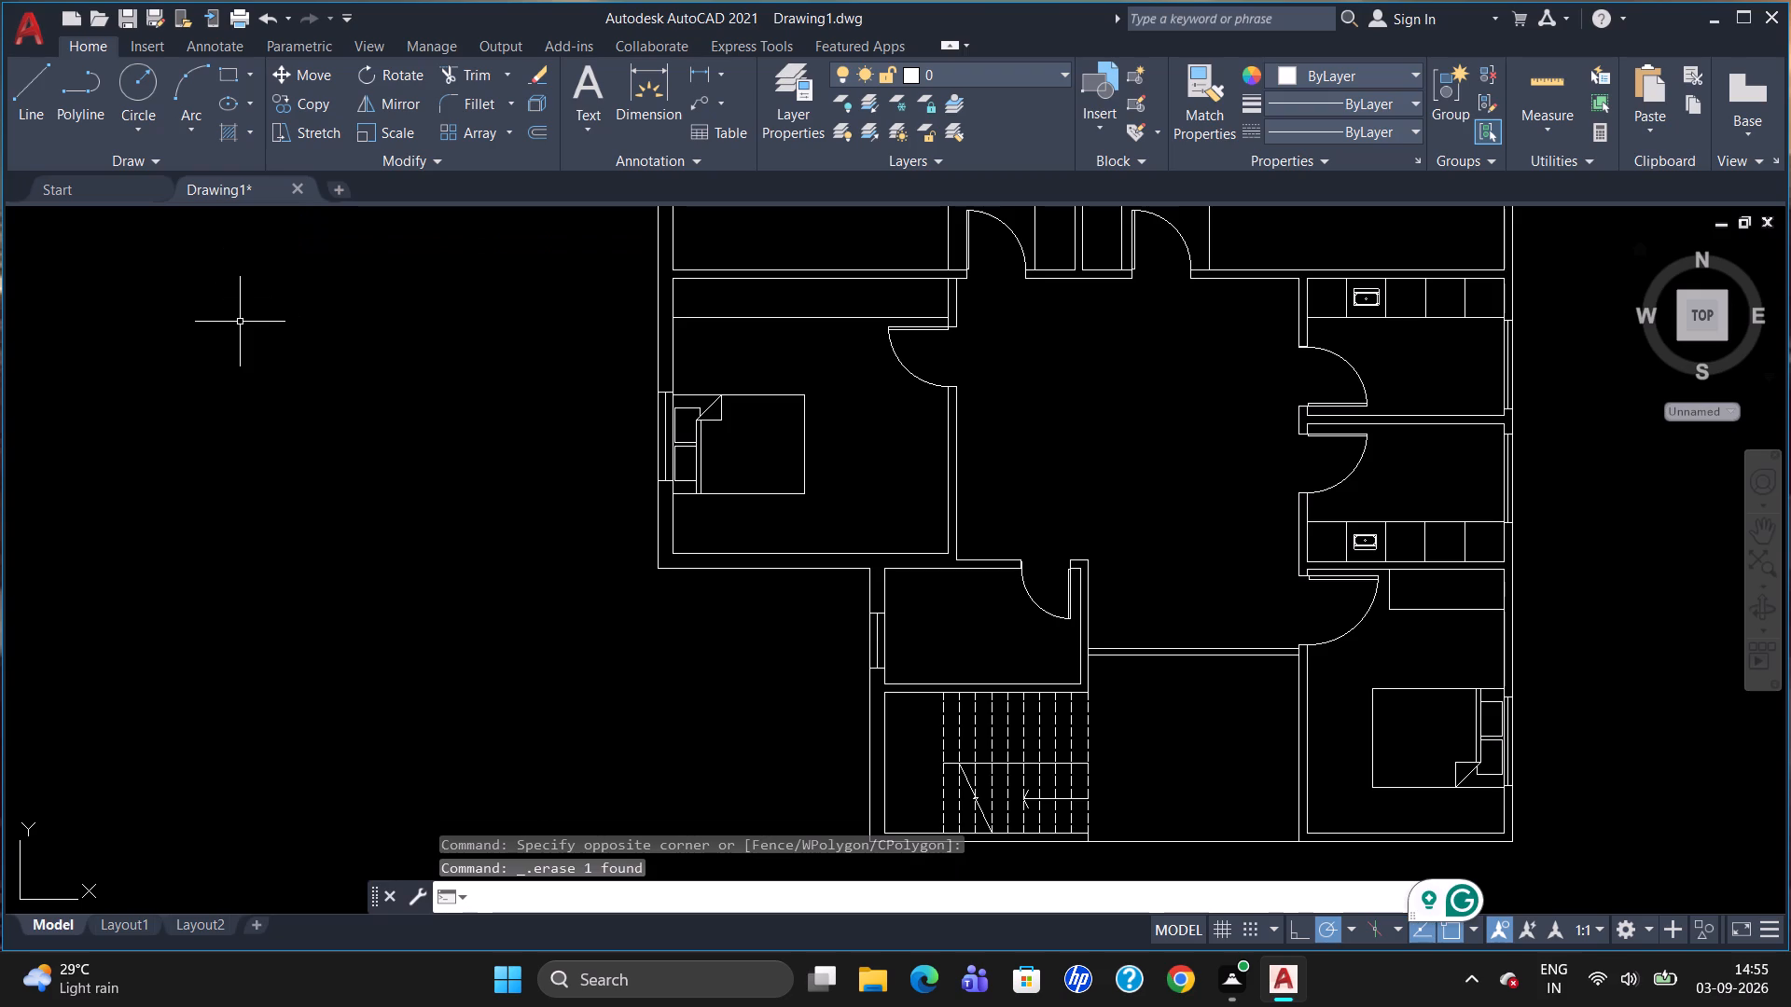
key("ctrl+3")
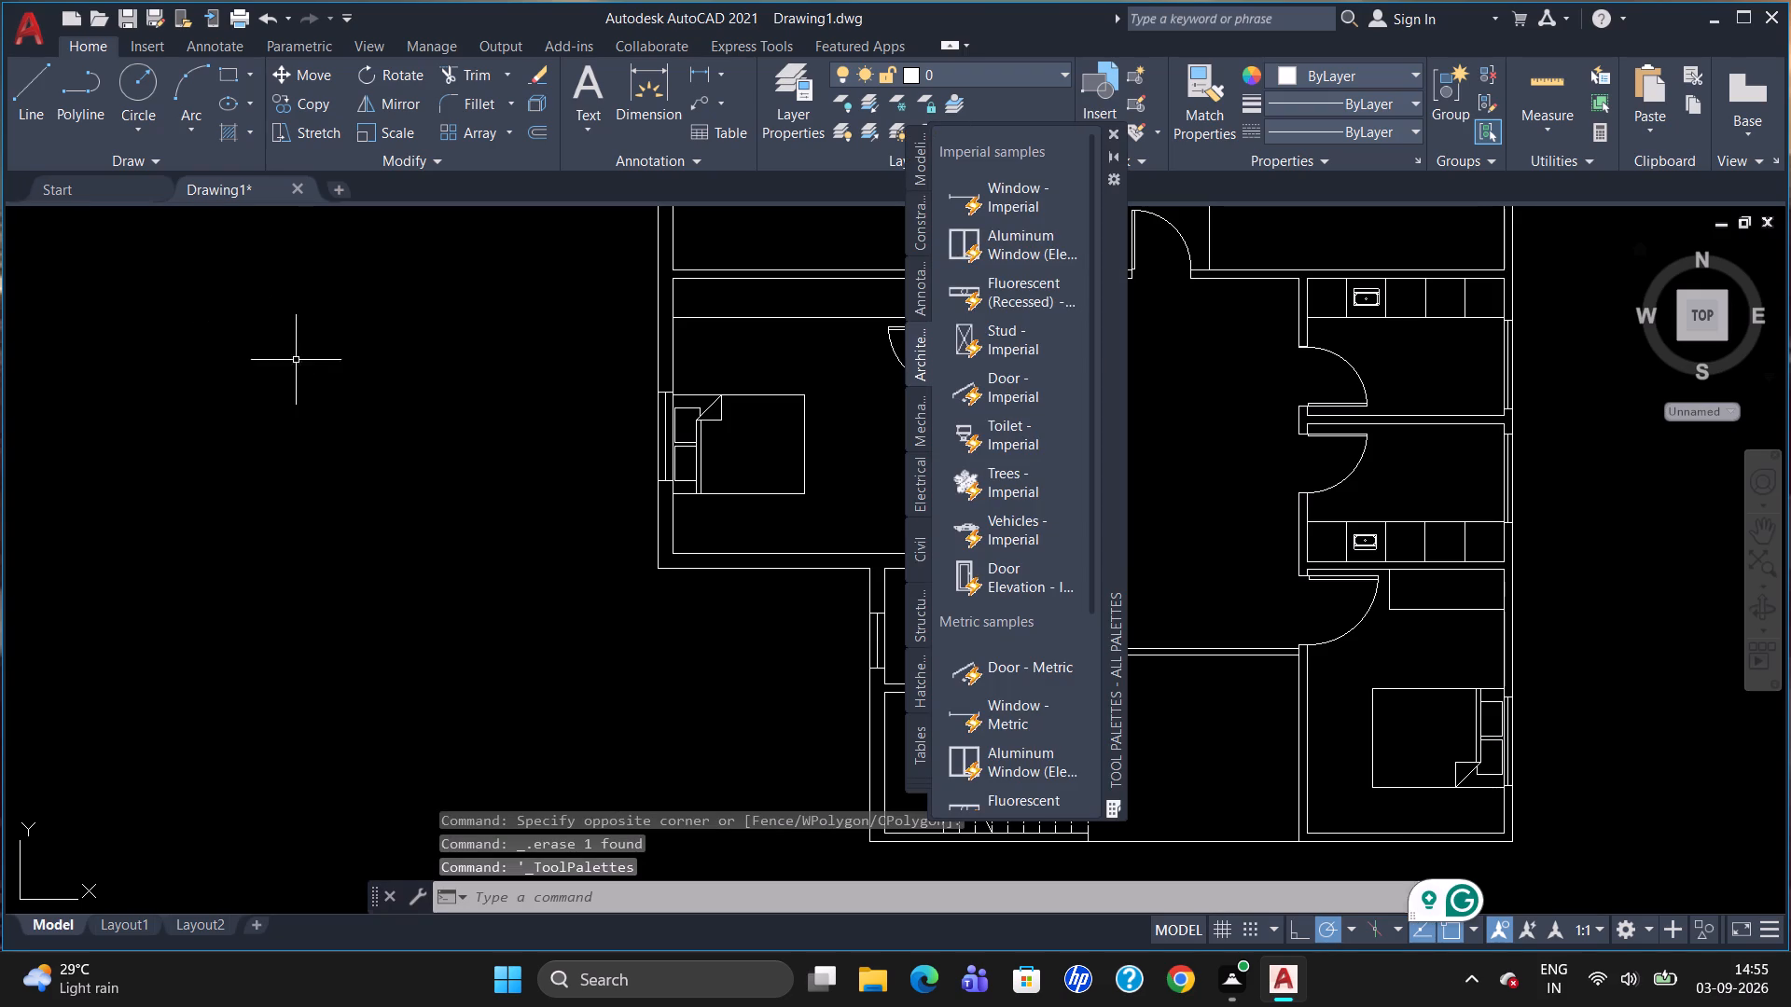
left_click_drag(999, 426, 334, 369)
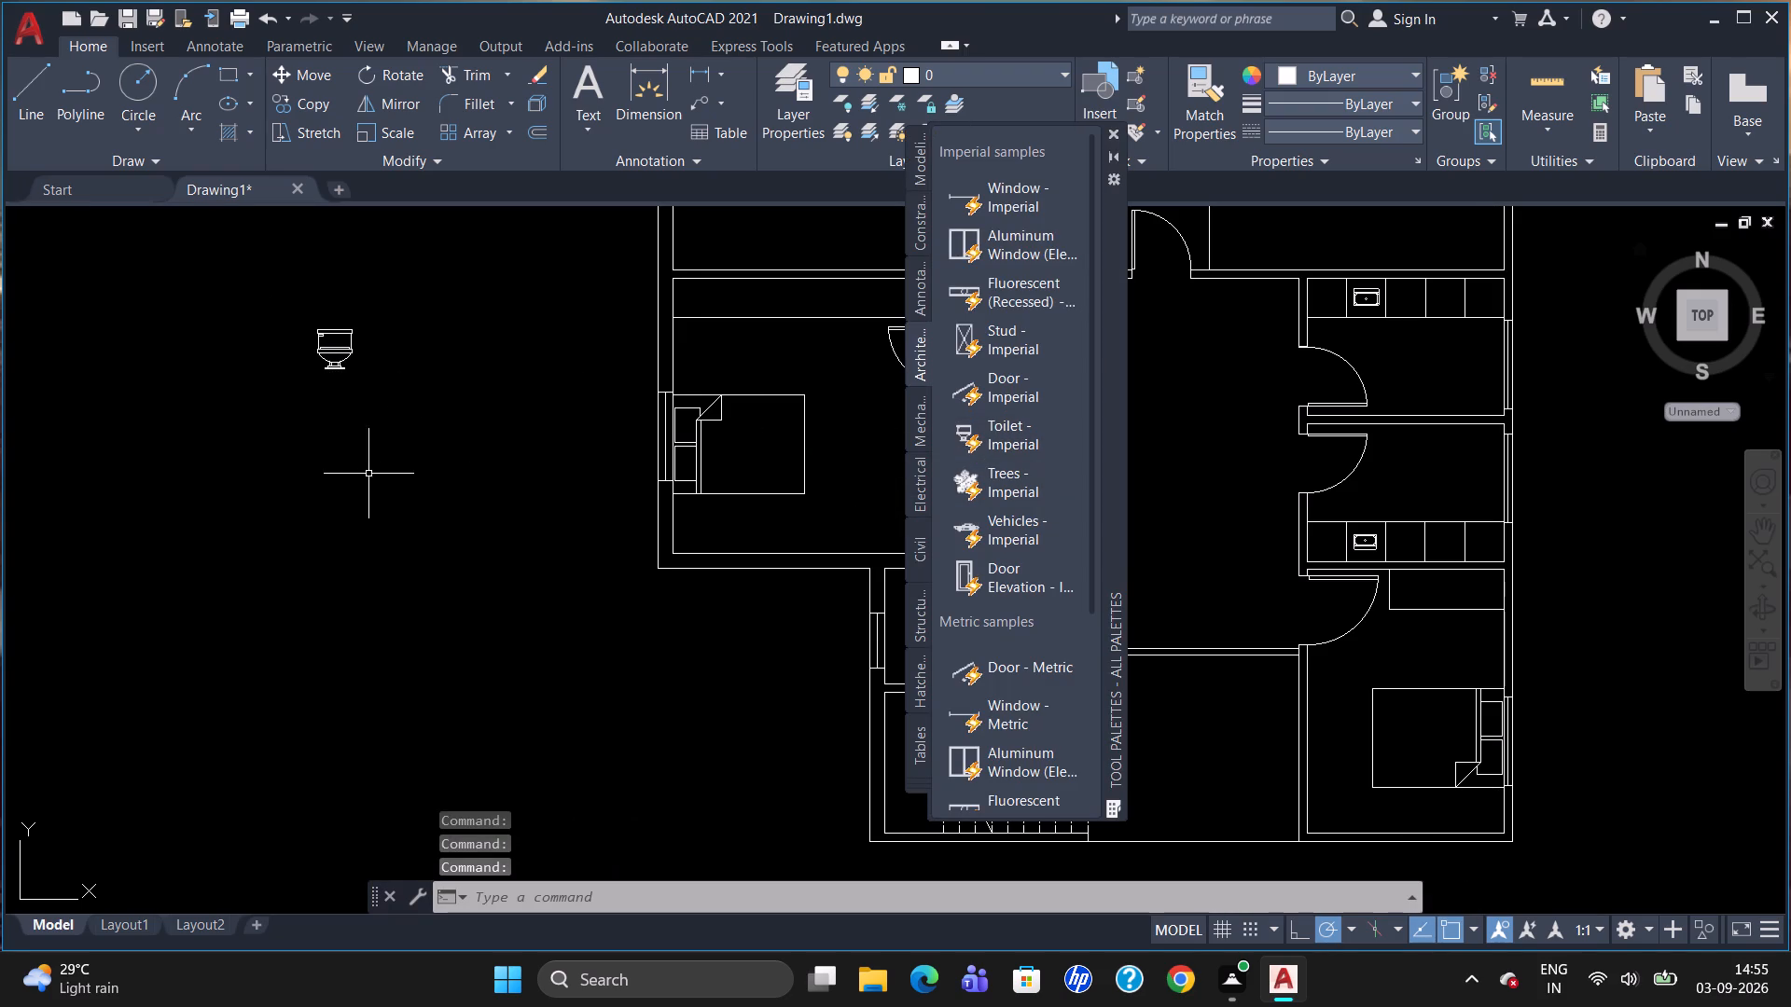
left_click(1114, 133)
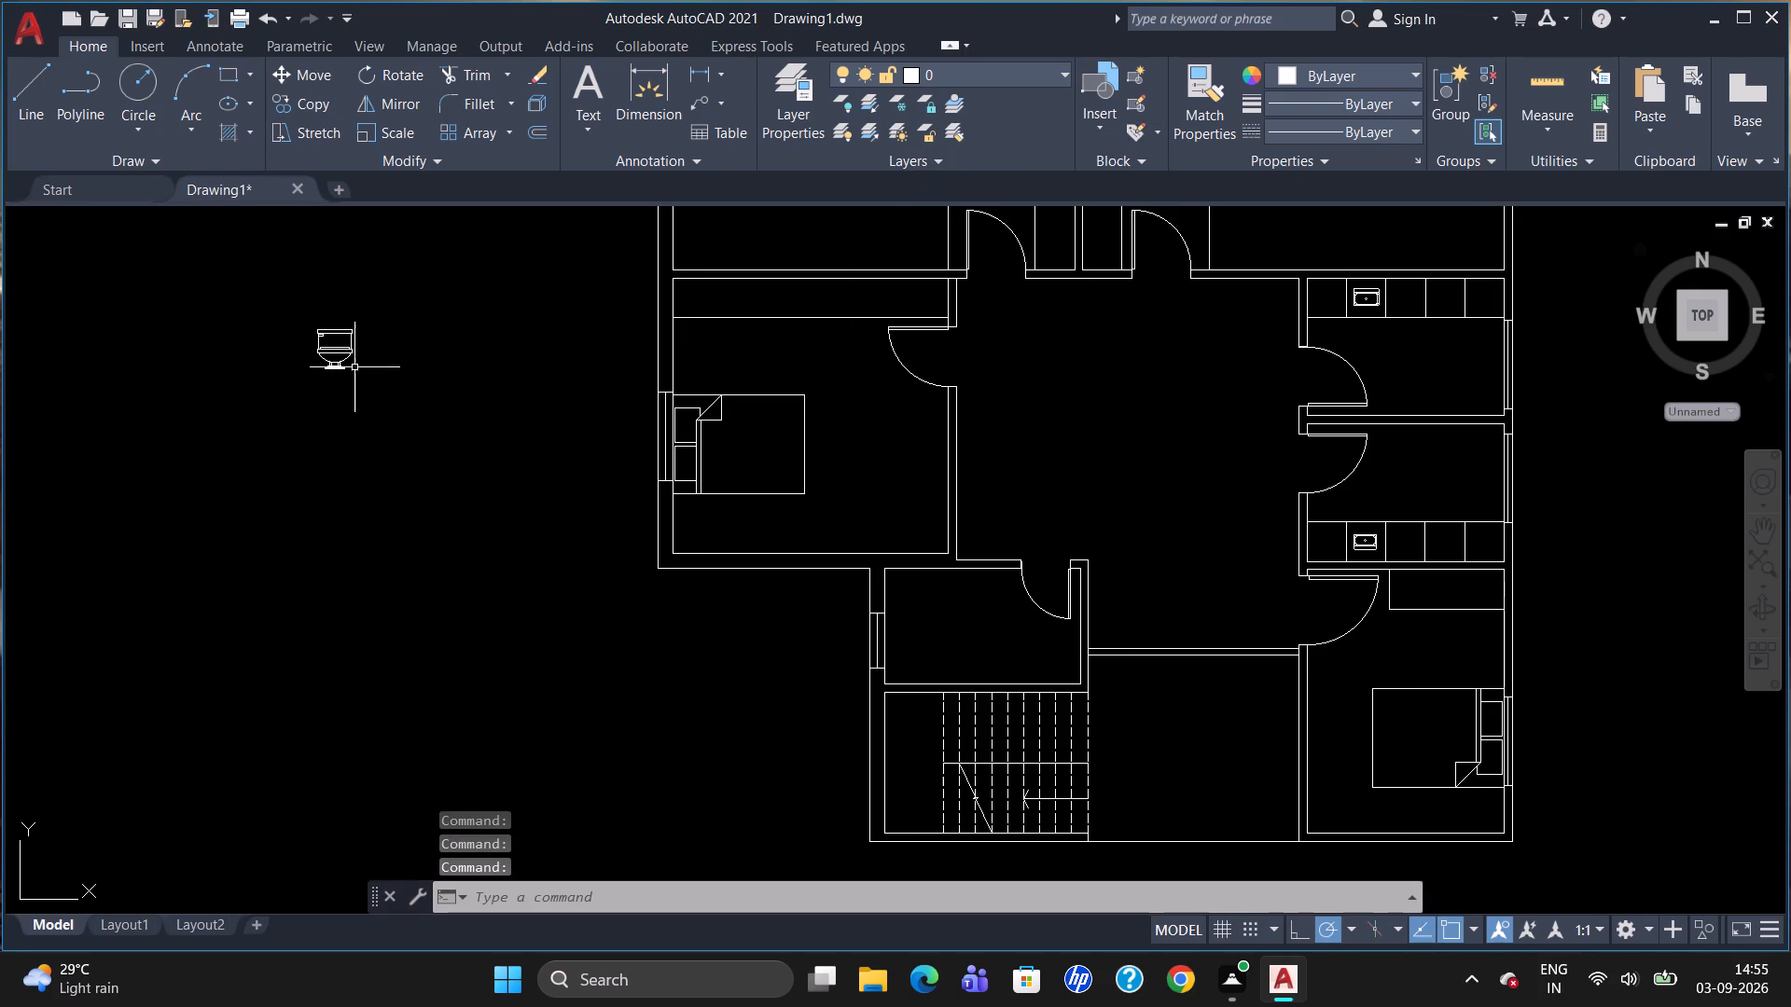
Switch the inserted toilet block to its Round (Plan) view.
left_click(338, 354)
left_click(310, 379)
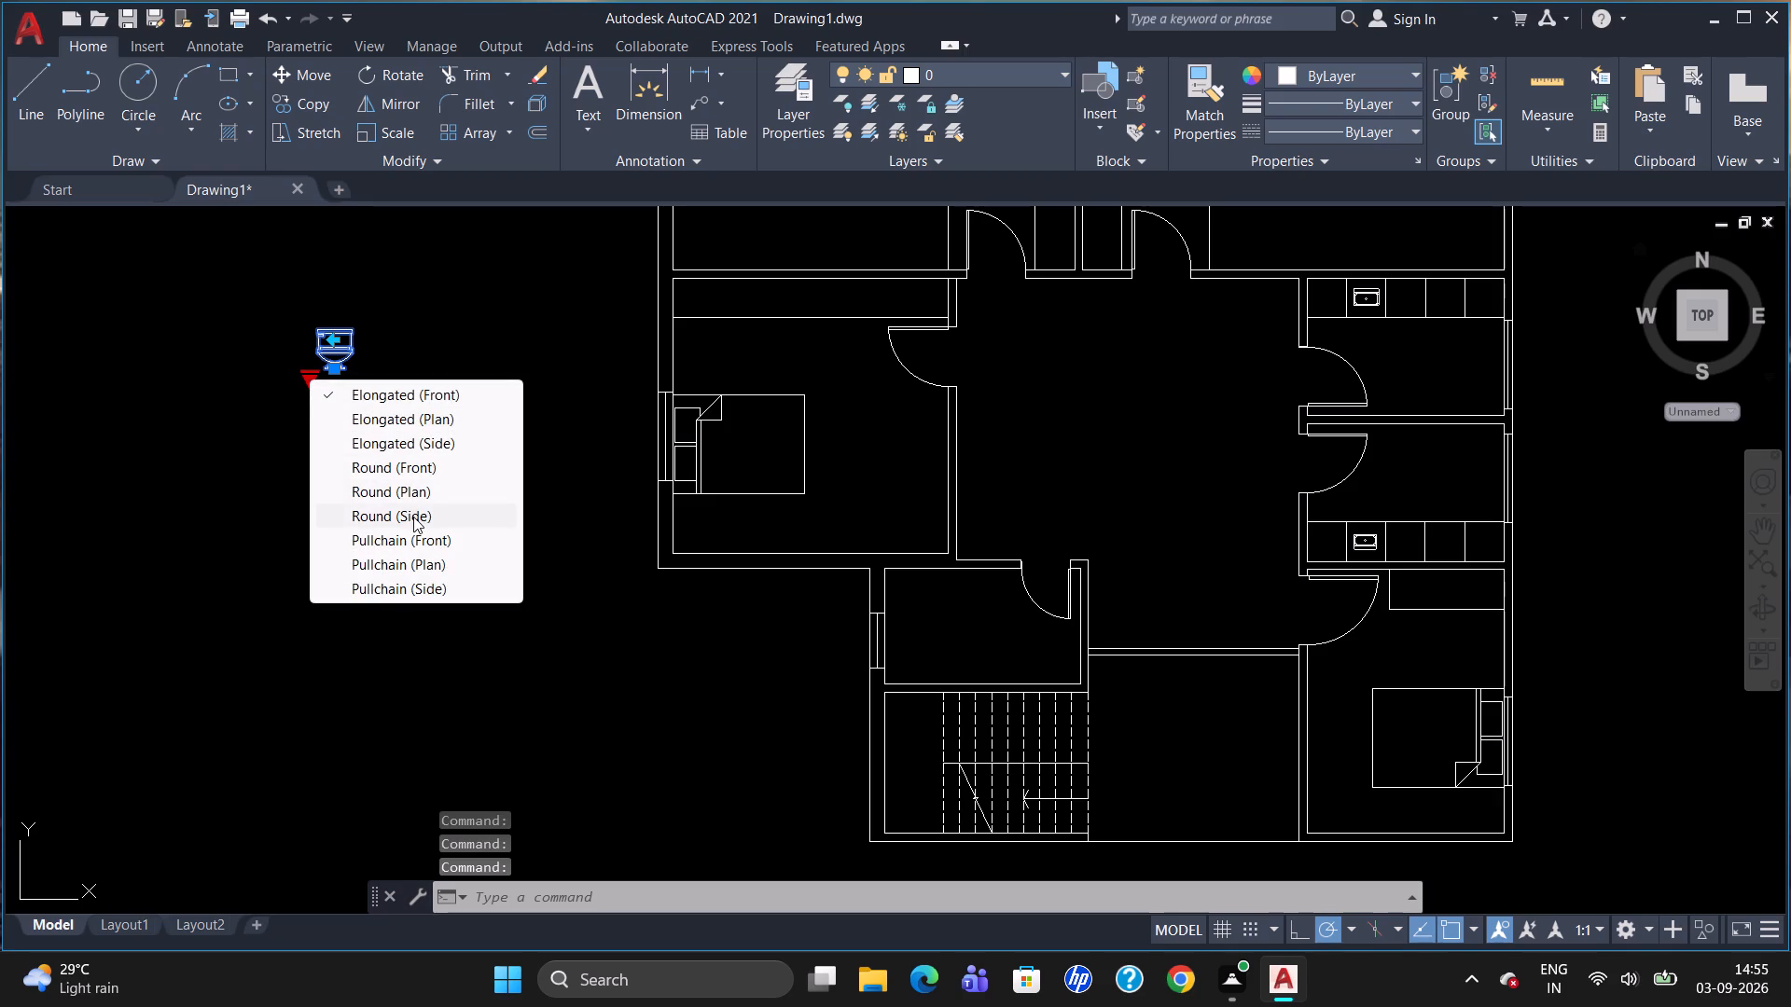
left_click(426, 483)
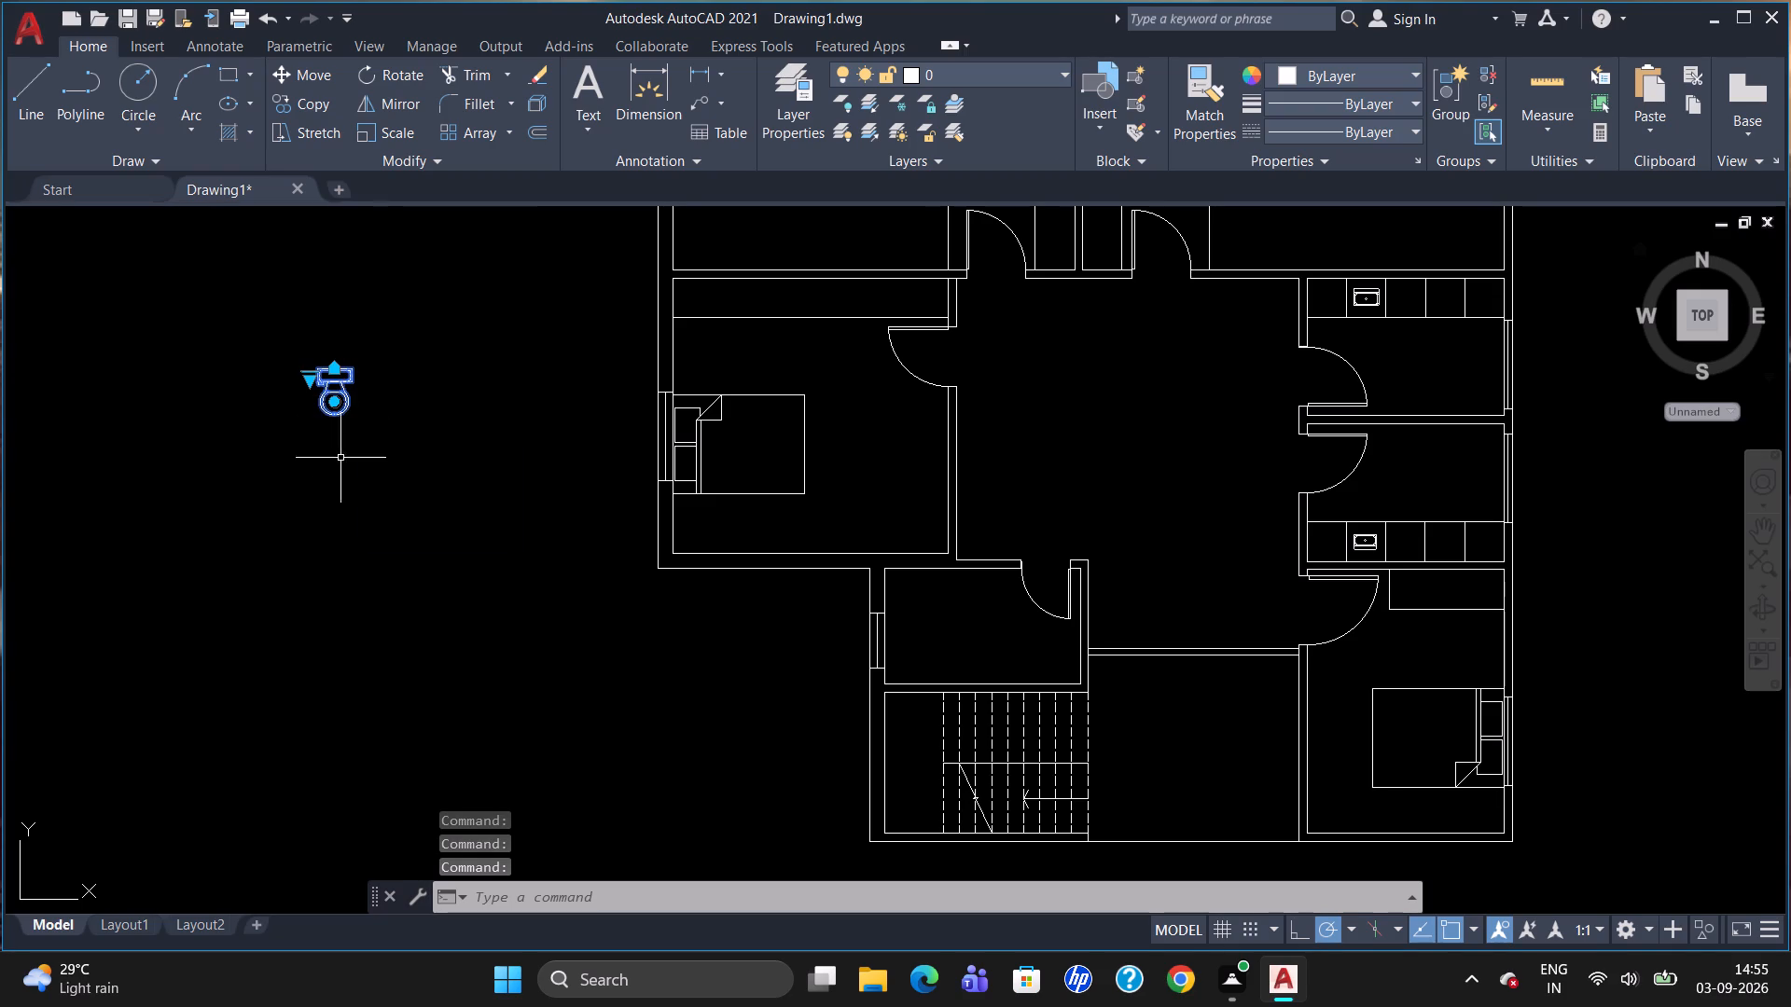
key("Escape")
Copy the toilet outside the plan into the left of the two small top rooms, with its tank against the window wall.
type("CO")
key("Return")
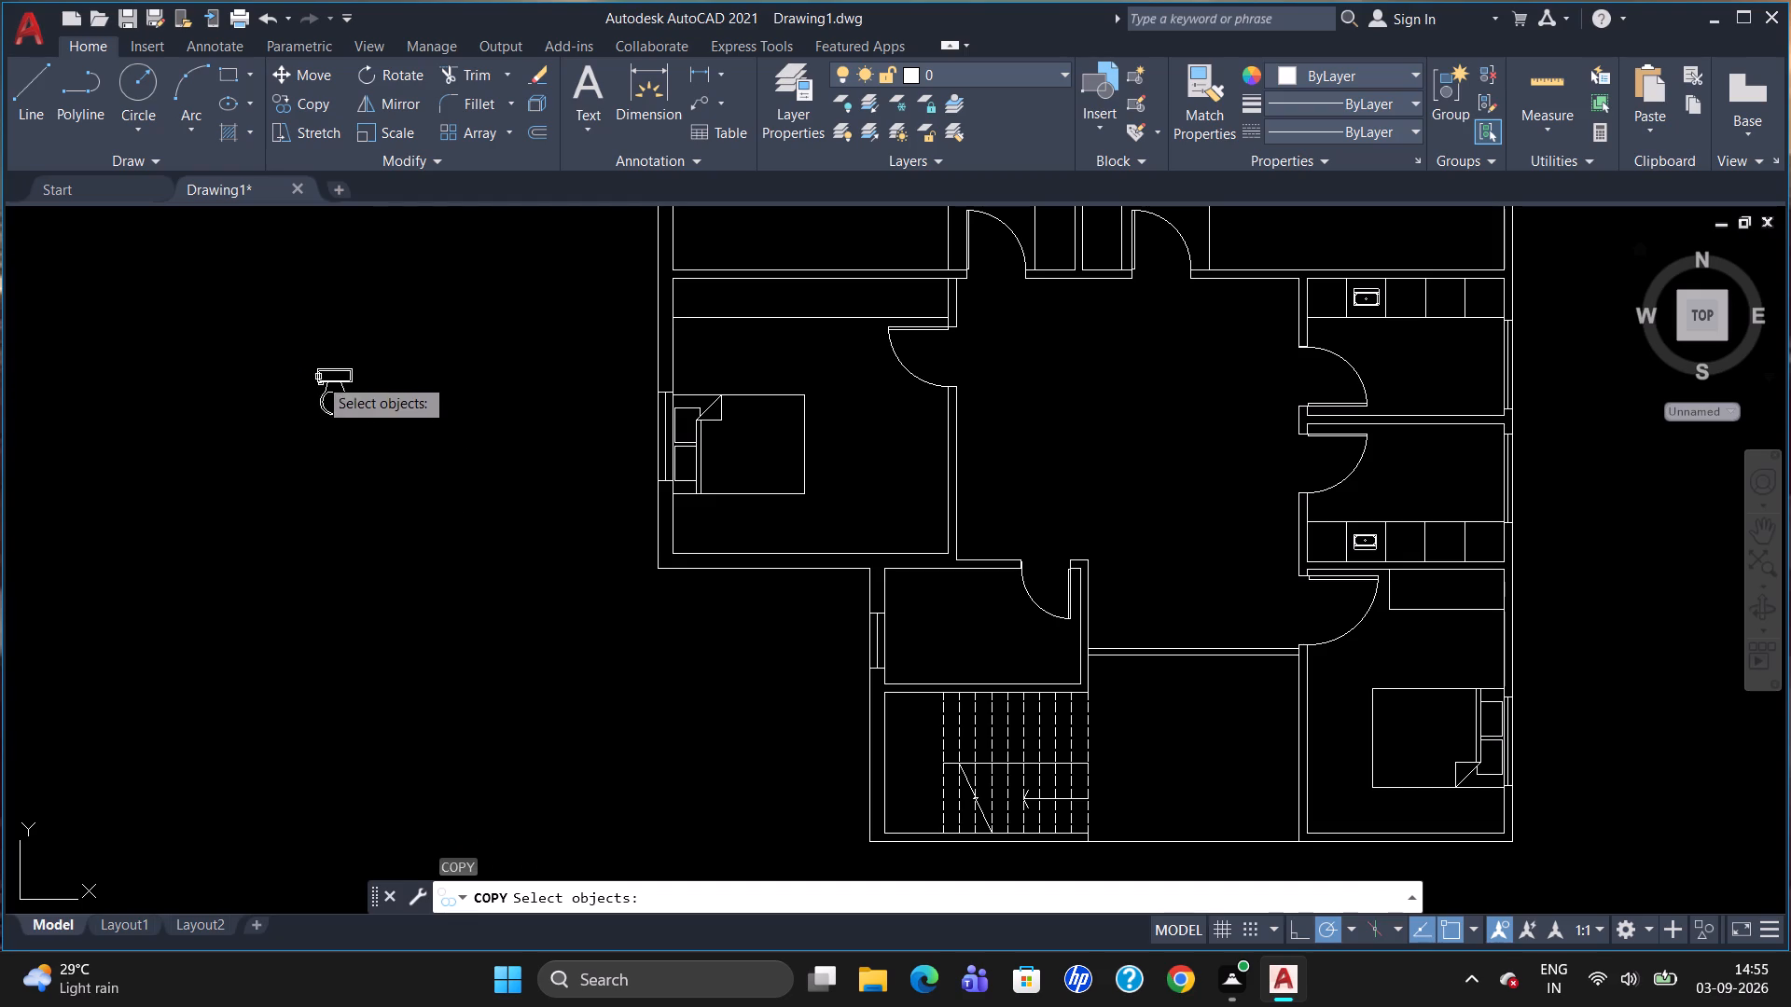
left_click(334, 383)
key("Return")
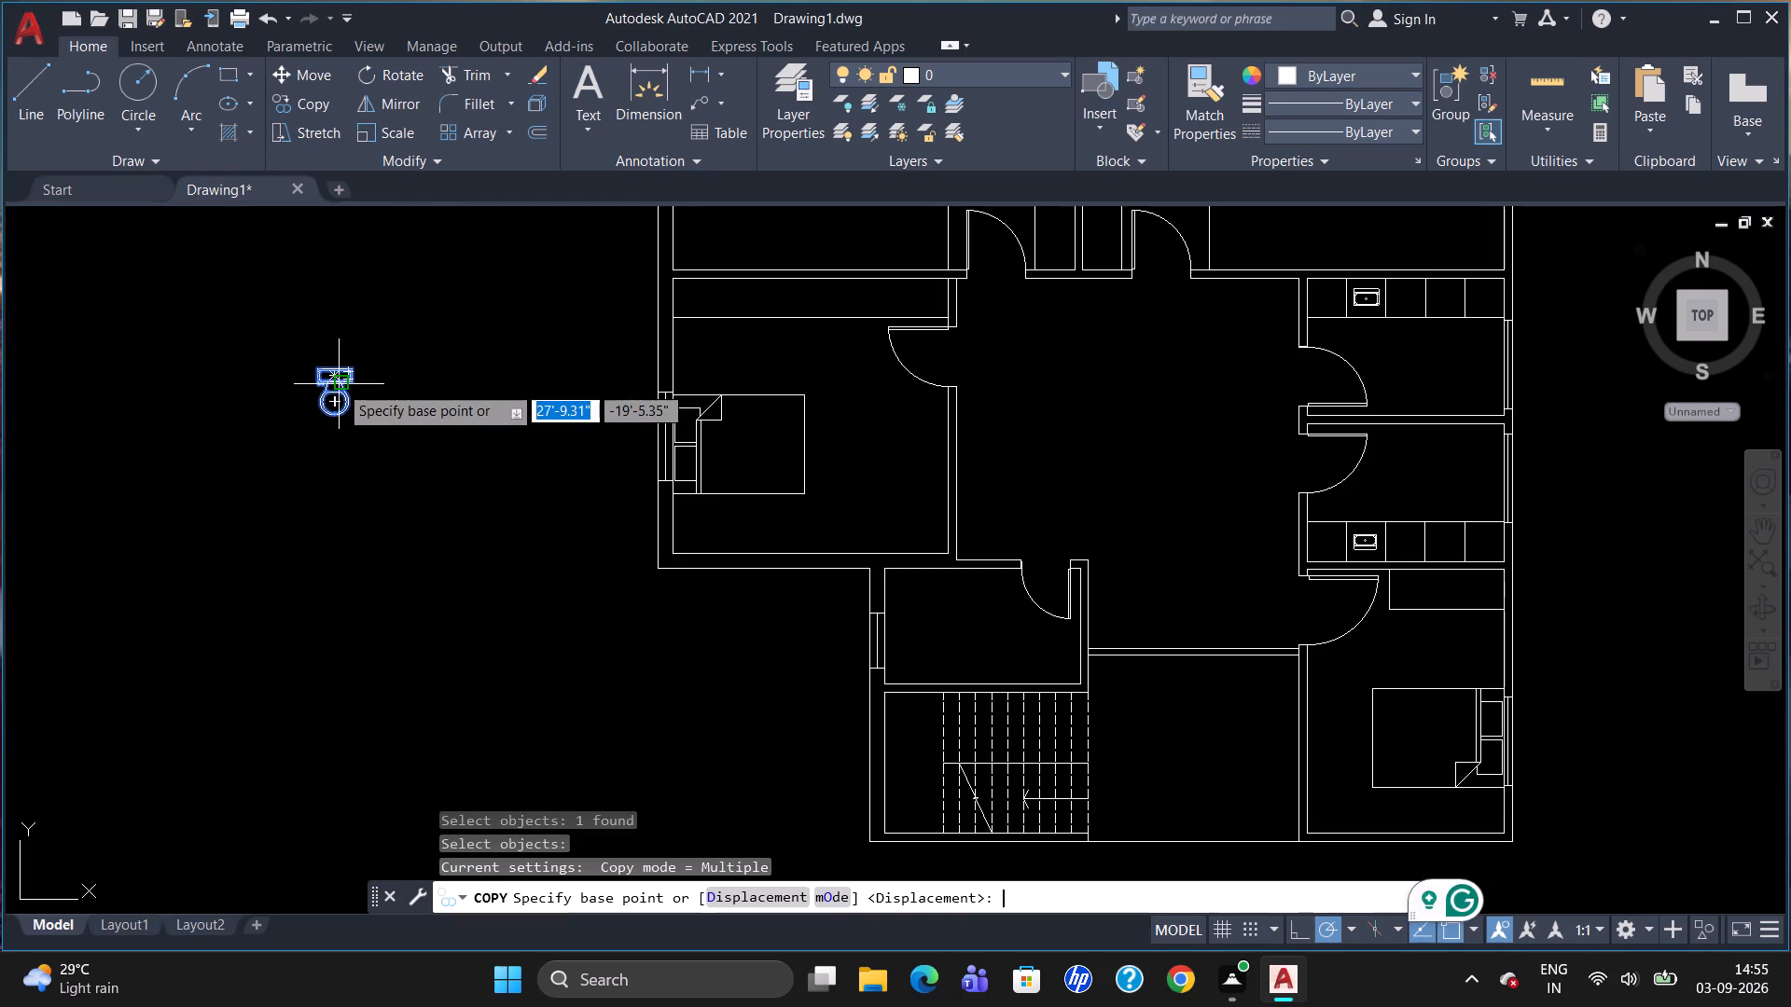
left_click(331, 371)
scroll(530, 439, "down", 2)
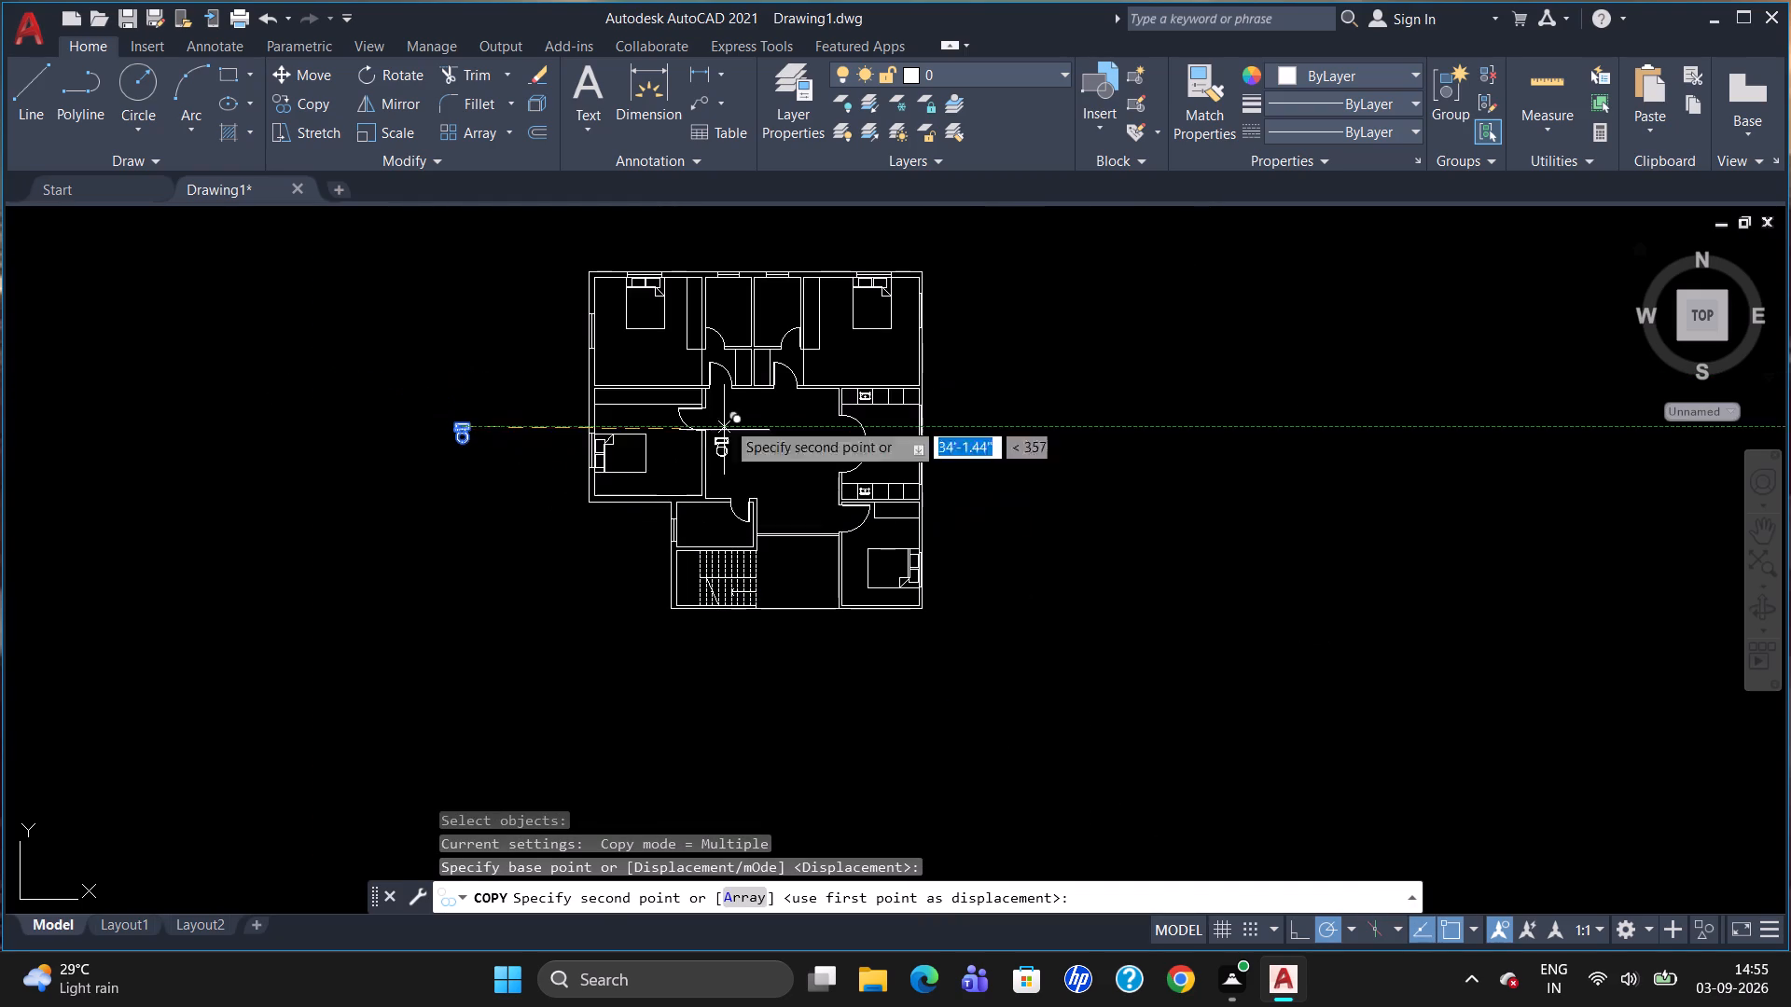
scroll(709, 273, "up", 4)
scroll(742, 305, "down", 1)
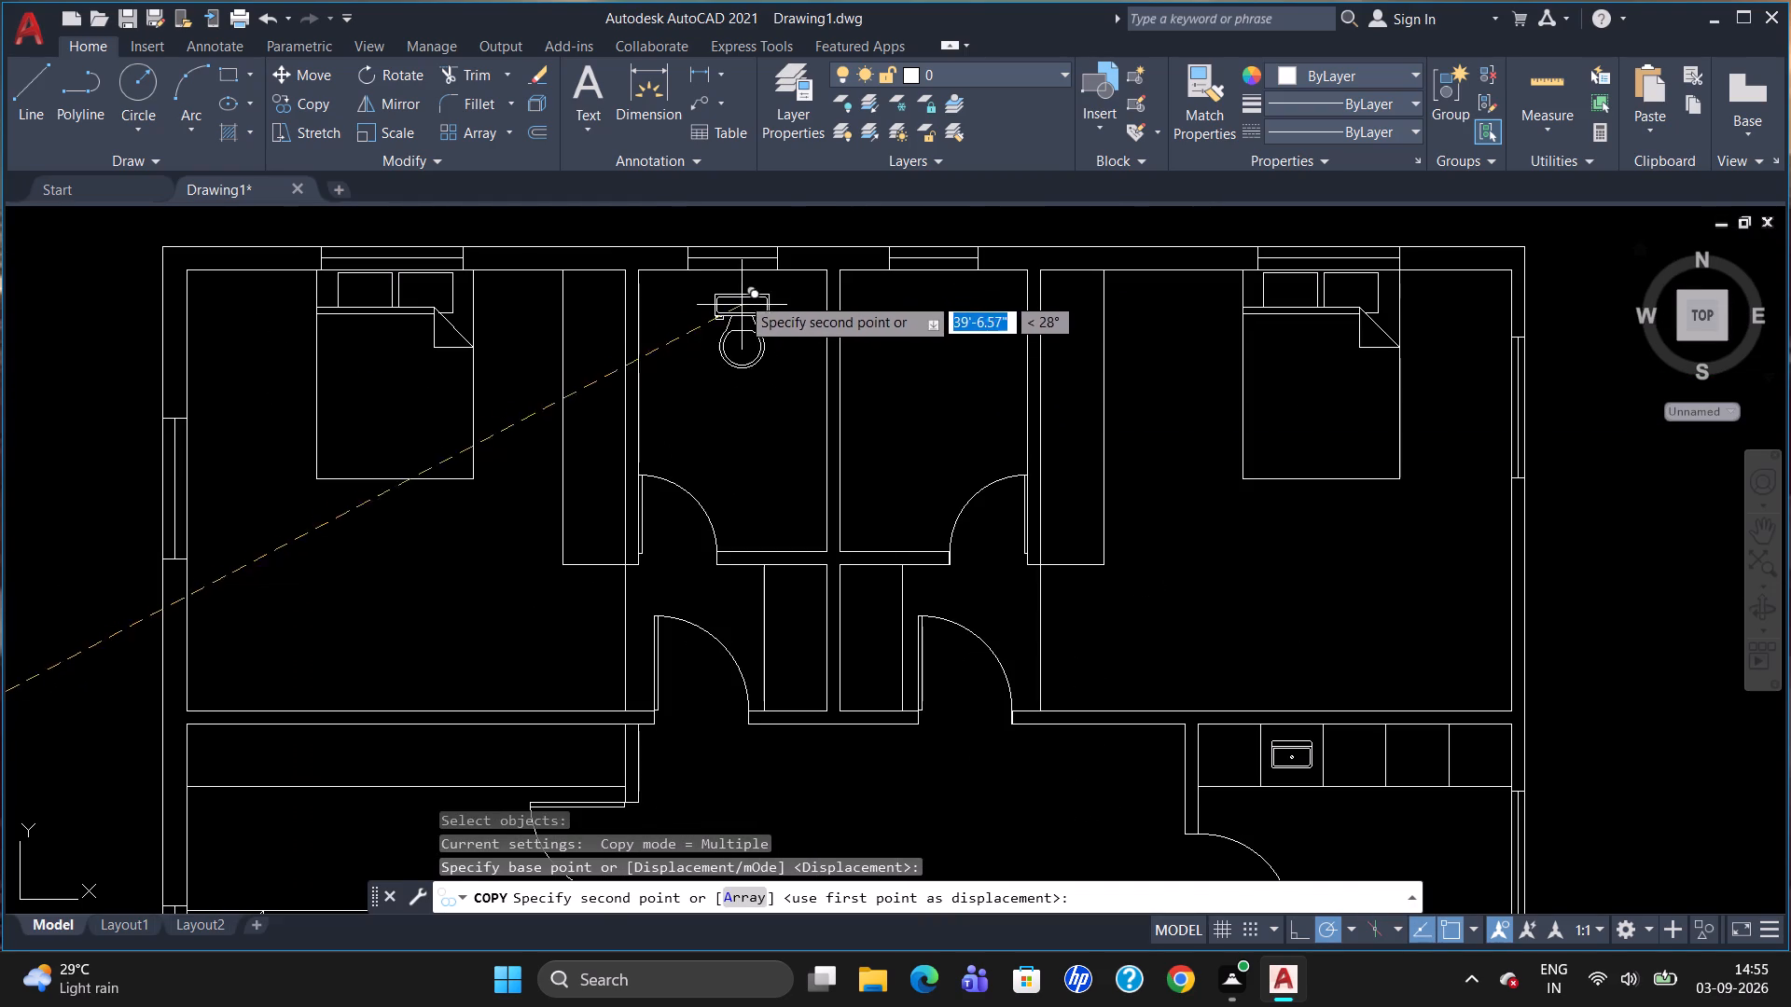
scroll(729, 286, "up", 2)
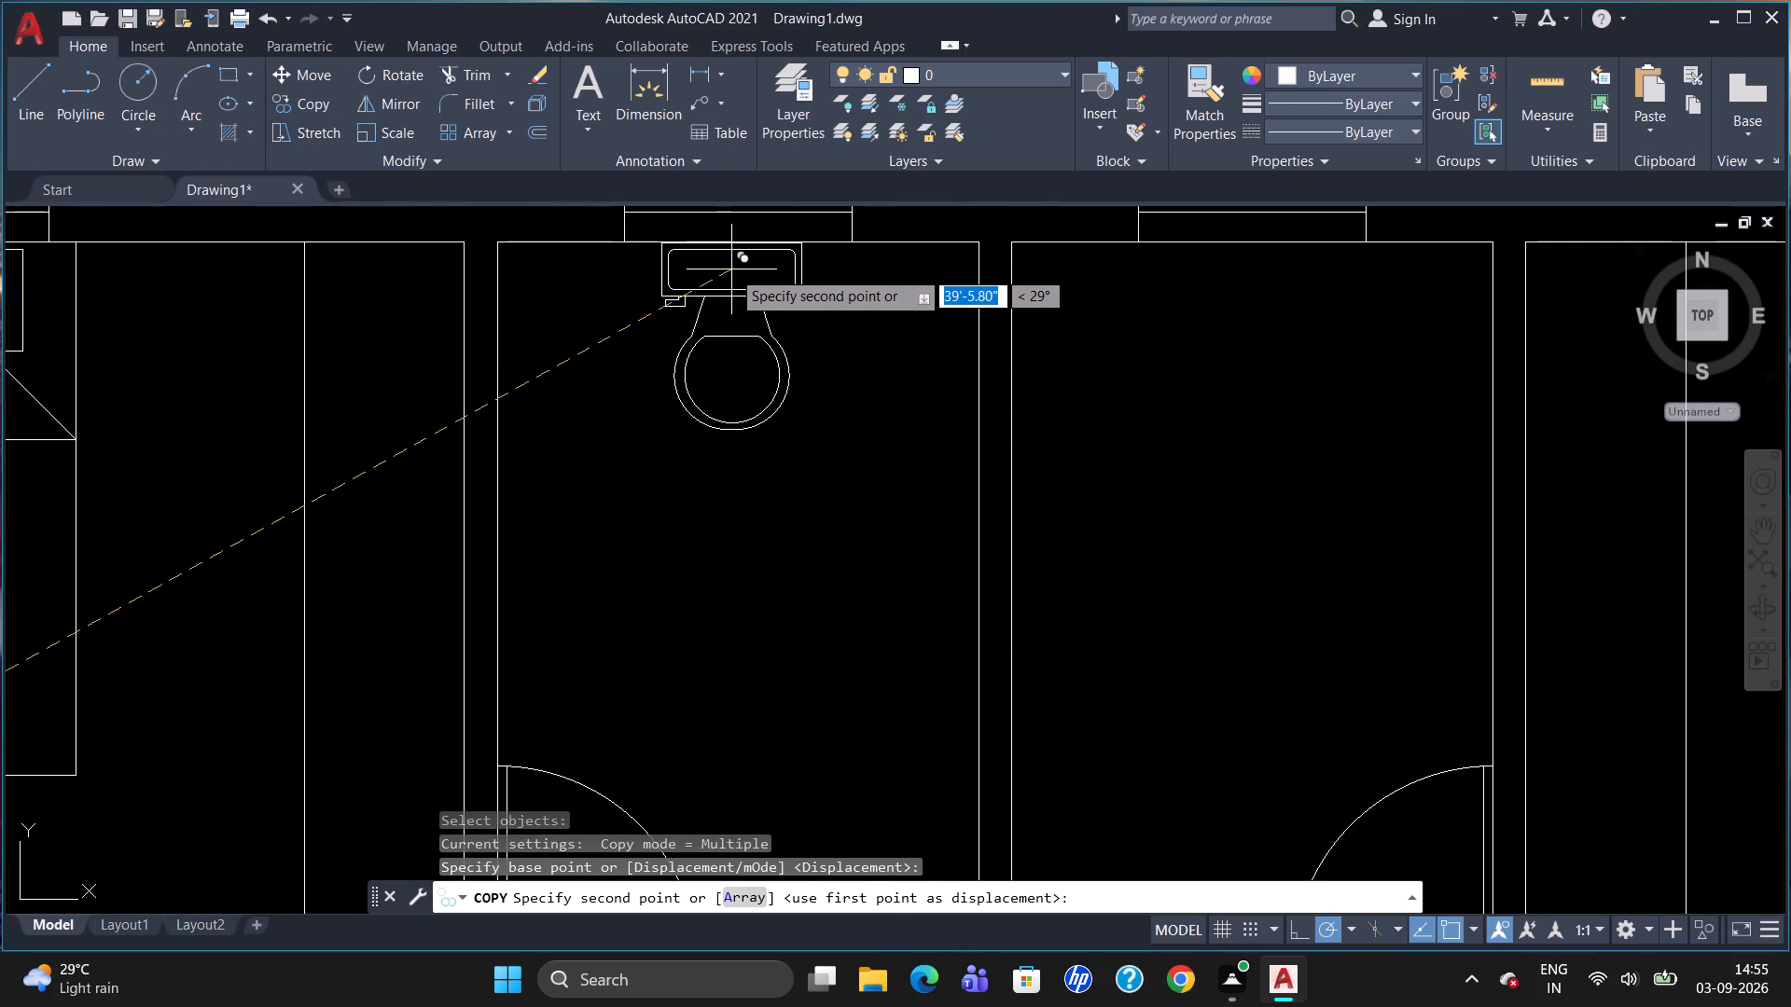
left_click(731, 269)
Place a second toilet copy in the adjacent small top room, with its tank against the window wall.
scroll(883, 376, "down", 2)
scroll(1030, 359, "up", 2)
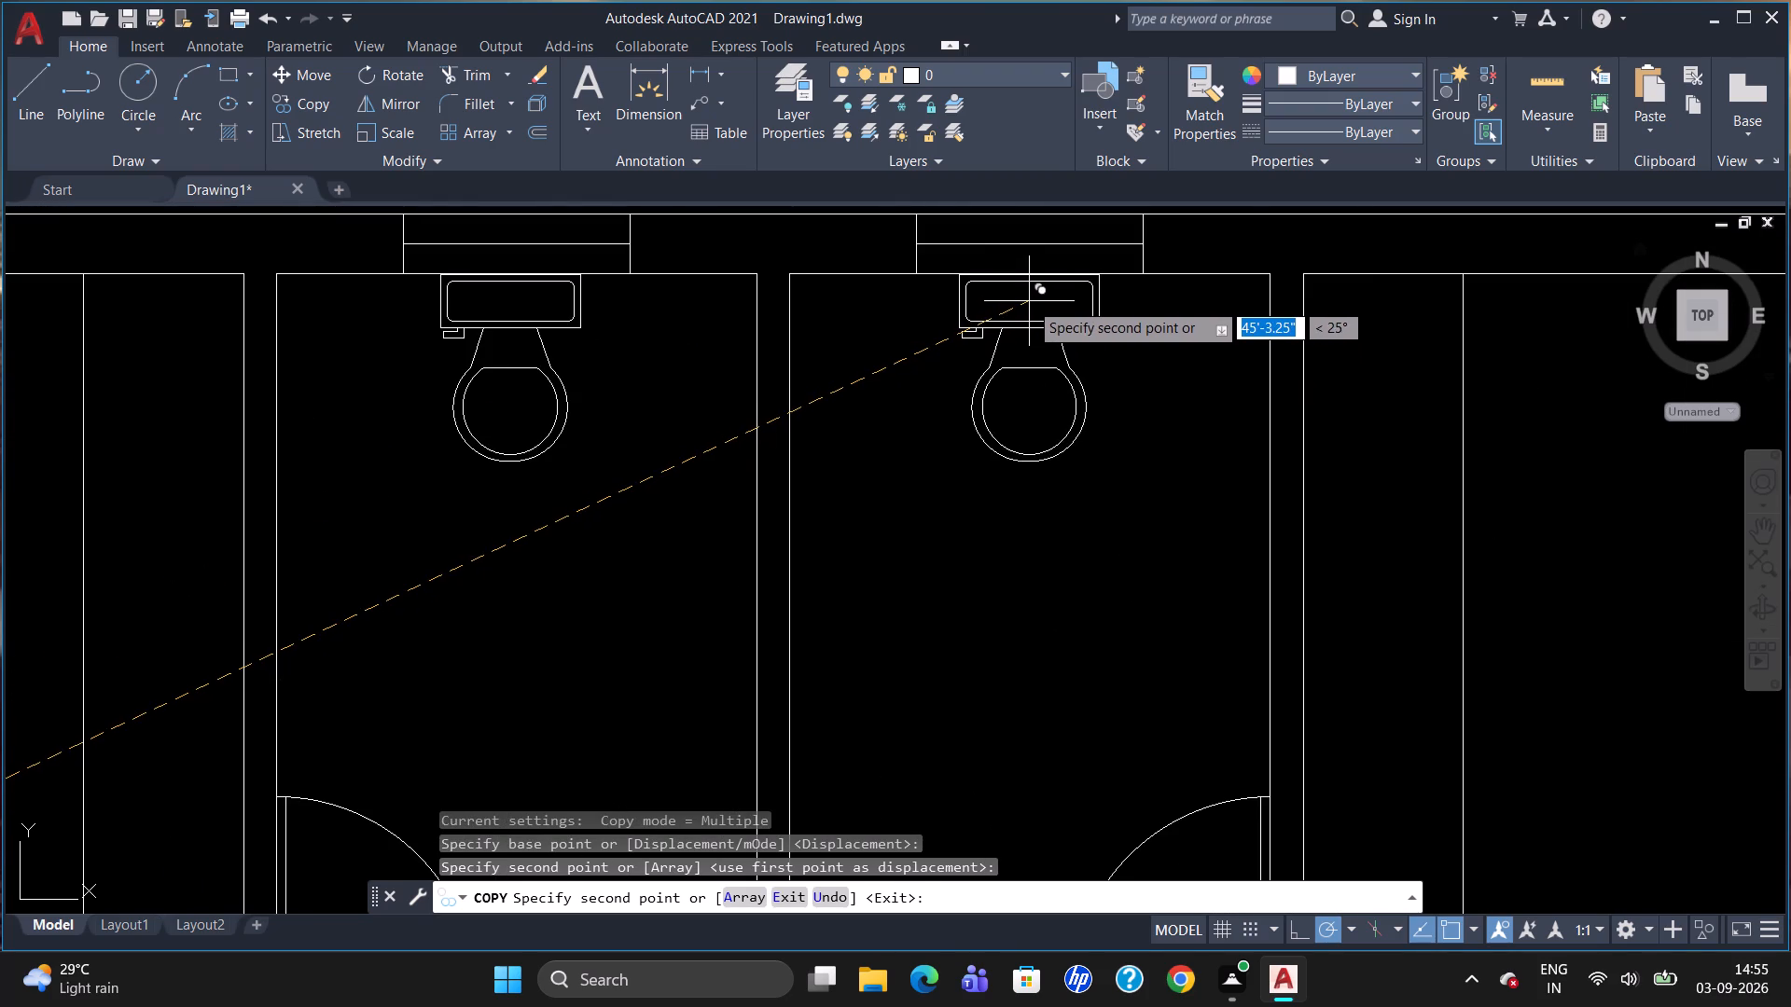
left_click(1029, 301)
scroll(943, 287, "down", 6)
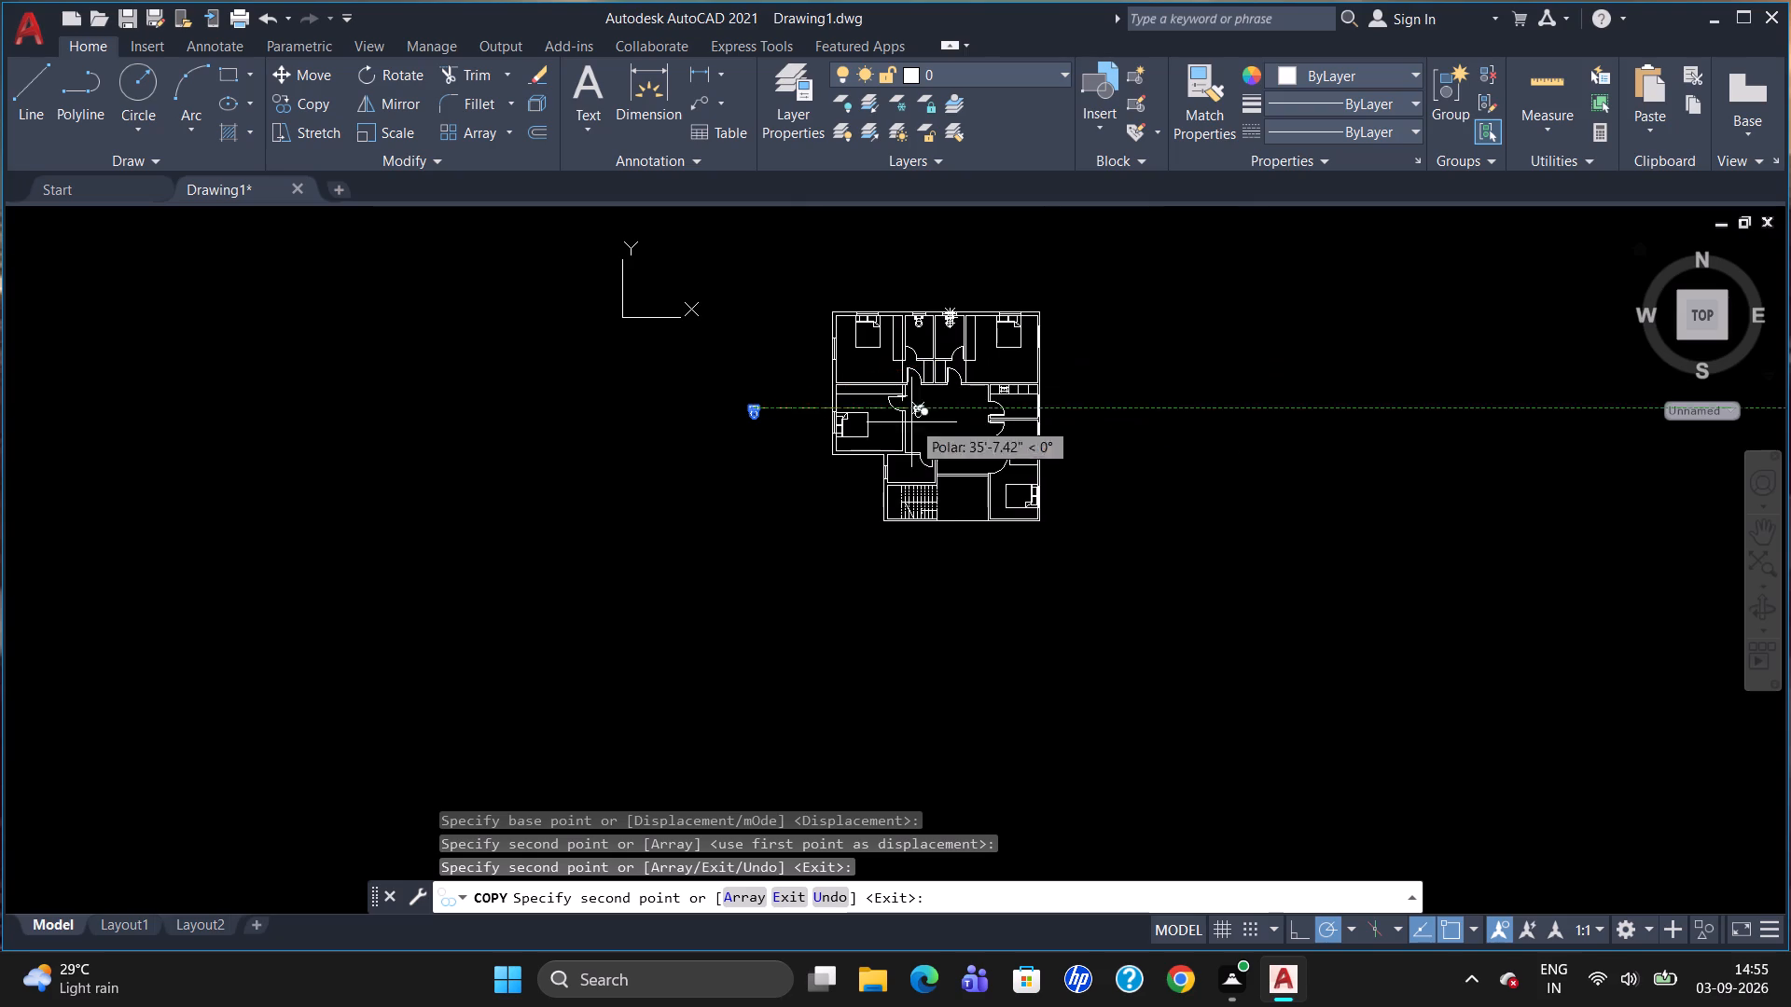
scroll(884, 462, "up", 3)
scroll(895, 470, "down", 2)
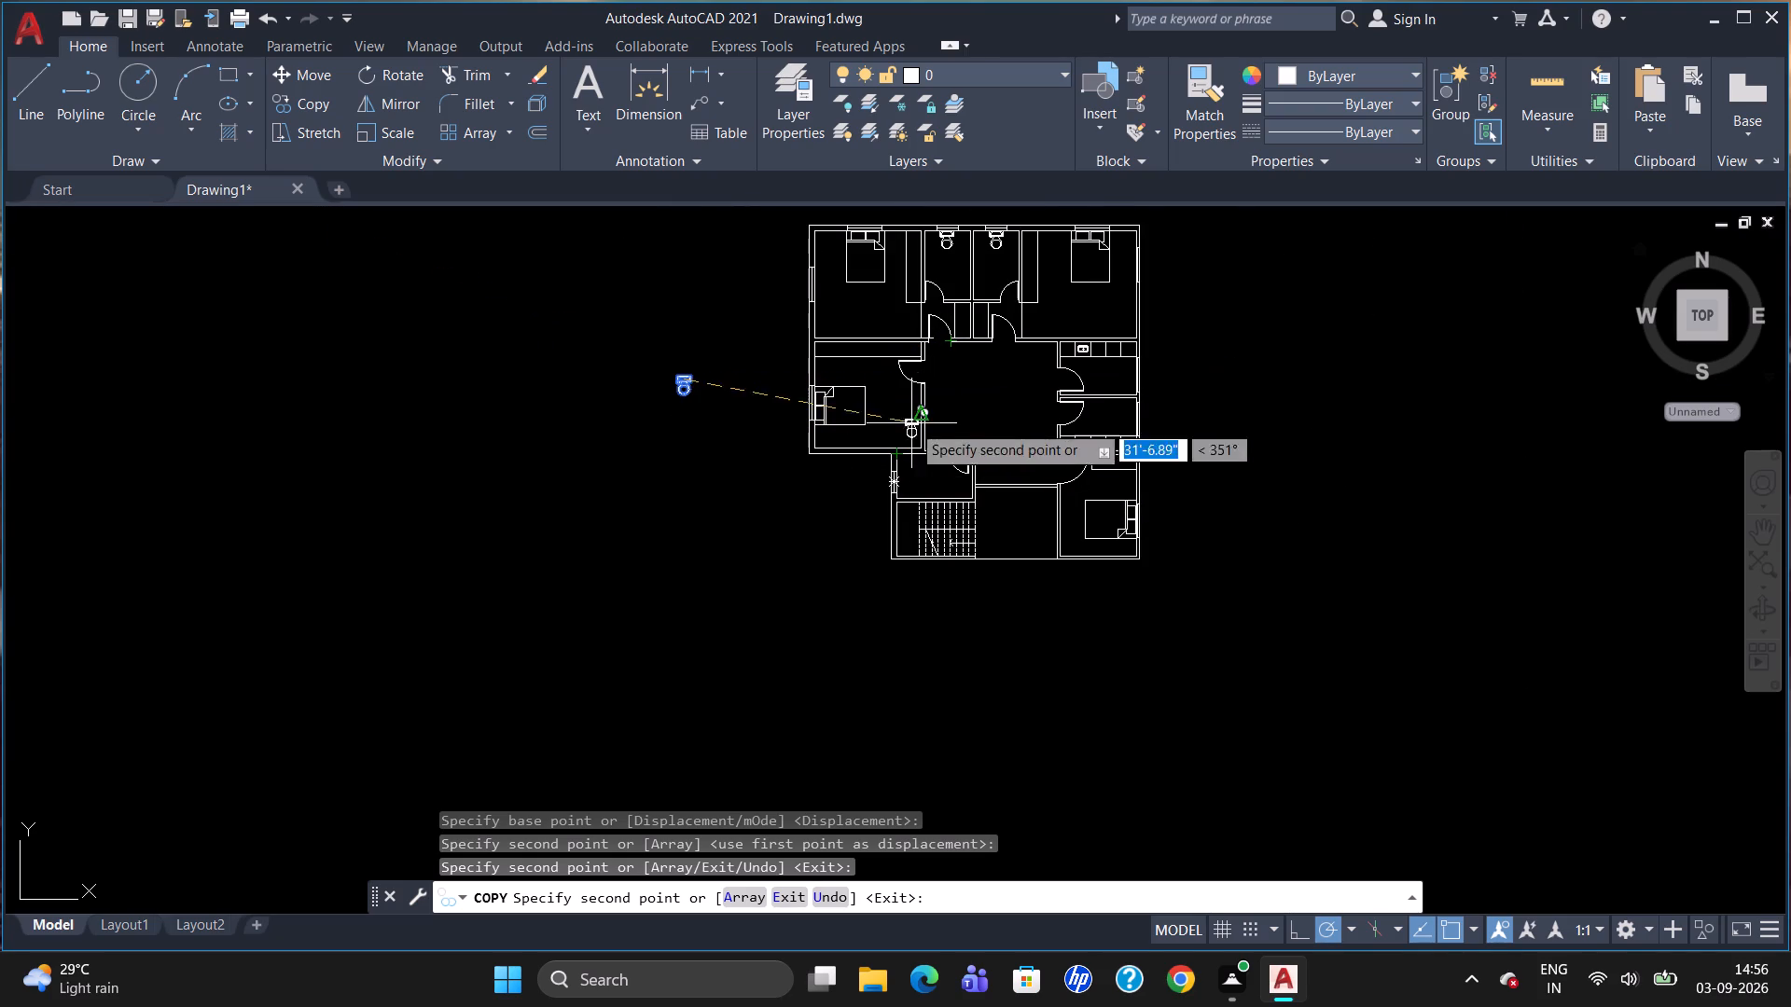
key("Escape")
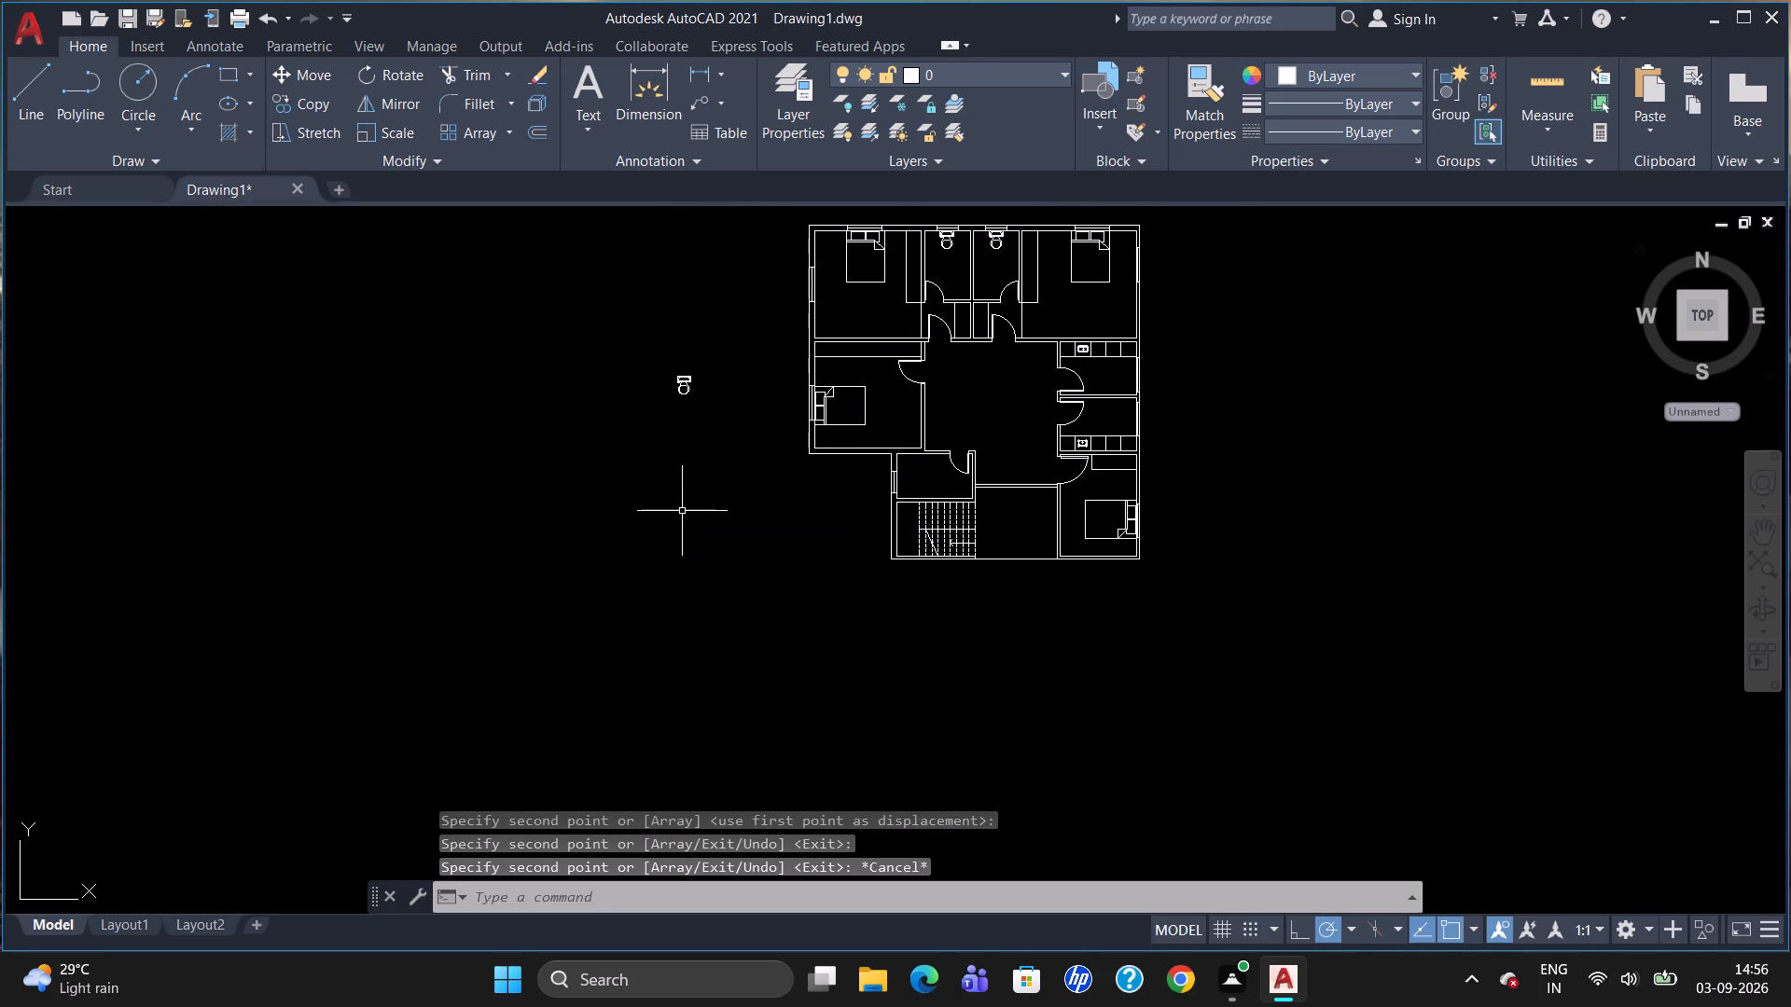
Rotate the original toilet outside the plan by 90°.
left_click(679, 374)
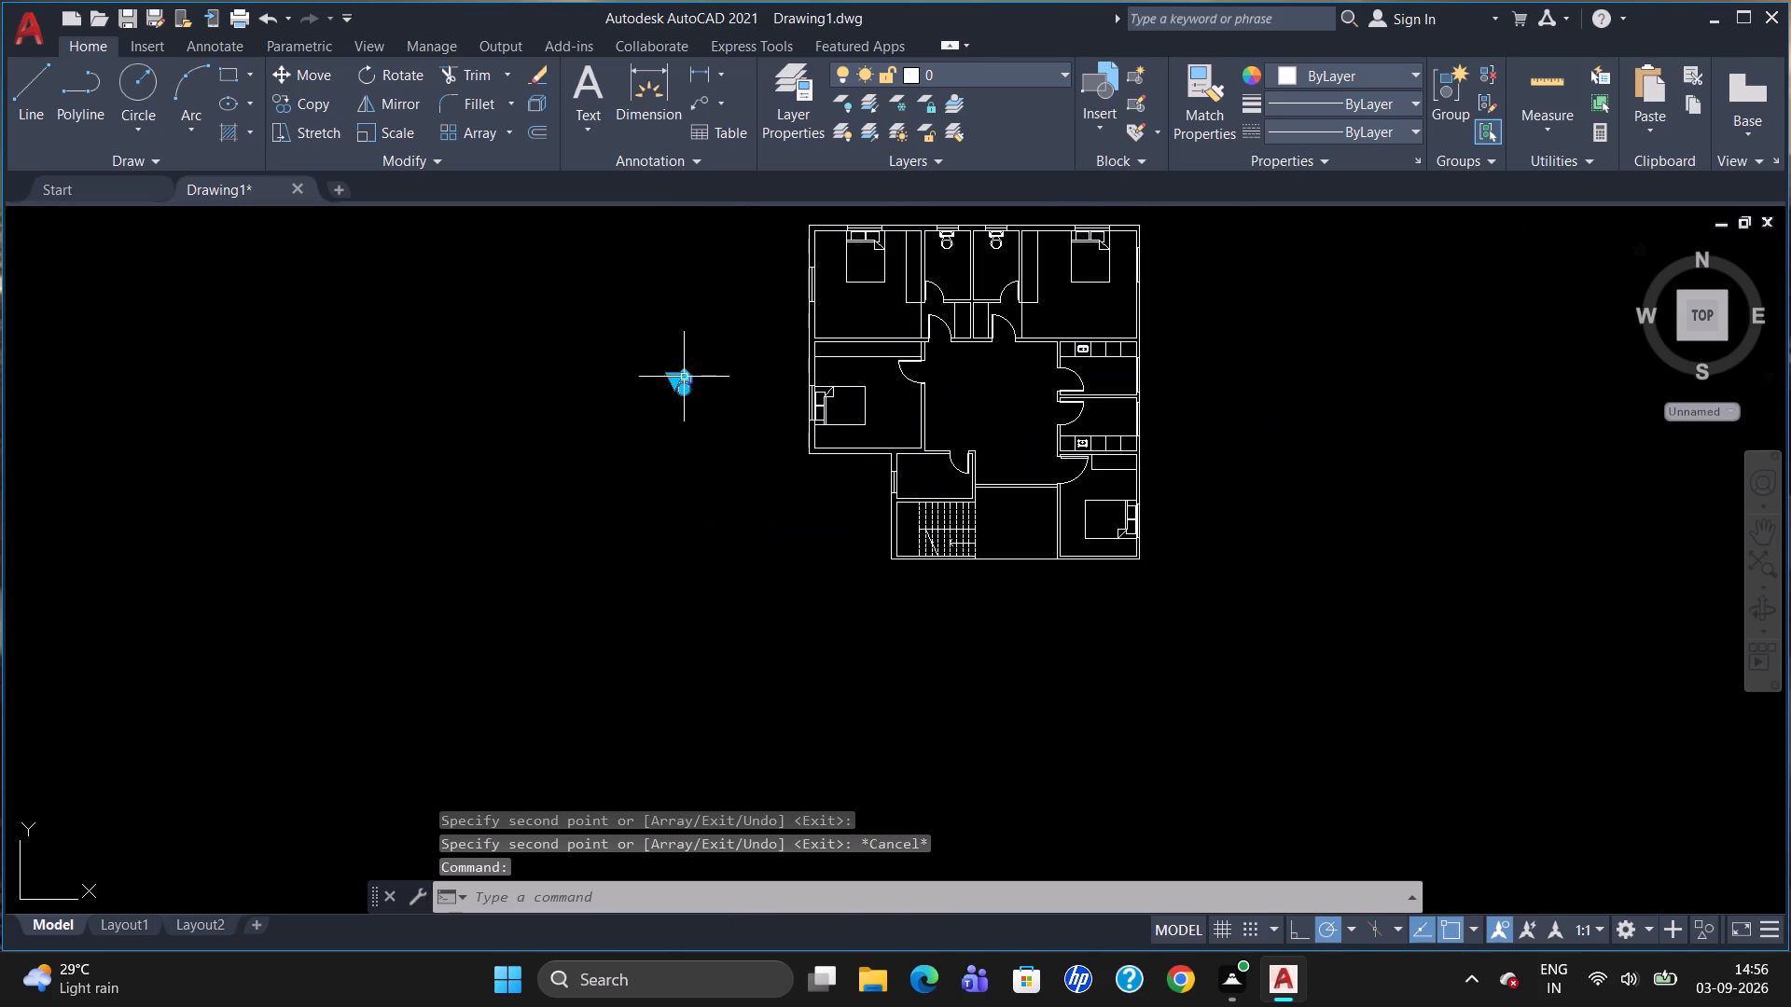
type("RO")
key("Return")
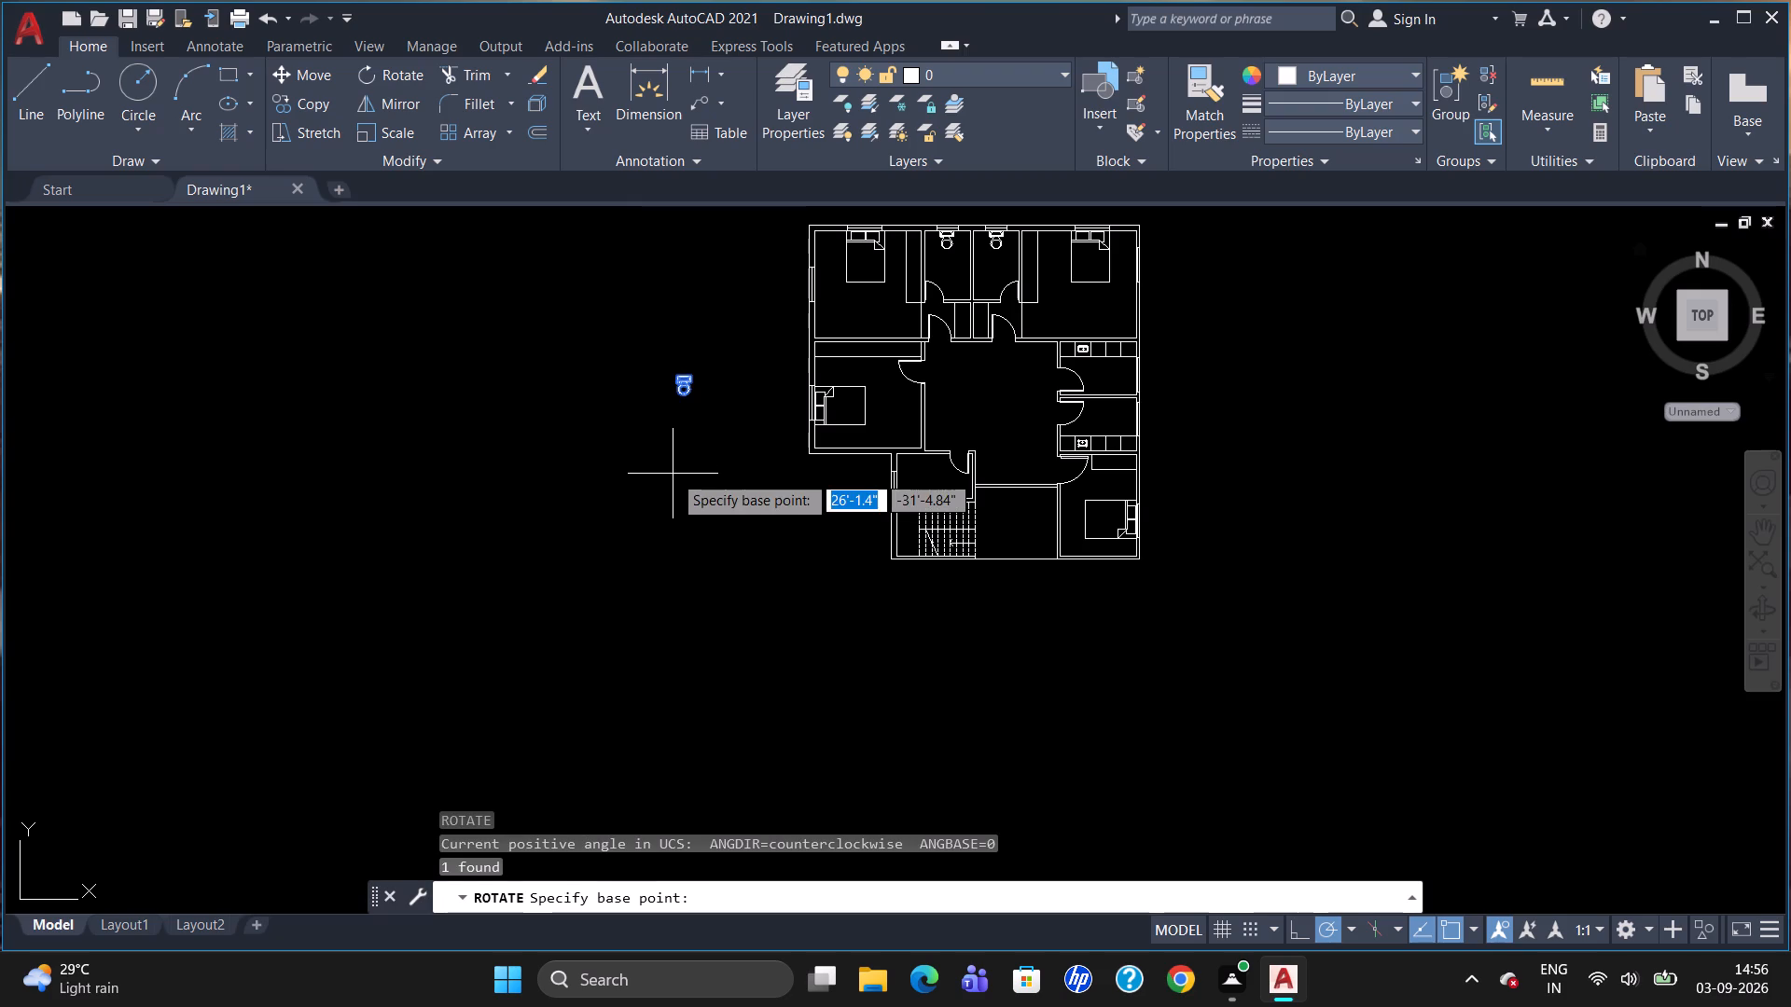
left_click(696, 368)
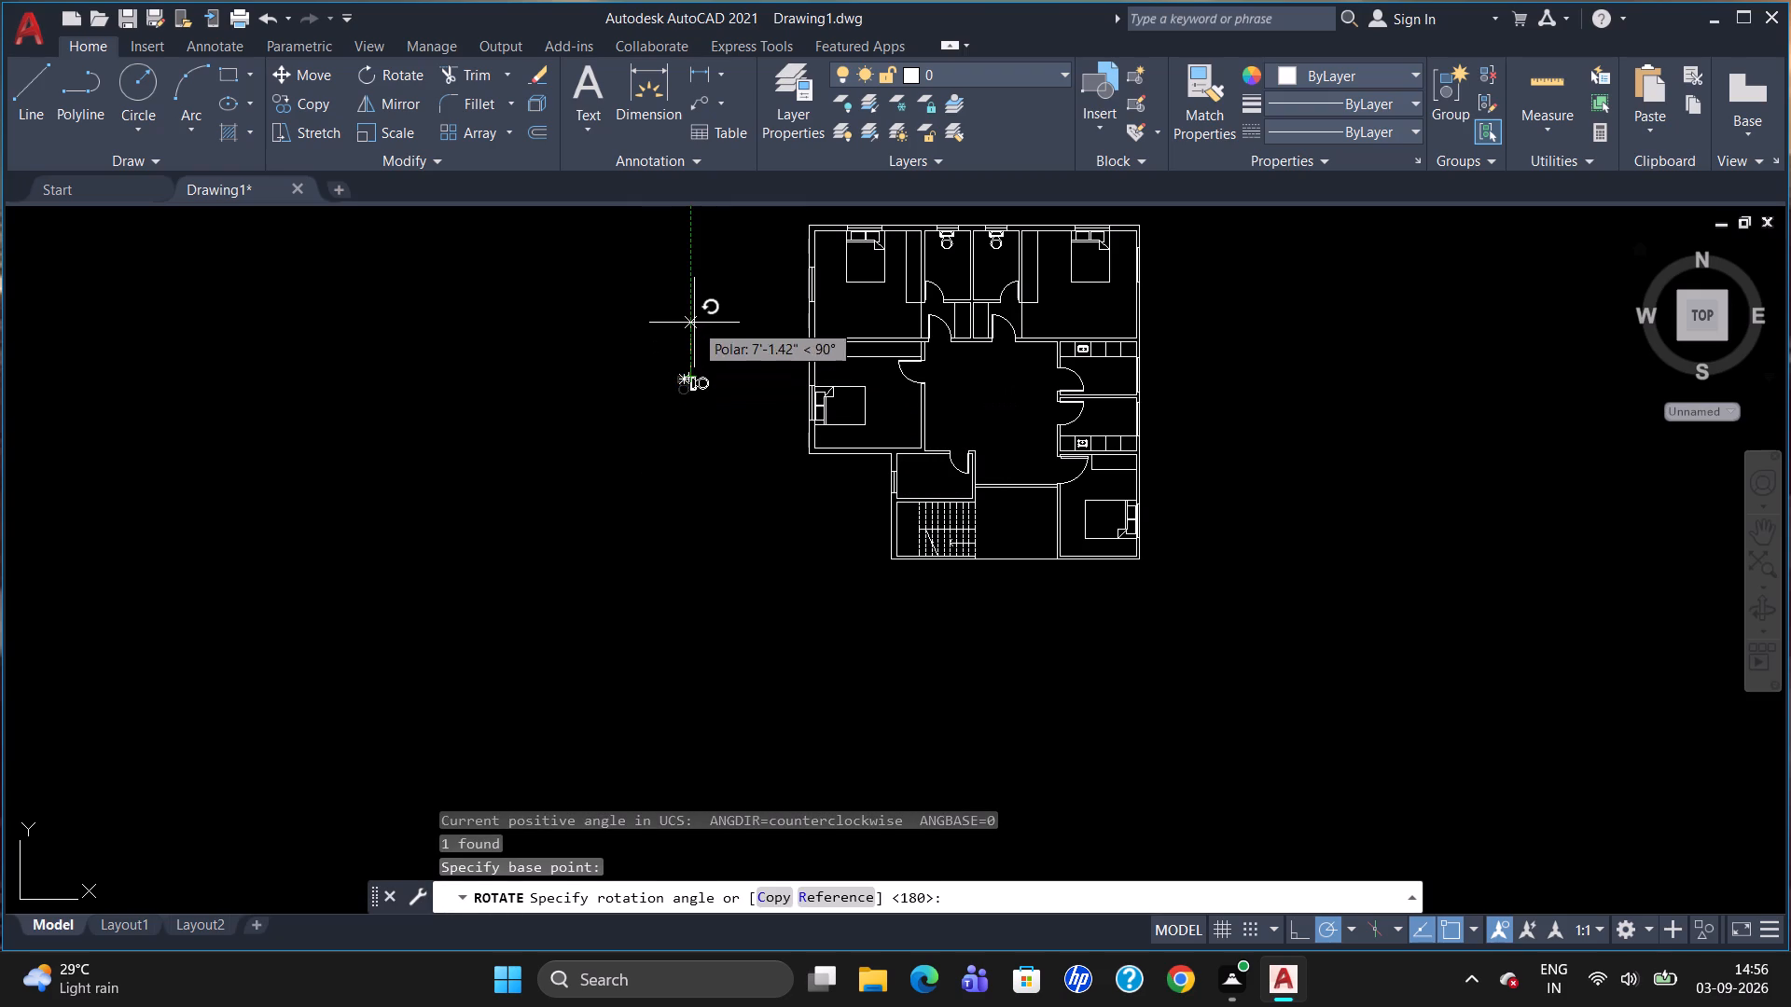
left_click(694, 323)
Move the rotated toilet into the small room above the staircase, with its tank against the left window wall.
left_click(693, 377)
key("m")
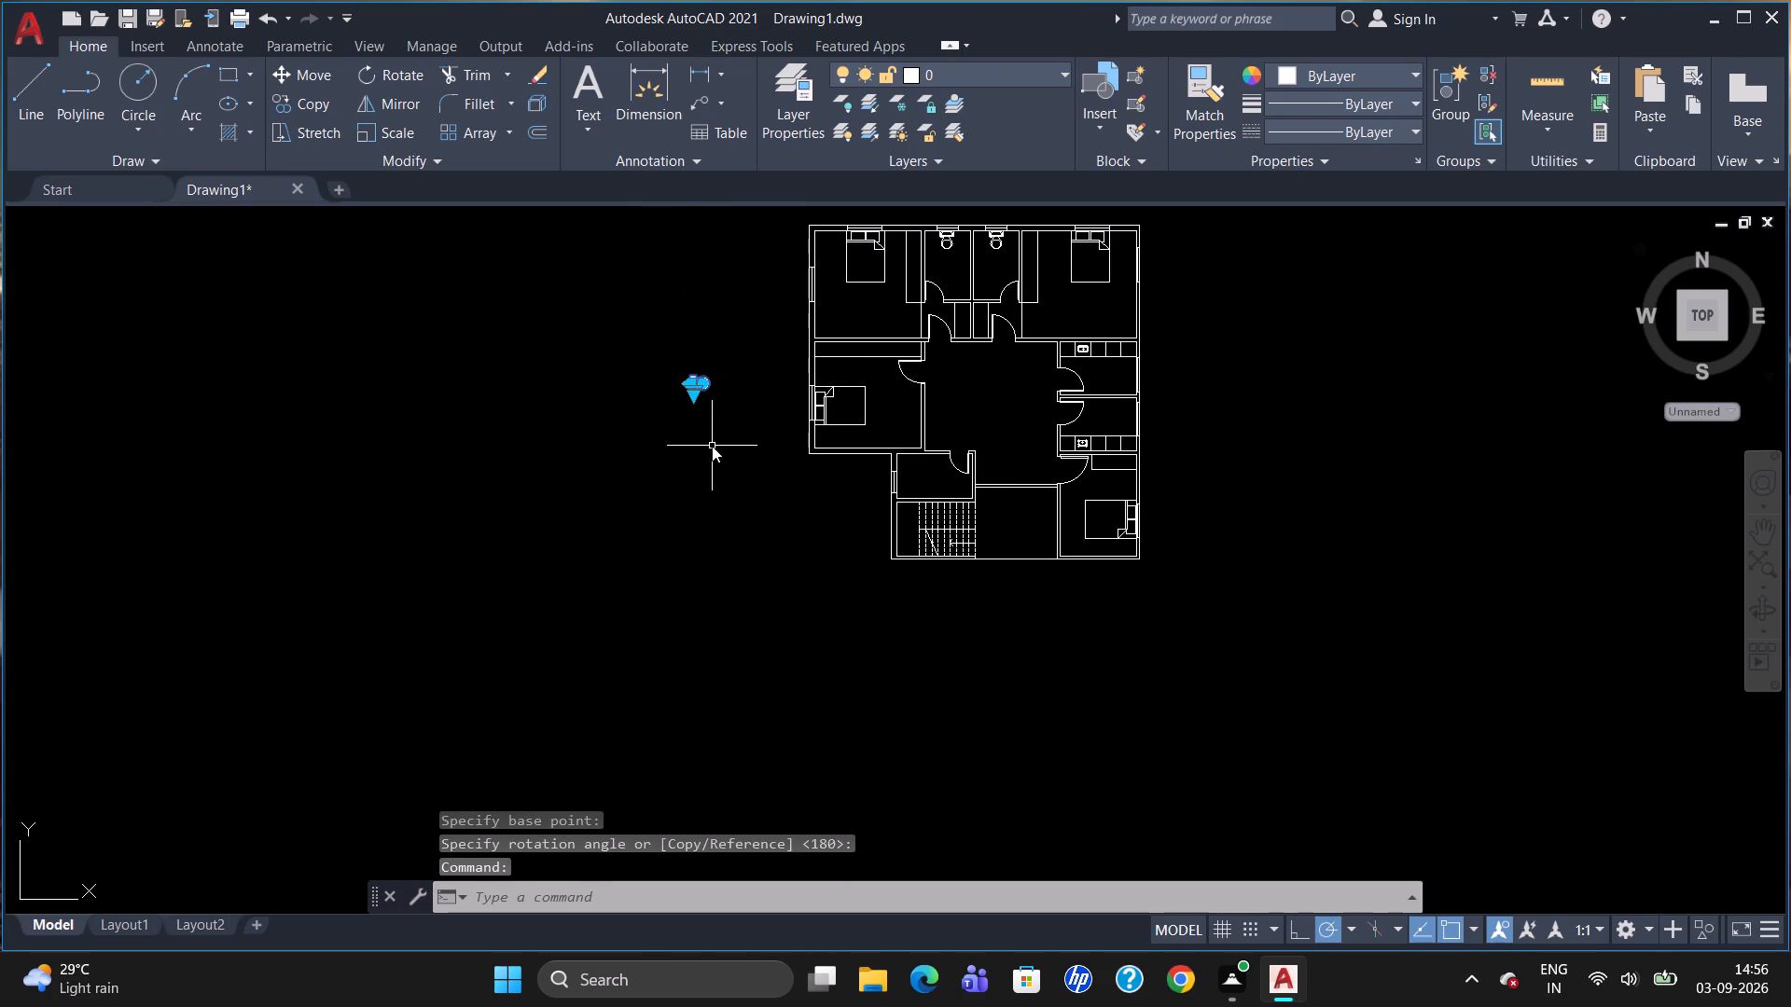
key("Return")
left_click_drag(701, 384, 709, 390)
scroll(874, 416, "up", 3)
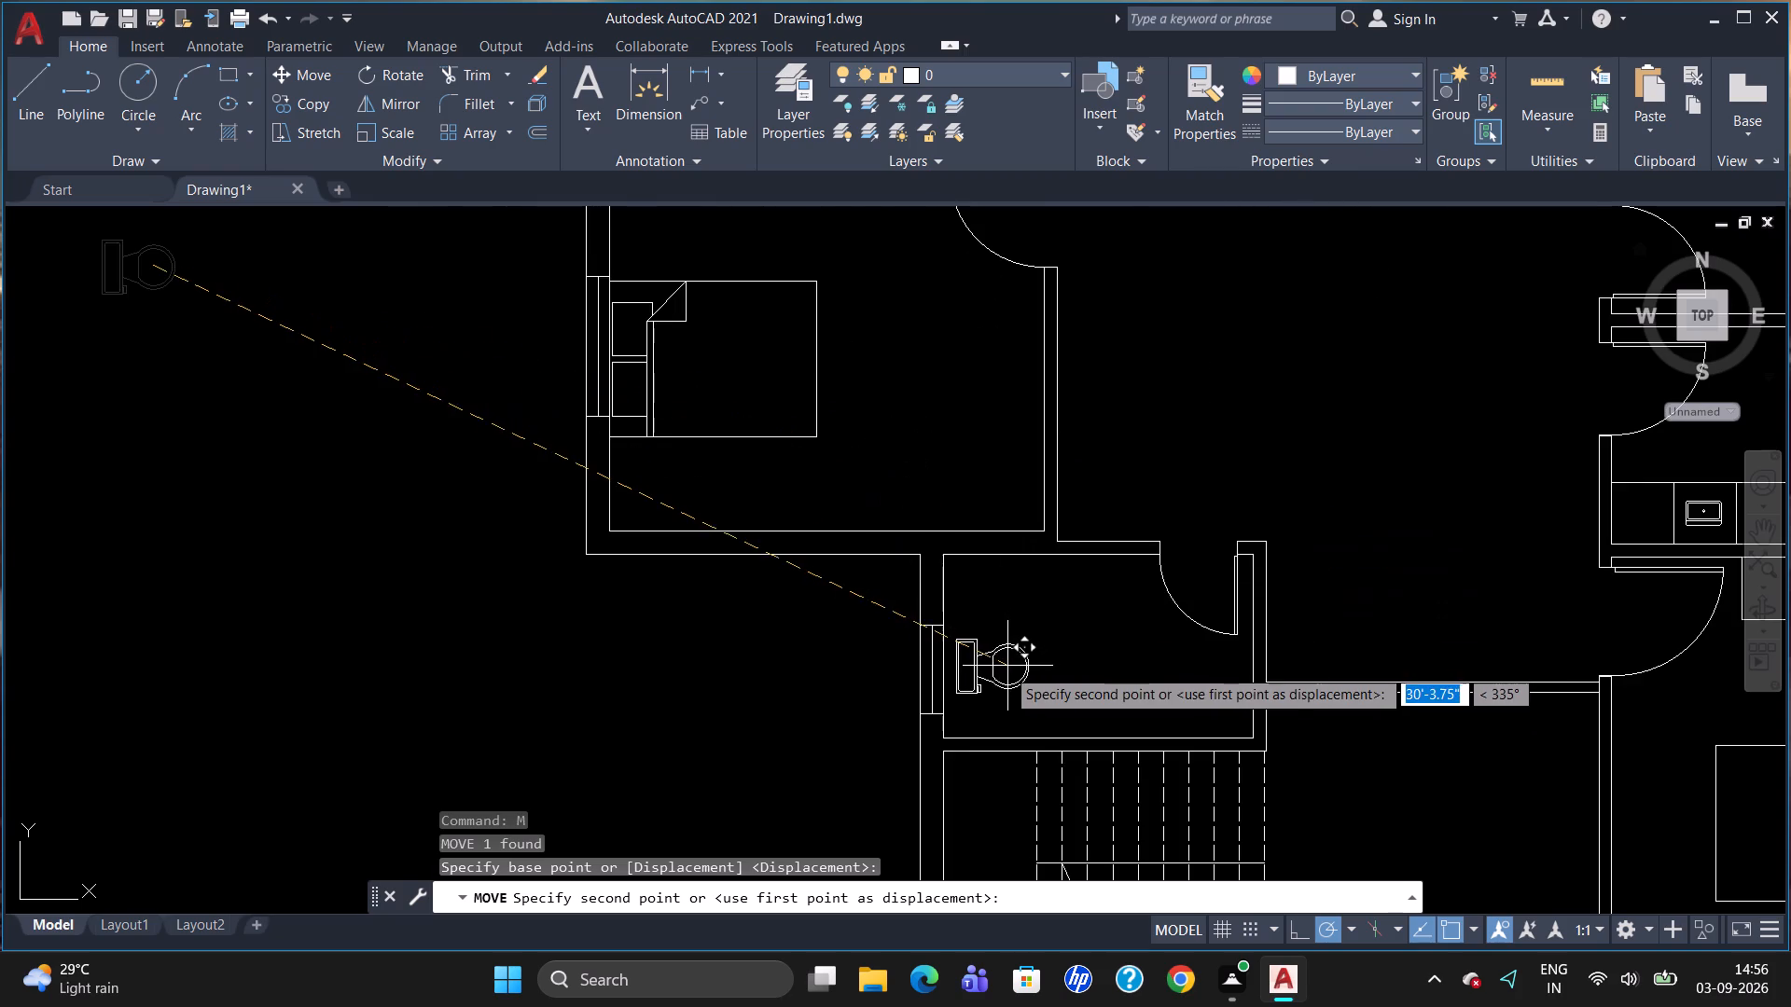
scroll(1006, 669, "up", 2)
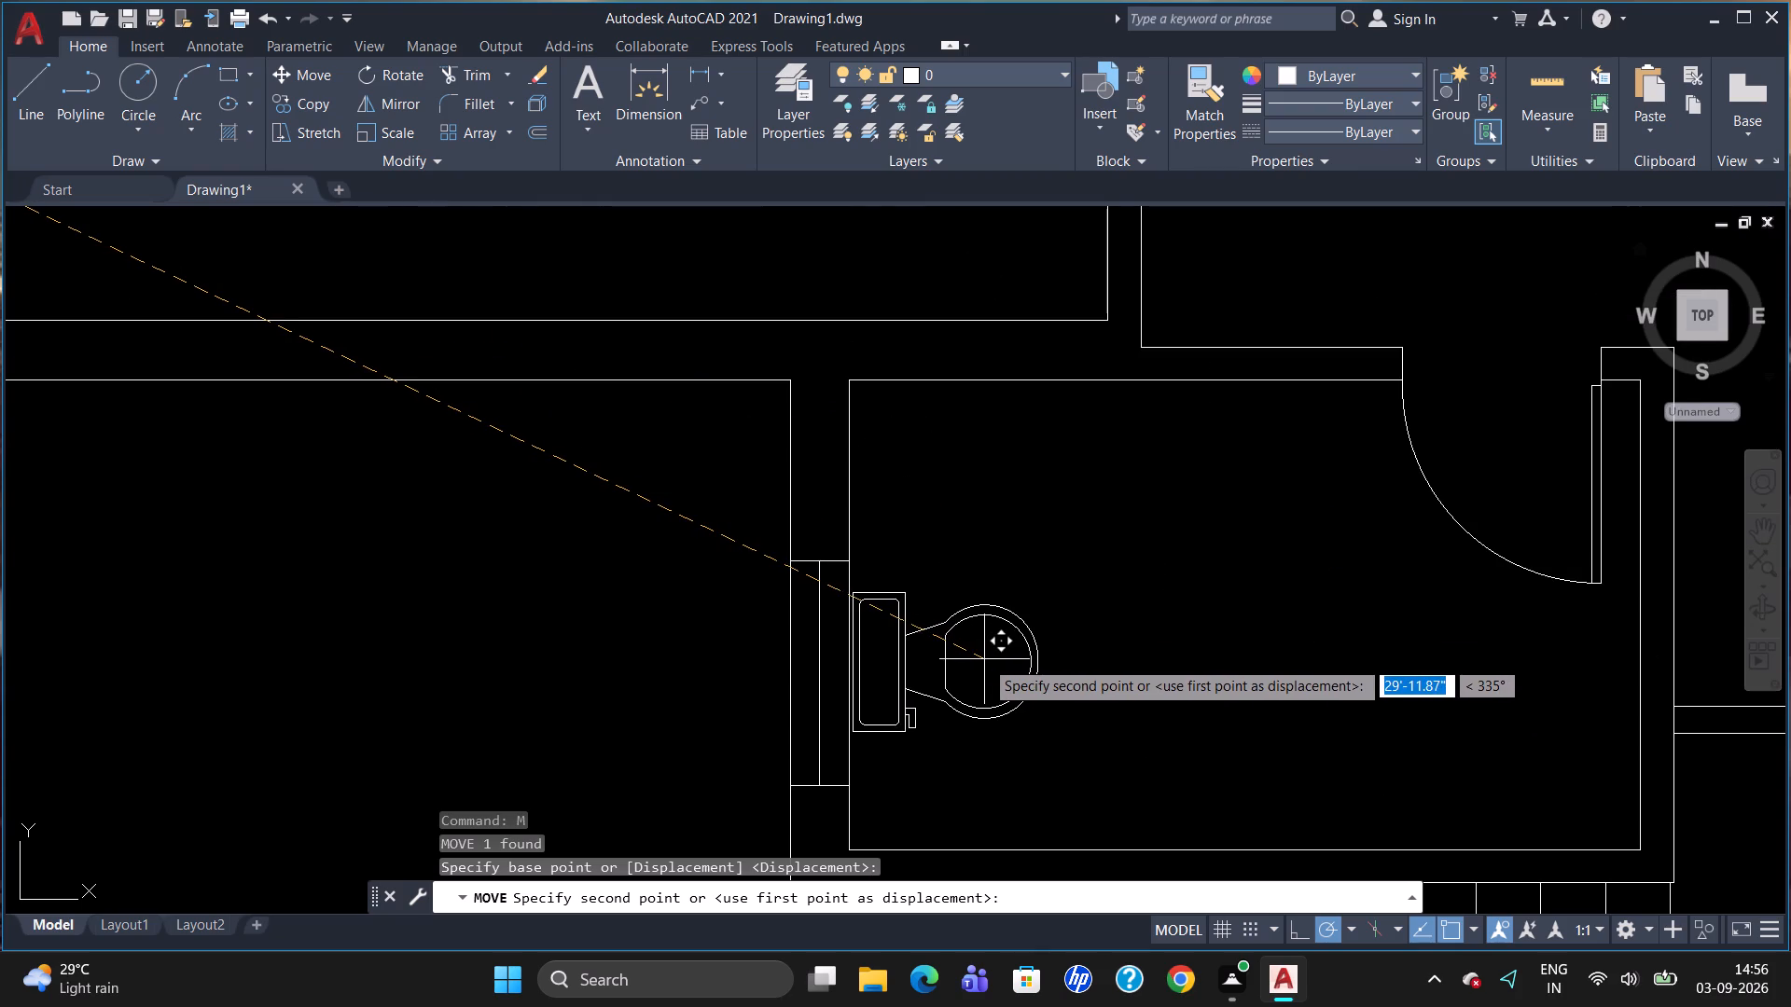
left_click(983, 659)
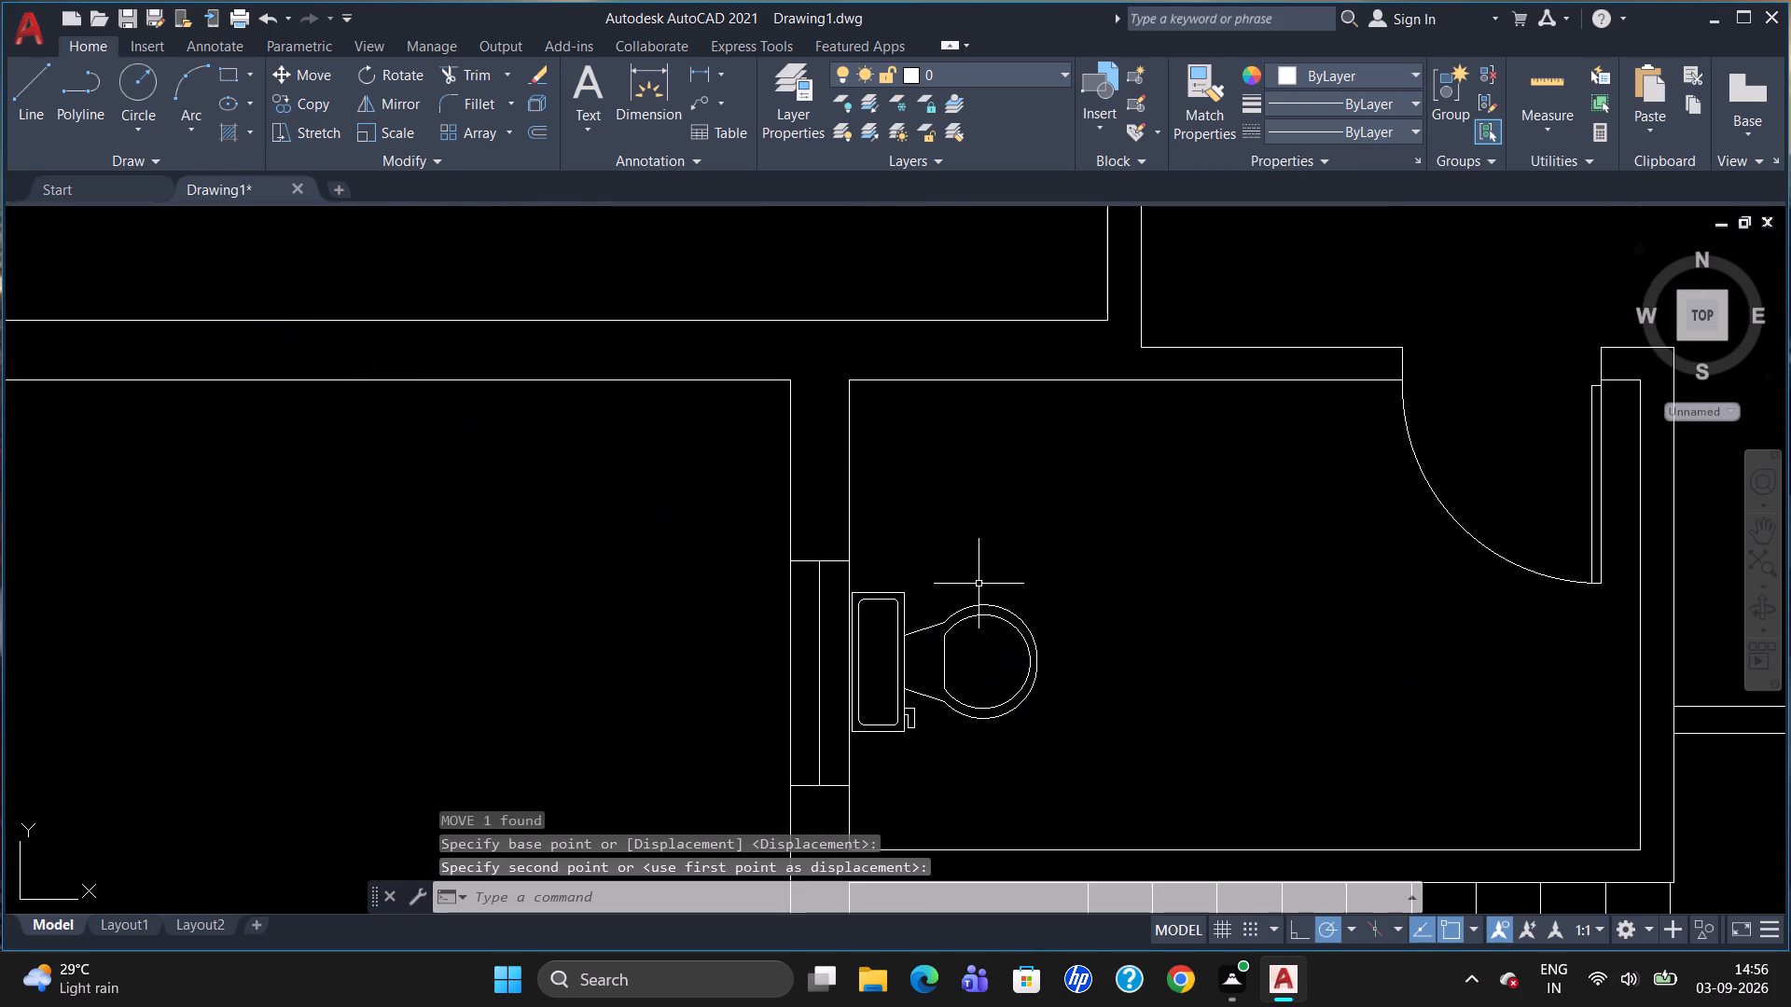
scroll(993, 535, "down", 3)
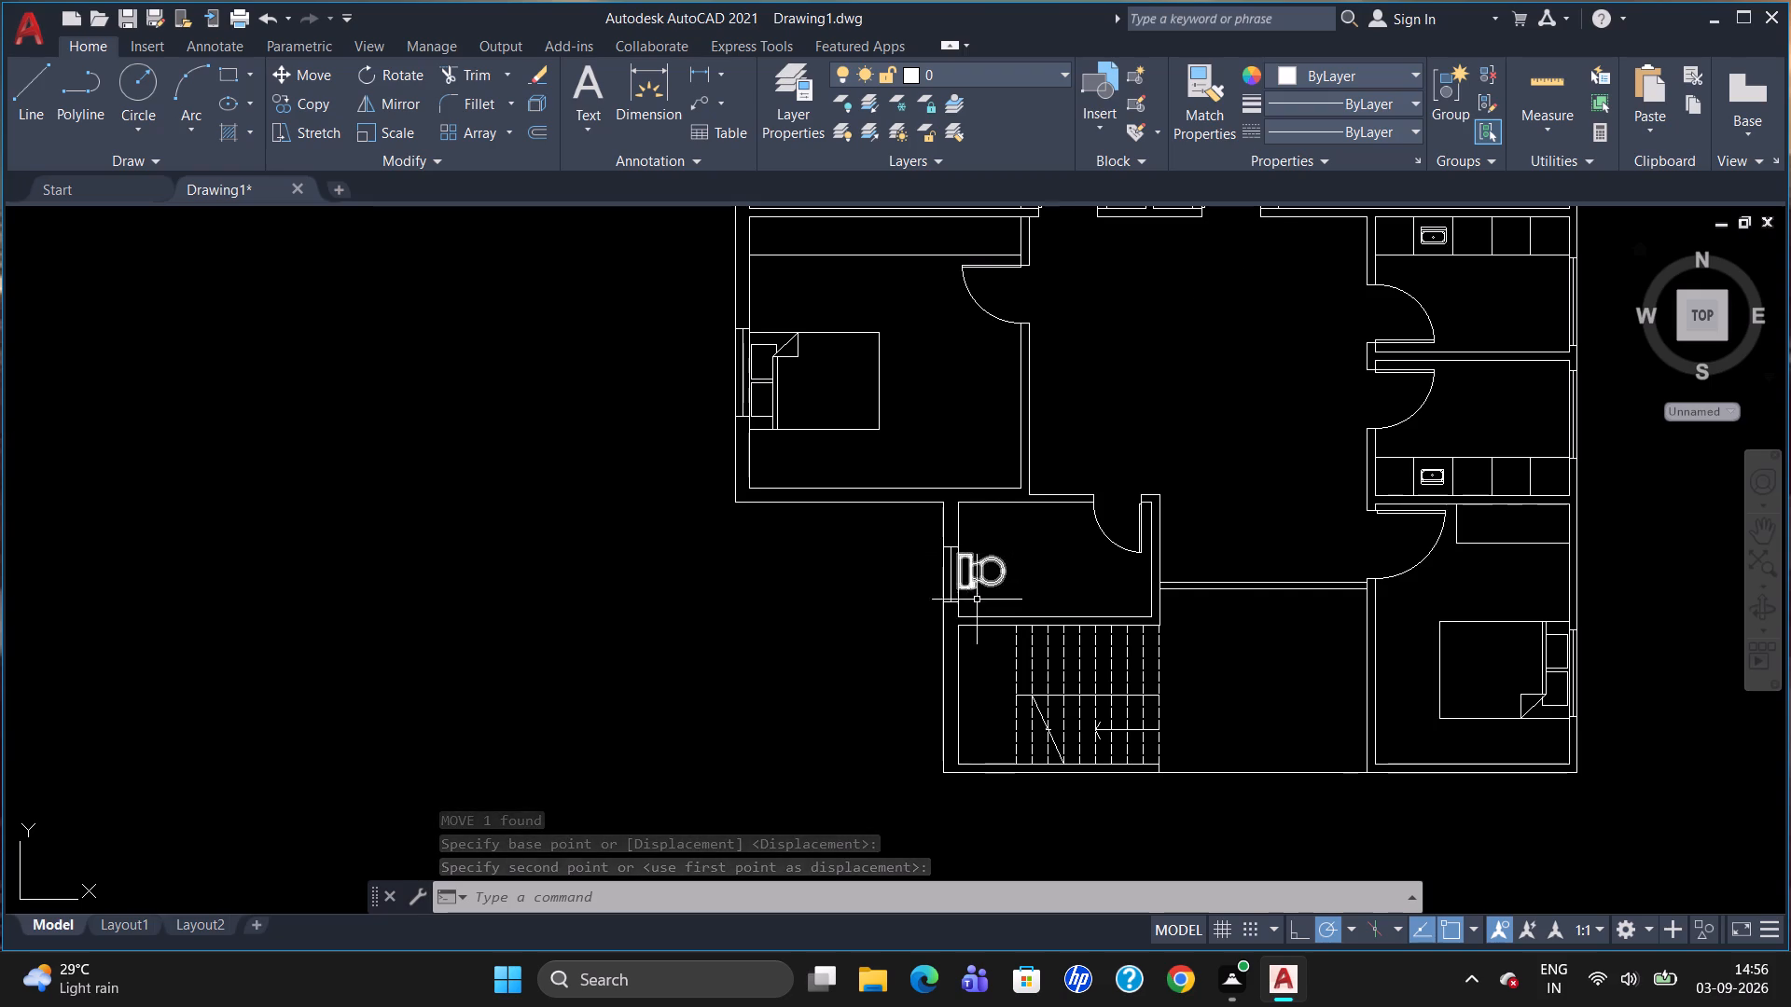
scroll(981, 606, "down", 1)
scroll(1012, 338, "up", 2)
scroll(948, 550, "down", 2)
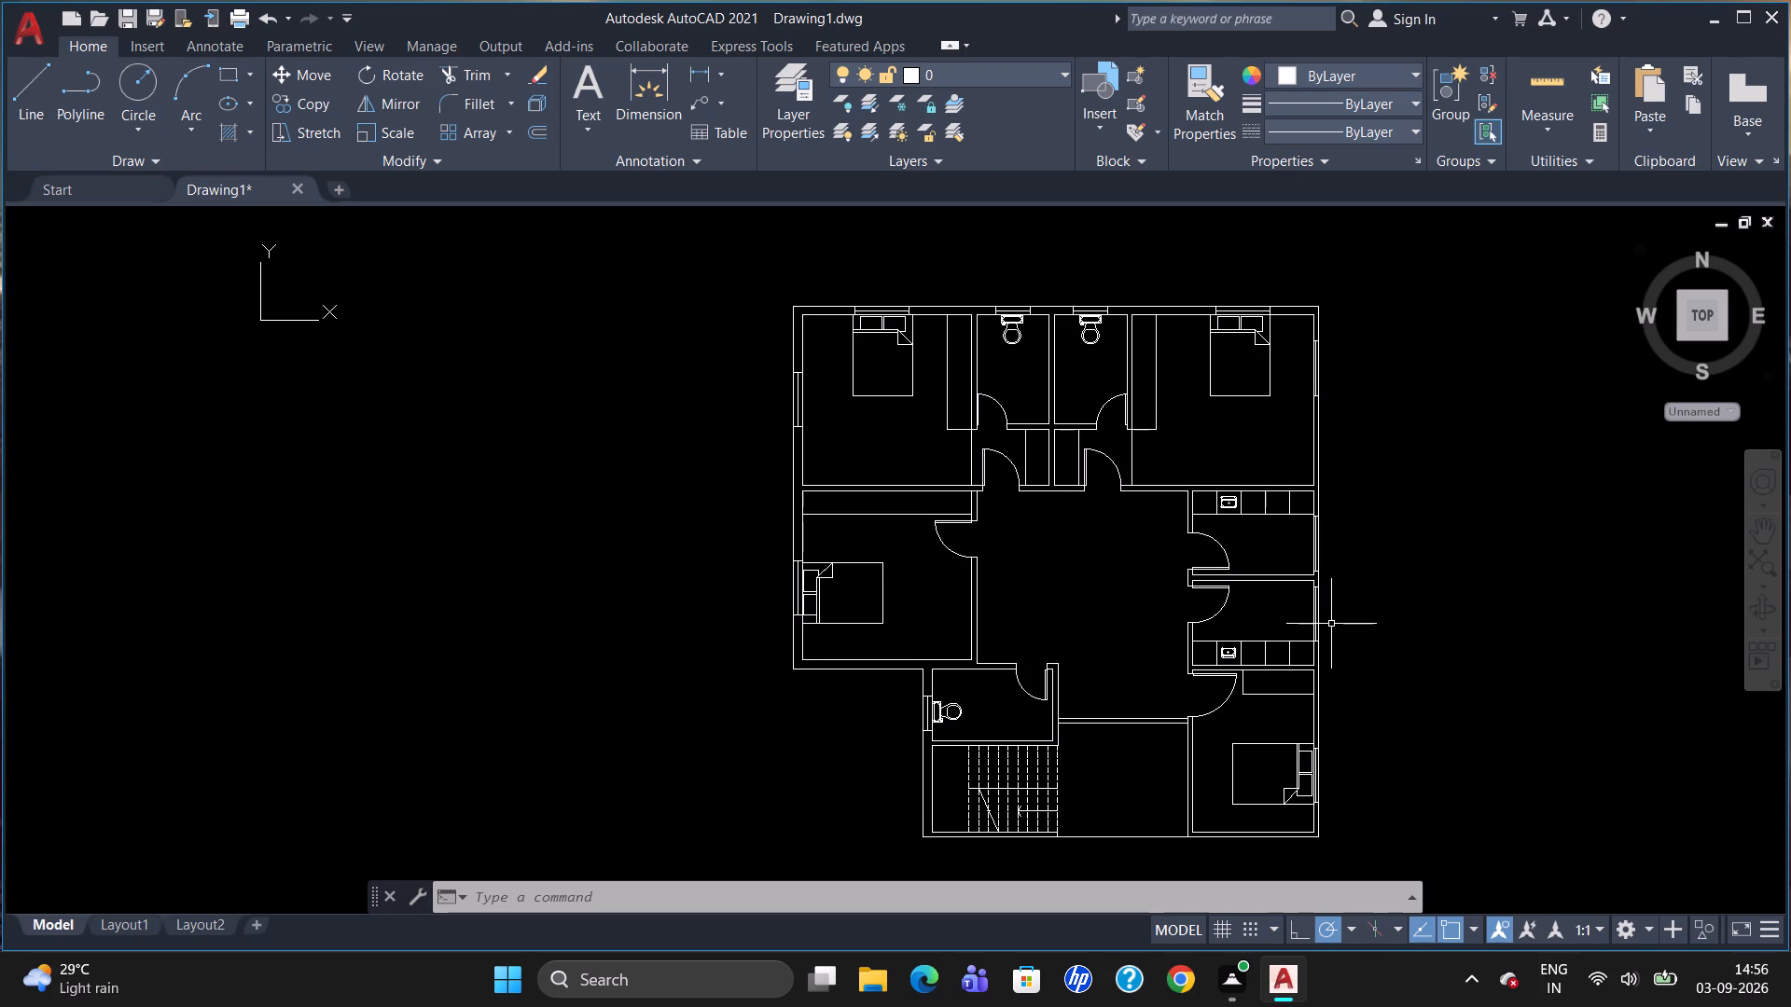
Set both dimension arrowheads of the ISO-25 style to Architectural tick and make the style current.
key("d")
key("Return")
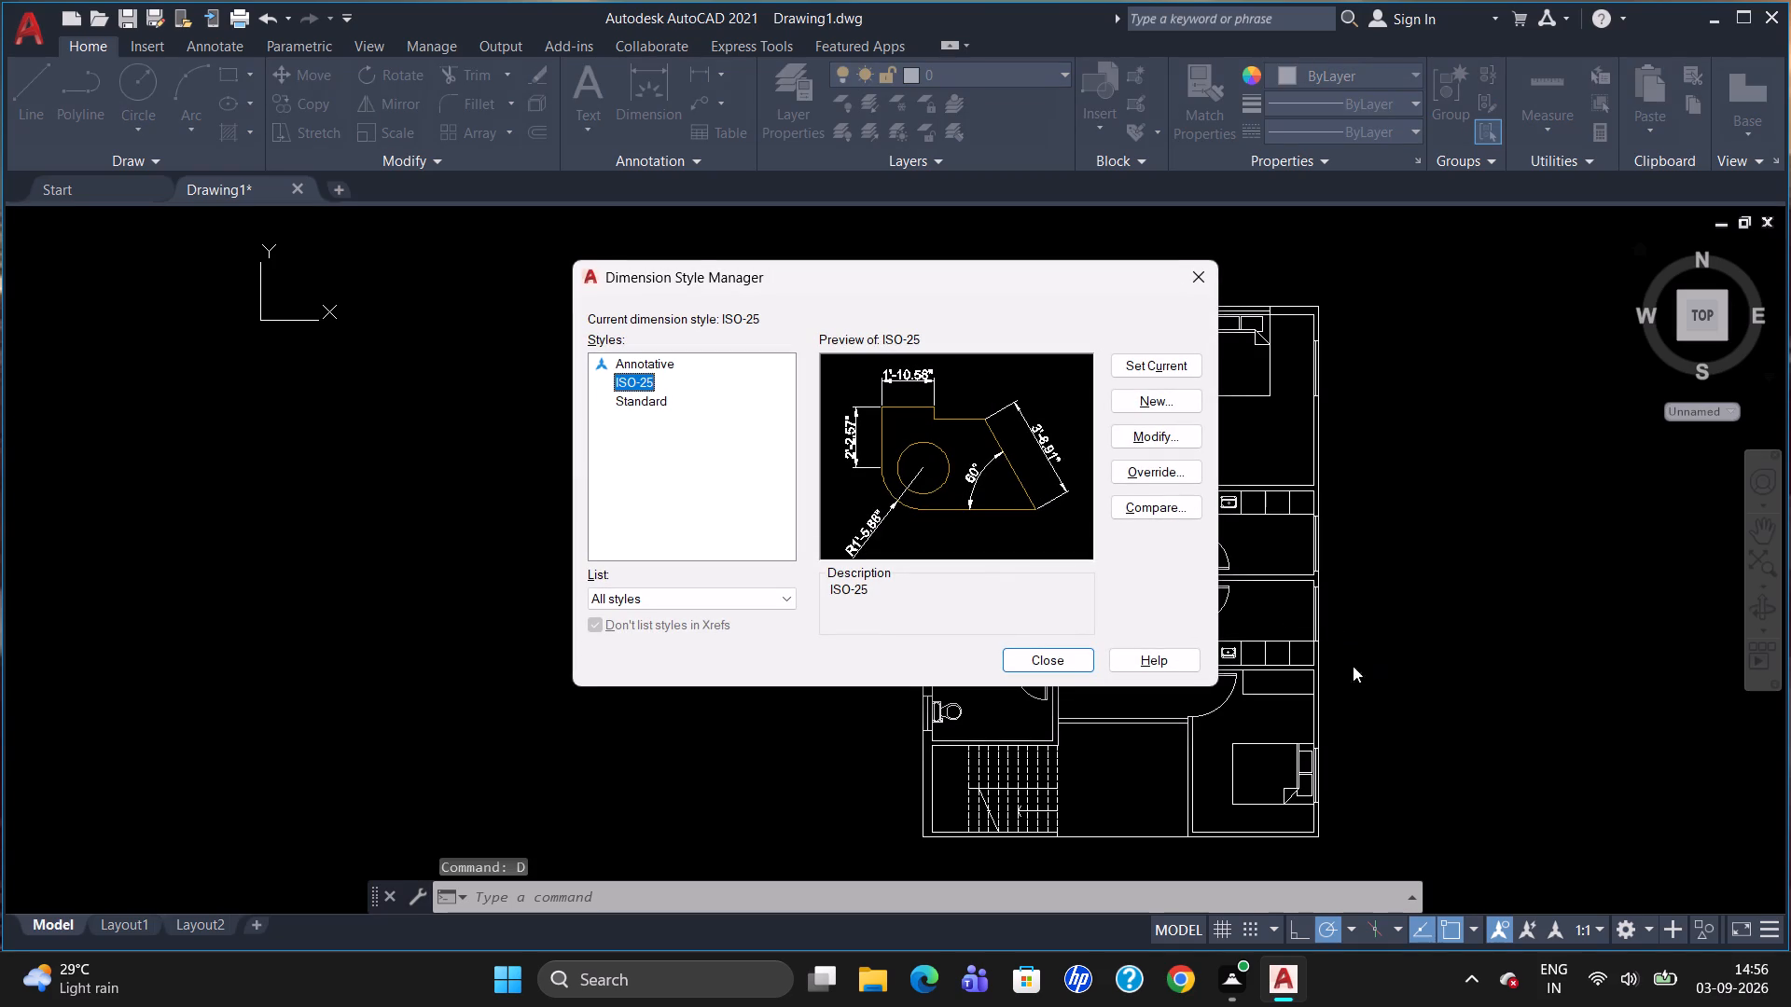
left_click(1127, 445)
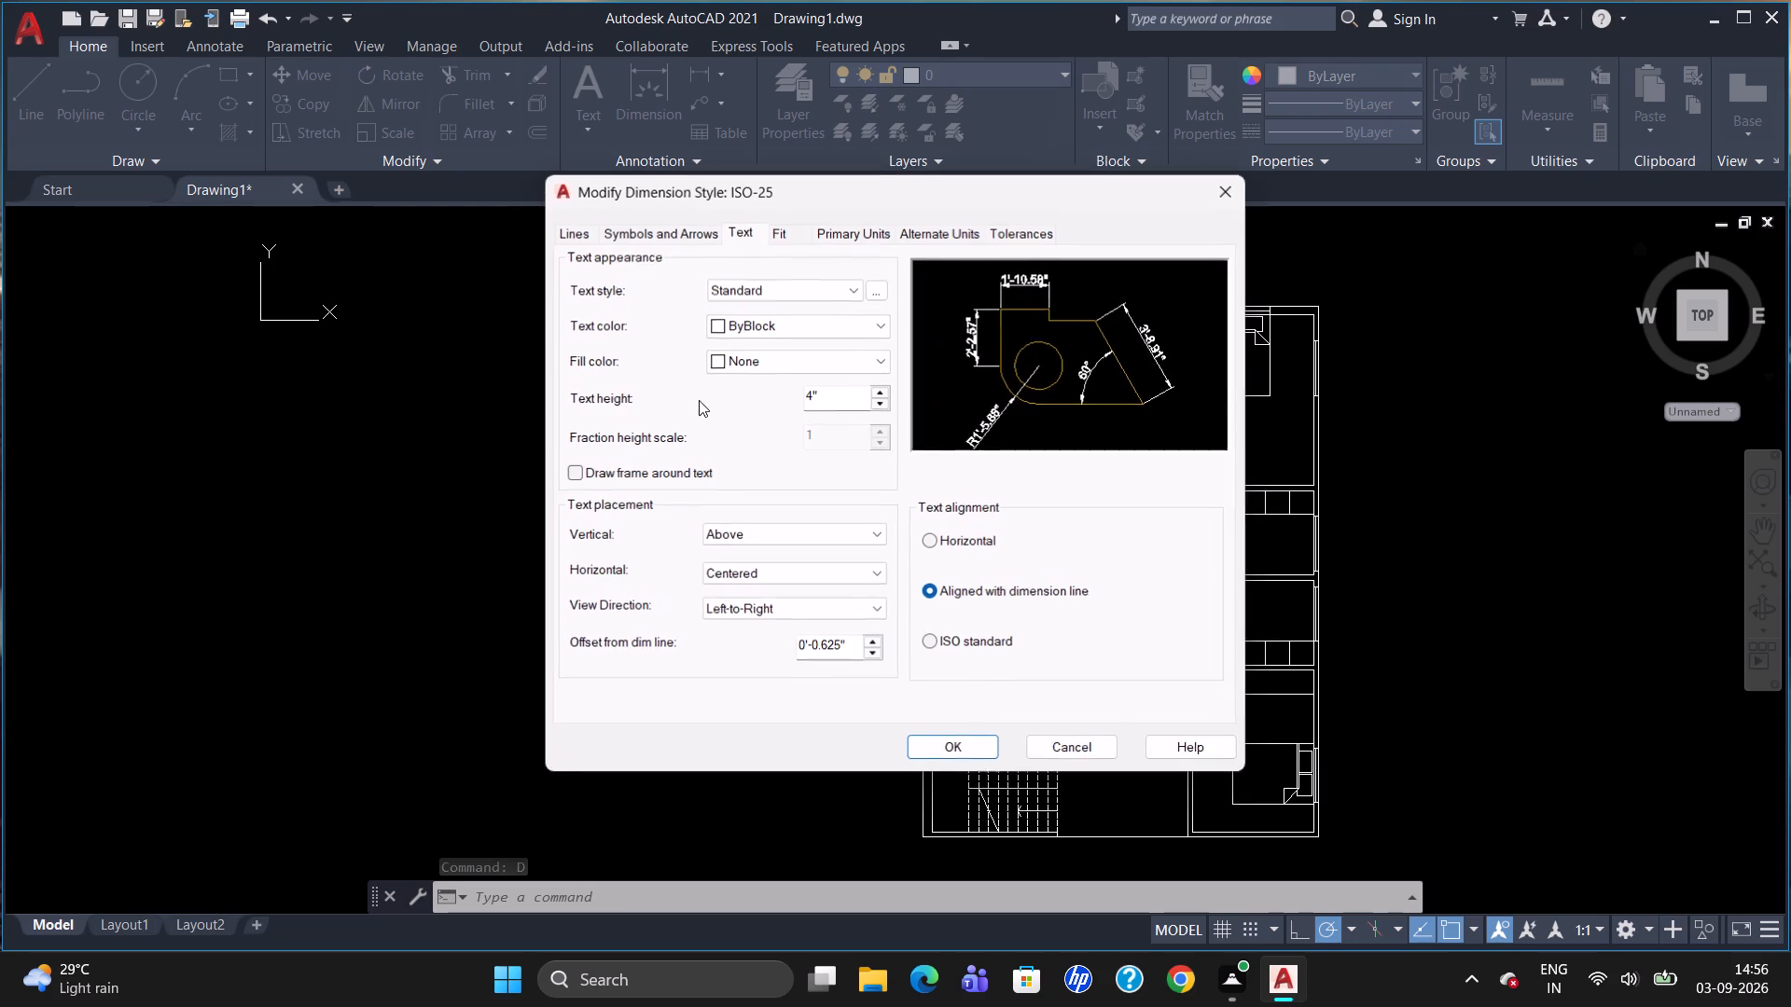
left_click(650, 233)
left_click(671, 306)
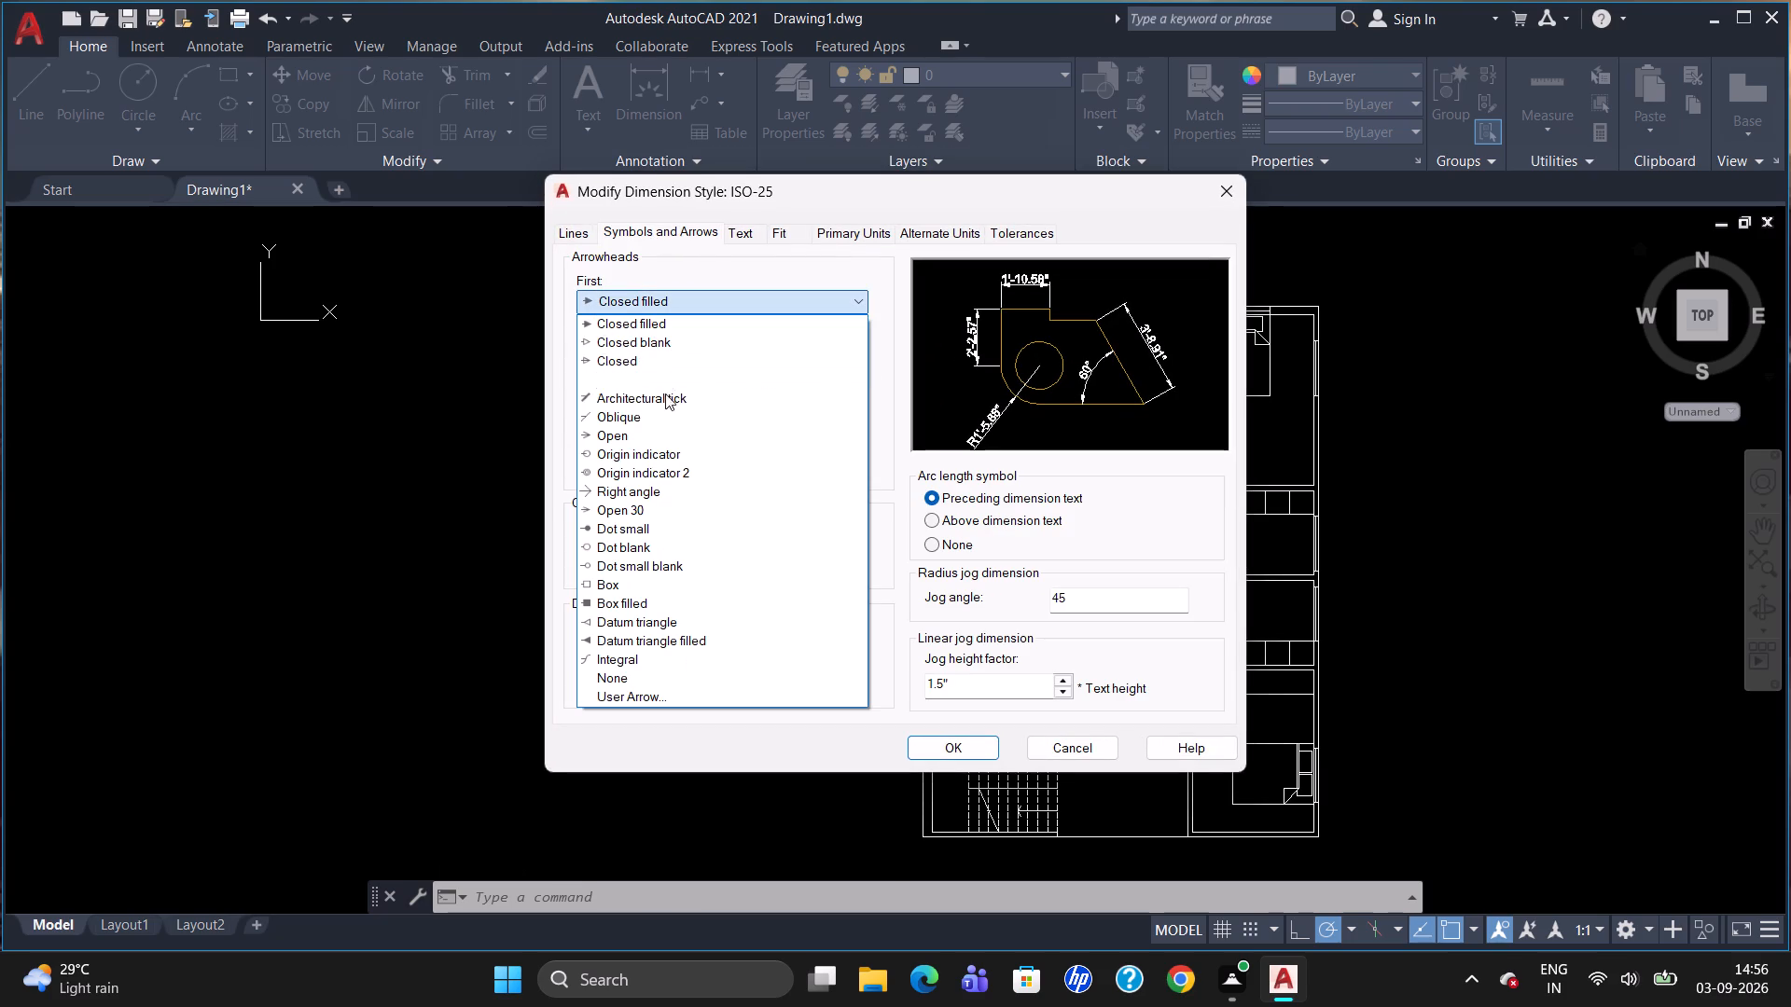
left_click(665, 408)
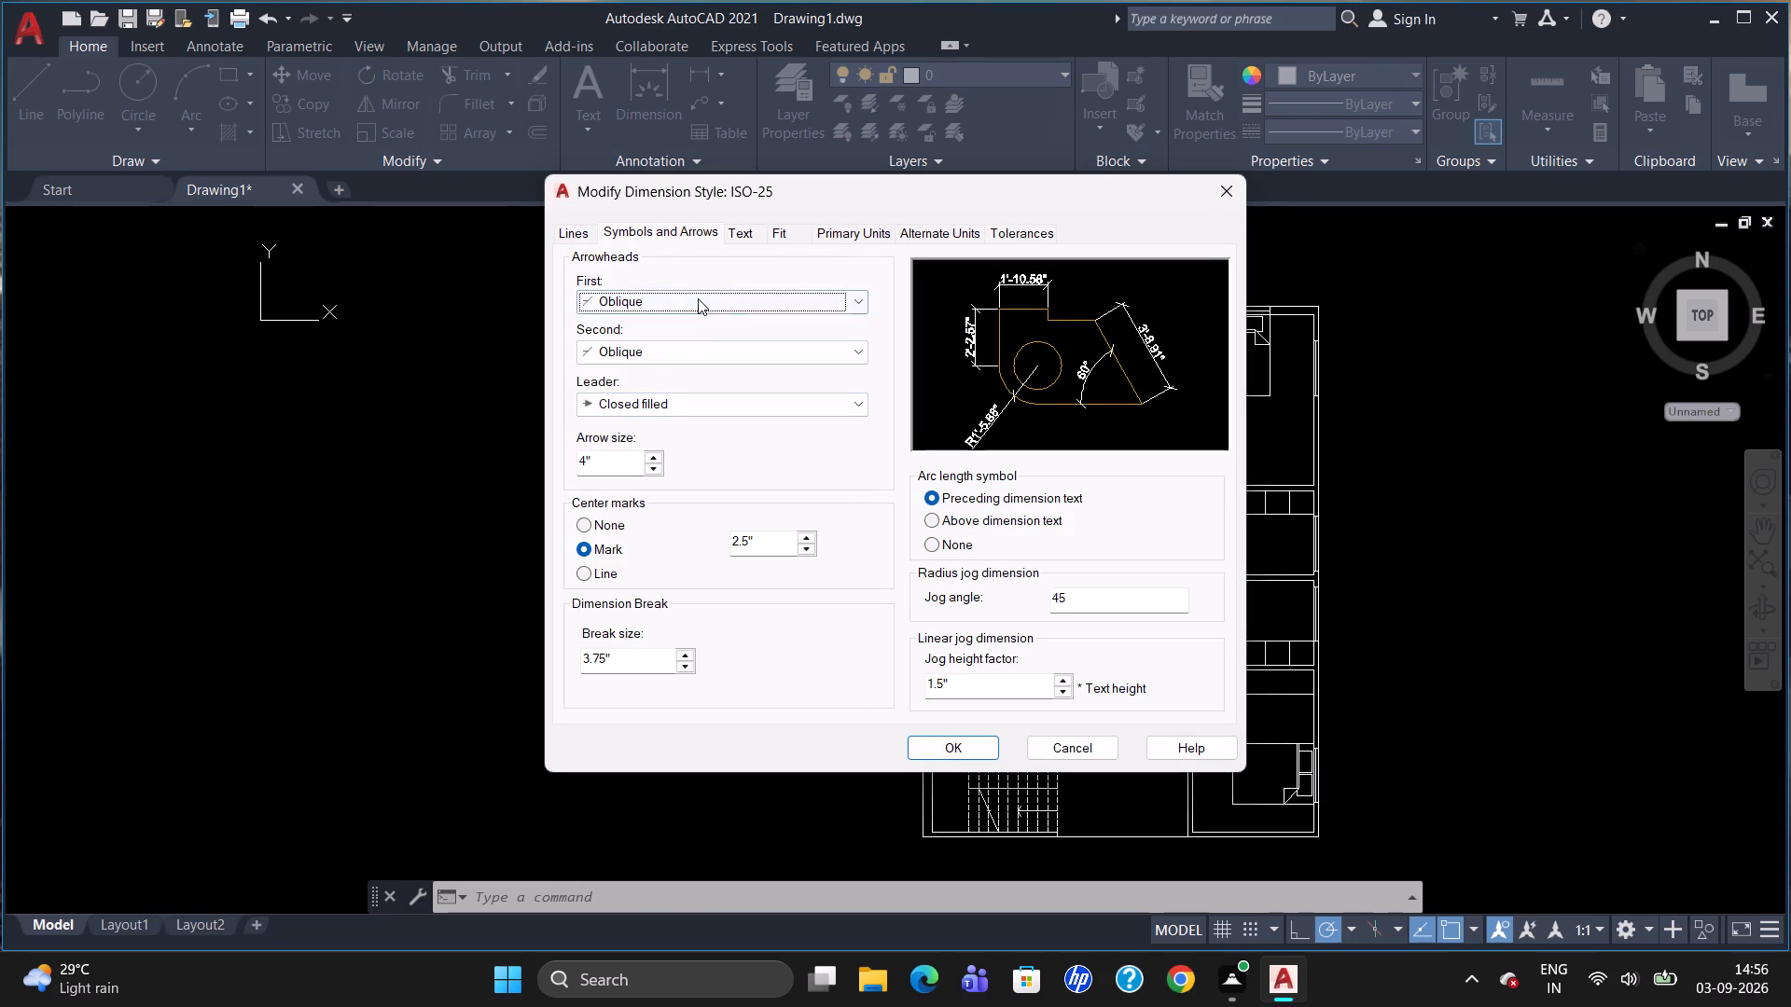
left_click(698, 298)
left_click(709, 392)
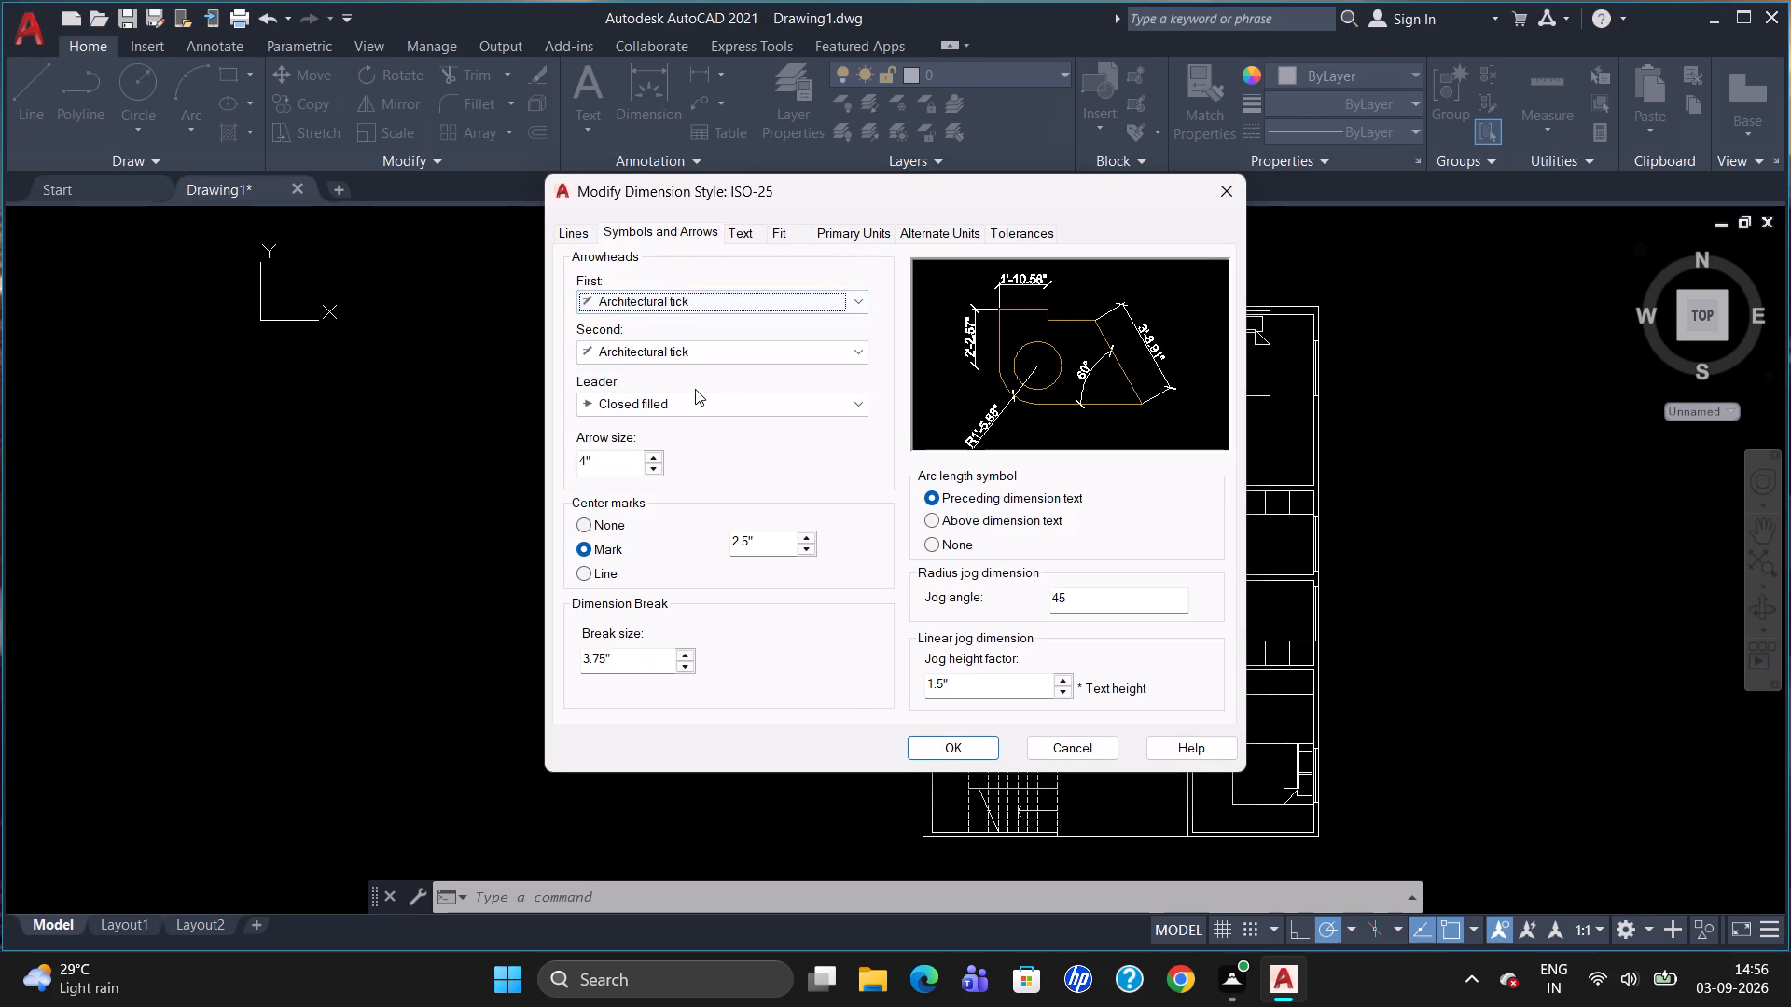
left_click(947, 745)
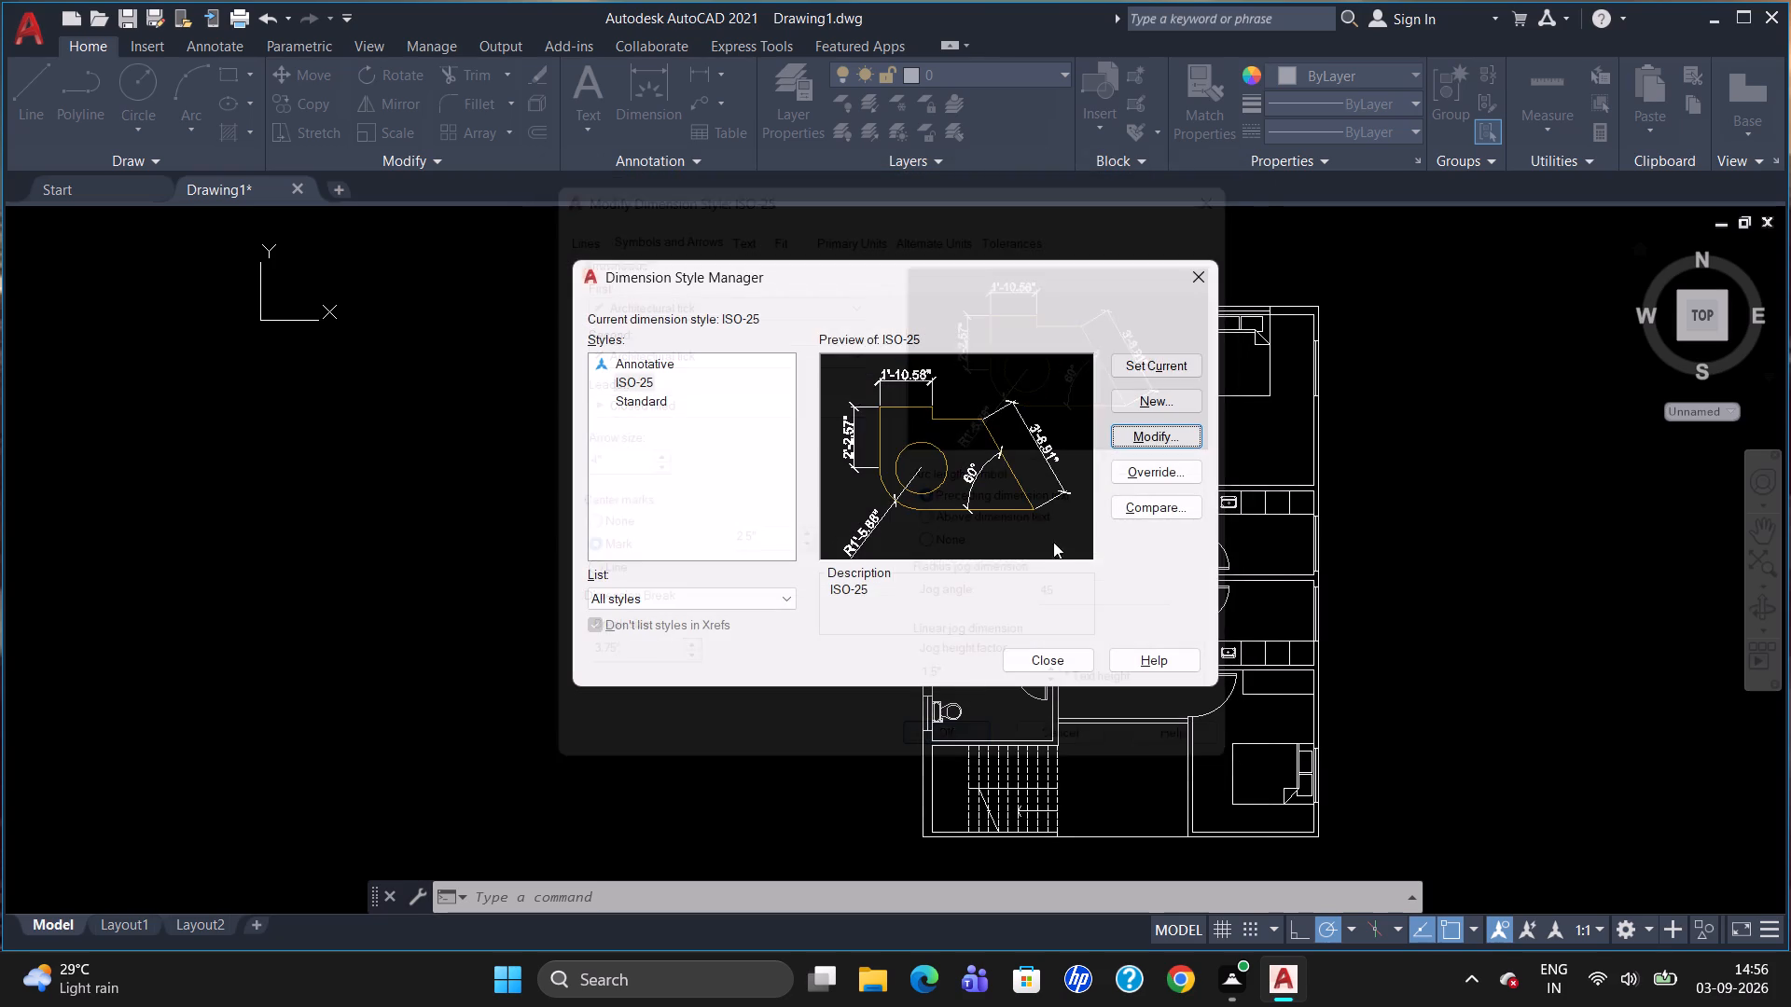
left_click(1157, 352)
left_click(1051, 672)
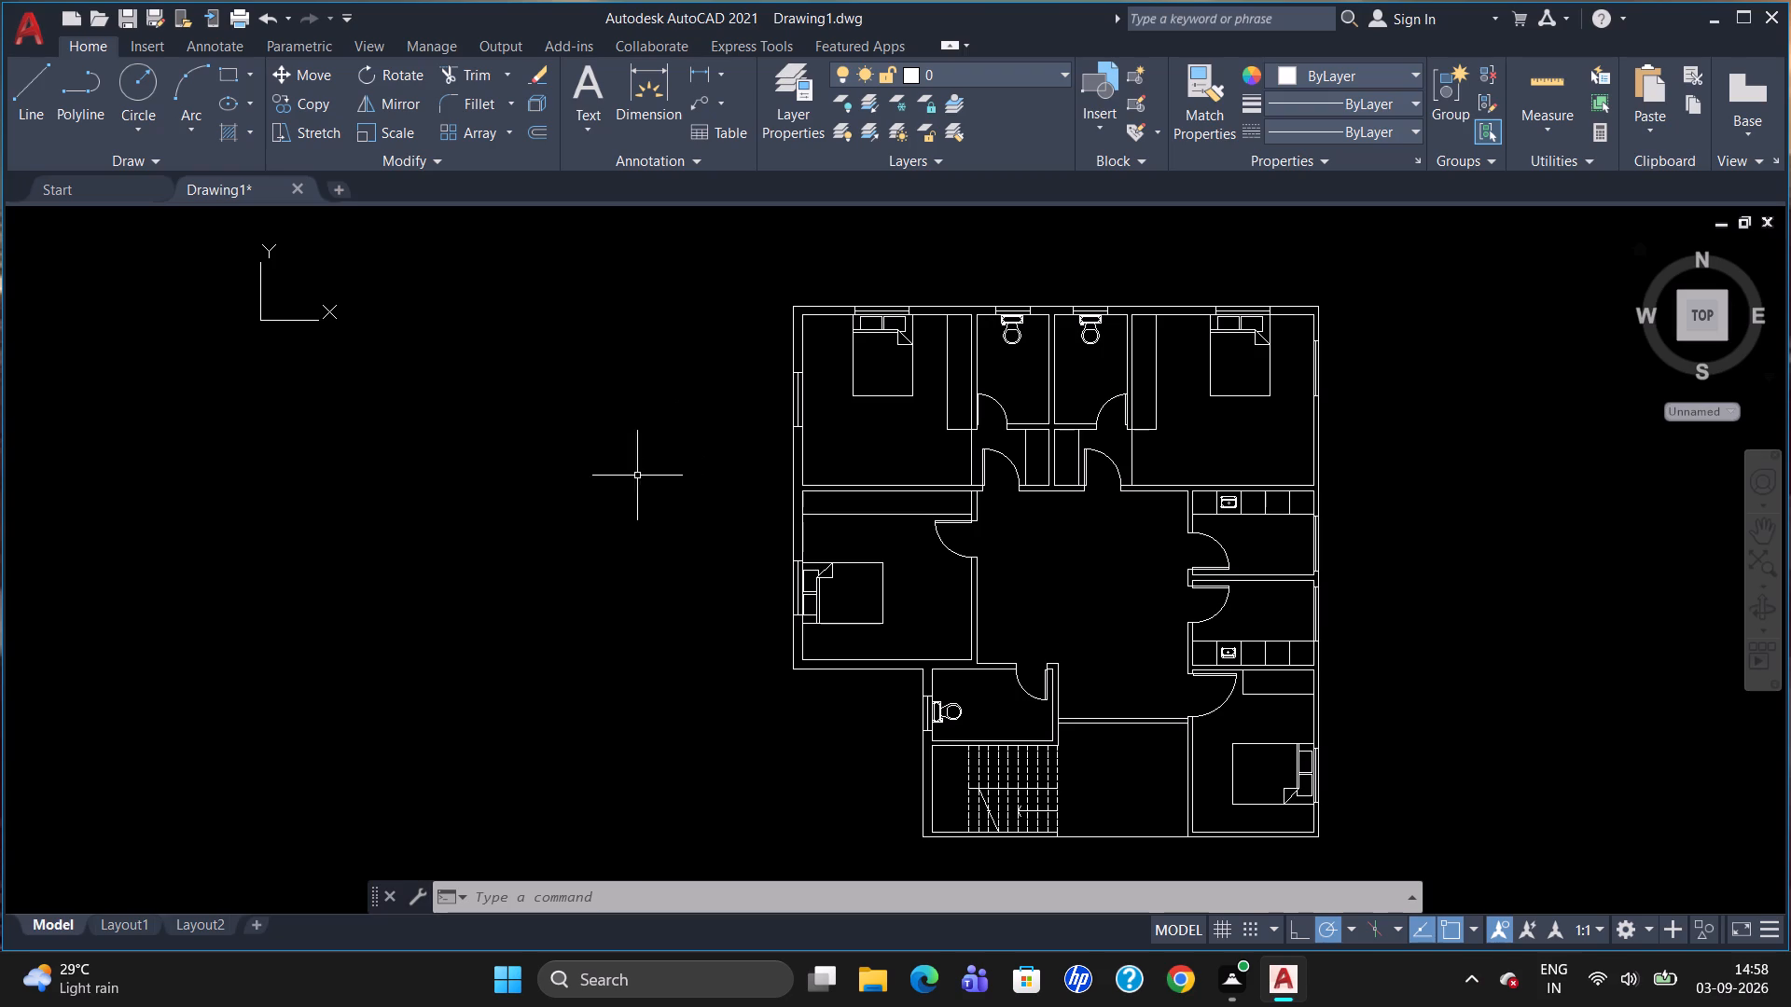
Add the multiline text "DW" at 5" height in the upper counter's compartment just right of the sink.
scroll(1377, 589, "up", 2)
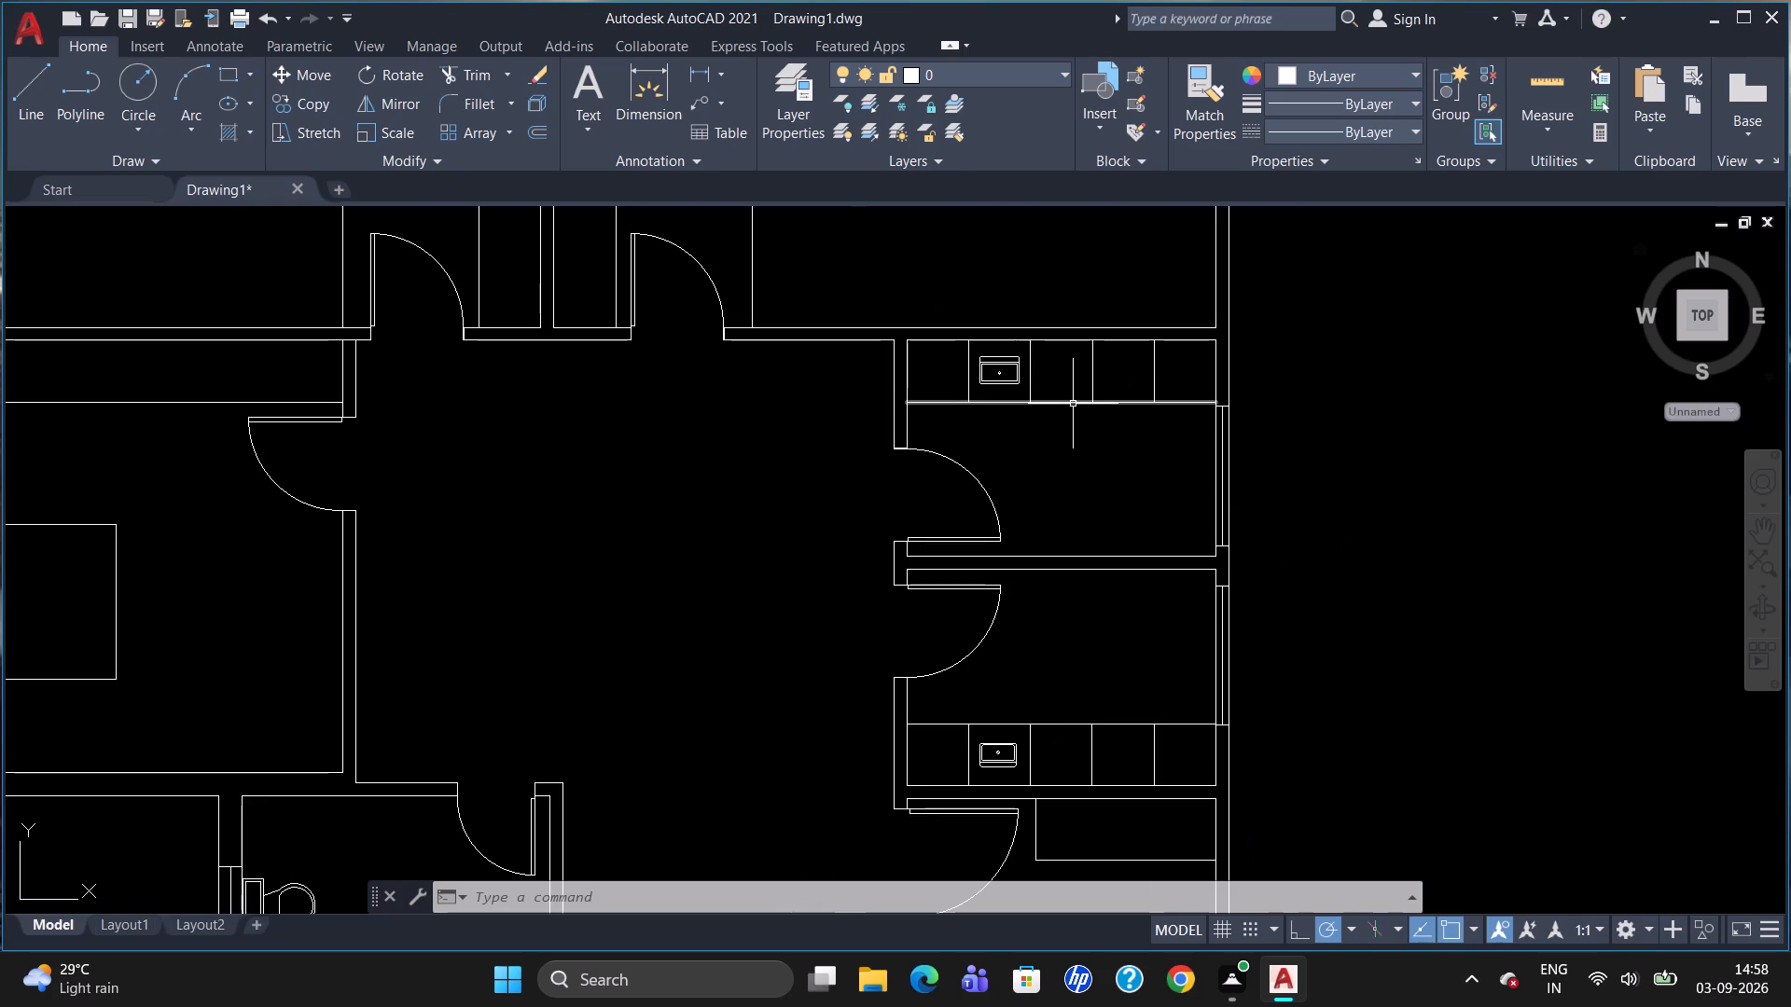
key("t")
key("Return")
scroll(1068, 366, "up", 2)
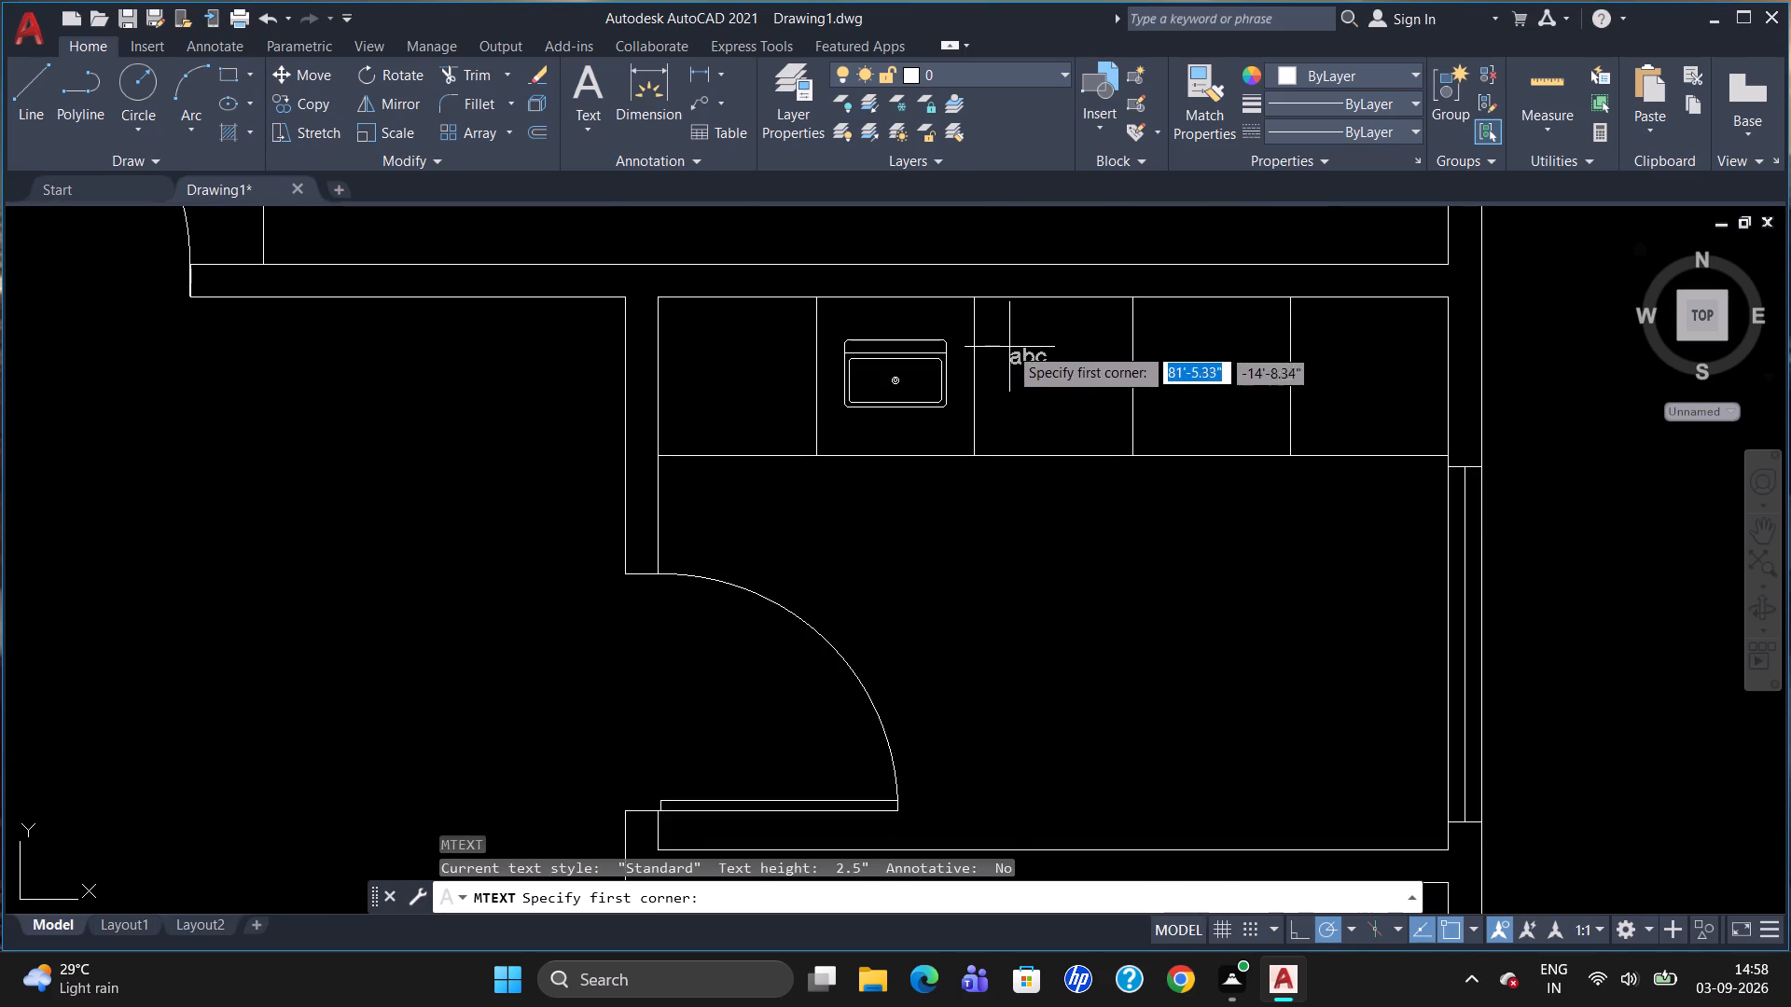
left_click(993, 326)
left_click(1098, 429)
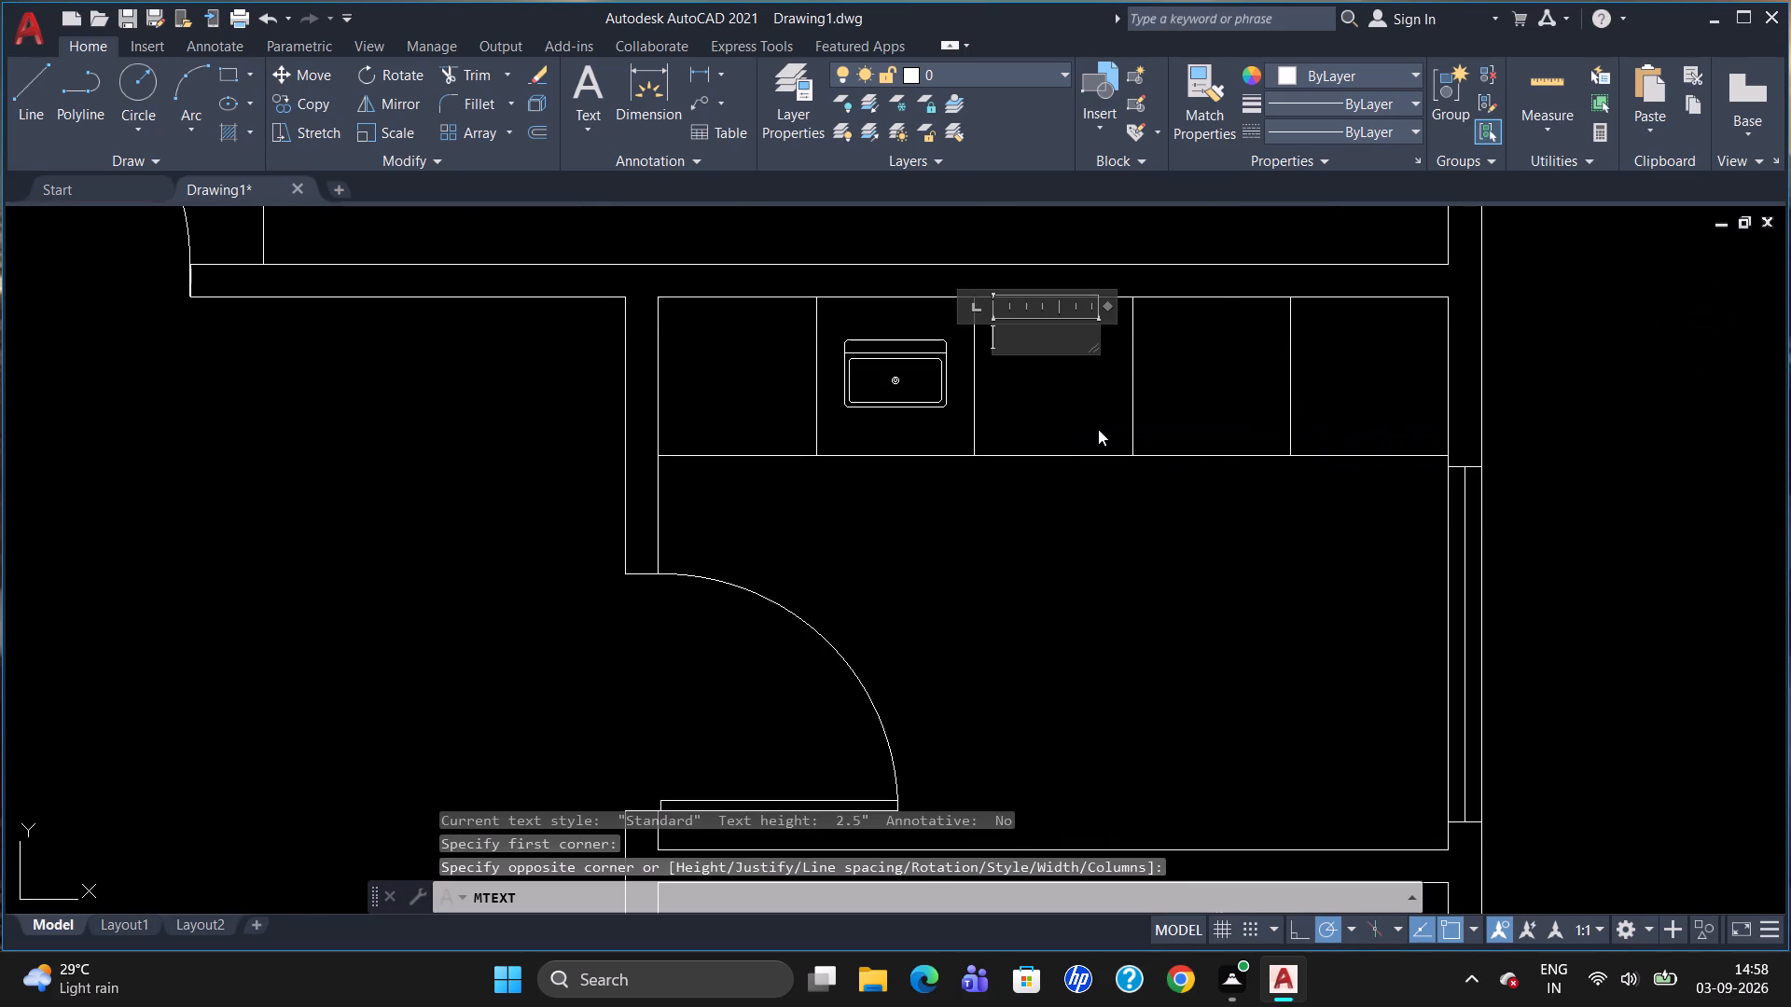
left_click(280, 105)
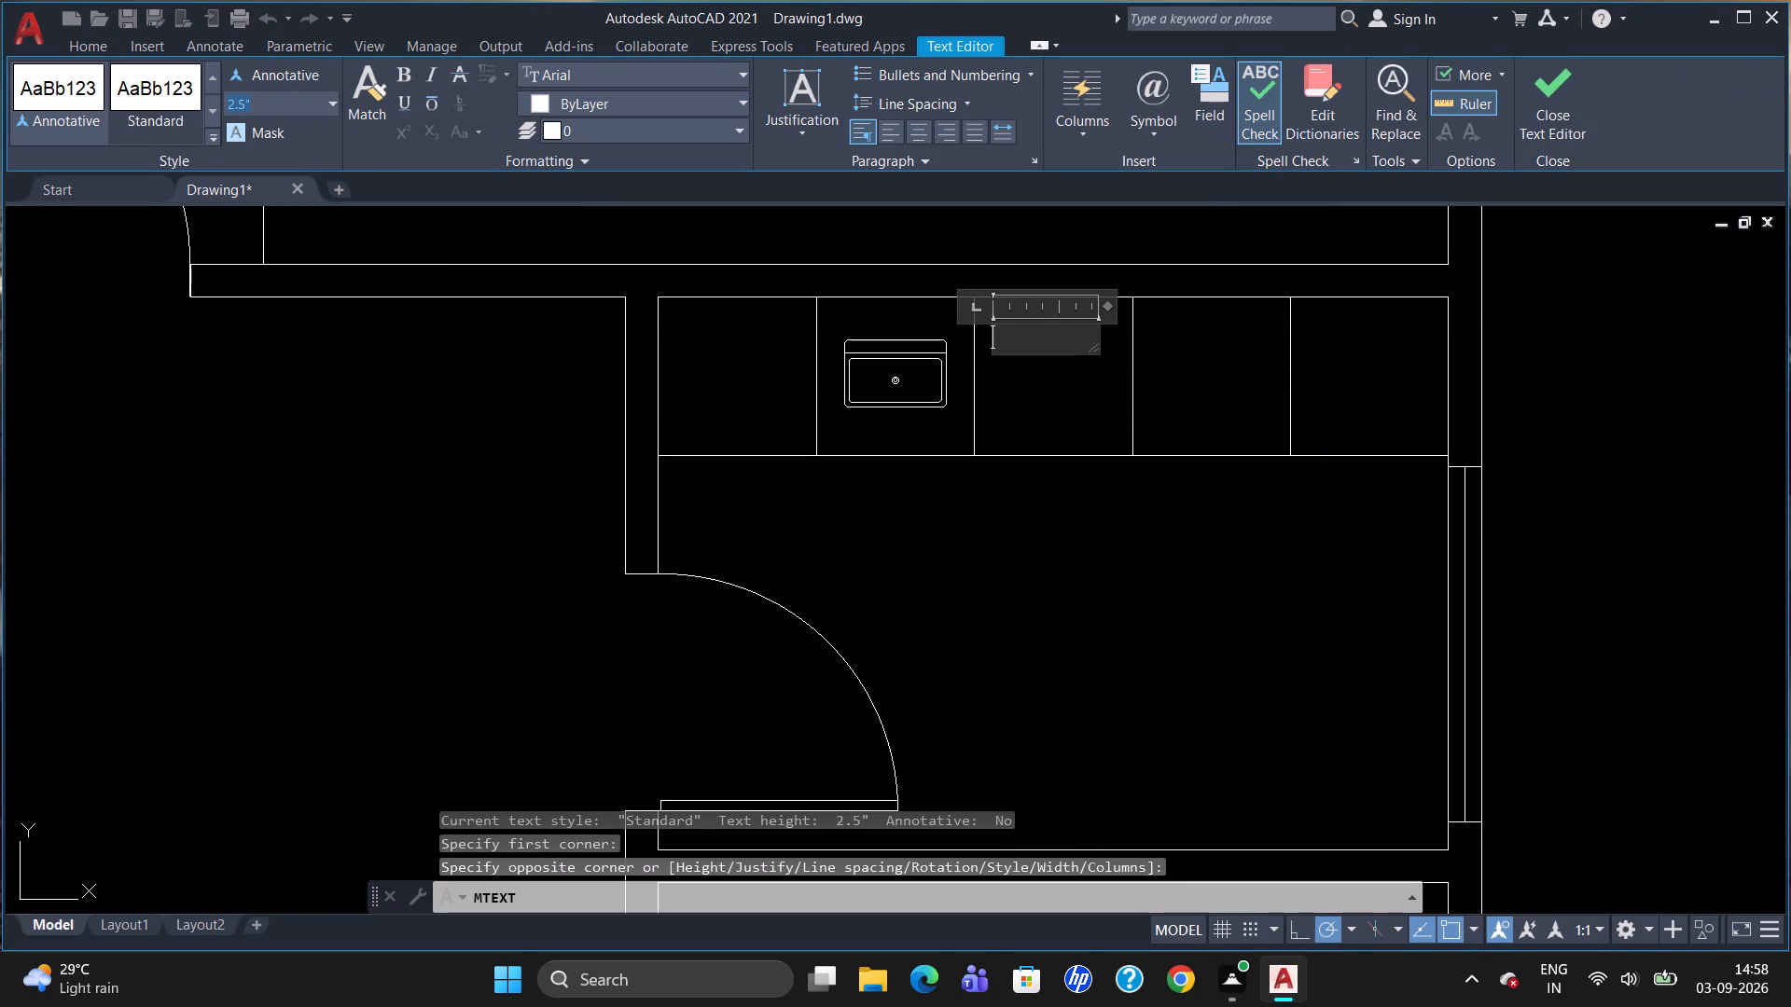
key("BackSpace")
key("5")
key("Return")
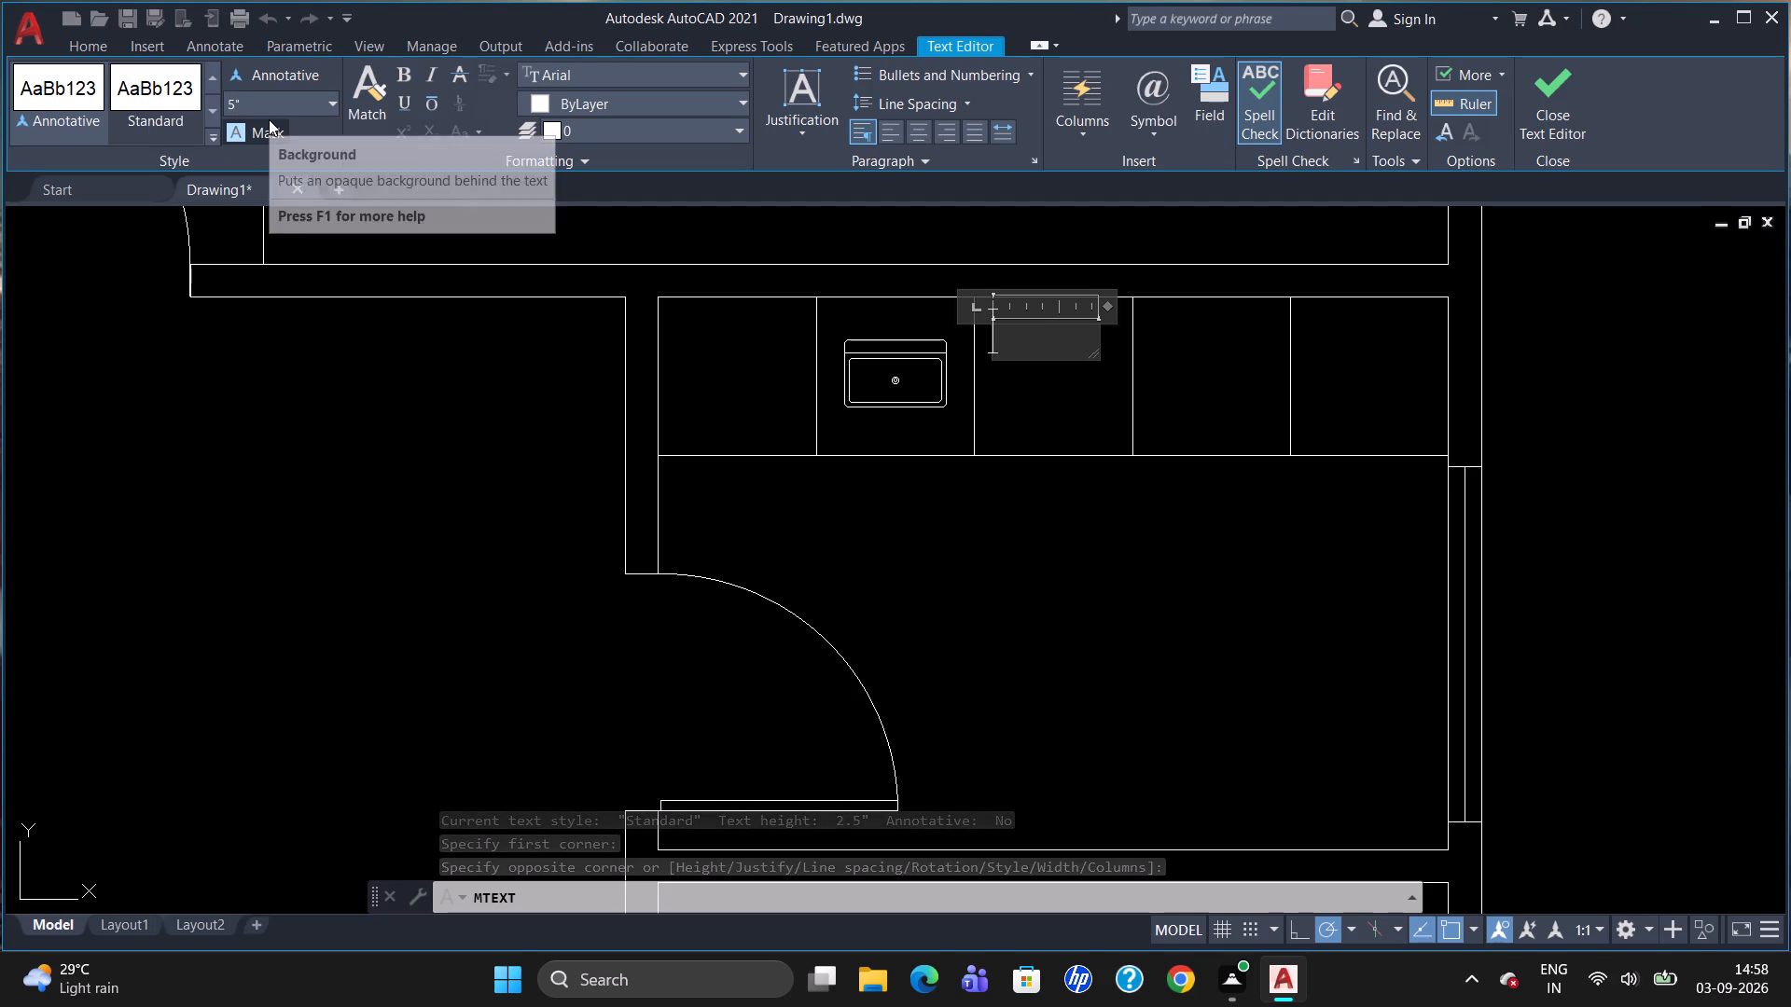
key("d")
key("w")
left_click(1039, 586)
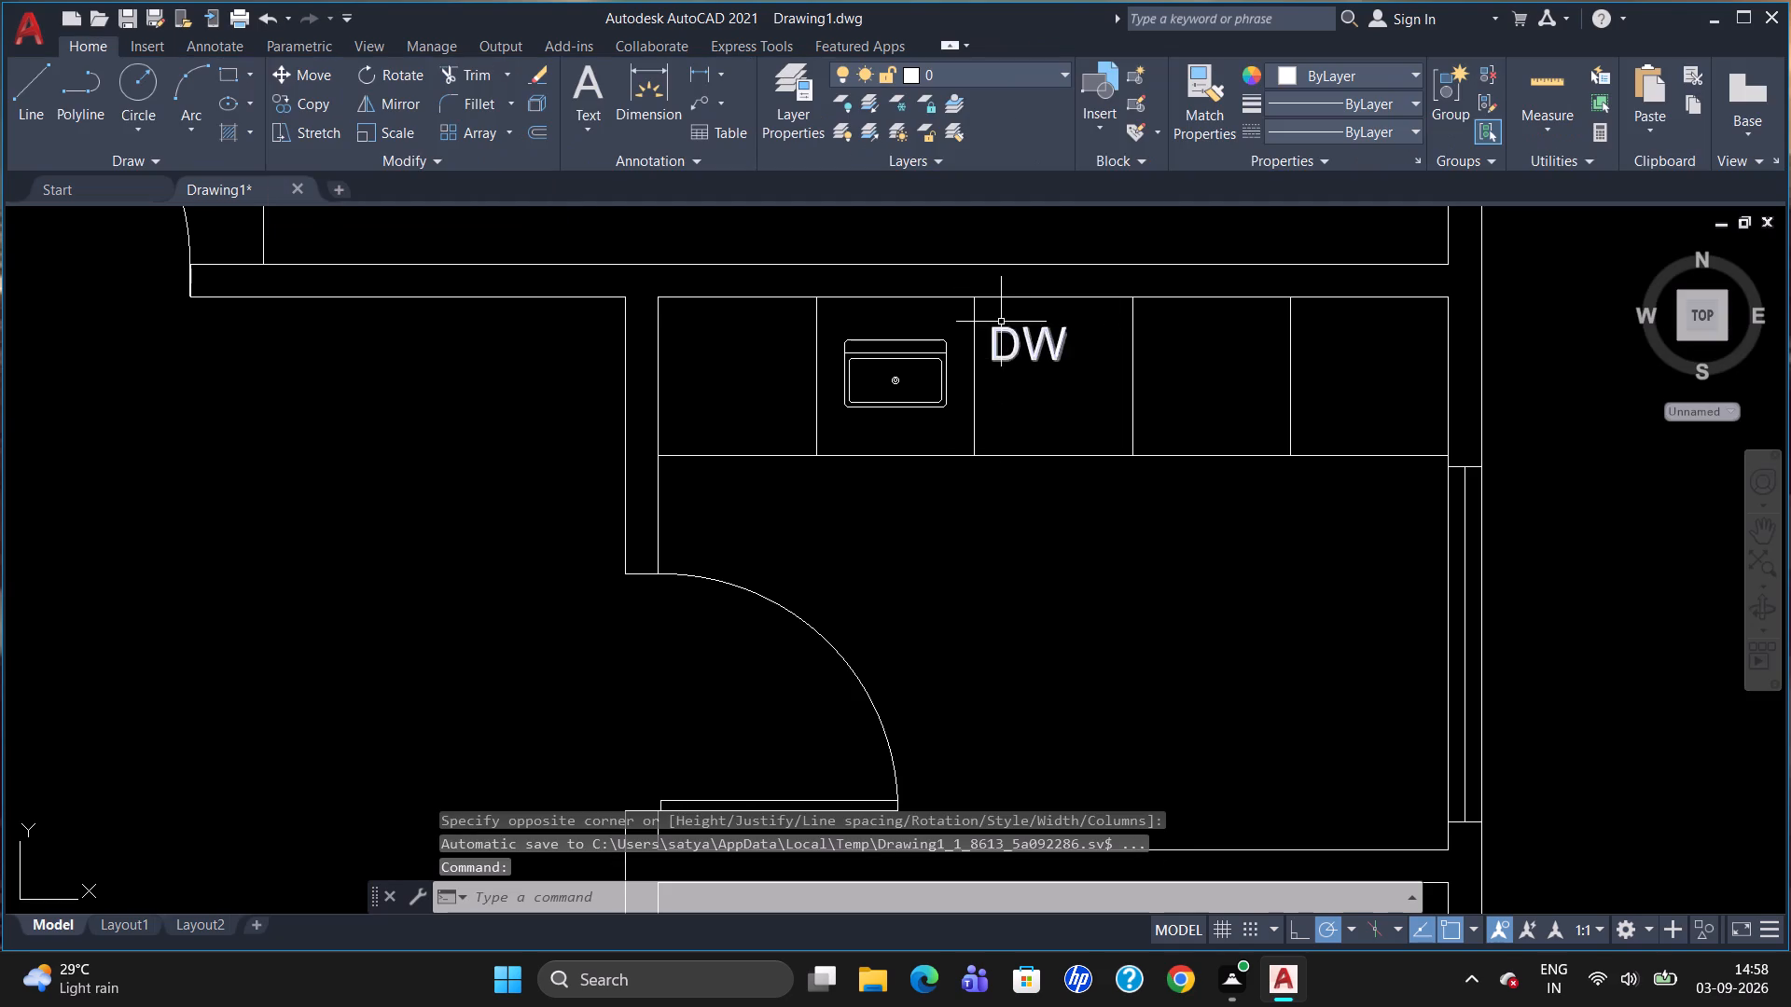
Move the DW label slightly down and right, closer to the middle of its compartment.
left_click(1015, 338)
left_click(993, 324)
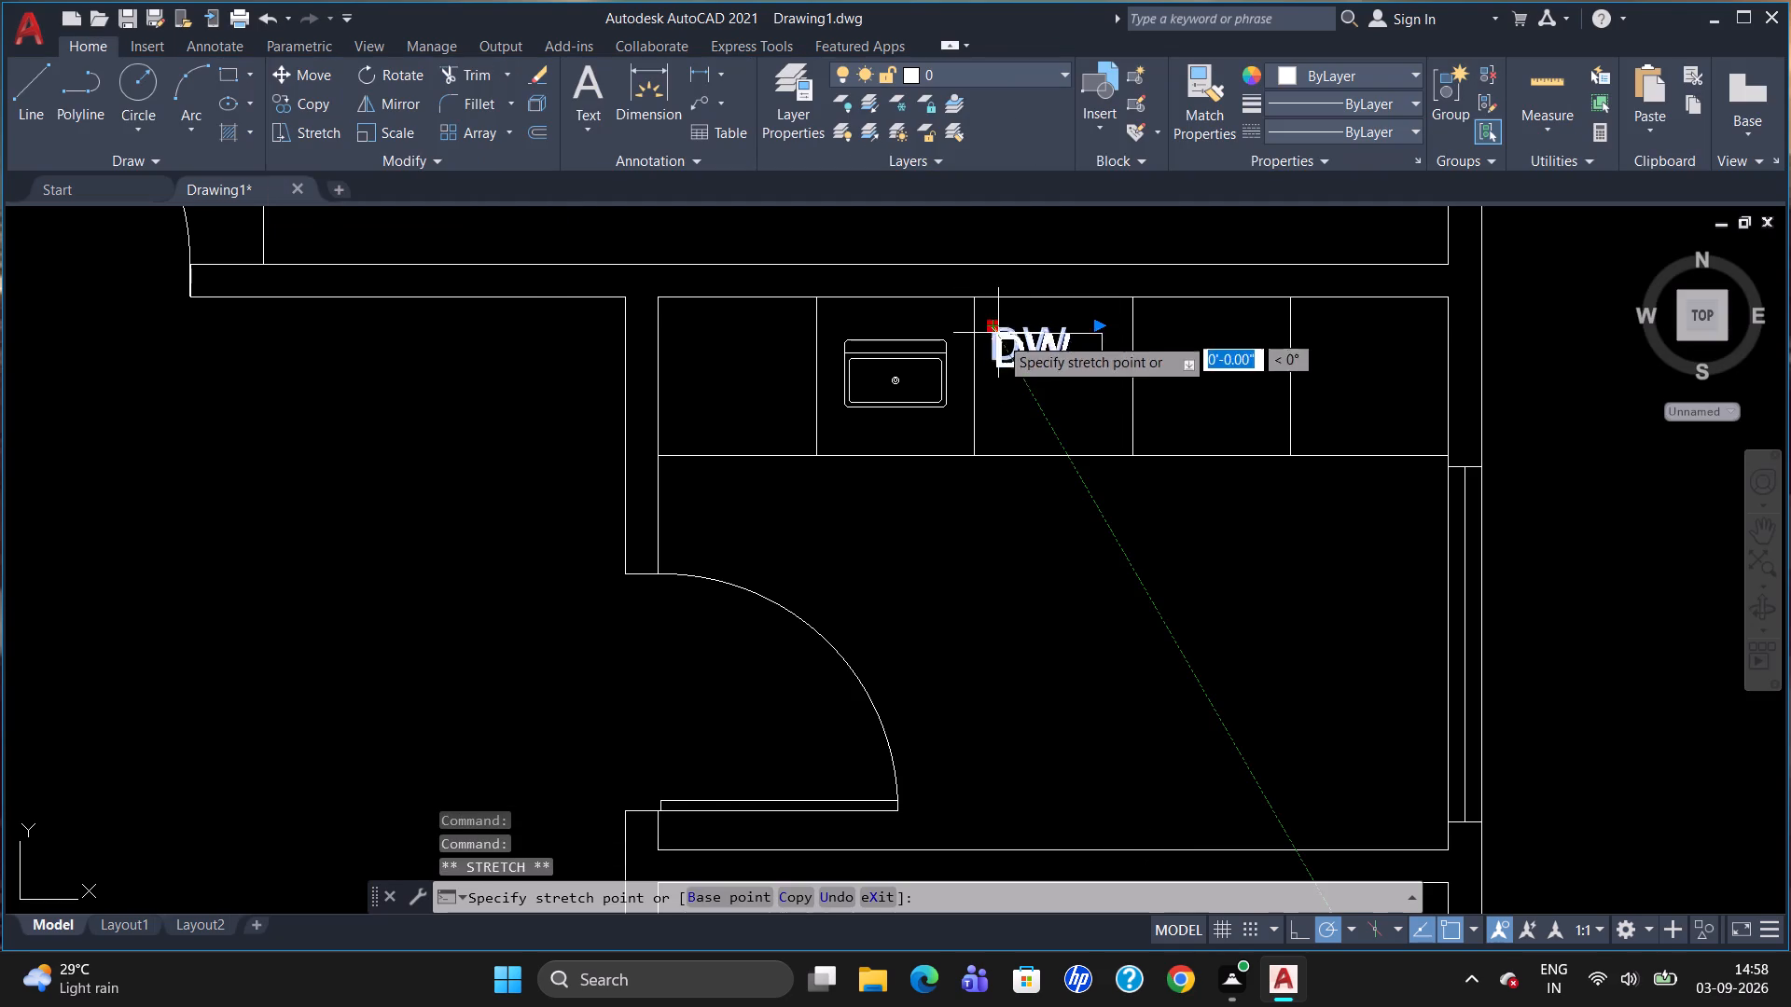
left_click(1009, 353)
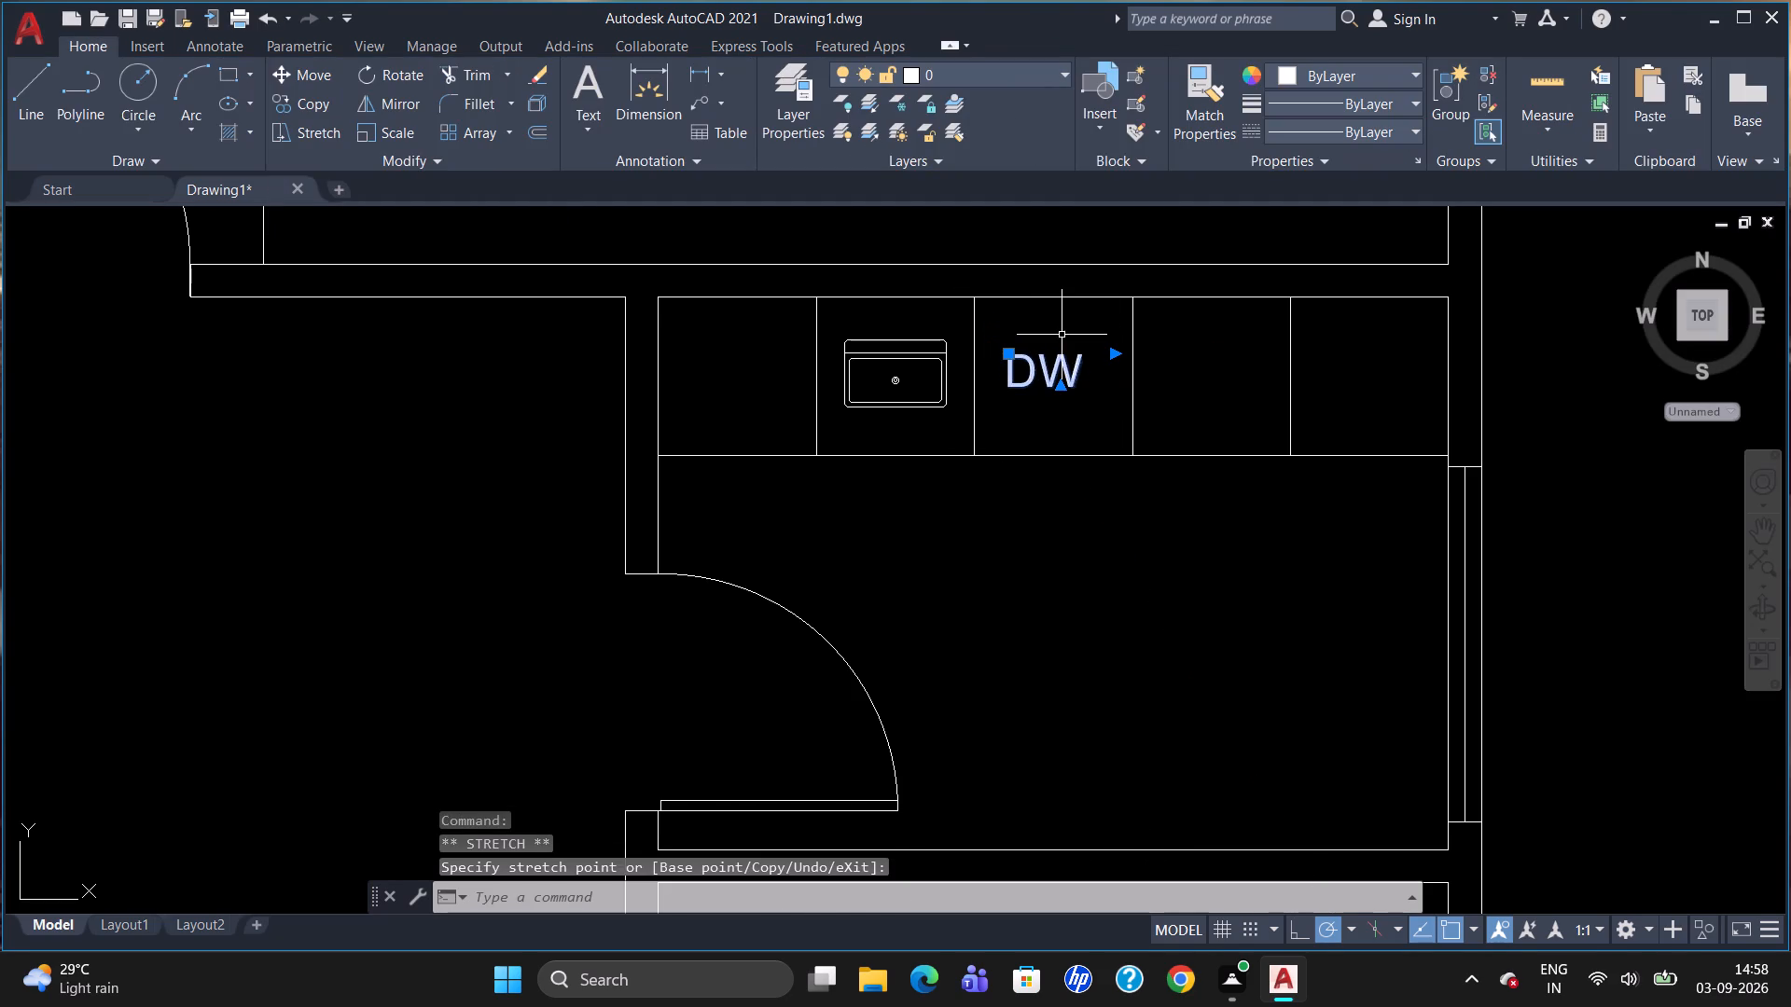
key("Escape")
Add the multiline text "REF" at 5" height in the rightmost compartment of the upper kitchen counter.
key("t")
key("Return")
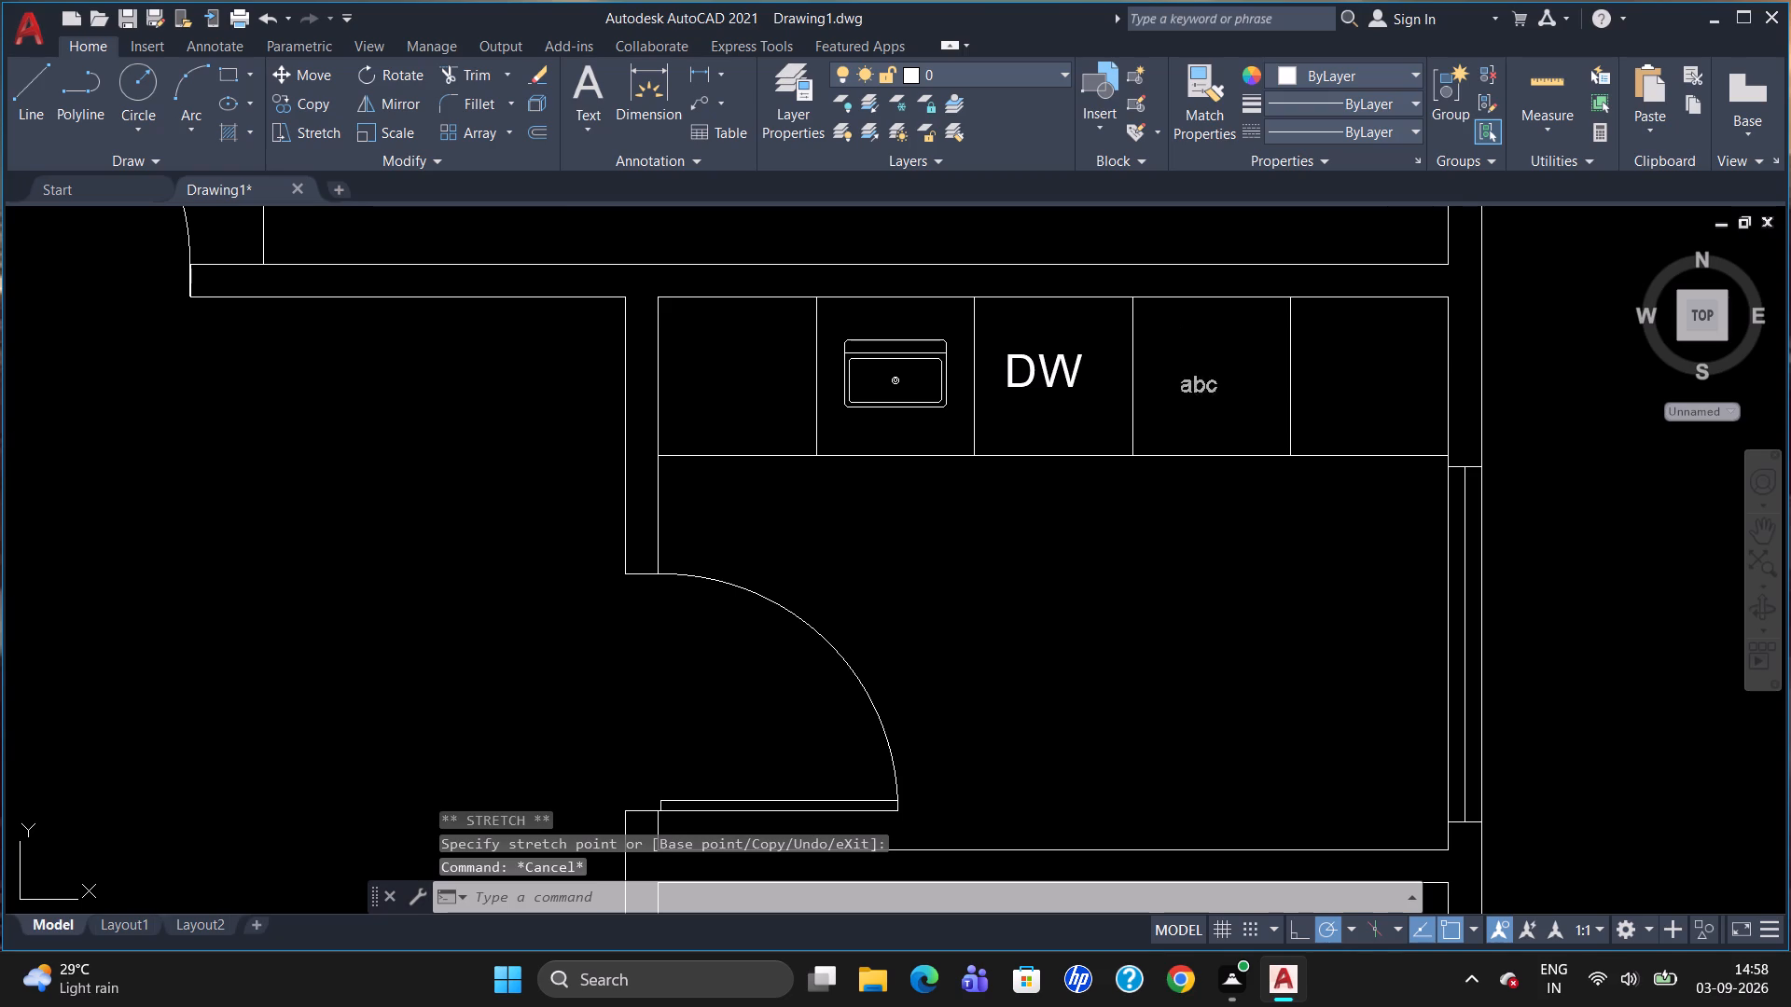
left_click(1303, 342)
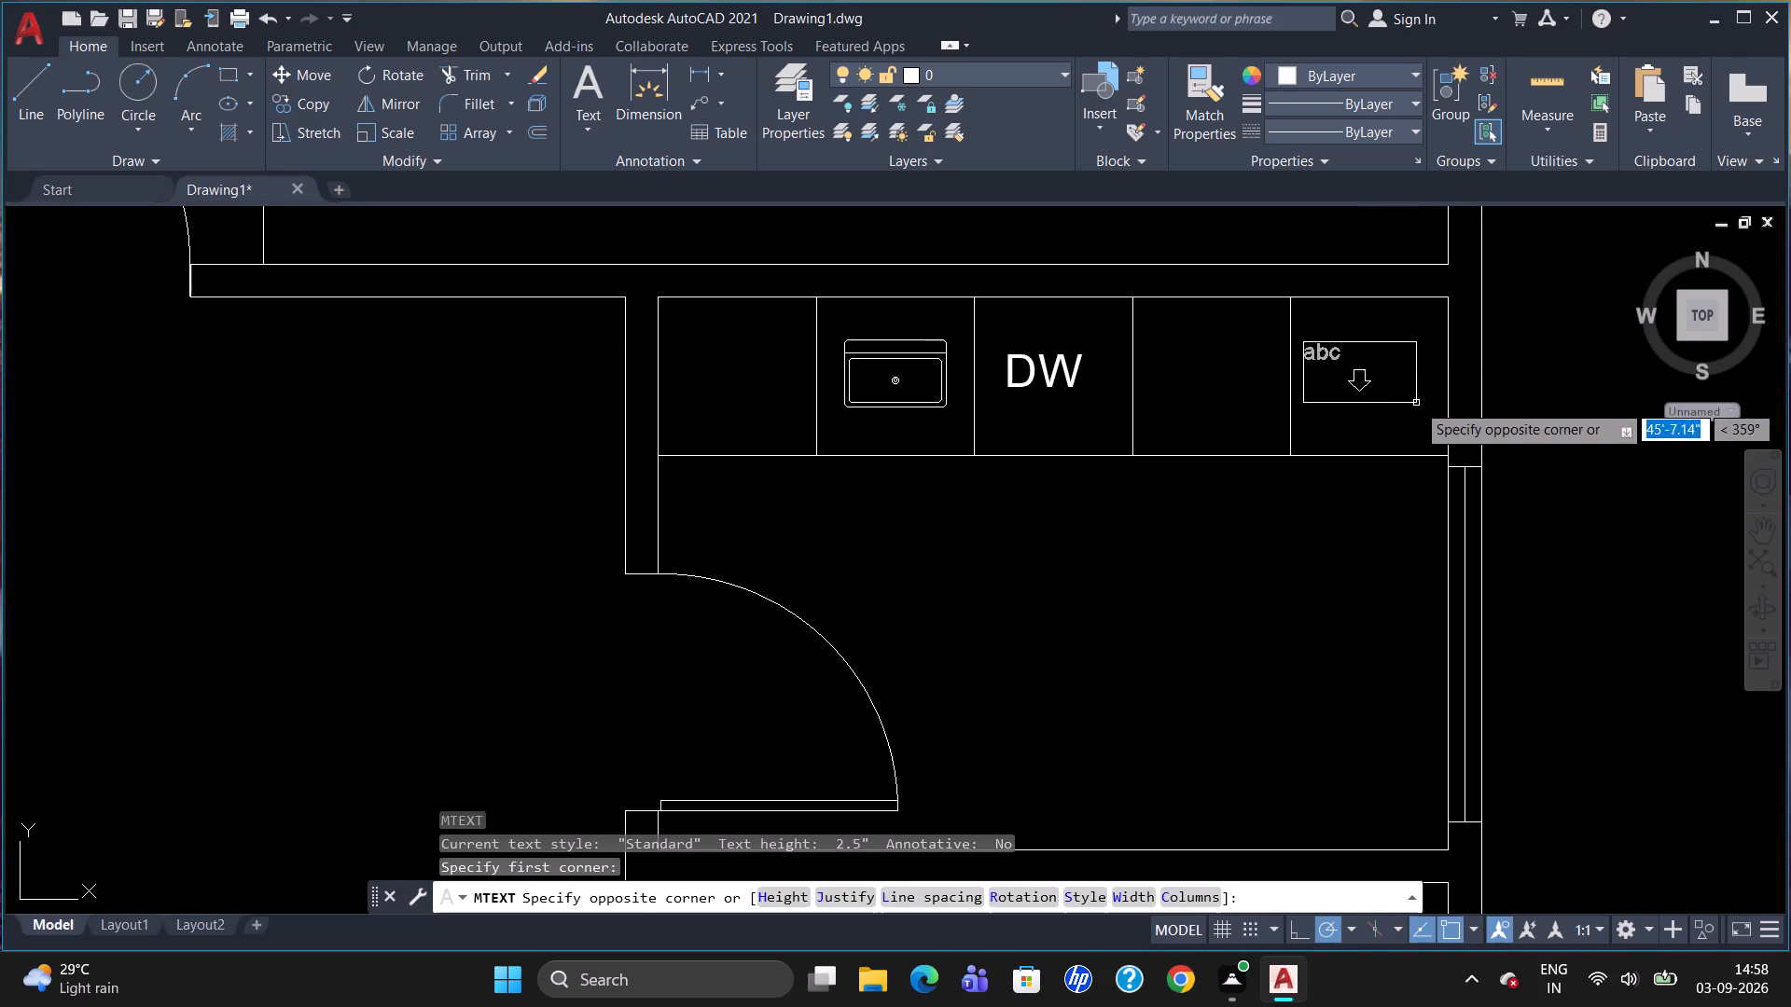
left_click(1417, 404)
left_click(287, 118)
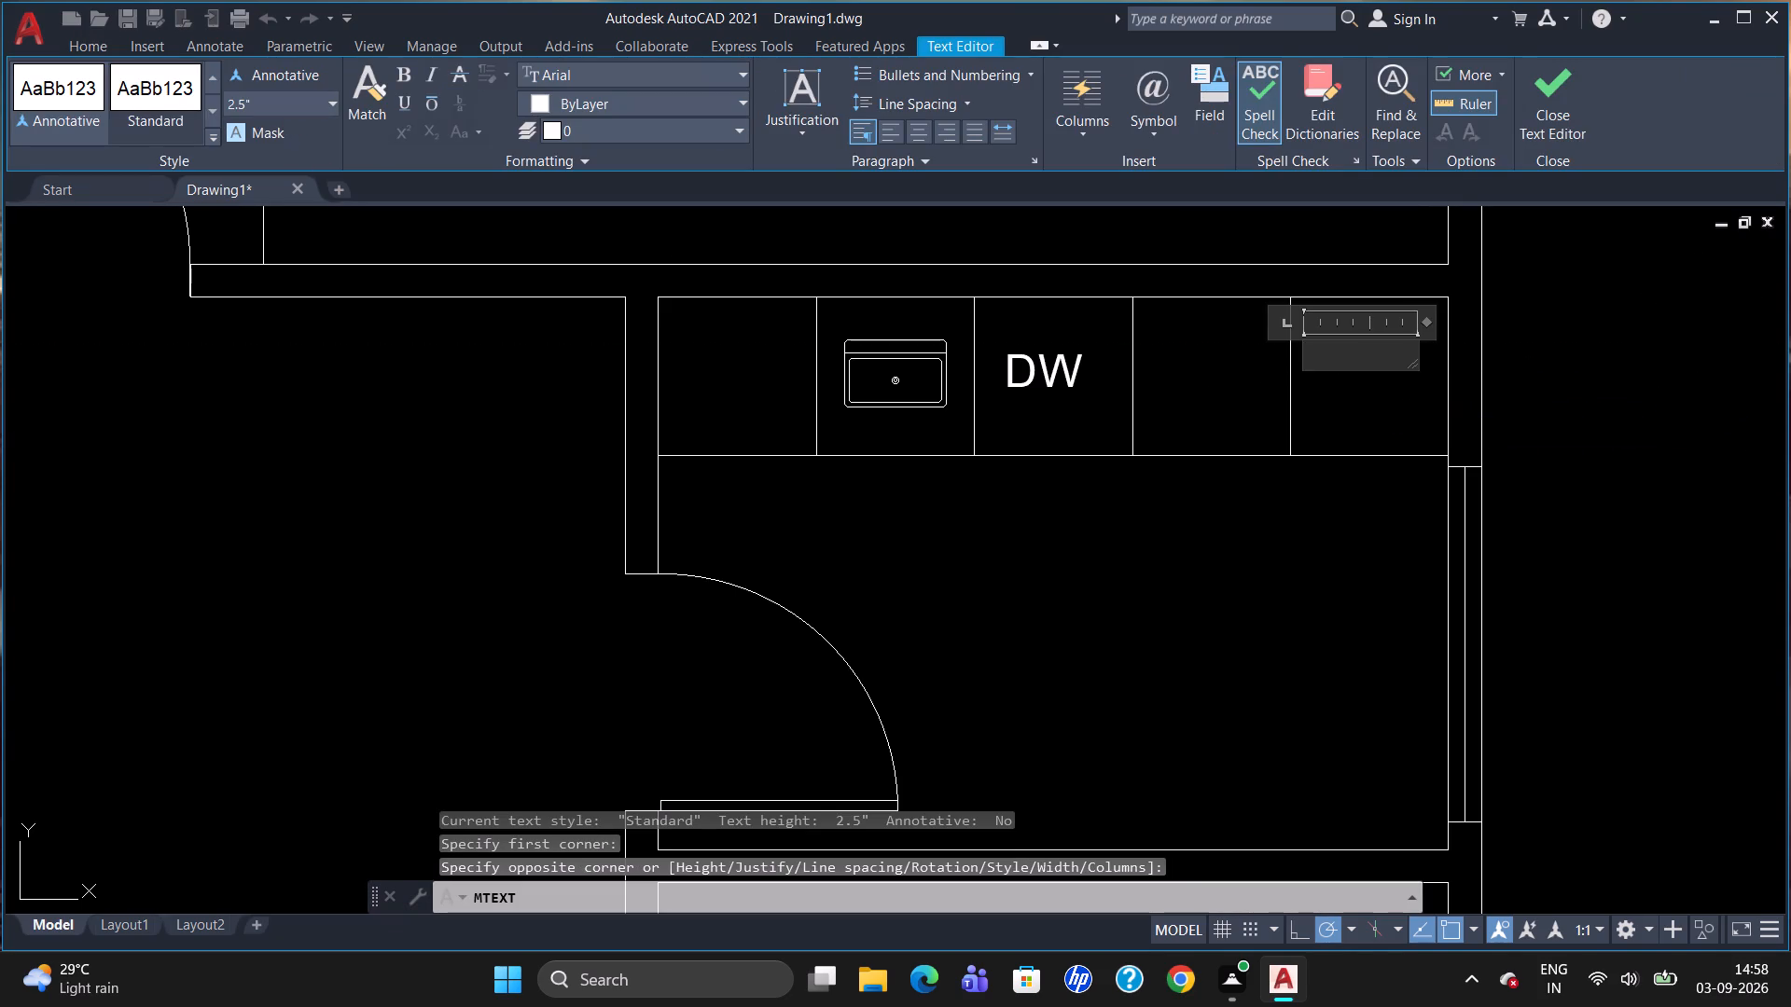
left_click(297, 104)
key("BackSpace")
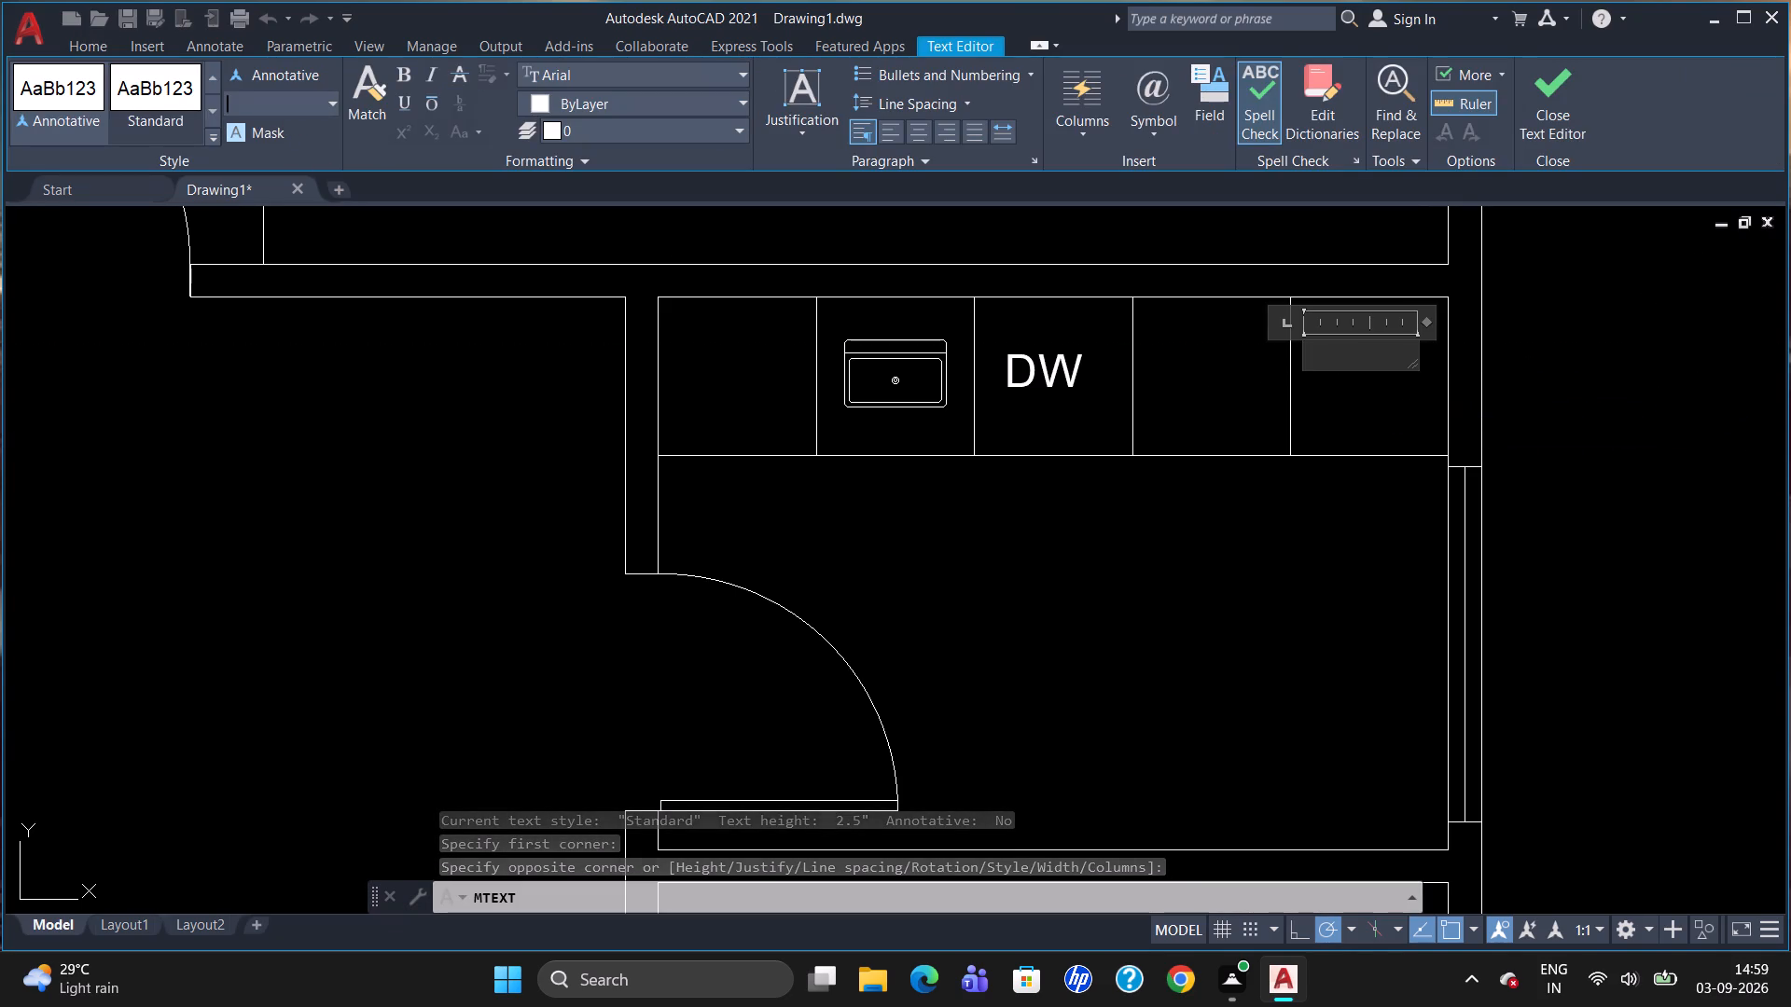
key("5")
key("Return")
type("REF")
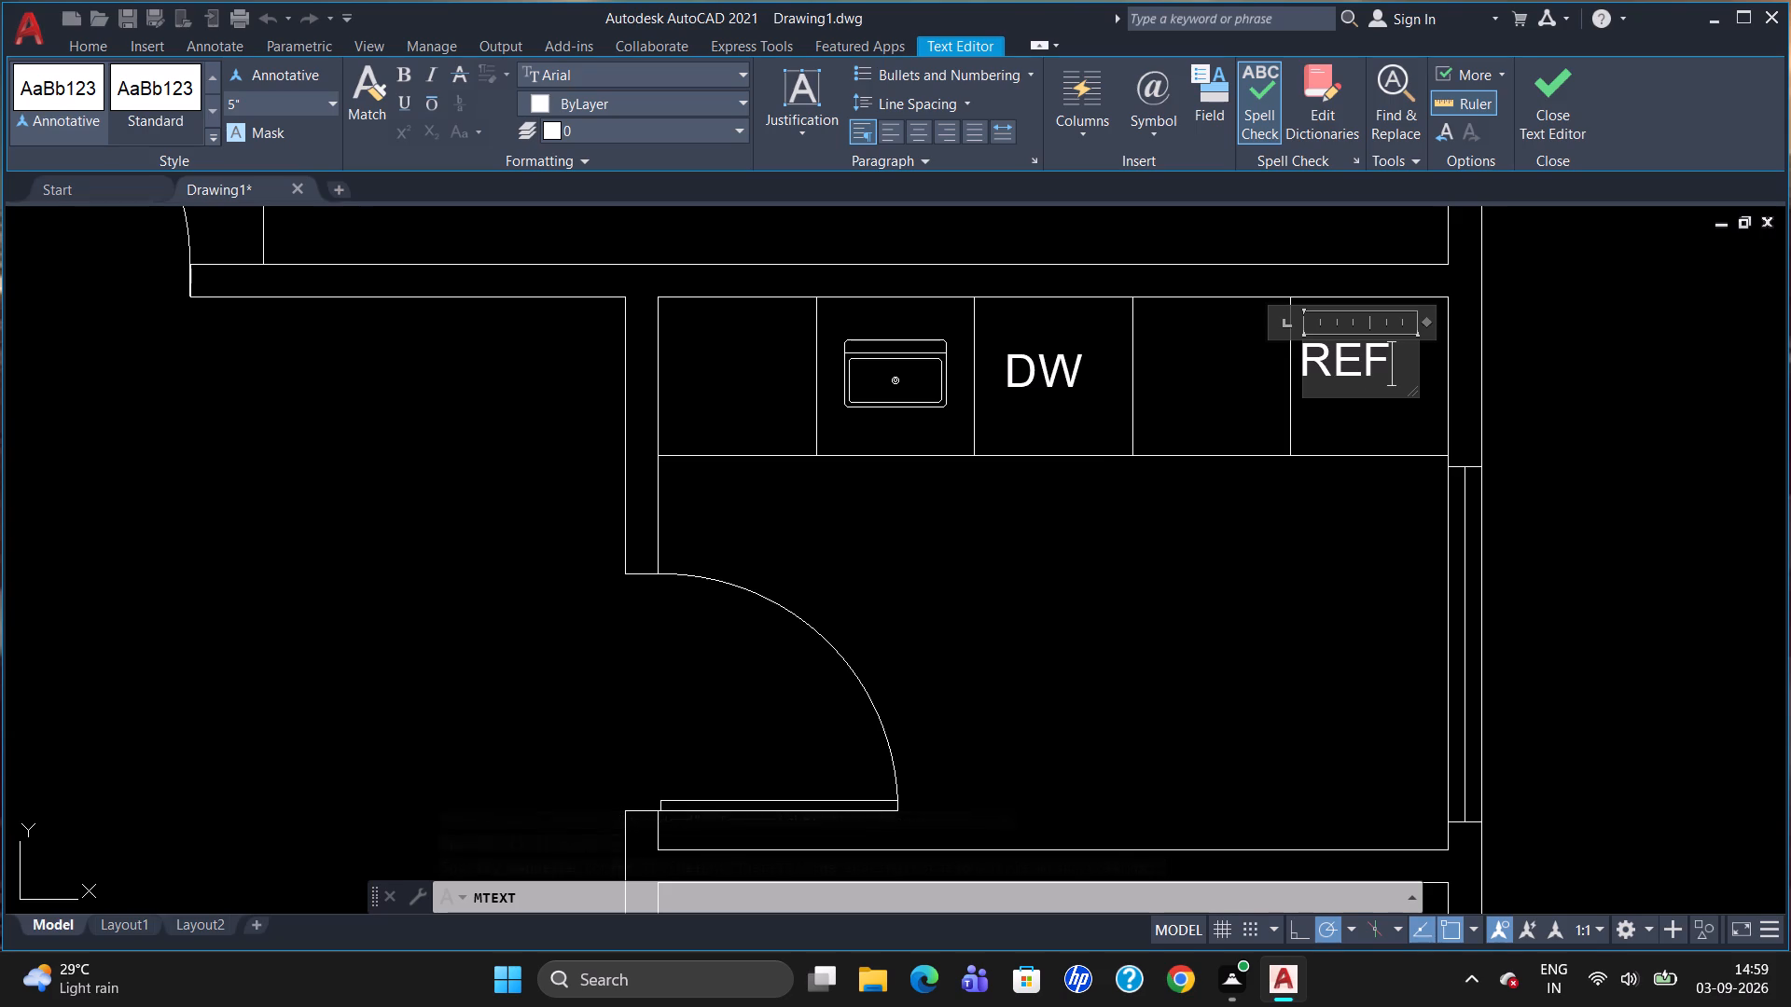
left_click(1210, 624)
Move the REF label slightly right, closer to the middle of its compartment.
left_click(1319, 366)
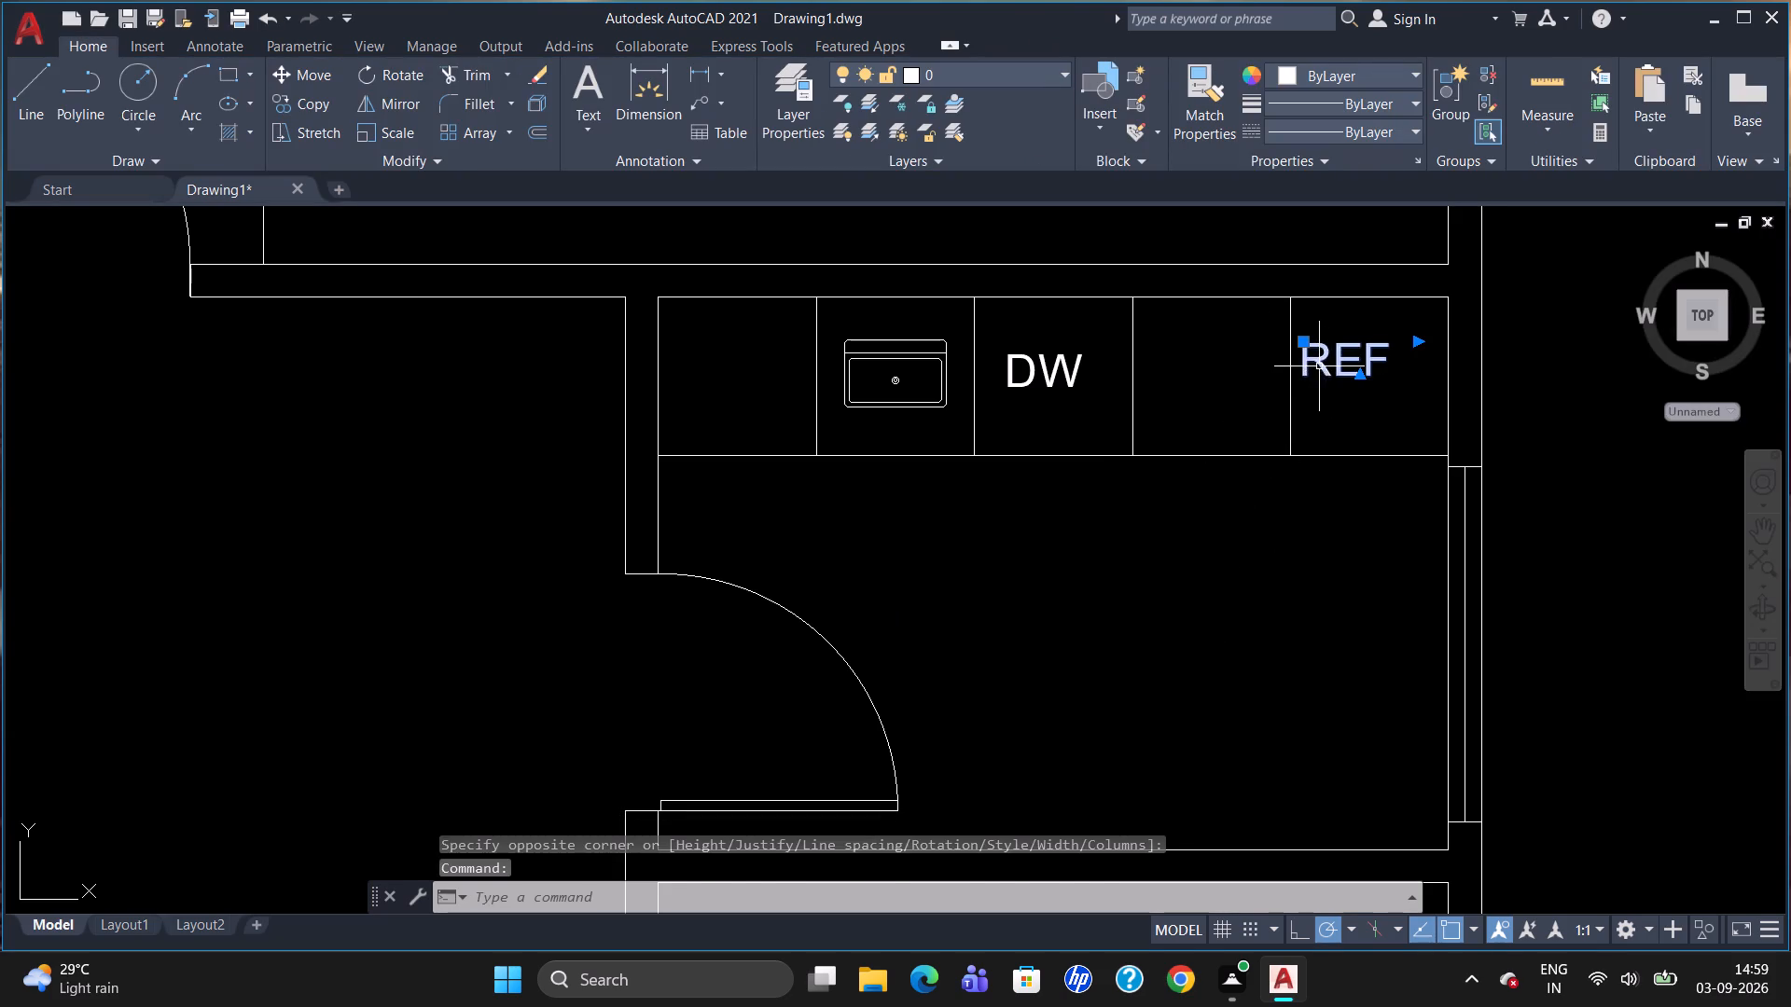
left_click(1305, 344)
left_click(1322, 347)
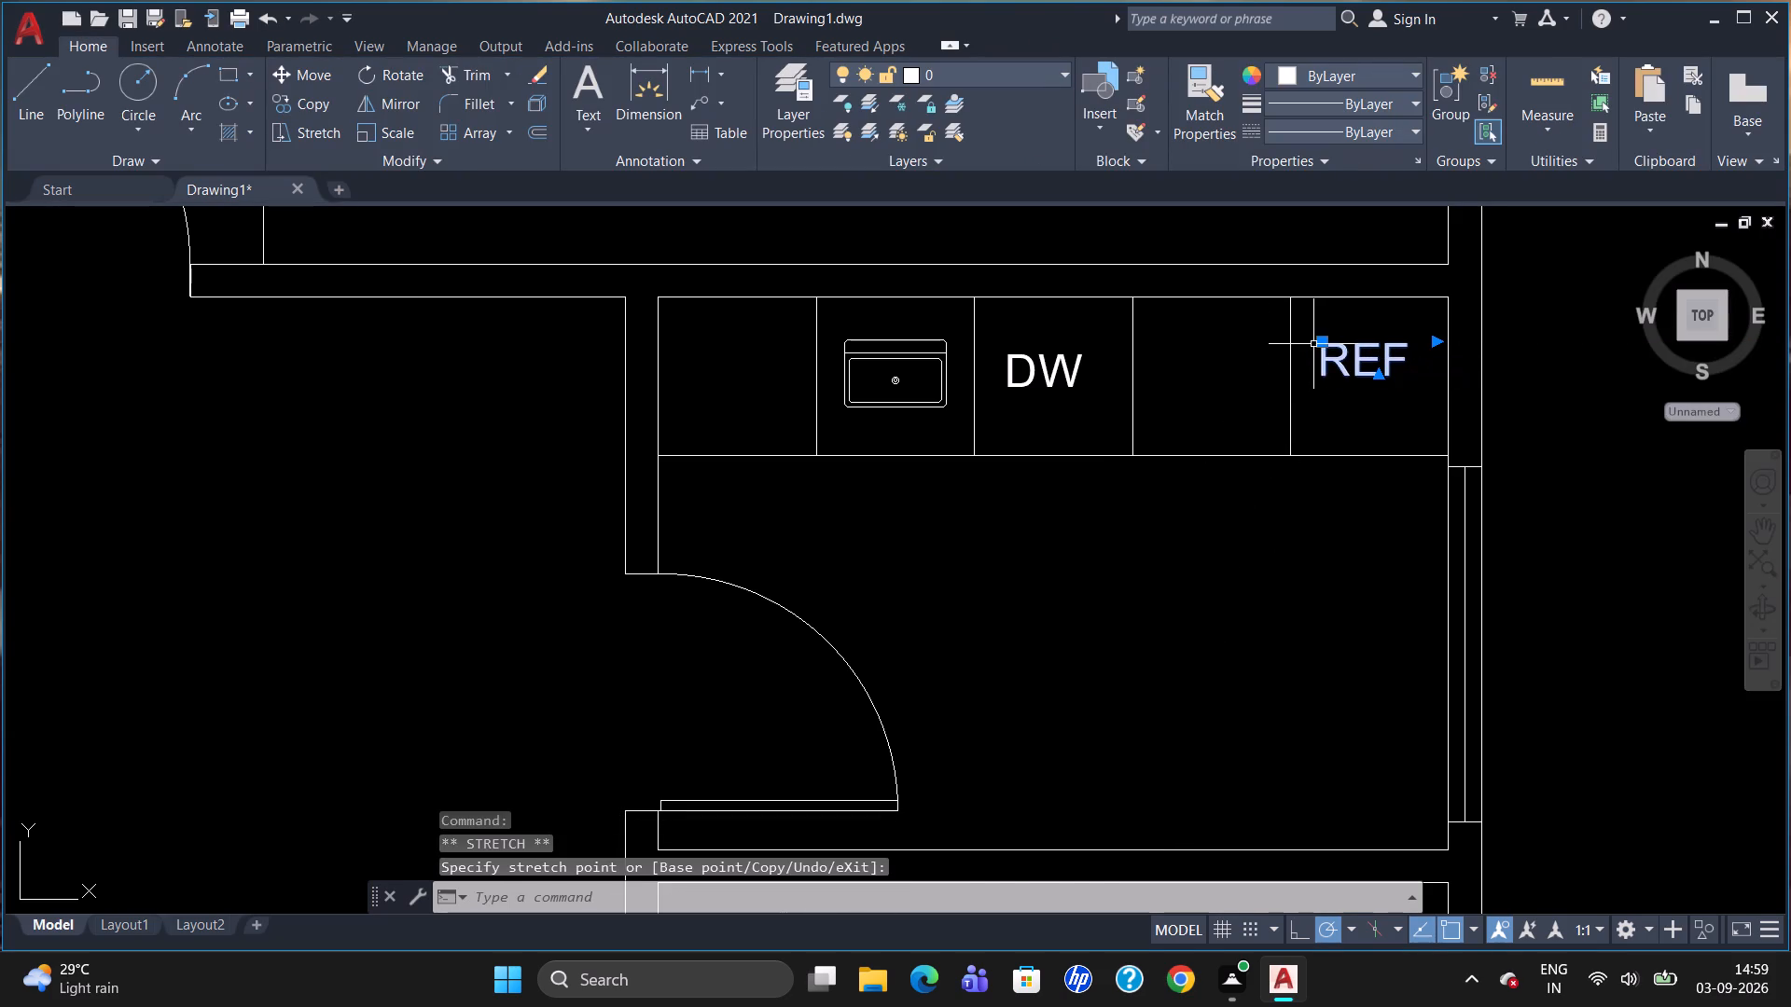
key("Escape")
Copy the REF label straight down into the rightmost compartment of the lower kitchen counter.
scroll(1299, 291, "down", 2)
left_click(1329, 319)
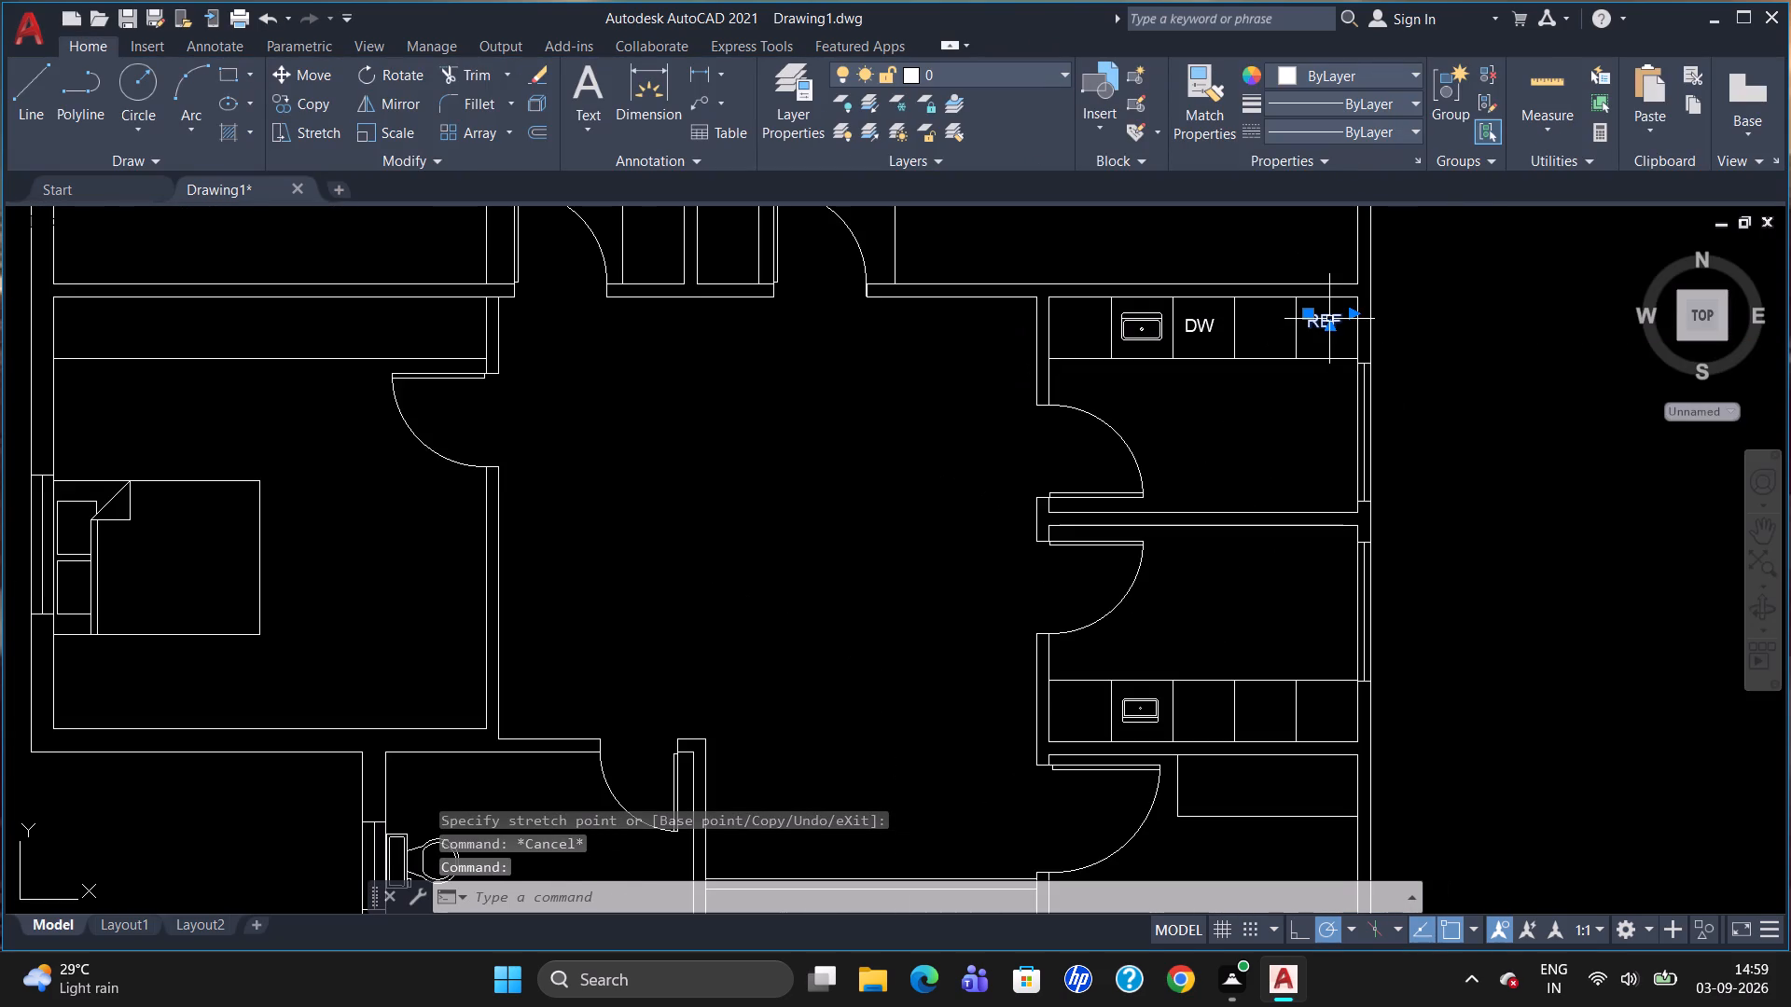
type("CO")
key("Return")
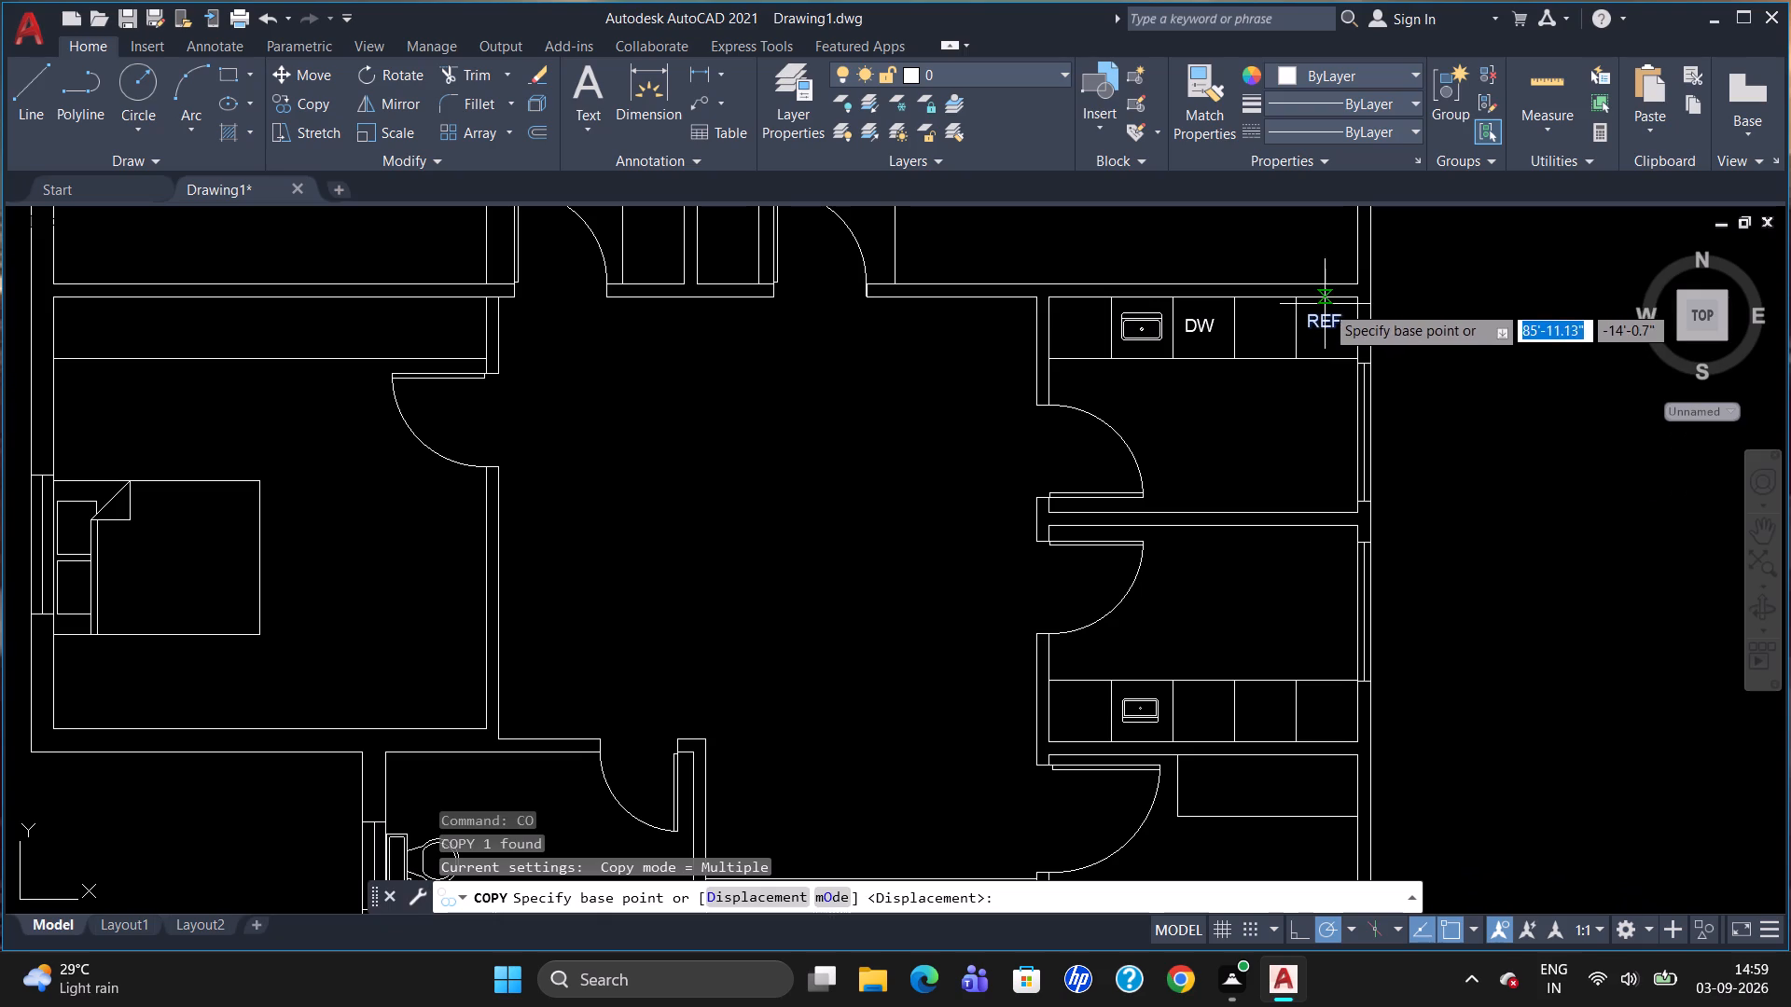
left_click(1326, 318)
scroll(1309, 697, "up", 1)
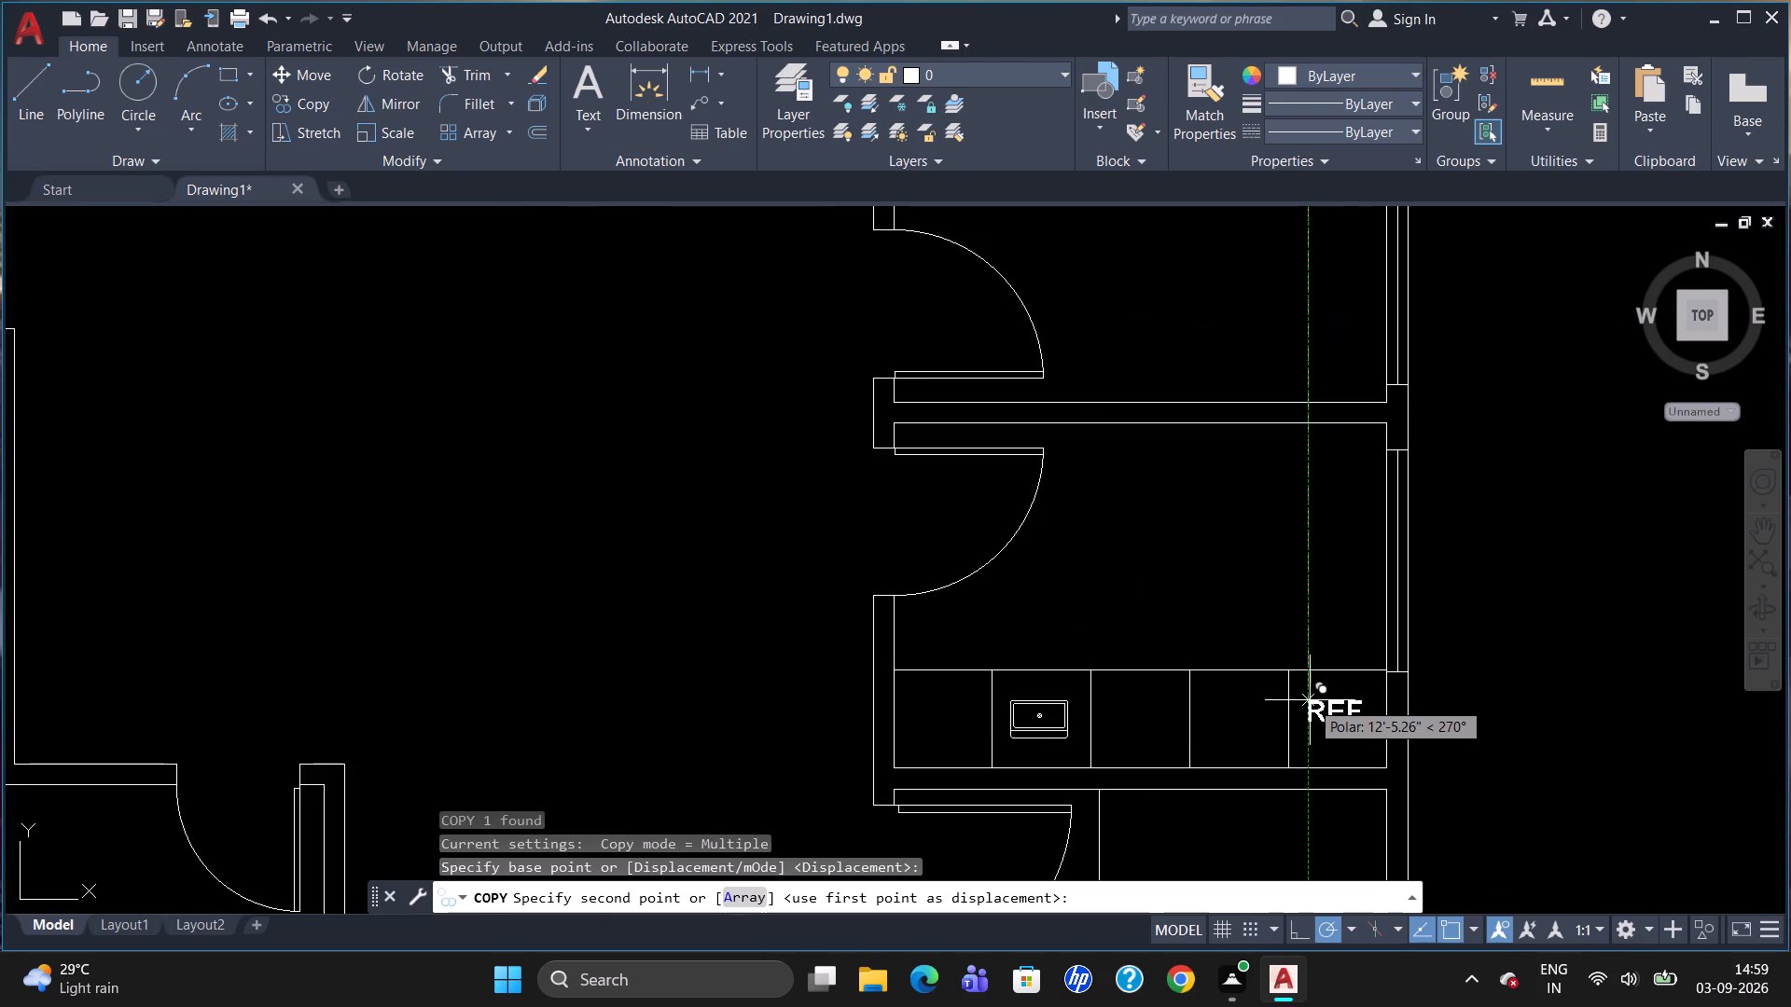
left_click(1311, 706)
key("Escape")
Copy the DW label down into the lower kitchen counter's compartment just right of the sink.
scroll(1296, 696, "down", 1)
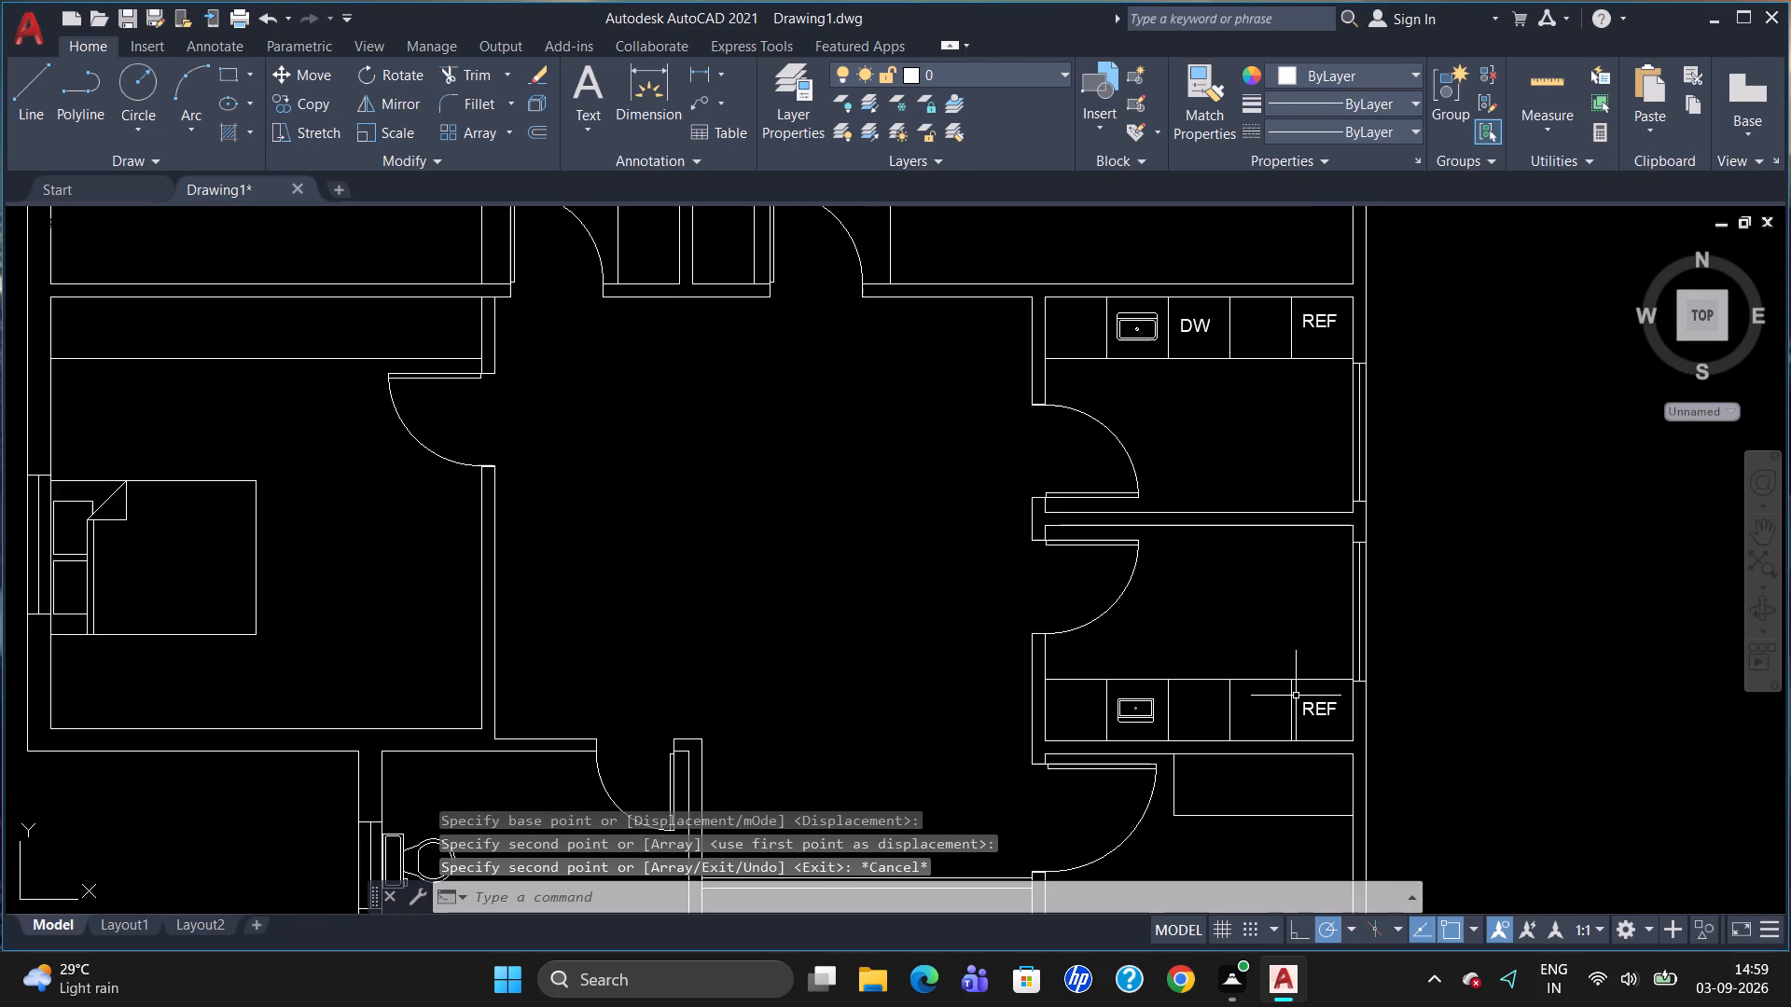
left_click(1188, 325)
type("CO")
key("Return")
left_click(1199, 319)
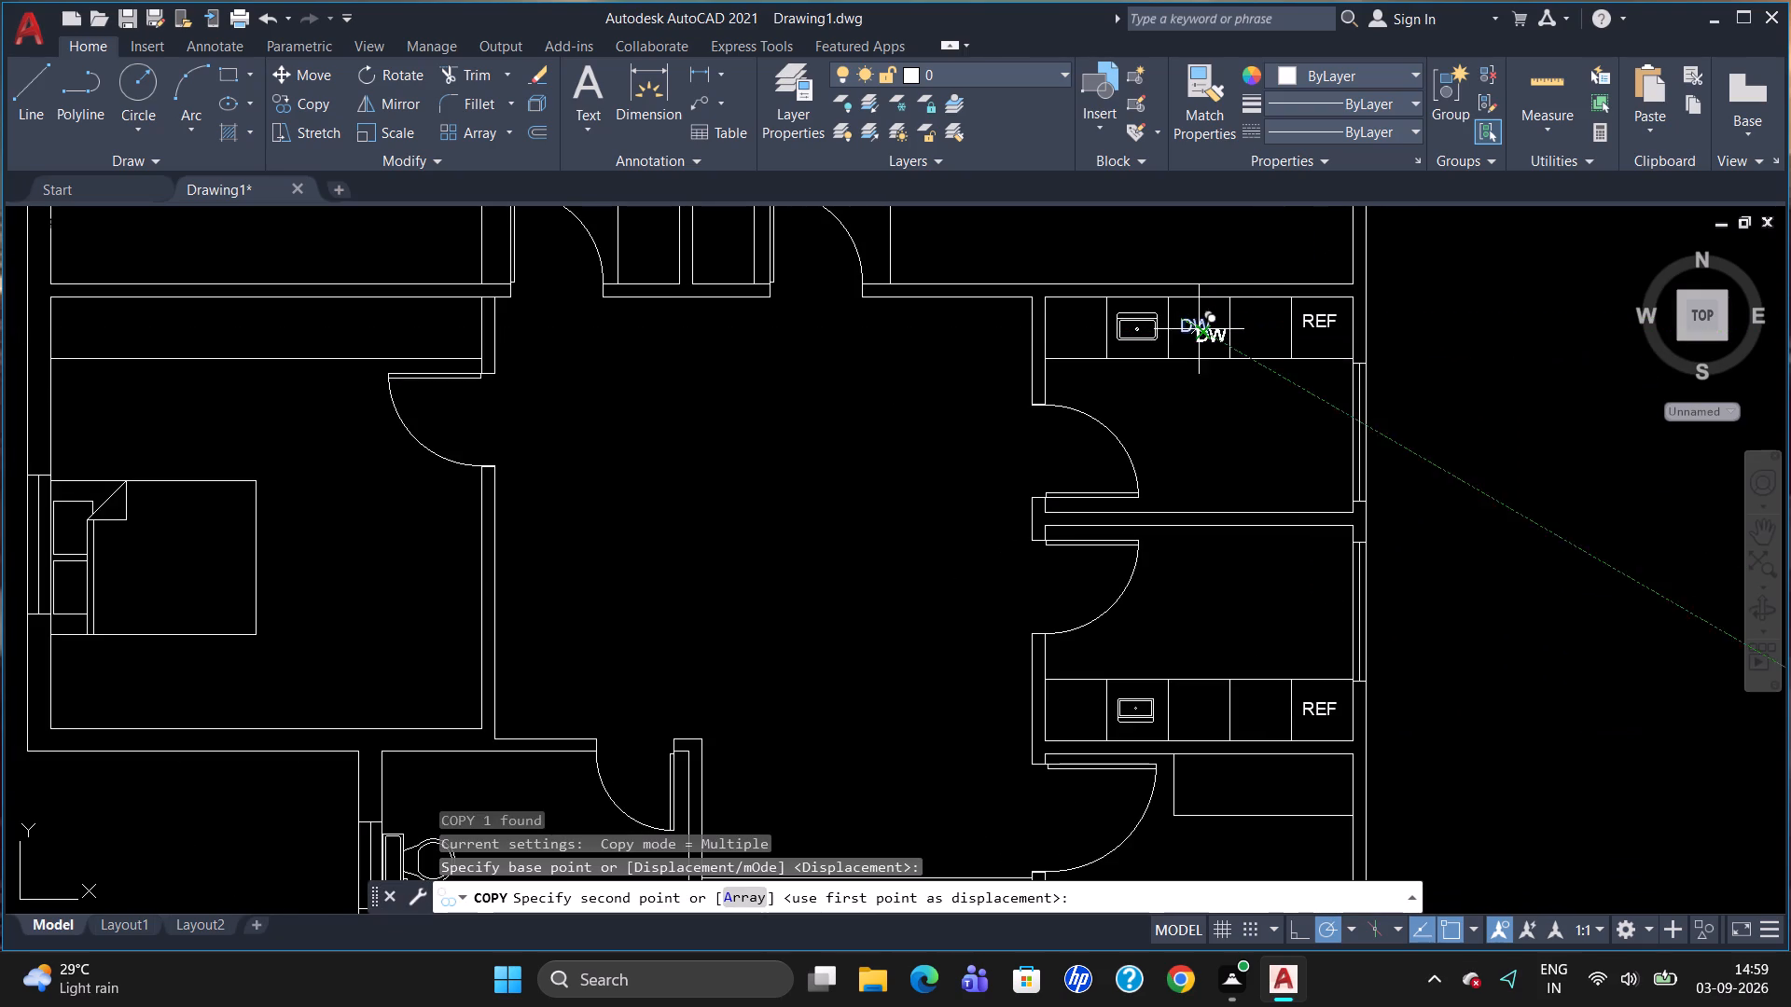
left_click(1193, 706)
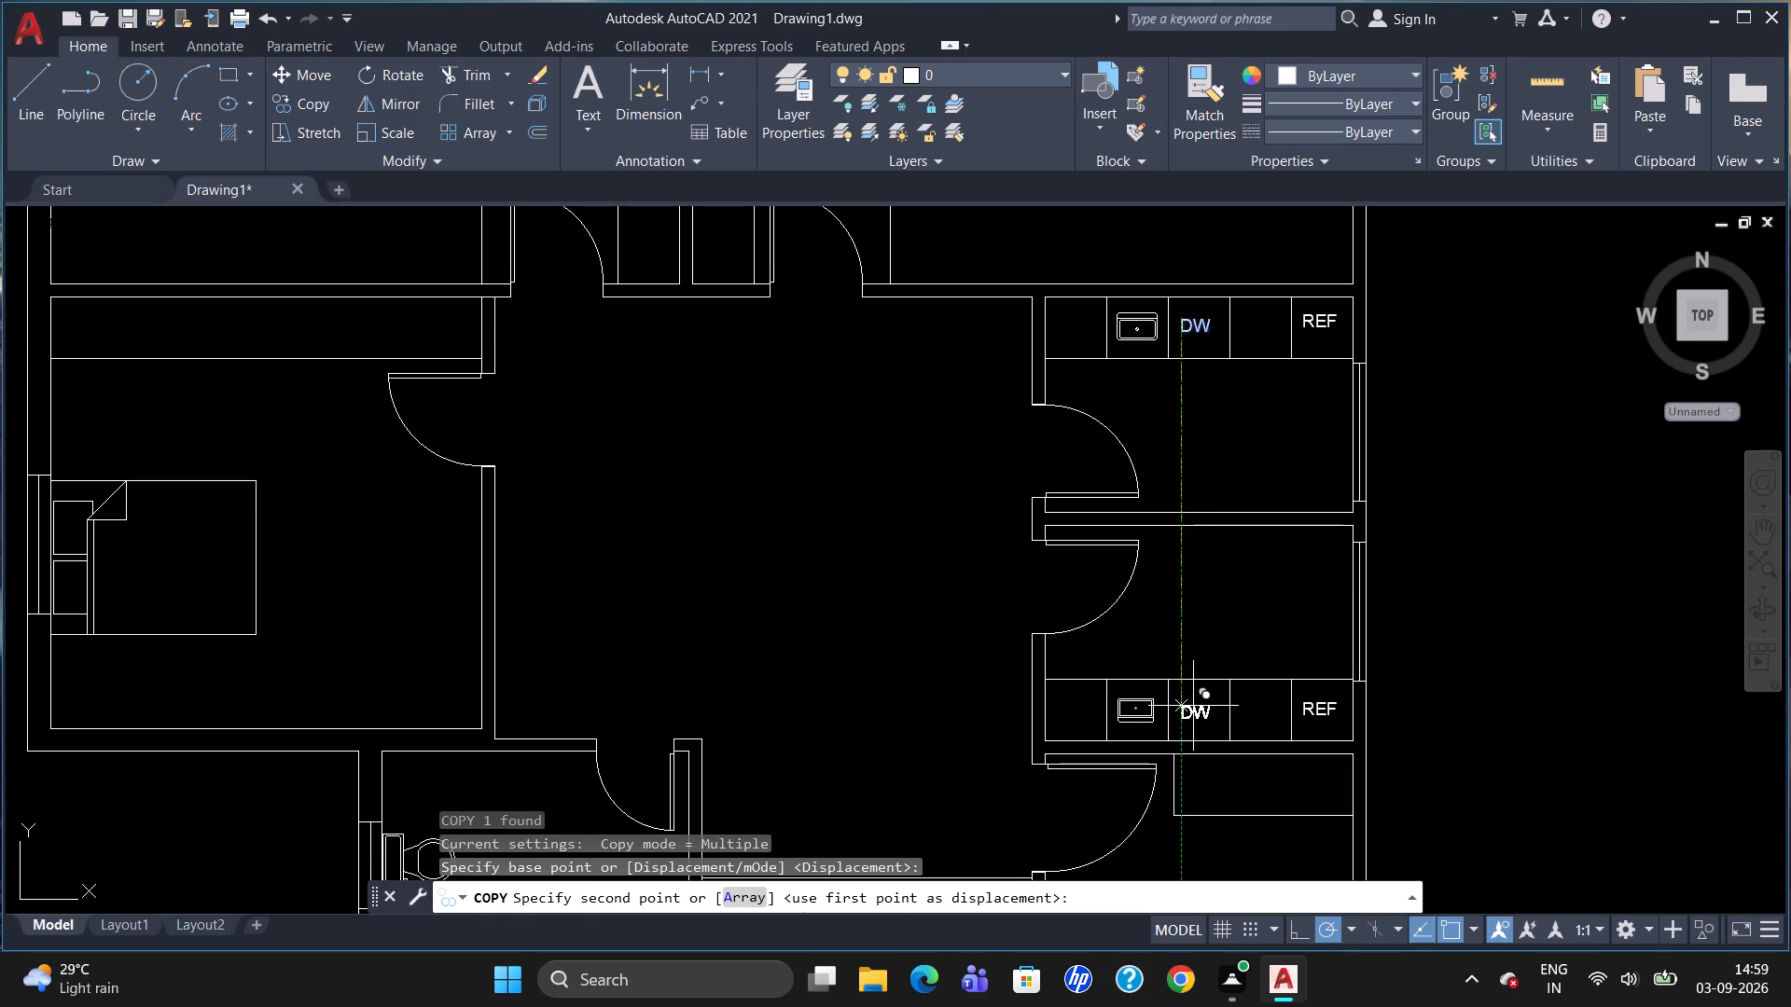
key("Escape")
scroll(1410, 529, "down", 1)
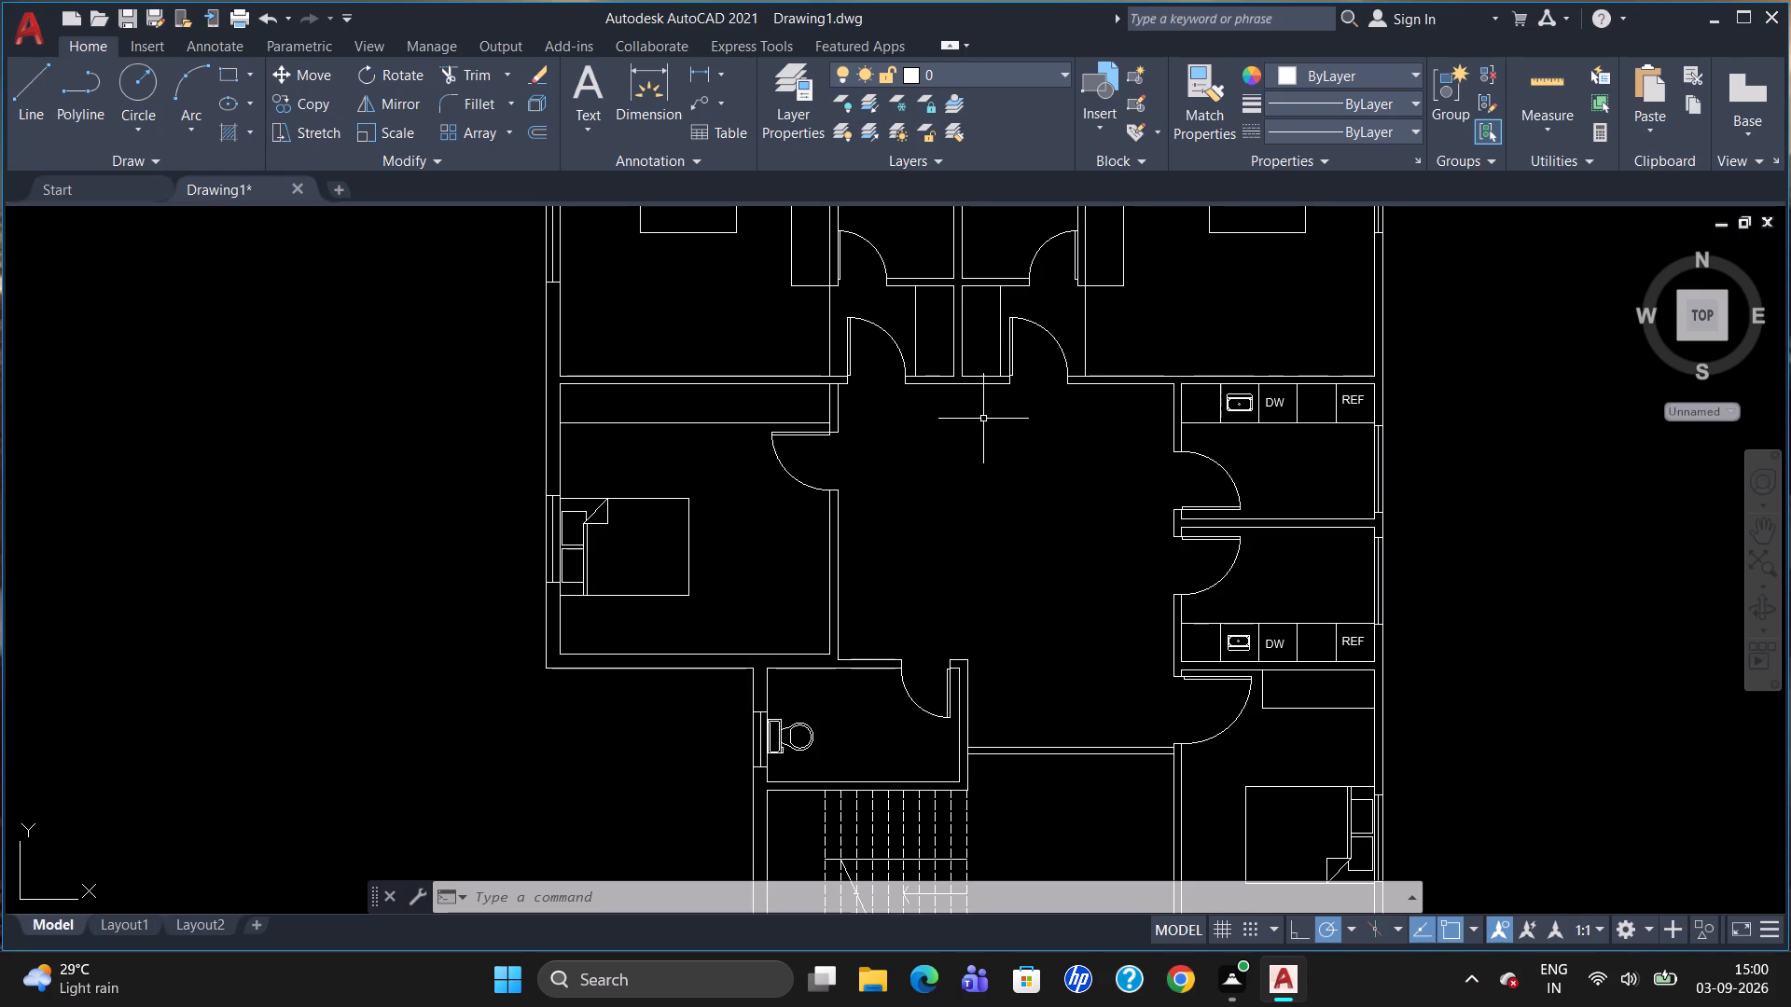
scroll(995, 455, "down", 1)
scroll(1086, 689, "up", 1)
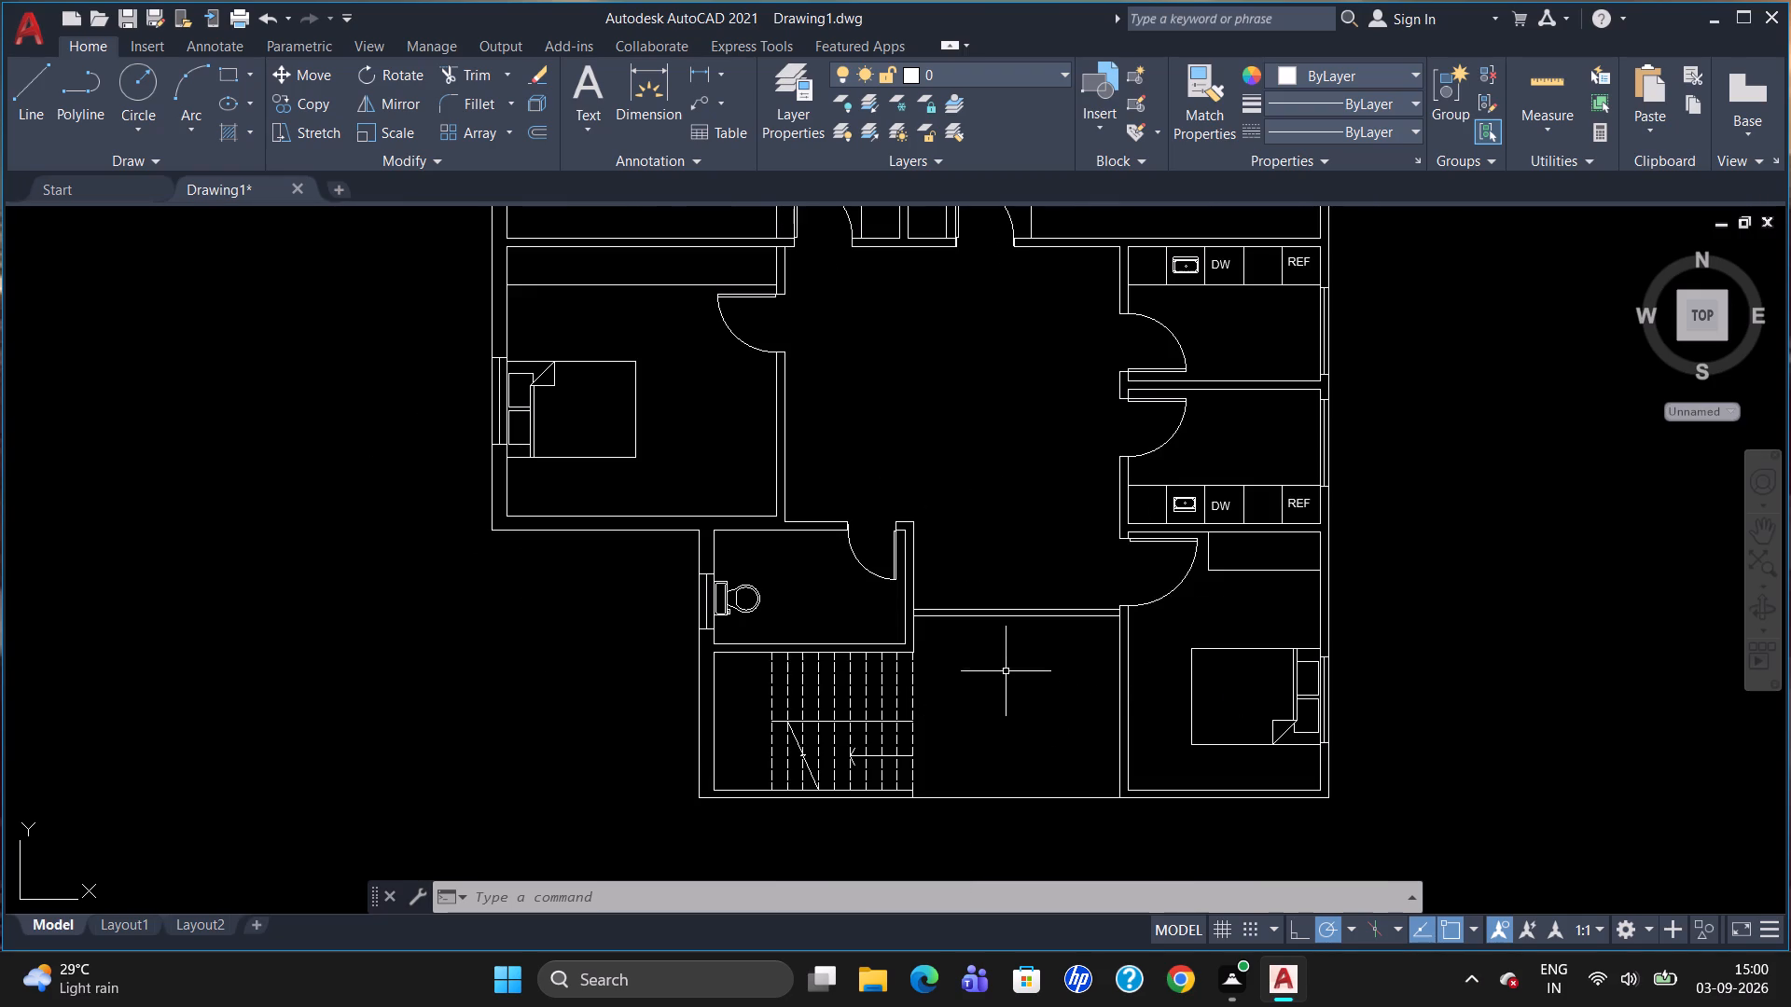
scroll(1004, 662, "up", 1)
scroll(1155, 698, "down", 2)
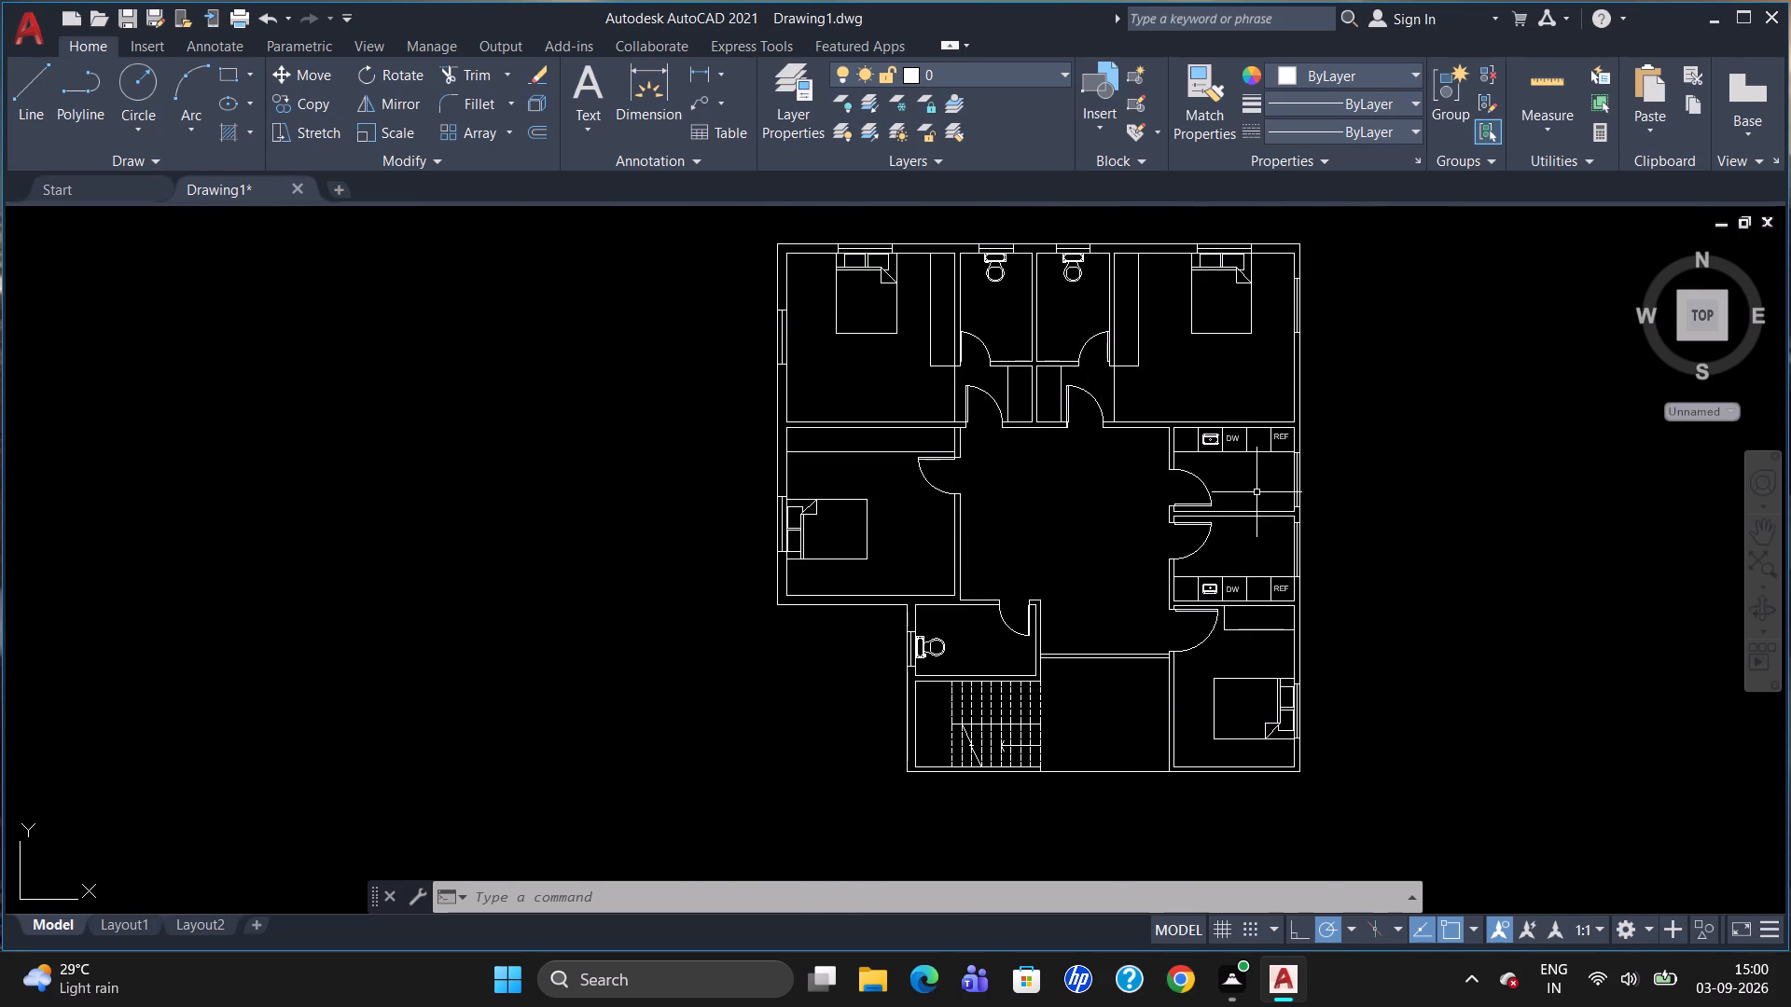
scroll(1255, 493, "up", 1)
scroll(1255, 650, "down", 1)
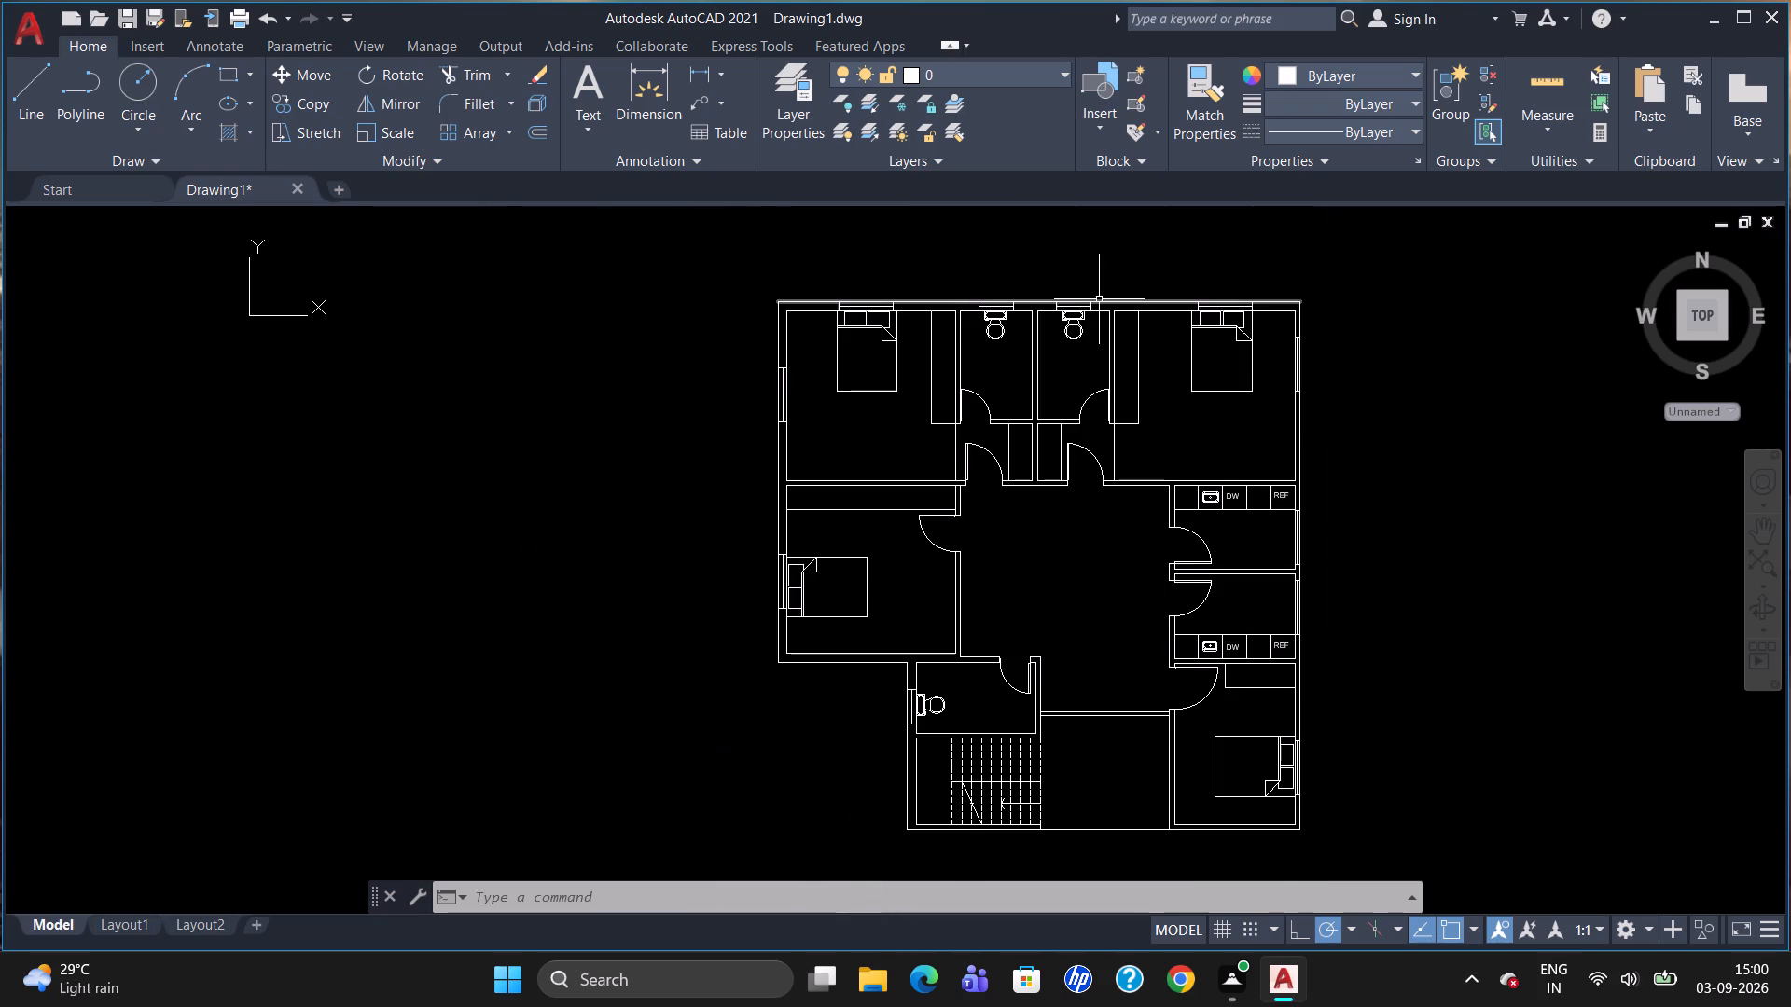
Hatch the top outer walls, upper-left outer wall, bathroom partitions and wall below the upper-left bedroom with solid Red.
scroll(1099, 301, "up", 1)
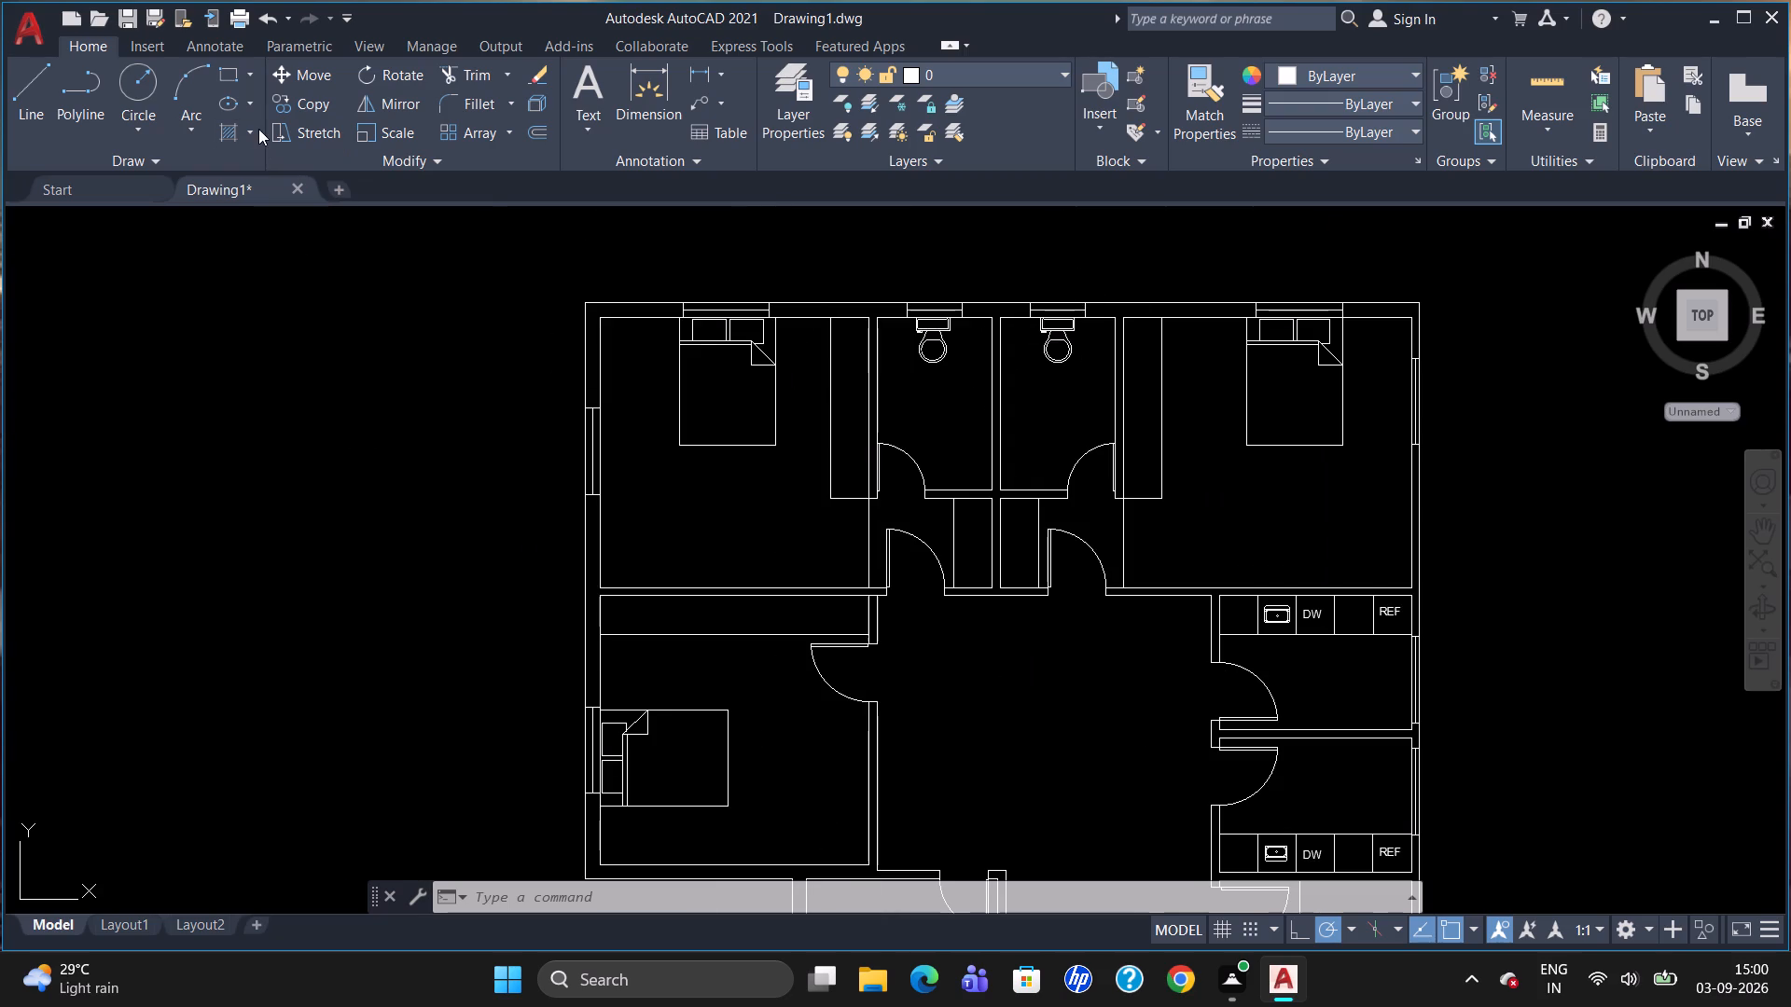
left_click(258, 129)
left_click(247, 136)
left_click(280, 185)
left_click(673, 79)
left_click(683, 107)
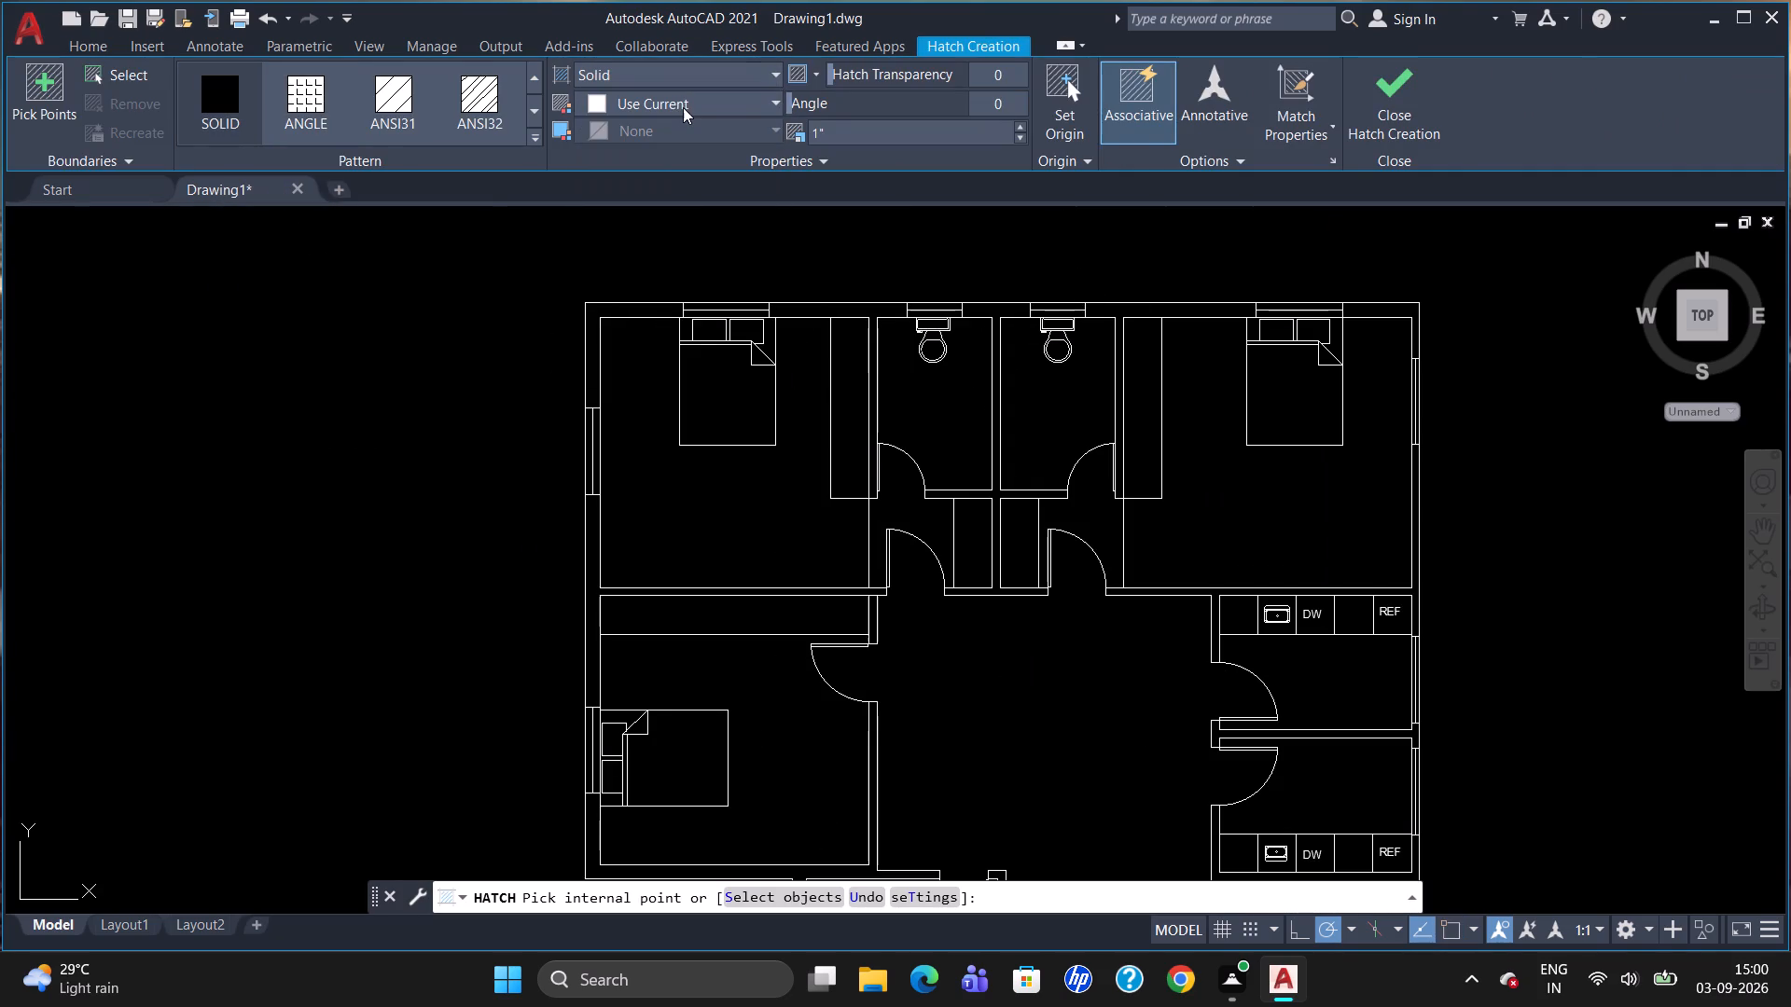
left_click(705, 105)
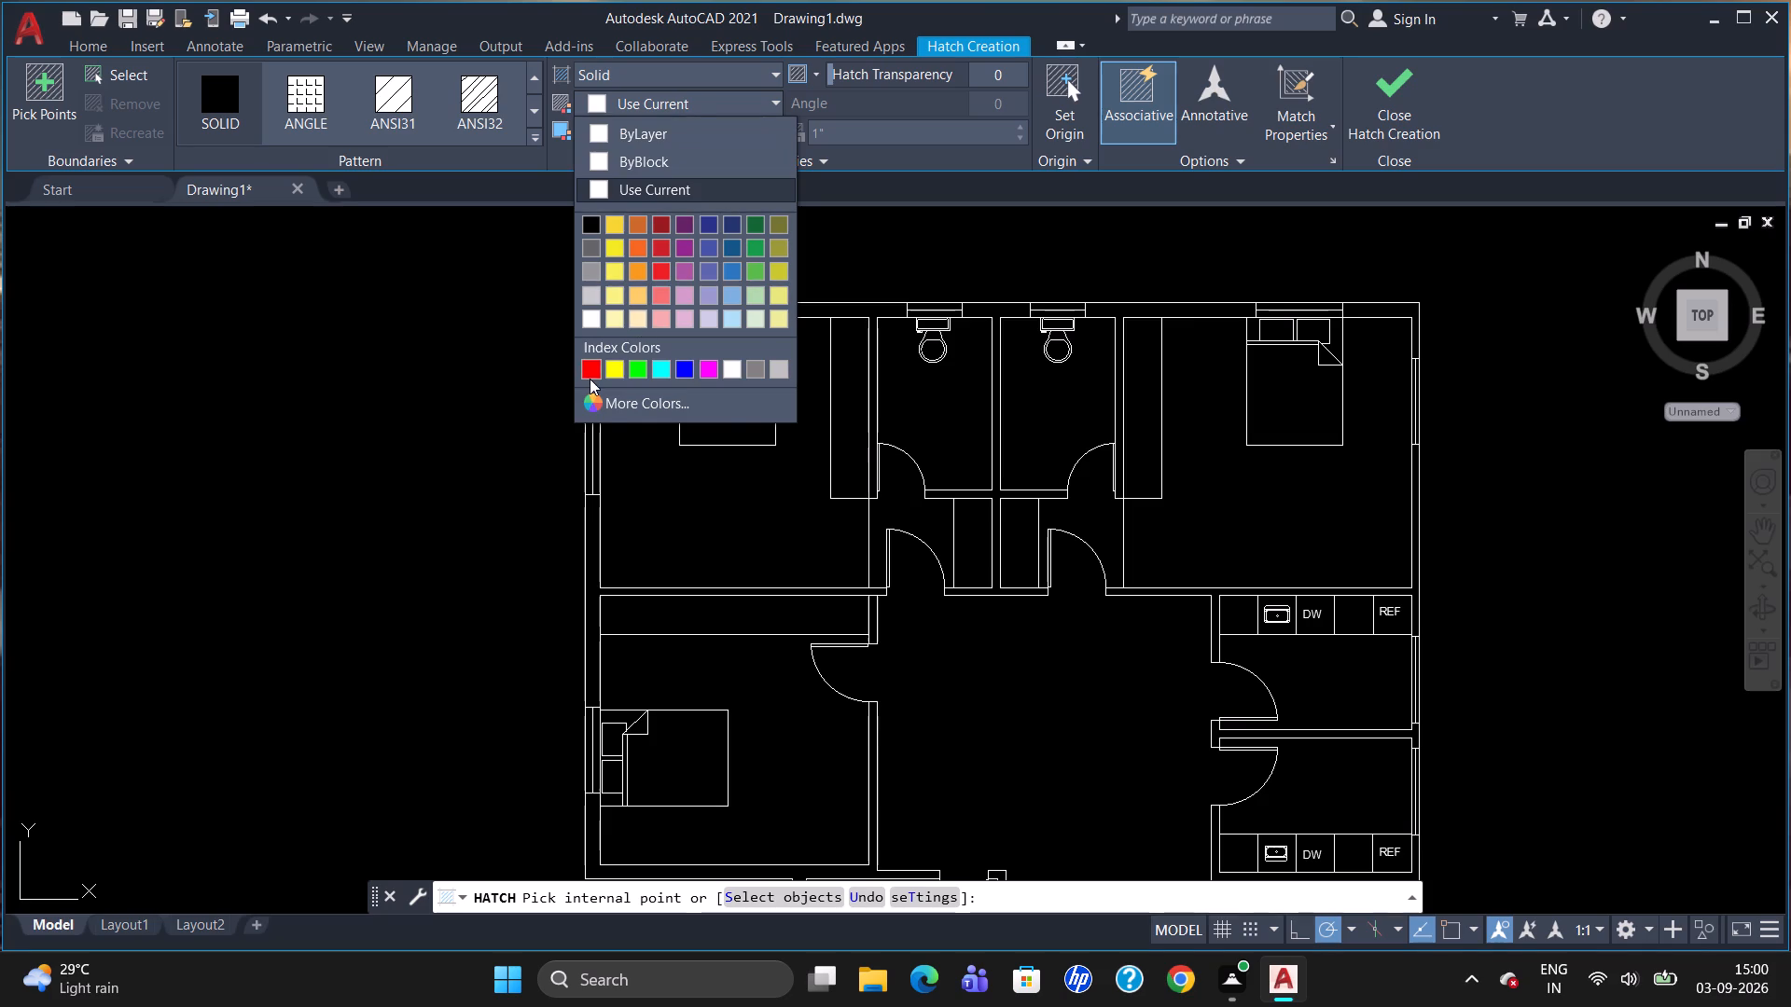
left_click(590, 379)
left_click(592, 332)
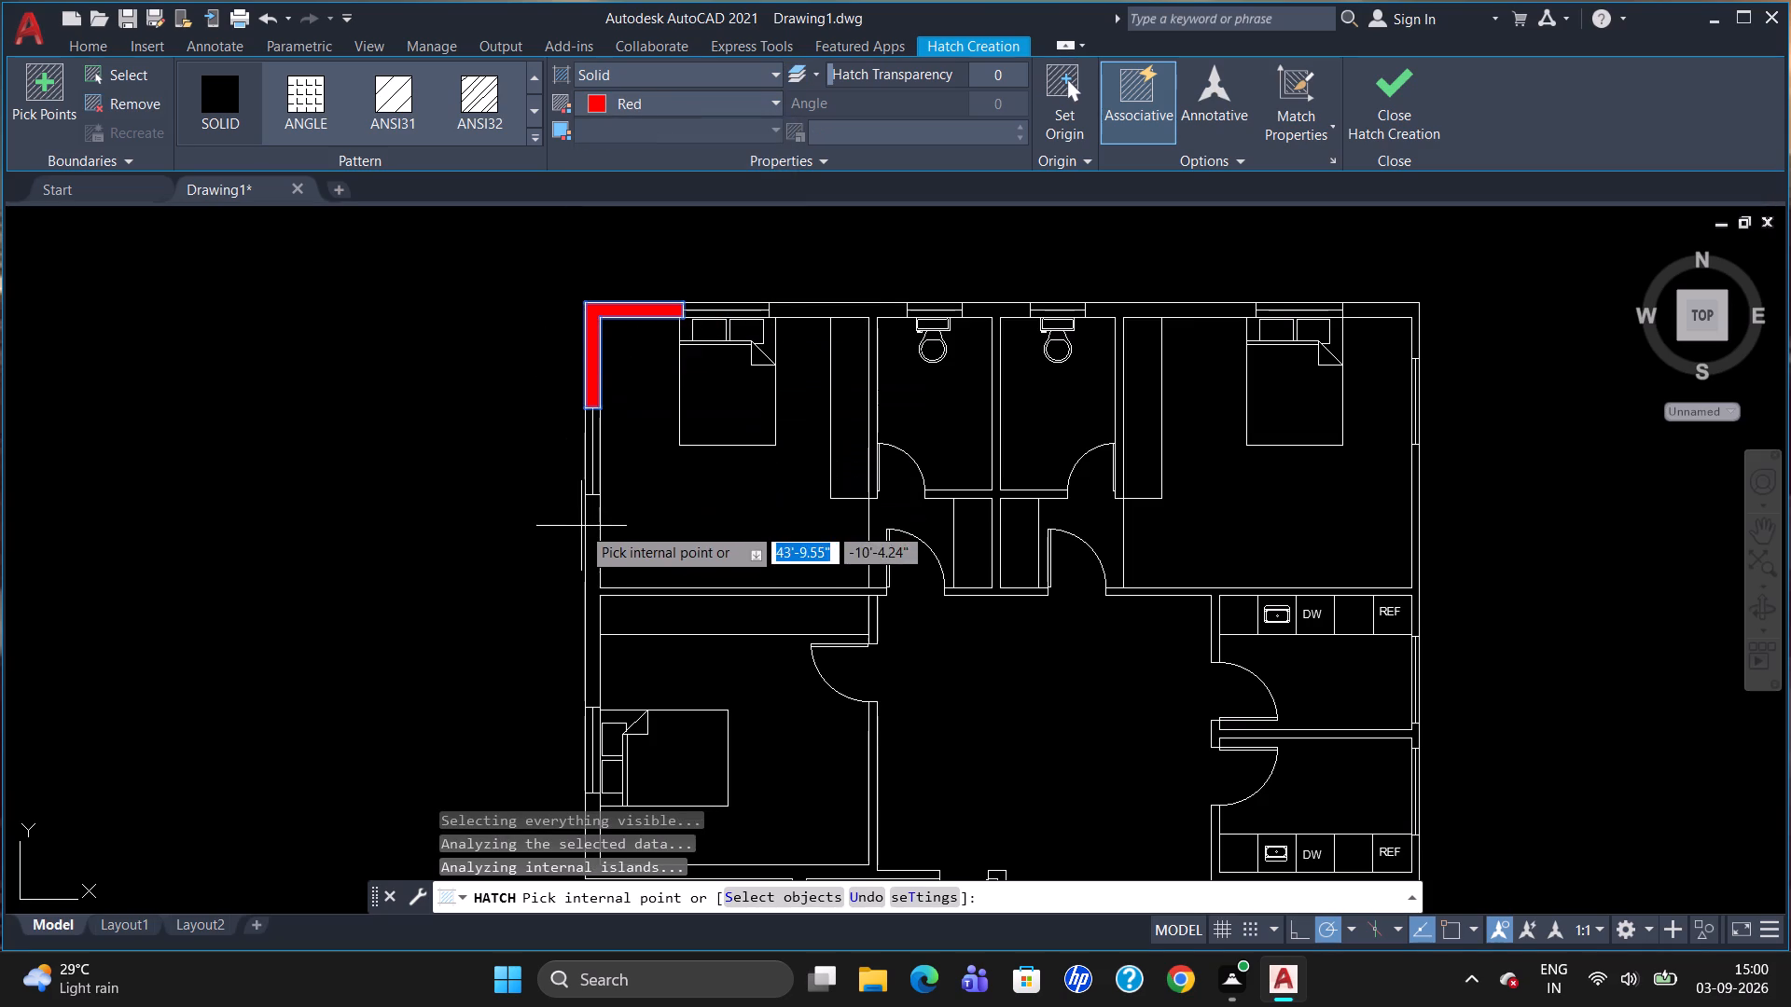
left_click(592, 545)
left_click(824, 304)
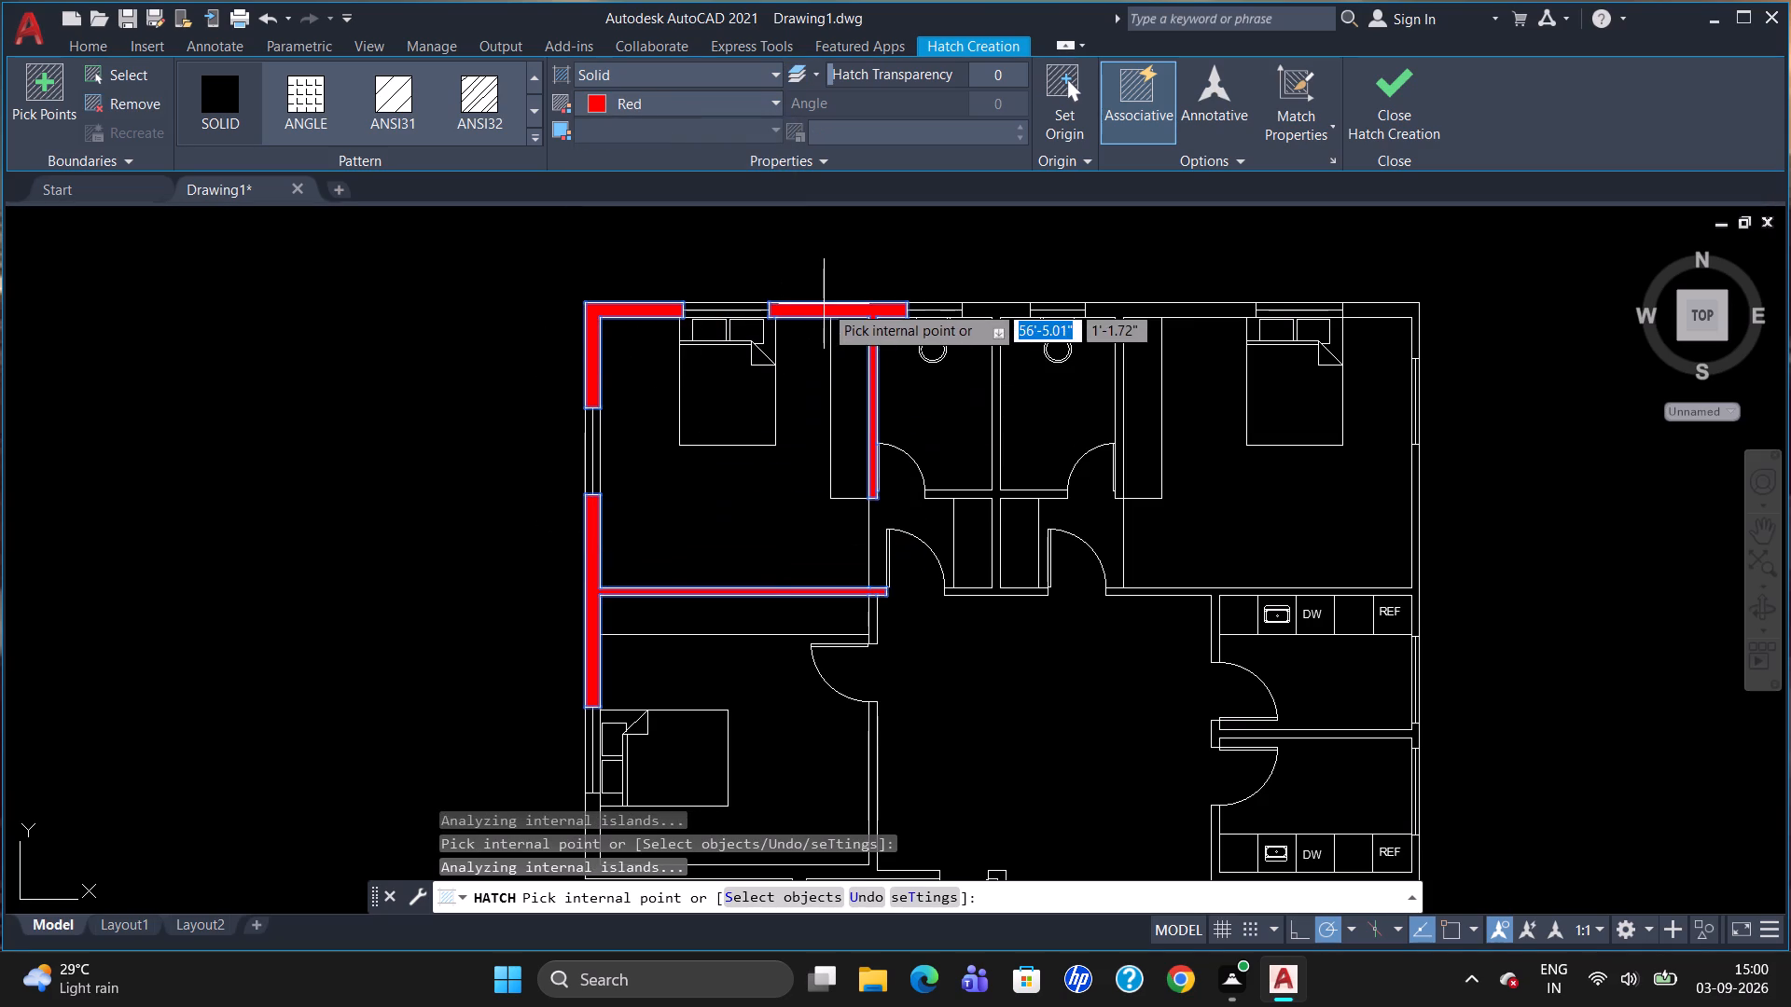
left_click(1002, 313)
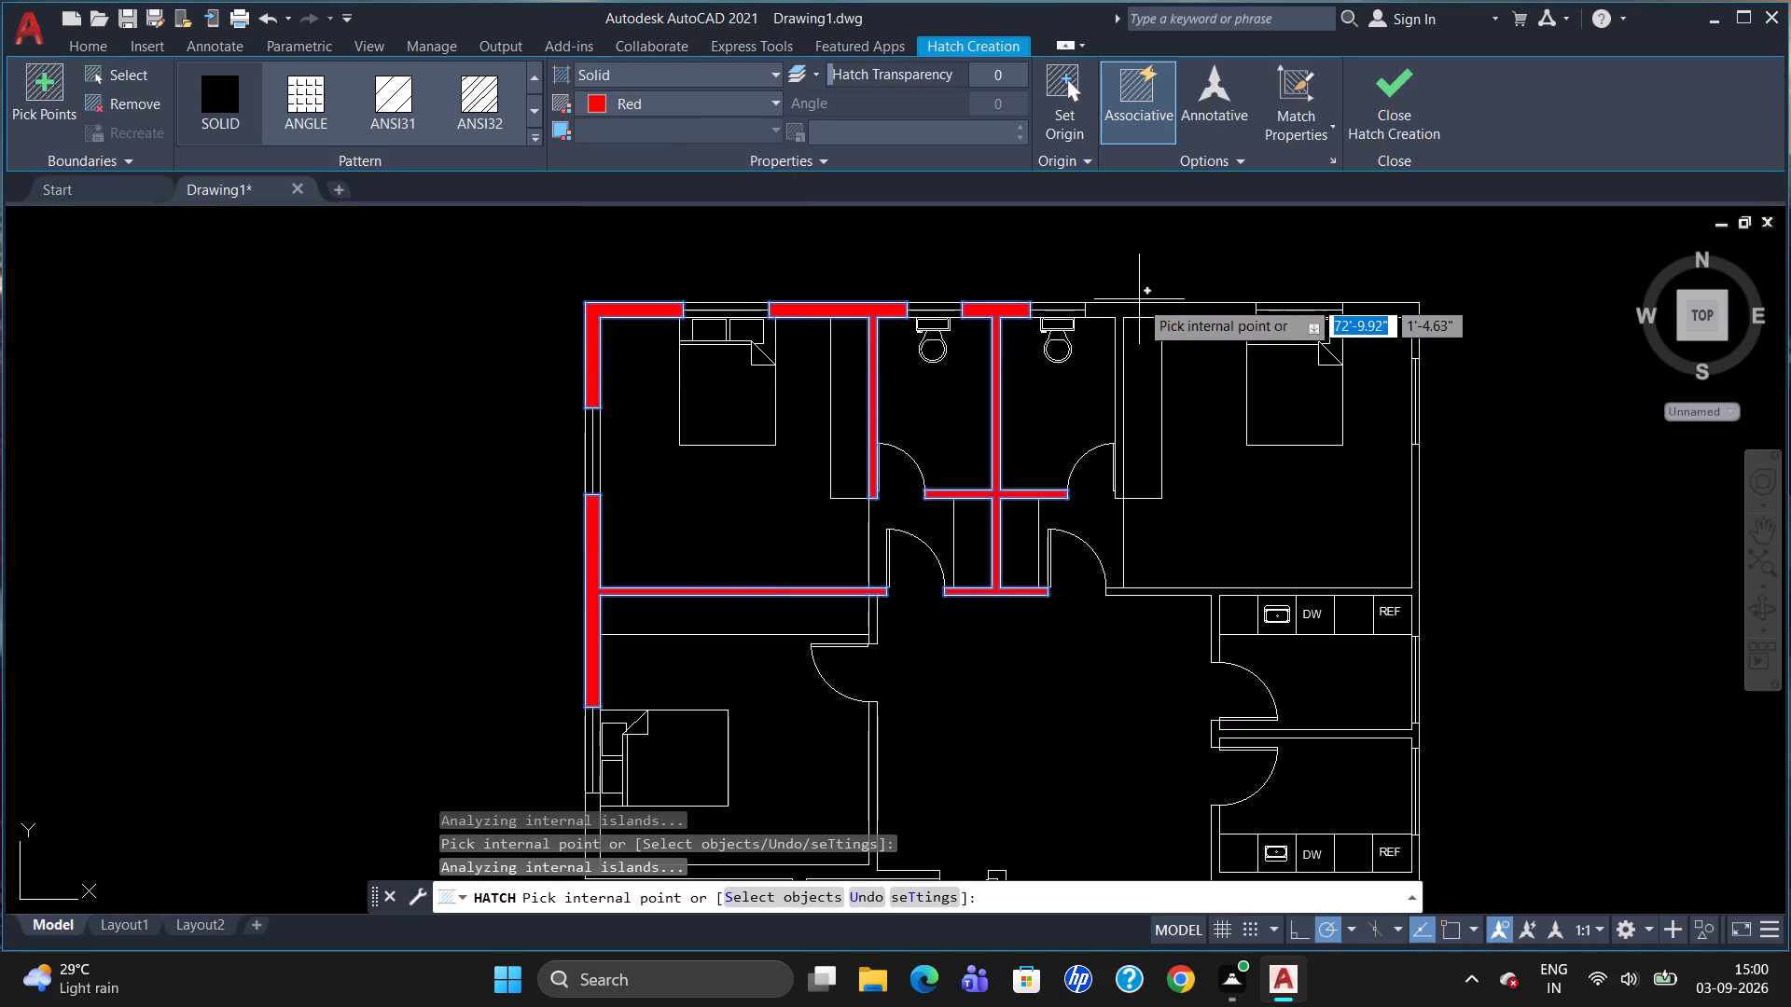
left_click(1142, 310)
left_click(1377, 306)
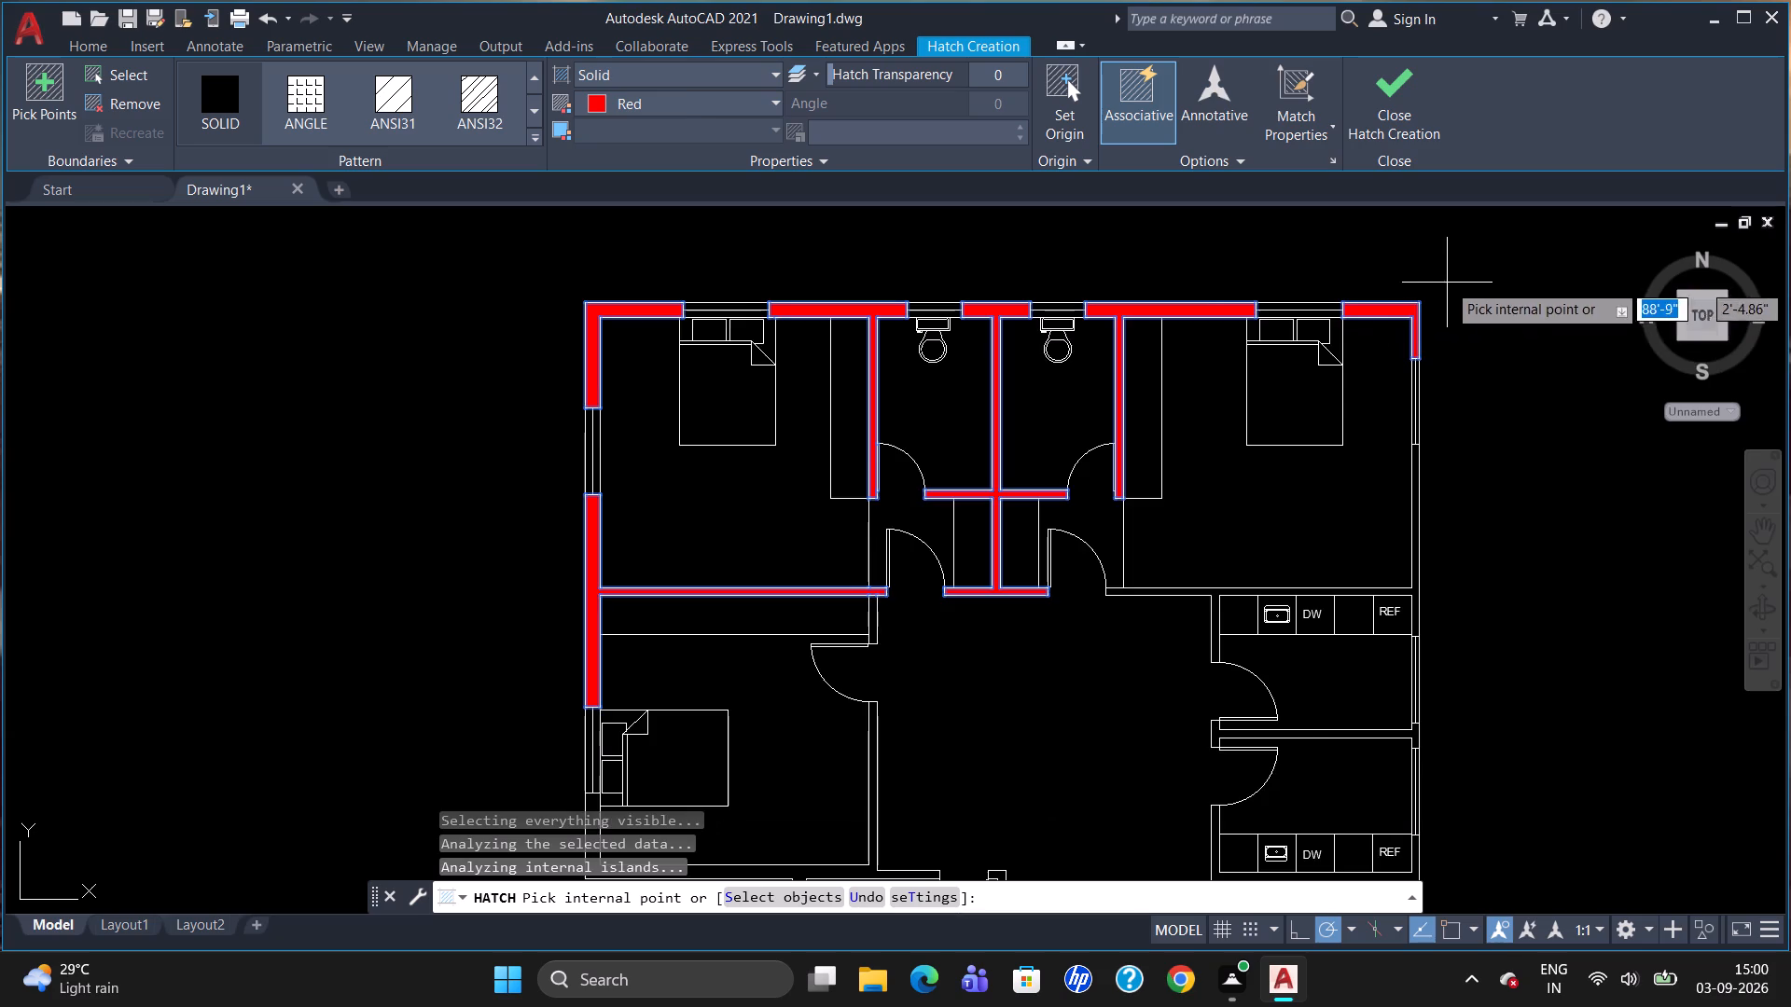
Extend the solid red hatch to the right outer wall, the upper kitchen's top and left walls, and the wall between the kitchens.
scroll(1453, 305, "down", 1)
scroll(1486, 462, "up", 2)
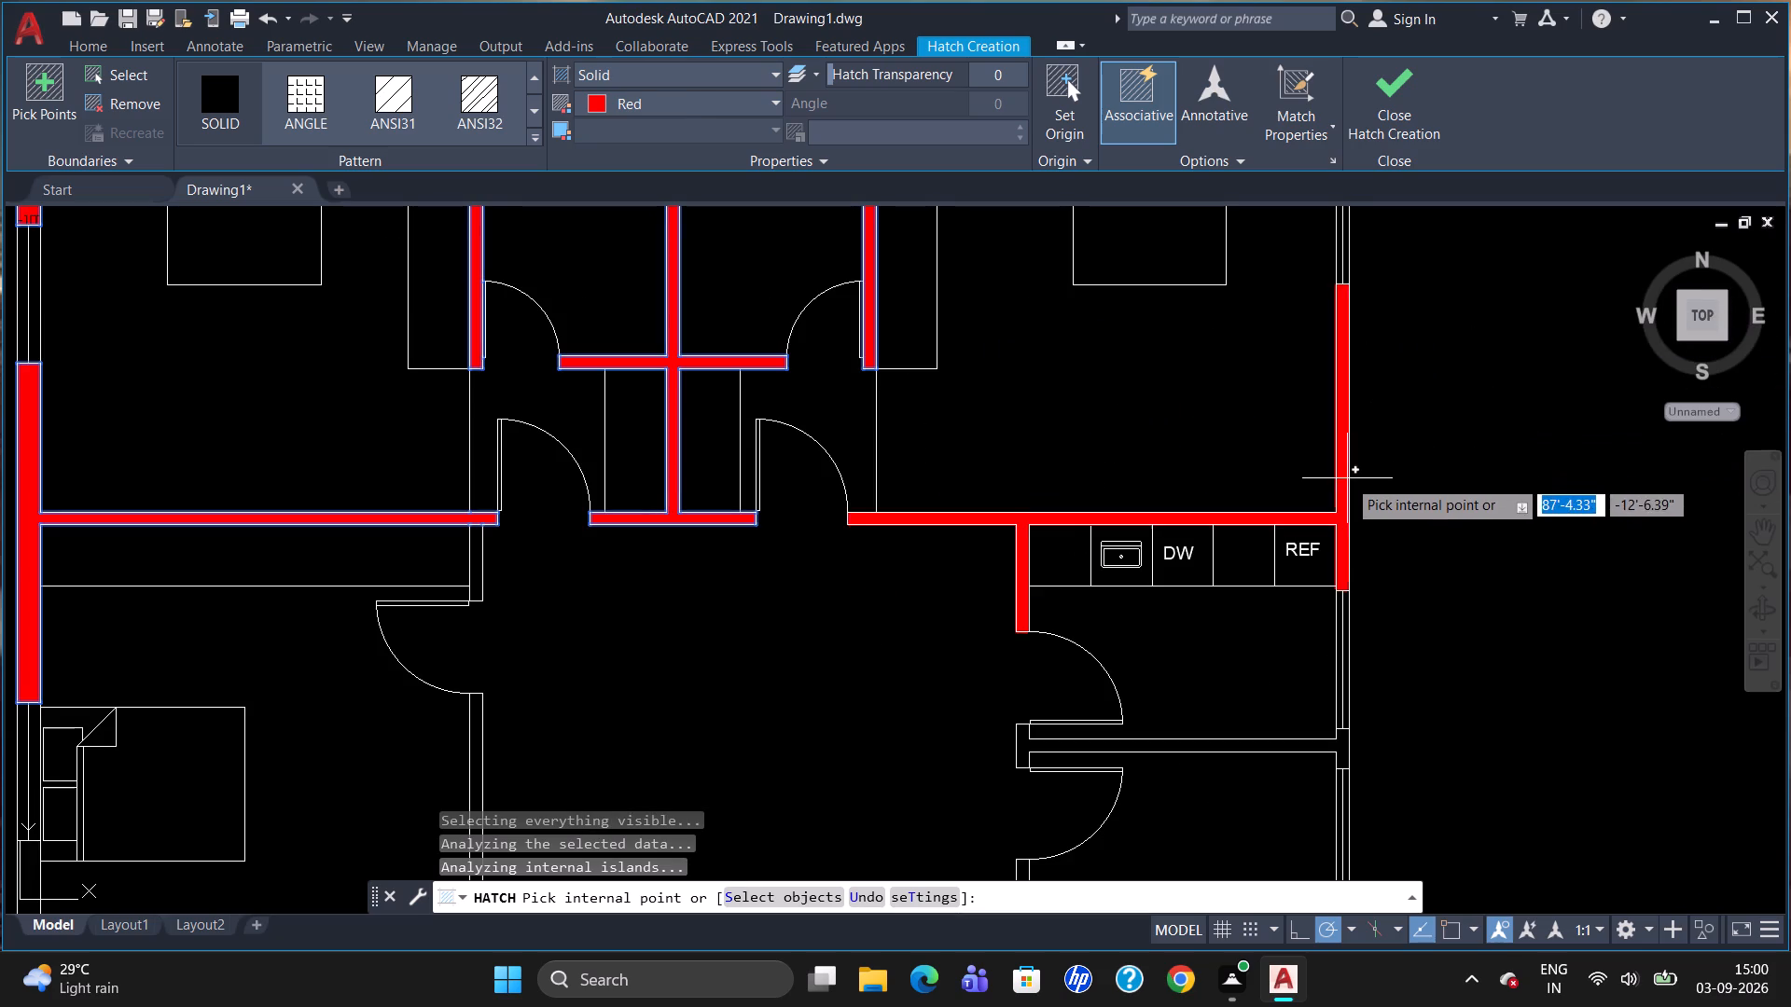
left_click(1347, 478)
scroll(1458, 318, "down", 2)
scroll(1477, 527, "up", 2)
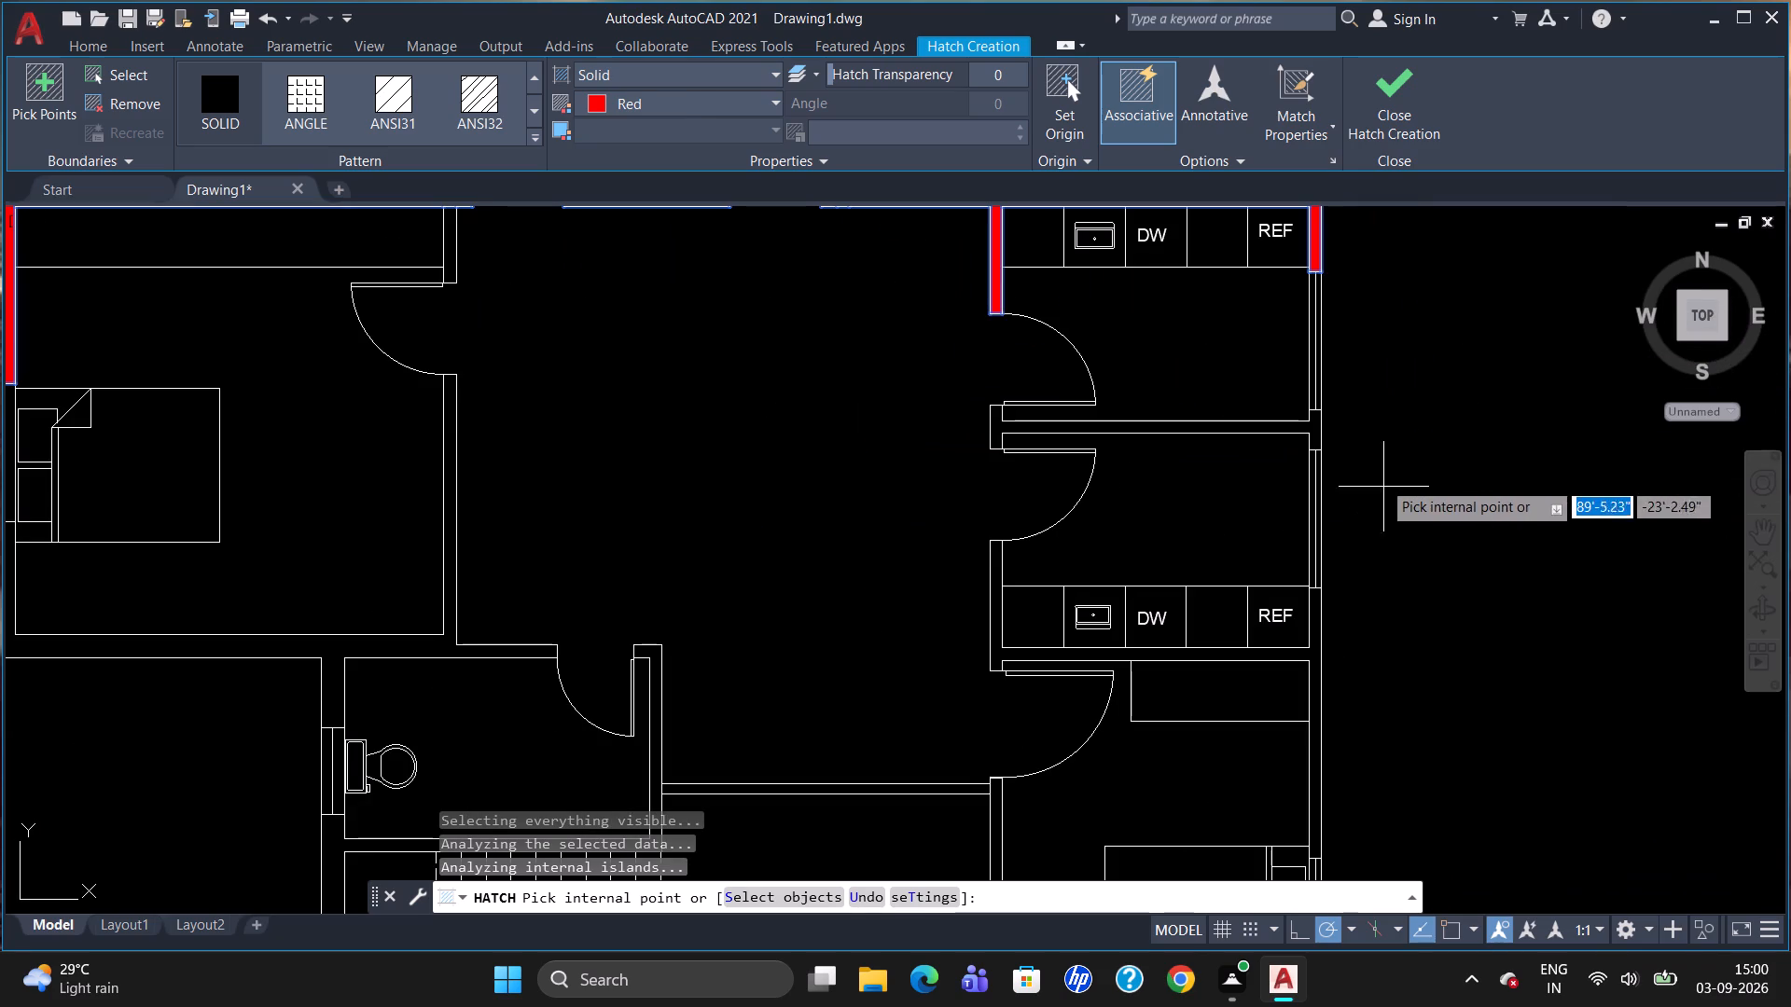
left_click(1317, 430)
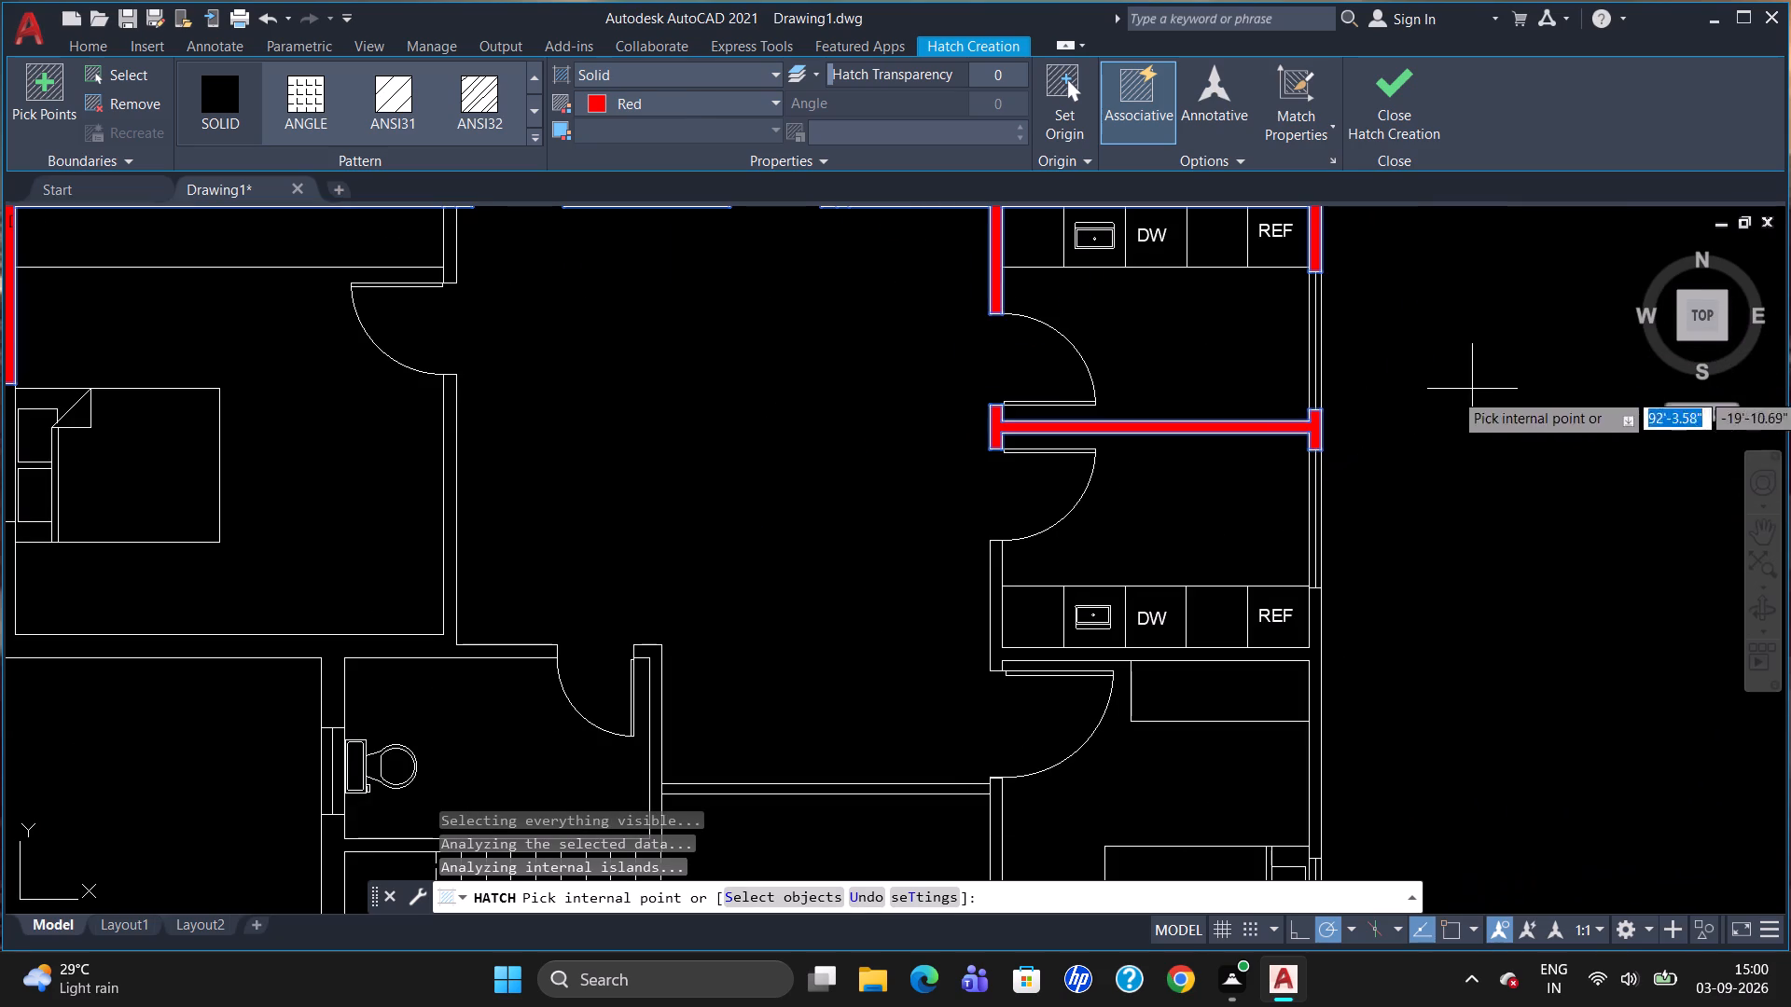
scroll(1369, 532, "down", 1)
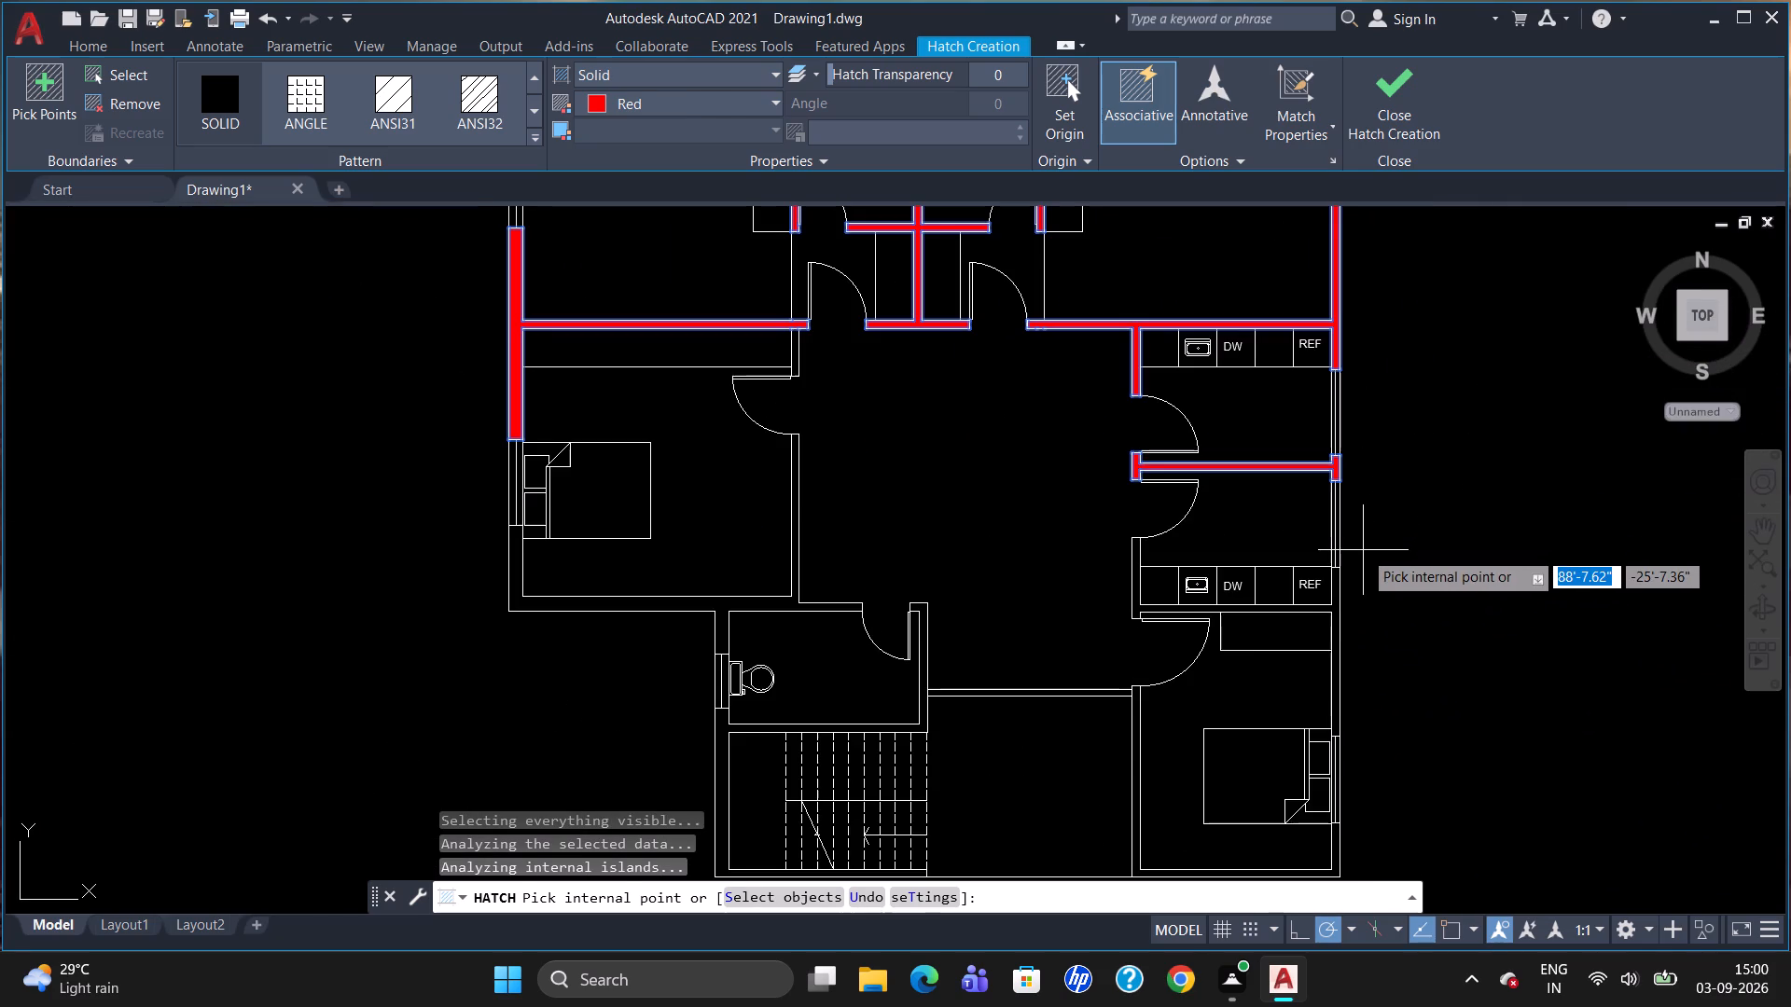
key("Escape")
Hatch the remaining walls around the lower kitchen, lower-right bedroom, staircase, lower bathroom and middle-left bedroom with solid Red.
scroll(1361, 473, "down", 2)
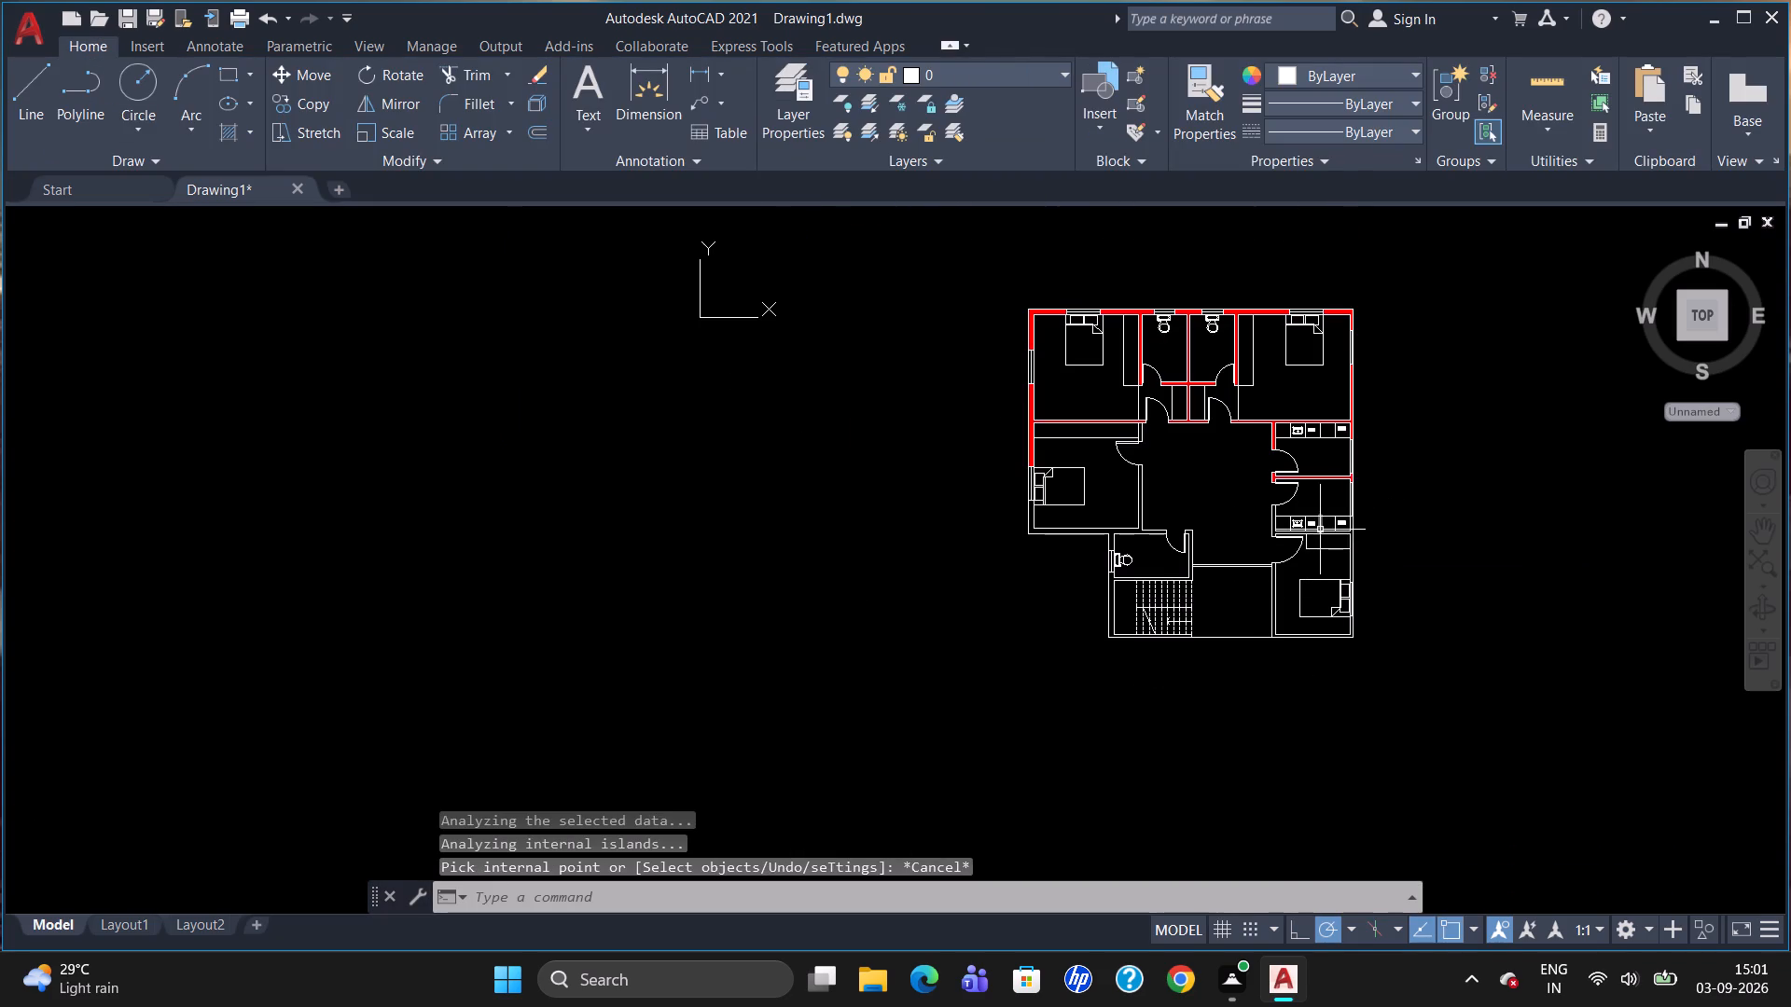
scroll(1381, 425, "up", 2)
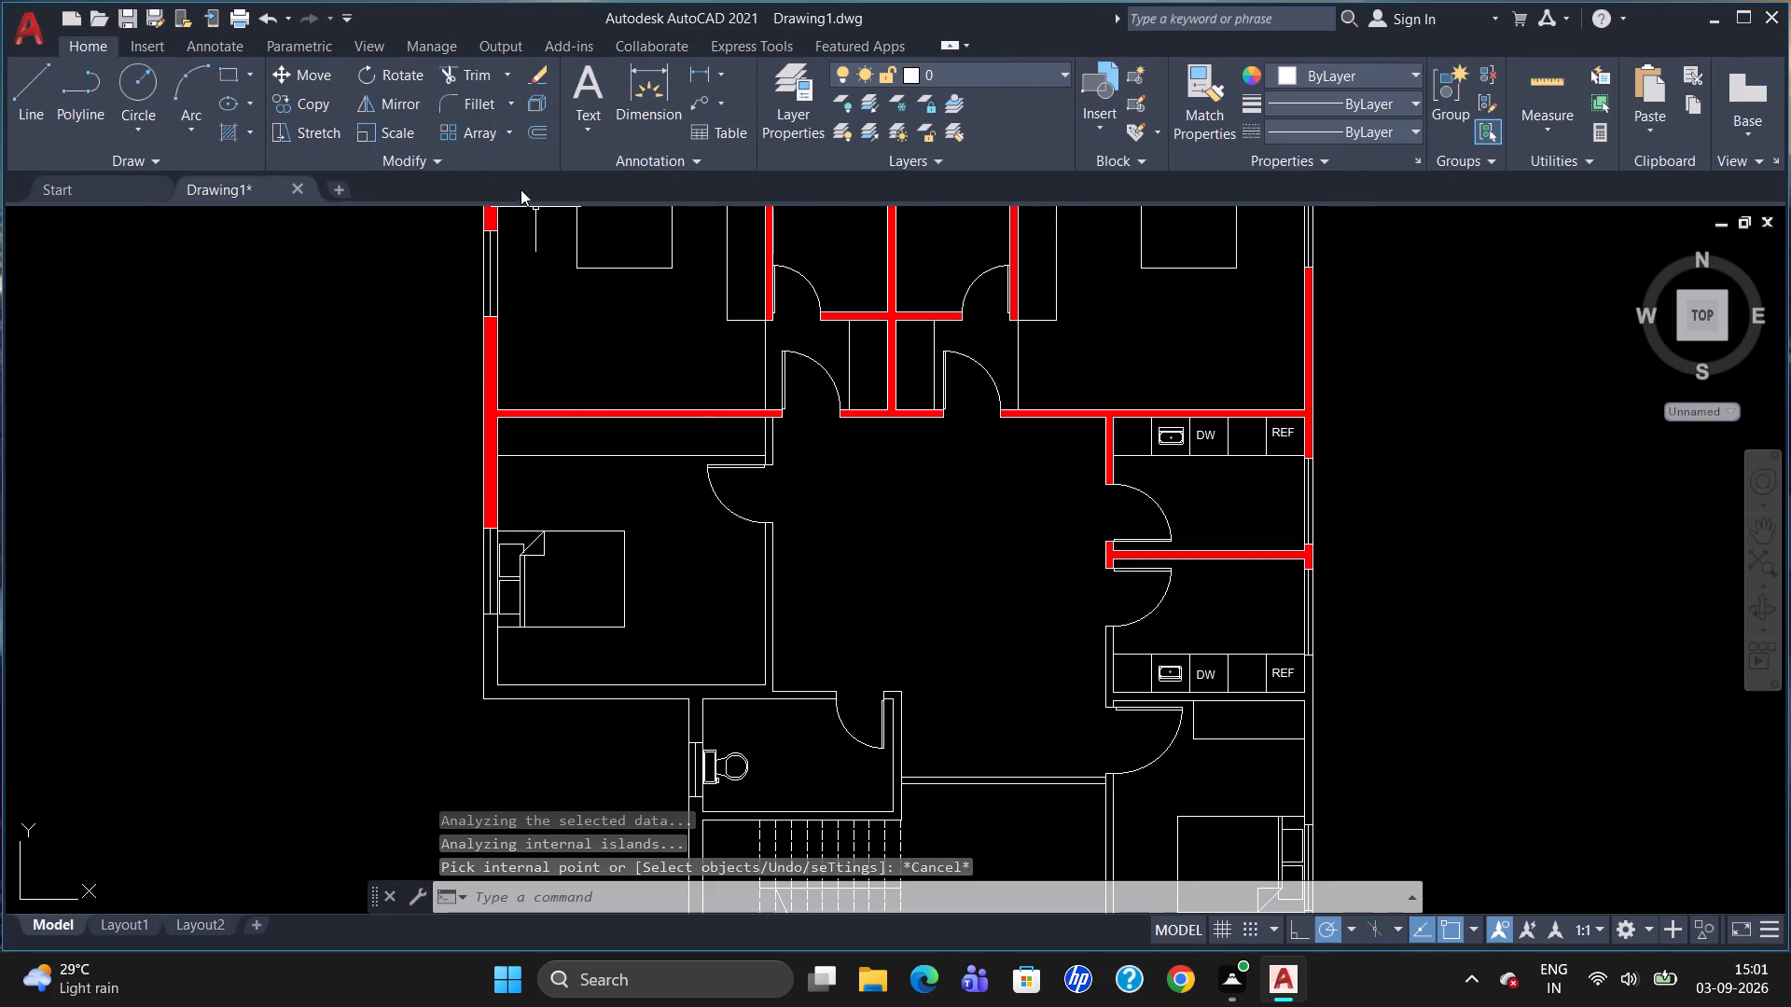
left_click(249, 126)
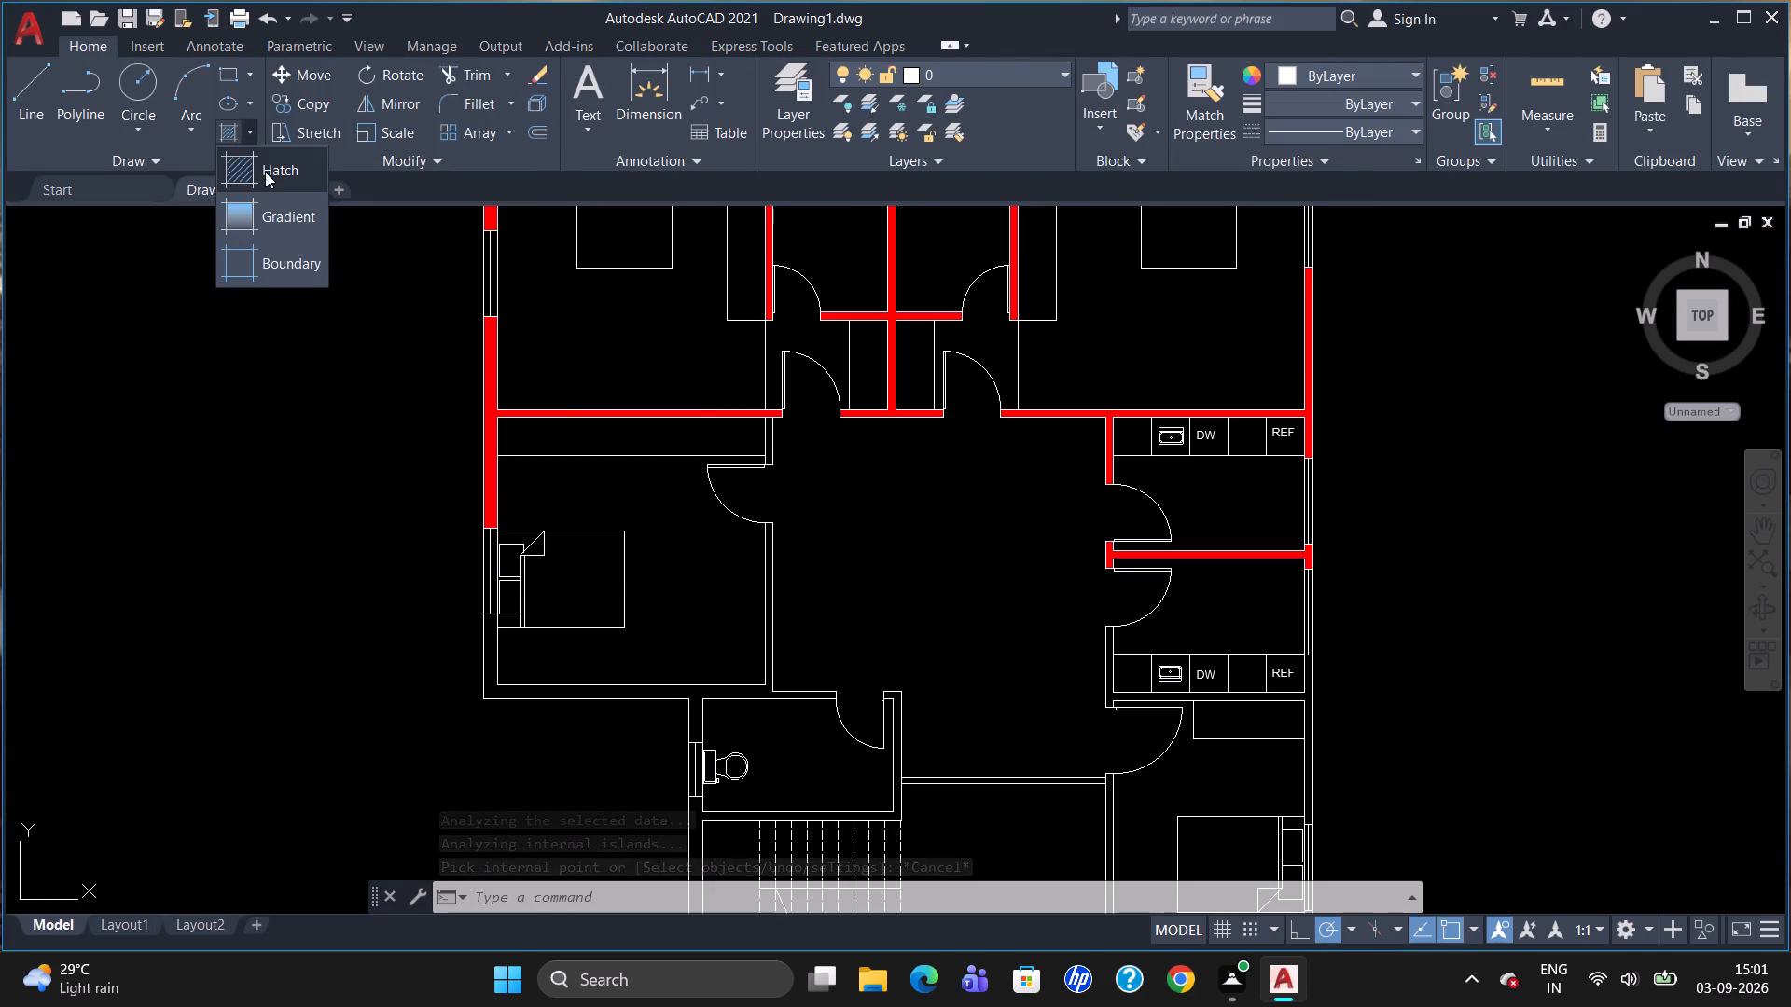
left_click(265, 172)
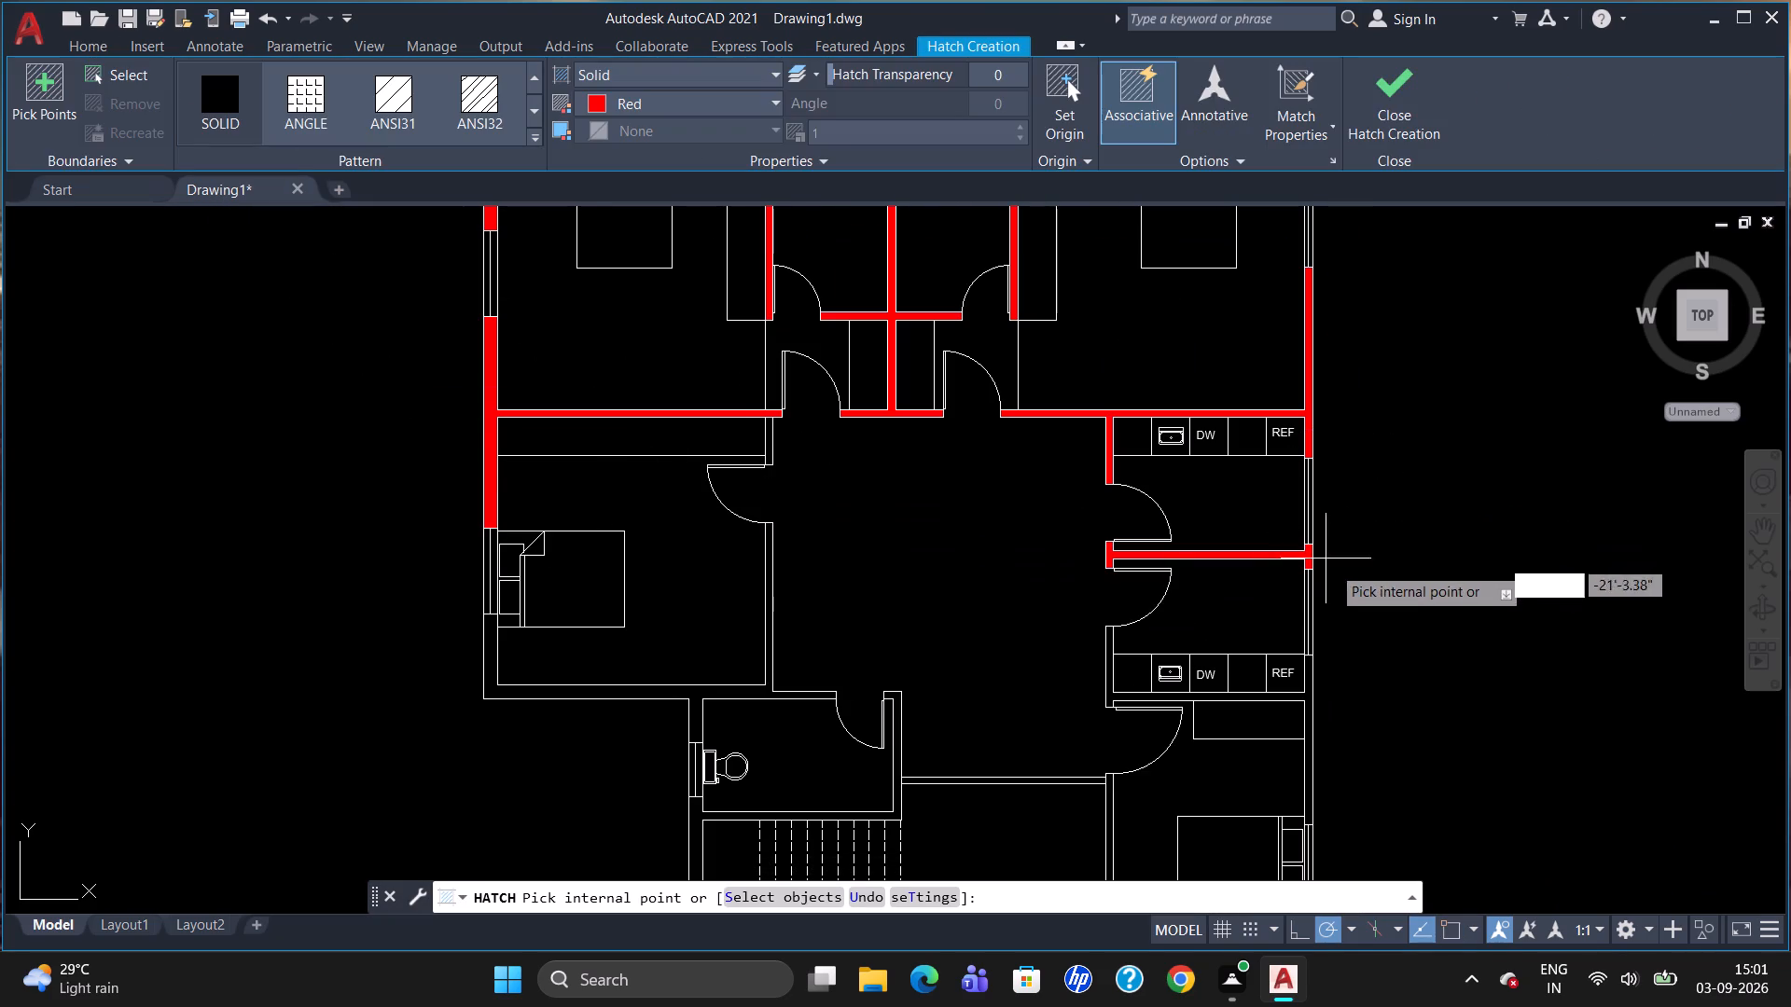
left_click(1311, 706)
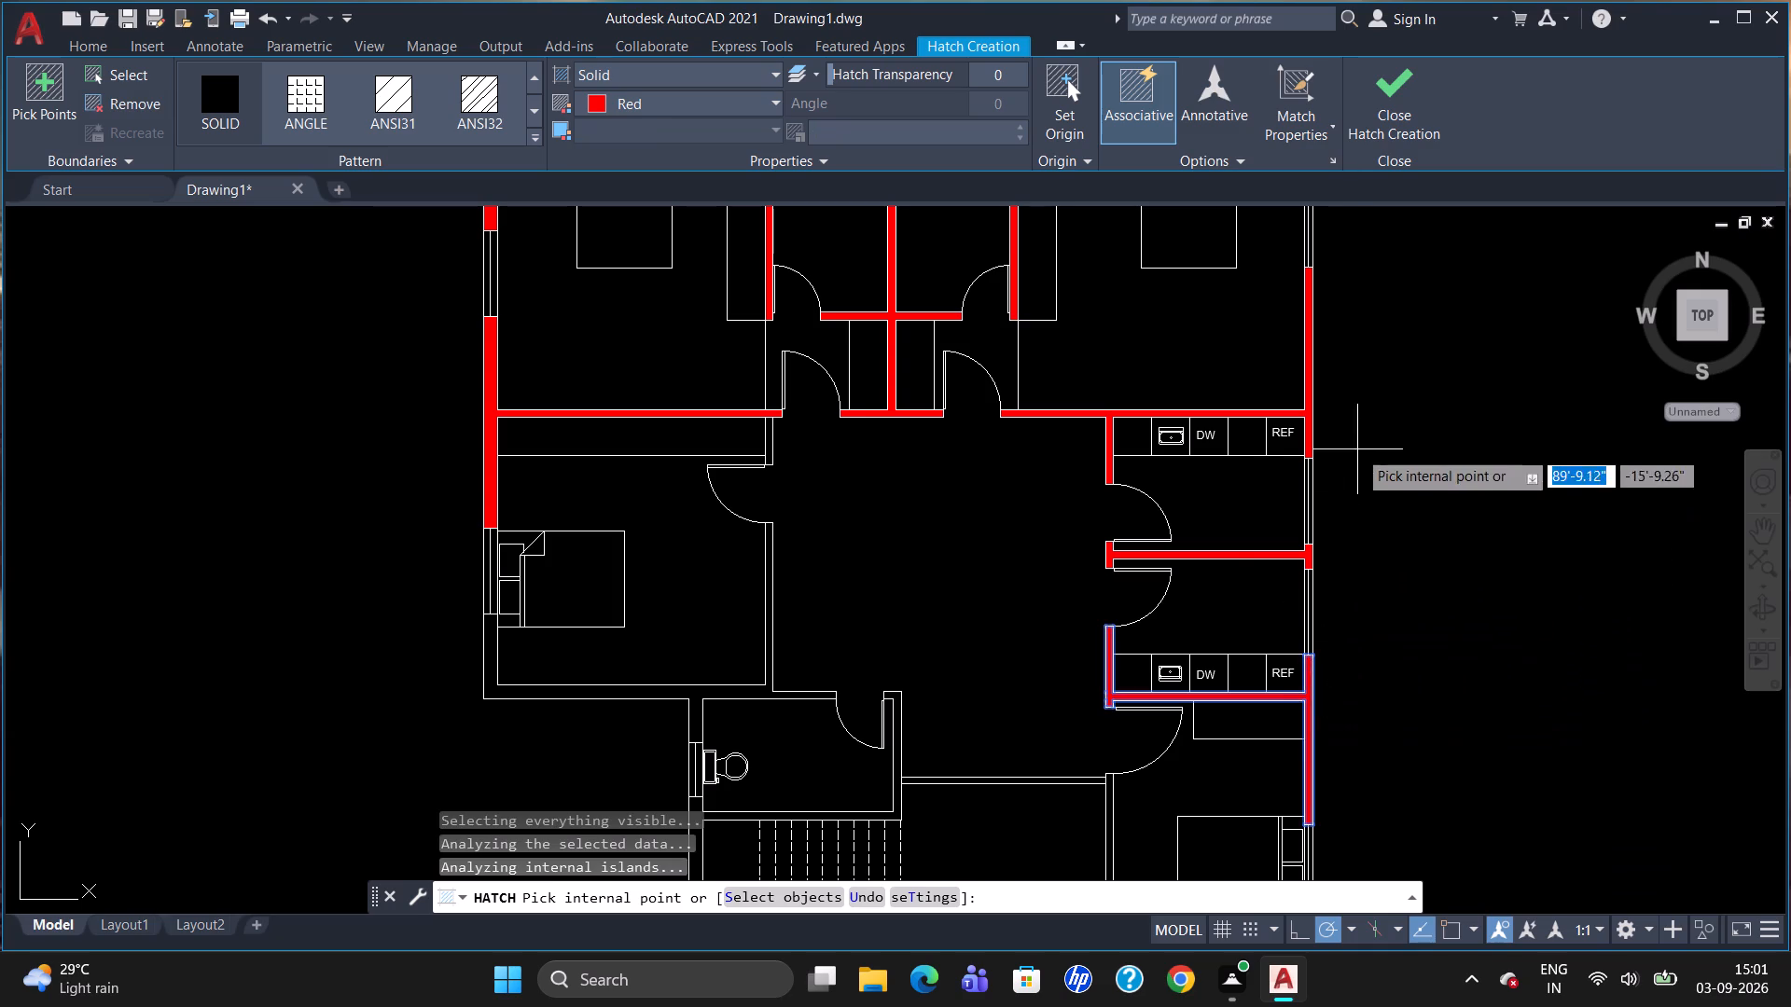
scroll(1357, 449, "down", 2)
scroll(1358, 669, "up", 2)
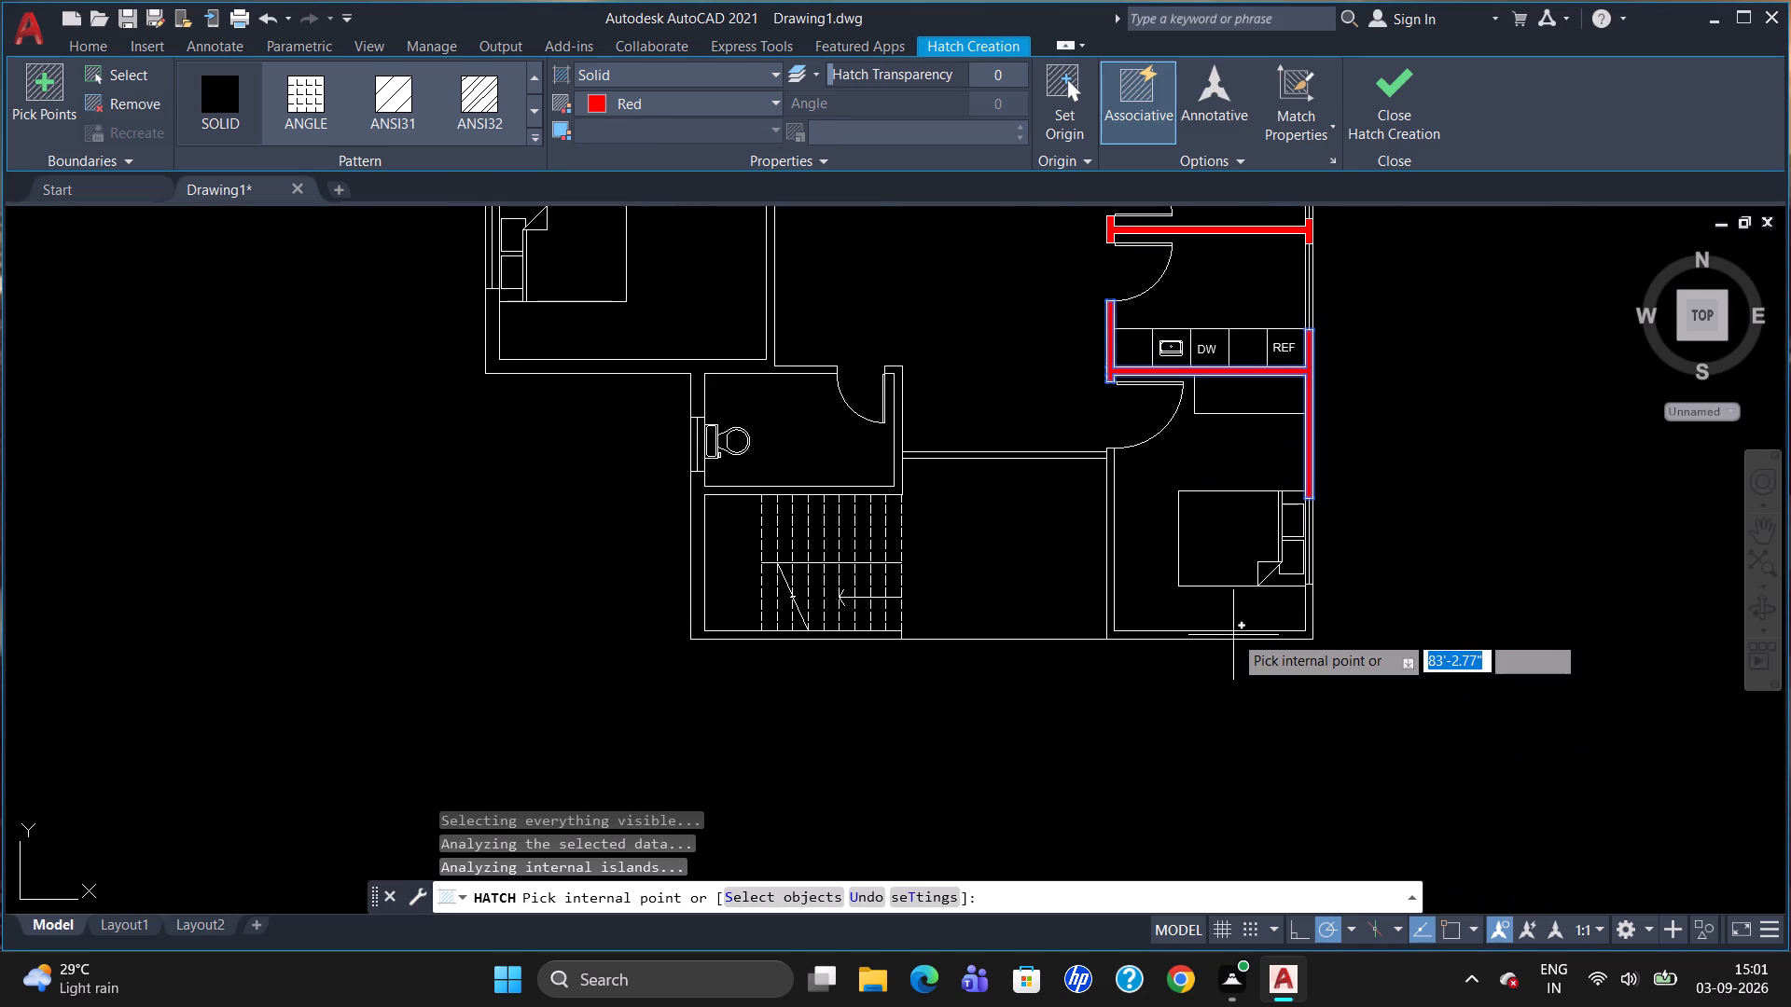
left_click(1233, 634)
left_click(696, 572)
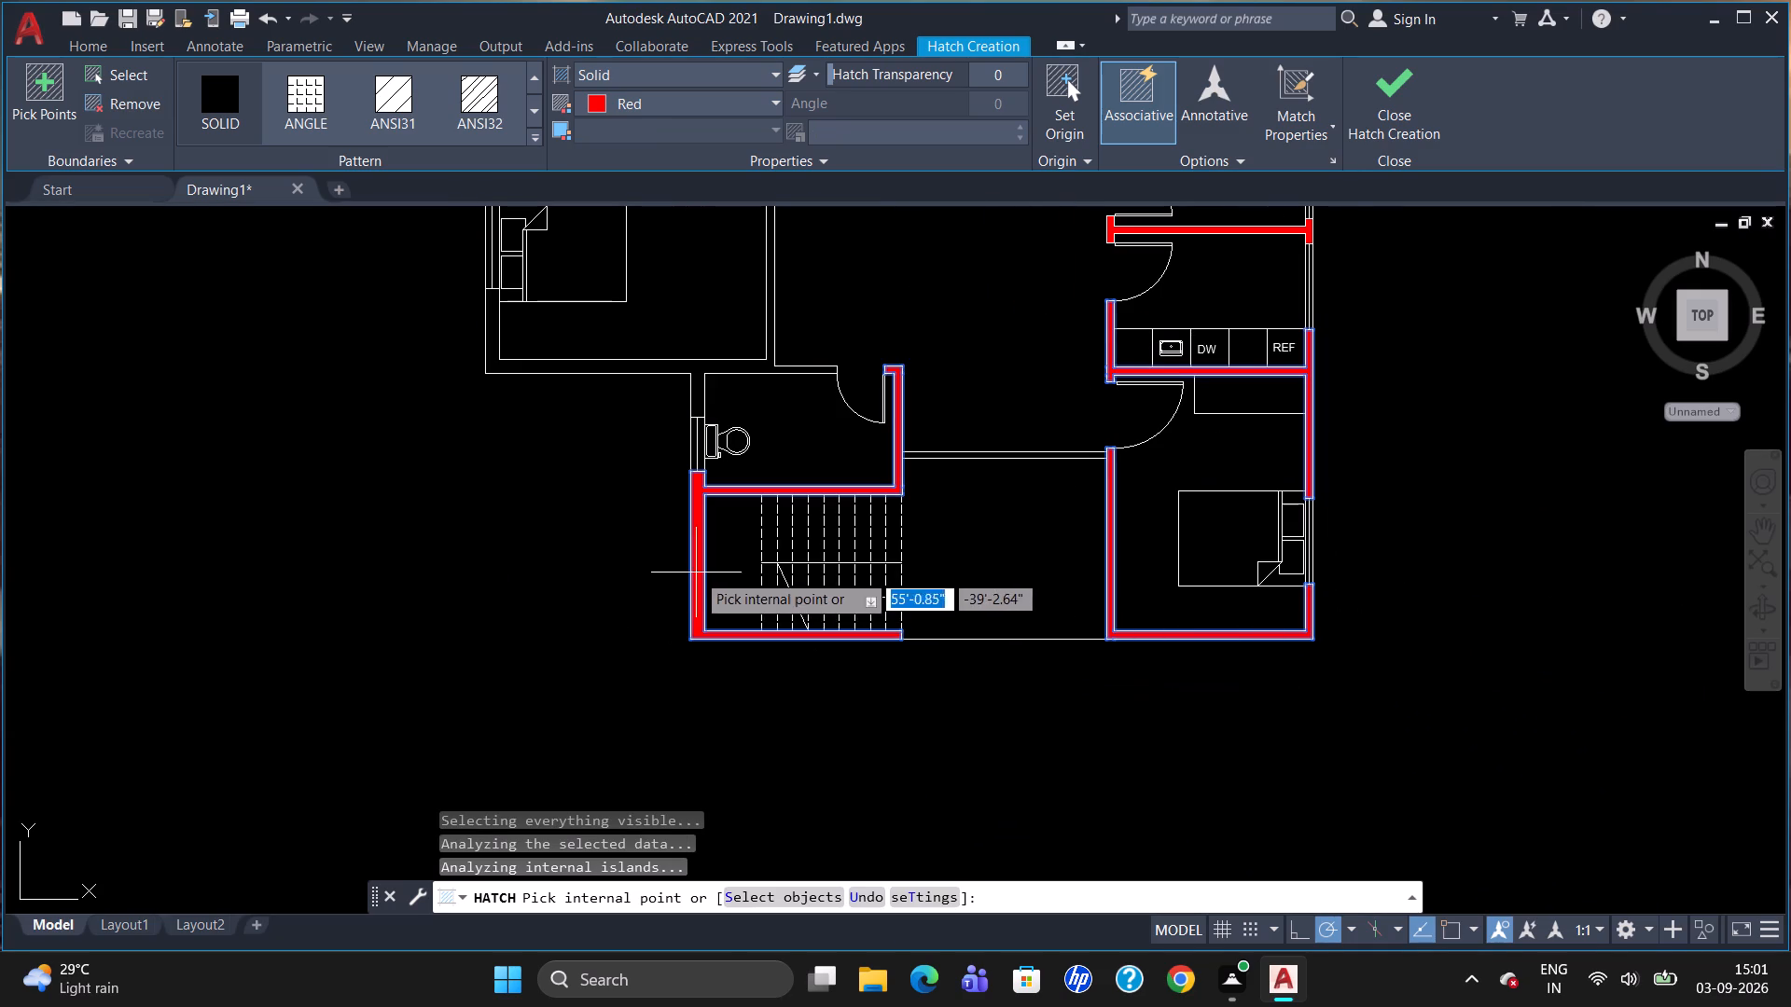
left_click(554, 366)
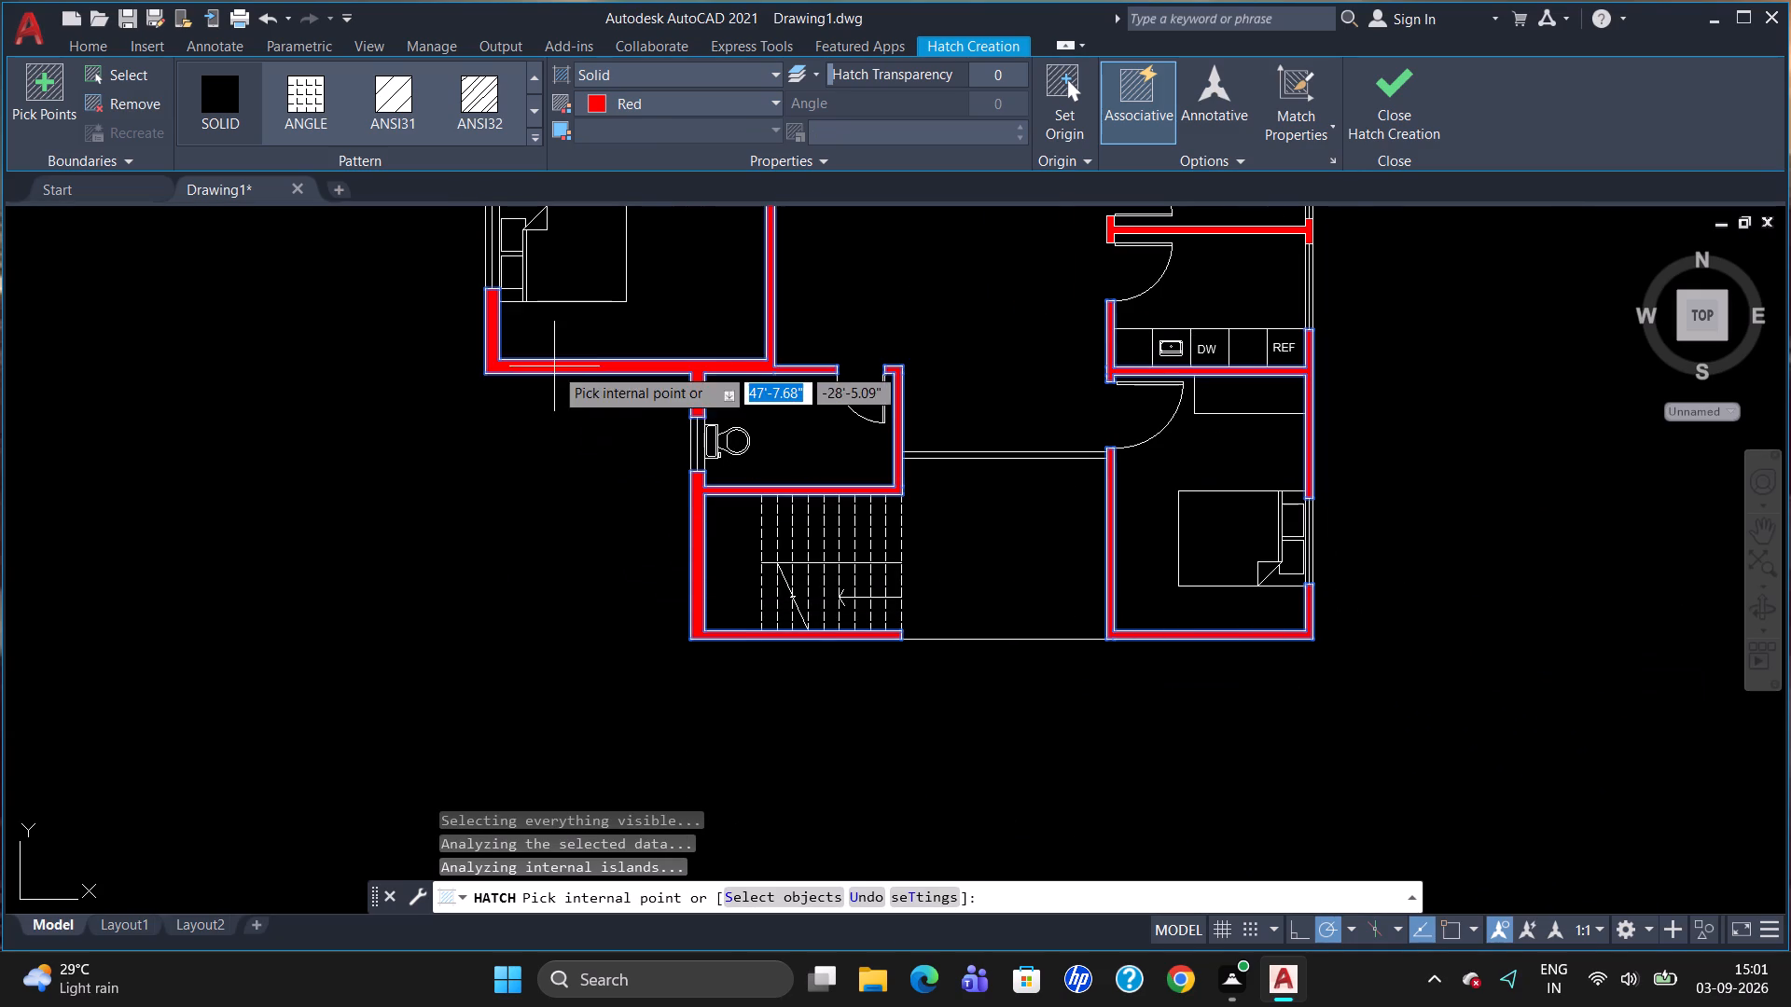
scroll(561, 470, "down", 2)
scroll(548, 302, "up", 2)
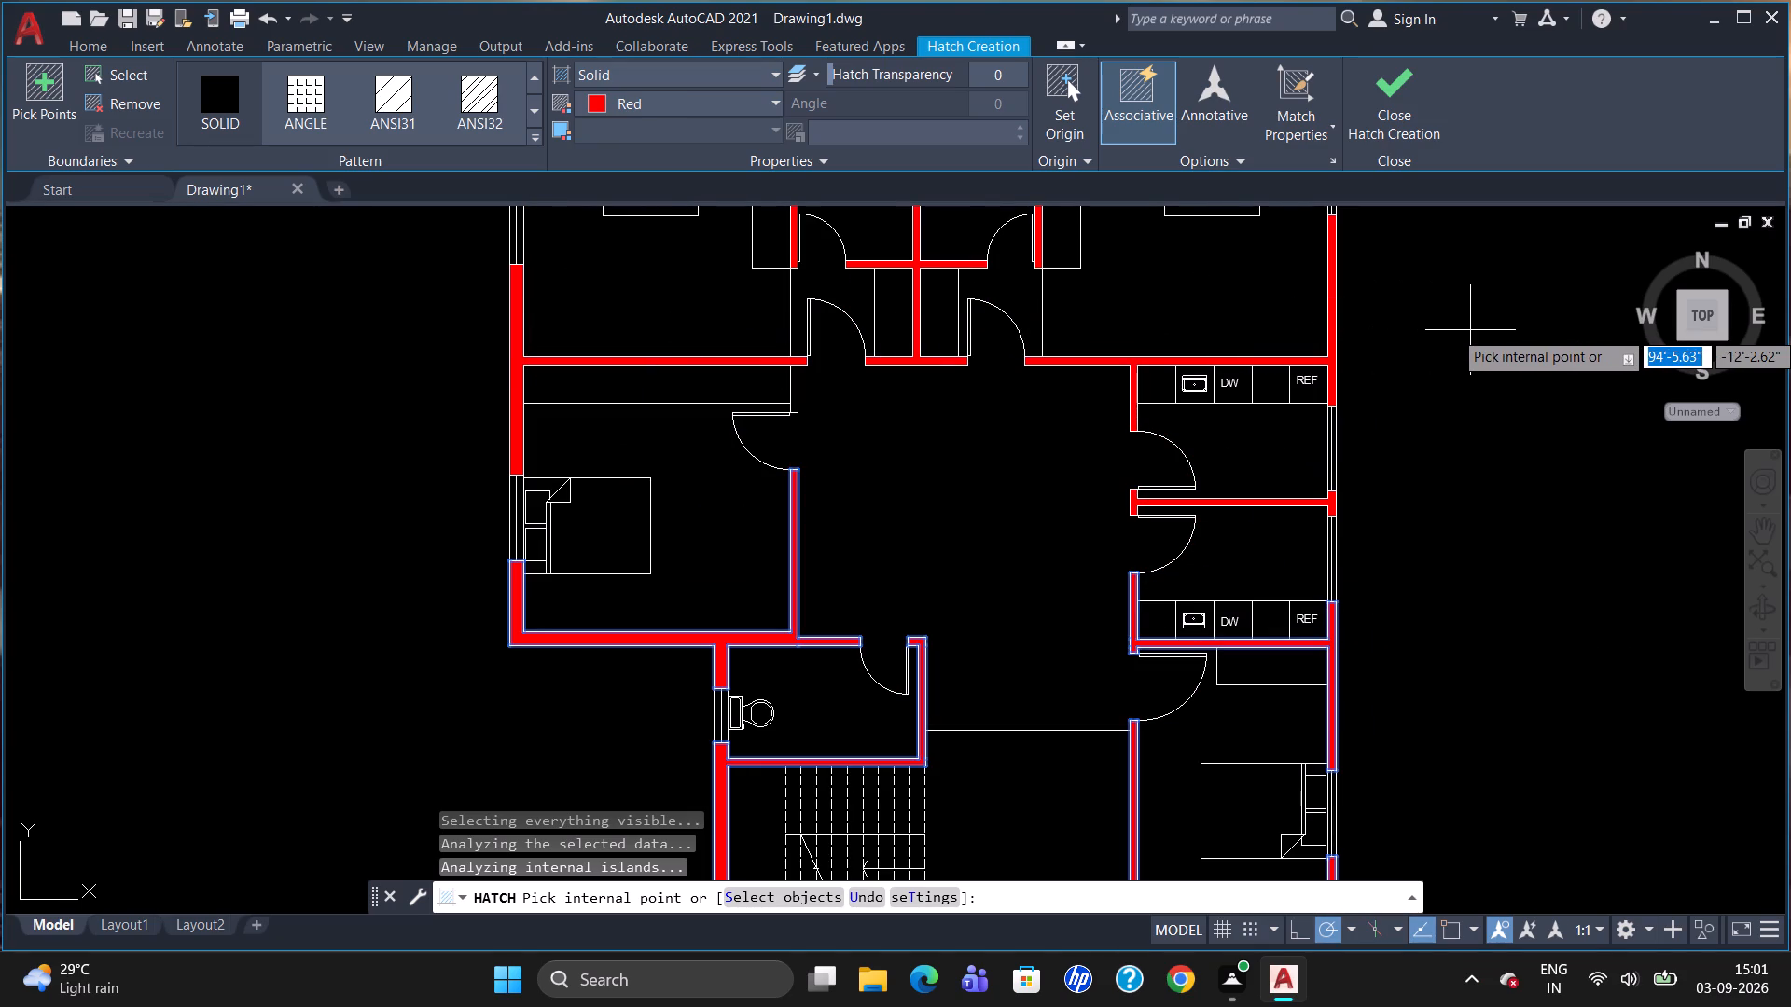
key("Escape")
Hatch the wardrobe strip along the top of the middle-left bedroom with the ANSI37 pattern, ByLayer colour and scale 5.
scroll(1419, 392, "down", 1)
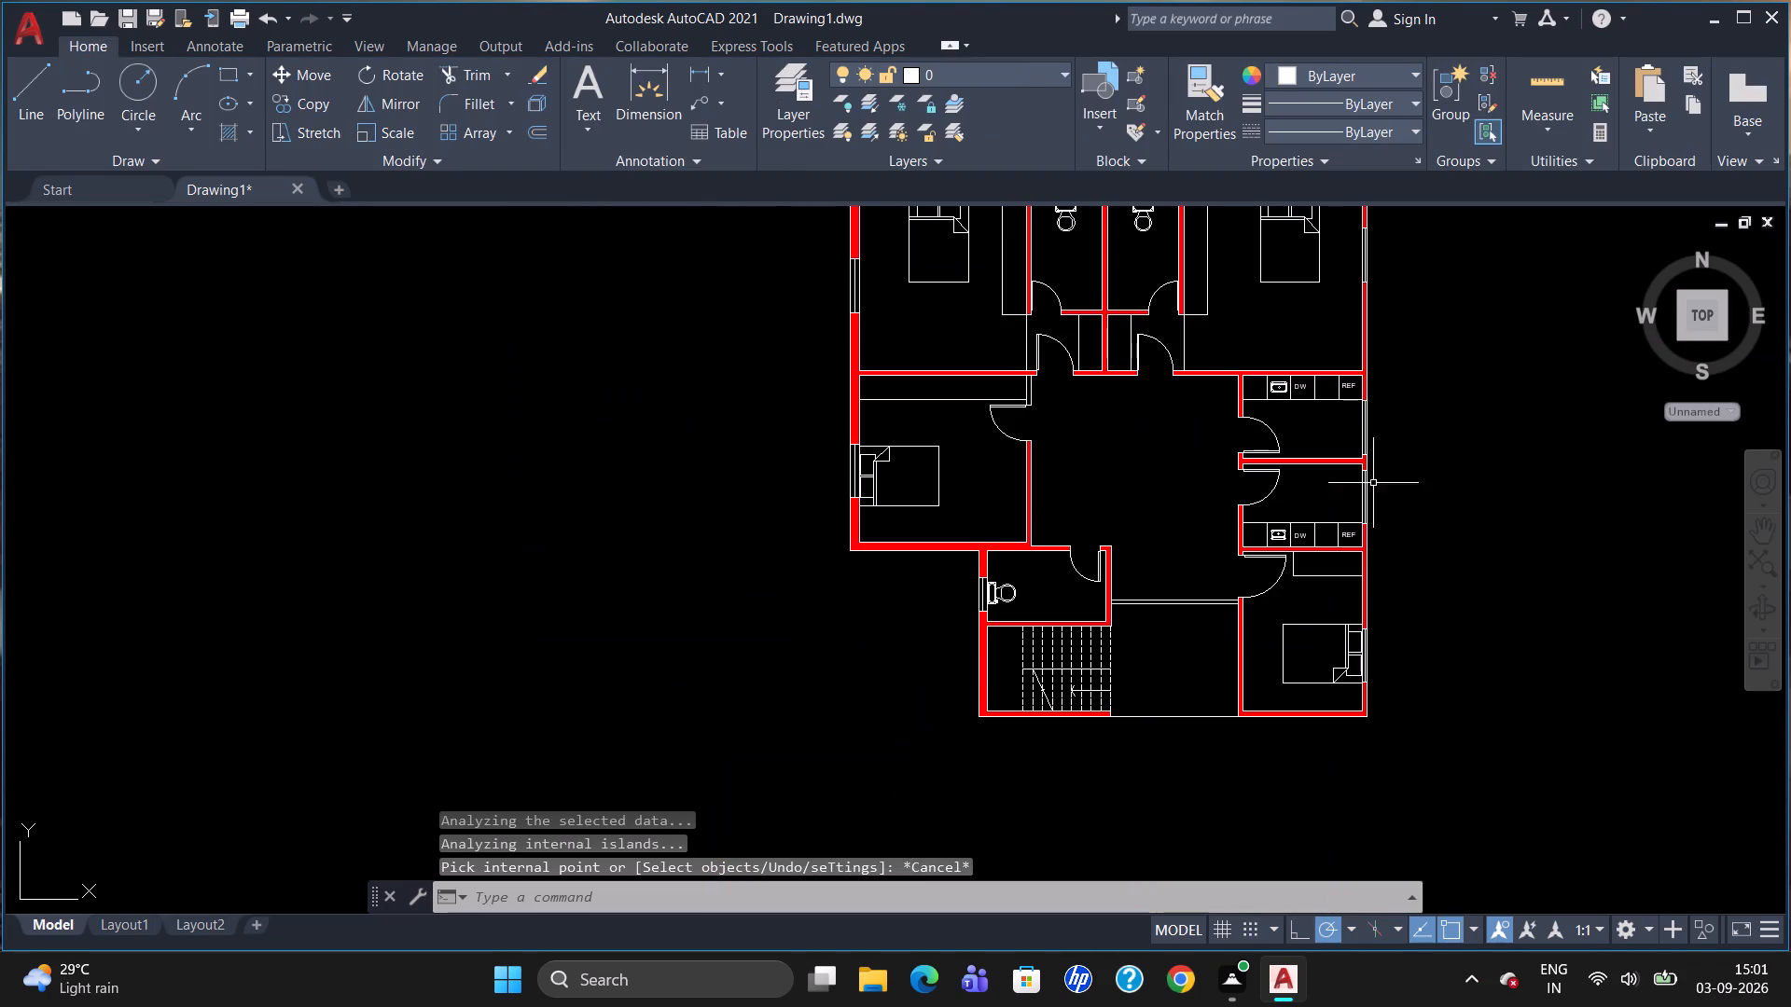
scroll(1263, 591, "up", 1)
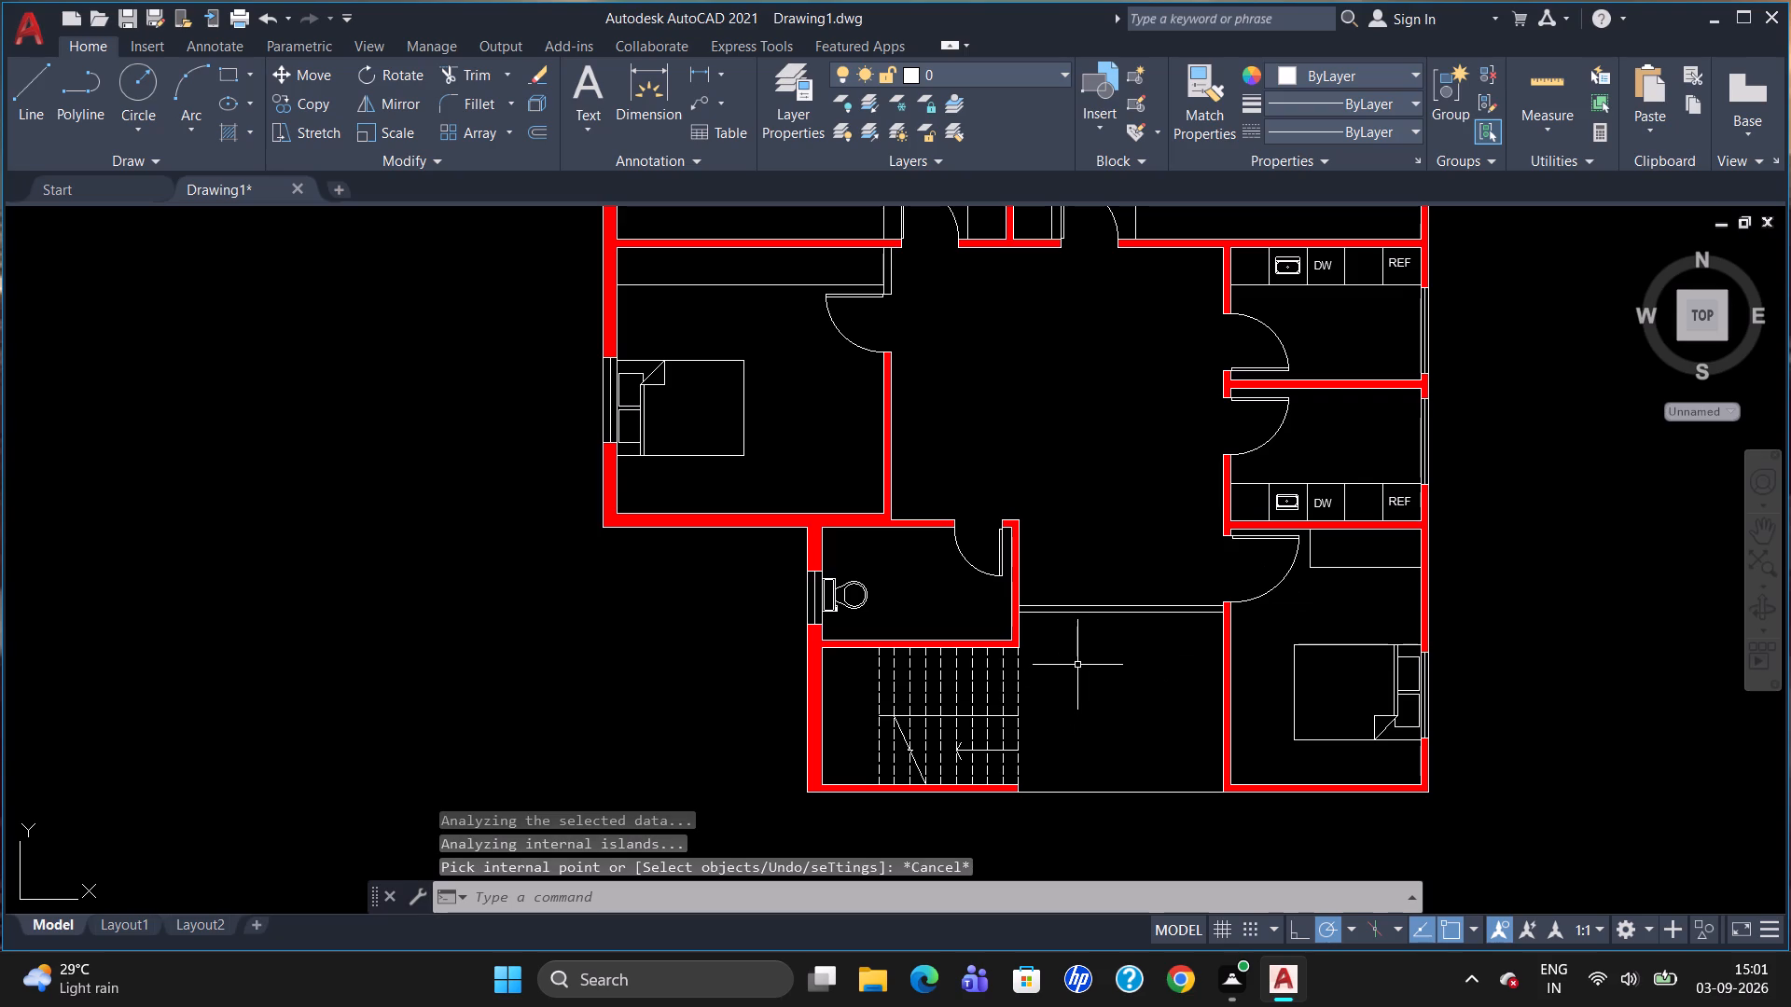
scroll(1107, 697, "down", 1)
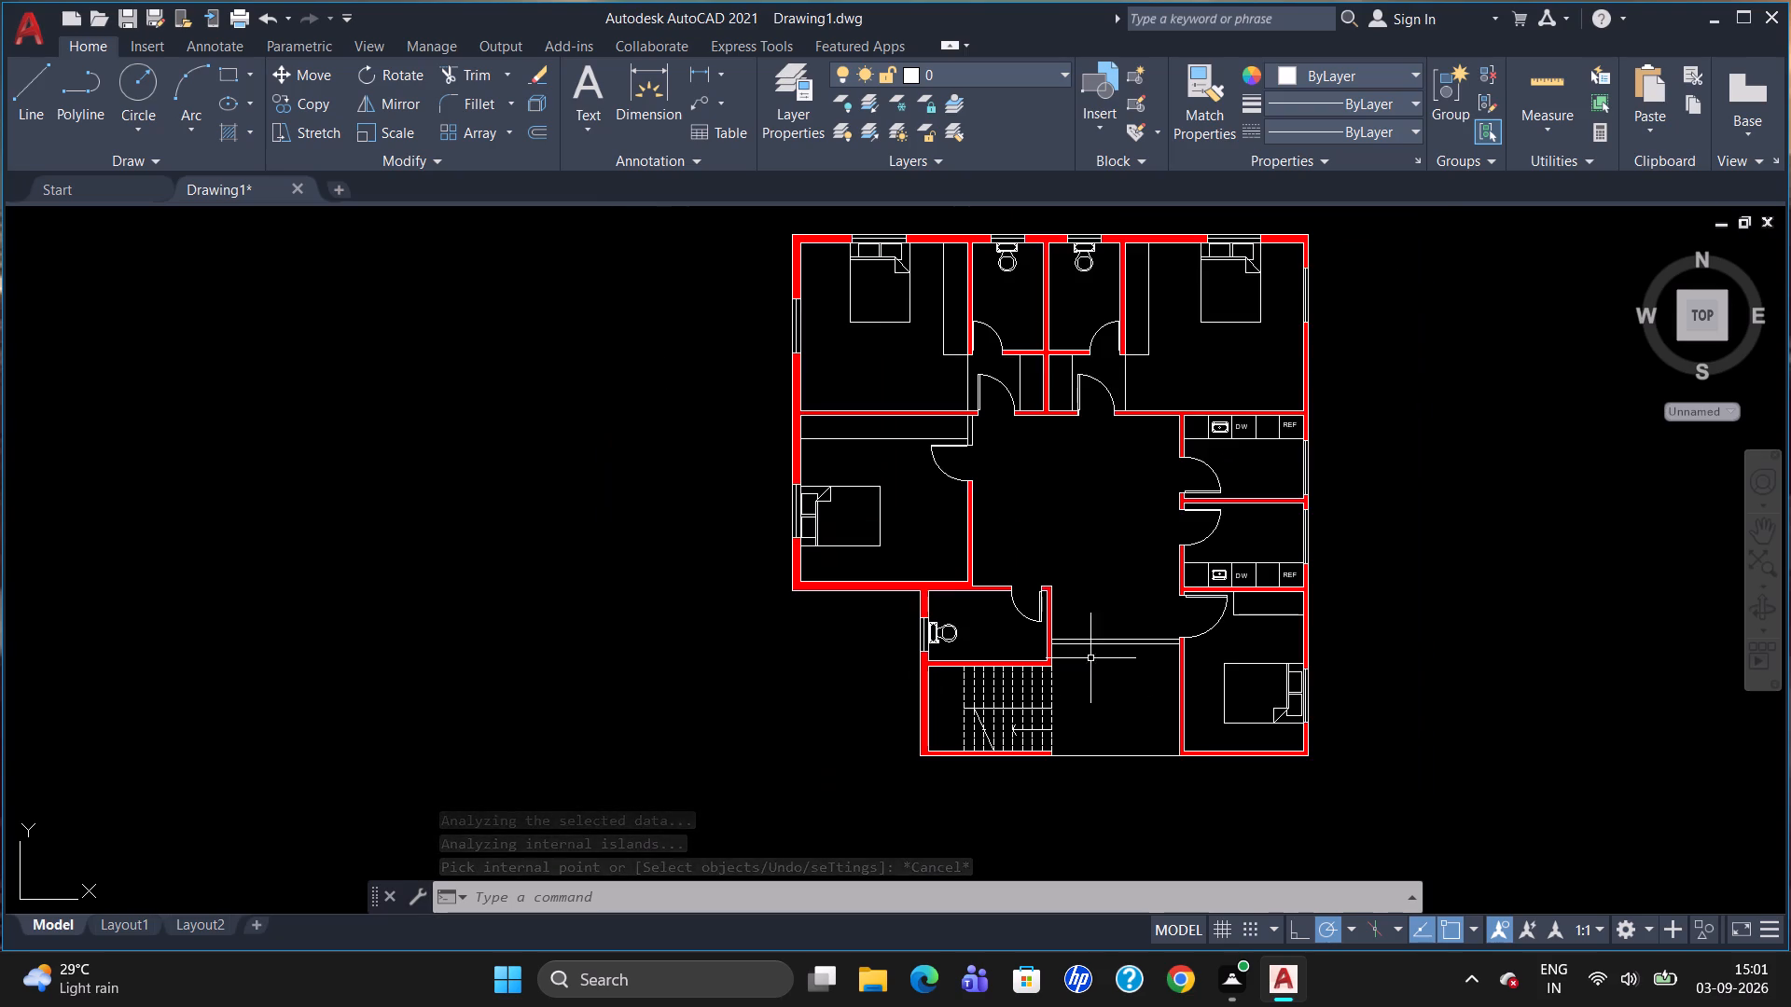
scroll(1078, 638, "up", 1)
scroll(993, 543, "down", 1)
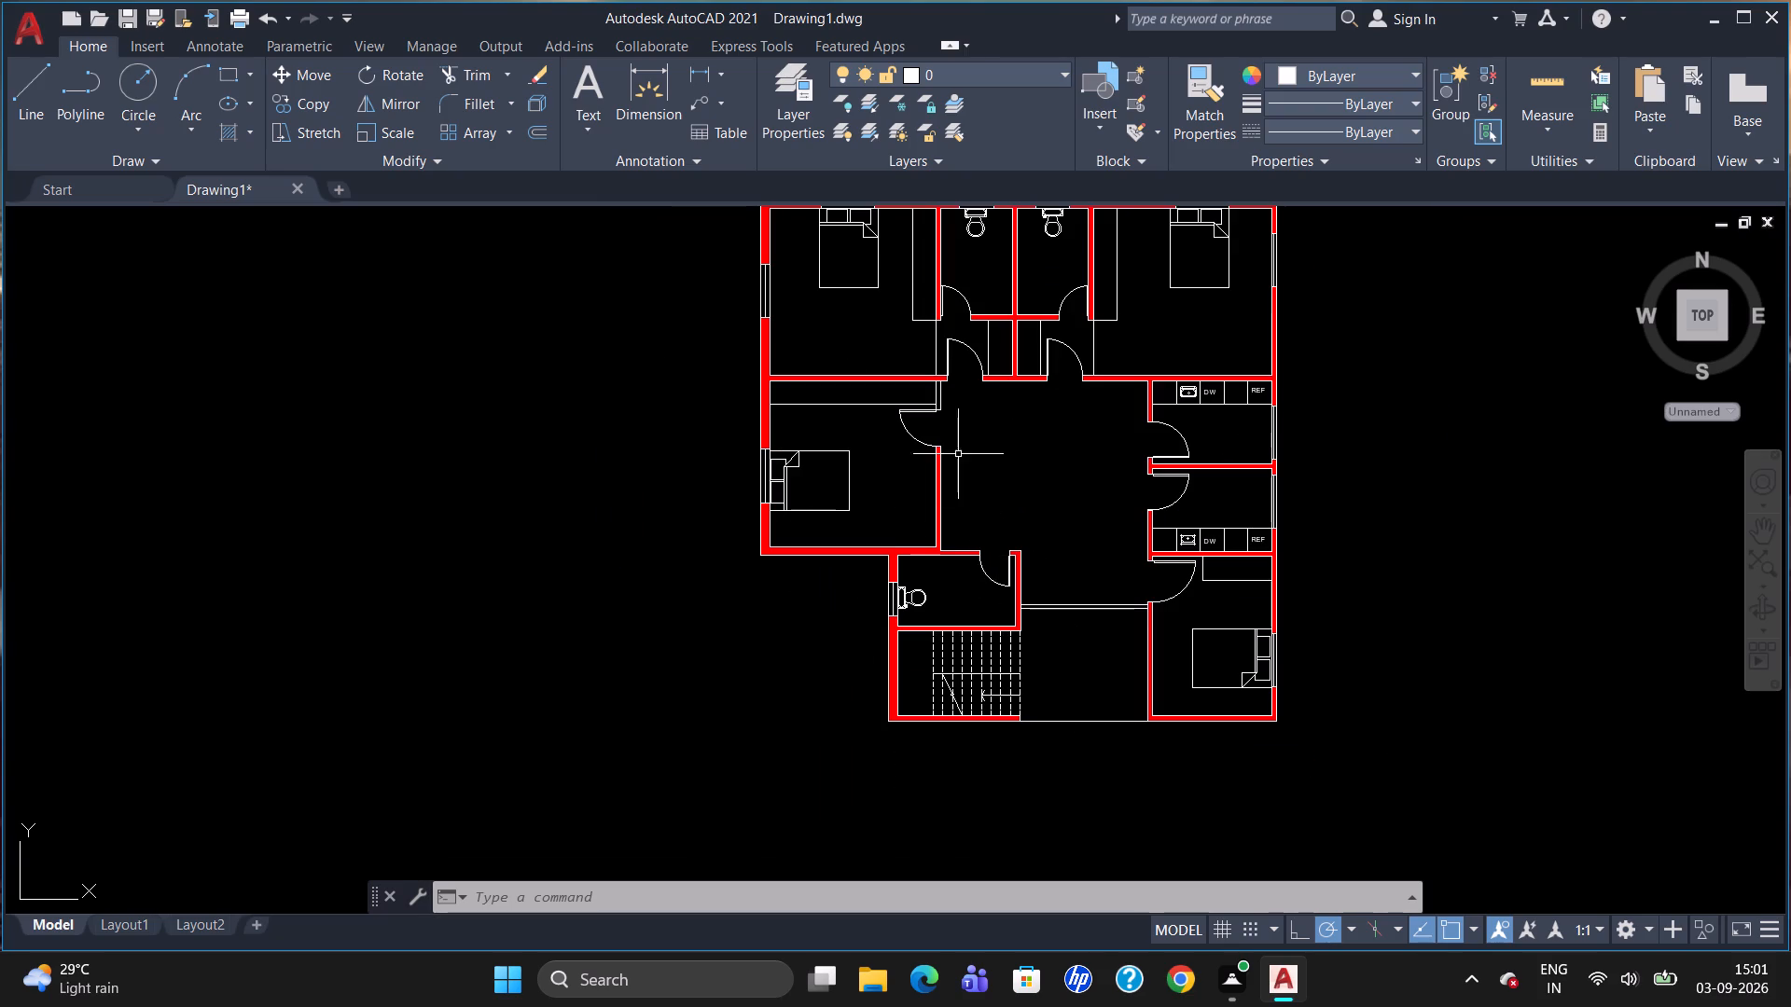
left_click(250, 136)
left_click(254, 182)
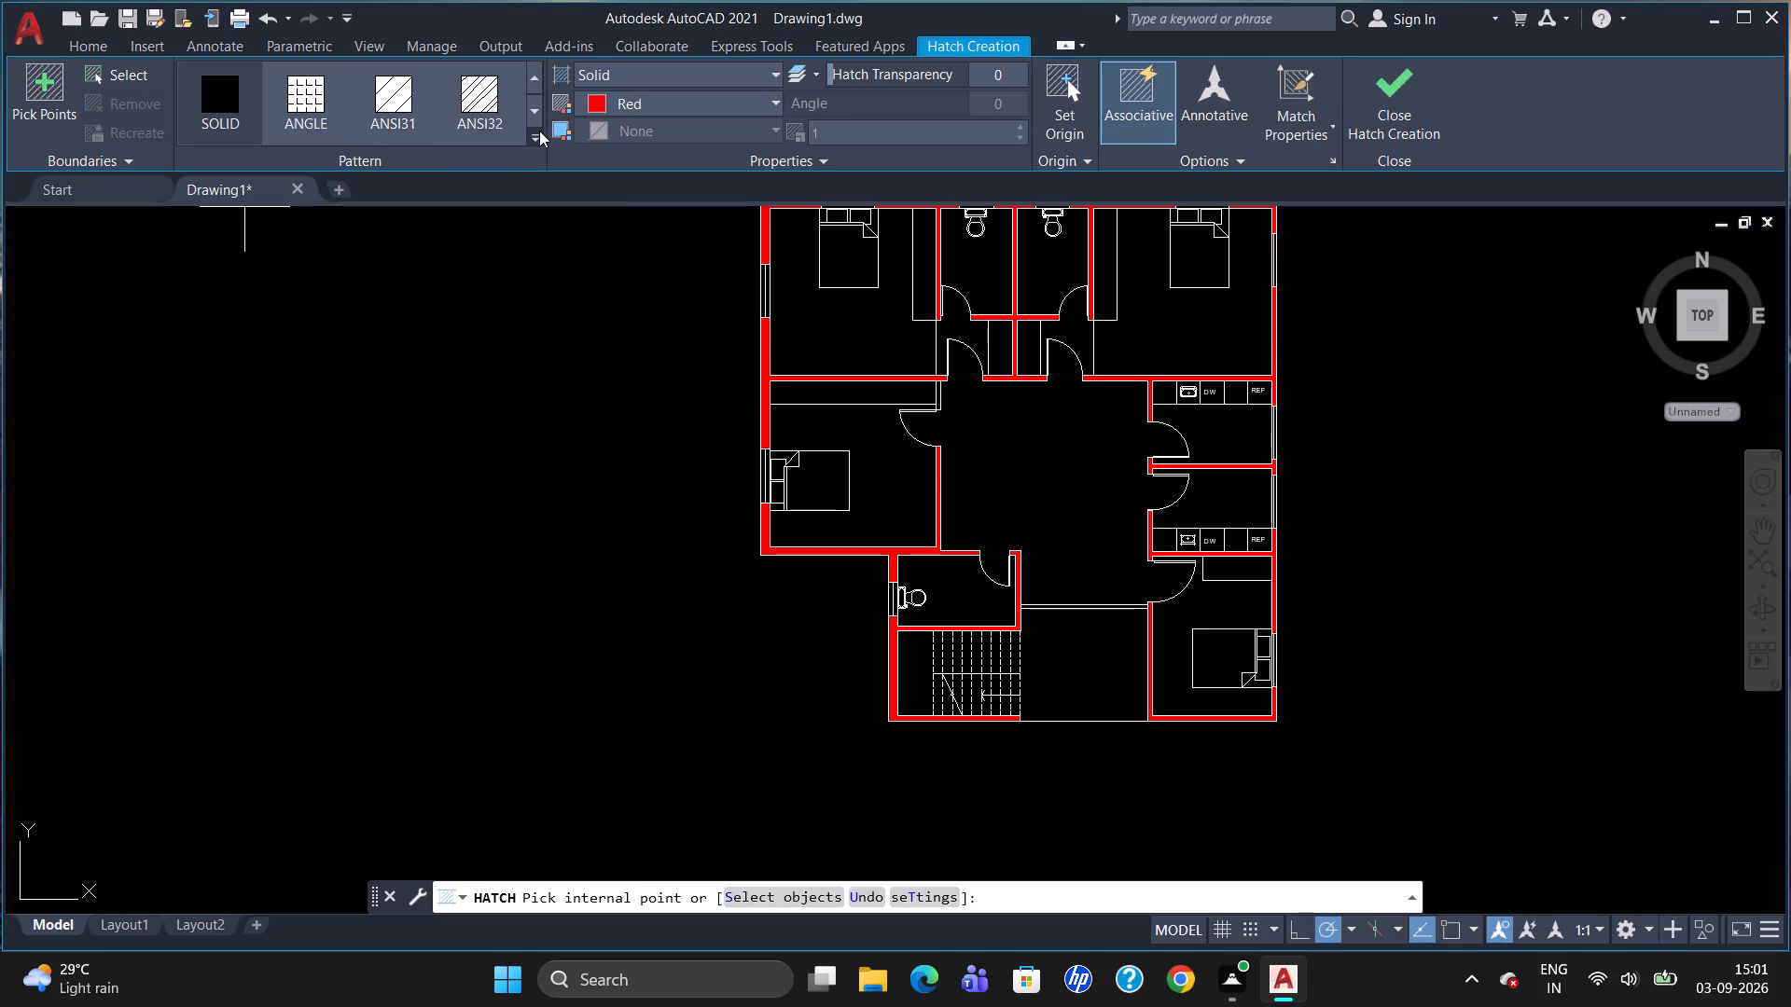
left_click(539, 131)
left_click(230, 268)
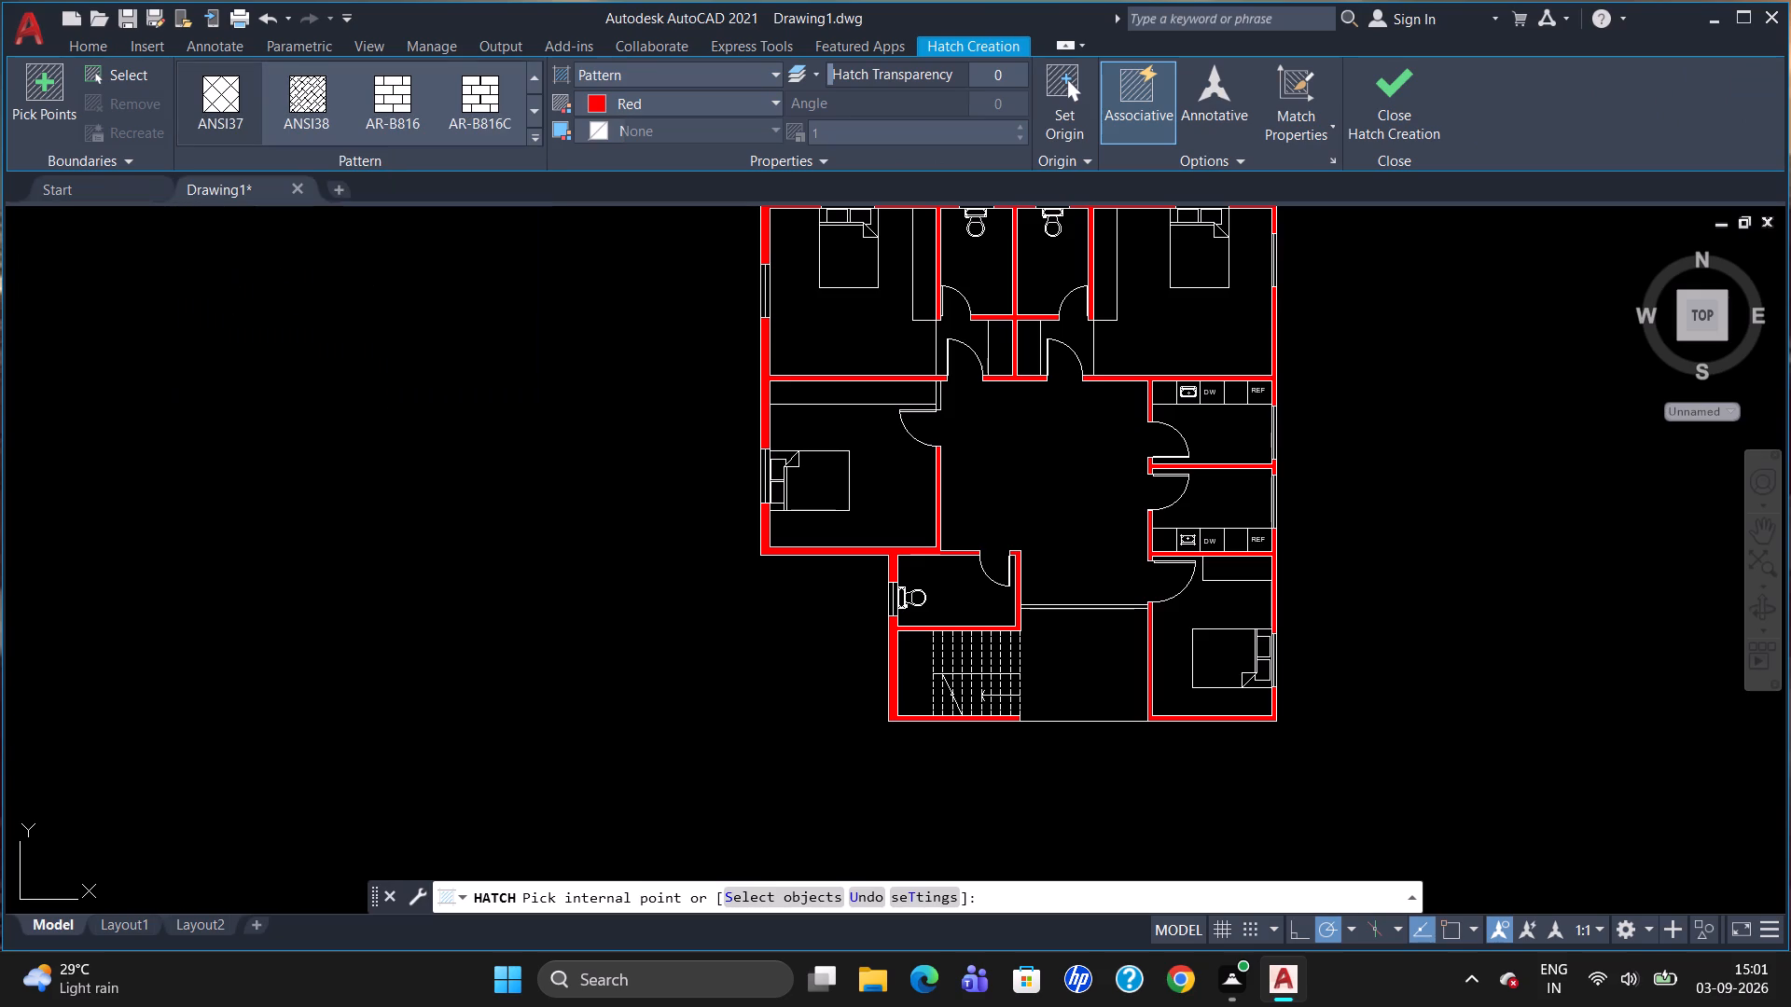
scroll(871, 320, "down", 1)
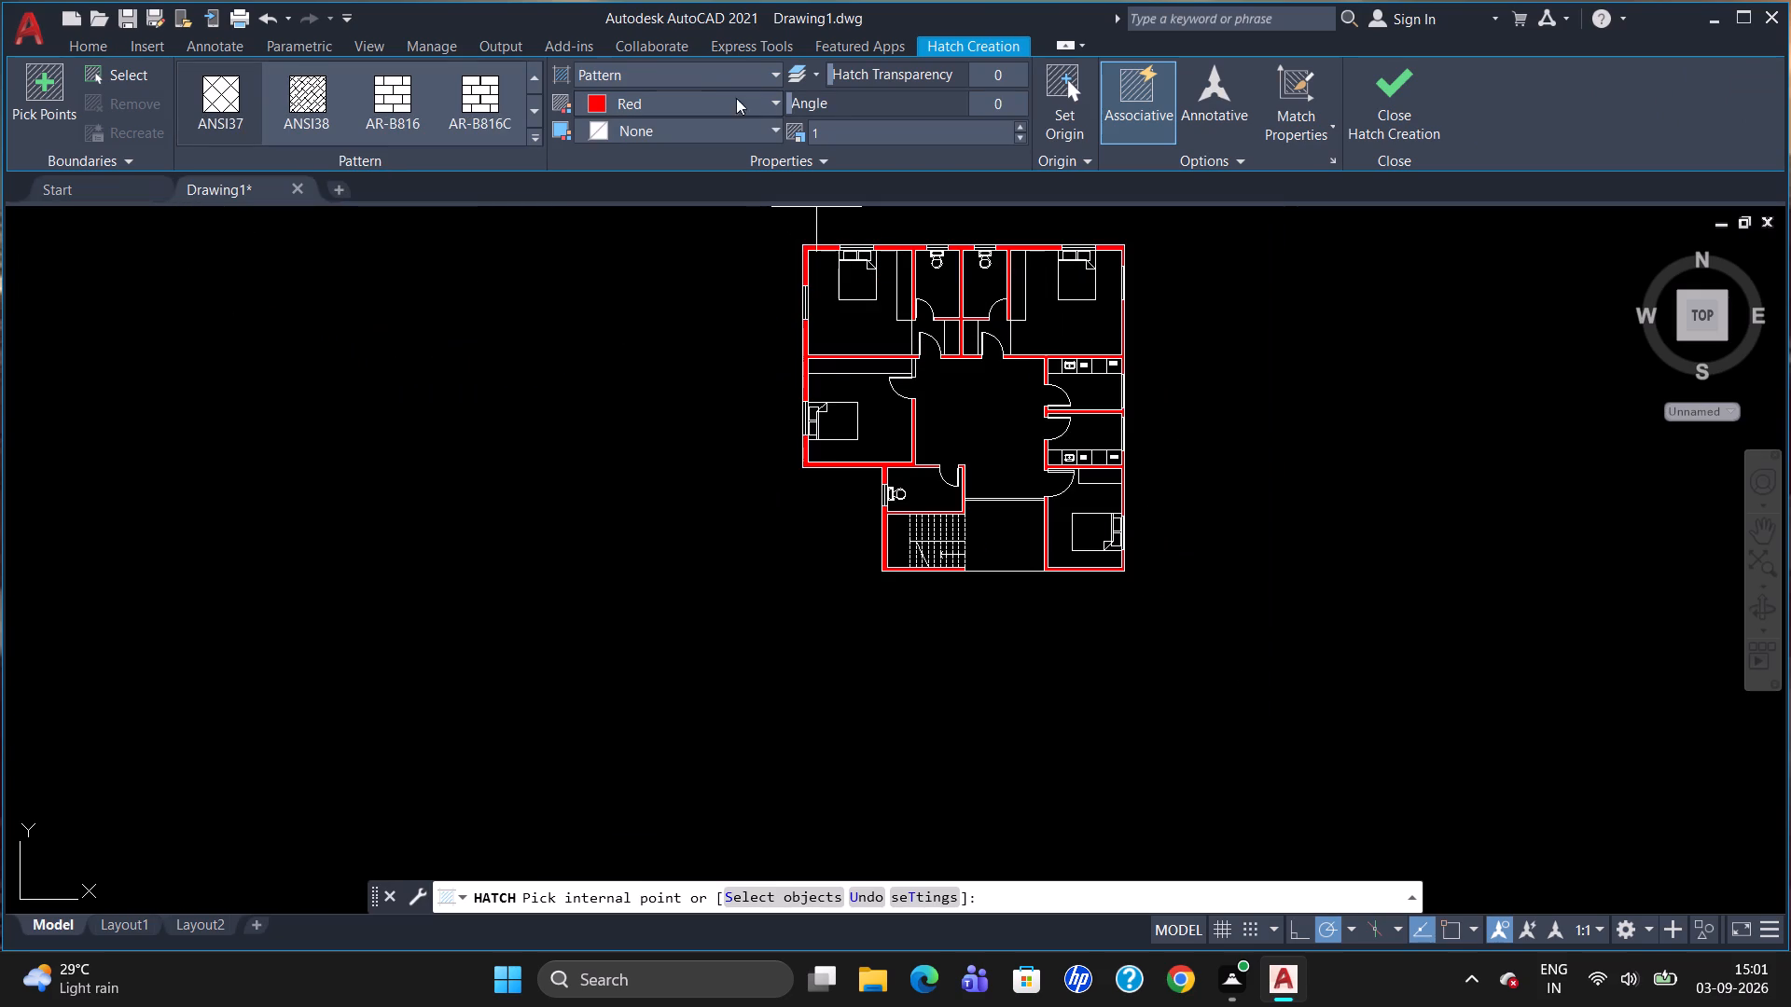
left_click(701, 103)
left_click(700, 115)
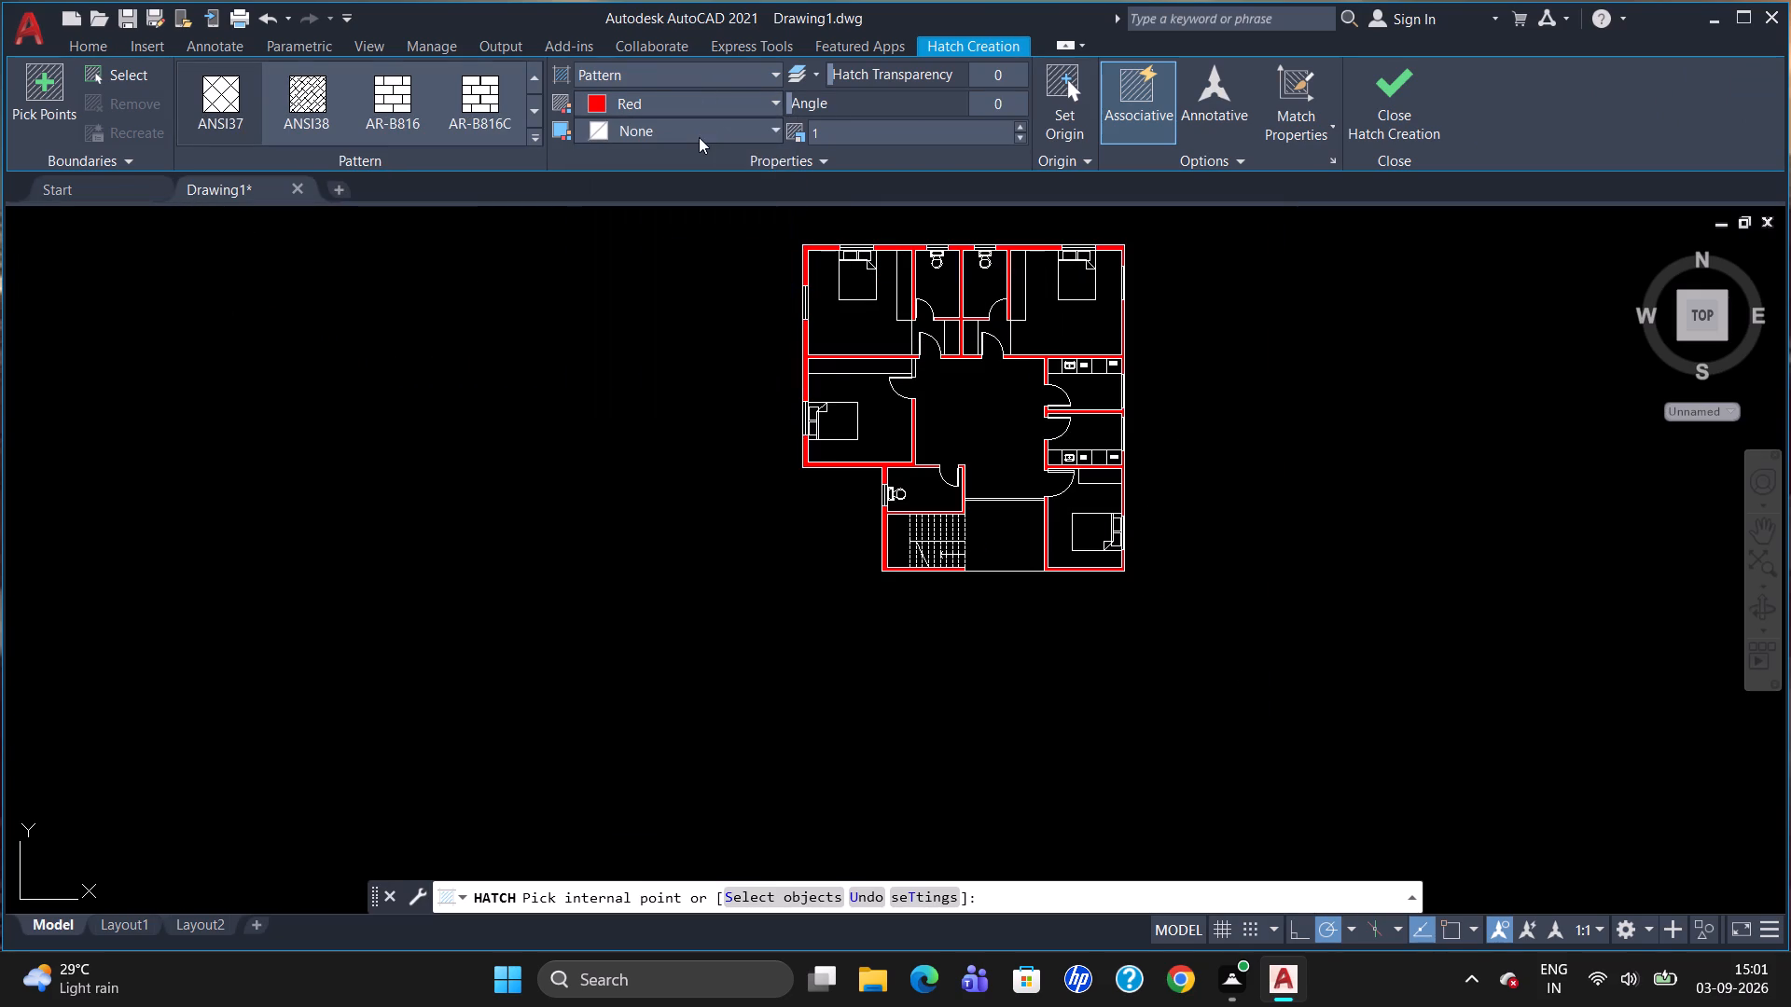
left_click(701, 107)
left_click(699, 129)
scroll(728, 250, "down", 1)
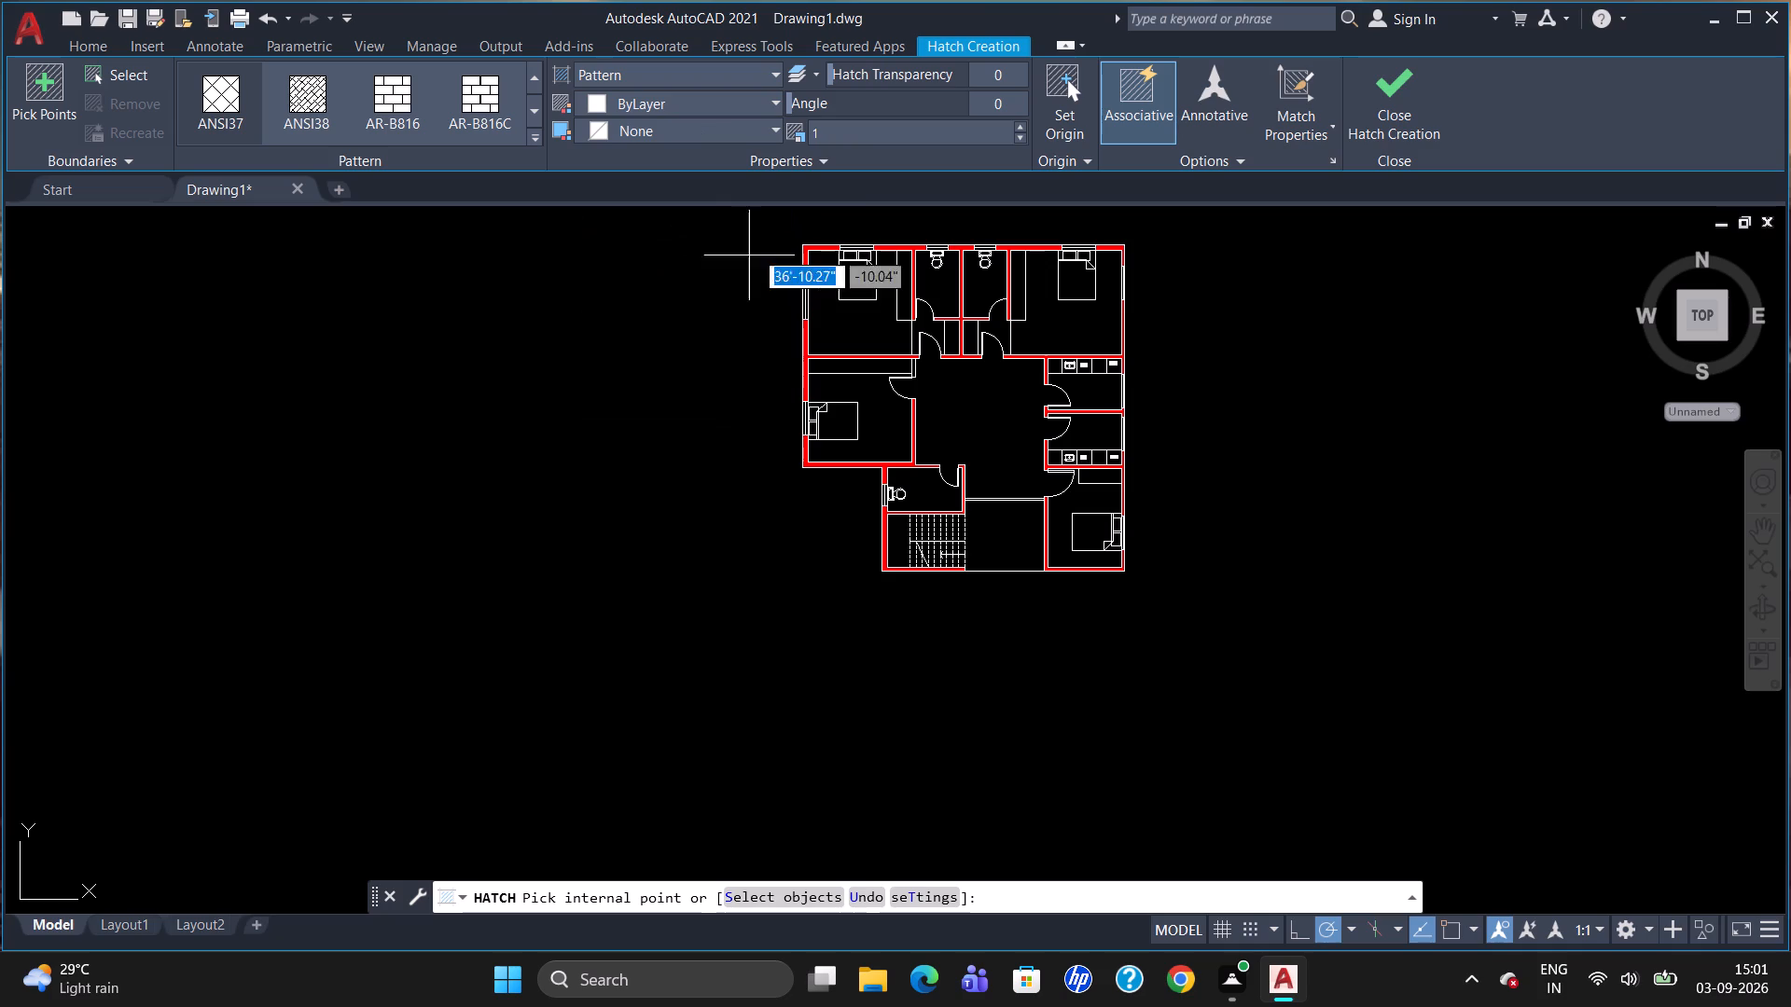
left_click(835, 129)
key("BackSpace")
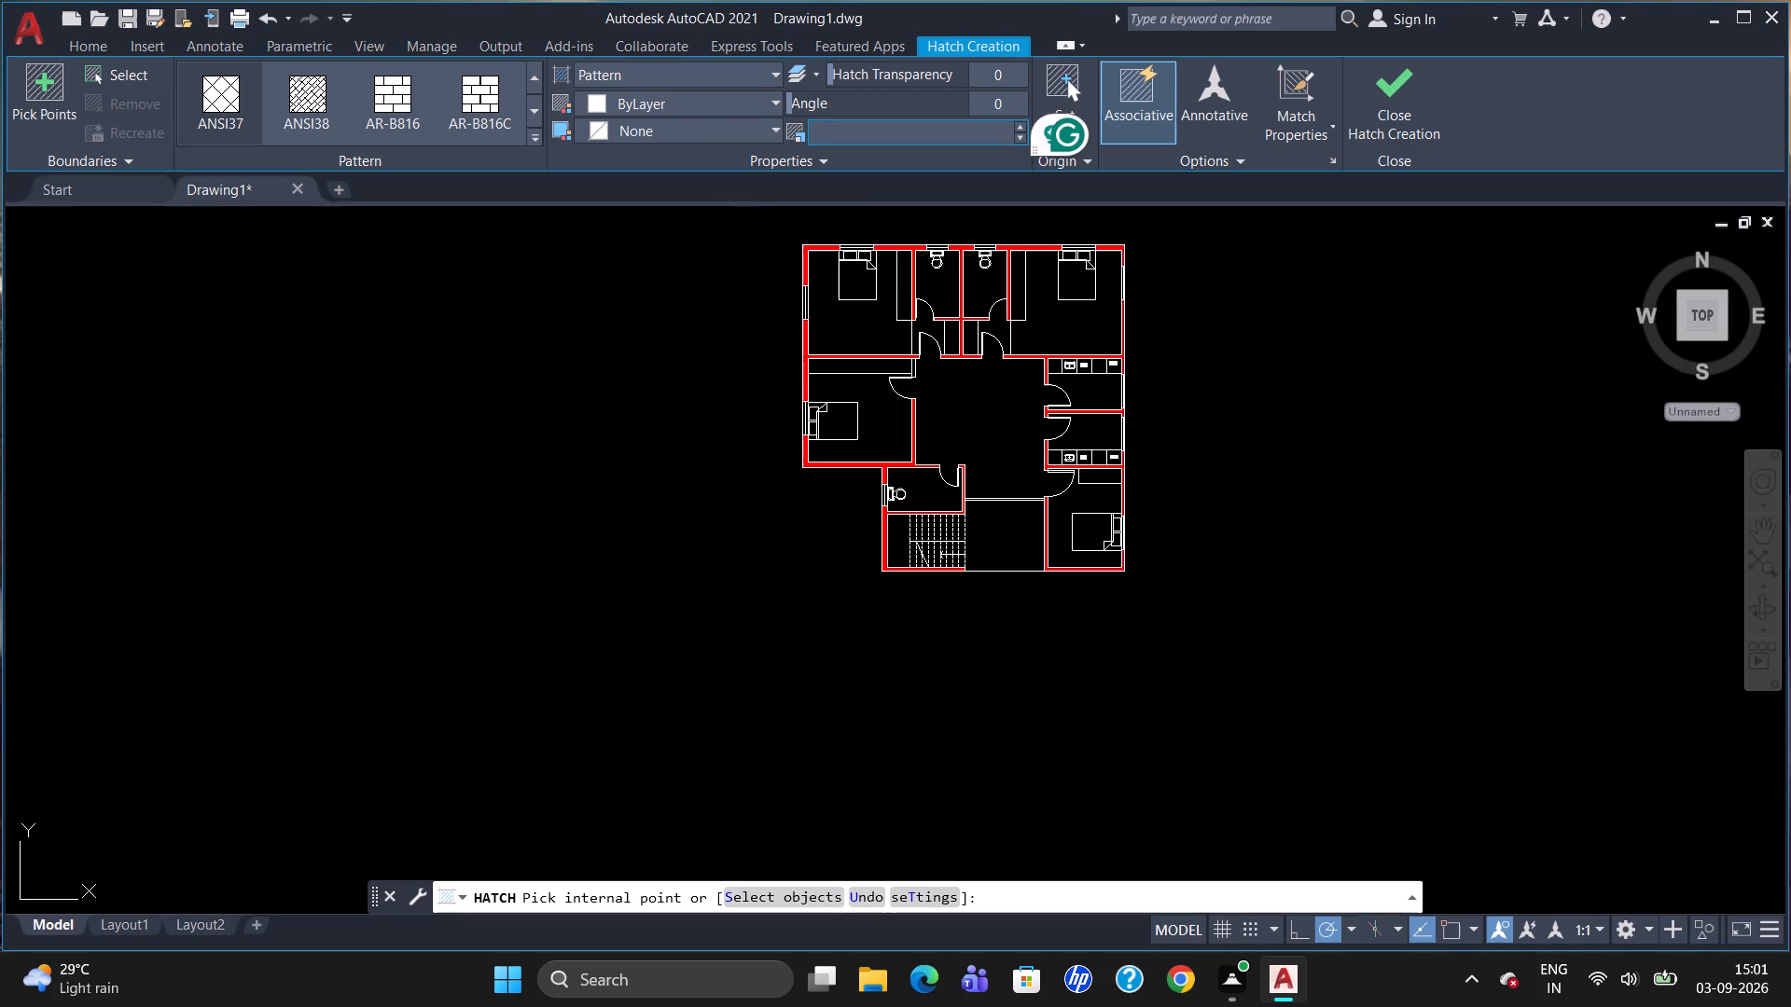
key("5")
key("Return")
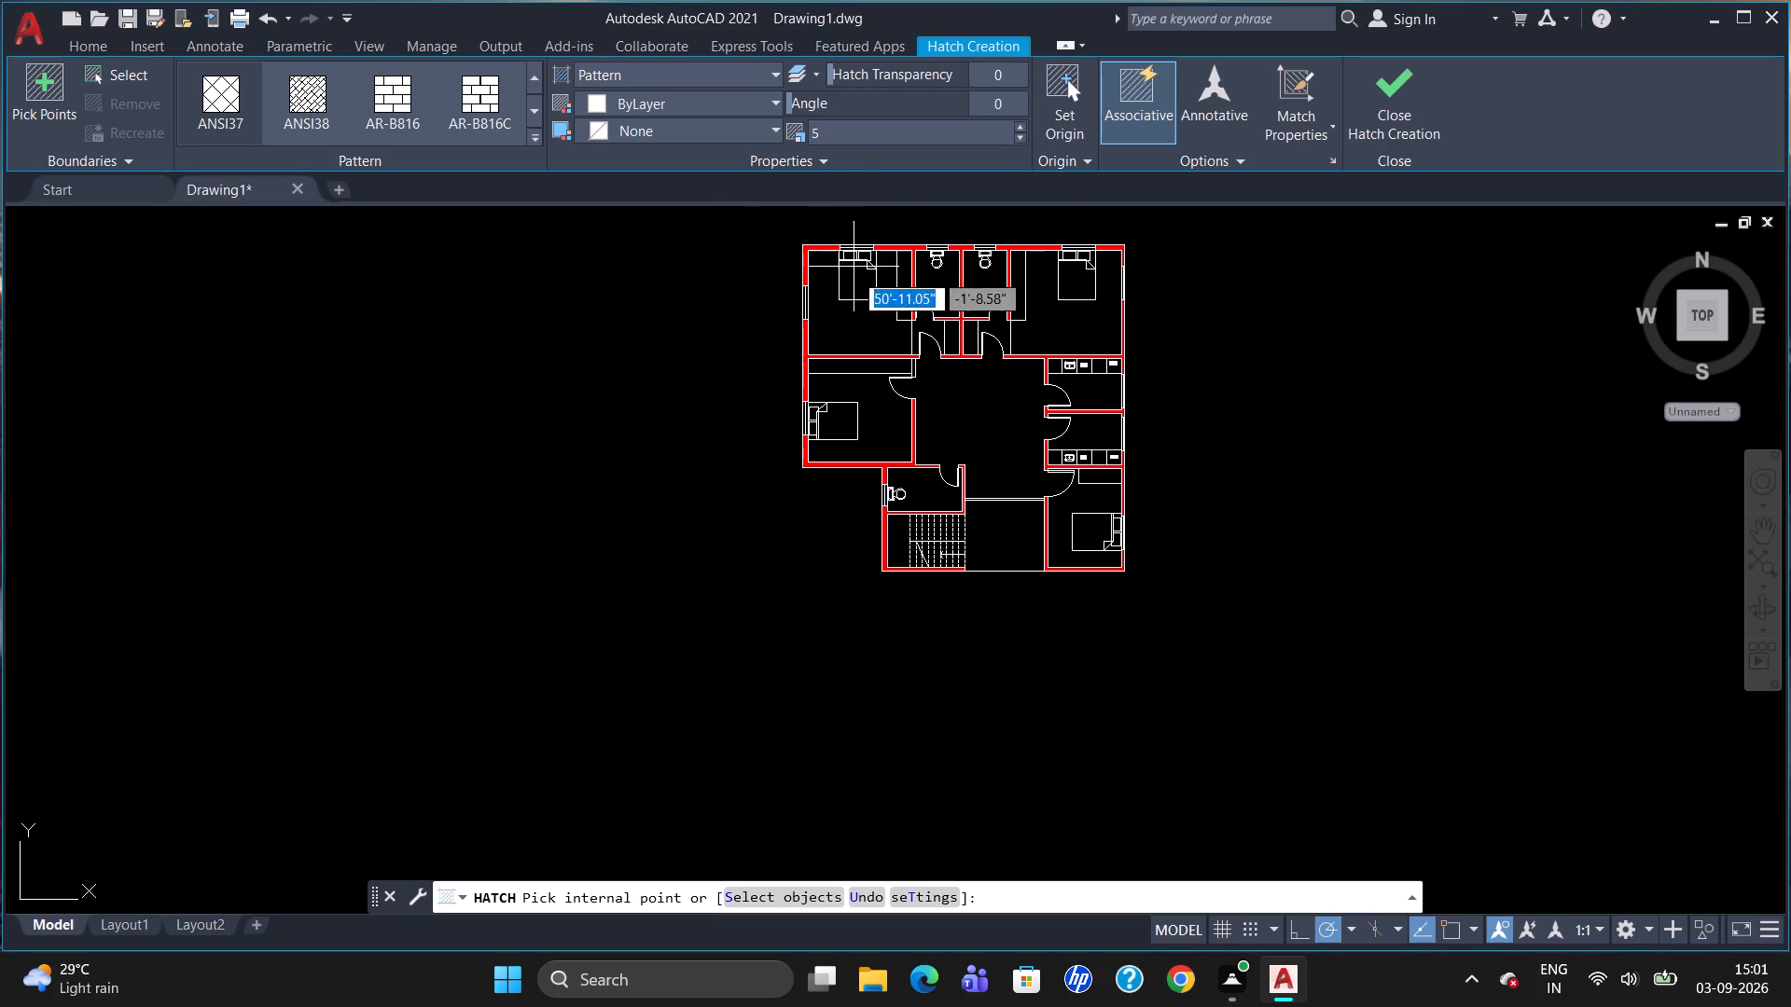
scroll(856, 299, "up", 2)
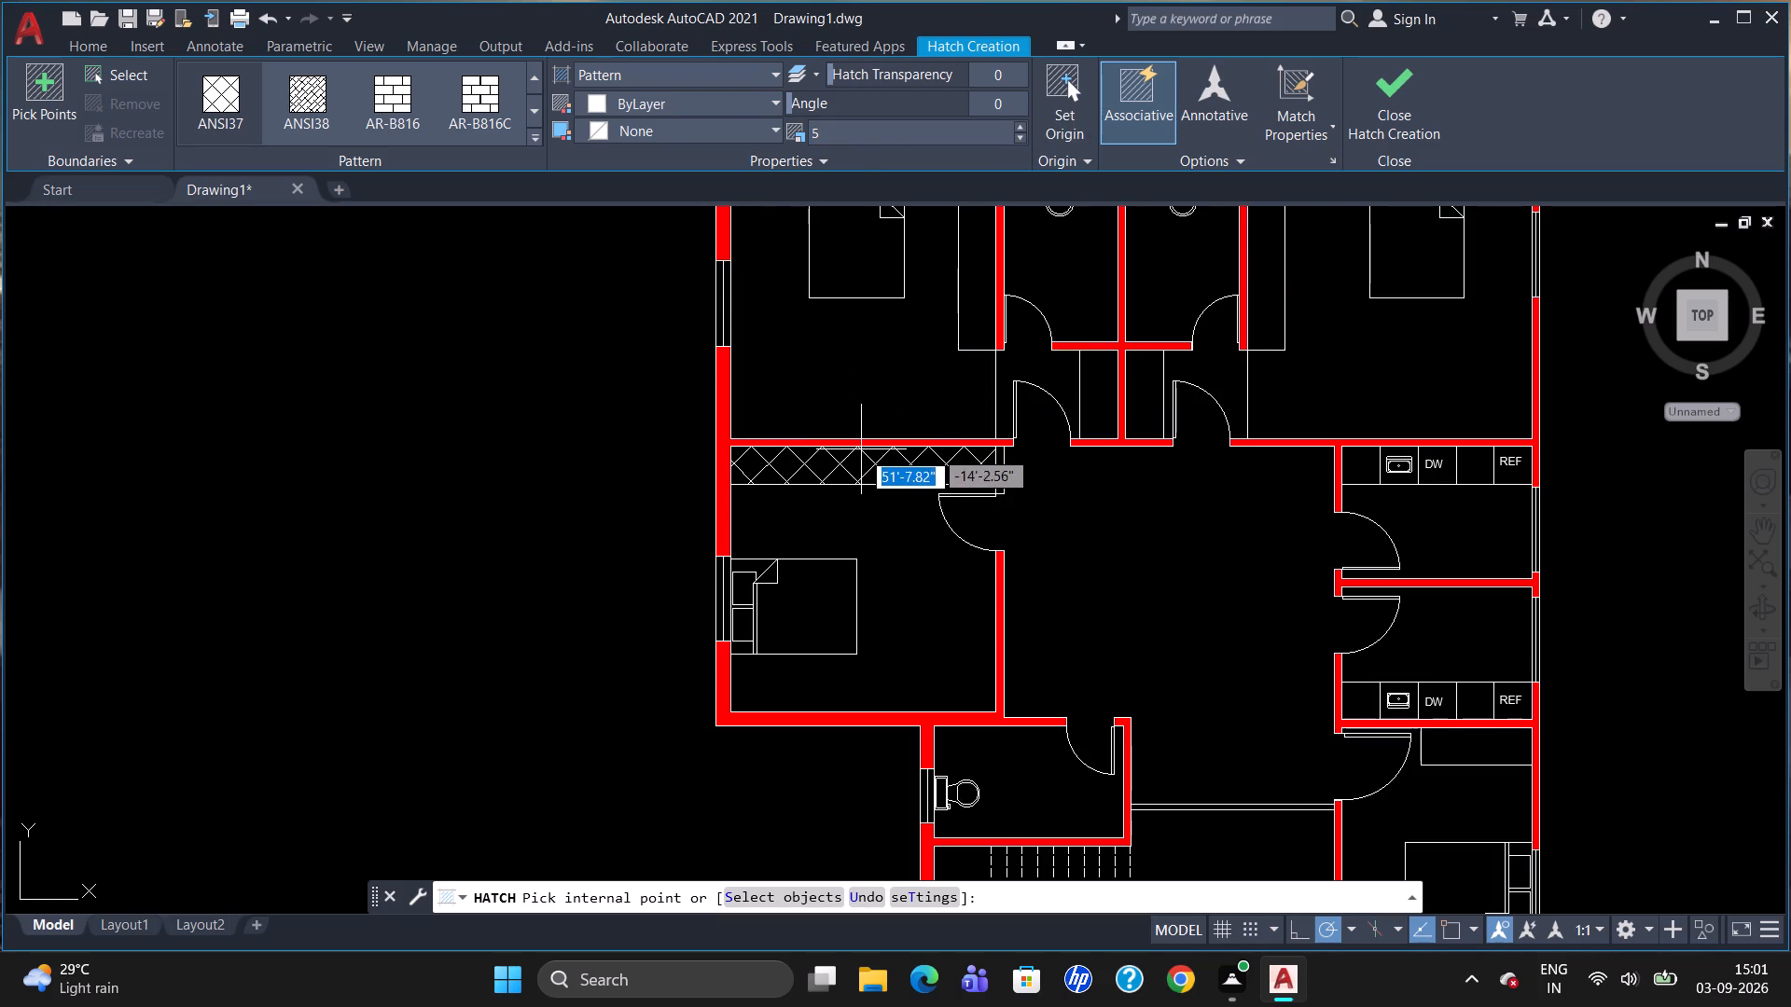
left_click(862, 456)
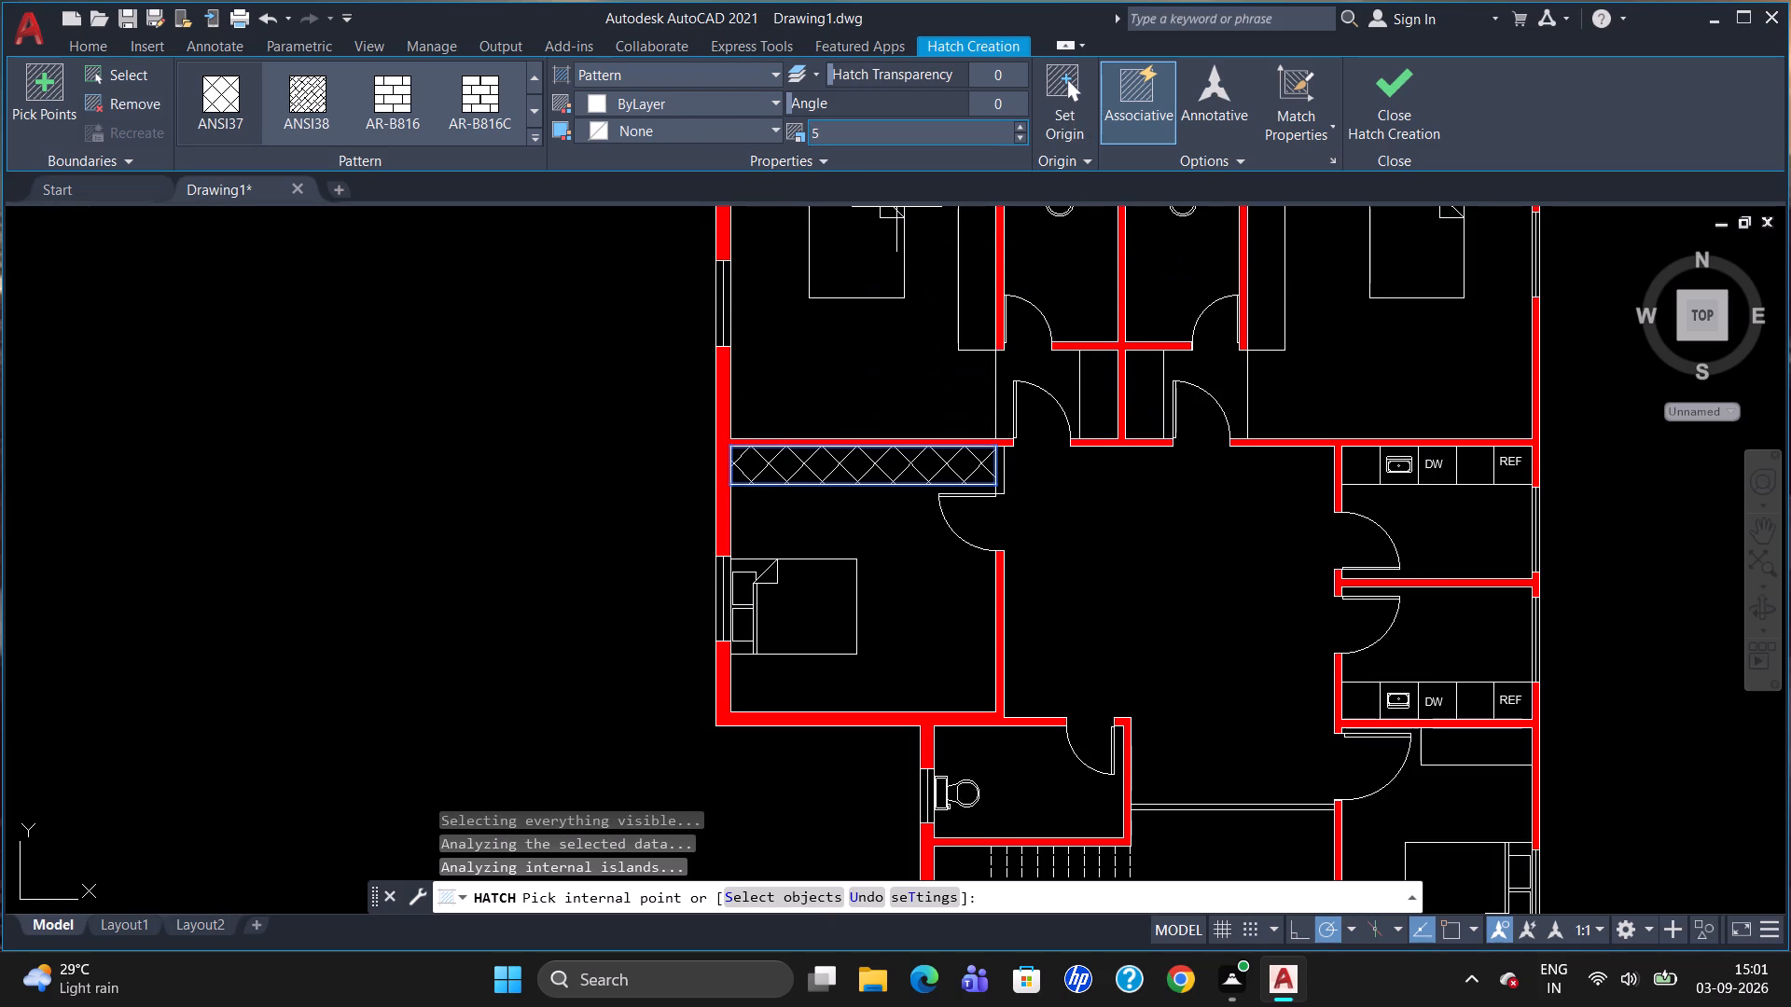
Set the hatch scale to 3 and extend the hatch to the wardrobes of both top bedrooms and the lower-right bedroom.
left_click(868, 134)
key("BackSpace")
key("3")
key("Return")
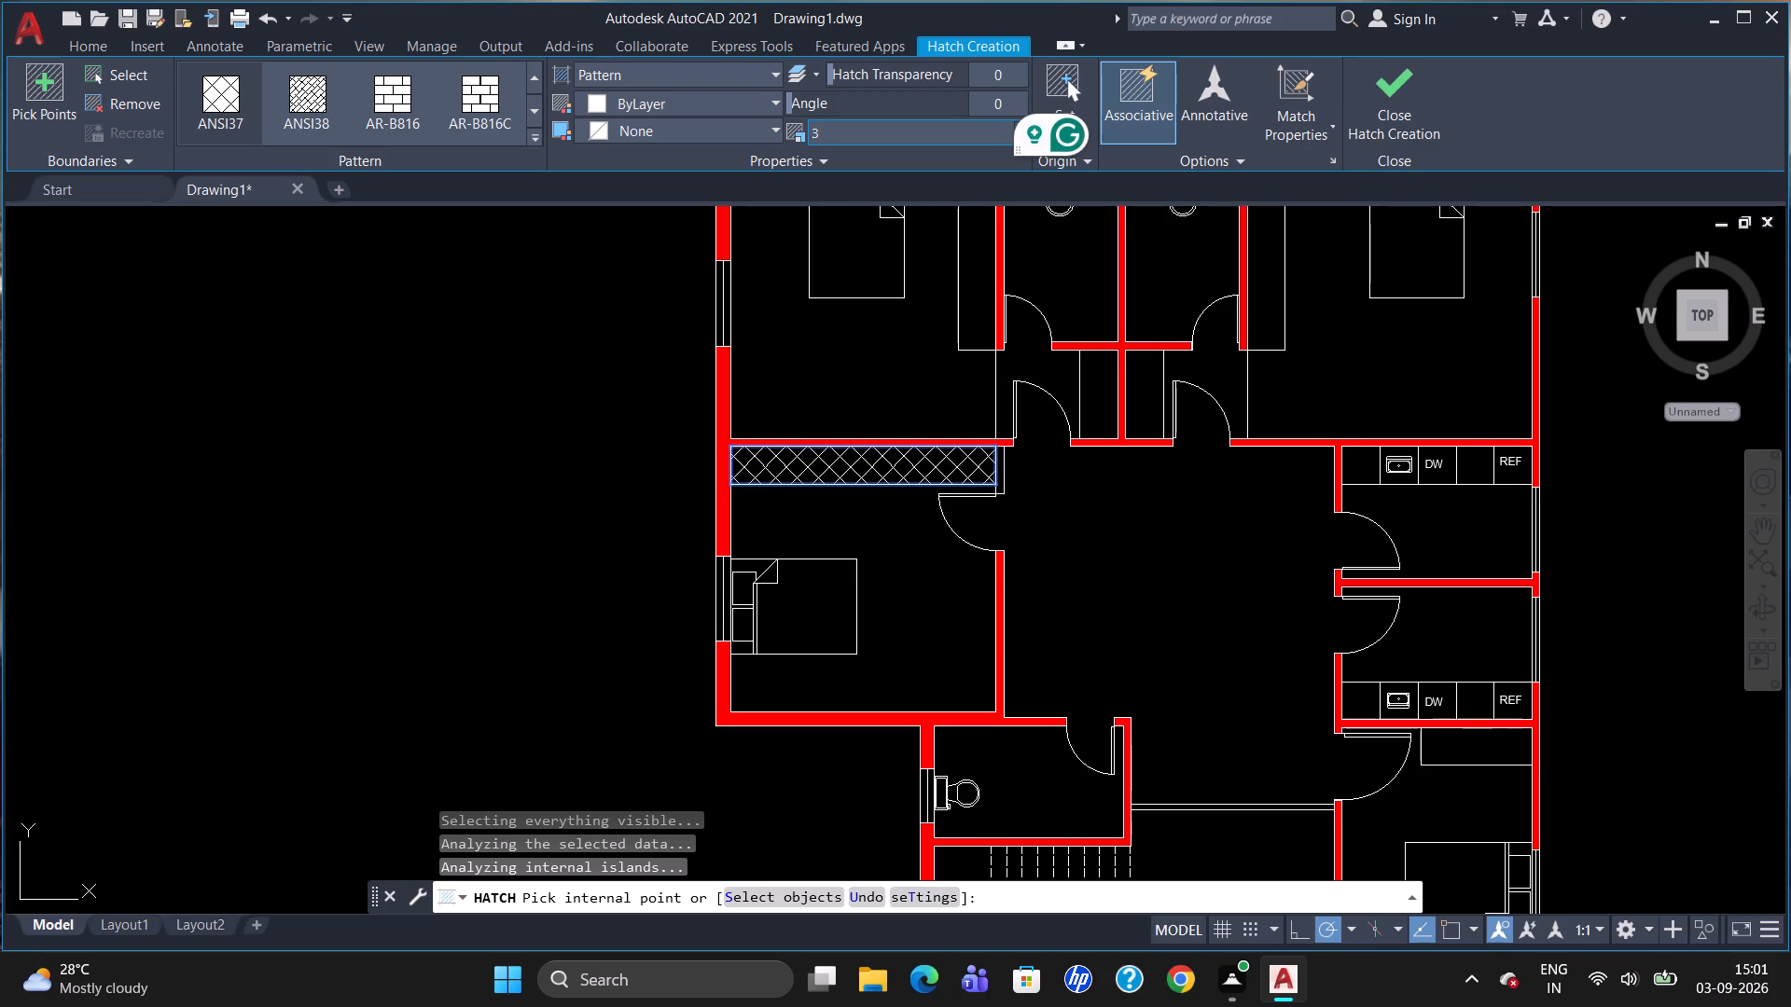
scroll(895, 297, "down", 1)
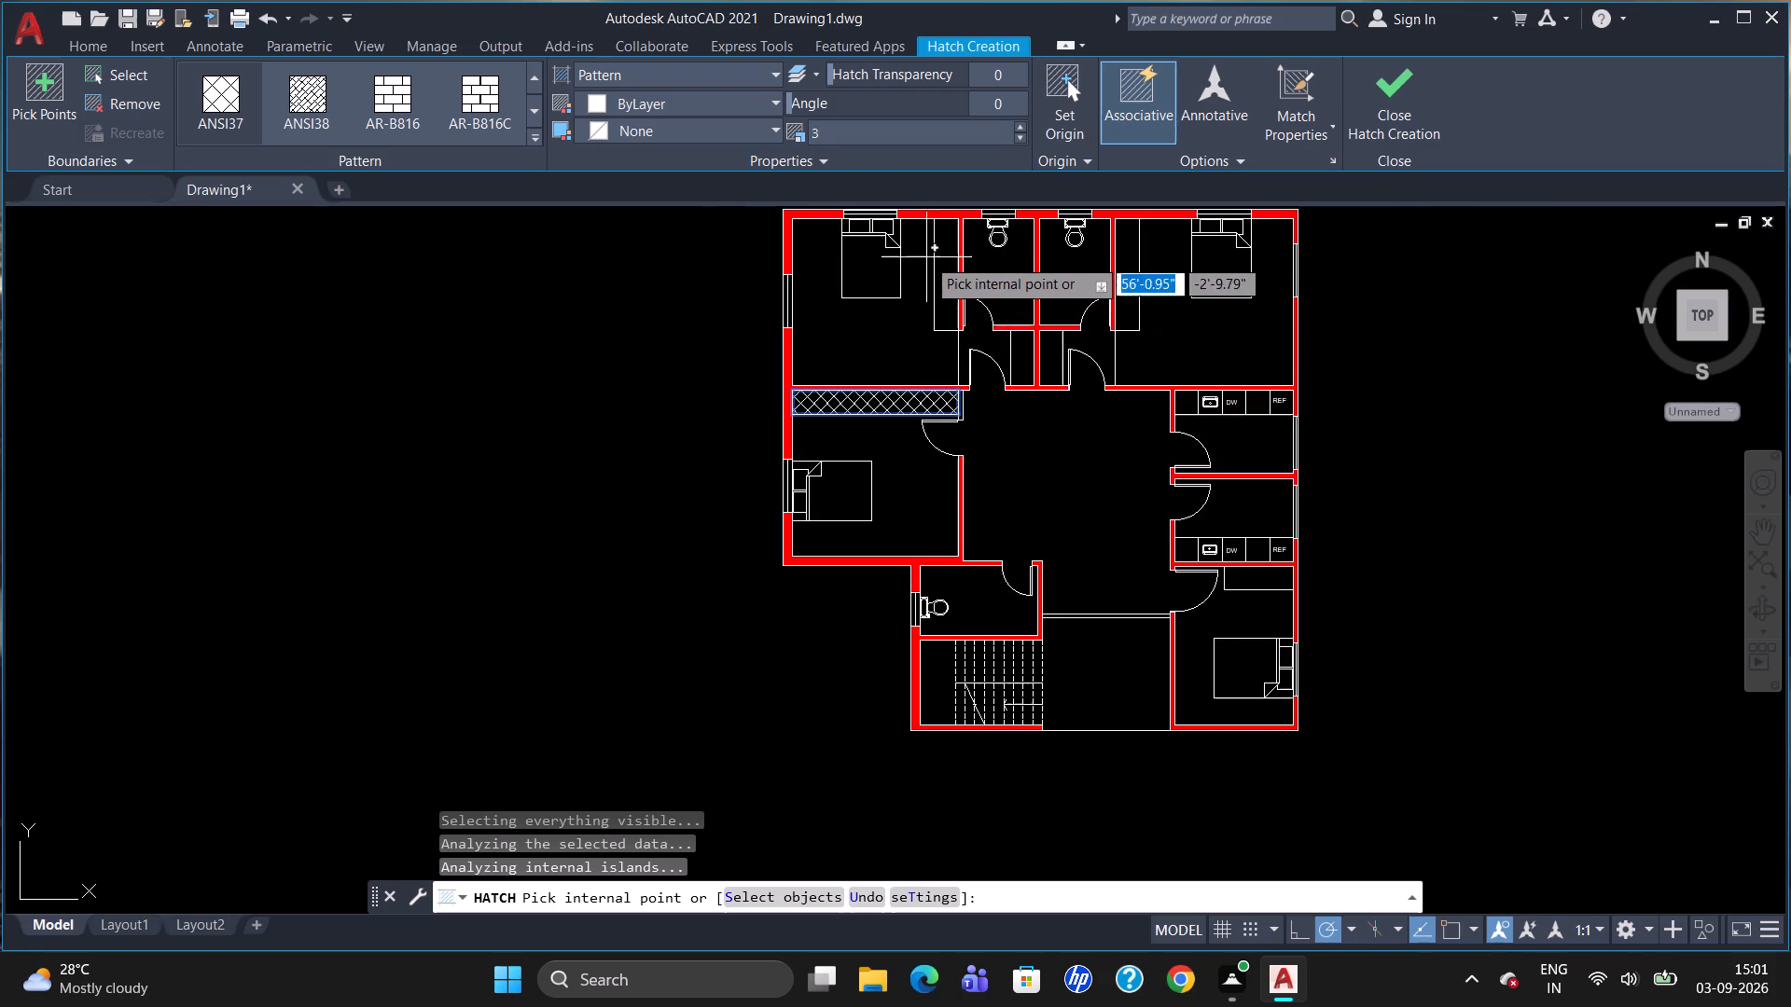
left_click(943, 268)
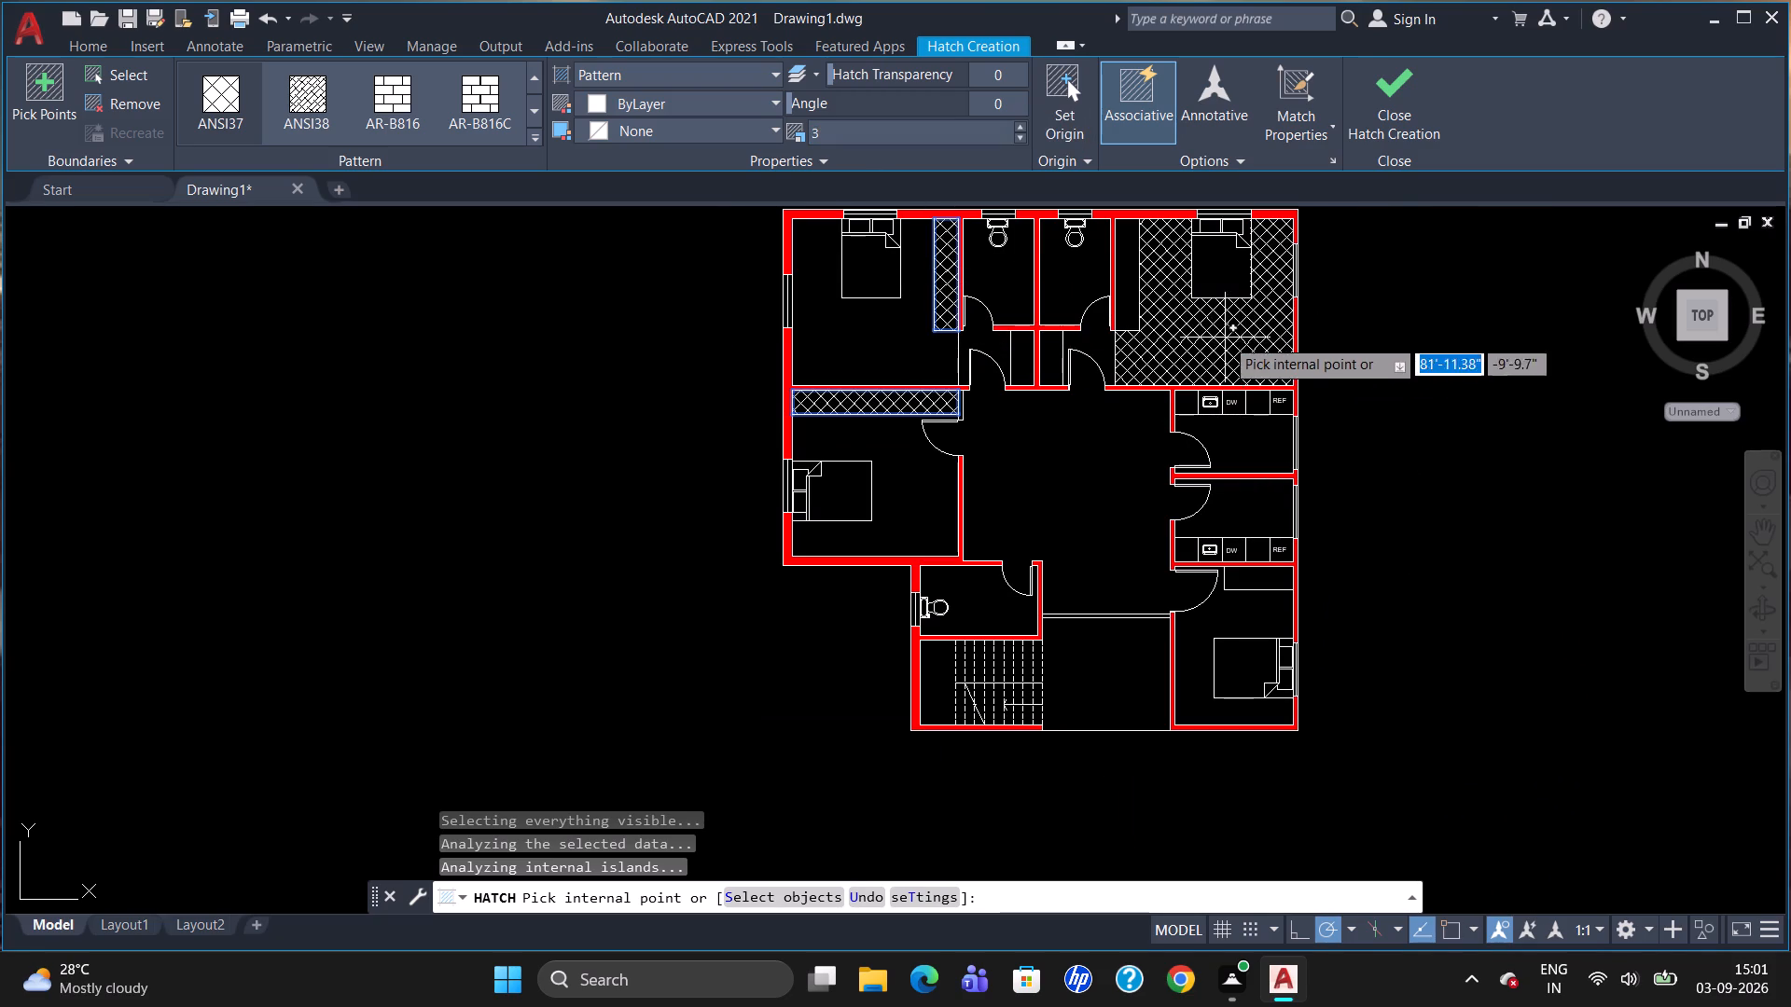
left_click(1134, 279)
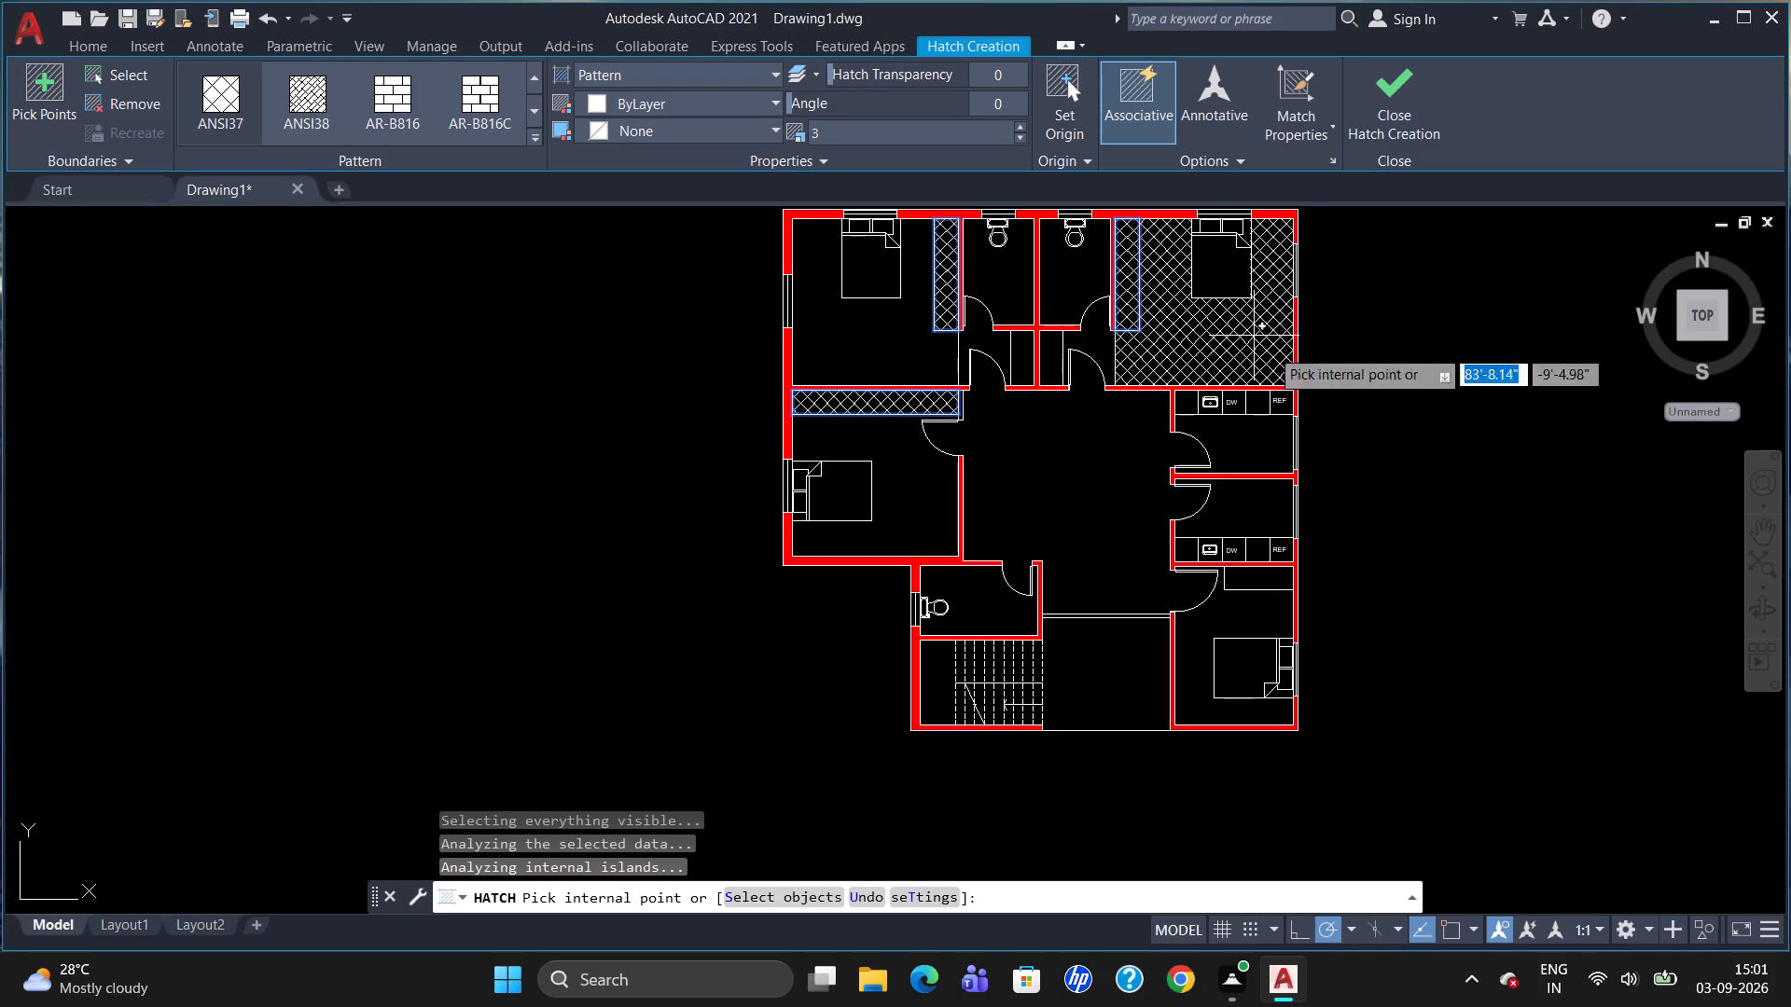
scroll(1299, 640, "up", 2)
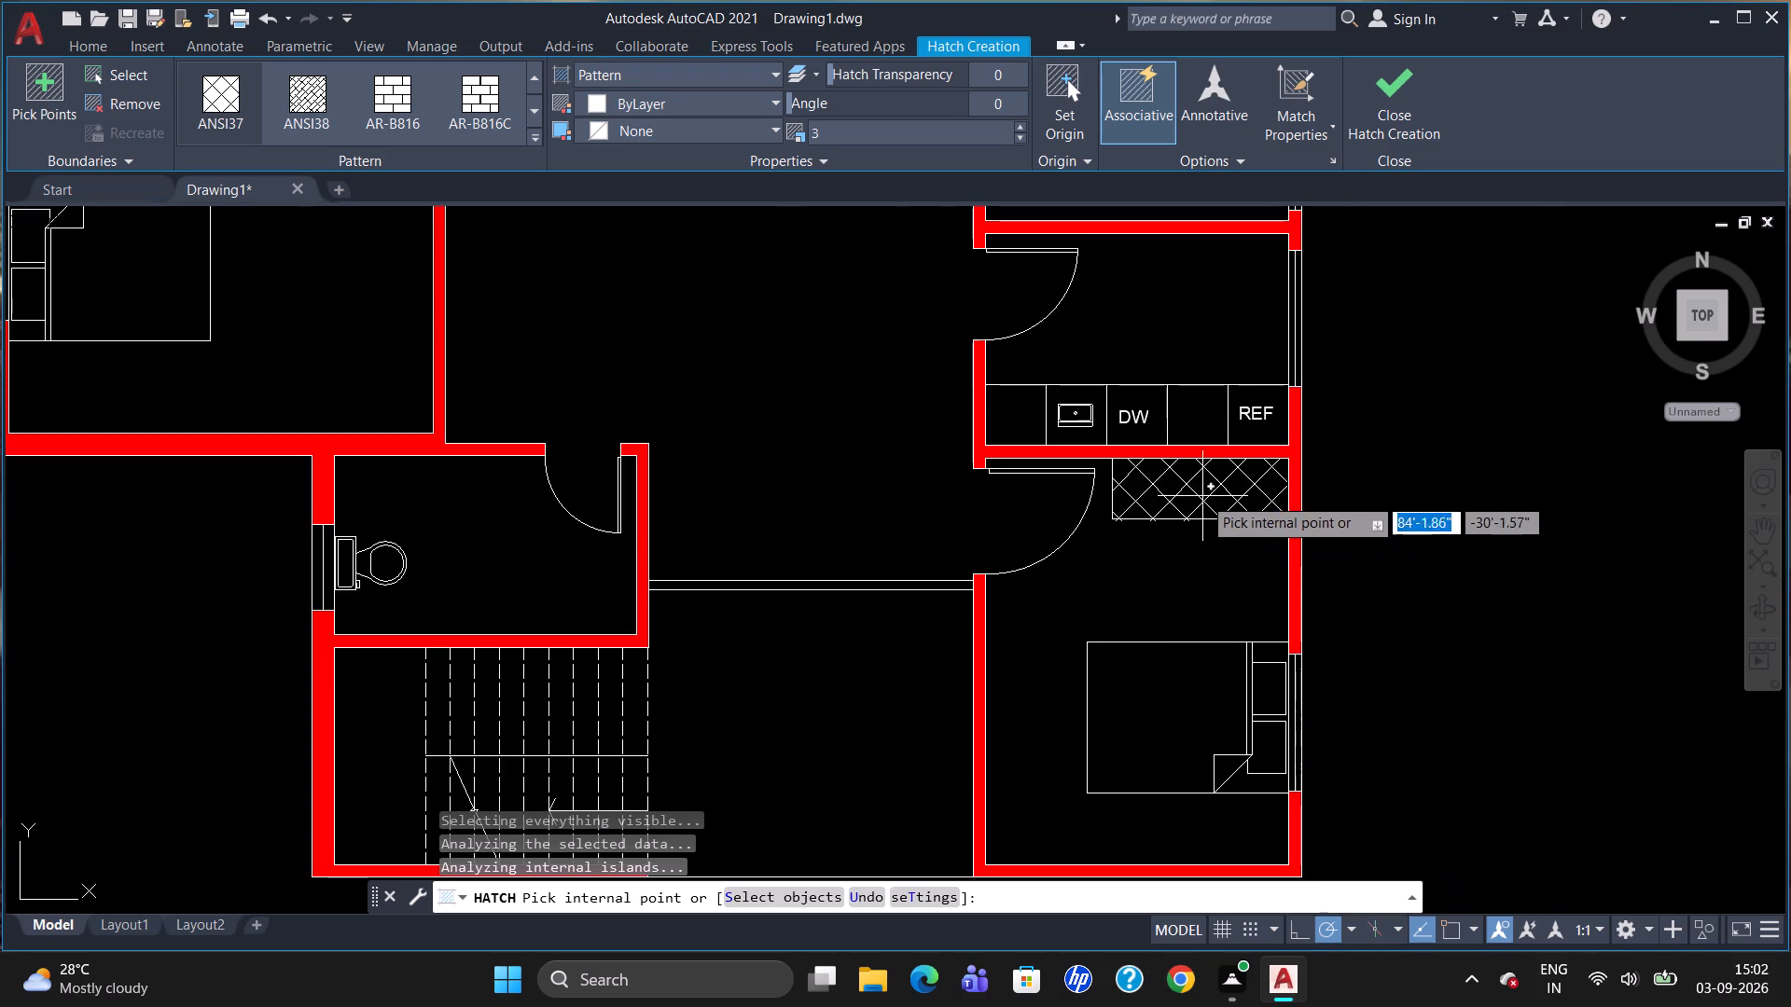
left_click(1202, 496)
key("Escape")
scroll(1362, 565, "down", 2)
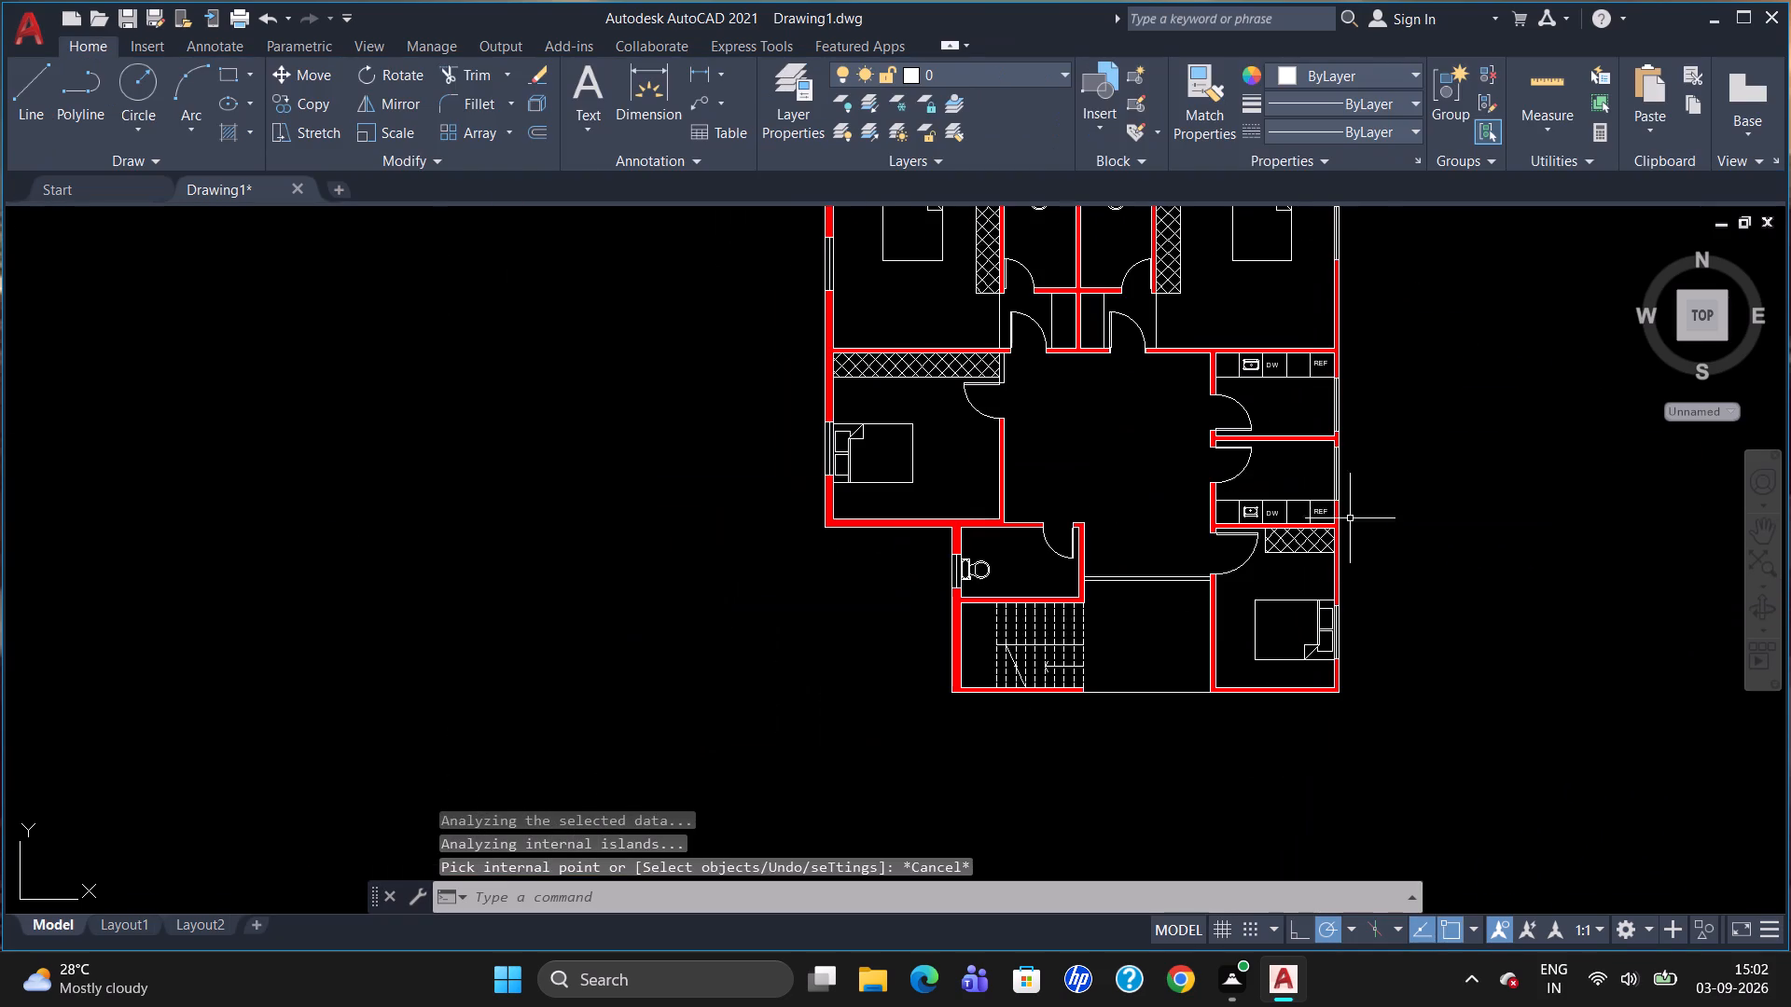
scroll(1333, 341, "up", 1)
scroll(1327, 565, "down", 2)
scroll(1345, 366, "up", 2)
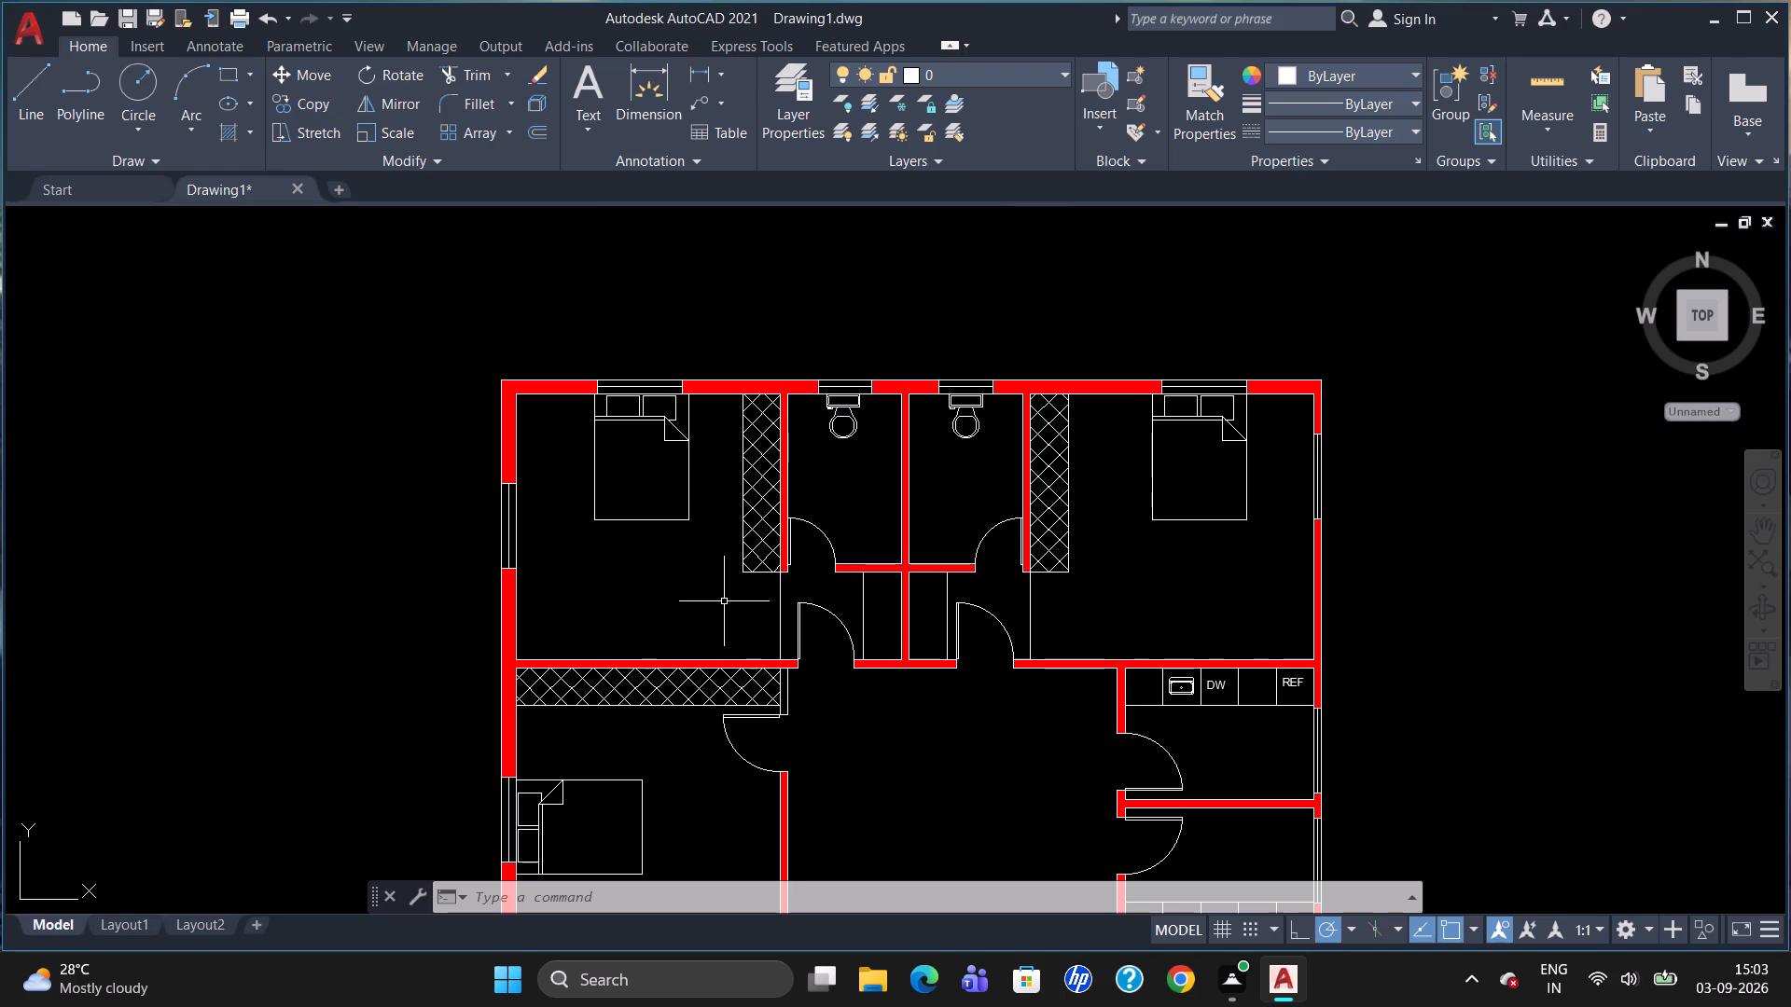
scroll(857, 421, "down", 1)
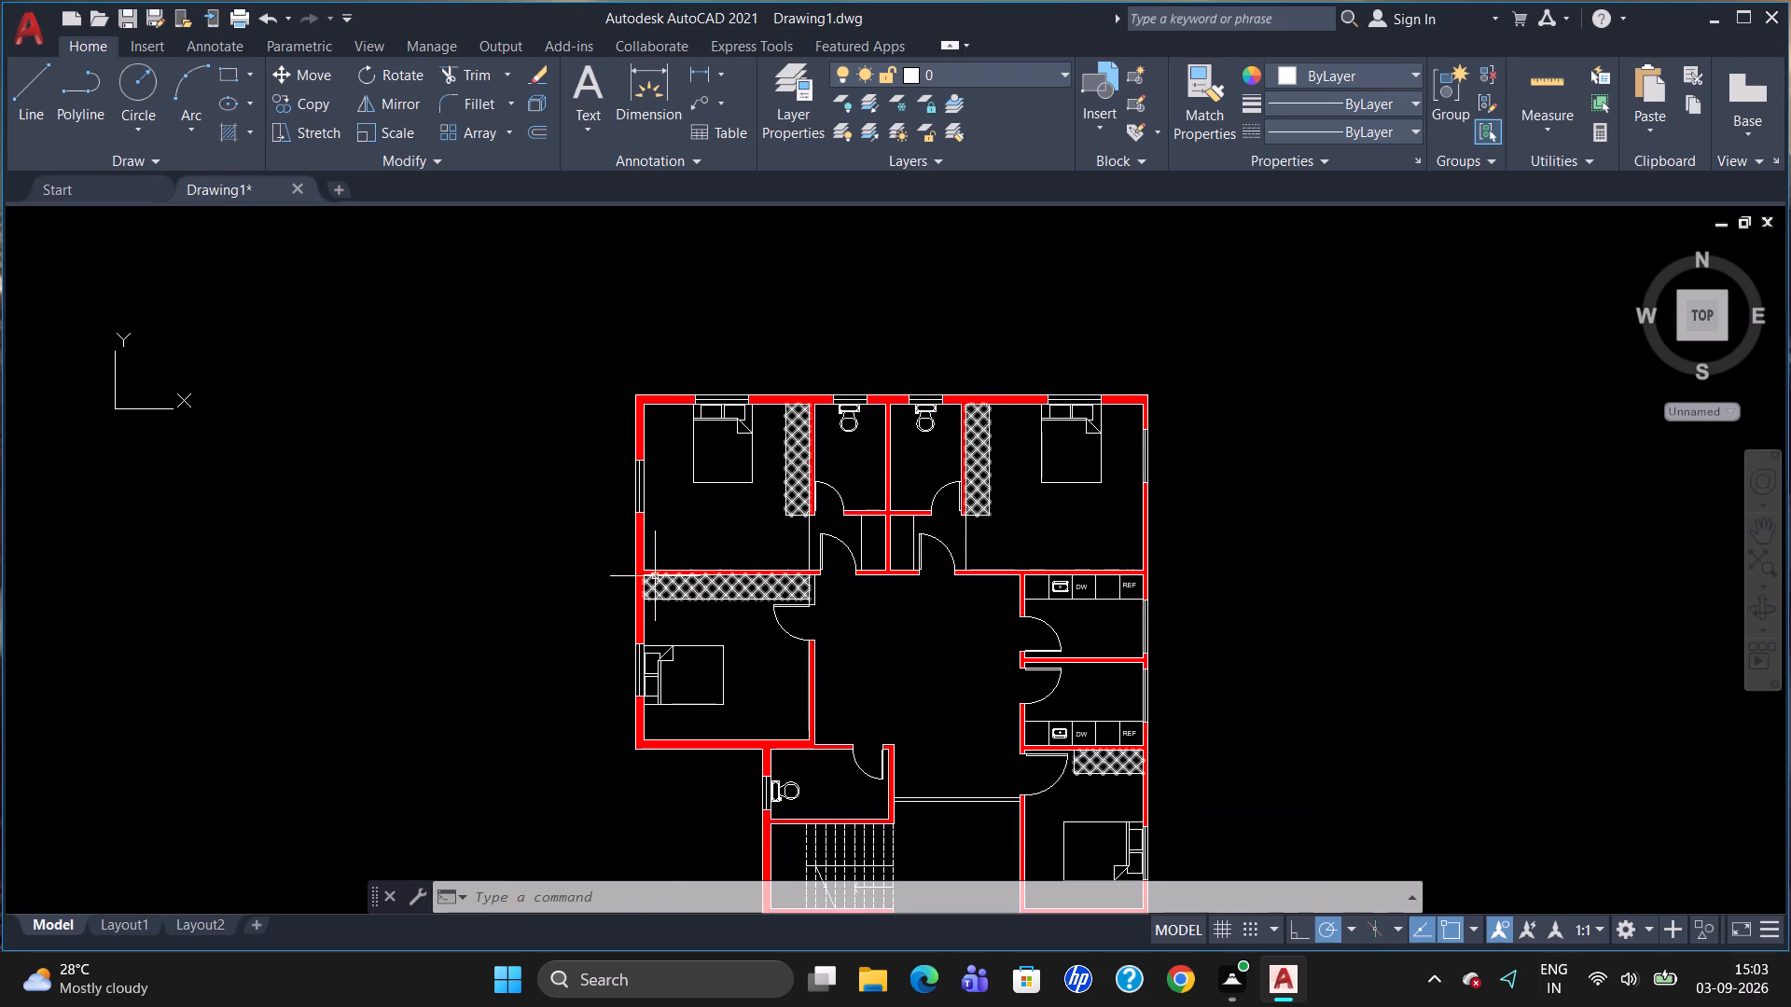
Create a multiline text box below the bed in the top-left bedroom with a text height of 5".
scroll(653, 570, "up", 2)
key("t")
key("Return")
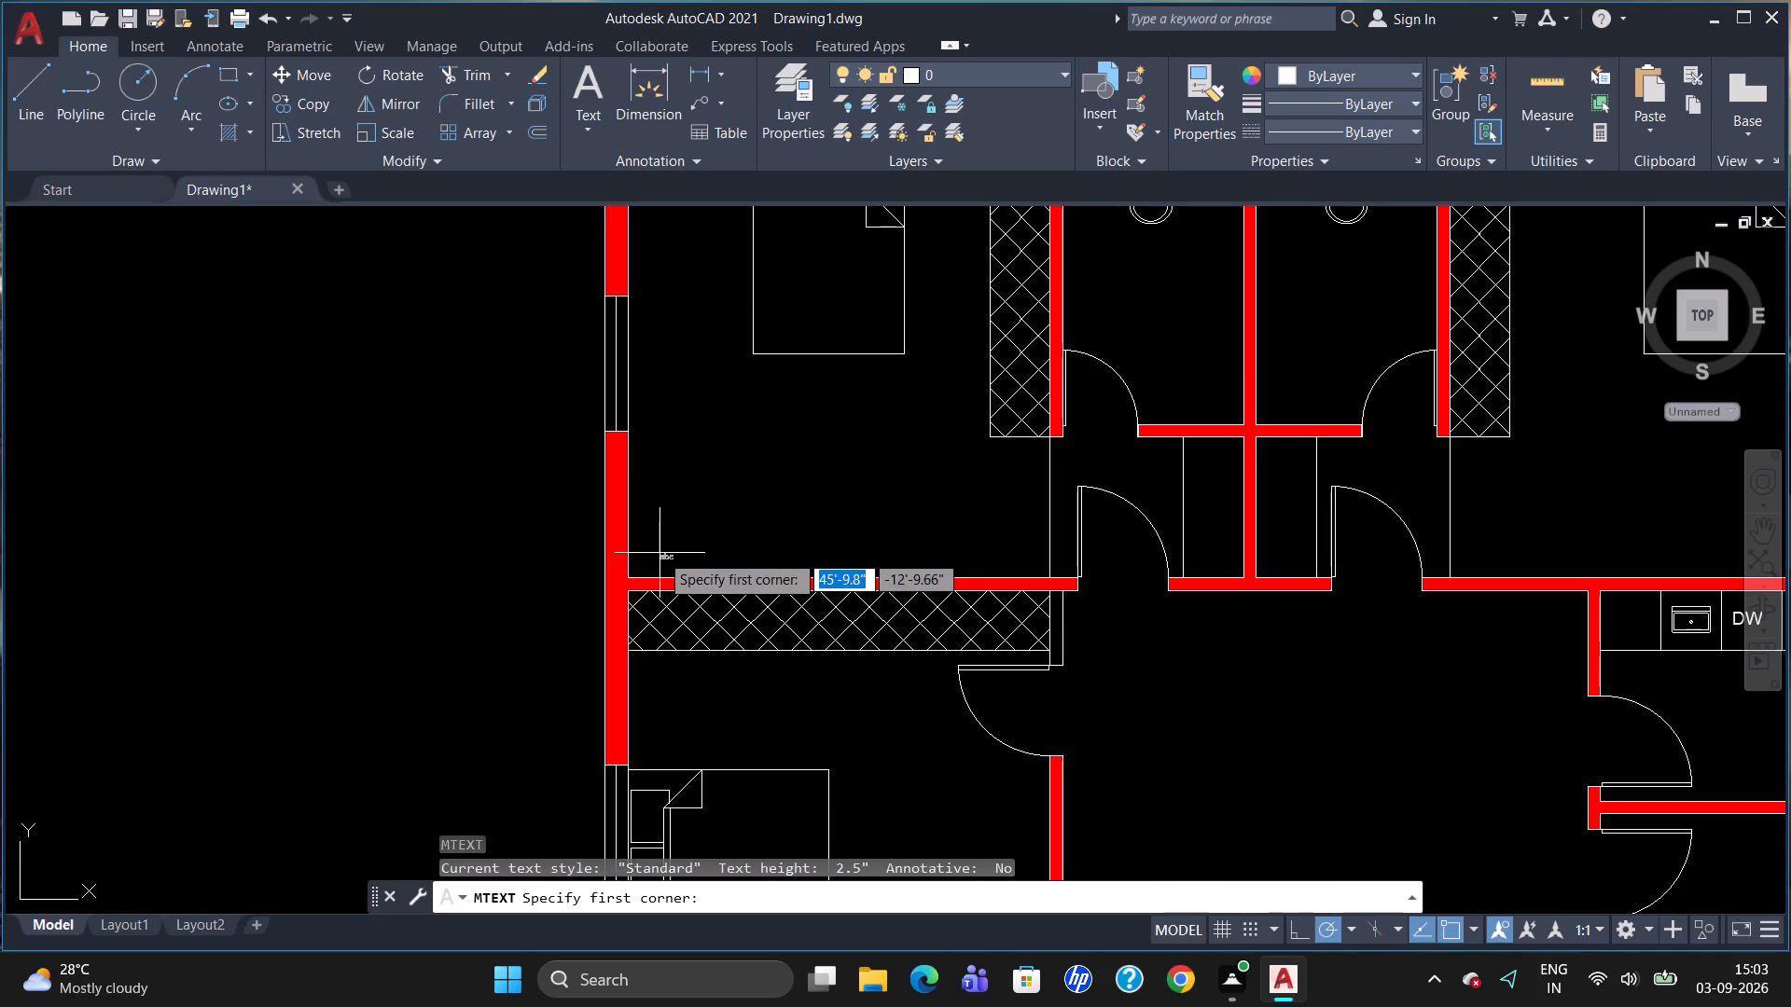
left_click(699, 414)
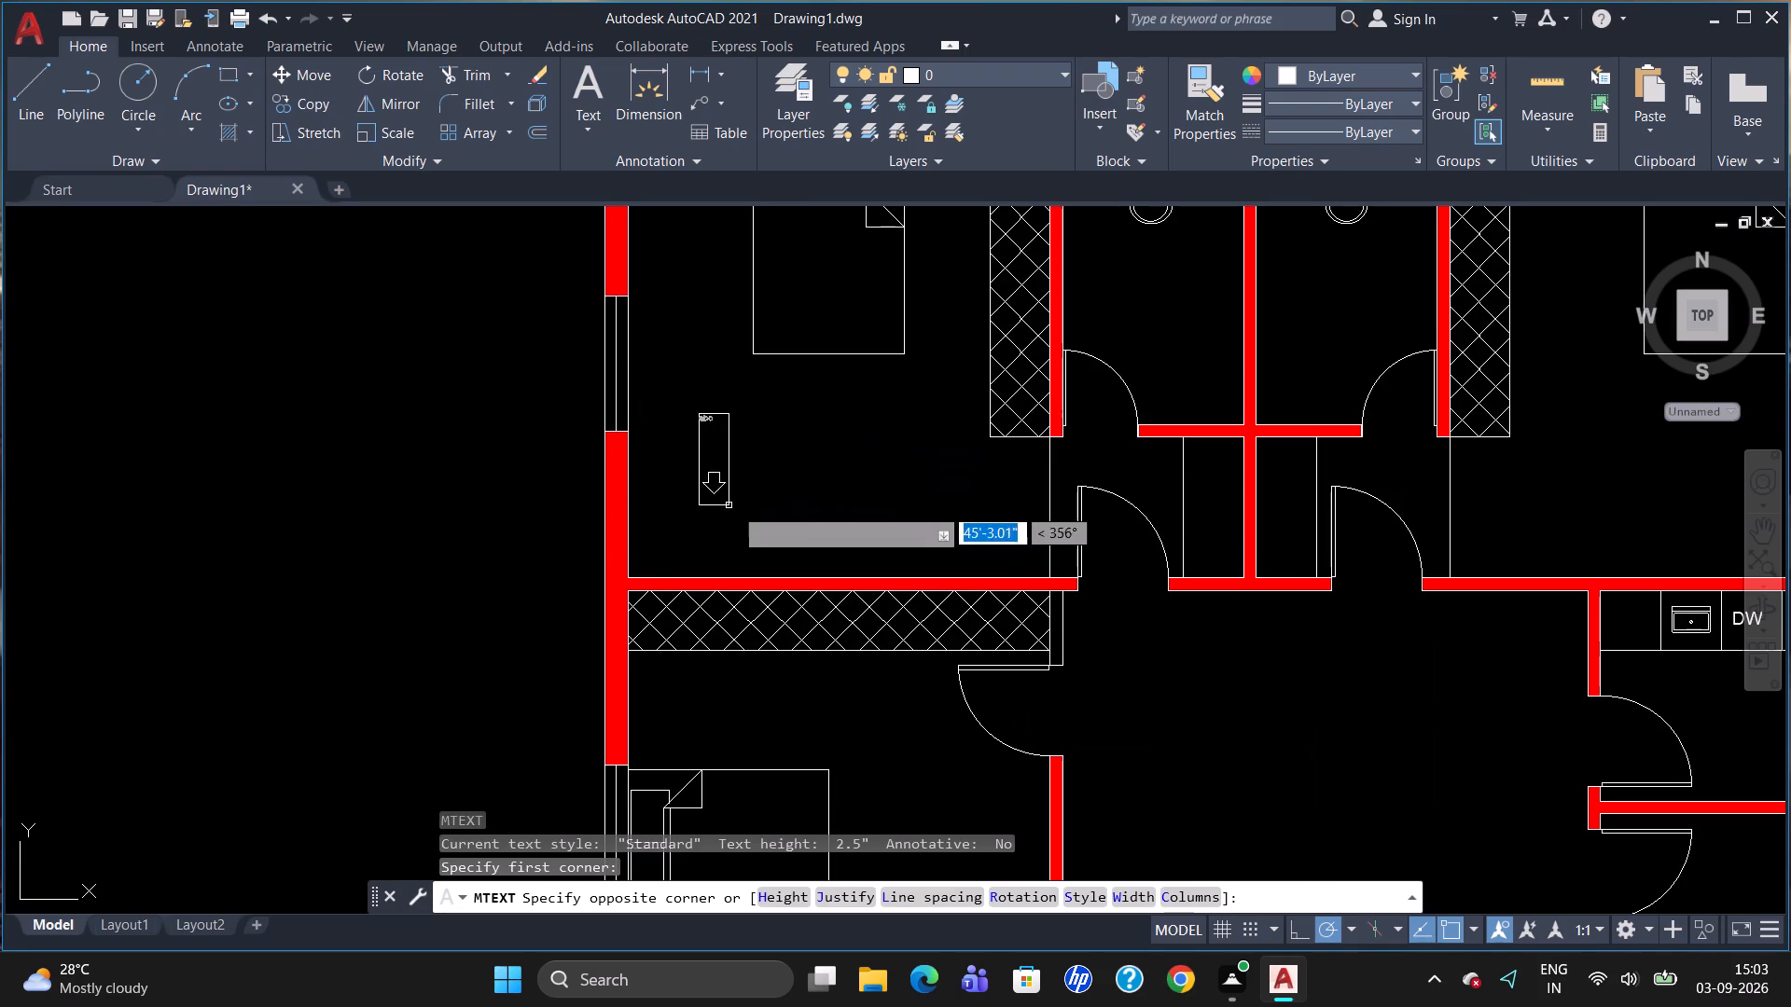
left_click(955, 513)
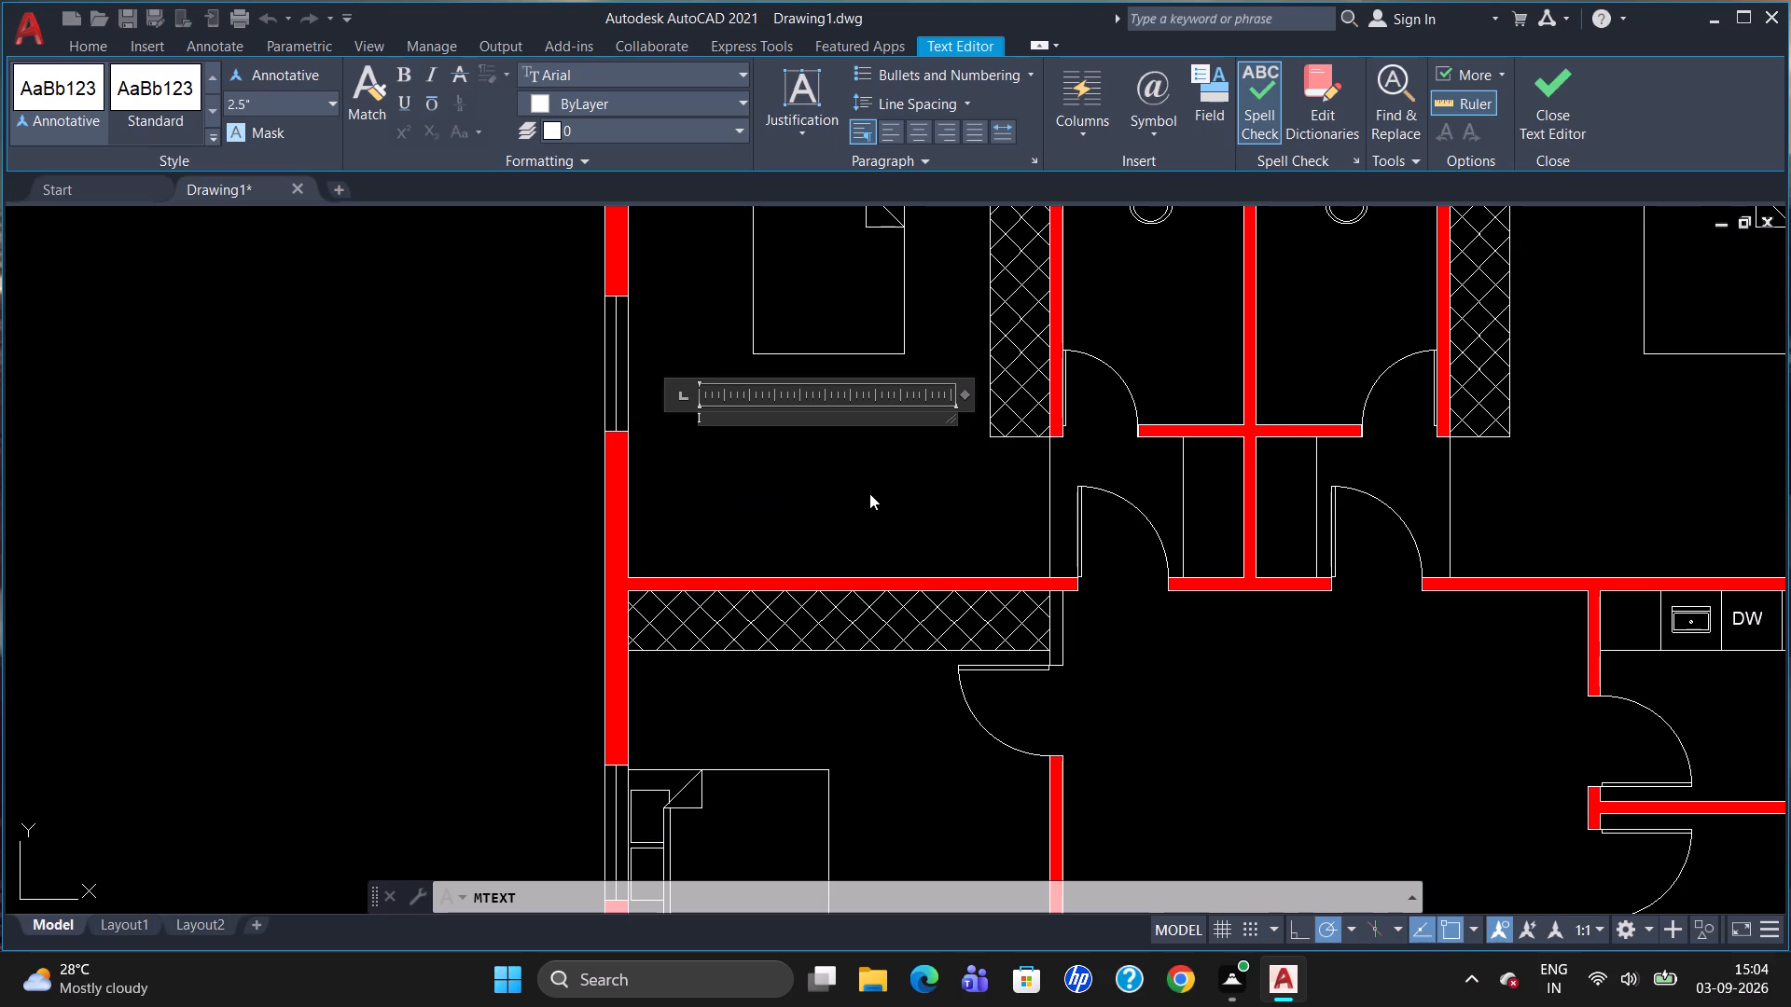
left_click(276, 102)
key("BackSpace")
key("5")
key("Return")
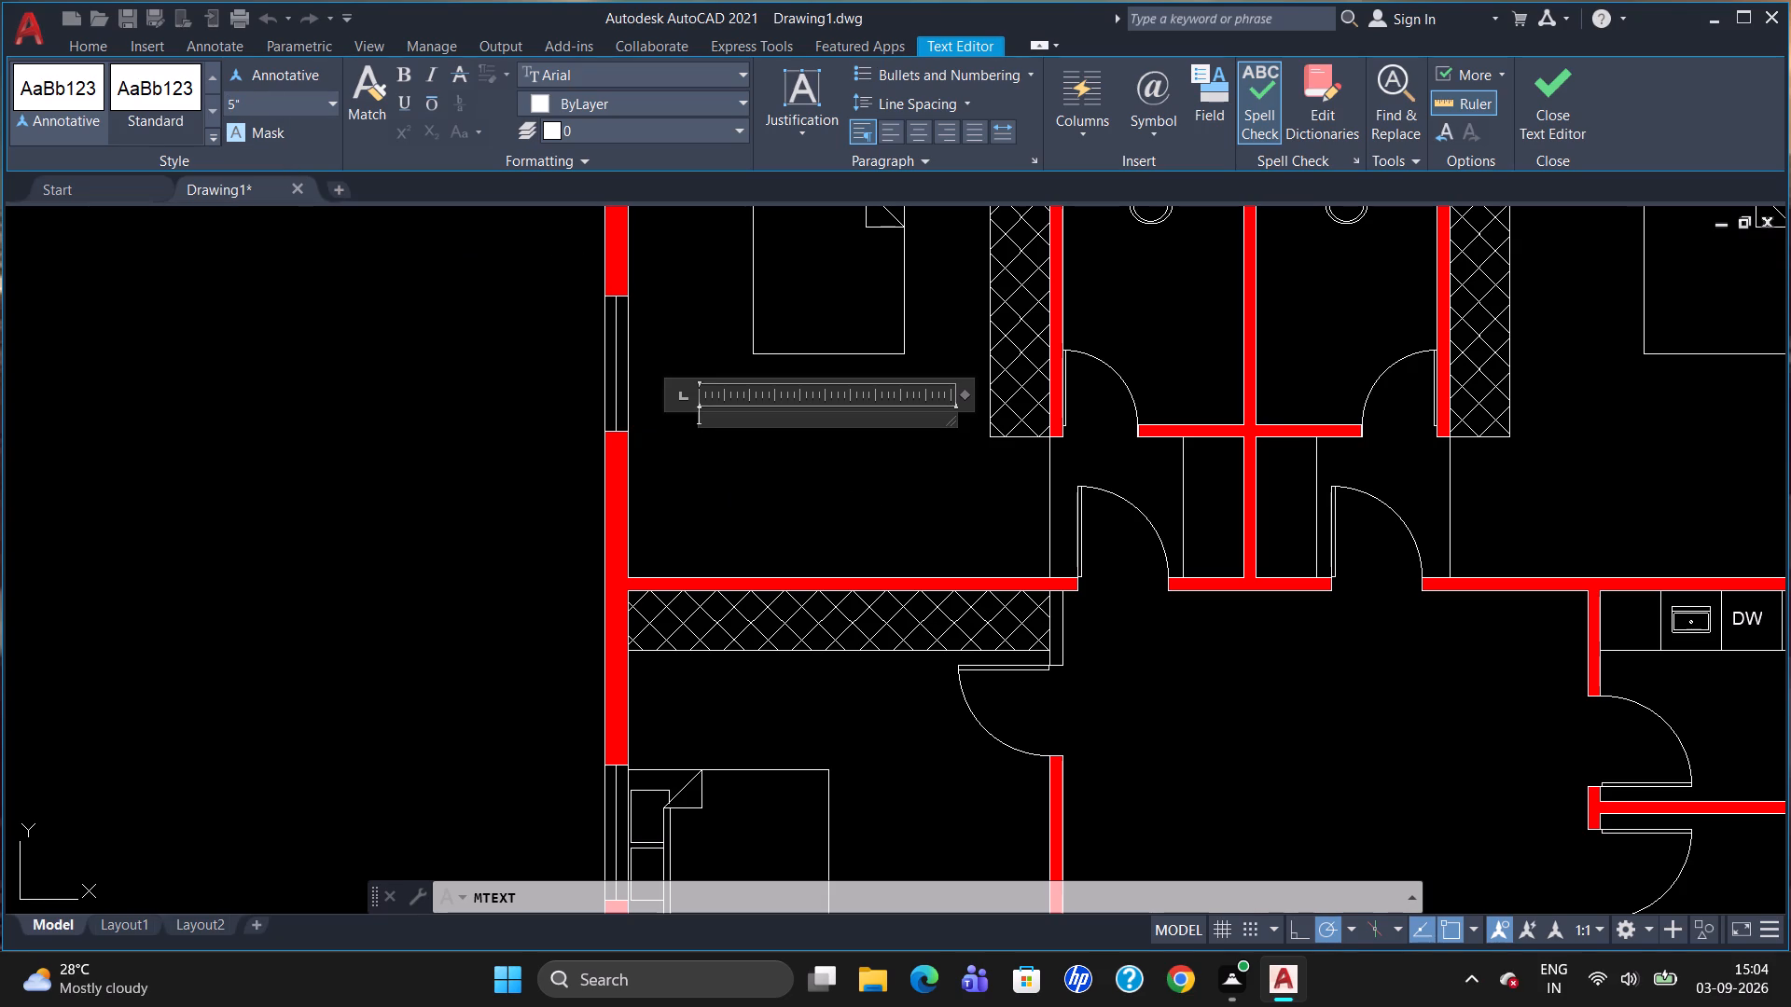
Enter the label "BwdRoom1" with "14'-0" x 14'-1"" on a second line in the top-left bedroom.
type("BED")
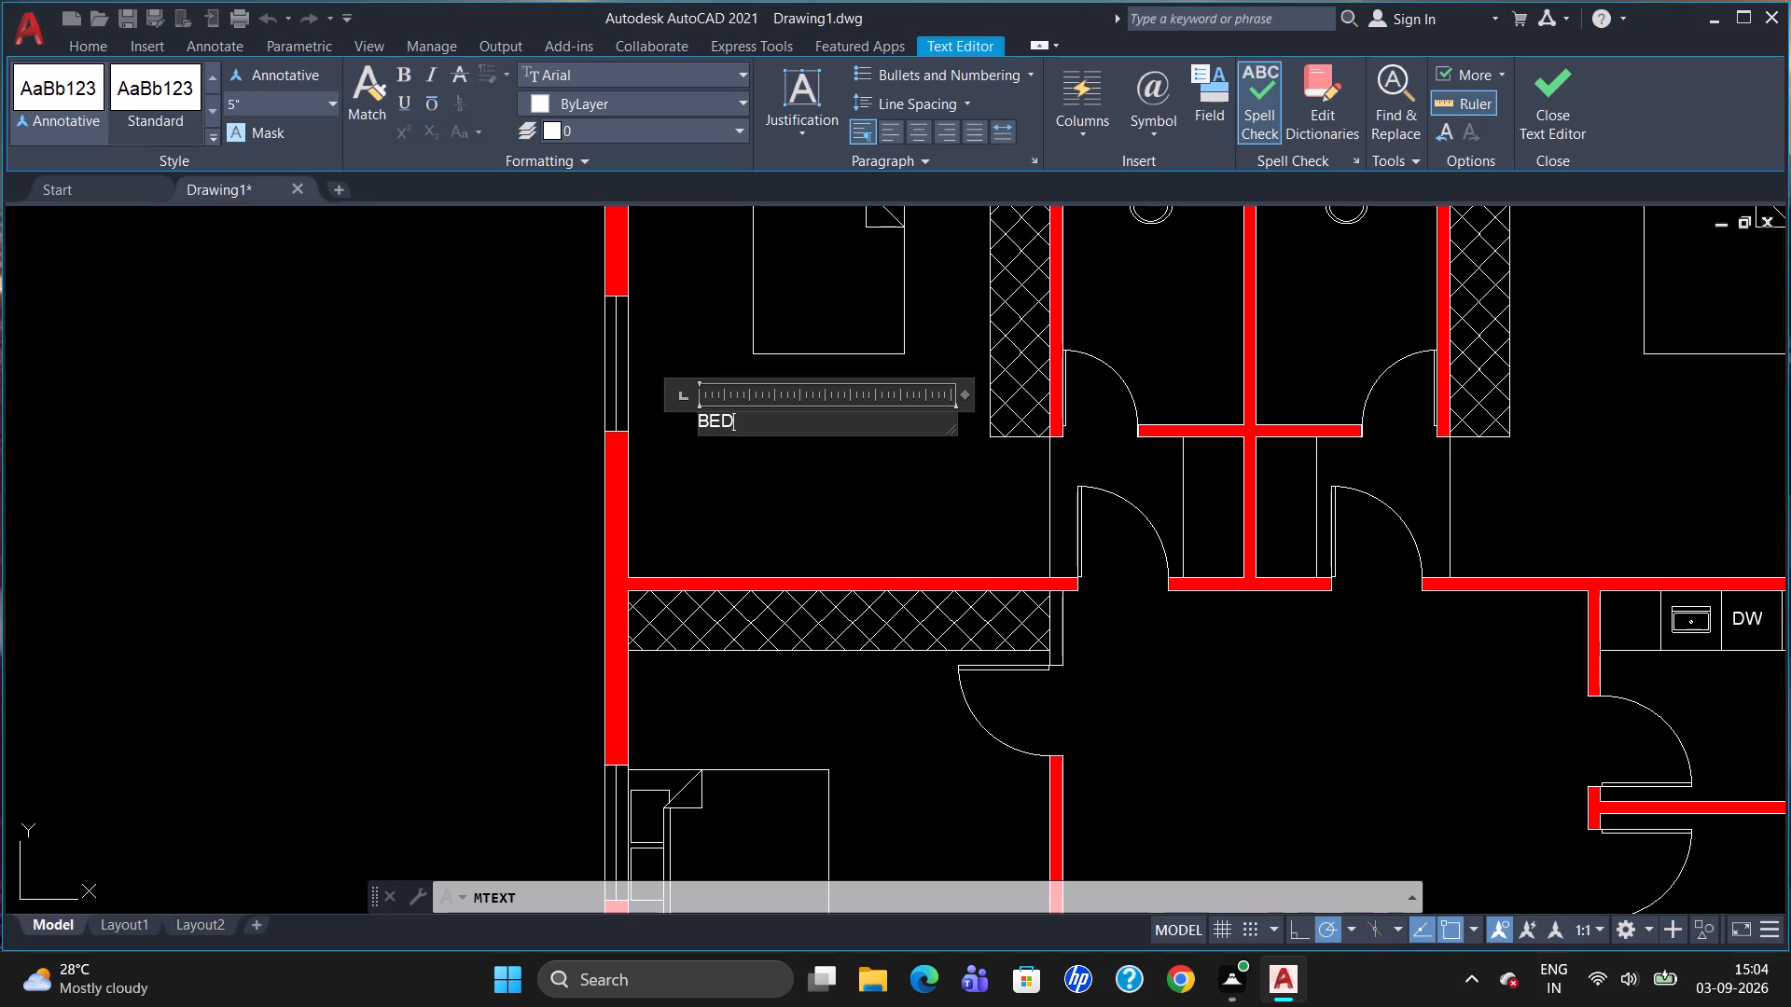
key("BackSpace")
key("BackSpace")
type("wd")
key("r")
type("oom")
key("1")
key("Return")
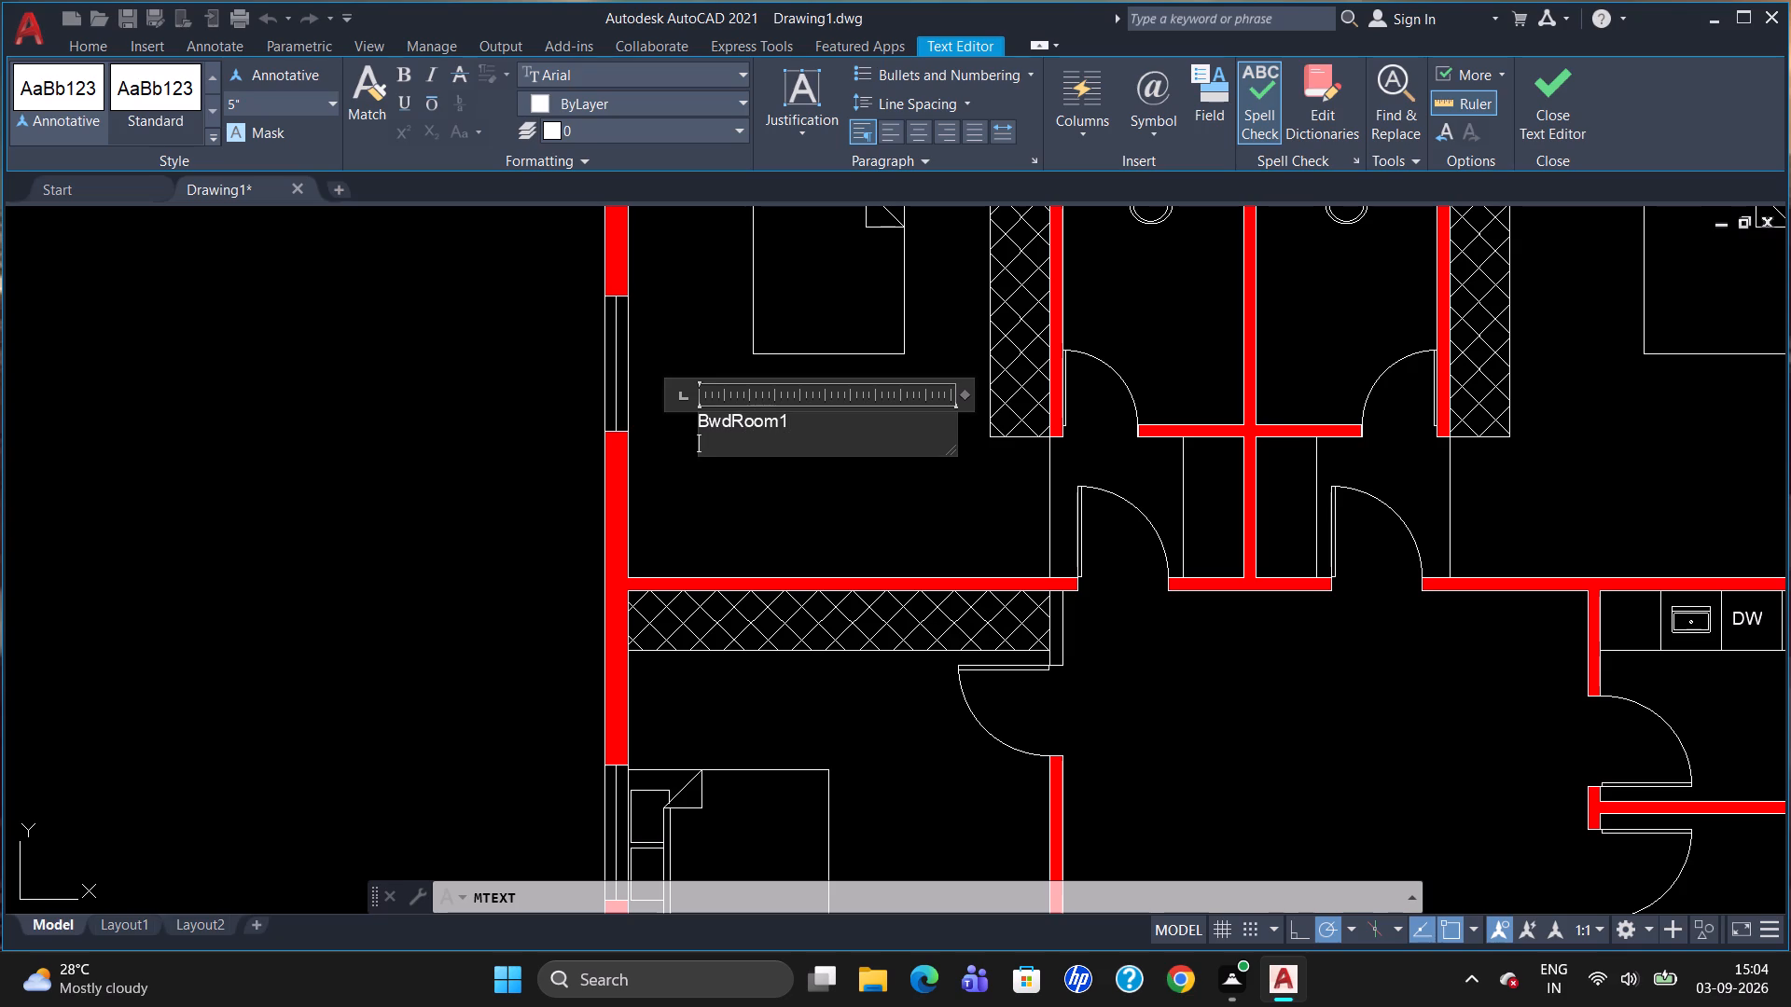
key("1")
key("4")
type("'-")
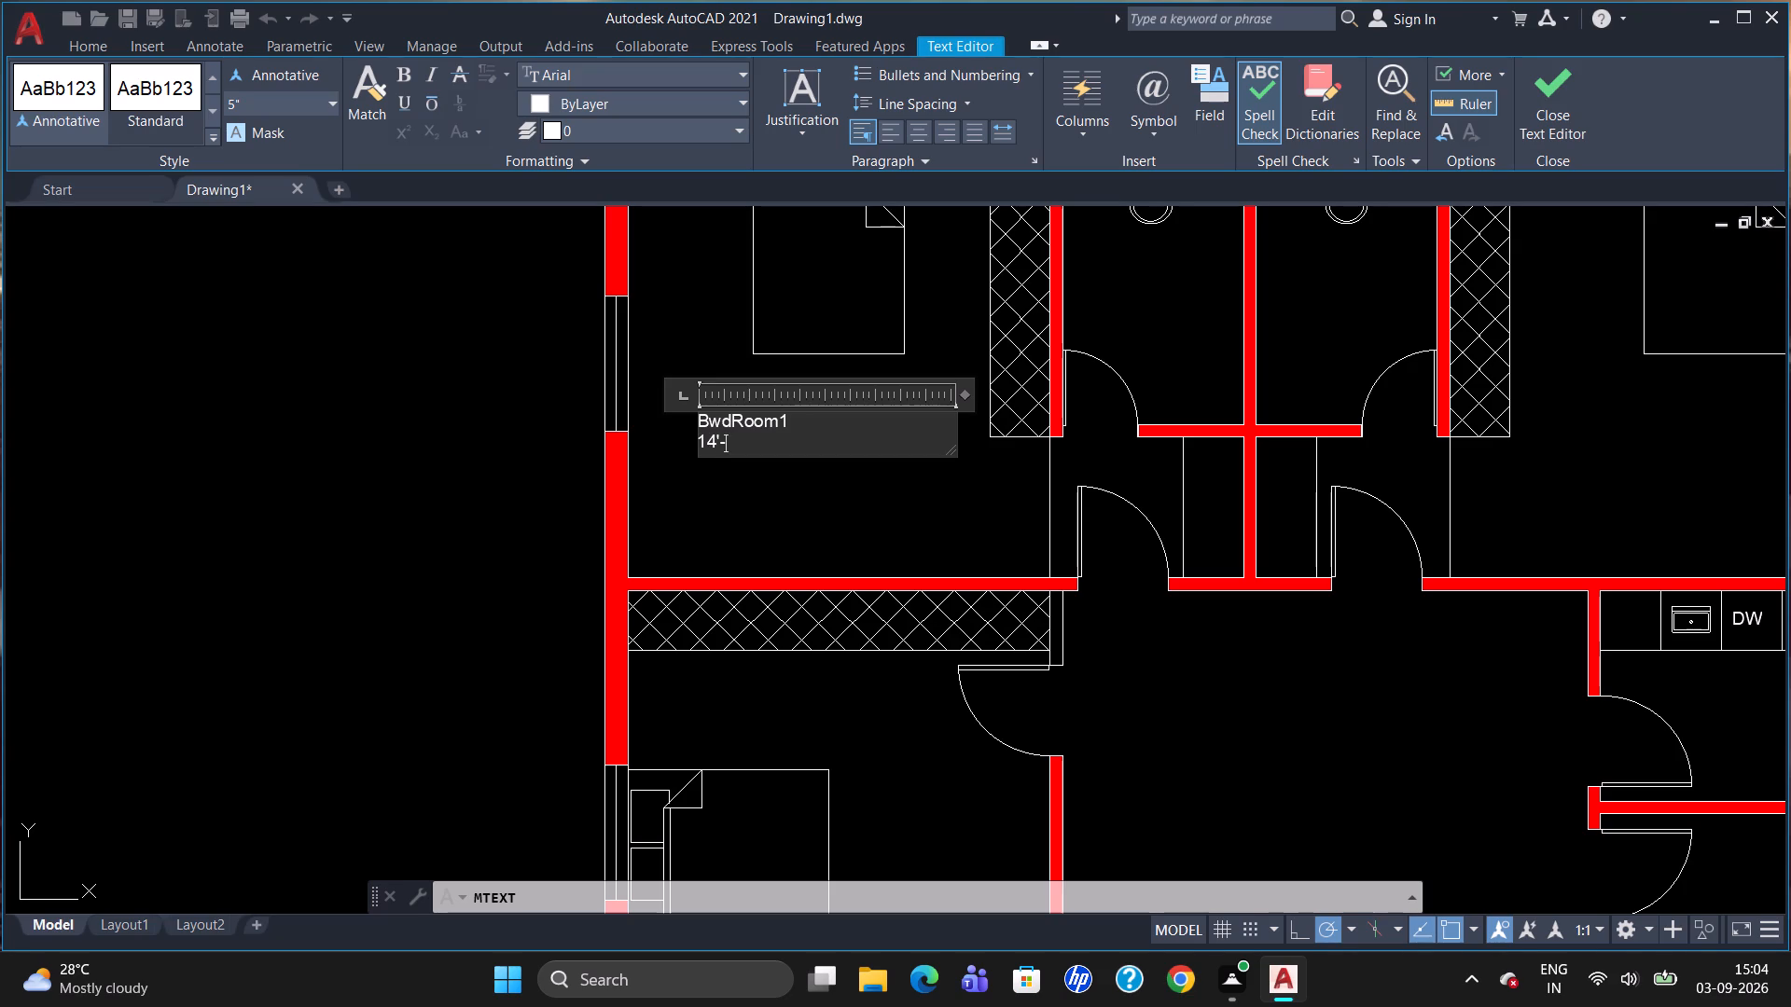
type("0\" x")
key("space")
type("14'-1")
key("shift+quotedbl")
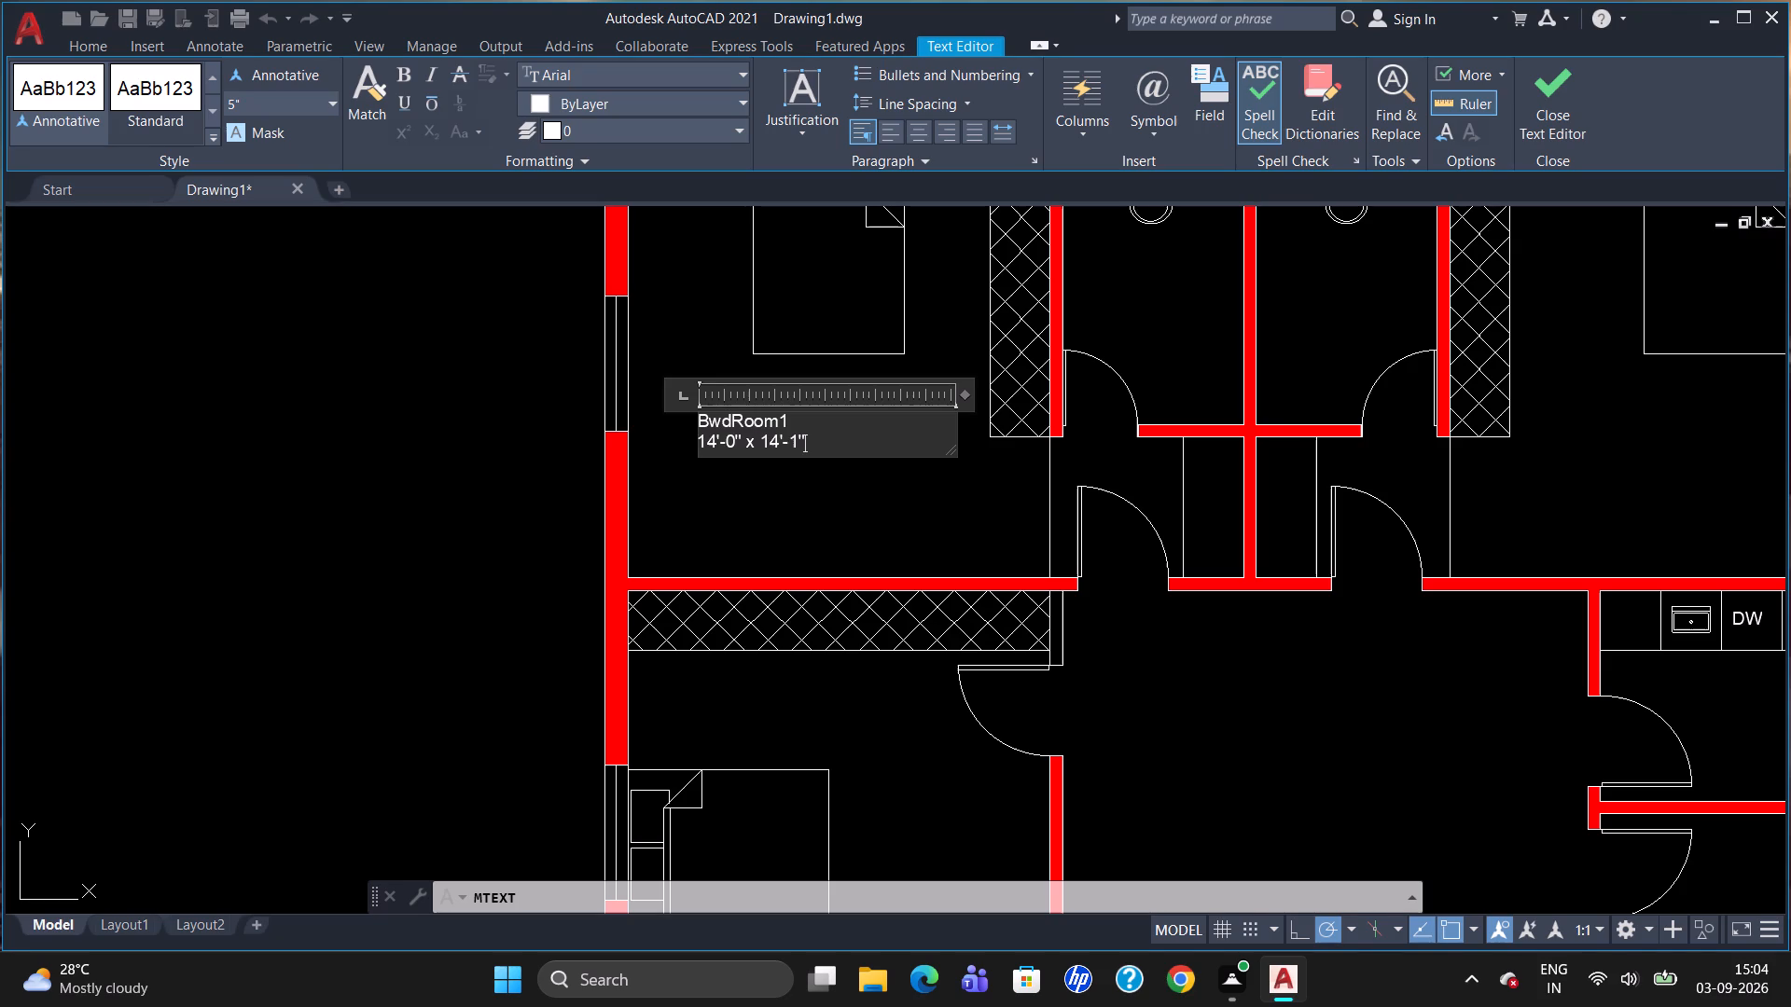
left_click(835, 520)
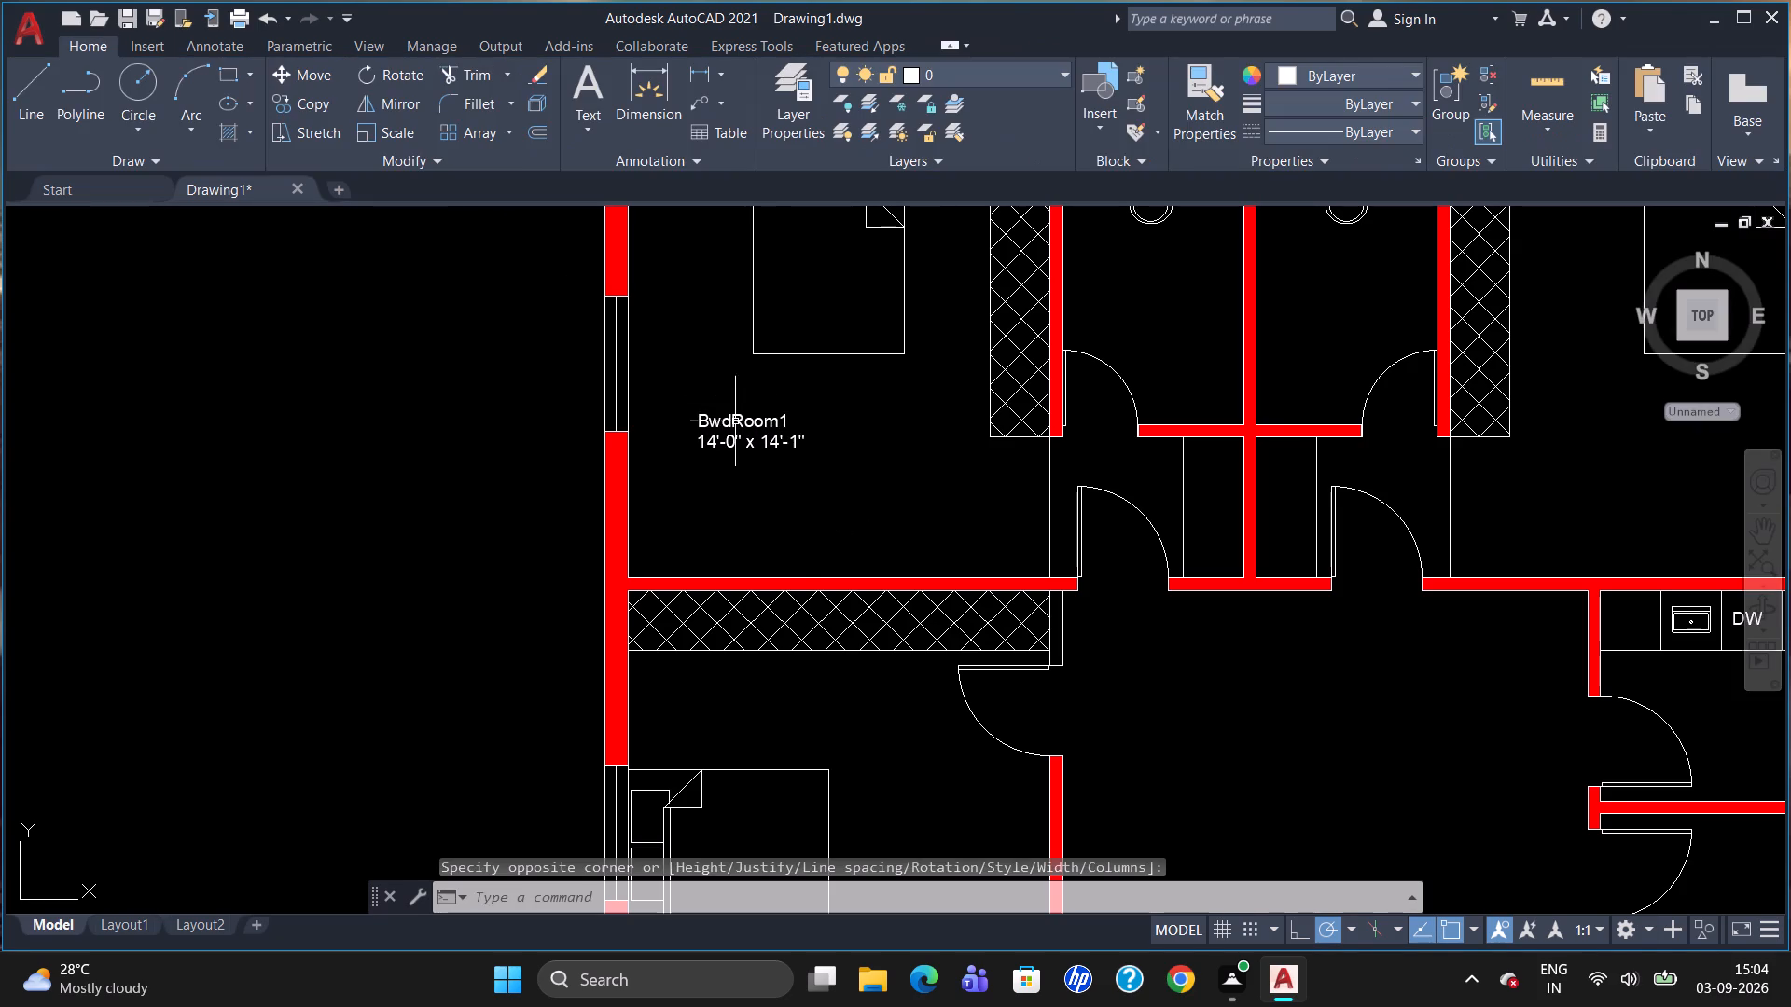
Move the top-left bedroom's label slightly to the right so it sits beneath the bed.
left_click(739, 429)
left_click(701, 415)
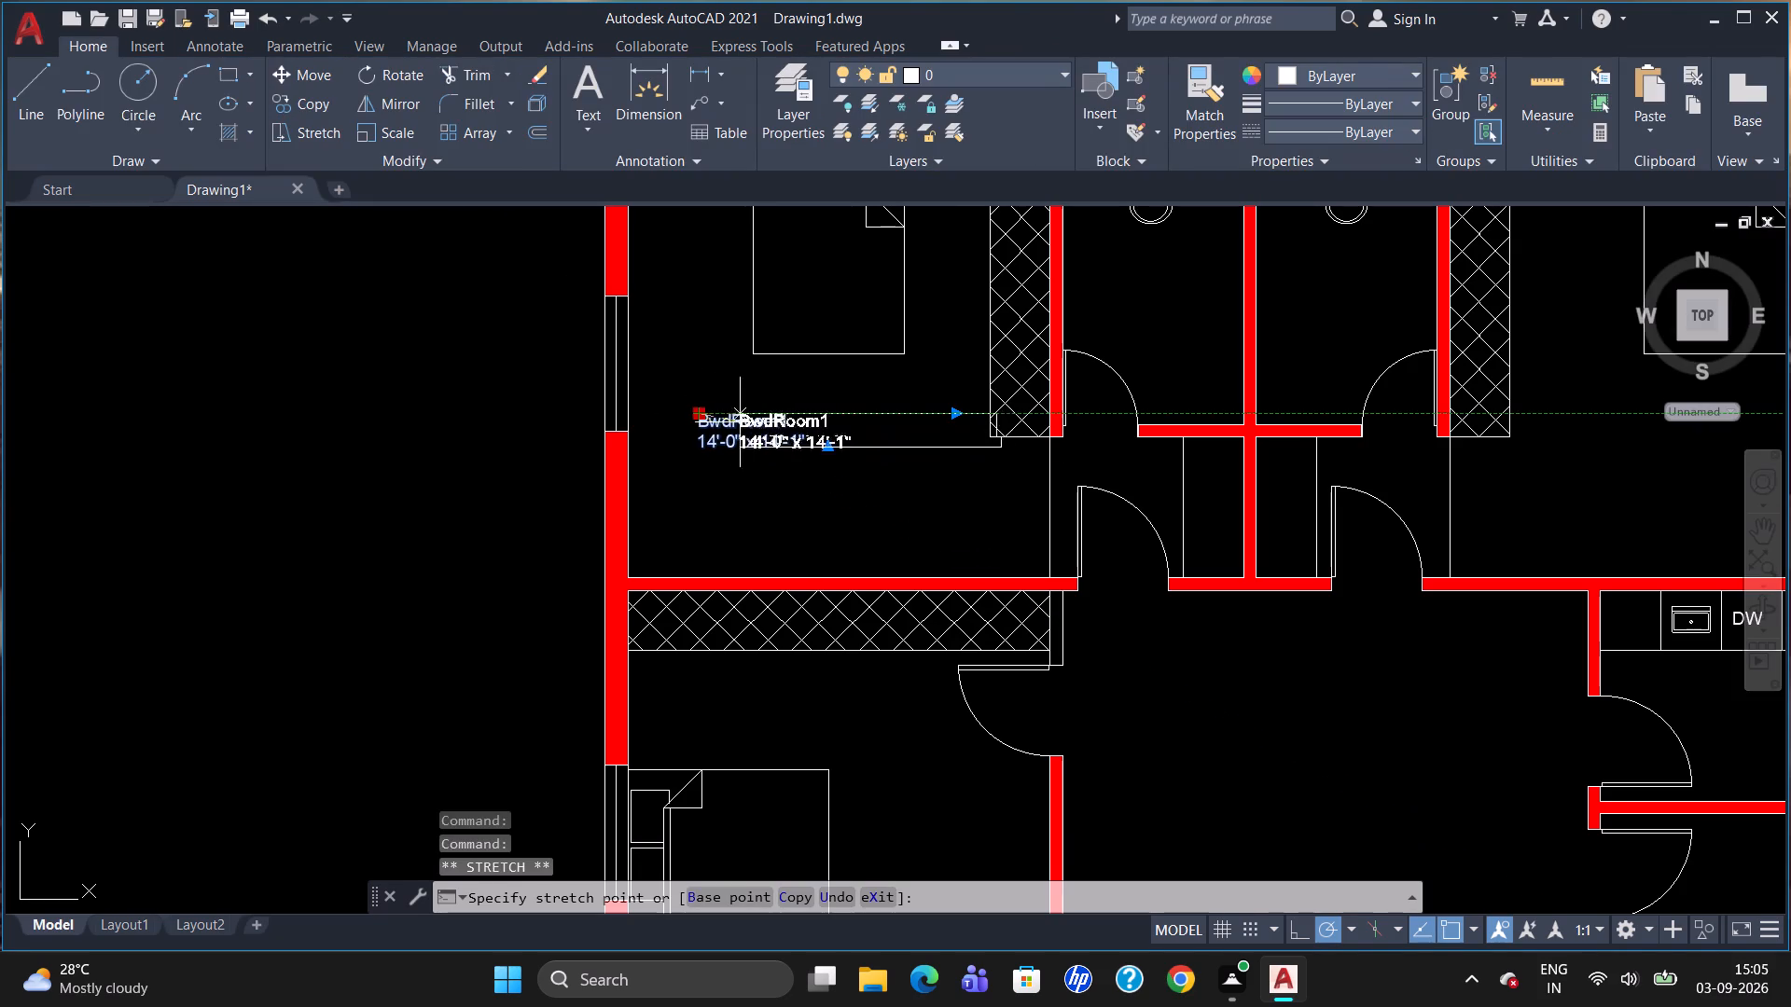
left_click(766, 423)
Correct the first line of the top-left bedroom's label to "BedRoom1".
double_click(784, 421)
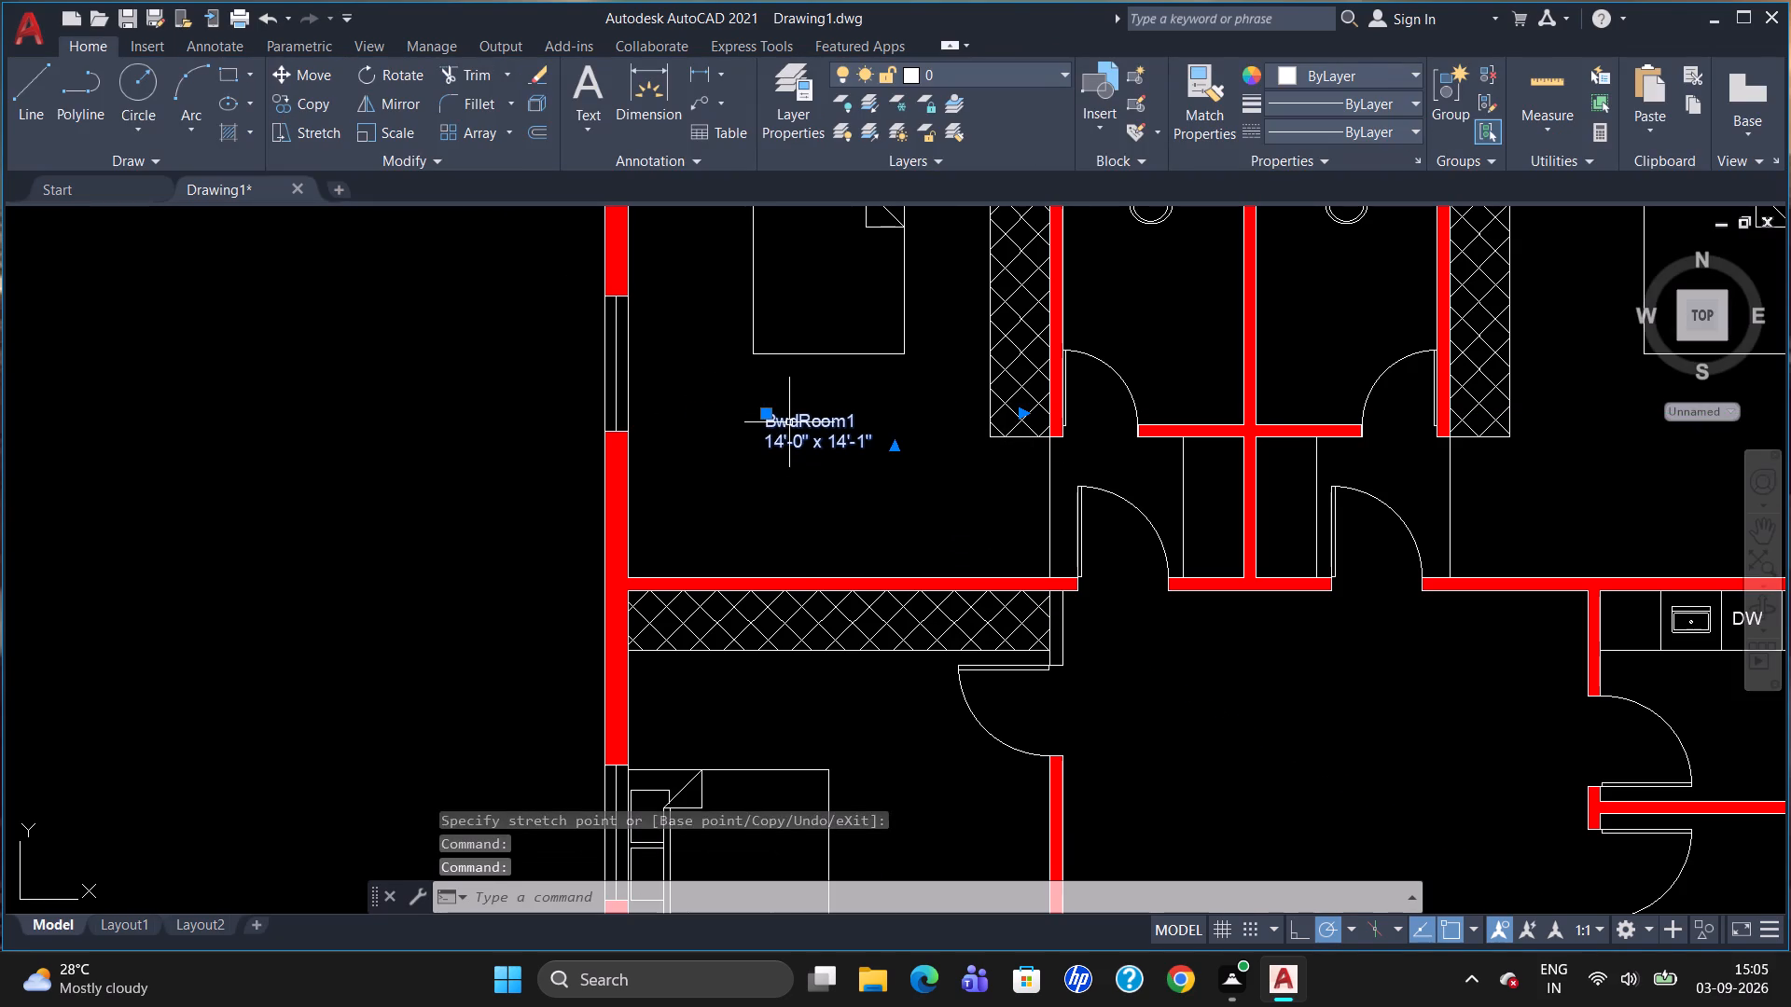
double_click(792, 425)
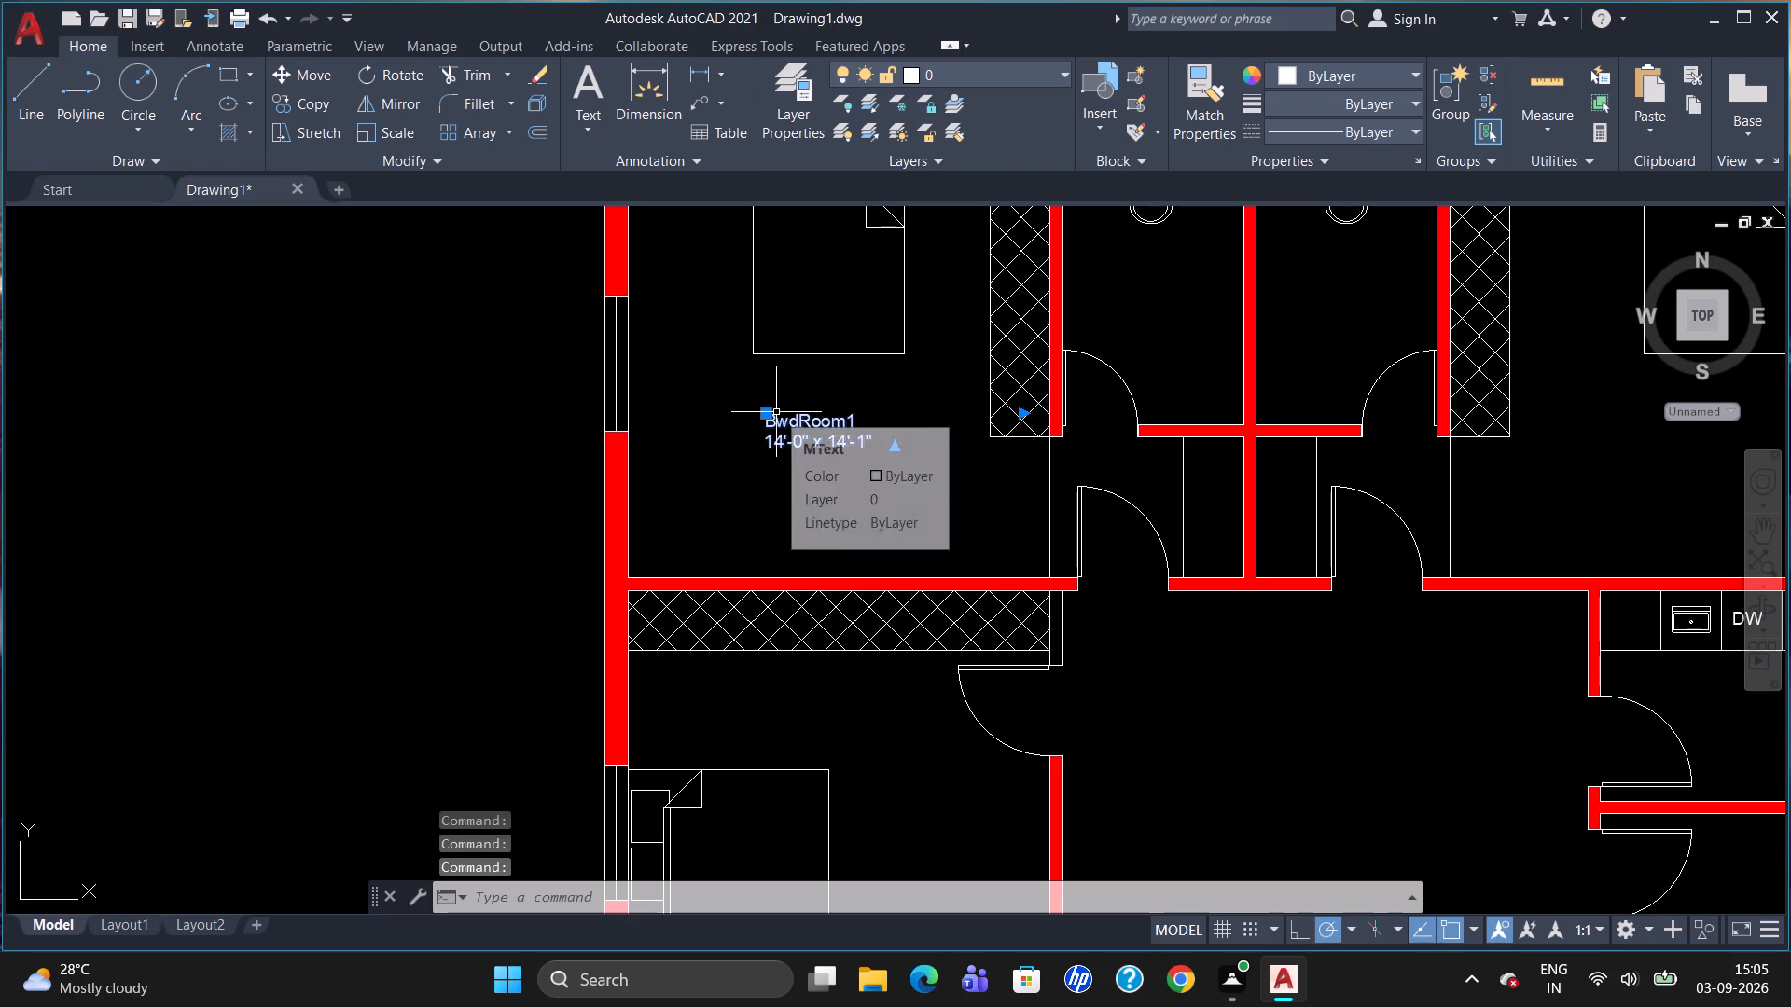
key("Escape")
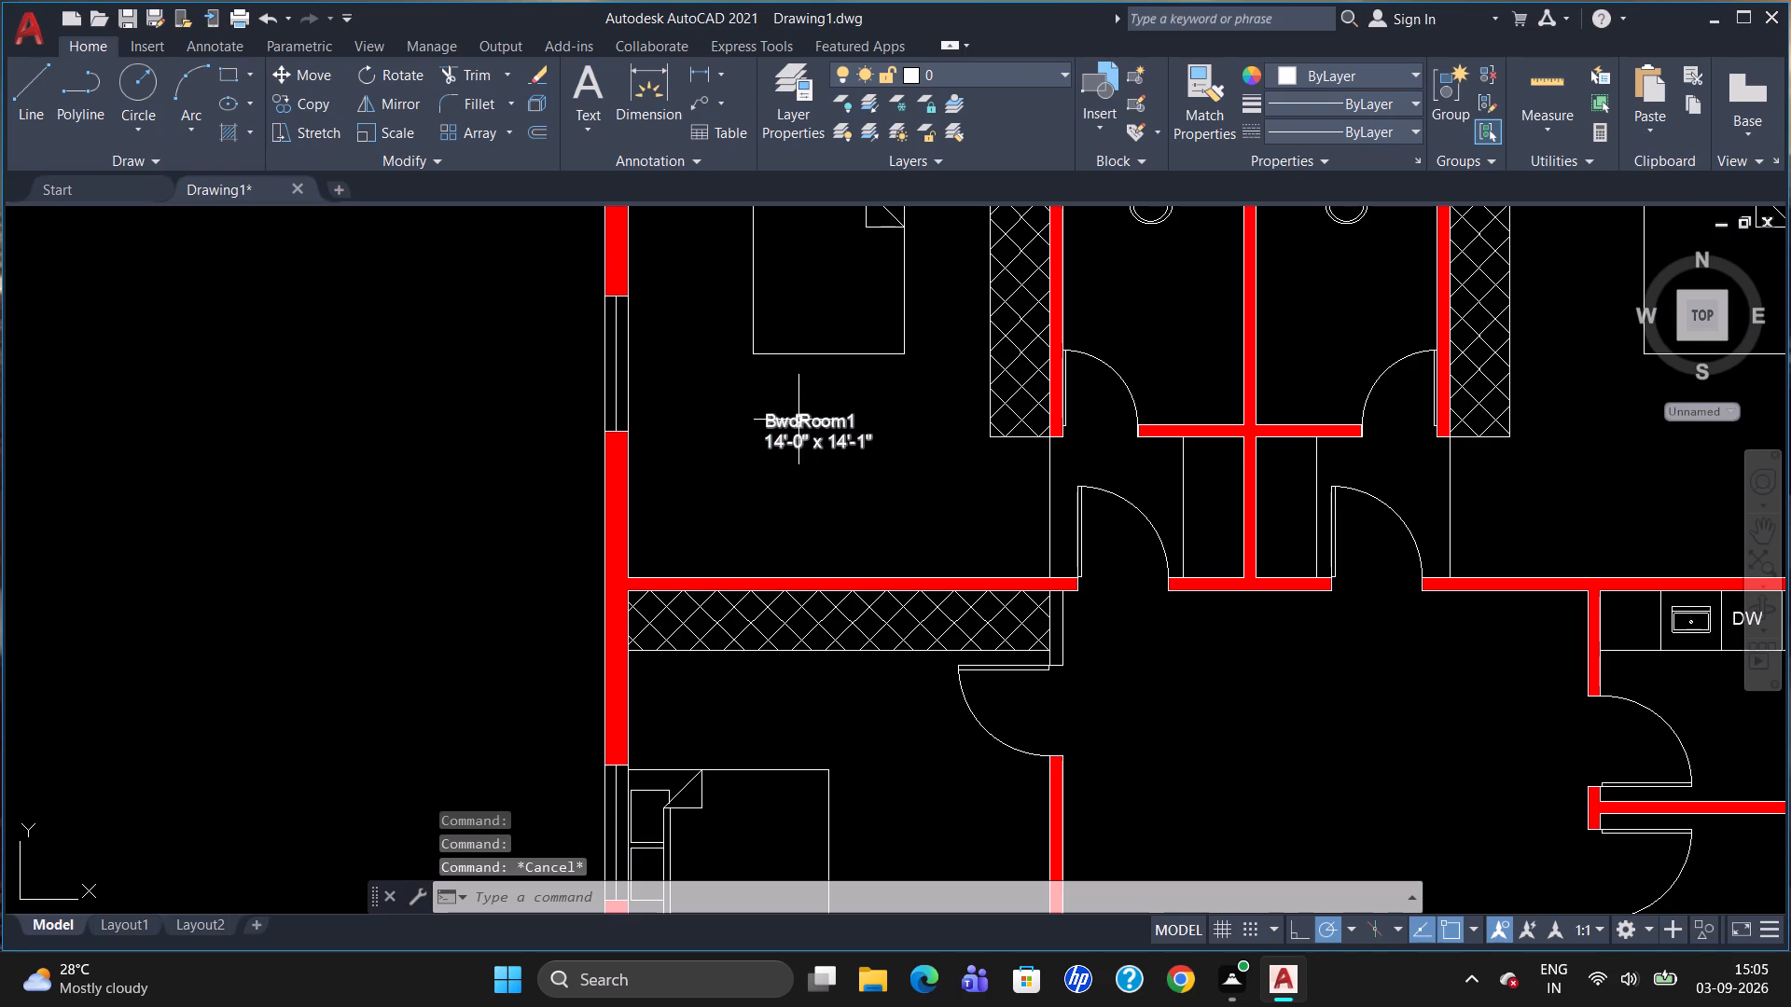
double_click(789, 426)
left_click(790, 423)
key("BackSpace")
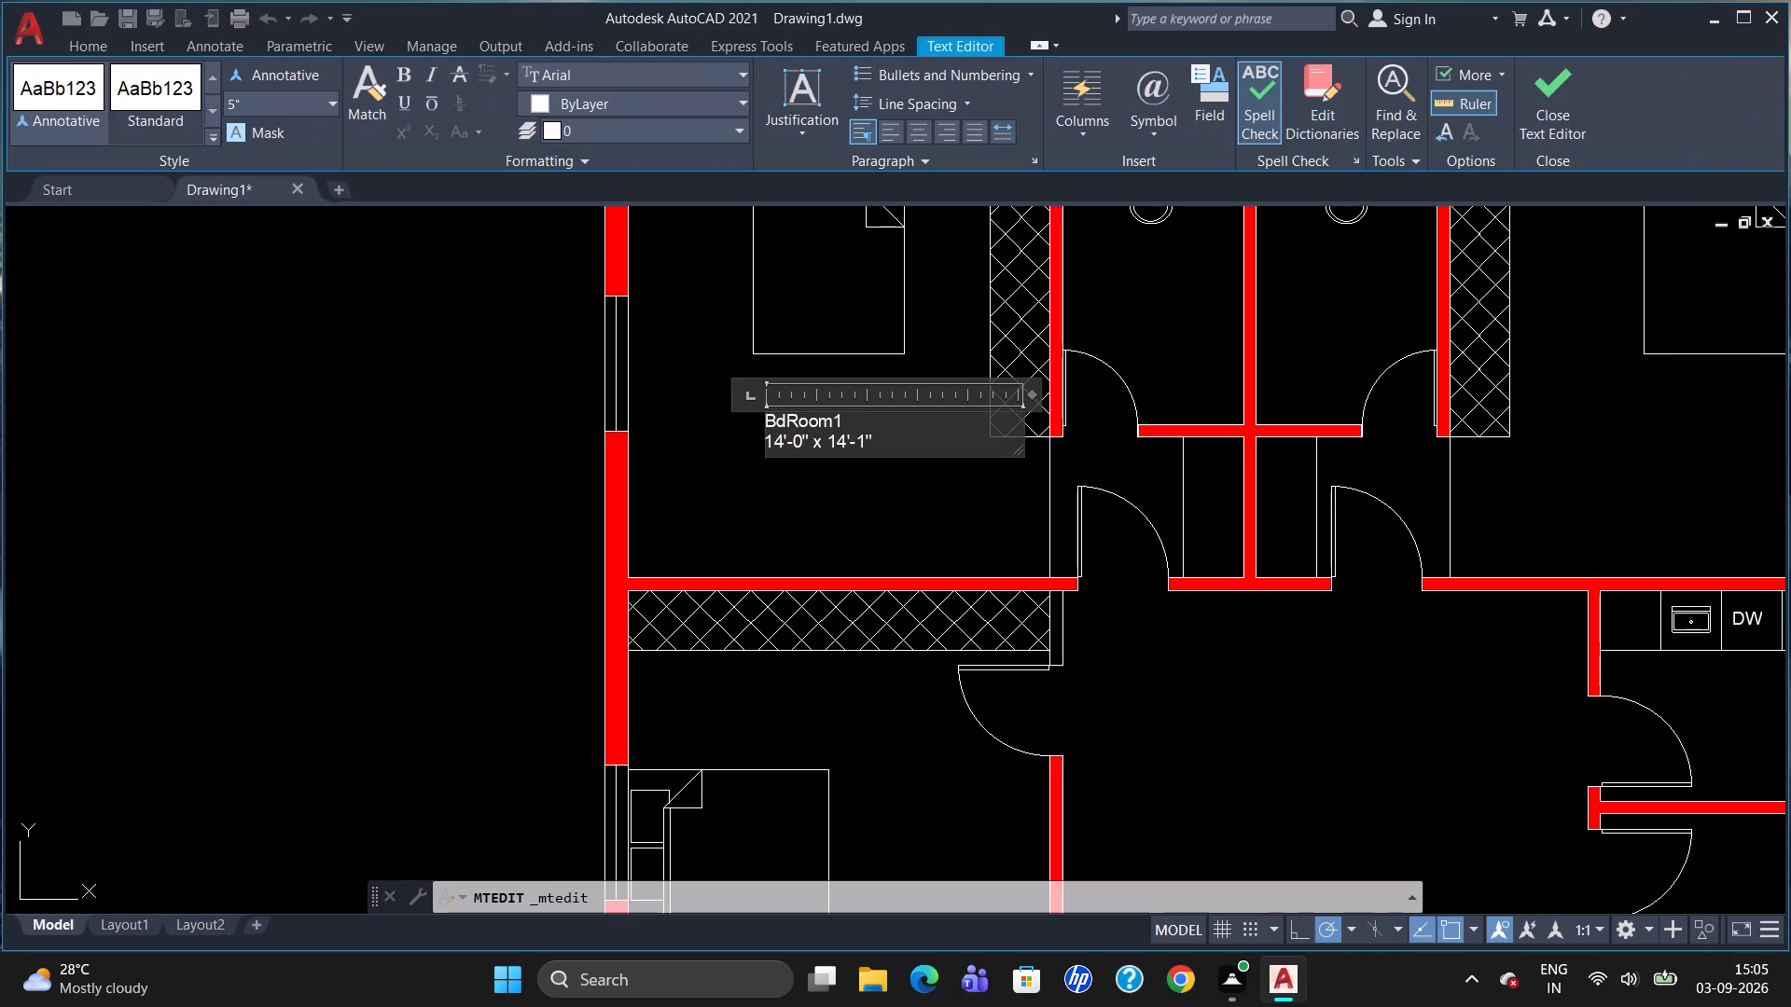
key("e")
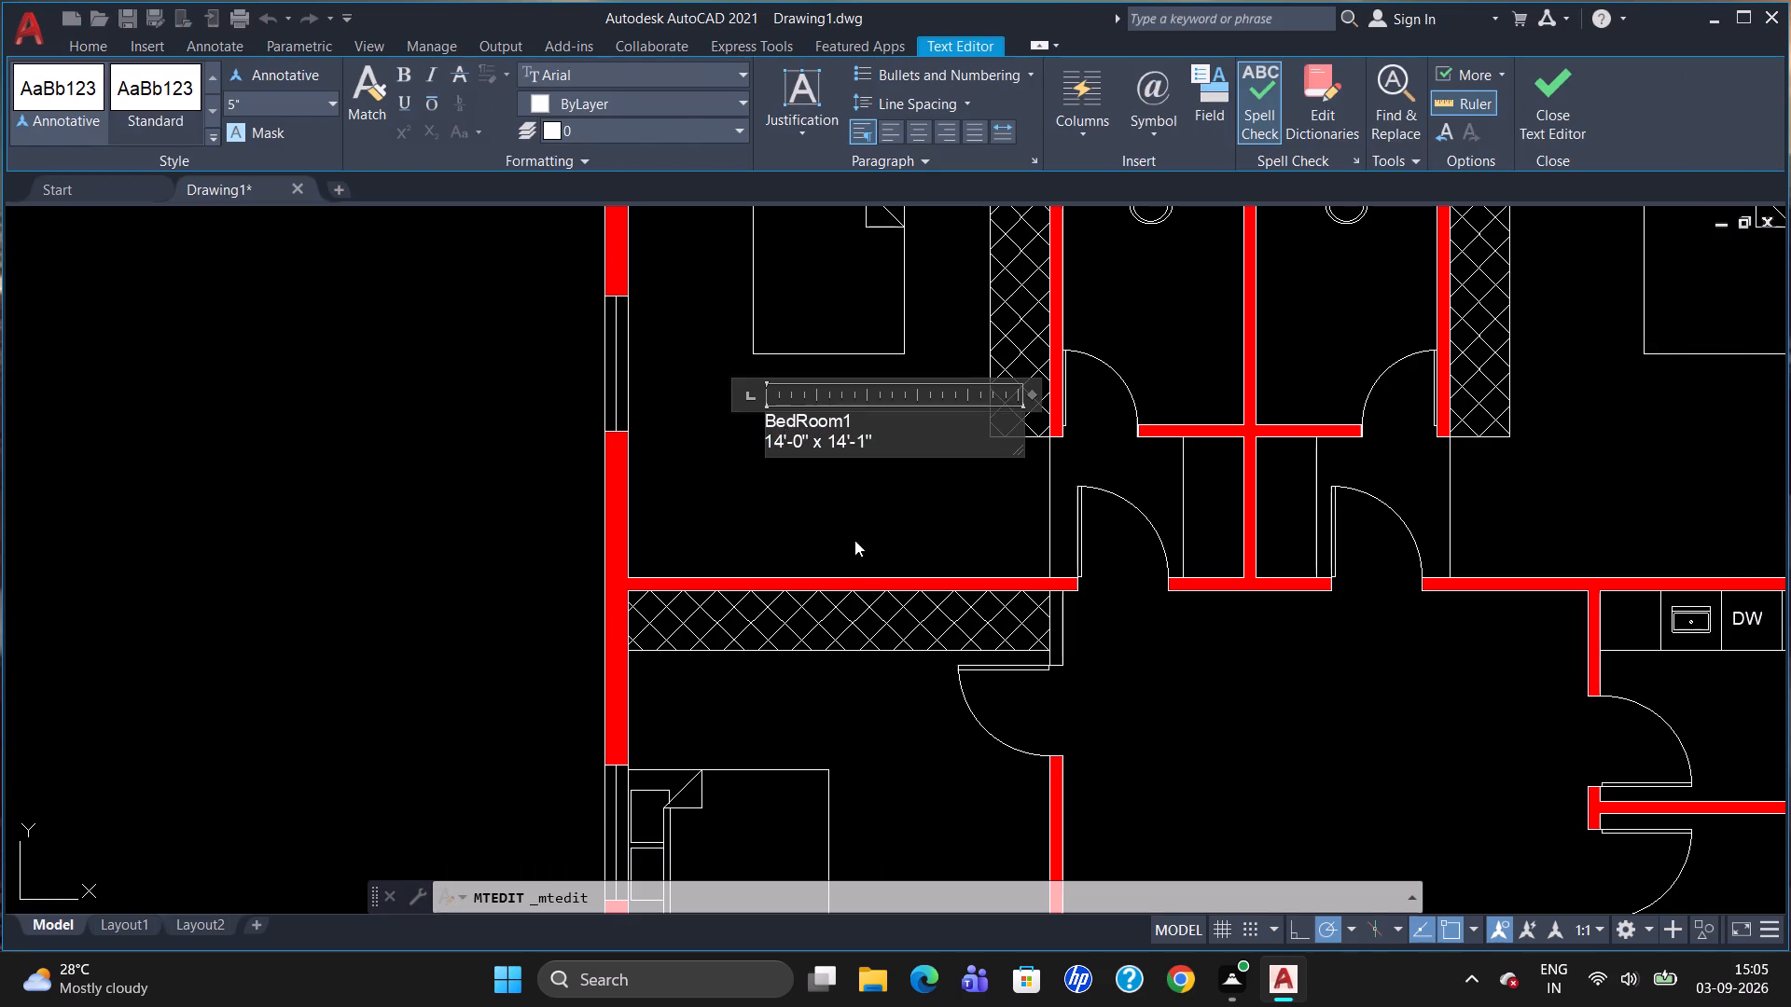
left_click(854, 539)
Copy the BedRoom1 label into the top-right, middle-left and lower-right bedrooms.
left_click(810, 425)
type("co")
key("Return")
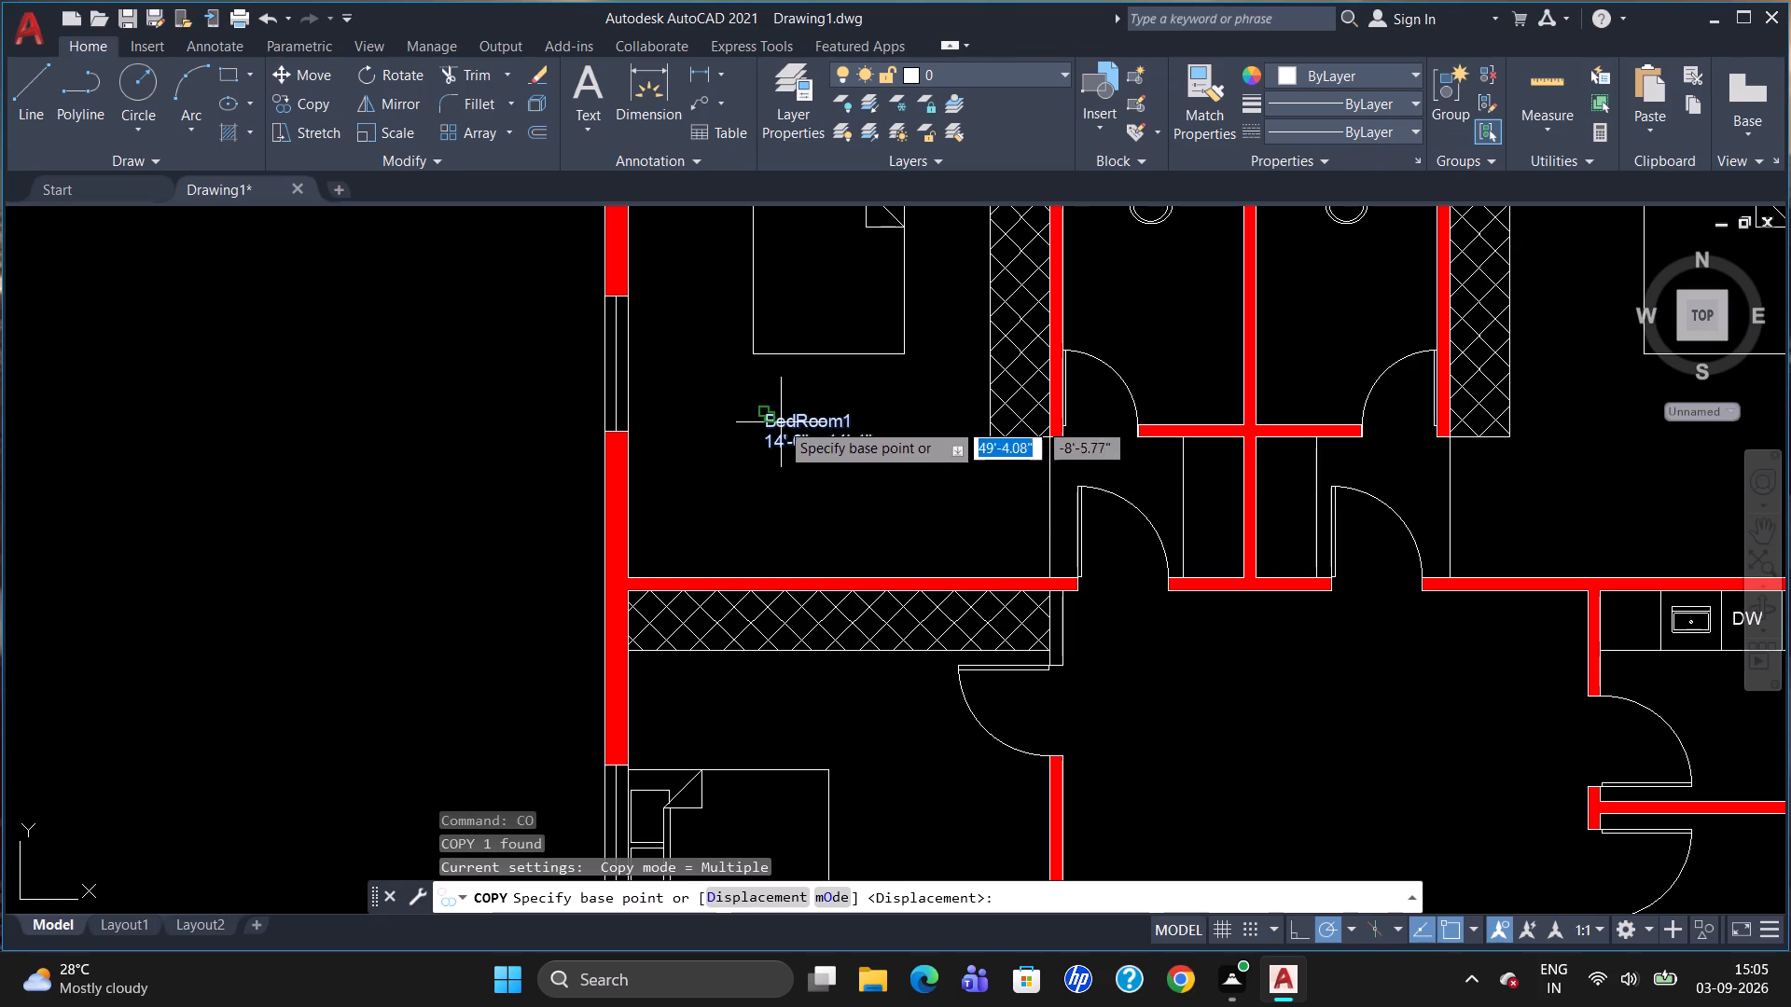
left_click(777, 420)
scroll(965, 433, "down", 2)
scroll(1271, 425, "up", 2)
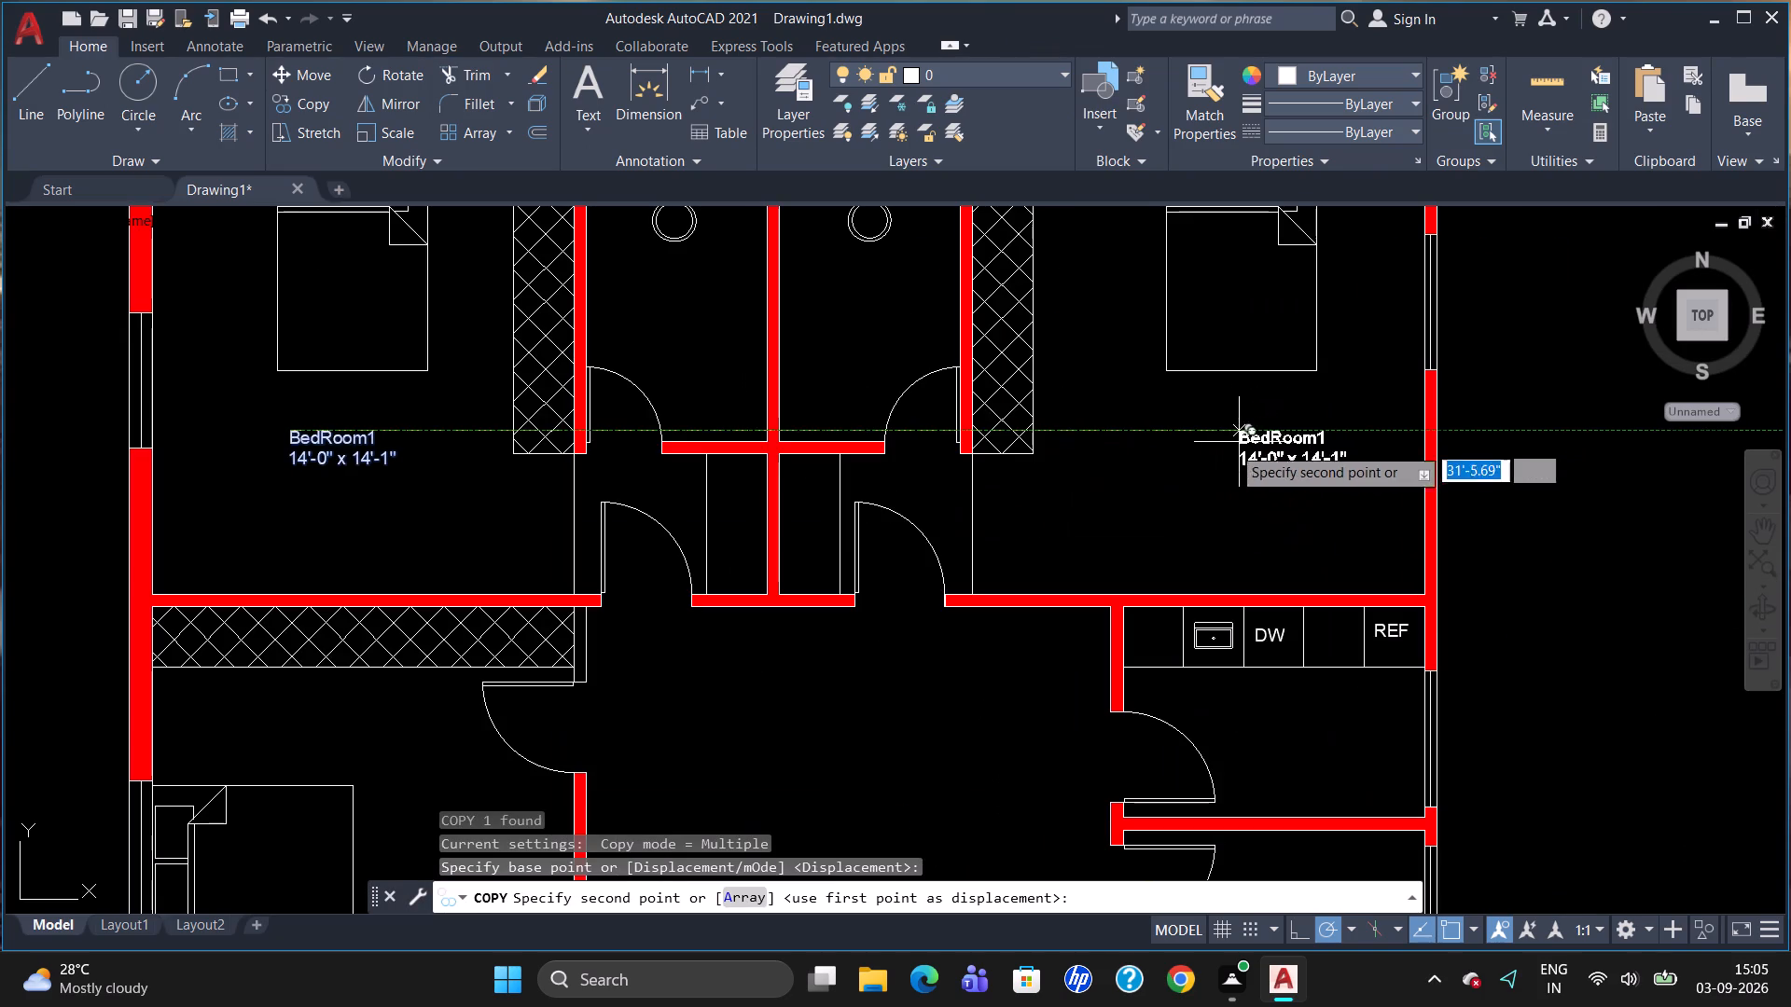
left_click(1221, 448)
scroll(1203, 332, "down", 2)
scroll(853, 587, "up", 2)
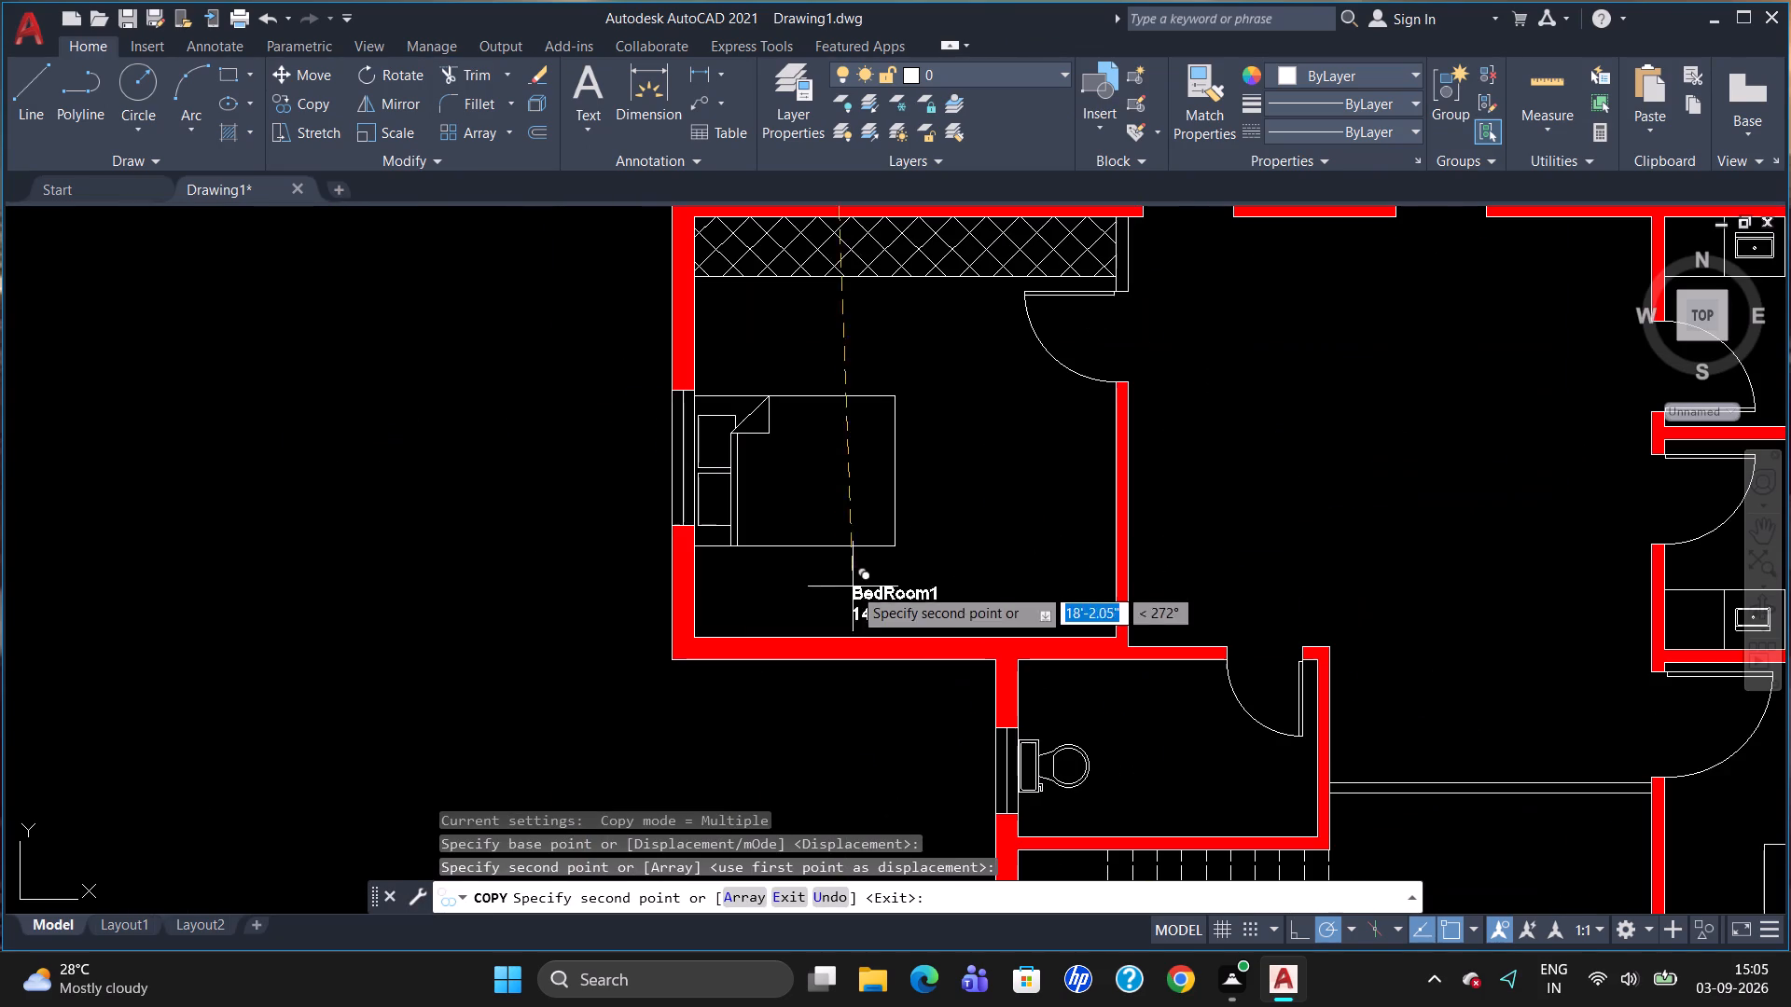
left_click(952, 478)
scroll(901, 471, "down", 2)
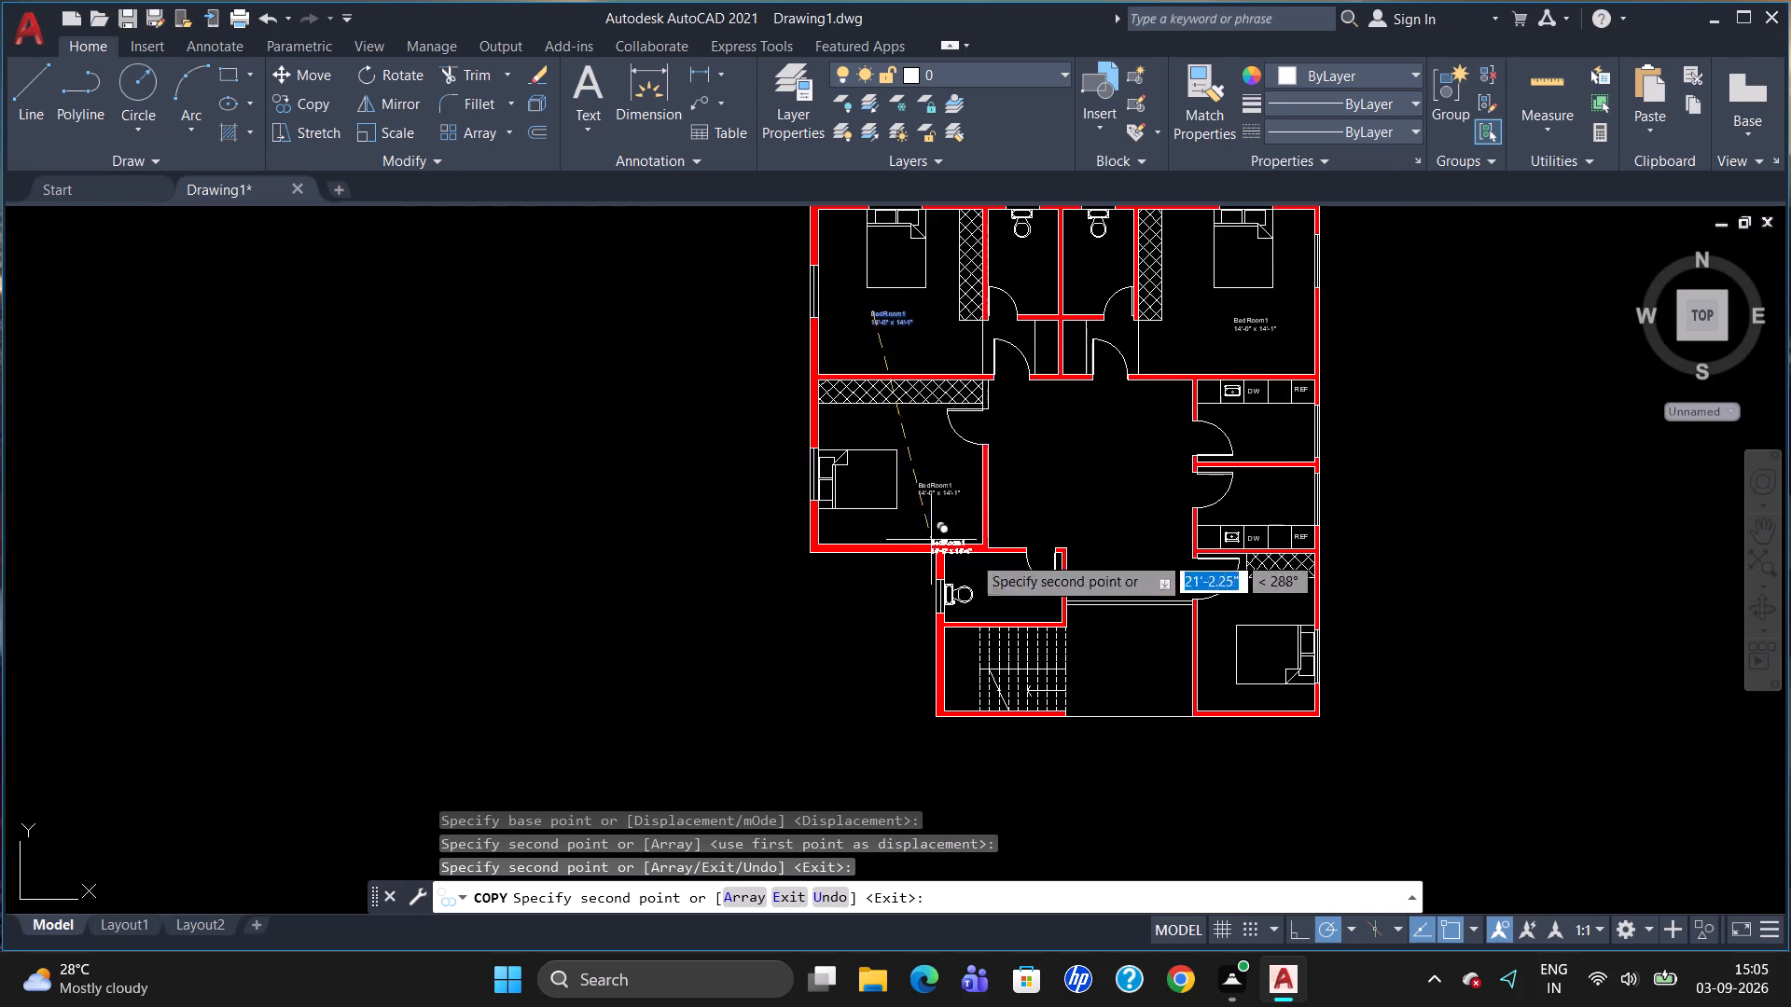
scroll(1281, 599, "up", 2)
scroll(1197, 546, "down", 2)
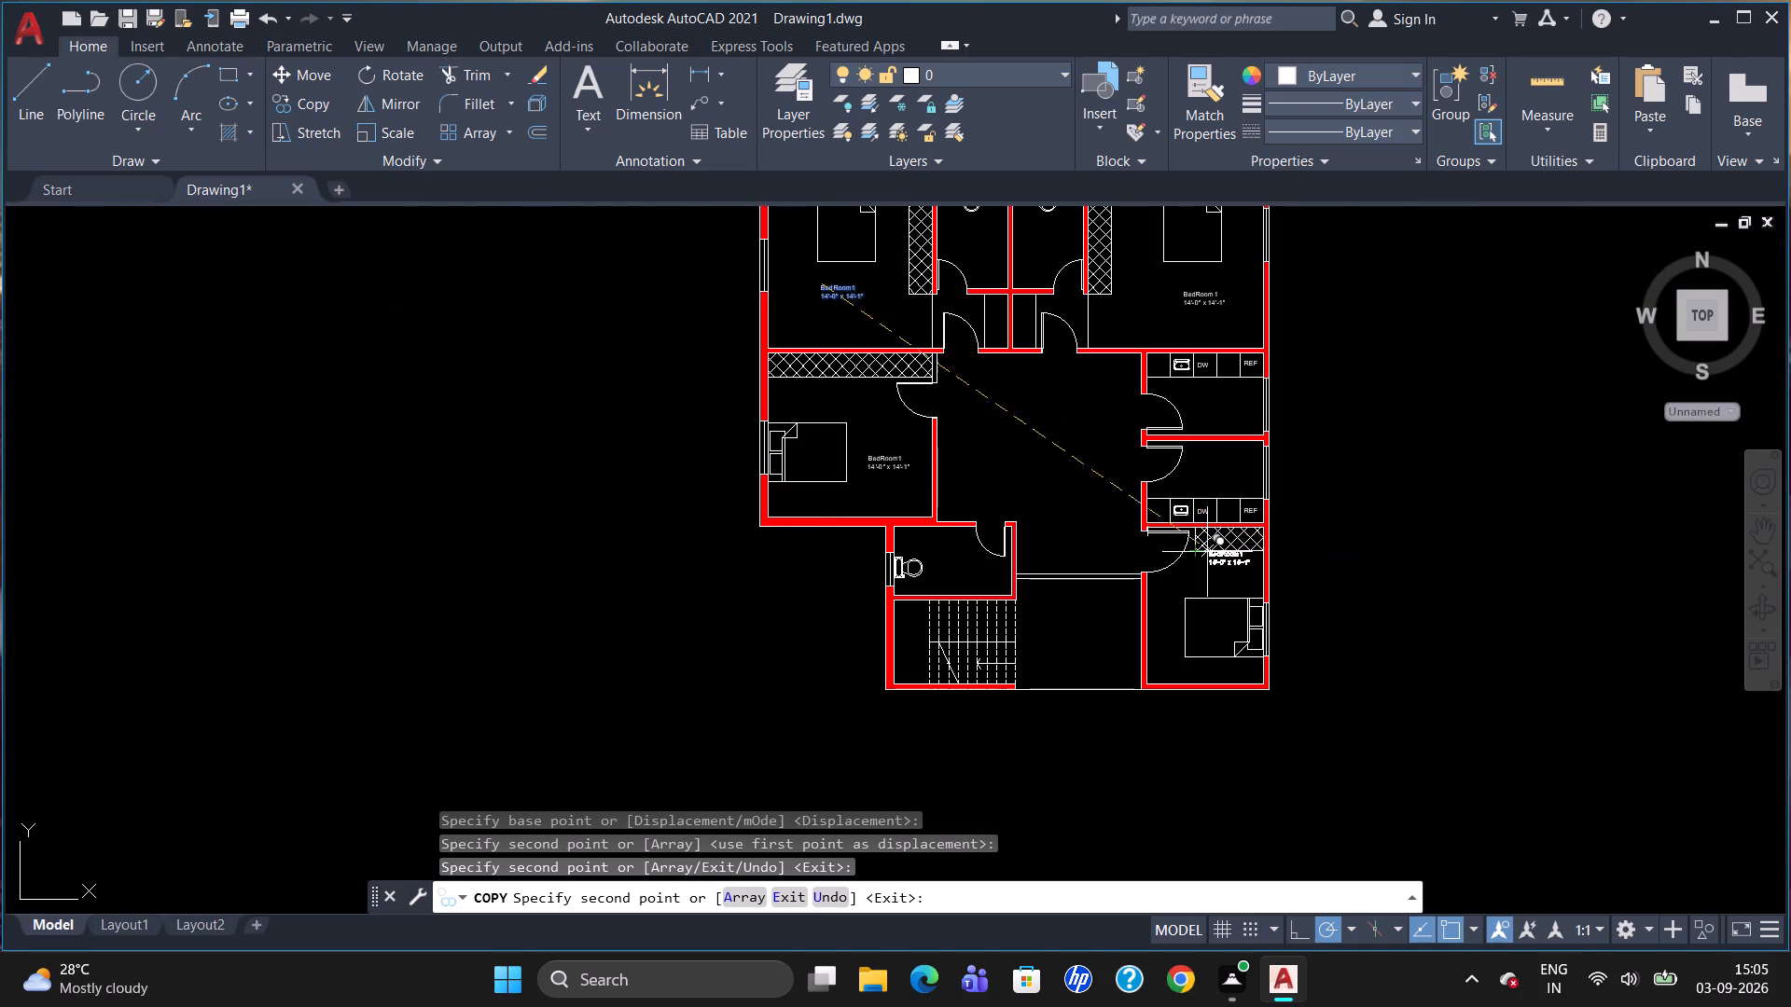
scroll(1198, 570, "up", 3)
left_click(1159, 587)
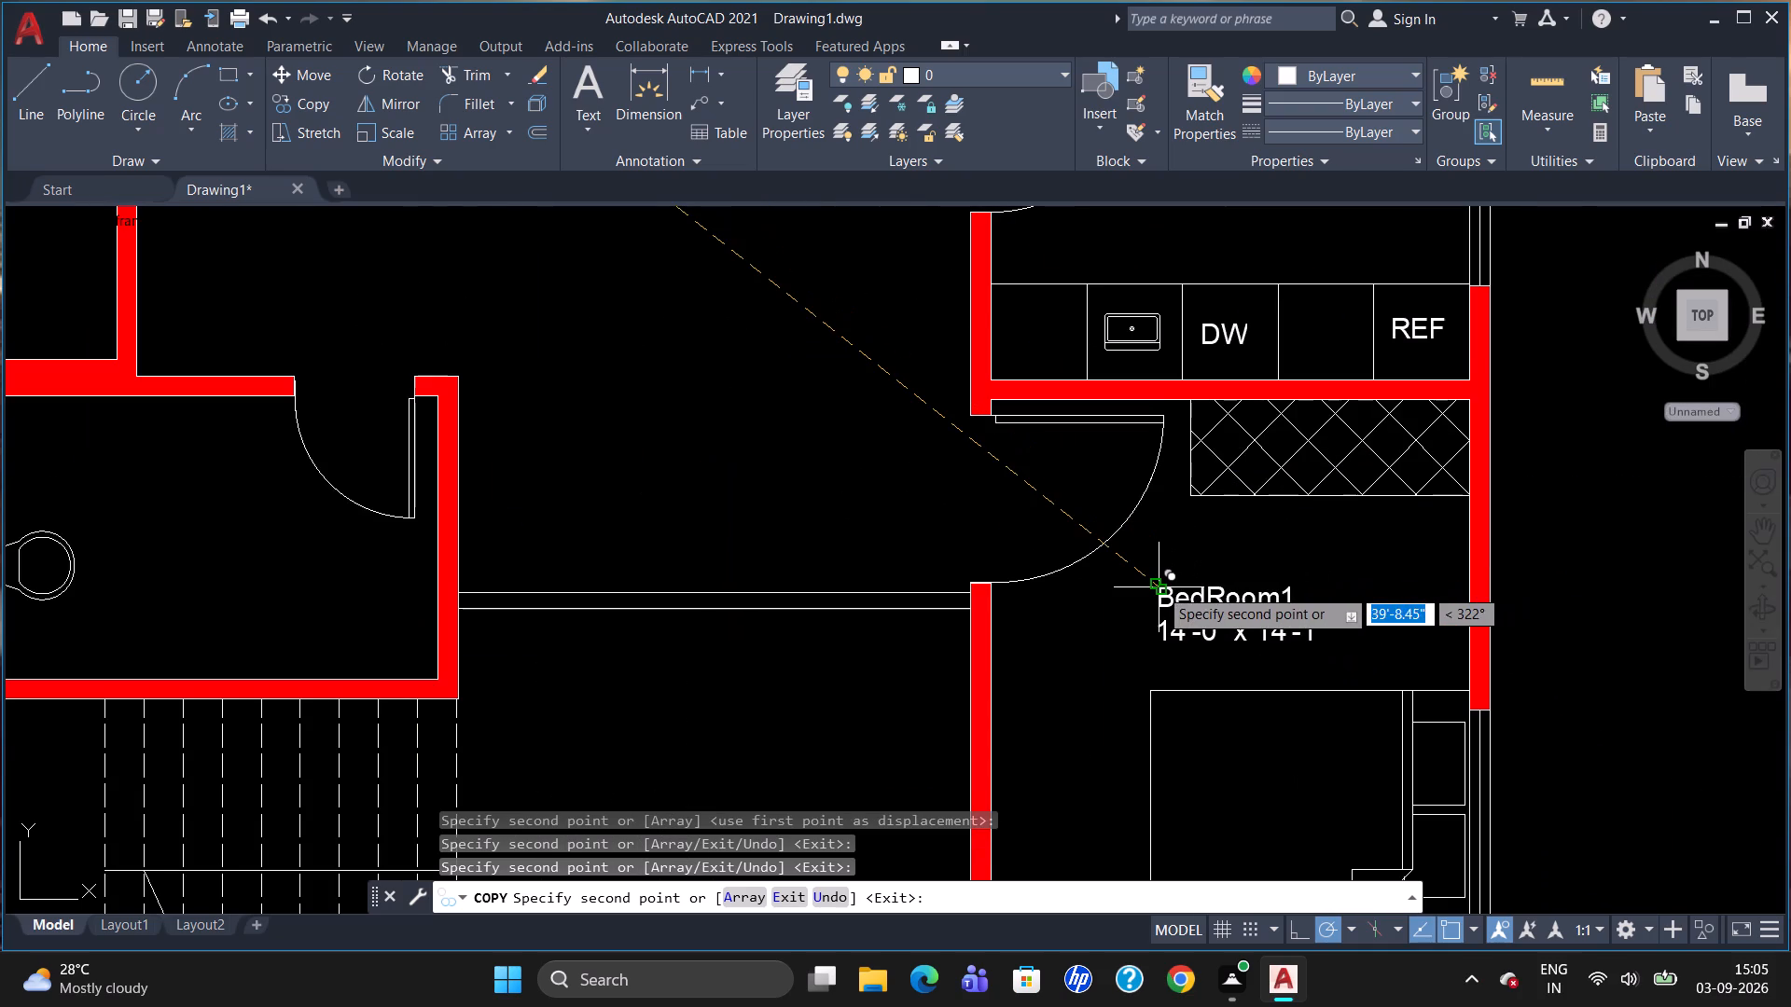
key("Escape")
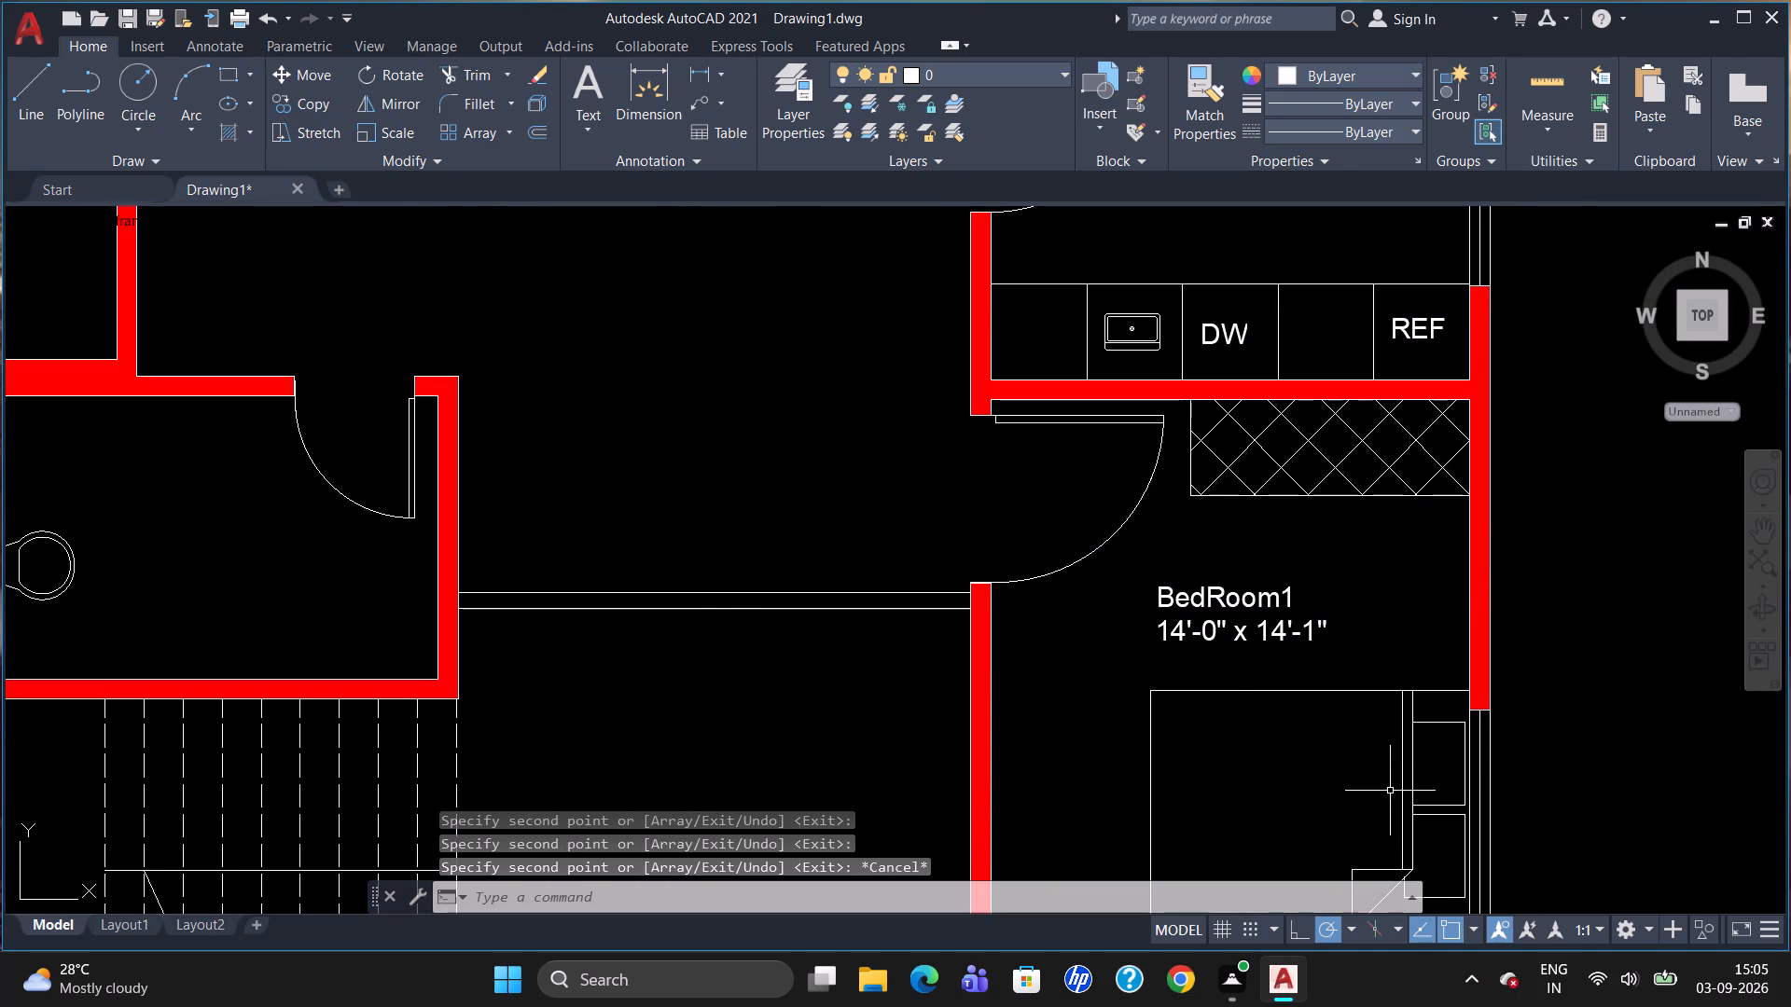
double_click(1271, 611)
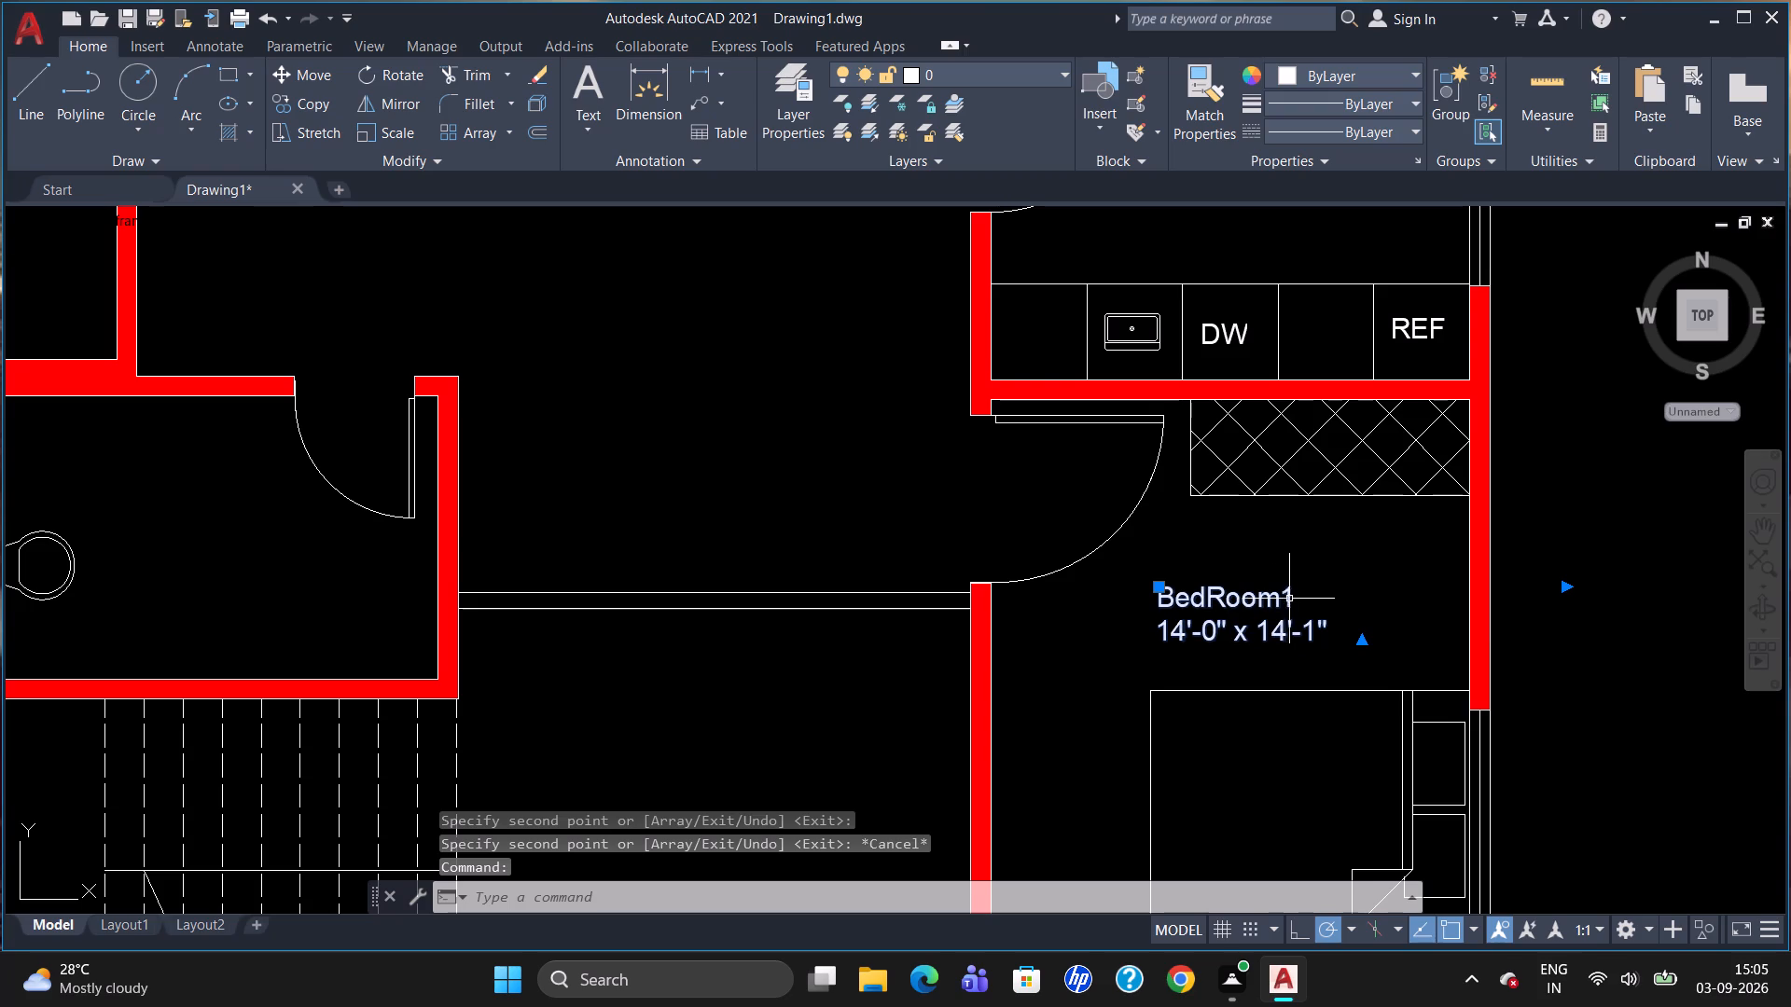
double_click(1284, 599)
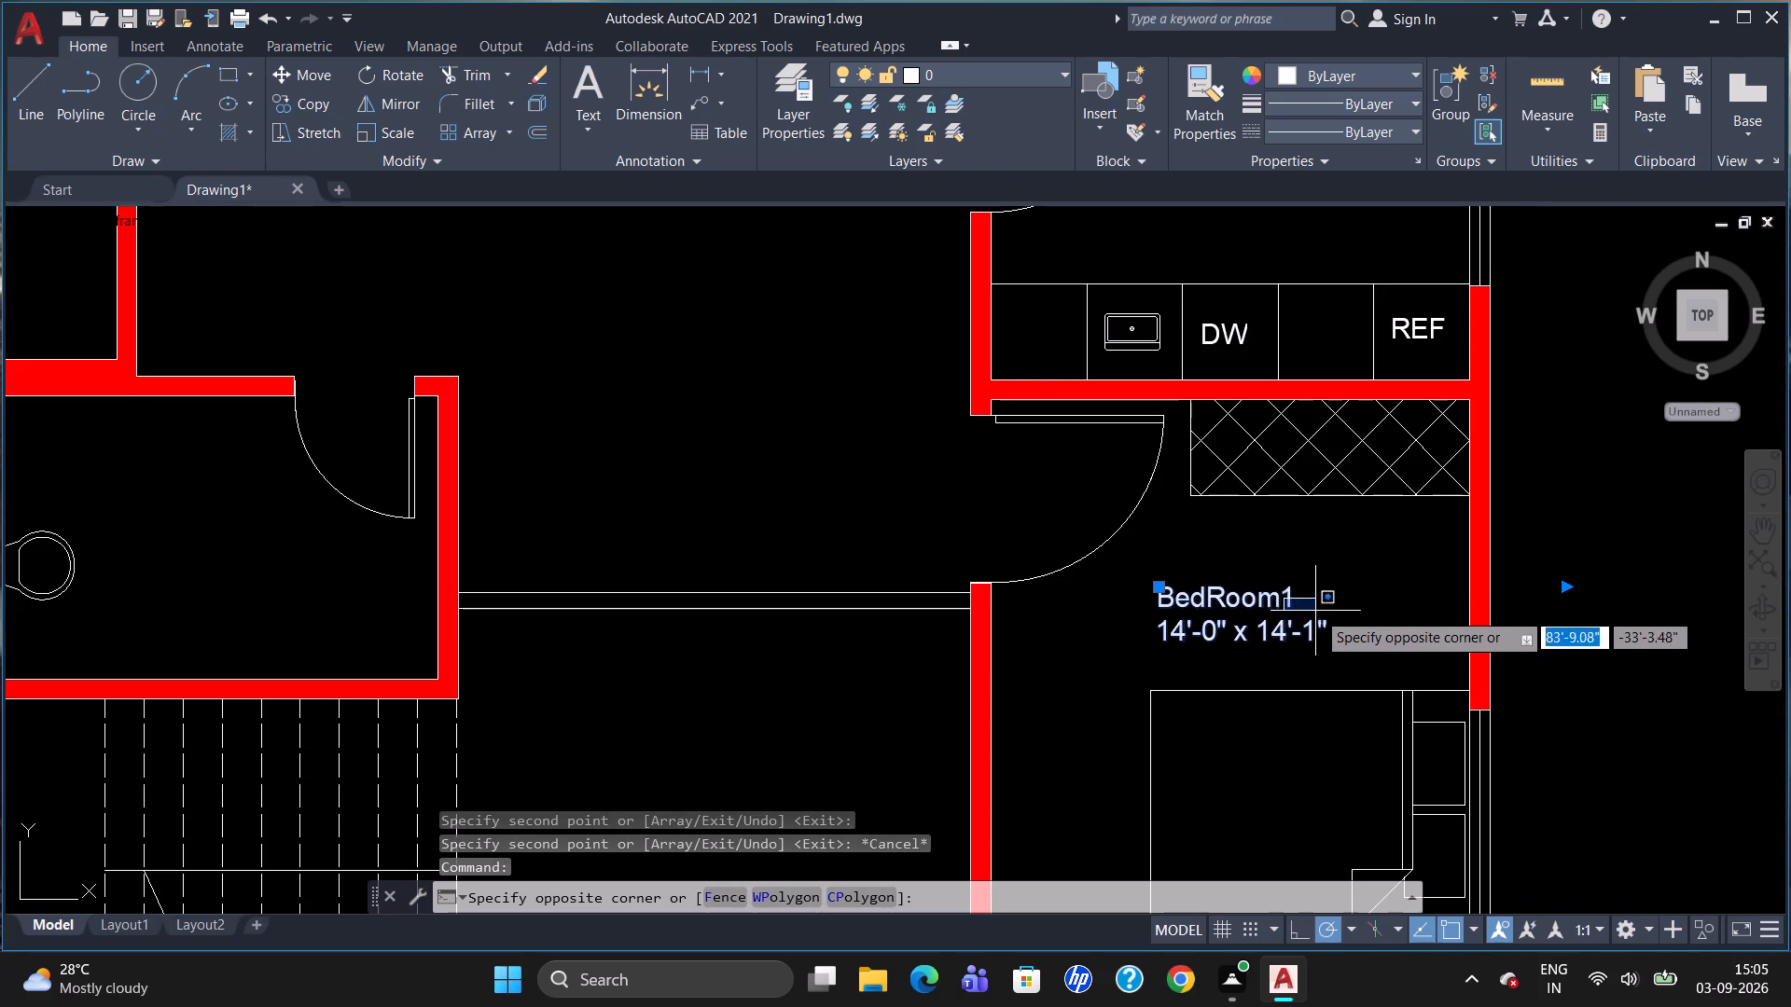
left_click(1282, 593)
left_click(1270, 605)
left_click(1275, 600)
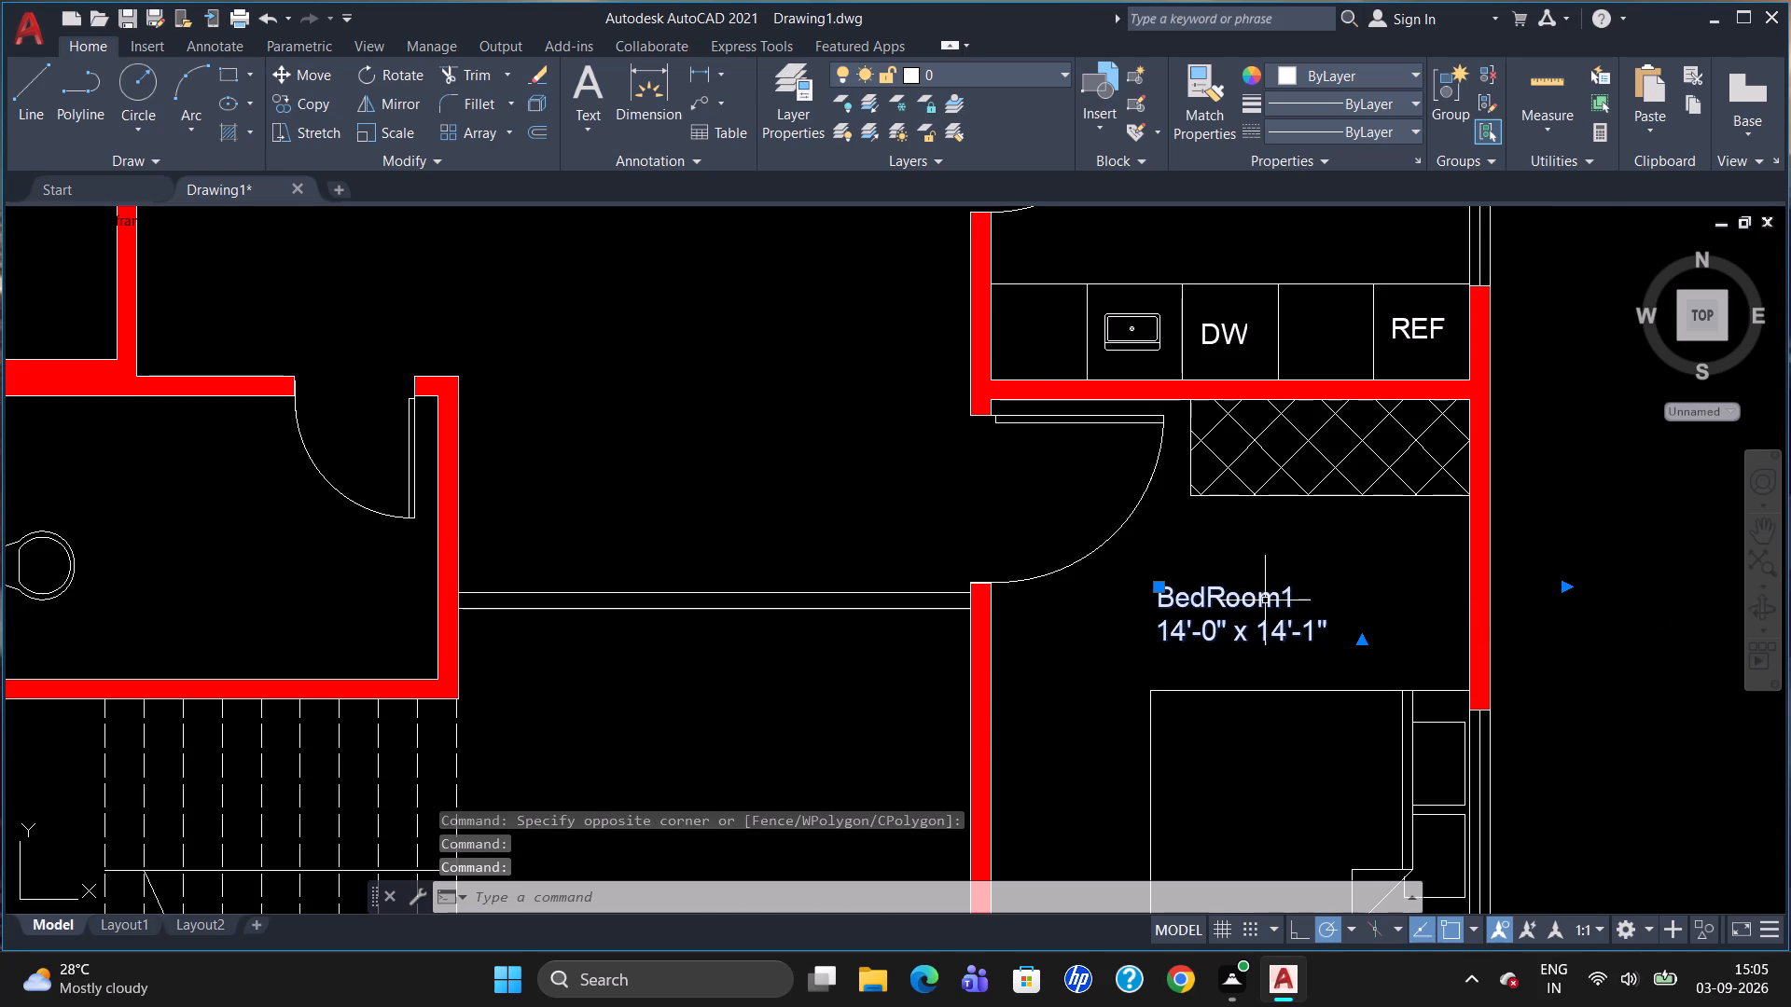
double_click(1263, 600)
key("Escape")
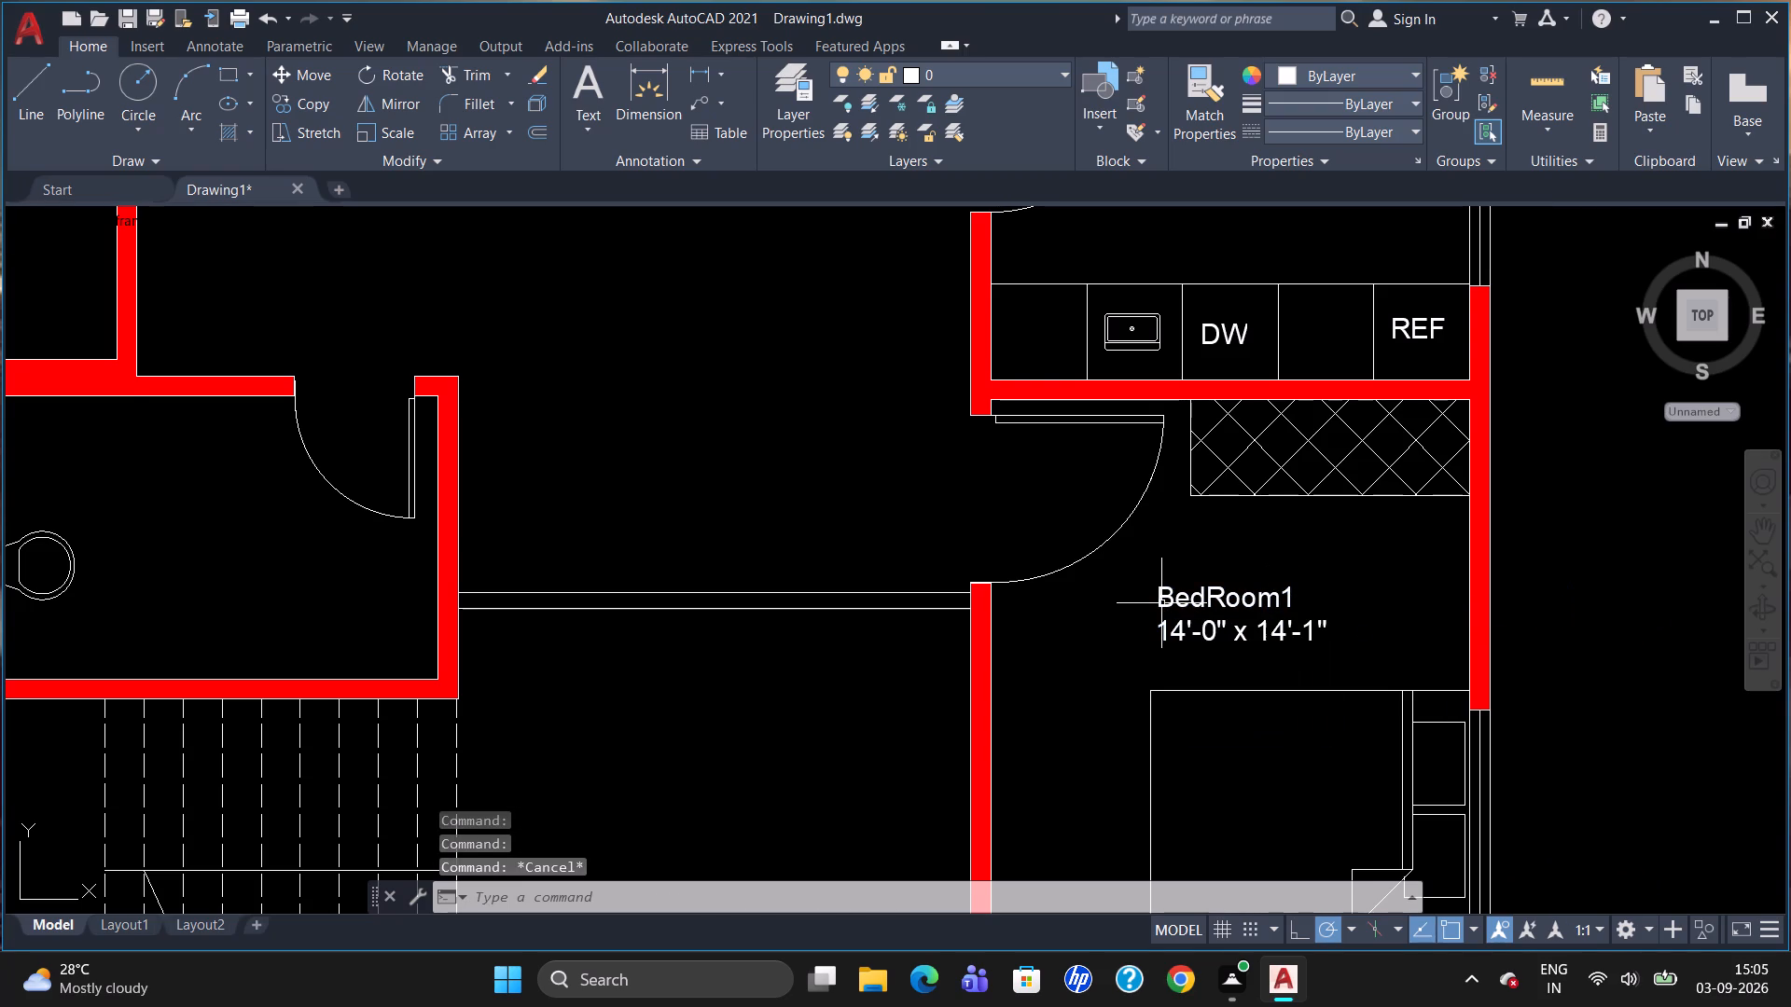
Change the lower-right bedroom's label to "BedRoom4" with "10'-0" x 13'-5"" on the second line.
double_click(1215, 598)
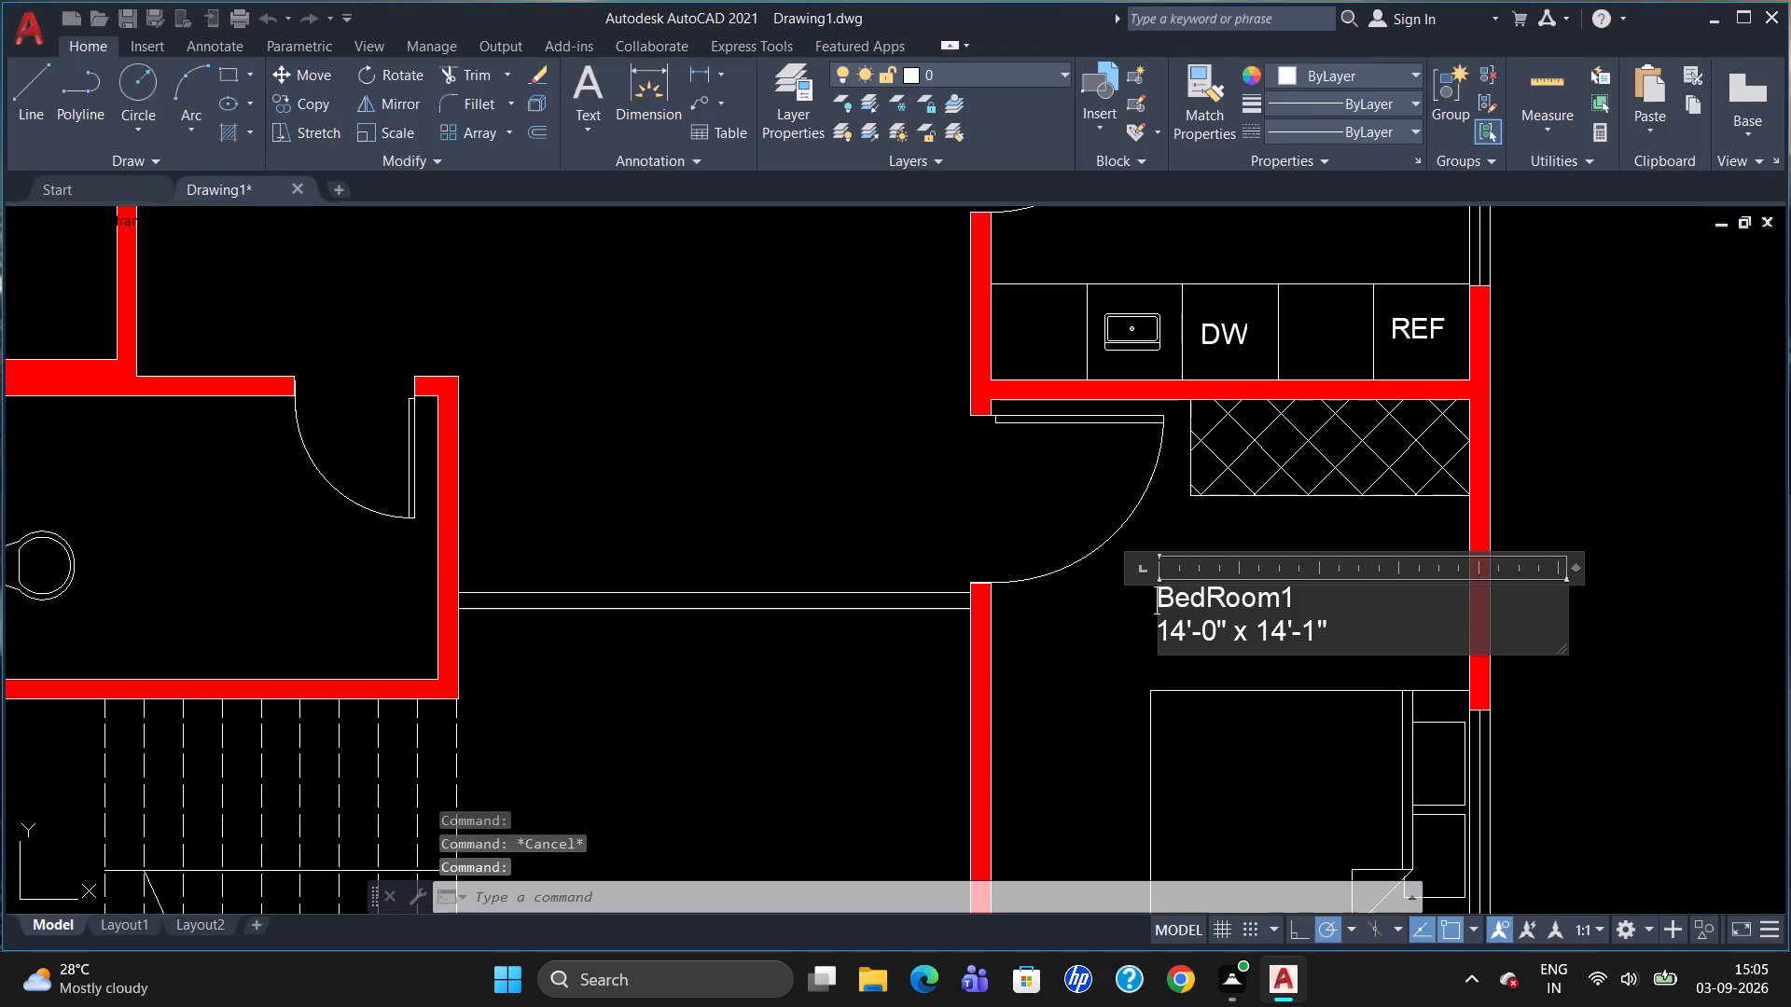
left_click(1310, 590)
key("BackSpace")
key("4")
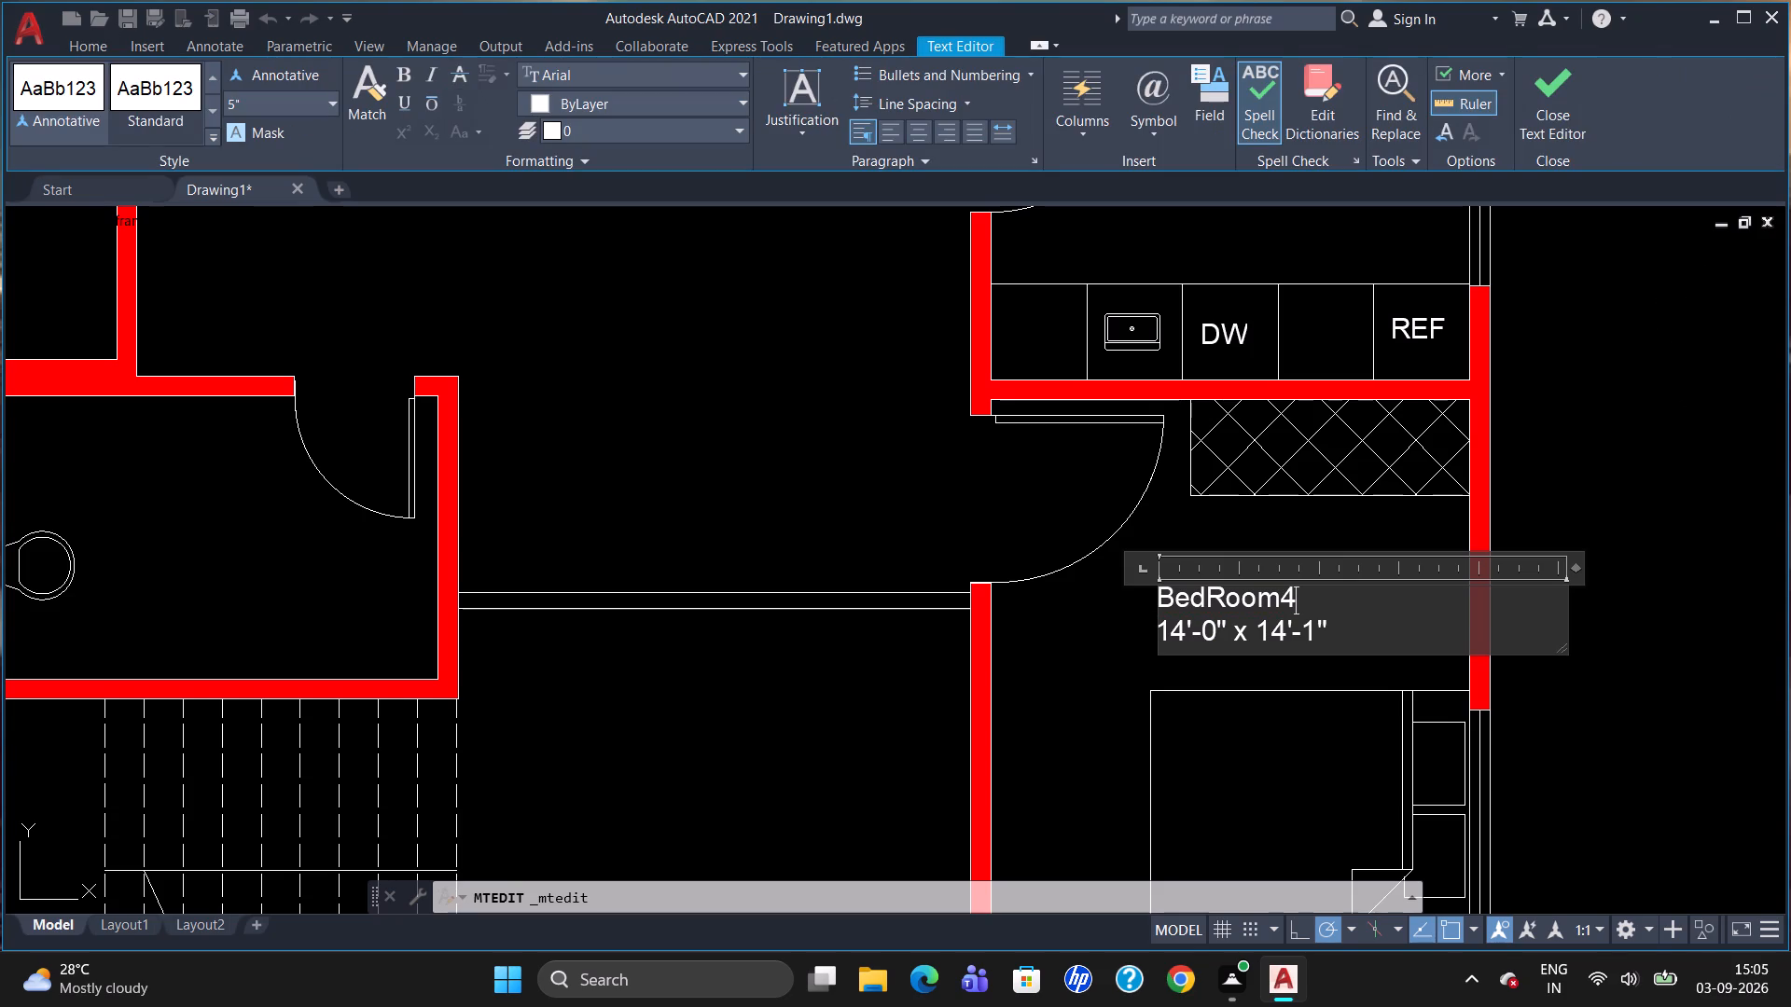
left_click_drag(1343, 636, 1124, 640)
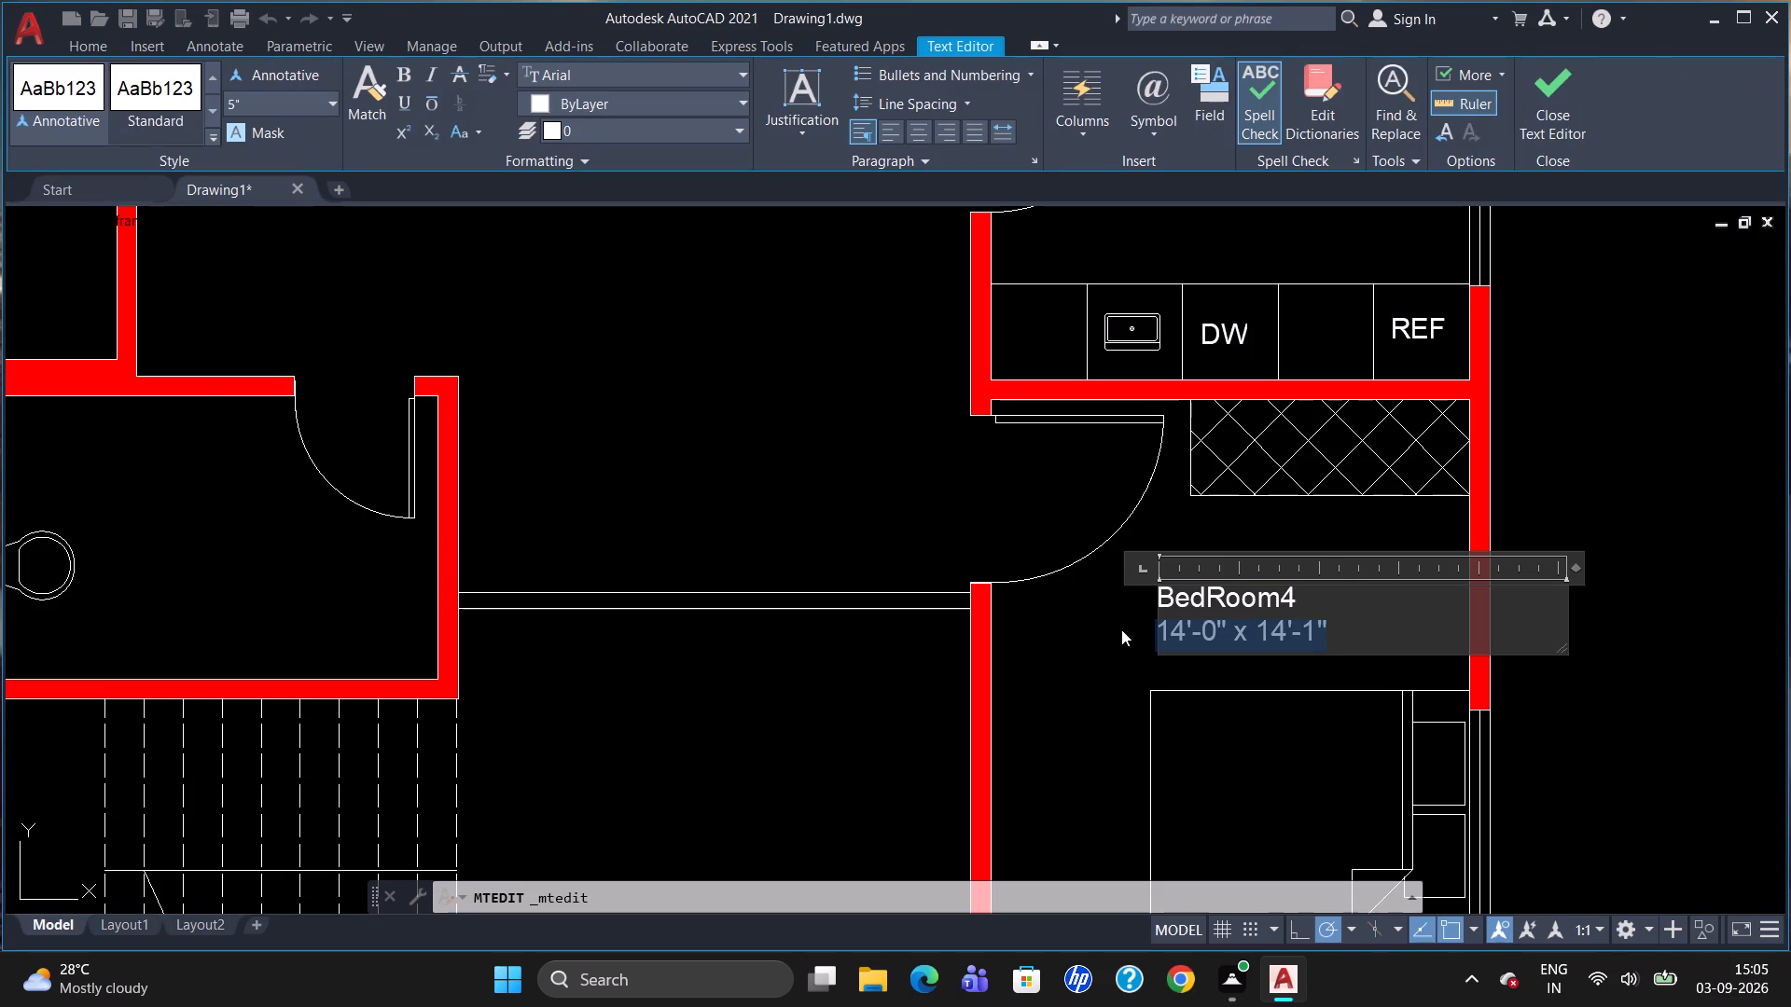
key("Delete")
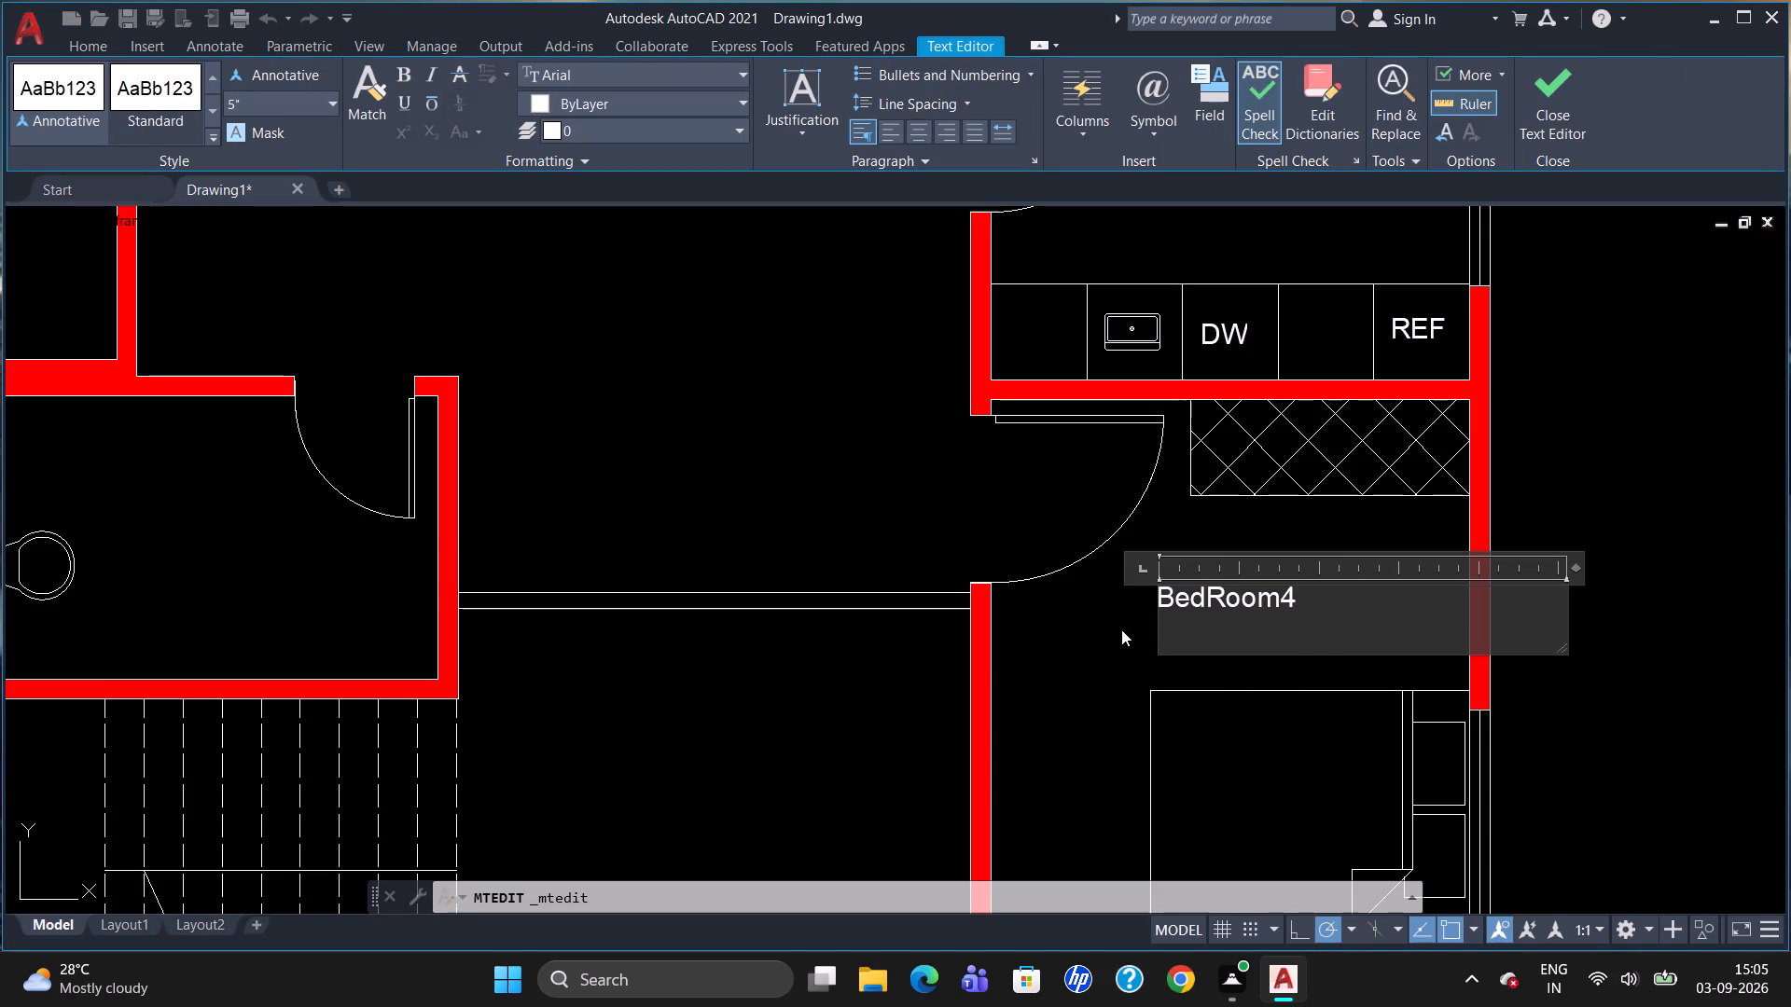
key("1")
type("0'-0\" x")
key("space")
type("13'-5\"")
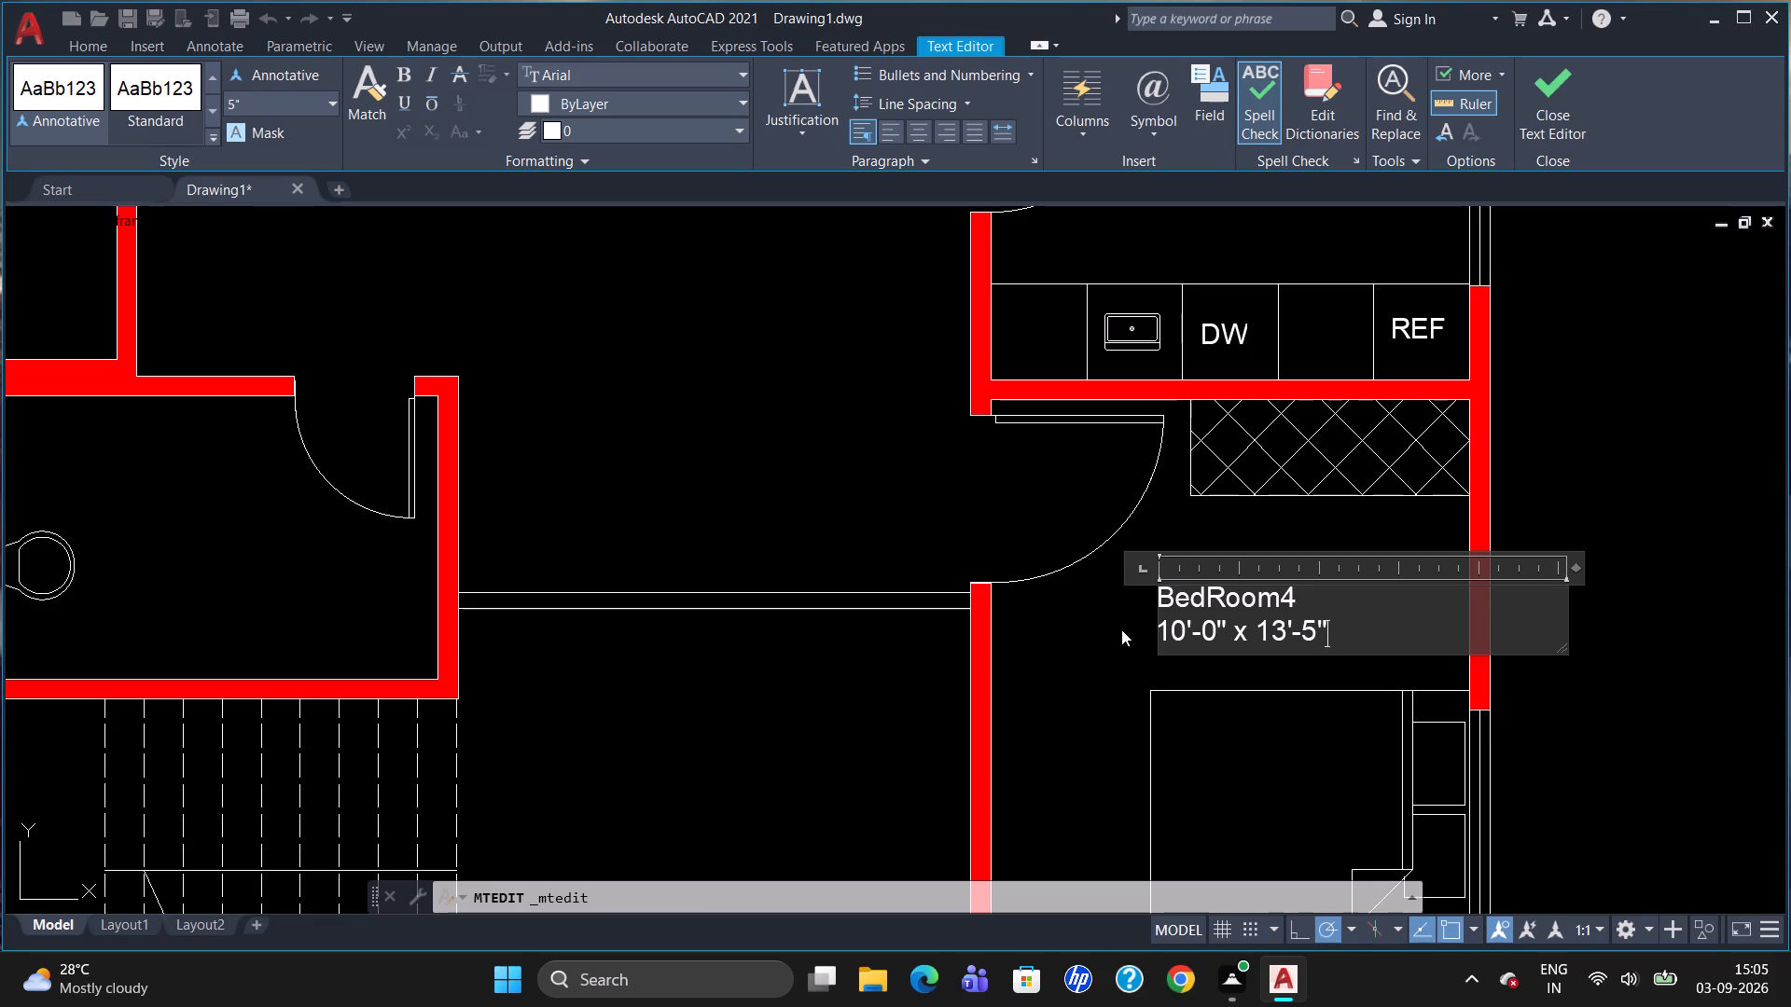
left_click(1105, 634)
Change the middle-left bedroom's label to "BedRoom3" with dimensions 14'-0" x 14'-0".
scroll(1269, 470, "down", 1)
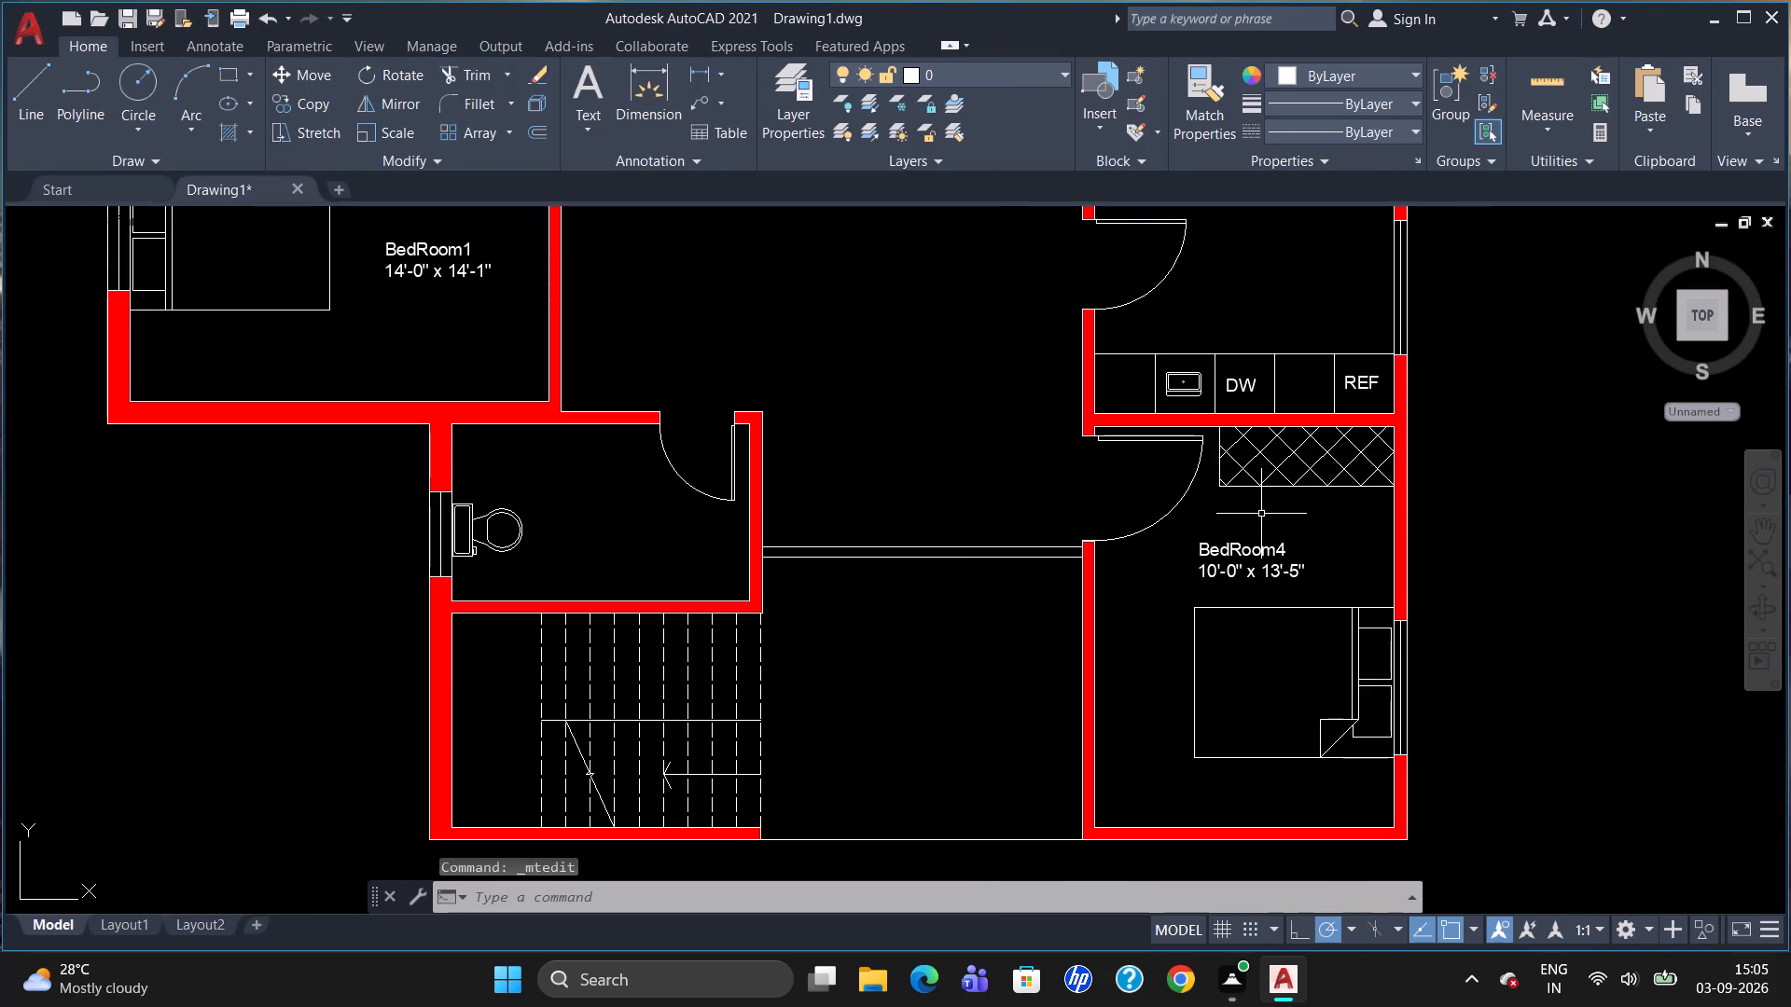
scroll(853, 531, "down", 1)
scroll(530, 357, "up", 2)
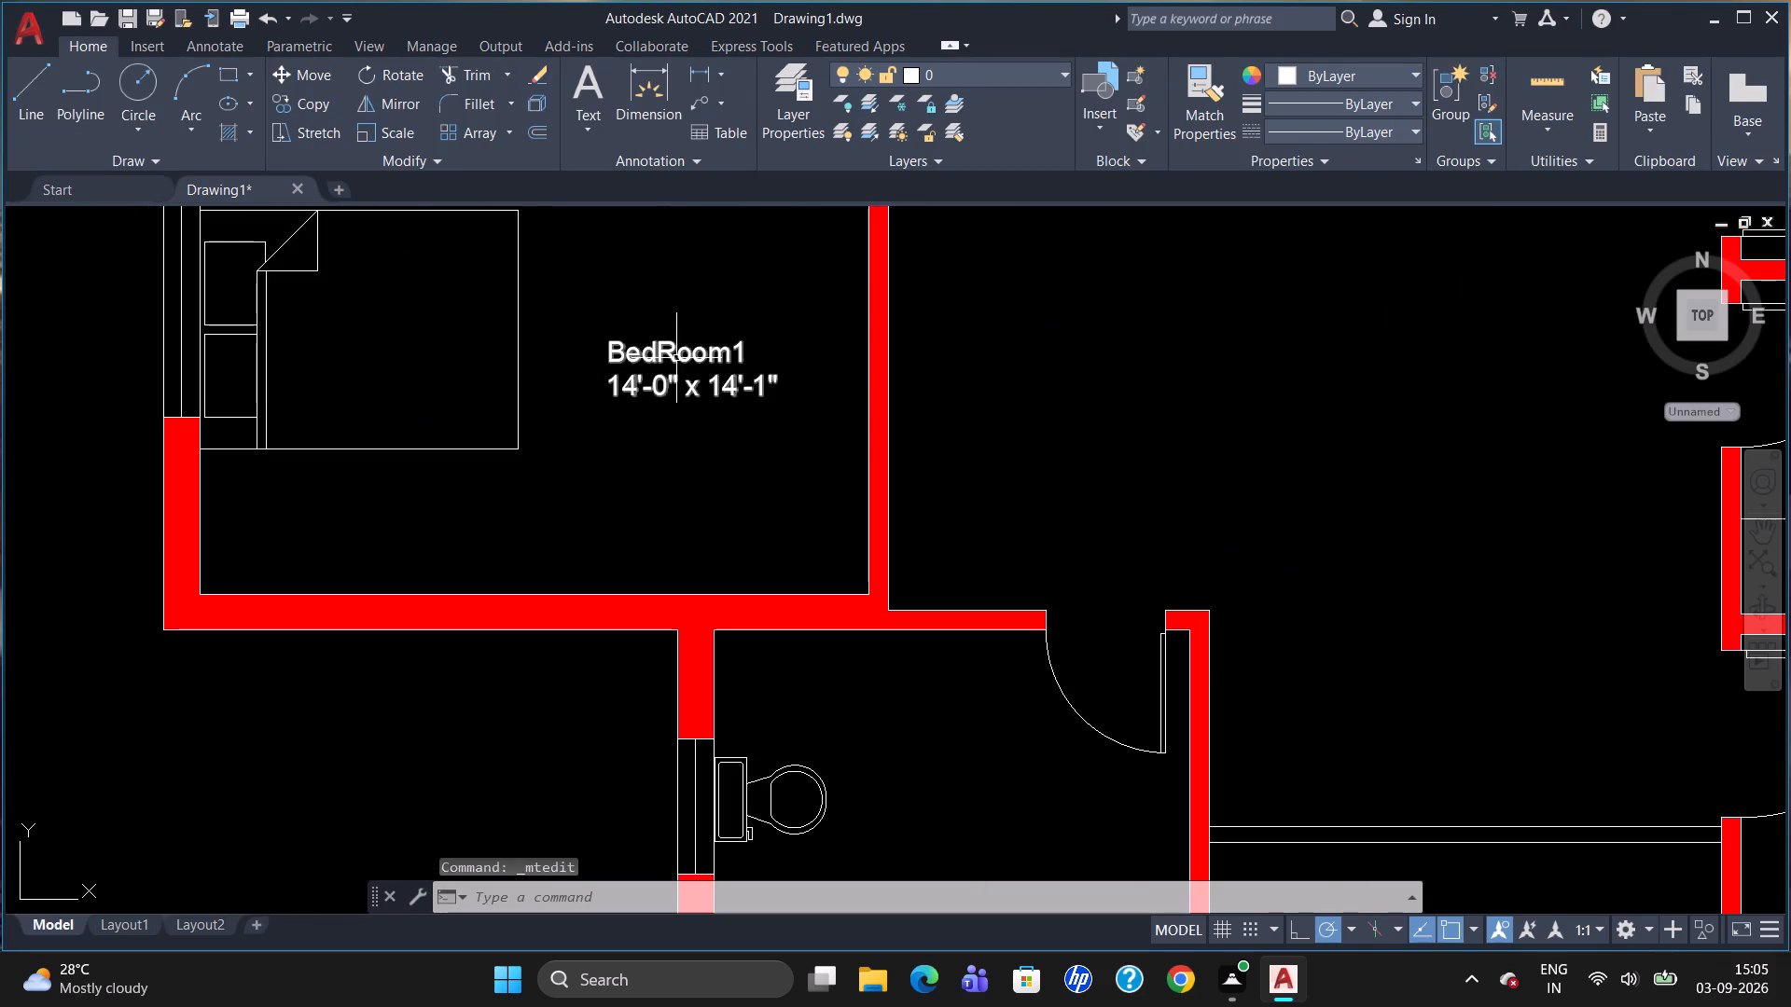
double_click(676, 356)
left_click(761, 344)
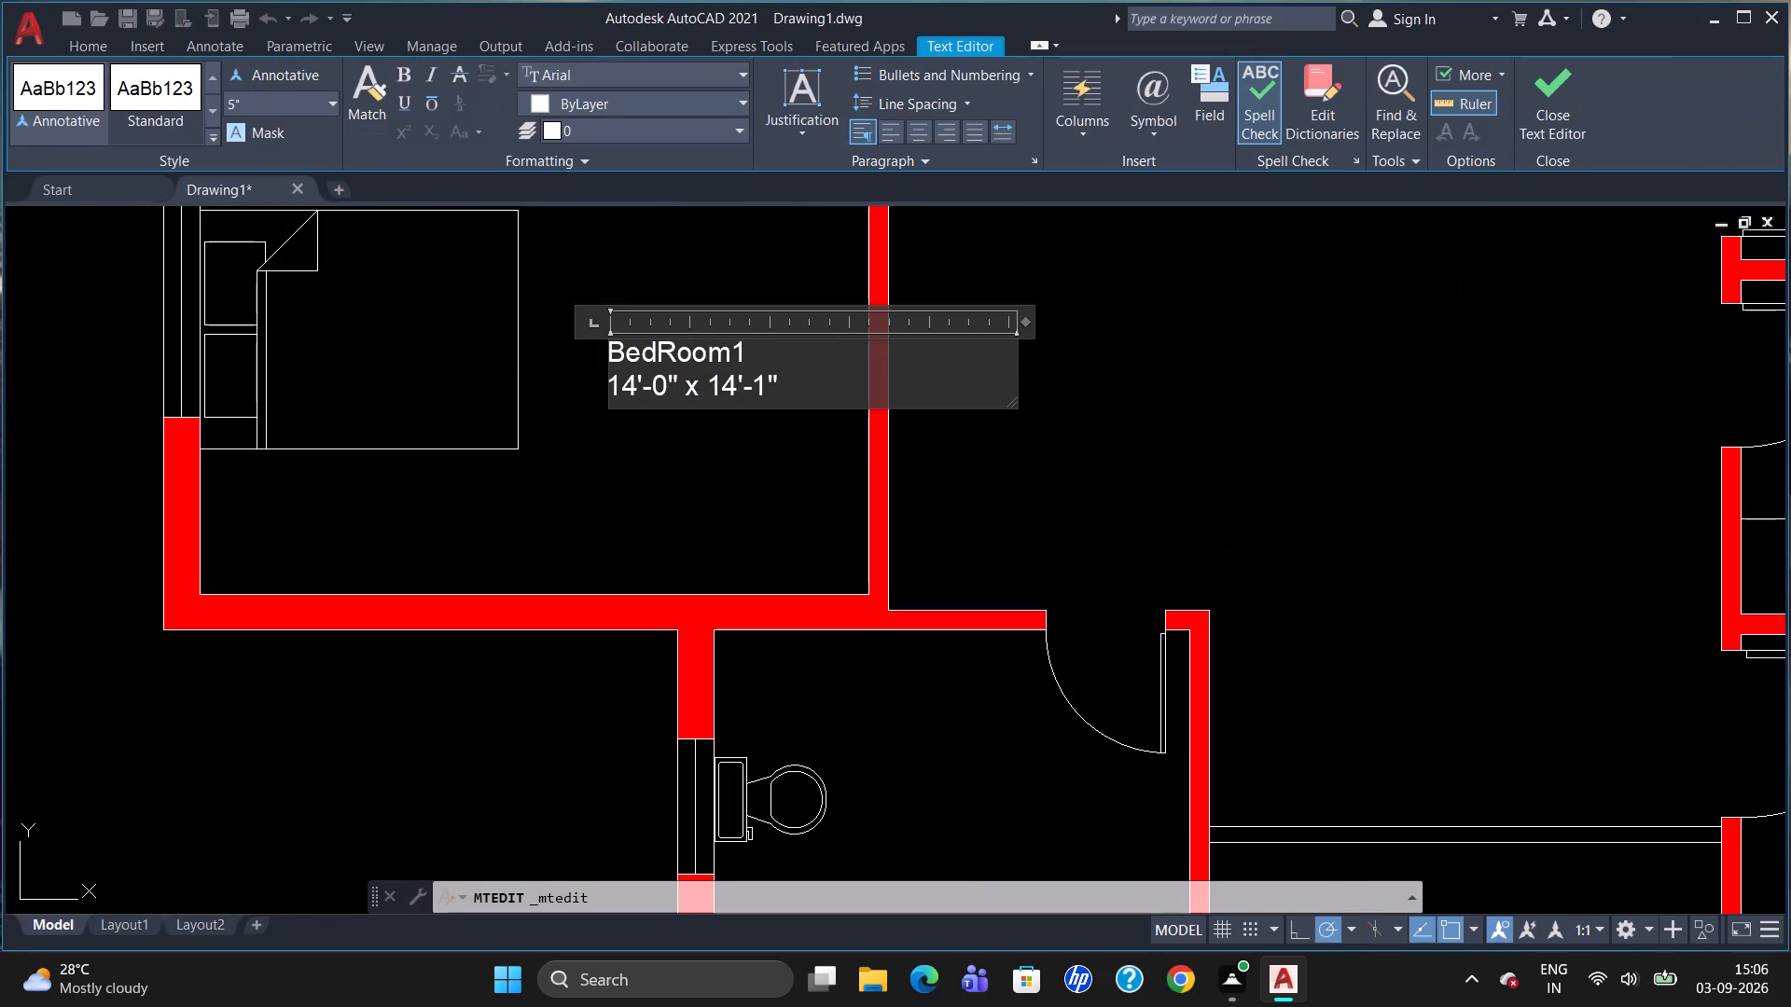
key("BackSpace")
key("3")
left_click(791, 386)
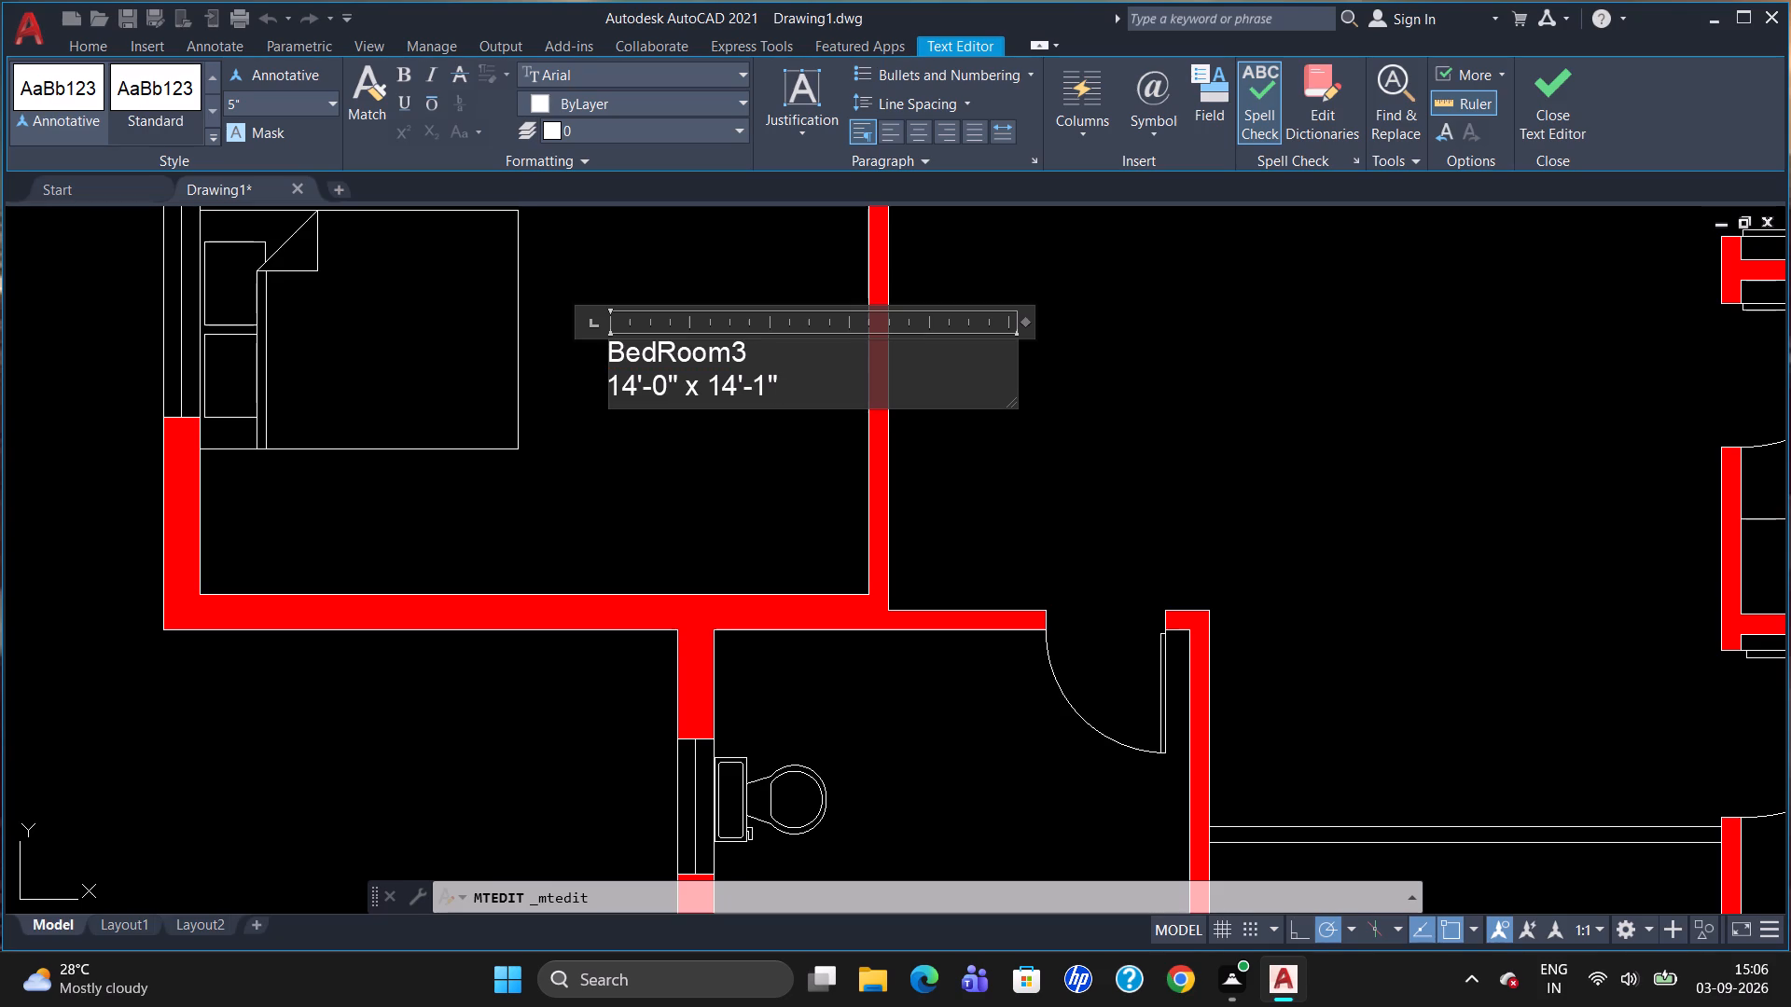
left_click(767, 386)
key("BackSpace")
key("0")
left_click(742, 477)
Change the first line of the top-right bedroom's label to "BedRoom2".
scroll(689, 504, "down", 2)
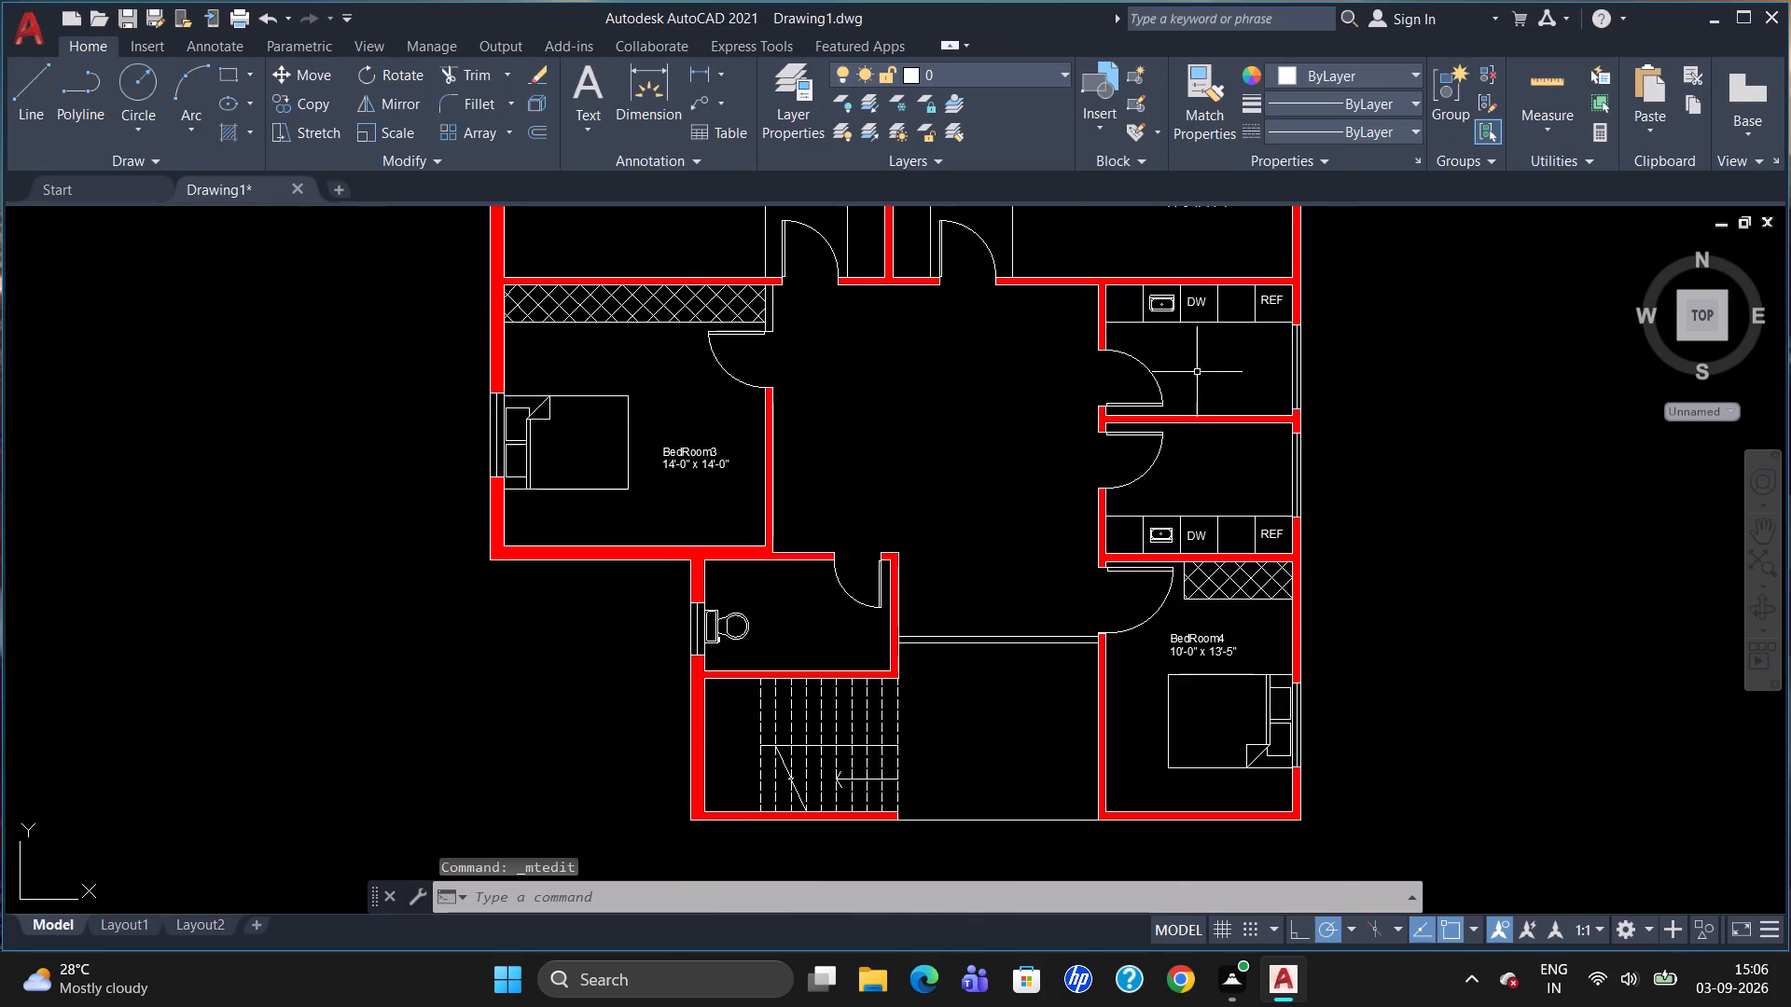
scroll(1192, 372, "up", 2)
scroll(997, 544, "down", 2)
scroll(1167, 228, "up", 2)
double_click(943, 407)
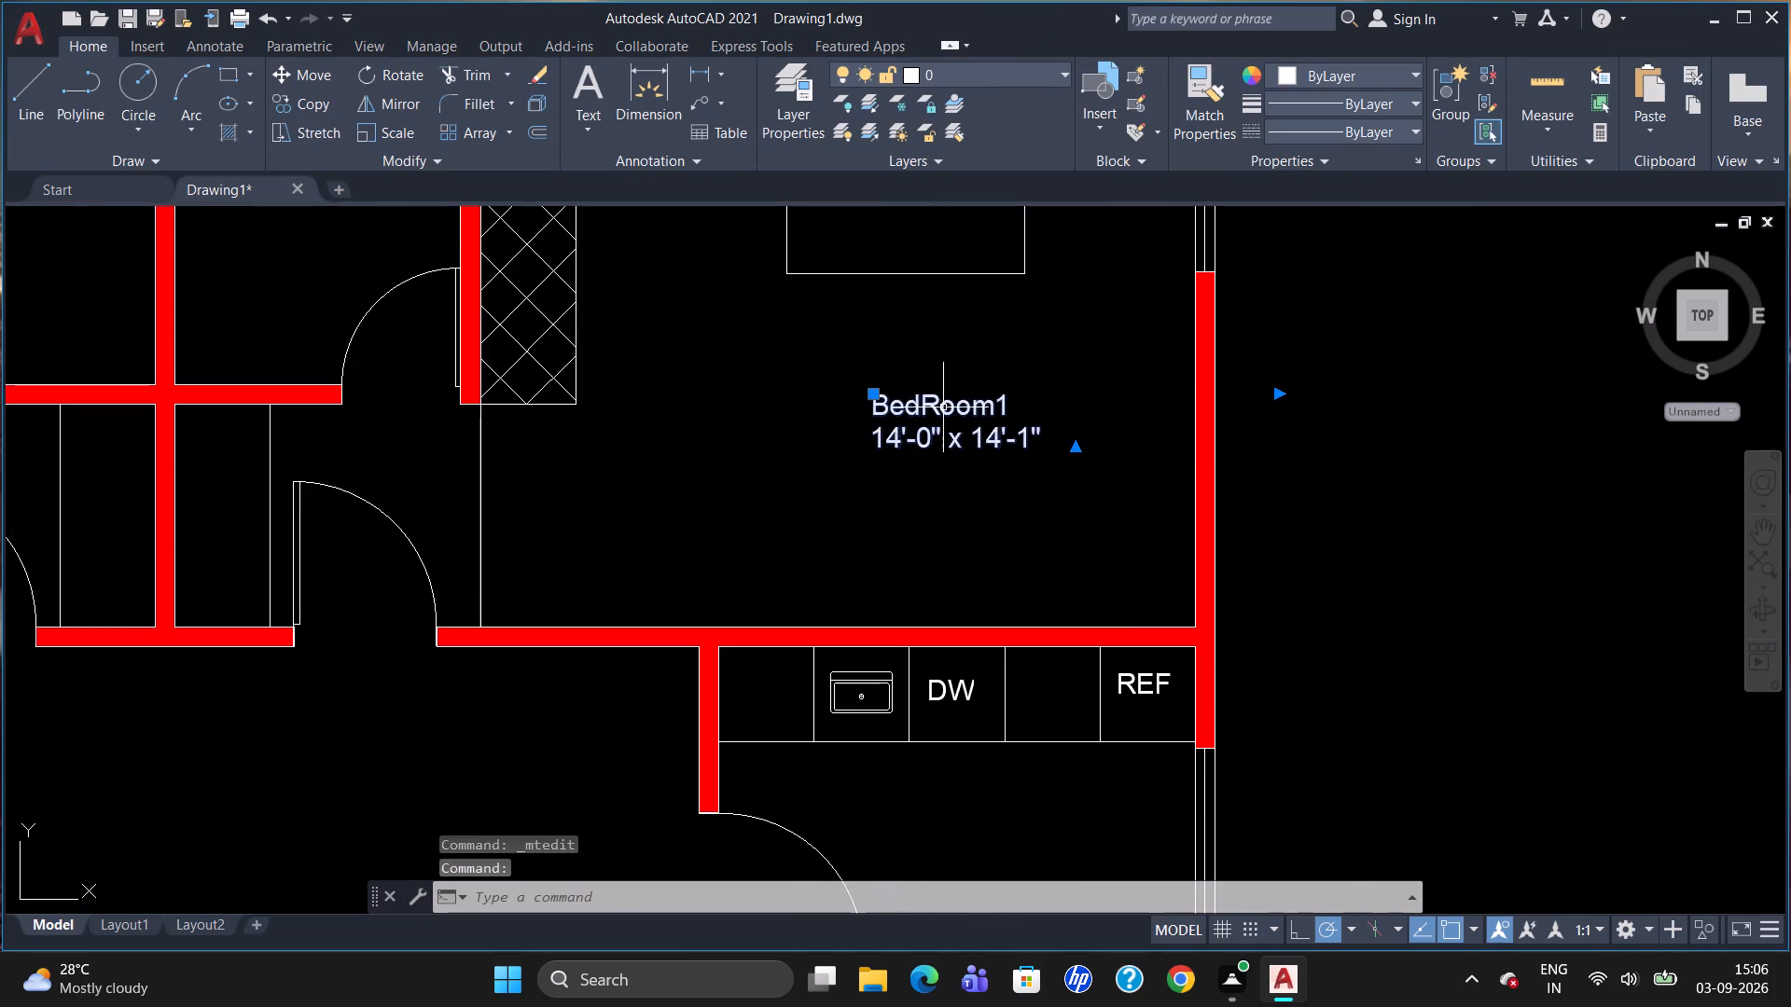
left_click(1034, 408)
key("BackSpace")
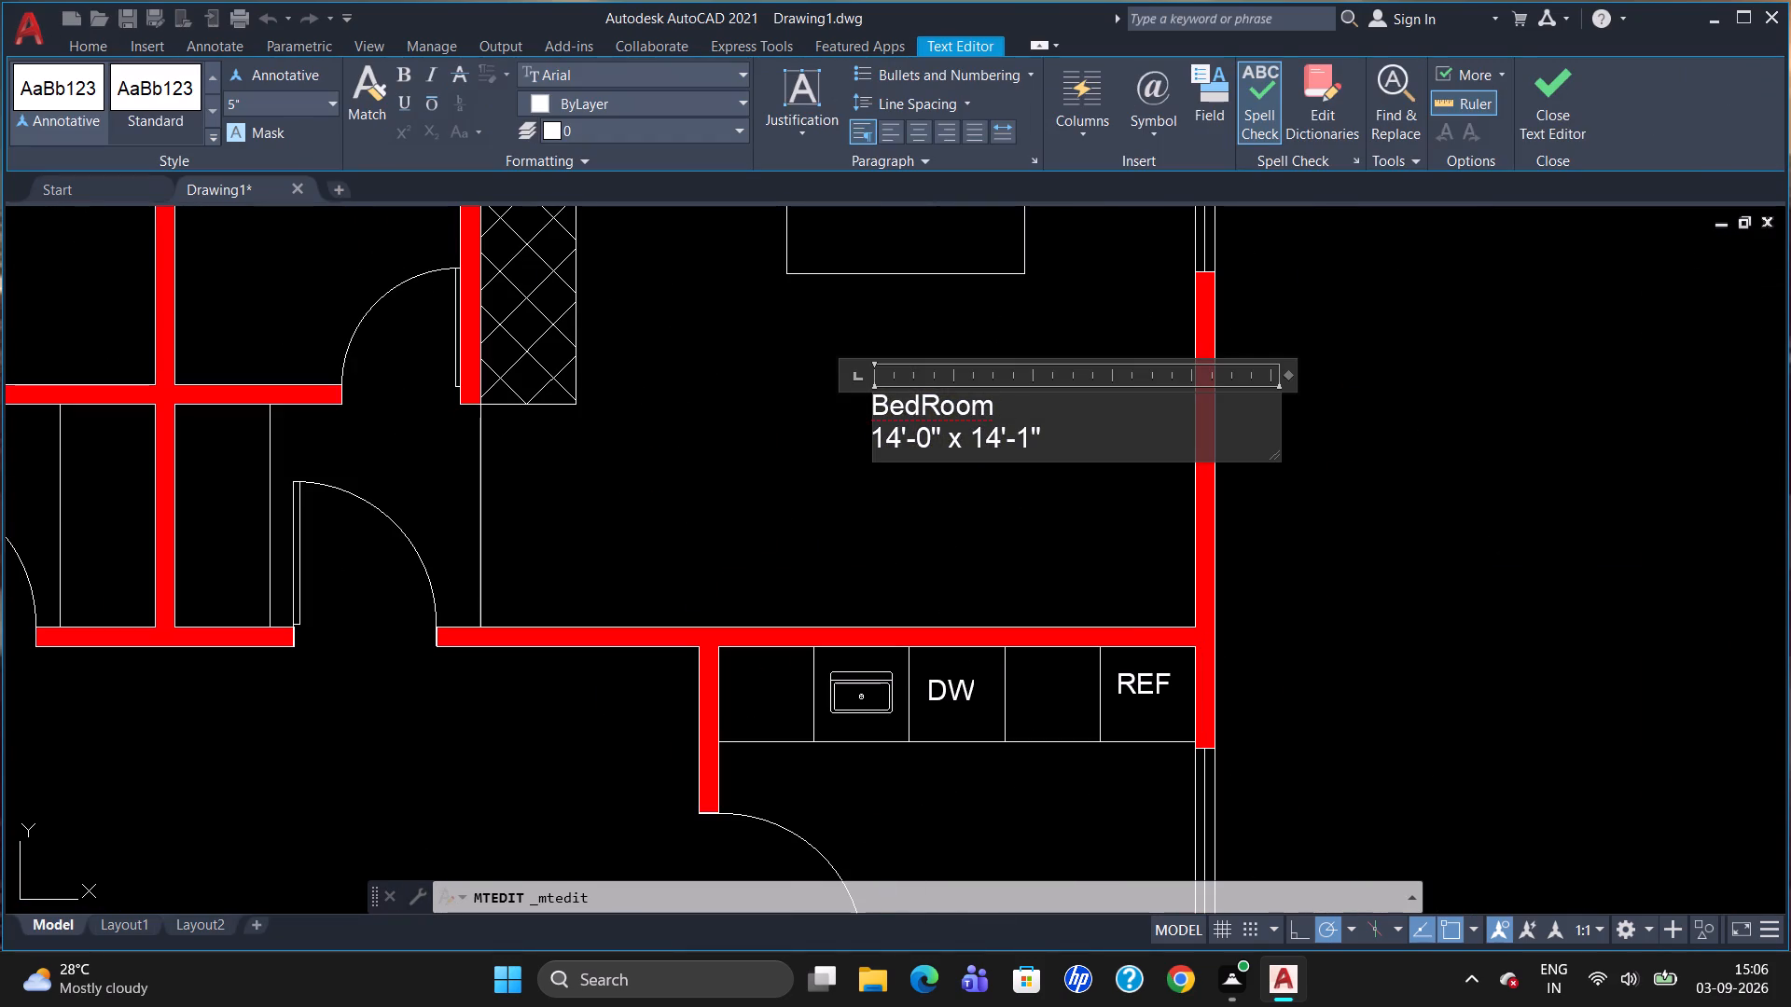
key("2")
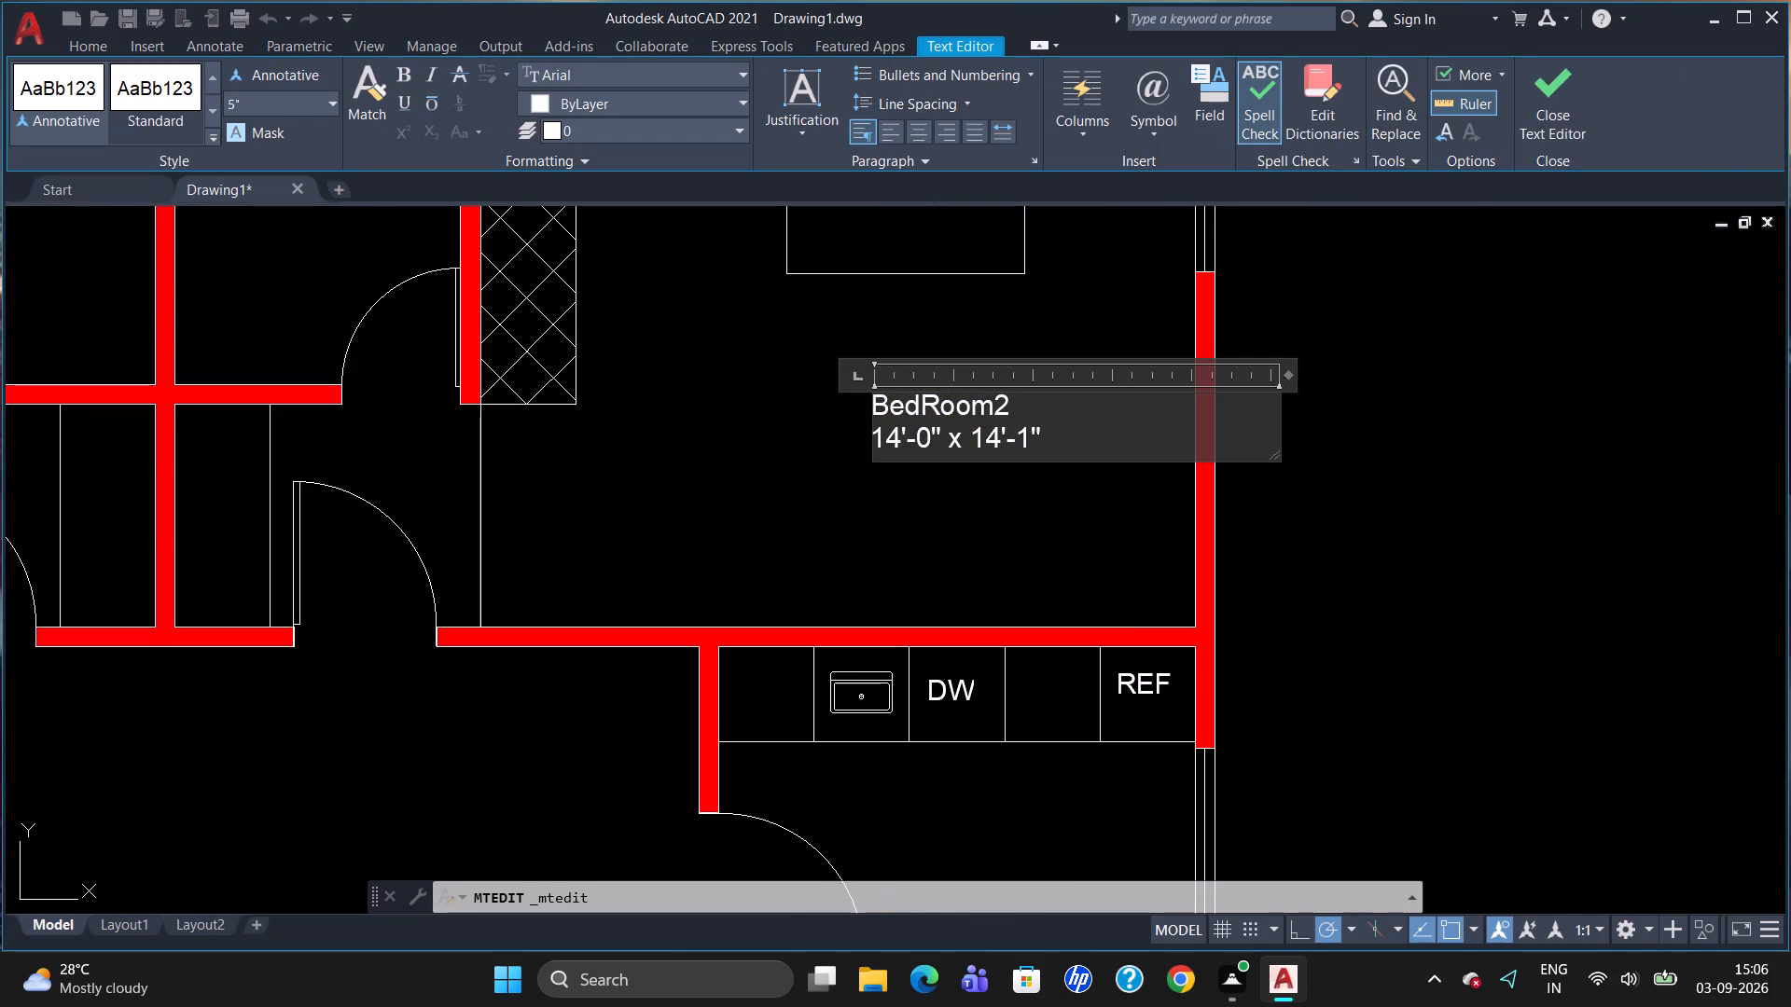
Set the dimensions line of the BedRoom2 label to 14'-1" x 15'-0".
left_click(1033, 436)
key("BackSpace")
key("BackSpace")
key("BackSpace")
key("BackSpace")
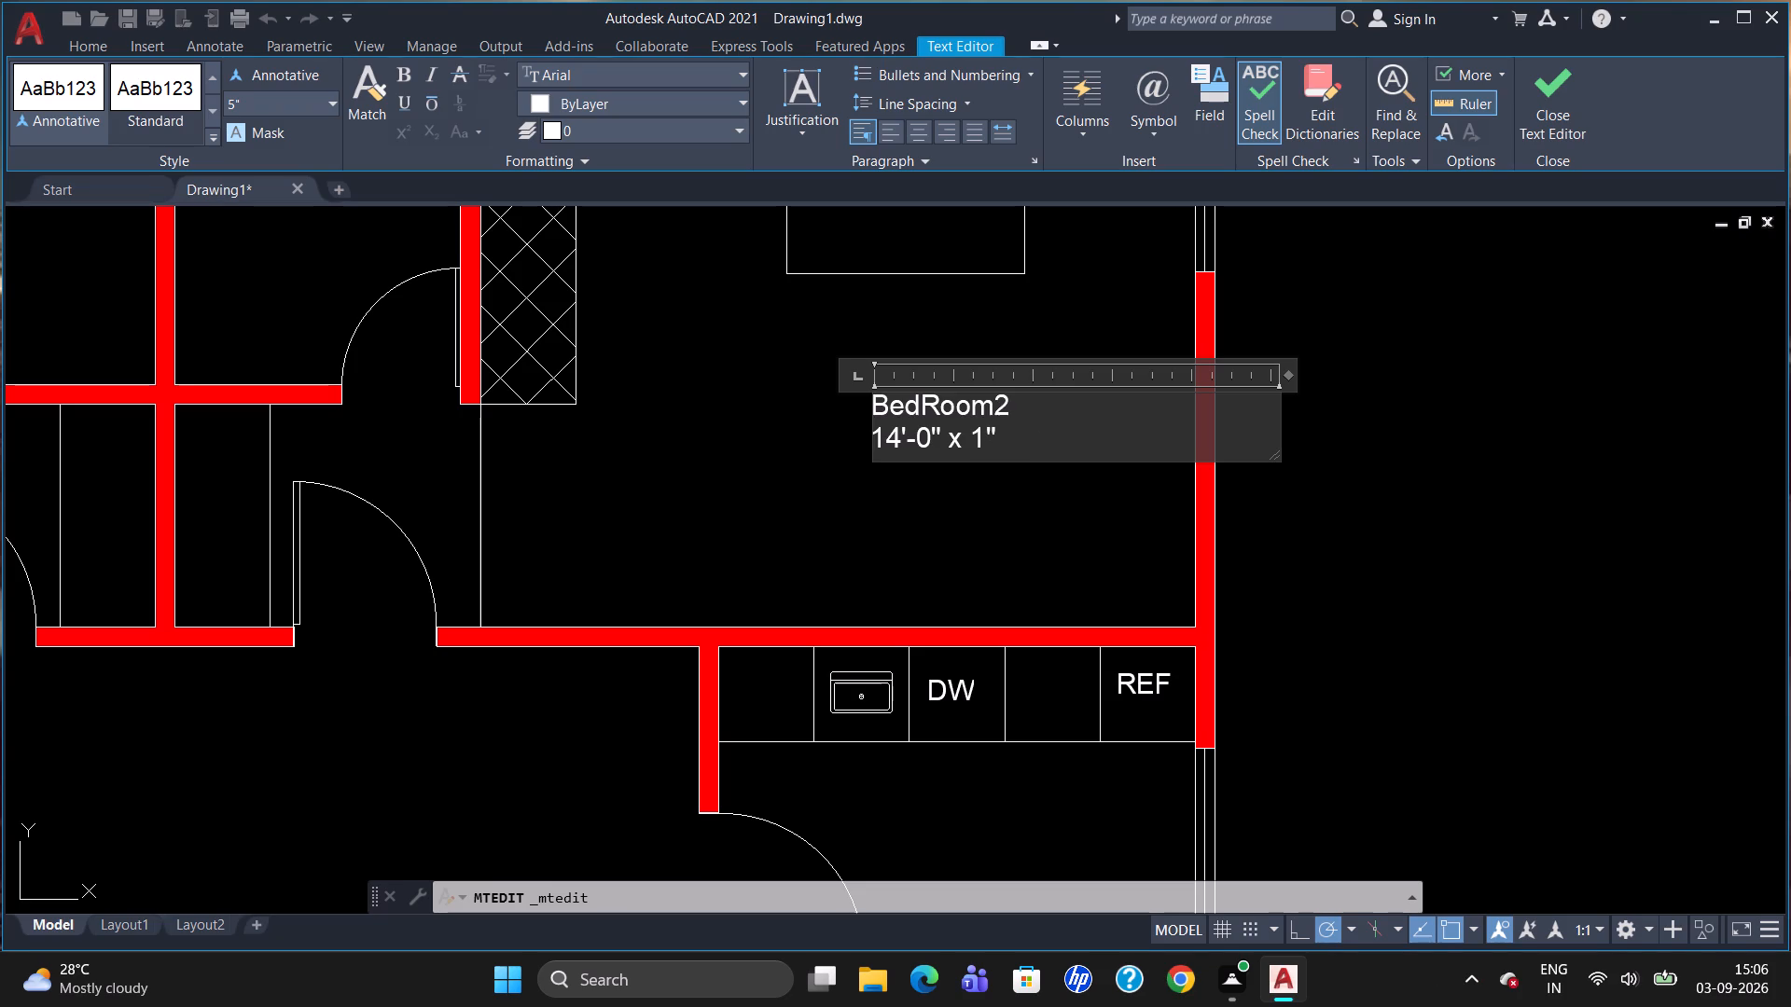
key("5")
type("'-0")
key("Left")
key("Left")
key("Left")
key("Left")
key("Left")
key("Left")
key("Left")
key("Left")
key("Left")
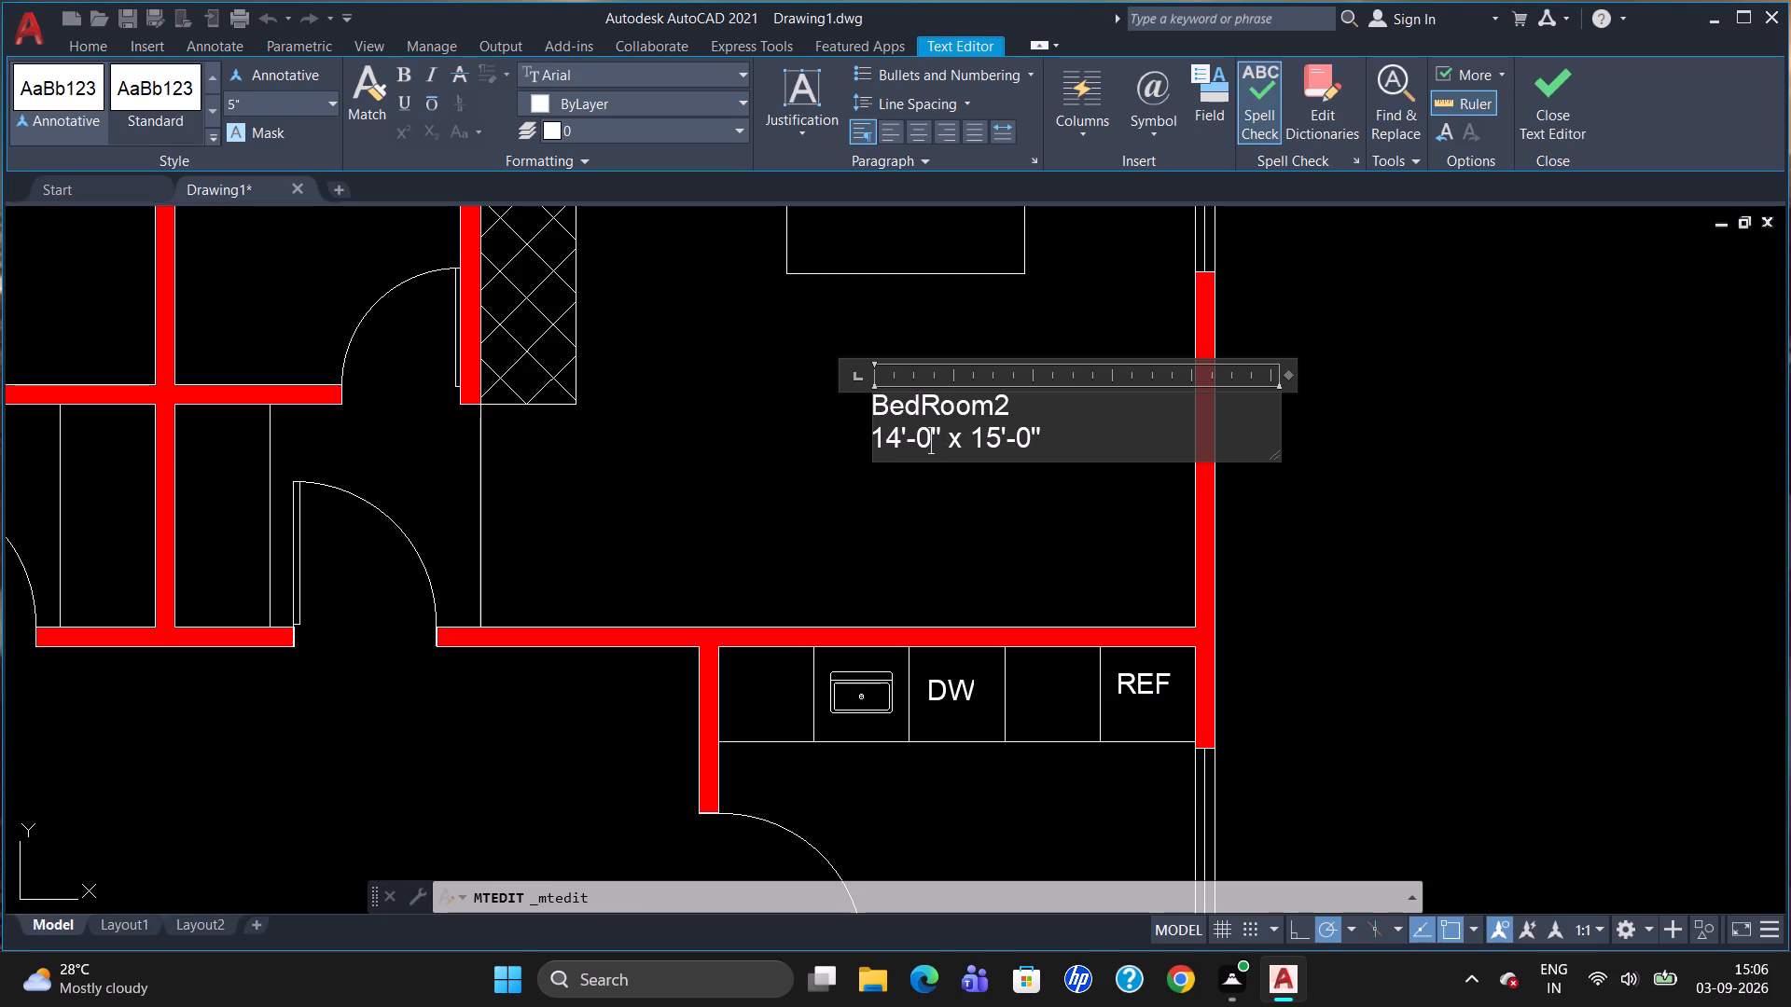
key("Left")
key("Right")
key("BackSpace")
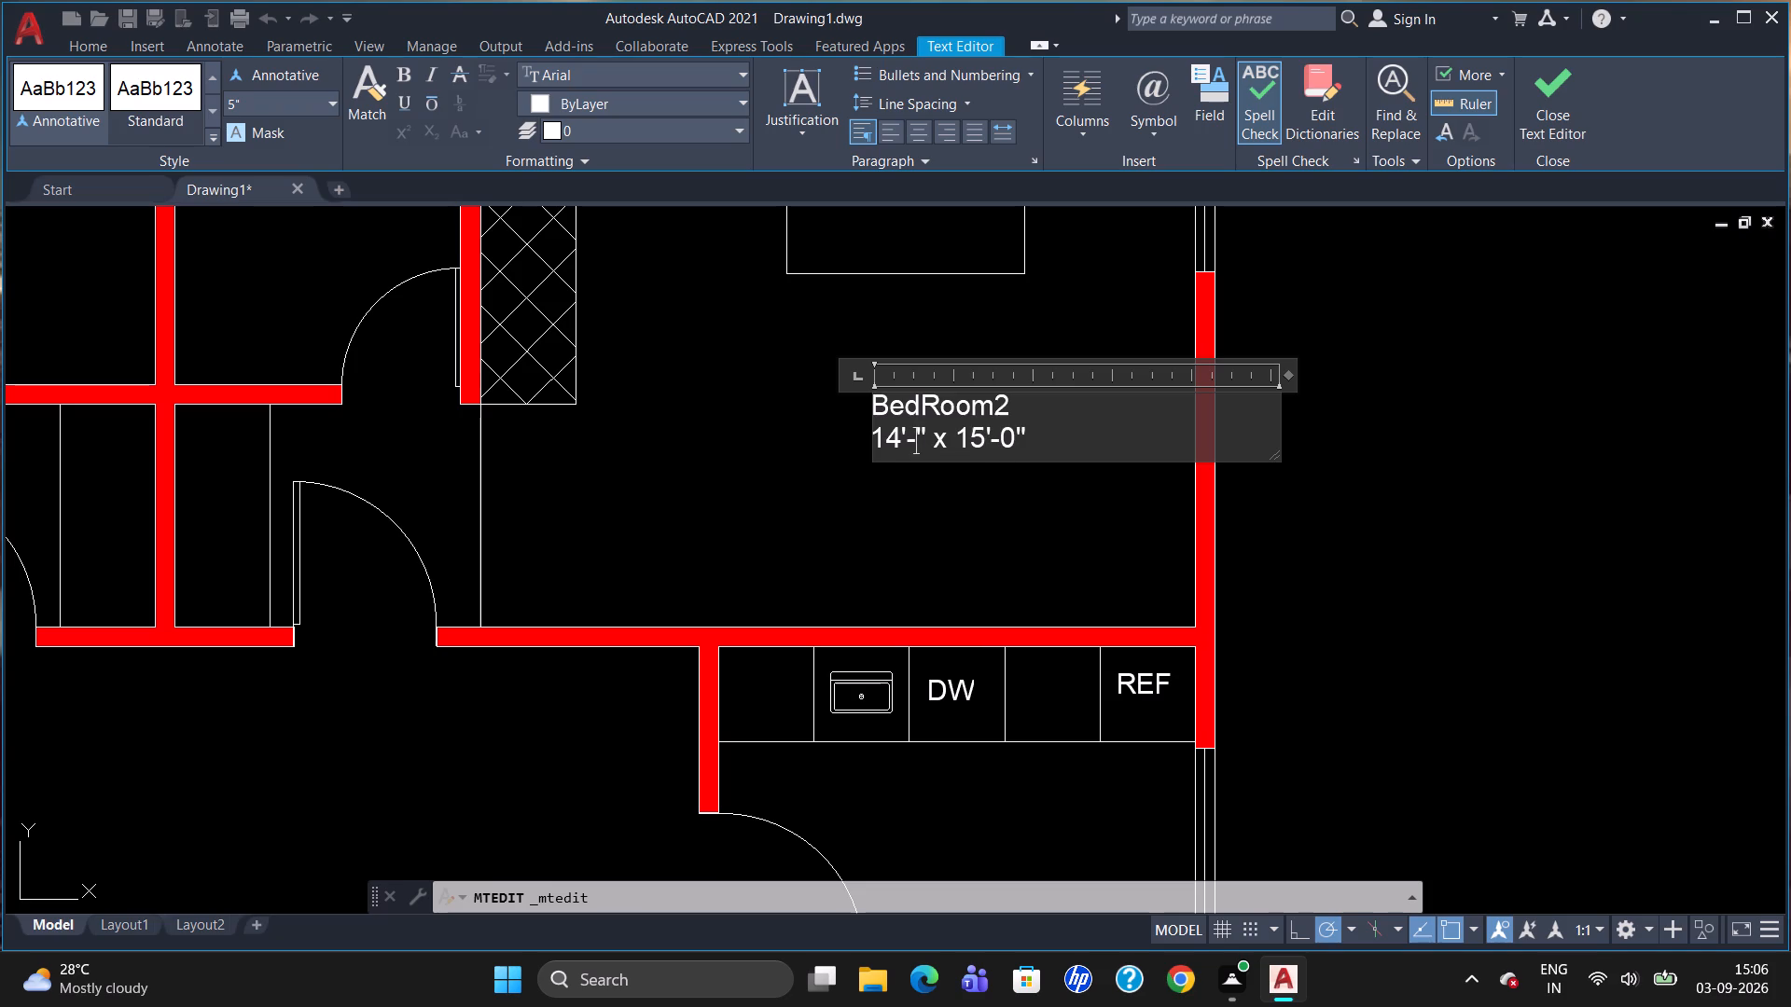
key("1")
left_click(1065, 522)
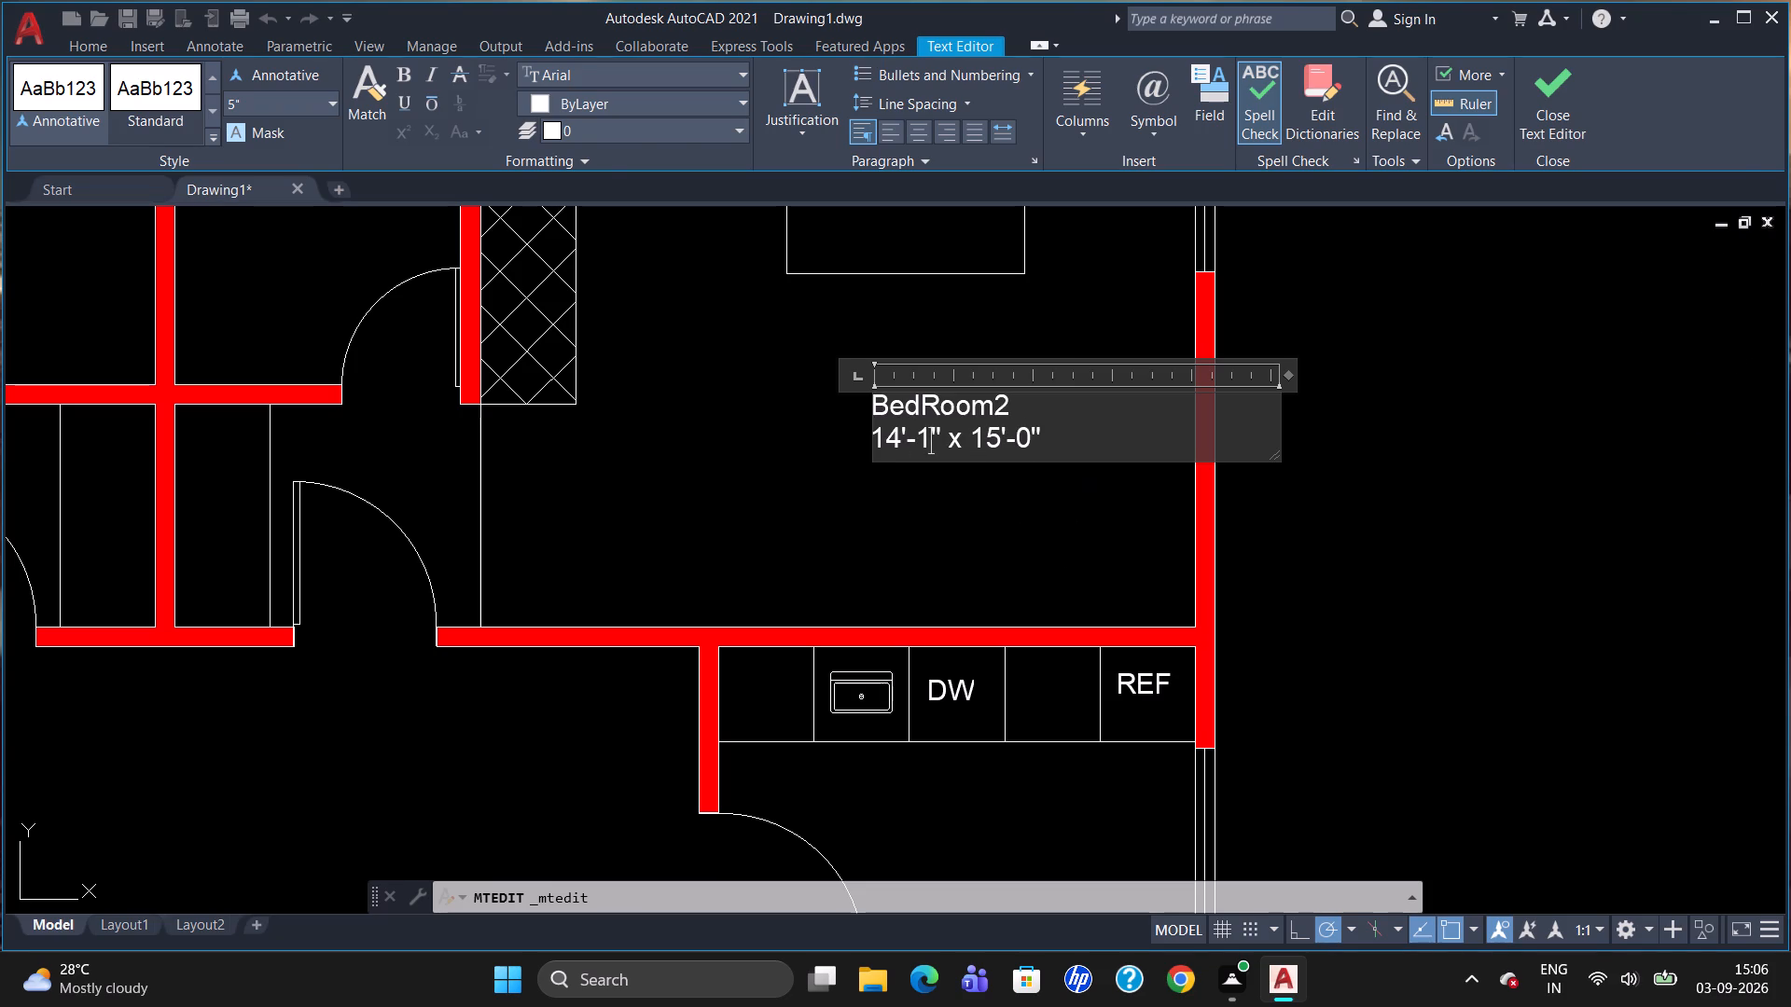
Add a 5" high multiline text label in the upper kitchen reading "Kitchen" with "7'-0" x 10'-0"" on the second line.
scroll(1072, 368, "down", 2)
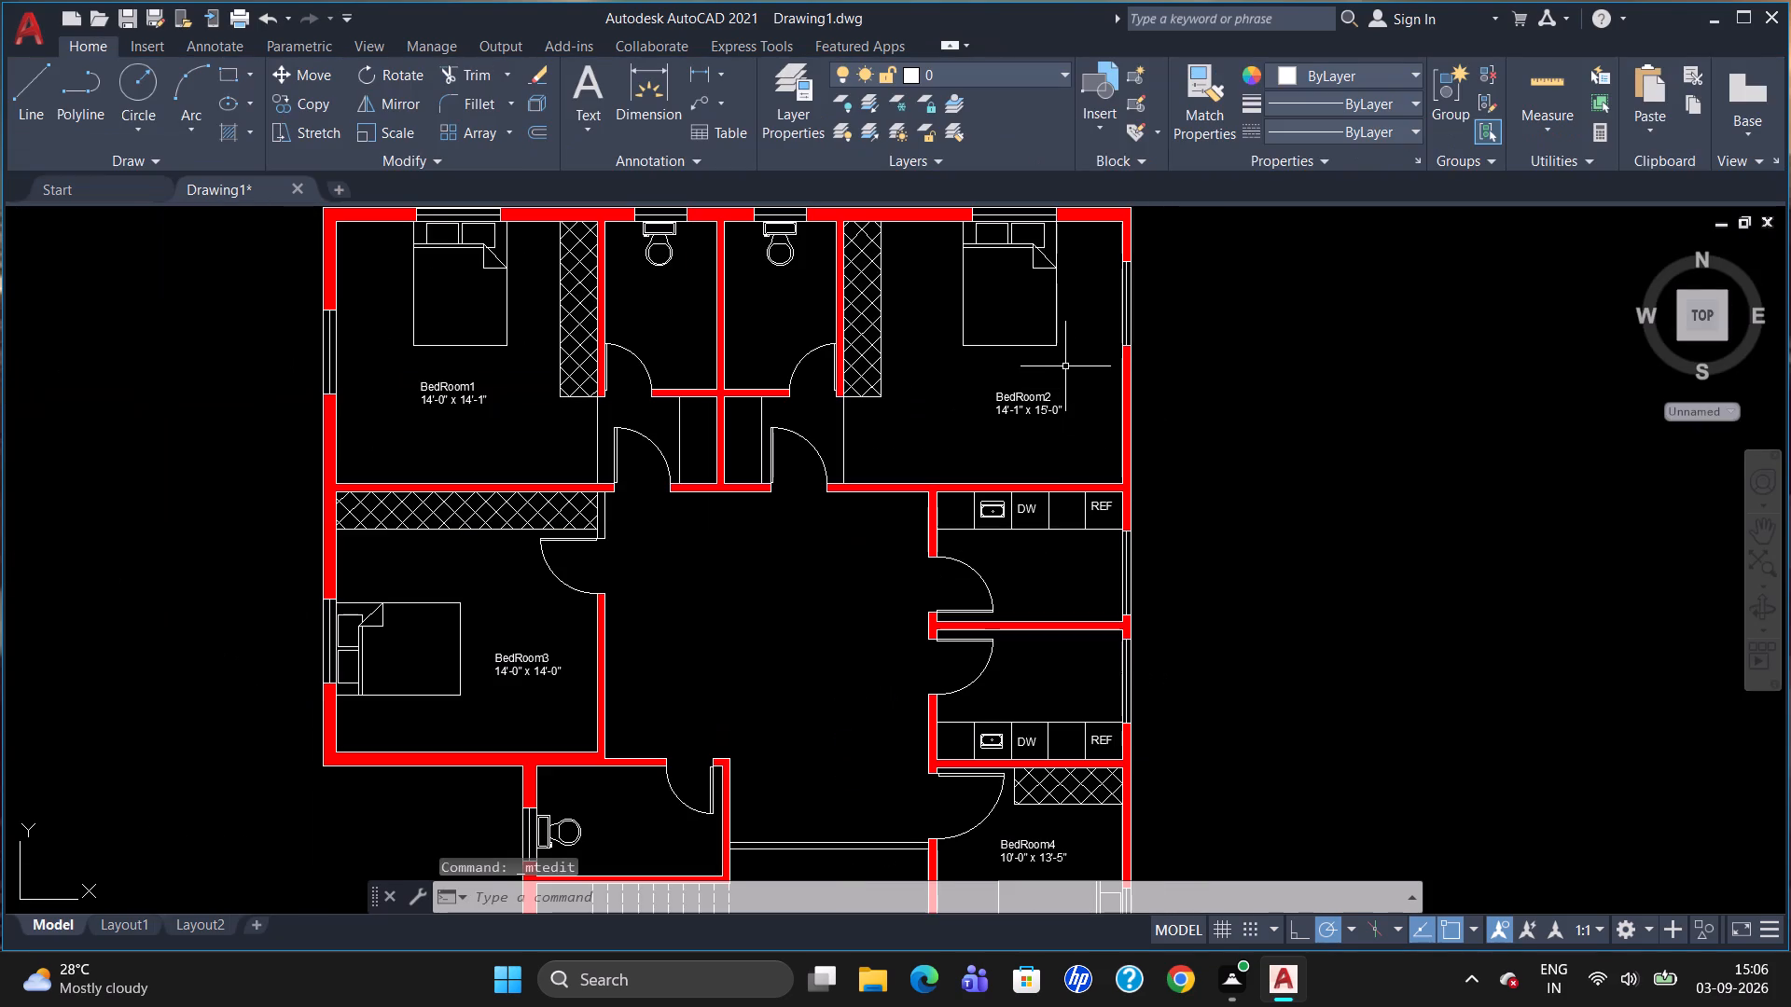
scroll(1118, 476, "down", 1)
scroll(1079, 584, "up", 2)
key("t")
key("Return")
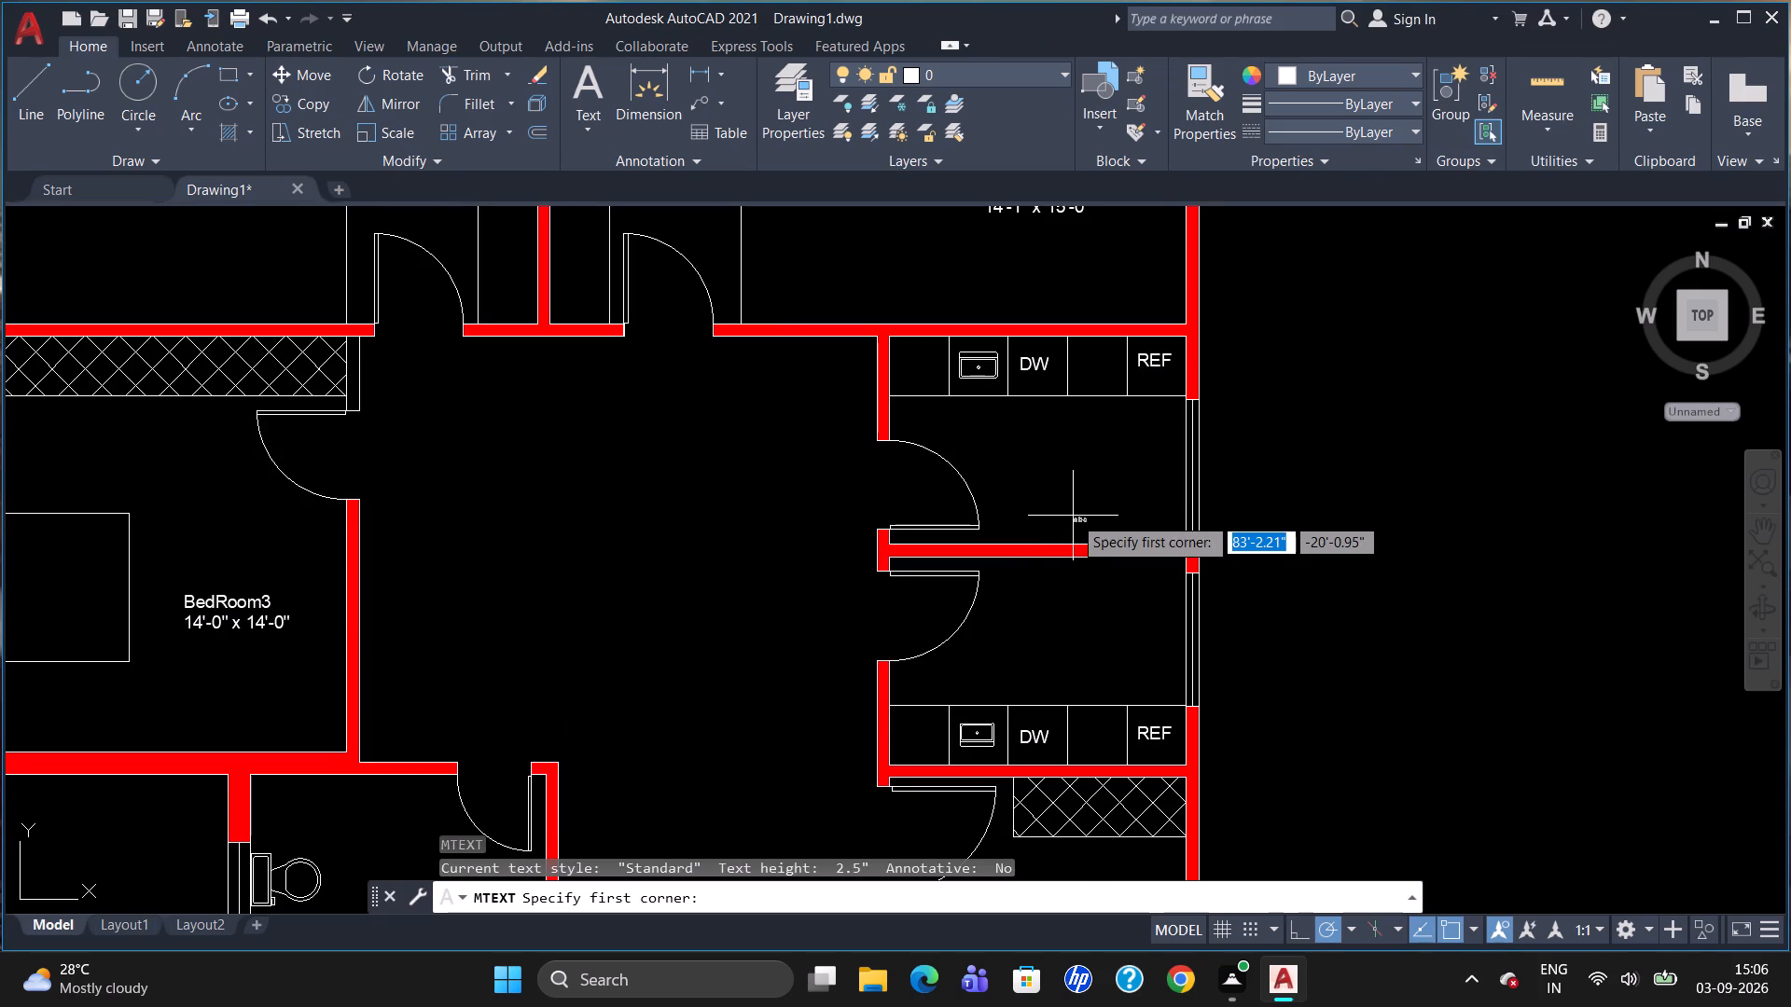
left_click_drag(976, 431, 979, 445)
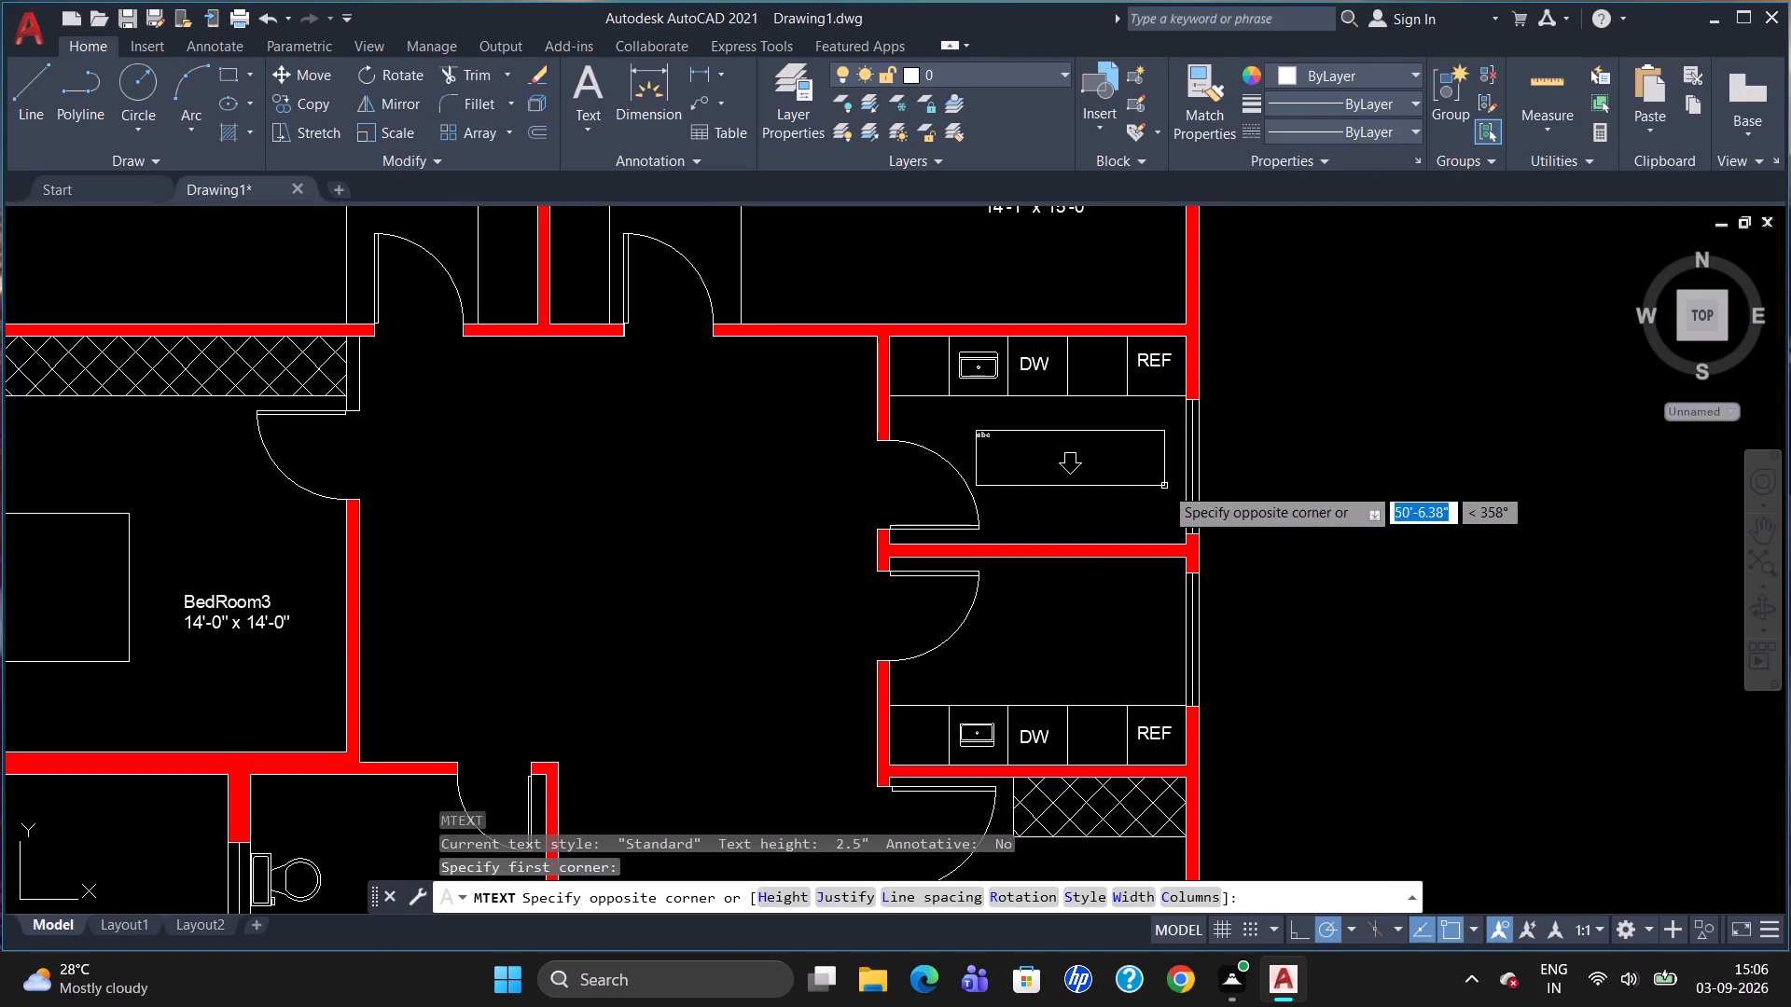
left_click(1164, 486)
left_click(267, 111)
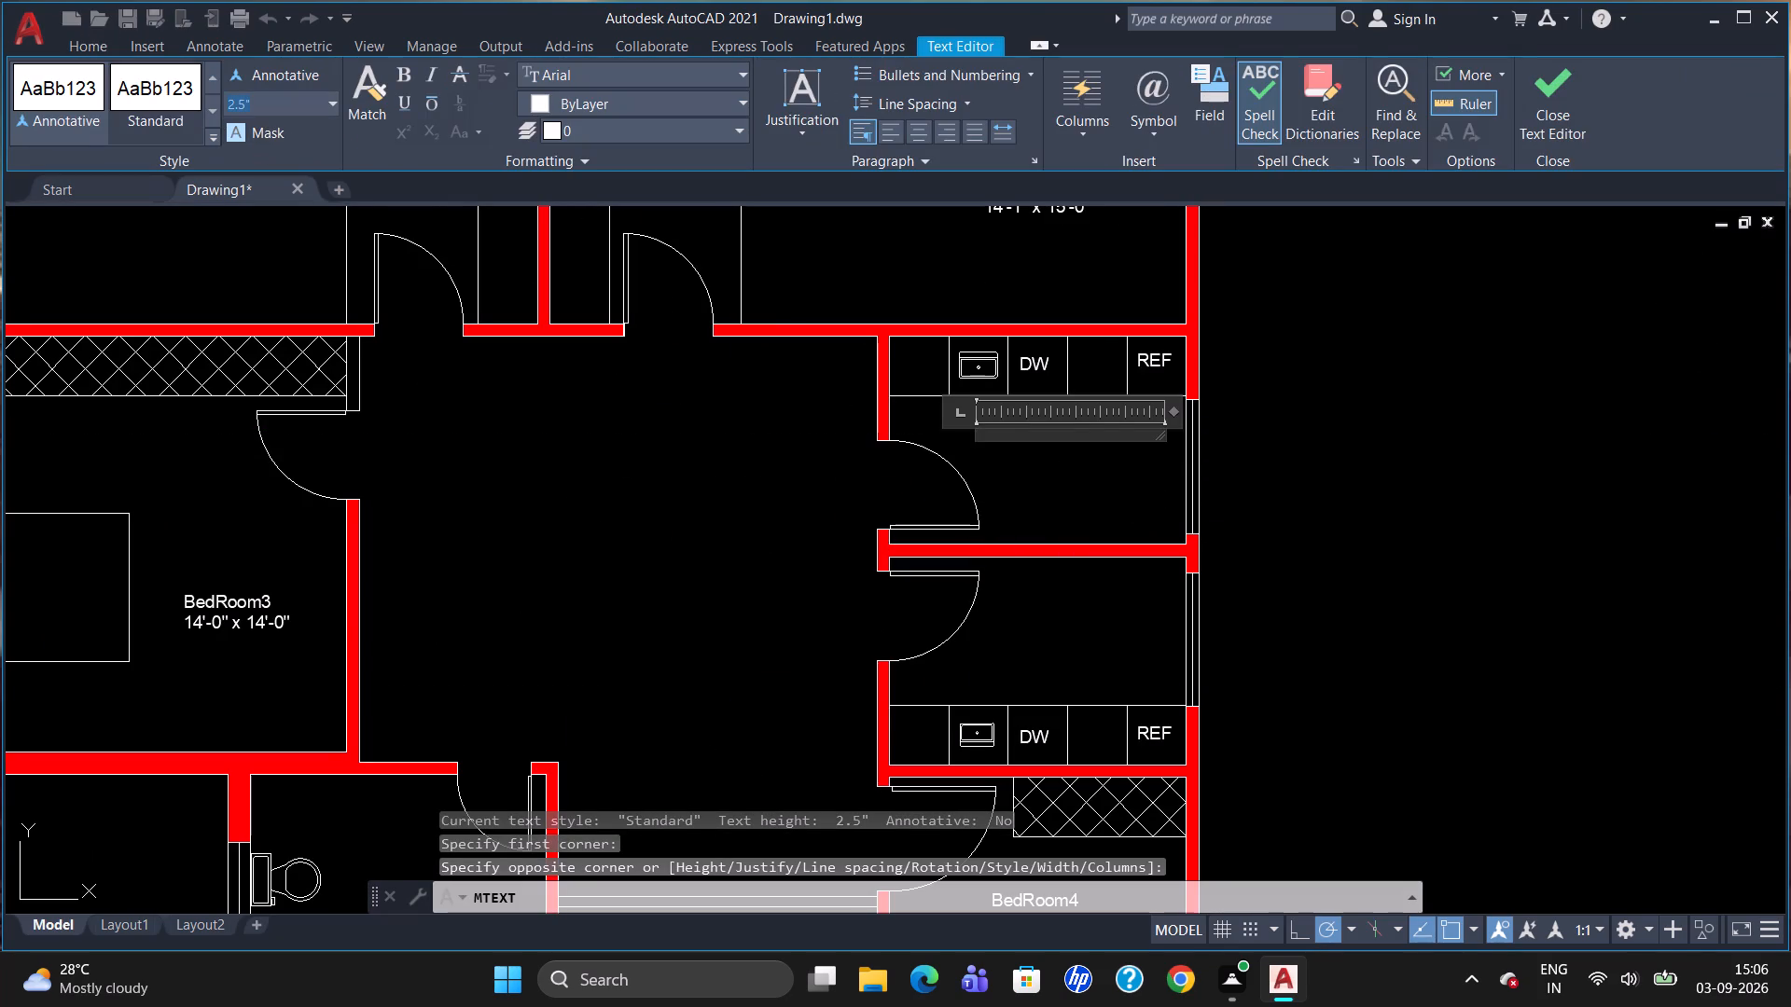
key("BackSpace")
key("5")
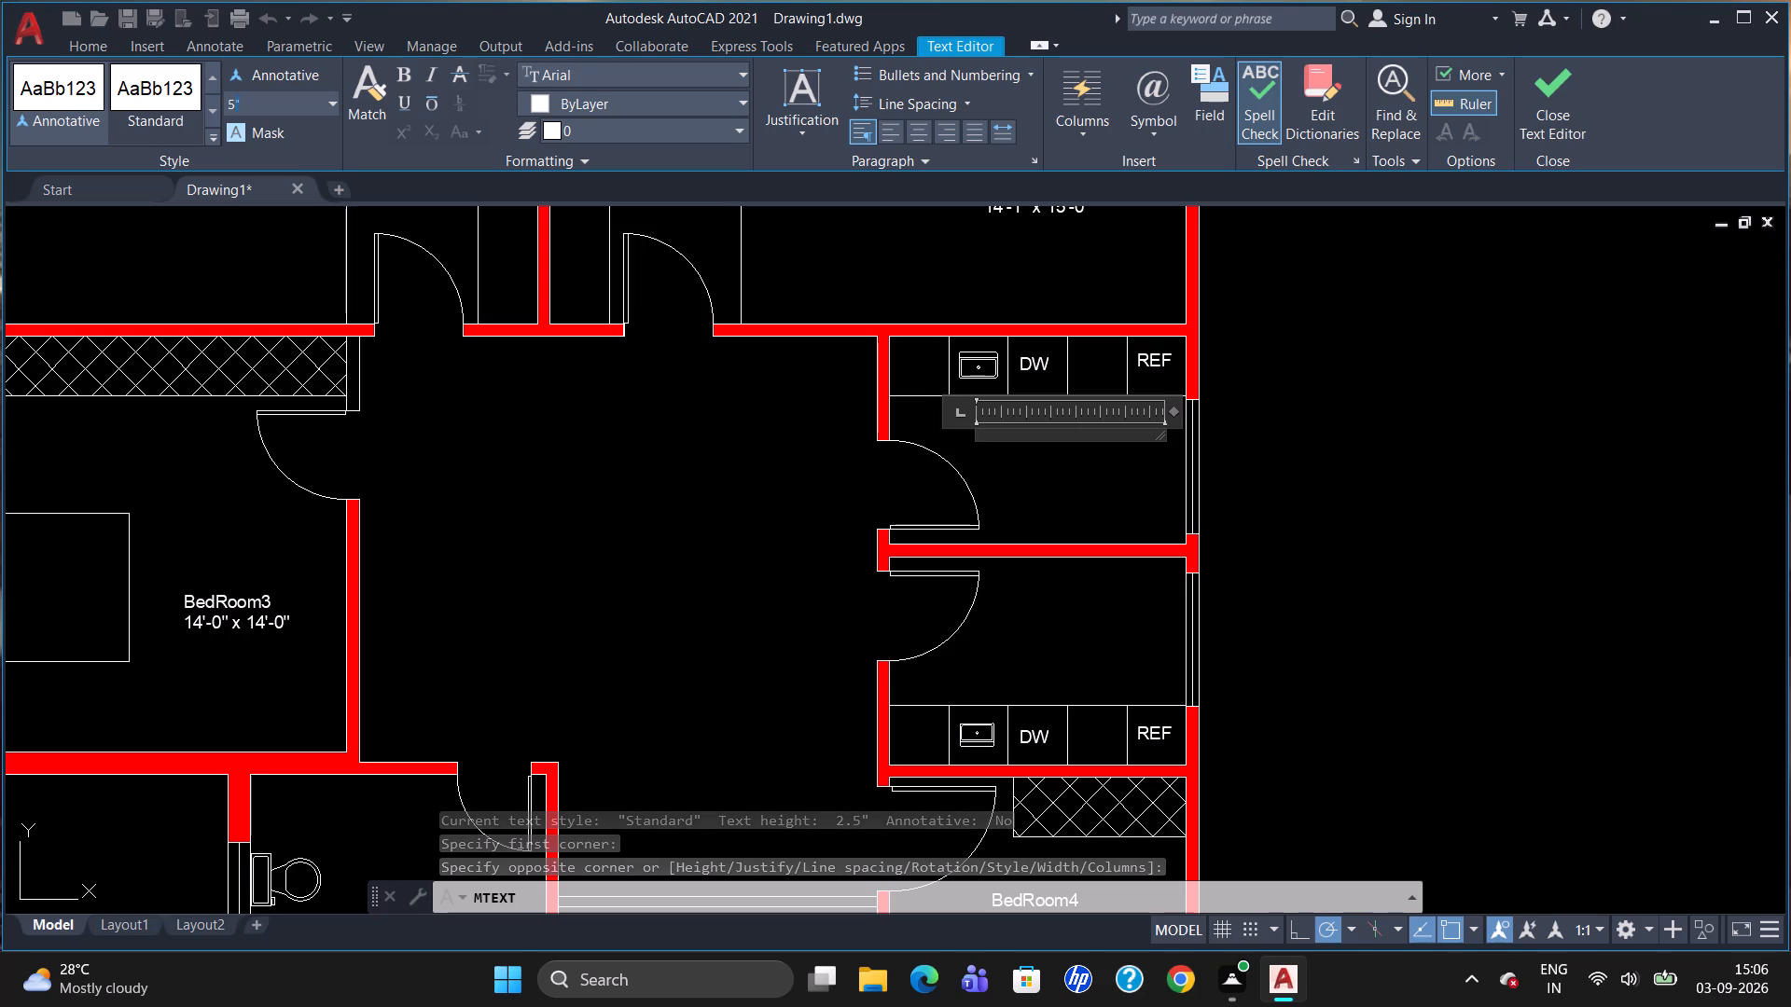
key("Return")
key("k")
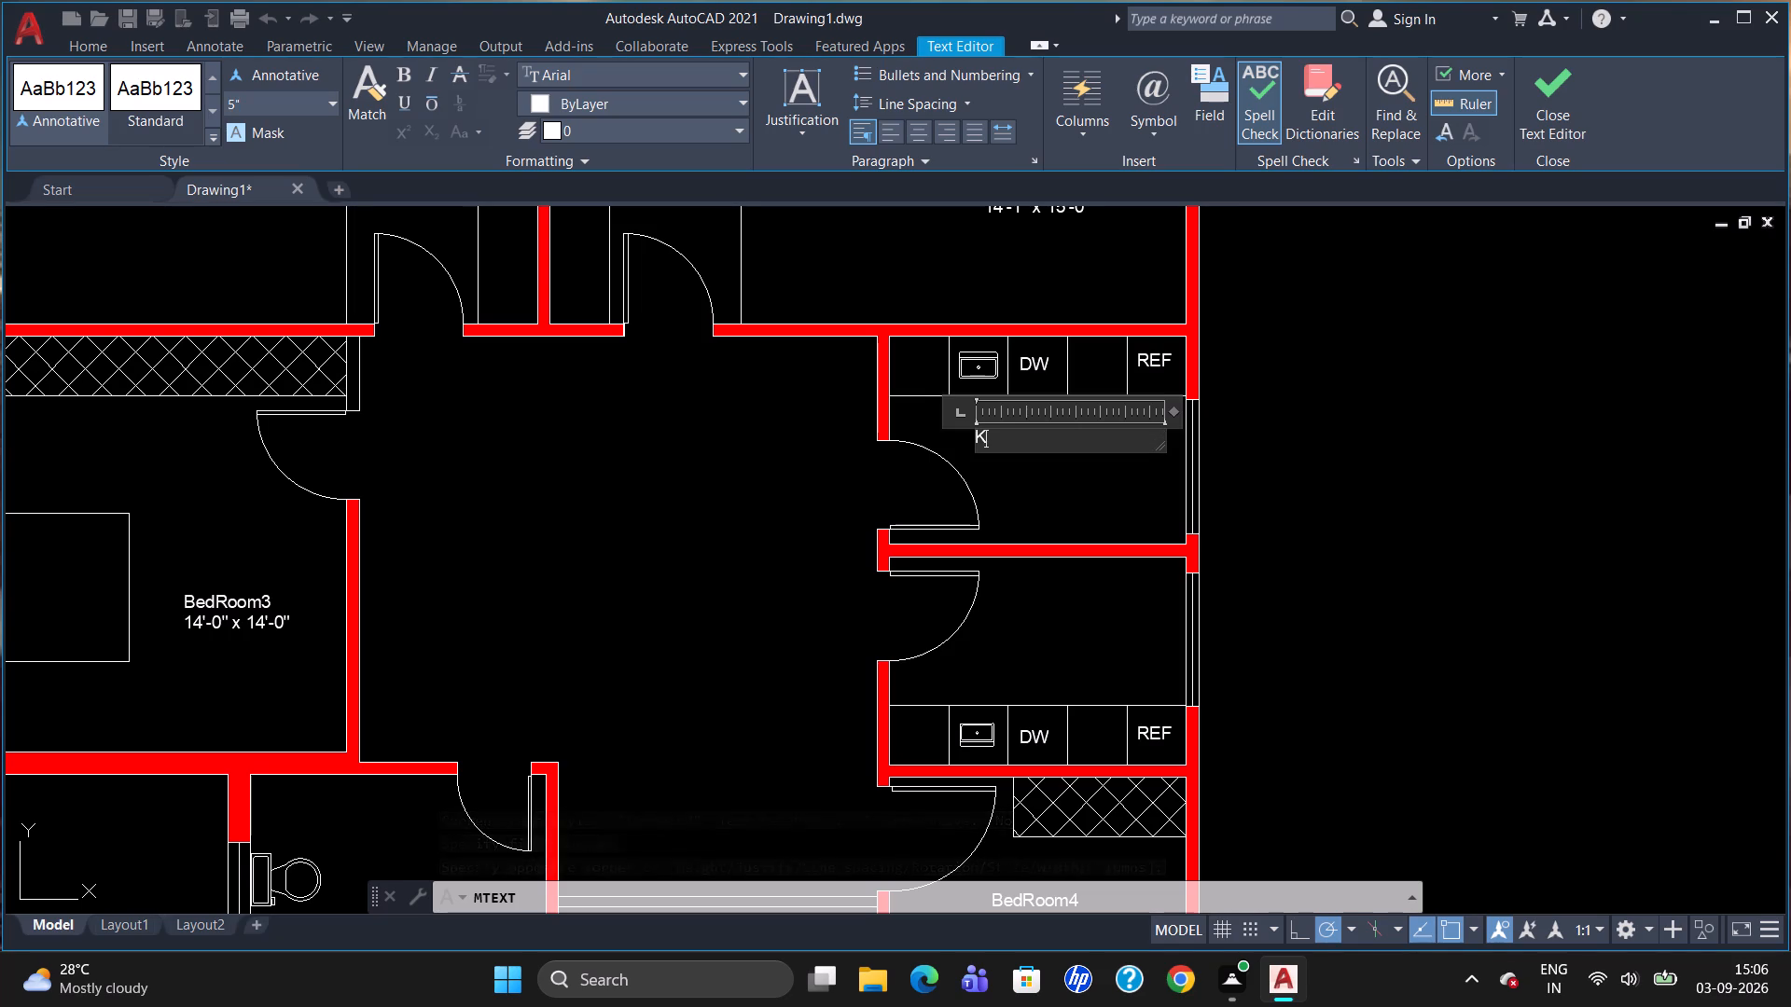
type("itchen")
key("Return")
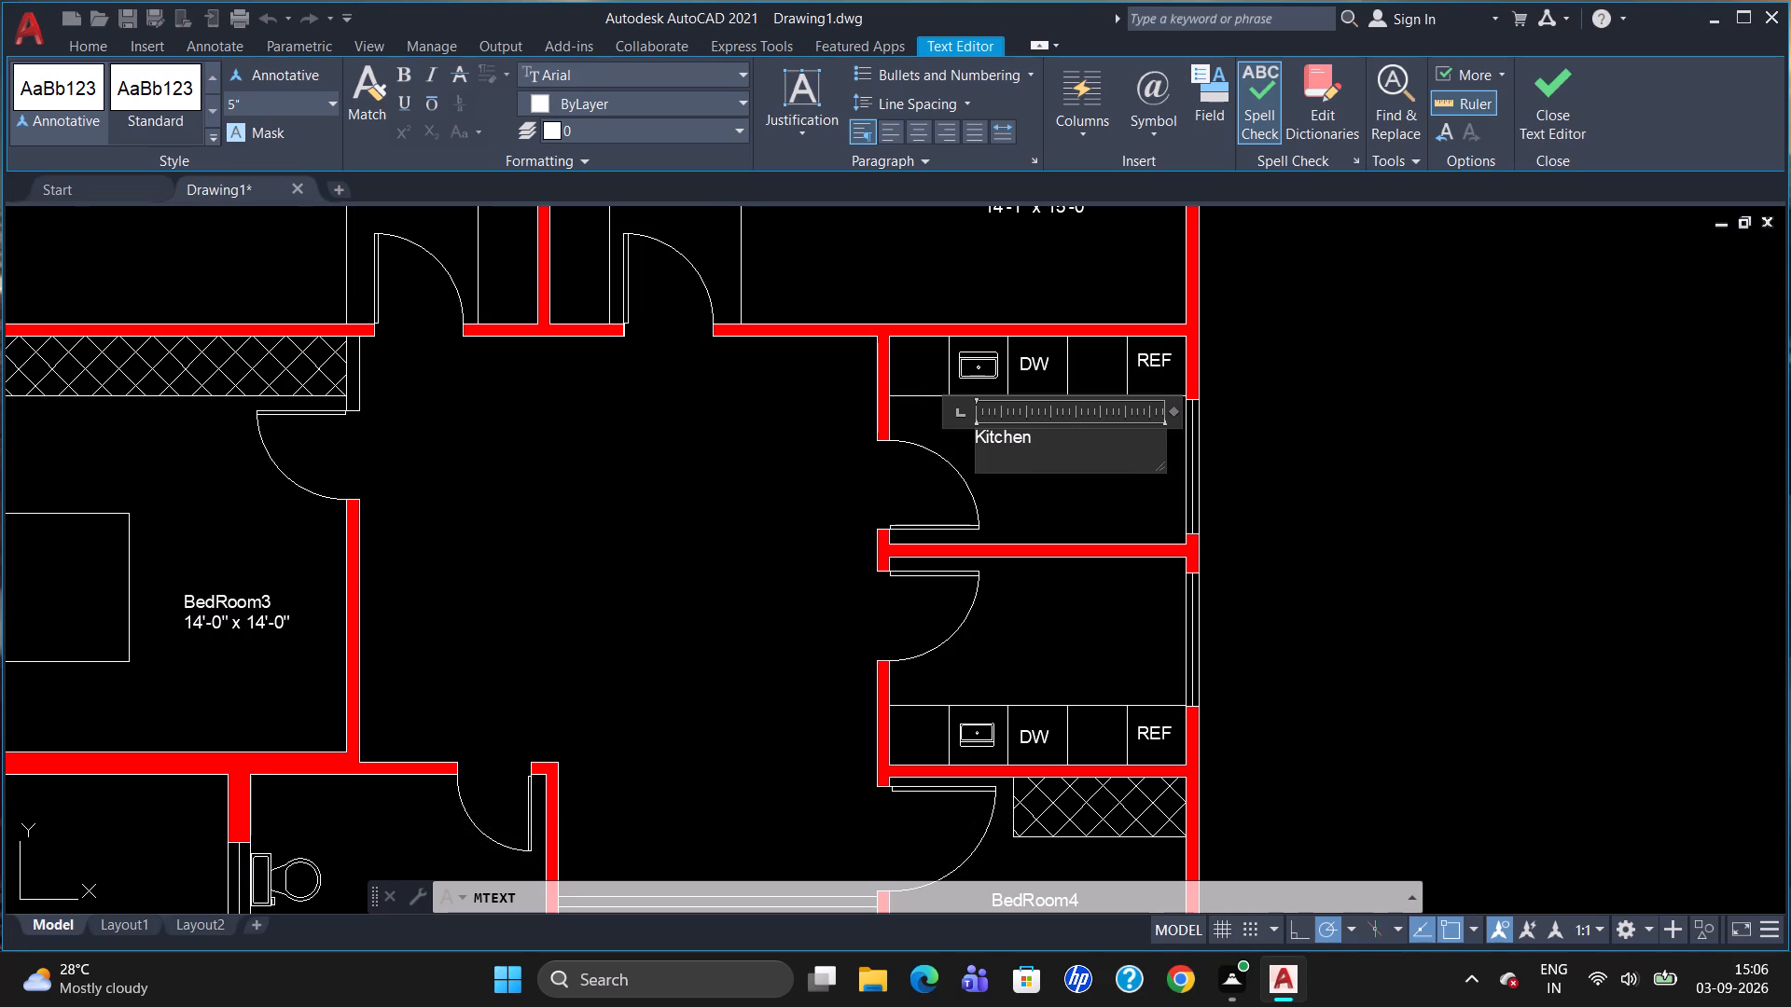
type("7'-0\" x")
key("space")
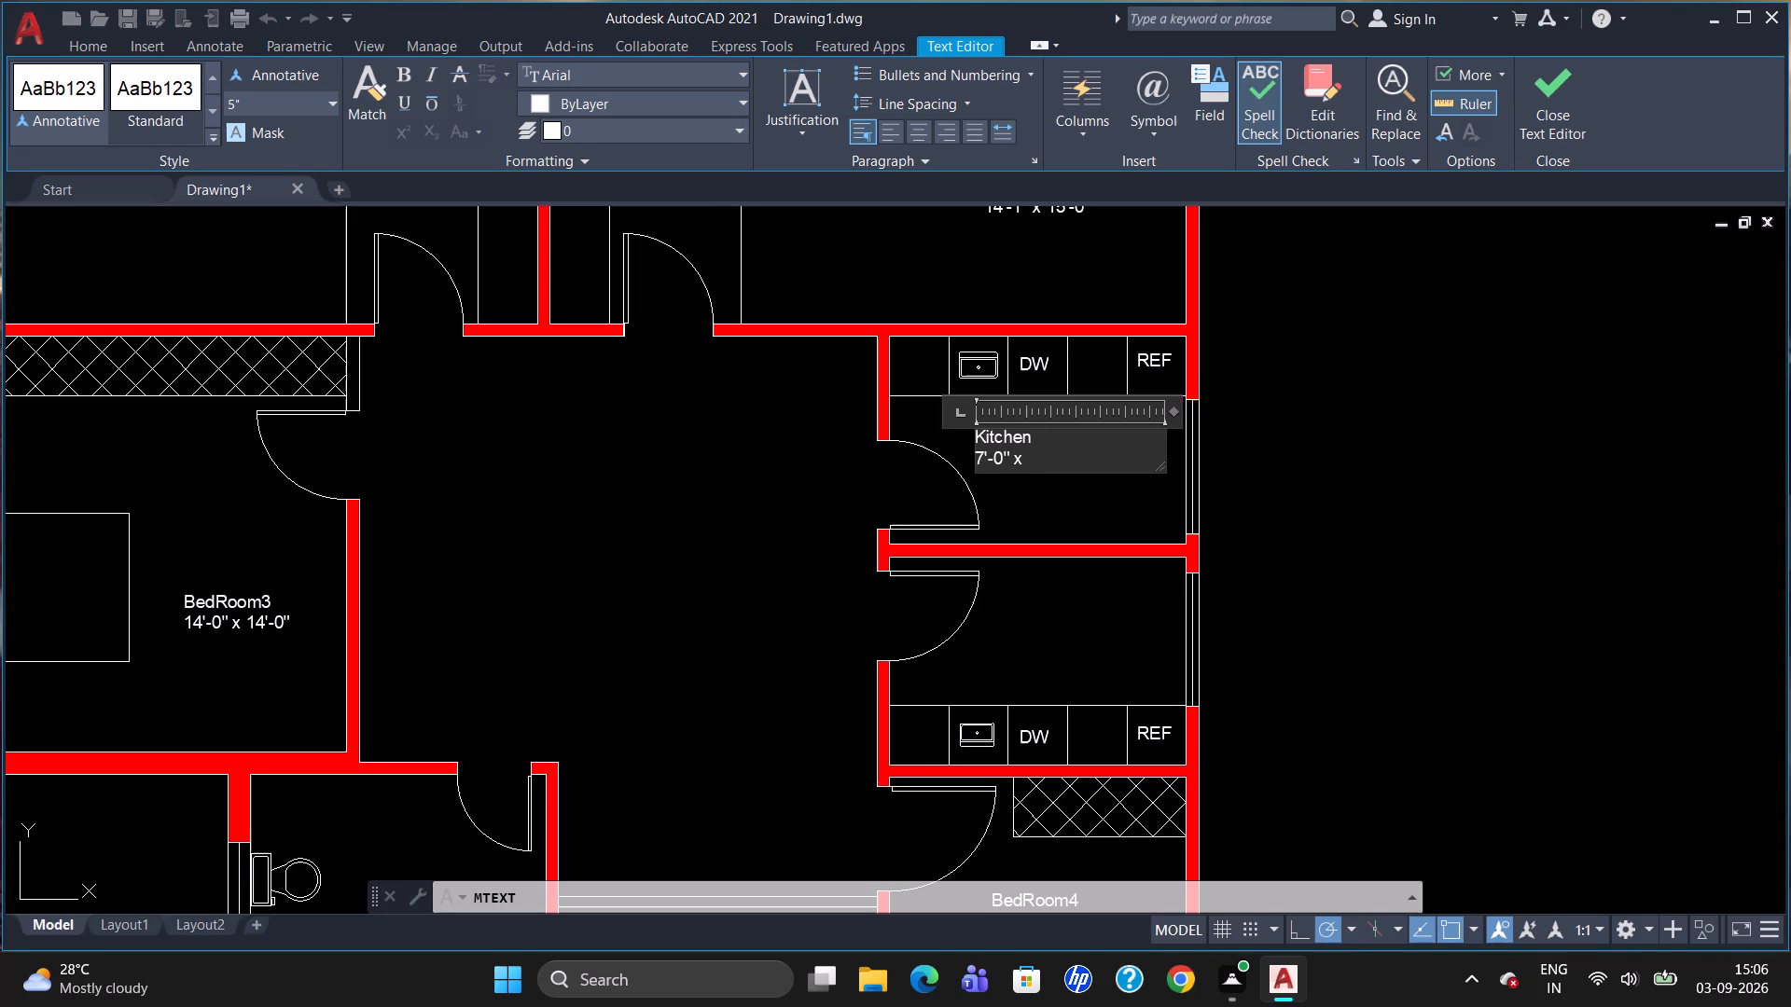
type("10")
type("'-0\"")
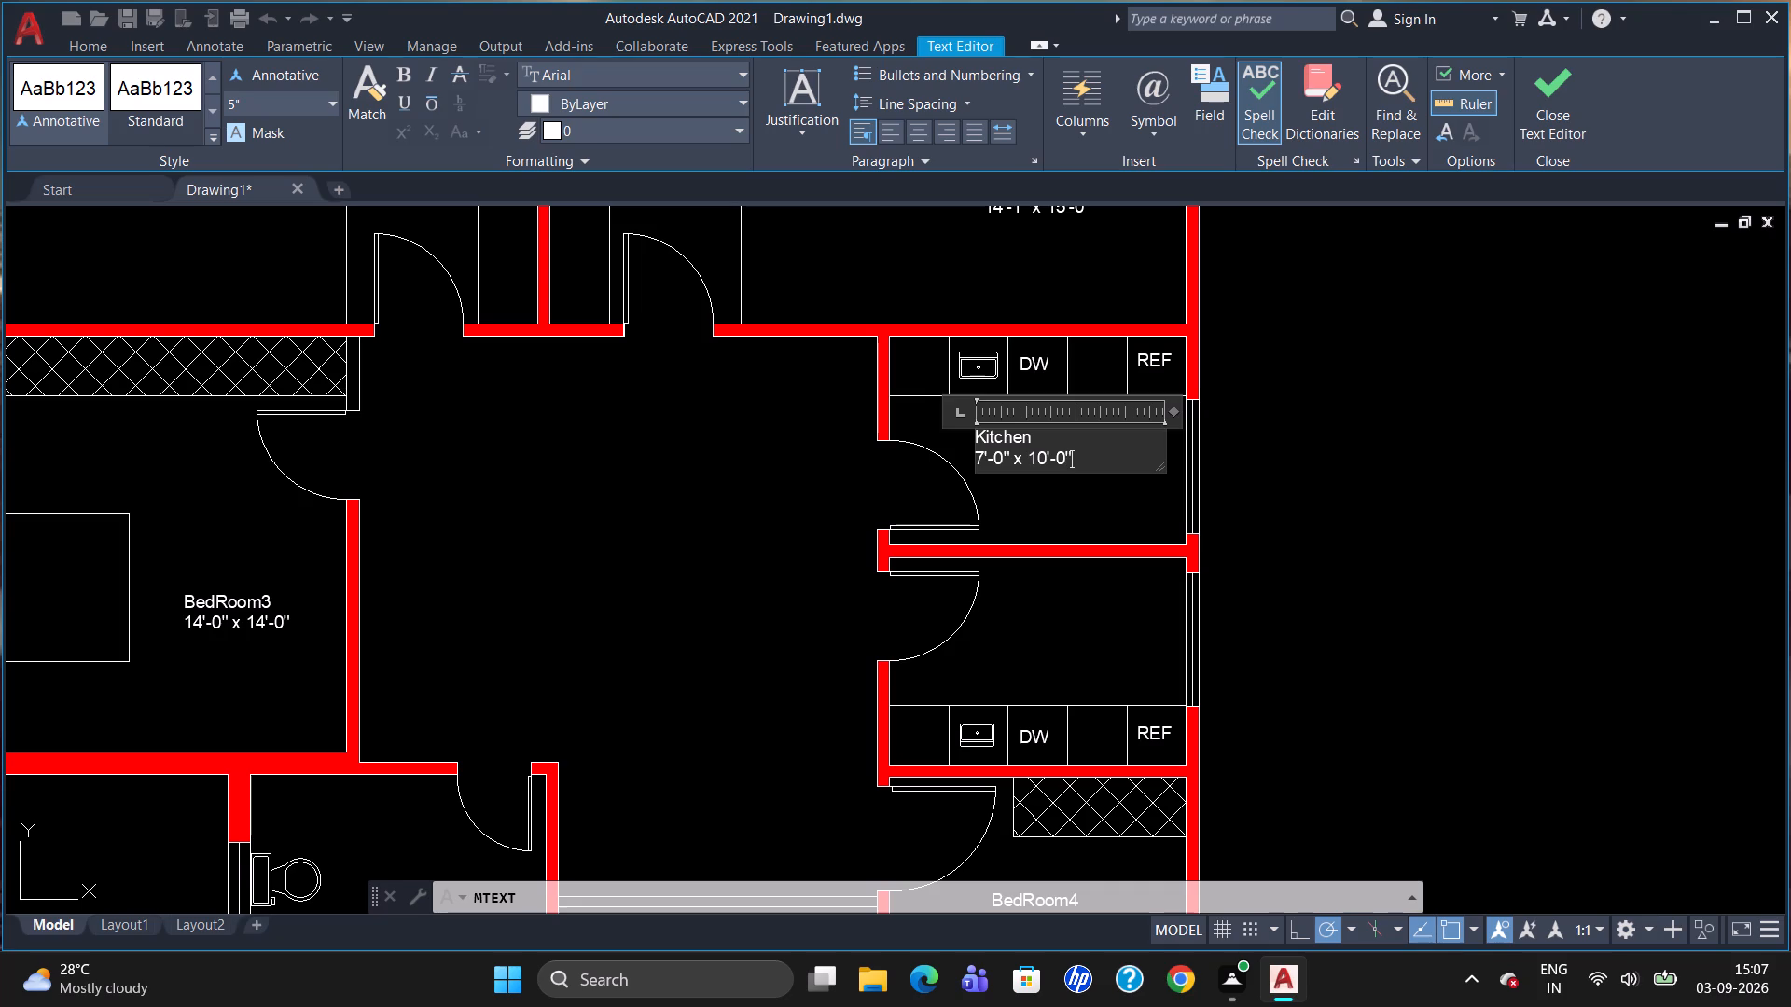
left_click(600, 458)
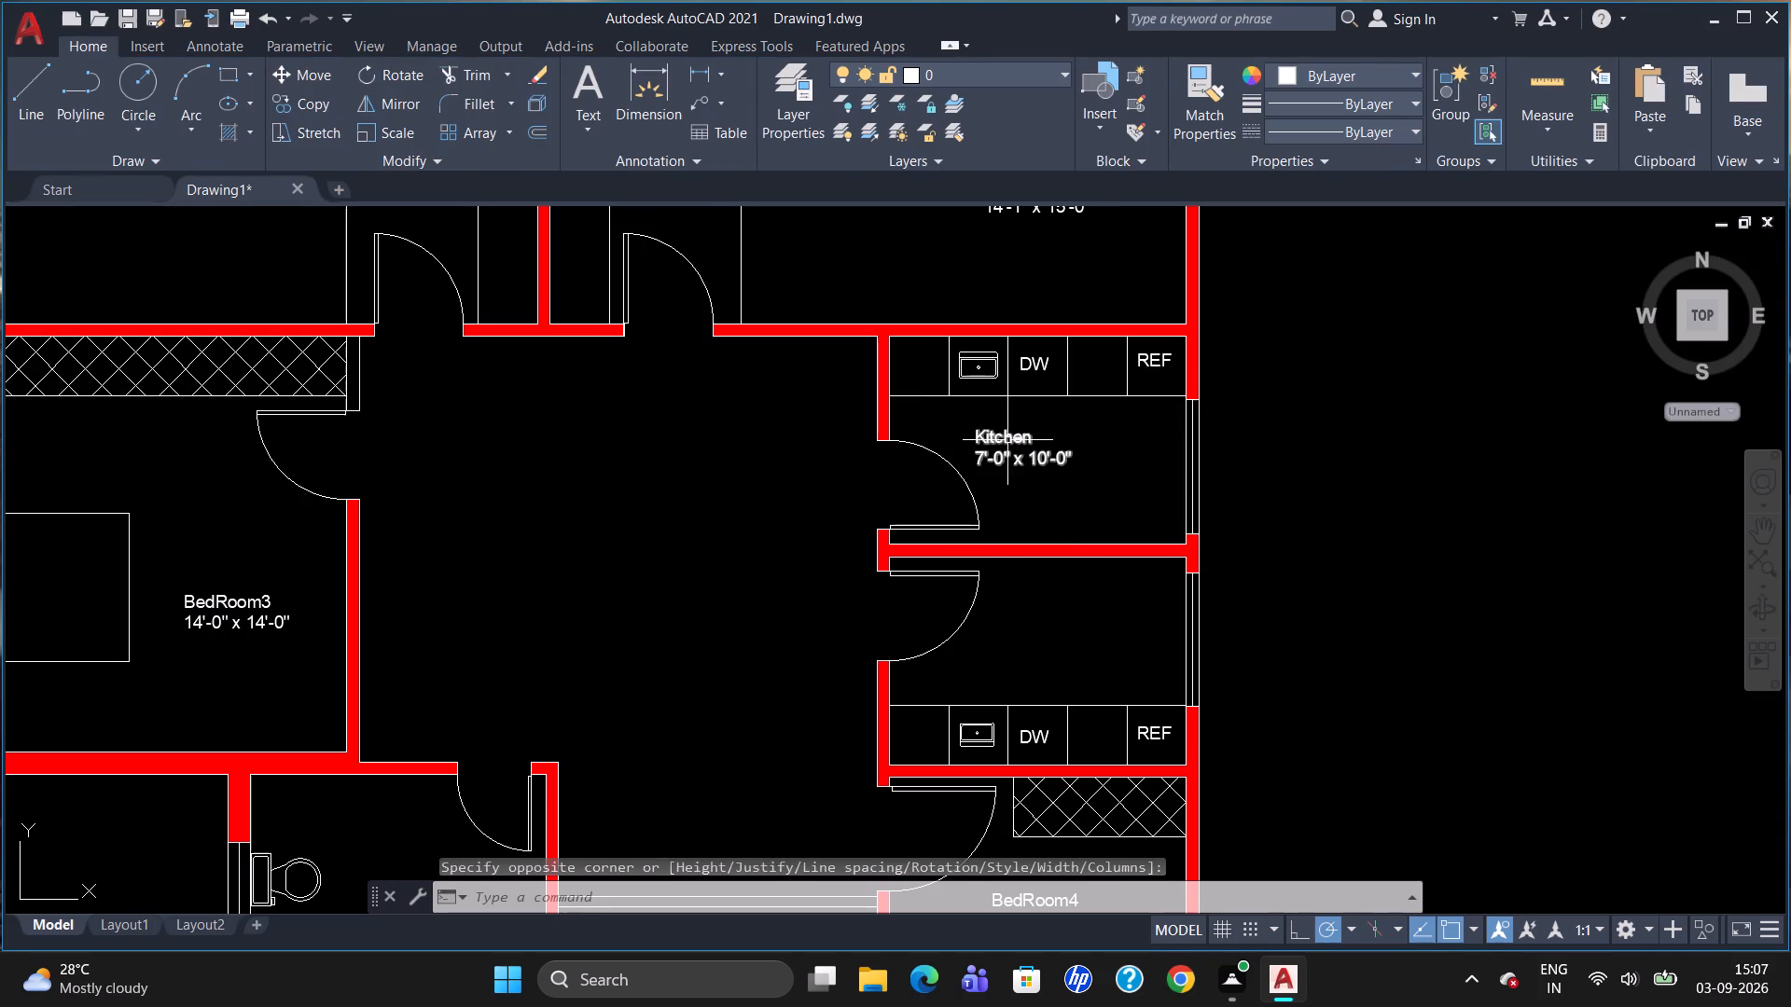
Shift the Kitchen label slightly right, away from the door swing in the upper kitchen.
left_click(1007, 439)
left_click(979, 428)
left_click(1001, 436)
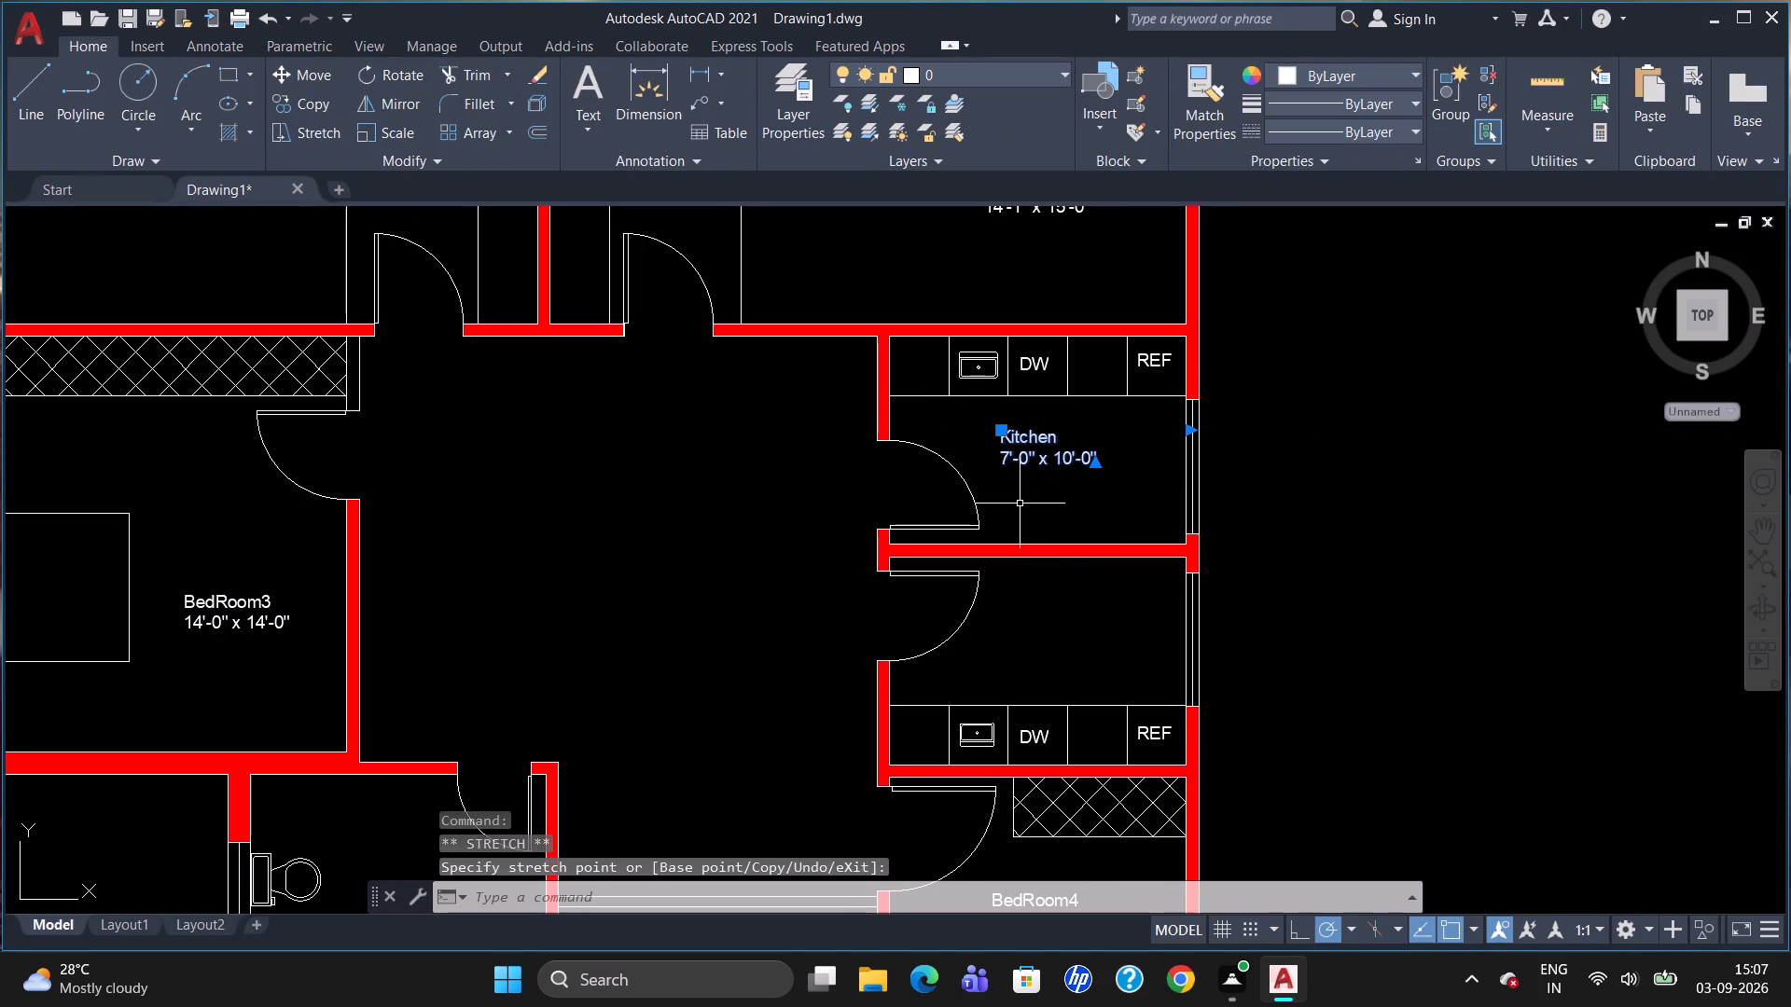
key("Escape")
Copy the Kitchen label into the lower kitchen, between the door swing and the window.
type("co")
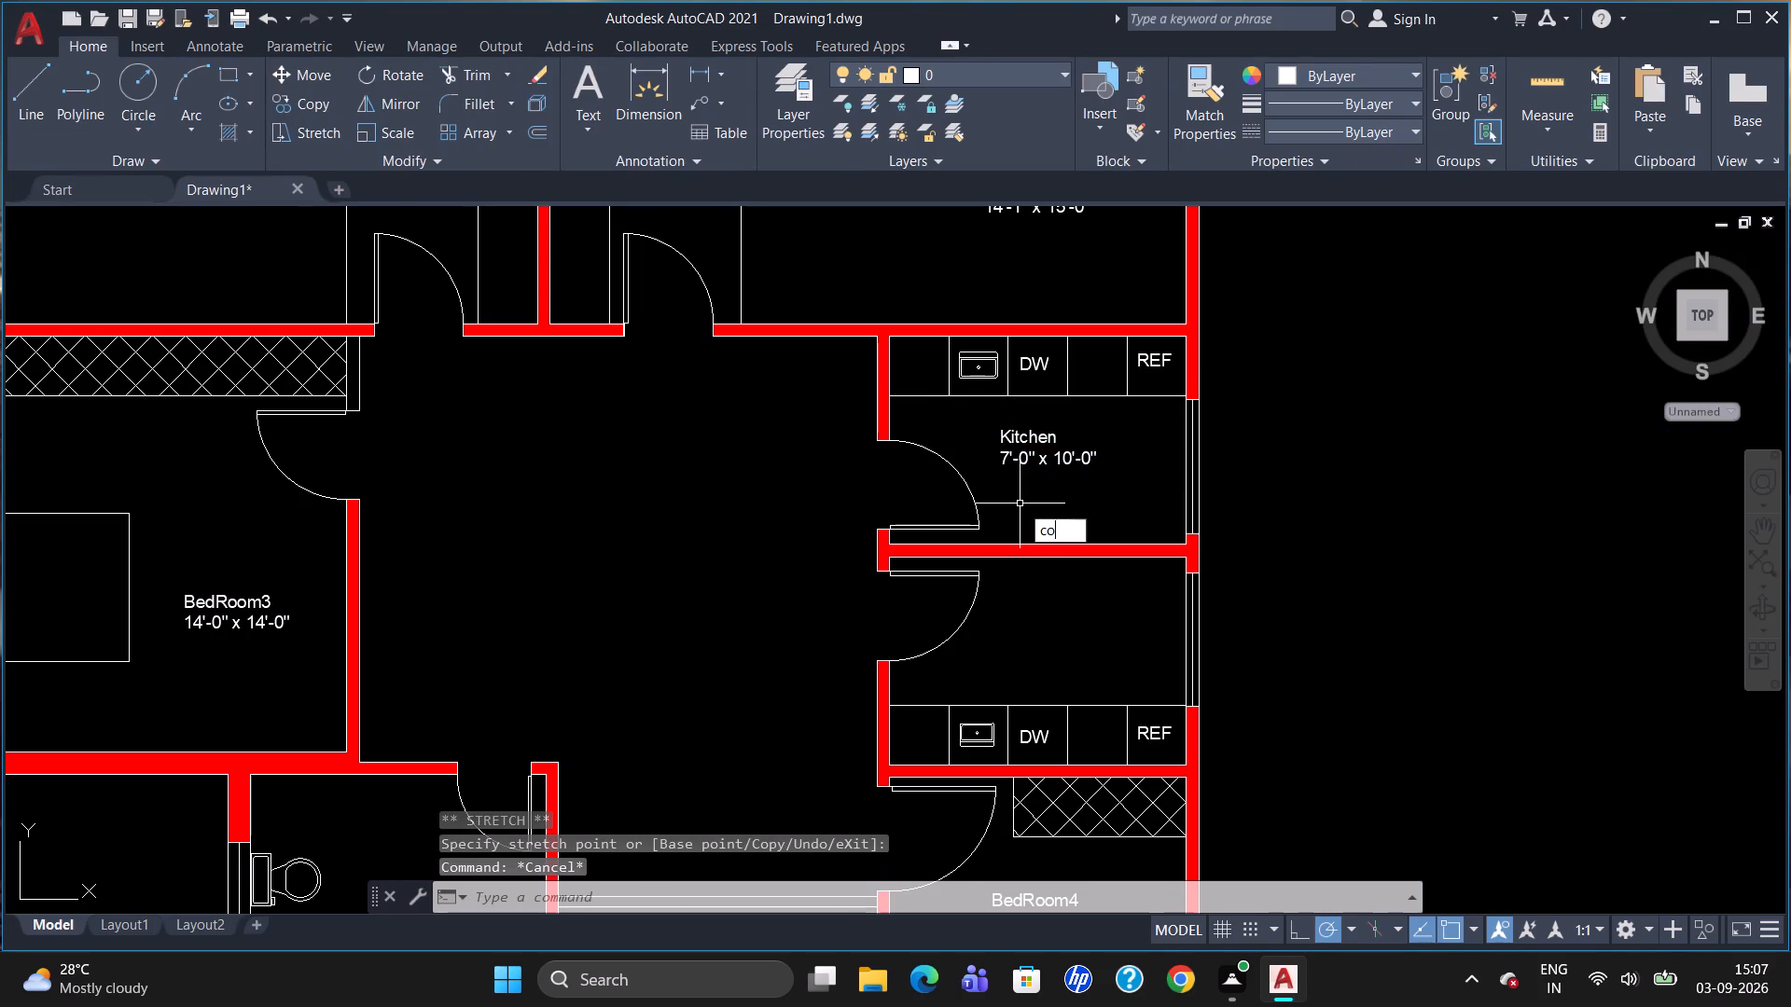
key("Return")
left_click(1029, 442)
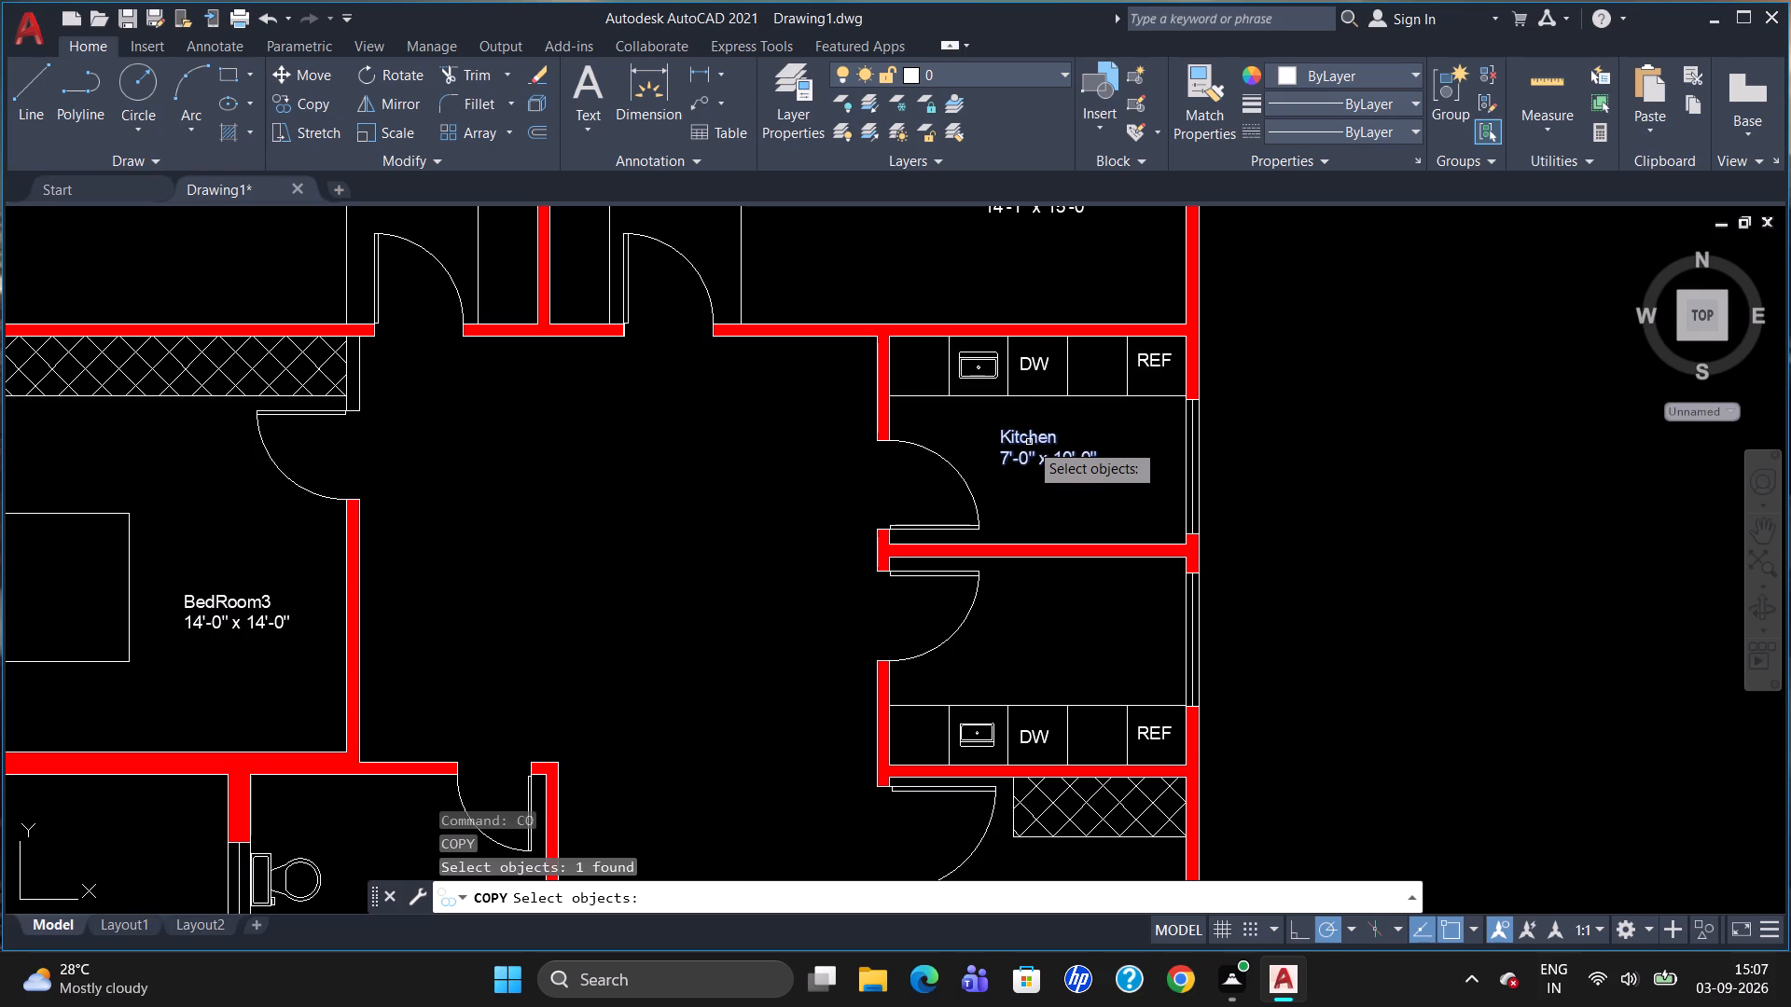
key("Return")
left_click_drag(1024, 437, 1029, 458)
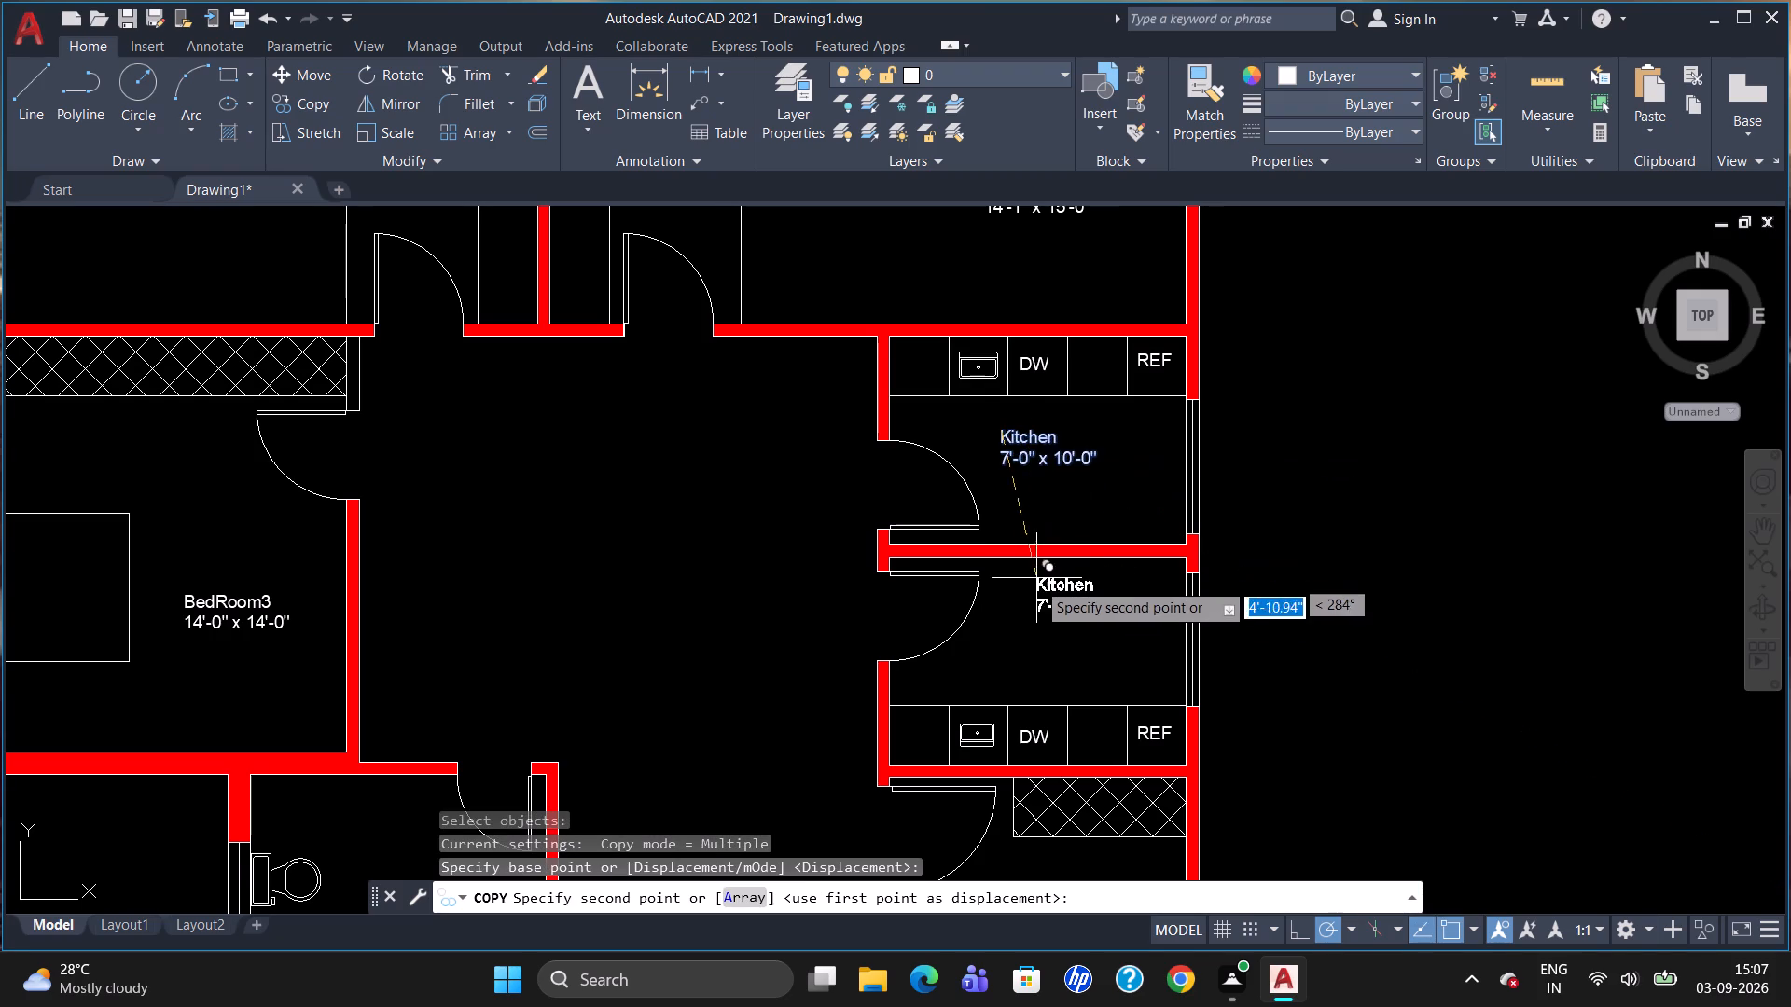
left_click(1040, 616)
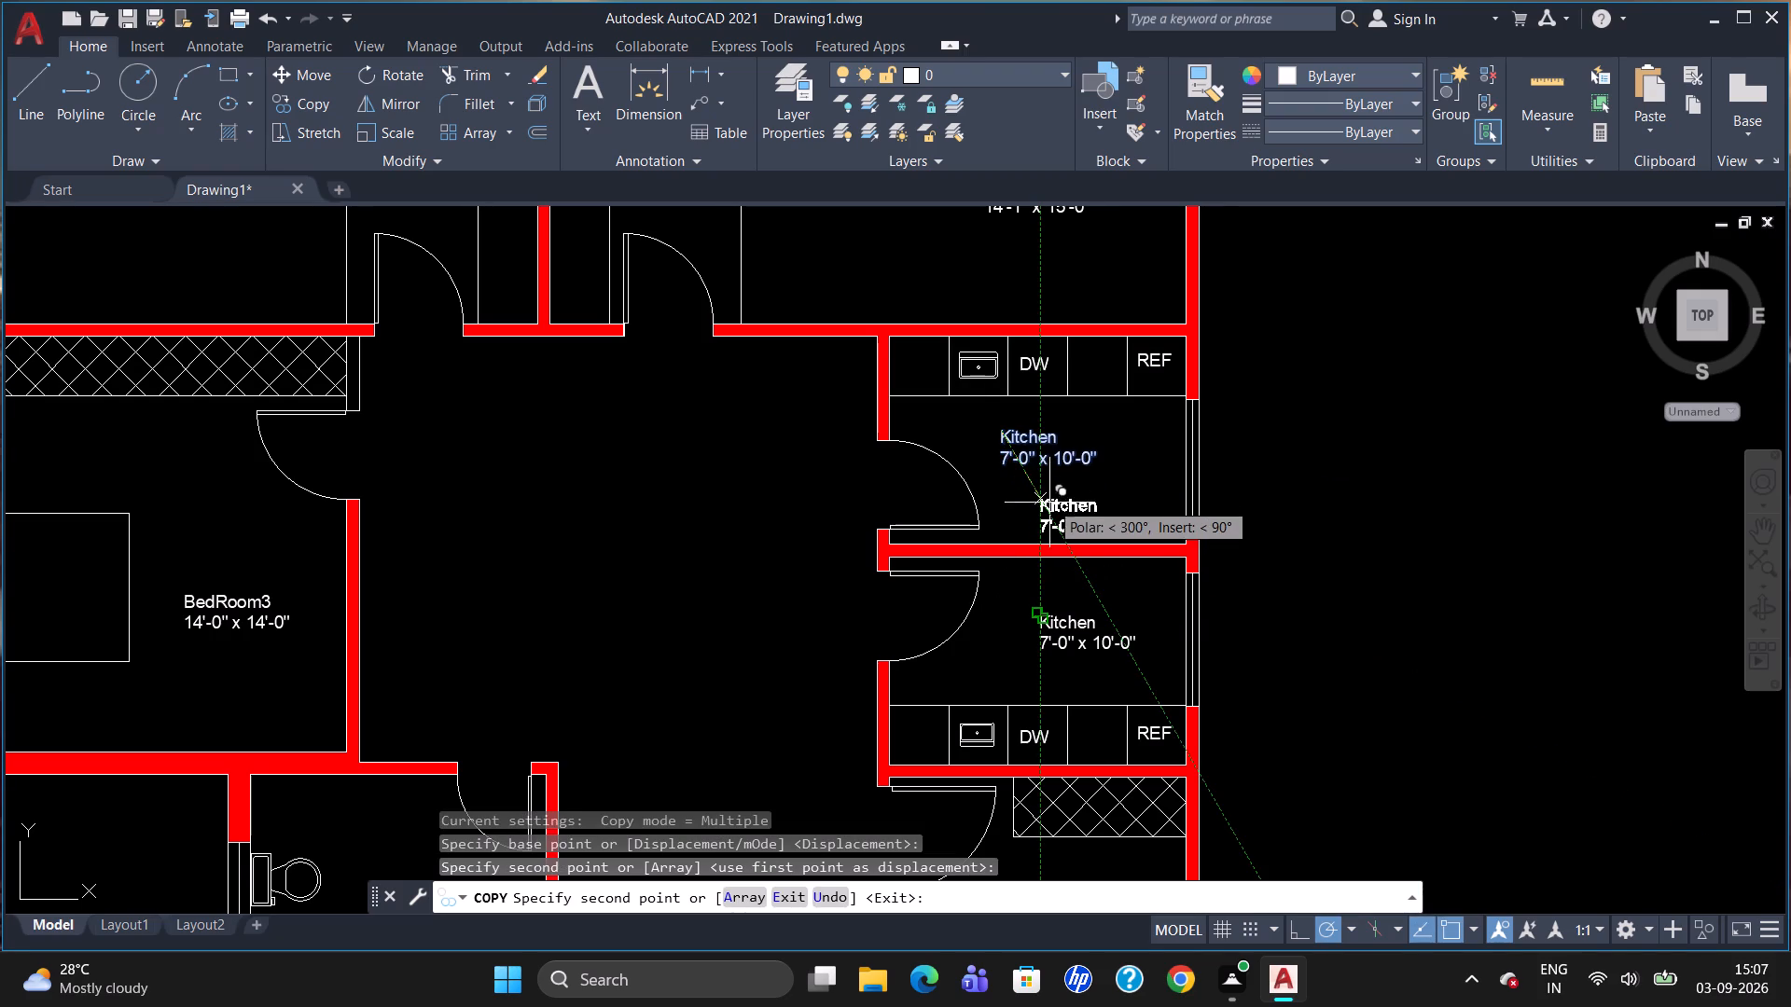
key("Escape")
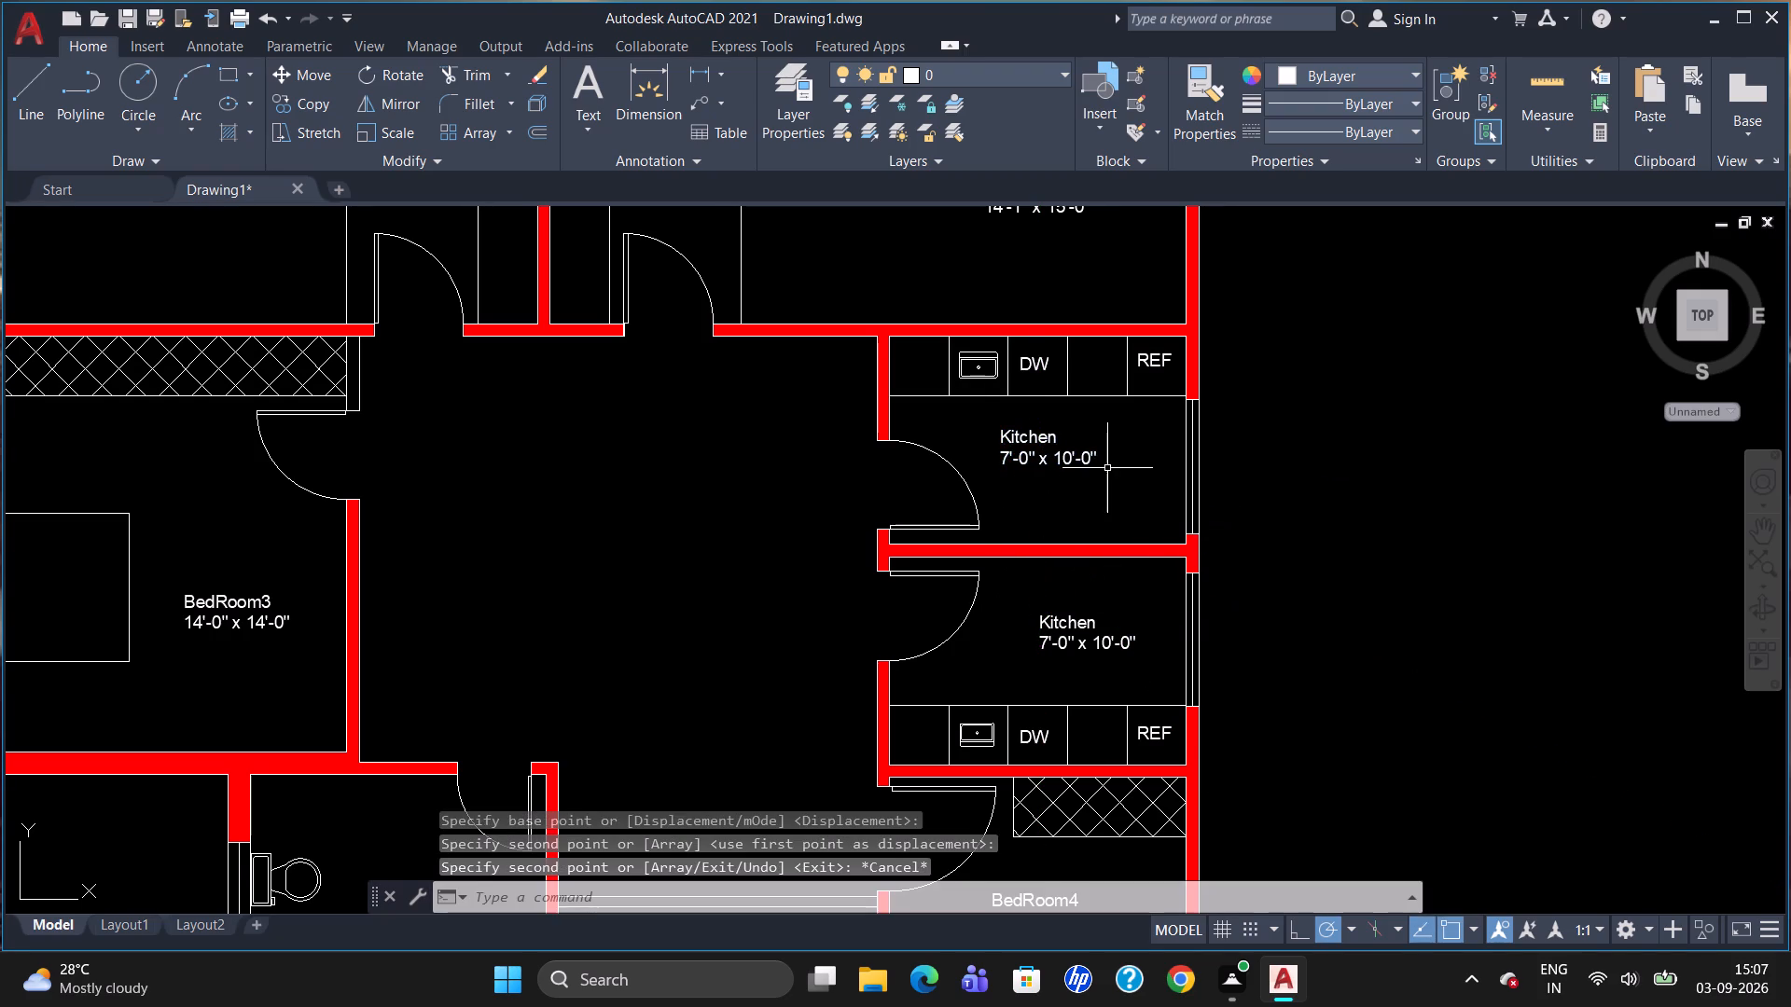
Add a 5" high multiline text label in the central room reading "Hall" with "14'-4" x 17'-5"" on the second line.
scroll(1128, 451, "down", 1)
key("t")
key("Return")
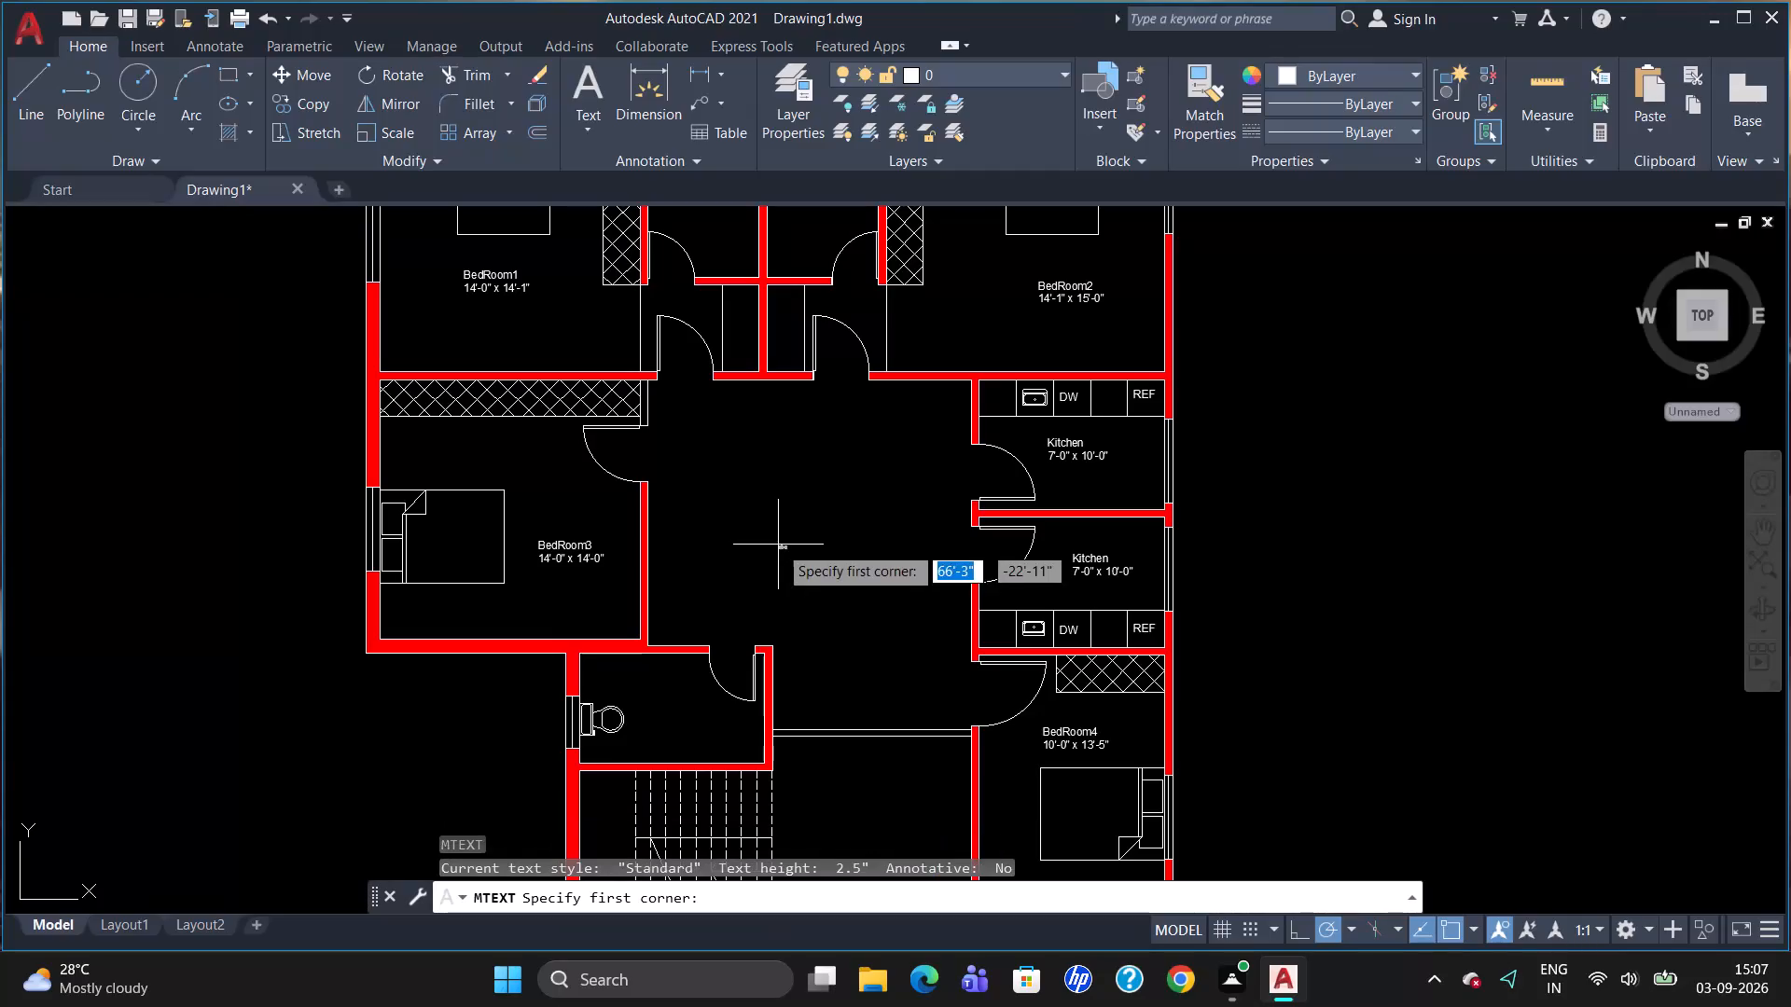
left_click_drag(725, 466, 733, 471)
left_click(919, 605)
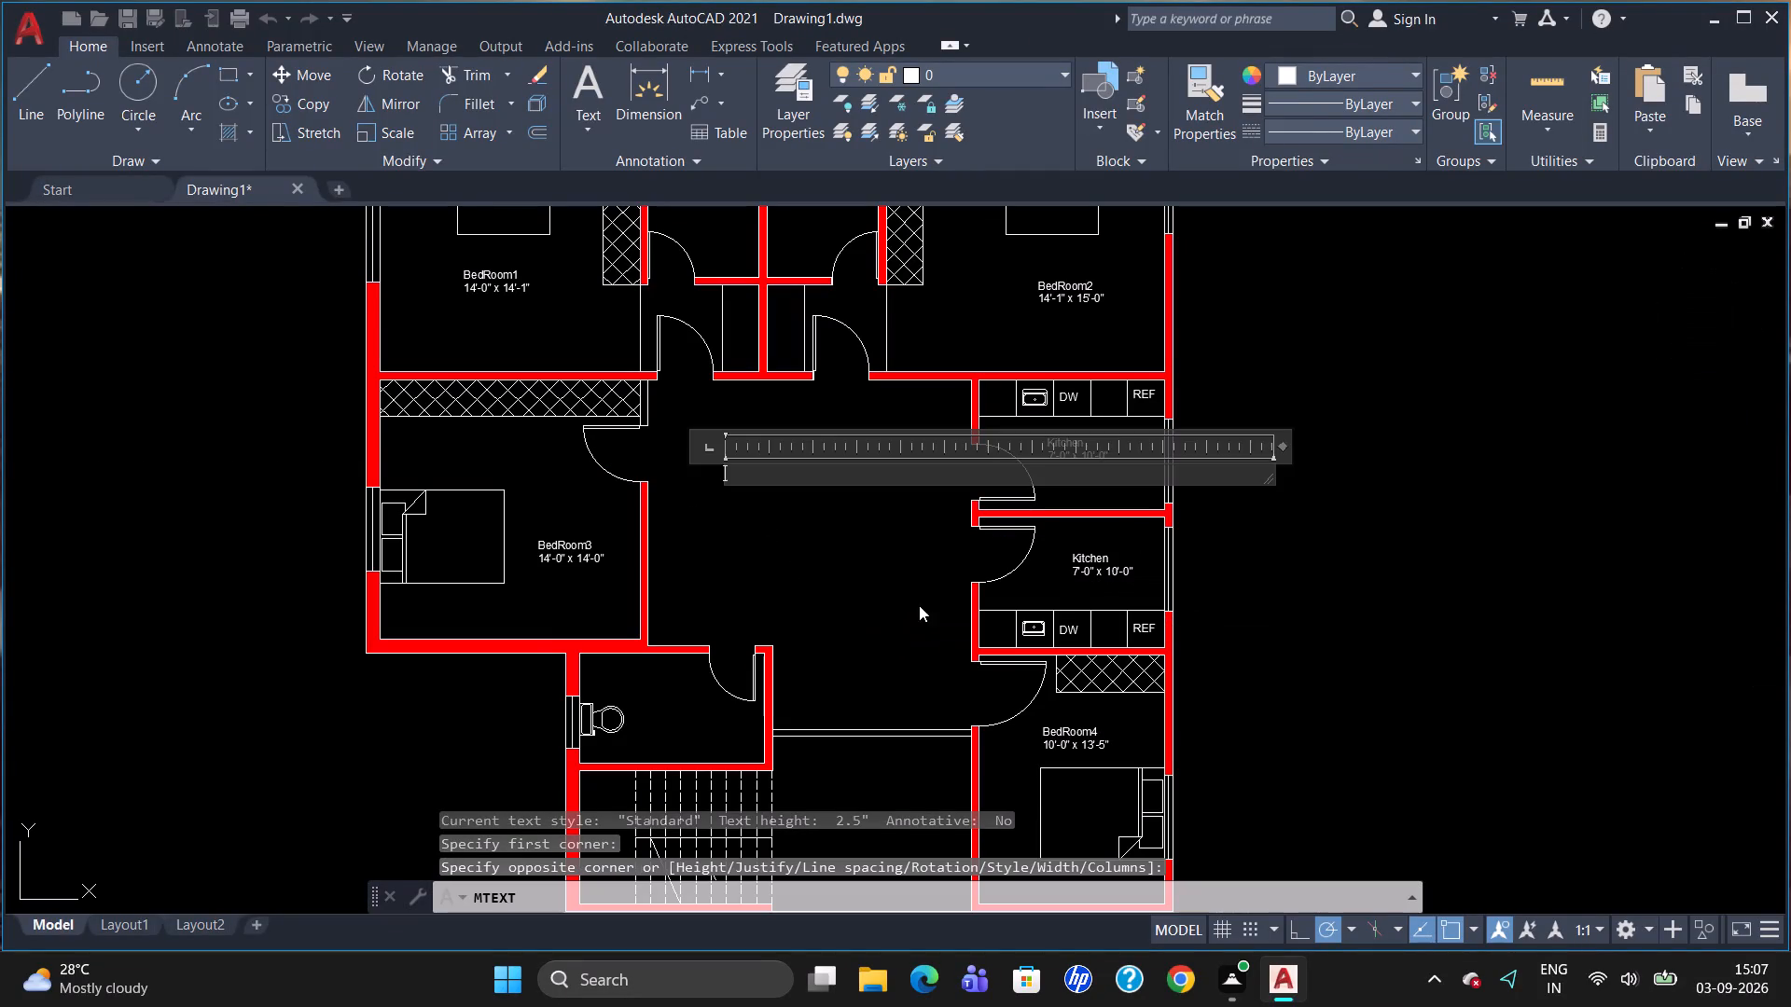
left_click(281, 115)
key("BackSpace")
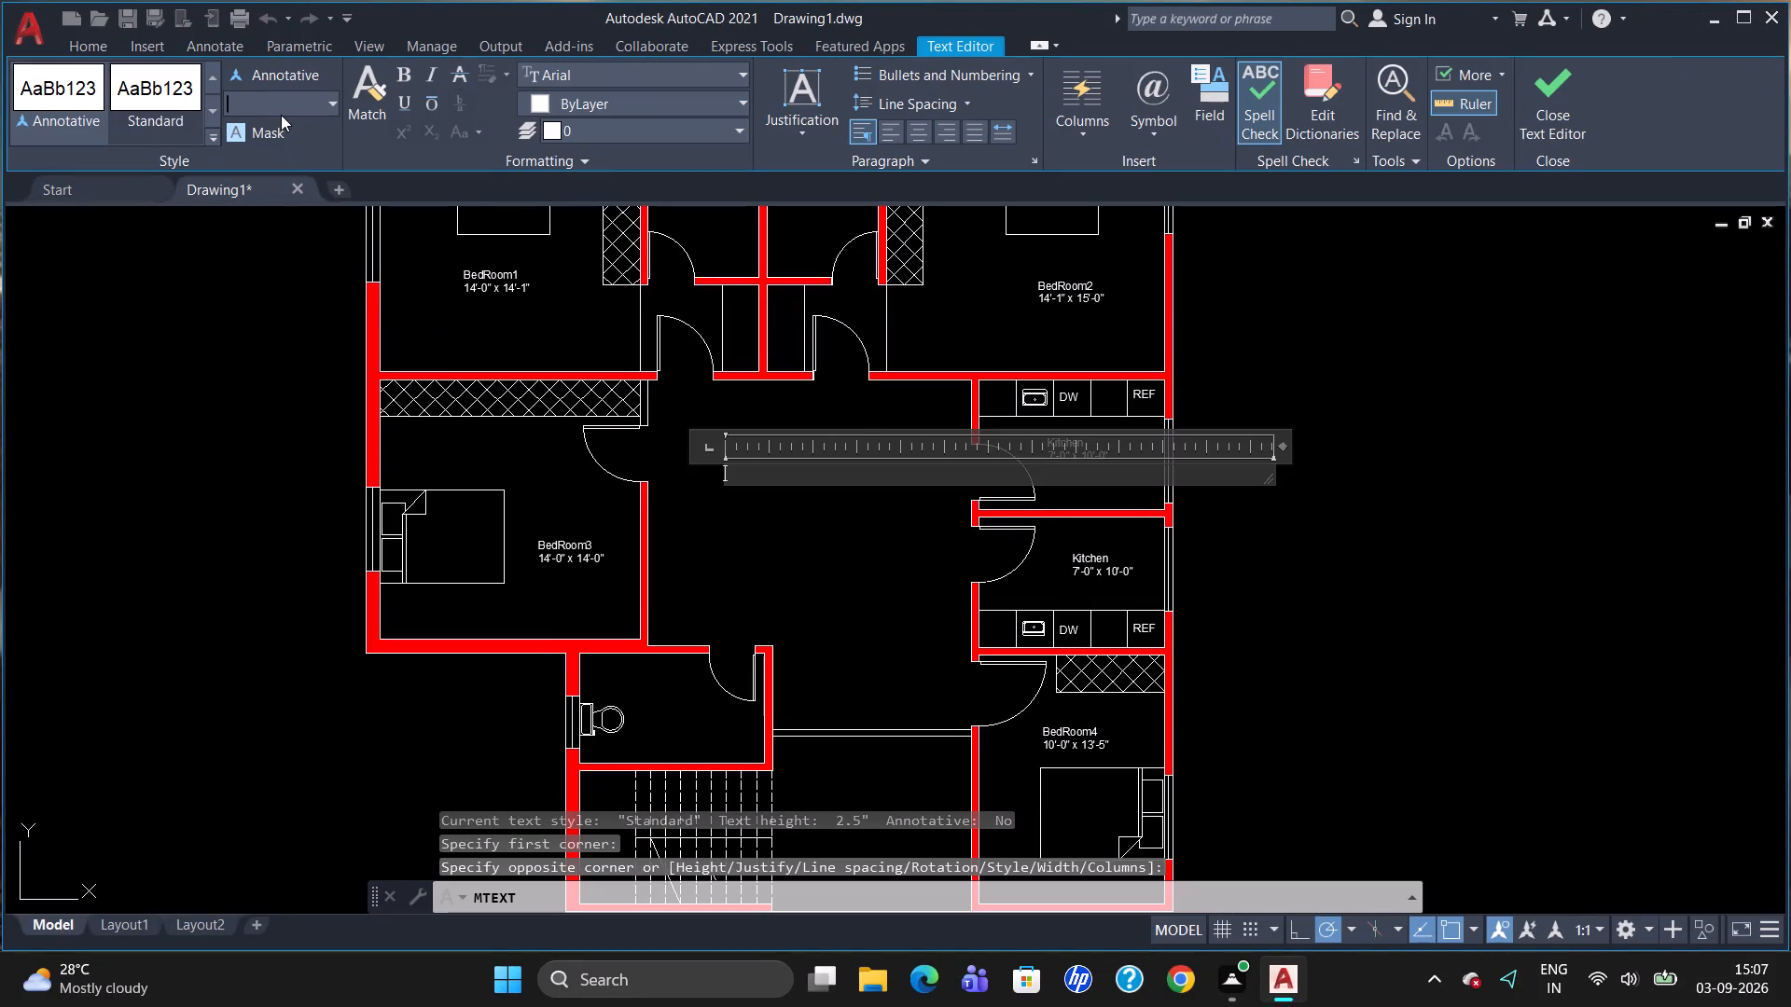
key("5")
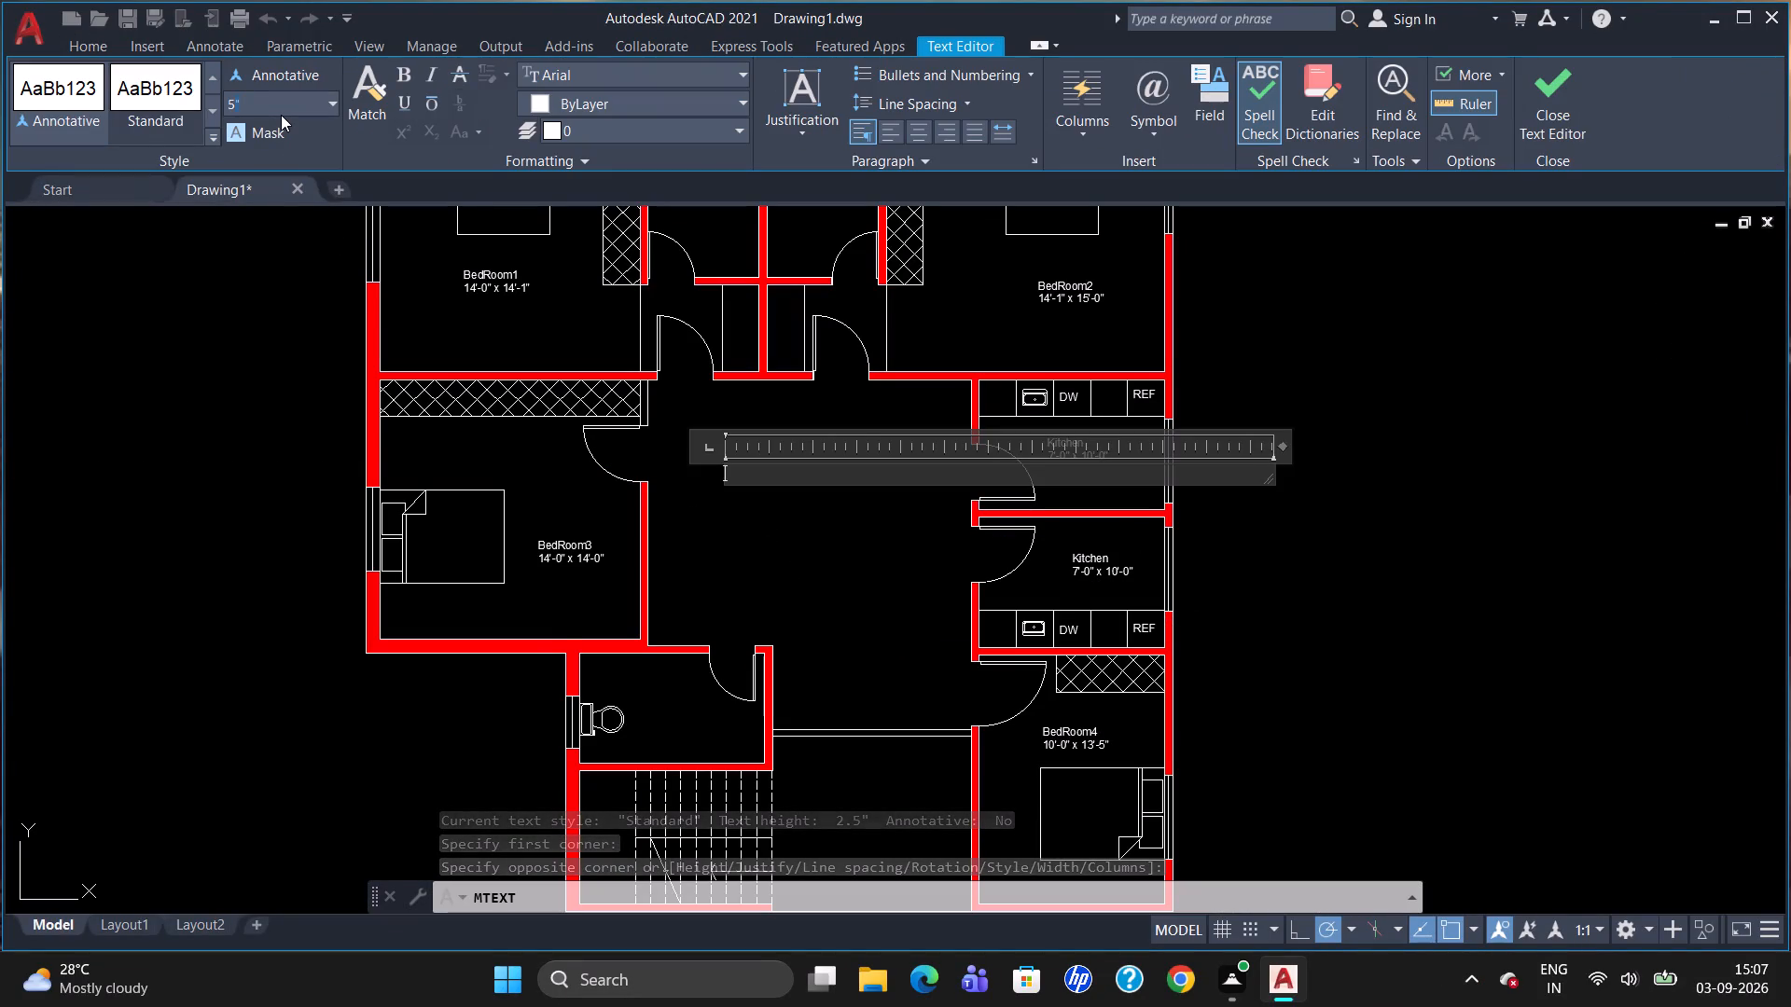
key("Return")
key("h")
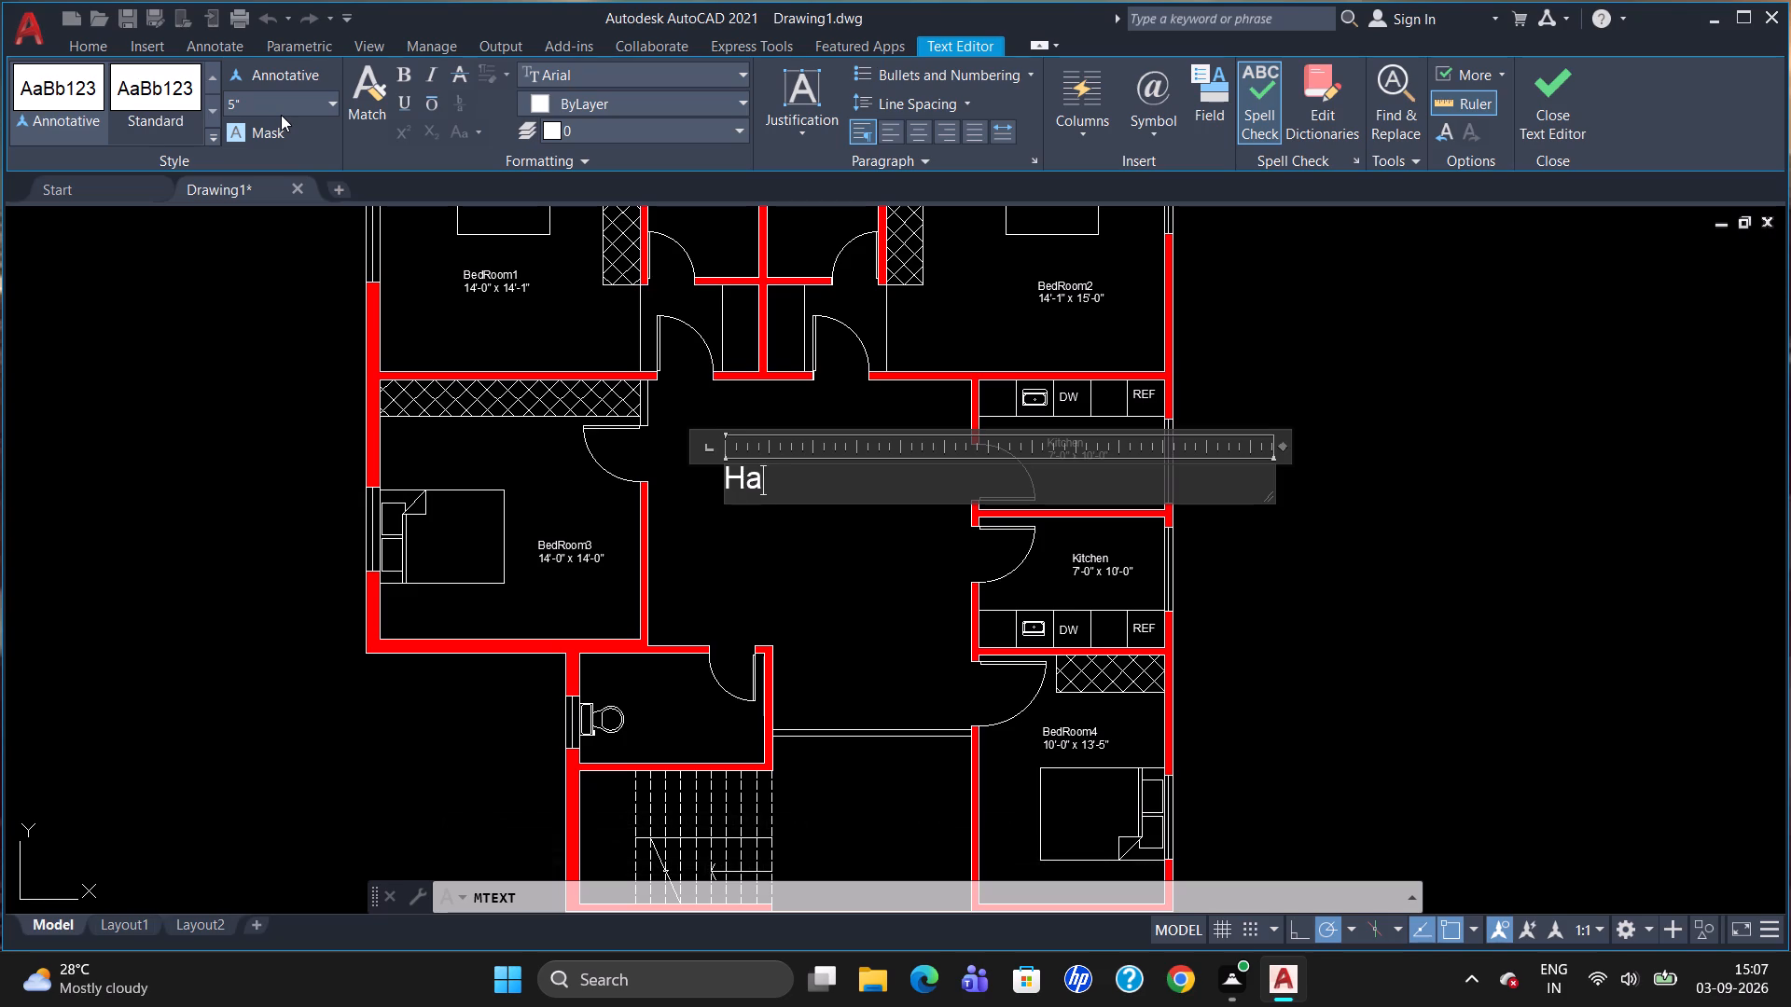
key("Return")
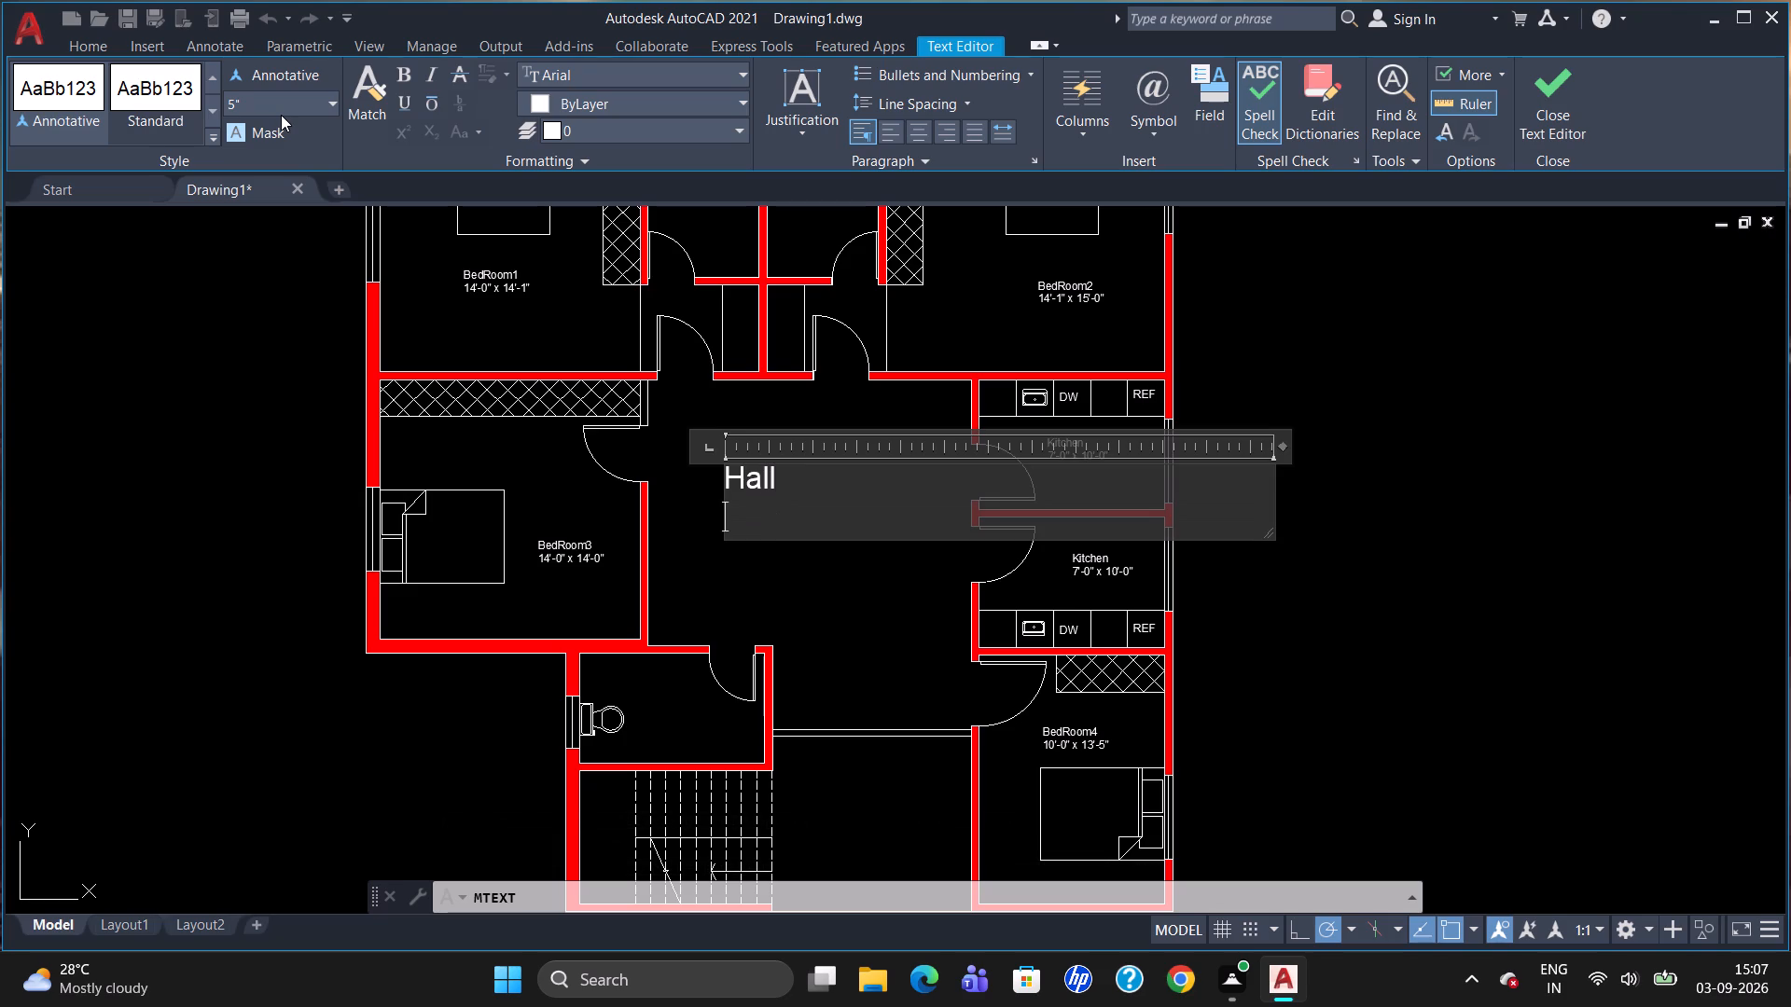
type("14'-")
type("4\" x")
key("space")
type("17")
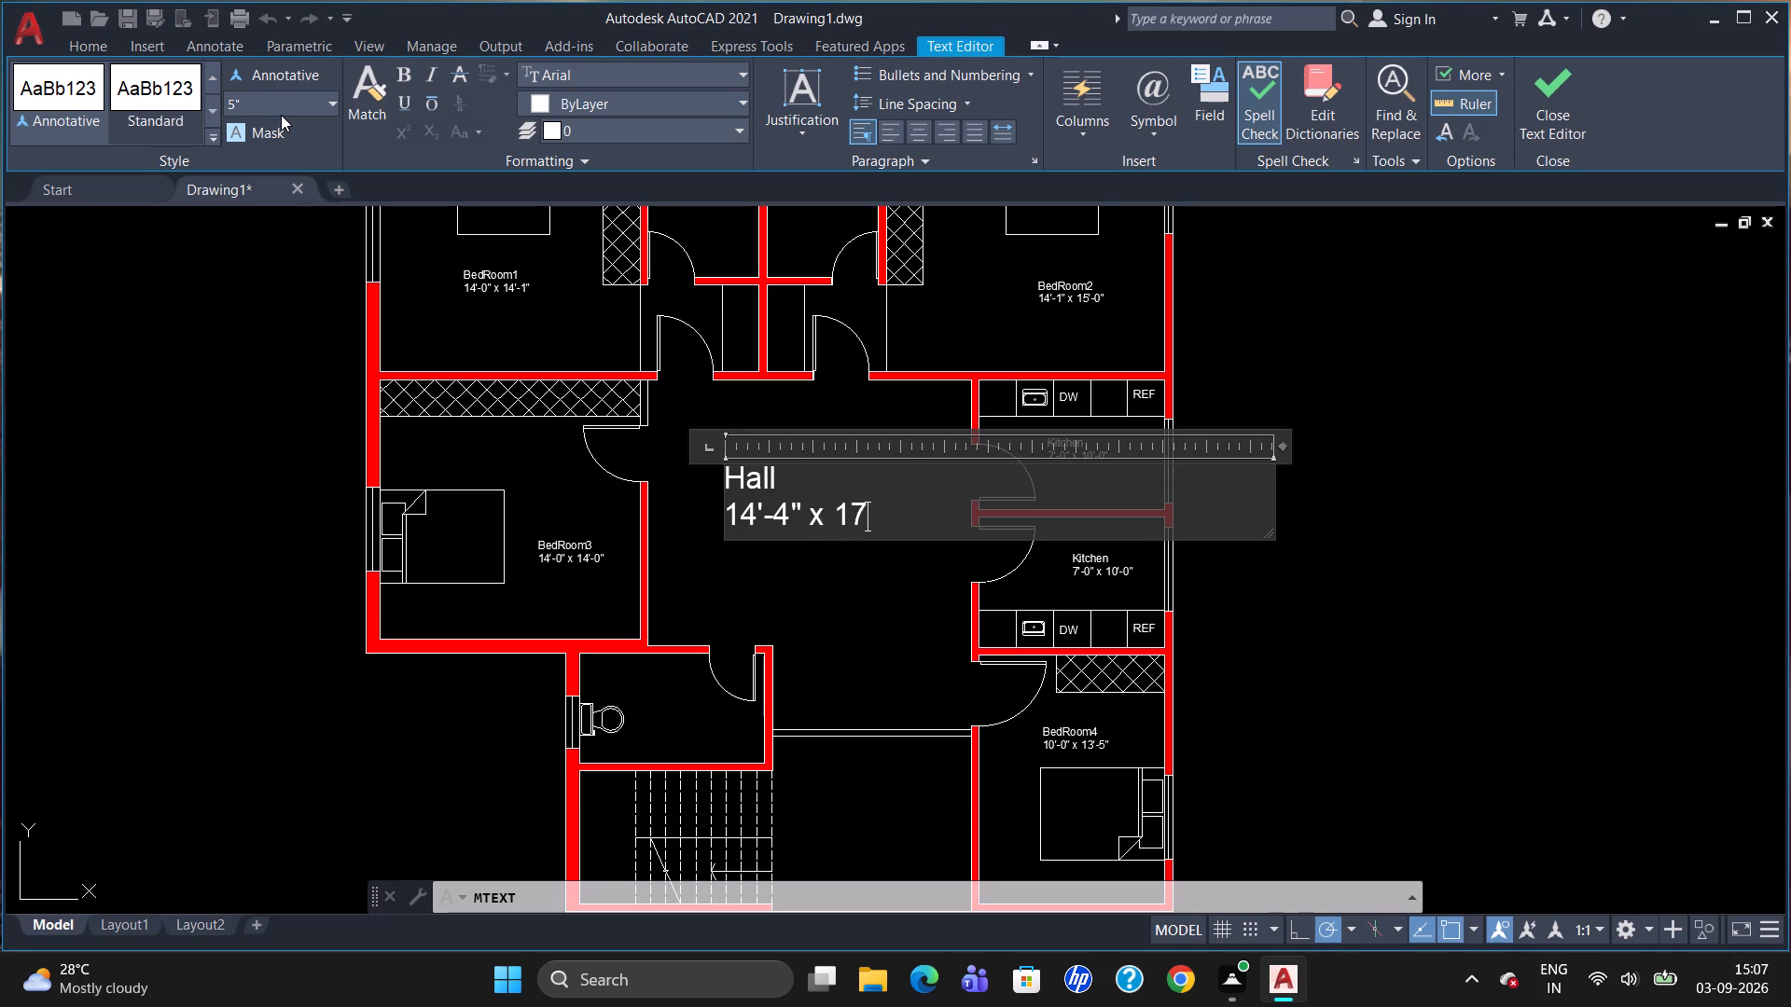
type("'-")
key("5")
key("shift+quotedbl")
left_click(826, 565)
Move the Hall label right and slightly down so it sits near the middle of the hall.
left_click(737, 471)
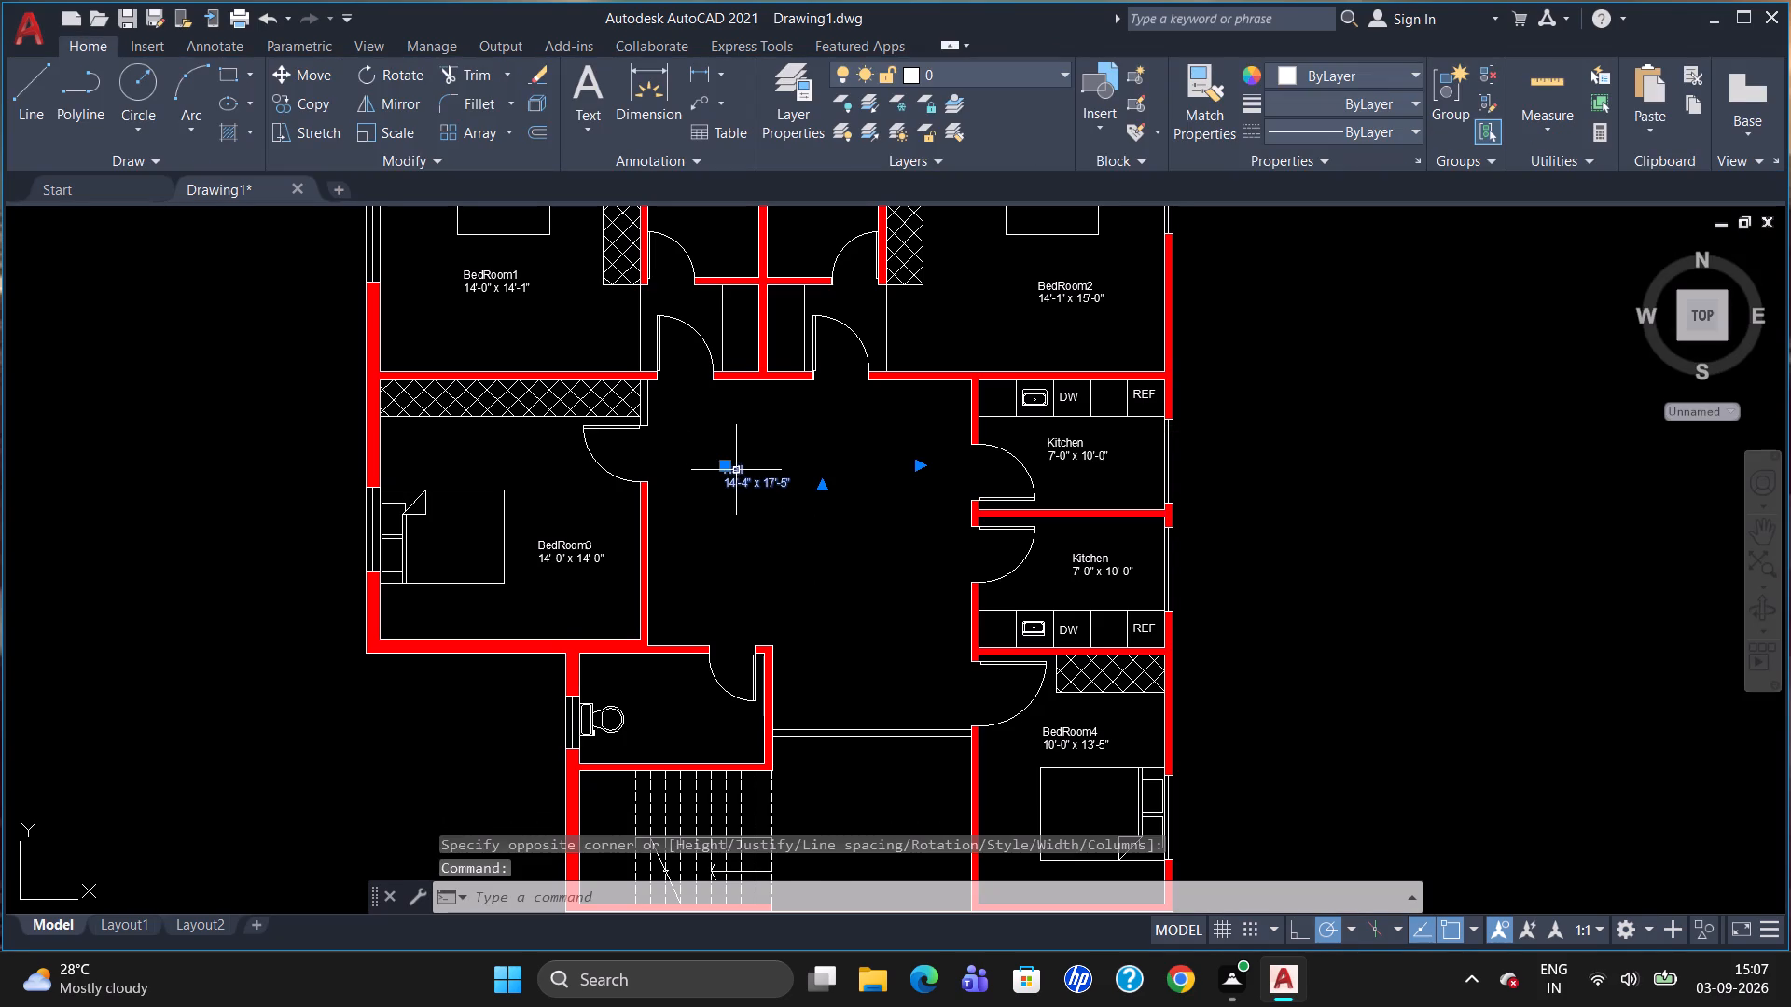
left_click(723, 463)
left_click(800, 498)
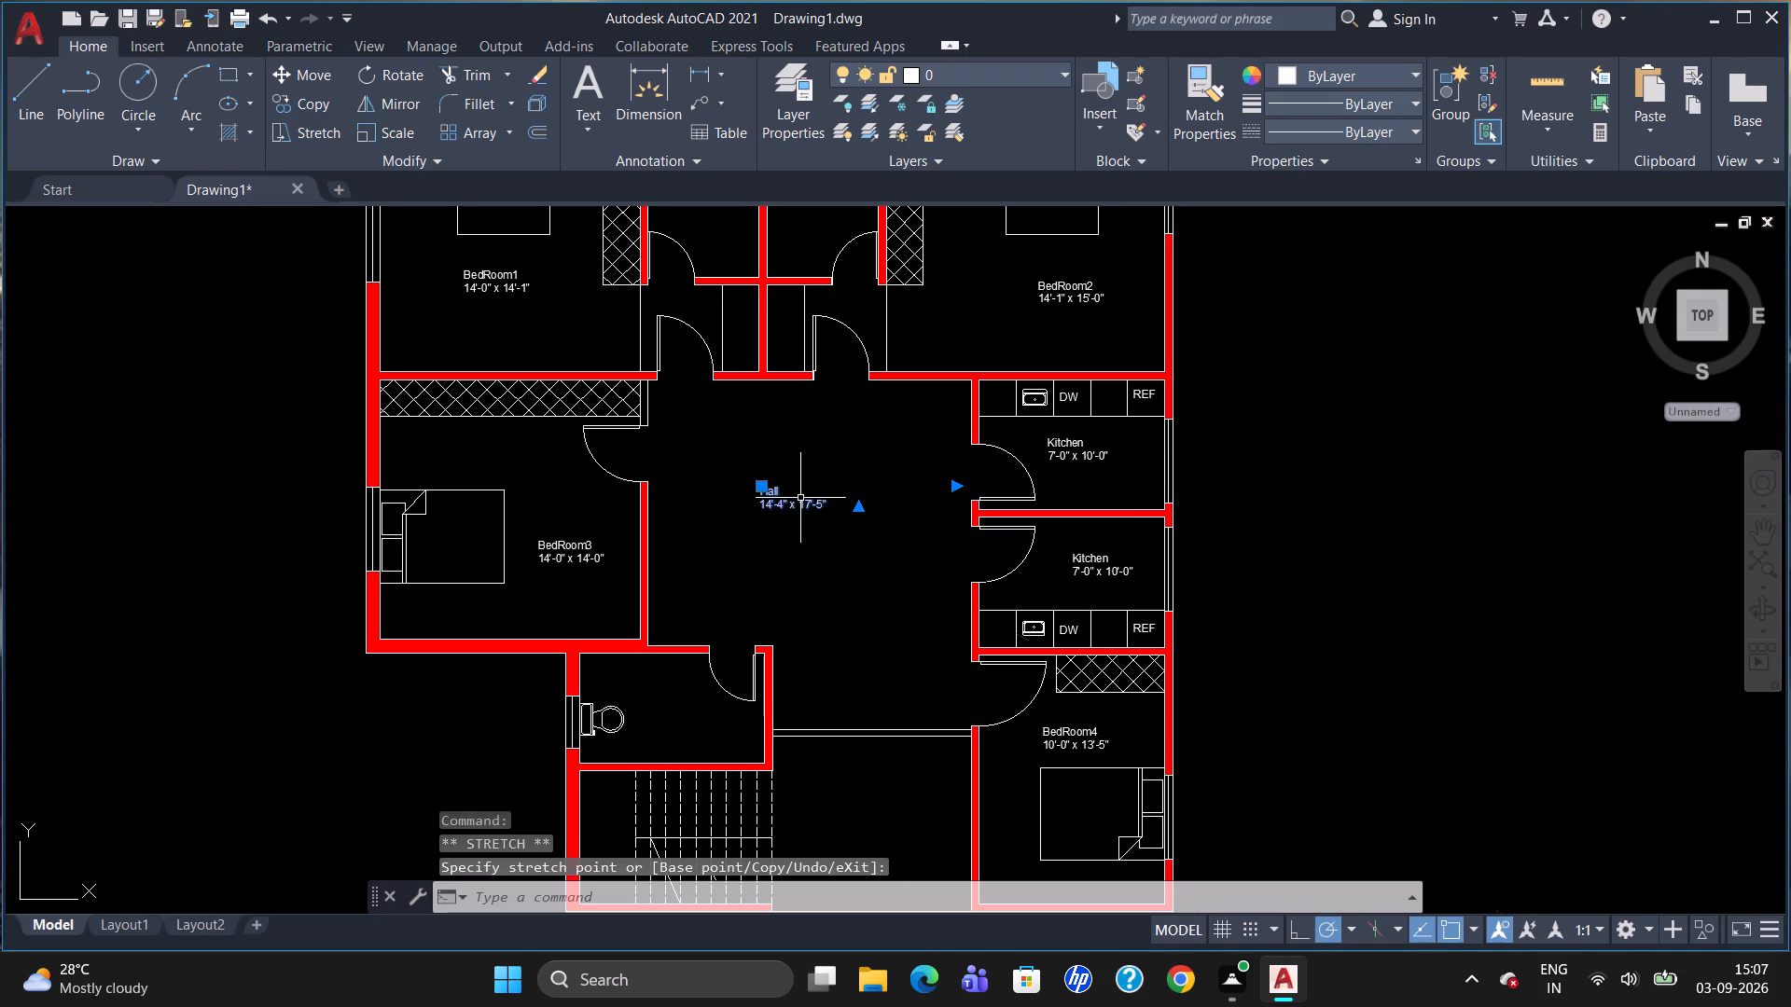
left_click(760, 481)
left_click(751, 482)
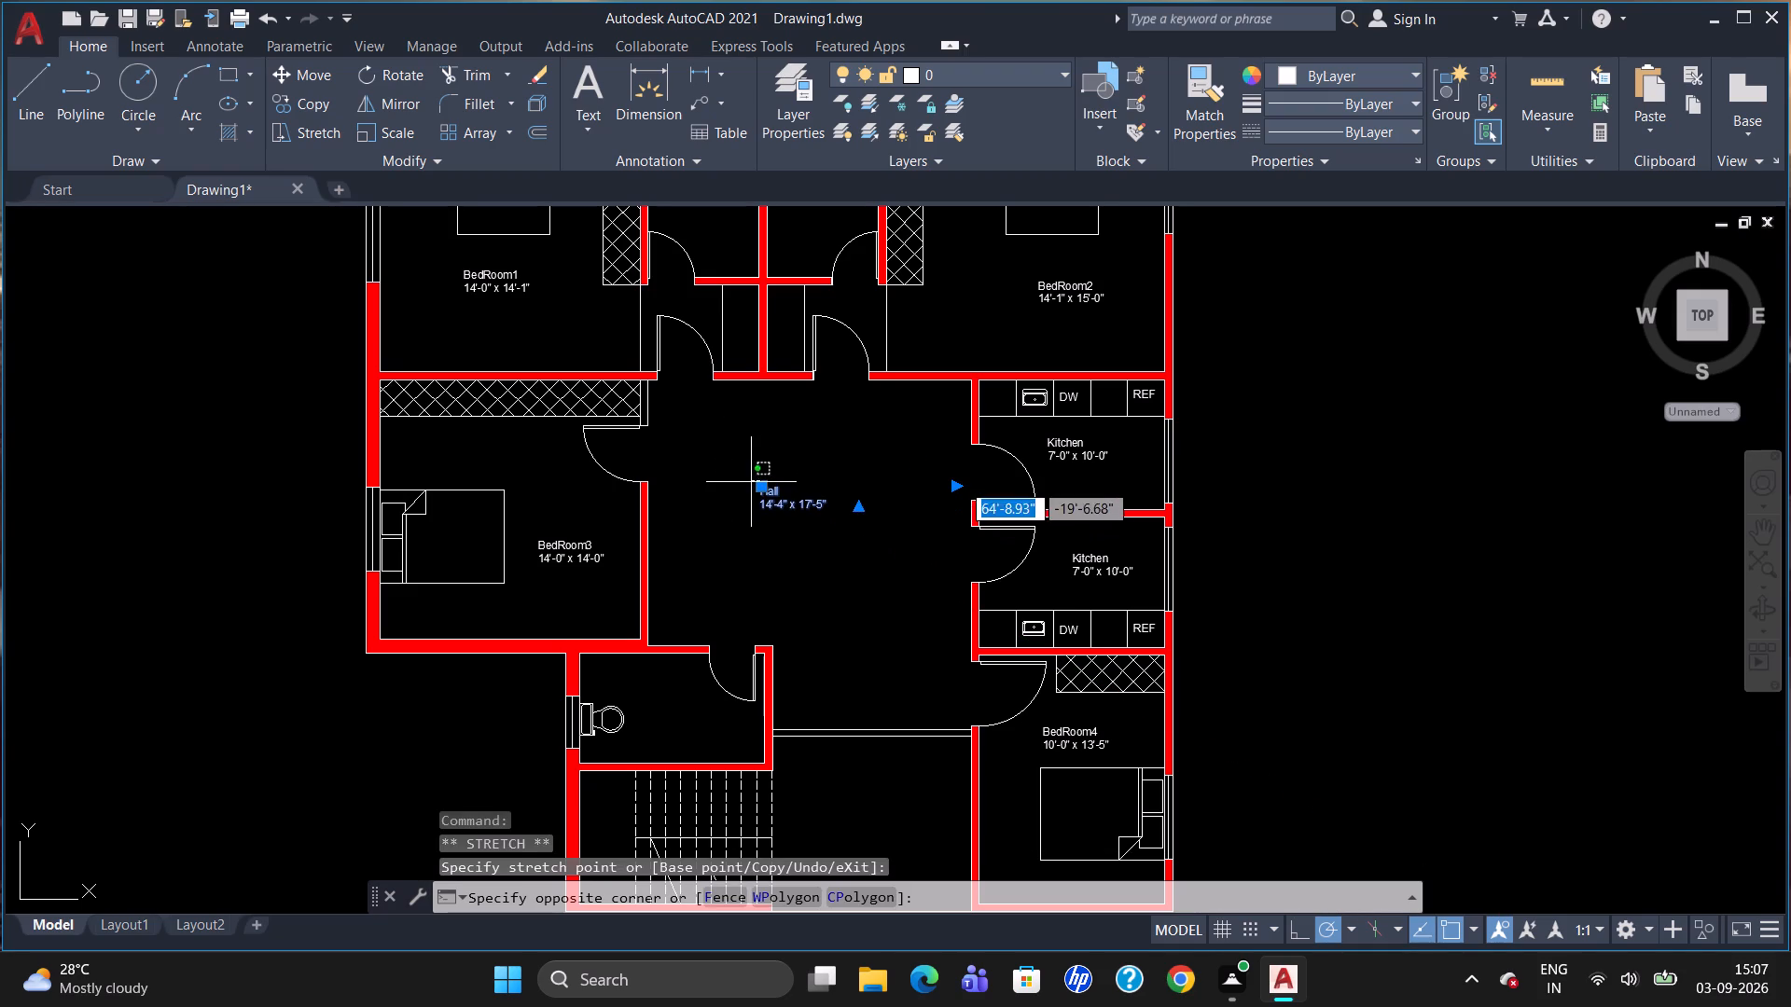
left_click_drag(759, 483, 796, 491)
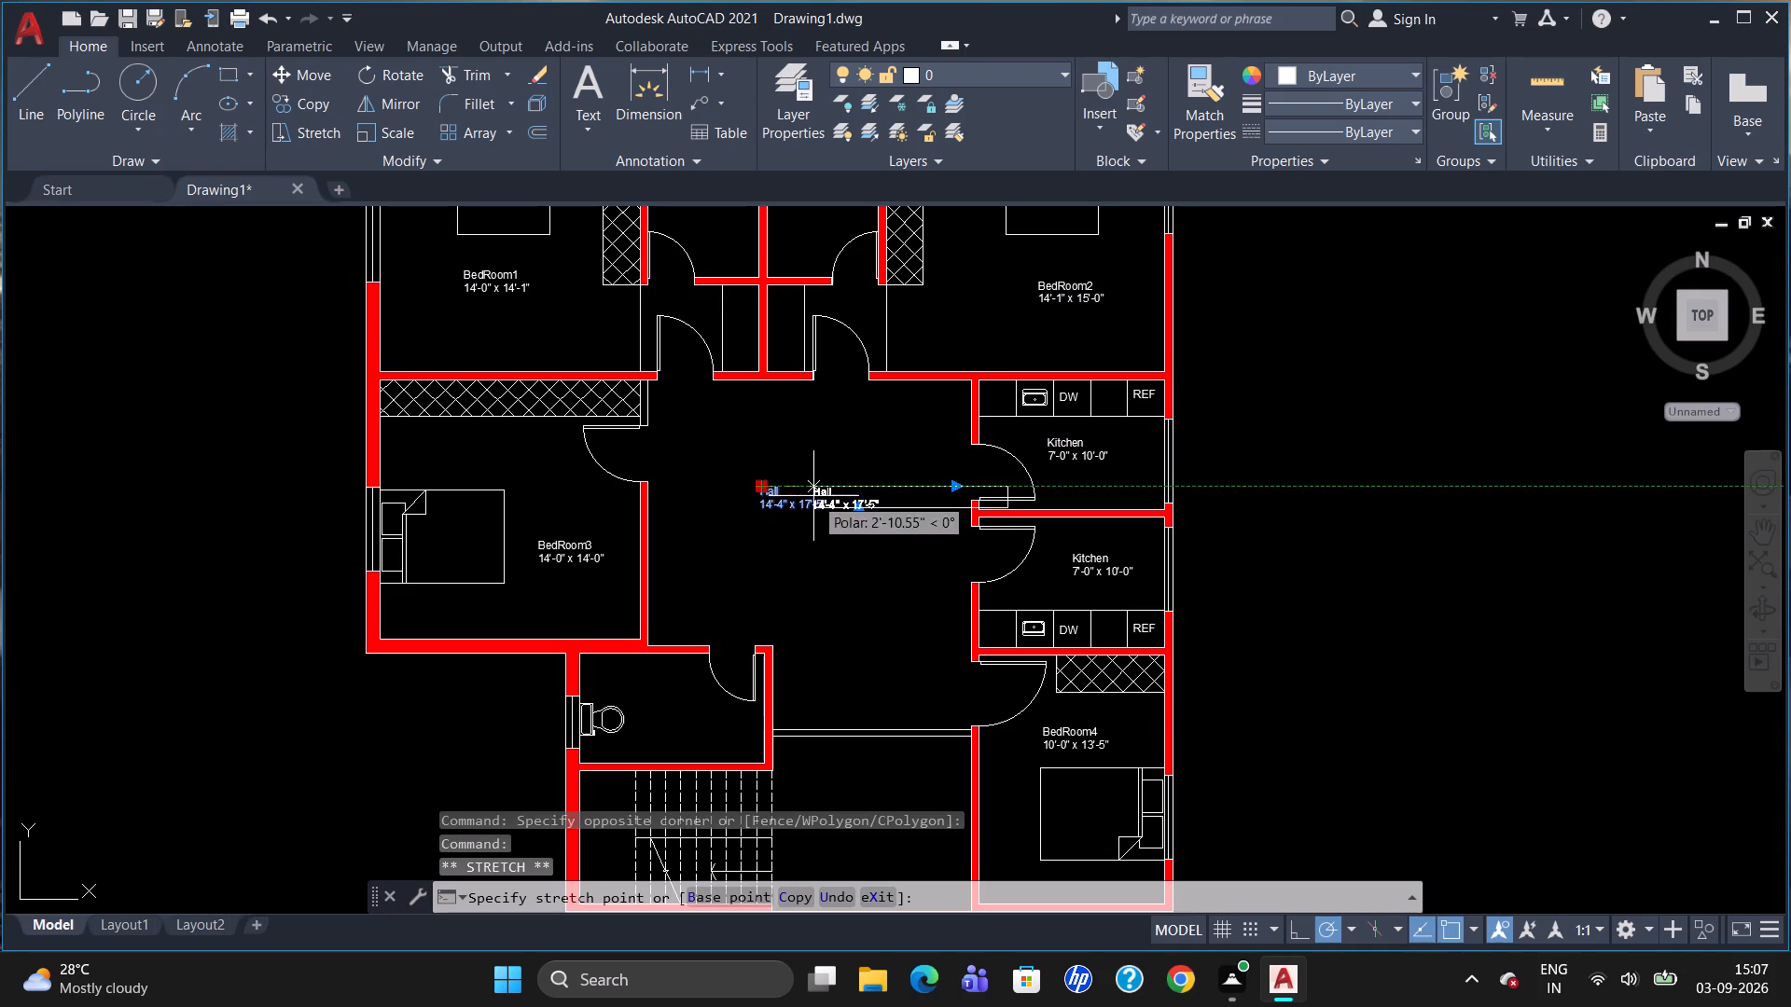
left_click(813, 496)
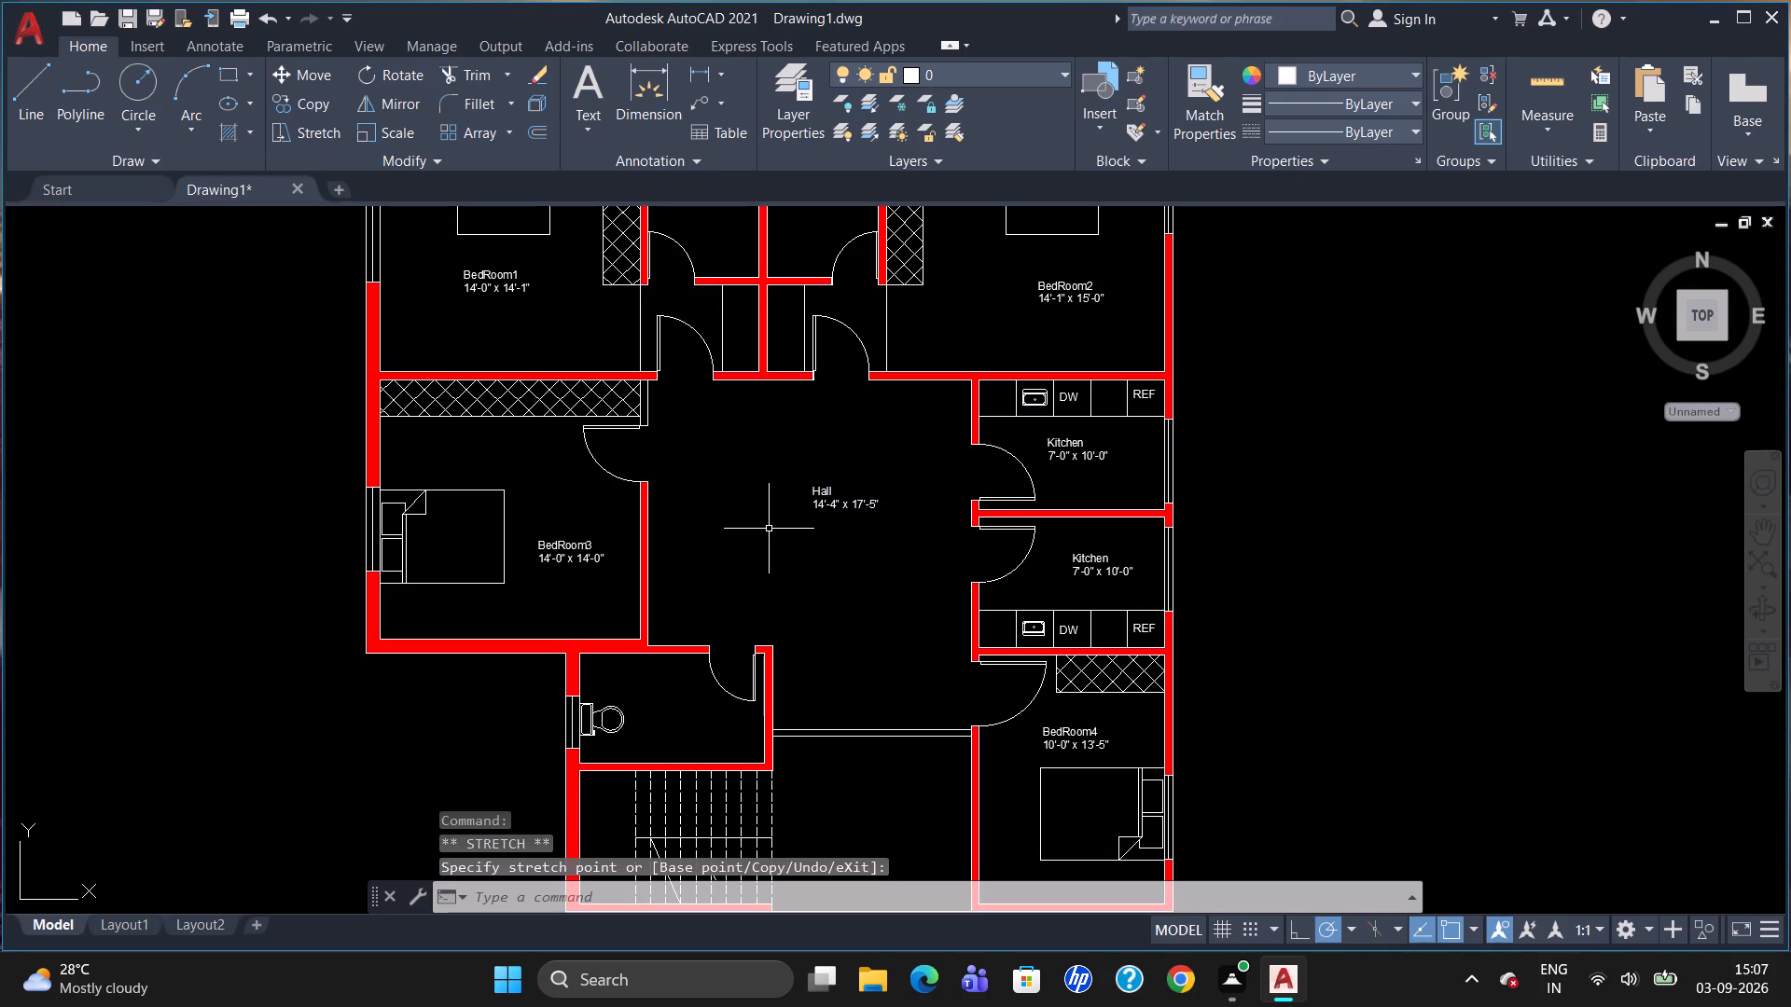
key("Escape")
scroll(1018, 496, "down", 1)
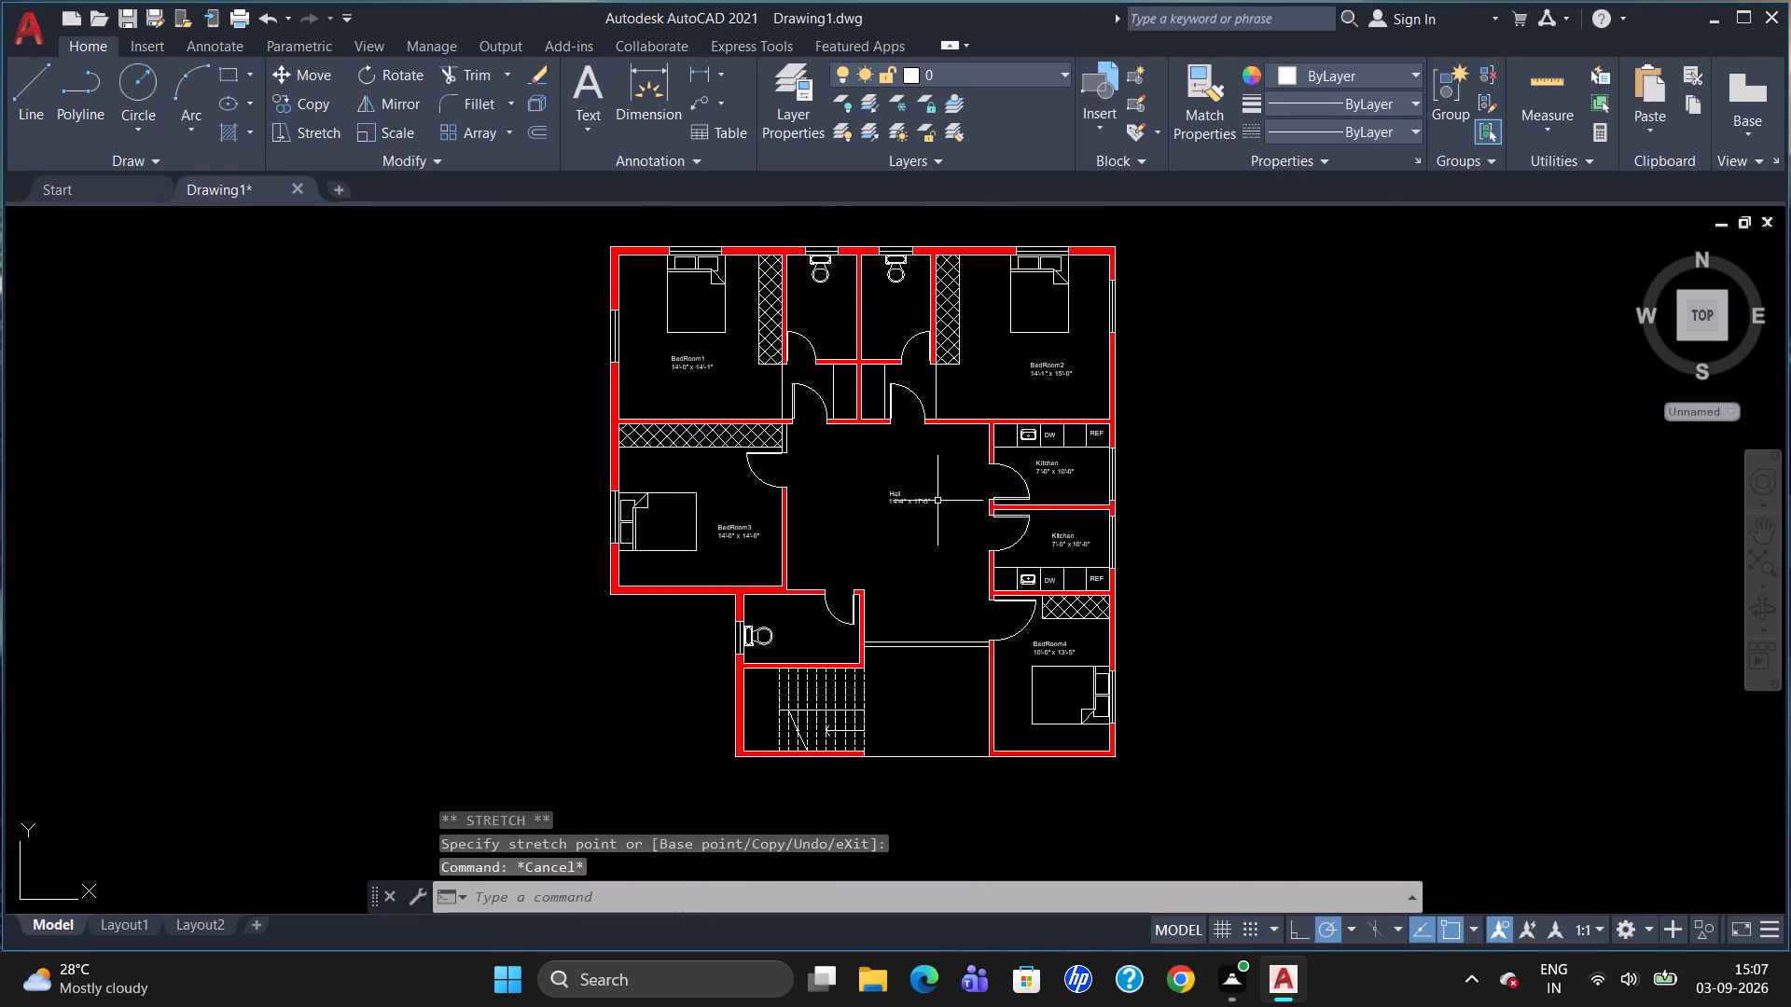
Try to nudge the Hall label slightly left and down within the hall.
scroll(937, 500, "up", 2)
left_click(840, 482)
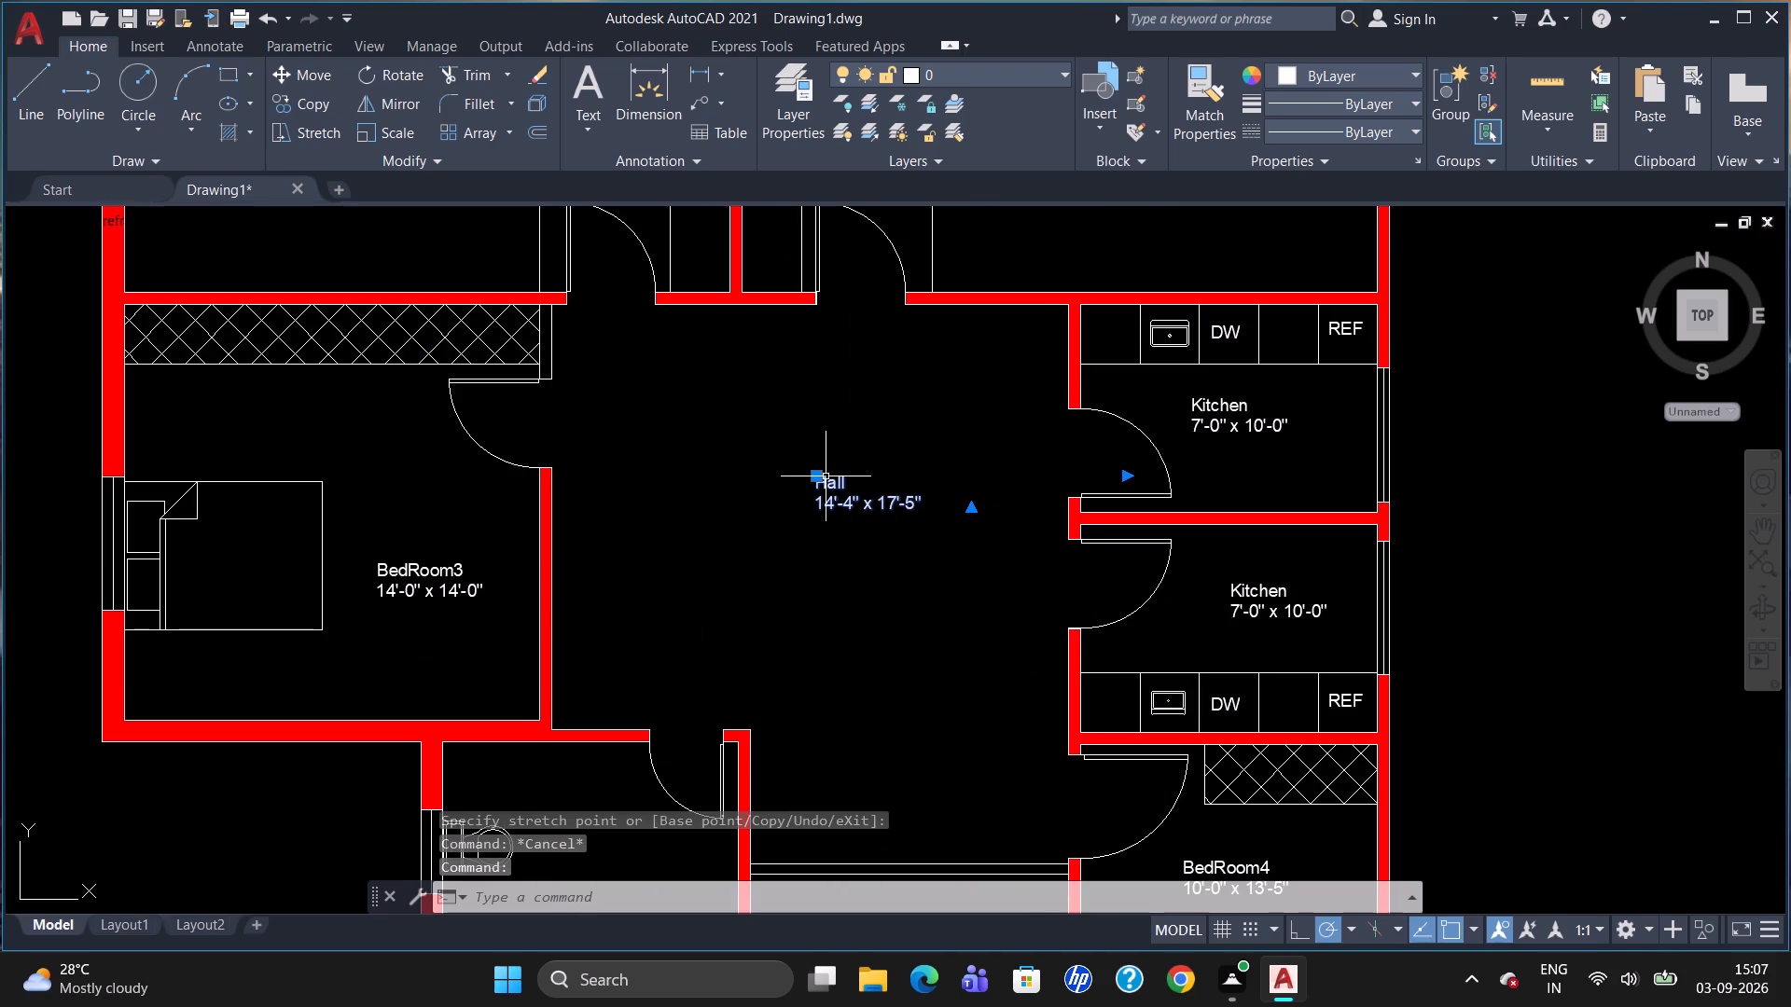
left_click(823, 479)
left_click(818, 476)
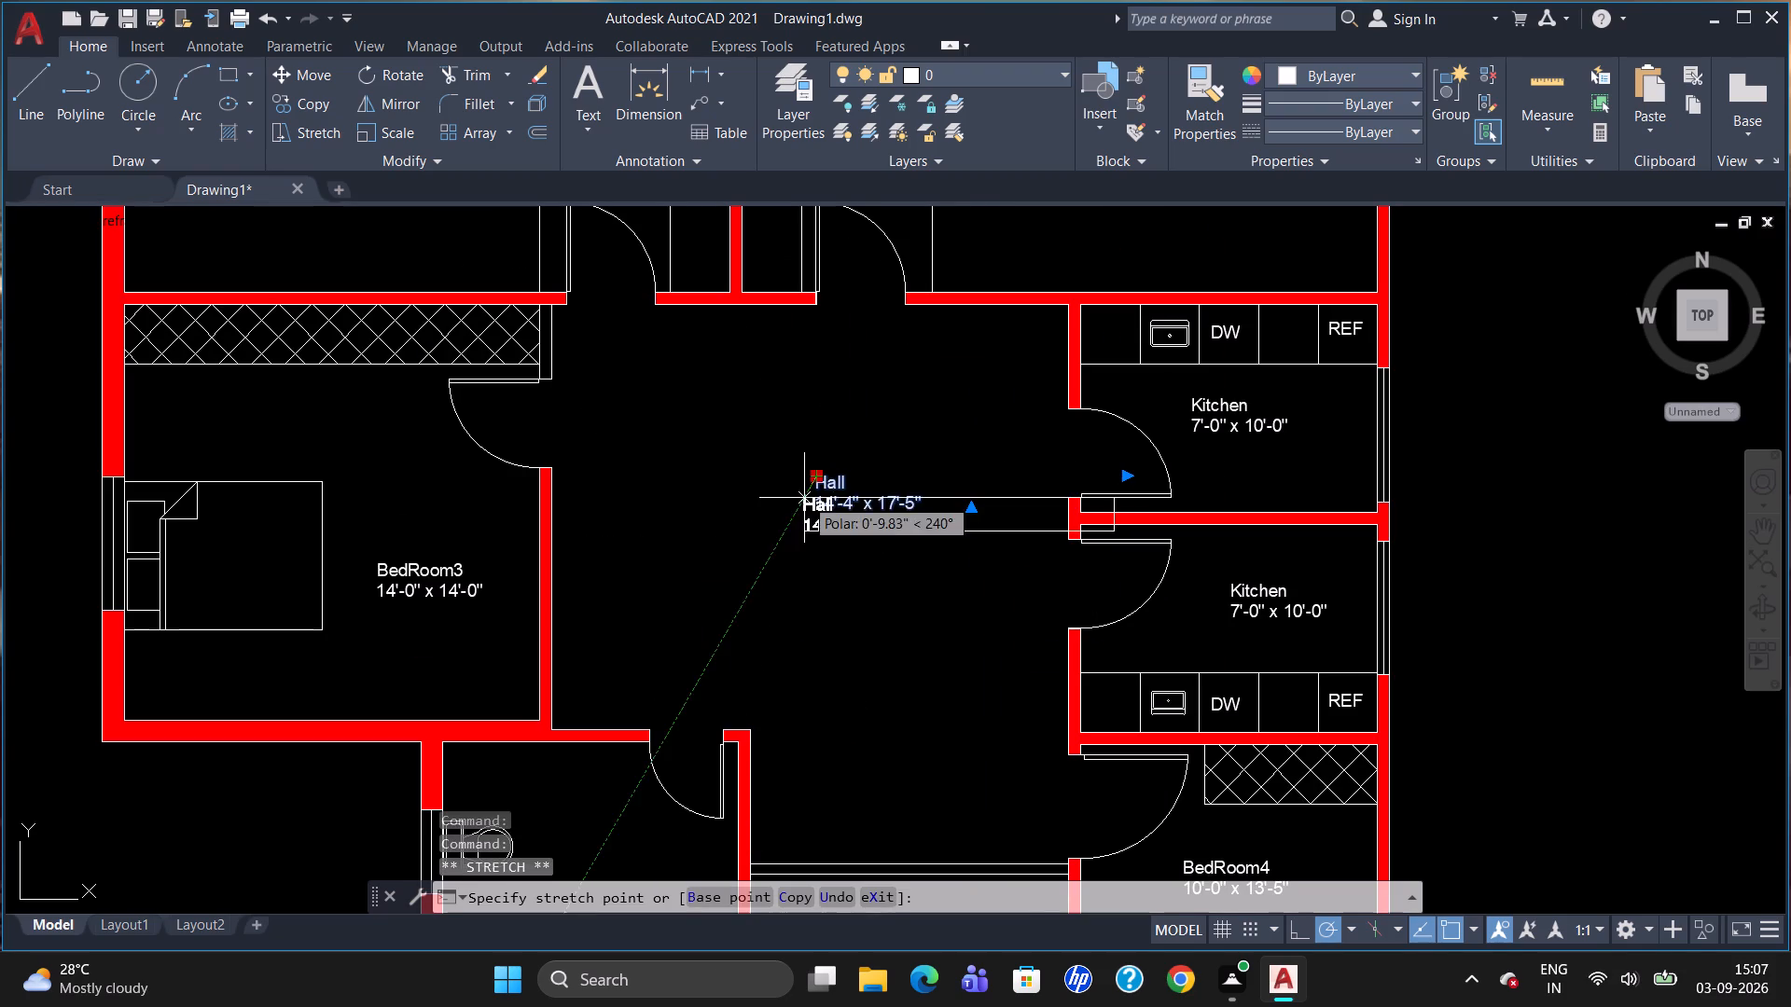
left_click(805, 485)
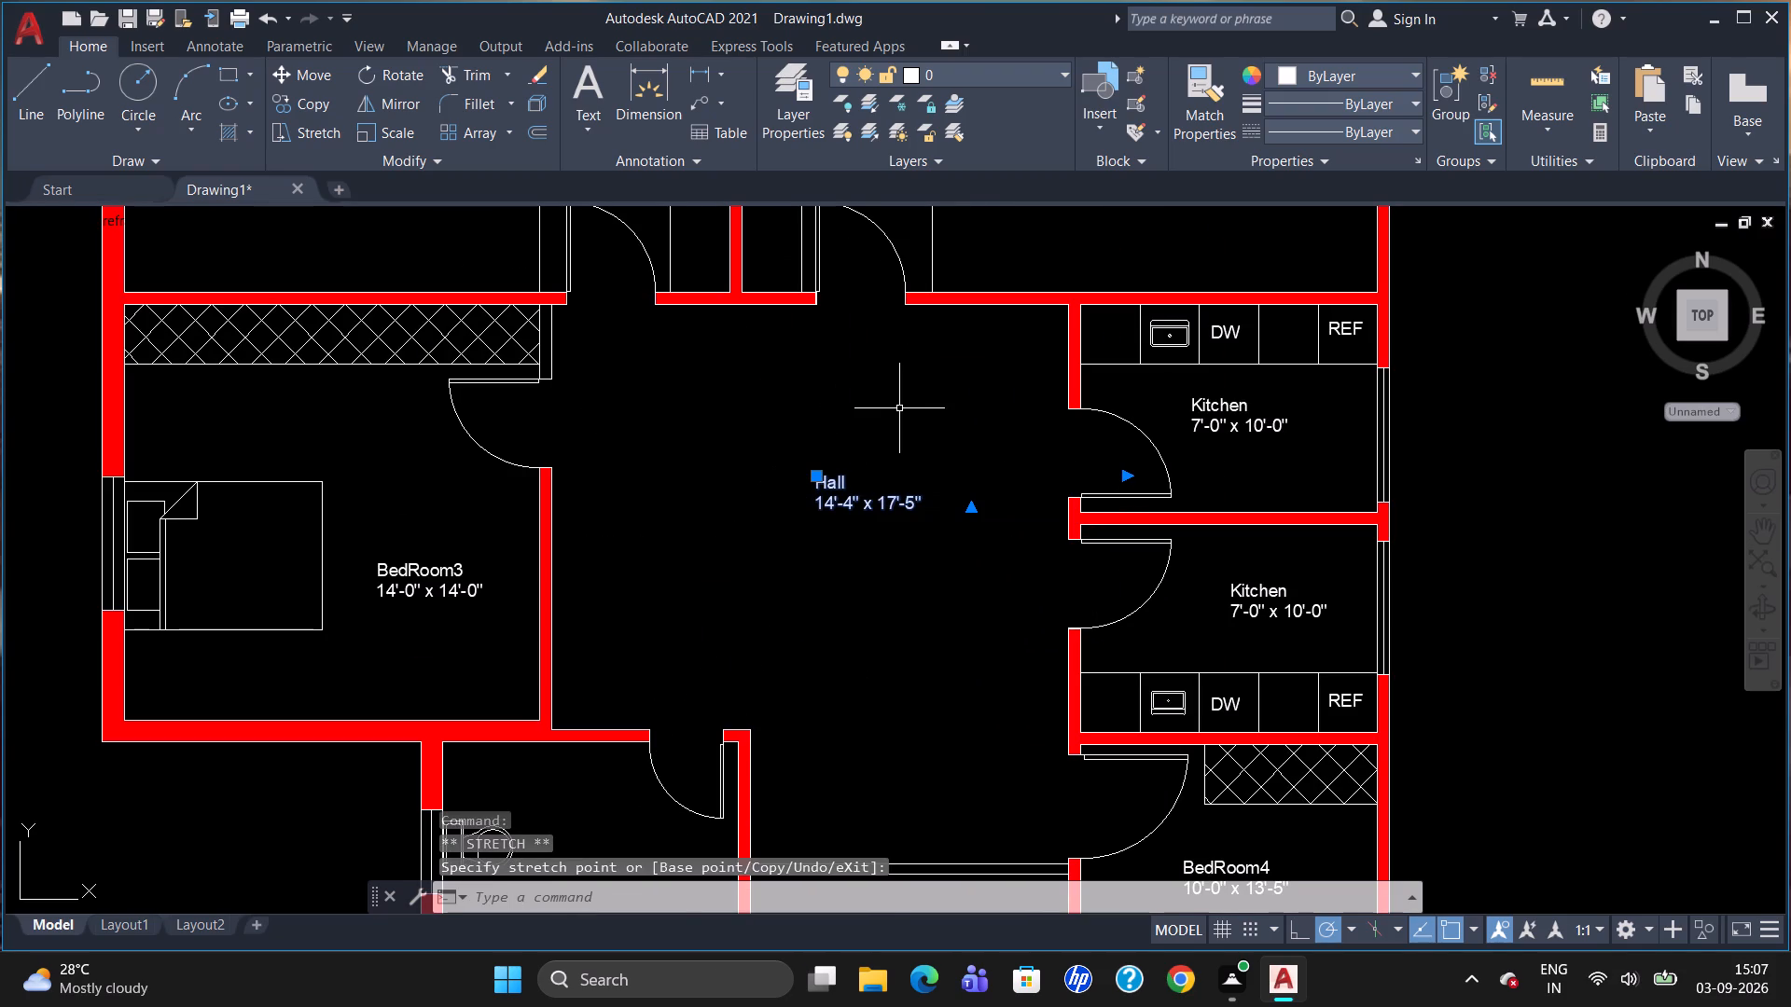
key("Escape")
Add a 5" high multiline text label in the bathroom above the stairs reading "Bath/wc" with "5'-11" x 10'-0"" on the second line.
scroll(1067, 347, "down", 1)
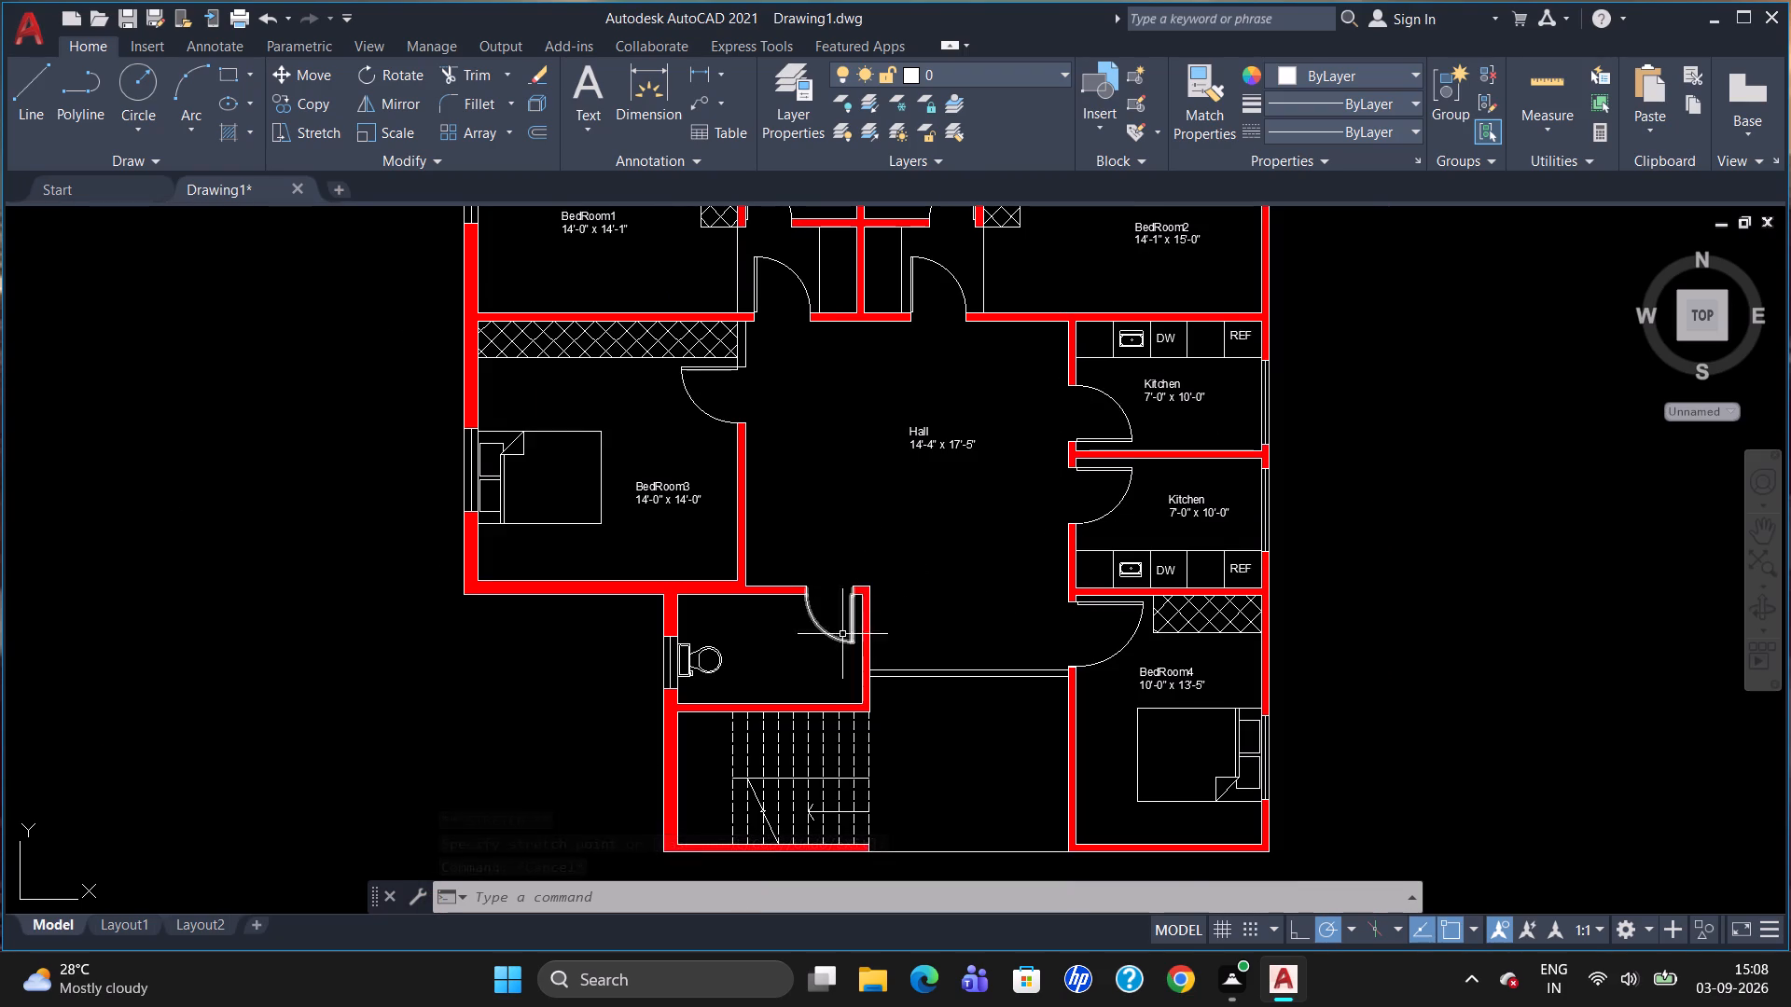
scroll(802, 655, "up", 1)
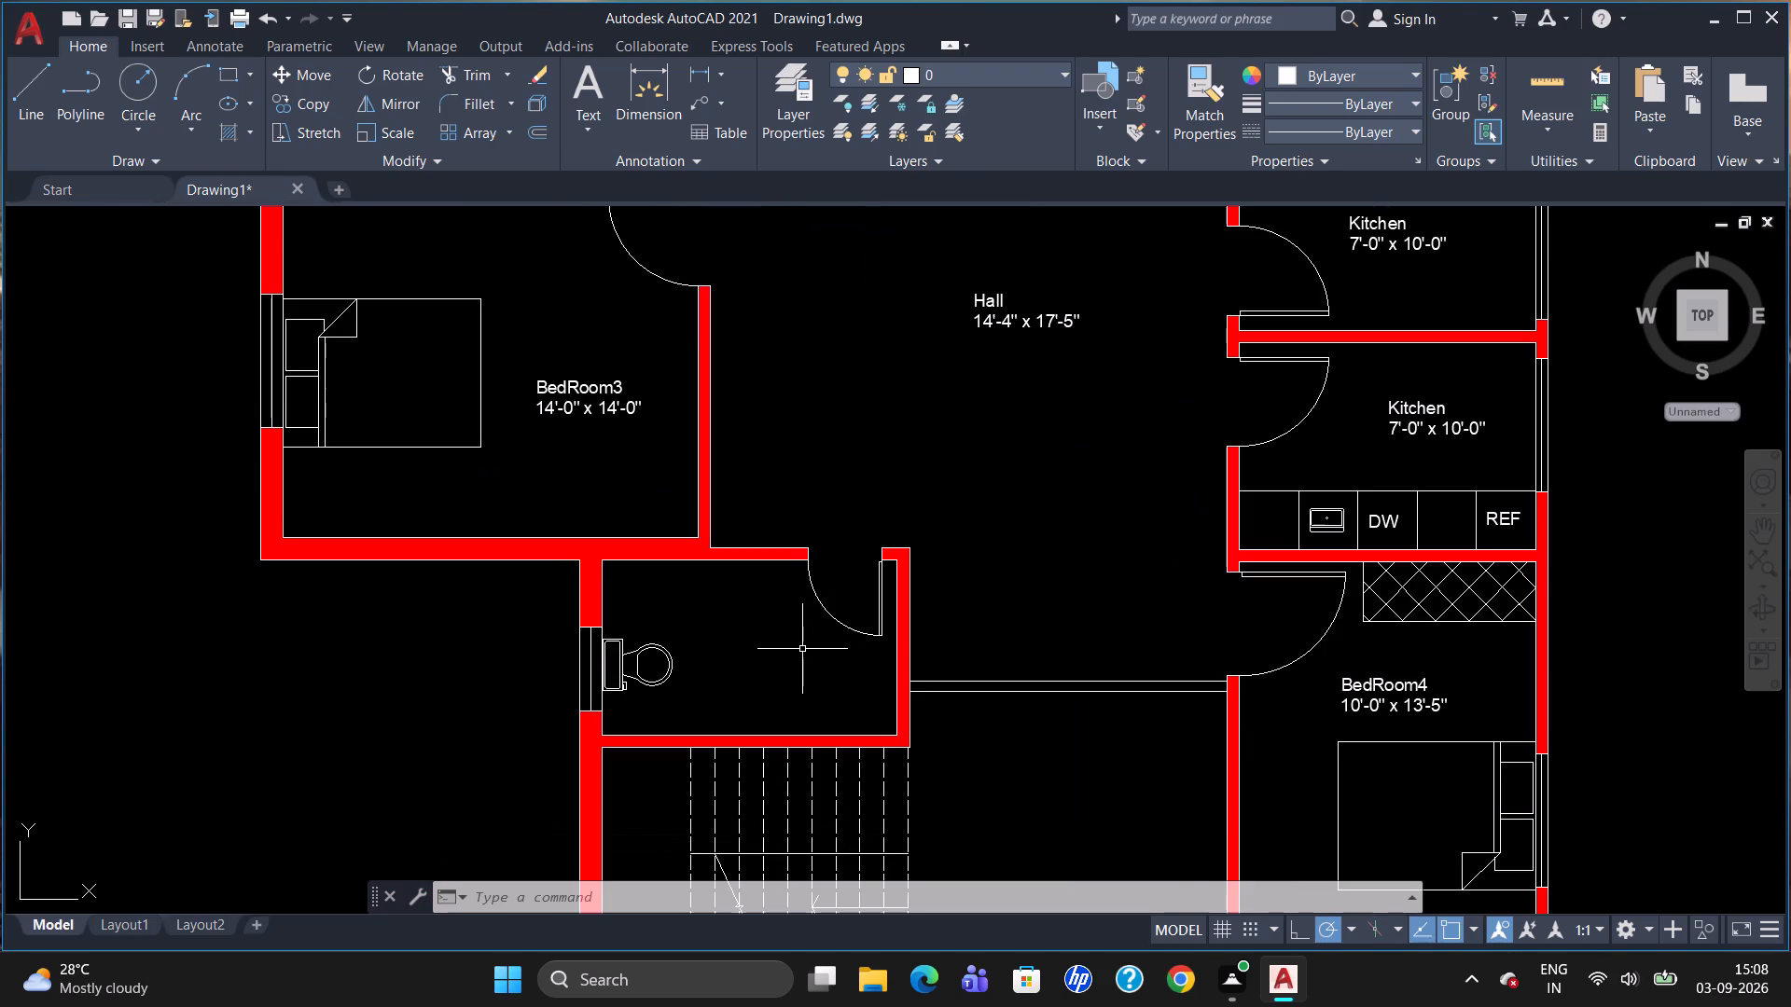
key("t")
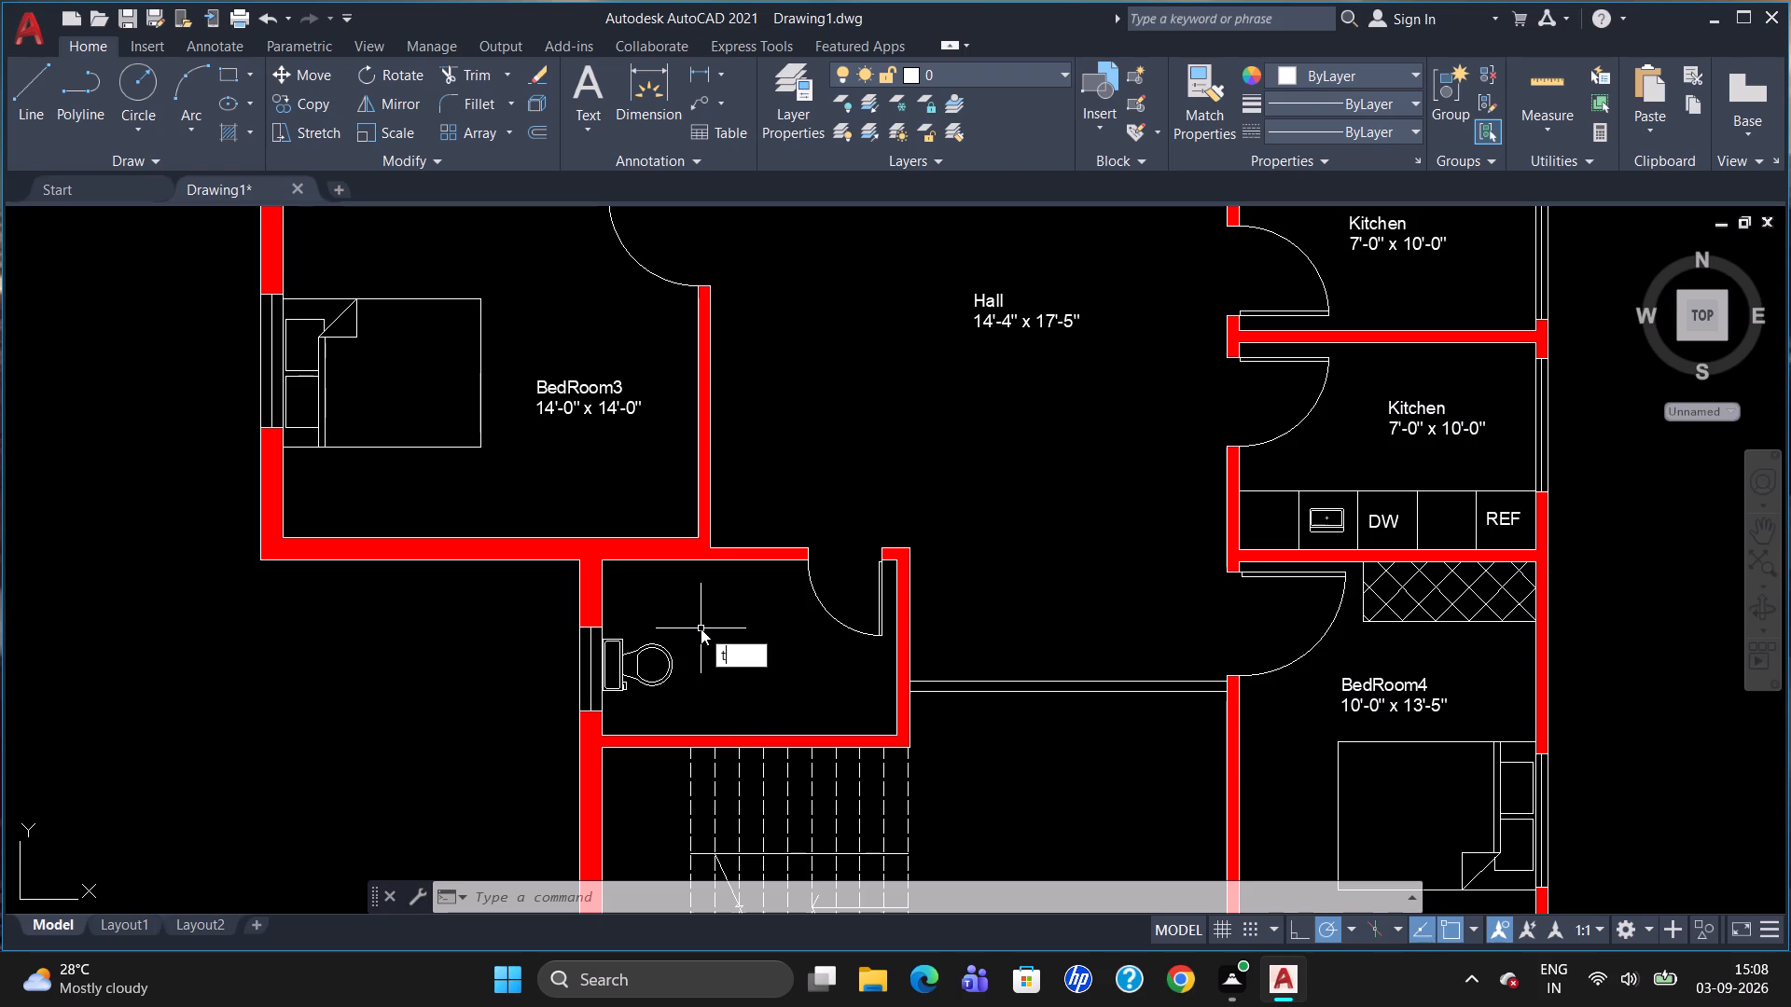
key("Return")
left_click(701, 628)
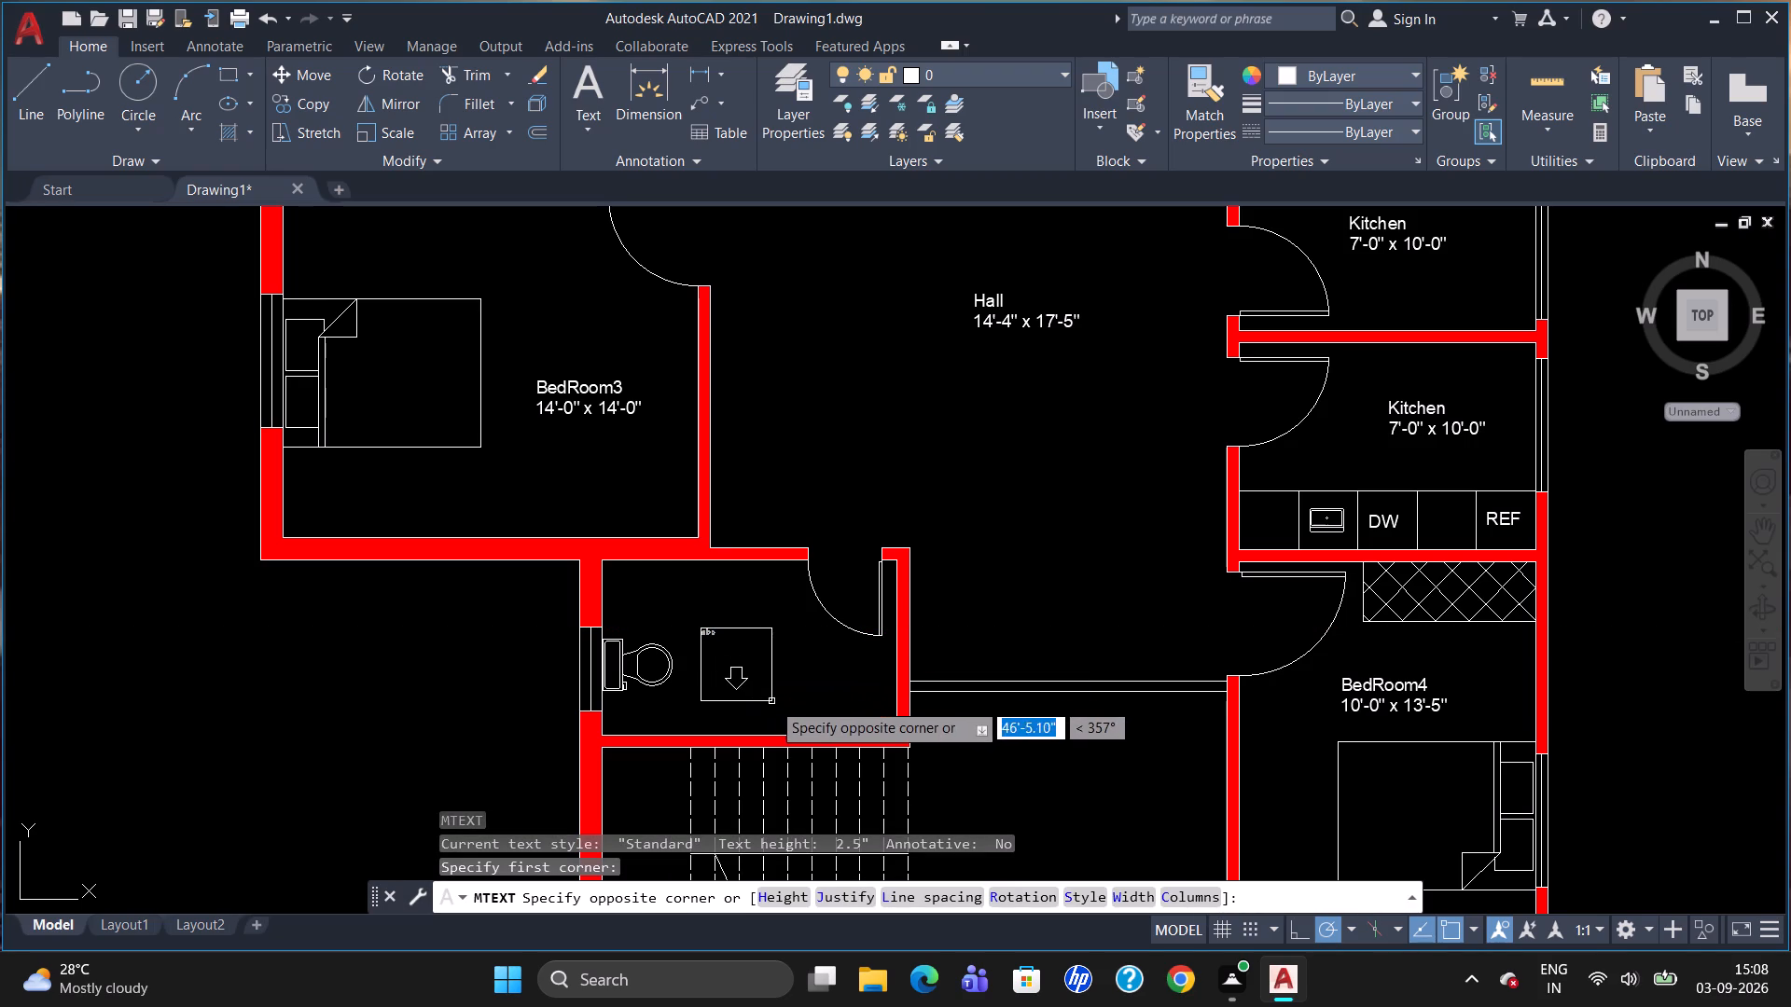
left_click(829, 707)
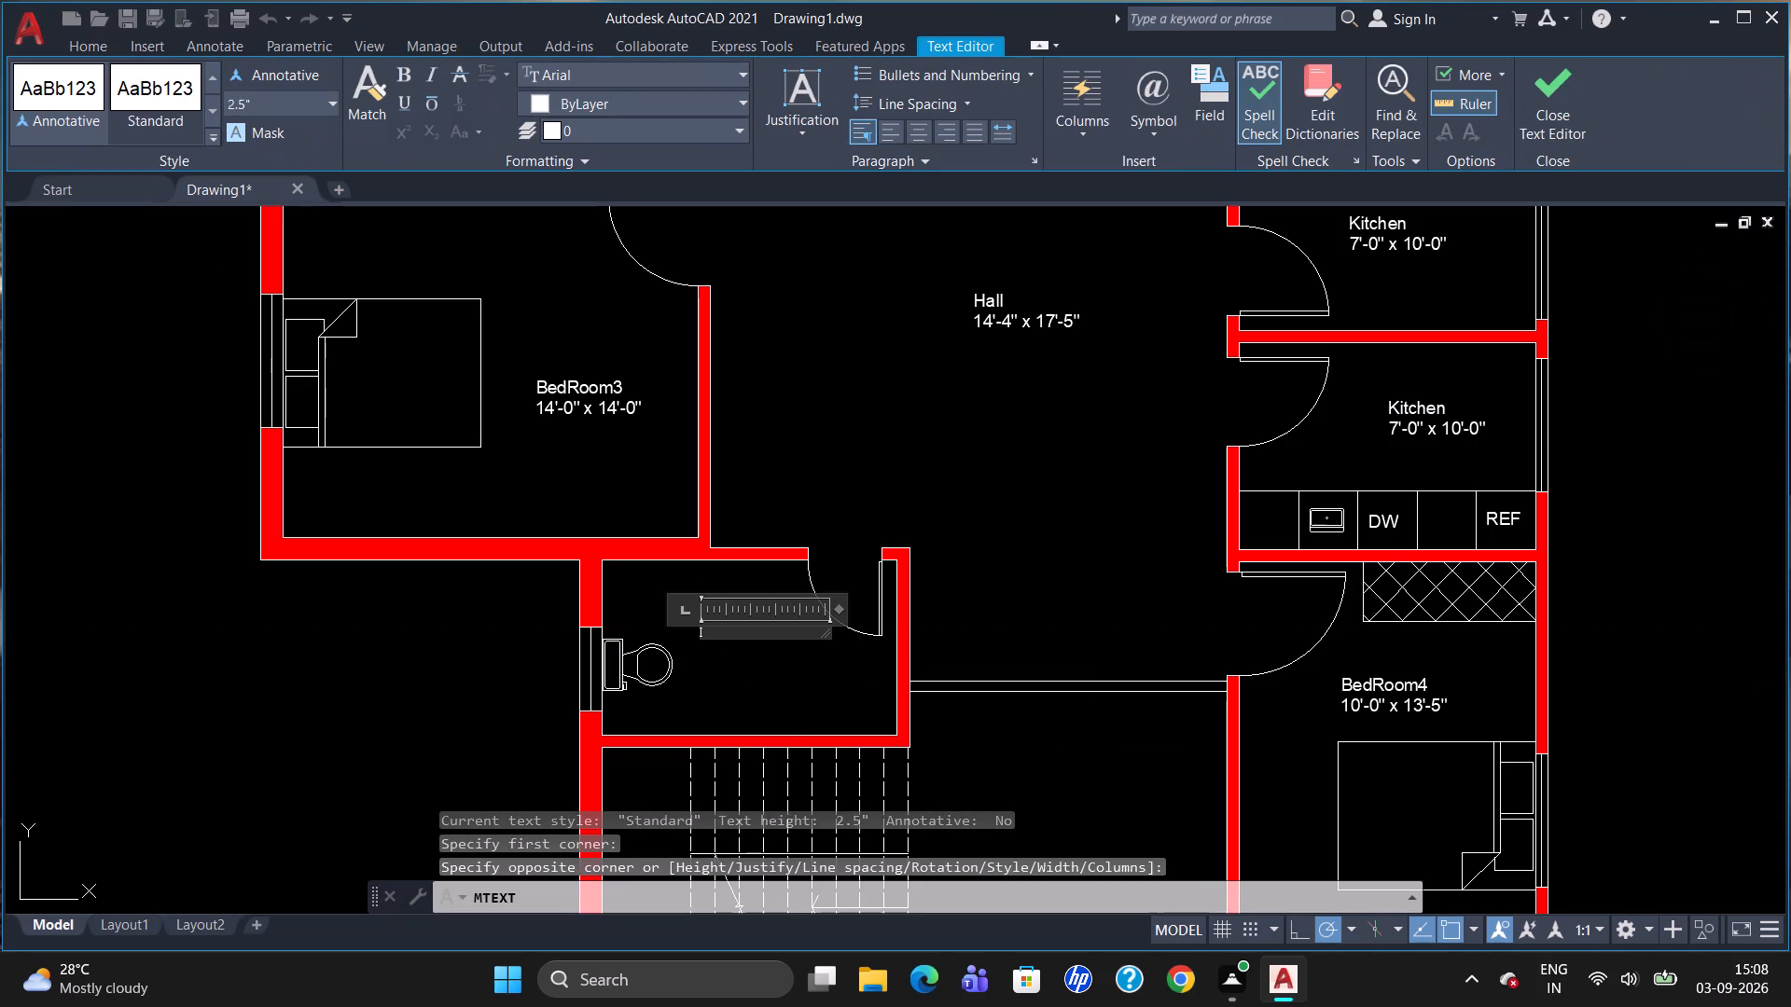
left_click(278, 104)
key("BackSpace")
key("5")
key("Return")
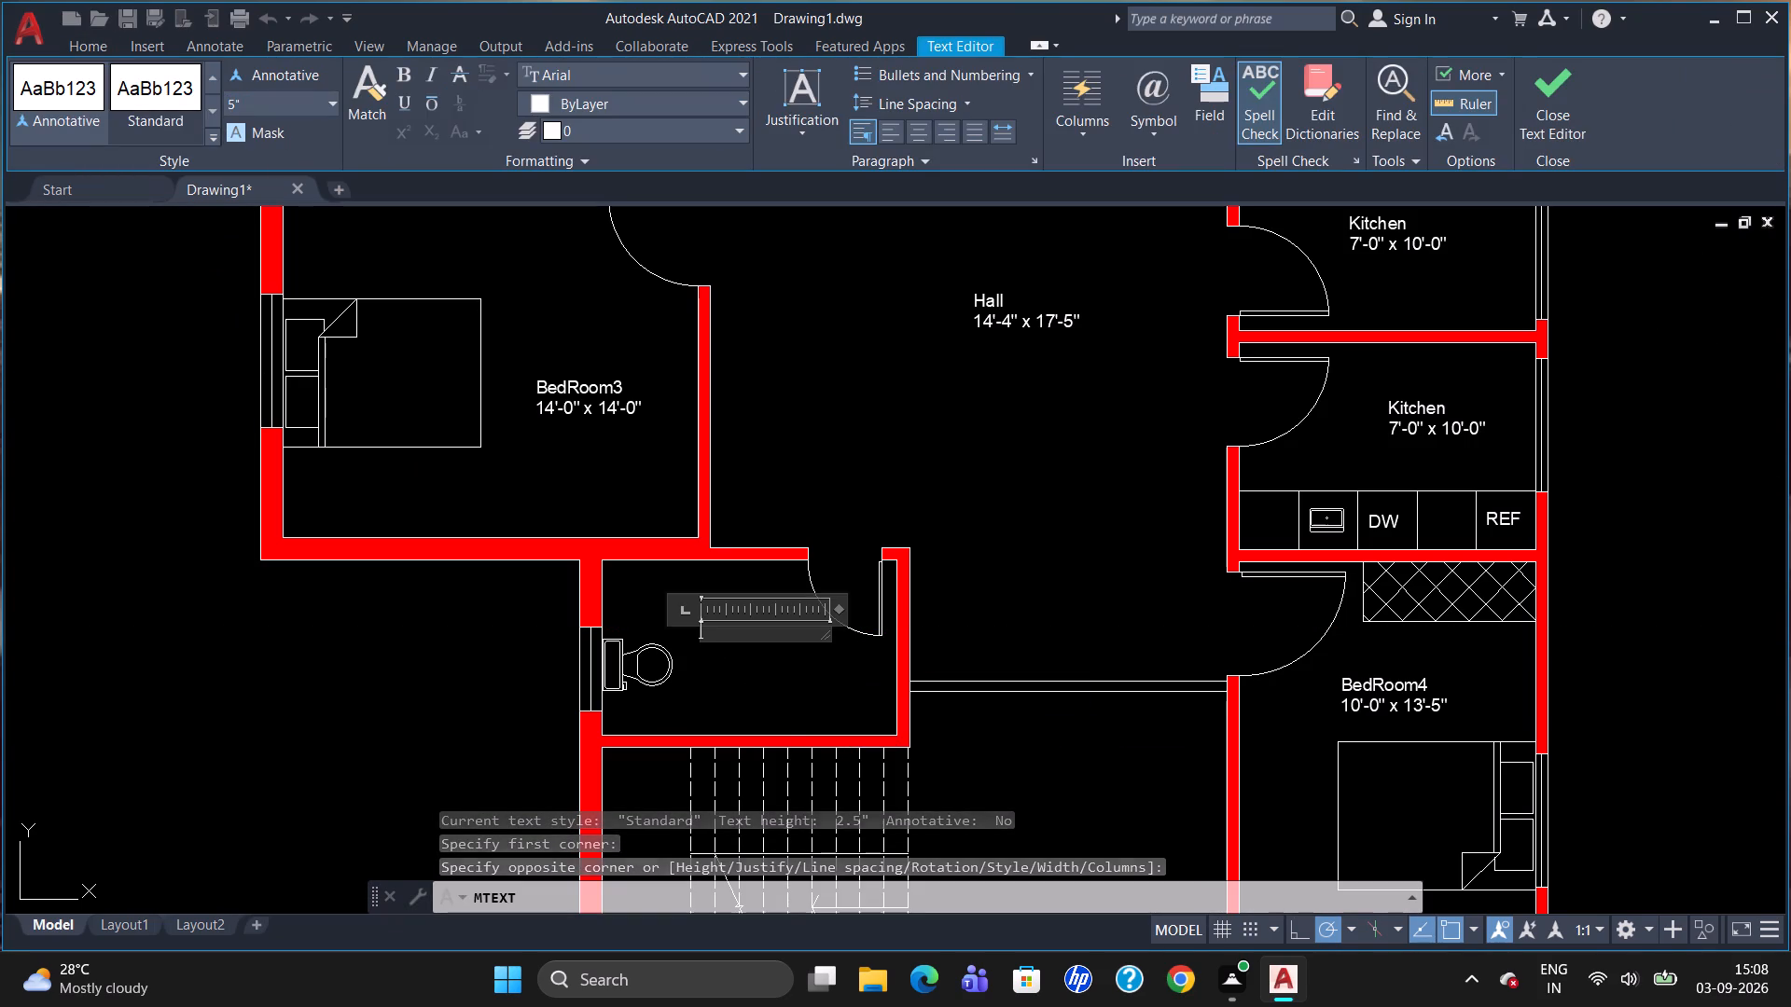
key("b")
type("ath/")
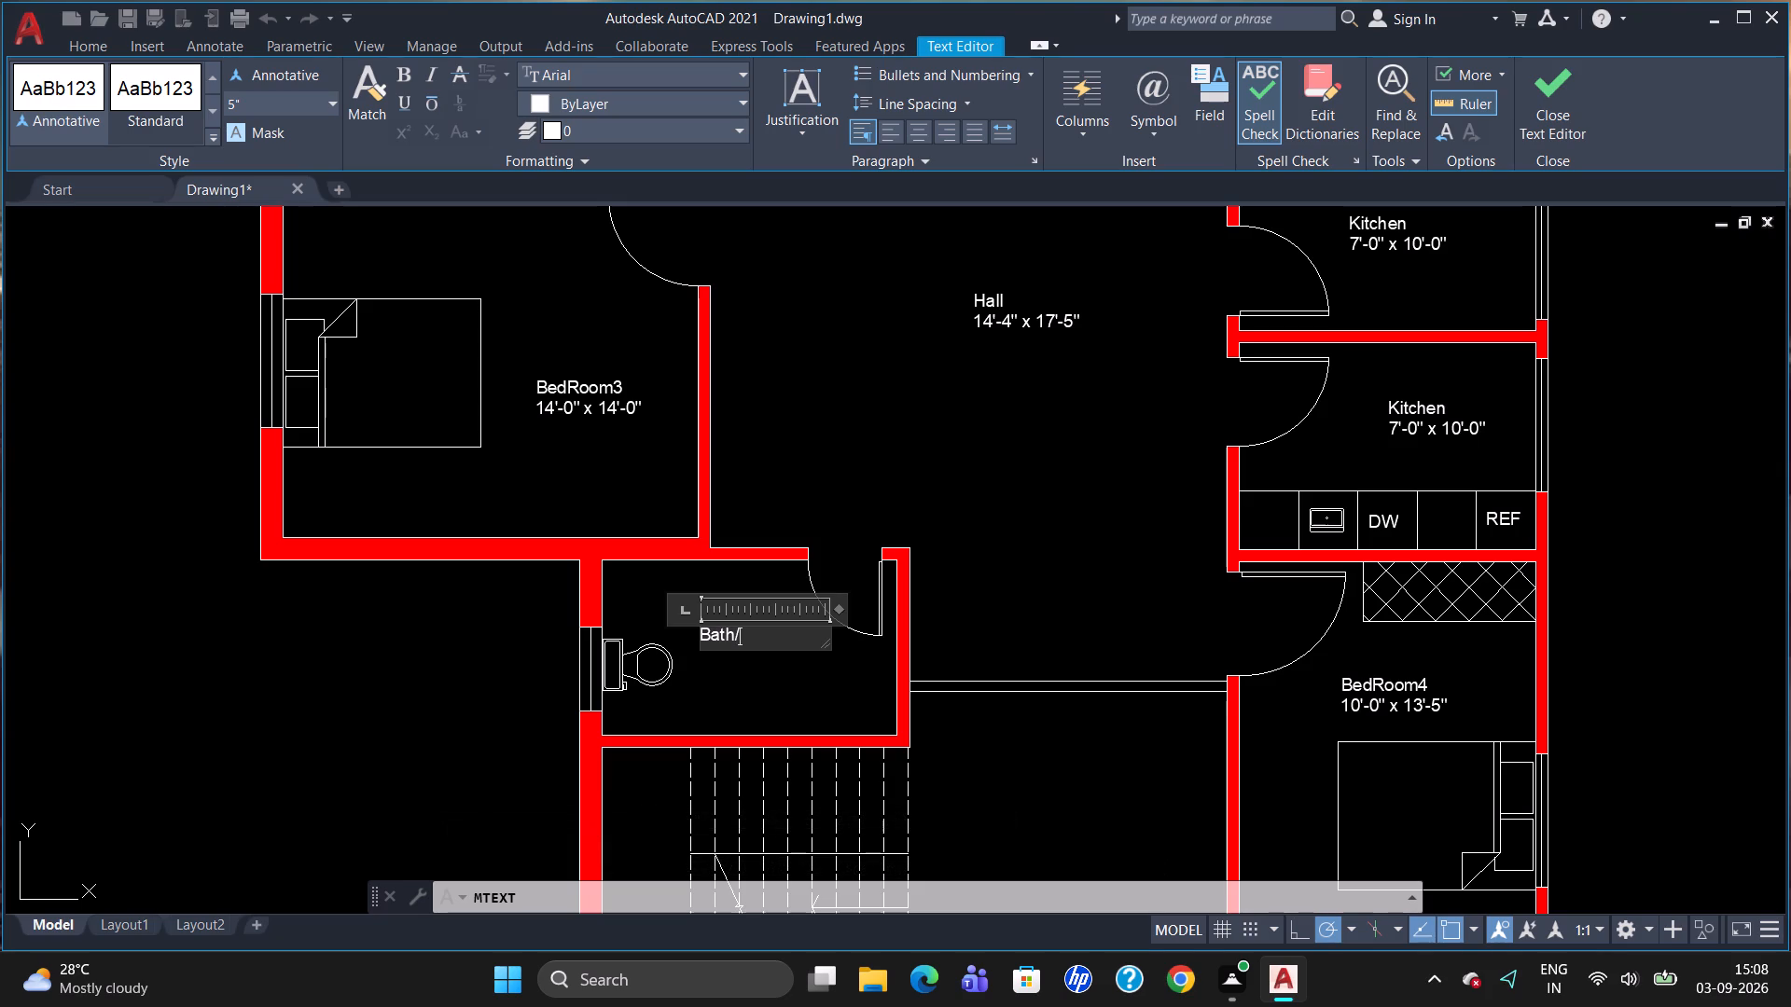
key("w")
key("c")
key("BackSpace")
key("BackSpace")
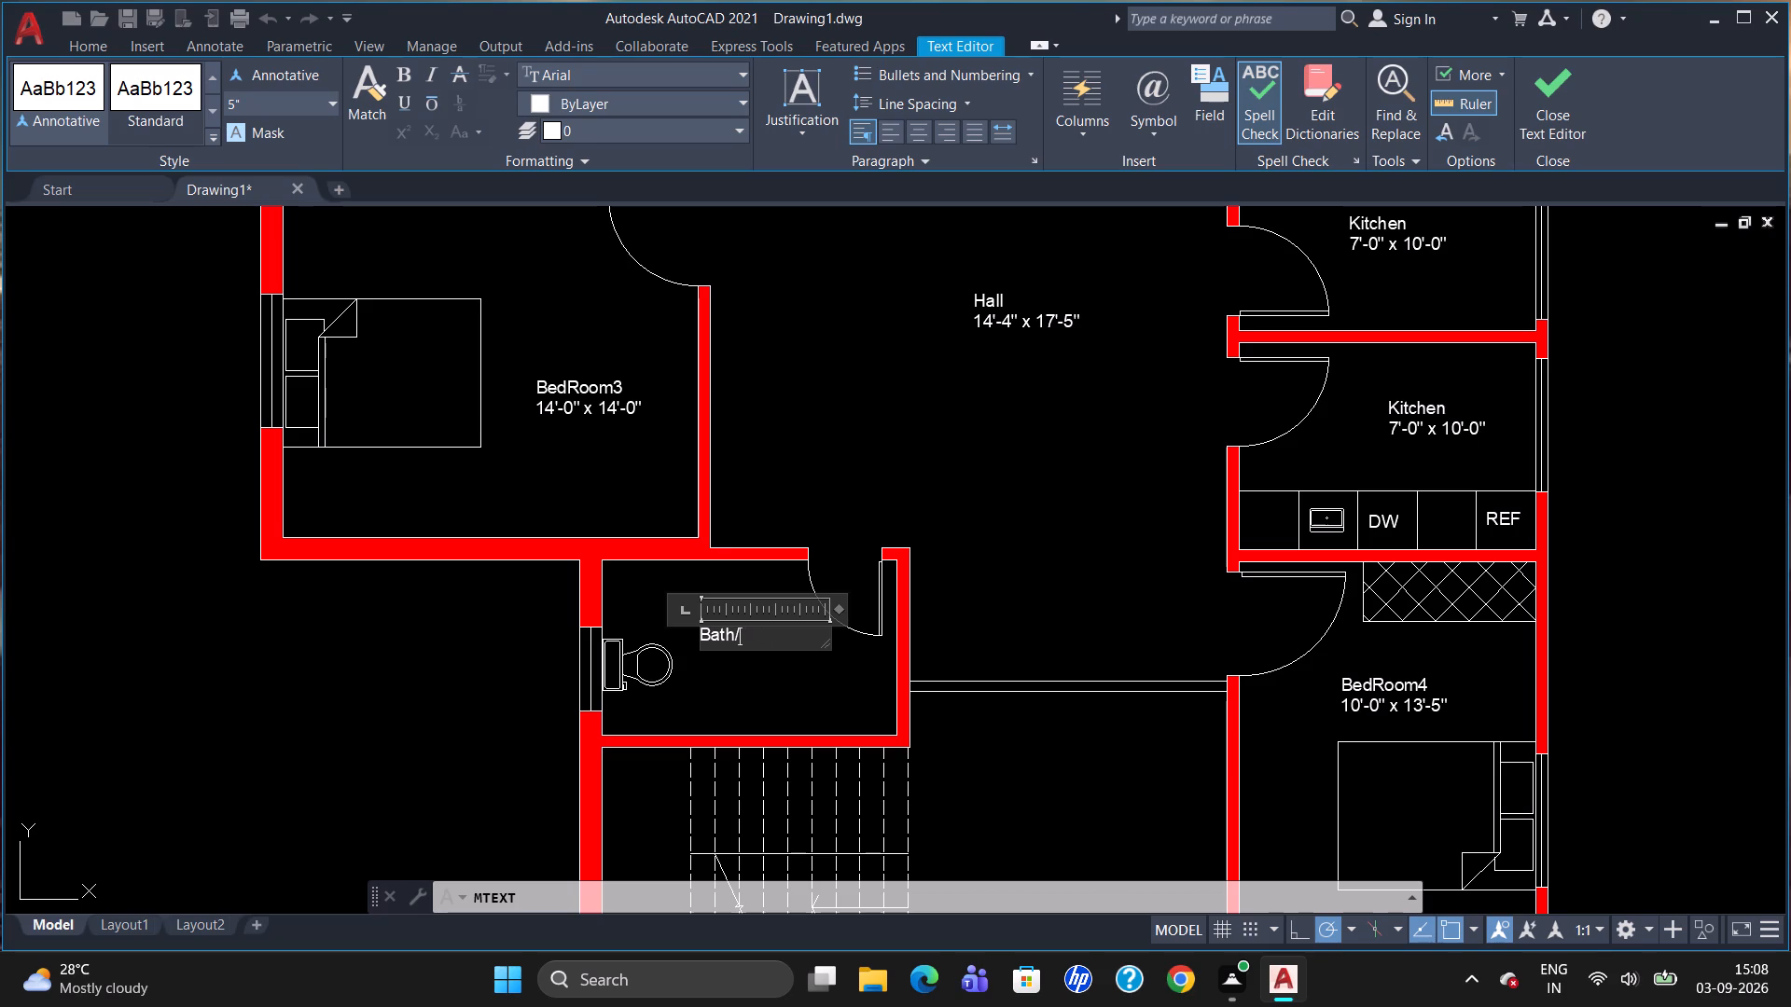
type("wc")
key("Return")
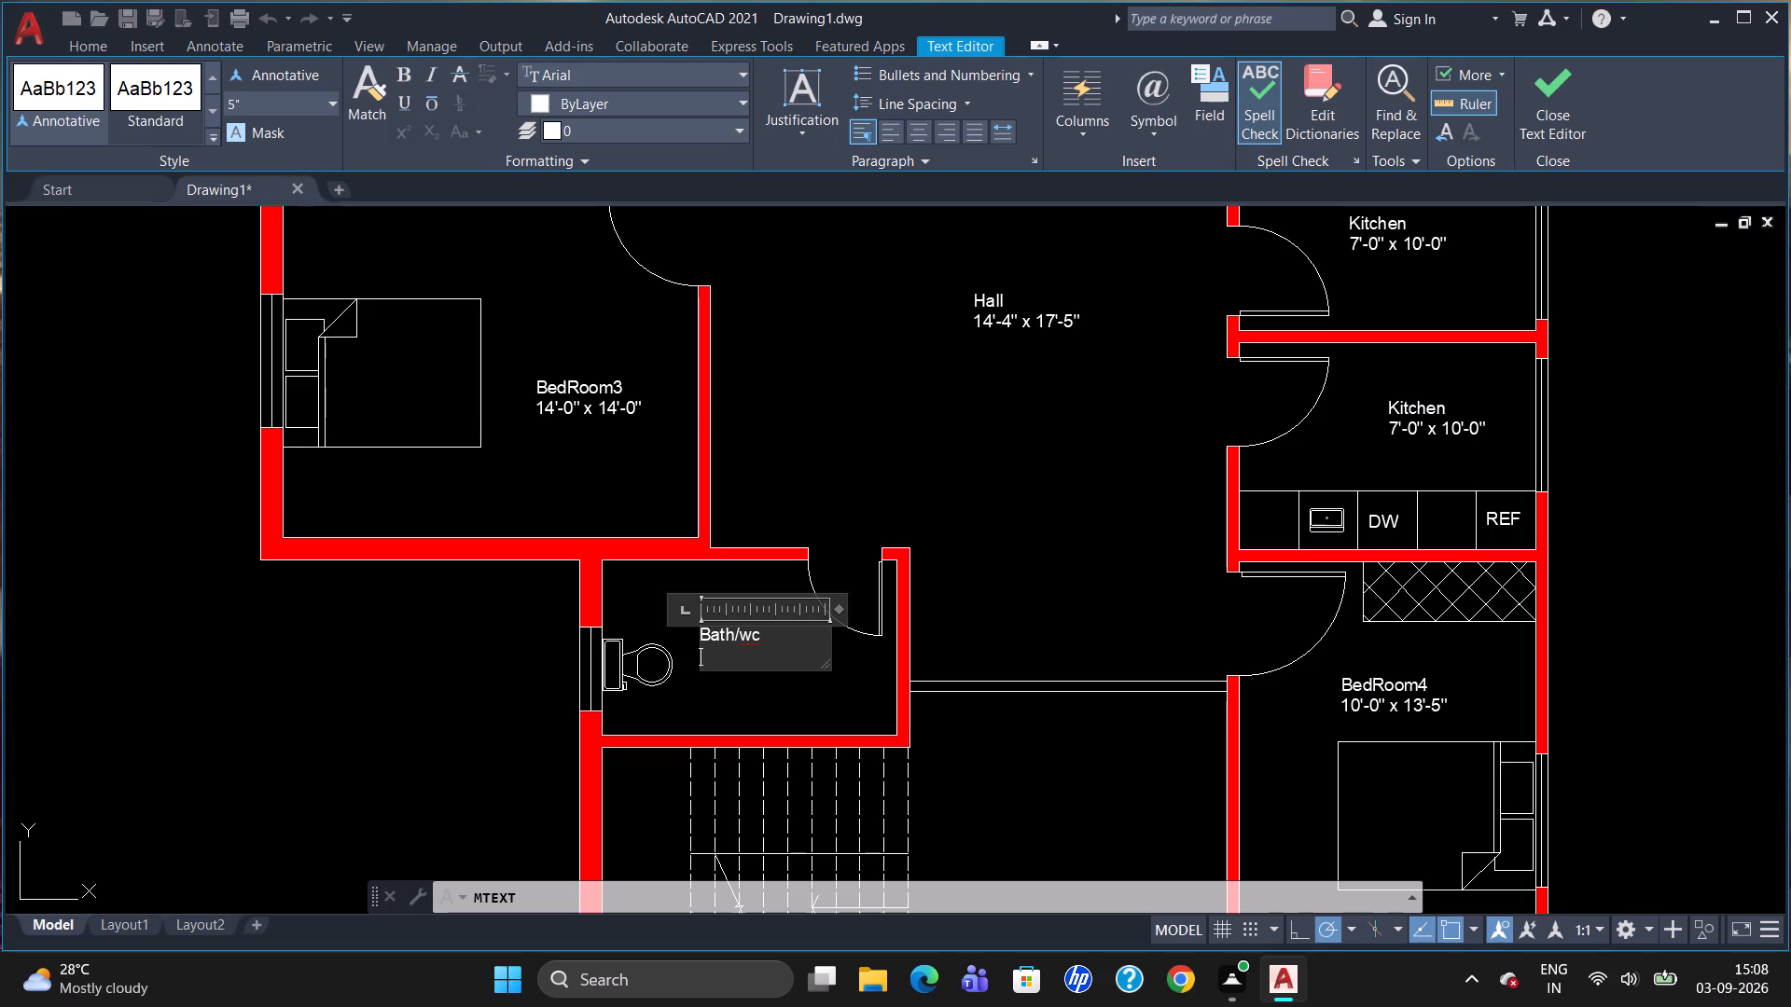
type("5'-")
type("11")
type("\" x")
key("space")
key("1")
type("0'-0\"")
left_click(840, 635)
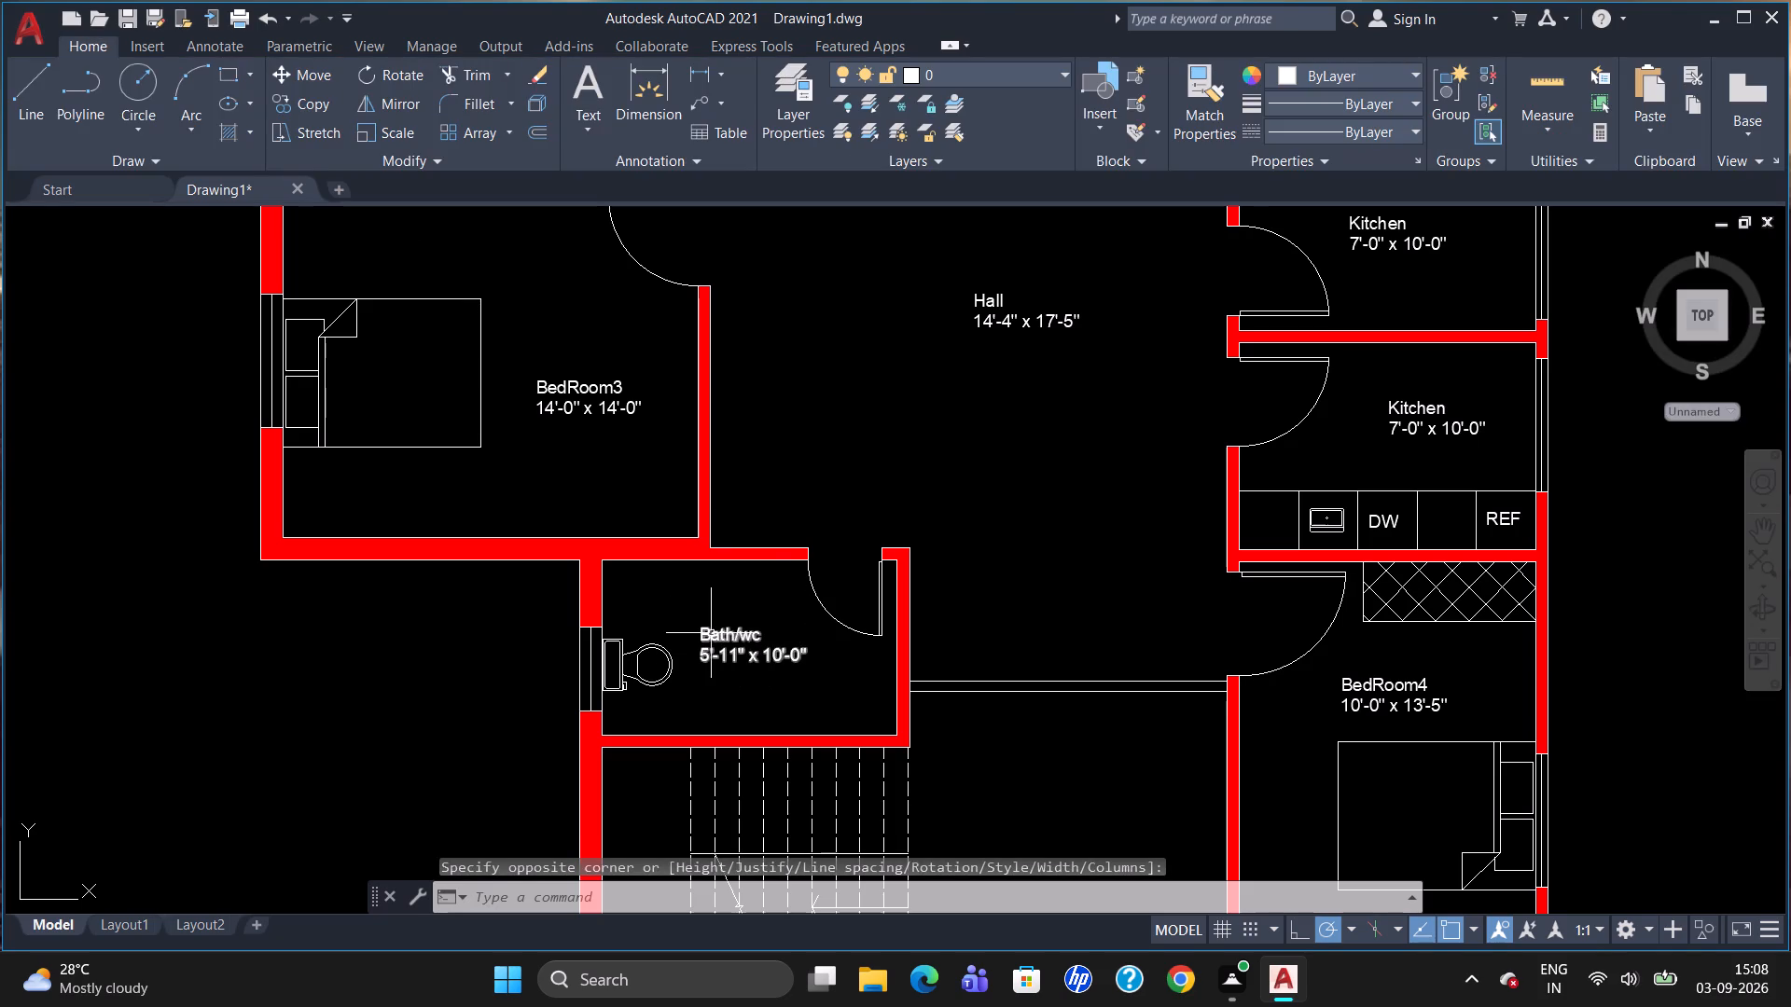
Copy the Bath/wc label into each of the two adjoining bathrooms between BedRoom1 and BedRoom2.
left_click(712, 632)
type("co")
key("Return")
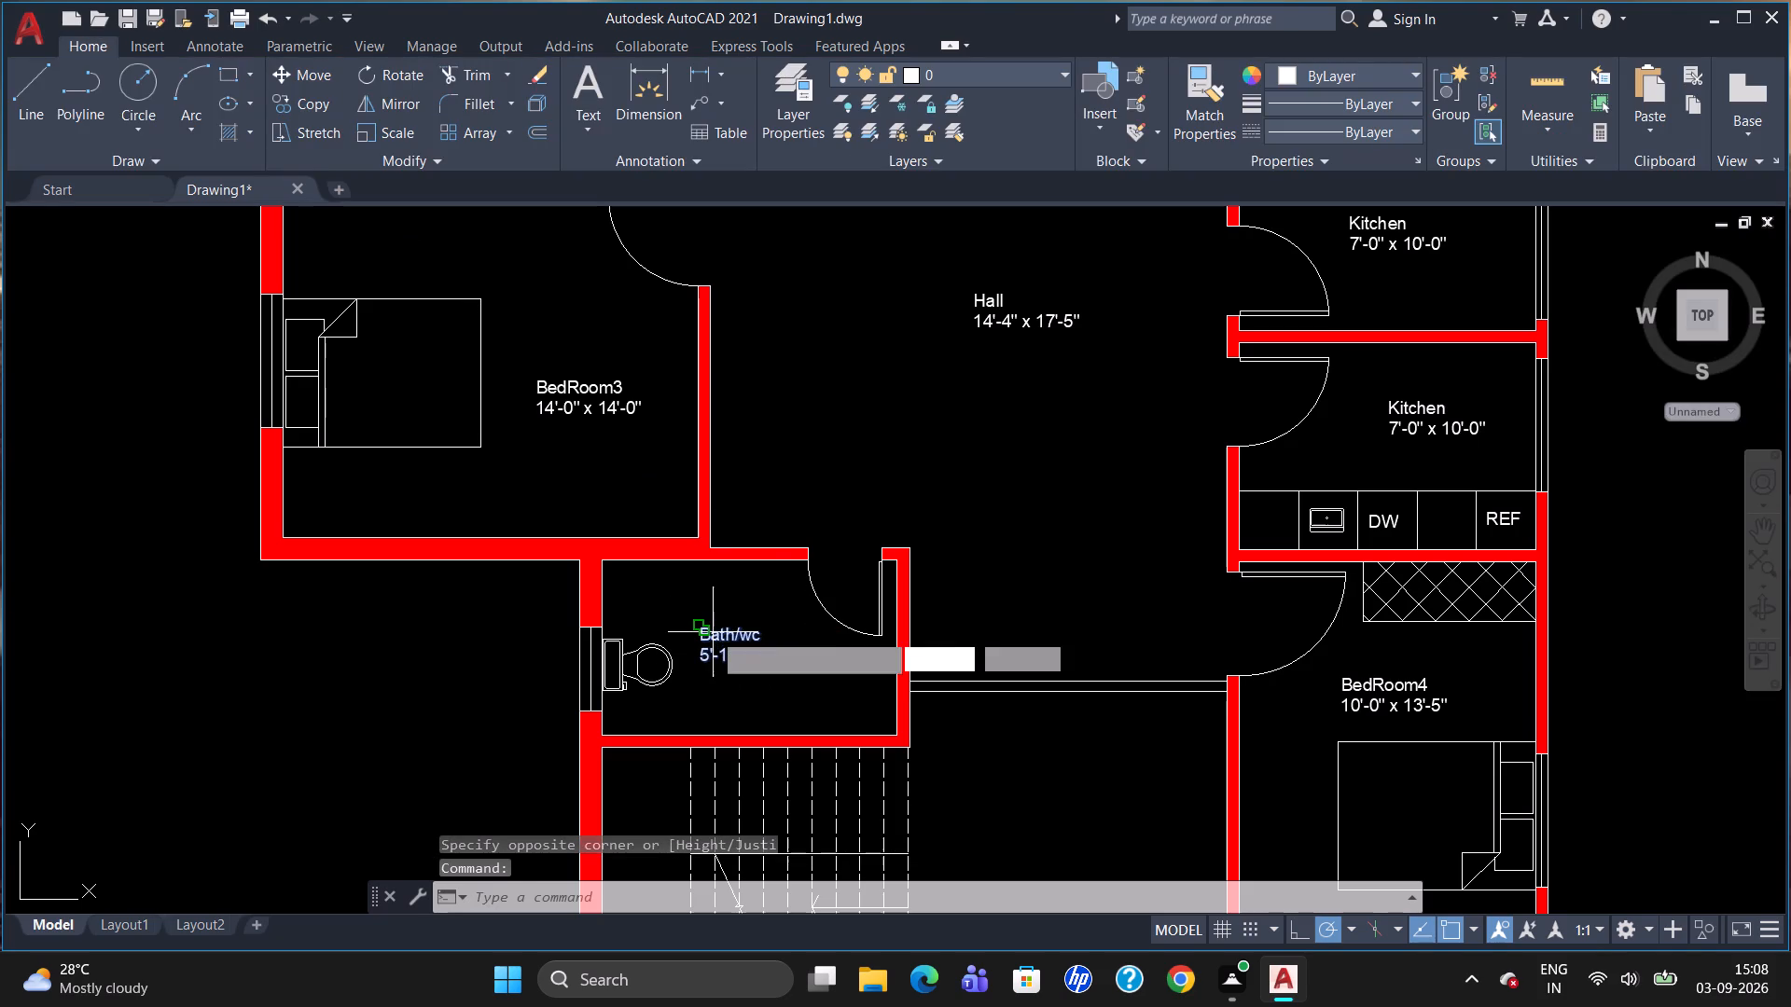
left_click(723, 633)
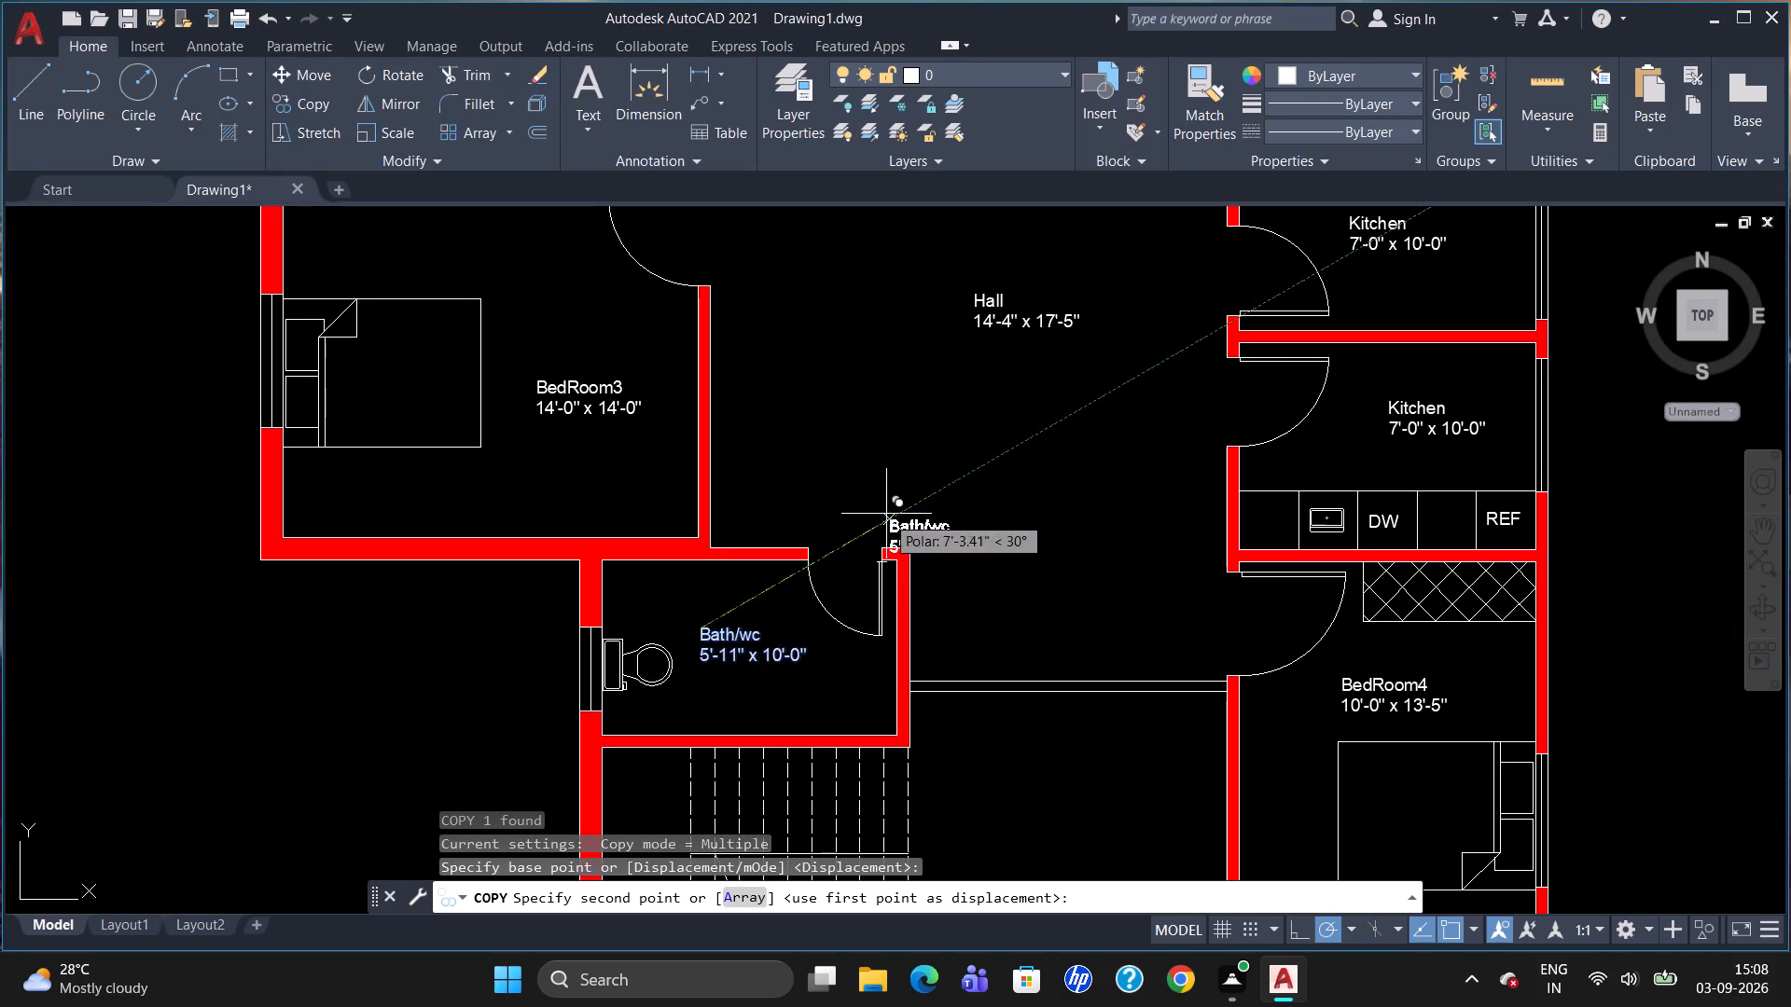
scroll(883, 539, "down", 2)
scroll(900, 282, "up", 3)
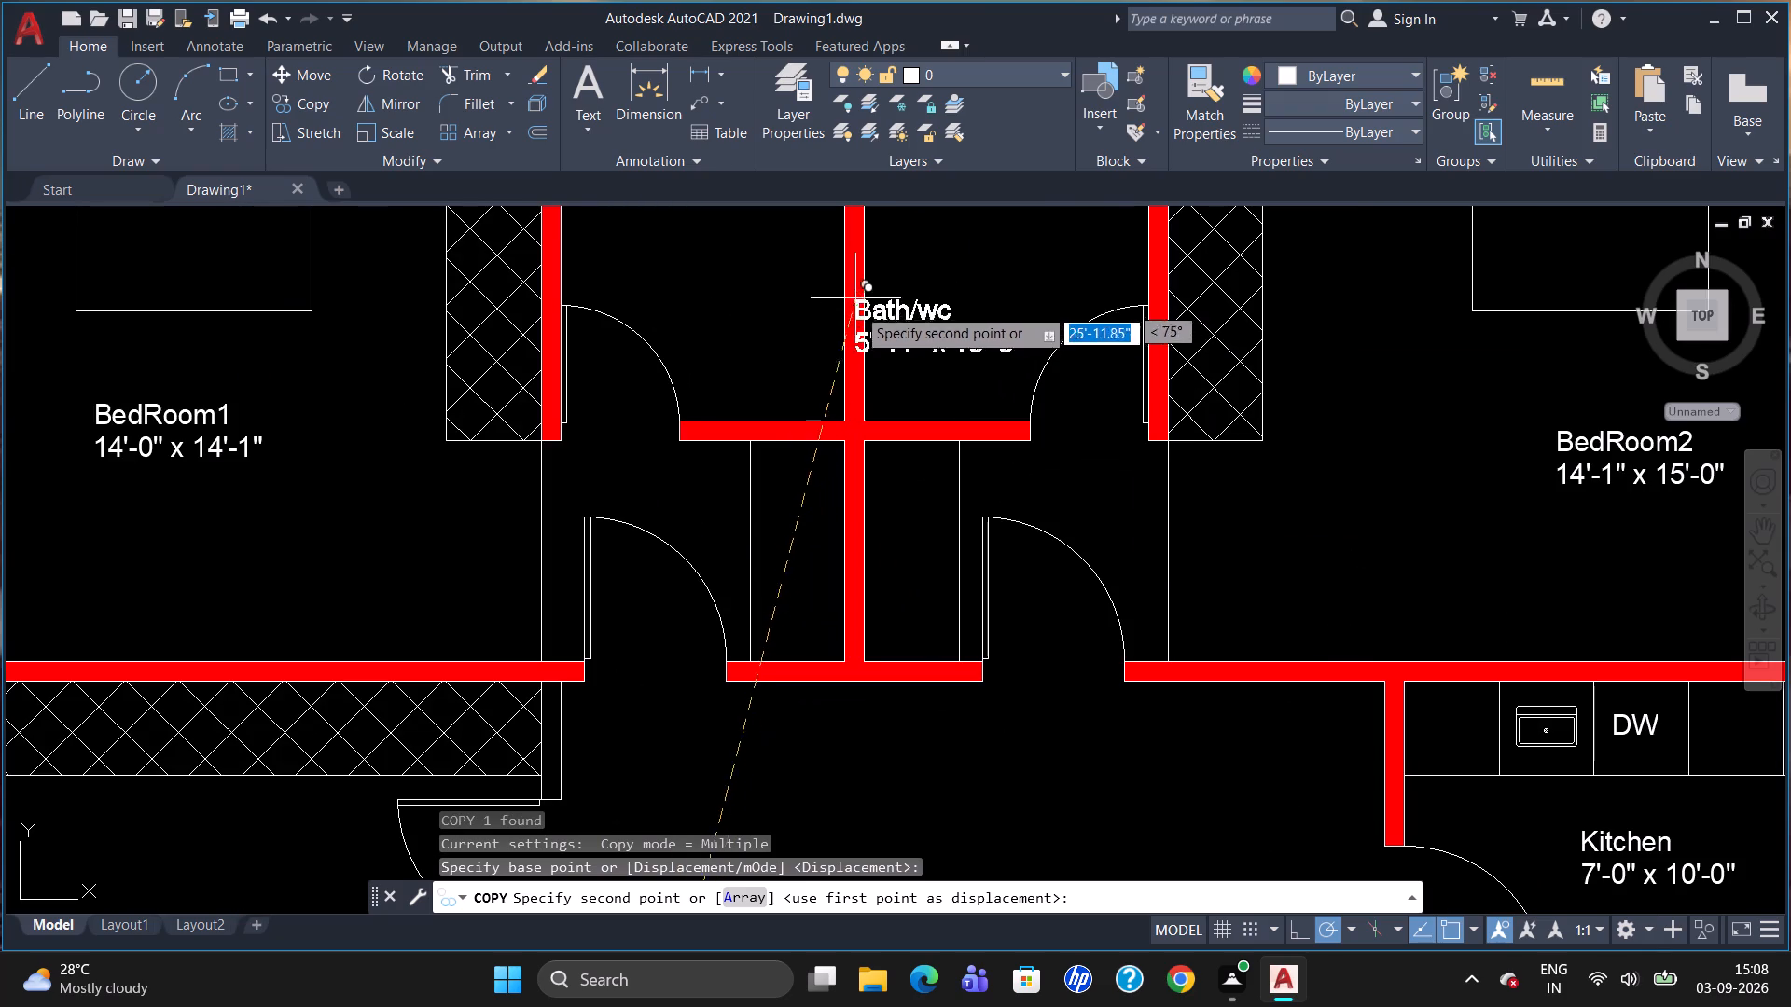
scroll(874, 371, "down", 2)
scroll(824, 308, "up", 2)
left_click(721, 273)
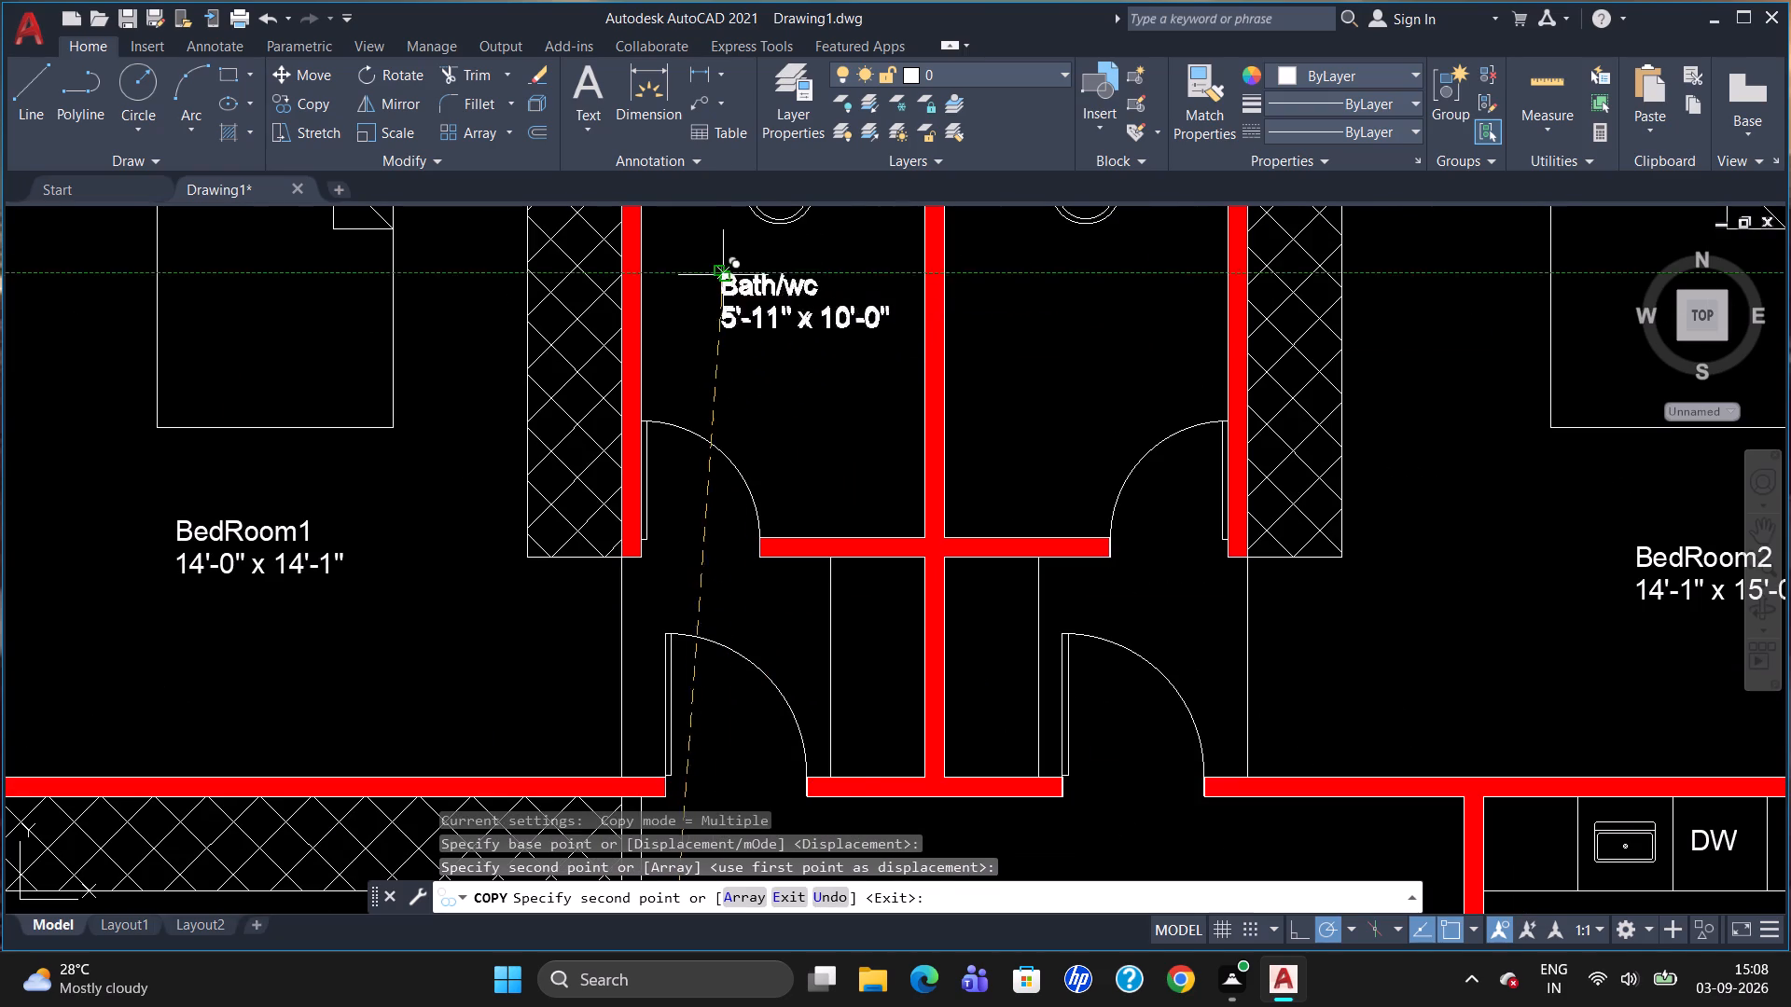
left_click(1006, 286)
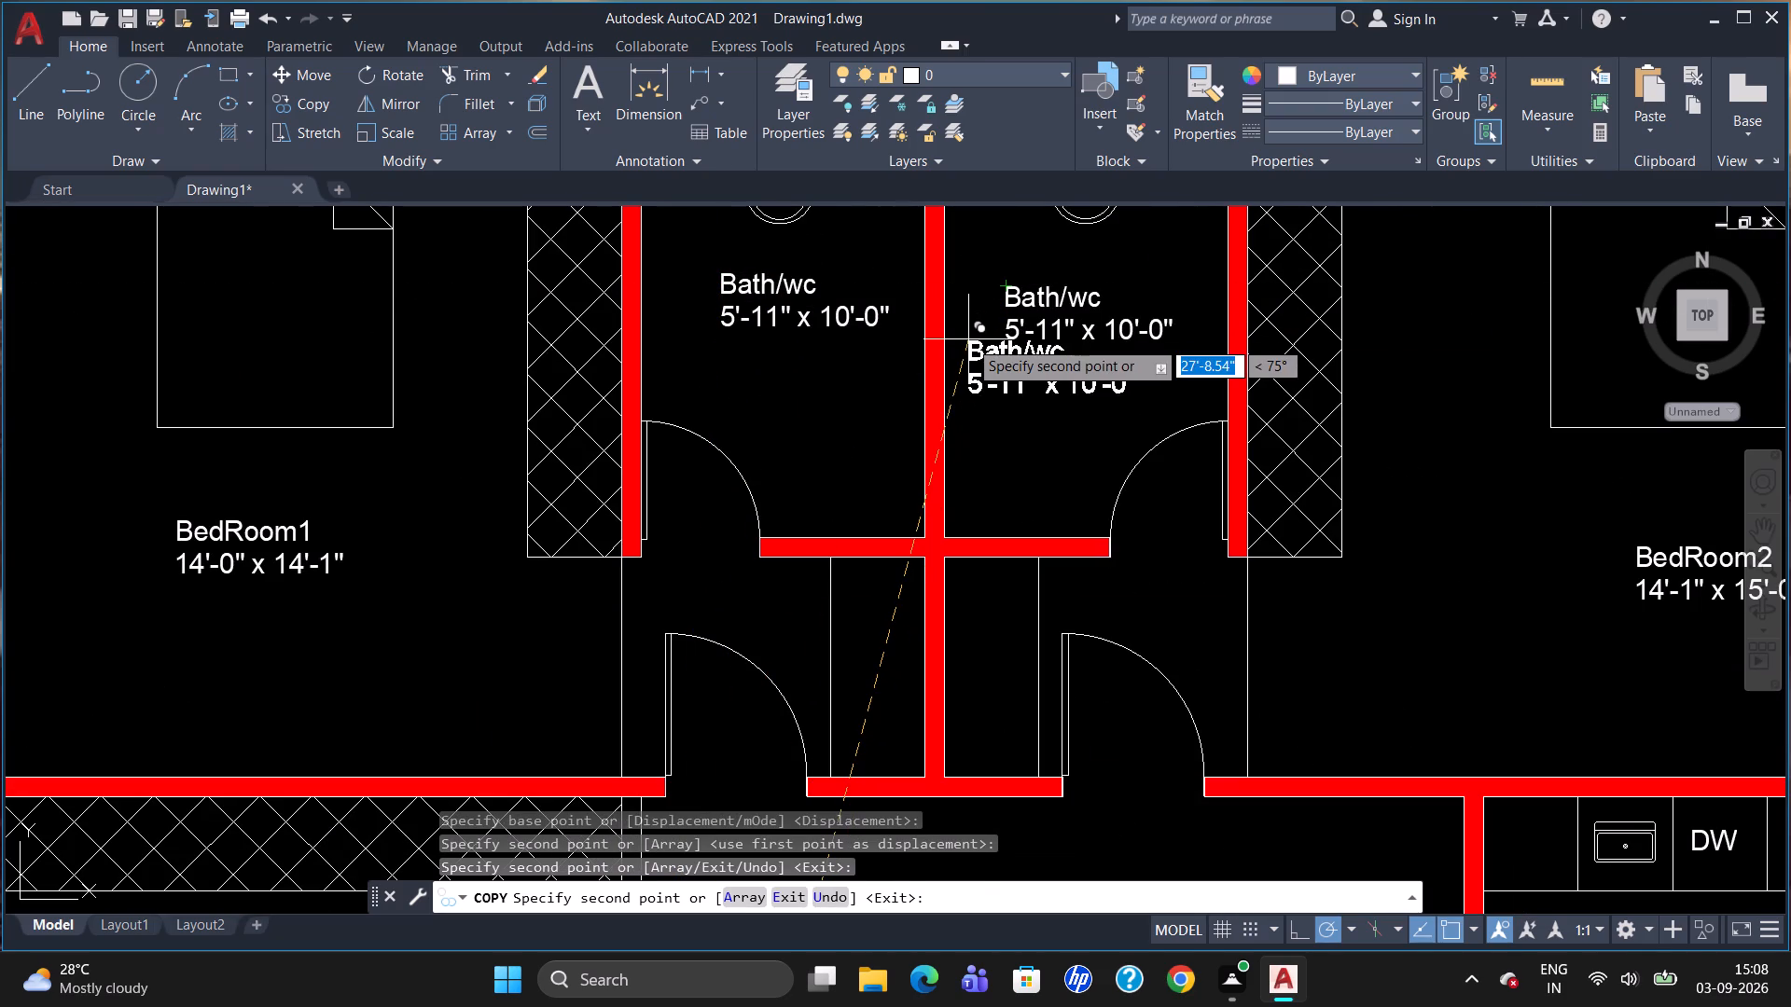
key("Escape")
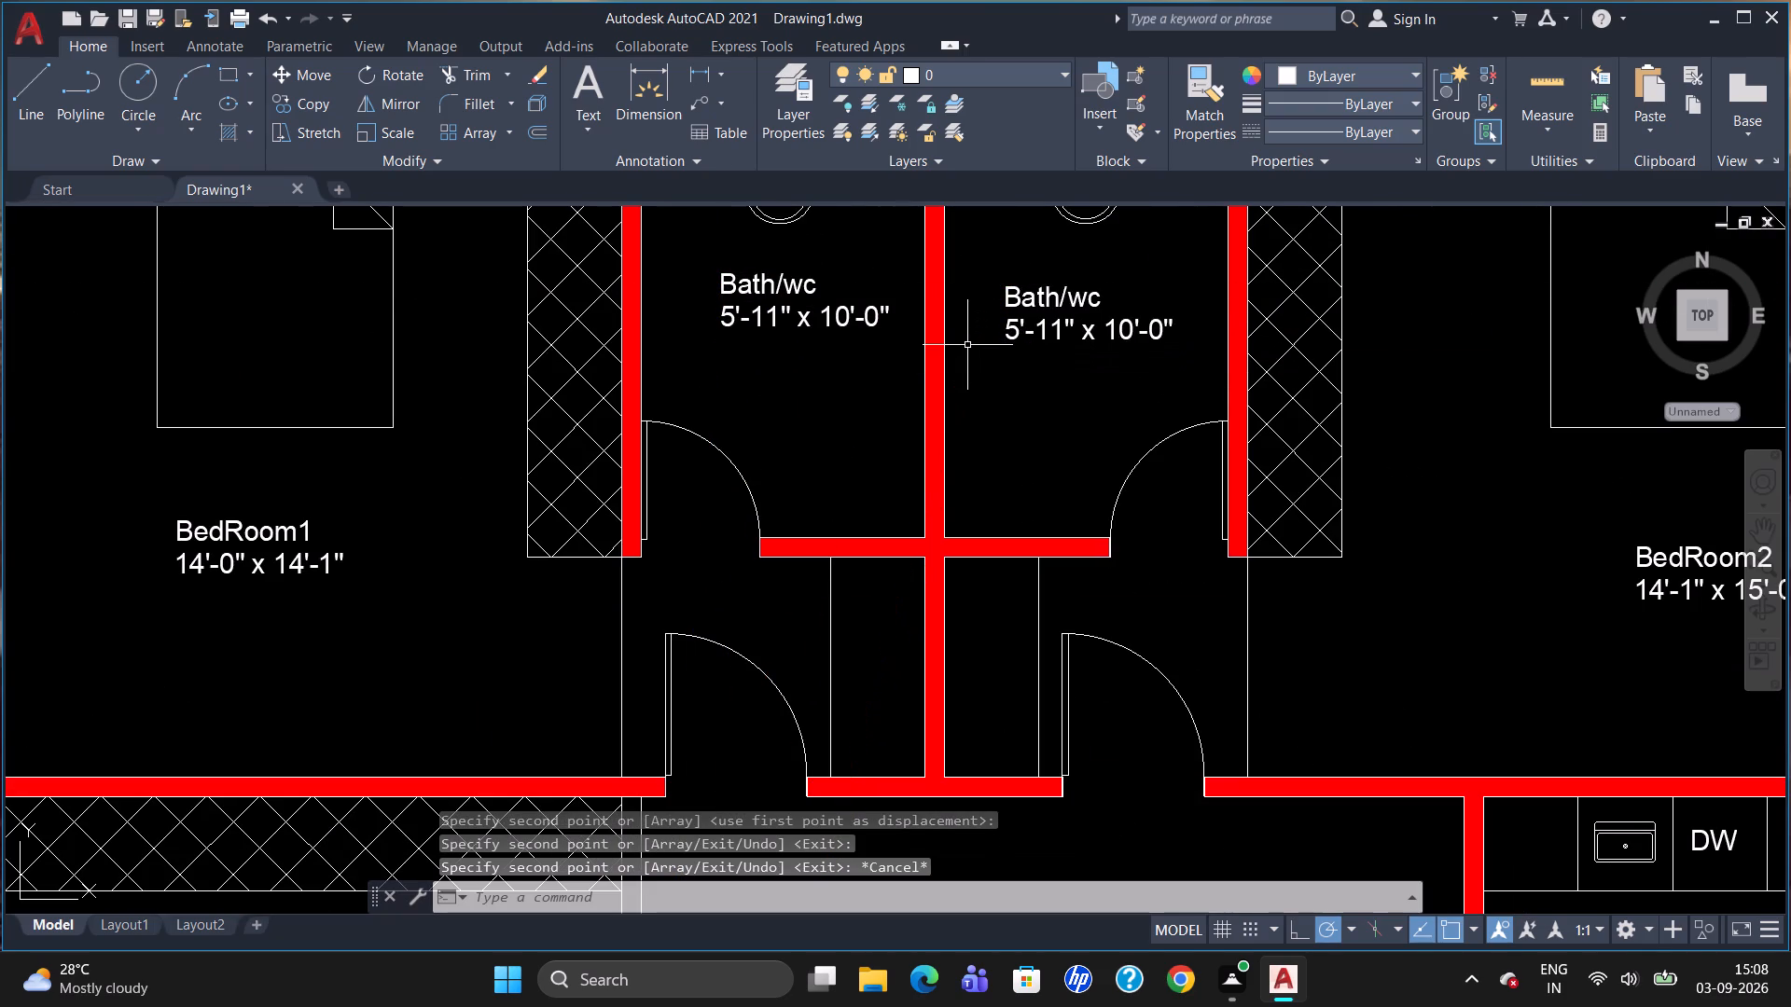
Change the dimension line of the Bath/wc label in the bathroom beside BedRoom1 to 6'-0" x 9'-0".
double_click(802, 312)
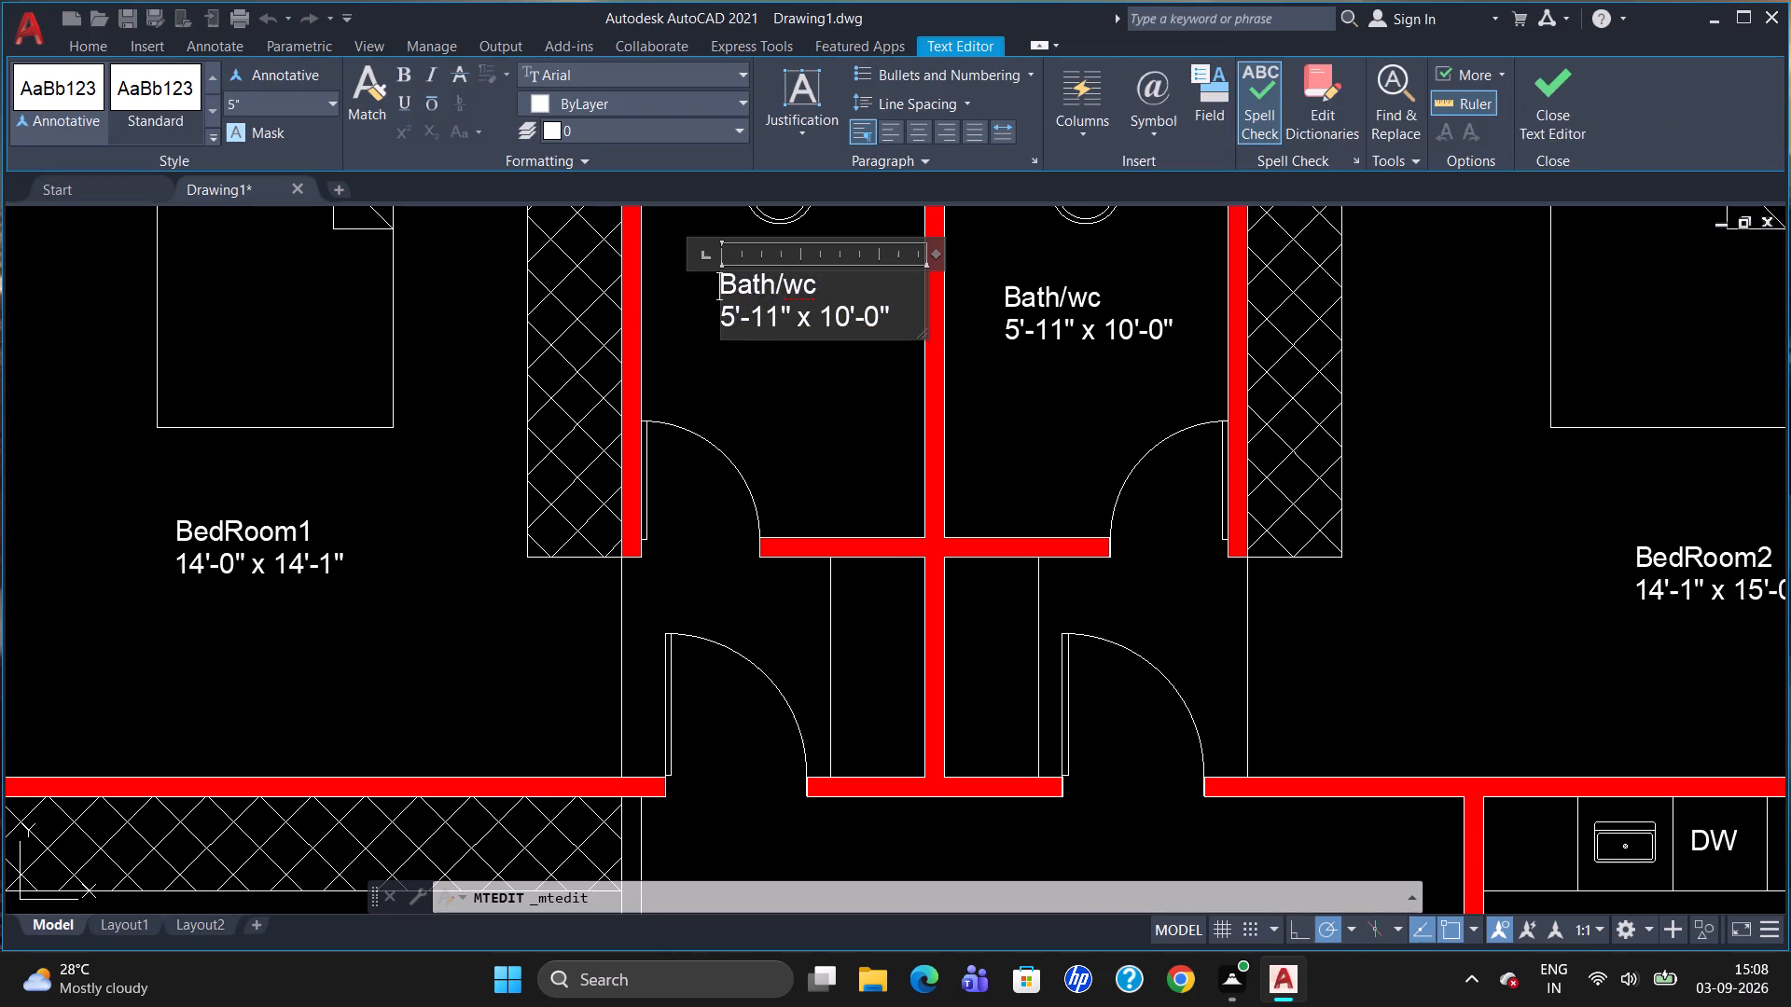
left_click_drag(894, 313, 734, 321)
left_click_drag(732, 321, 705, 321)
key("Delete")
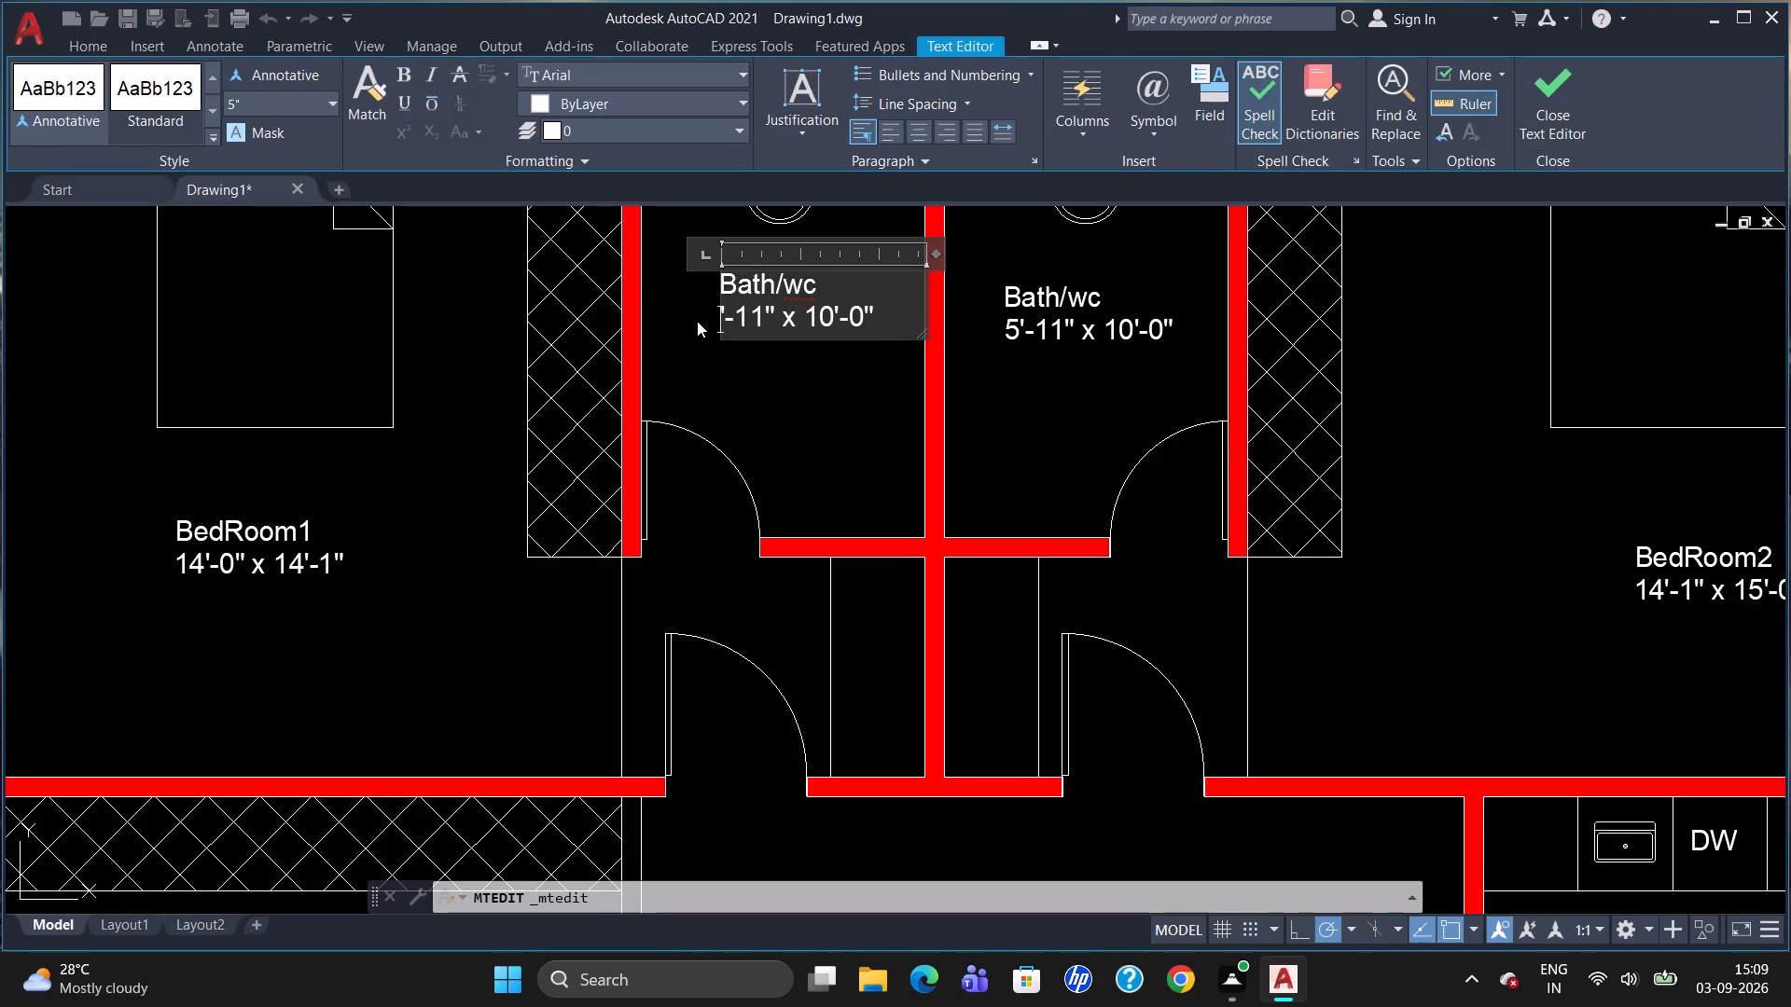
key("6")
key("Right")
key("Right")
key("Right")
key("Right")
key("Right")
key("Right")
key("Right")
key("Right")
key("Right")
key("Right")
key("Right")
key("Right")
key("Right")
key("Right")
key("Right")
key("Right")
key("Right")
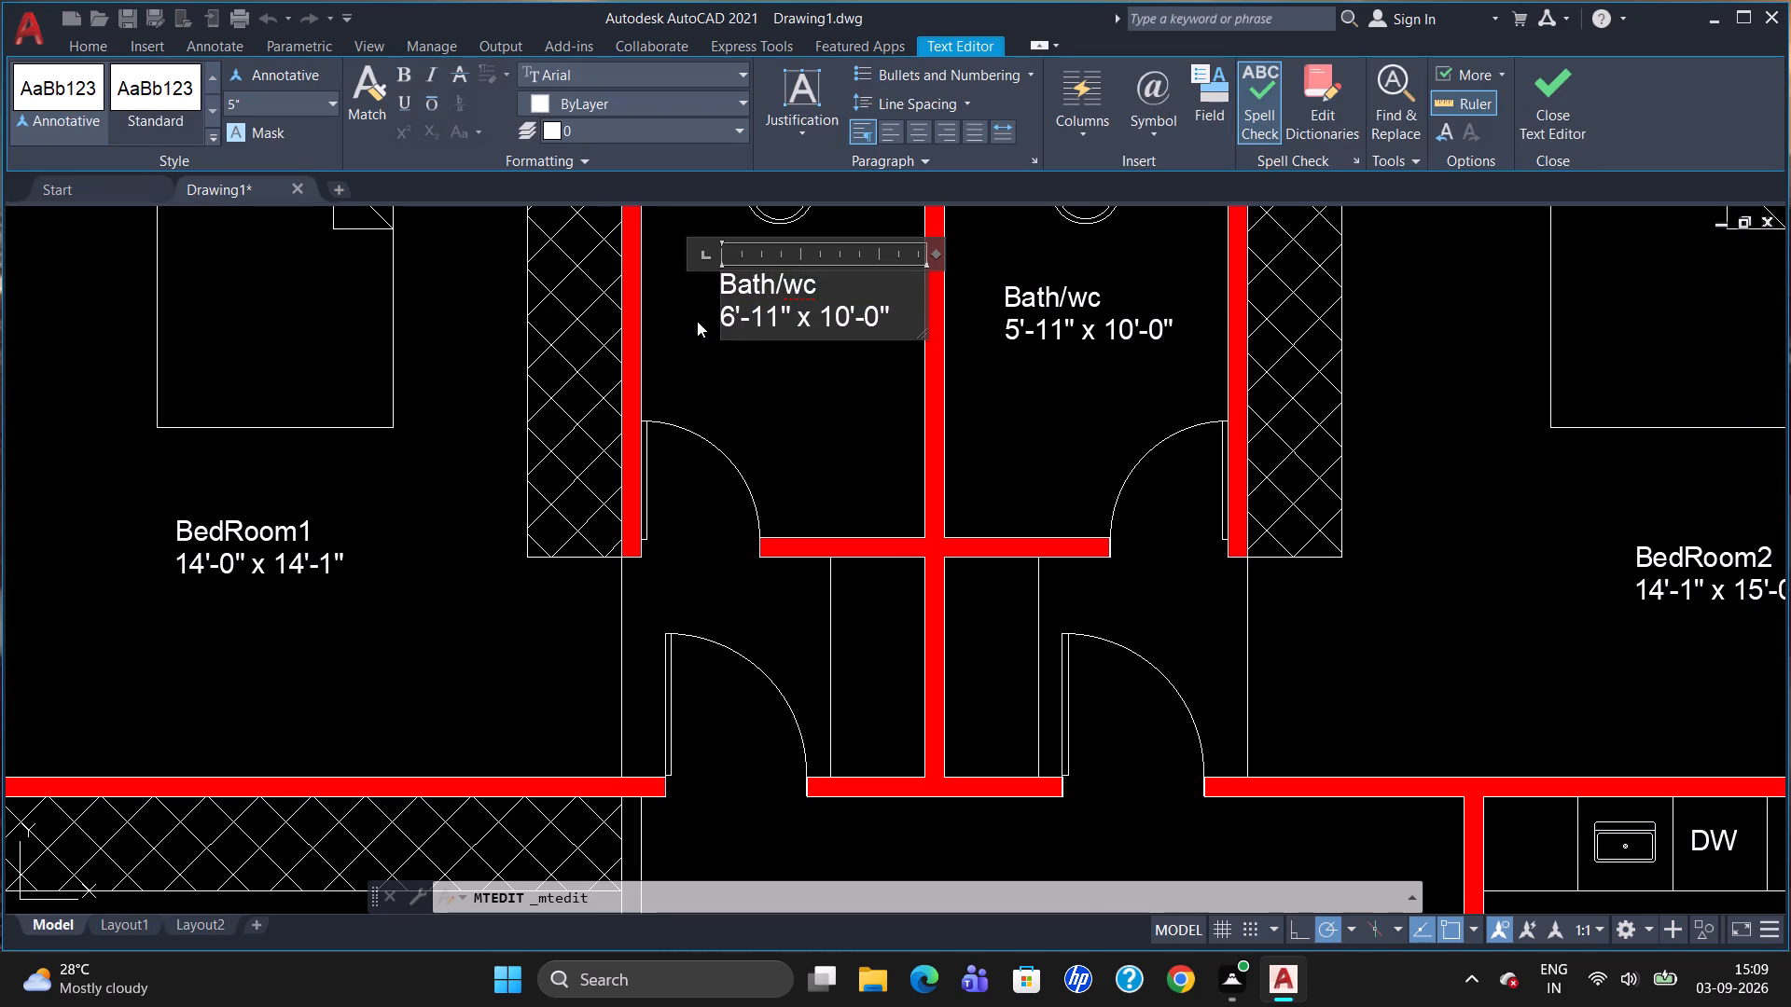
key("BackSpace")
key("BackSpace")
key("BackSpace")
key("BackSpace")
key("BackSpace")
key("BackSpace")
key("BackSpace")
key("BackSpace")
key("BackSpace")
key("BackSpace")
key("BackSpace")
key("BackSpace")
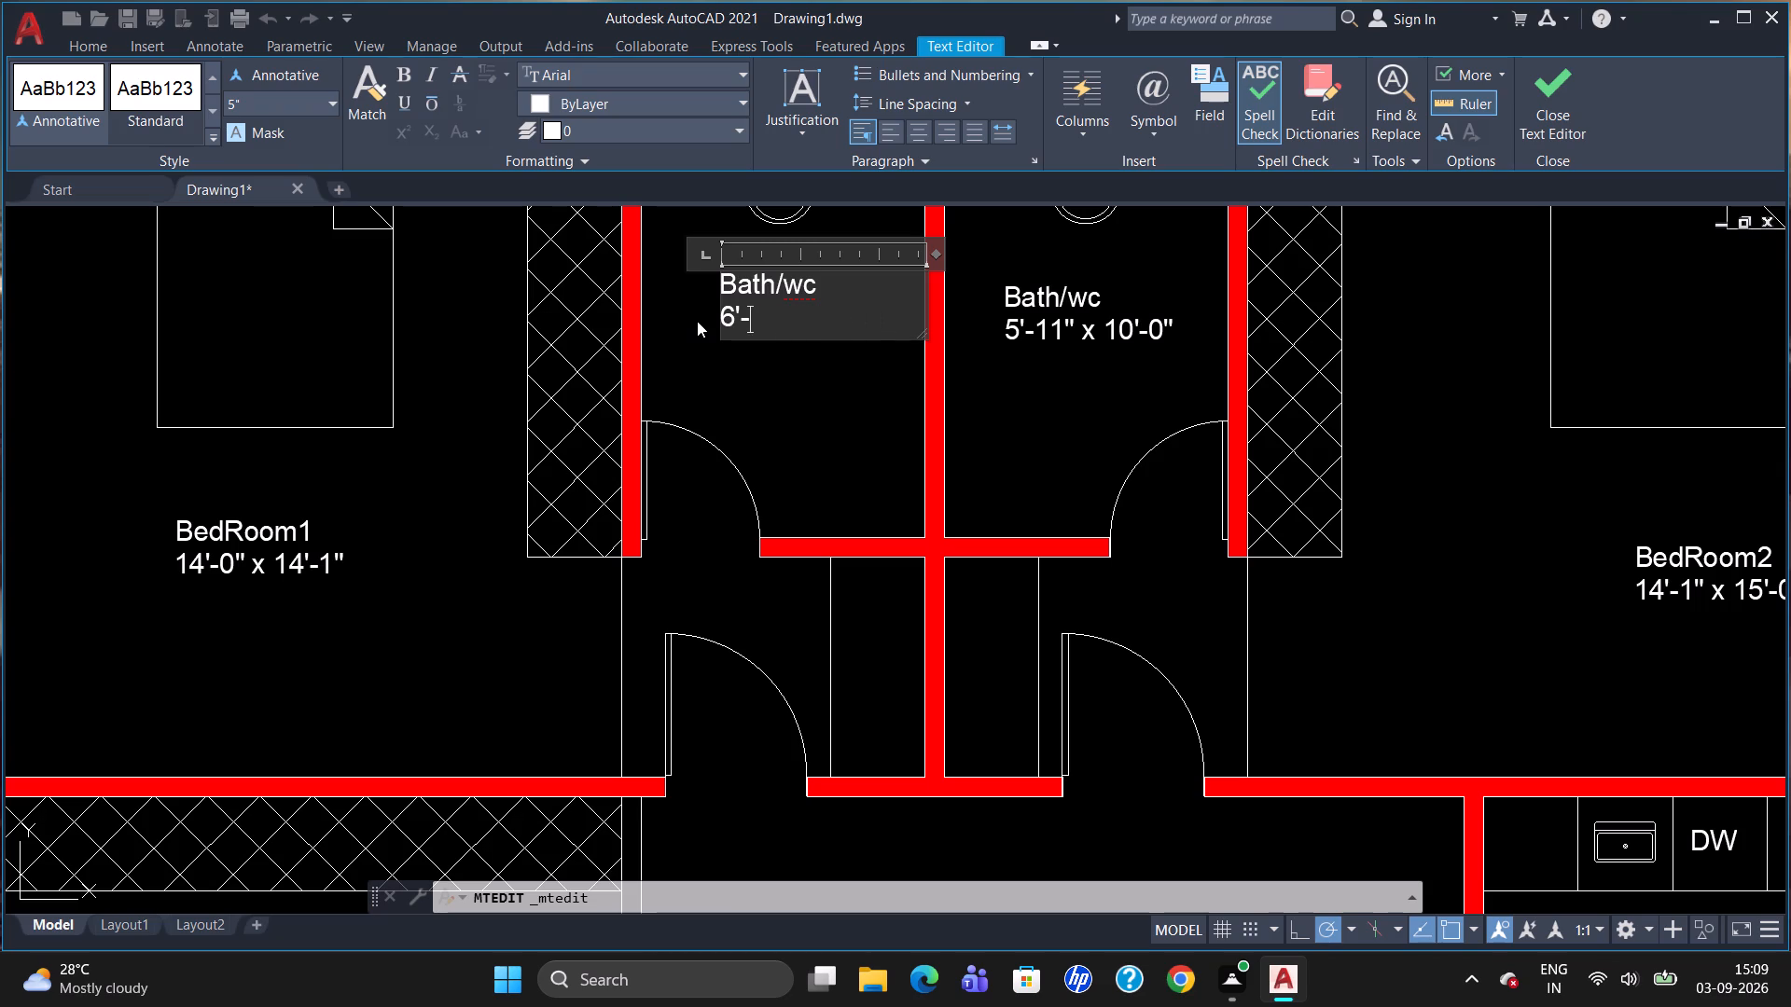
type("0\"")
key("space")
type("x")
key("space")
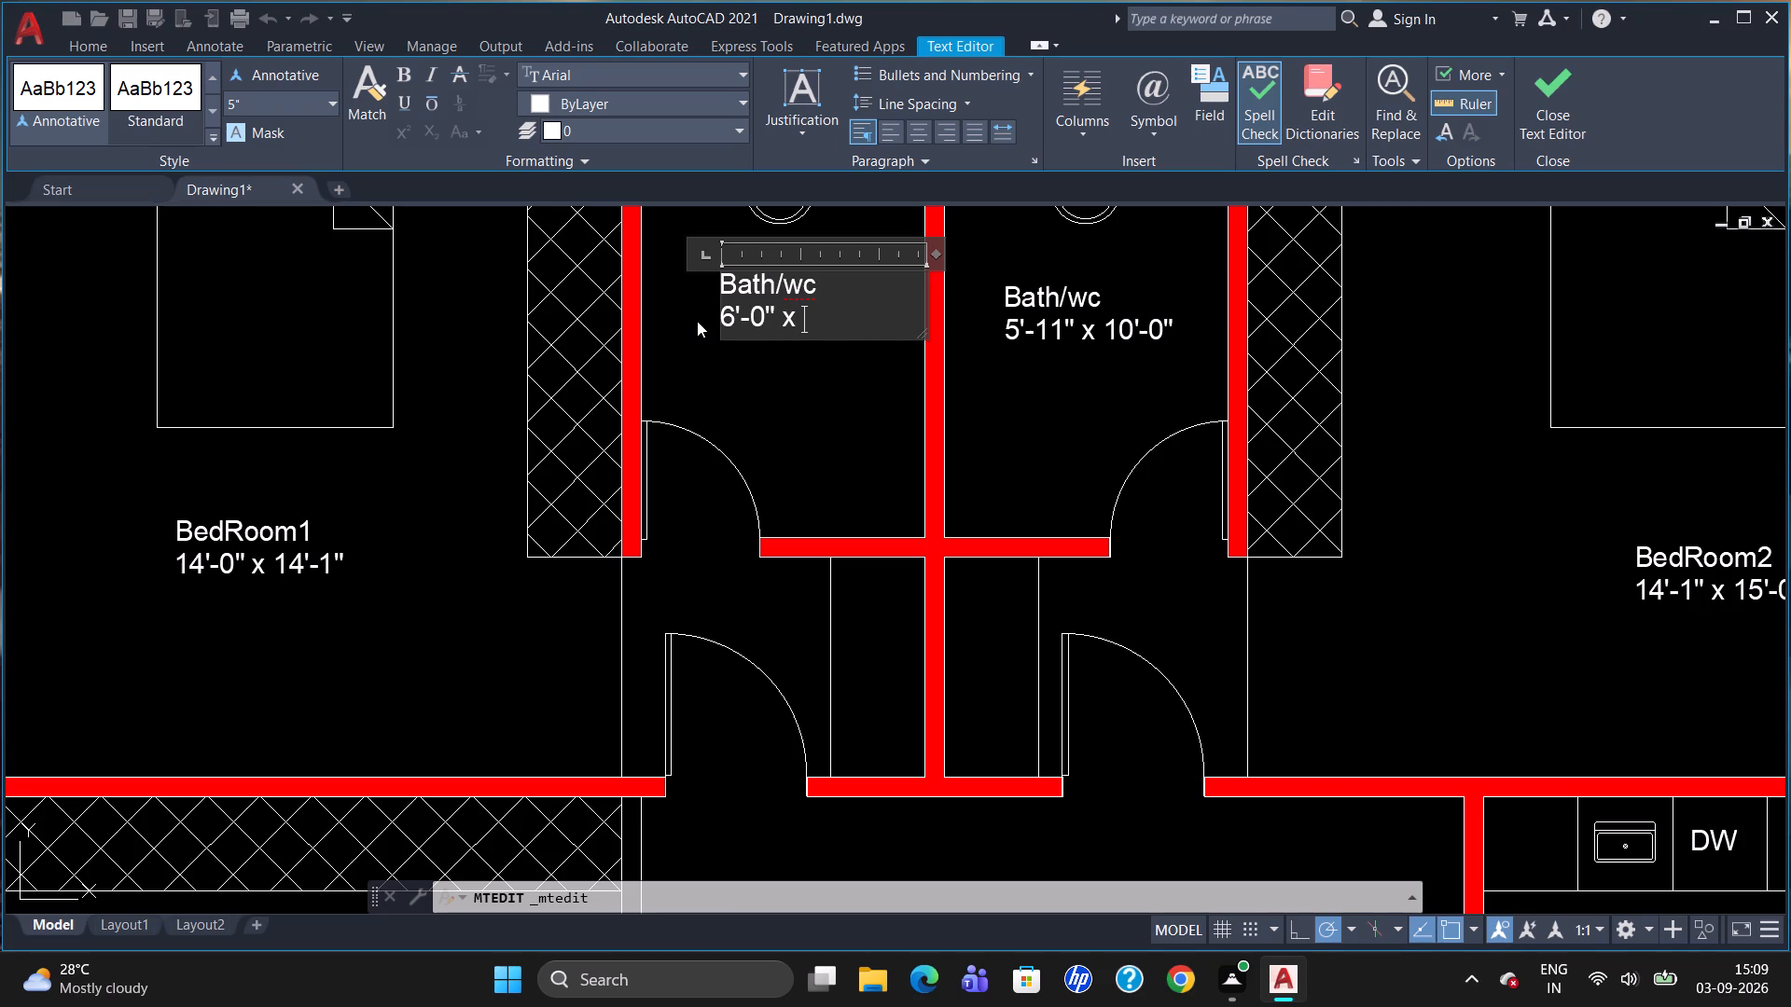
type("9'-0\"")
left_click(806, 476)
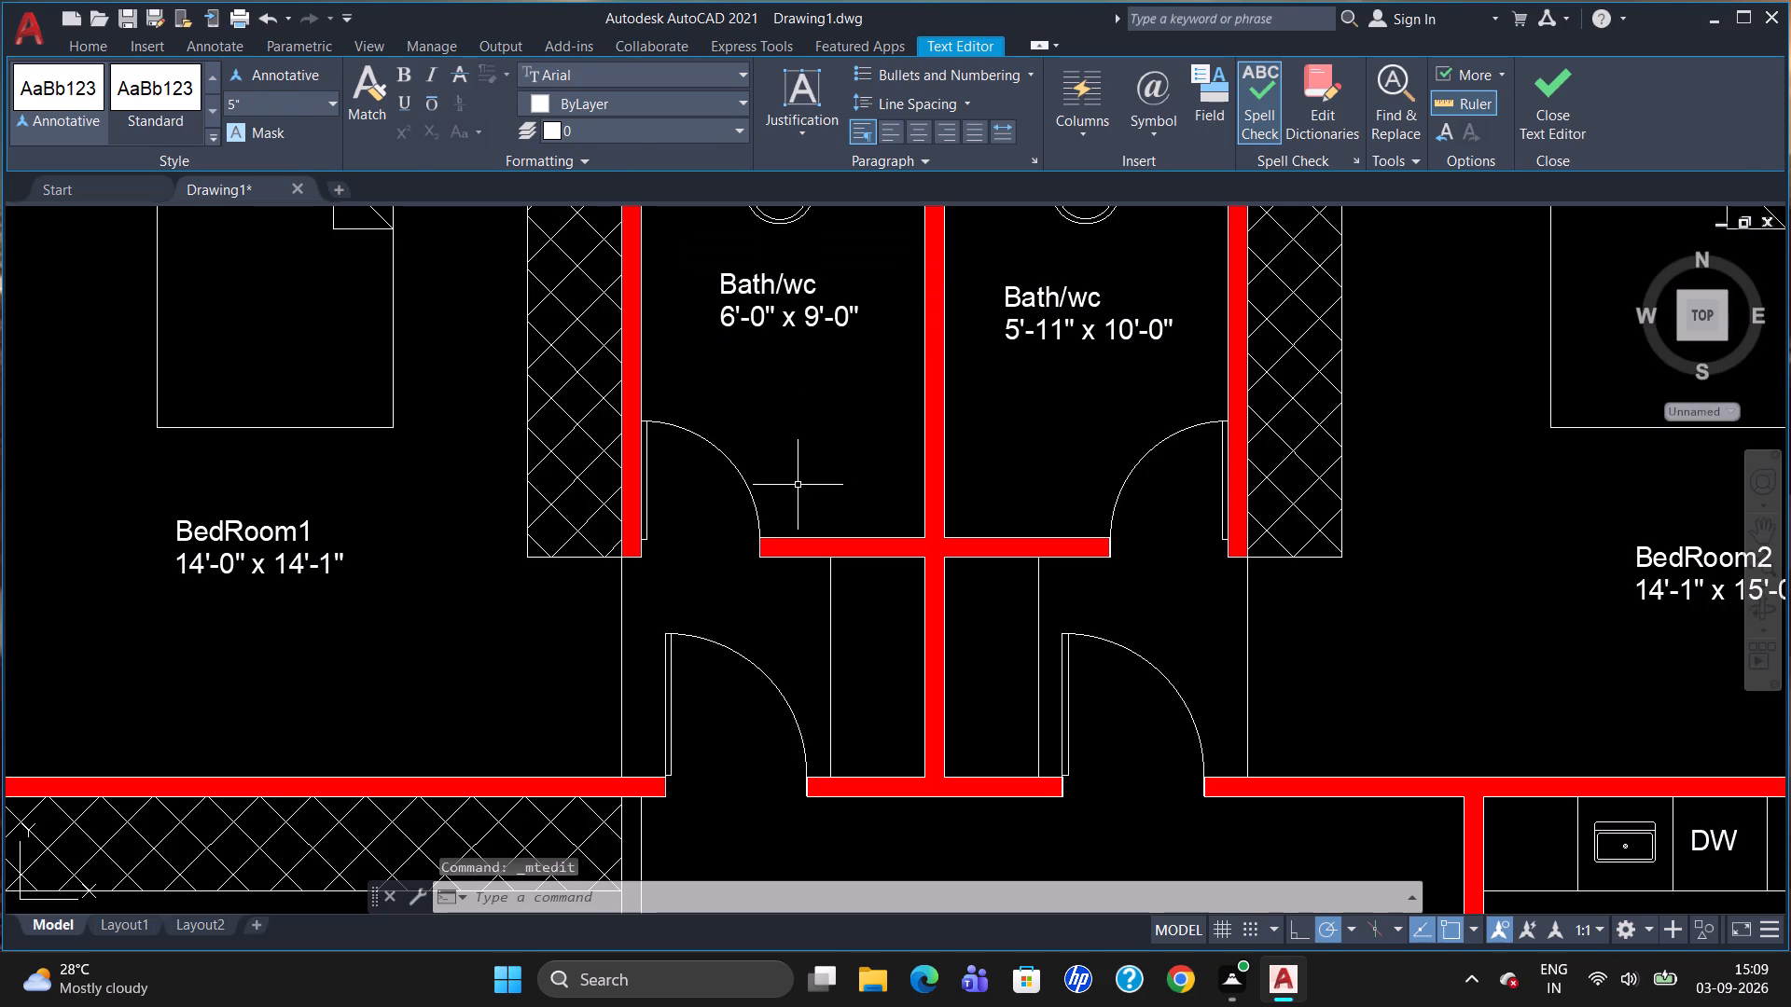
Change the dimension line of the Bath/wc label in the bathroom beside BedRoom2 to 6'-0" x 9'-0".
left_click(1047, 291)
left_click(1047, 297)
double_click(1126, 331)
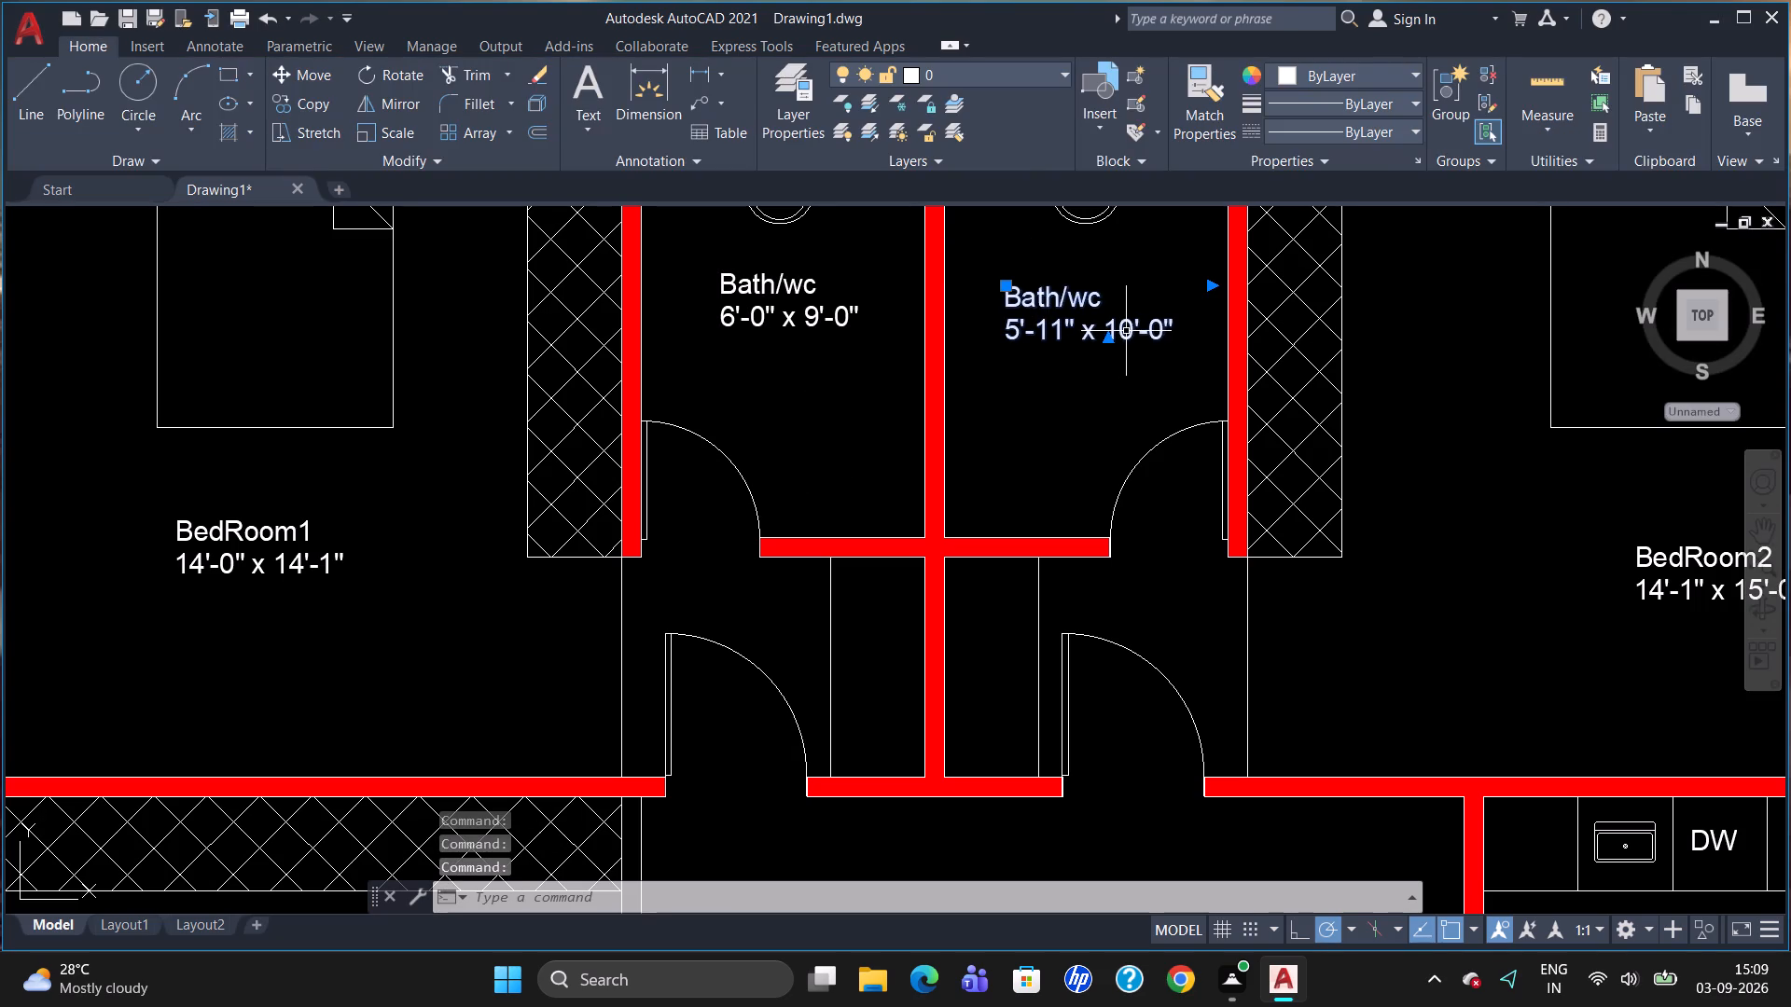
left_click_drag(1178, 330, 942, 337)
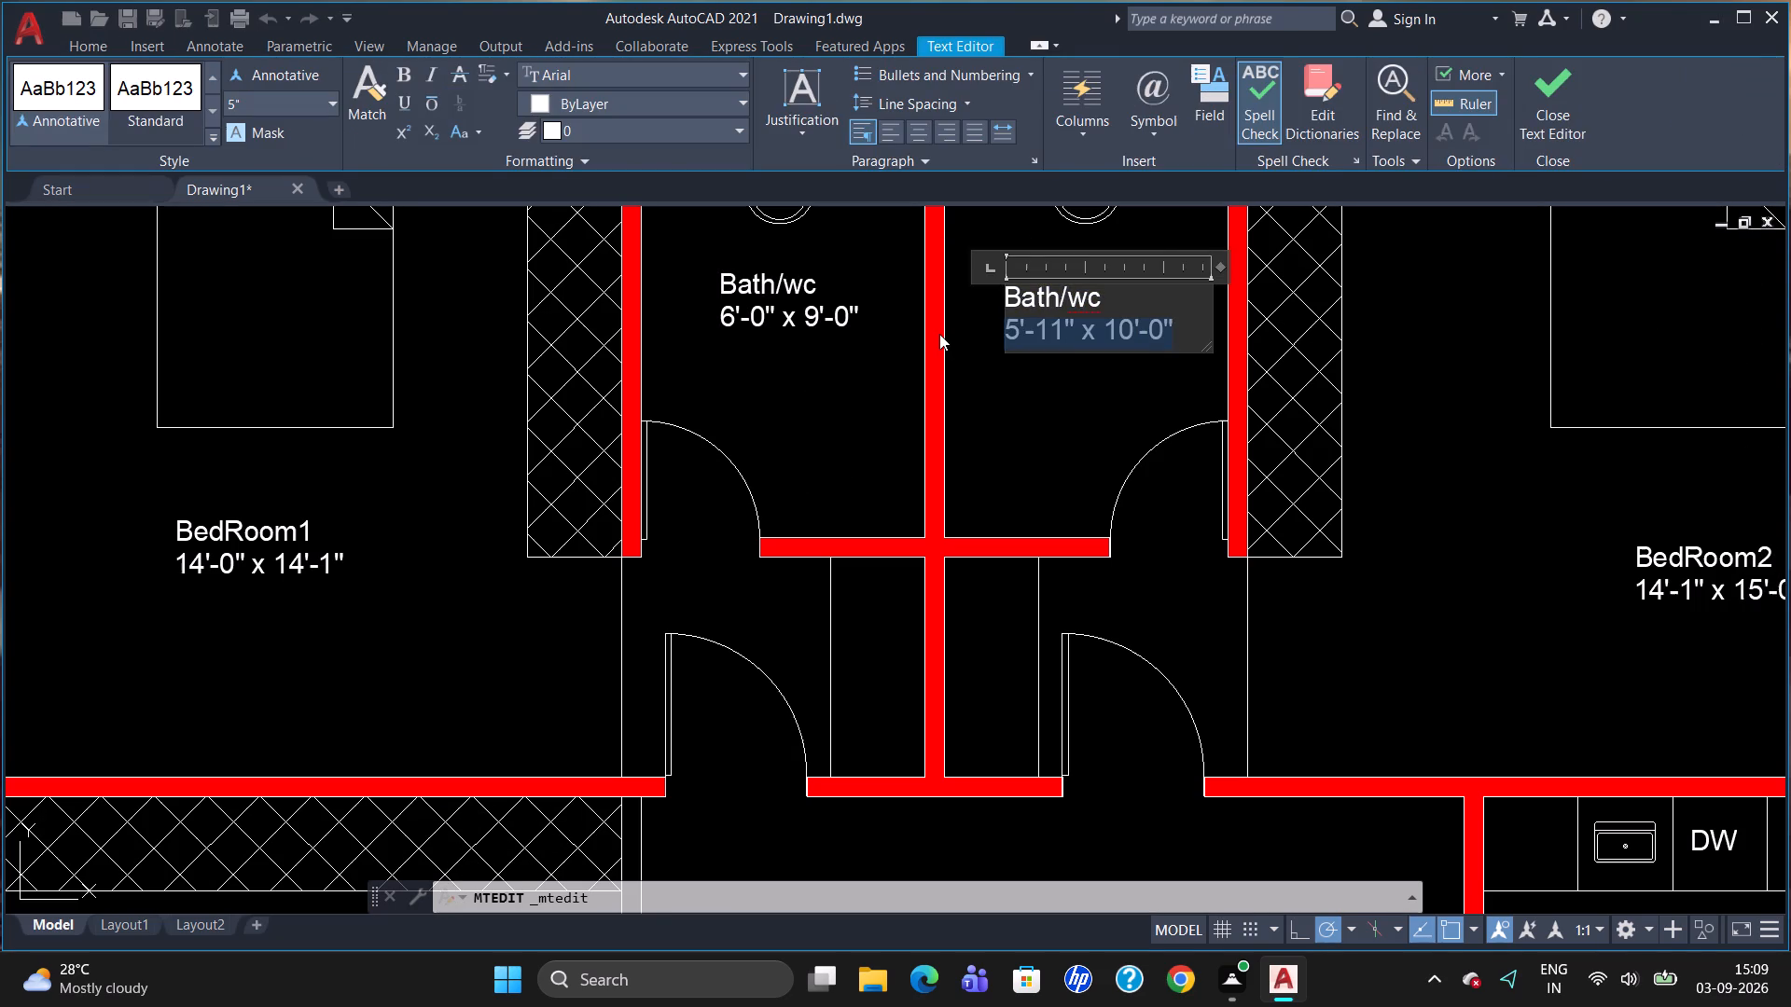
key("Delete")
type("6'-0\" x")
key("space")
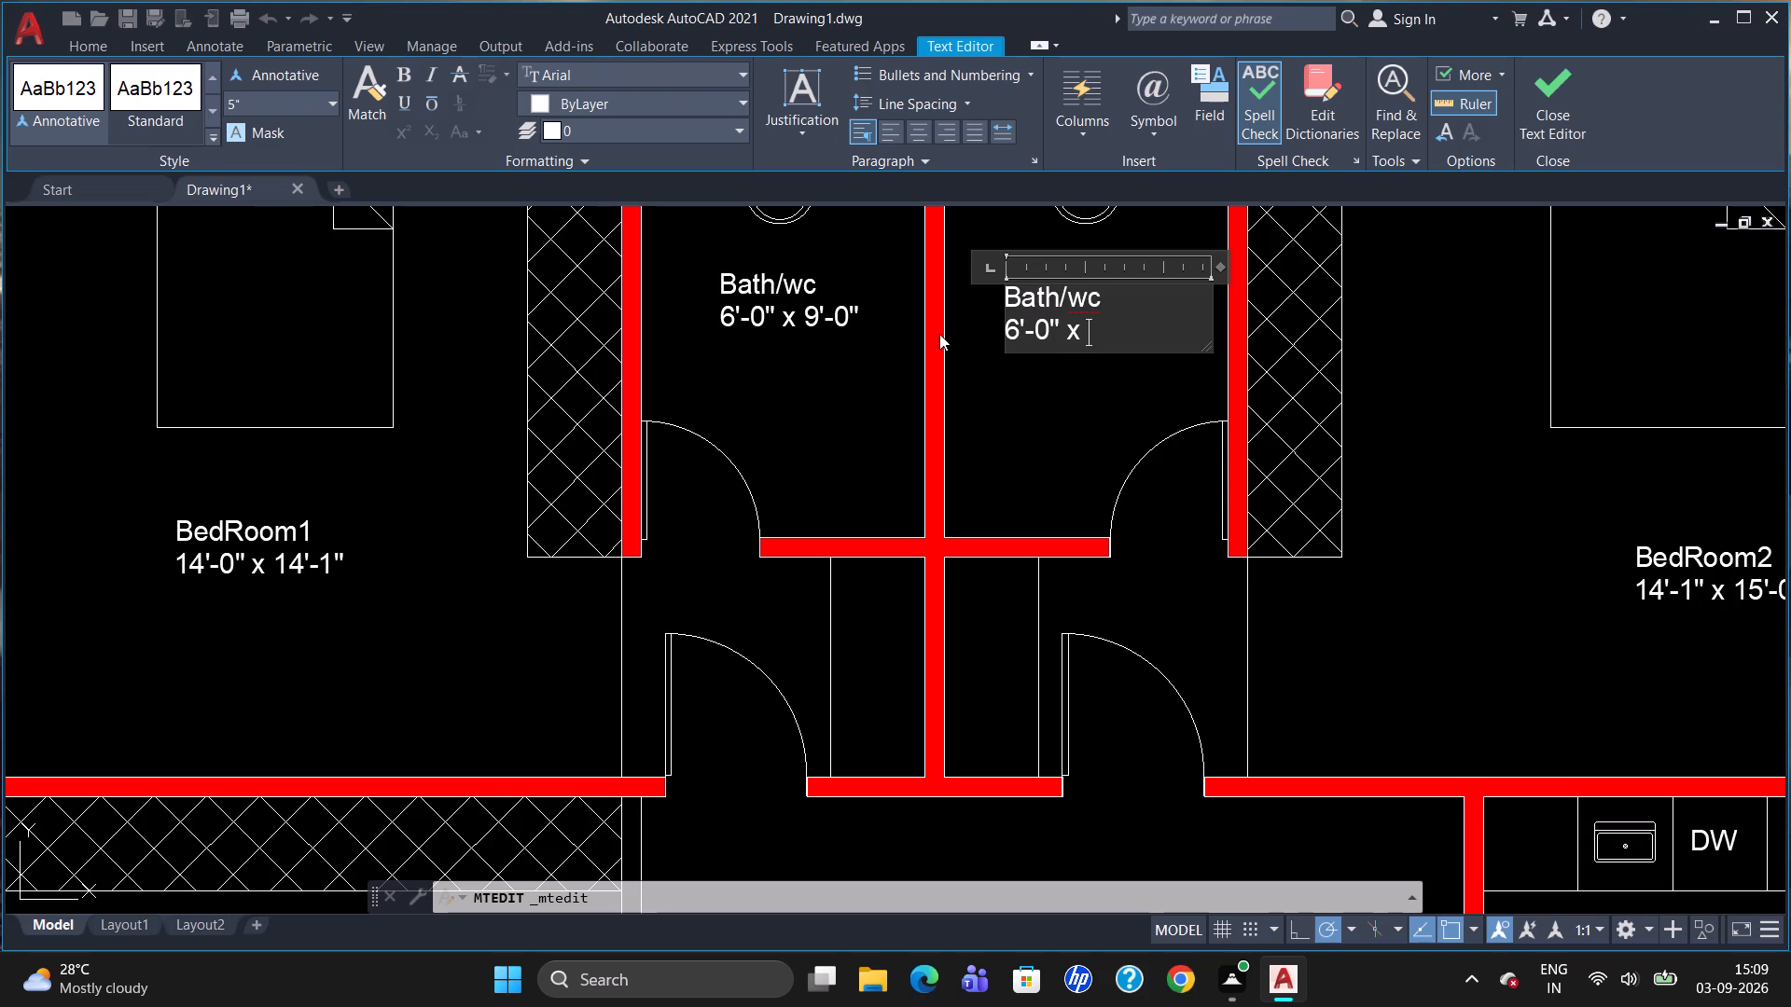
type("9'0")
key("shift+quotedbl")
key("Left")
key("Left")
key("minus")
left_click(1023, 425)
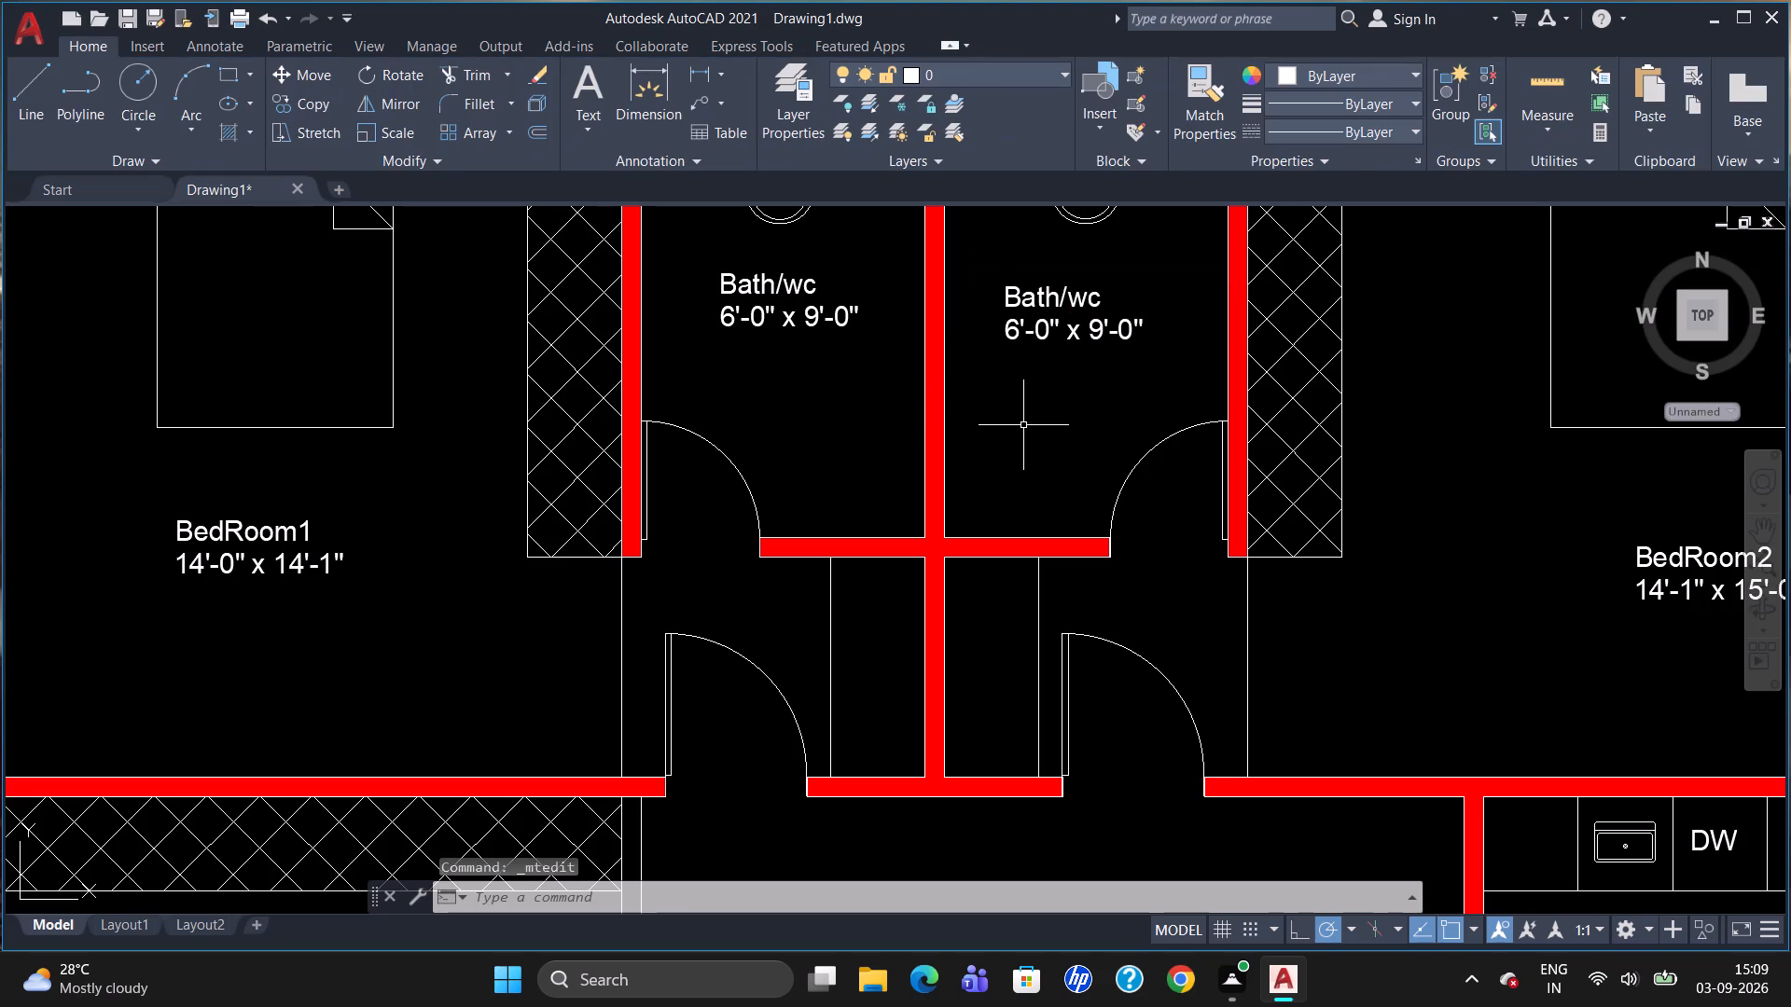
Add a 5" high multiline text label reading "Dresser" in the hall, just below the BedRoom1 door.
scroll(1085, 467, "down", 2)
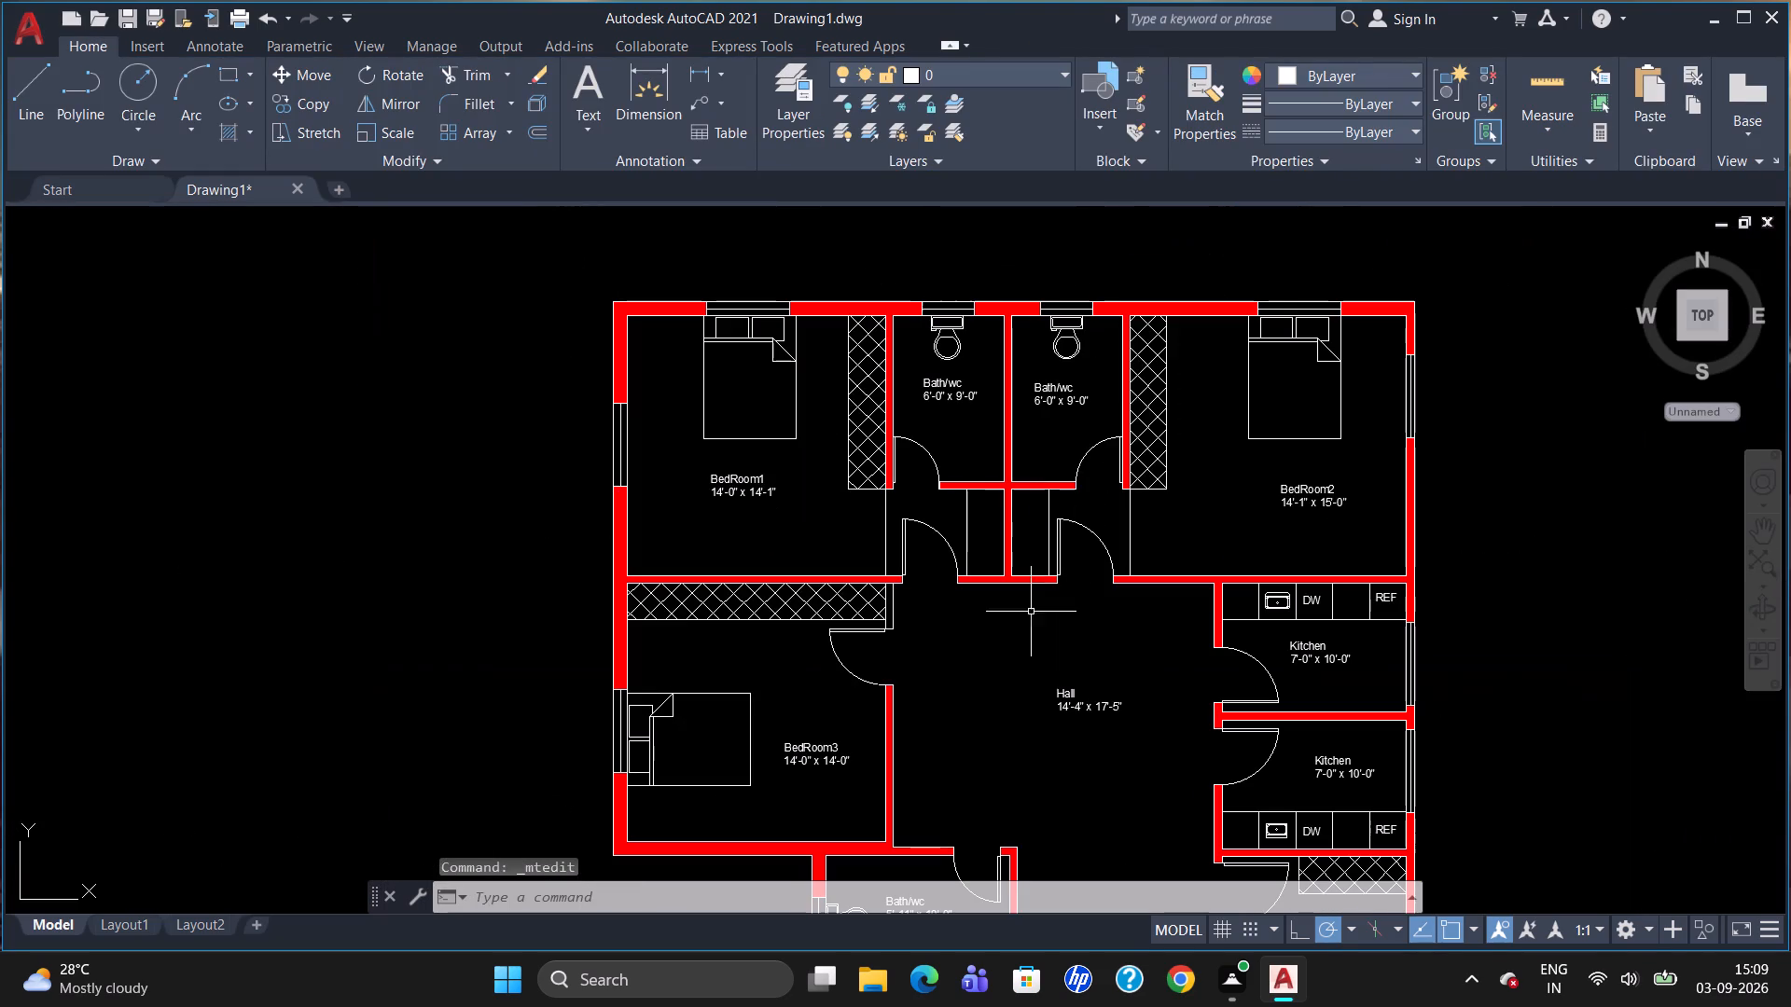
key("t")
key("Return")
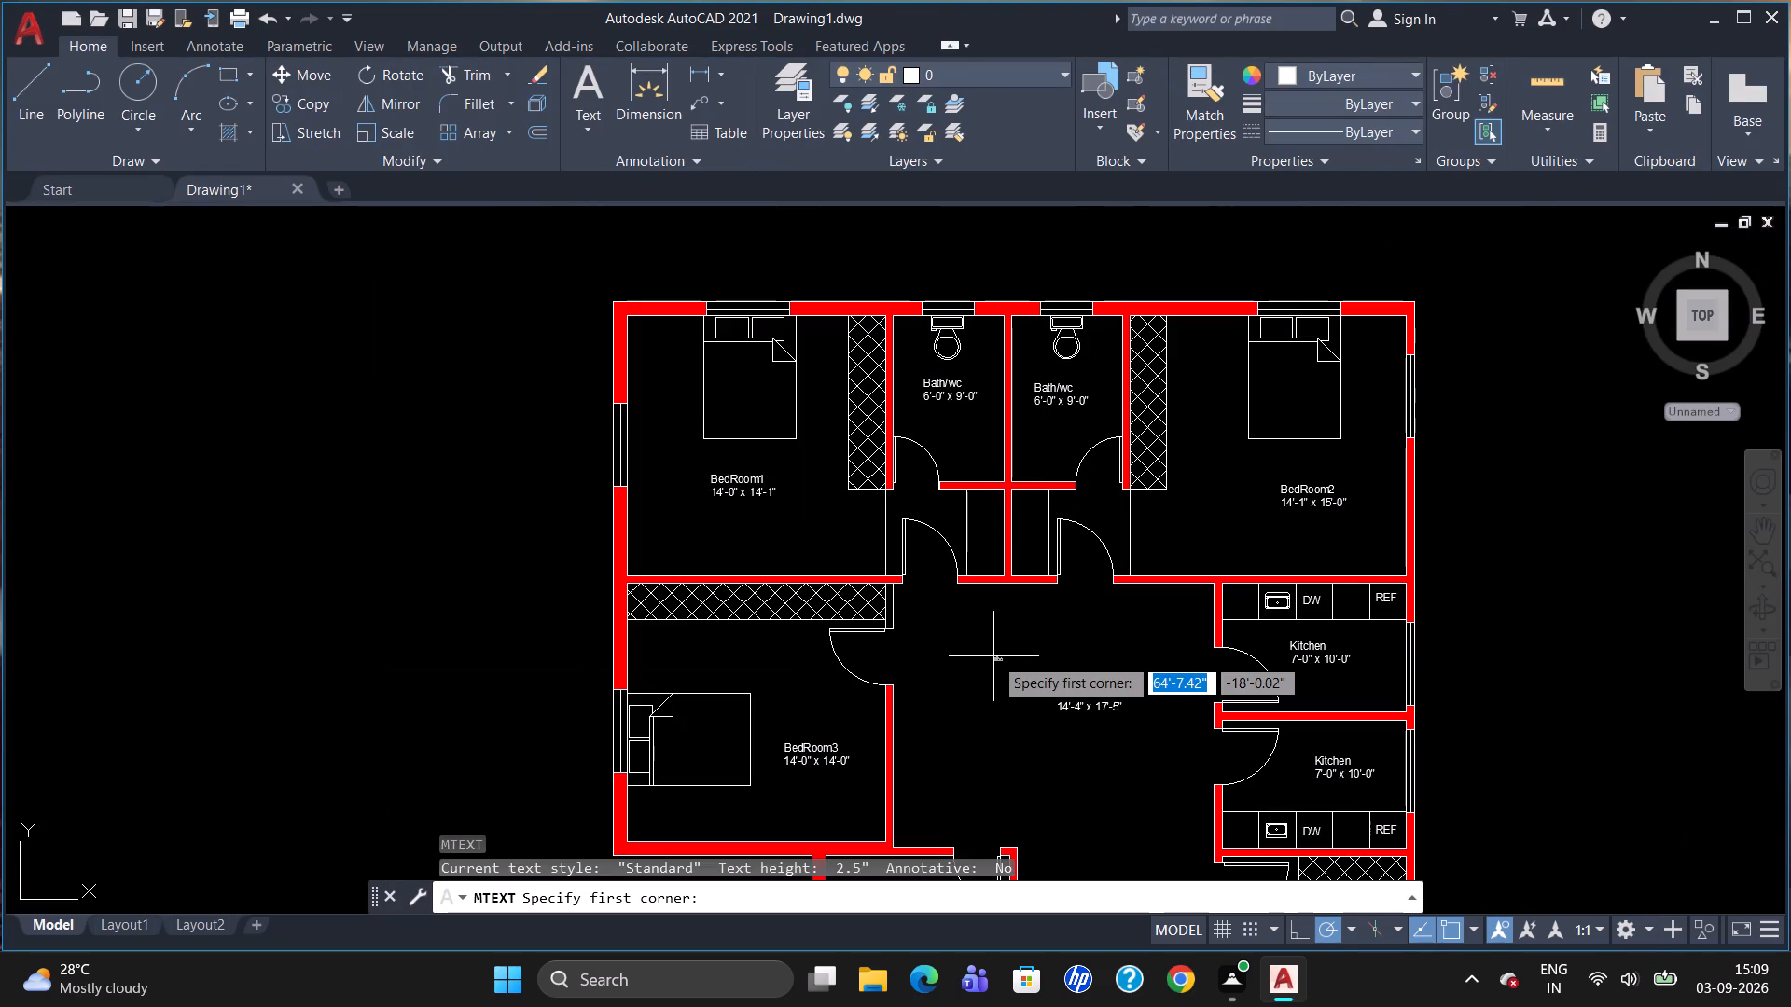
left_click(921, 623)
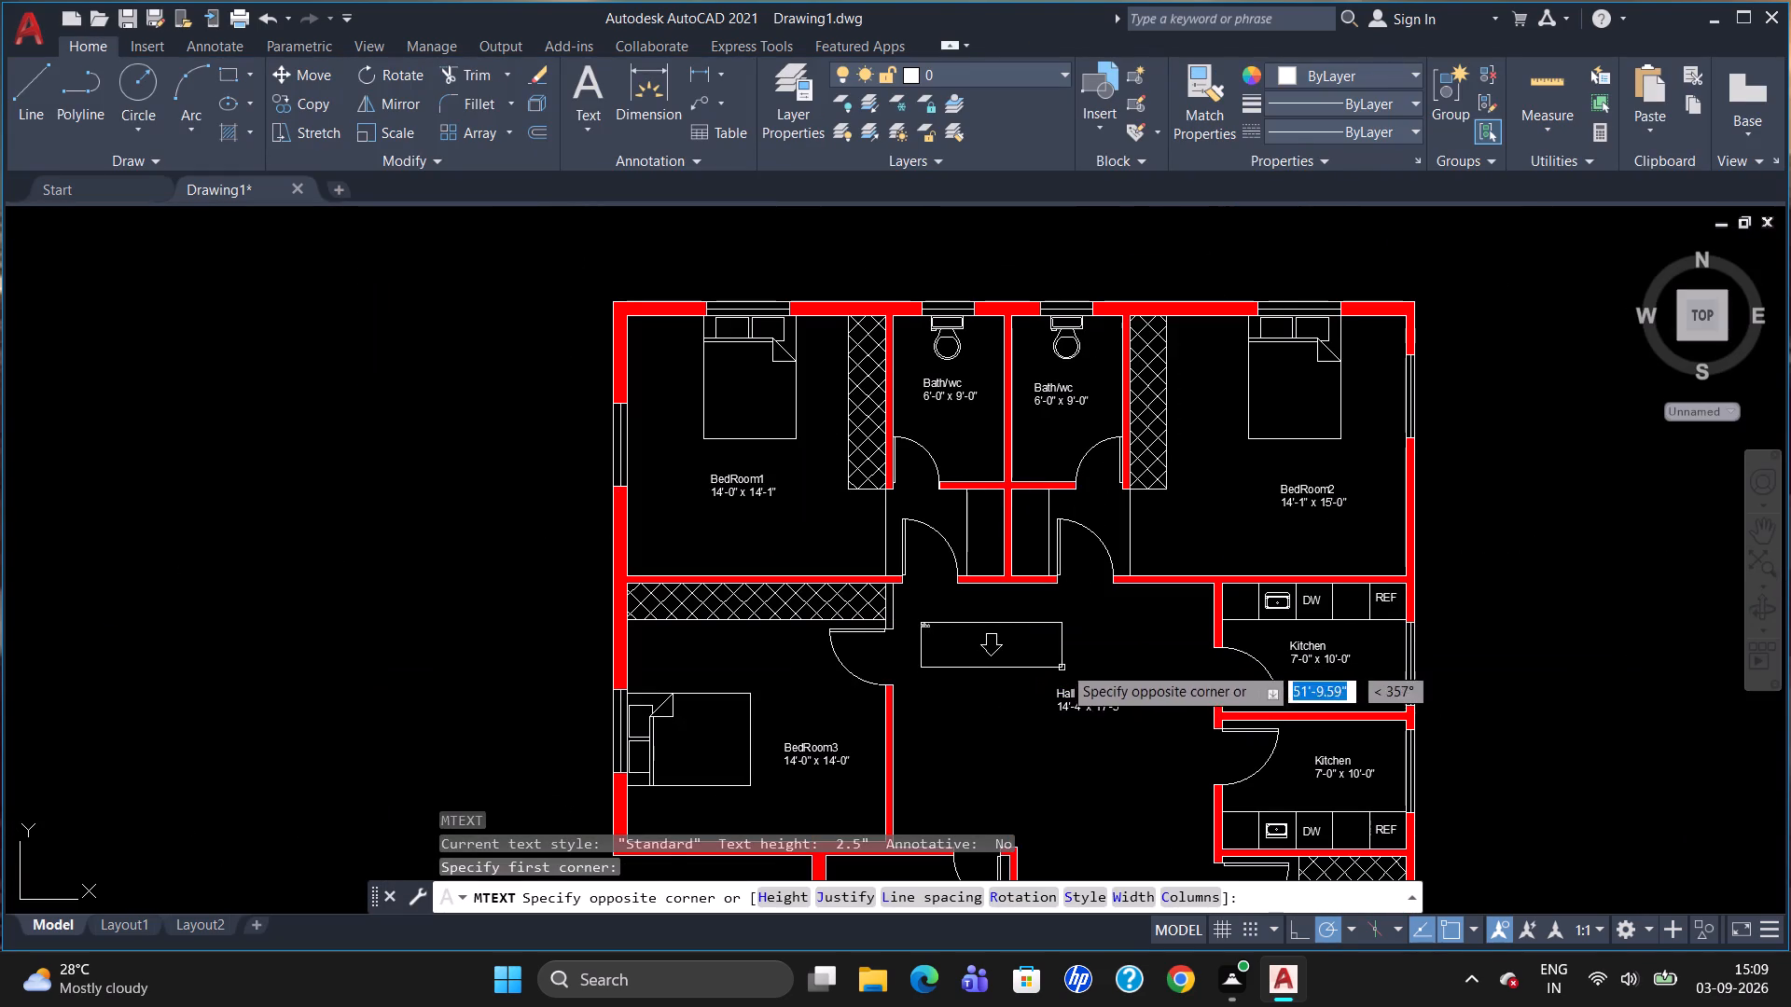
left_click(1062, 665)
left_click(278, 113)
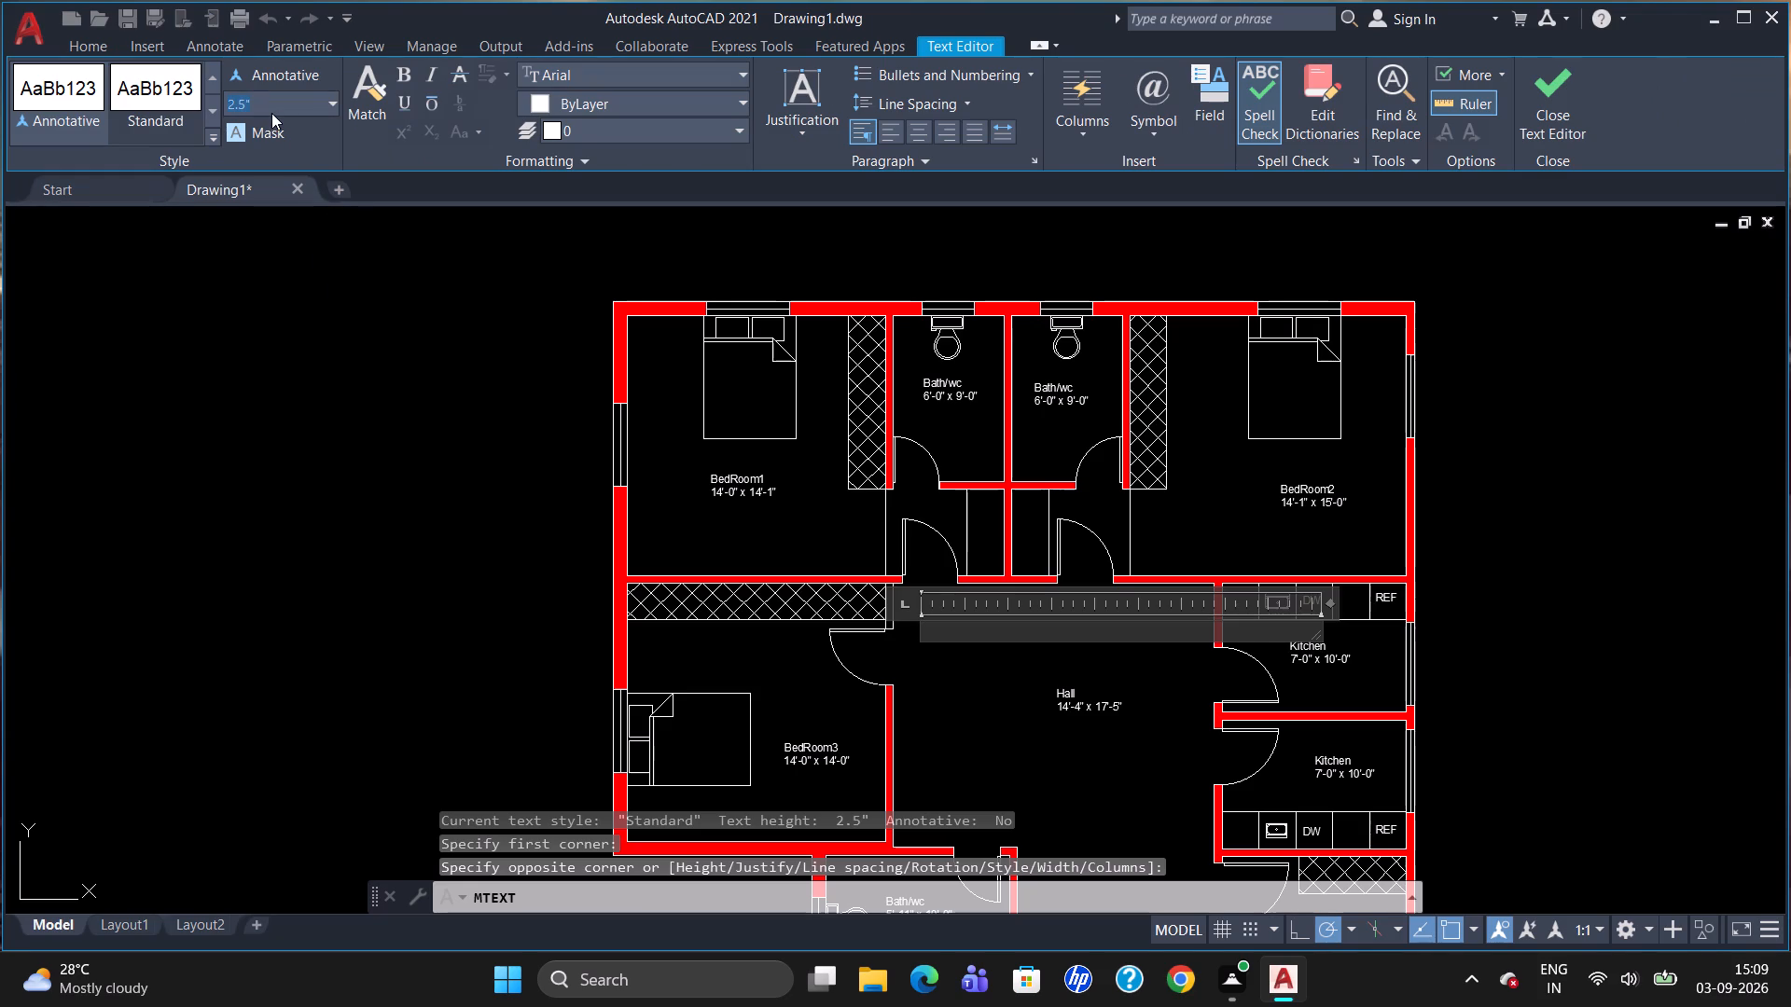
key("BackSpace")
key("5")
key("Return")
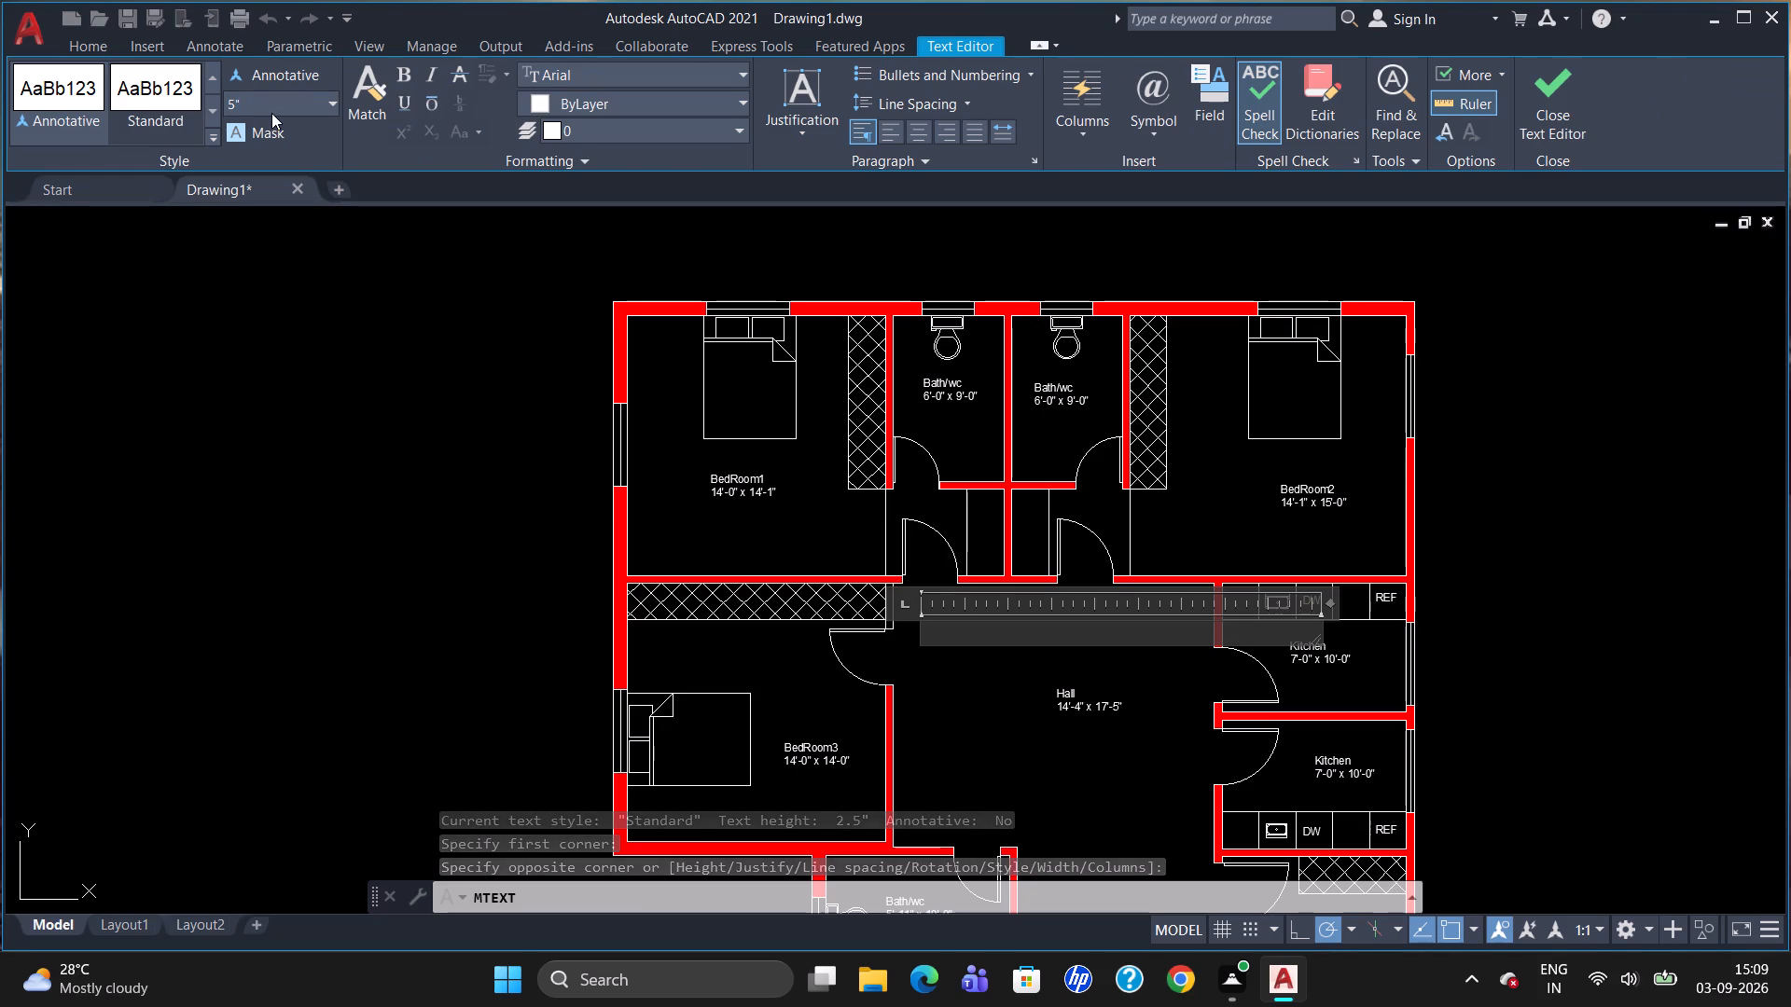
key("d")
type("resser")
left_click(965, 726)
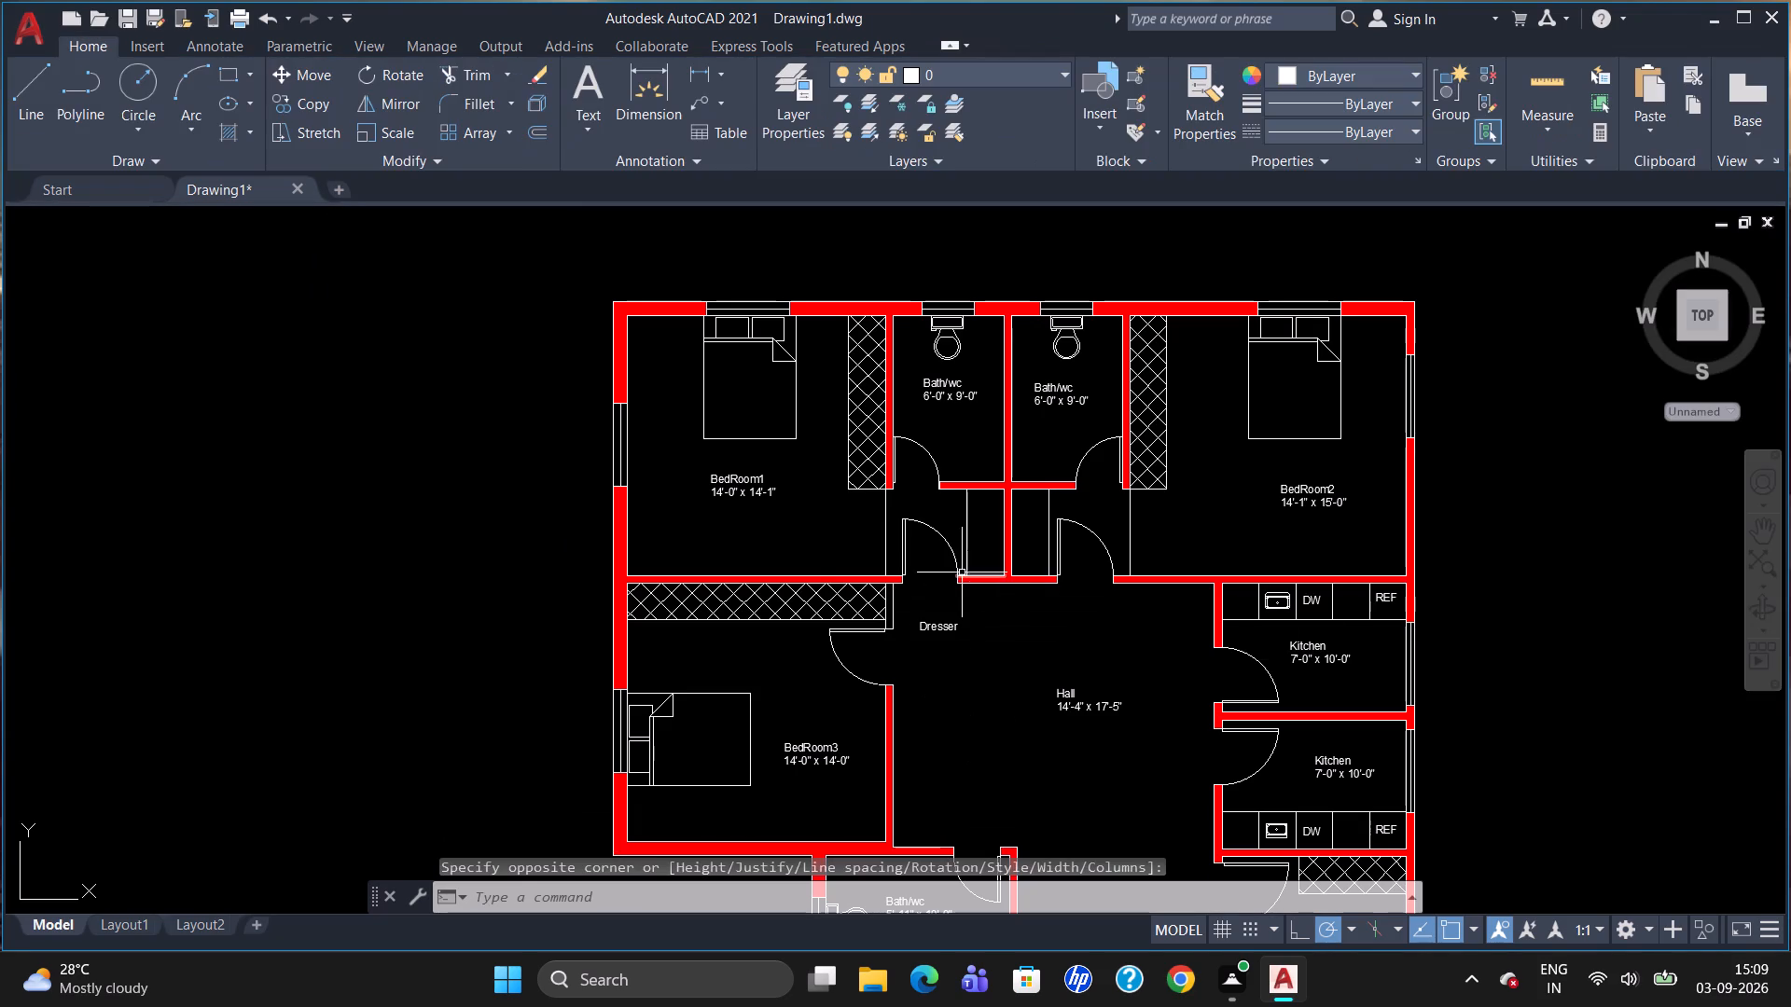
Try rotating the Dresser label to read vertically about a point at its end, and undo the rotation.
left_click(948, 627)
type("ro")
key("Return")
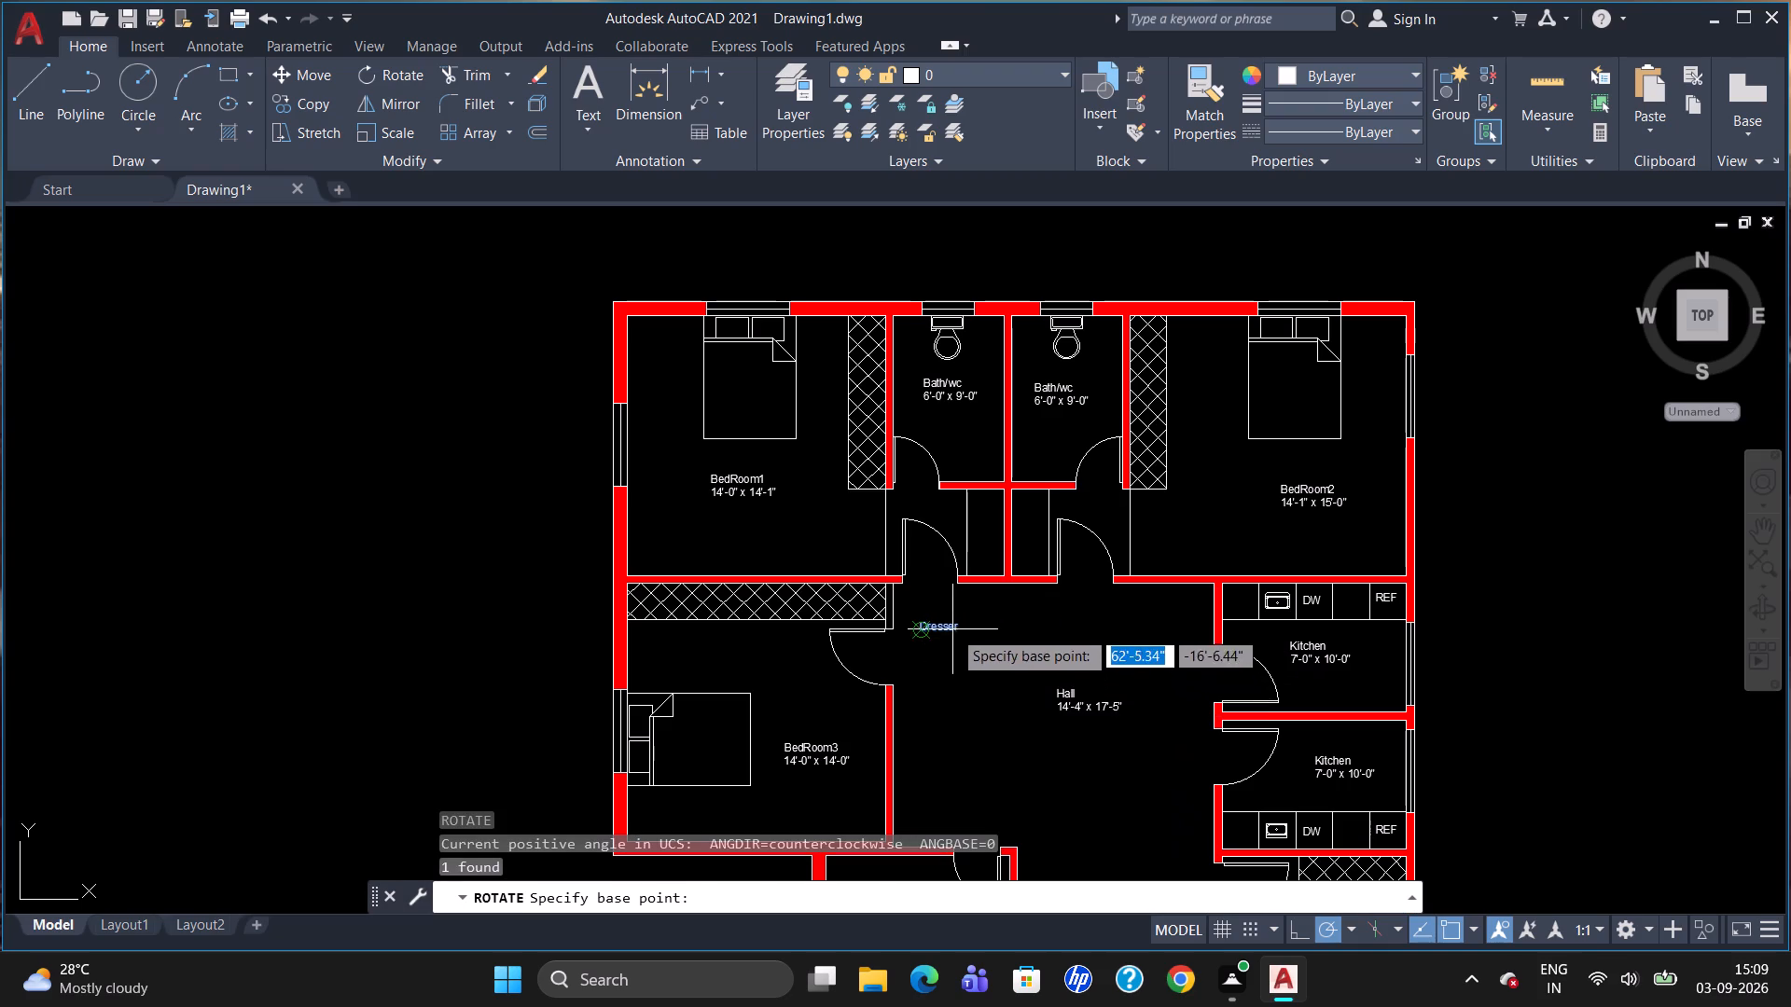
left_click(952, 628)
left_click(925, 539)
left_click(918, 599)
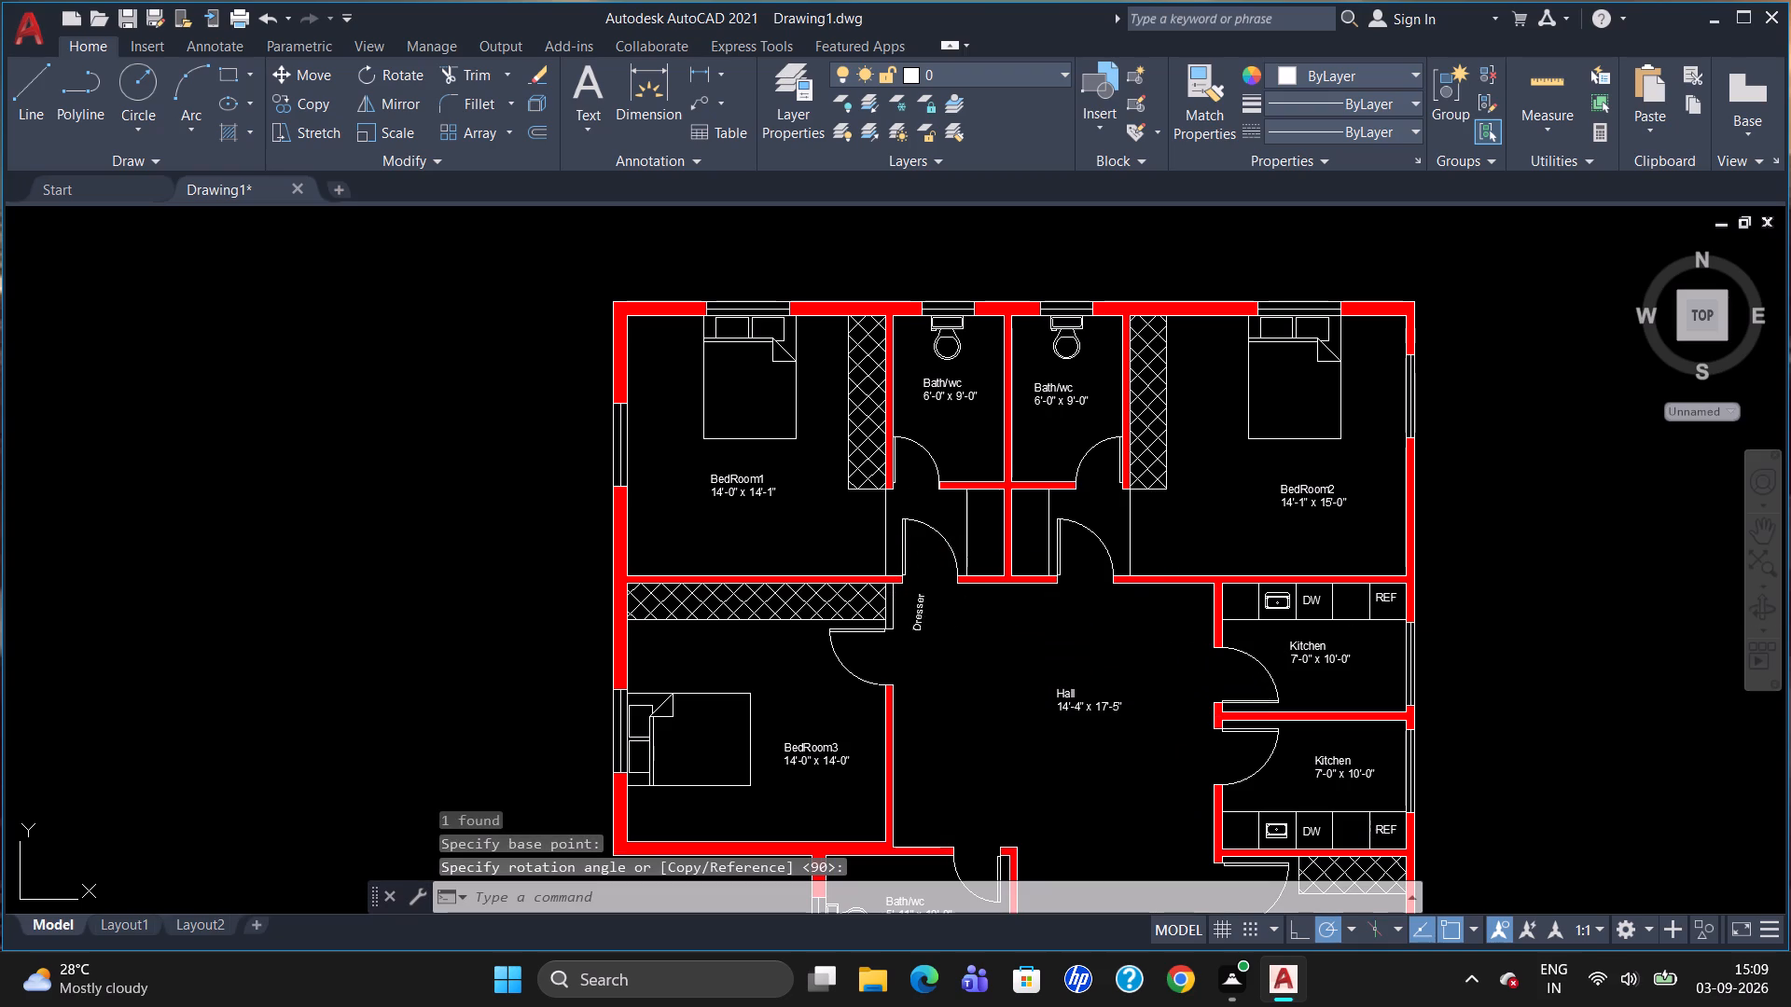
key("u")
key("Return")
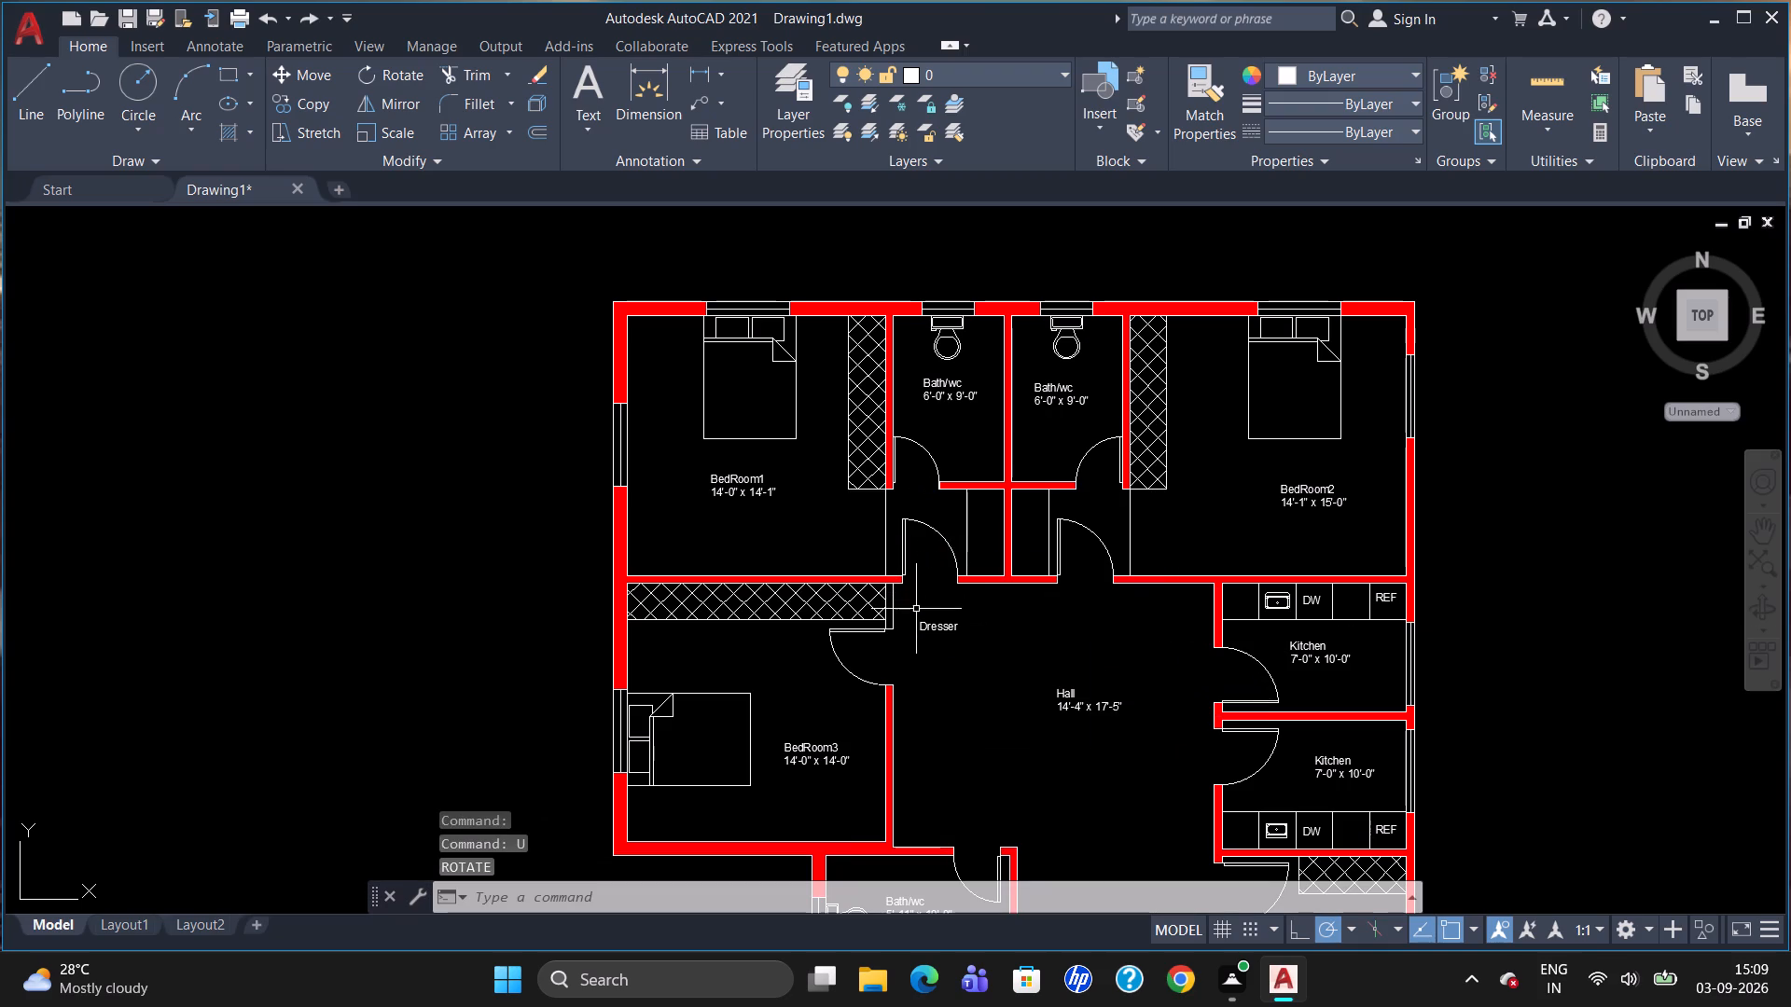
Rotate the Dresser label 90° counterclockwise about a point within its text so it reads vertically.
left_click(934, 631)
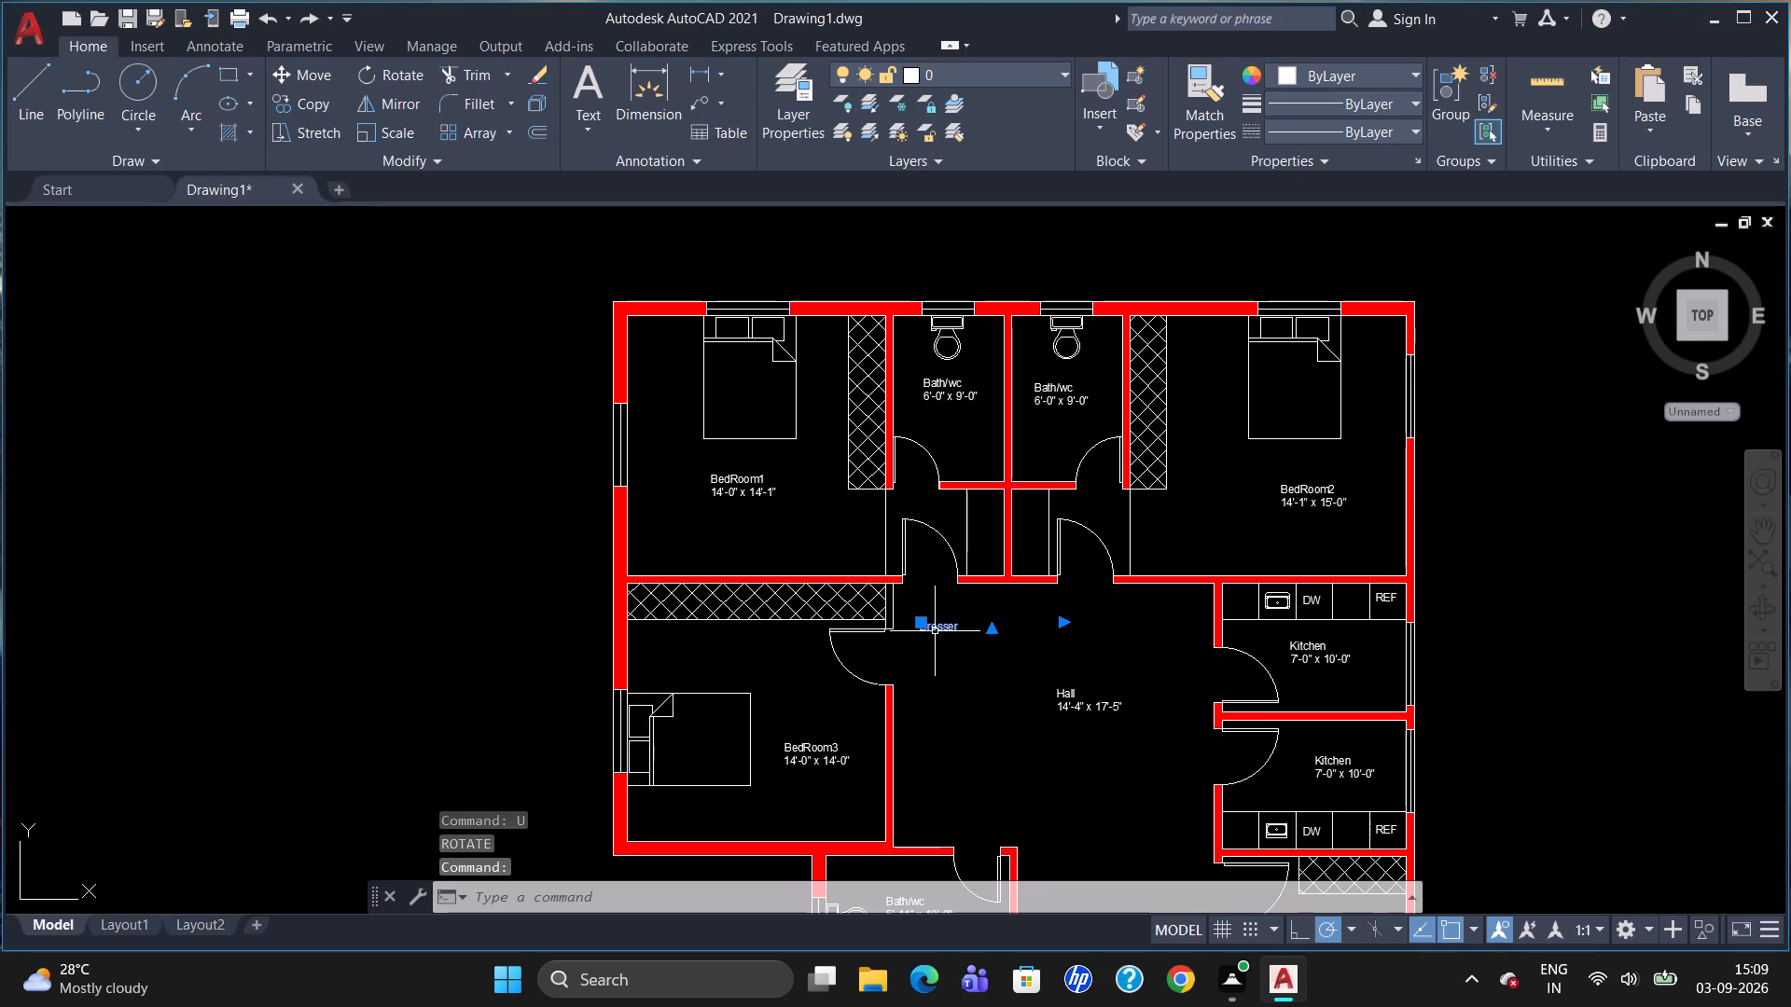
type("ro")
key("Return")
left_click(935, 631)
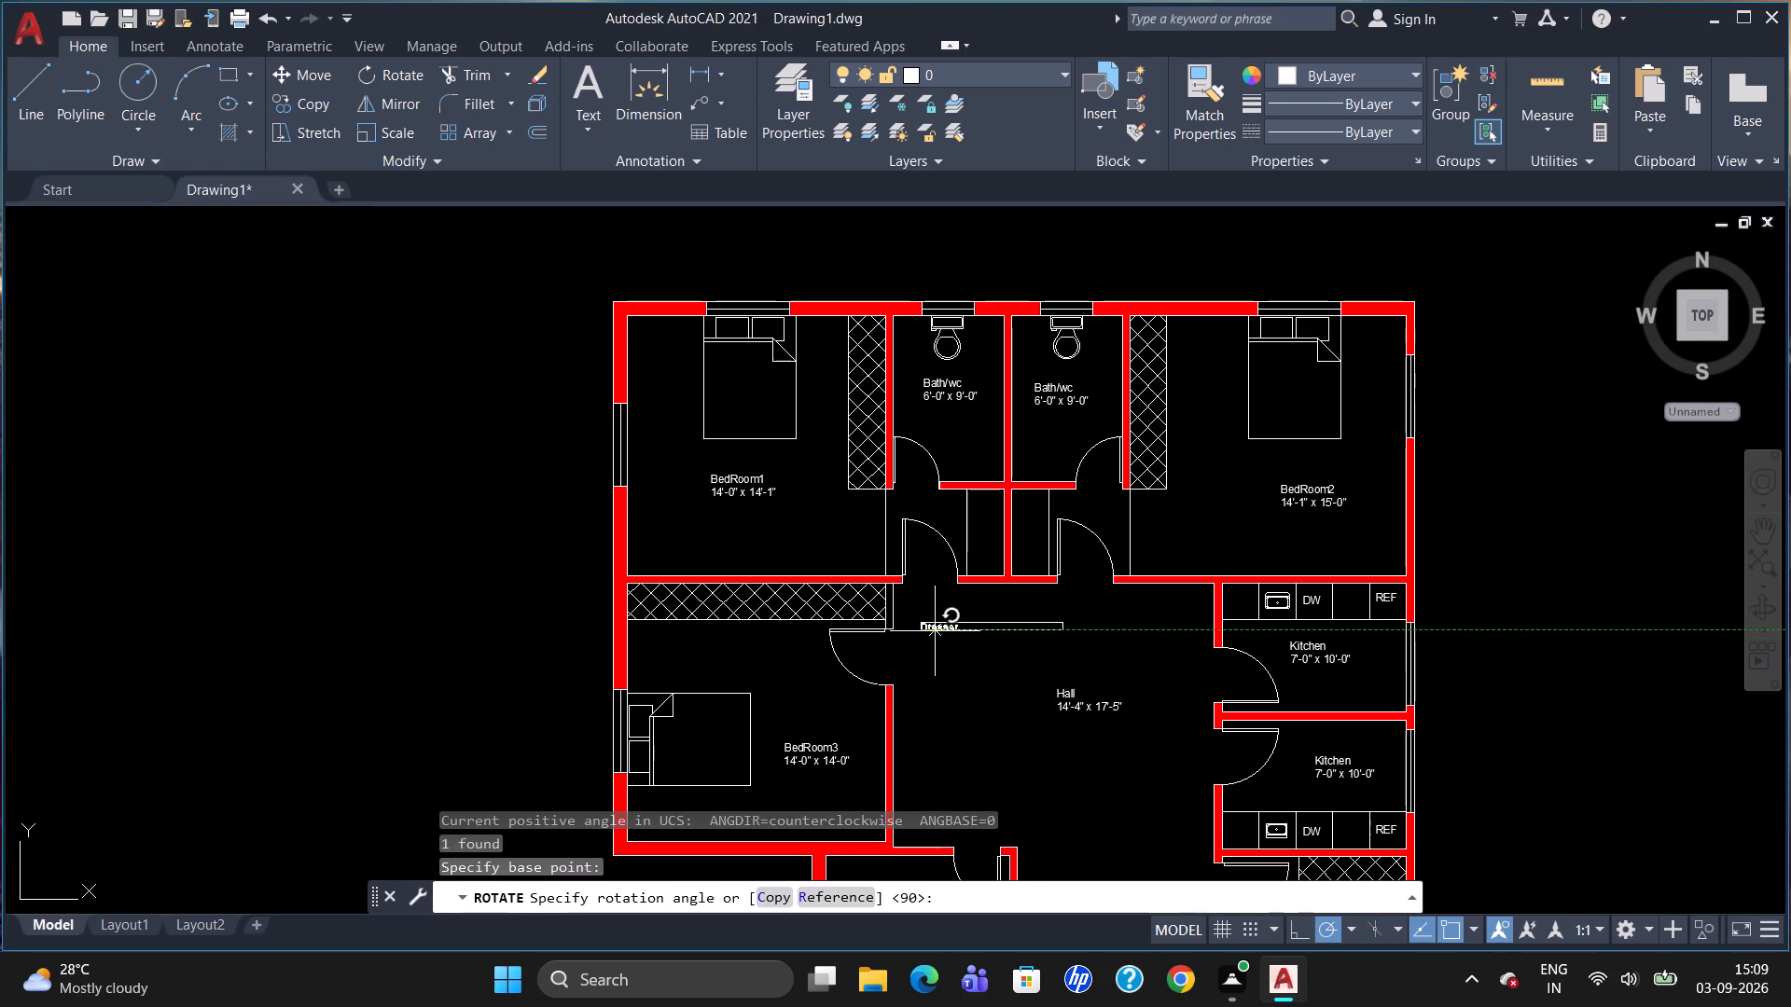
left_click(920, 572)
Move the vertical Dresser label into the narrow dresser space beside the BedRoom1 door.
left_click(915, 619)
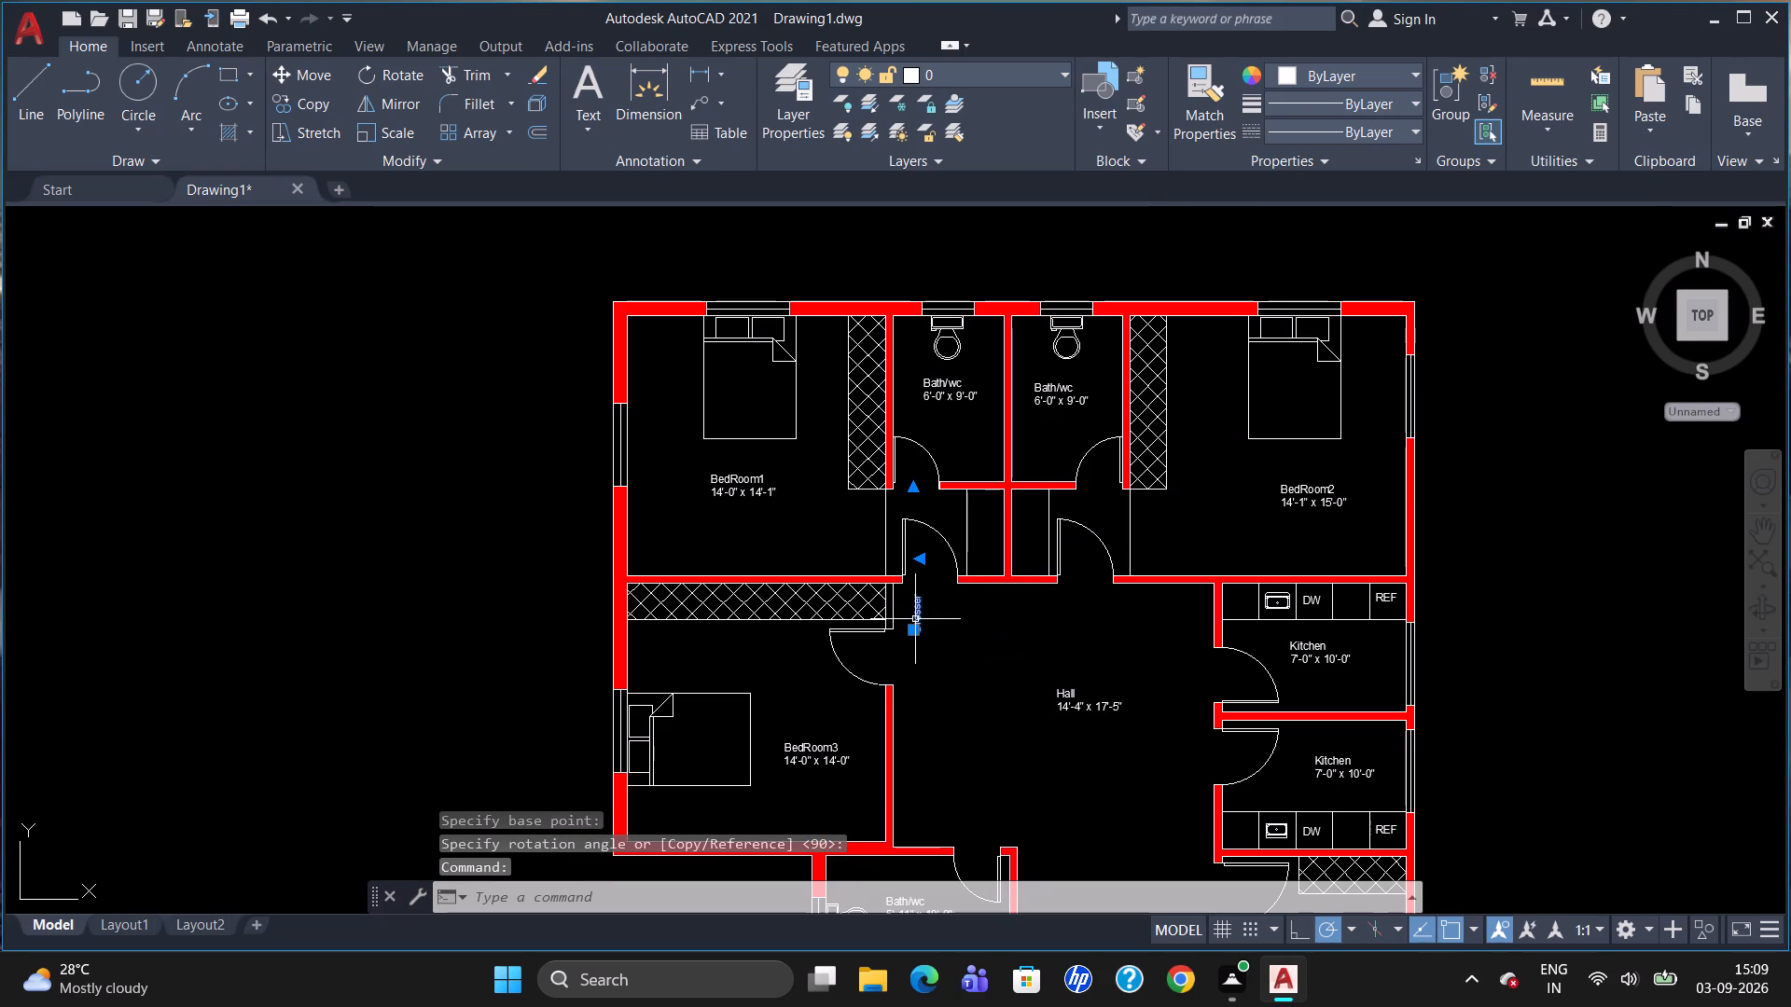
left_click(914, 631)
scroll(966, 560, "up", 2)
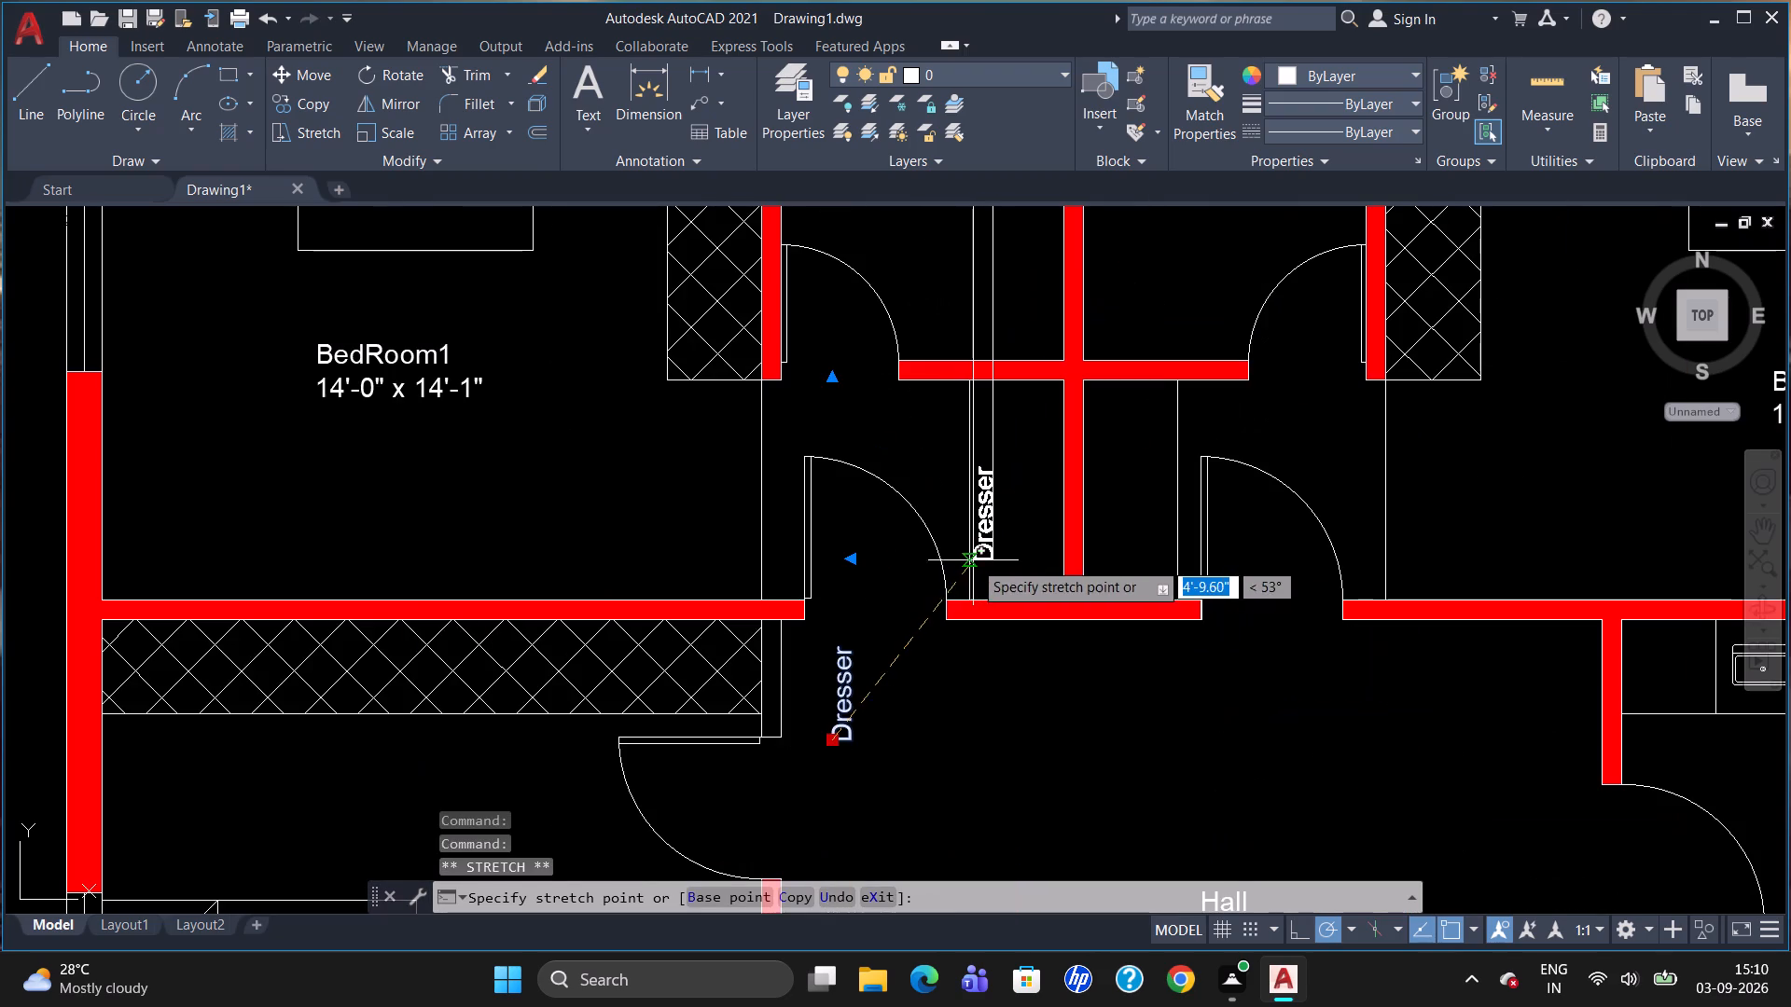
left_click(997, 549)
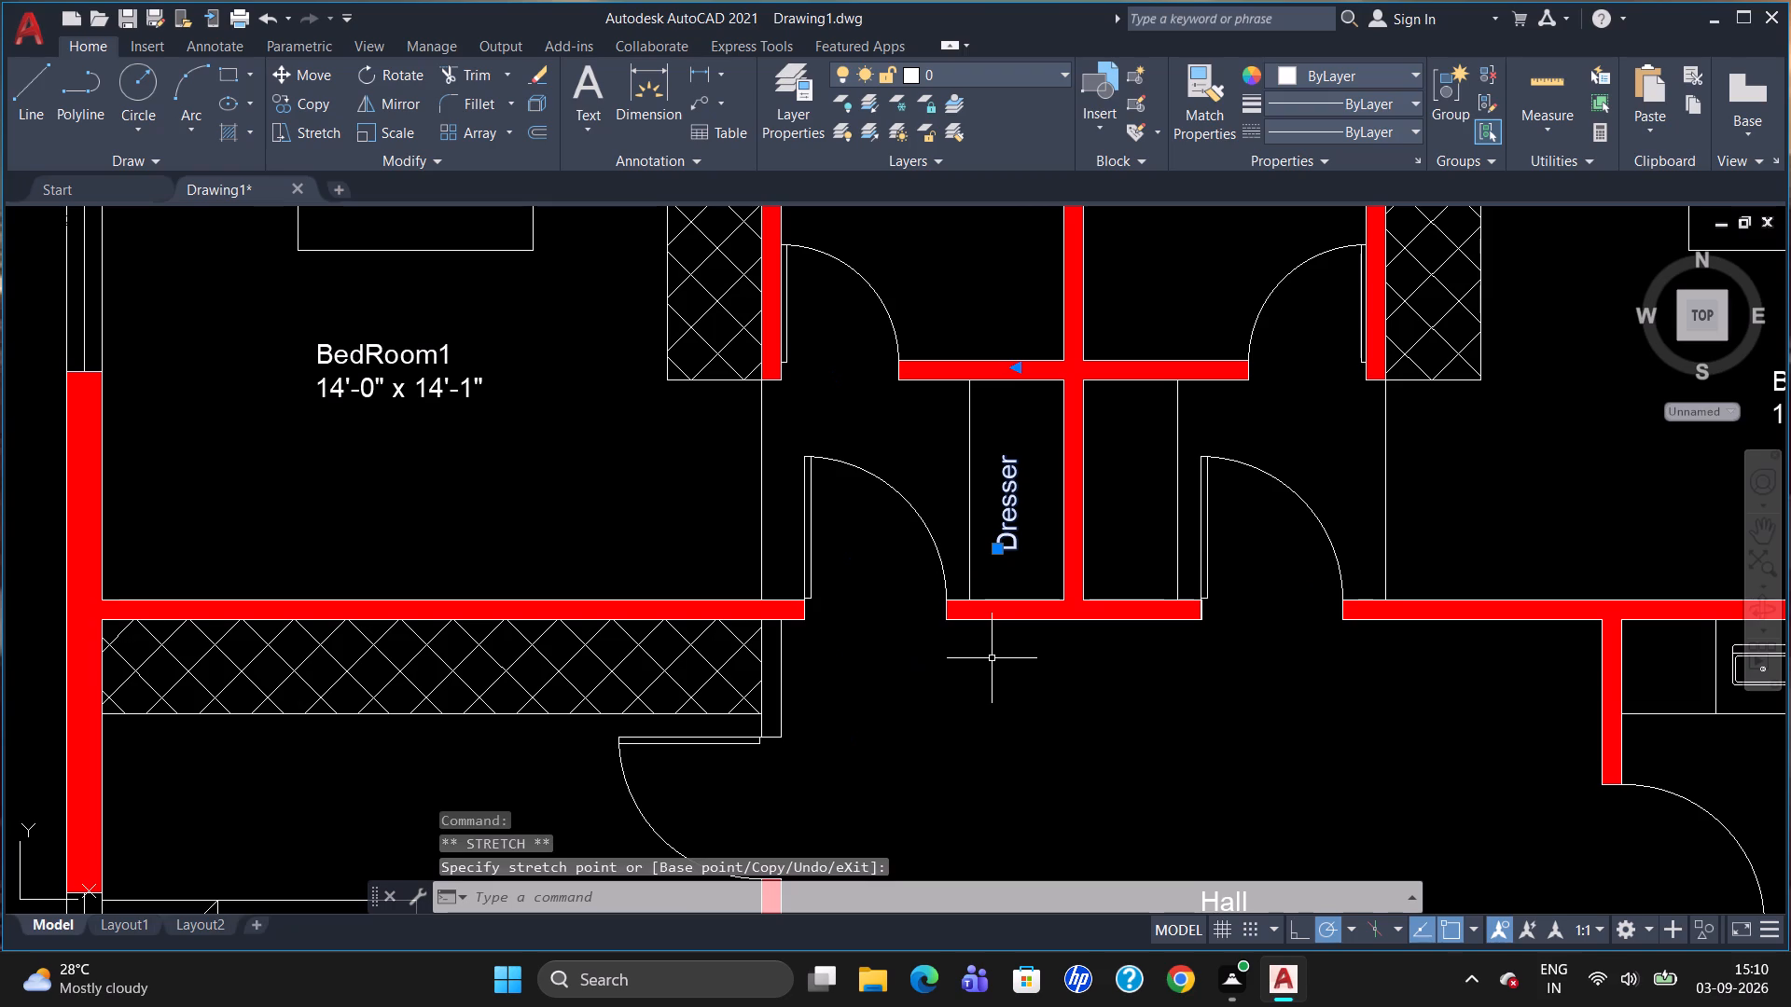
key("Escape")
Copy the Dresser label horizontally across the wall into the matching dresser space beside the BedRoom2 door.
type("co")
key("Return")
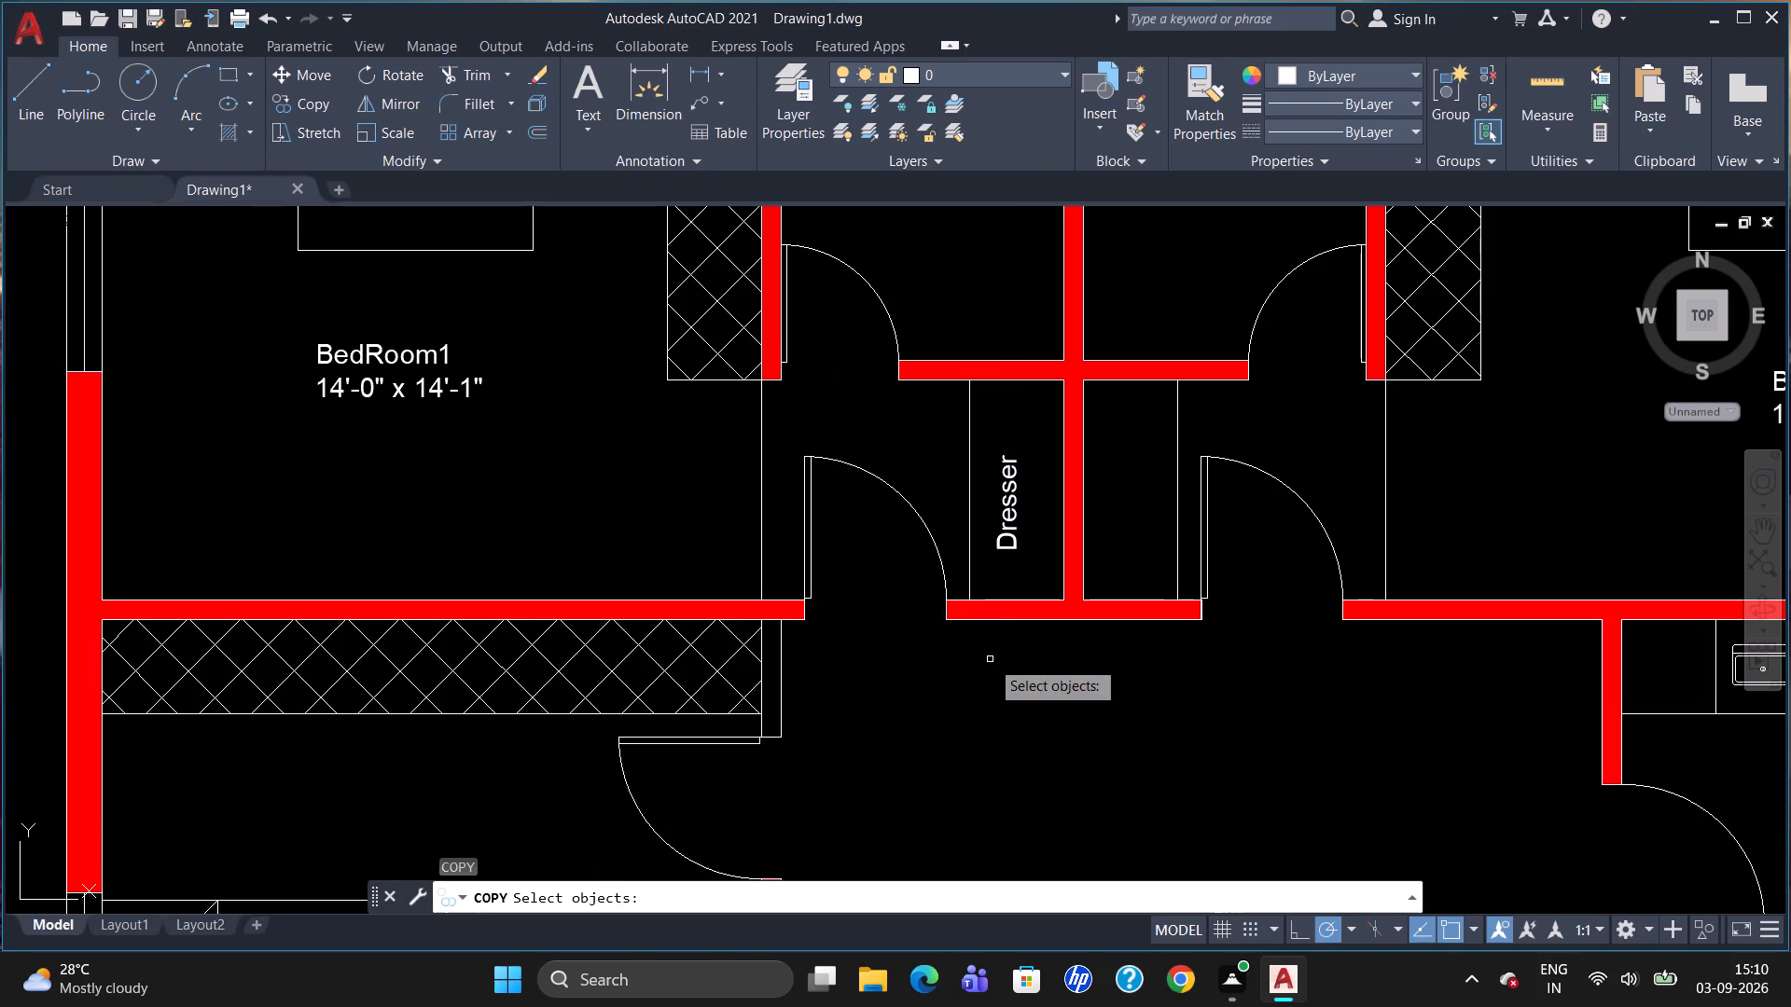
left_click(1007, 517)
key("Return")
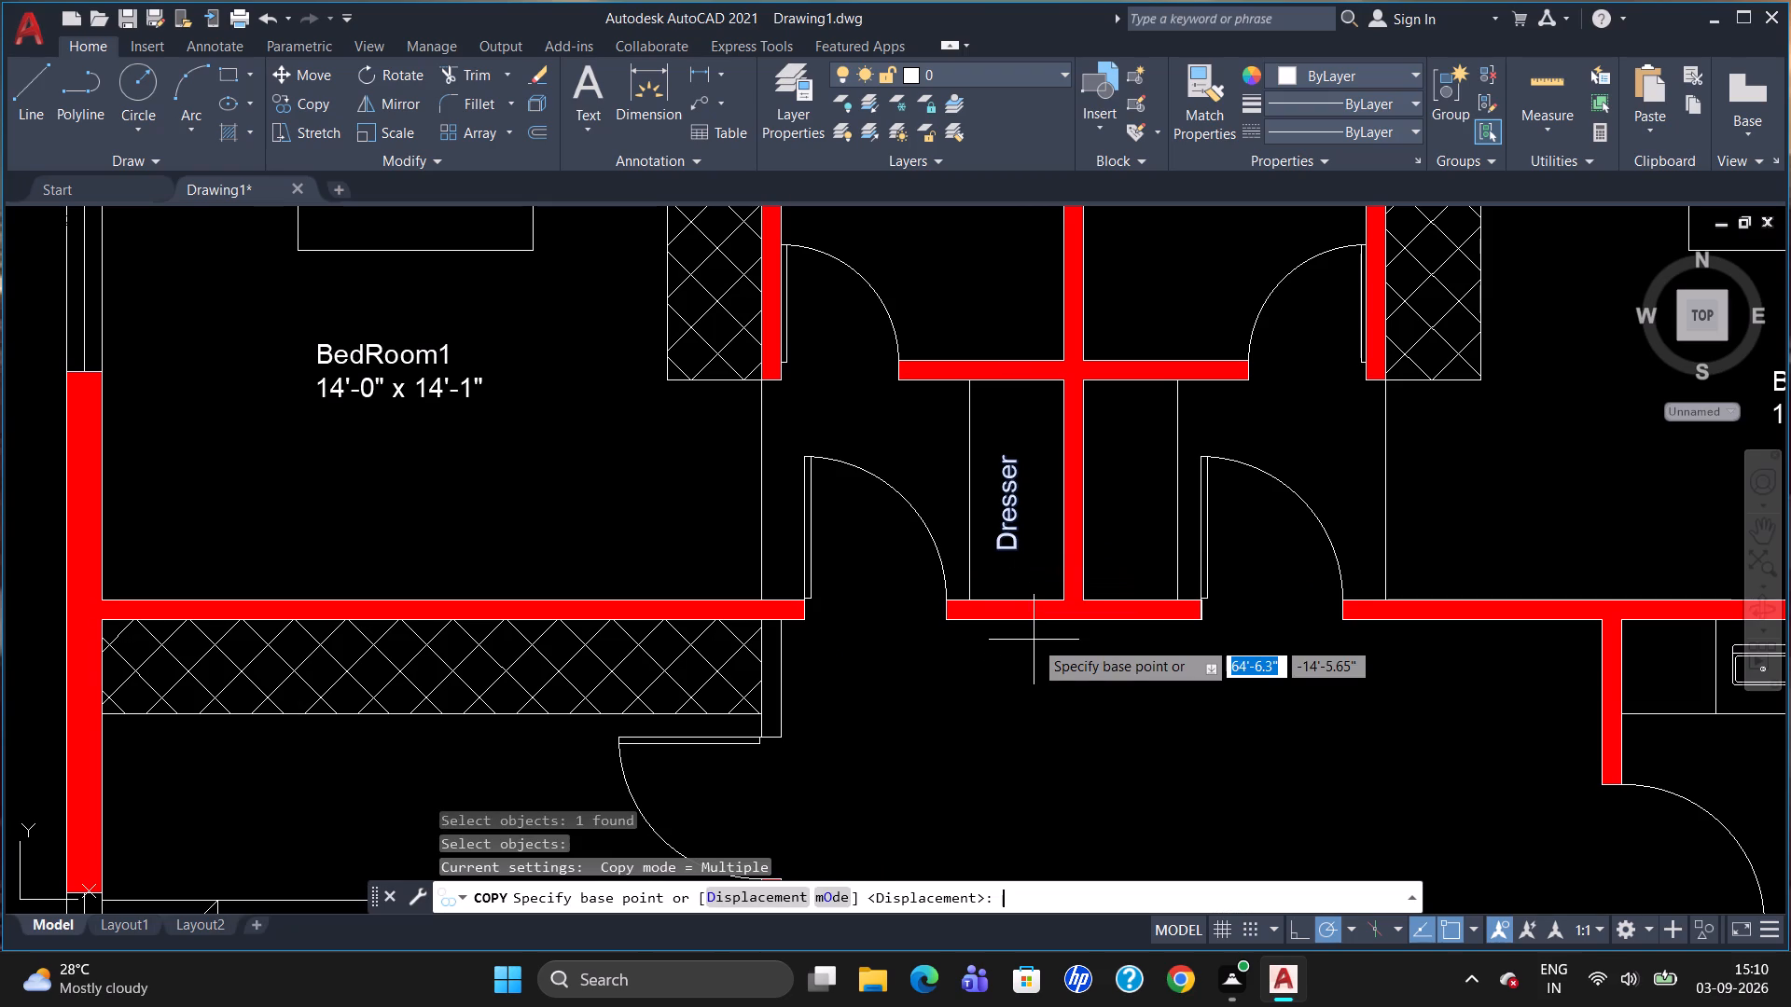
left_click(999, 531)
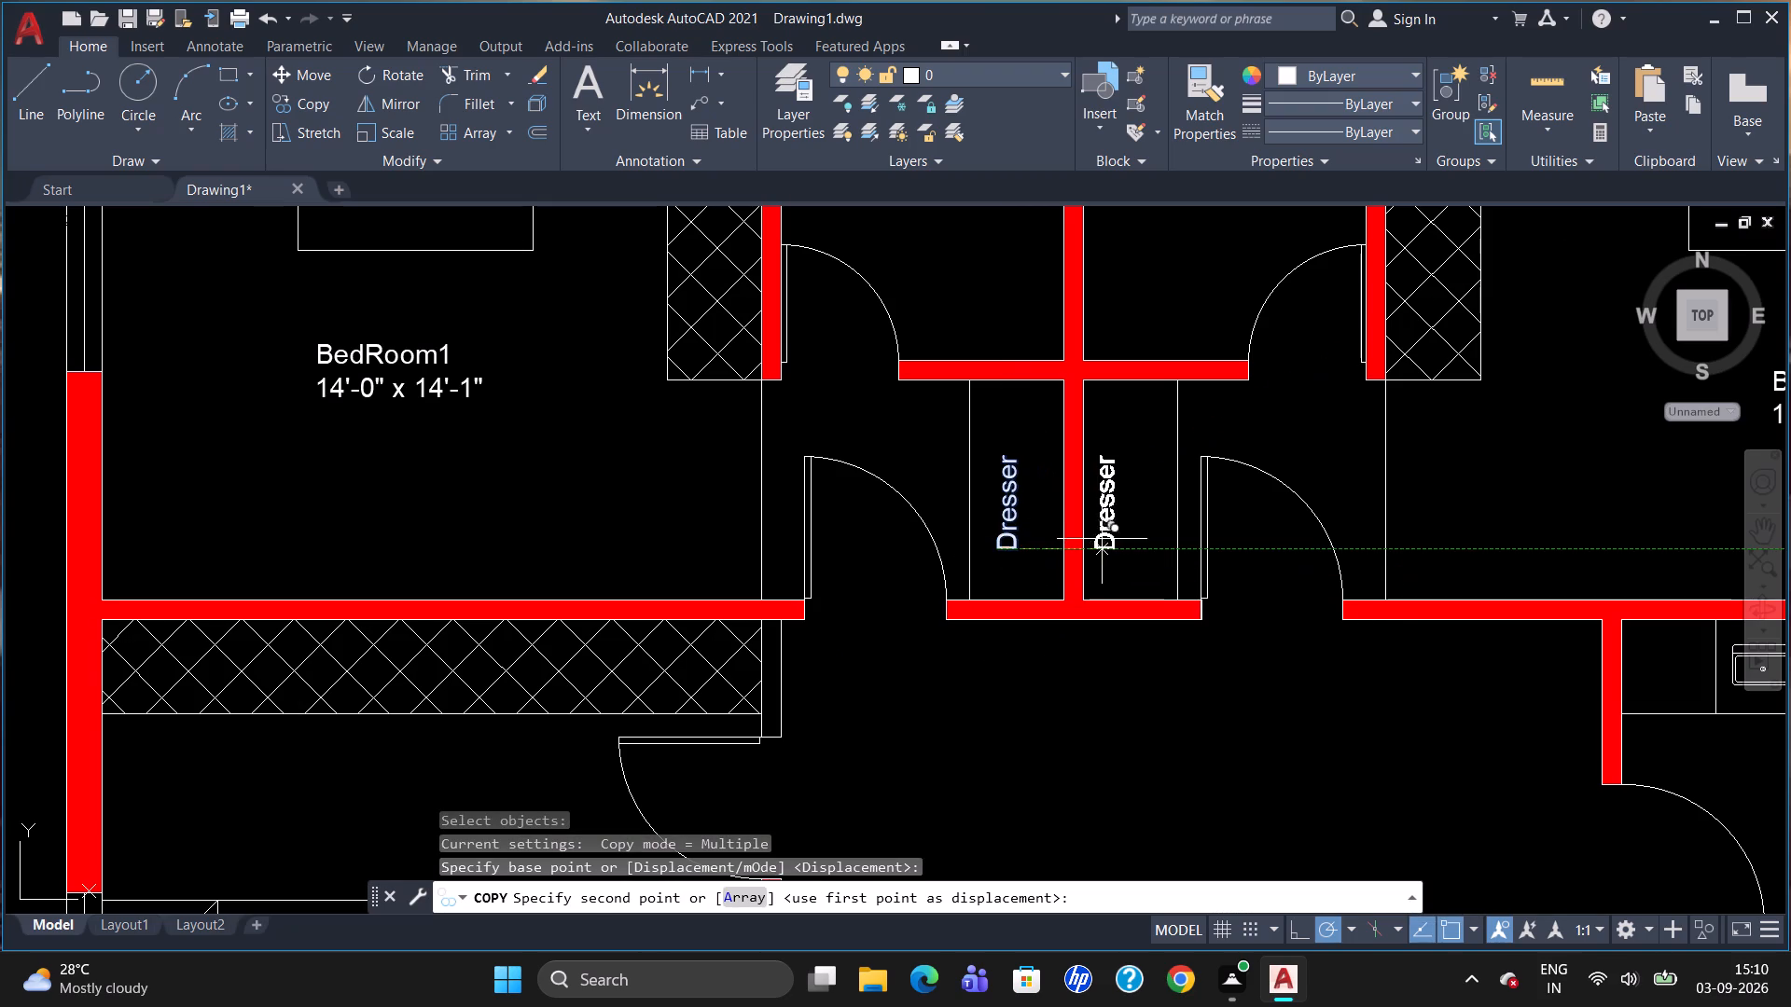
left_click(1105, 539)
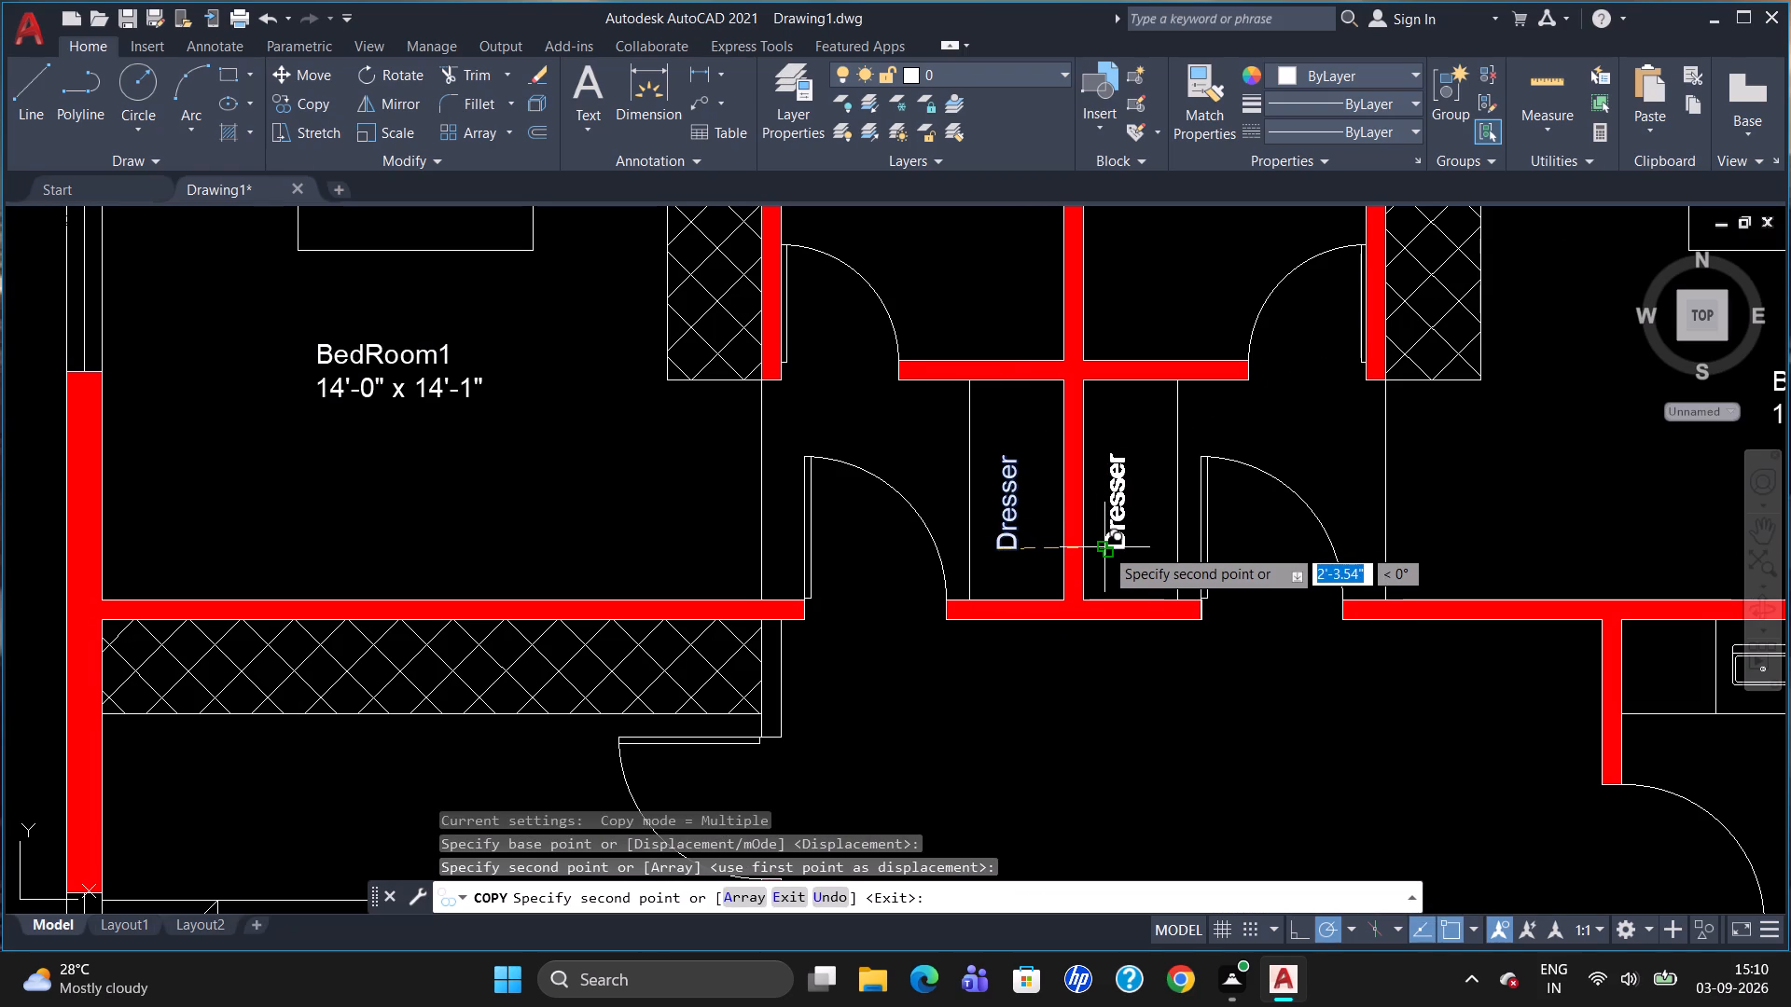
key("Escape")
Add a 5" high multiline text label reading "Wardrobe" over the hatched wardrobe along BedRoom3's upper wall.
scroll(1179, 546, "down", 2)
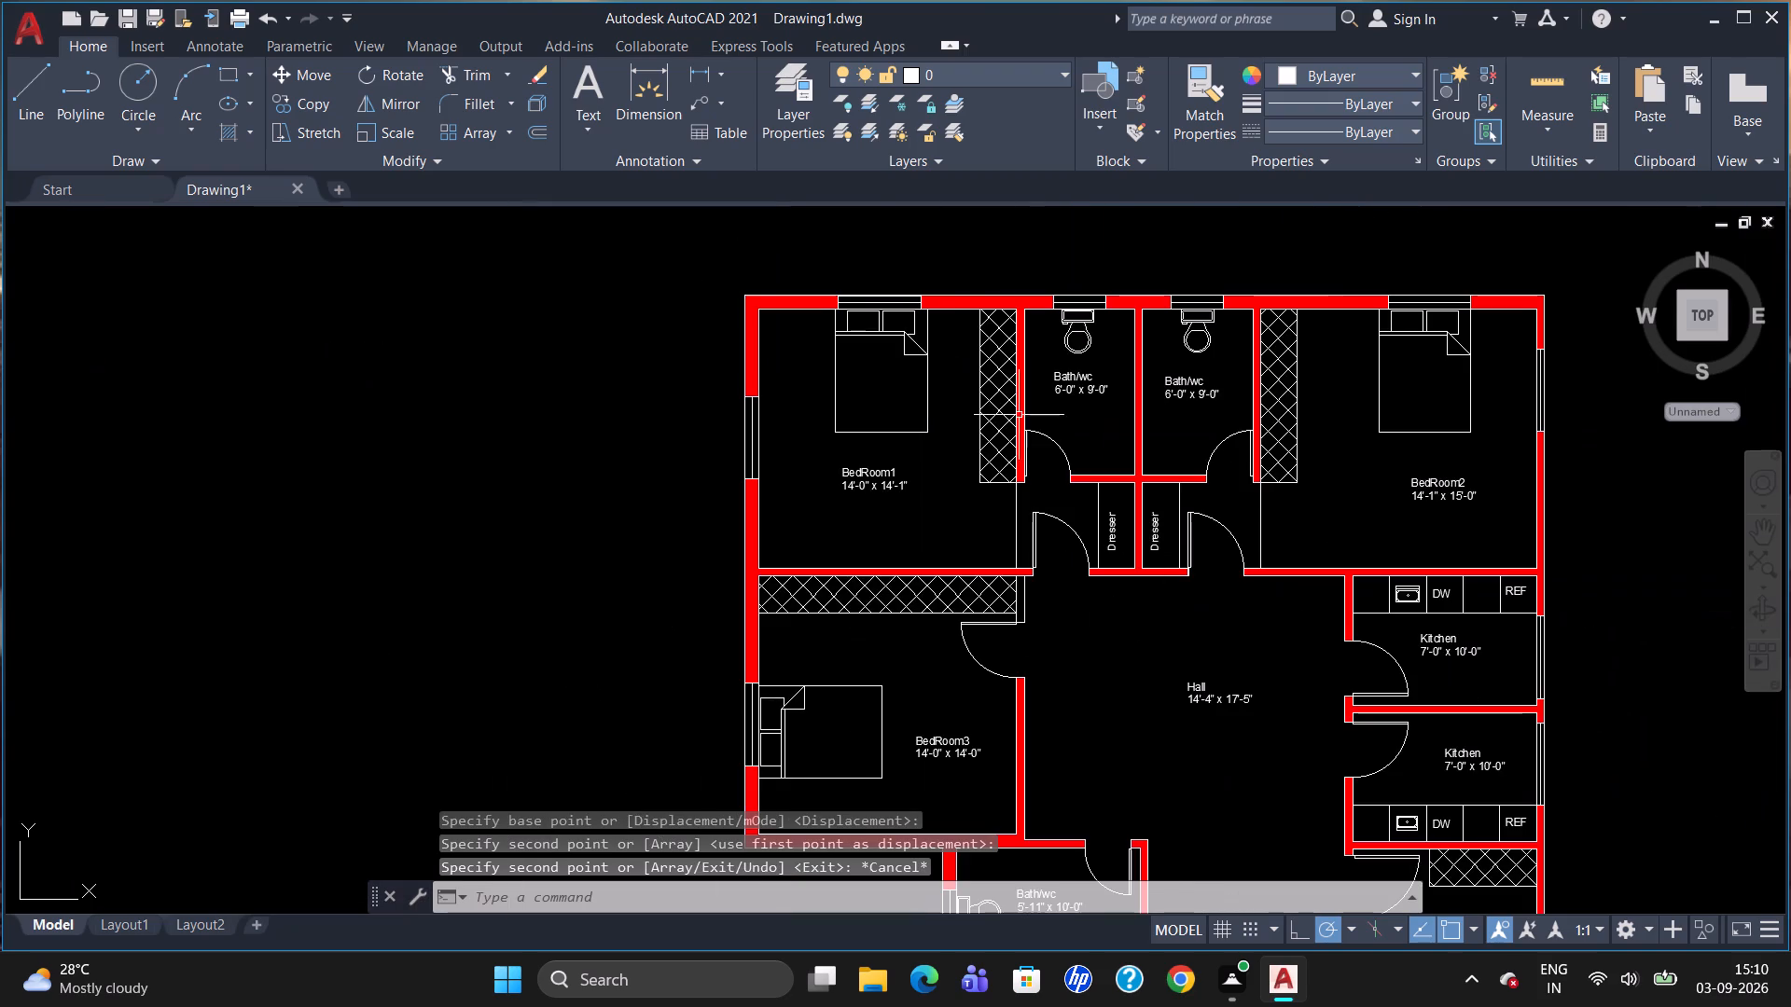
scroll(1000, 310, "up", 1)
scroll(1013, 306, "down", 1)
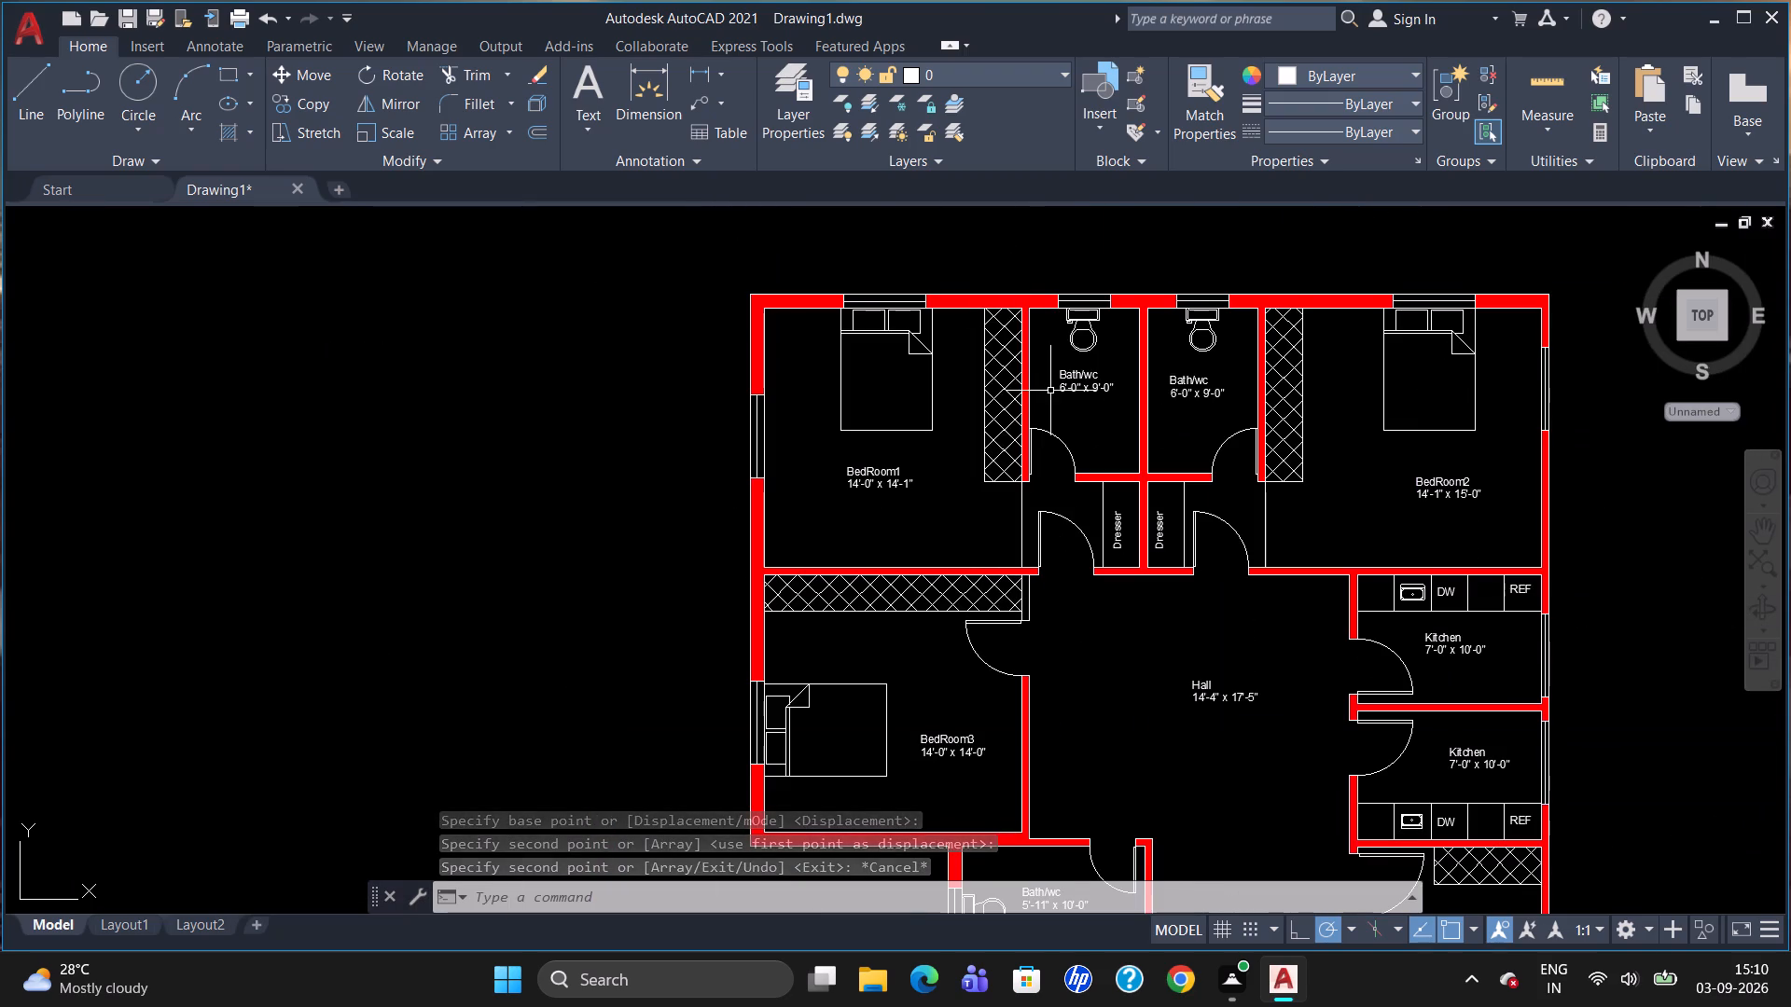
scroll(823, 622, "up", 1)
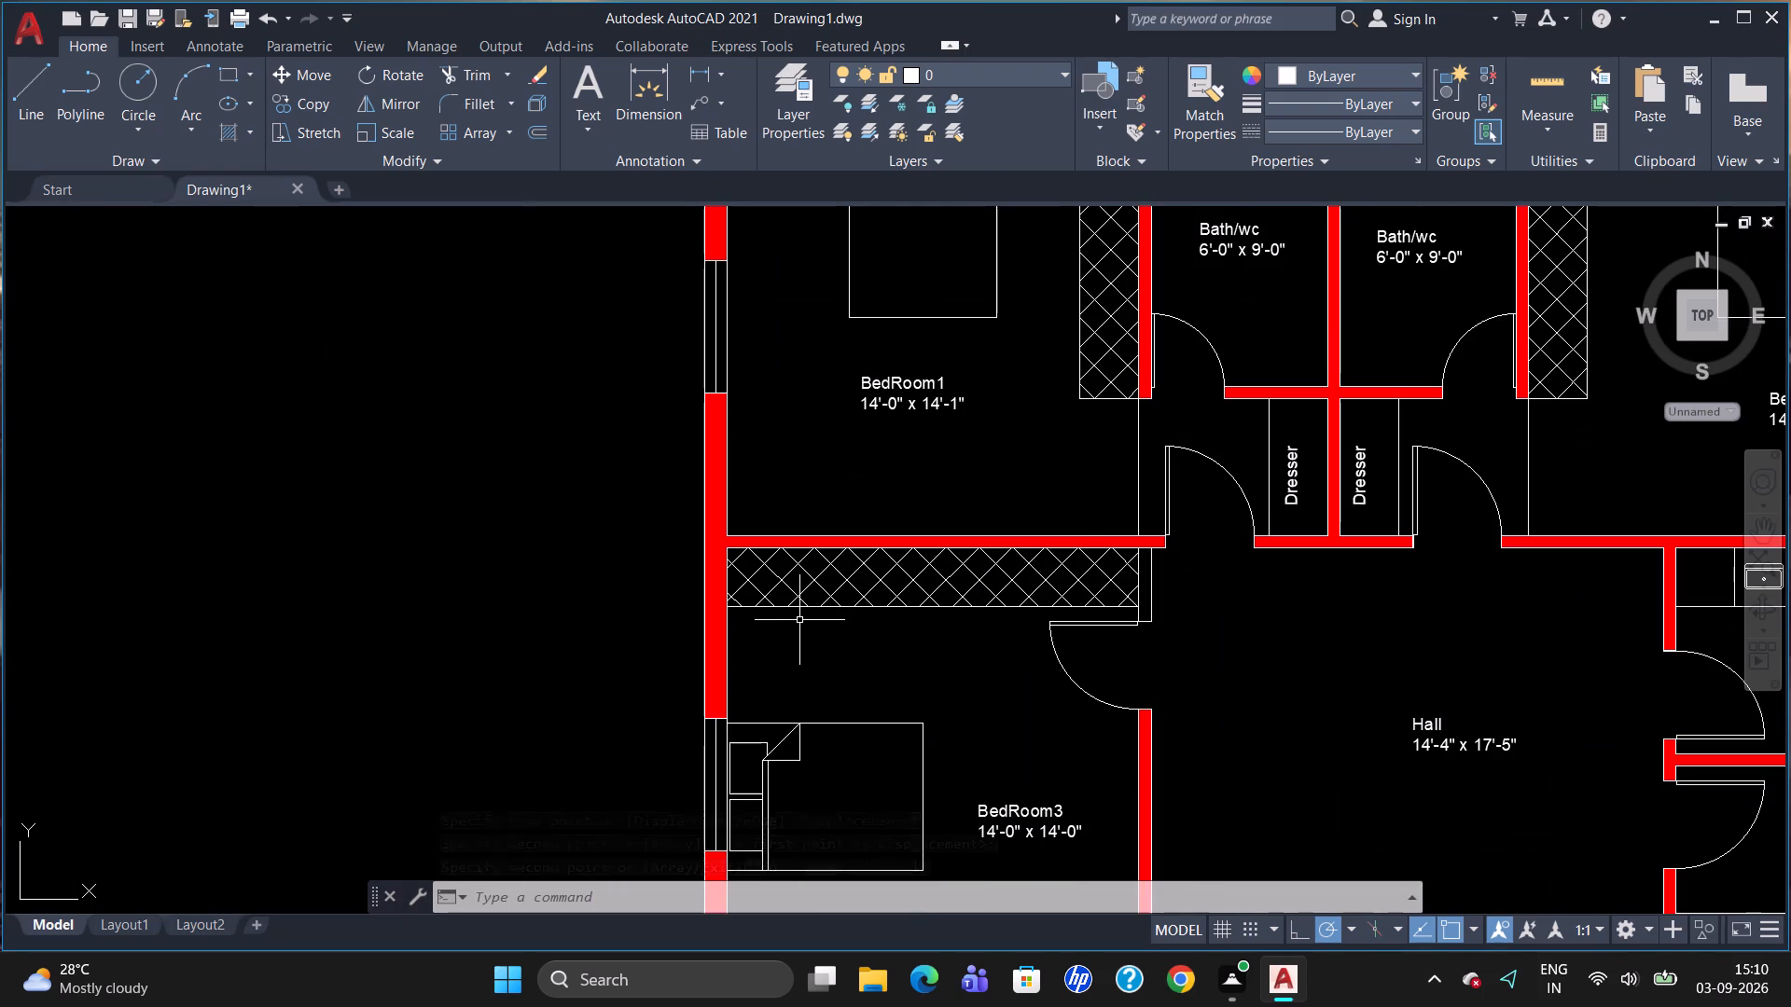
key("y")
key("BackSpace")
key("t")
key("Return")
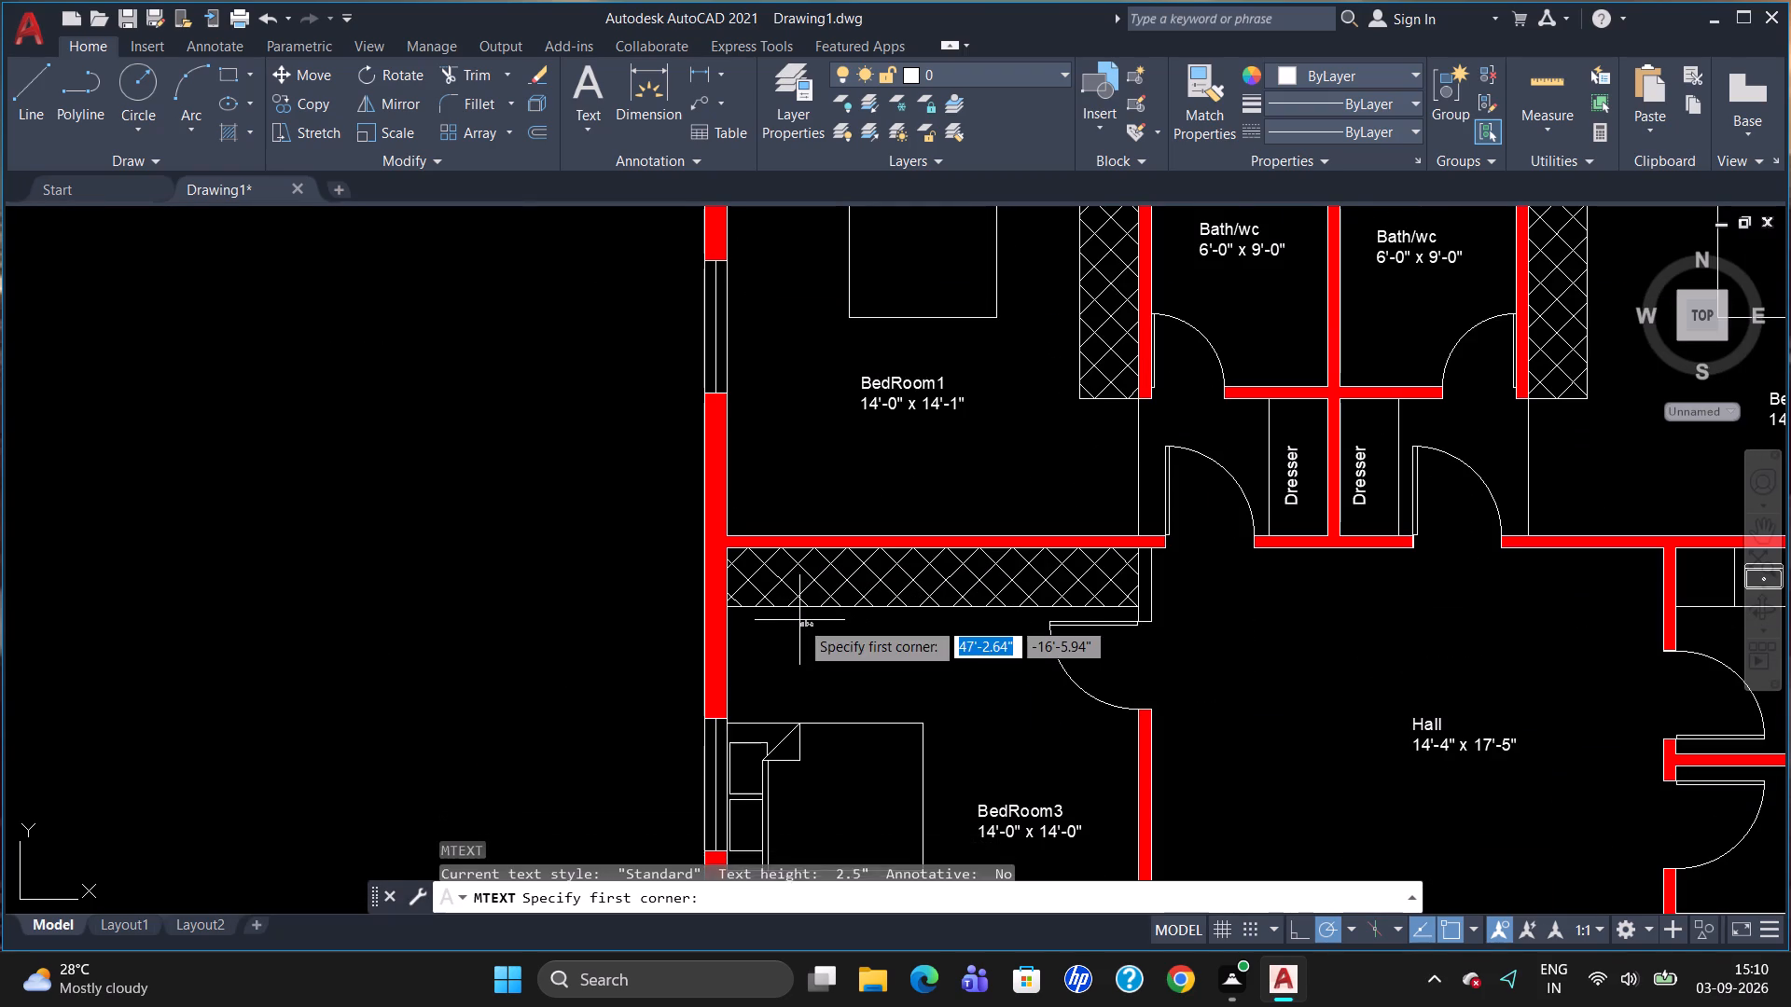
scroll(1072, 572, "up", 2)
left_click_drag(505, 572, 507, 591)
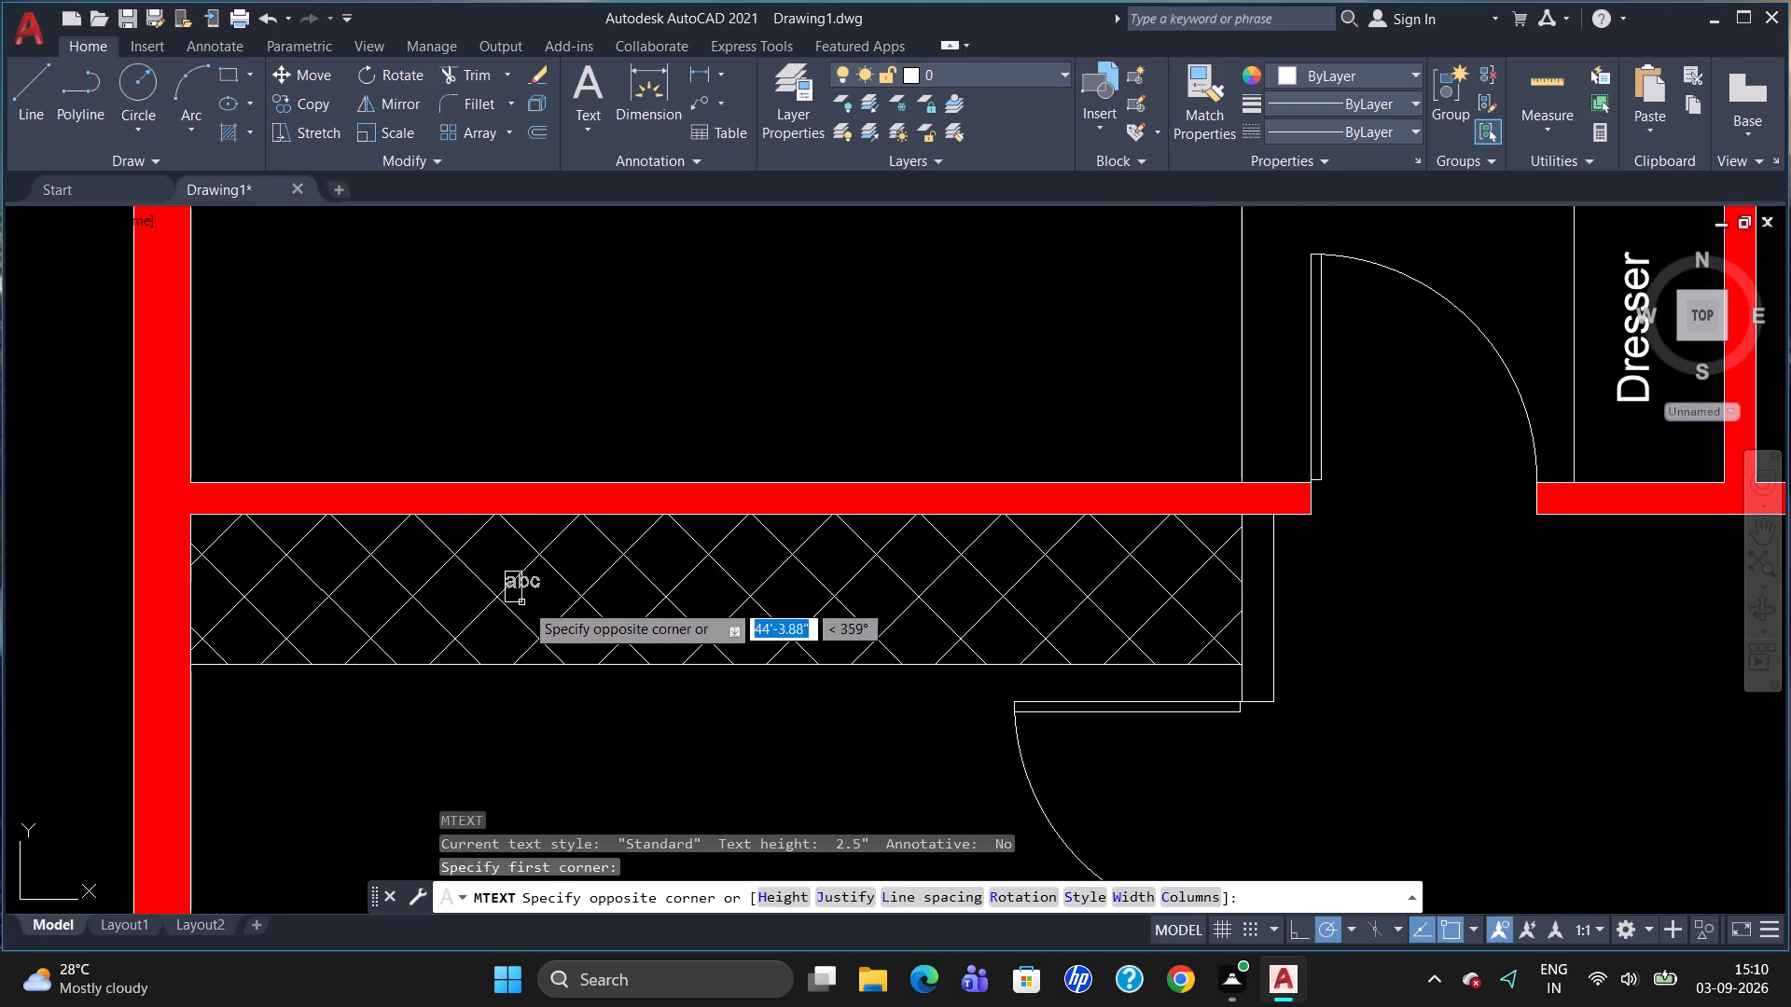
left_click(932, 616)
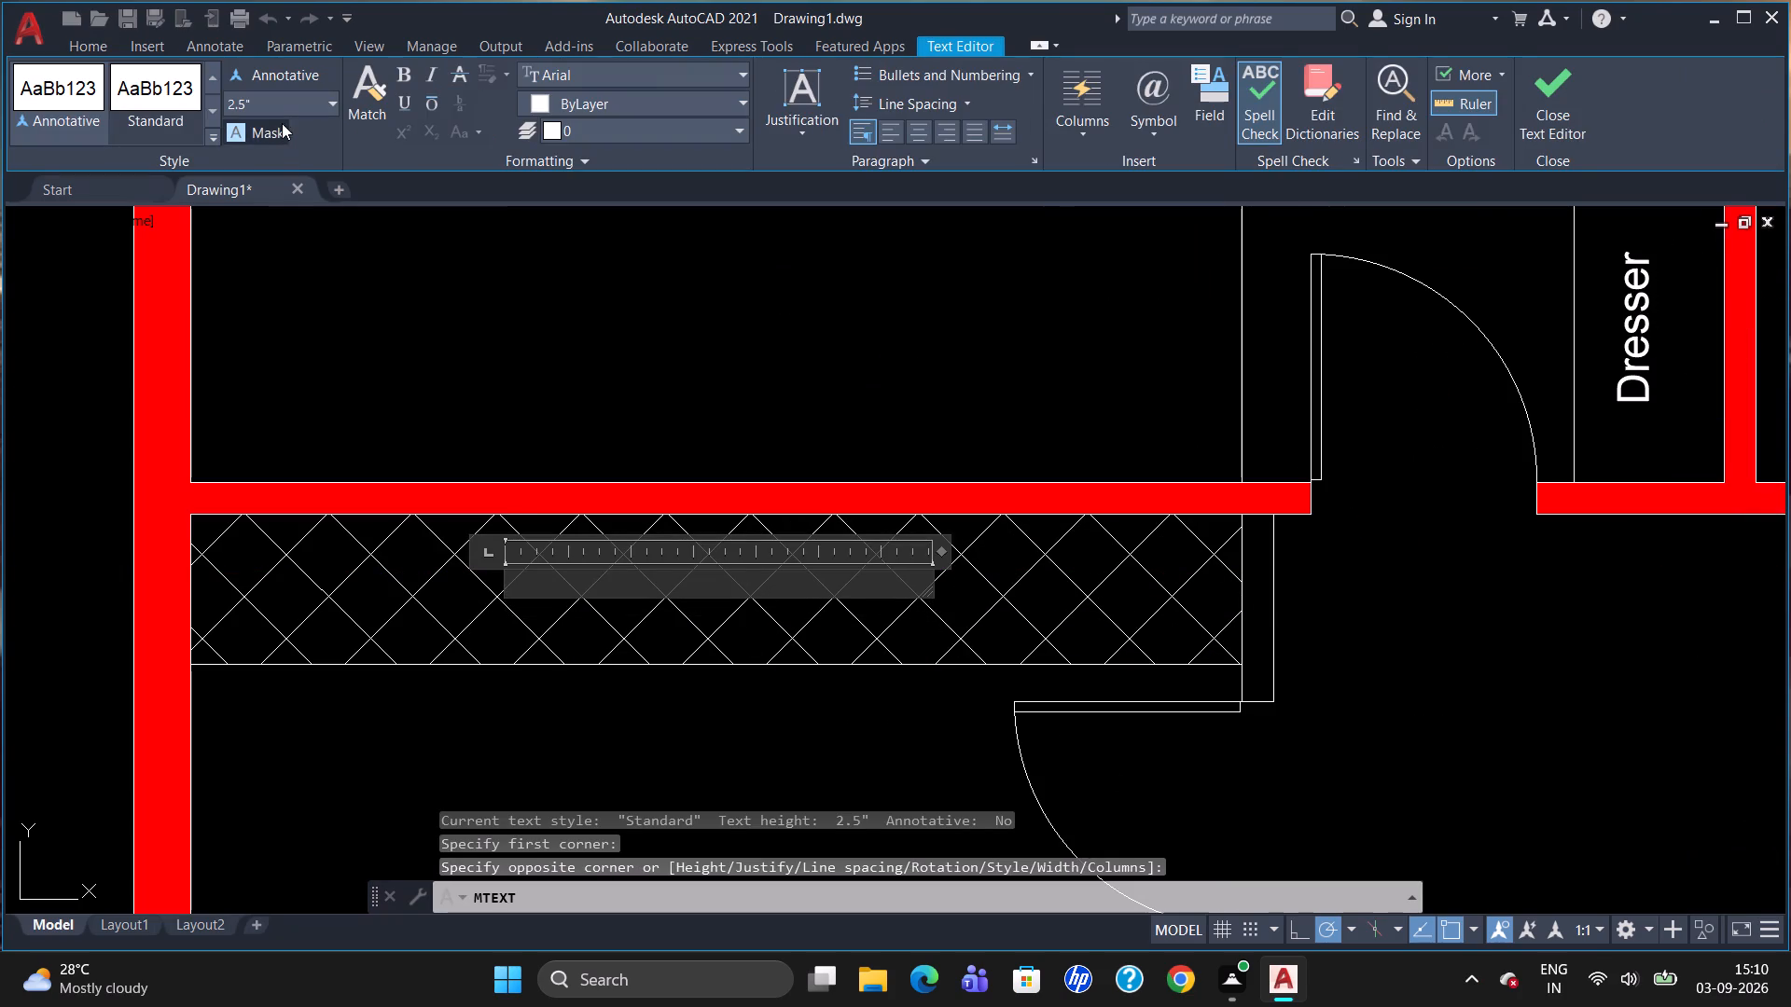
left_click(282, 110)
key("BackSpace")
key("5")
key("Return")
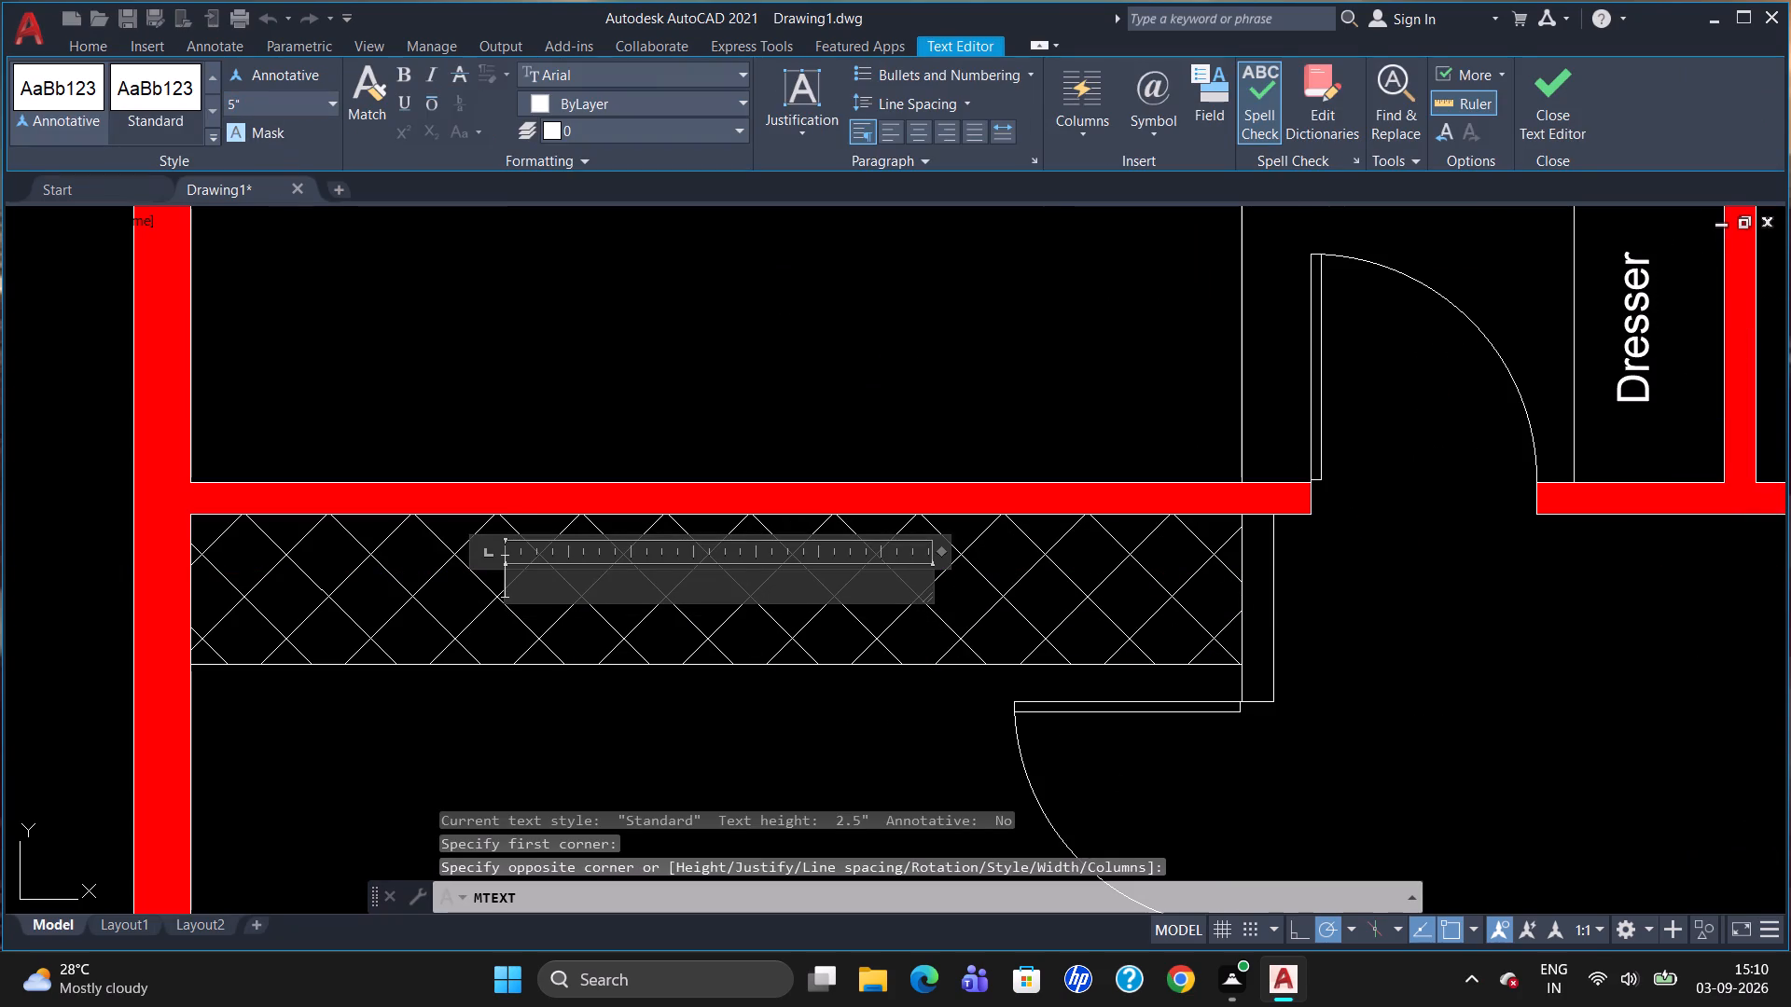
key("w")
type("ardrobe")
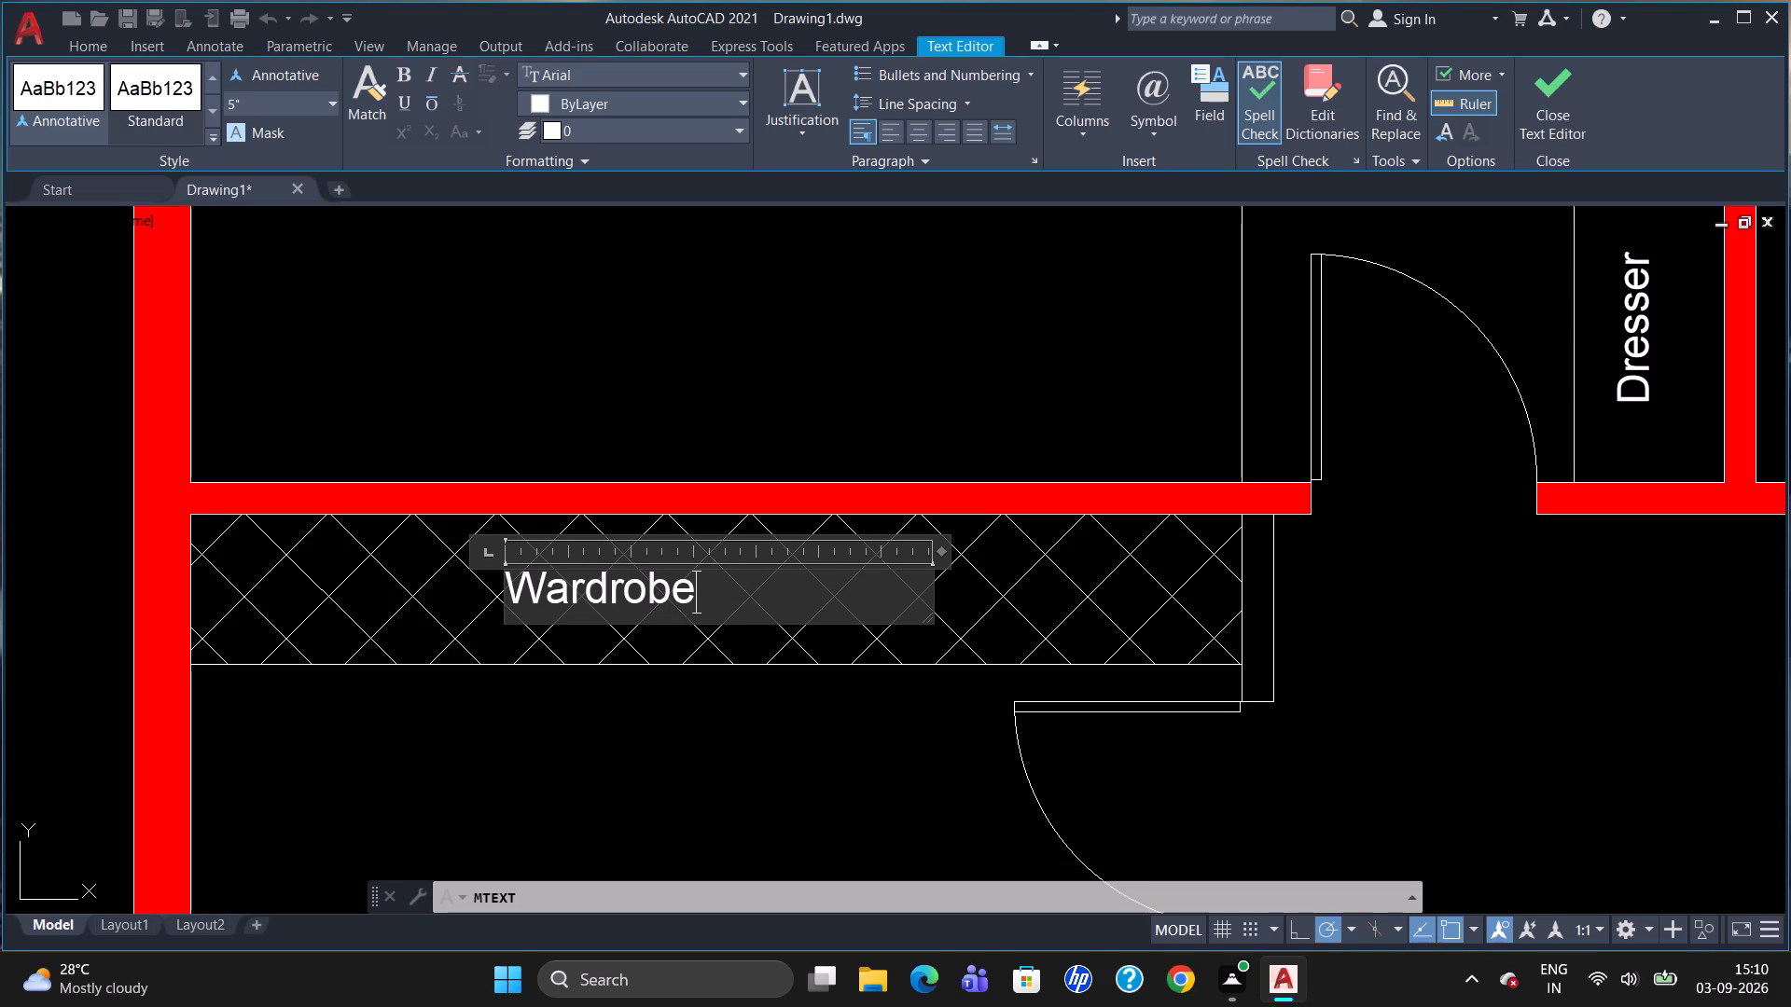
left_click(748, 703)
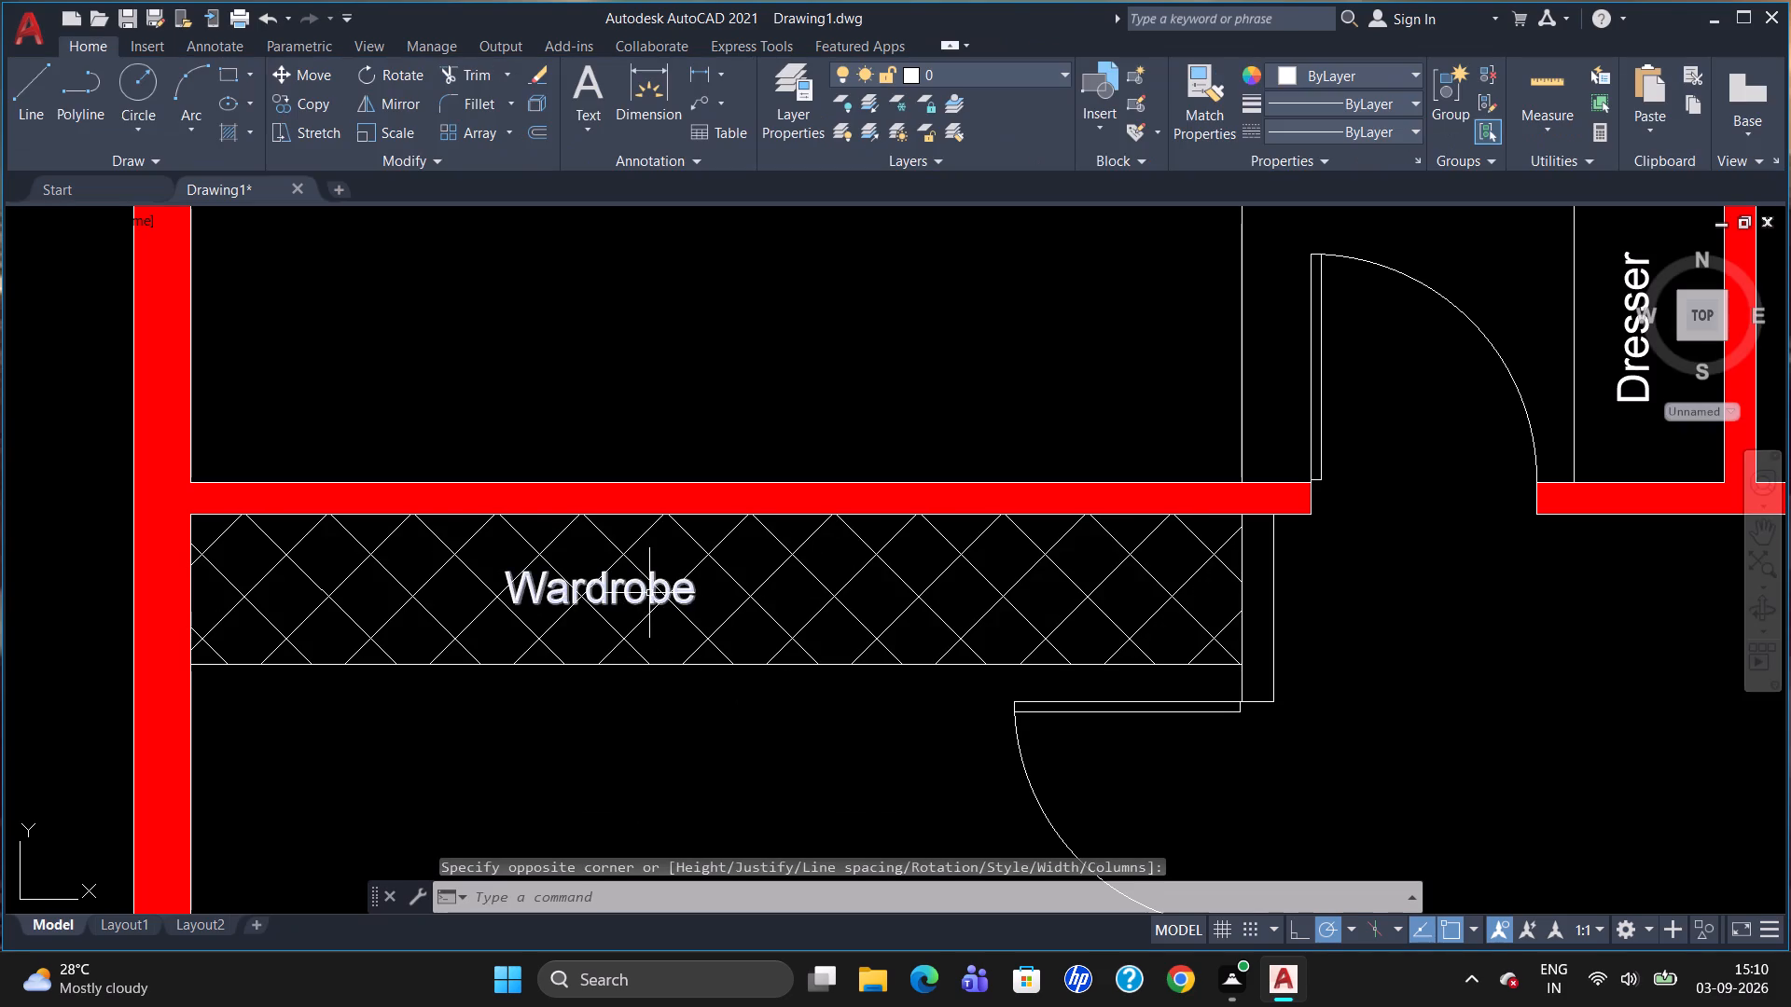
Move the Wardrobe label slightly right so it sits near the middle of BedRoom3's hatched wardrobe.
left_click(649, 592)
left_click_drag(507, 572, 517, 573)
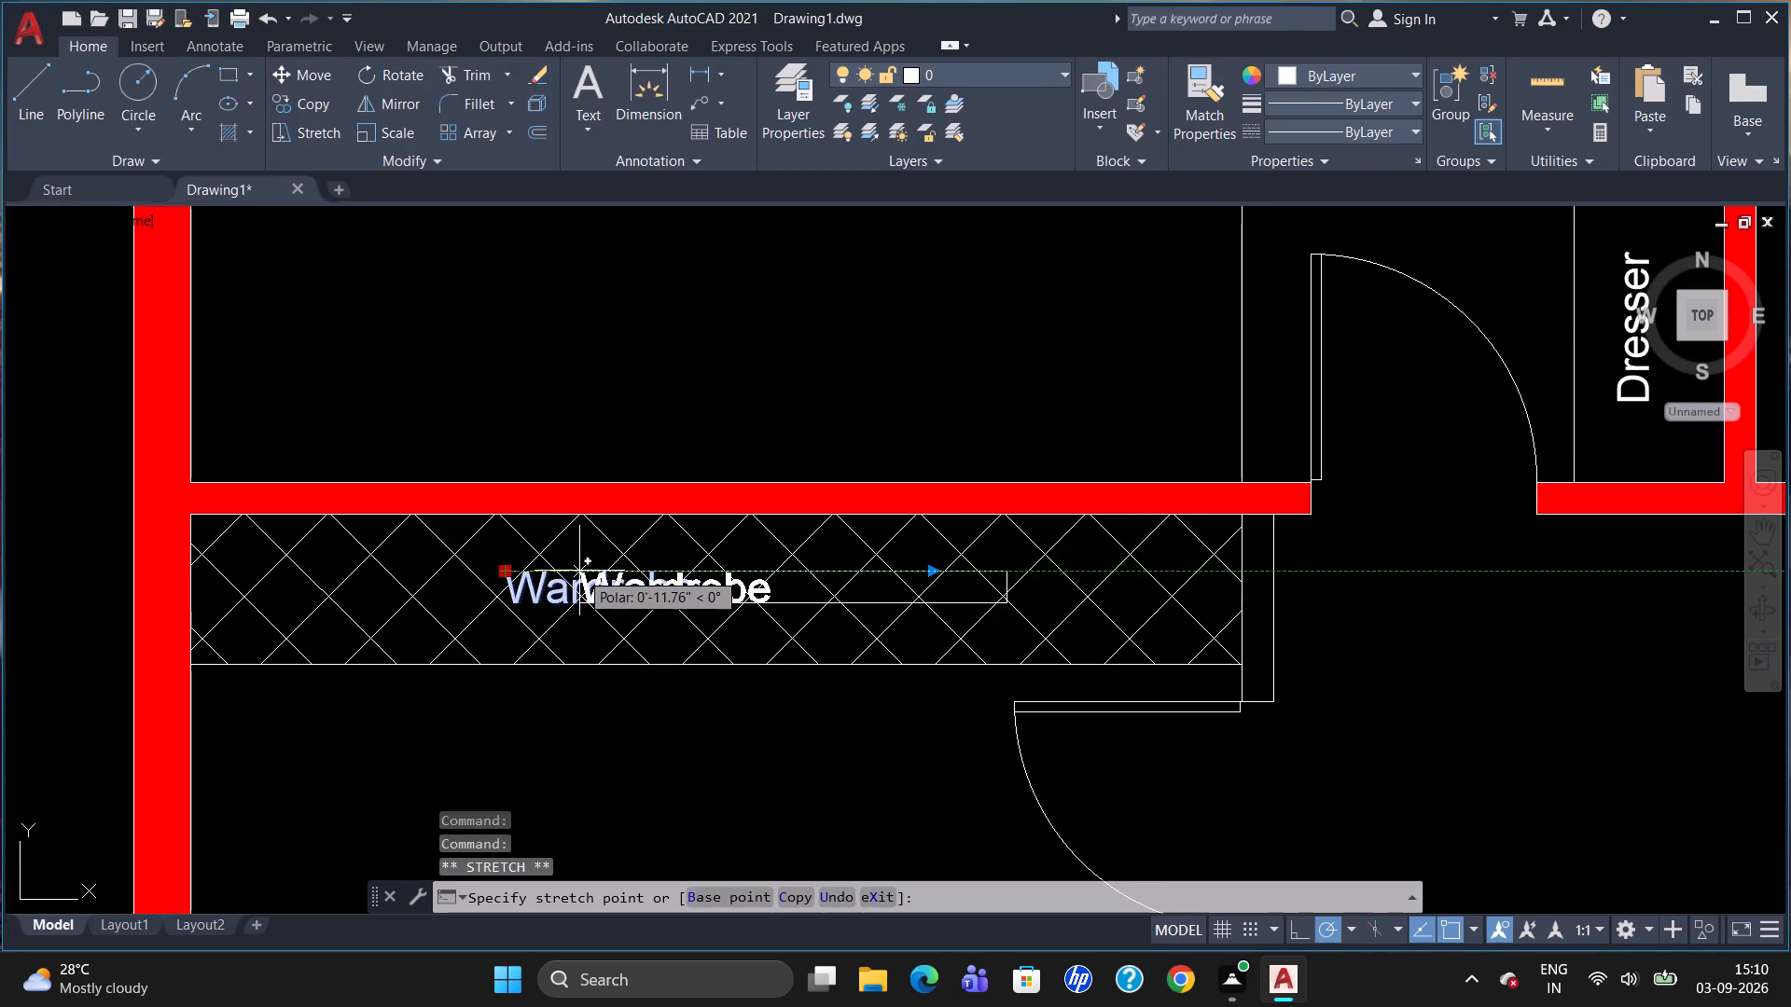
left_click(604, 566)
key("Escape")
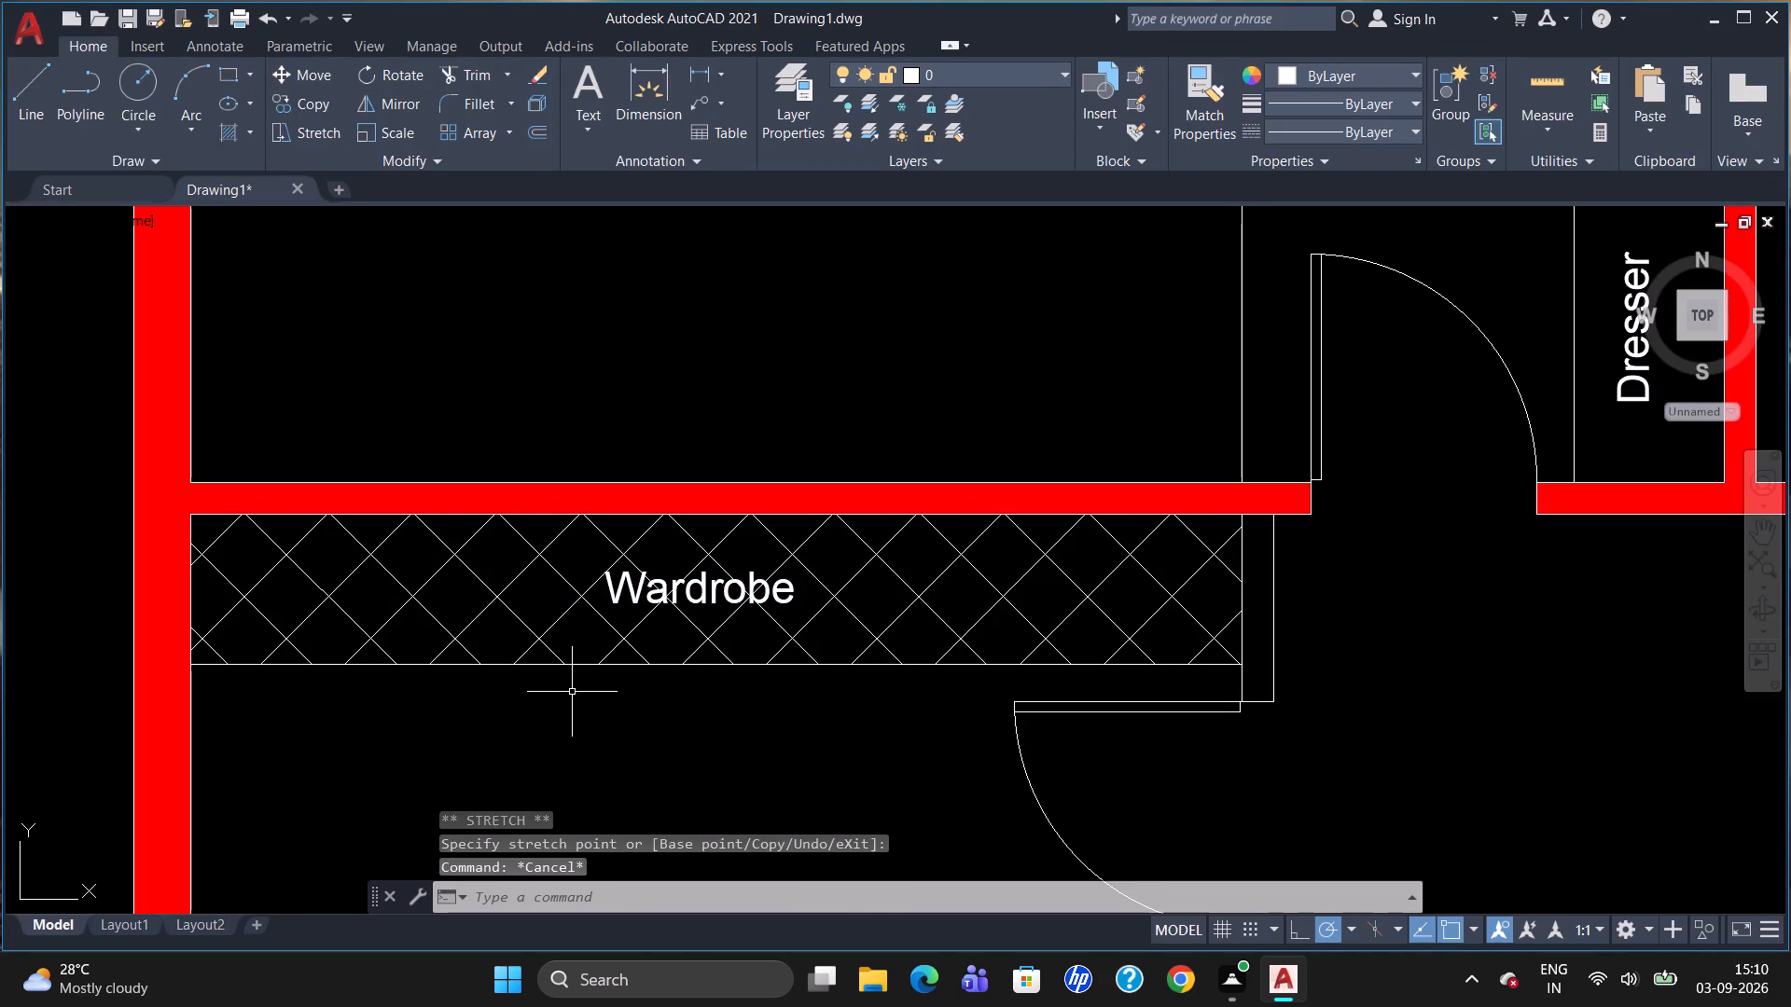
Copy BedRoom3's Wardrobe label onto the hatched wardrobe along BedRoom4's upper wall.
scroll(565, 692, "down", 2)
scroll(658, 495, "down", 1)
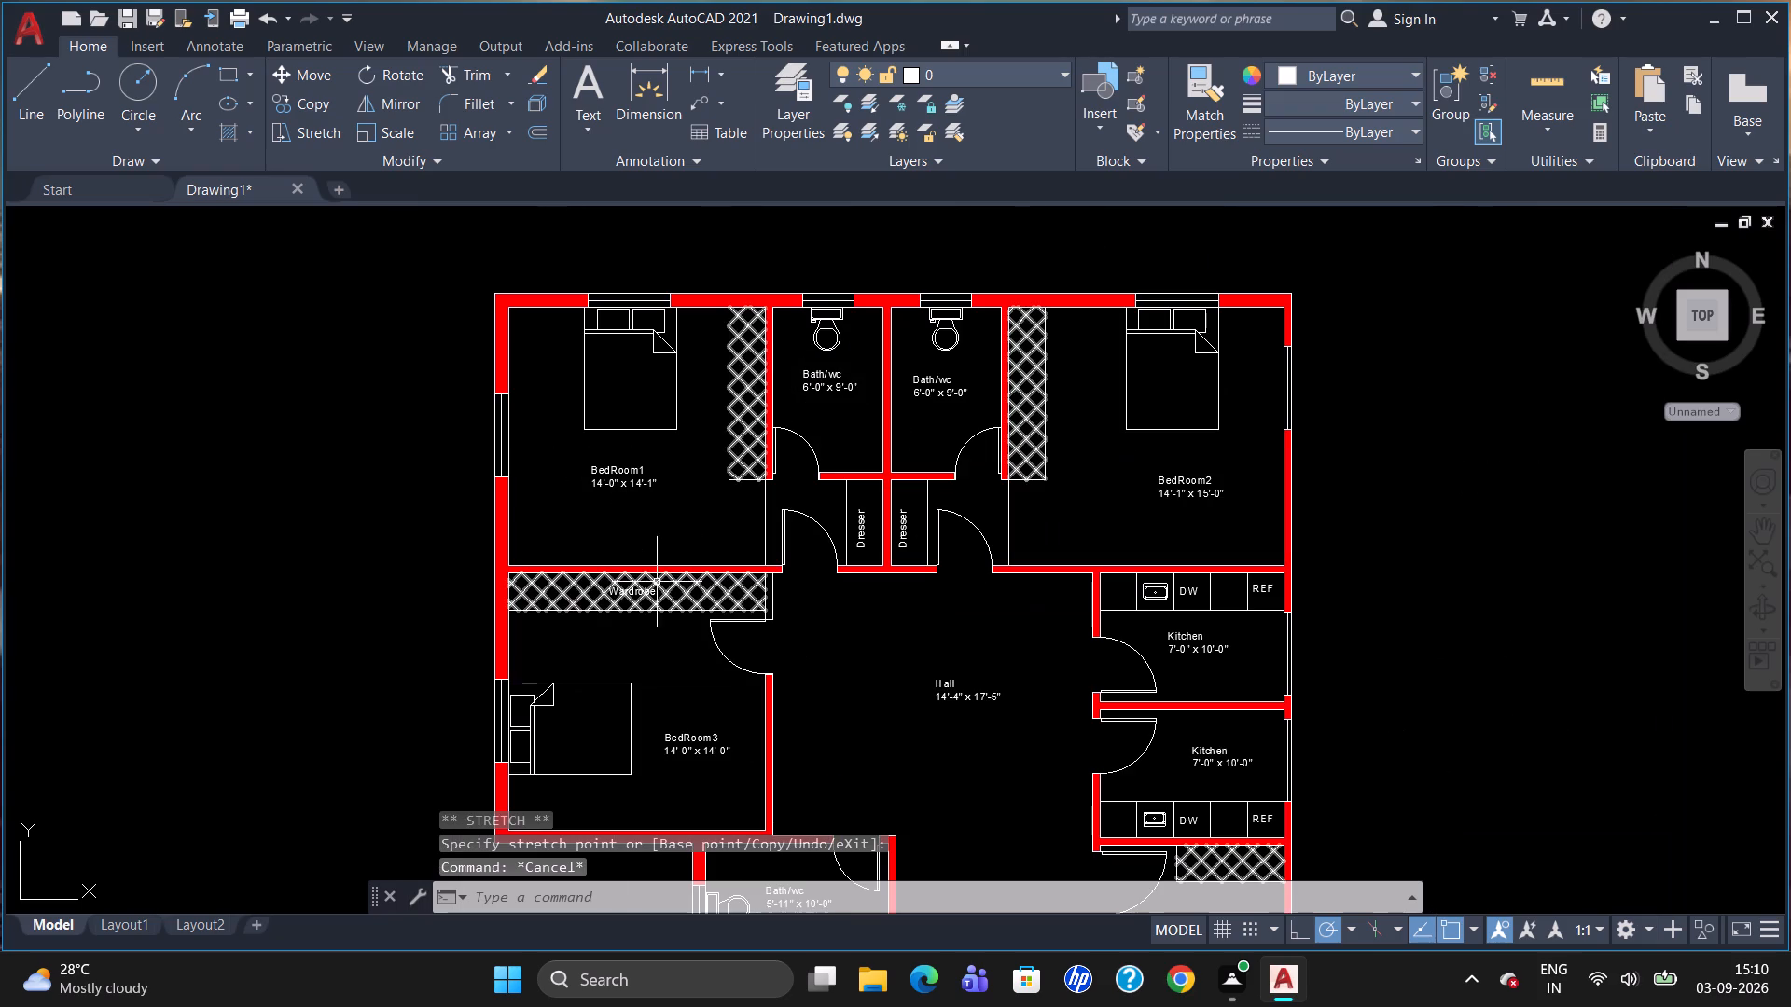
left_click(639, 590)
type("co")
key("Return")
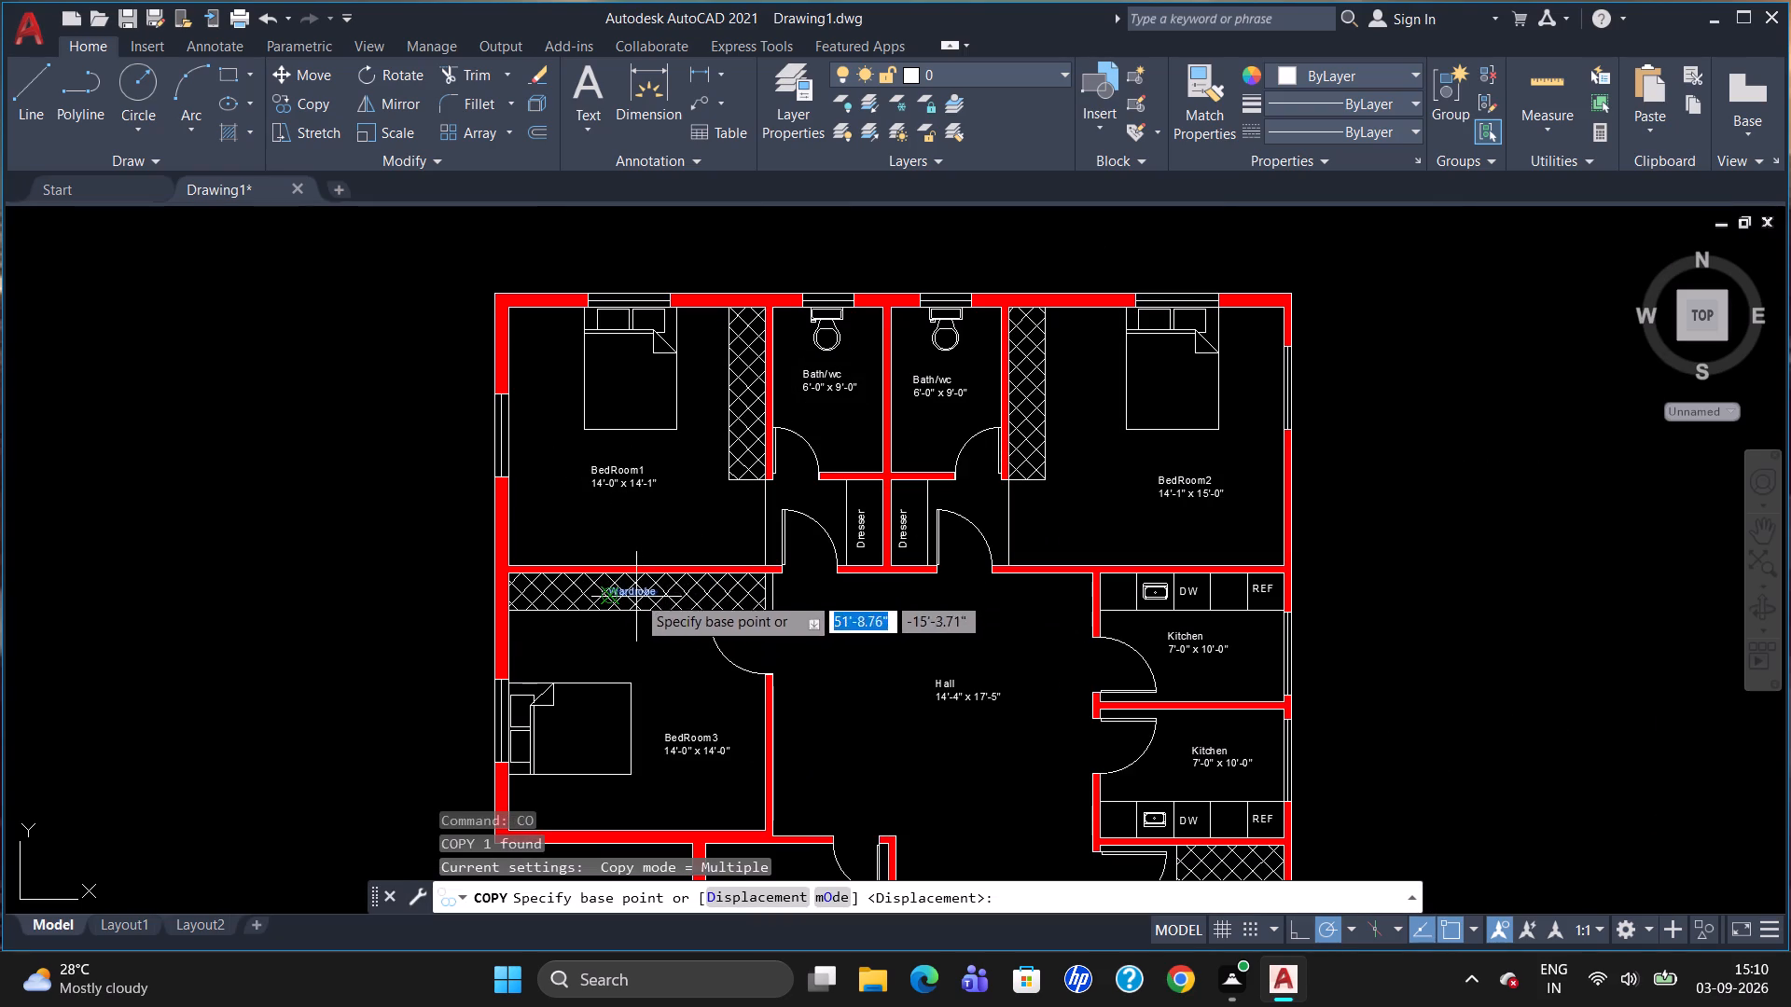
left_click(639, 590)
scroll(938, 476, "down", 2)
scroll(1072, 677, "up", 4)
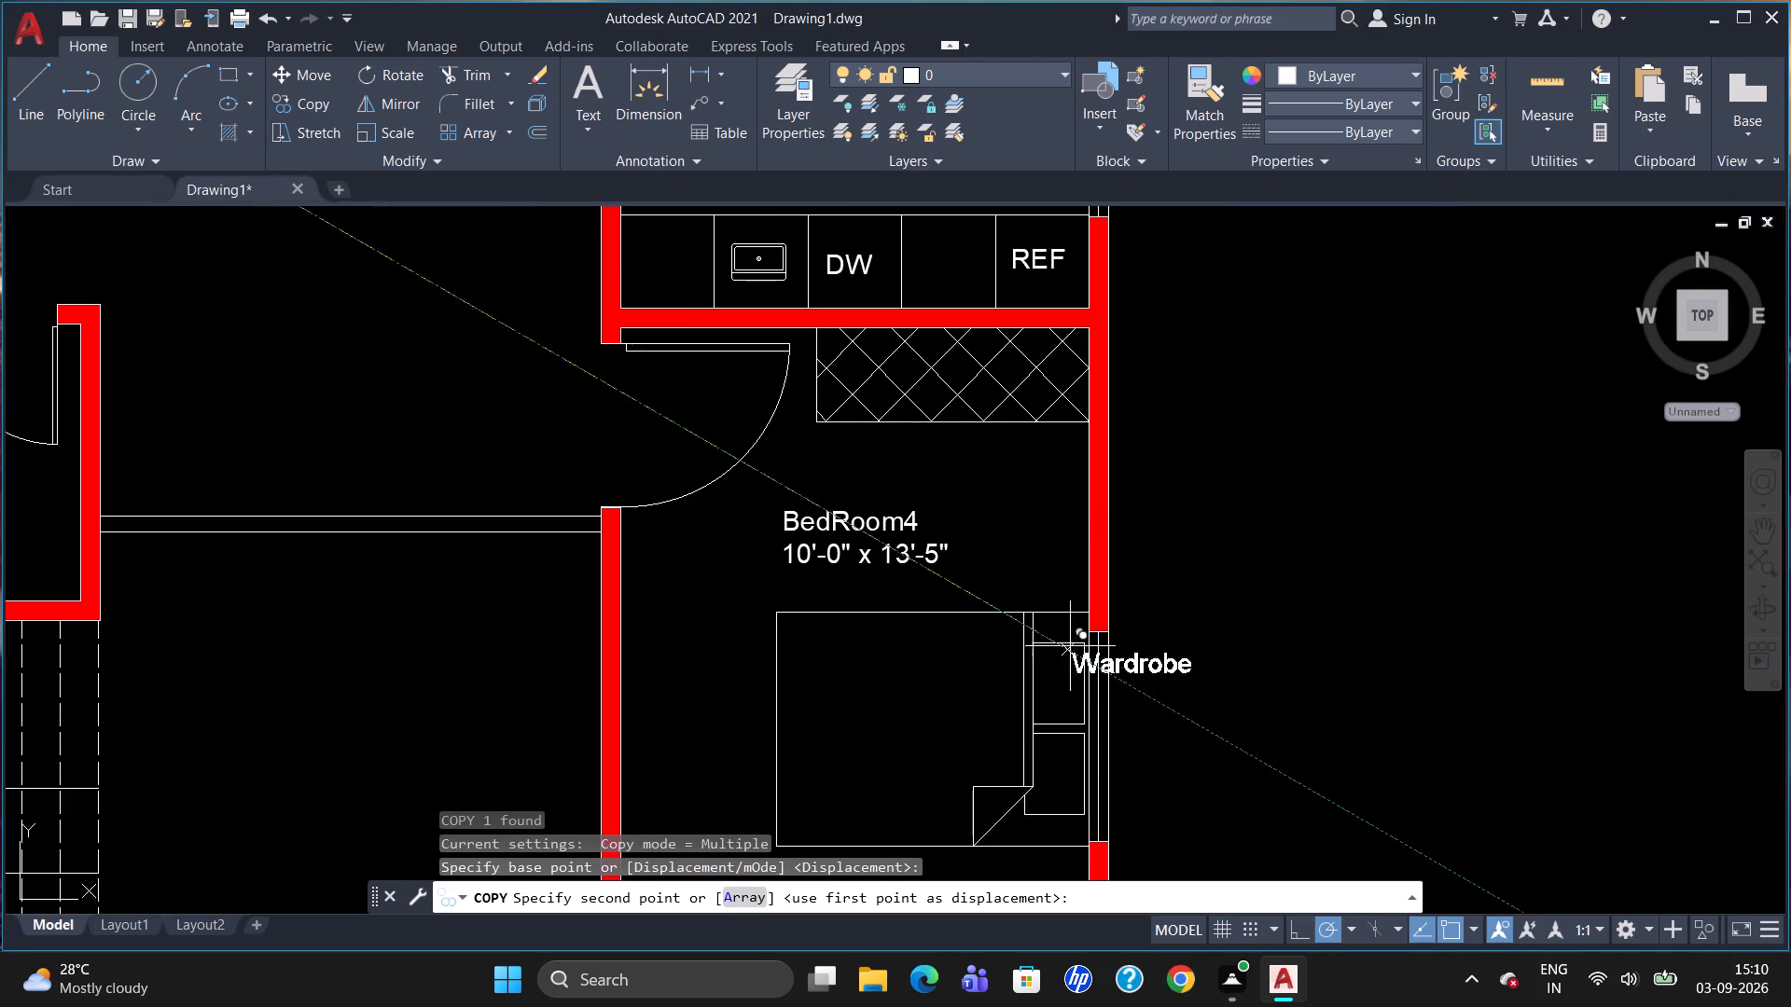
left_click(900, 364)
Place another copy of the Wardrobe label just beside the lower end of BedRoom2's hatched wardrobe.
scroll(877, 597, "down", 1)
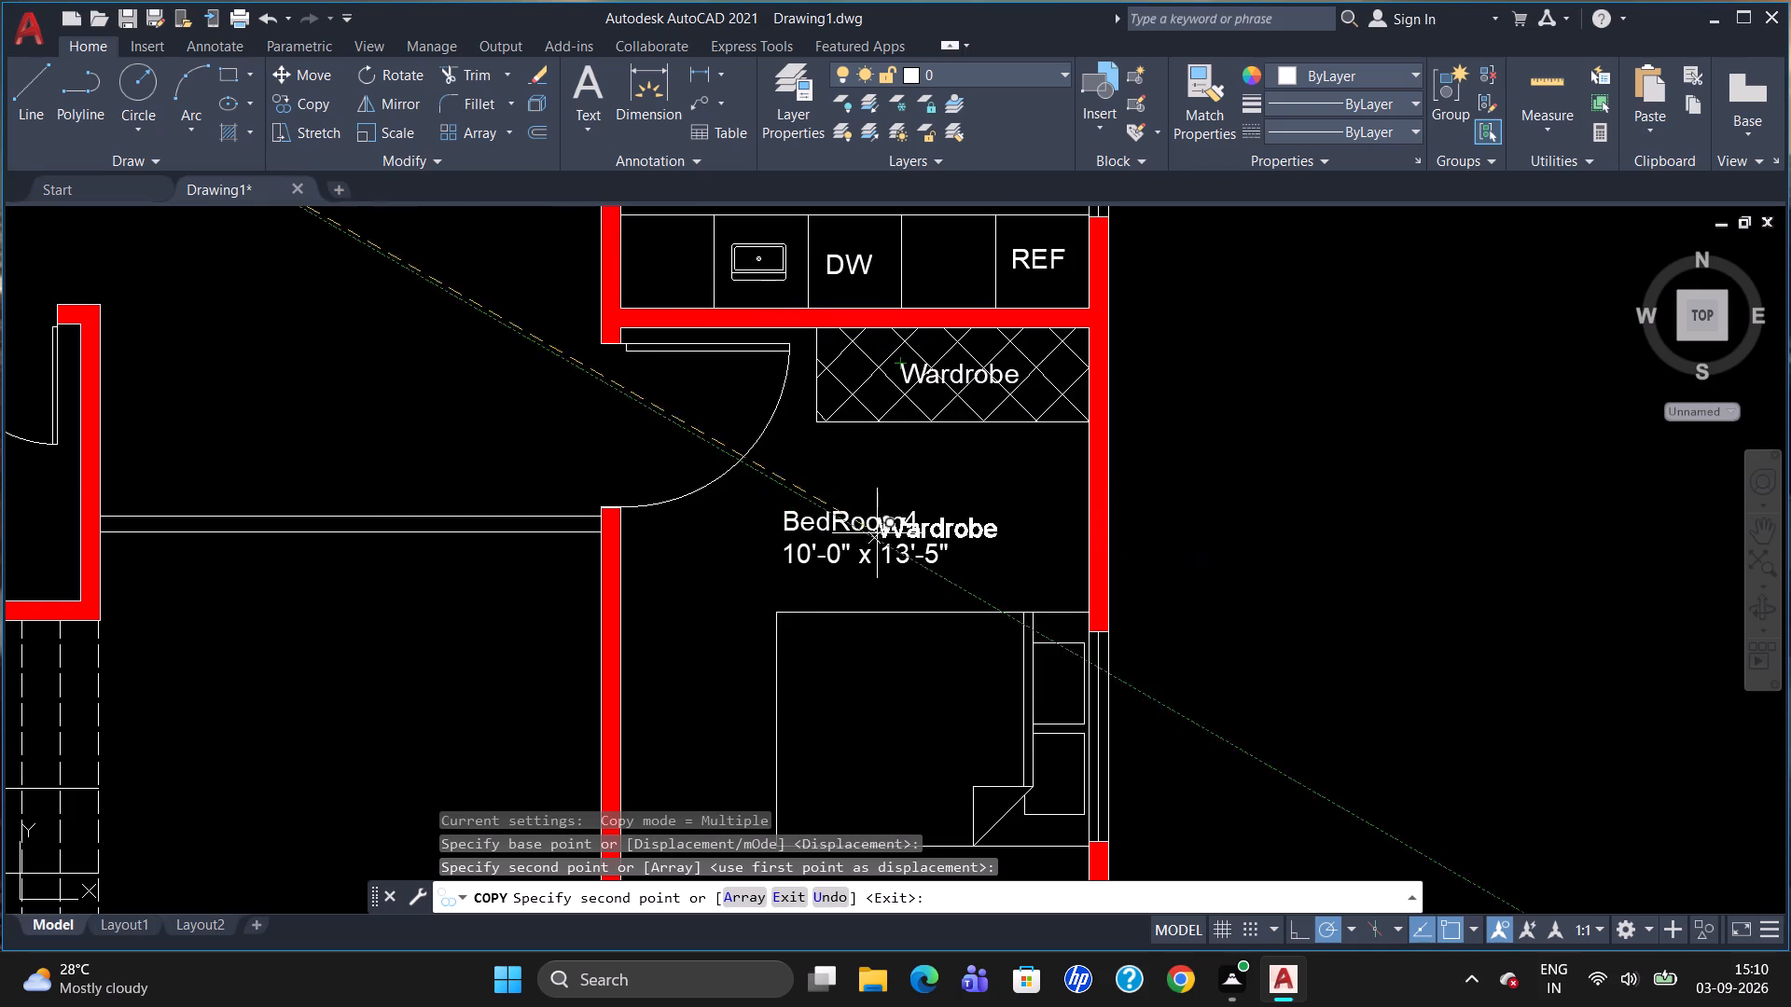
scroll(879, 612, "down", 2)
scroll(755, 346, "up", 3)
scroll(814, 543, "down", 3)
scroll(855, 531, "up", 2)
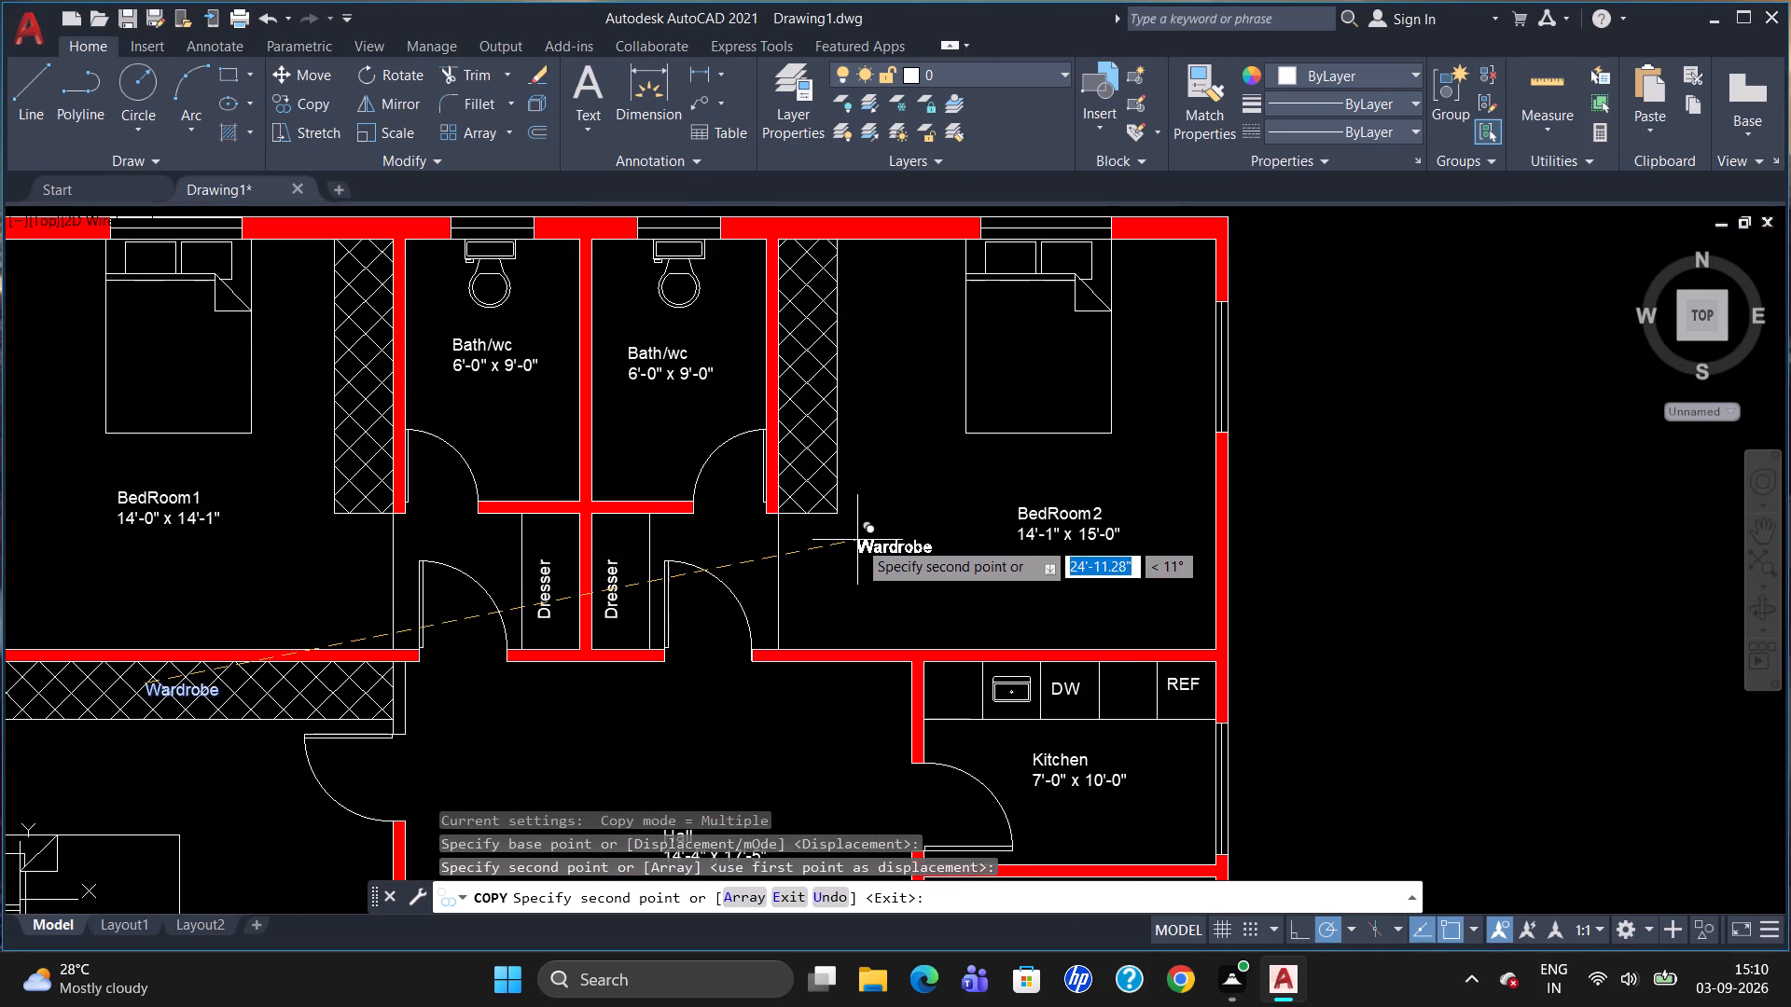
left_click(857, 540)
key("Escape")
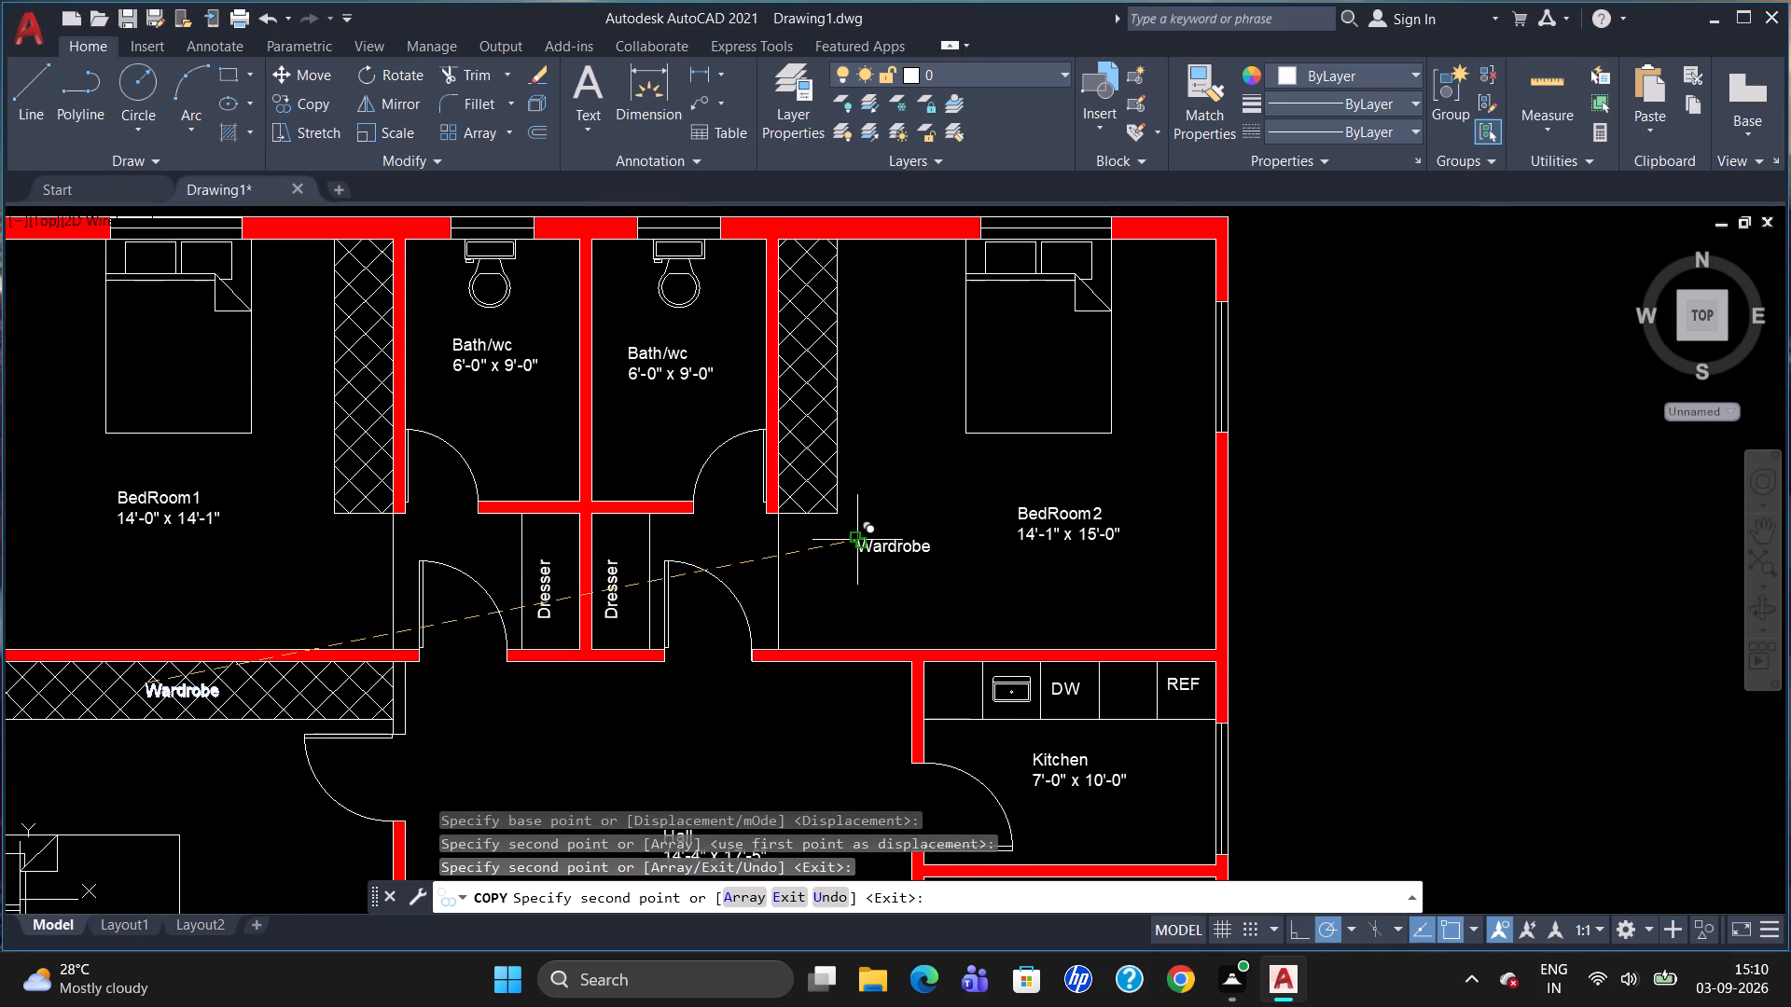
Rotate the Wardrobe label beside BedRoom2's wardrobe 90° counterclockwise so it reads vertically.
left_click(876, 551)
type("ro")
key("Return")
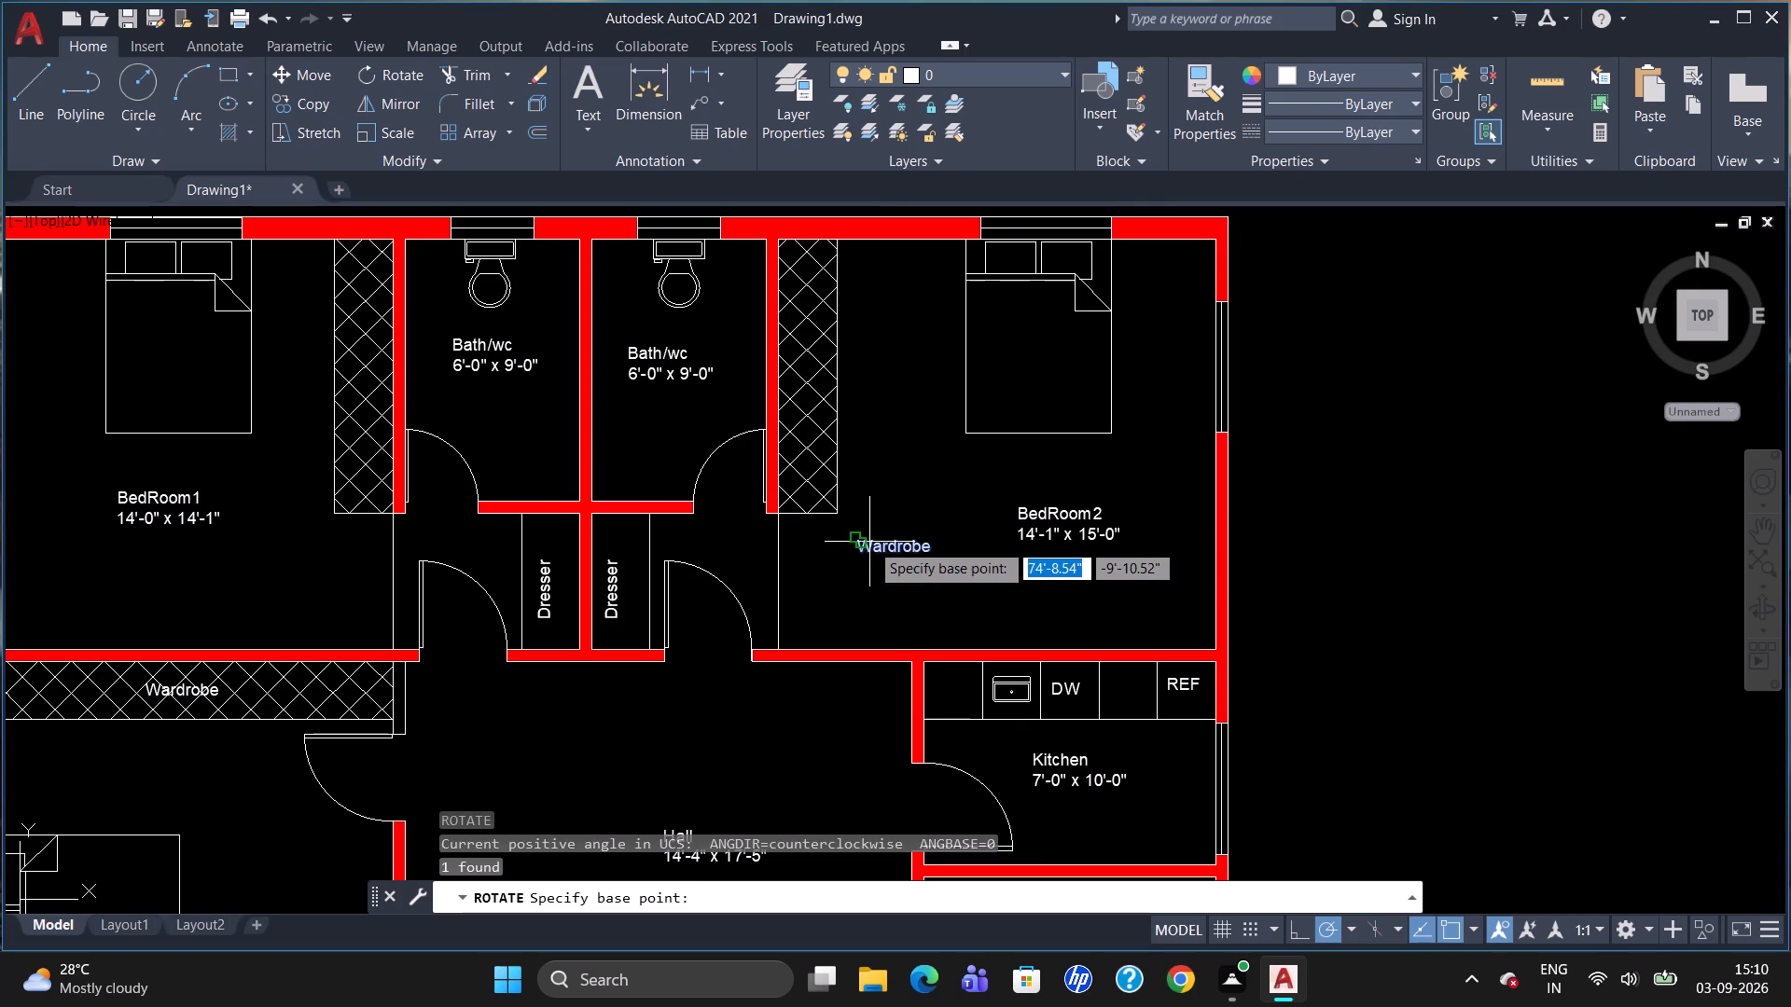
left_click(869, 542)
left_click(856, 373)
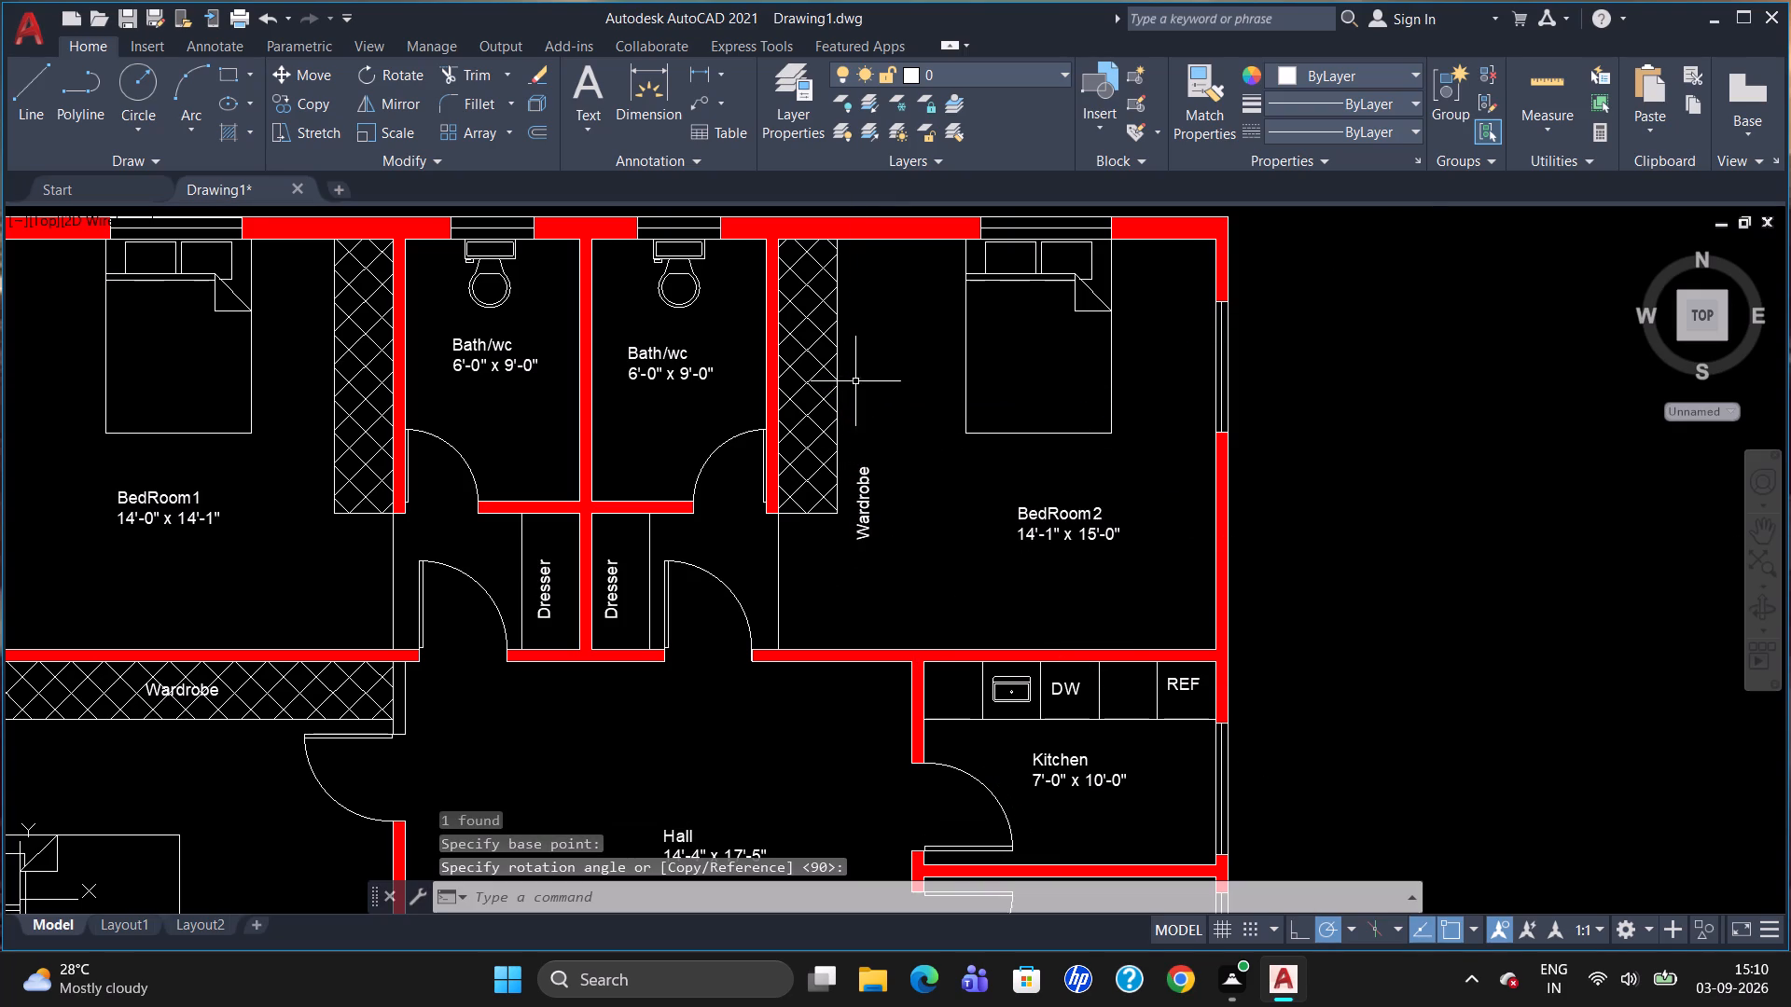
Move the vertical Wardrobe label onto the middle of BedRoom2's hatched wardrobe.
left_click(865, 479)
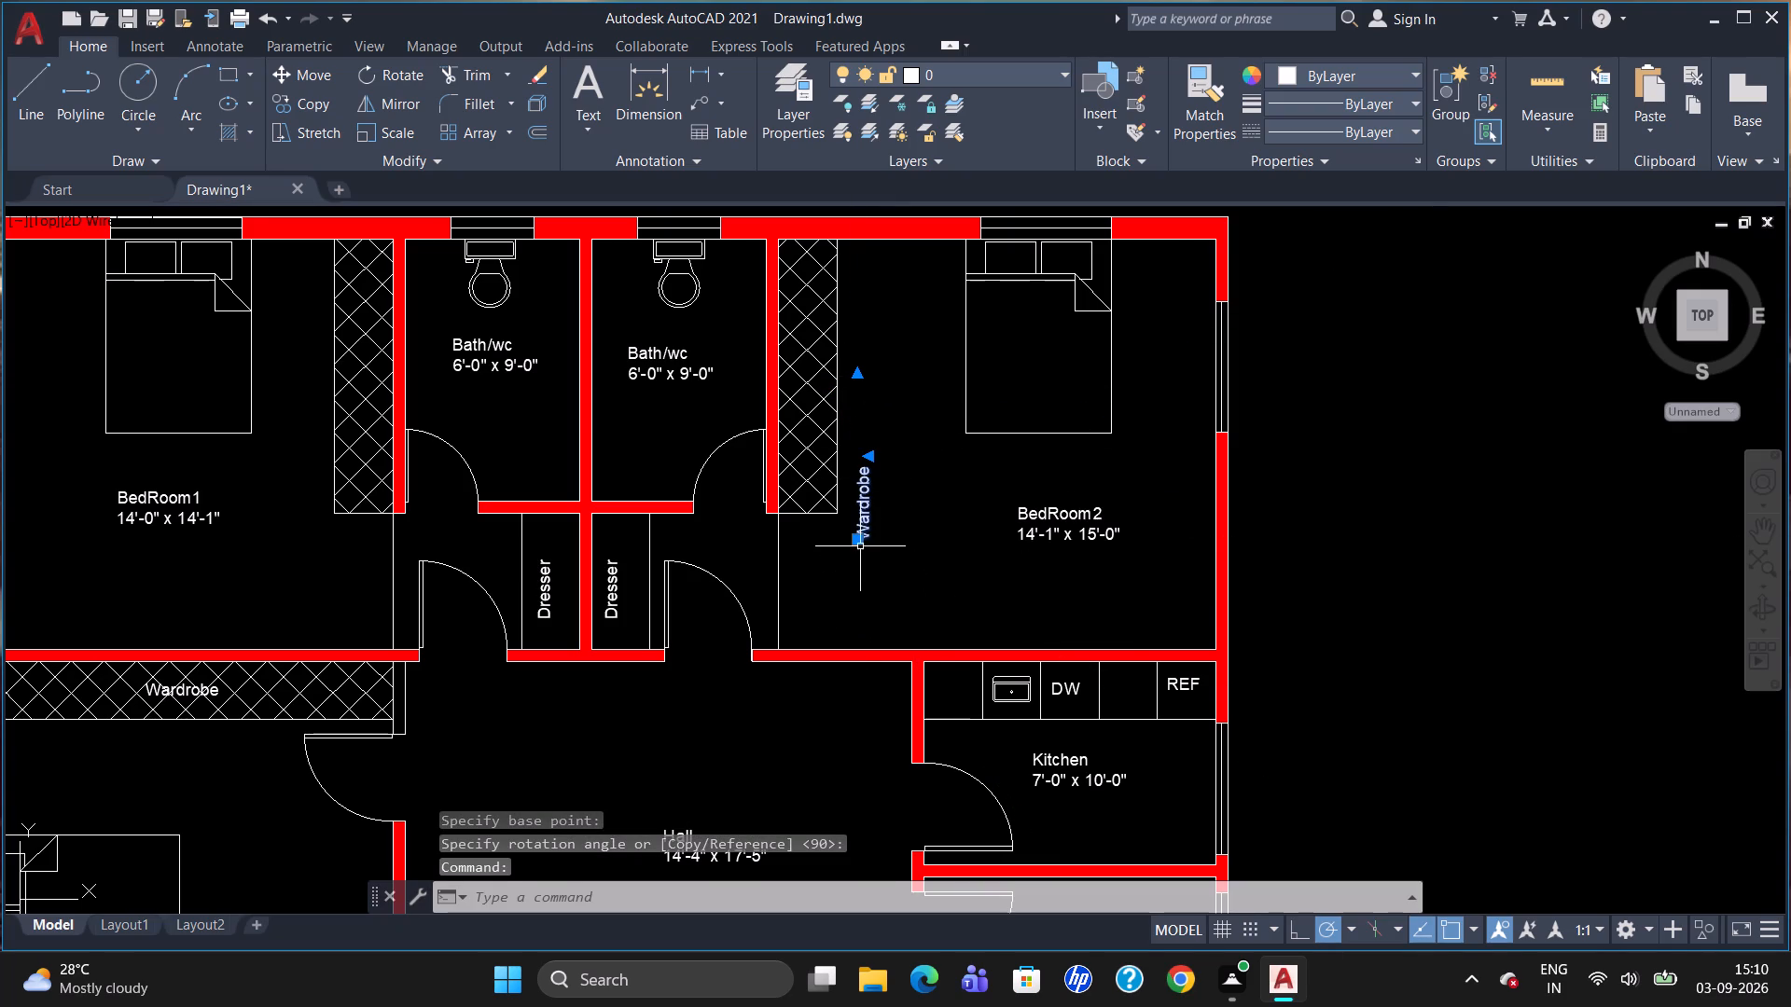
left_click(855, 536)
left_click(808, 423)
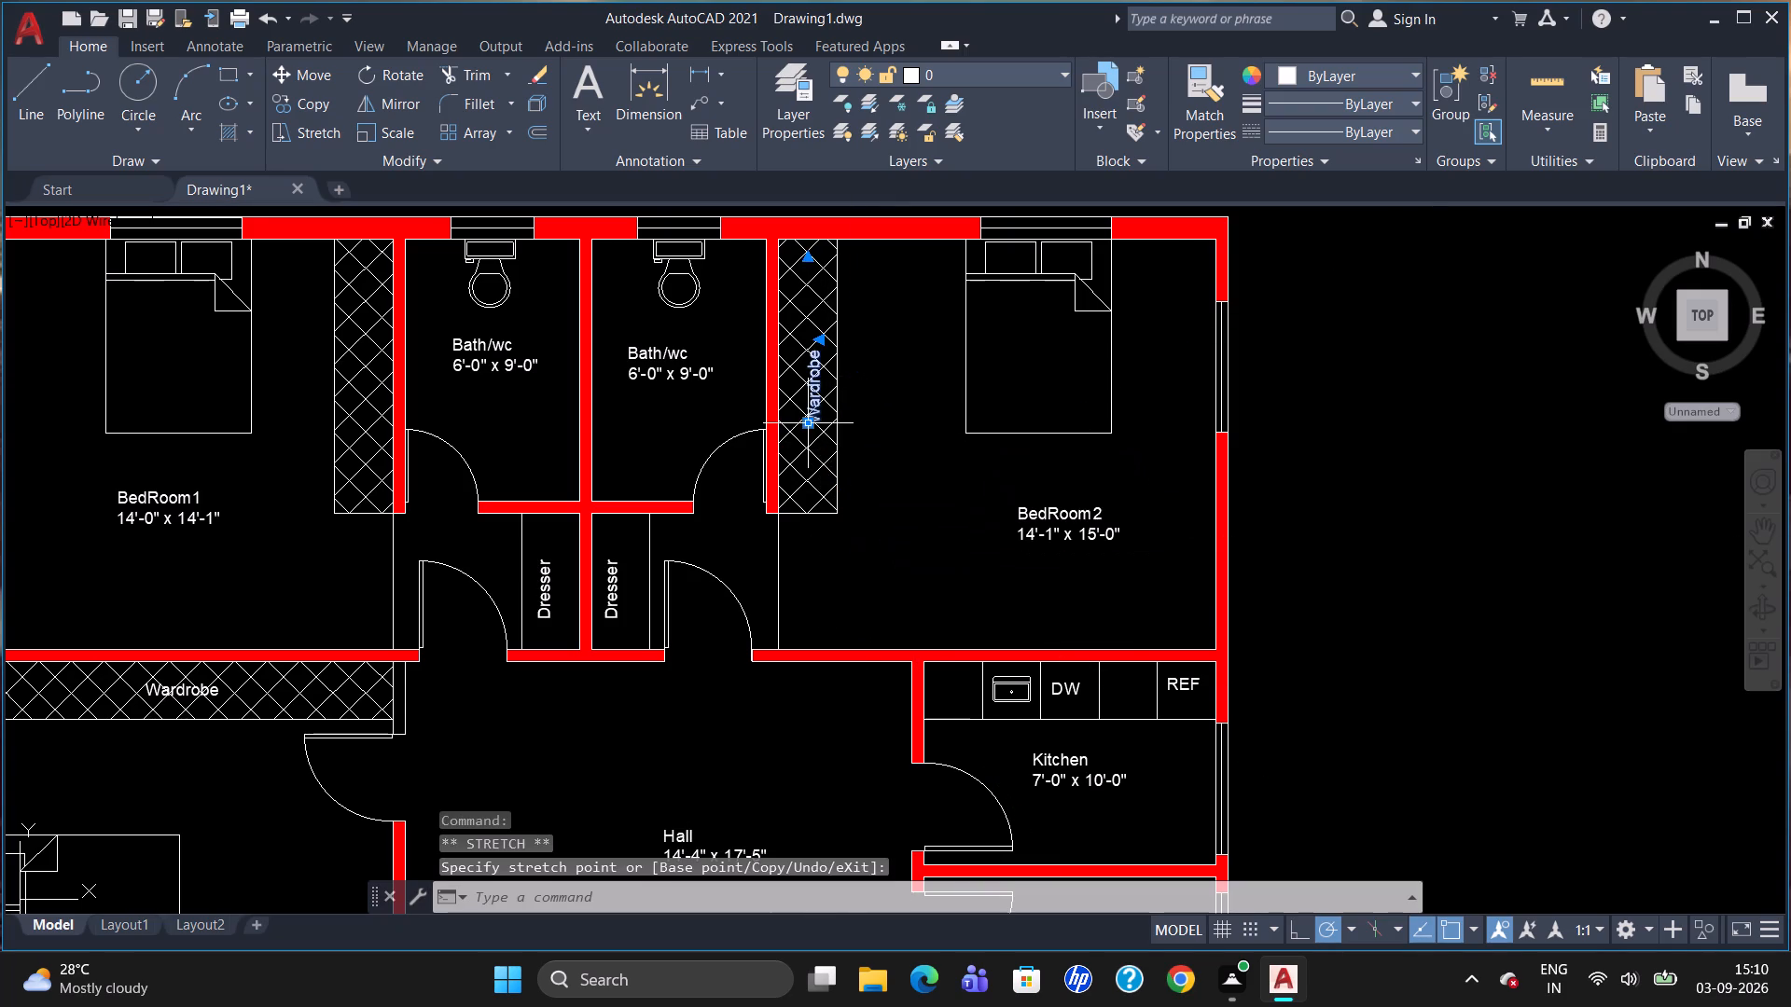
key("Escape")
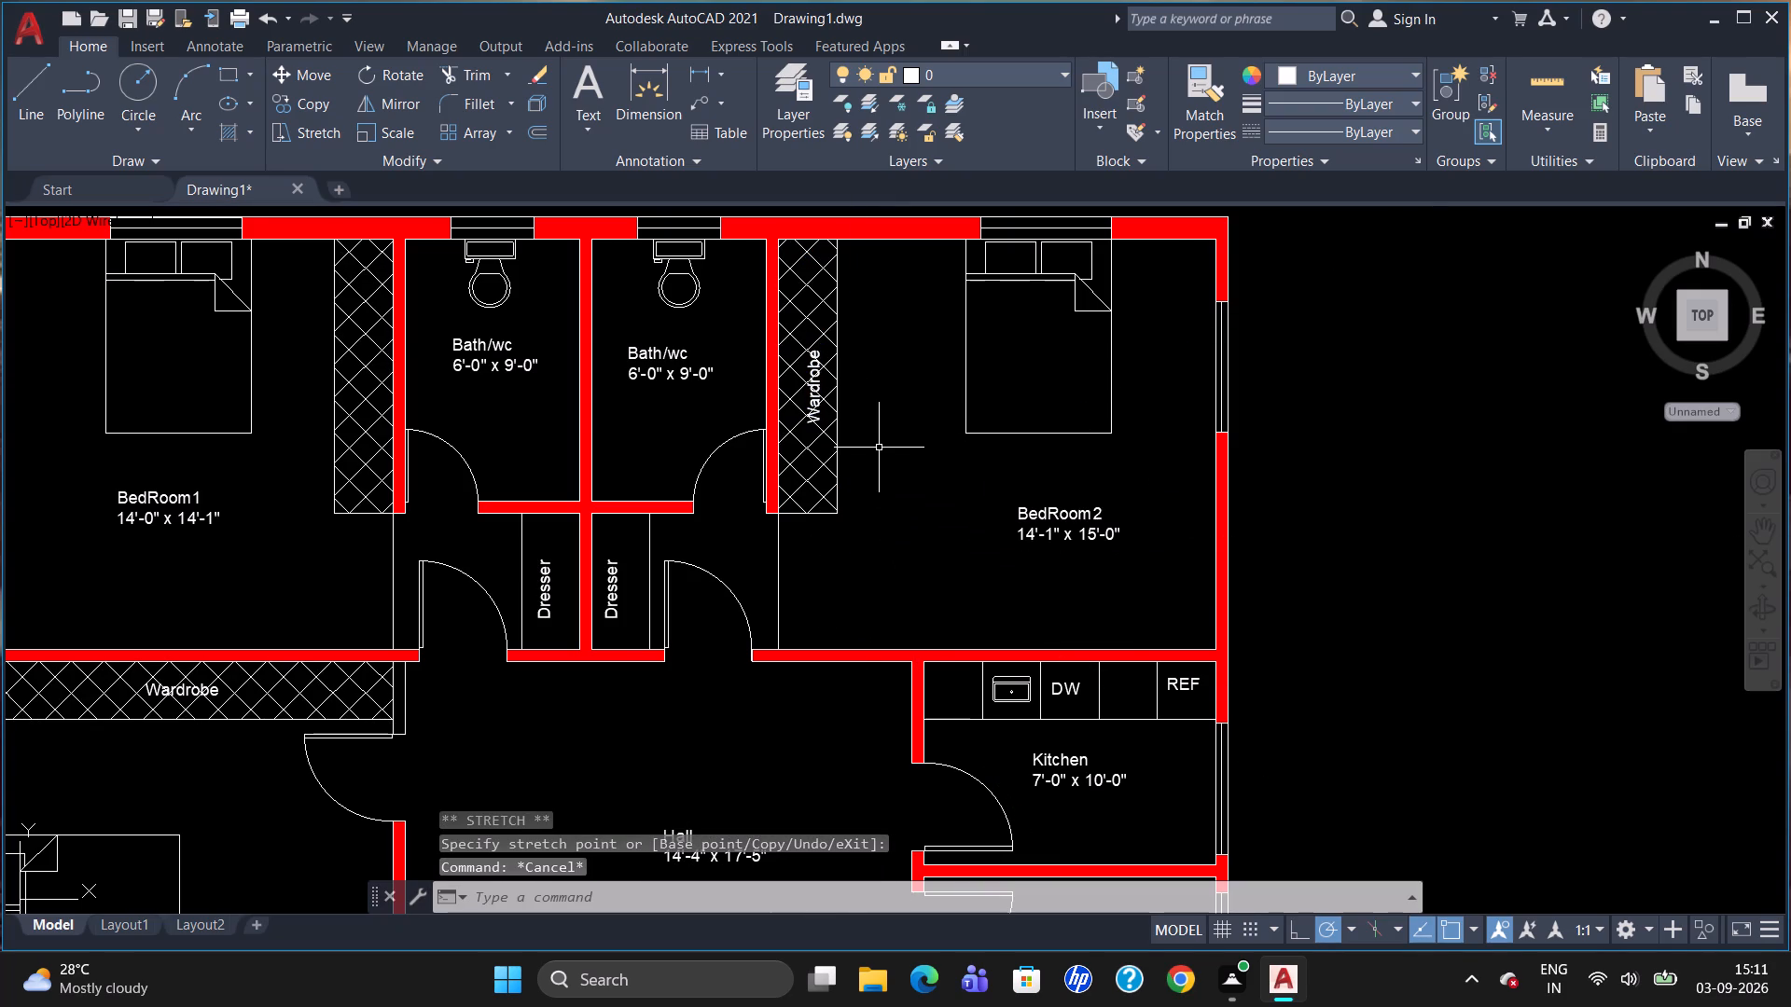
Copy BedRoom2's vertical Wardrobe label across the bathrooms onto BedRoom1's hatched wardrobe.
type("co")
key("Return")
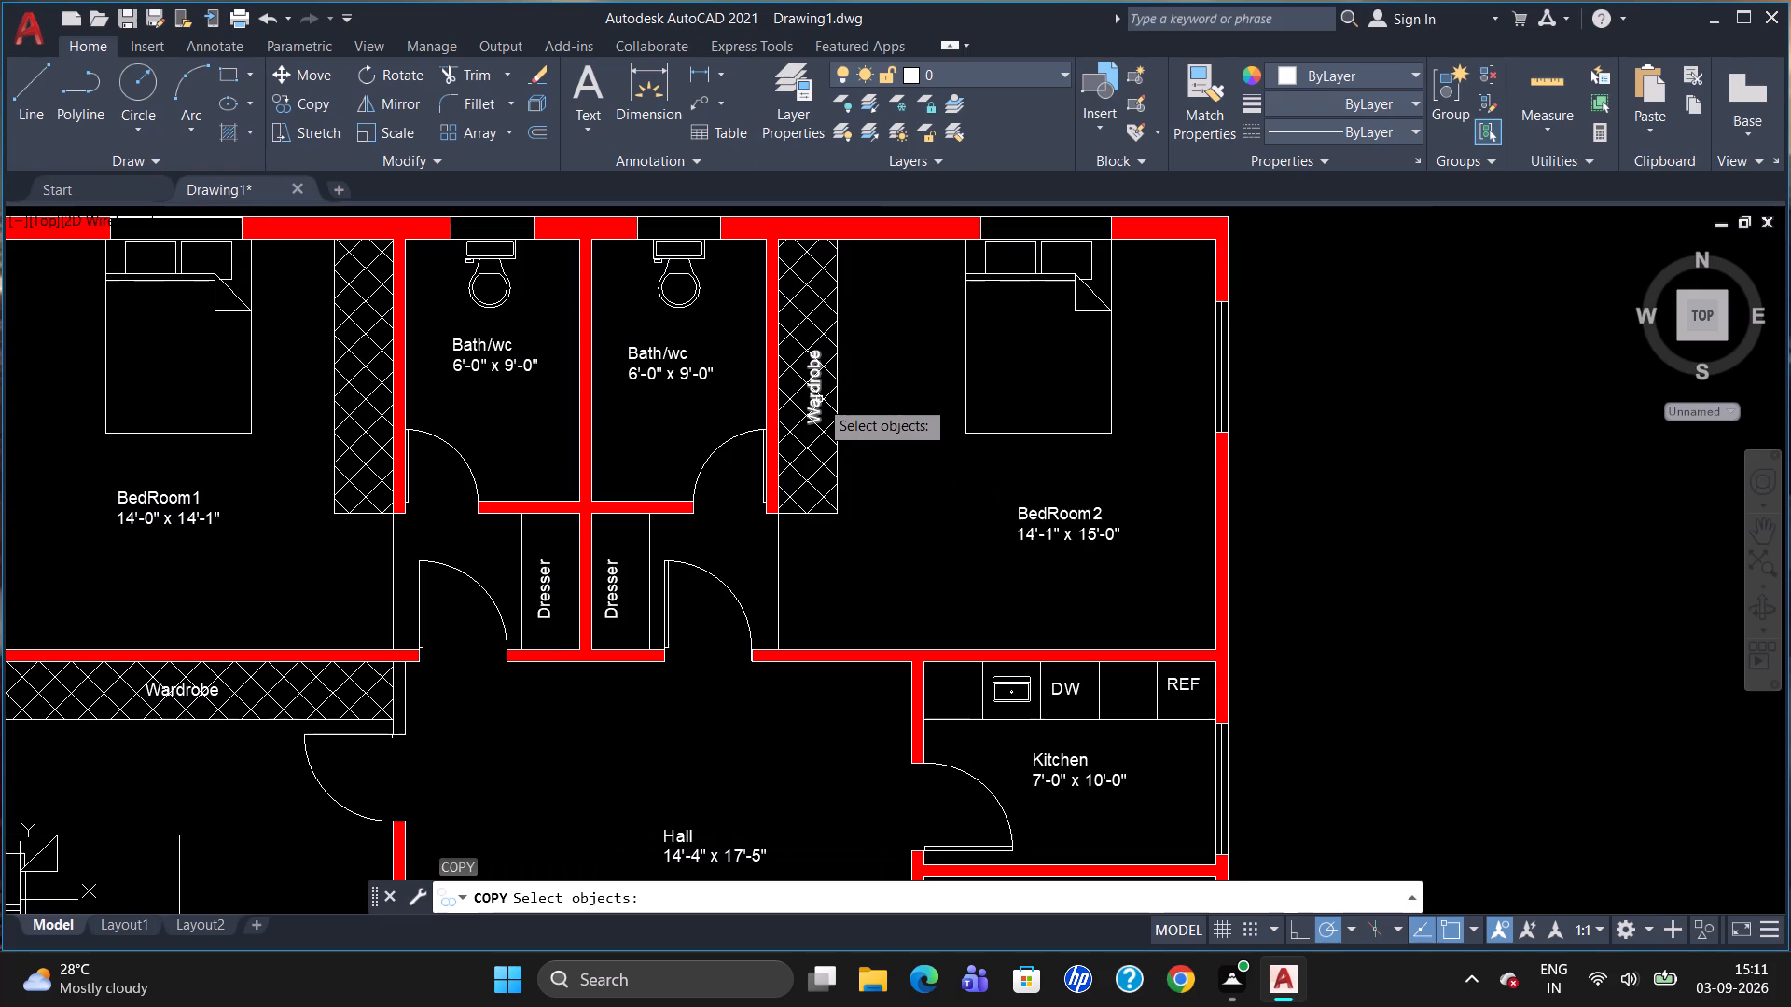
left_click(819, 398)
key("Return")
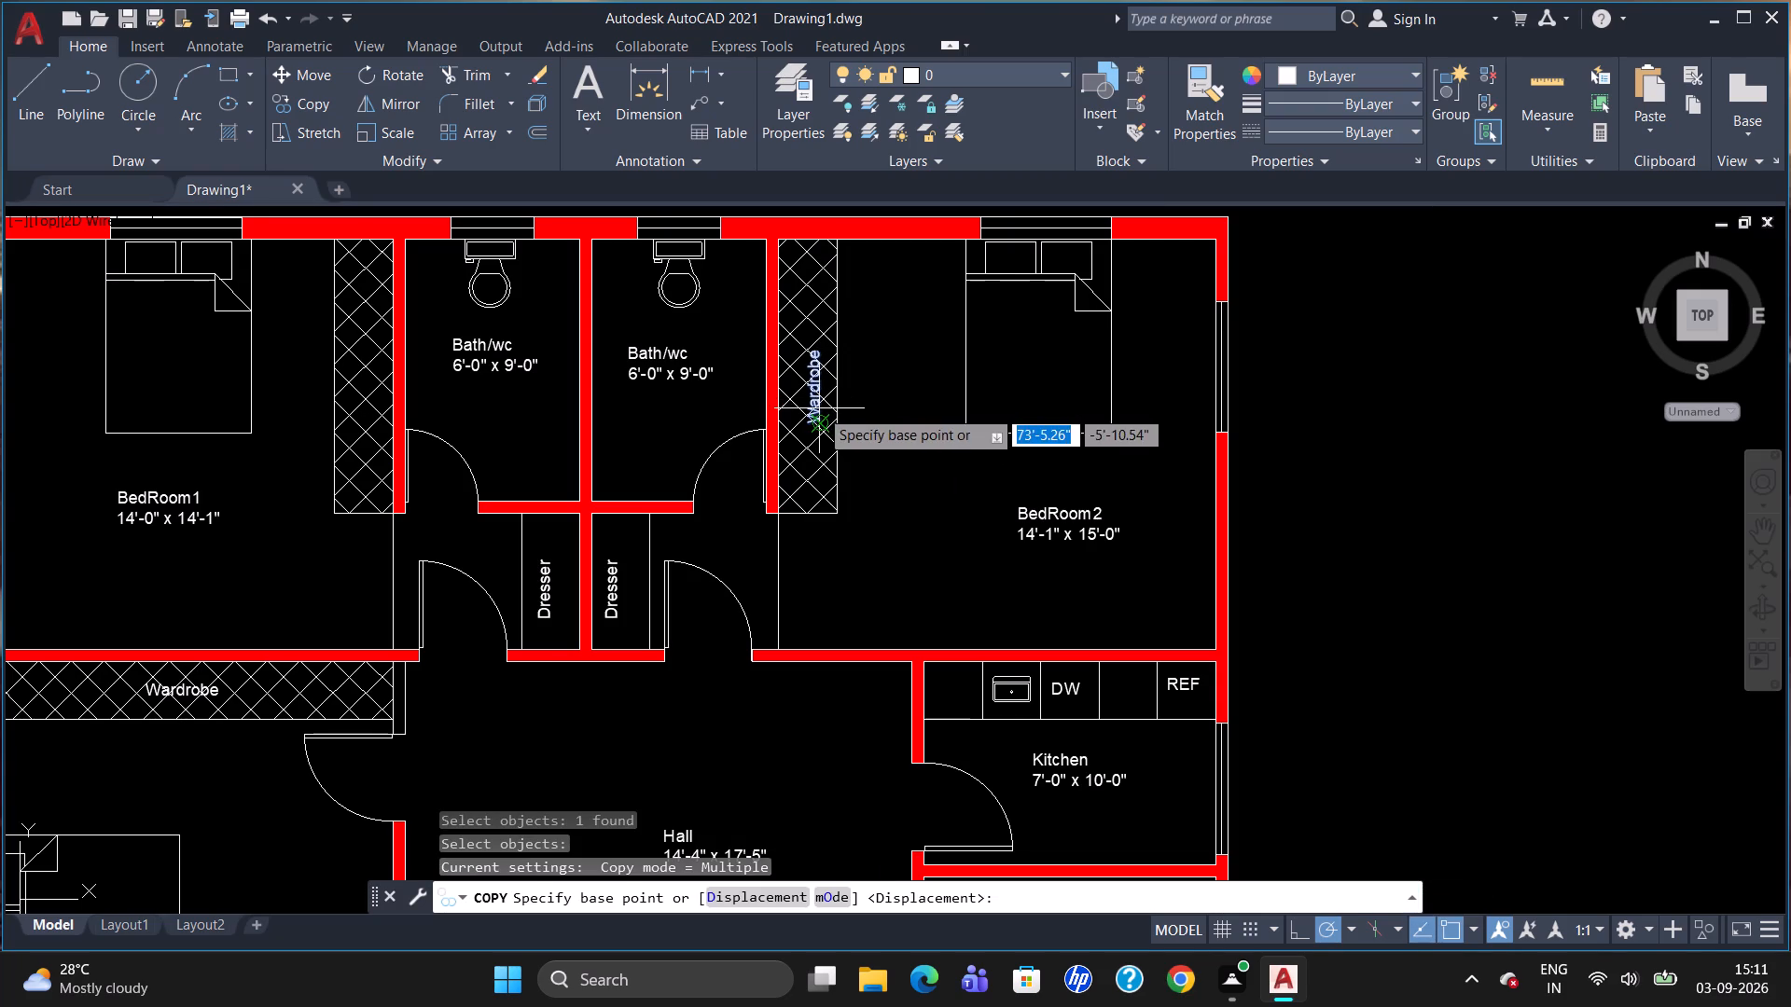
left_click(819, 410)
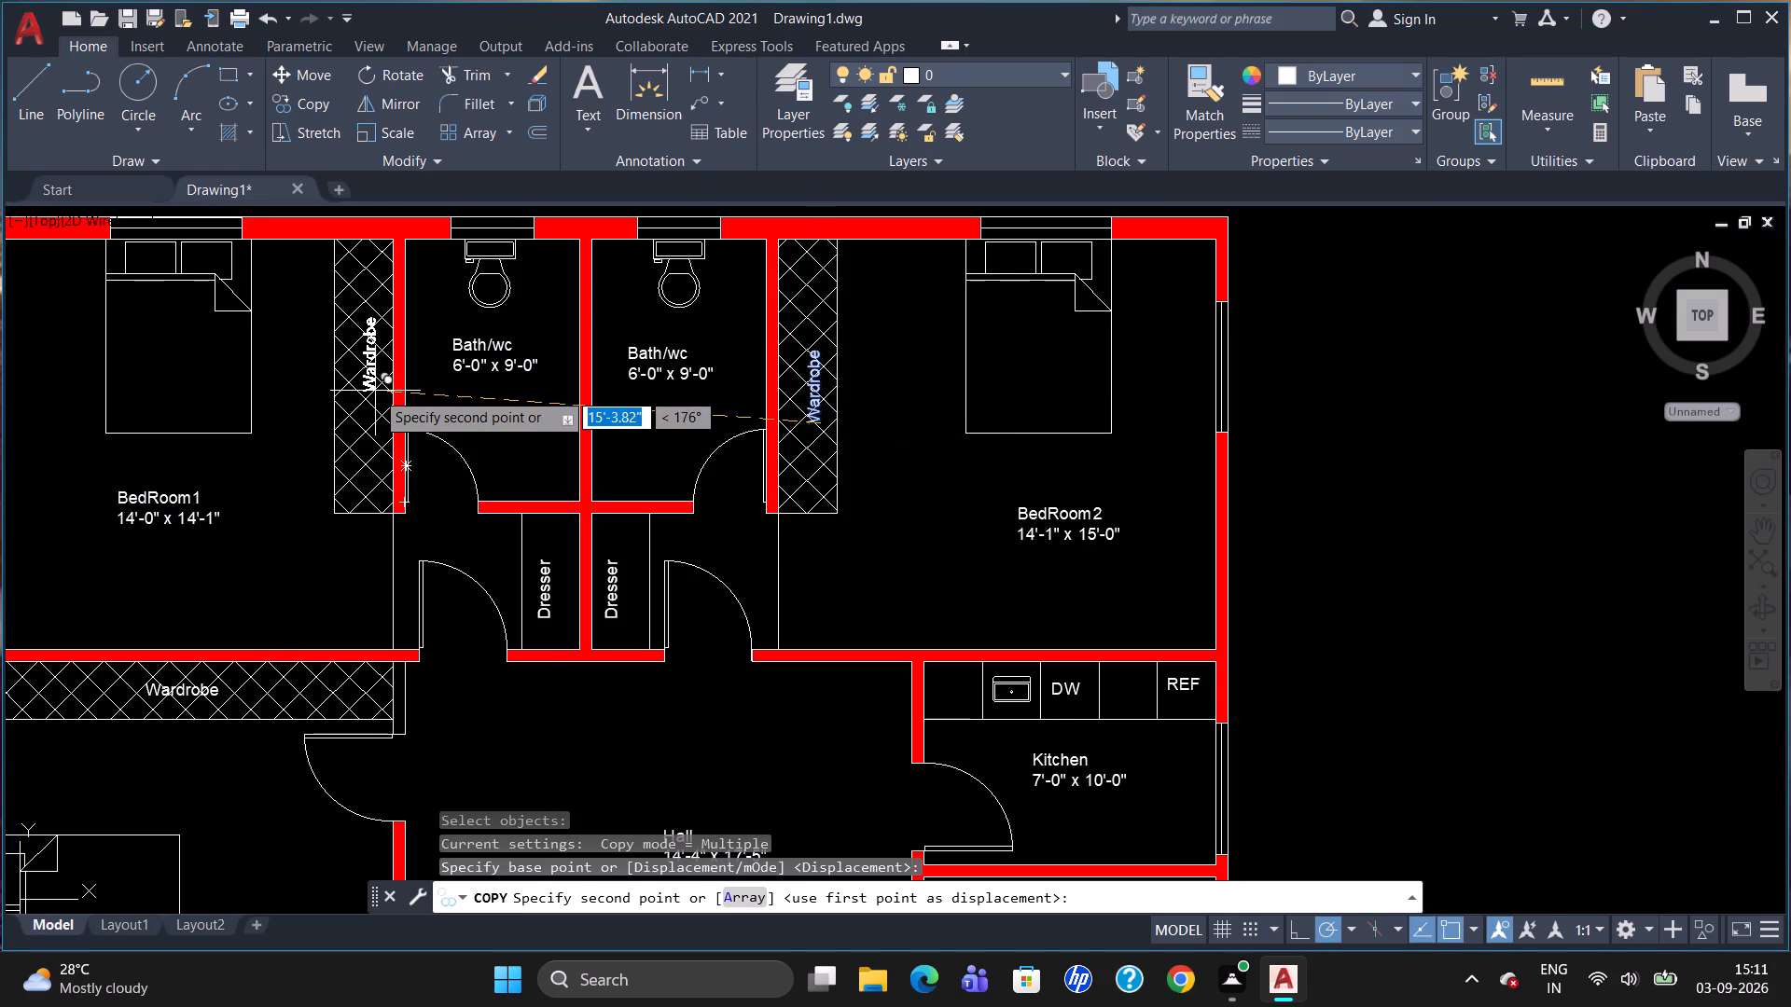
left_click(375, 391)
key("Escape")
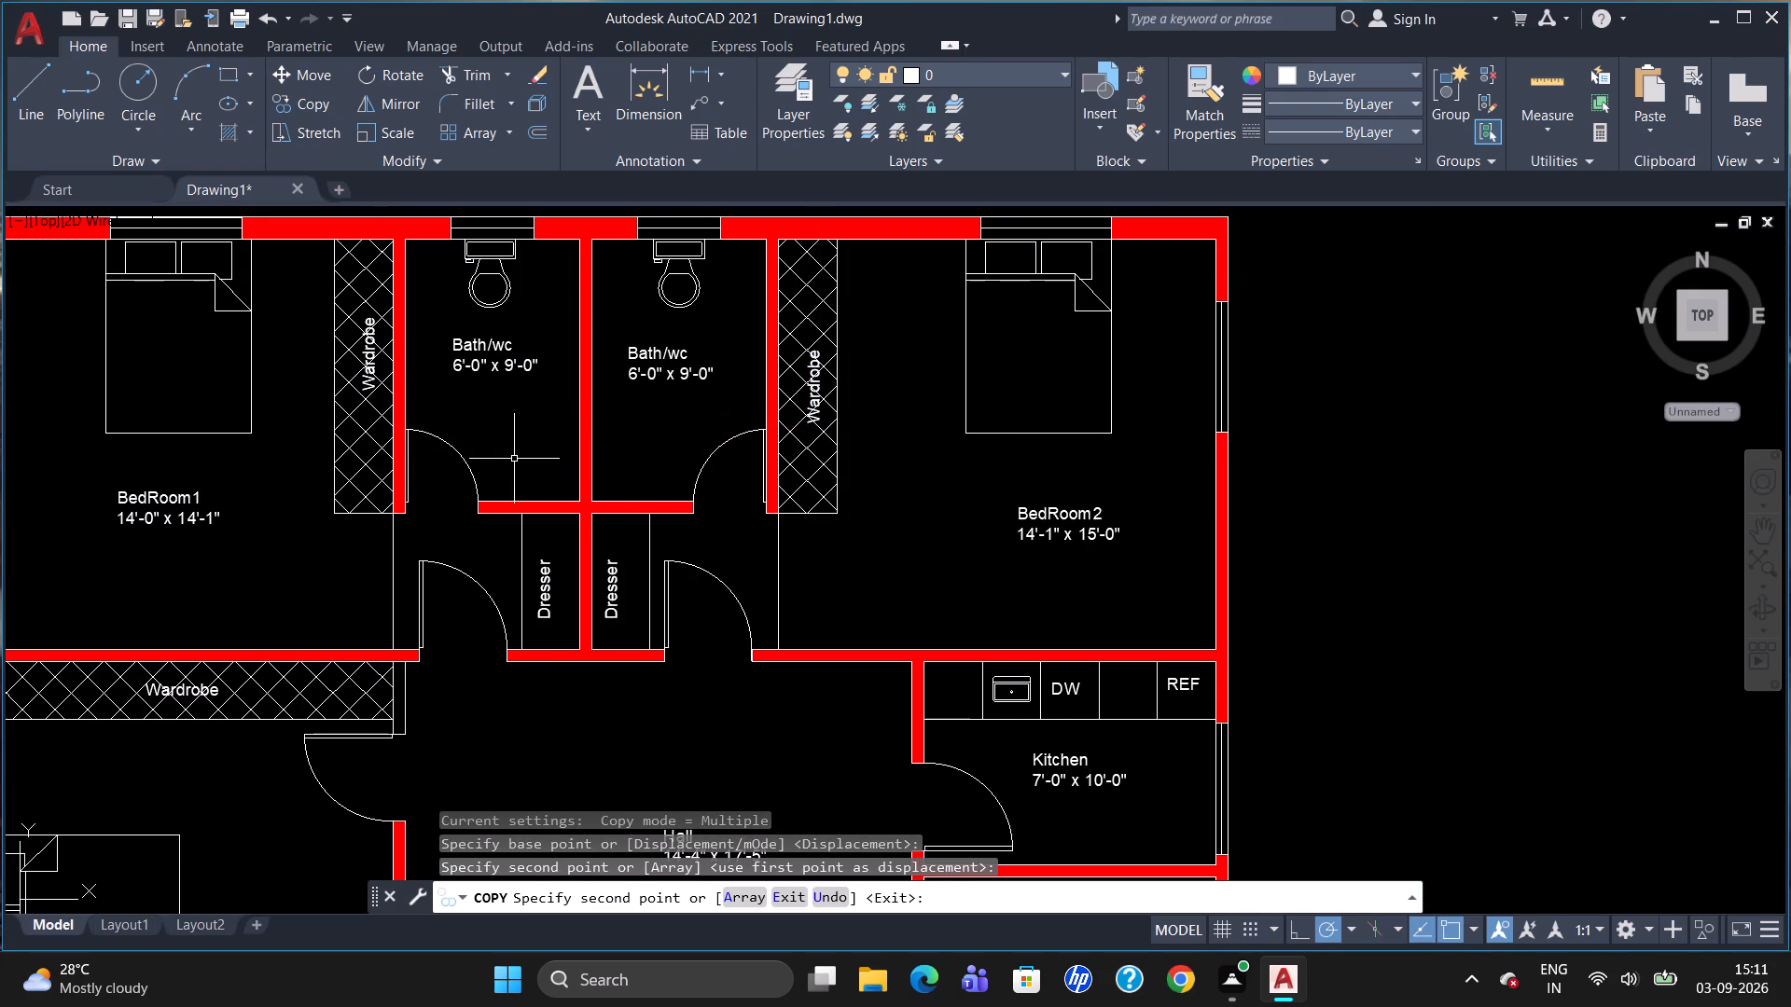
Draw a horizontal line from 15' below the stair-side end of the lower threshold line, extending past BedRoom4's side wall.
scroll(723, 485, "down", 1)
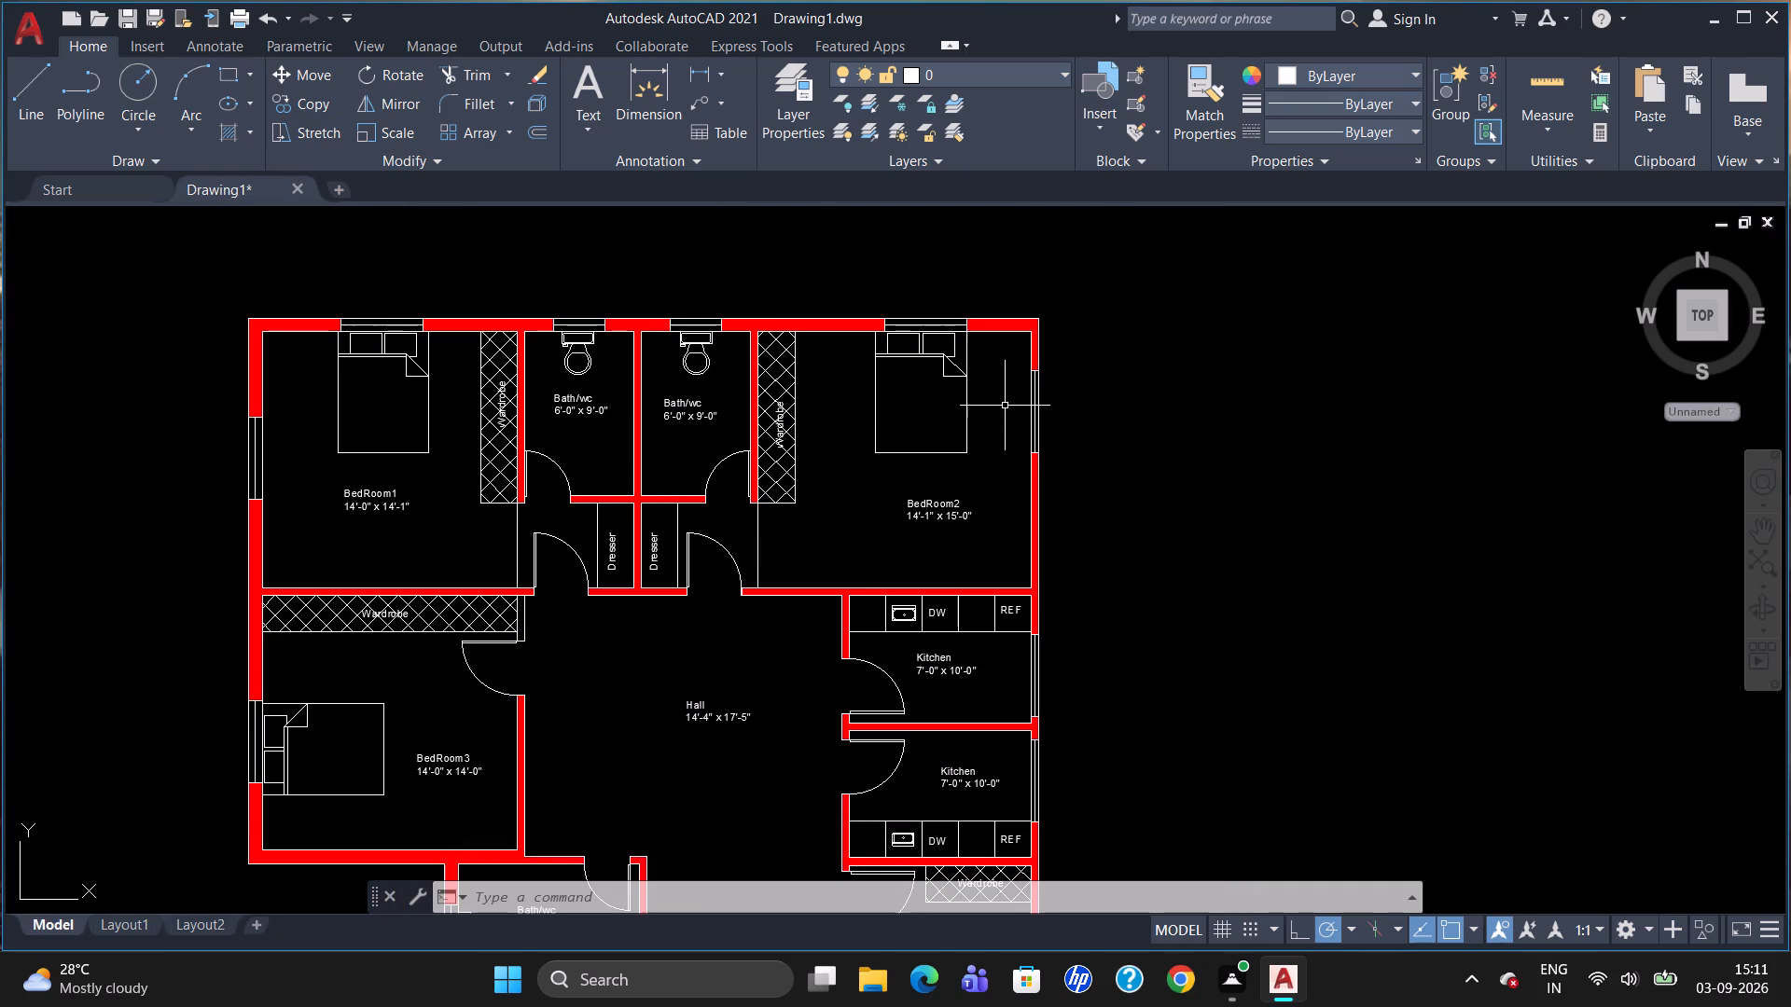
scroll(1006, 402, "down", 1)
scroll(700, 641, "up", 2)
scroll(998, 472, "down", 2)
scroll(797, 645, "up", 1)
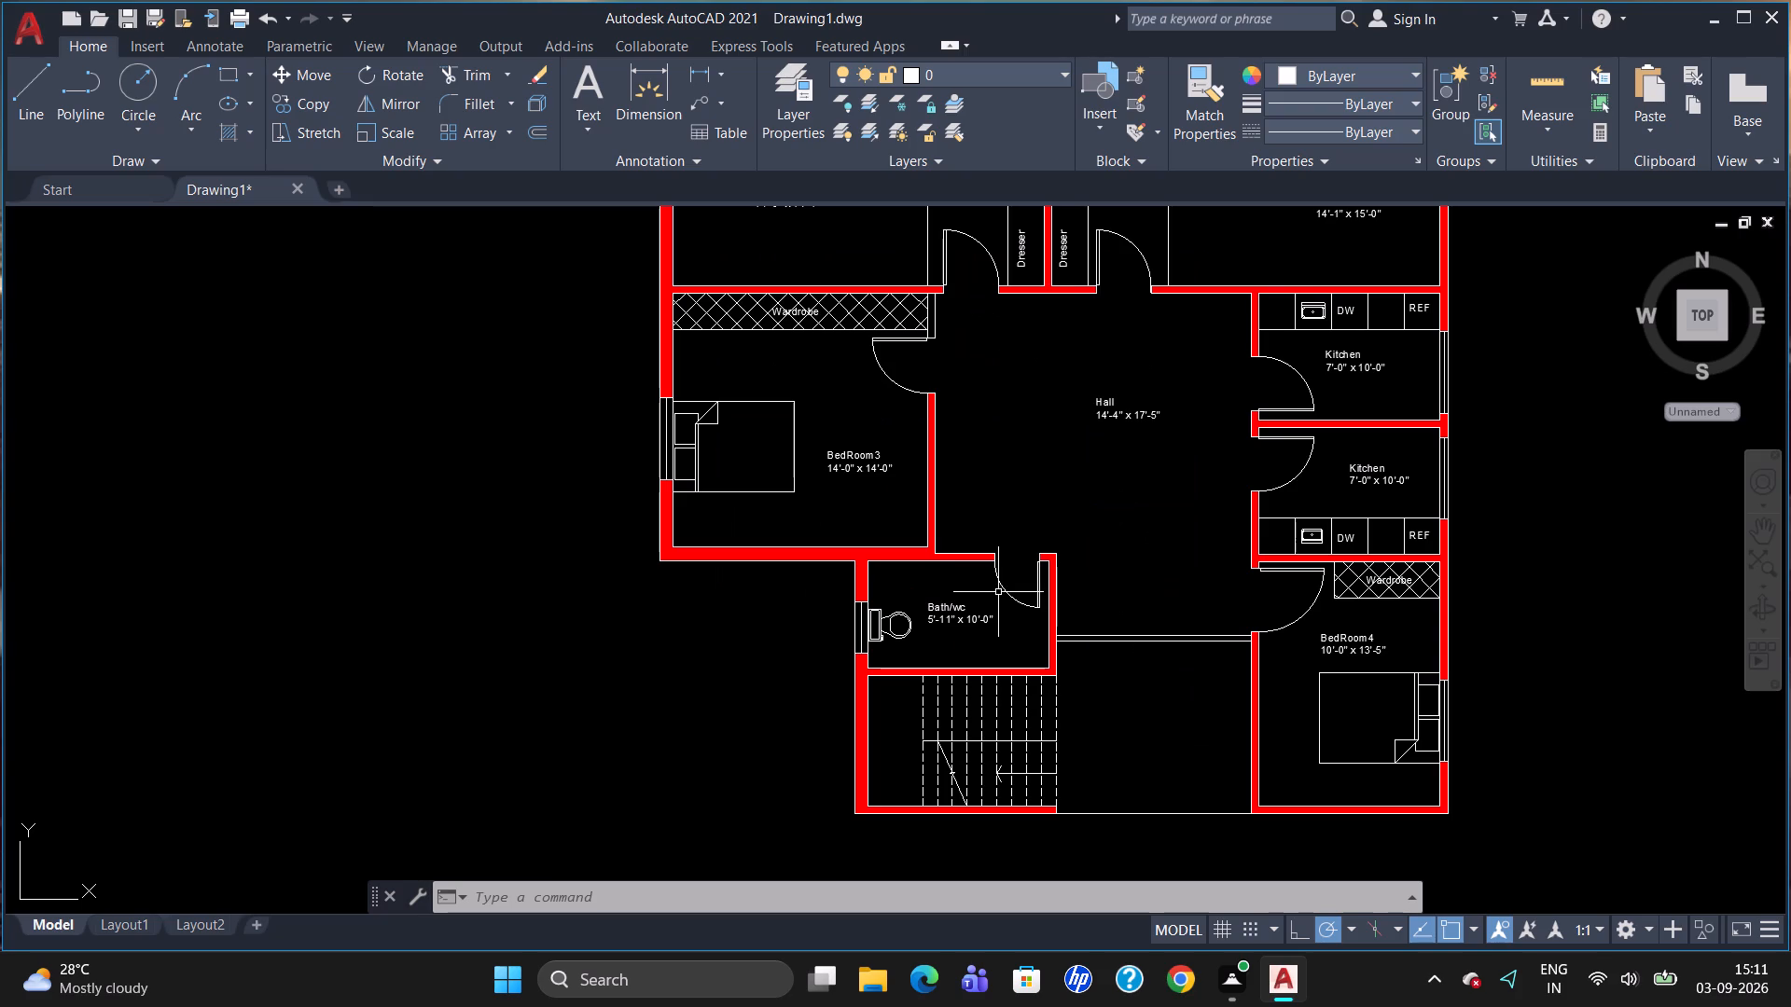
scroll(1006, 511, "down", 1)
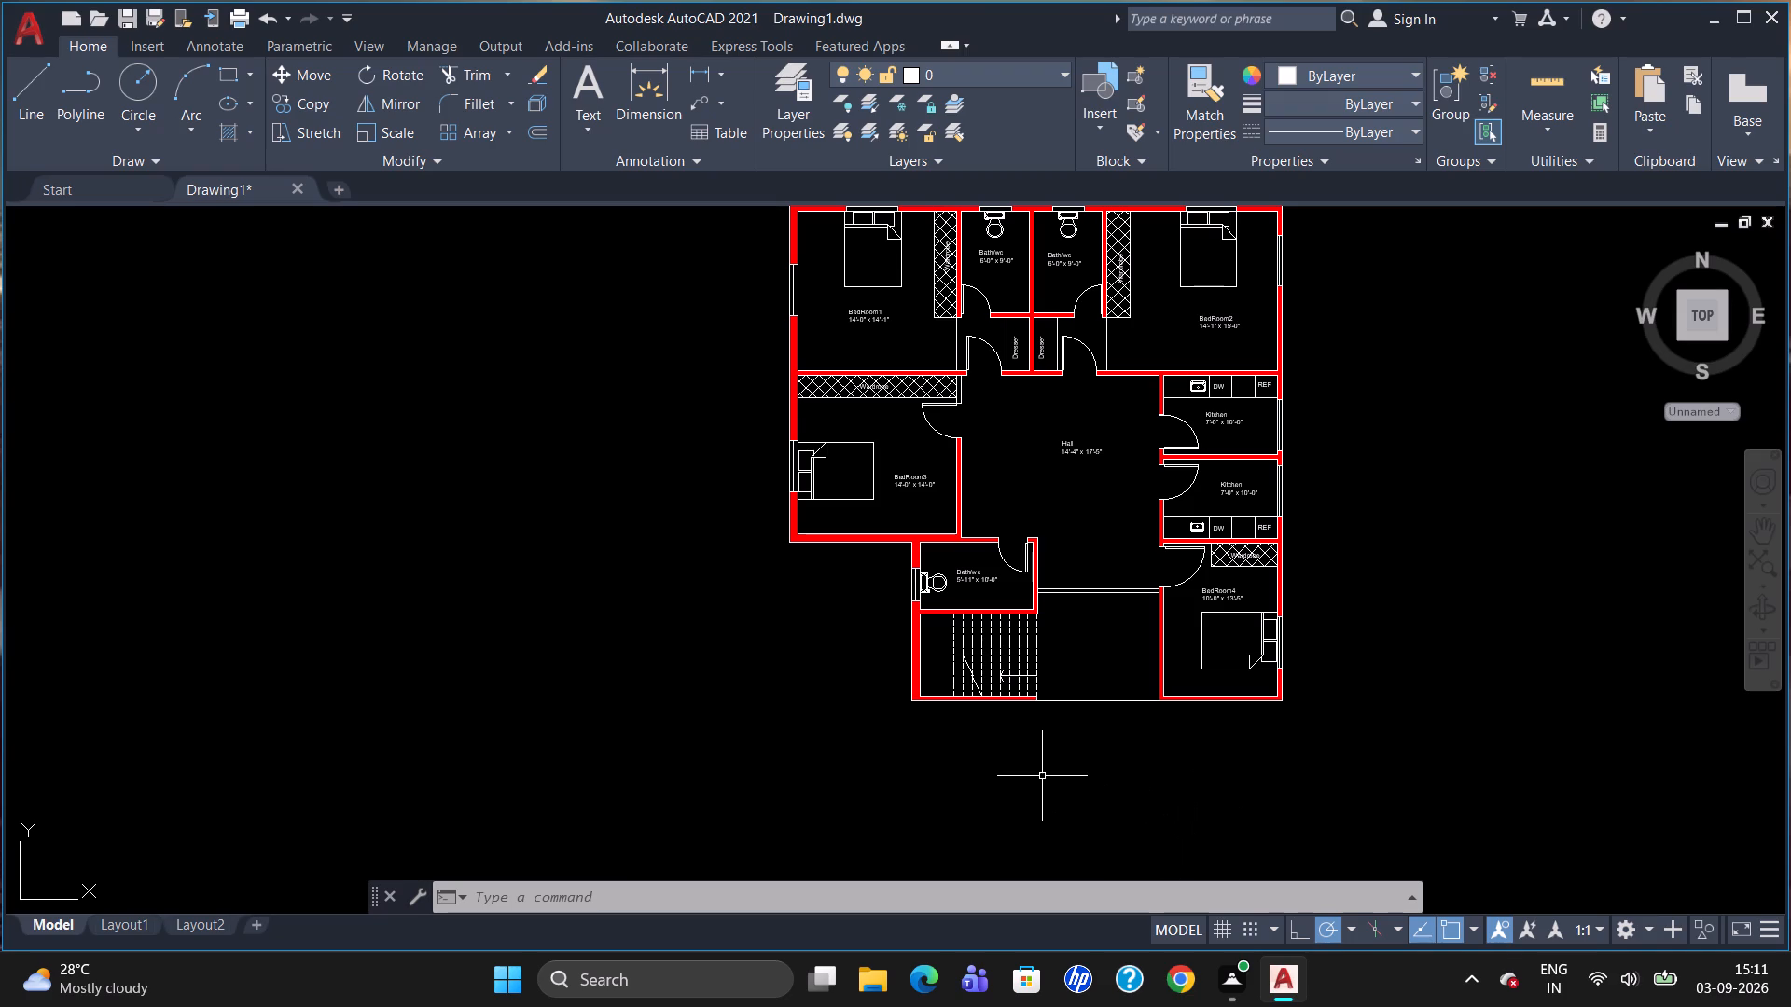
scroll(1062, 793, "up", 2)
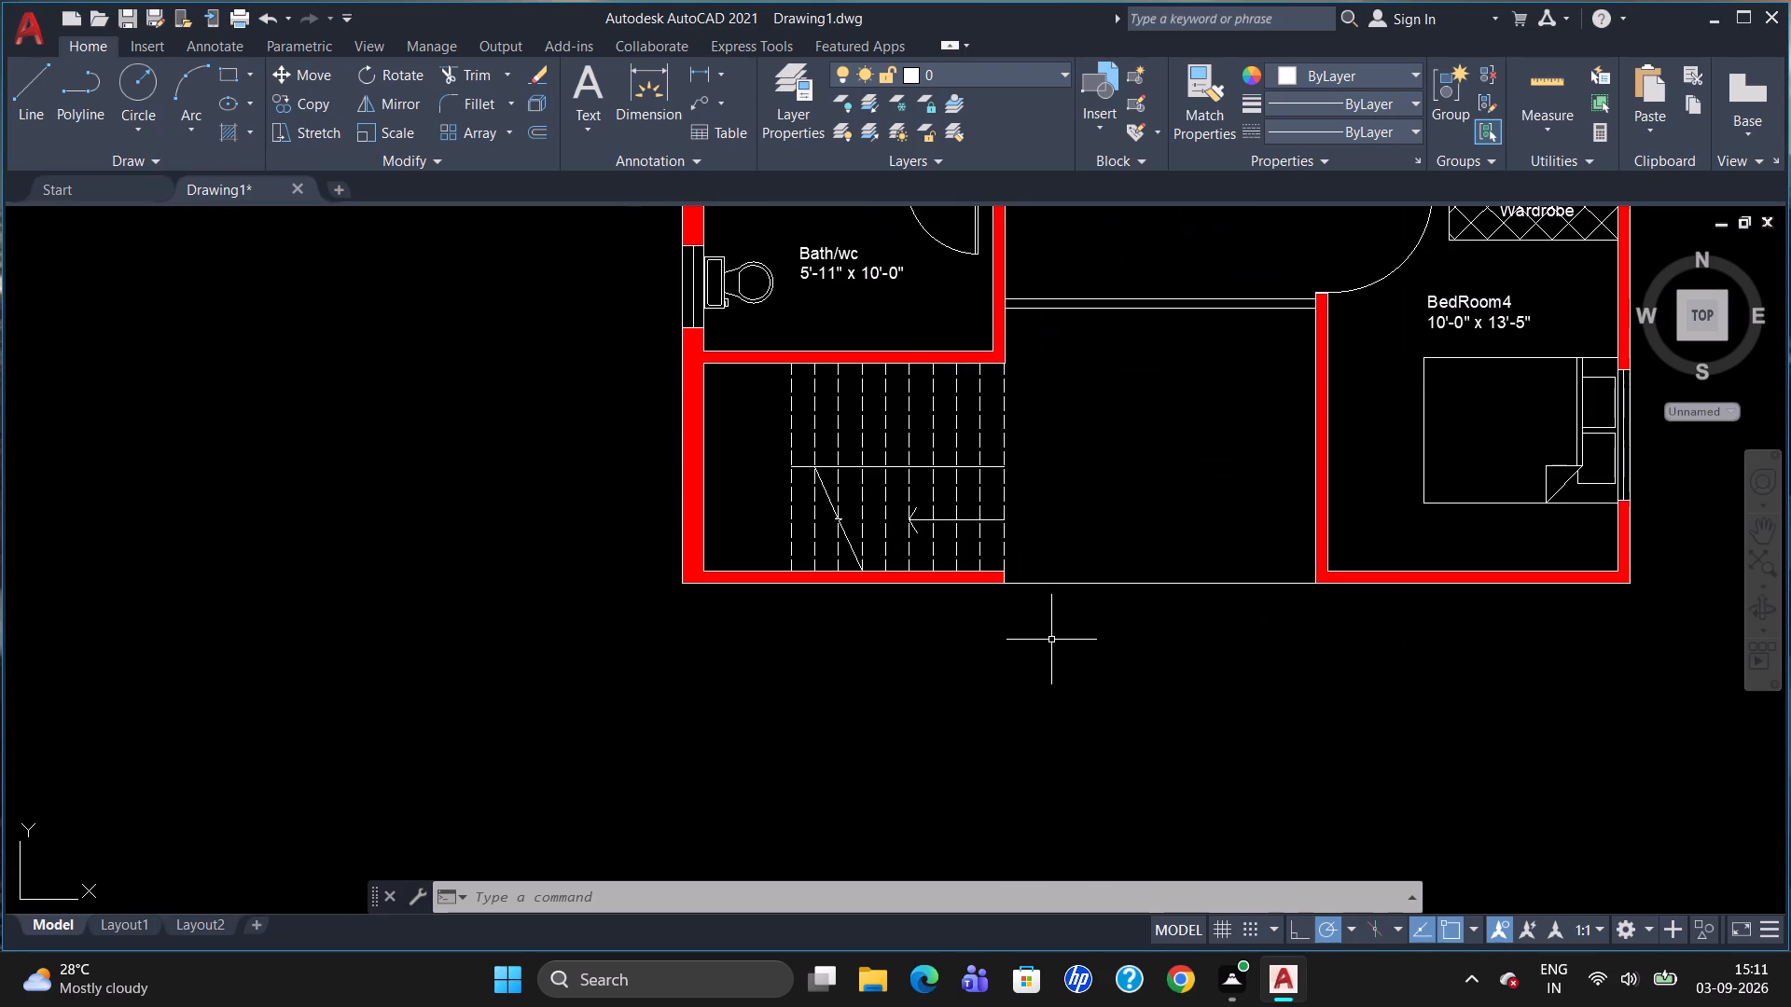
key("l")
key("Return")
type("tk")
key("Return")
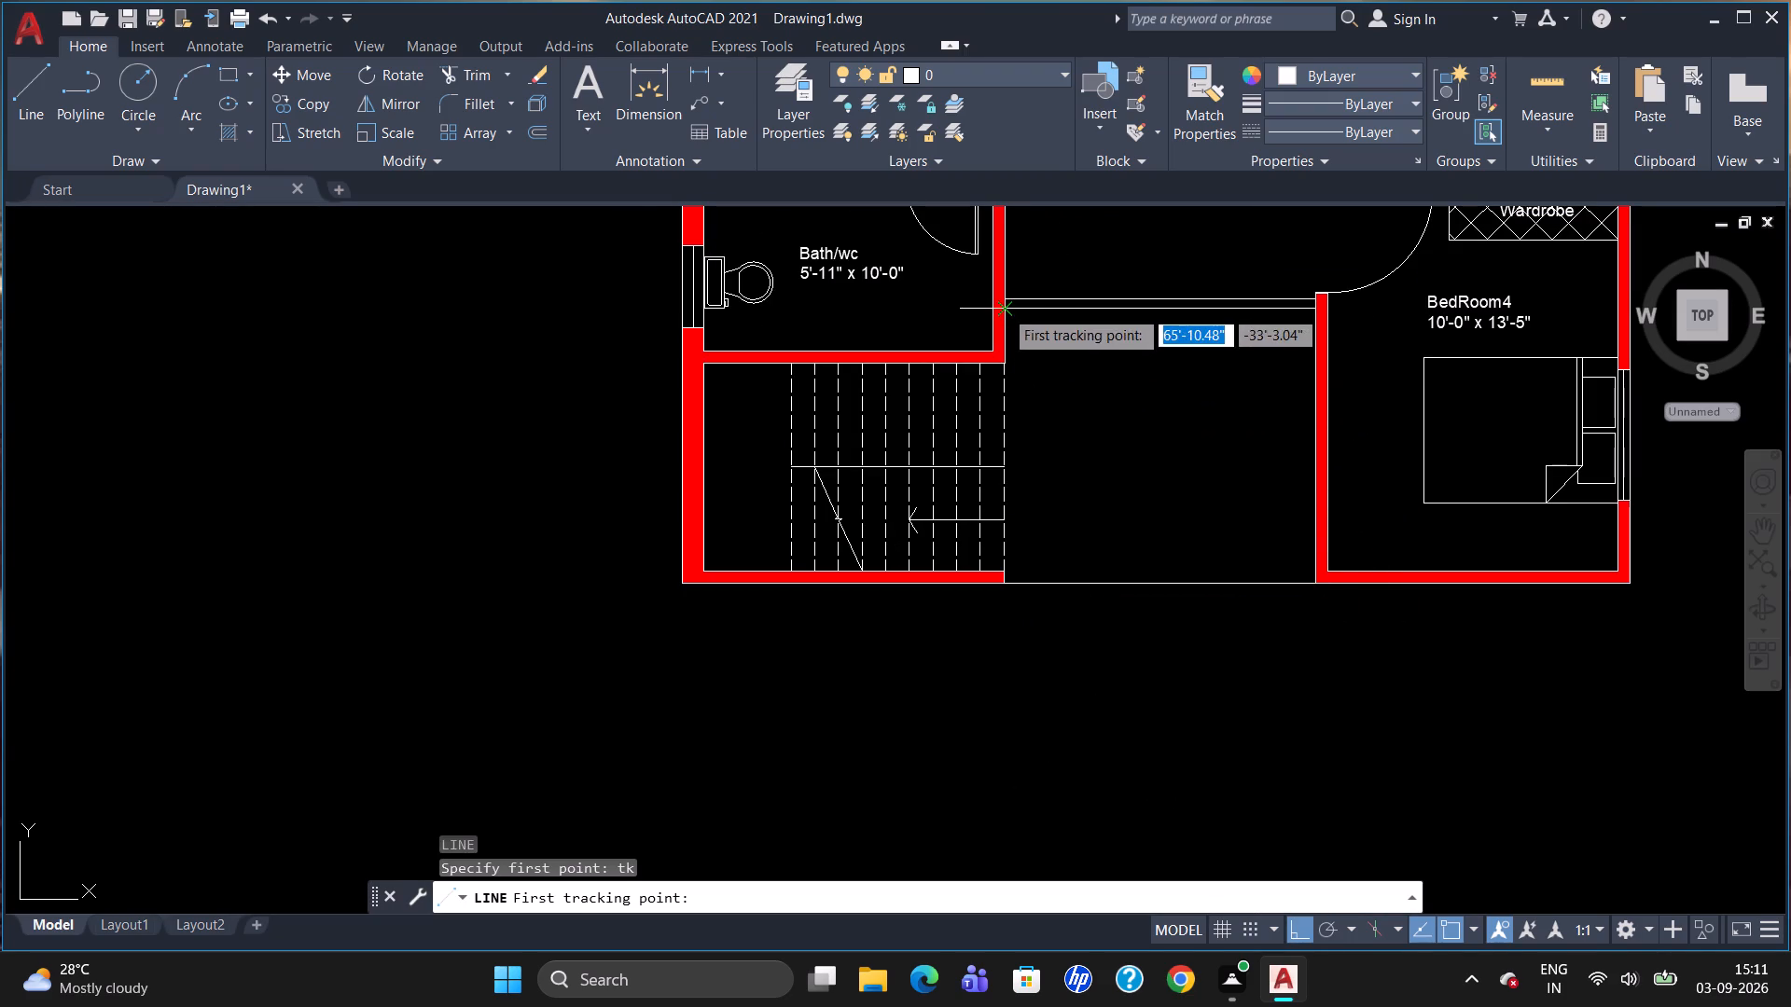
left_click_drag(1004, 308, 1007, 320)
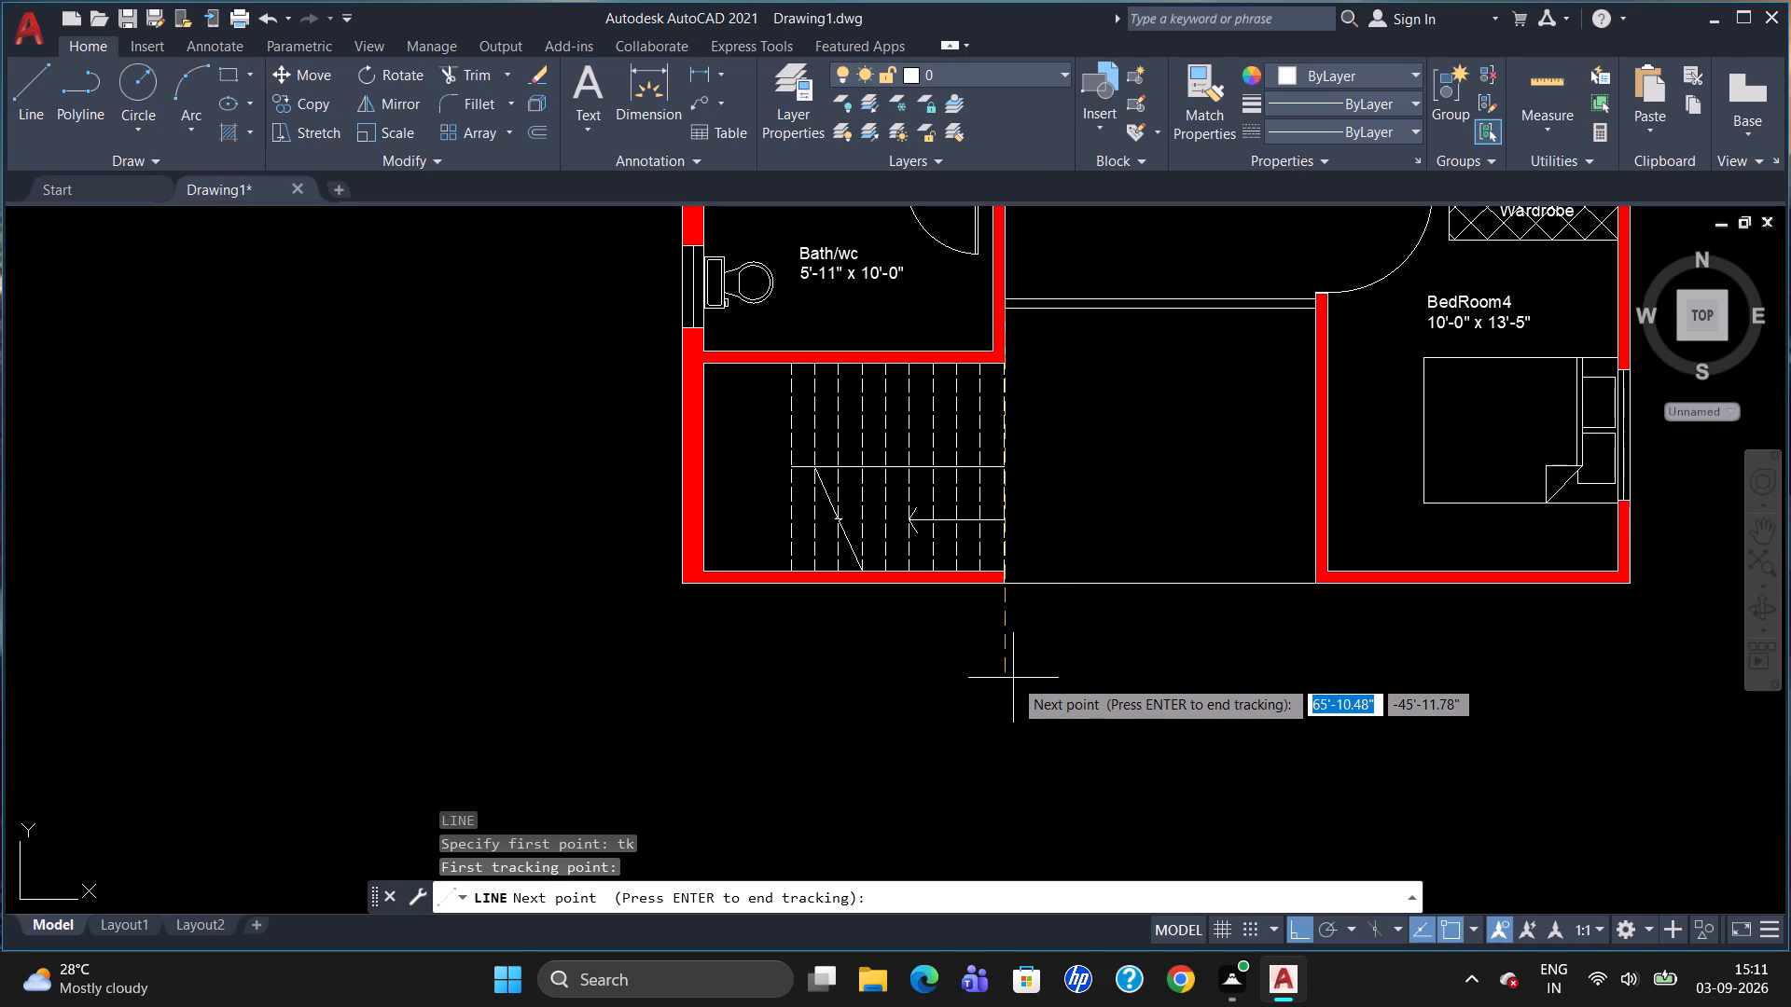
key("1")
type("5'")
key("Return")
key("Return")
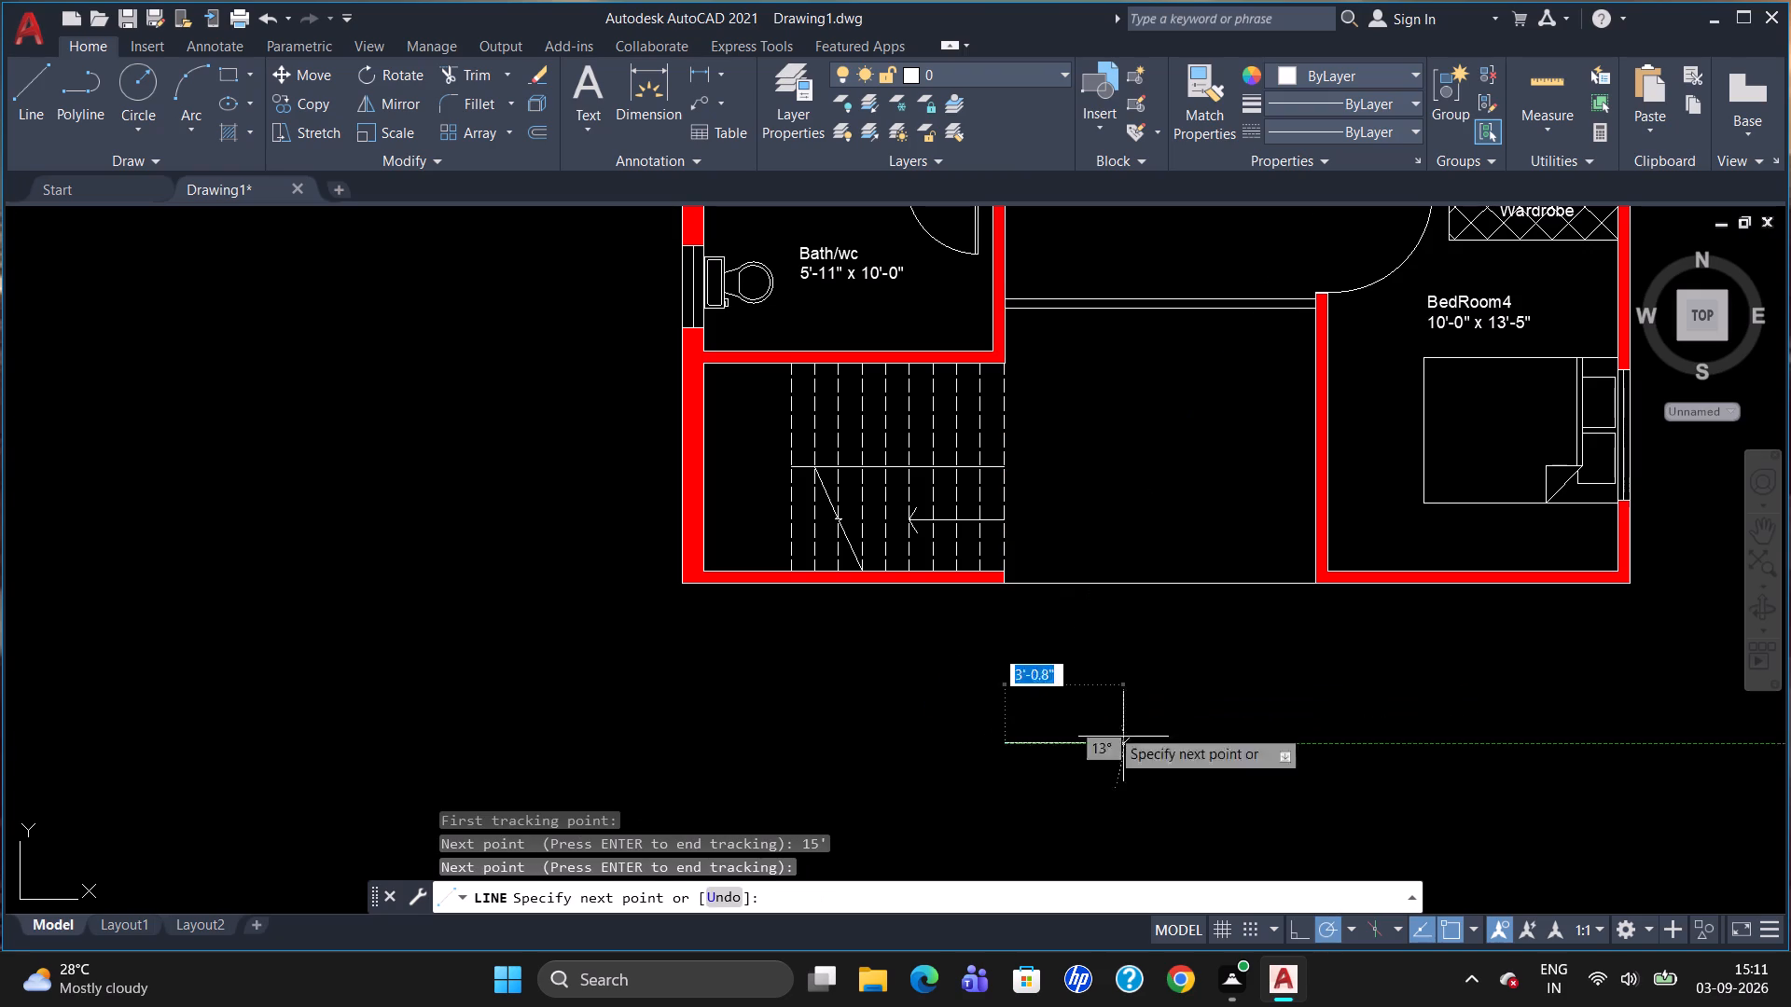
left_click(1397, 743)
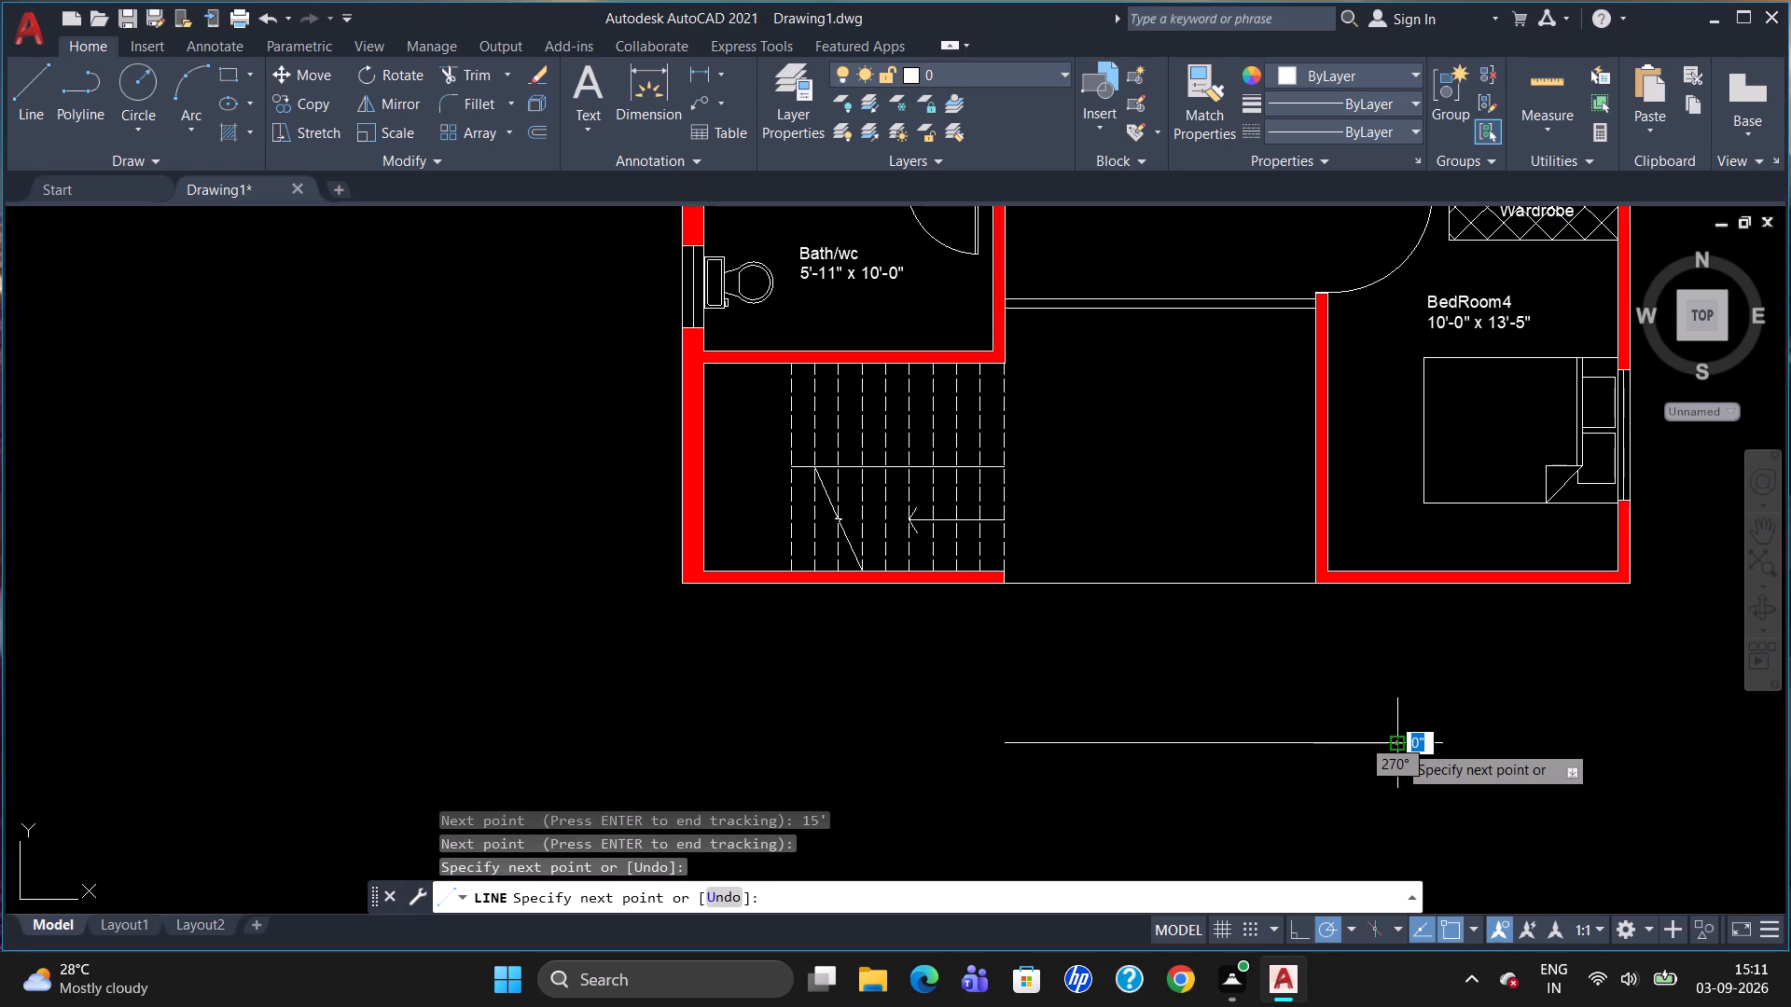
key("Escape")
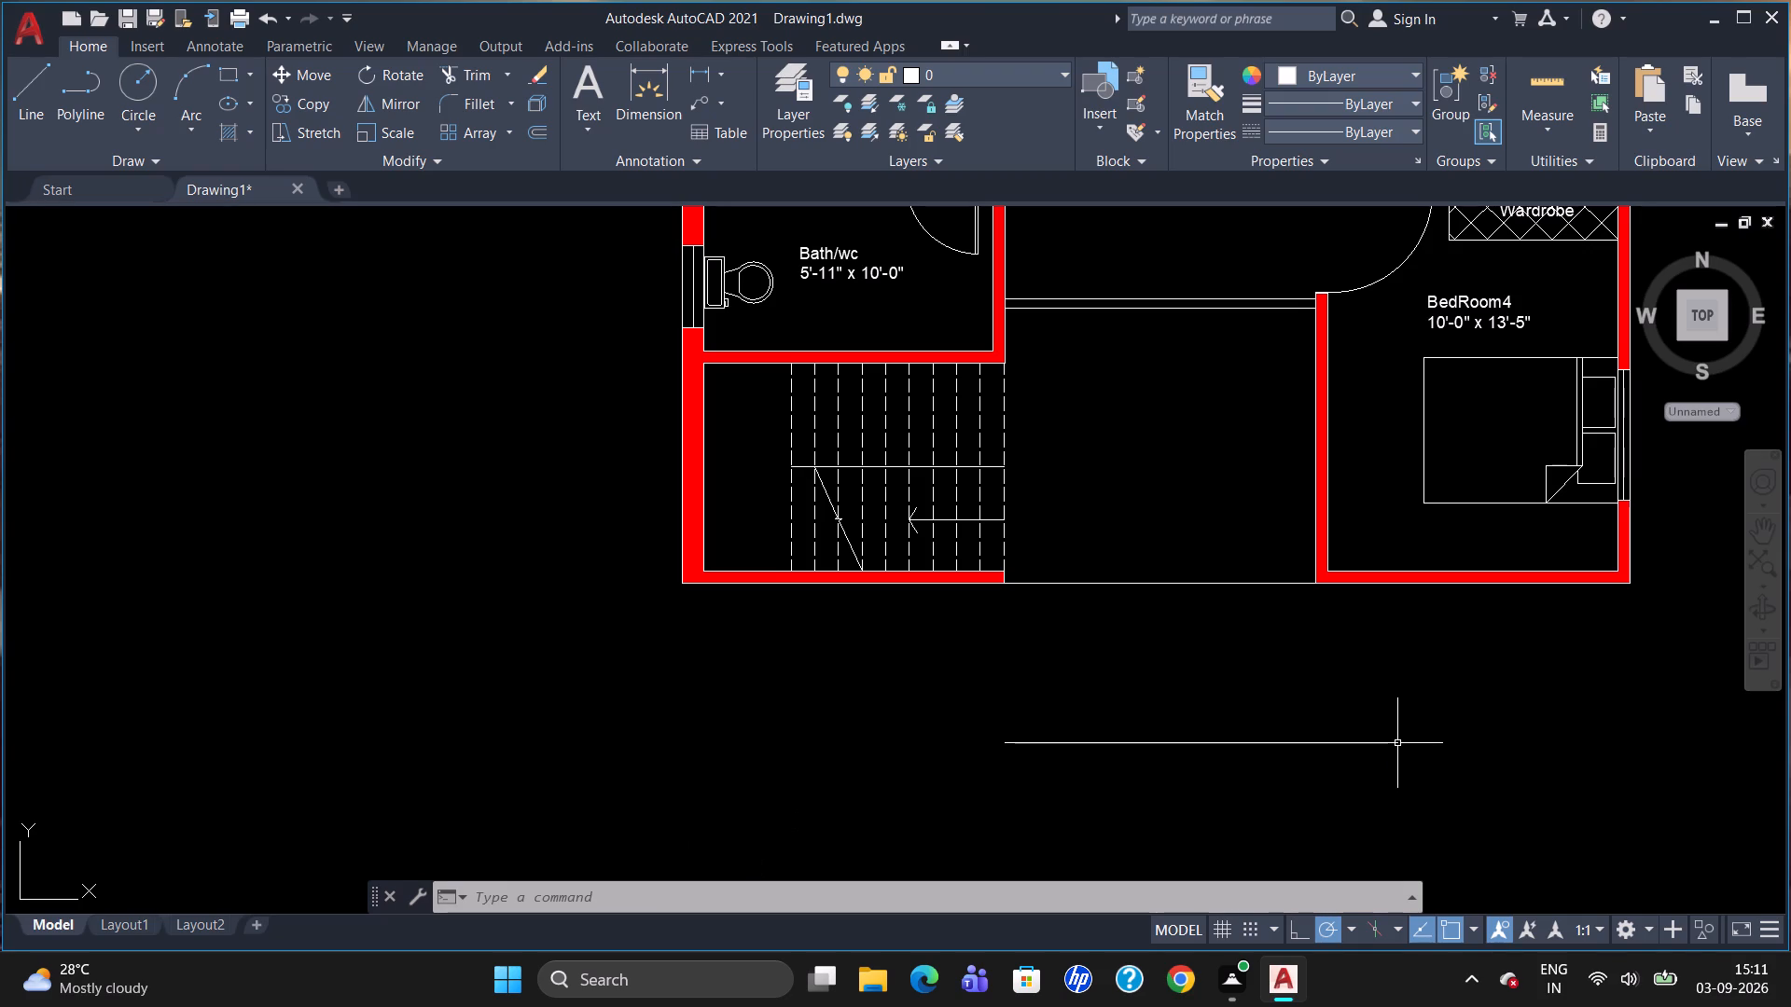
Draw a vertical line from the outer corner of the staircase's bottom wall down to the new horizontal line's start.
key("l")
key("Return")
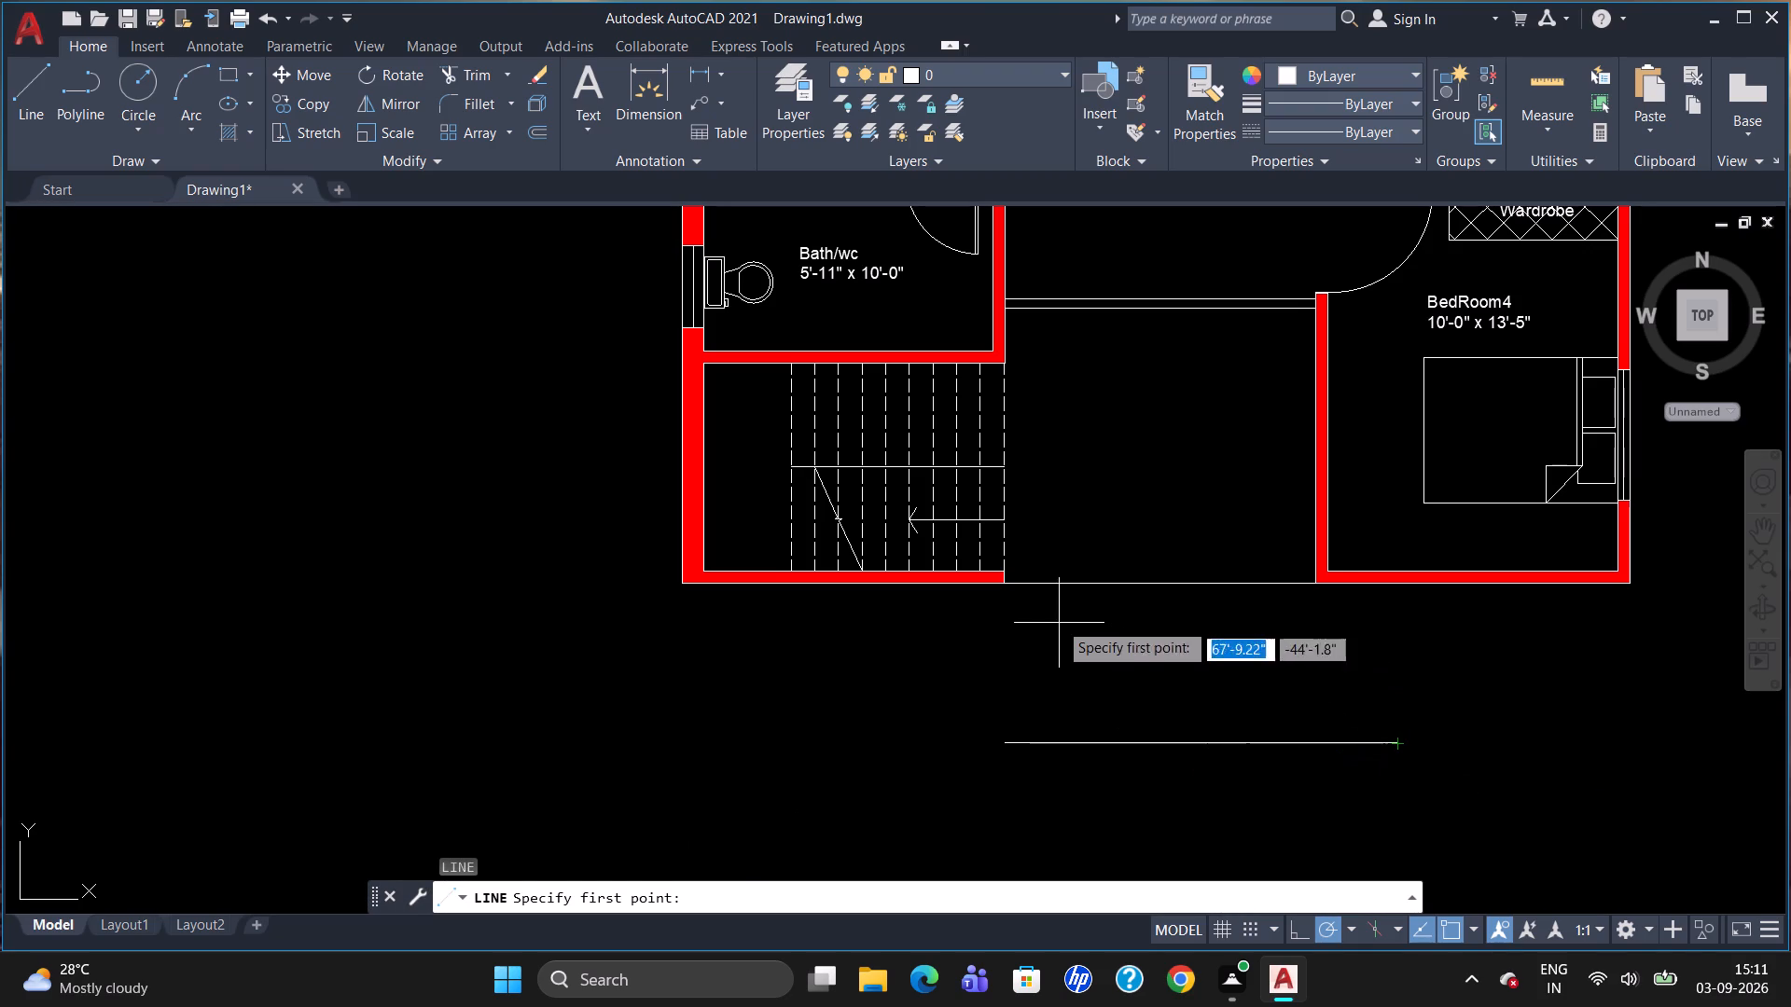
left_click_drag(1002, 586, 1000, 599)
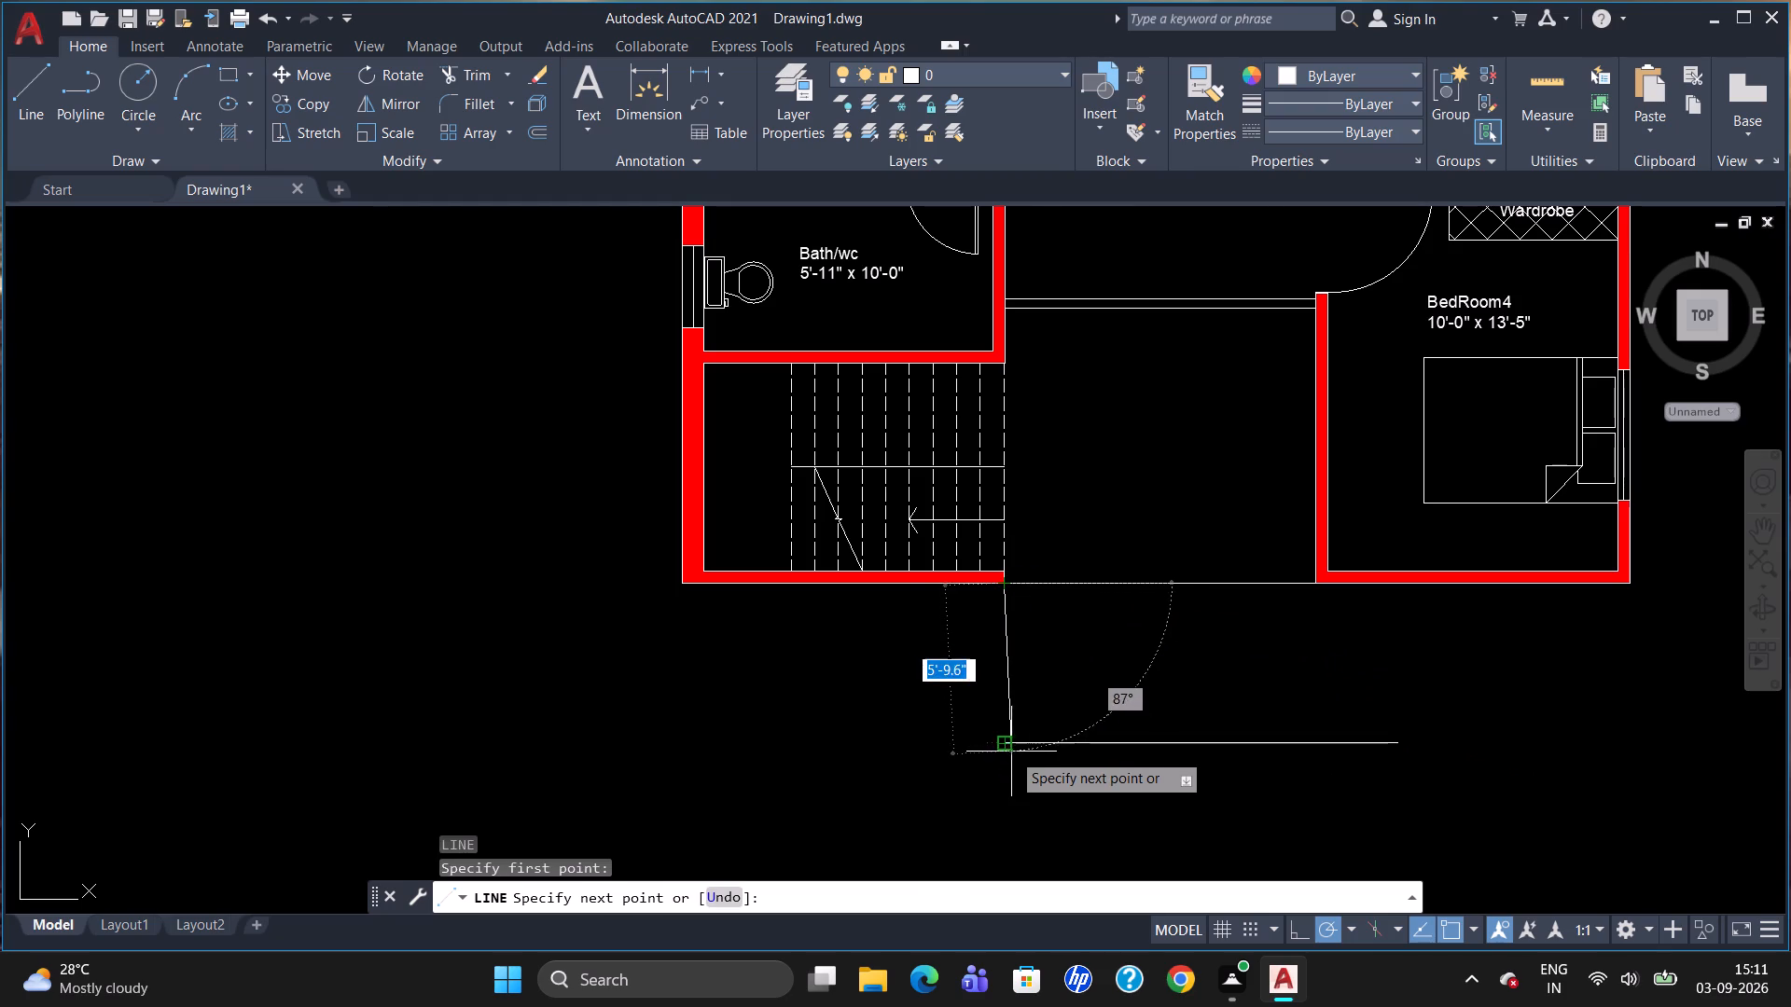
left_click(1003, 755)
key("Escape")
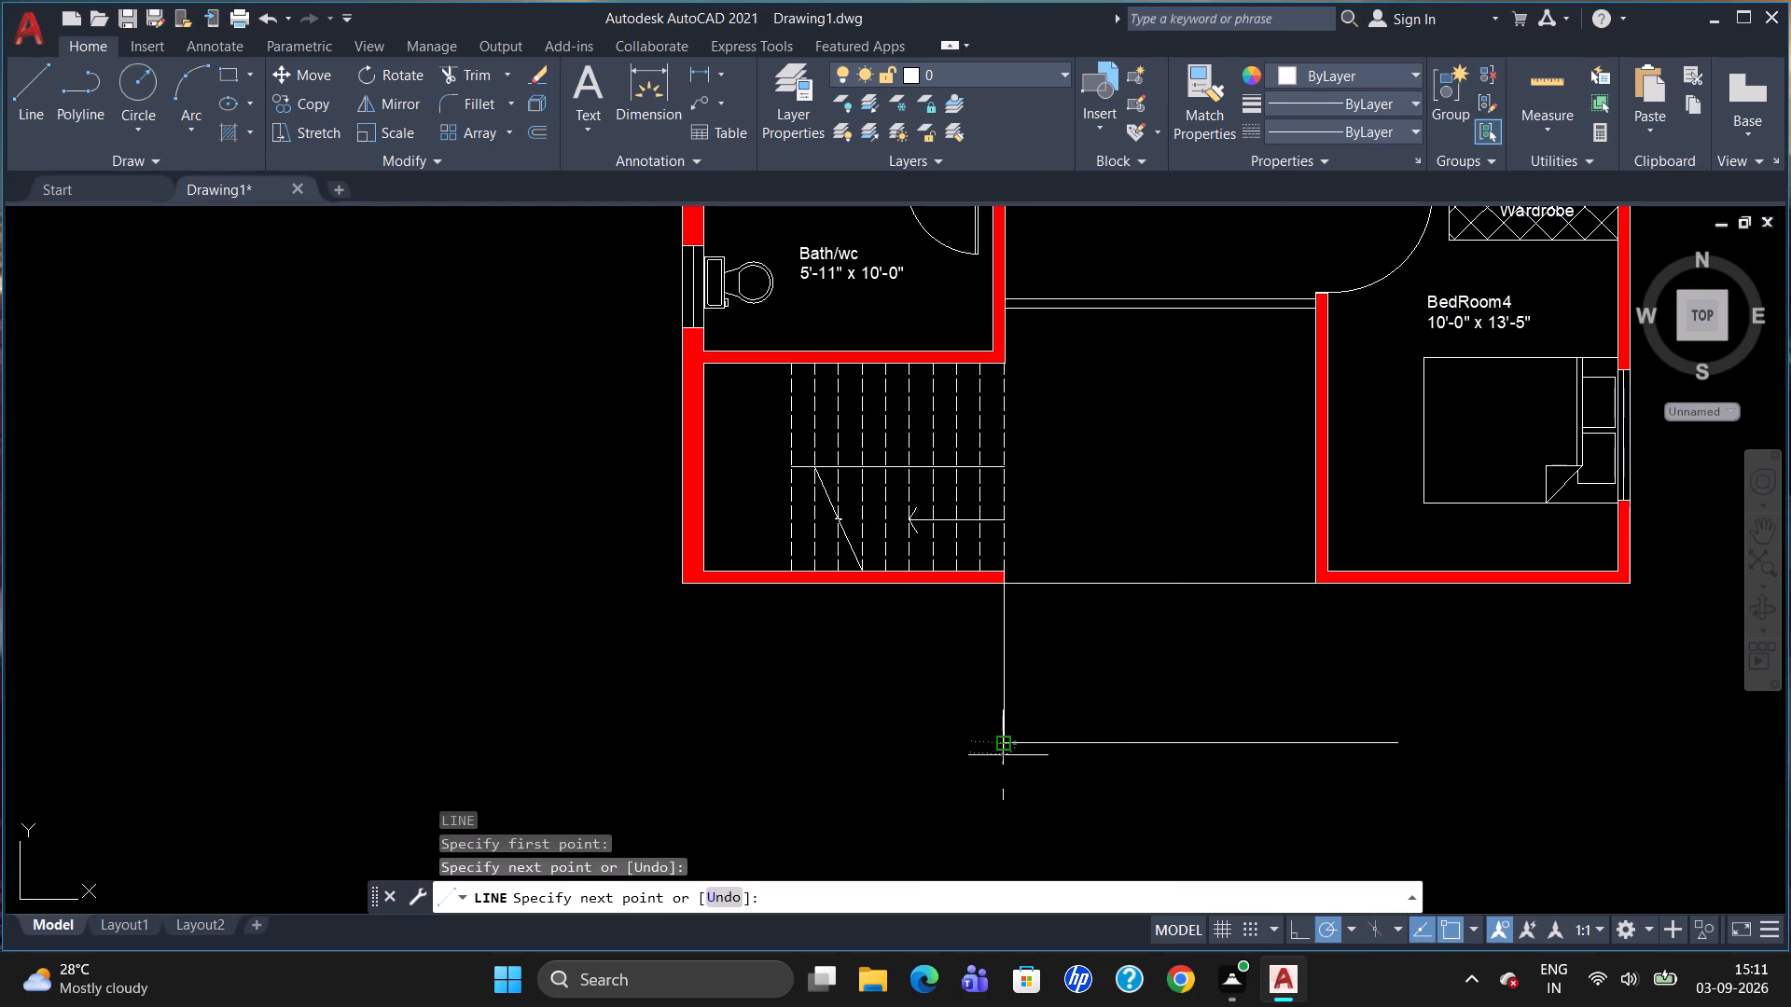
Draw a vertical line about 5'-6" long from BedRoom4's lower outer wall corner down to the horizontal line.
key("l")
key("Return")
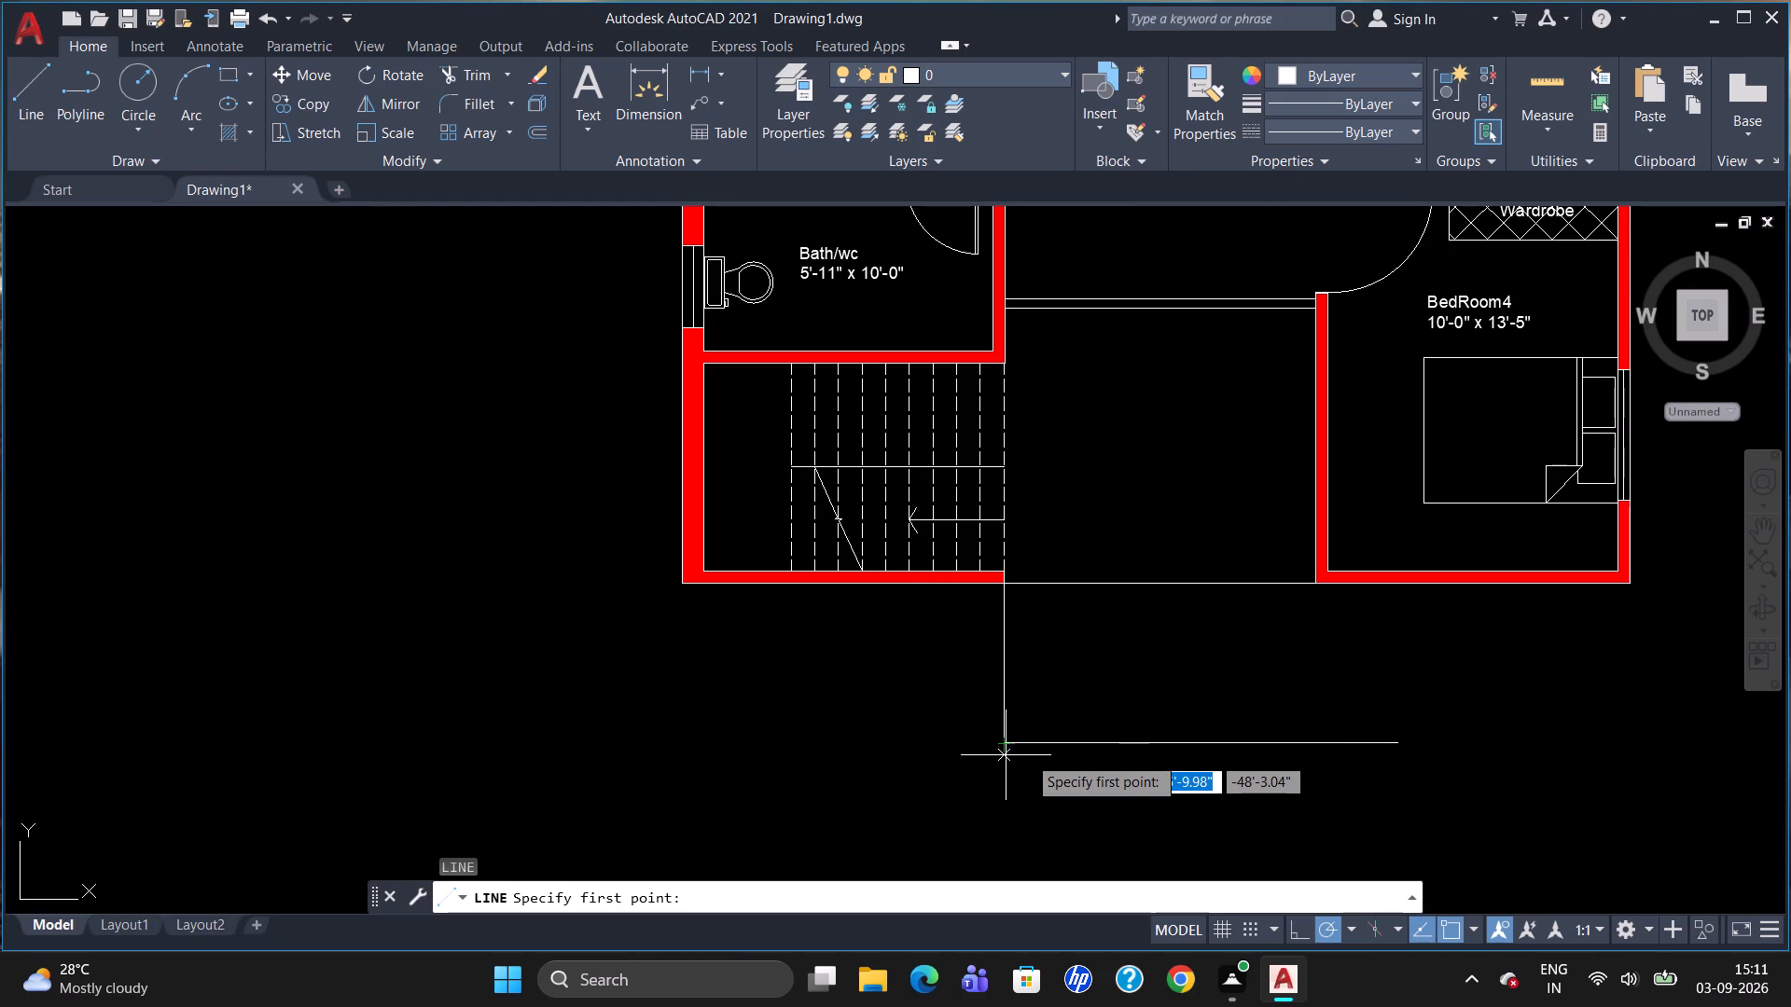
left_click(1319, 588)
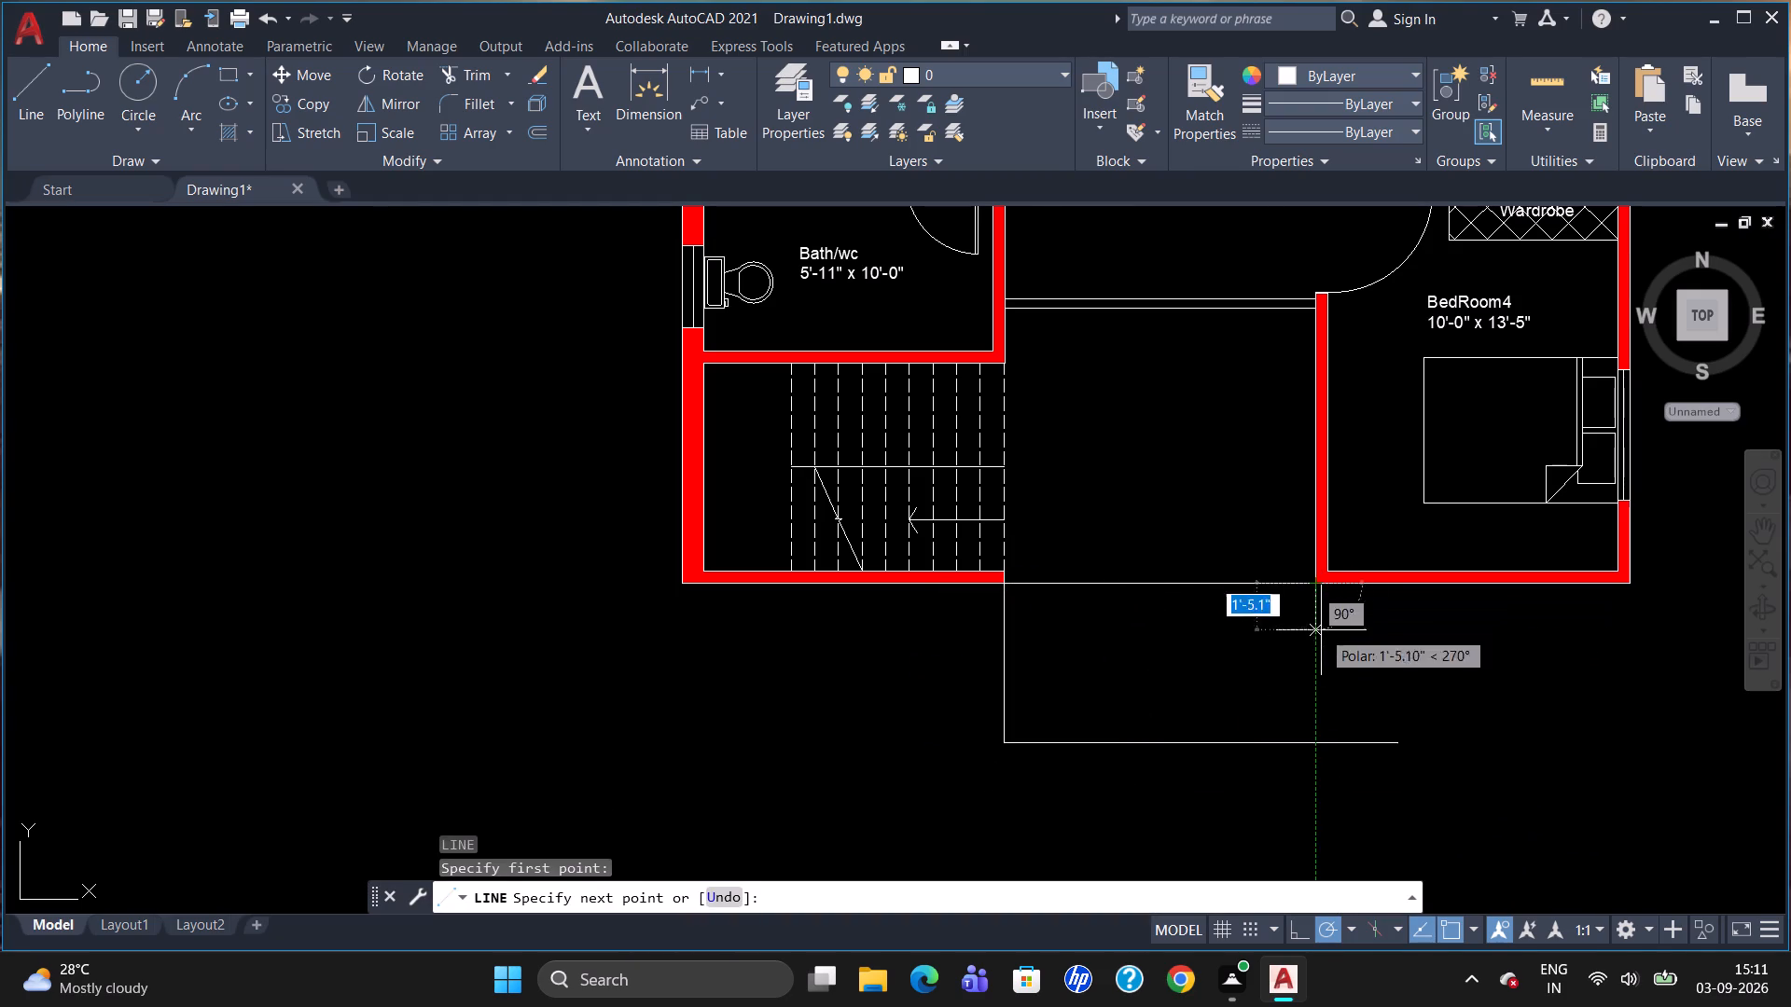
left_click(1315, 749)
key("Escape")
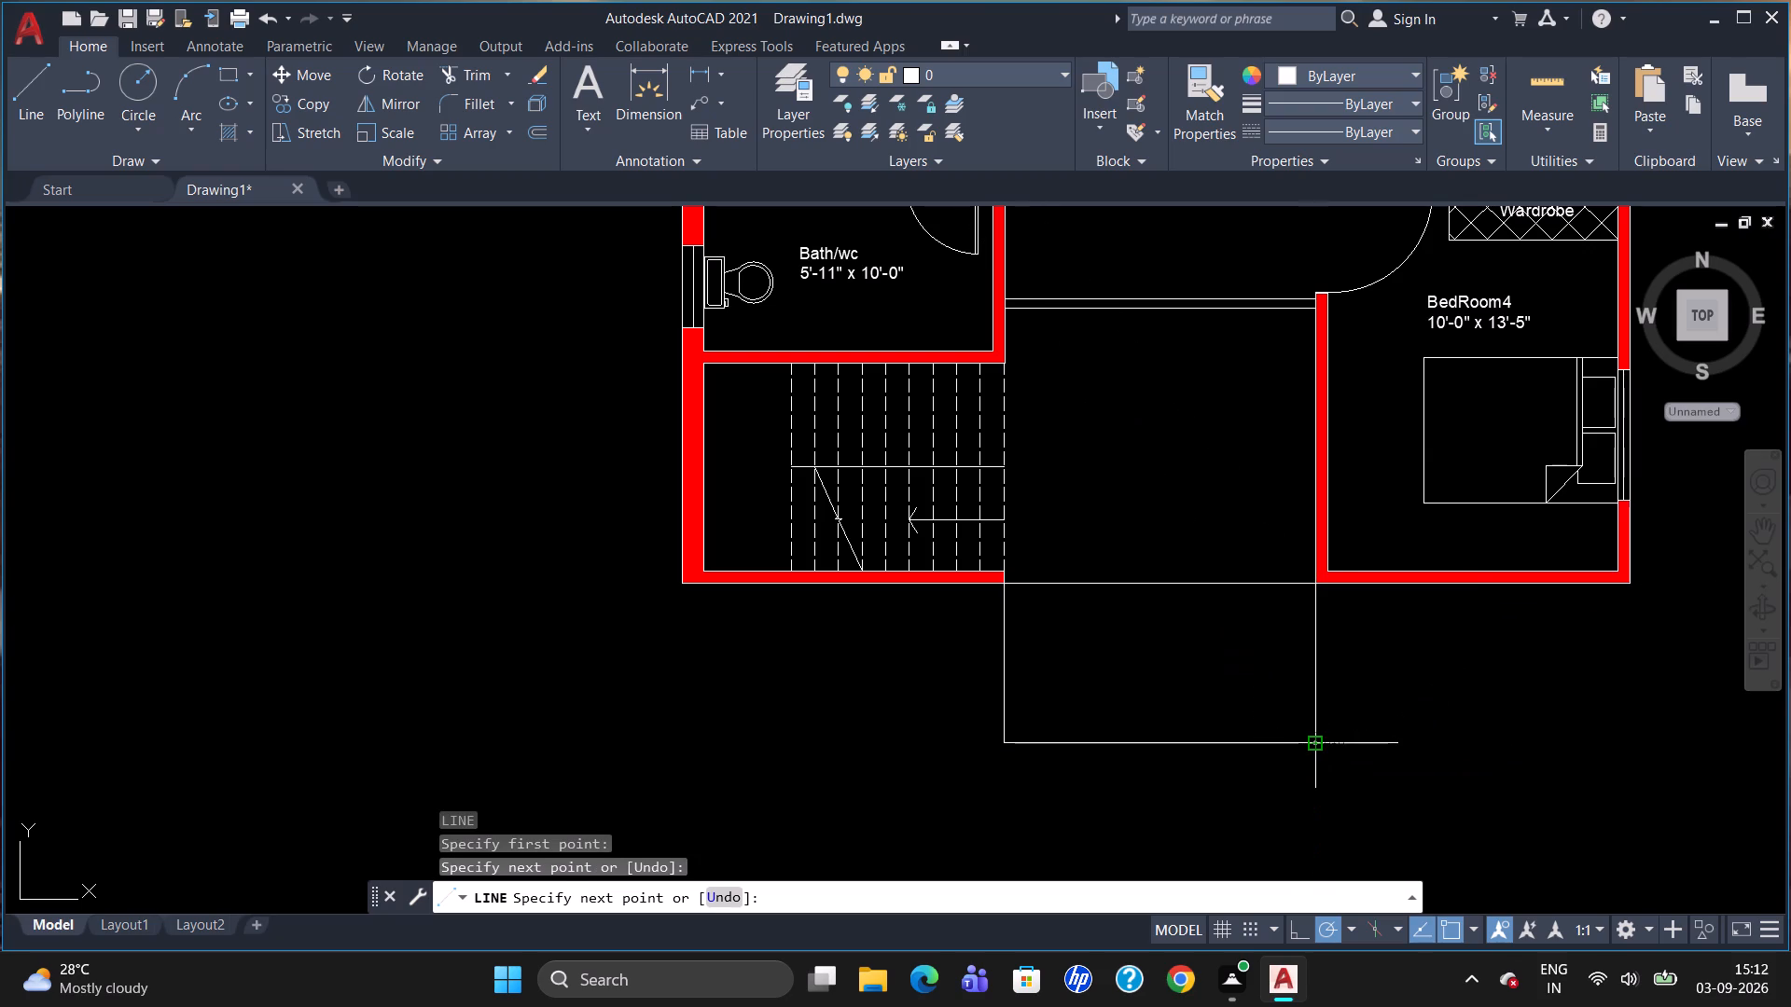
Trim the horizontal line's overhang beyond the vertical line below BedRoom4's wall corner.
type("tr")
key("Return")
key("Return")
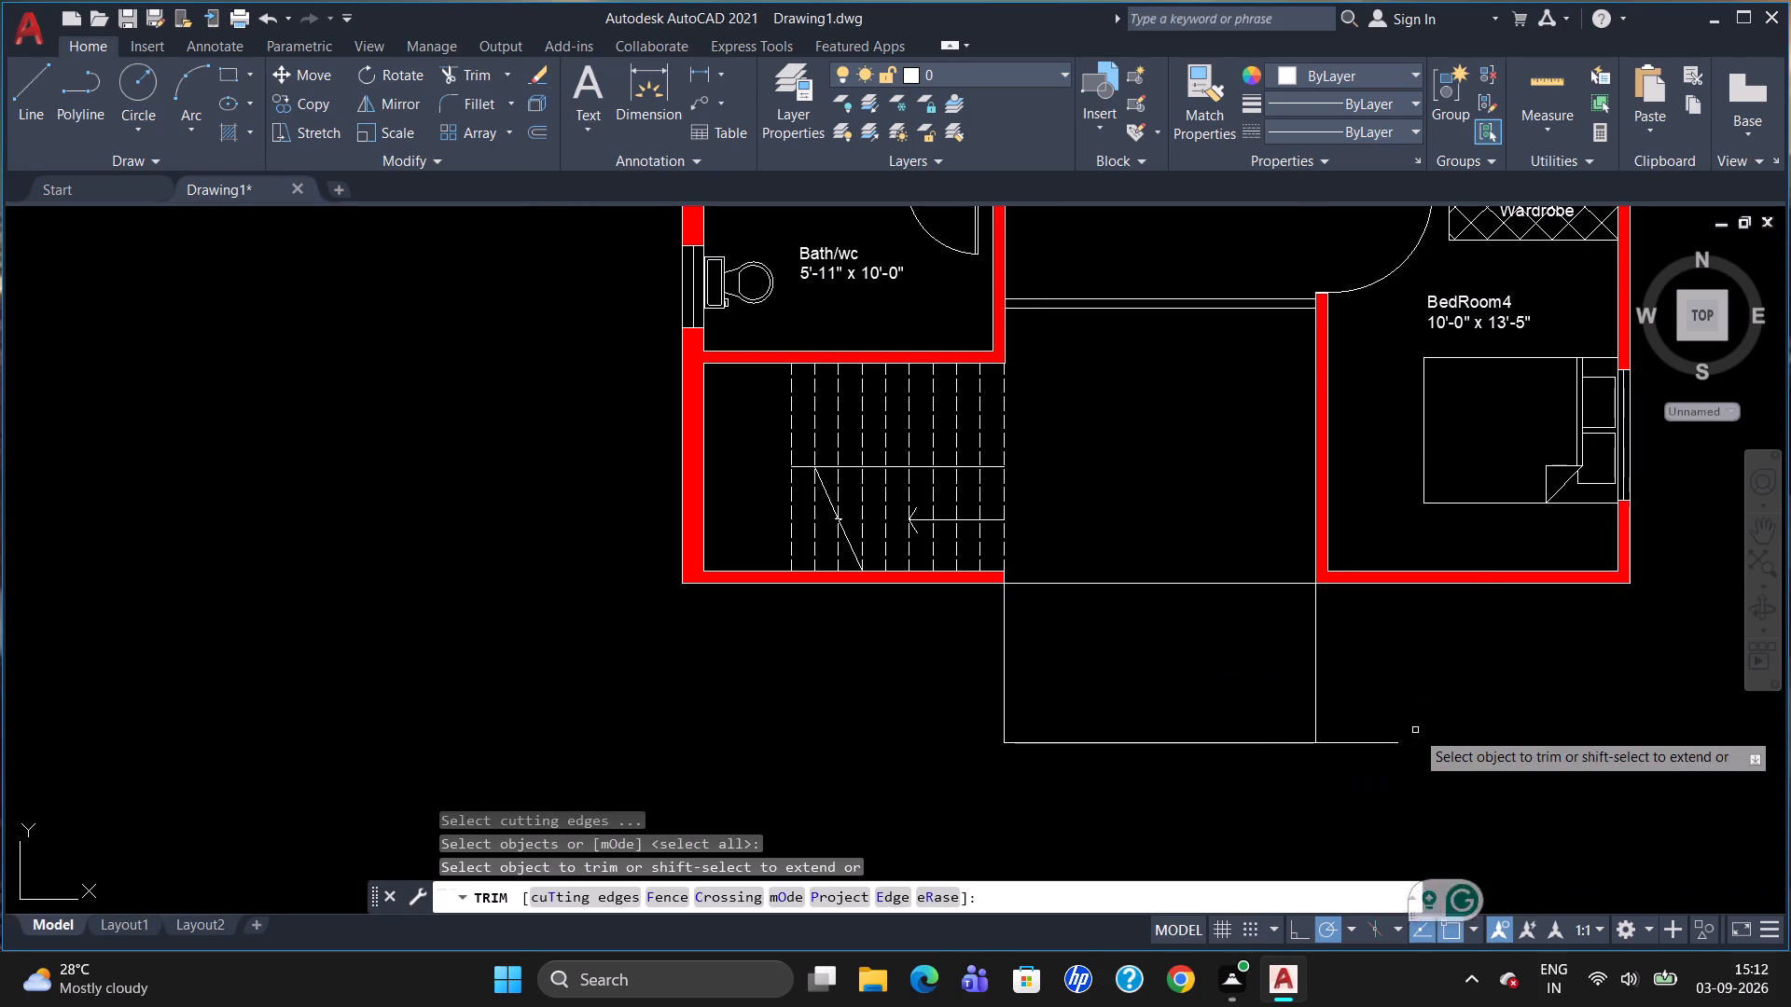
left_click(1342, 740)
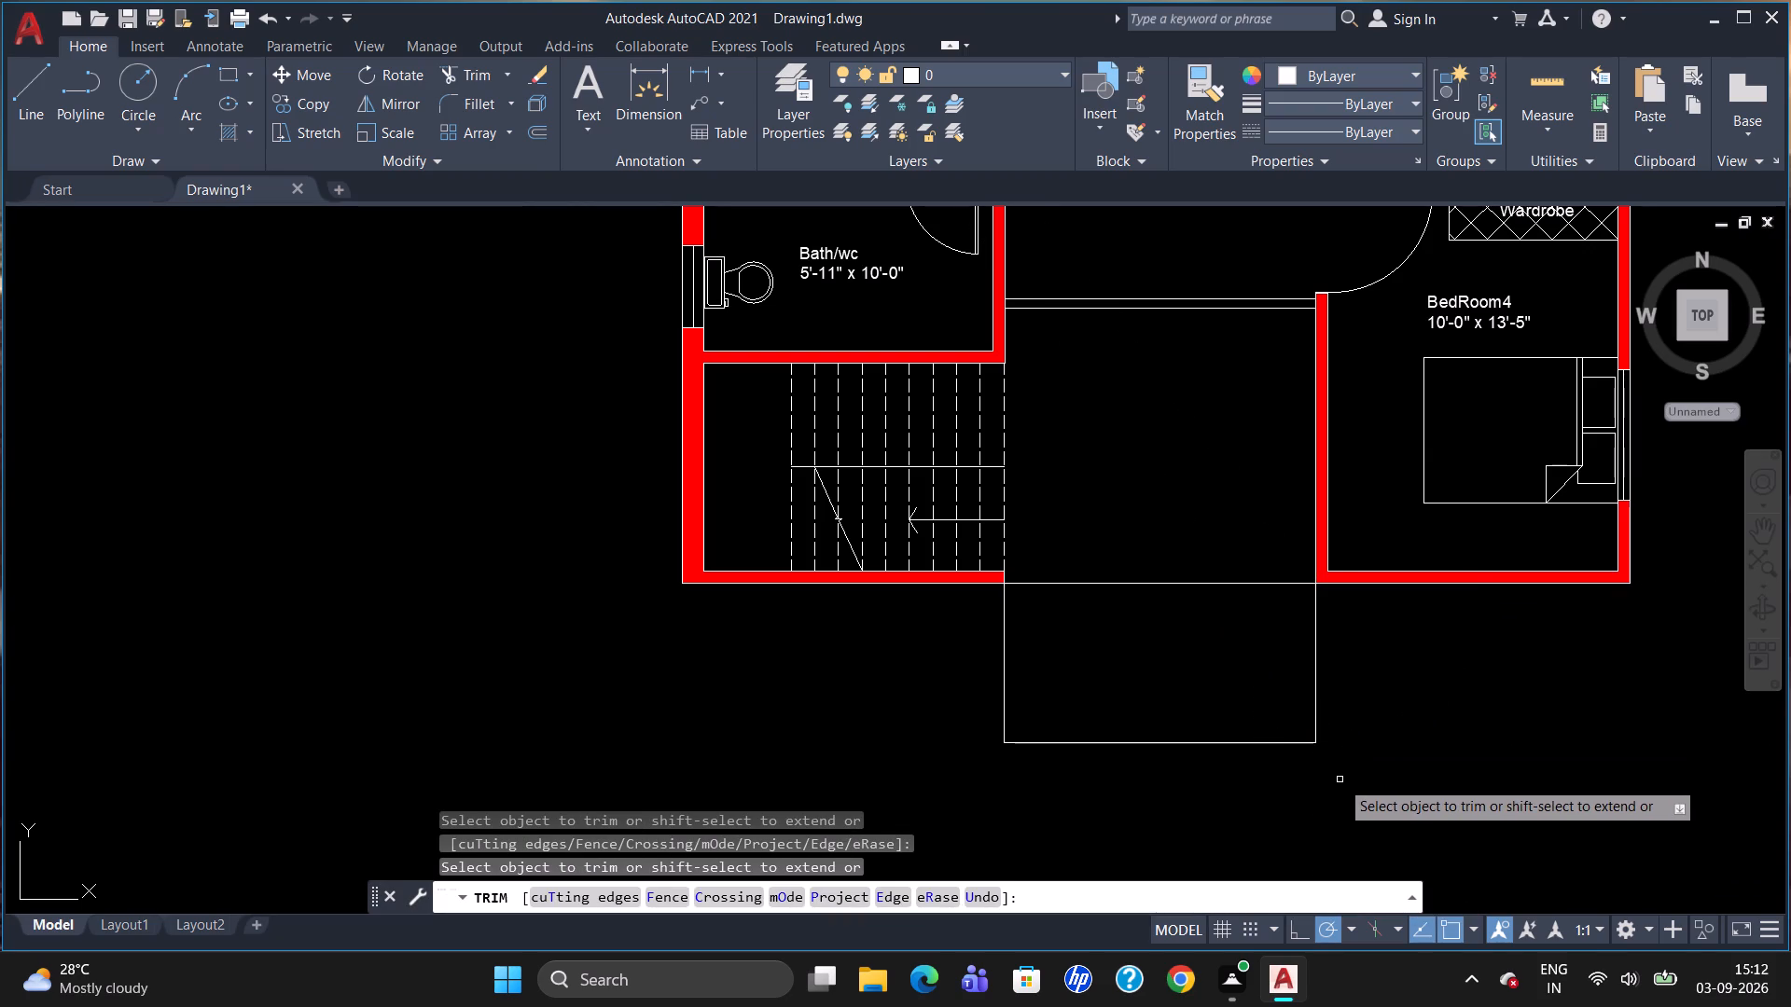
key("Escape")
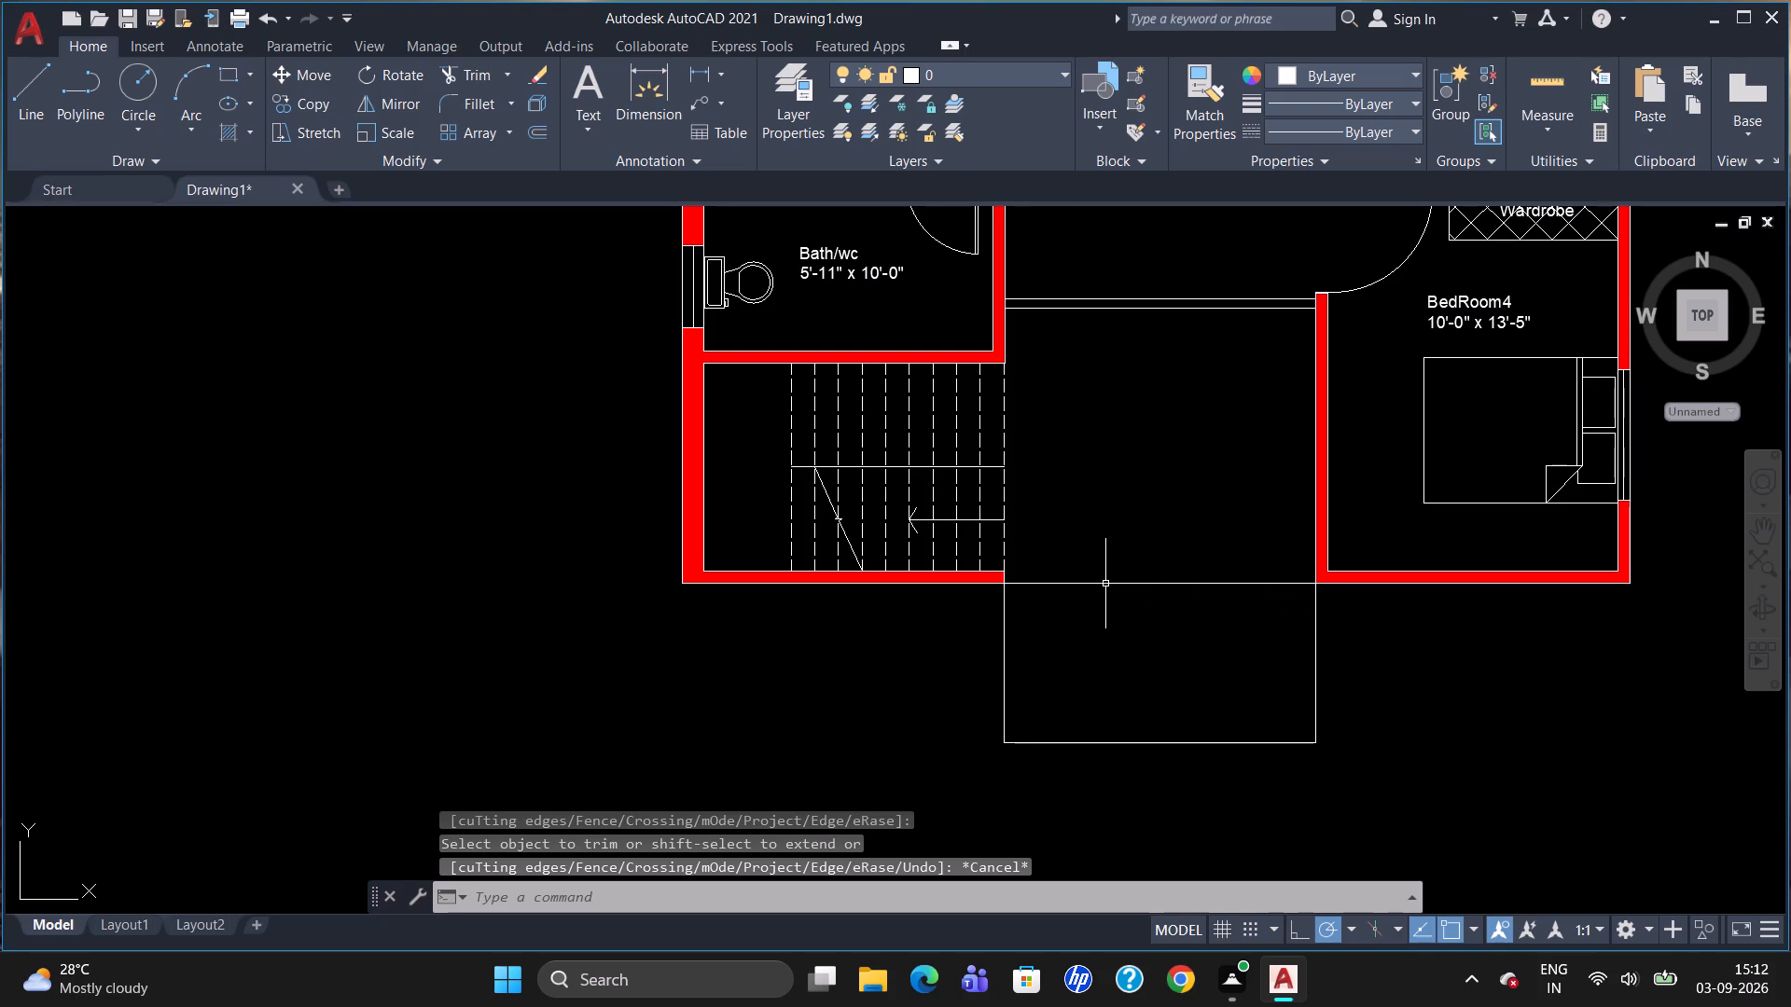
Trim away the horizontal line spanning the opening between the staircase's bottom wall and BedRoom4's lower wall corner.
type("tr")
key("Return")
key("Return")
left_click(1122, 579)
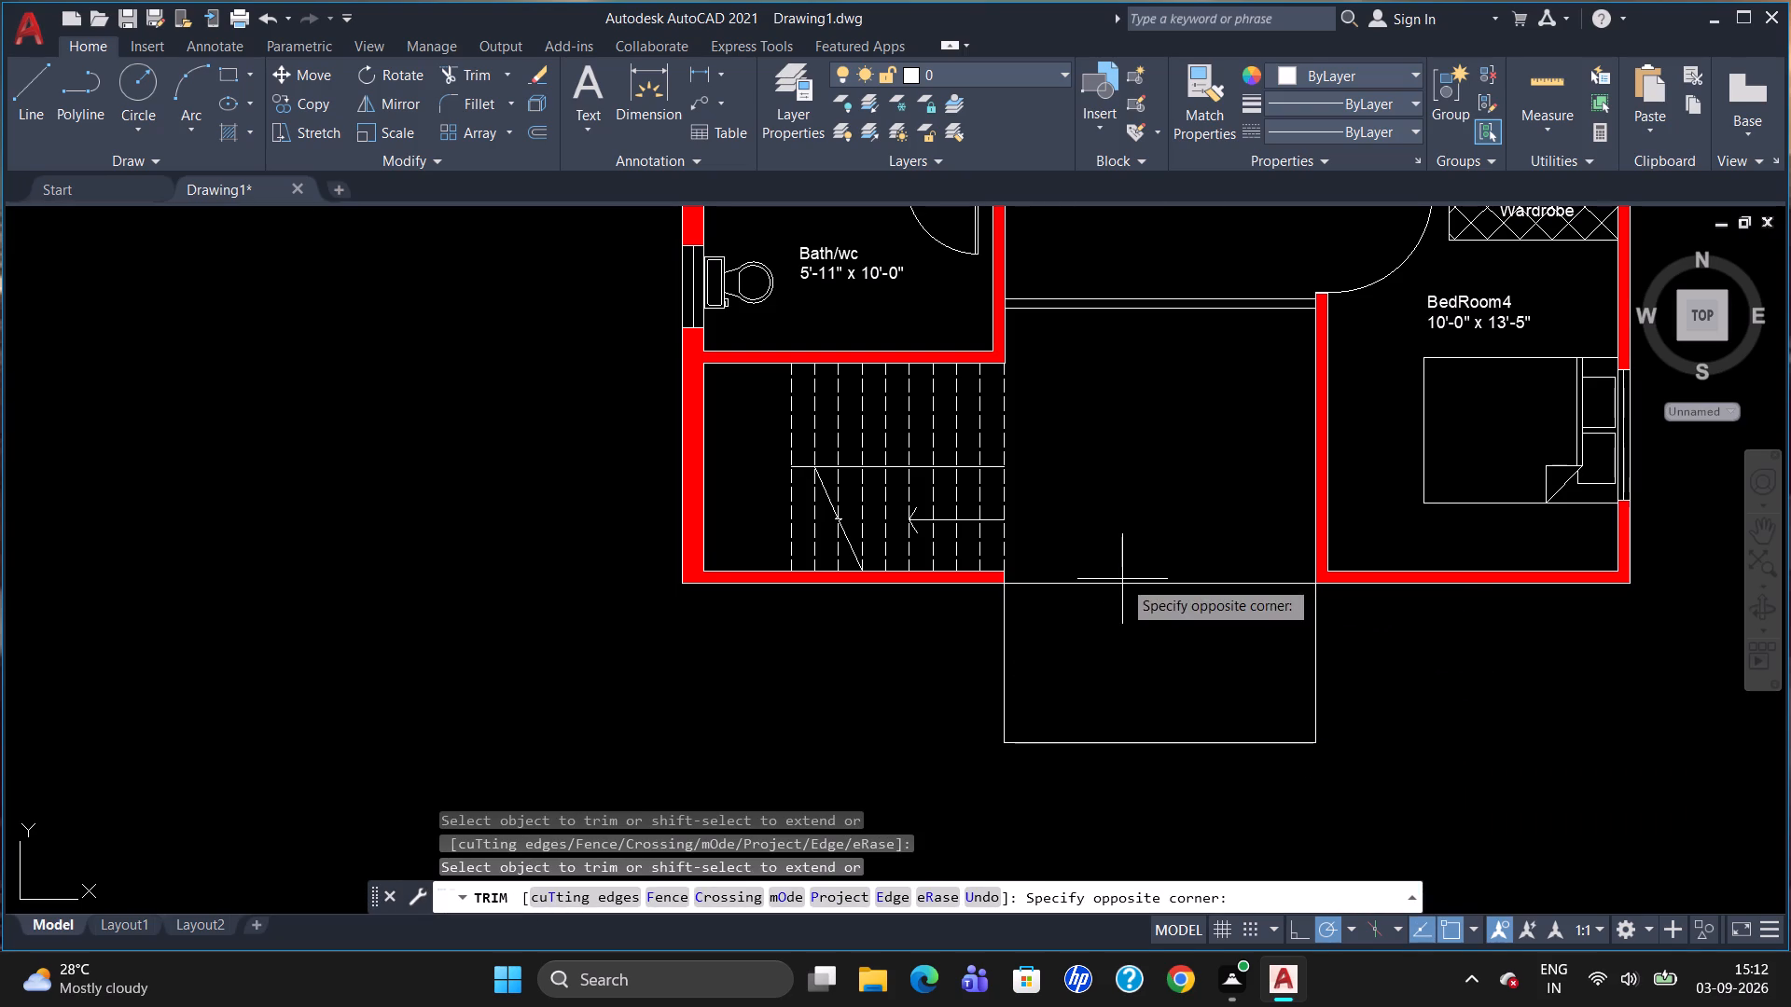
left_click_drag(1126, 584, 1133, 592)
left_click(1133, 592)
left_click(1132, 591)
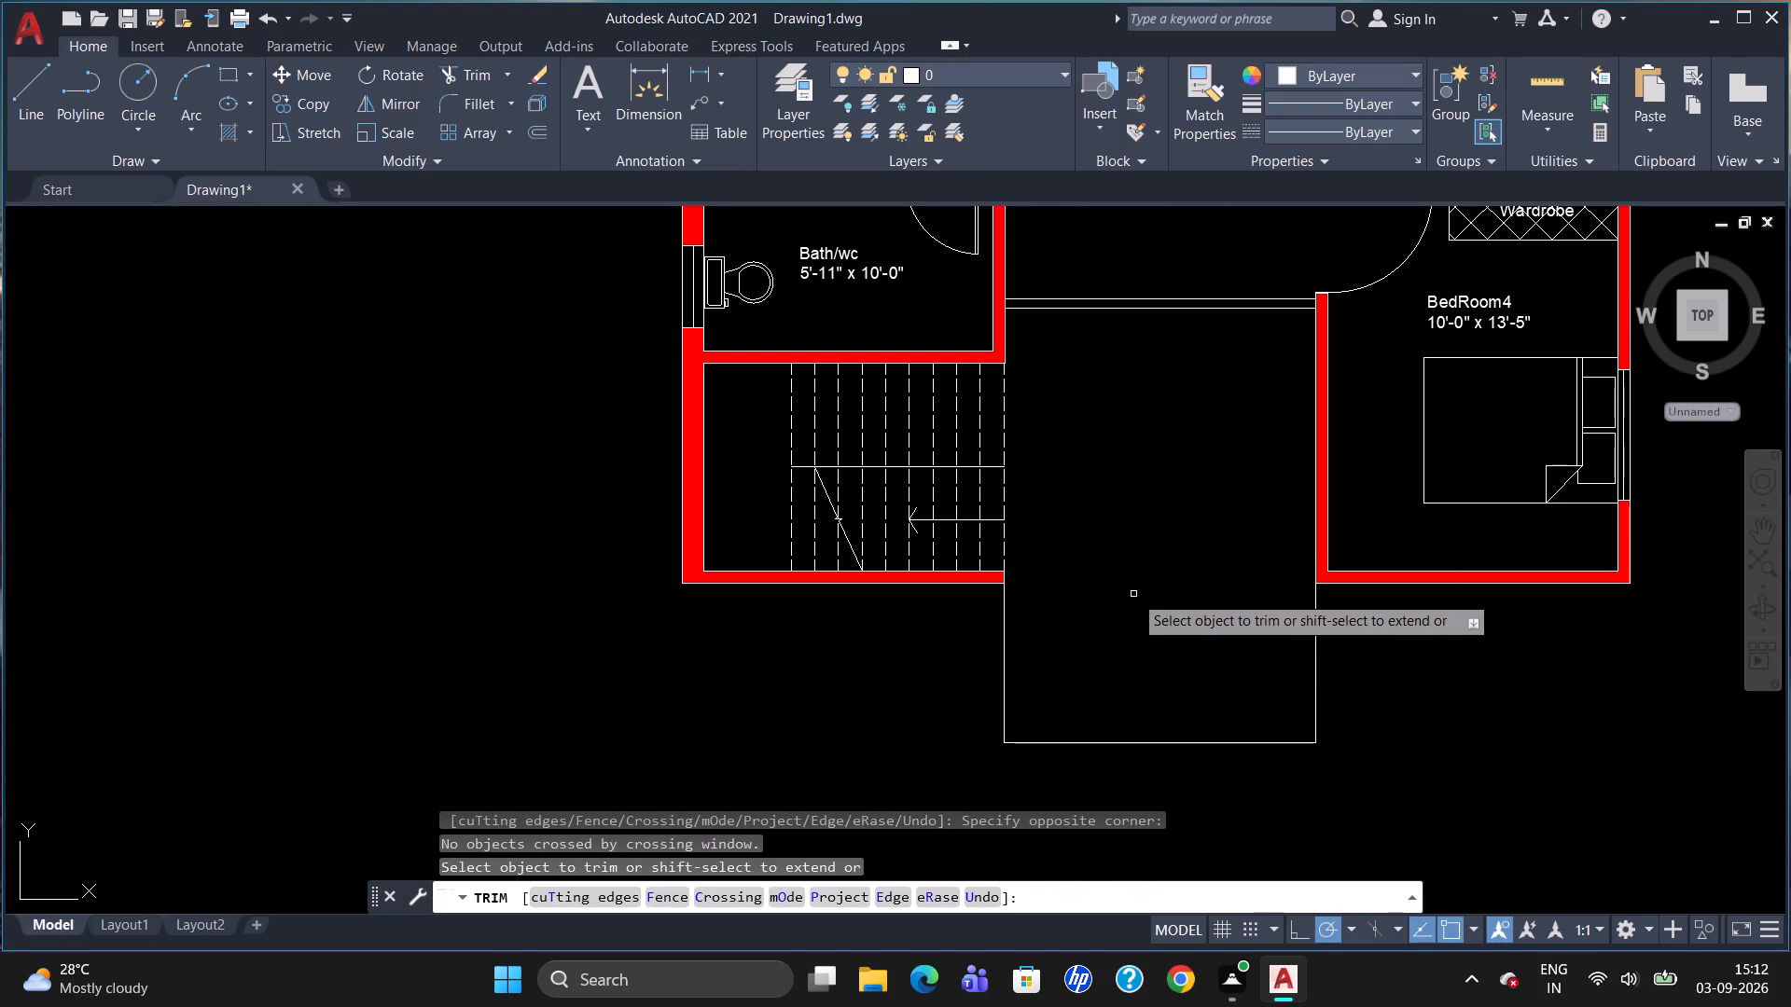
key("Escape")
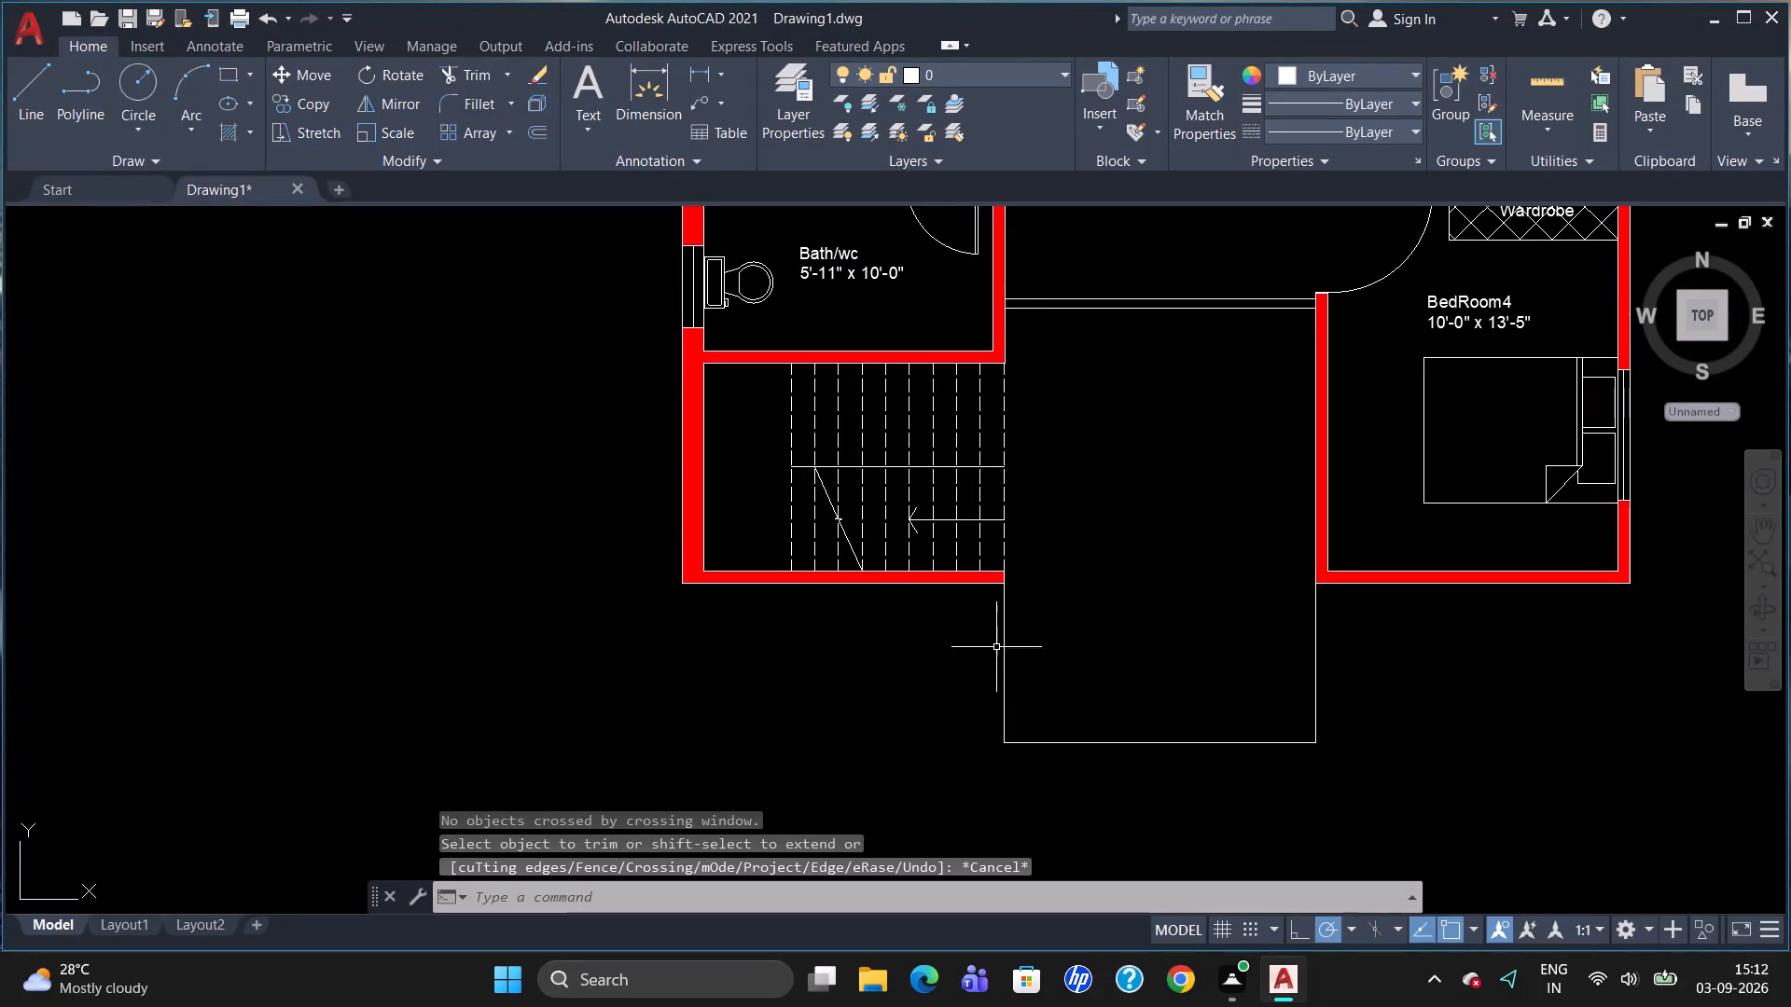
Change the three outline lines of the front extension to the dashed ACAD linetype.
left_click(1001, 632)
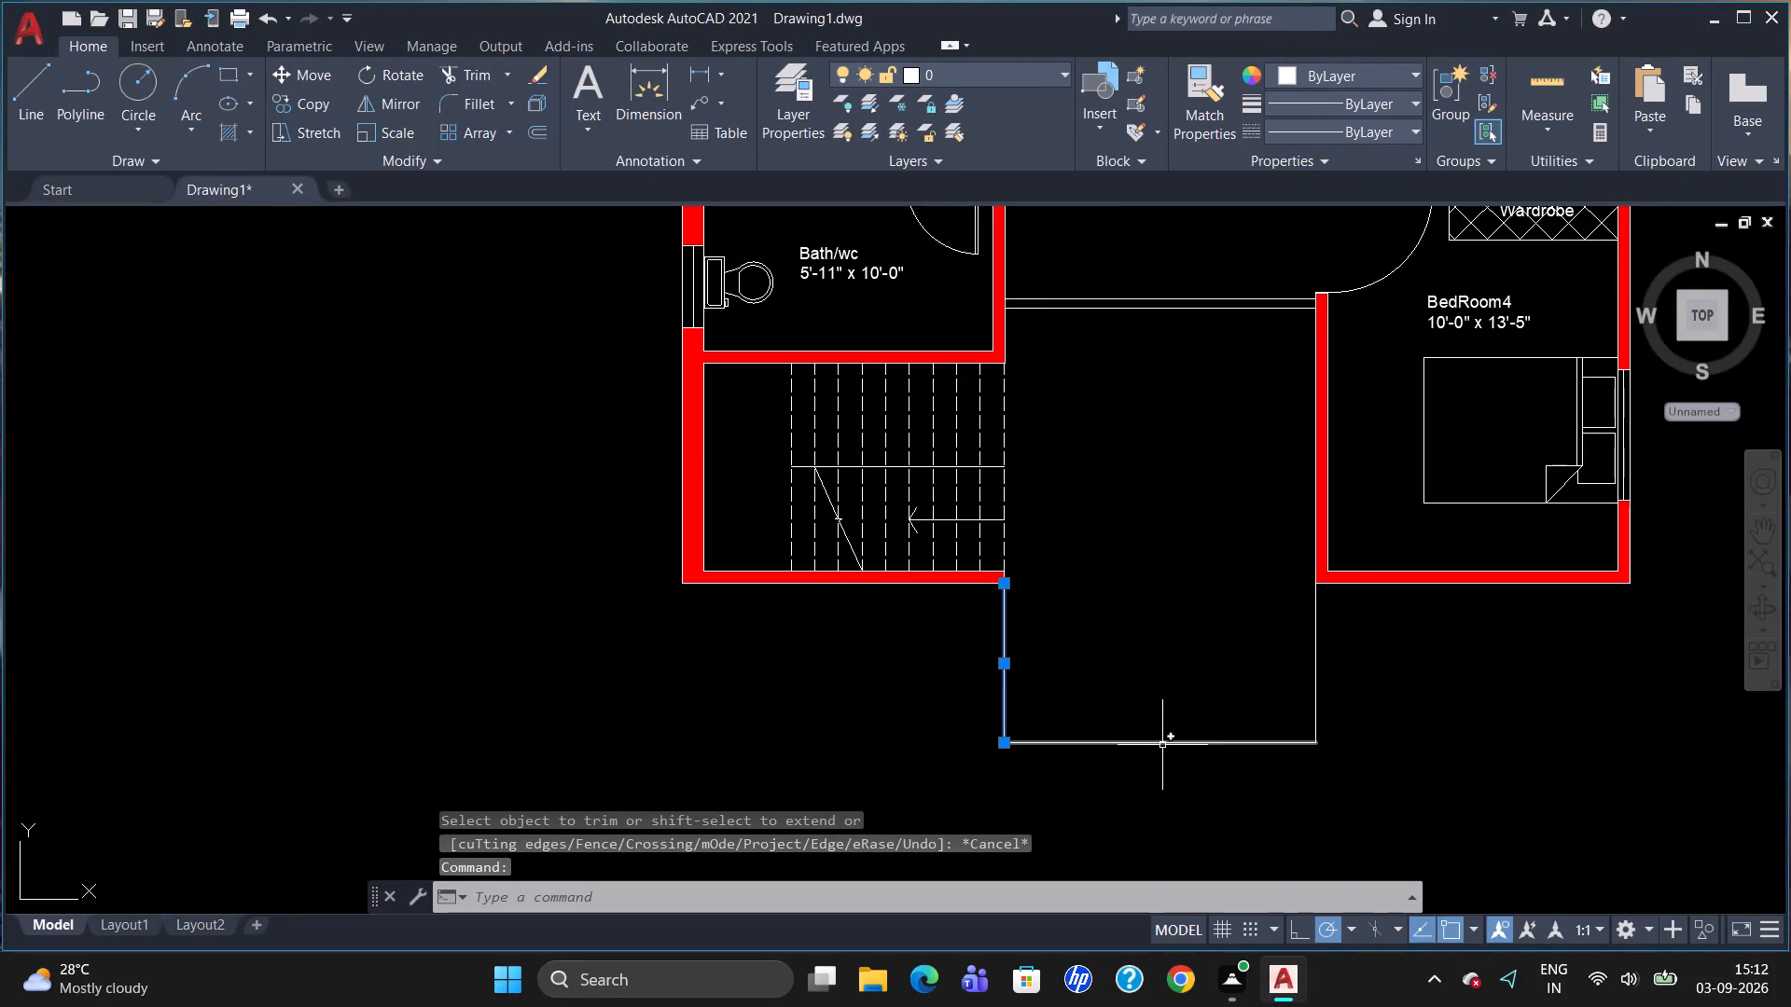
left_click(1162, 743)
left_click(1315, 670)
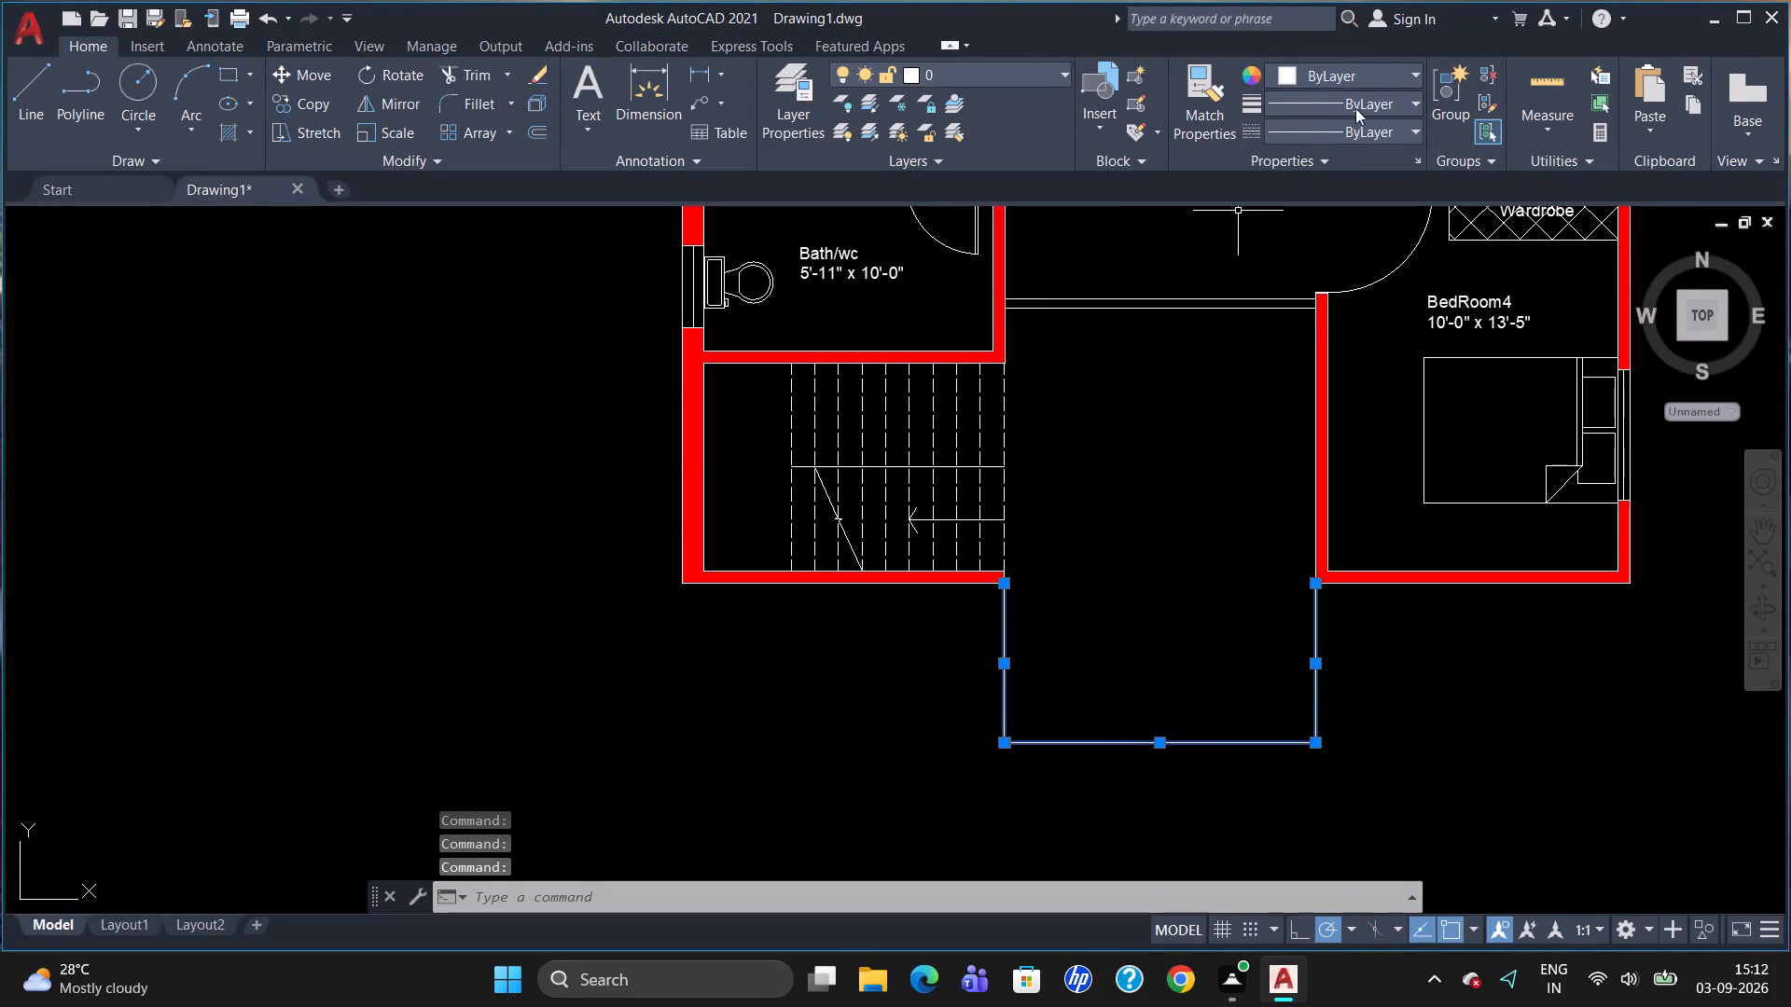
left_click(1356, 120)
left_click(1381, 214)
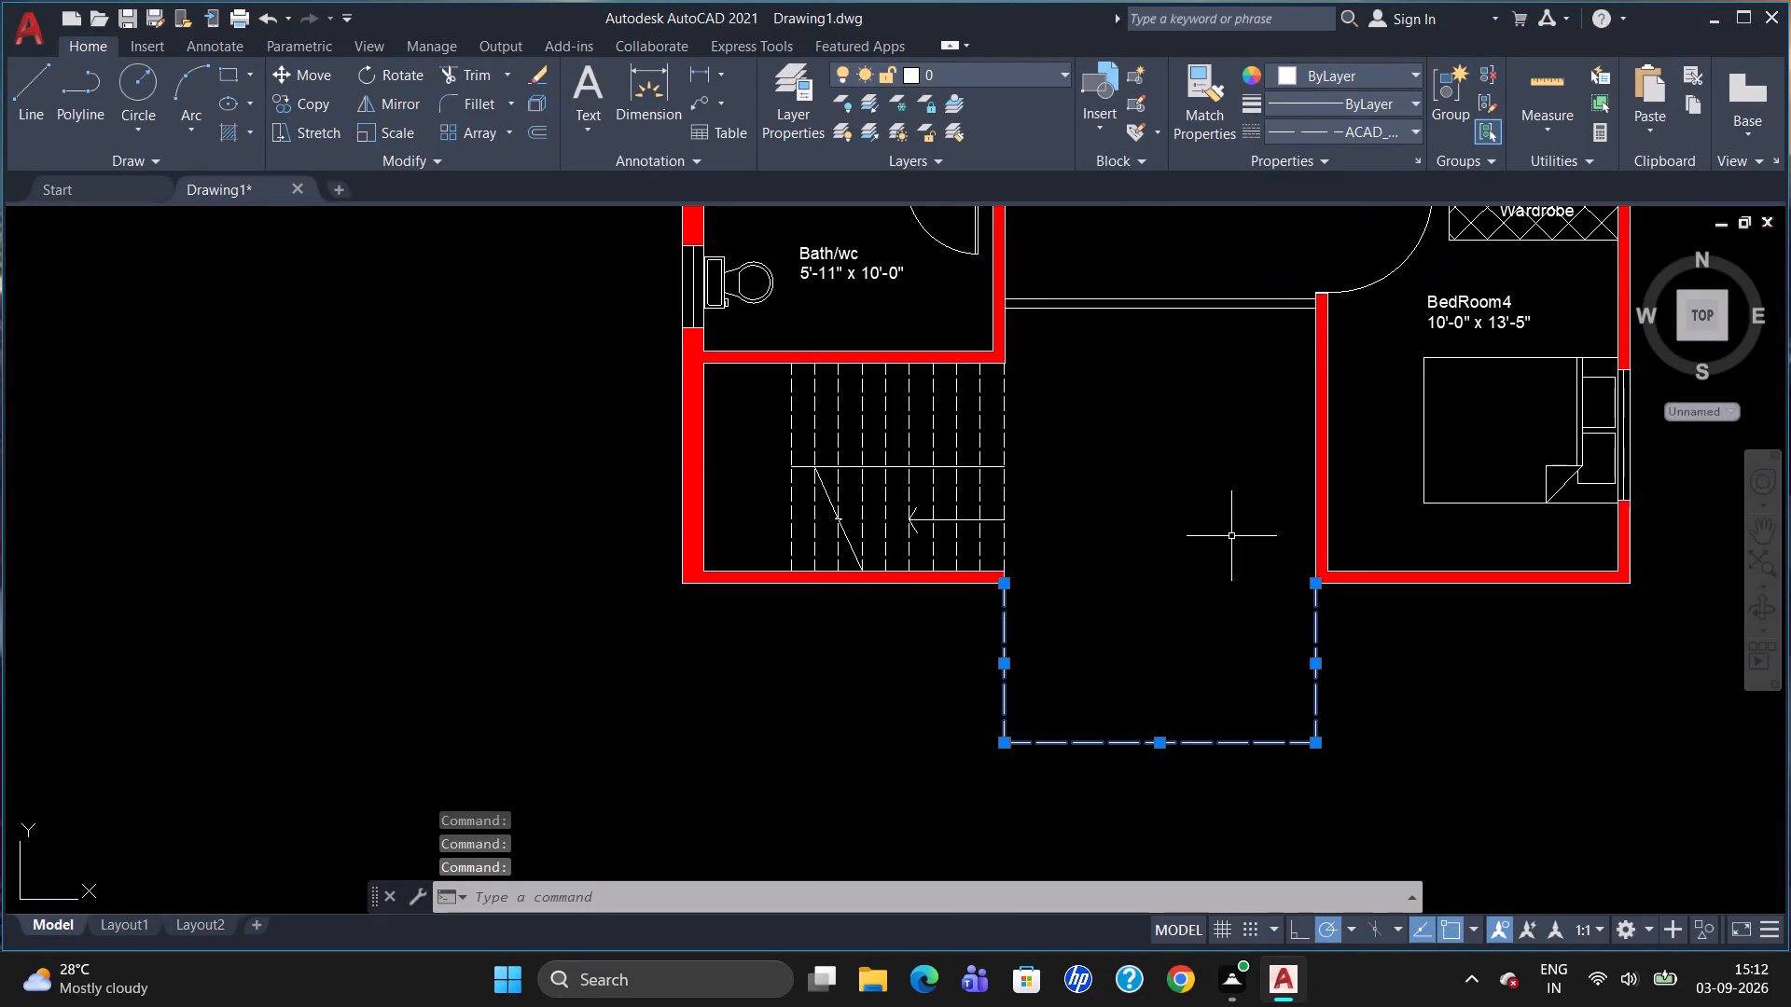
key("Escape")
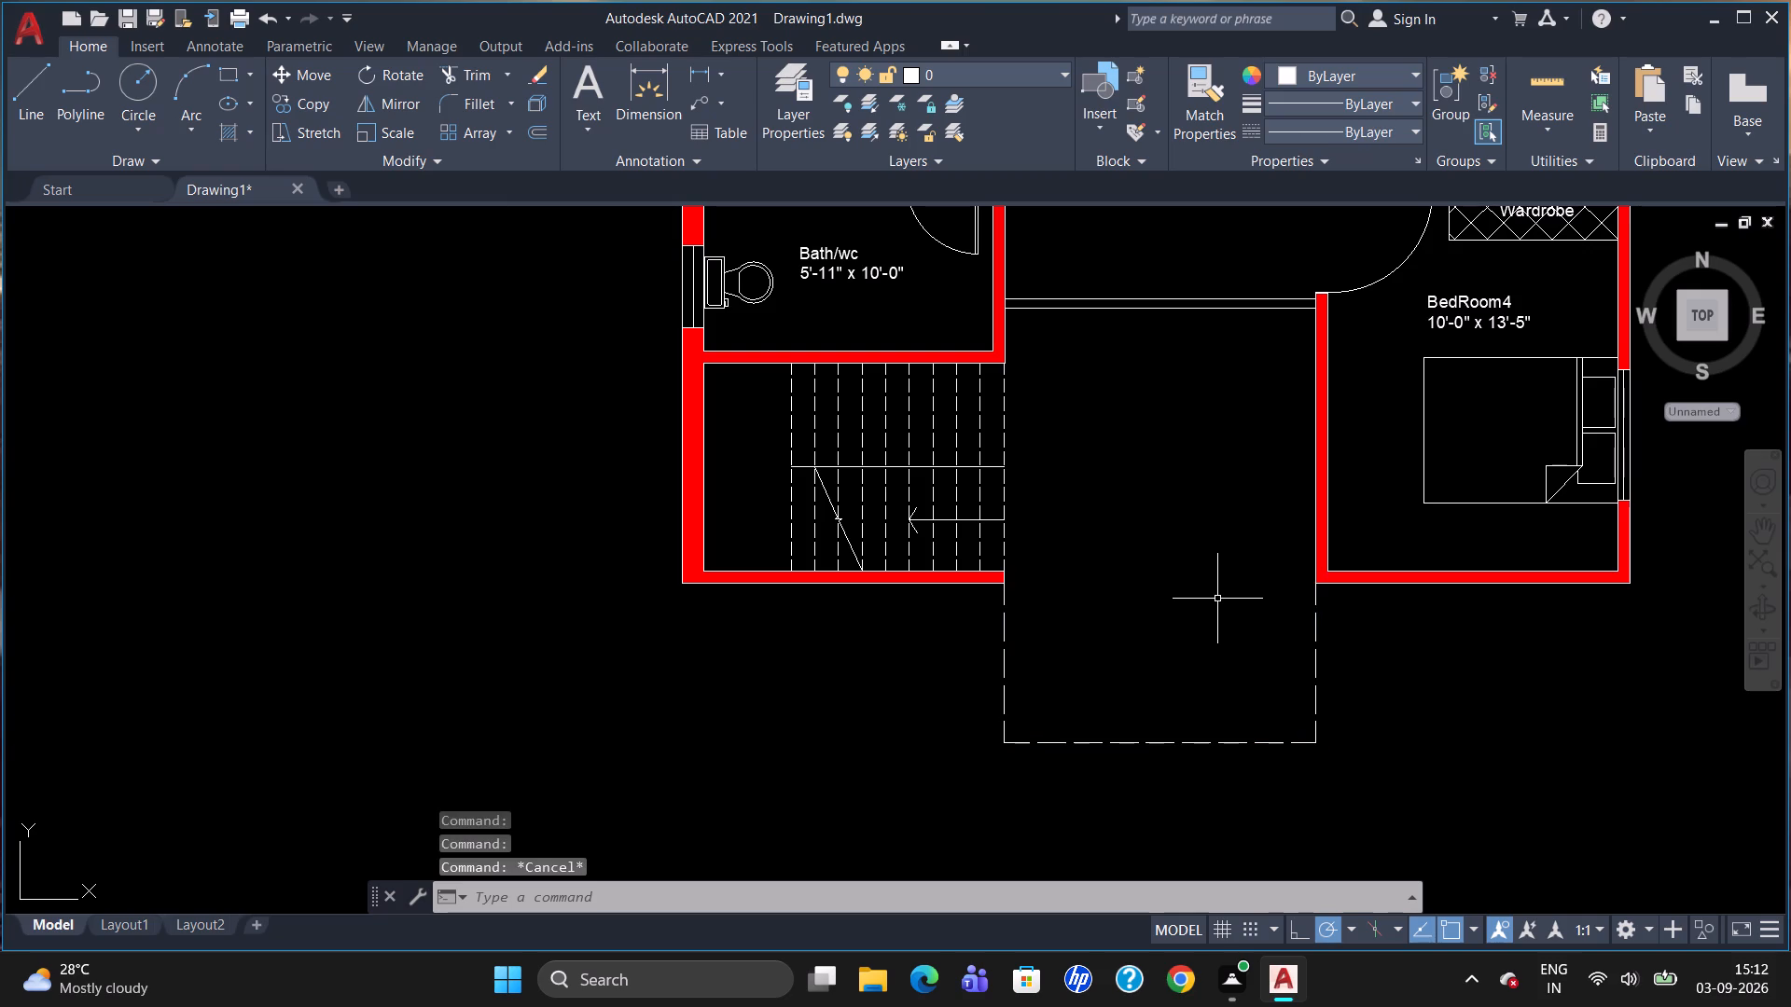
Draw a 9" x 9" square column in the empty space below the staircase.
type("rec")
key("Return")
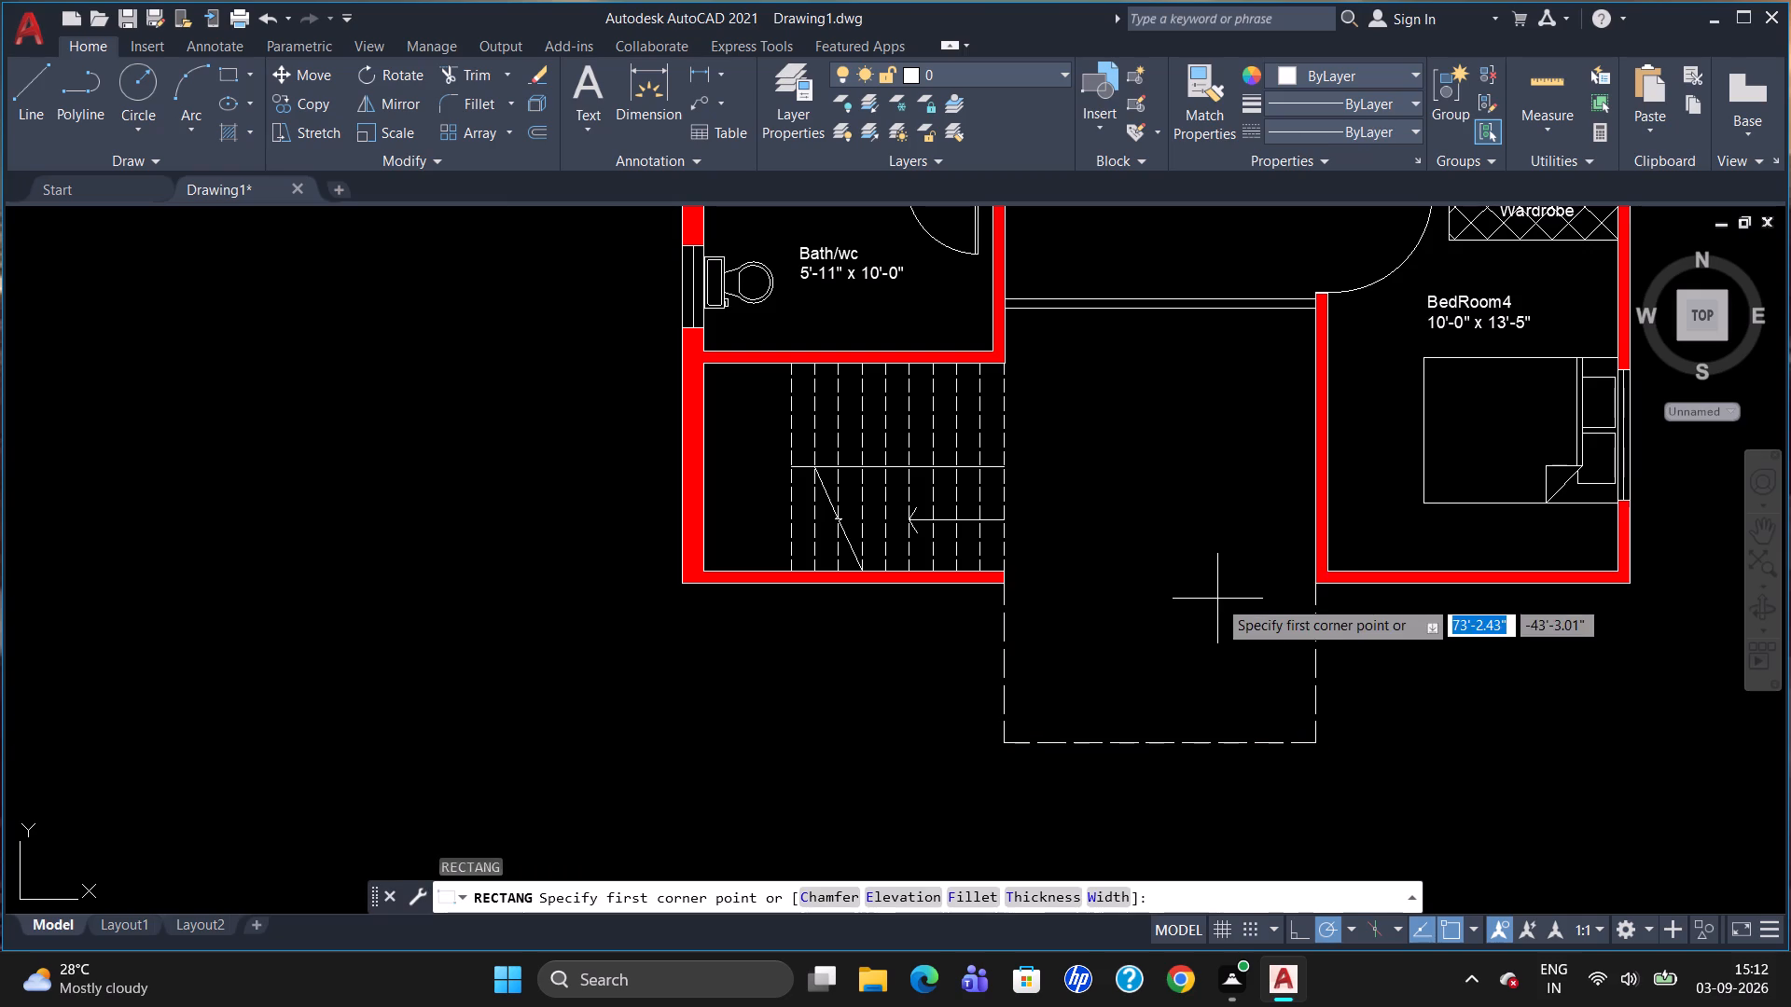
left_click(714, 692)
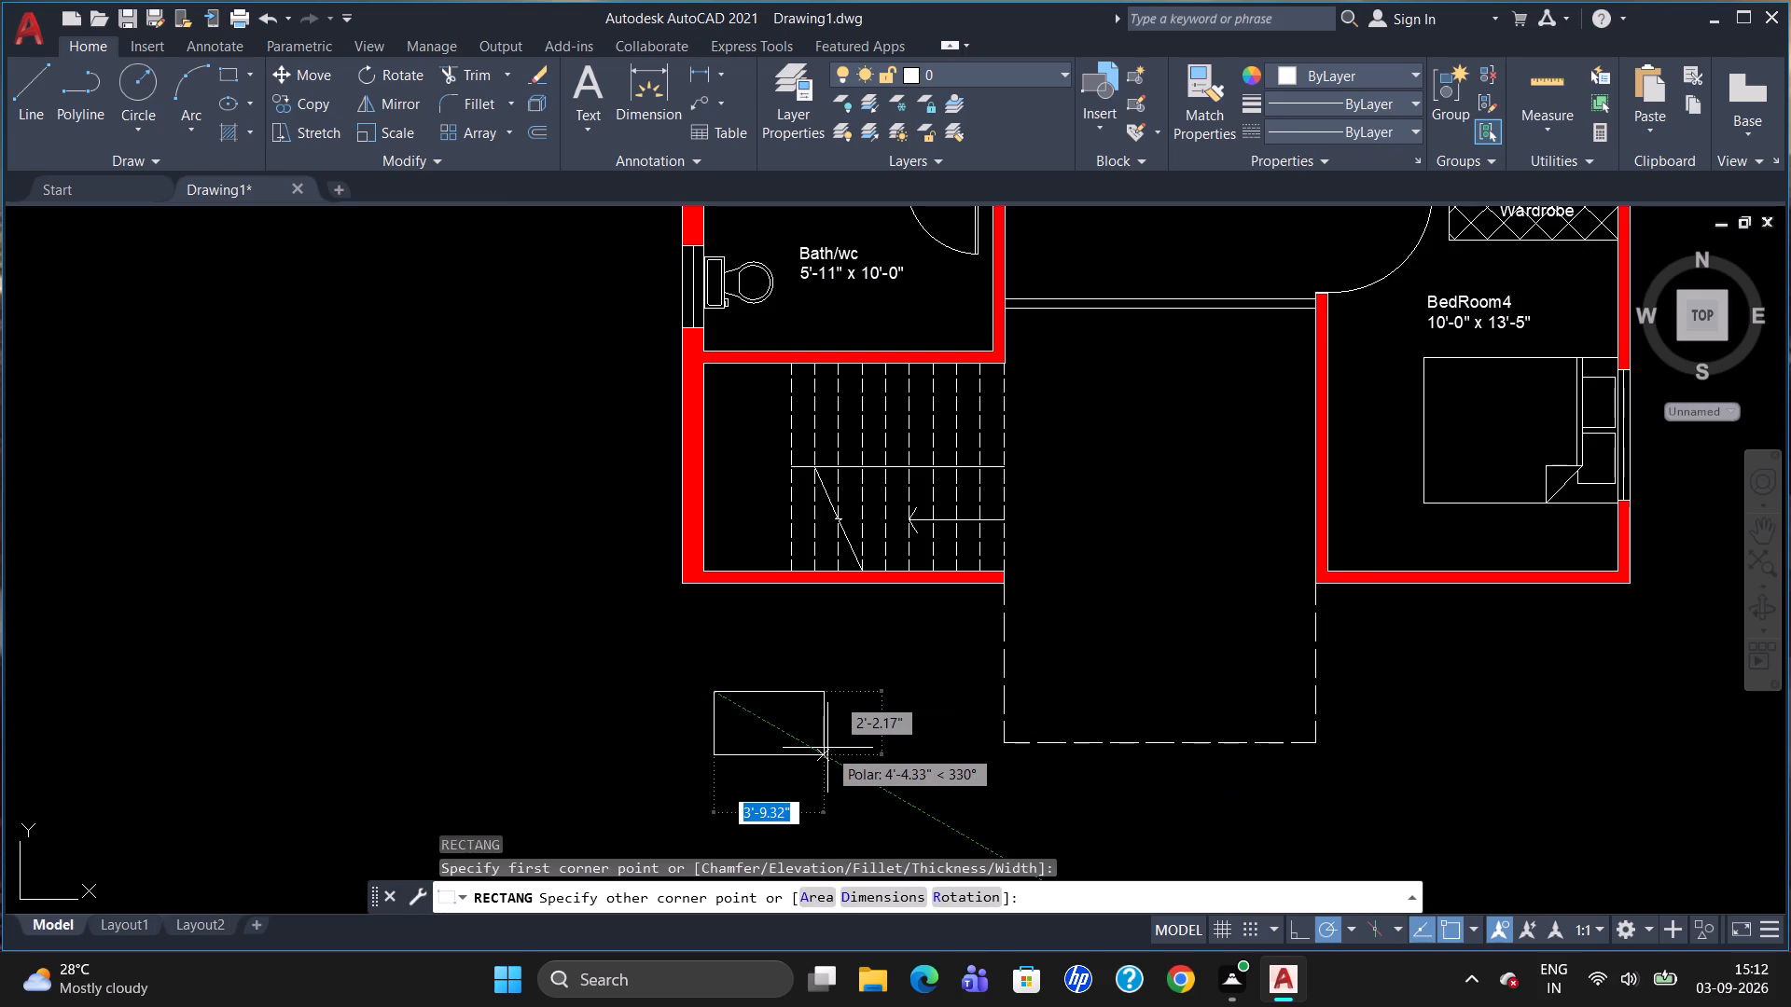
type("9\"")
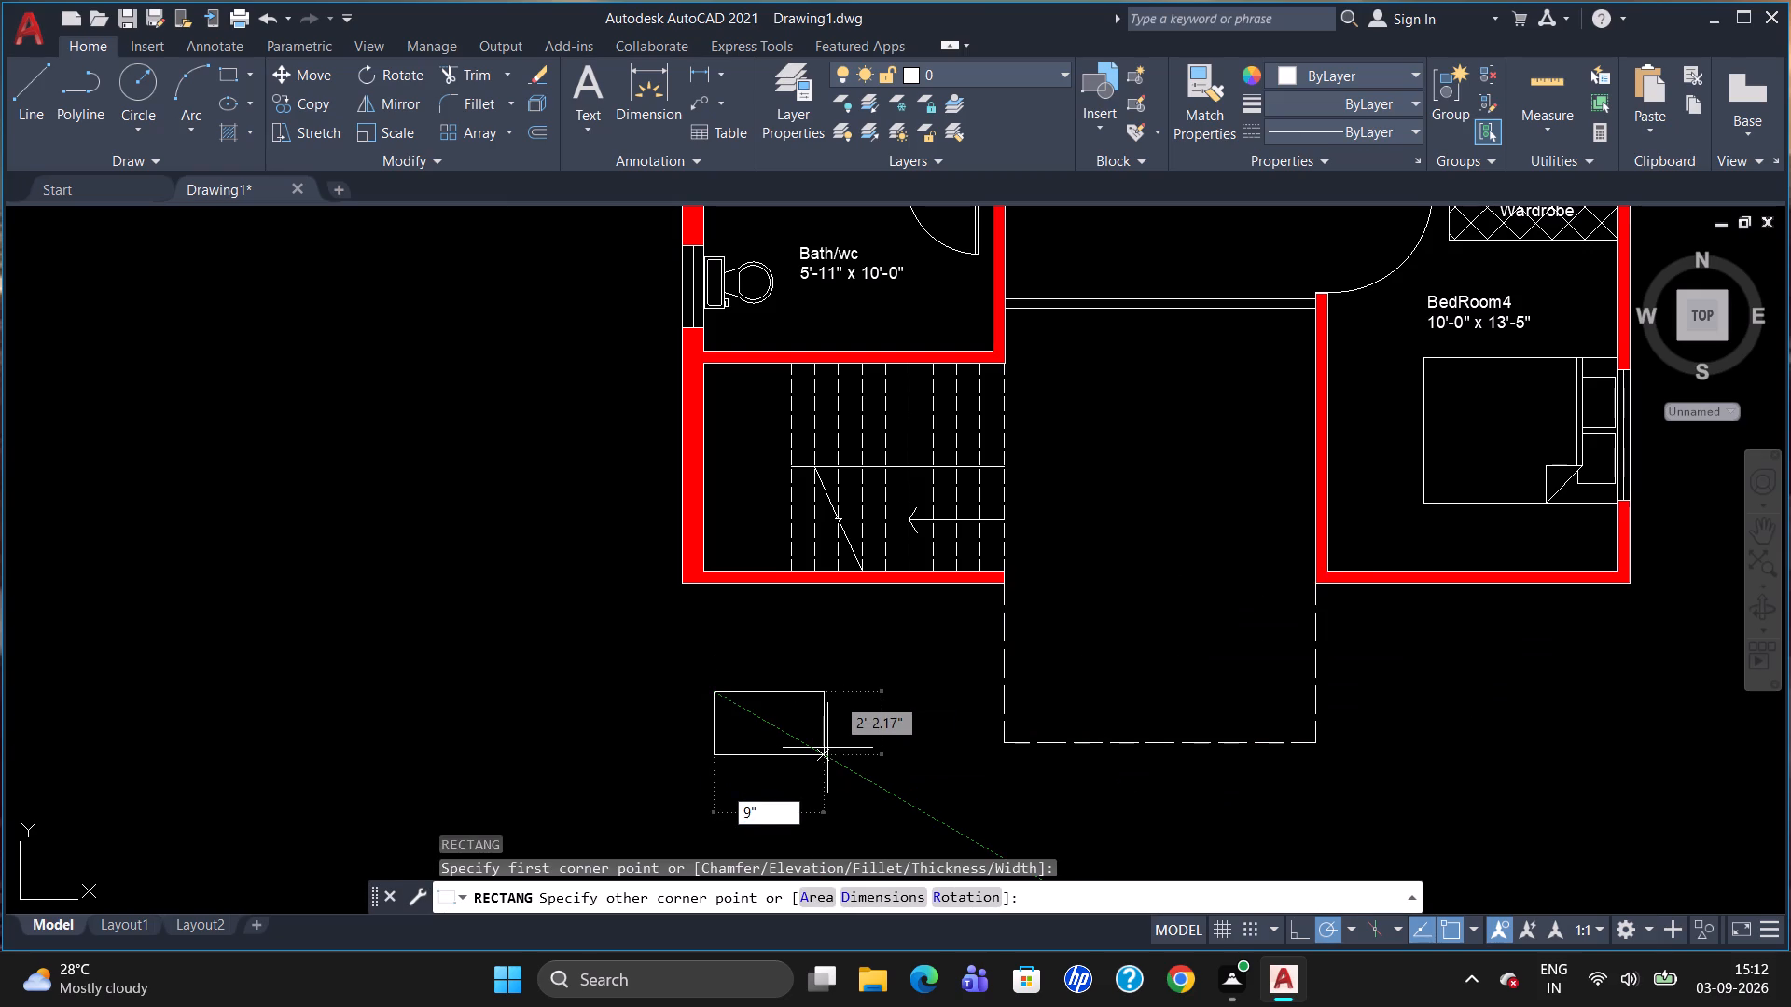
key("Tab")
key("p")
key("BackSpace")
key("9")
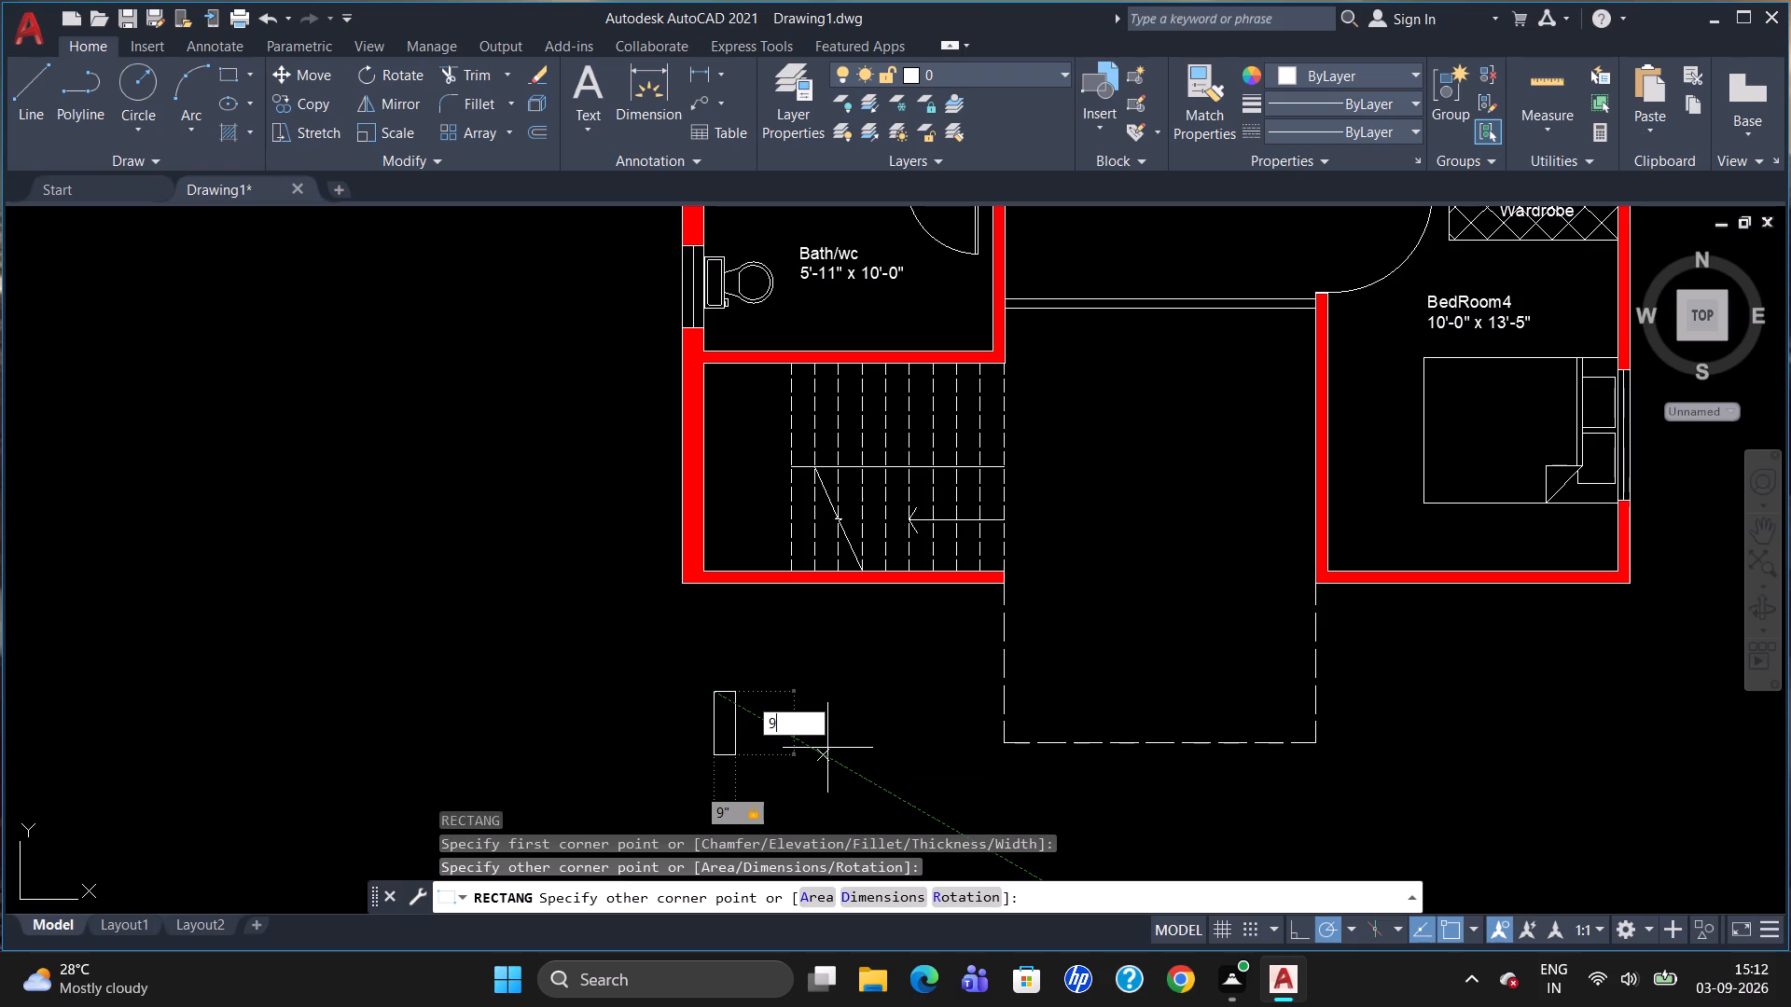
key("shift+quotedbl")
key("Return")
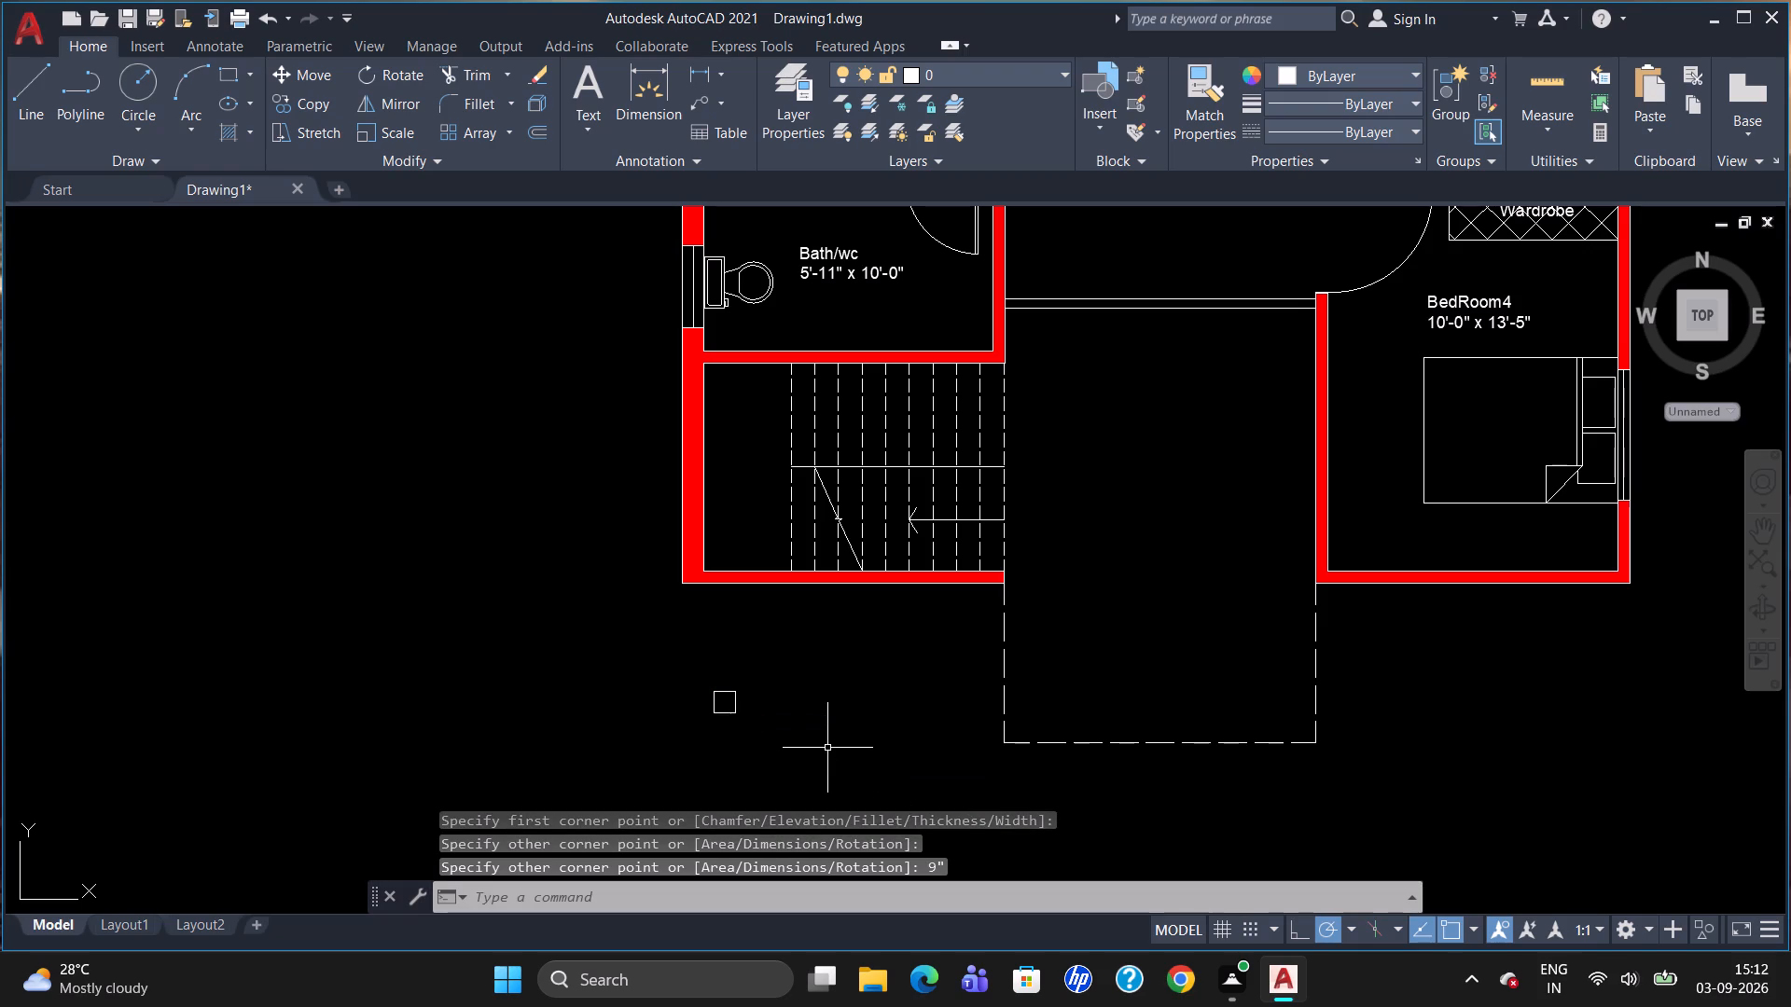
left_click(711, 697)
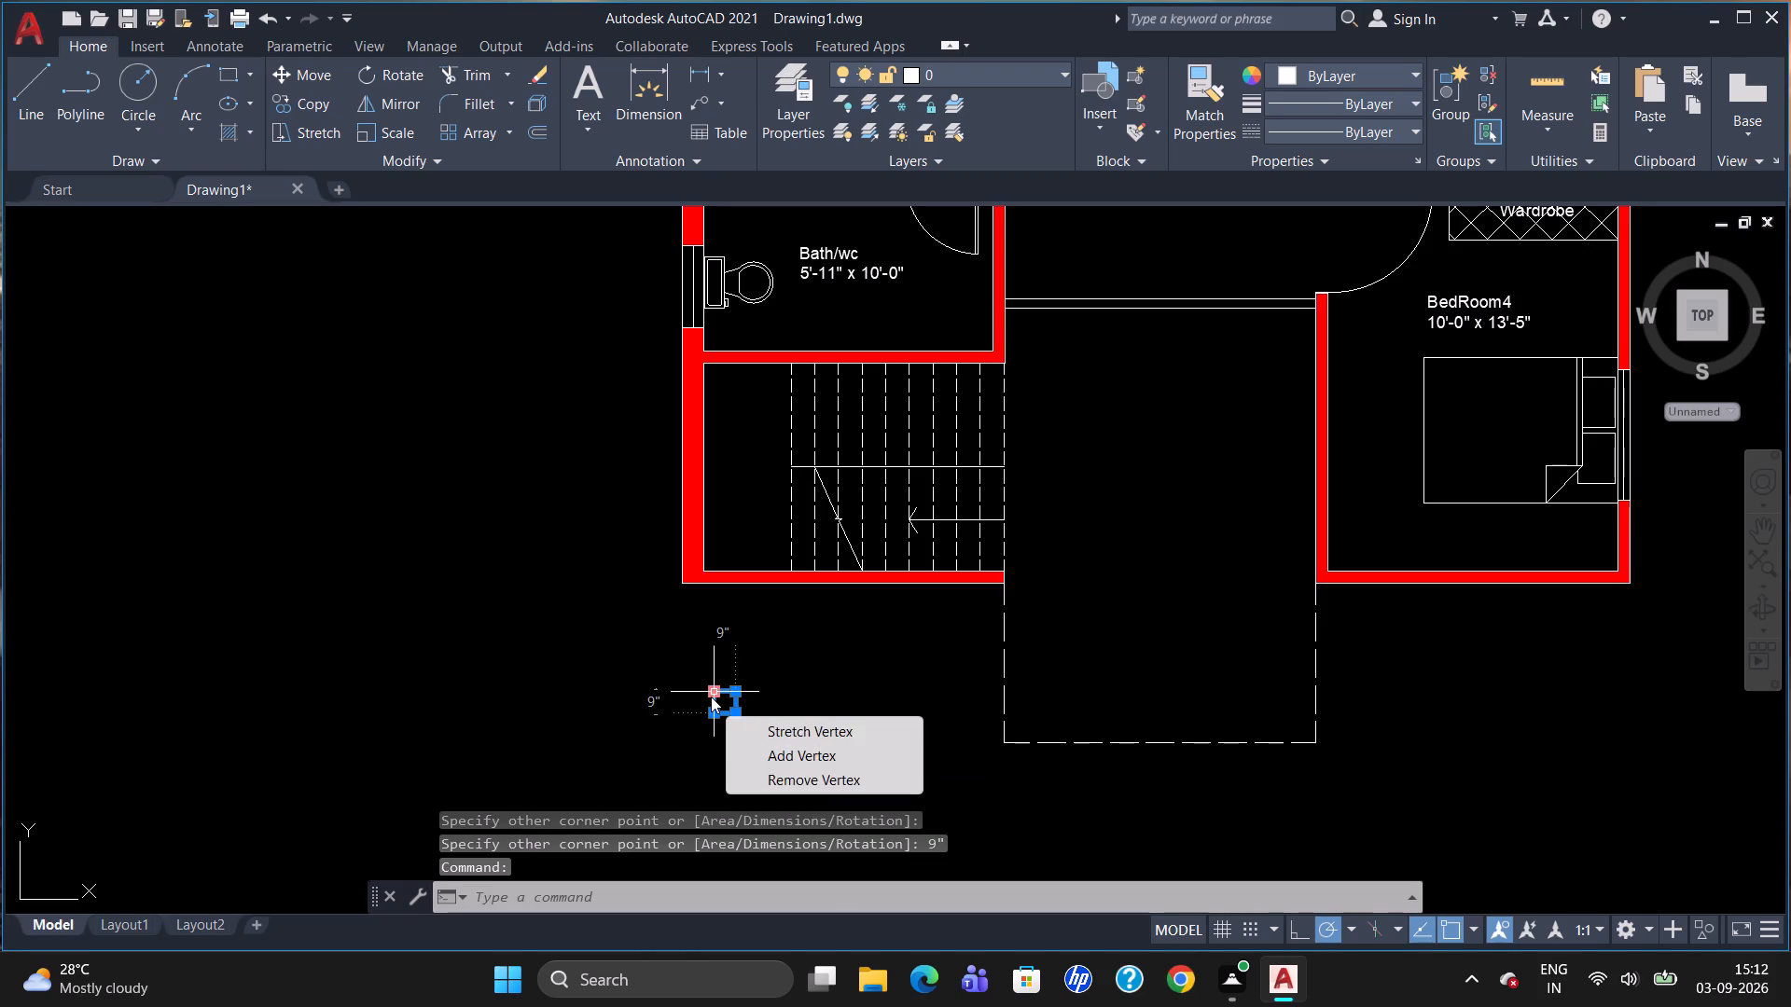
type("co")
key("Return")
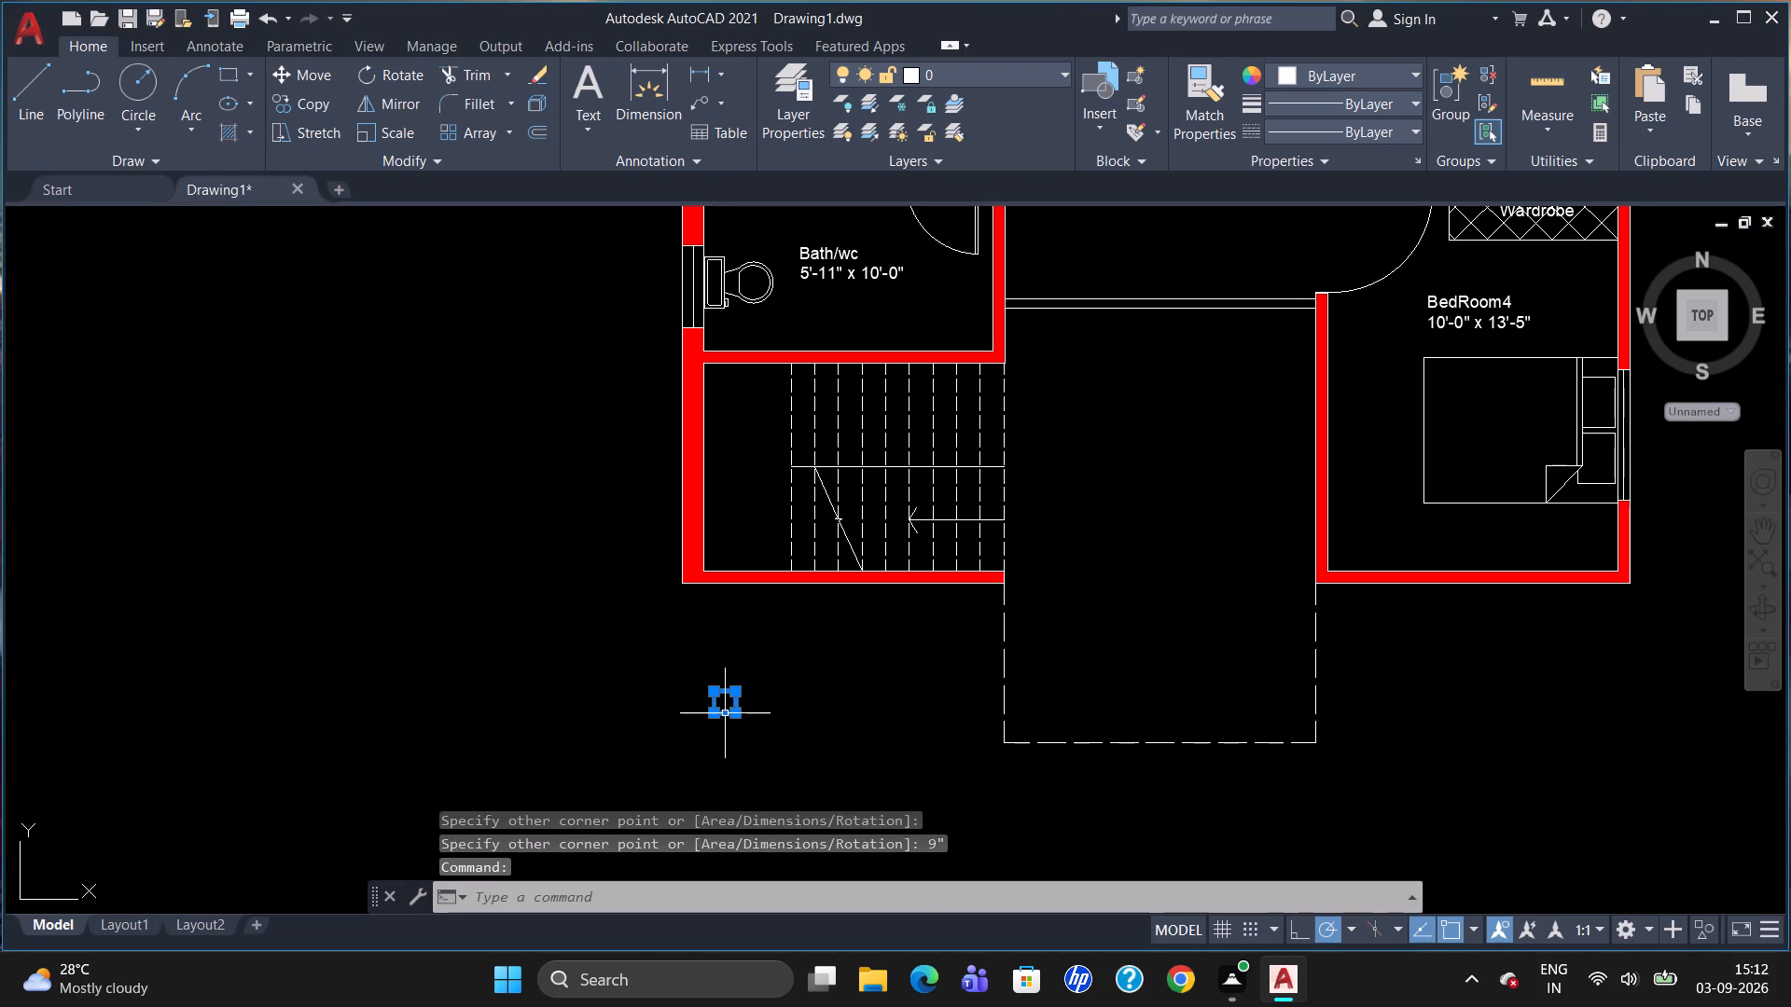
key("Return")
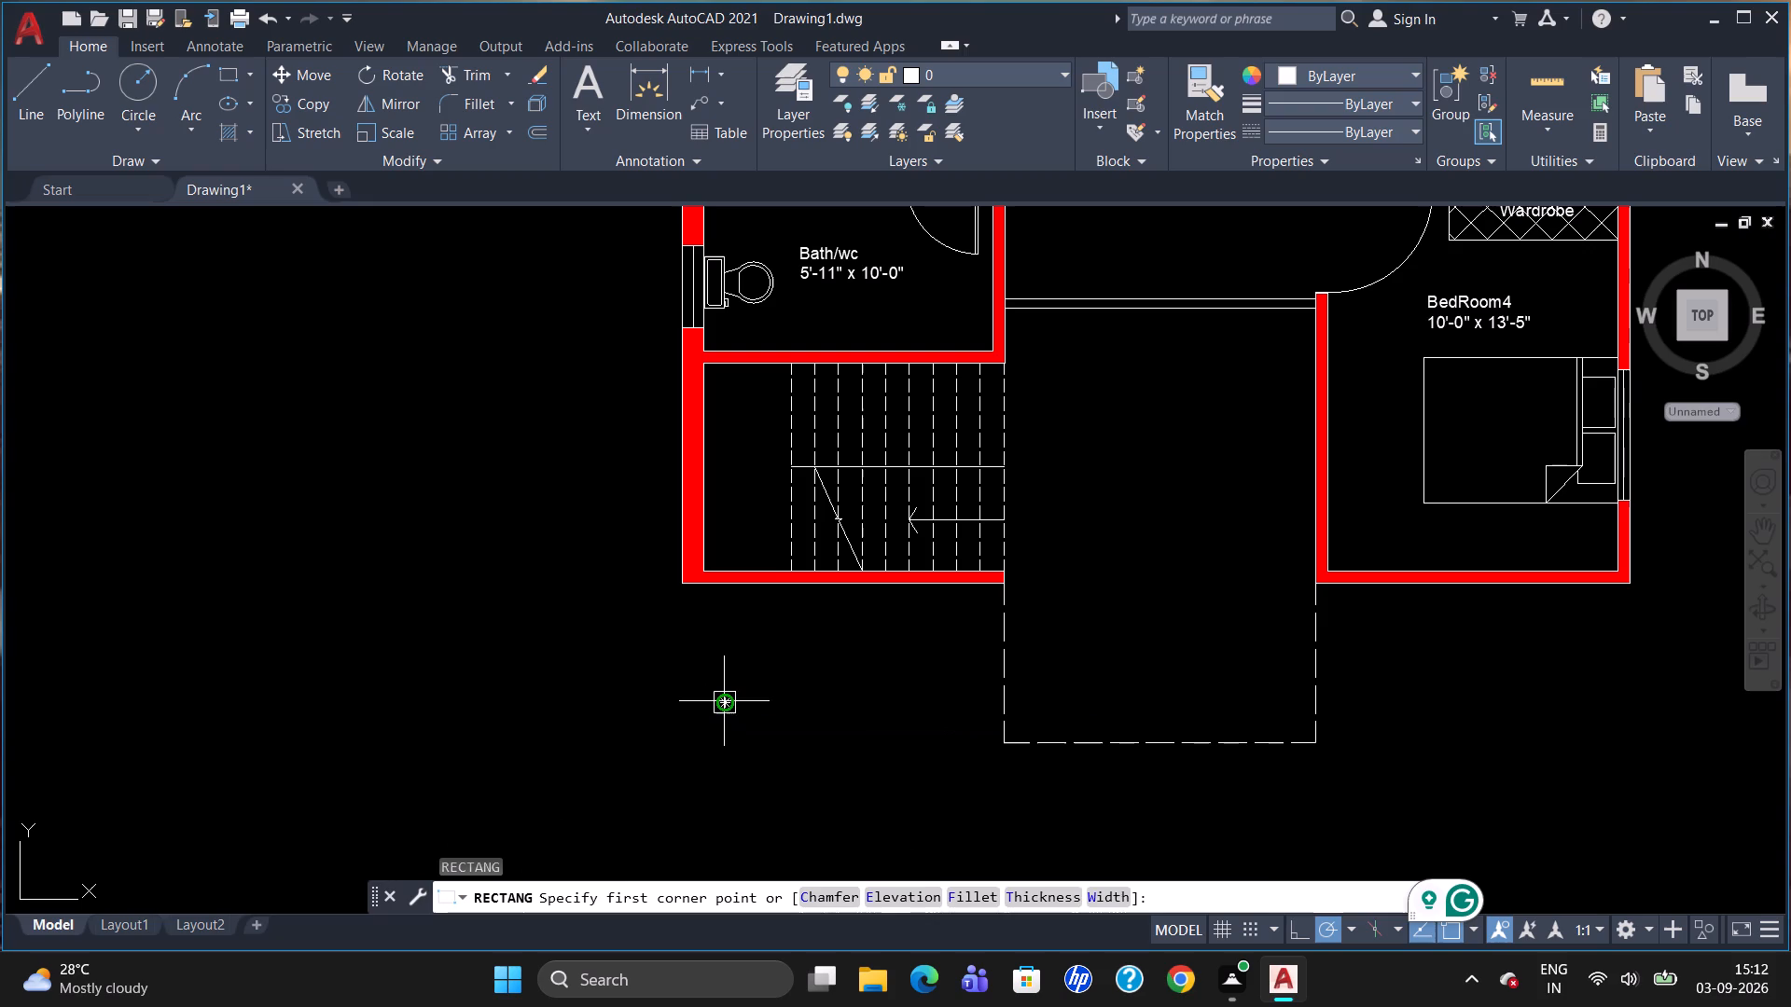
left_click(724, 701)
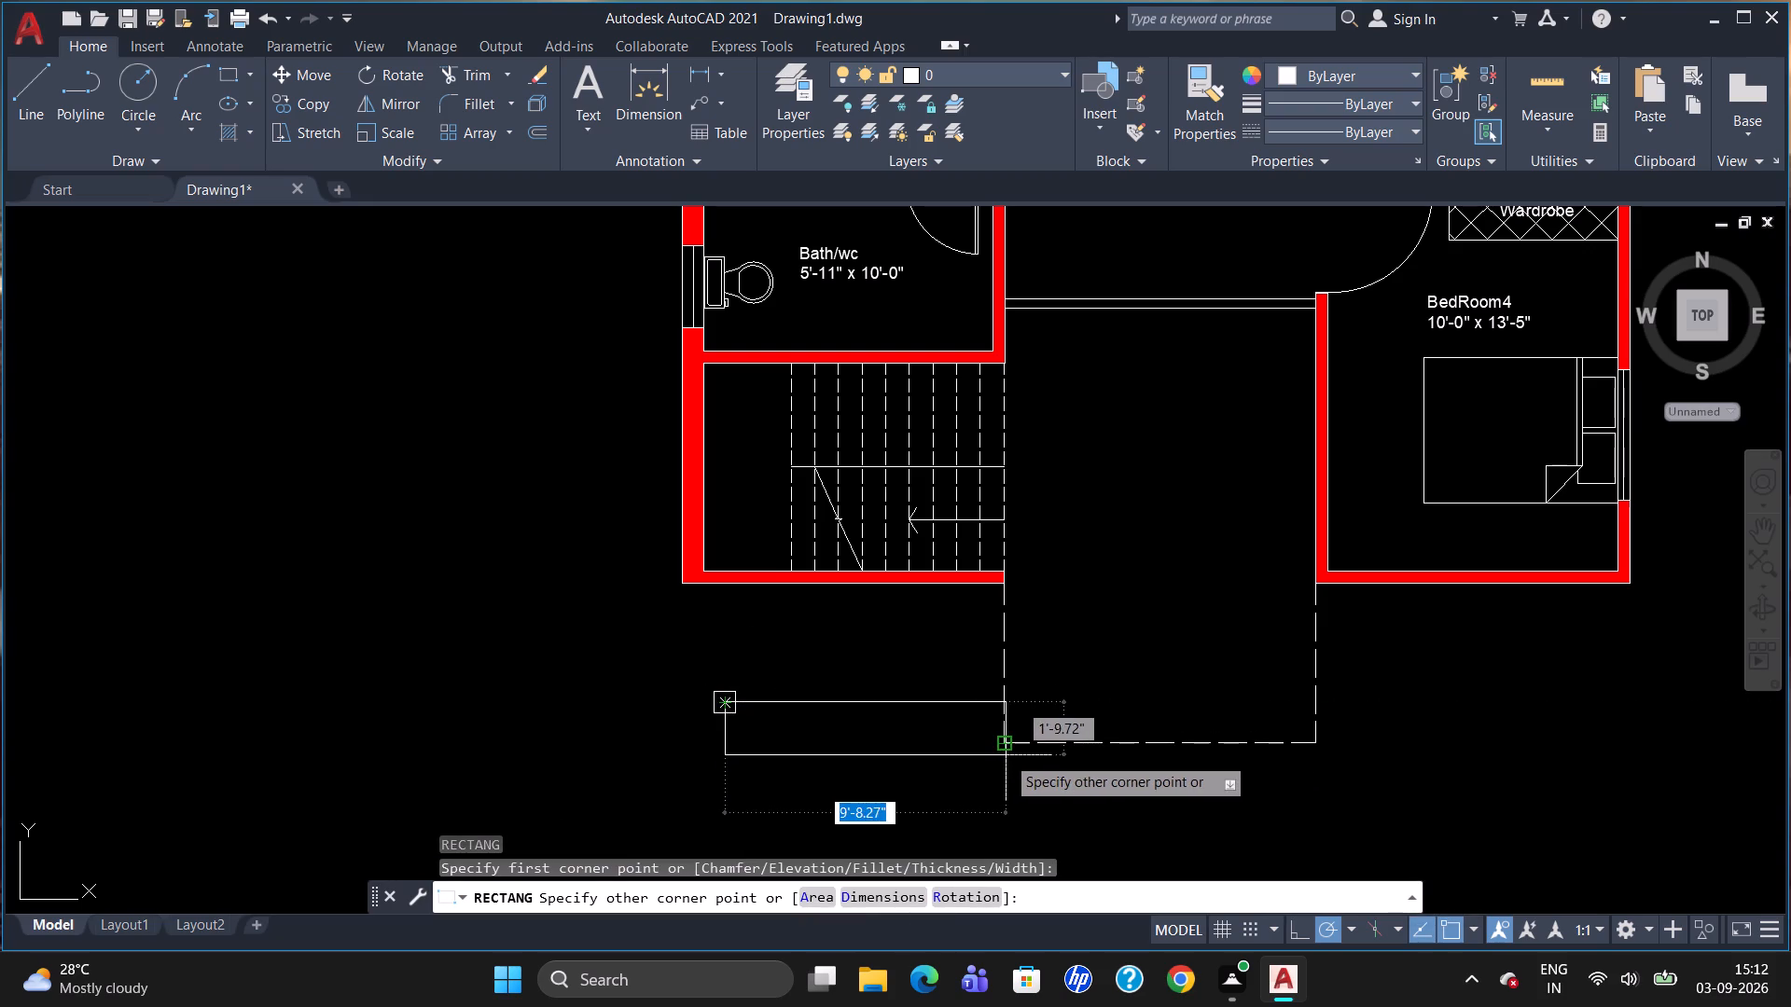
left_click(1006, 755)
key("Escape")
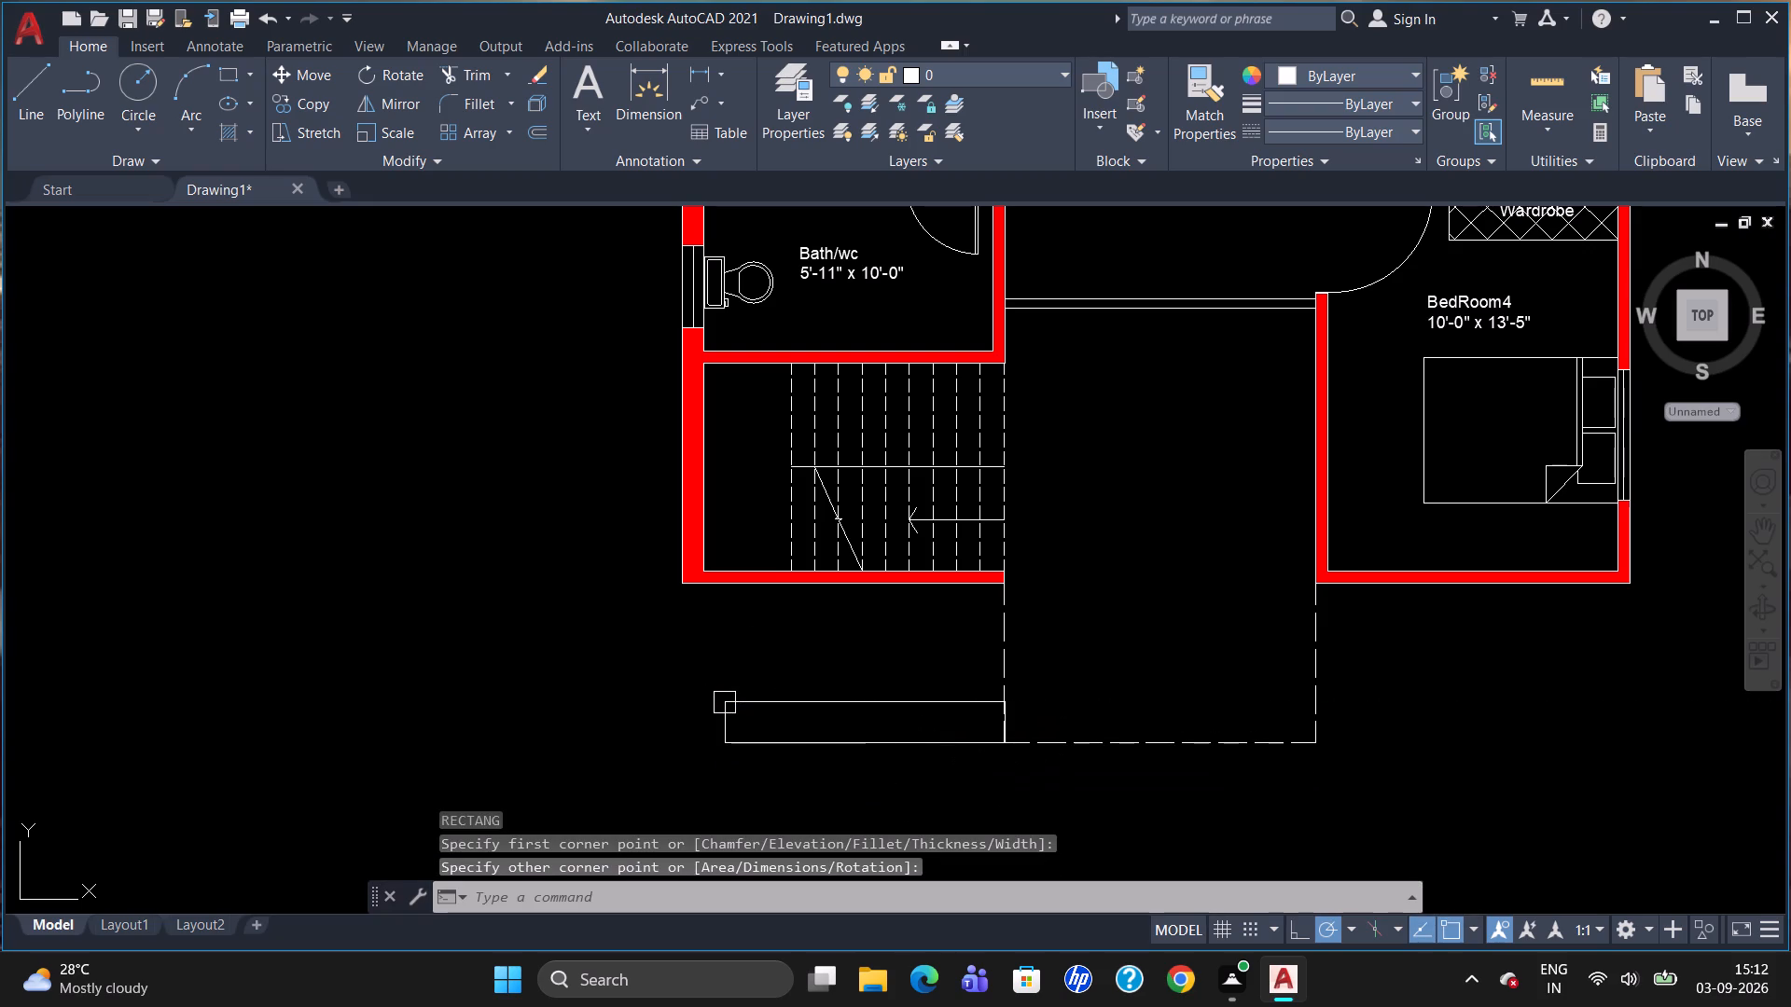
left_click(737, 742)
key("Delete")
Copy the 9" square column into both lower inside corners of the dashed front outline.
type("co")
key("Return")
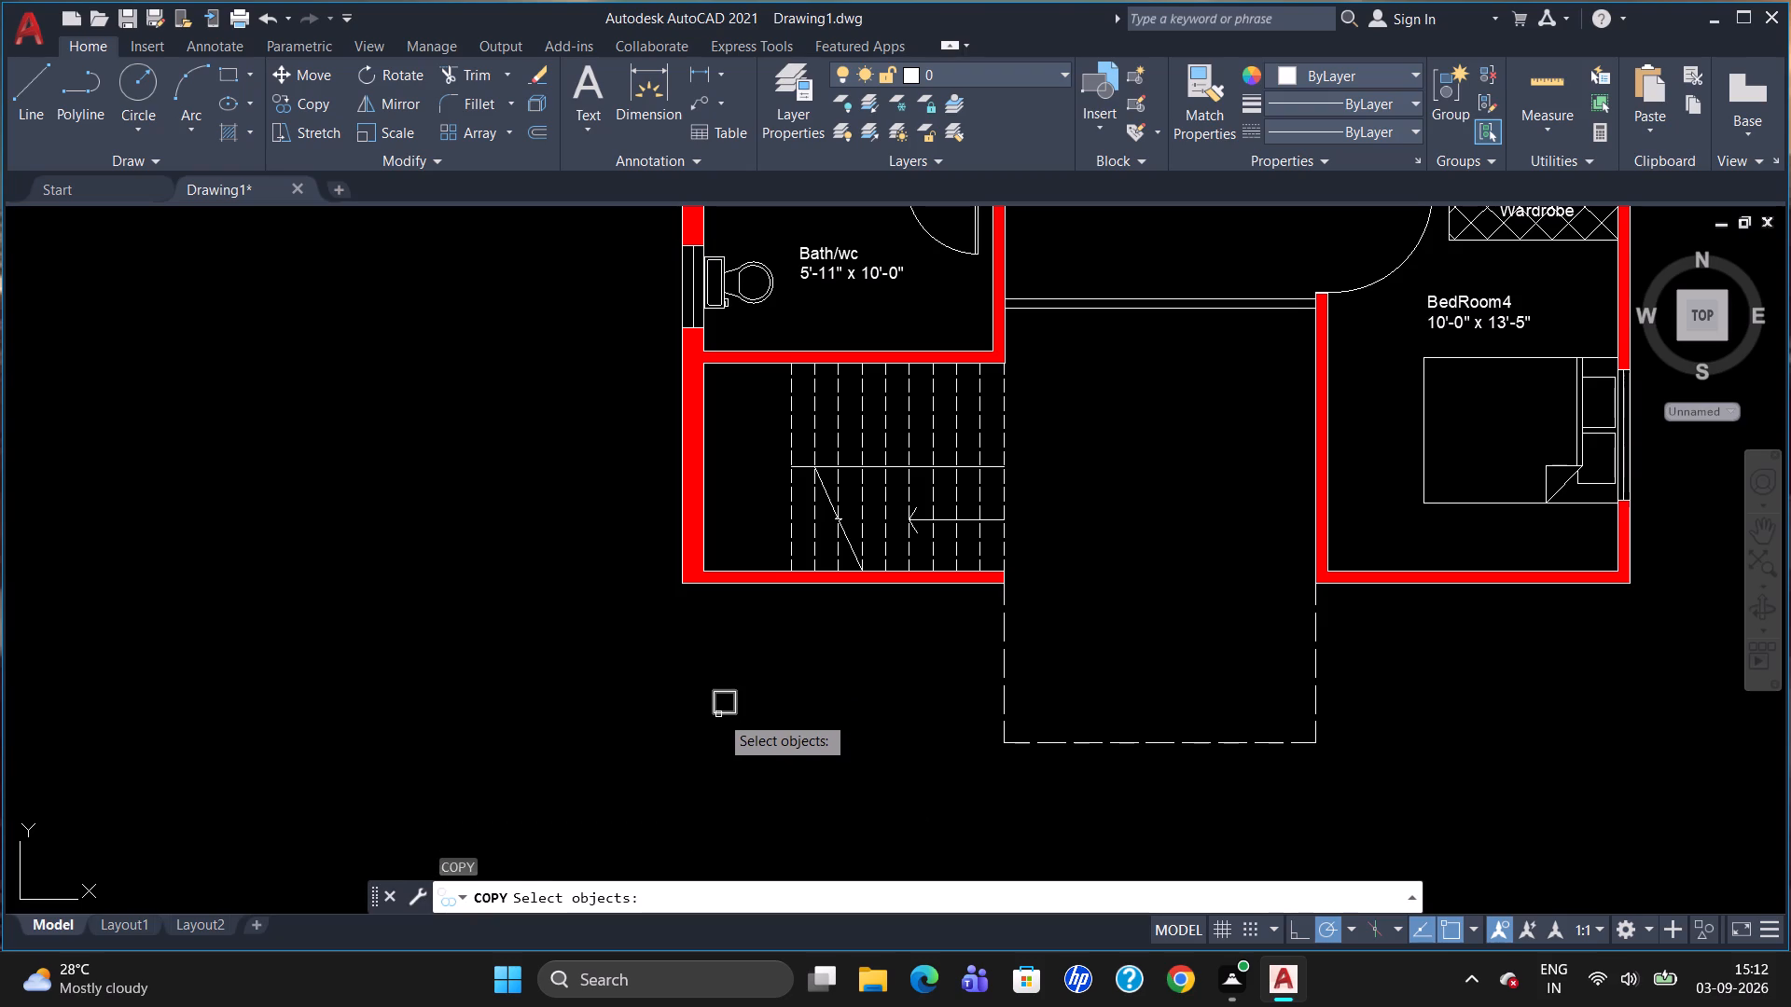
left_click(719, 714)
key("Return")
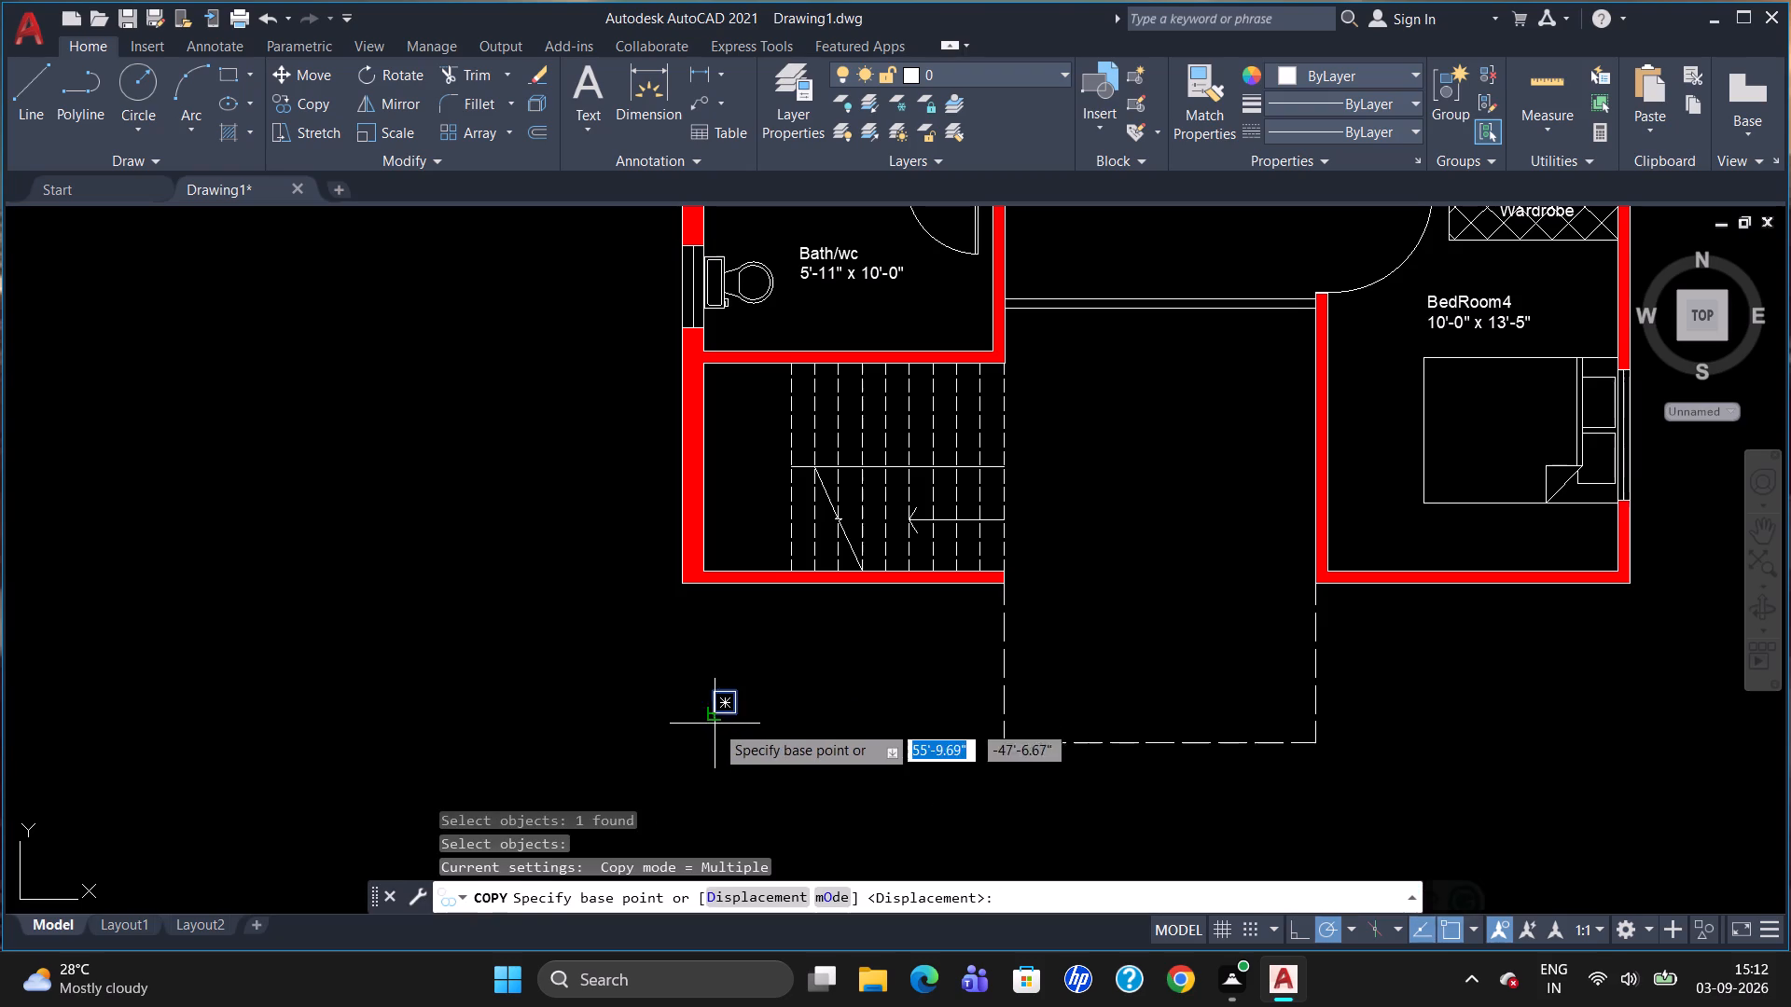
left_click(715, 716)
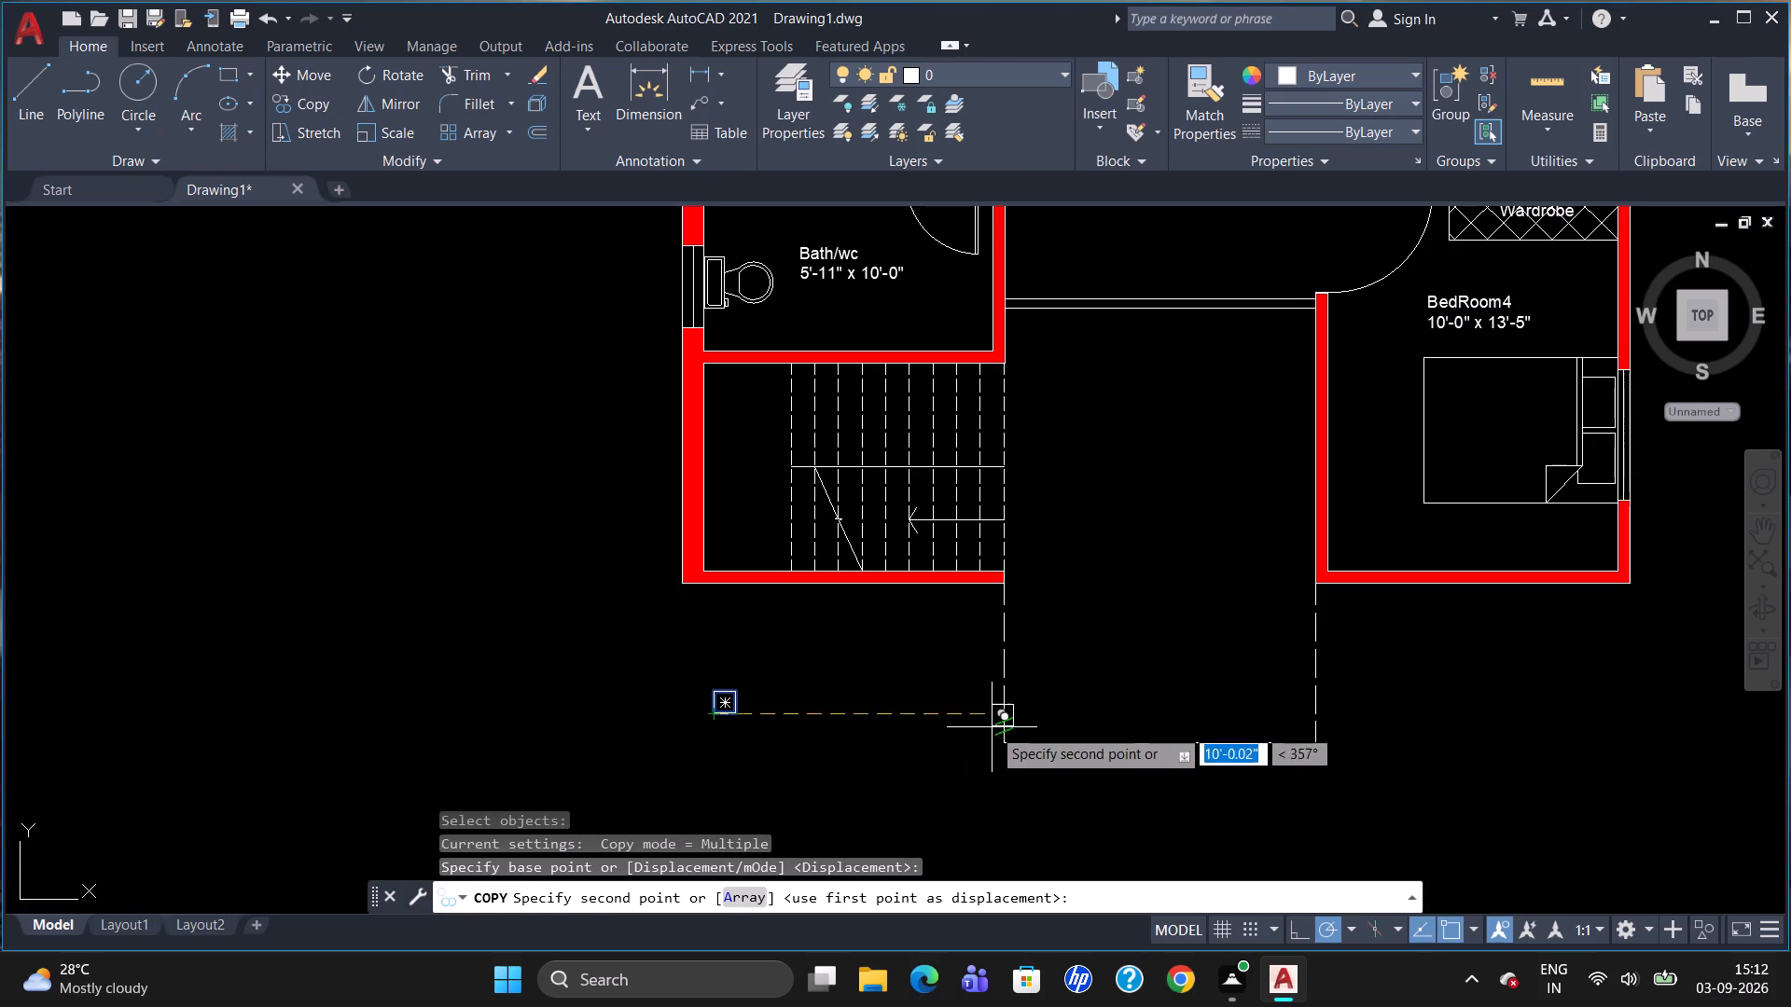
scroll(1007, 740, "up", 2)
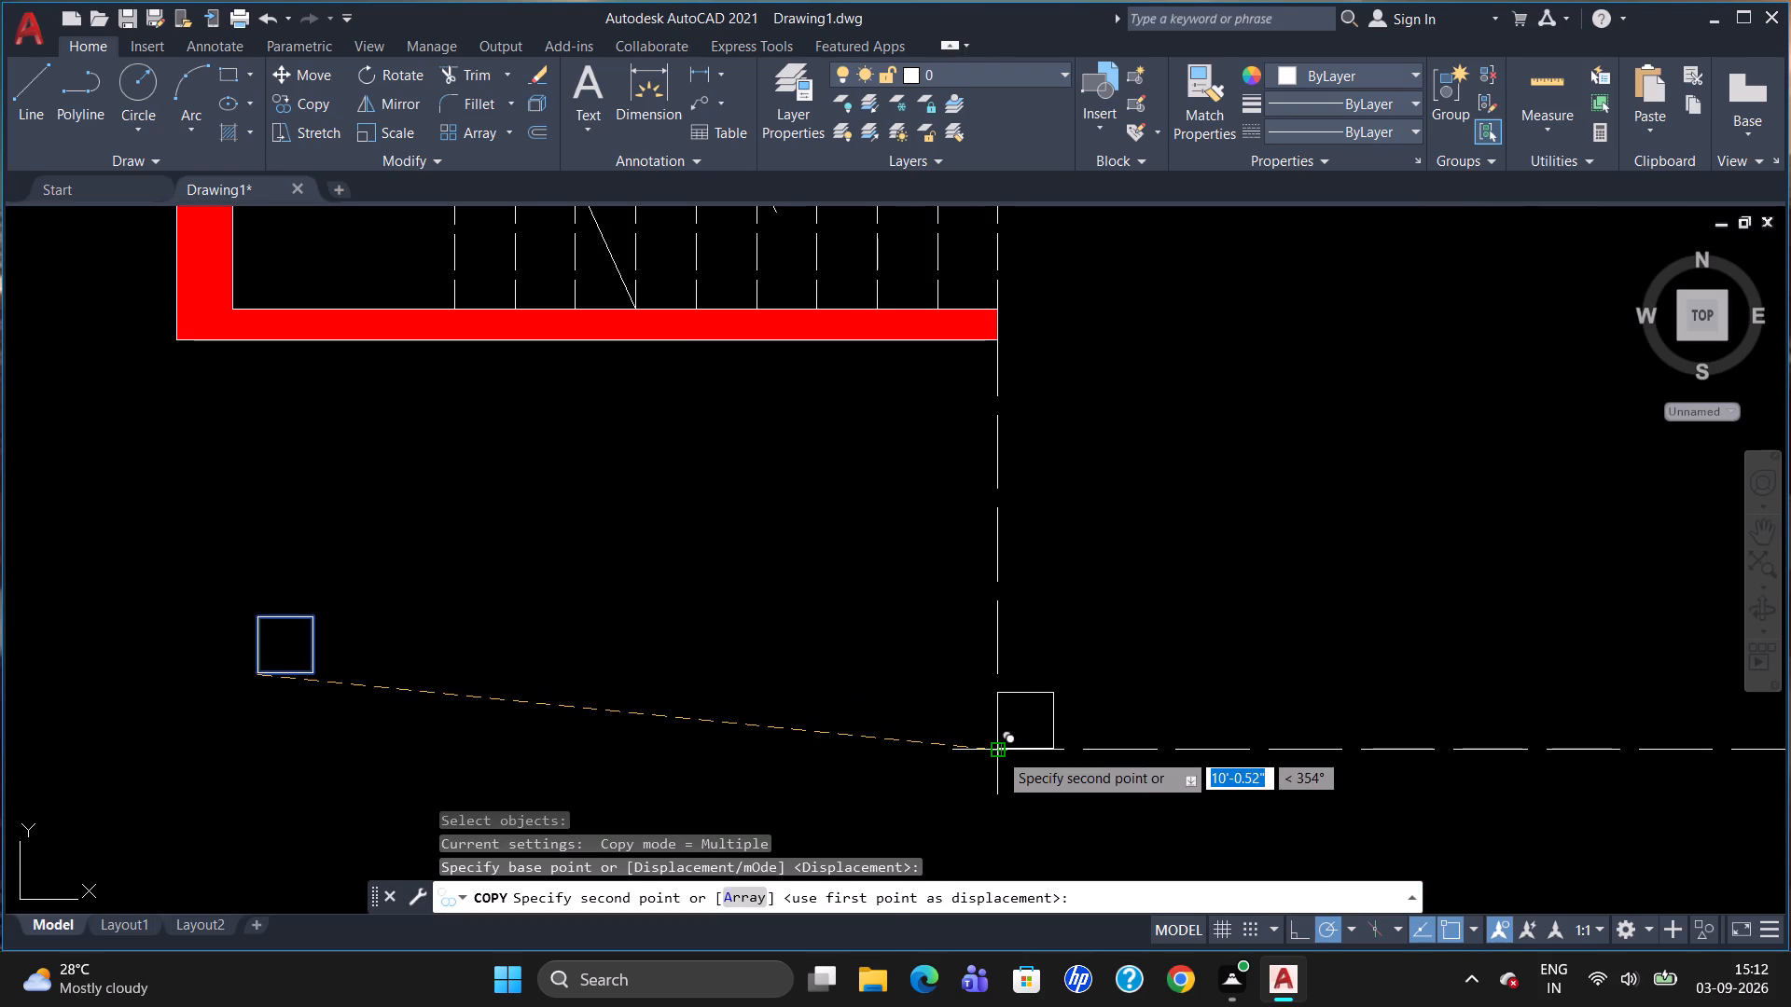
left_click(998, 752)
scroll(1200, 712, "down", 2)
scroll(1382, 736, "up", 2)
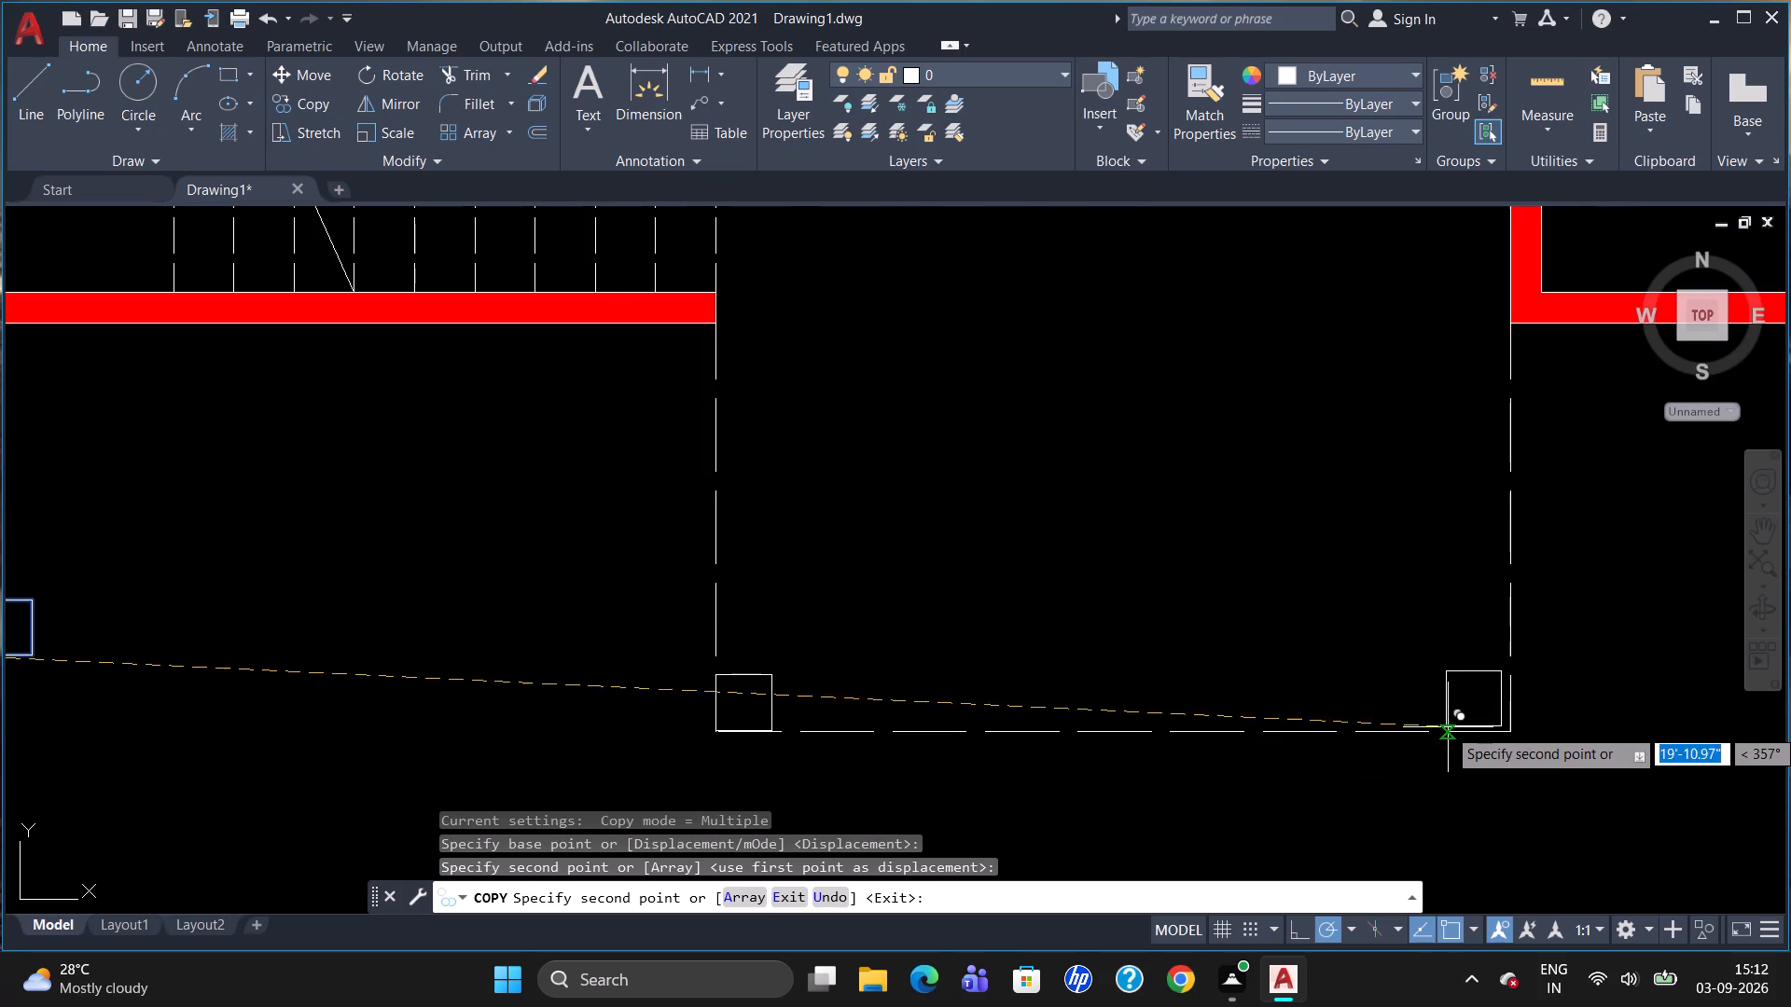
left_click(1455, 734)
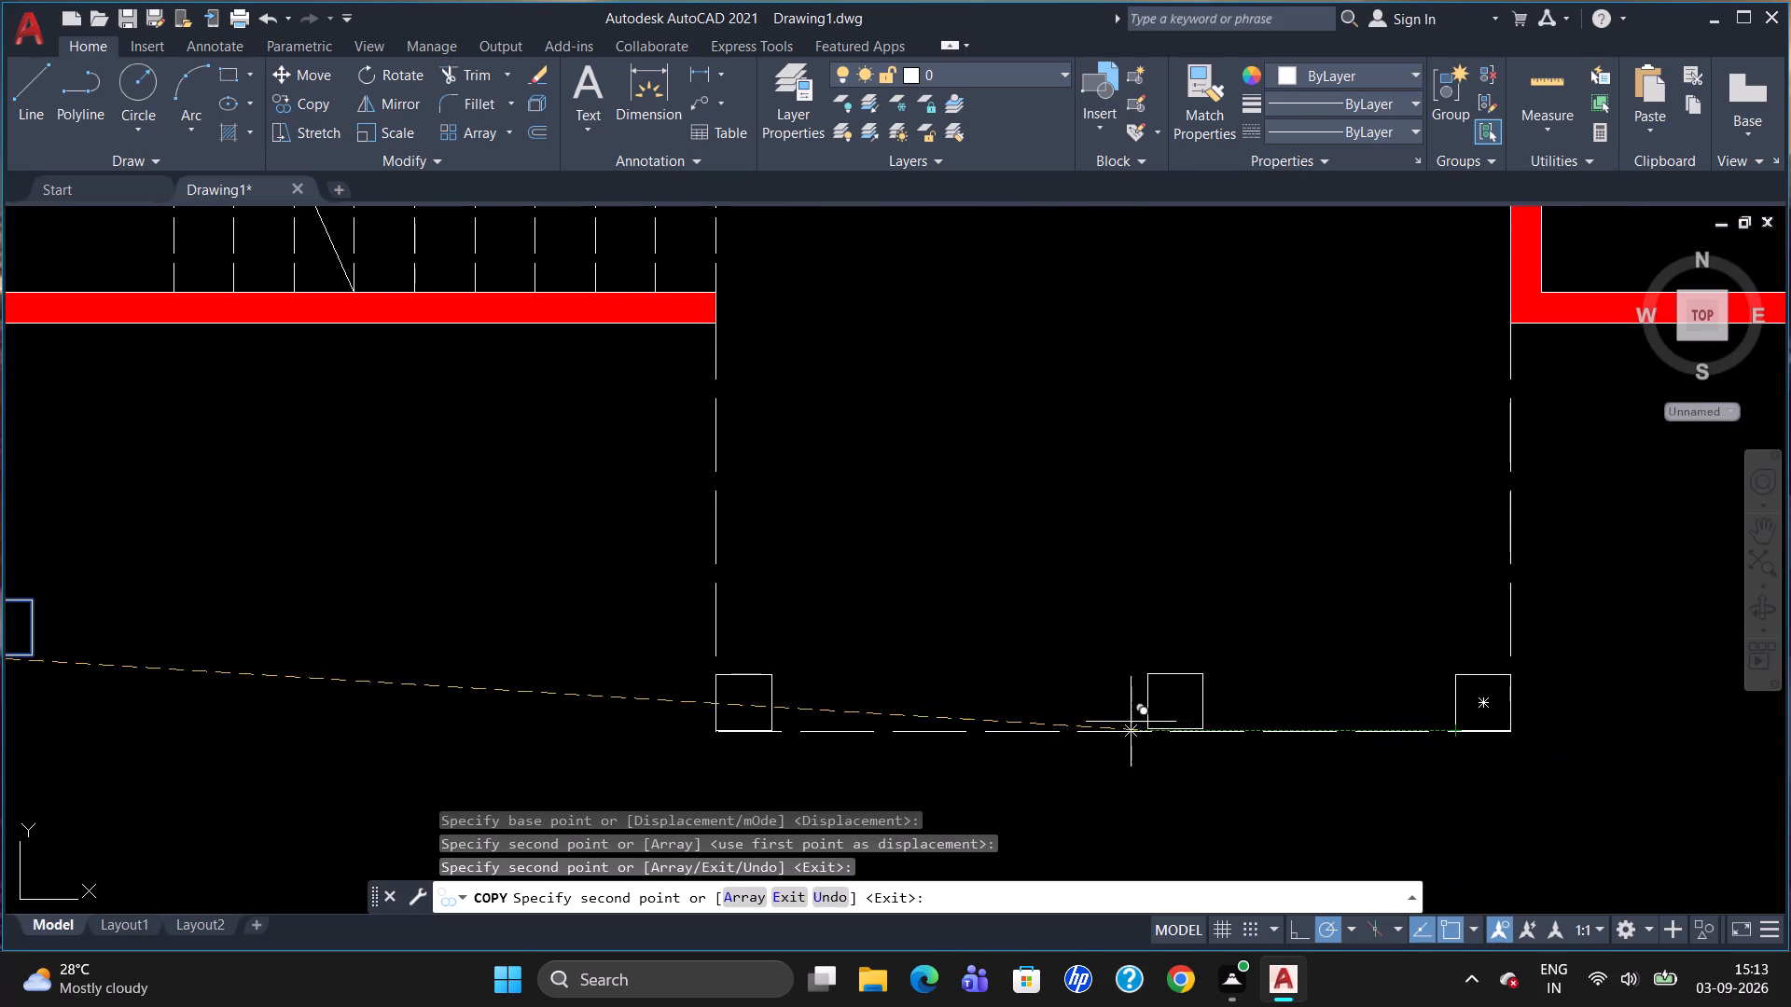
scroll(1108, 685, "down", 2)
key("Escape")
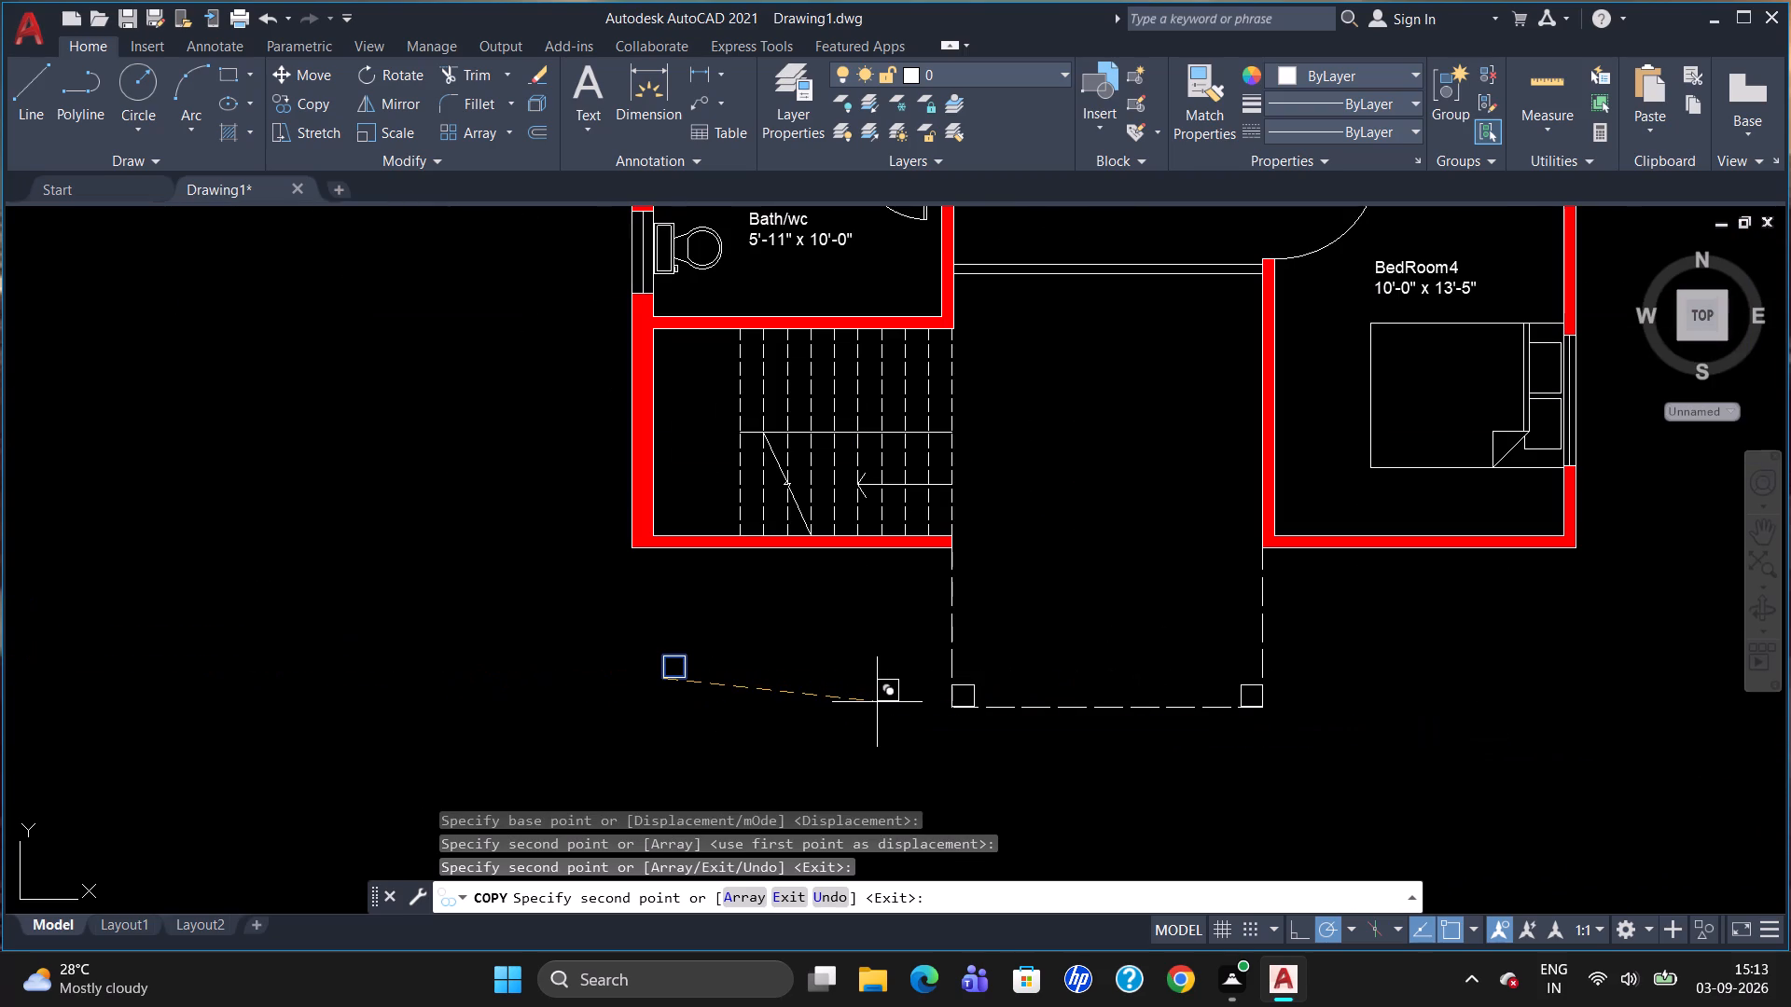
Delete the original square column below the staircase.
left_click(668, 663)
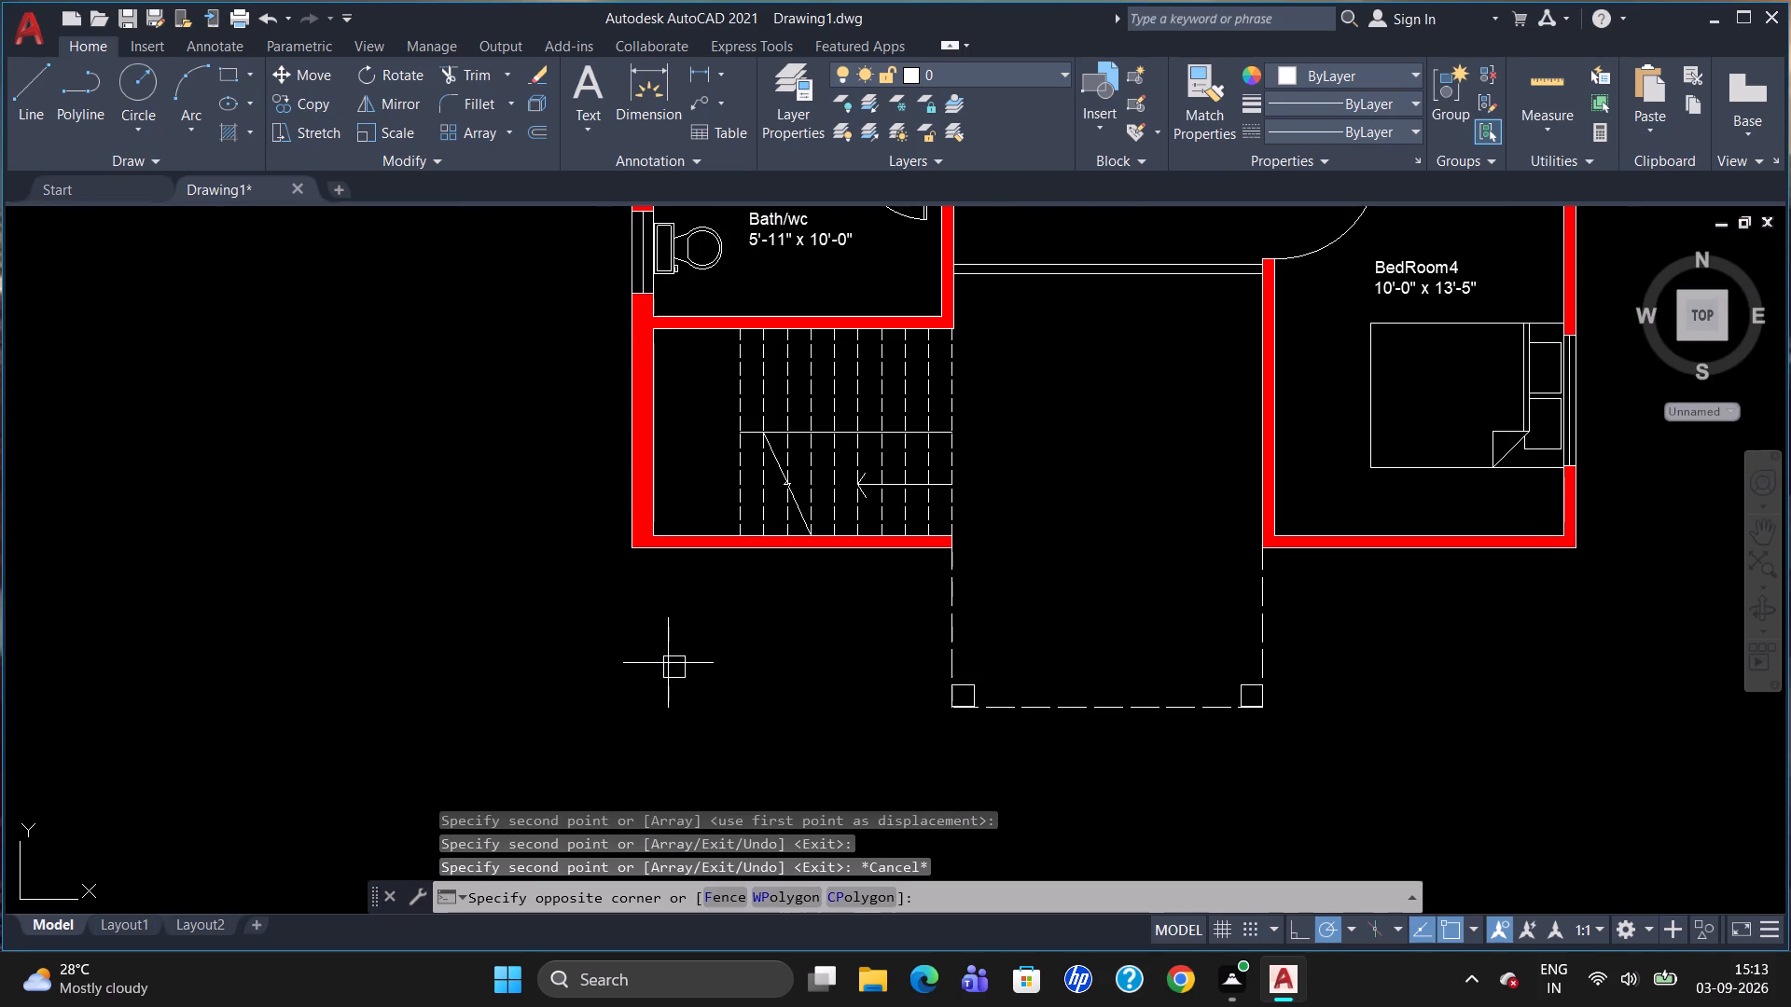
left_click(666, 655)
key("Delete")
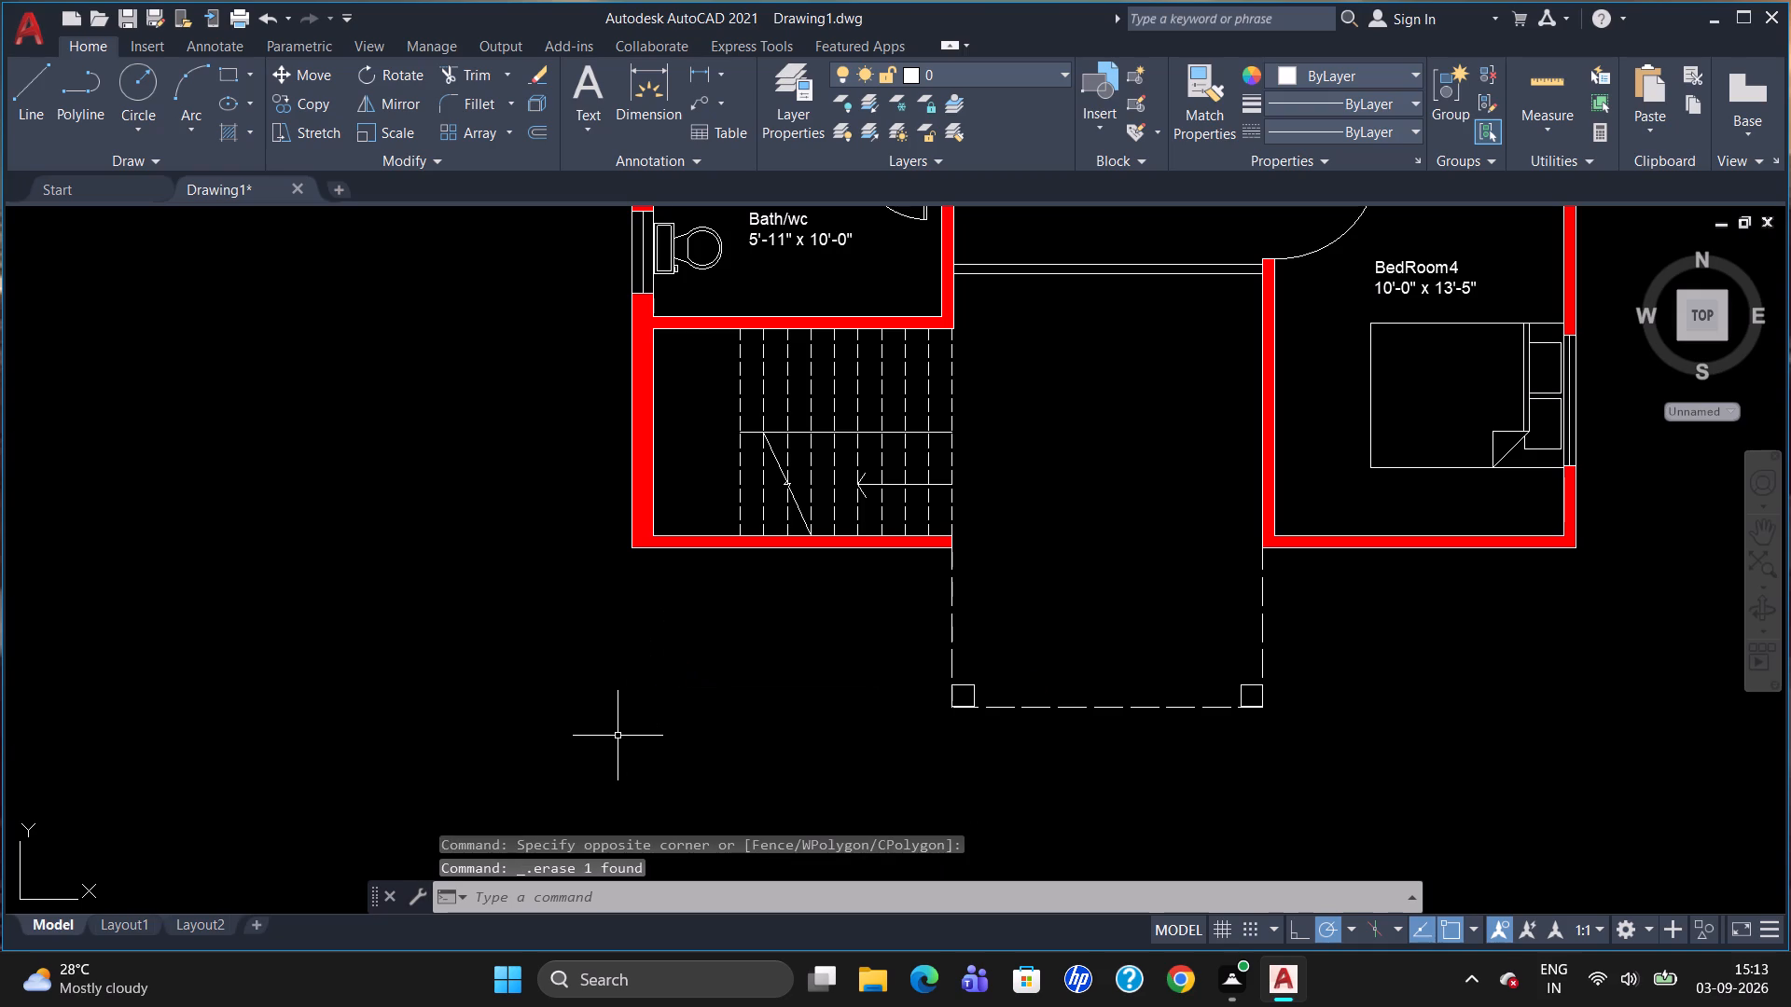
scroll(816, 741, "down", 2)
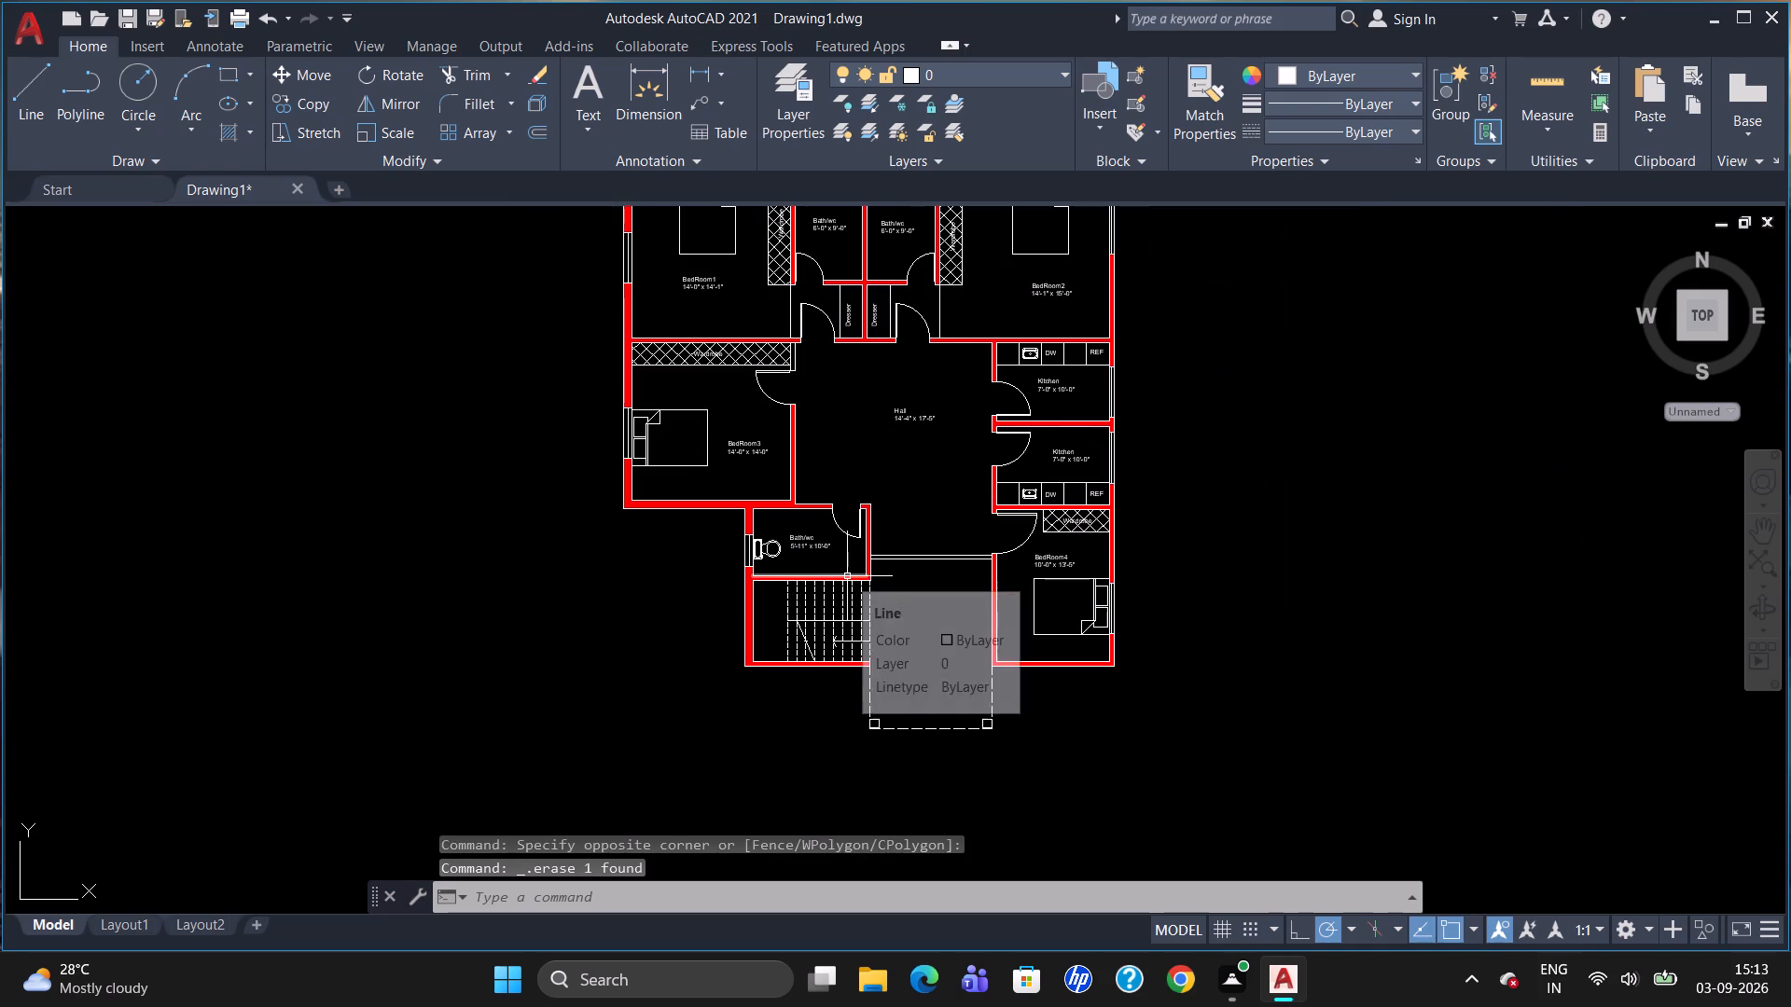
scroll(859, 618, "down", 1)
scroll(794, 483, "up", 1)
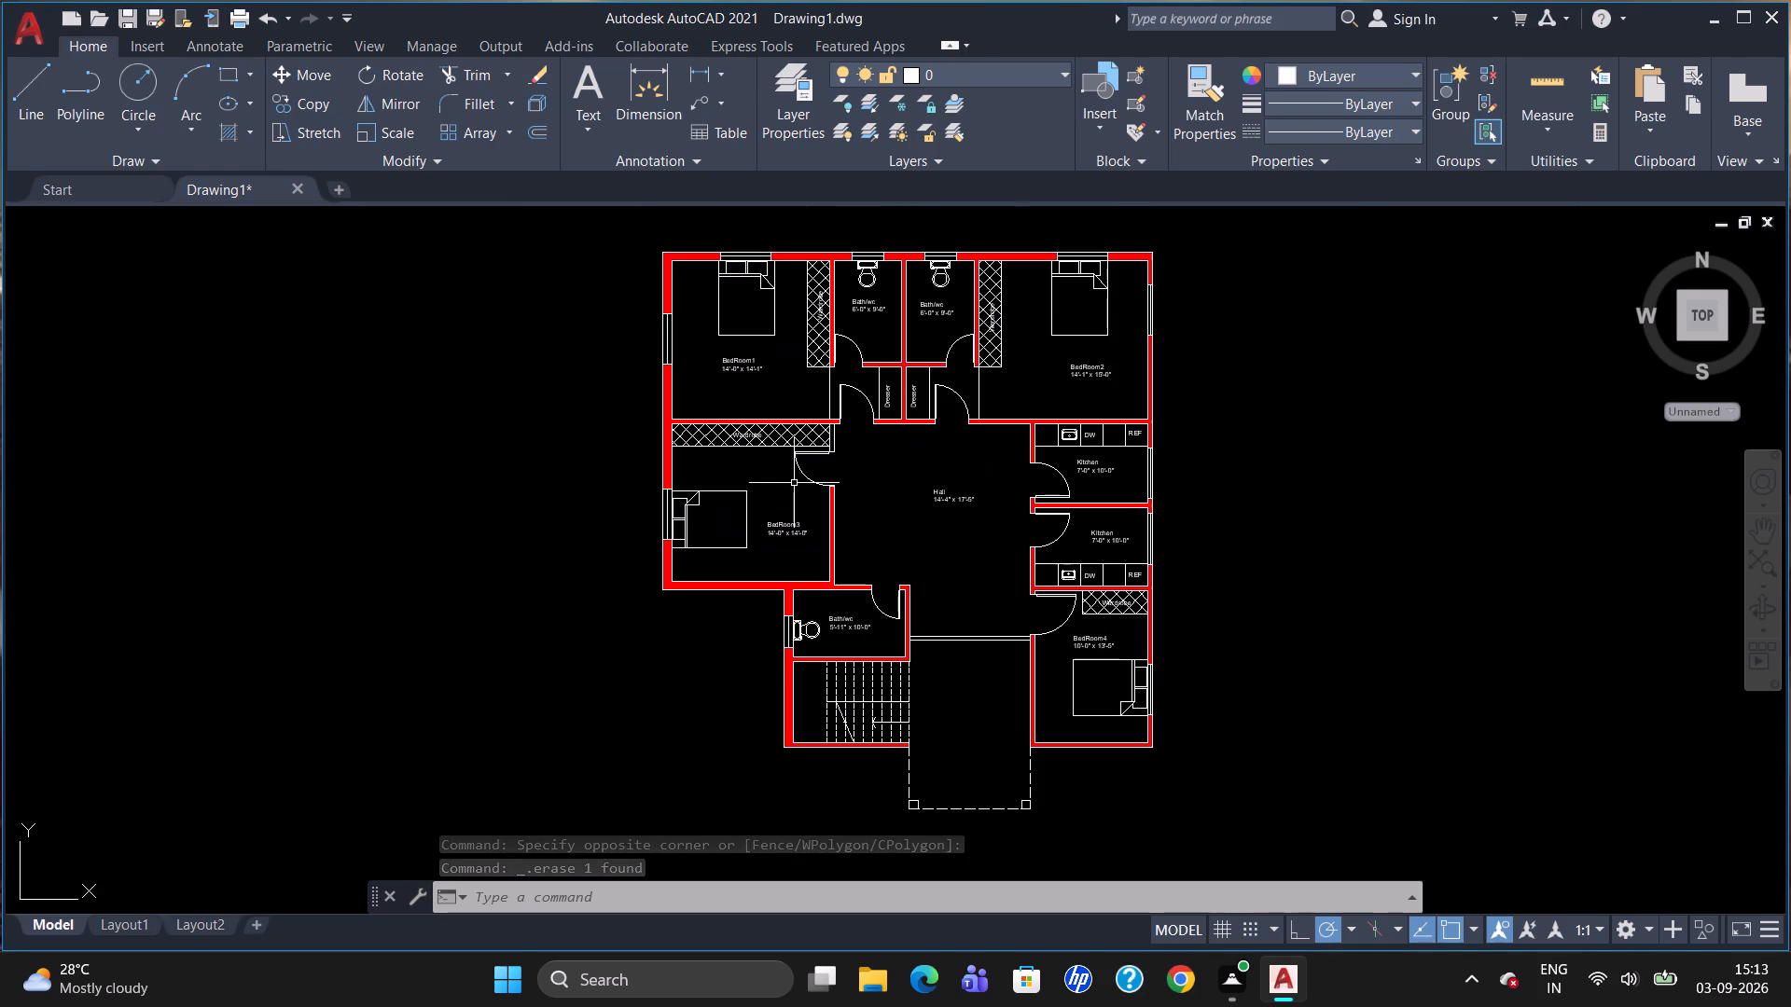
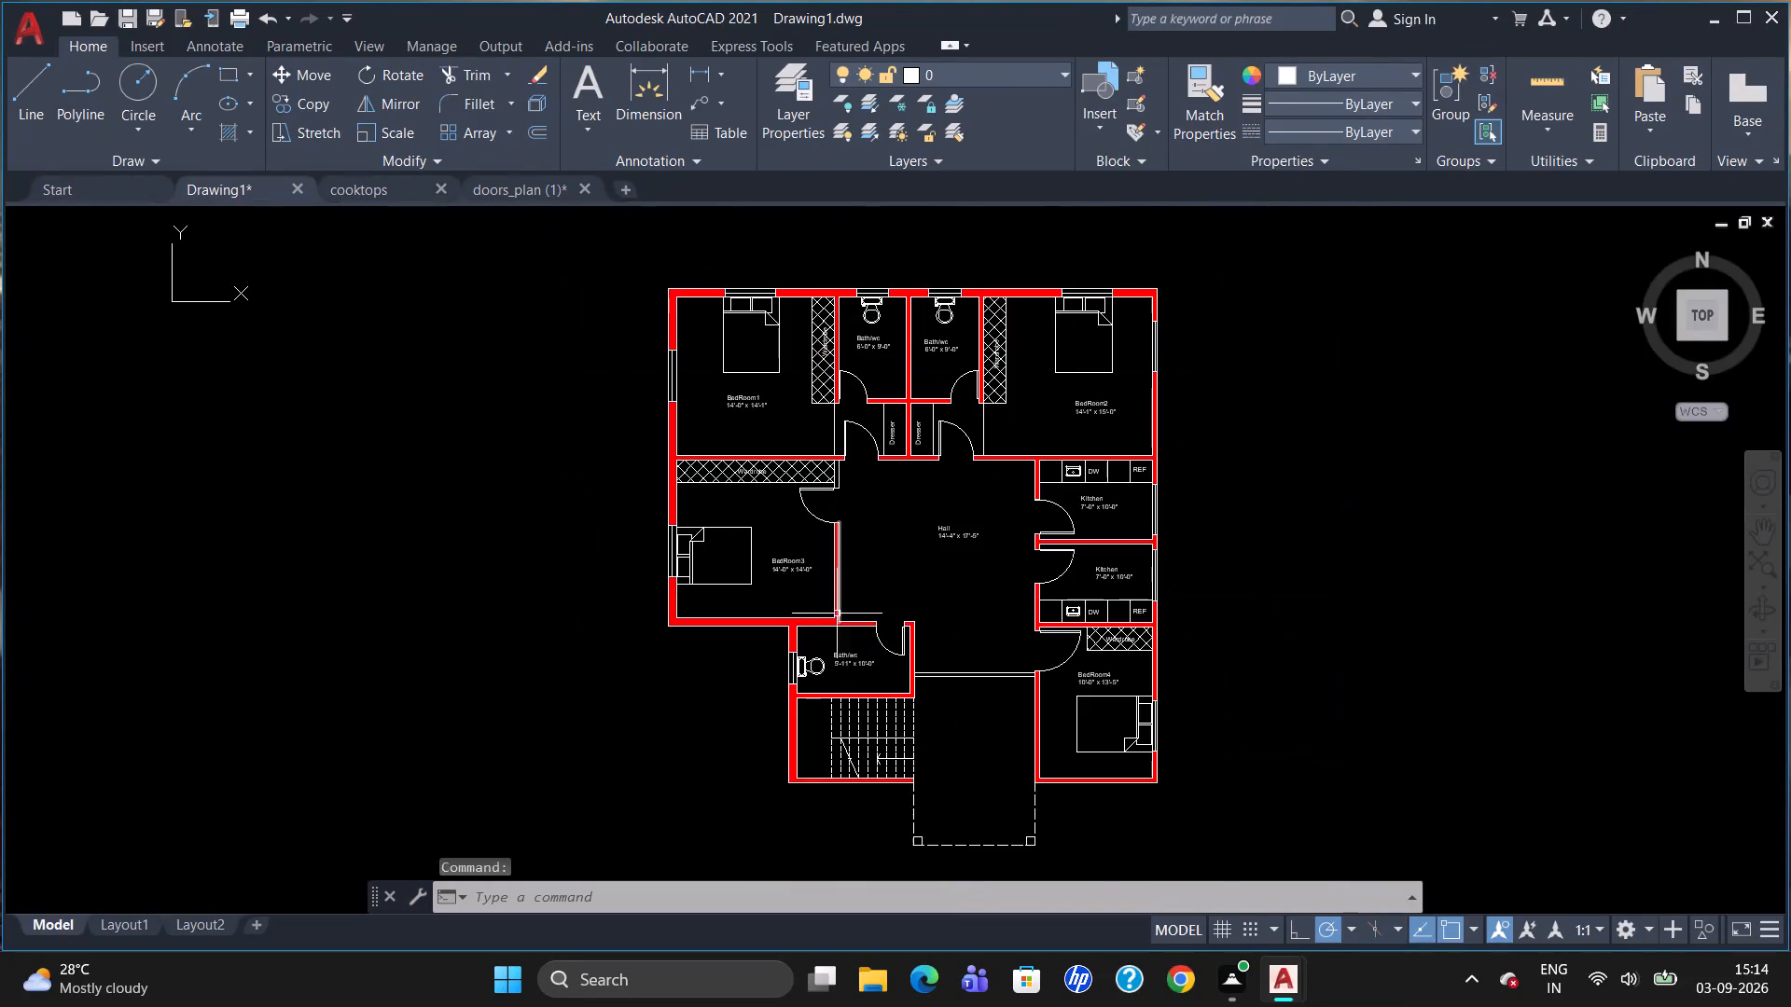
In the cooktops drawing, group all the objects of the two-burner cooktop with three-armed burners and four round knobs.
scroll(729, 468, "up", 2)
scroll(868, 511, "down", 1)
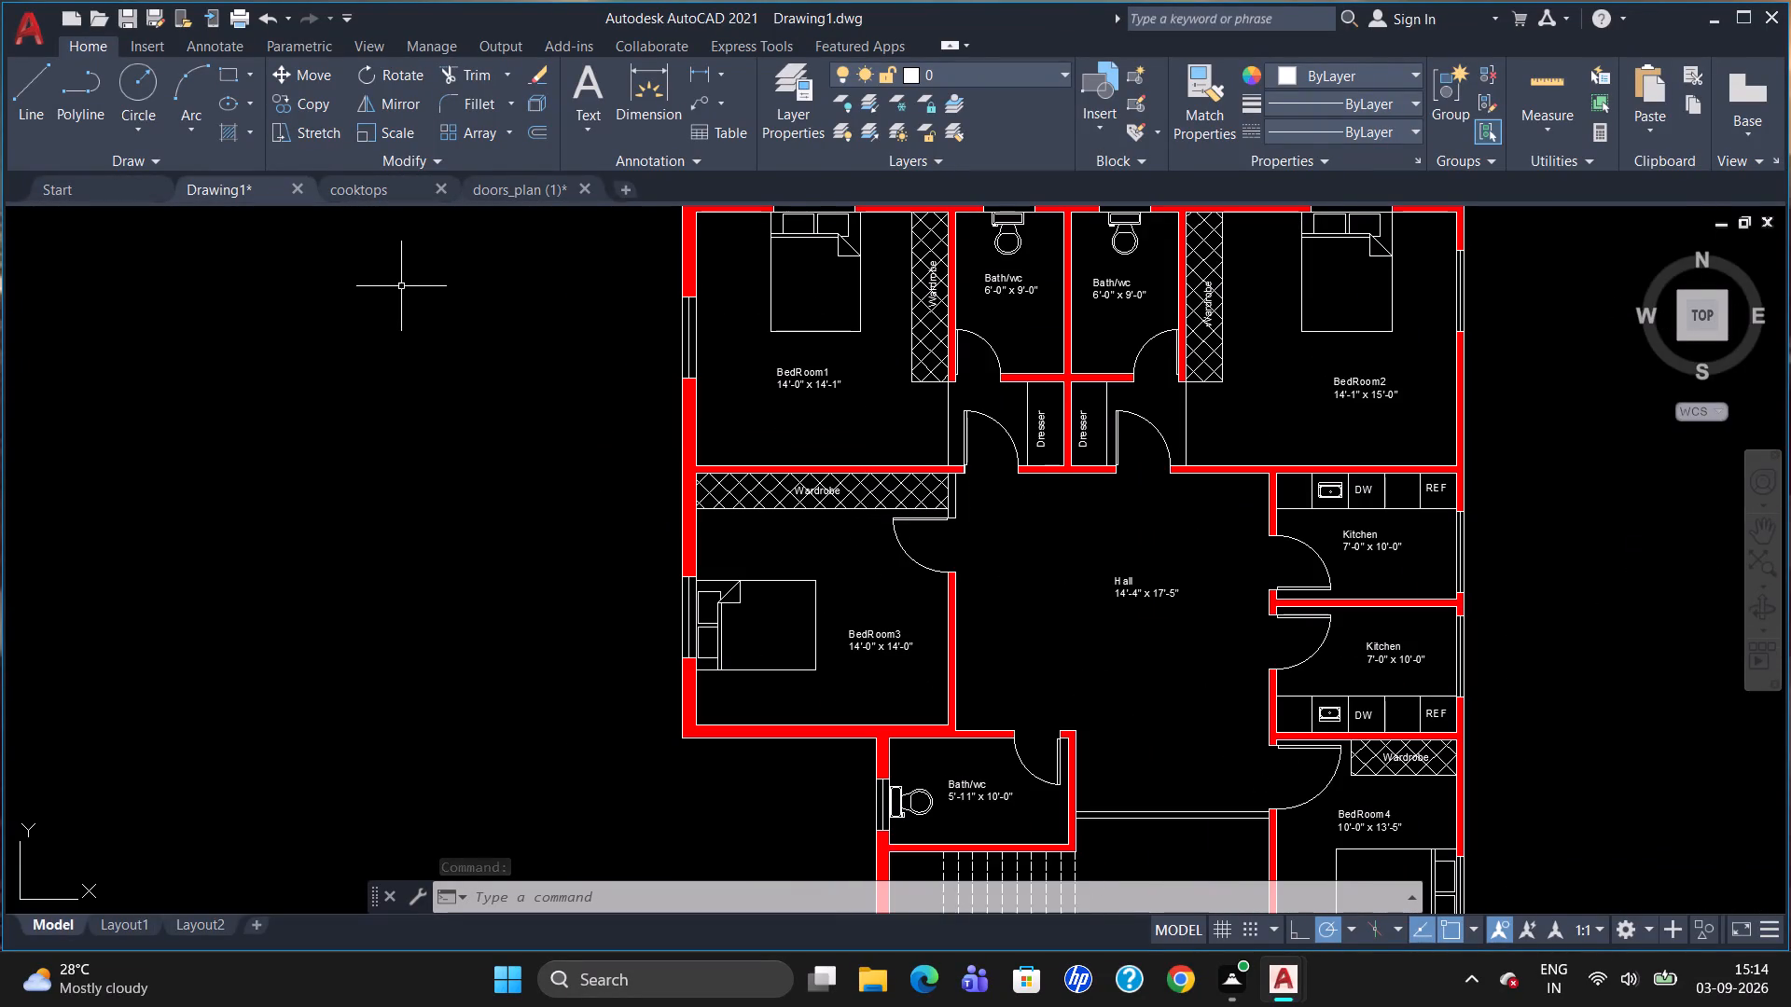
left_click(383, 189)
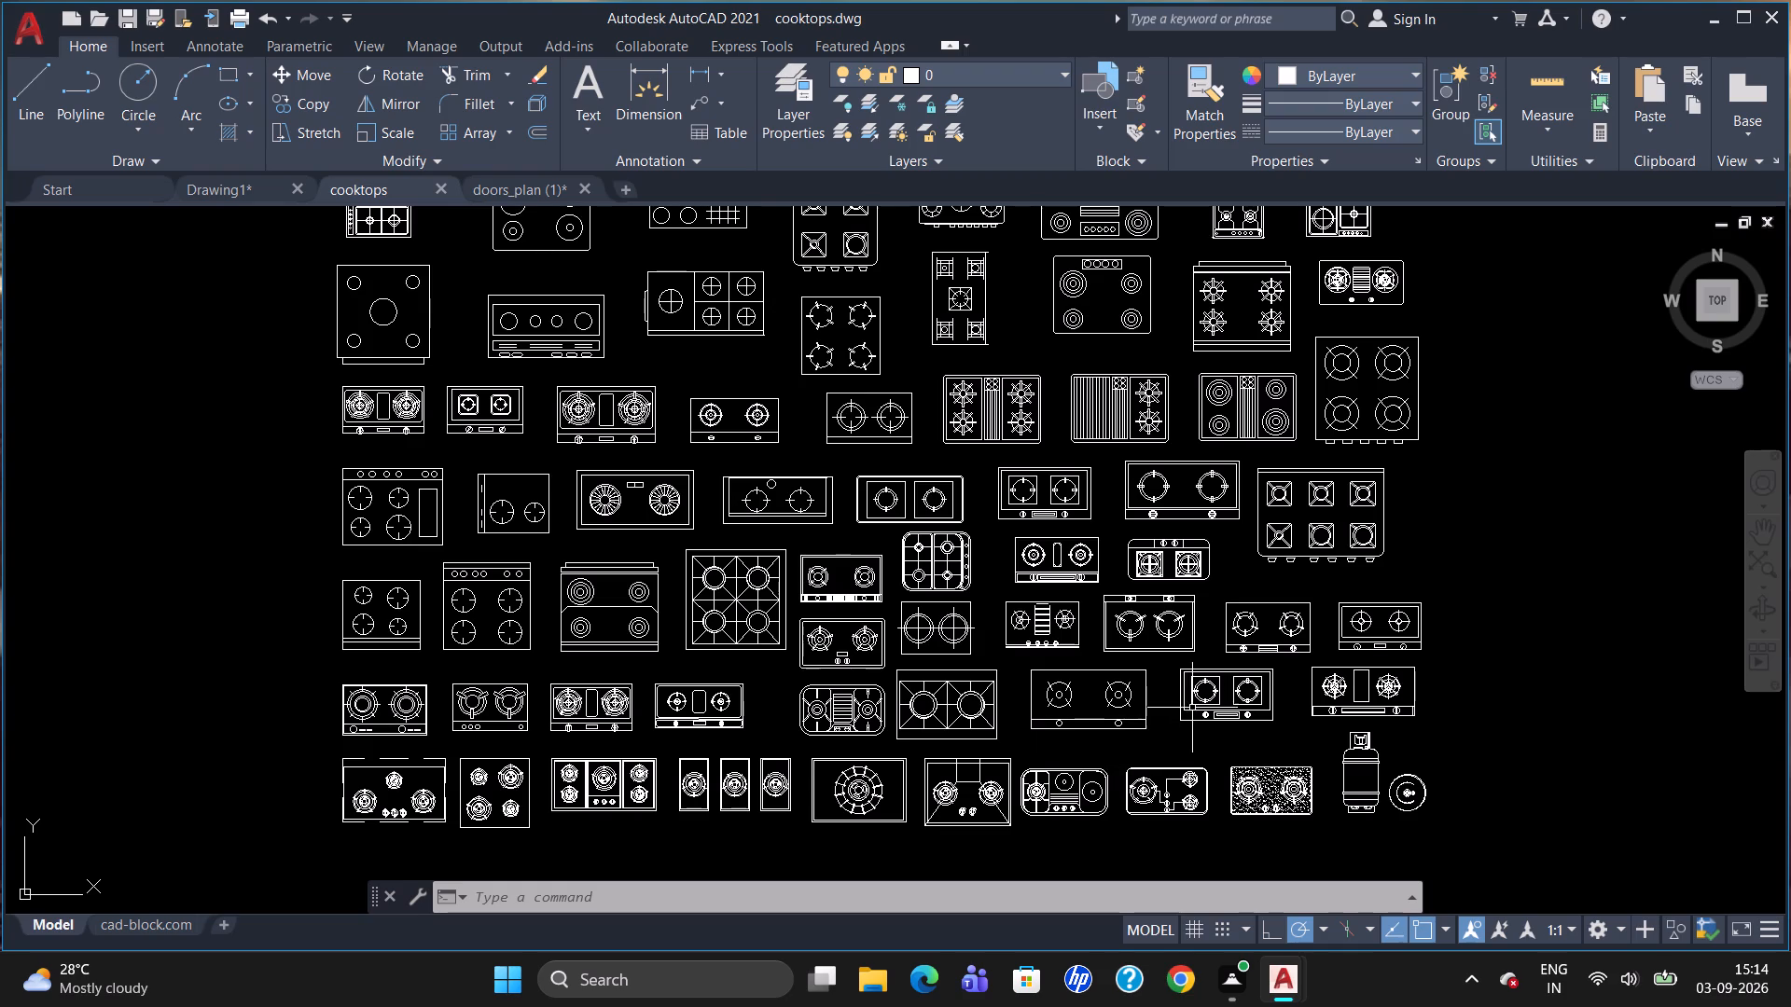
scroll(973, 572, "down", 1)
scroll(883, 401, "up", 1)
scroll(806, 403, "down", 1)
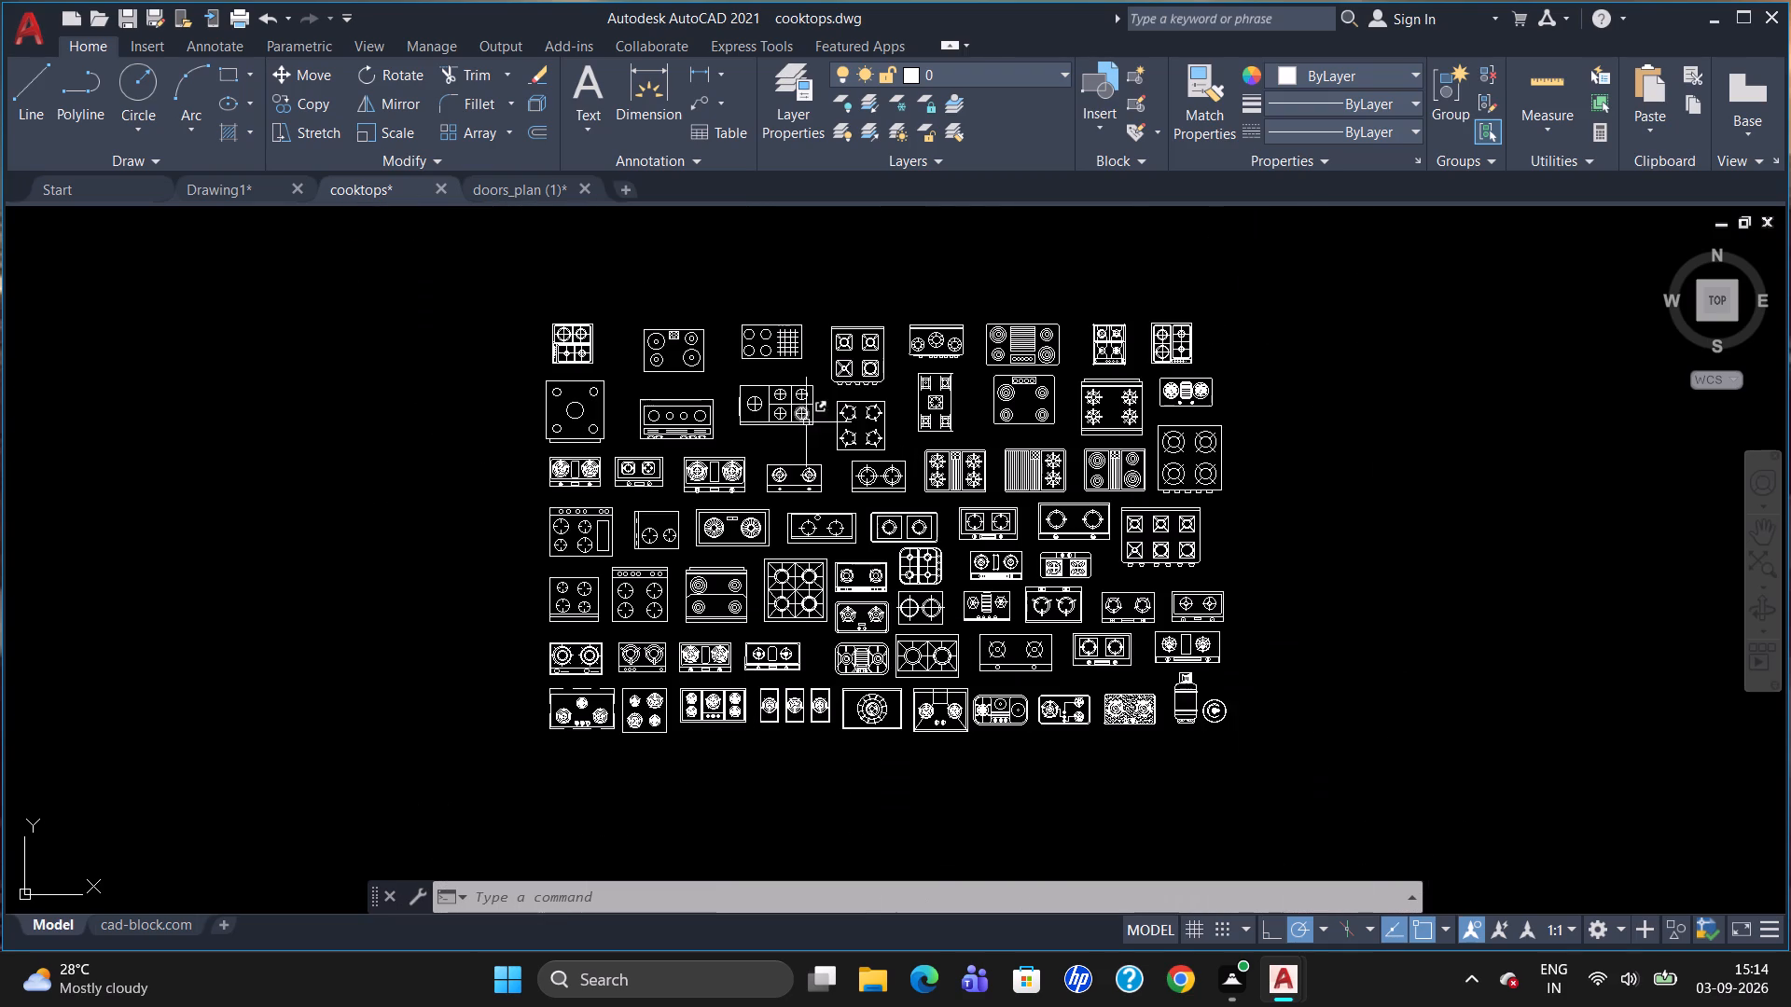
scroll(642, 666, "up", 1)
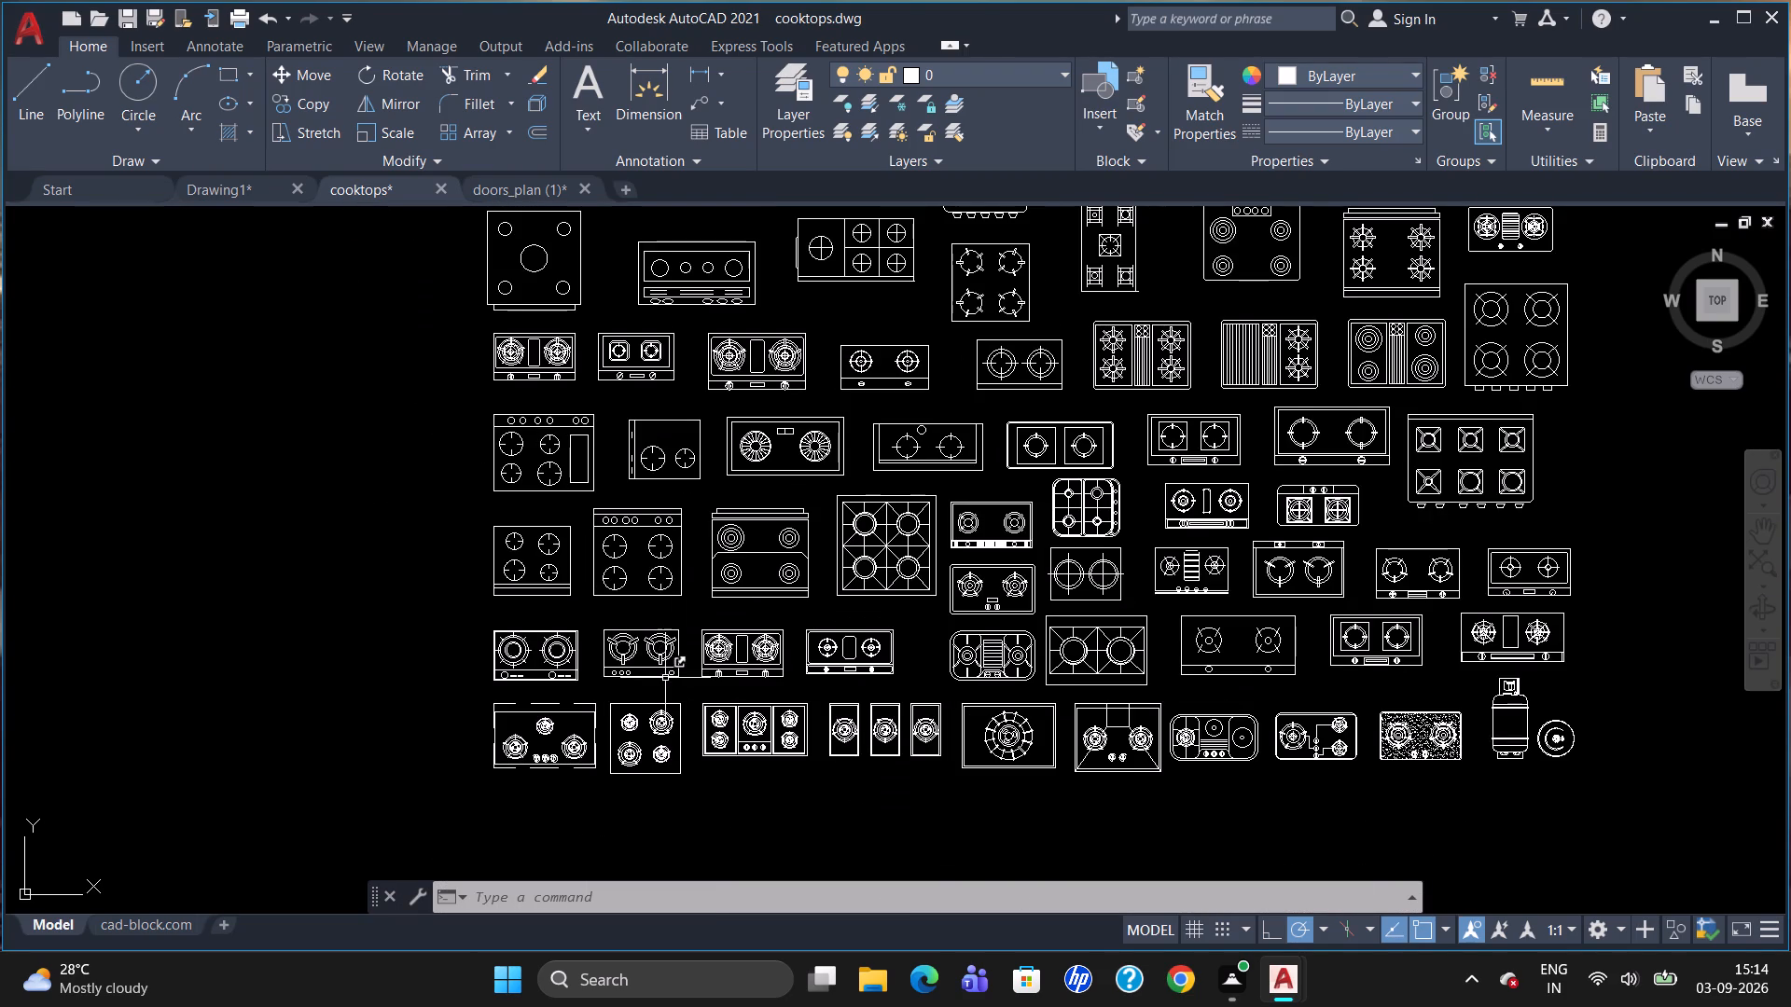
scroll(661, 693, "up", 1)
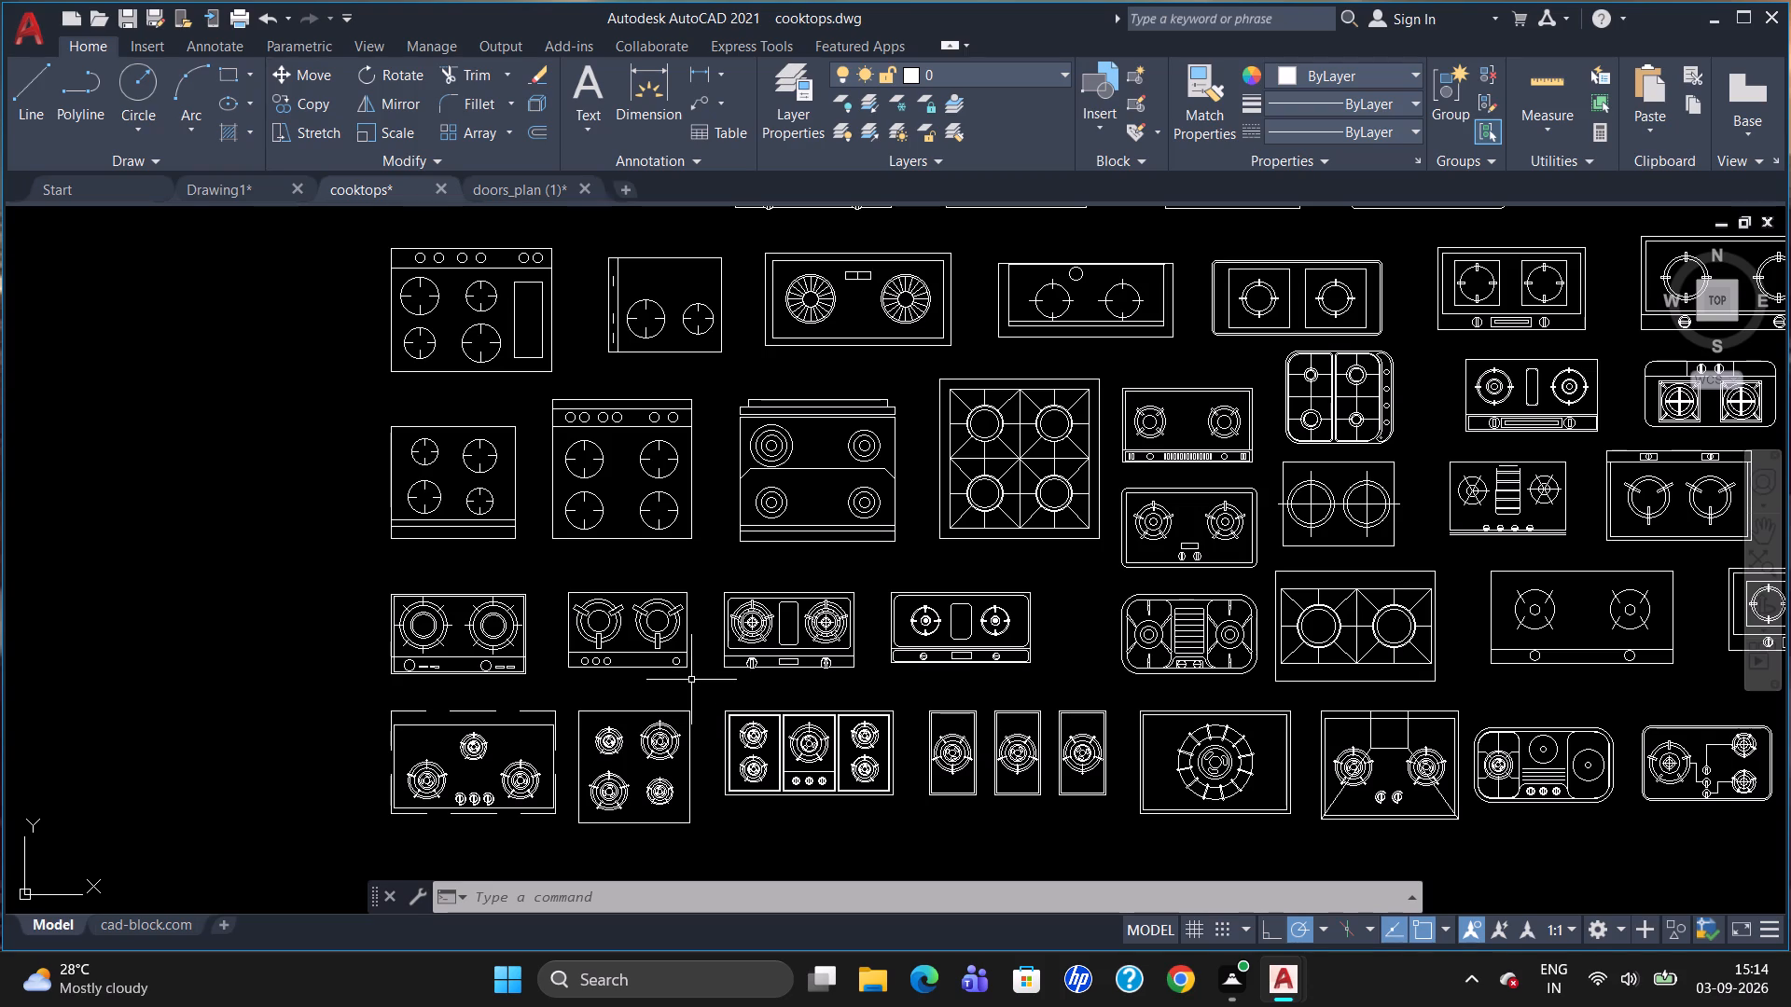
left_click_drag(701, 668, 583, 594)
left_click_drag(583, 594, 582, 594)
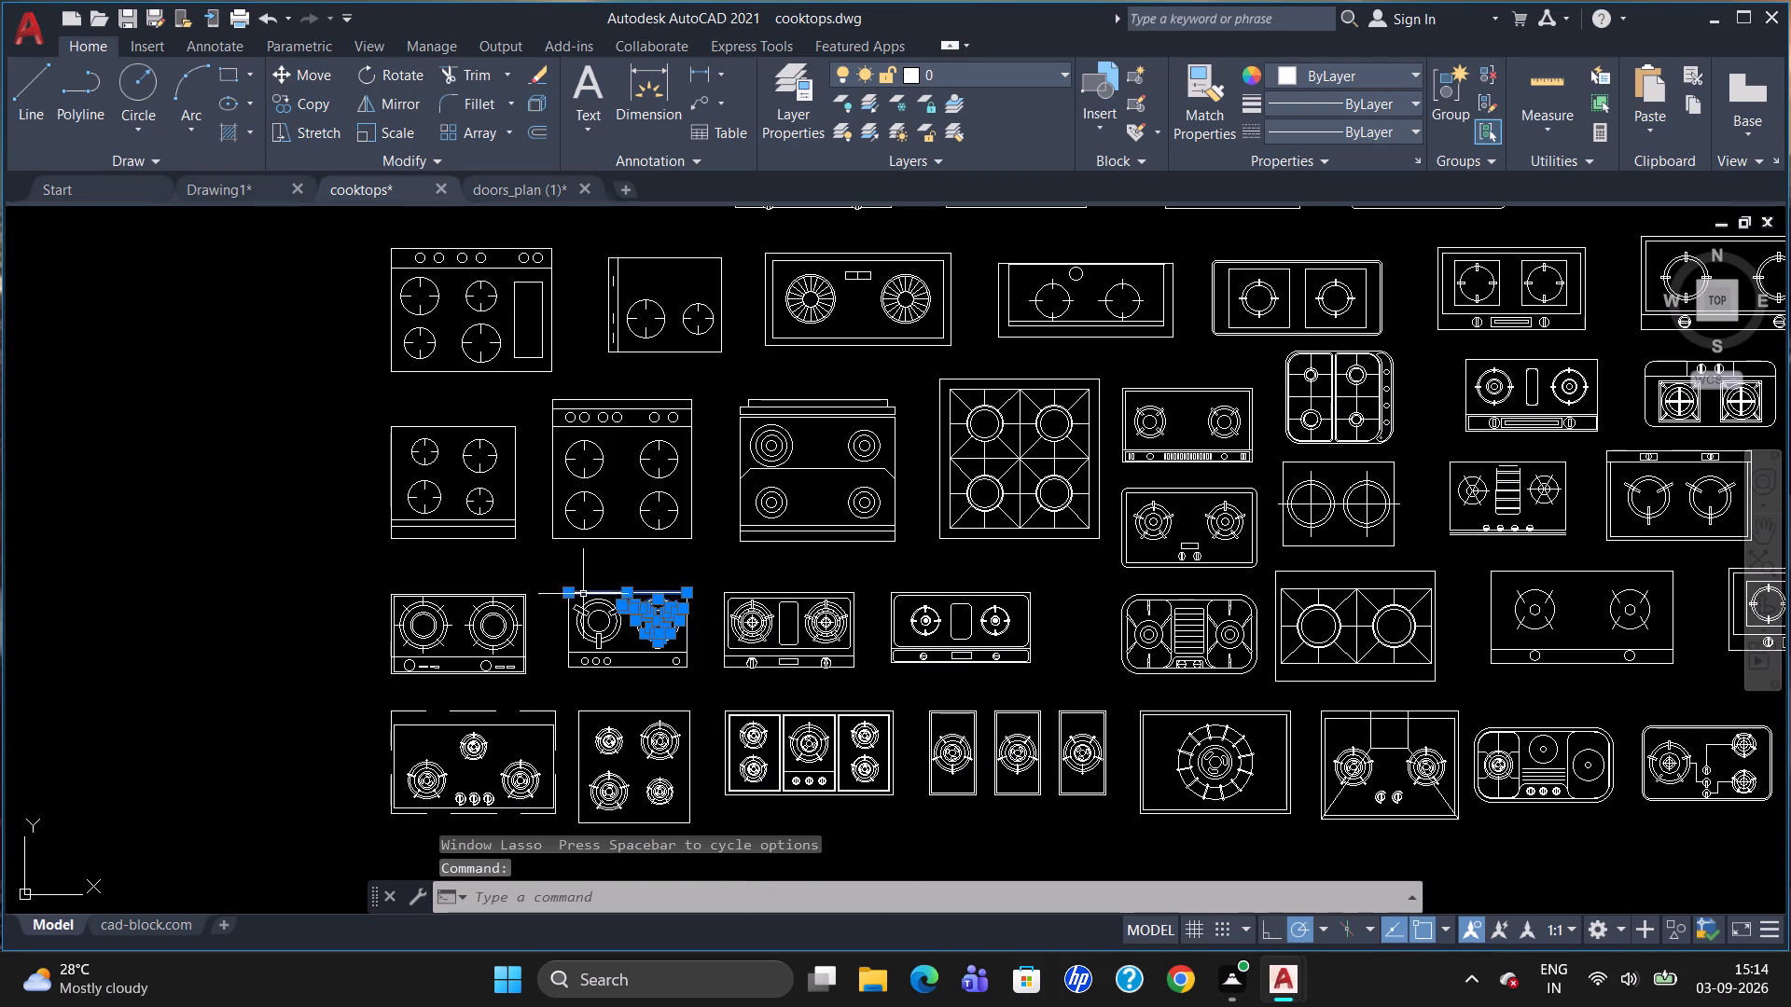
left_click_drag(582, 594, 565, 634)
scroll(585, 681, "up", 3)
left_click_drag(908, 750, 1005, 689)
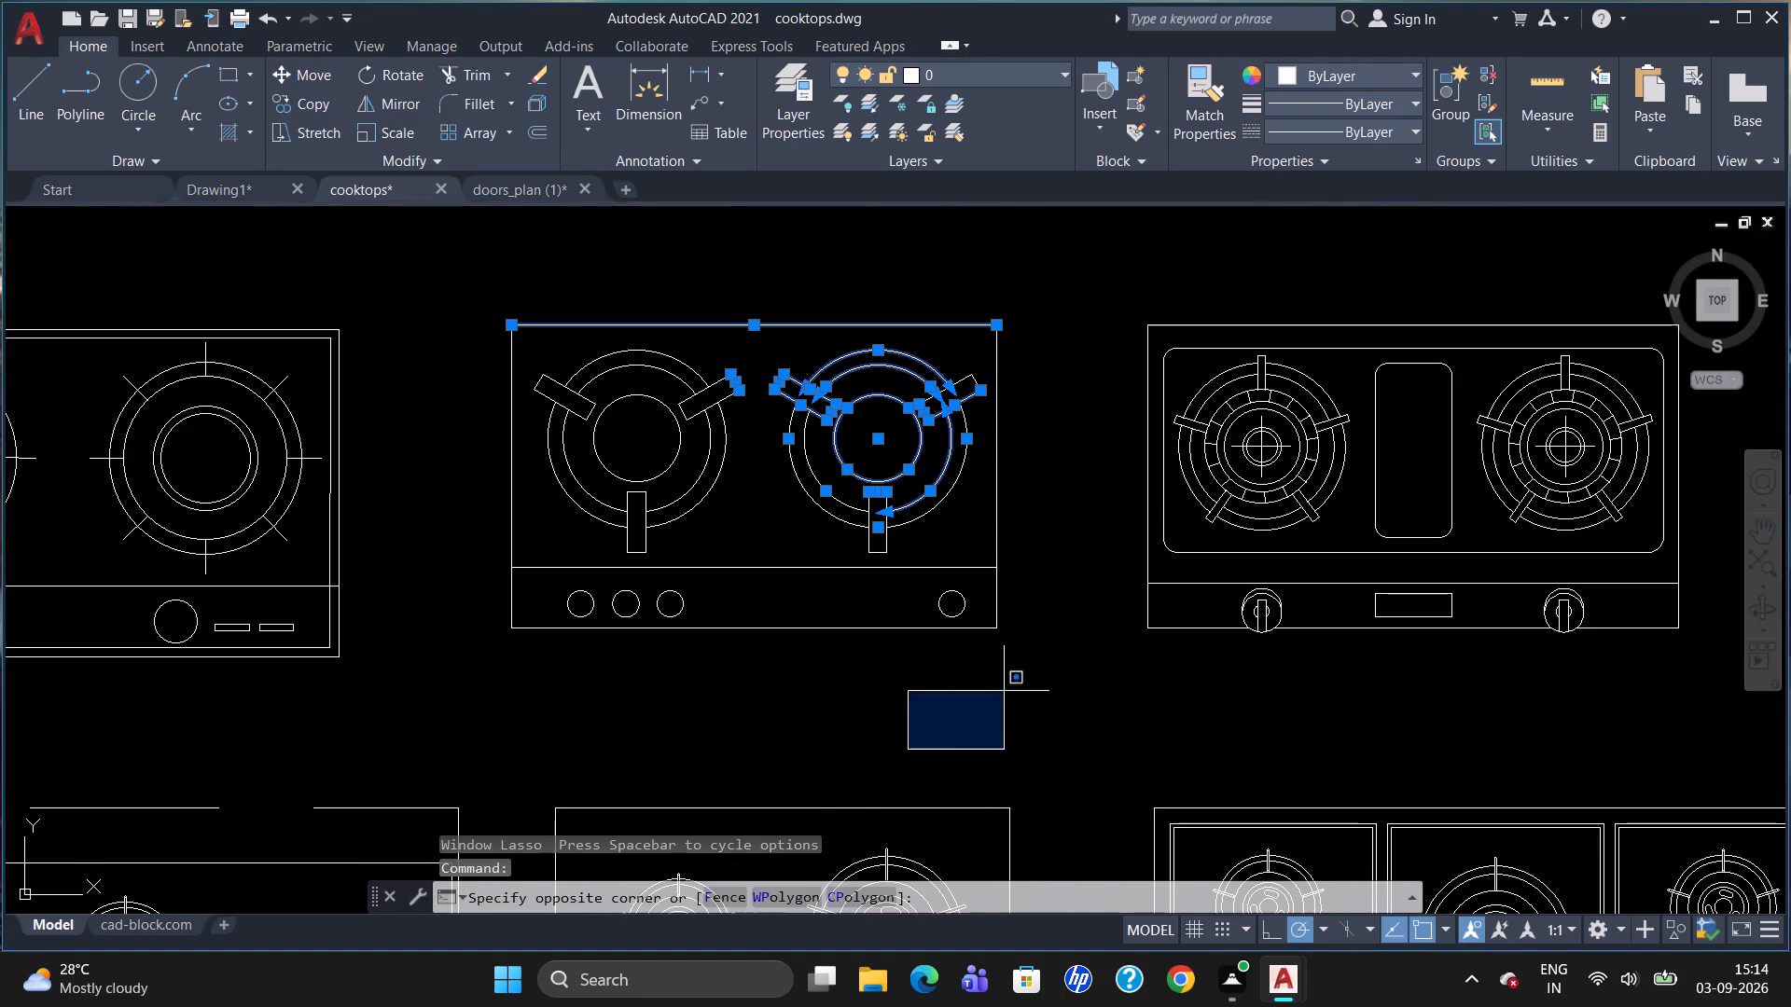
left_click_drag(1005, 689, 1028, 550)
left_click_drag(1064, 676, 467, 486)
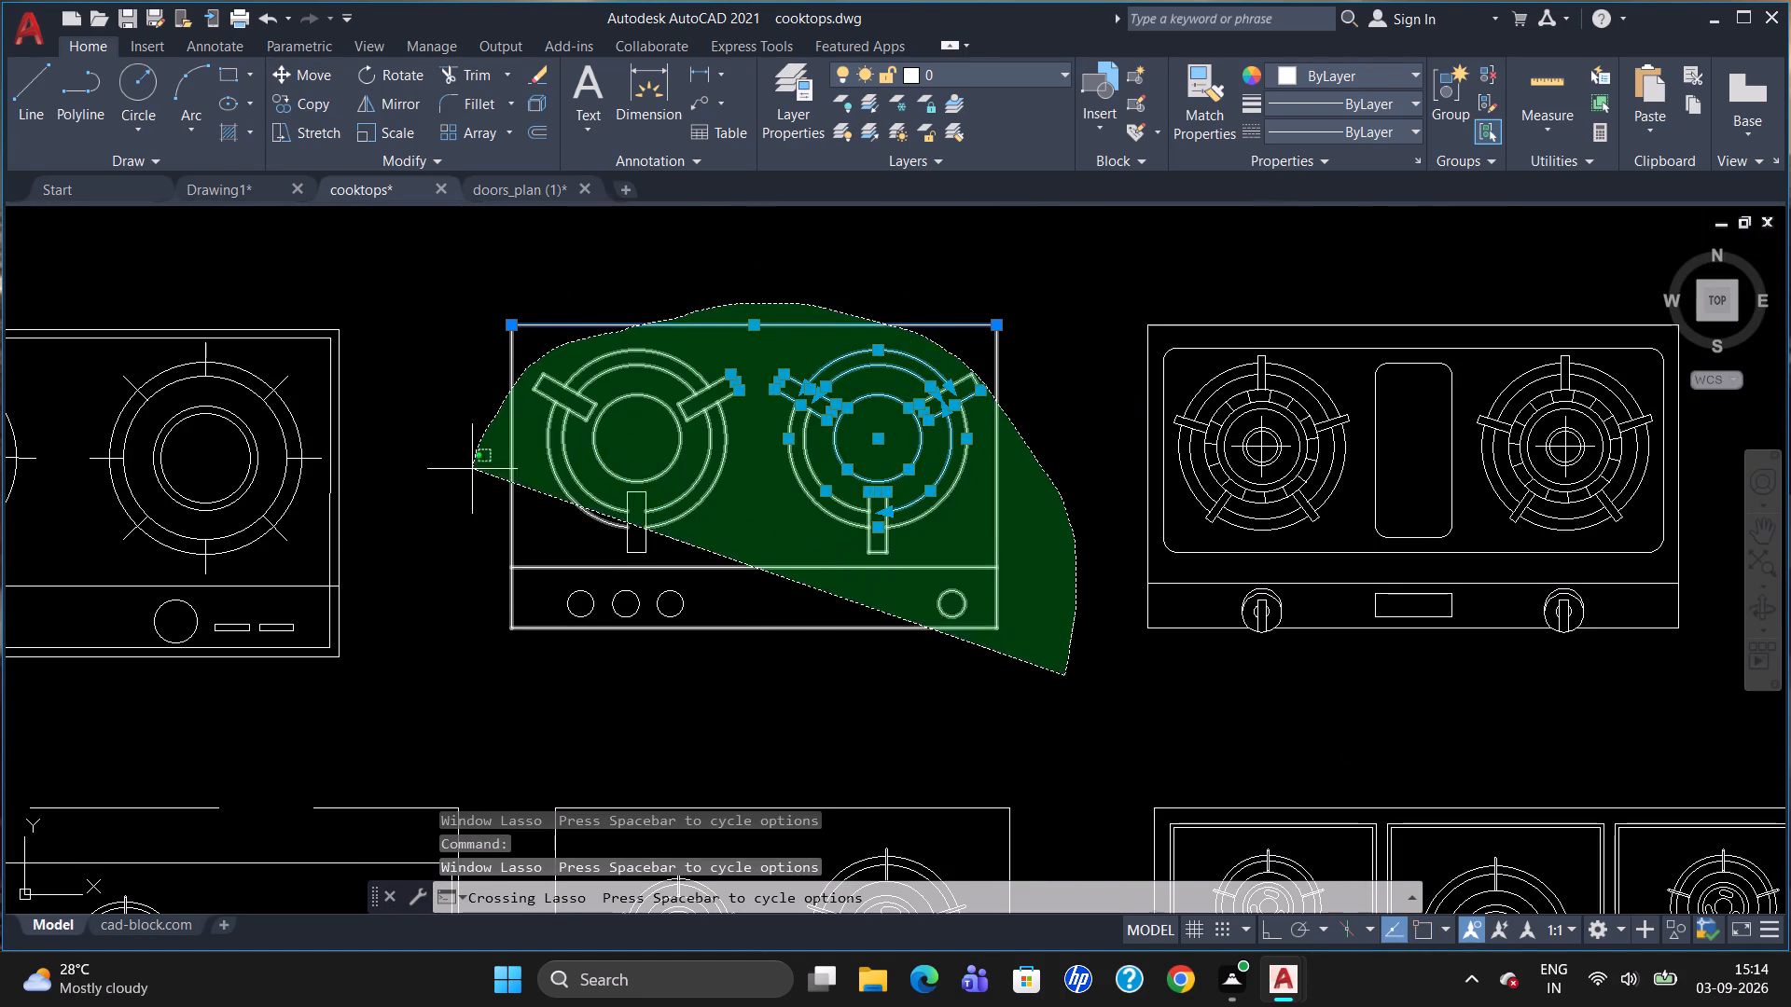
left_click_drag(467, 486, 556, 671)
left_click_drag(1062, 674, 566, 702)
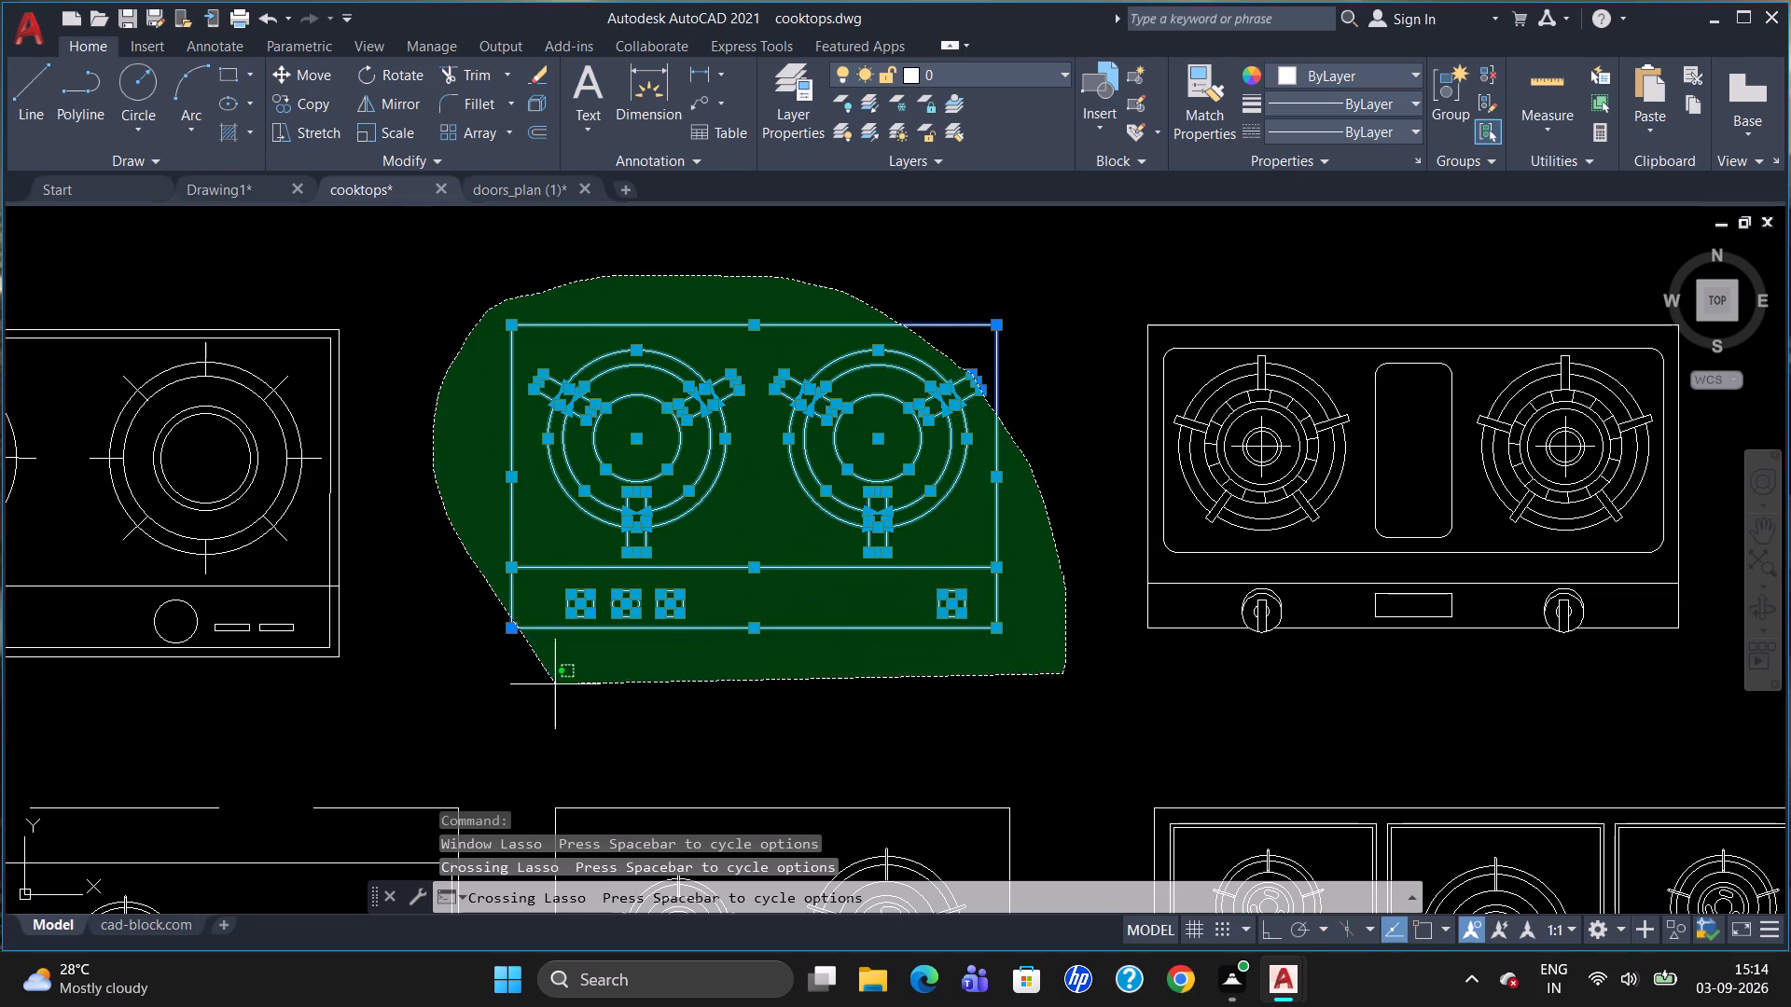
left_click_drag(566, 702, 642, 781)
left_click(1456, 102)
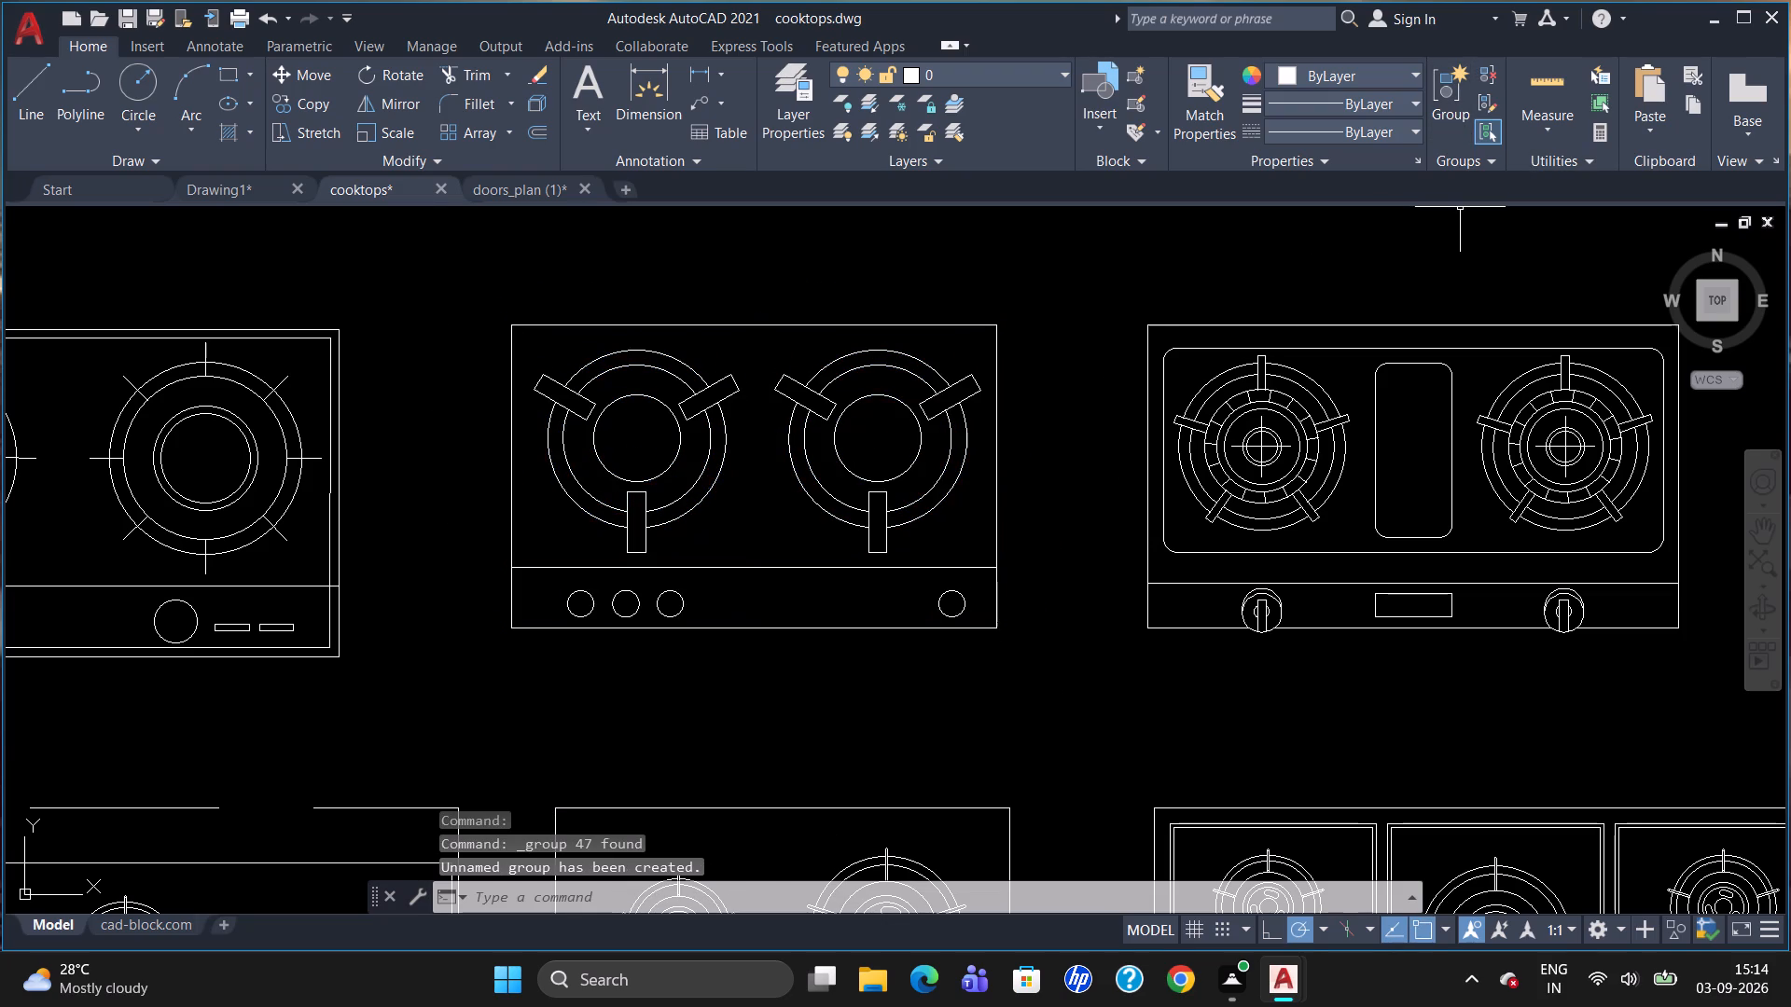
Copy the grouped two-burner cooktop and paste it into the Hall of the Drawing1 floor plan.
left_click(689, 468)
left_click(663, 466)
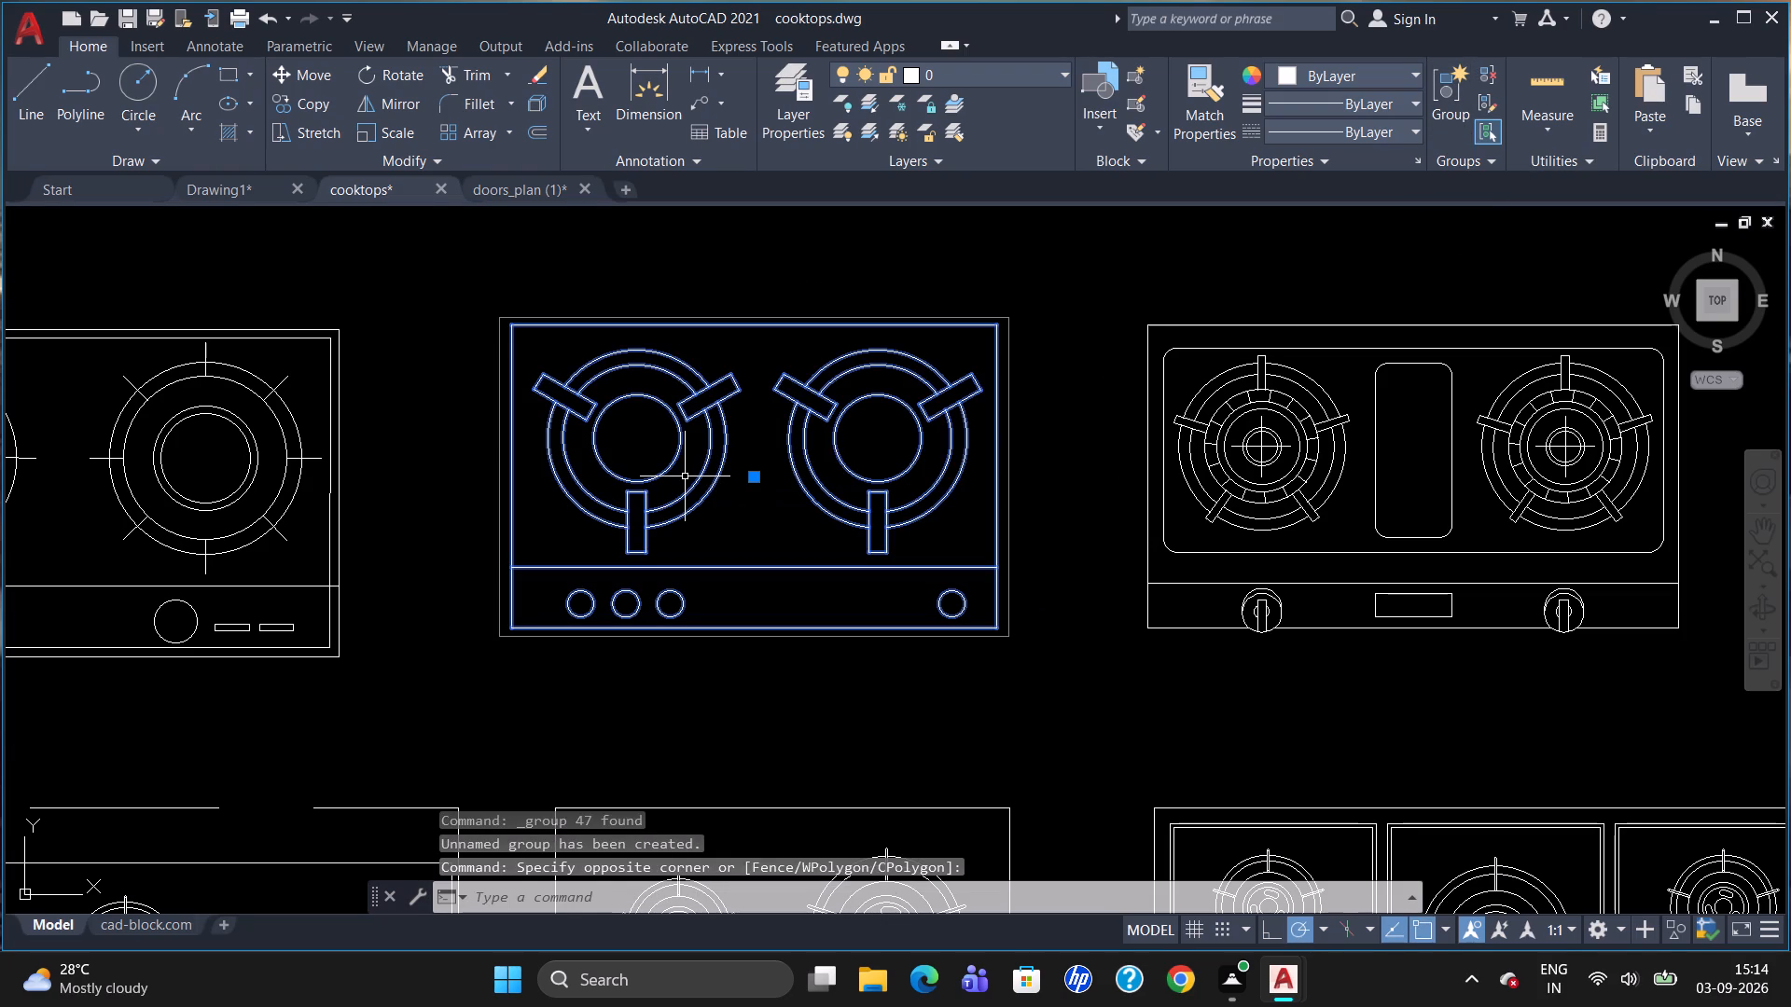
key("ctrl+c")
scroll(793, 446, "down", 3)
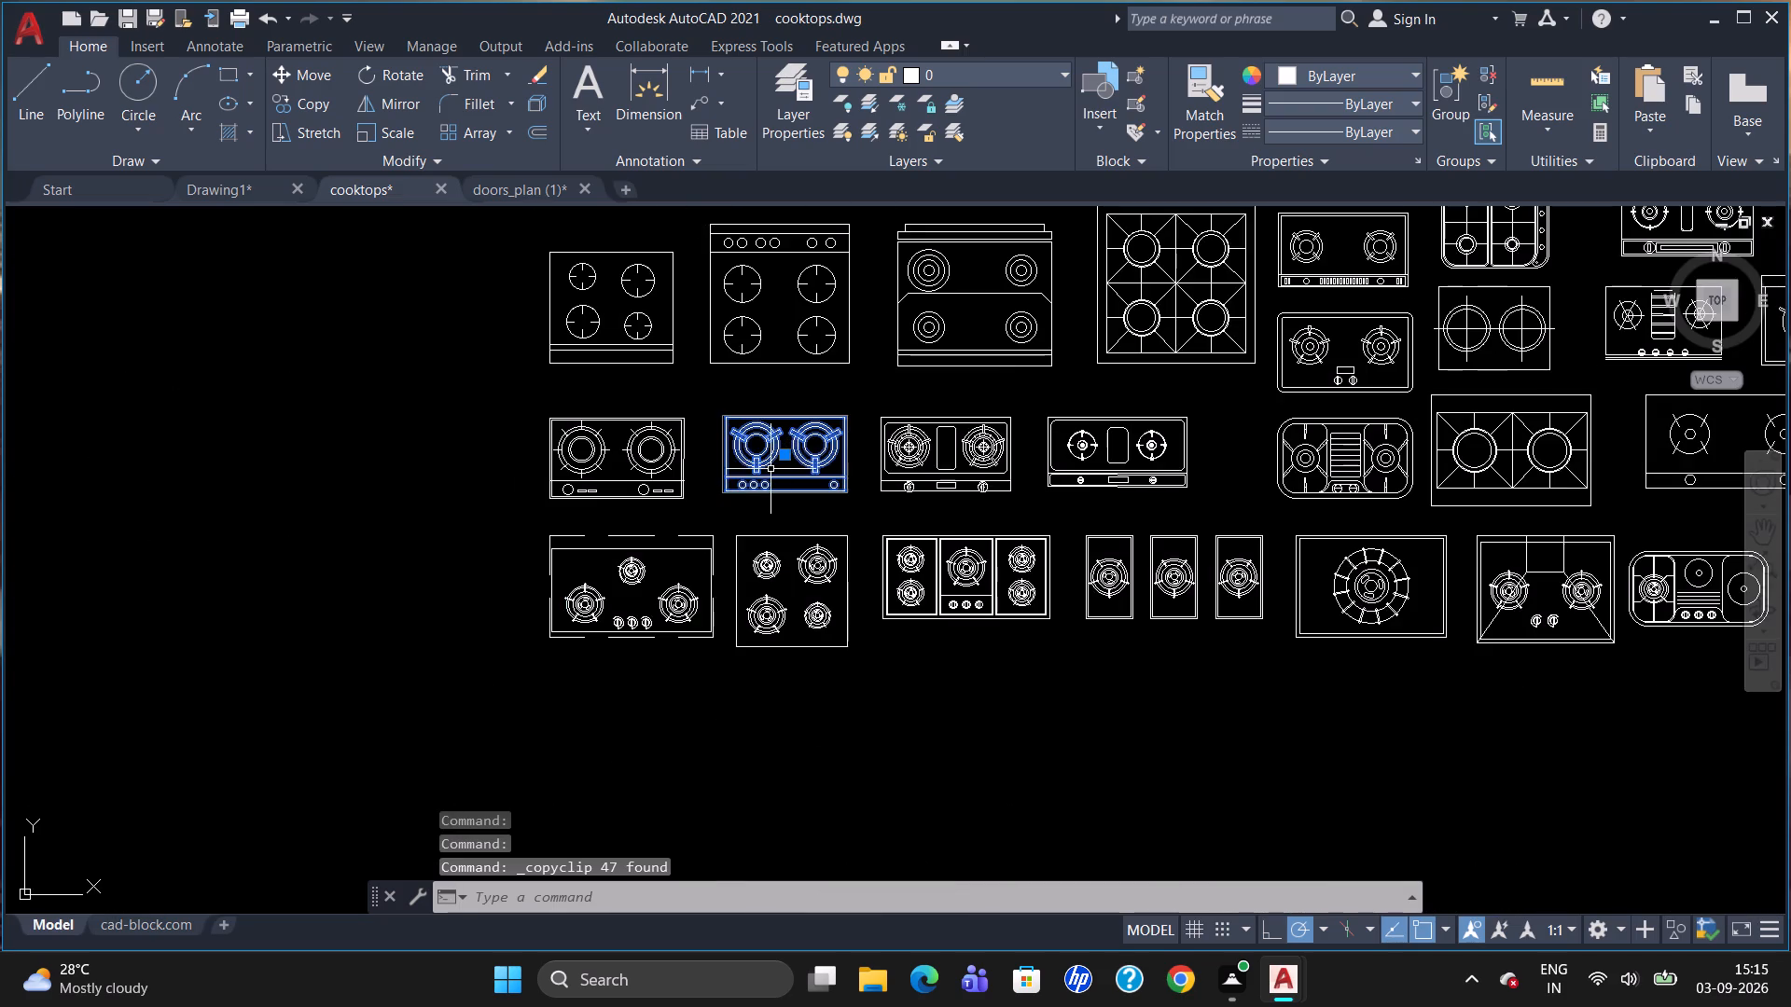
scroll(788, 558, "down", 2)
scroll(1102, 303, "up", 3)
scroll(1061, 509, "down", 3)
scroll(1085, 458, "up", 1)
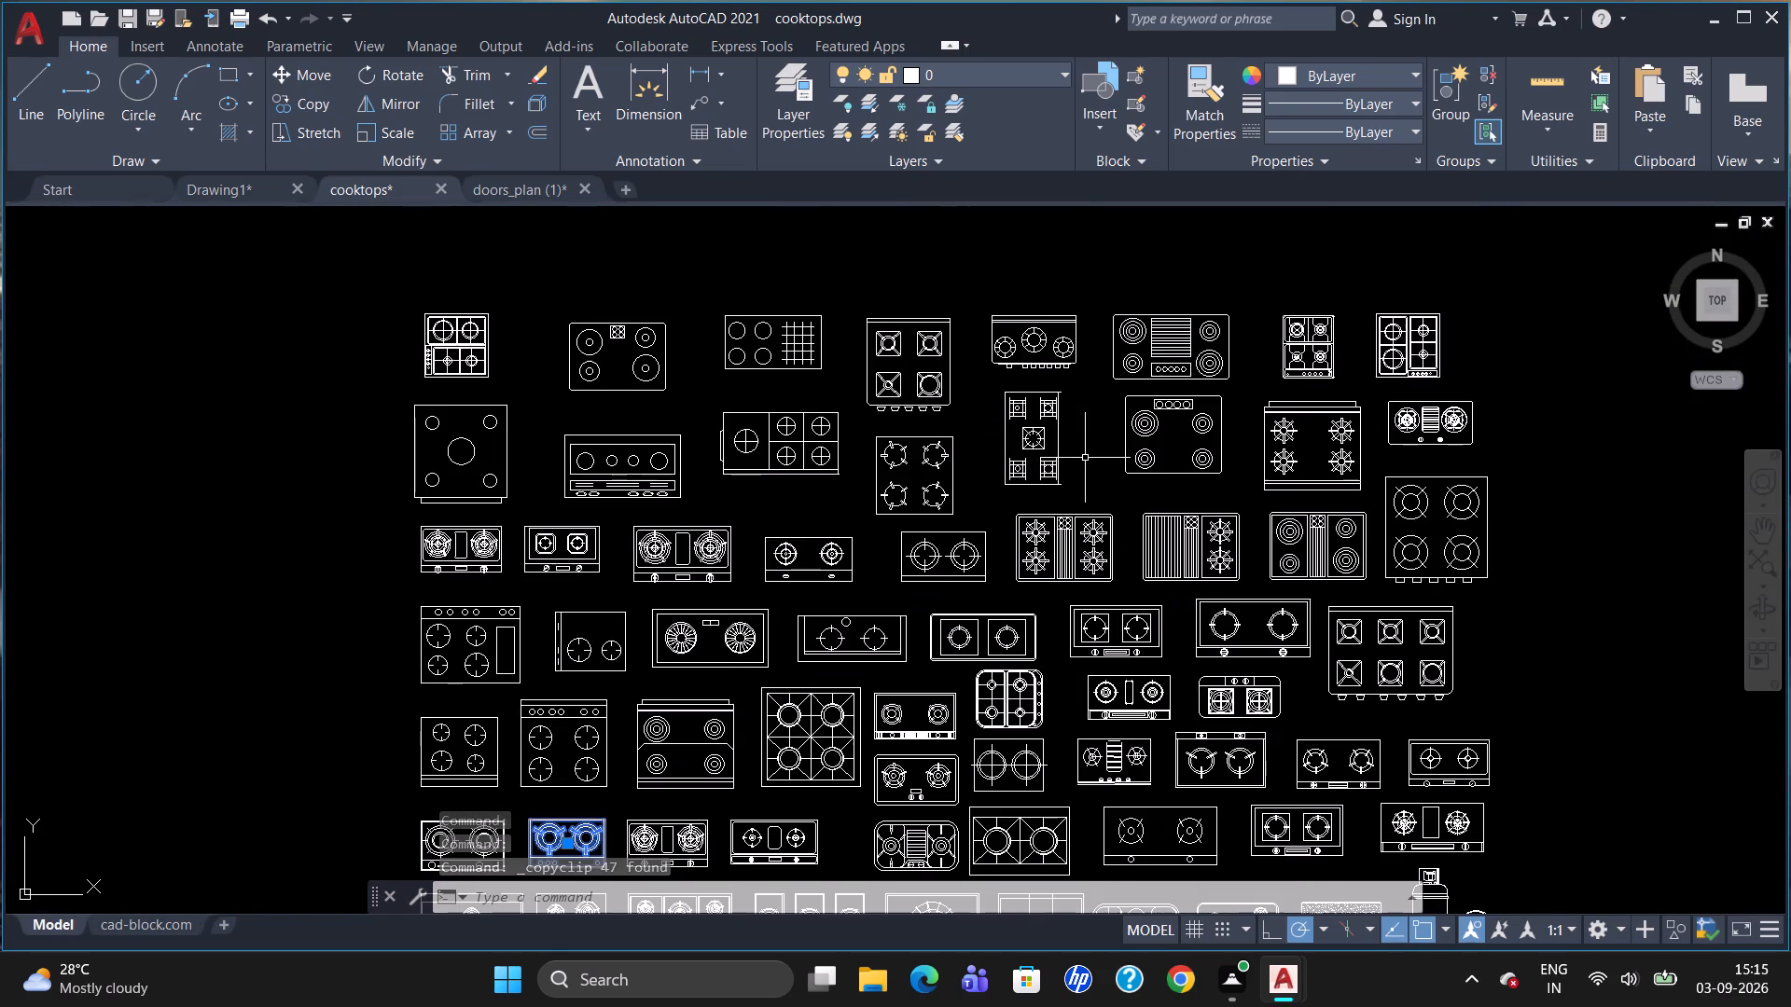
scroll(1240, 376, "down", 1)
scroll(1142, 468, "up", 2)
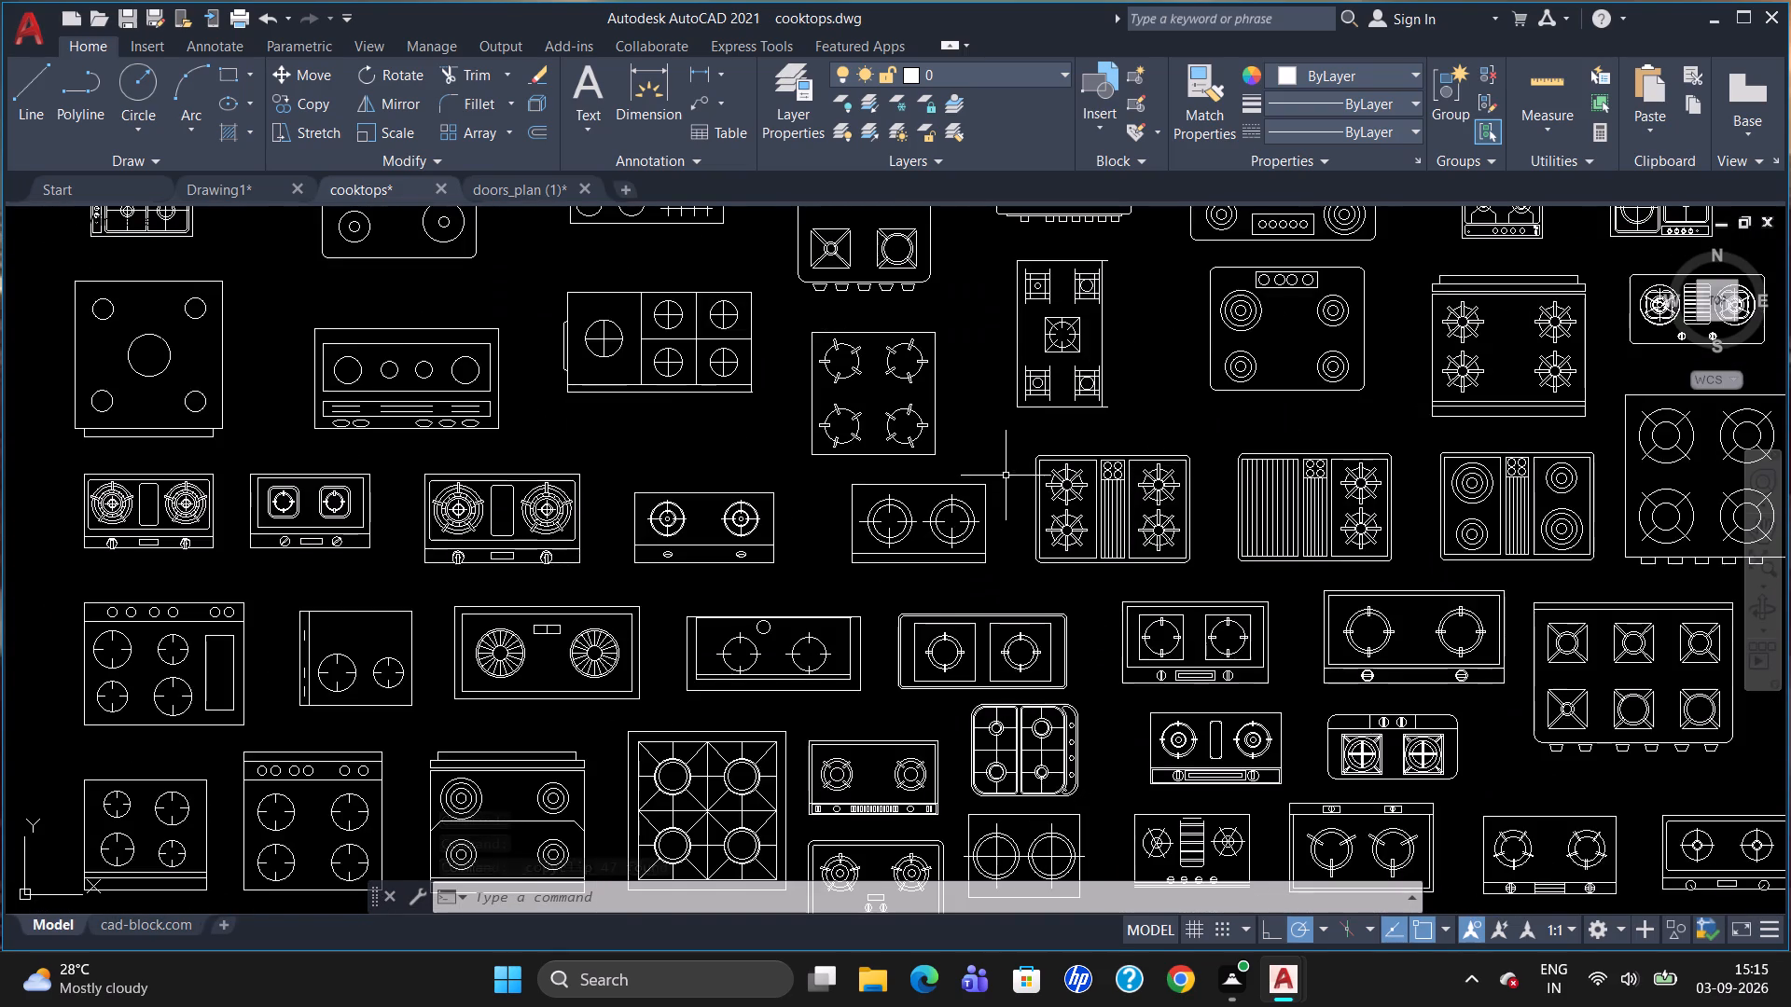
scroll(1006, 476, "down", 1)
left_click(243, 179)
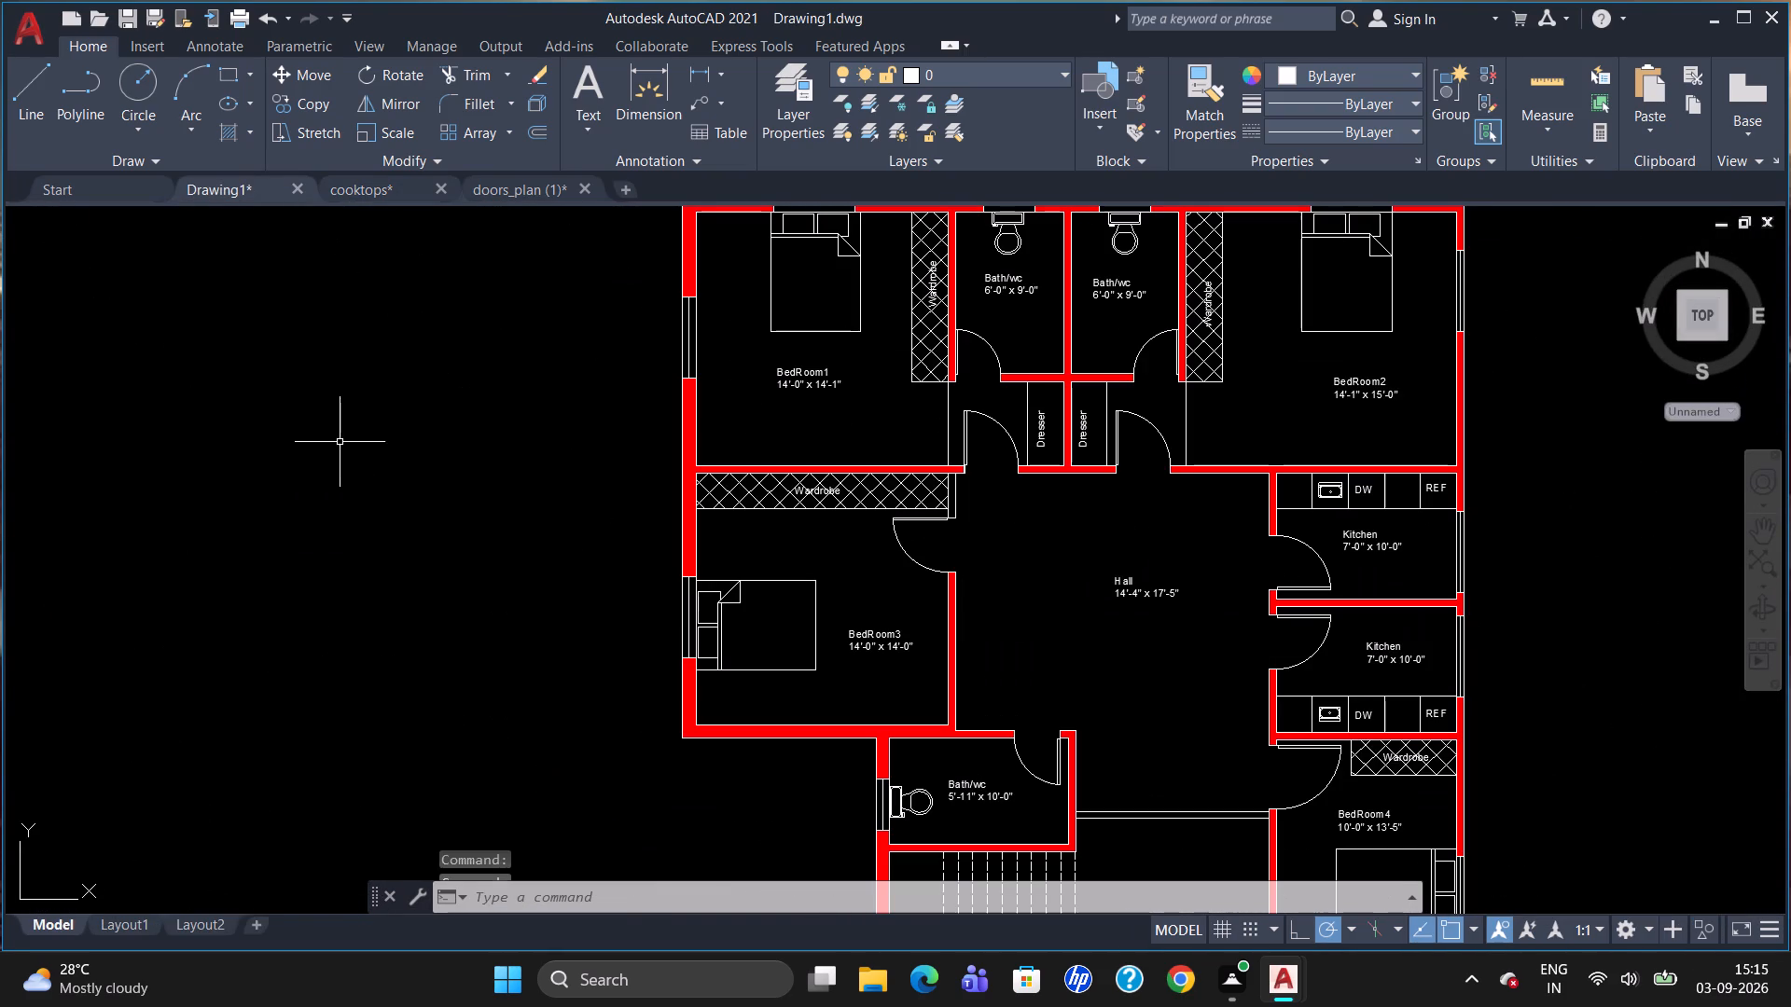
key("ctrl+v")
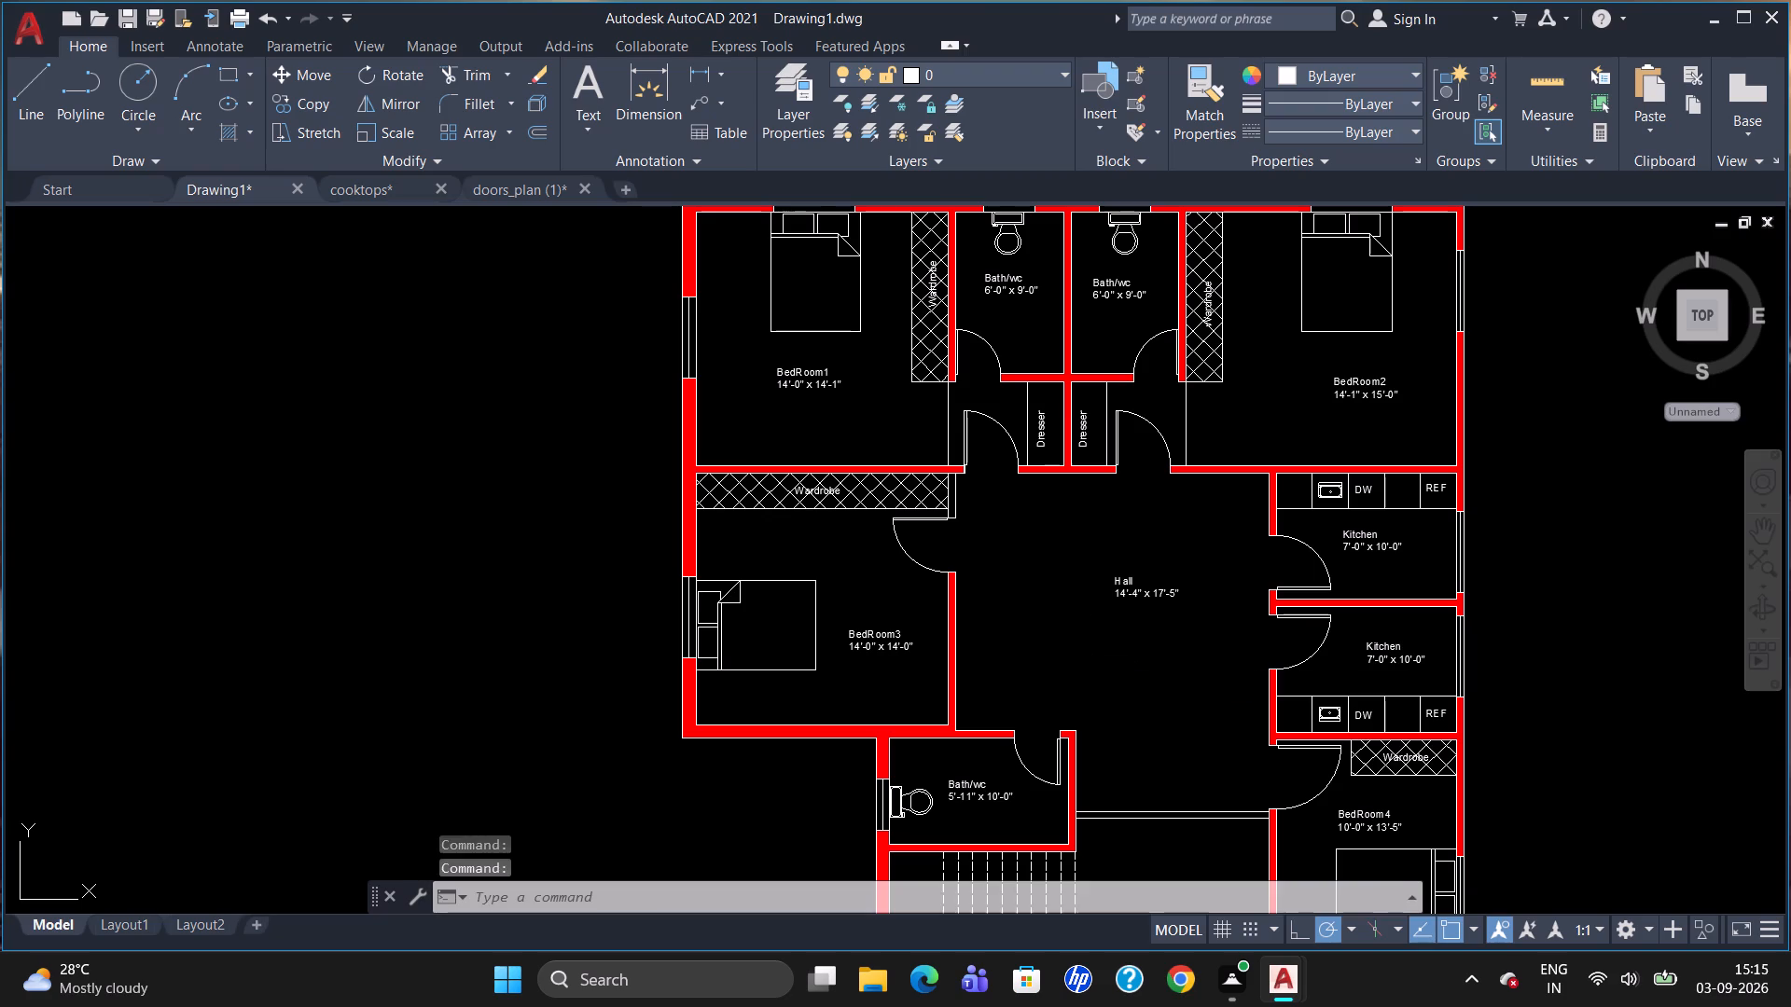
left_click(1043, 631)
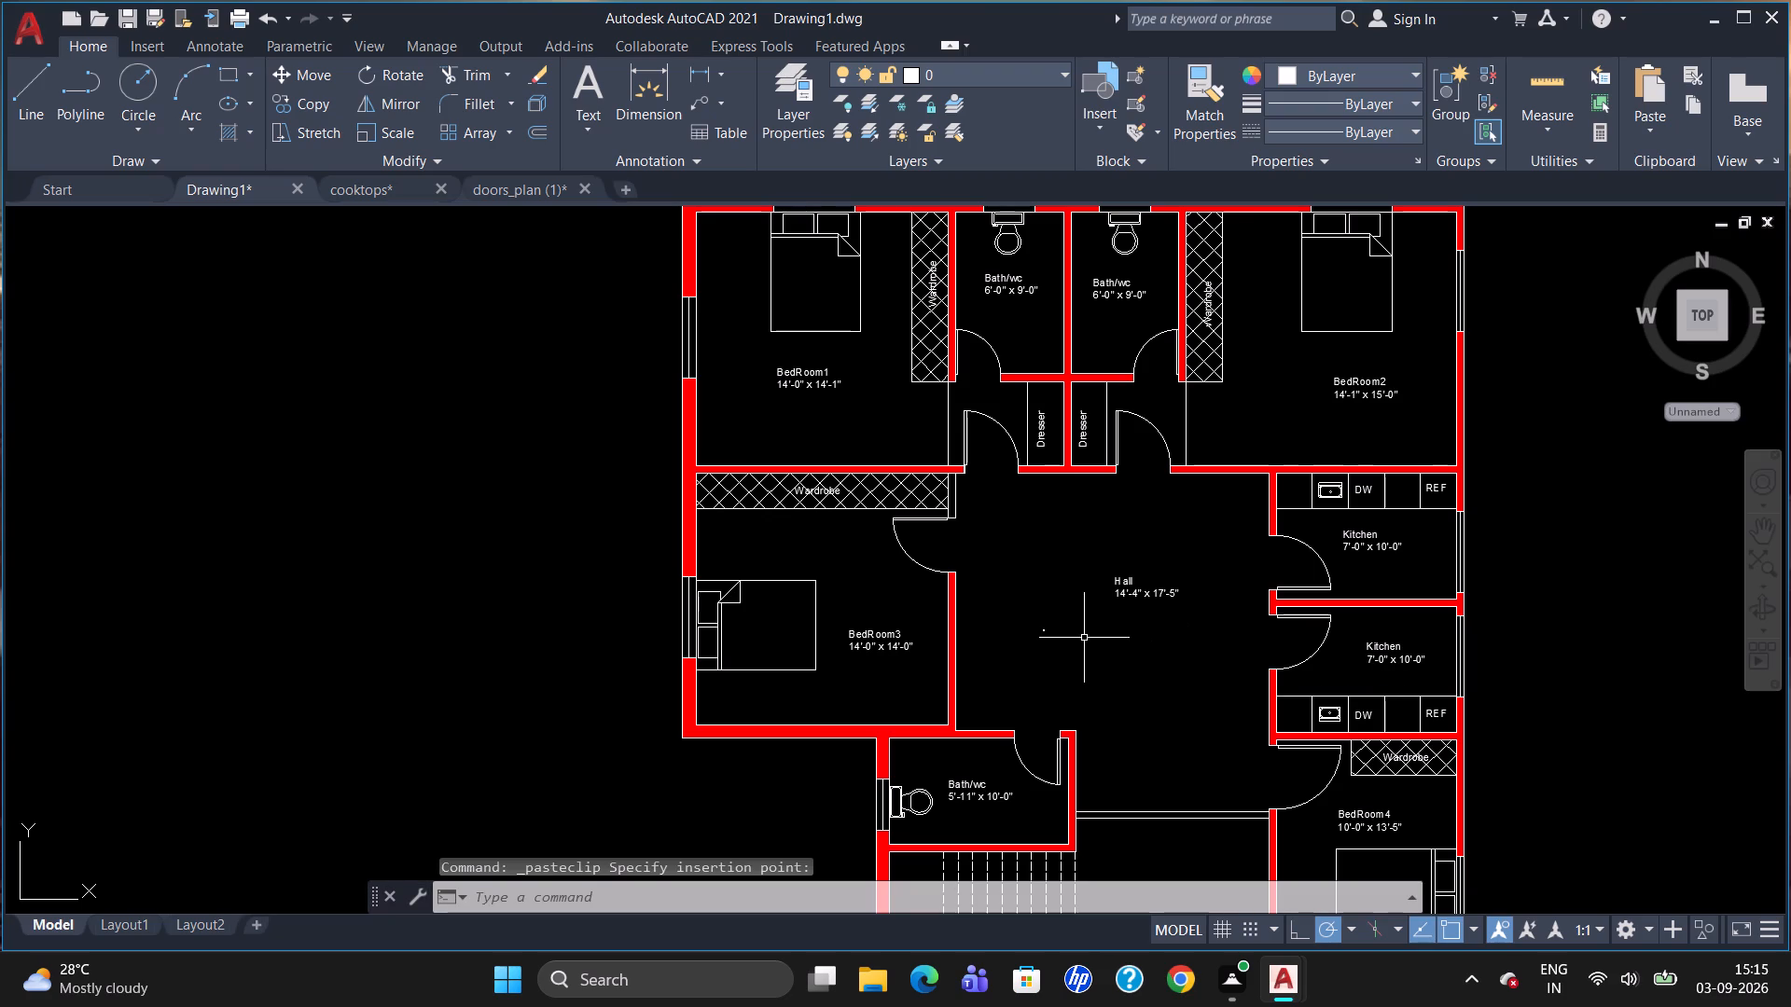
Group the objects of the tiny pasted cooktop in the Hall.
left_click_drag(1084, 638, 1016, 658)
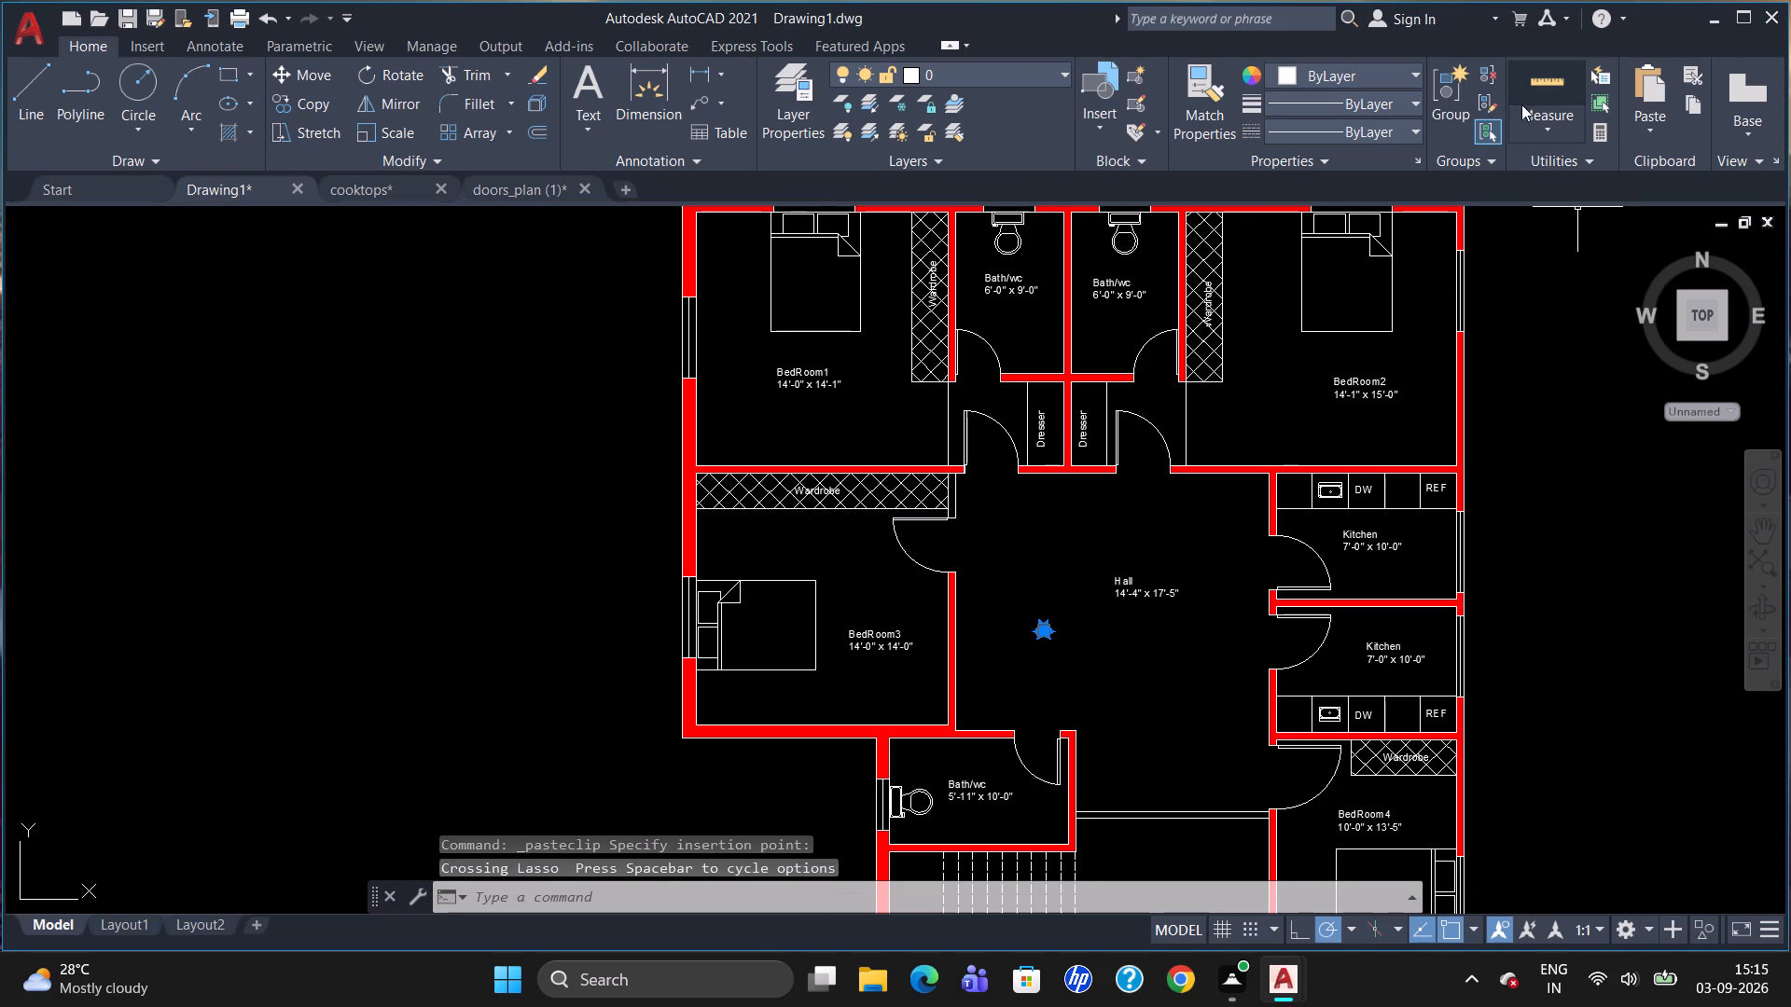
left_click(1446, 111)
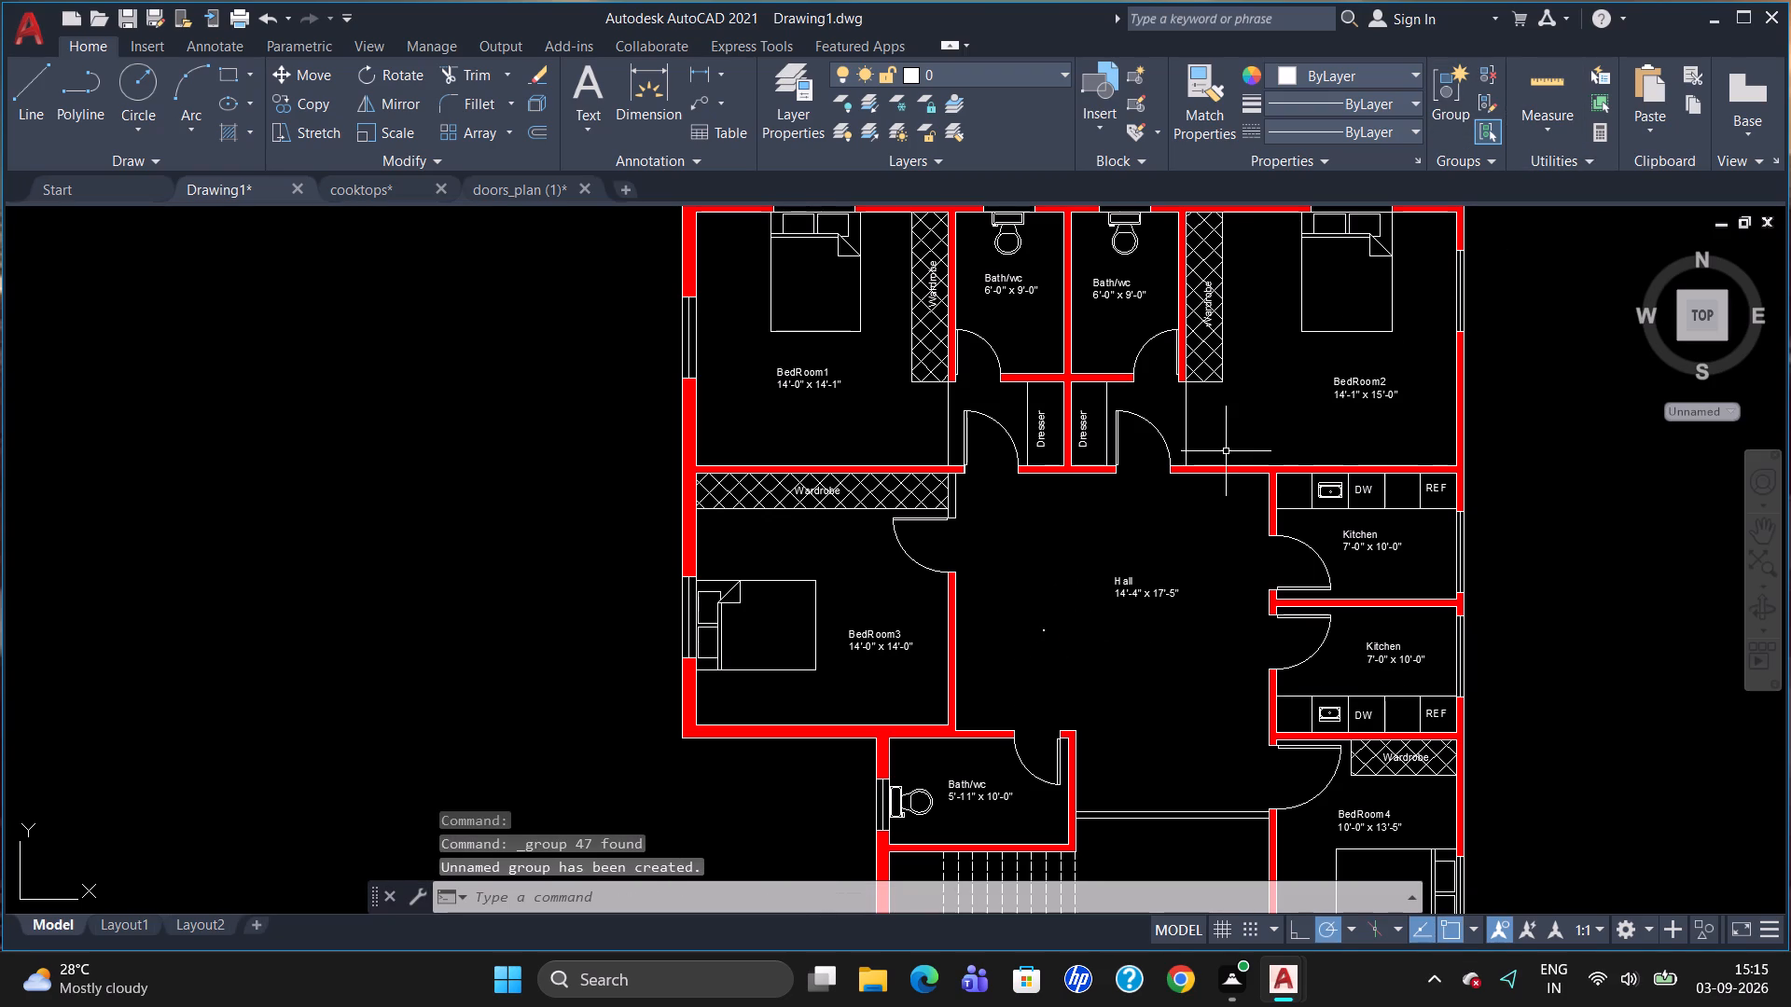
Scale the pasted cooktop group up freehand until it is roughly the size of a kitchen counter bay.
type("sc")
key("Return")
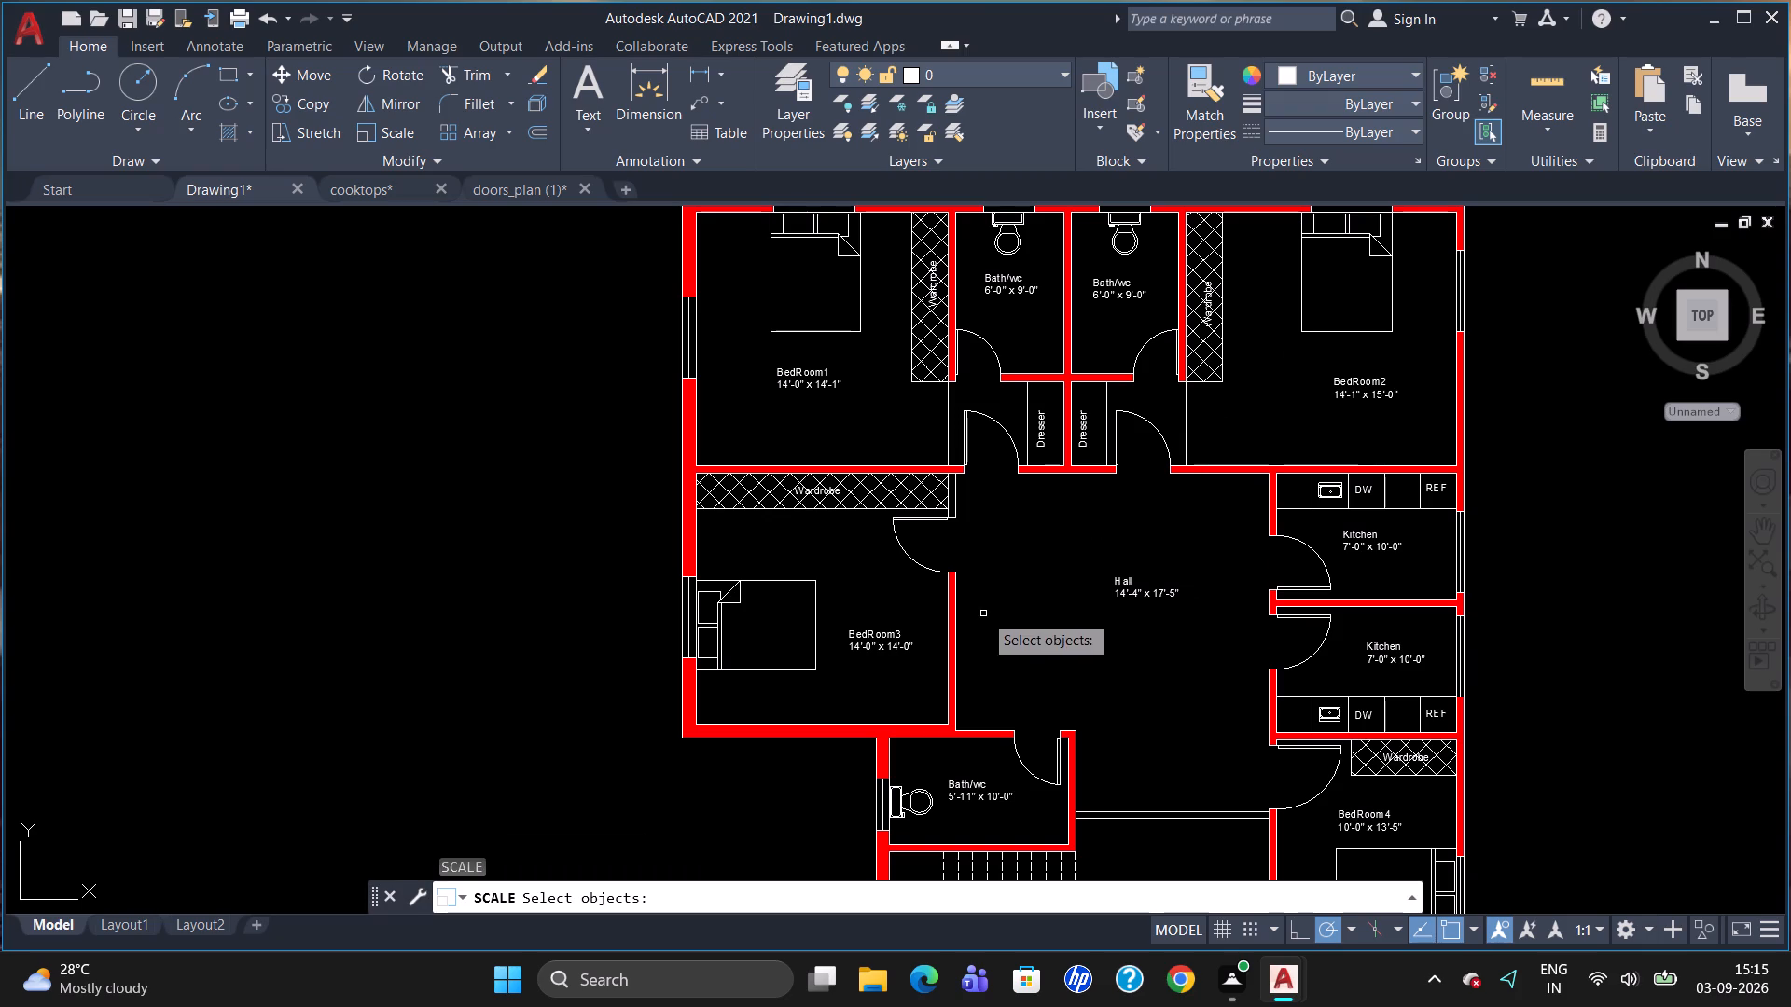
left_click(1045, 632)
key("Return")
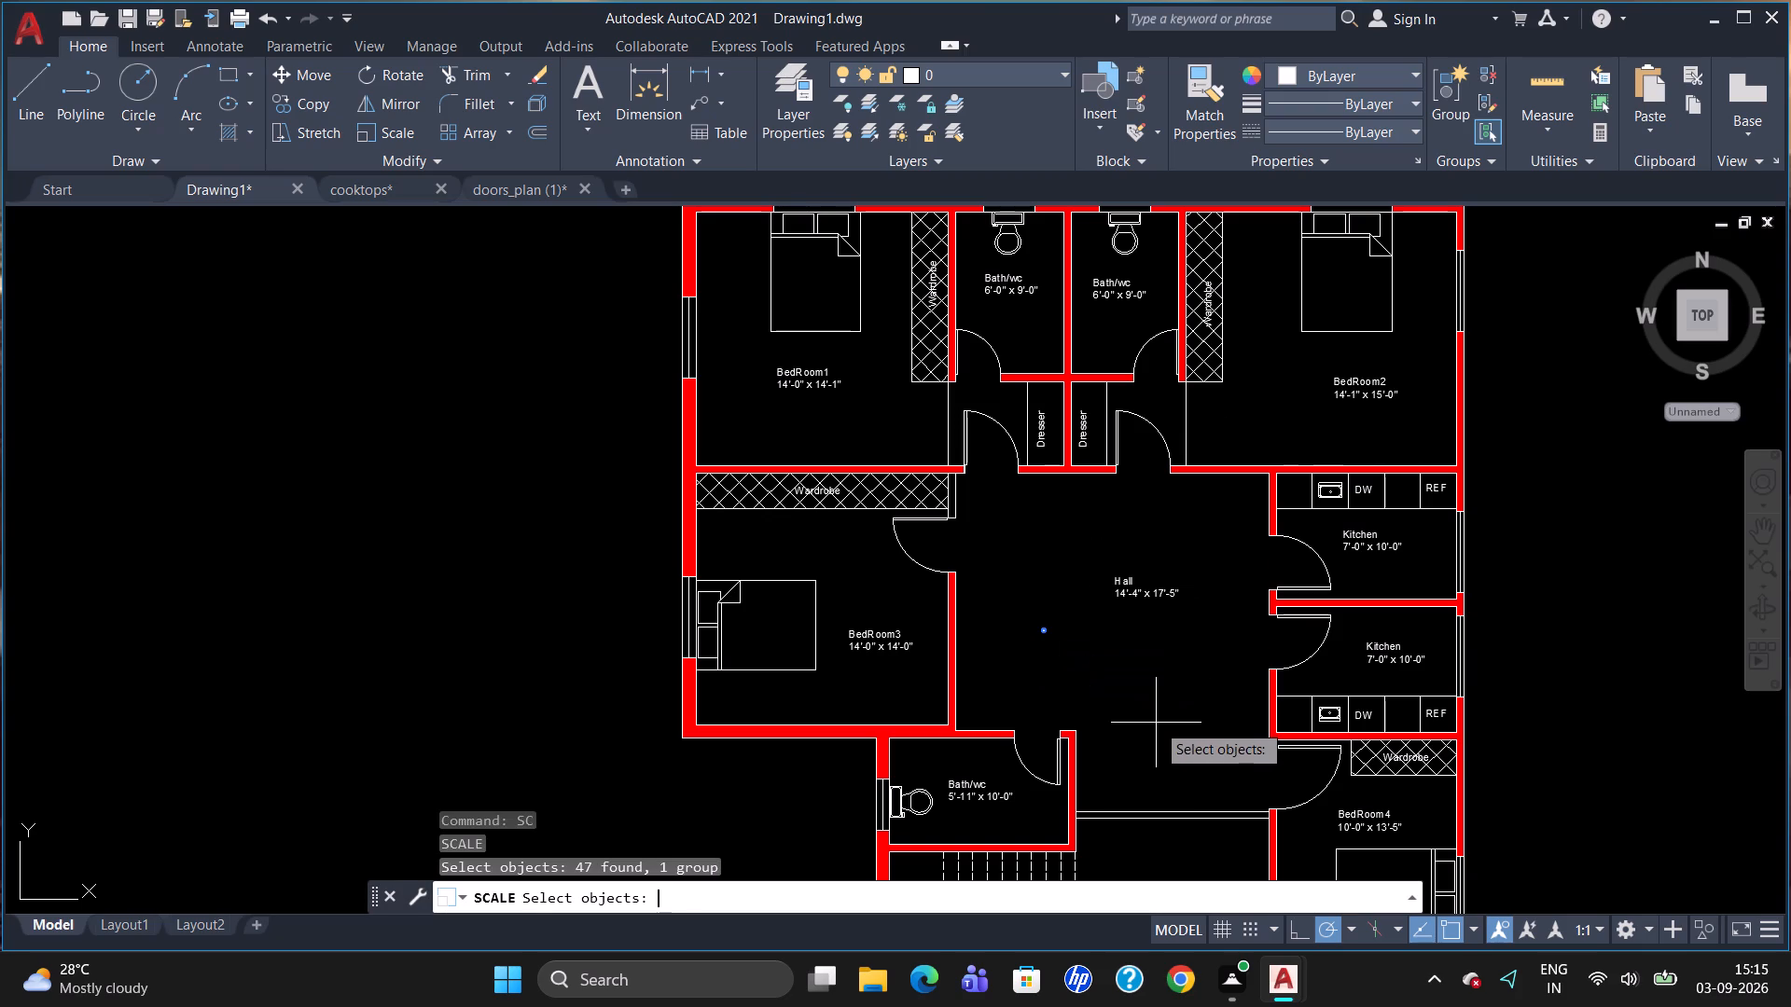
left_click(1051, 623)
left_click(1043, 605)
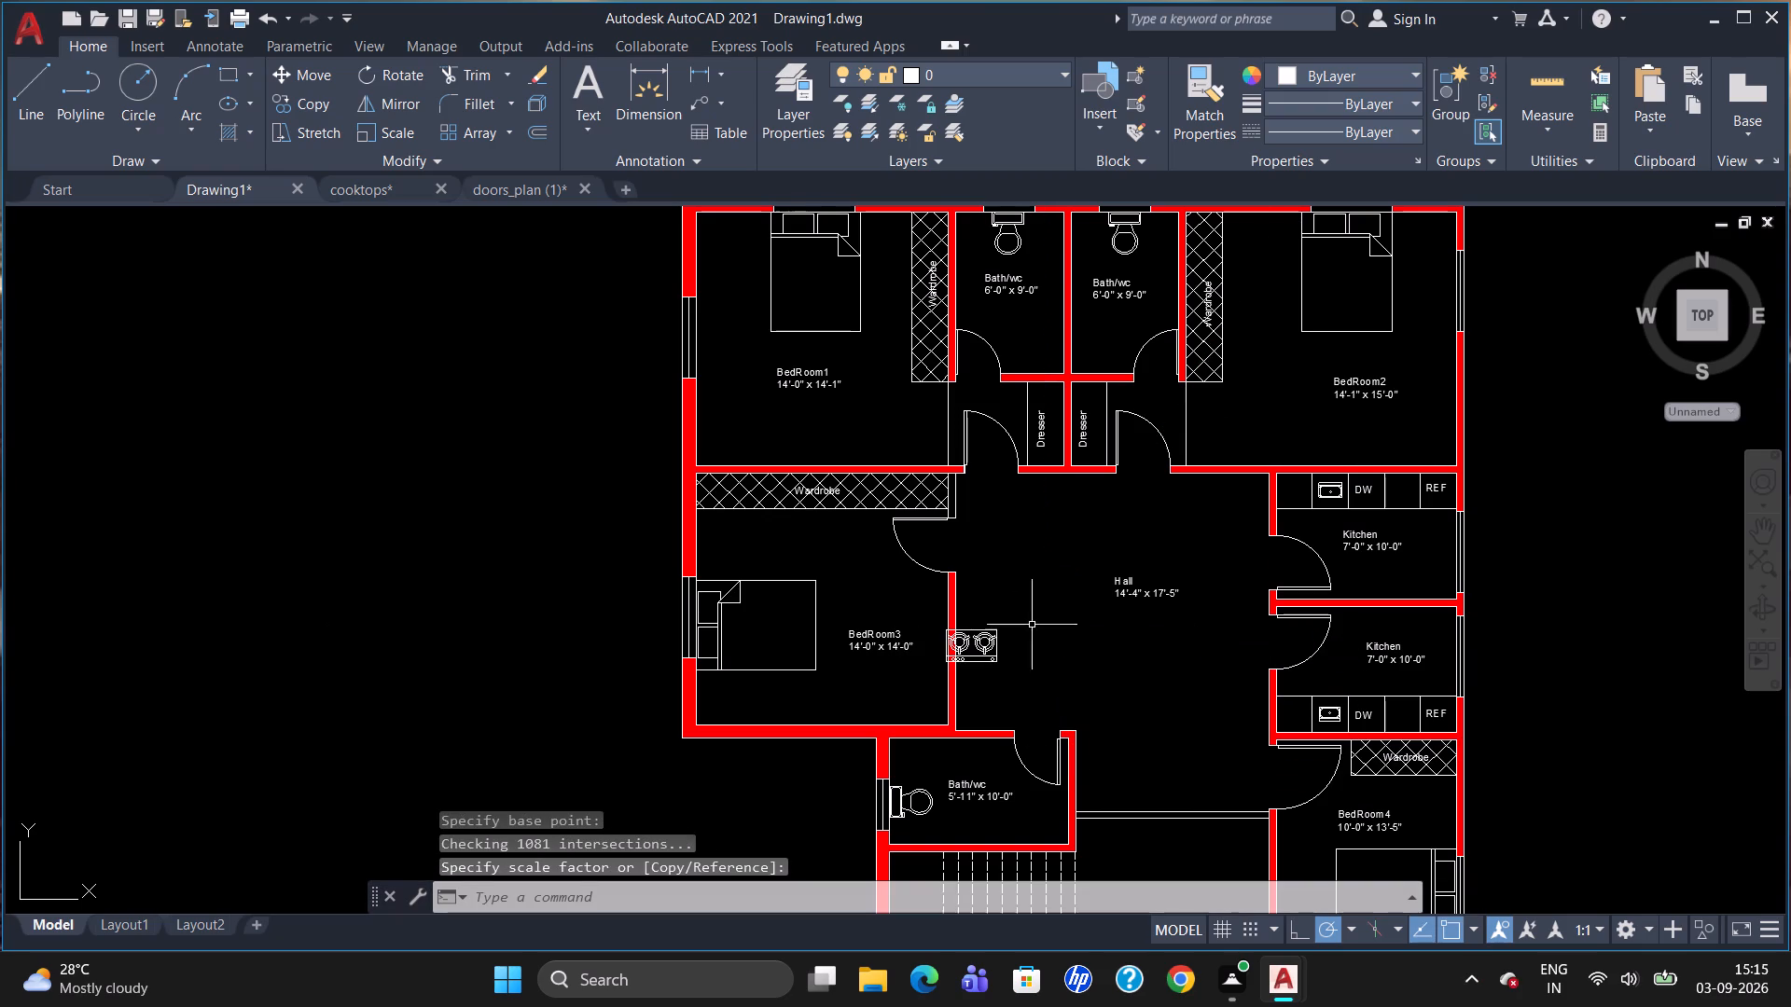
Move the cooktop from the Hall to the counter corner of the kitchen directly below BedRoom2.
left_click(985, 655)
key("m")
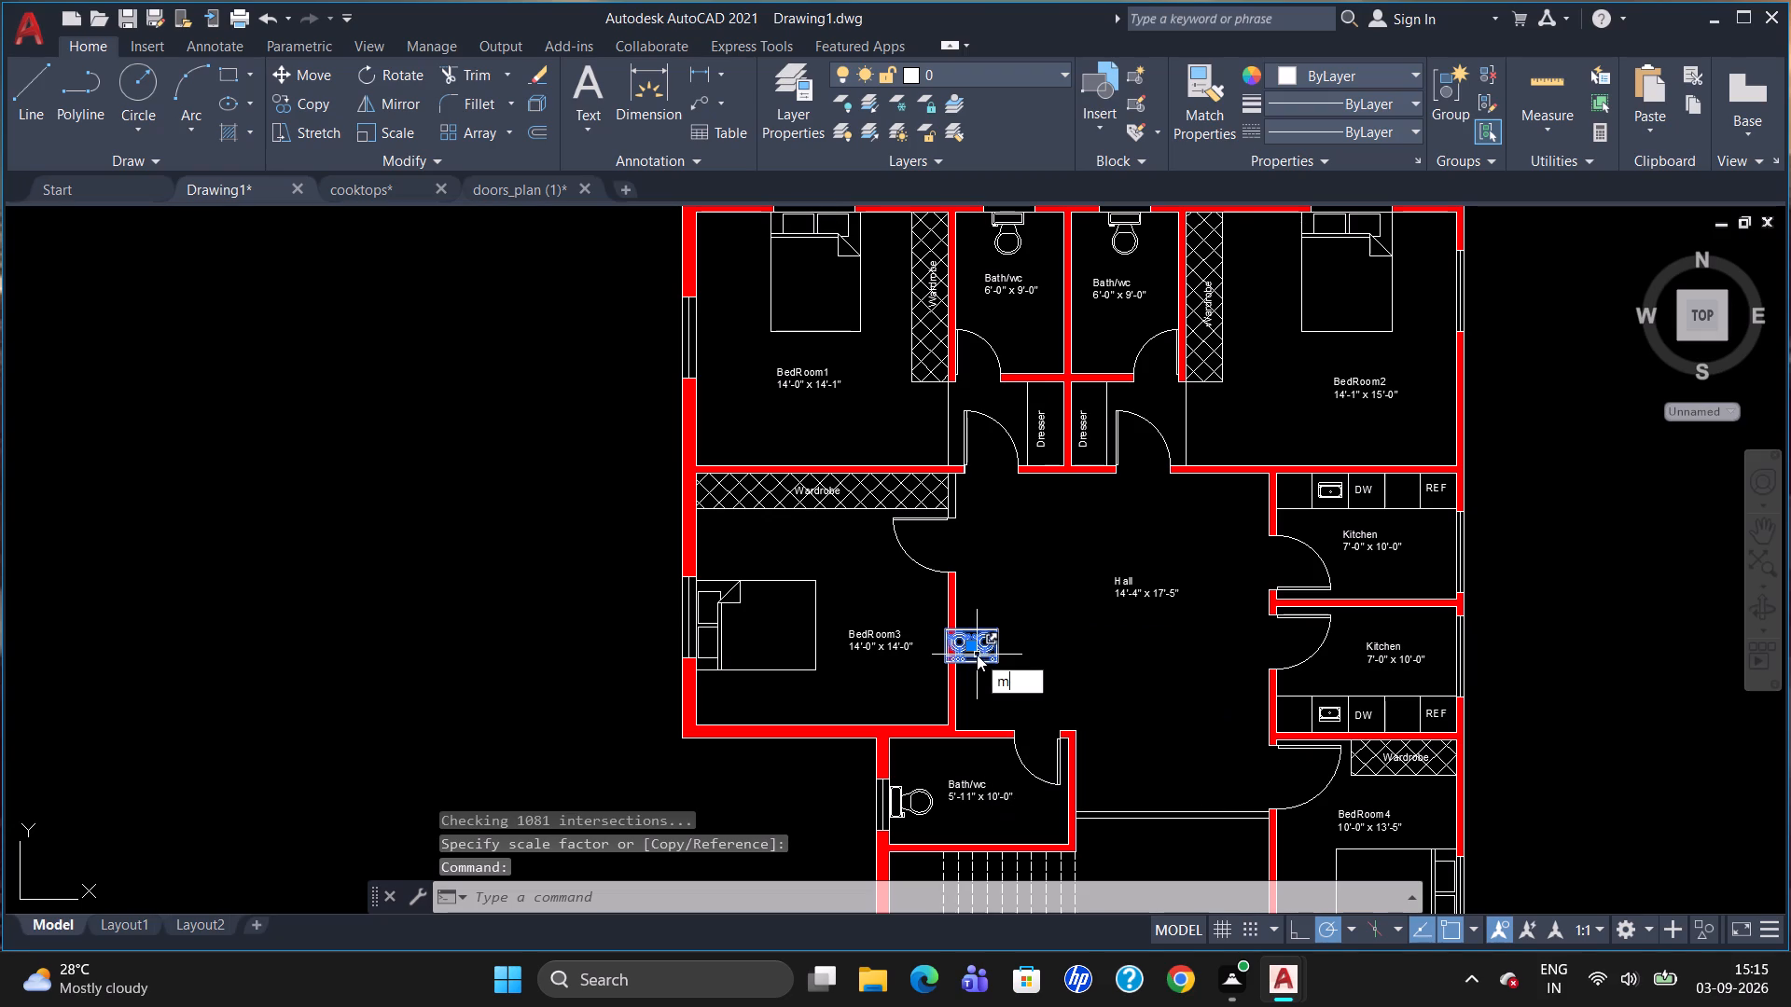
key("Return")
left_click(968, 639)
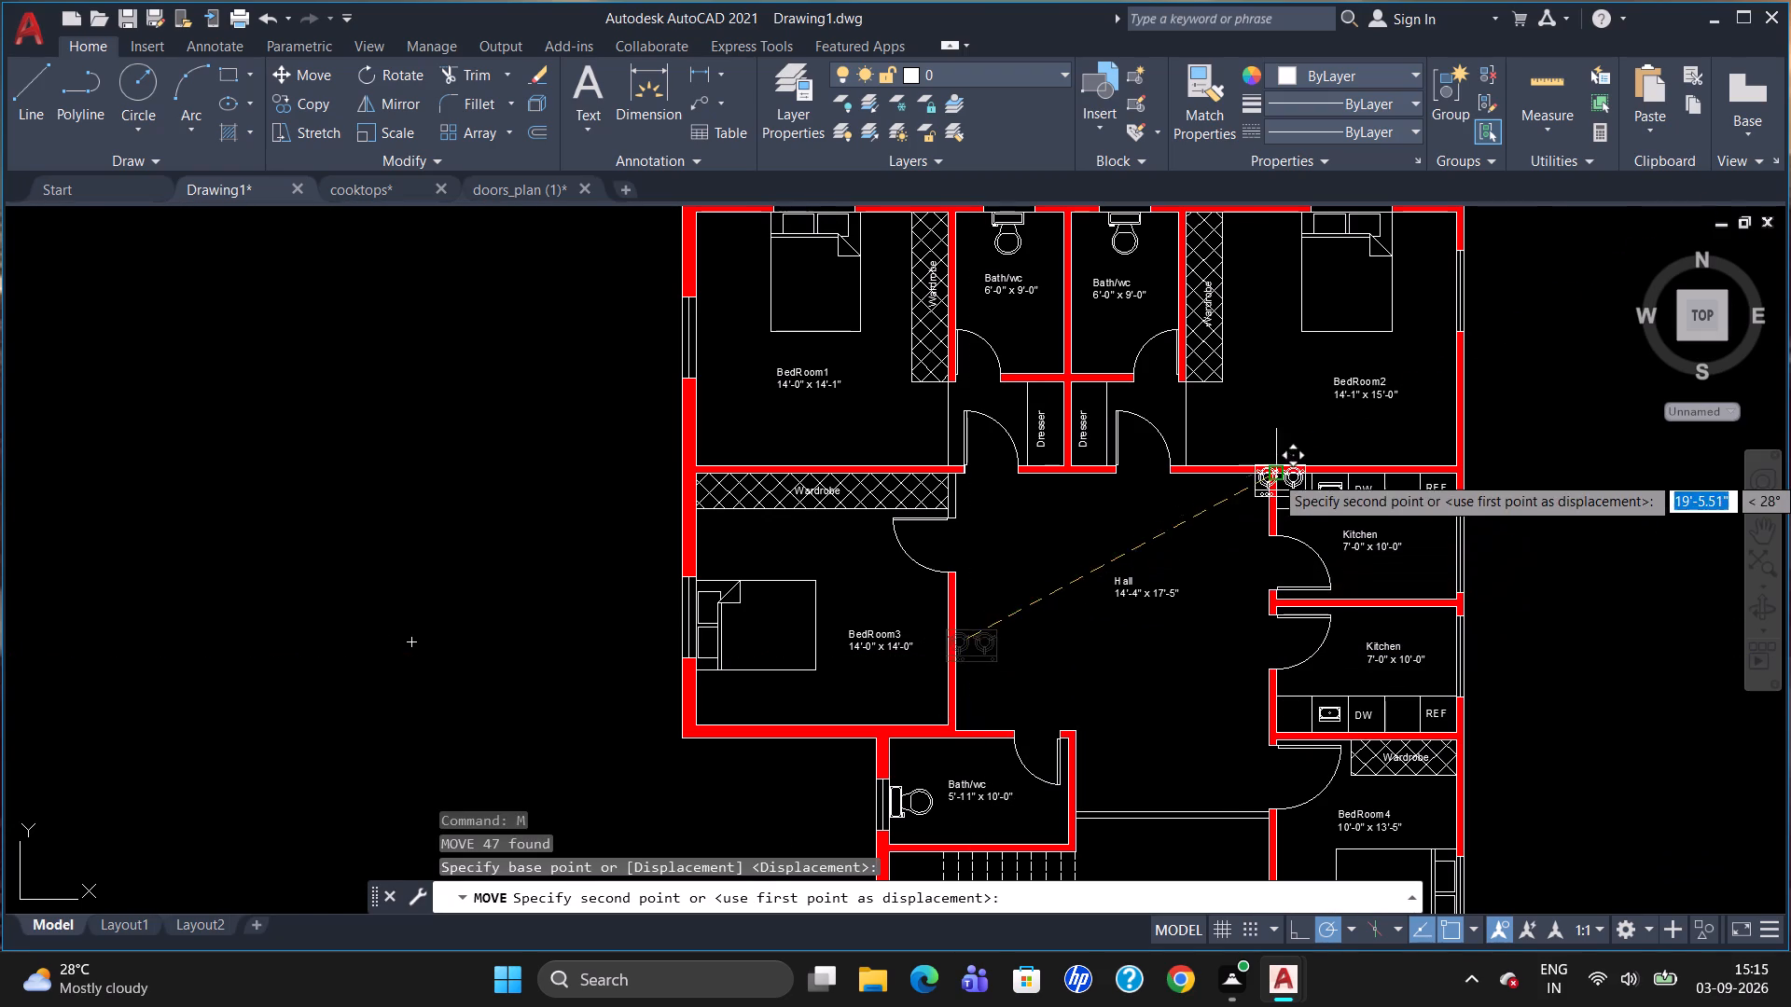
scroll(1283, 475, "up", 2)
left_click(1289, 488)
Scale the cooktop down freehand from a base point near its upper-left corner so it is smaller than the counter bay.
left_click(1260, 502)
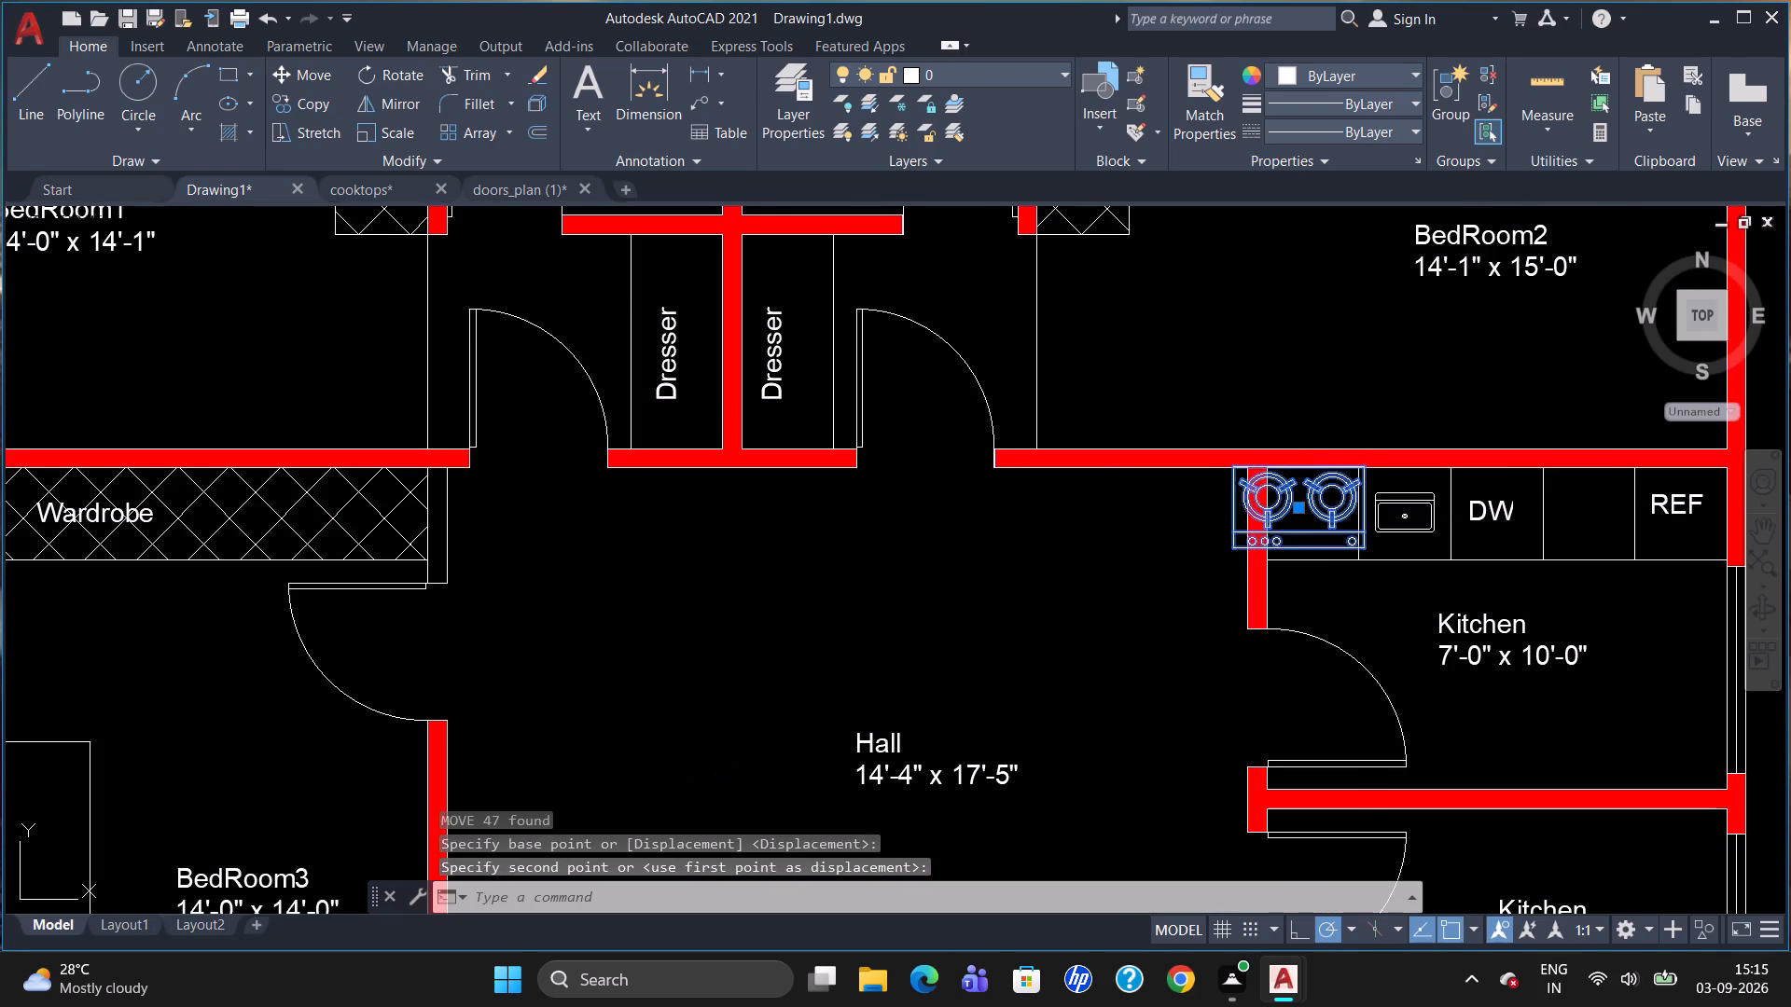
type("sc")
key("Return")
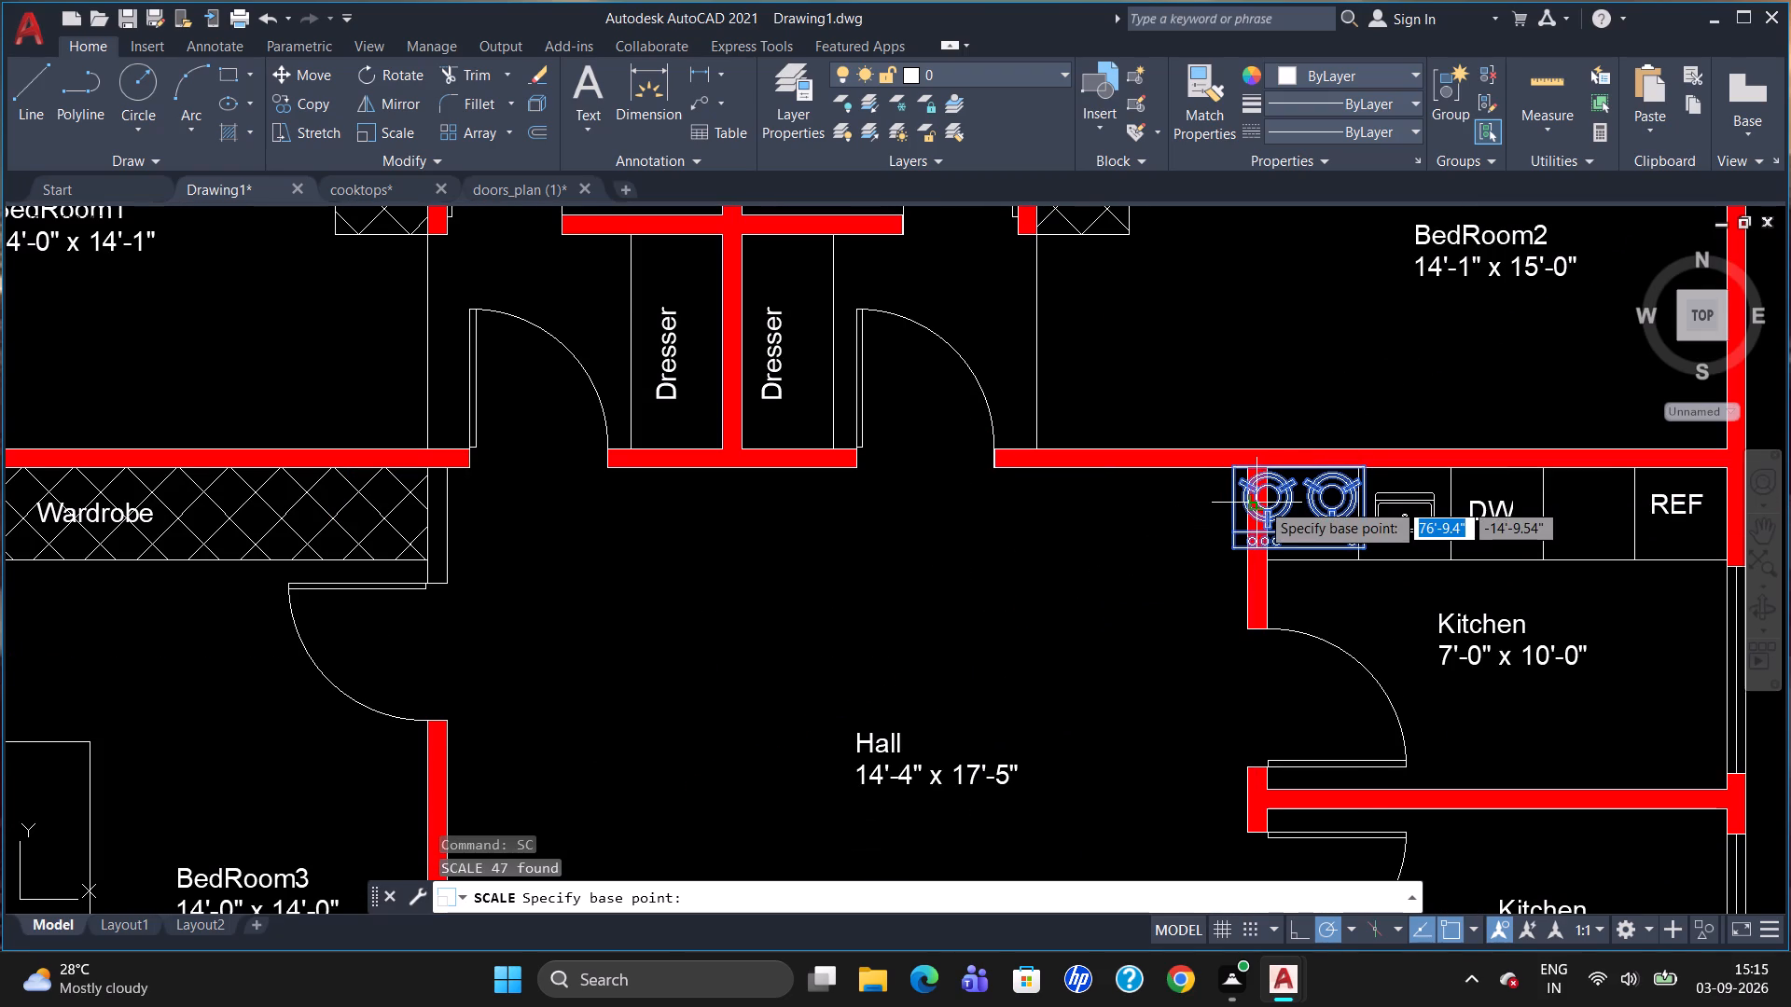
left_click_drag(1239, 471, 1251, 480)
left_click(1254, 484)
left_click(1253, 484)
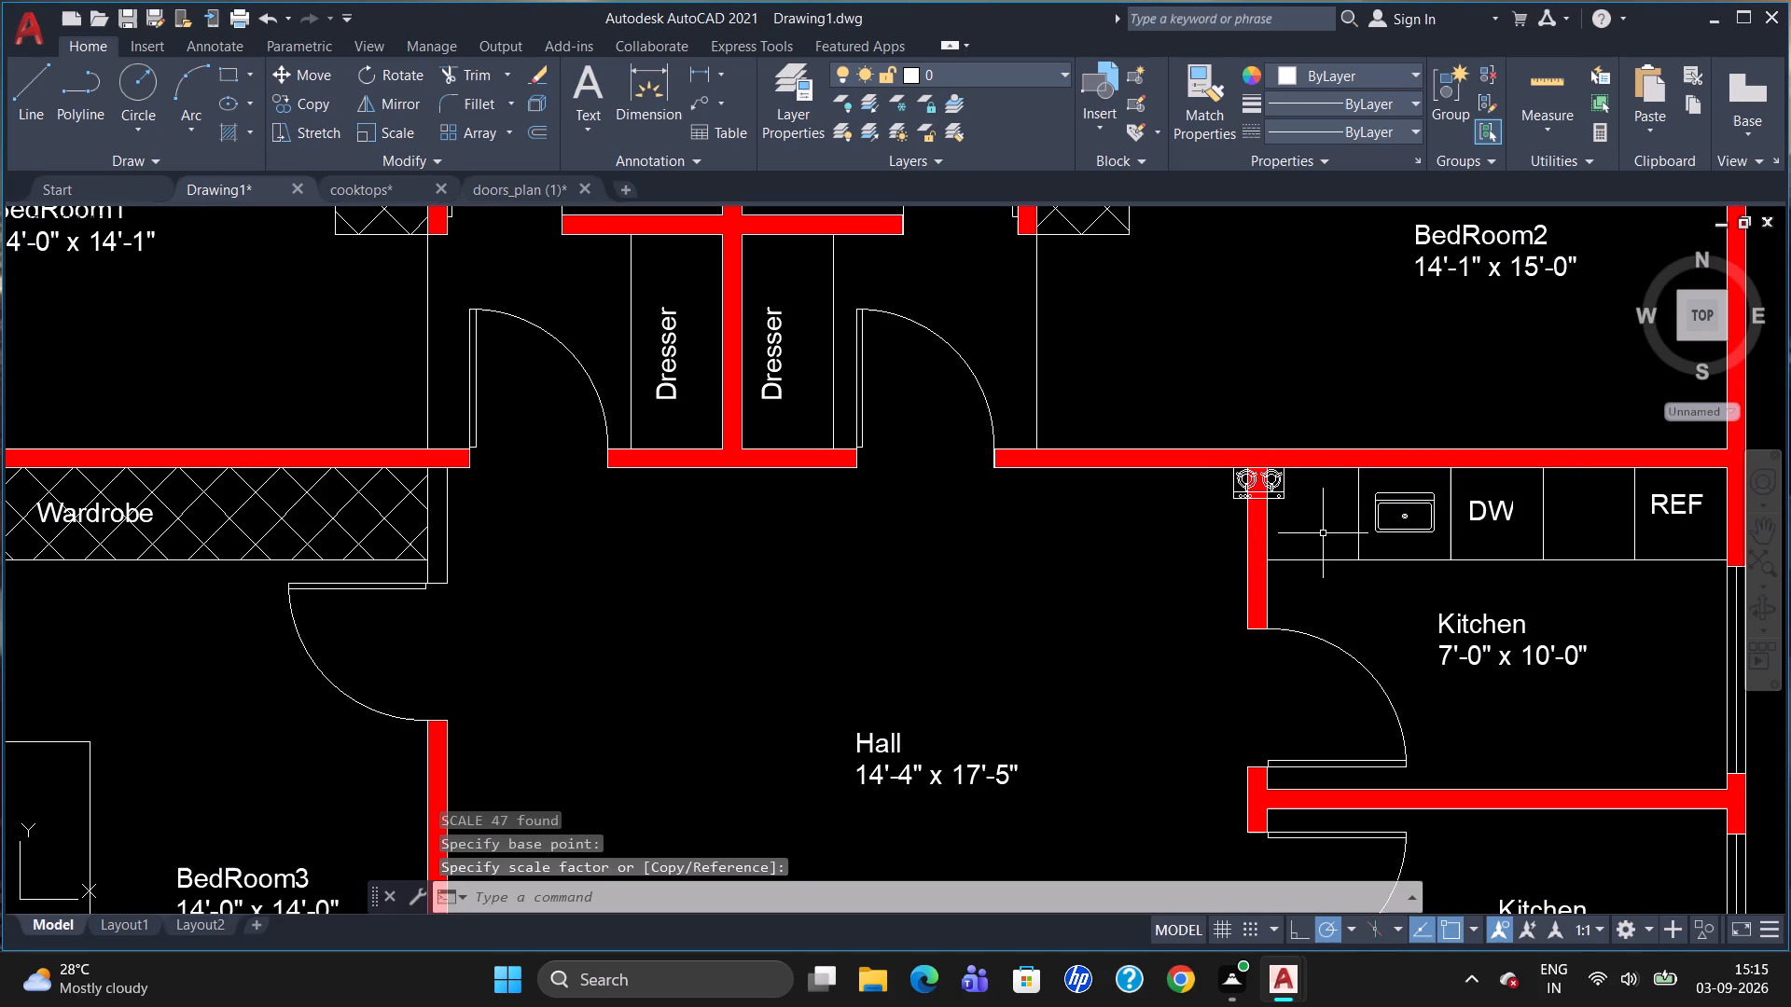
Move the reduced cooktop off the wall into the empty counter bay beside the kitchen sink.
left_click(1280, 489)
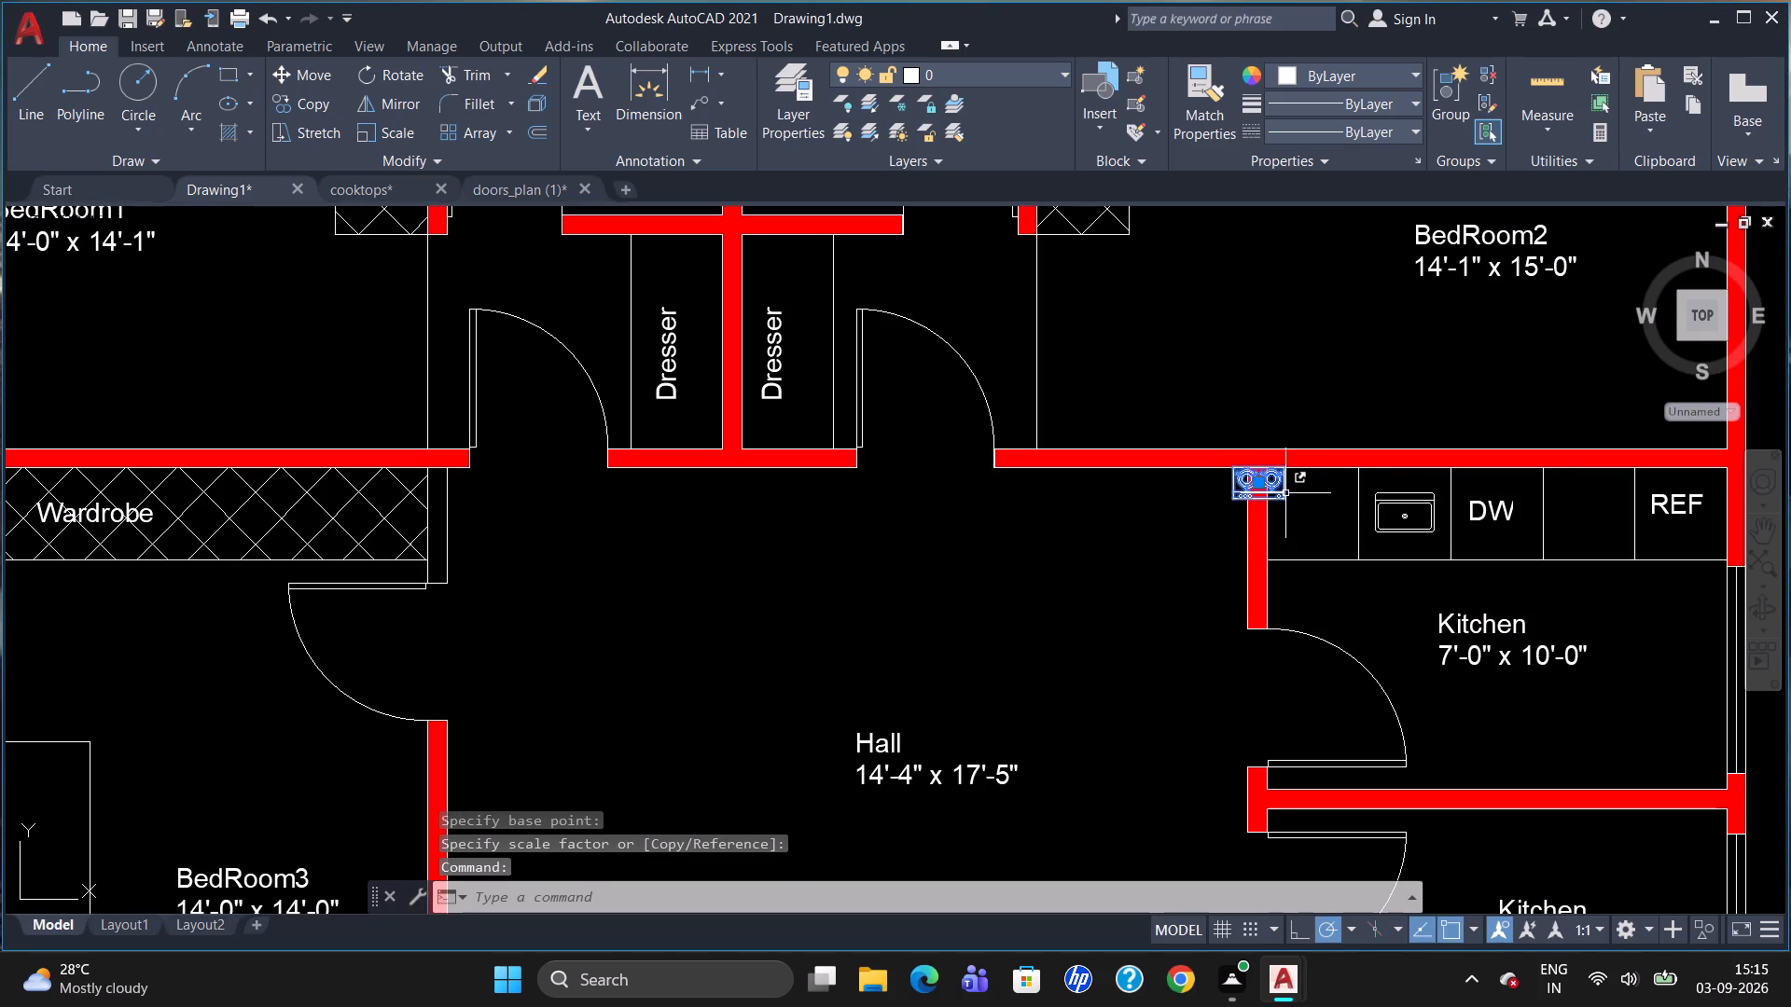
key("m")
key("Return")
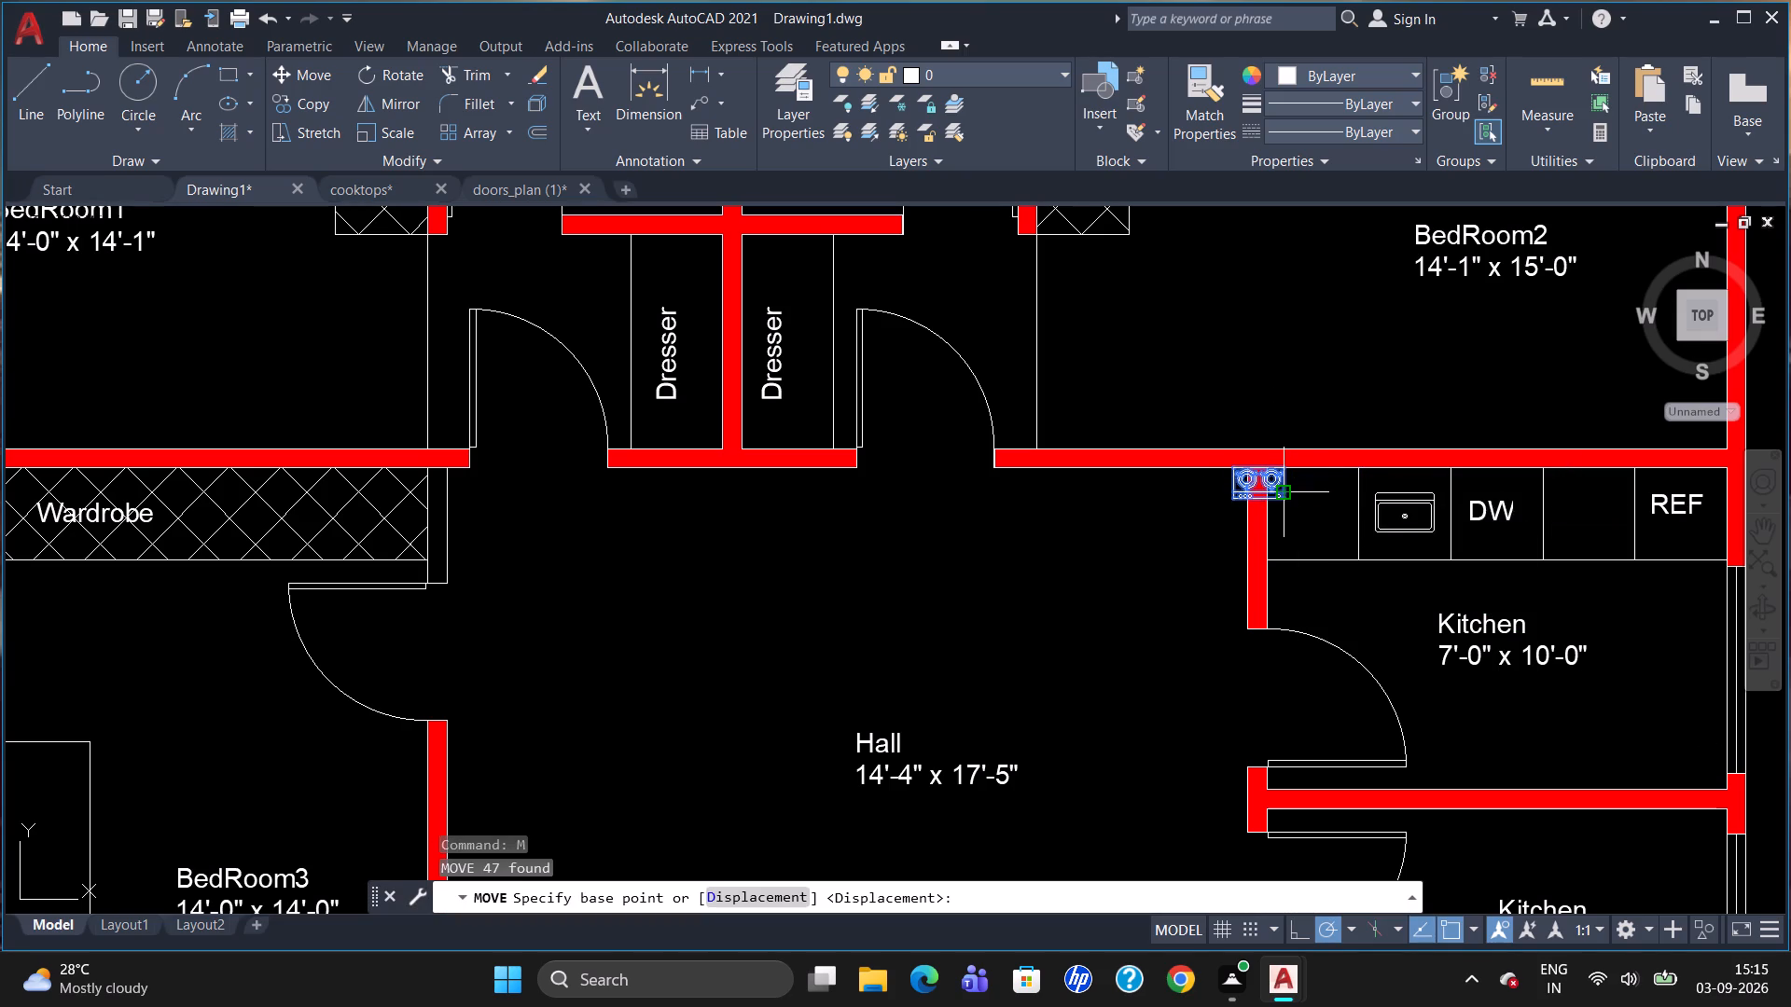
left_click(1269, 480)
scroll(1300, 508, "up", 3)
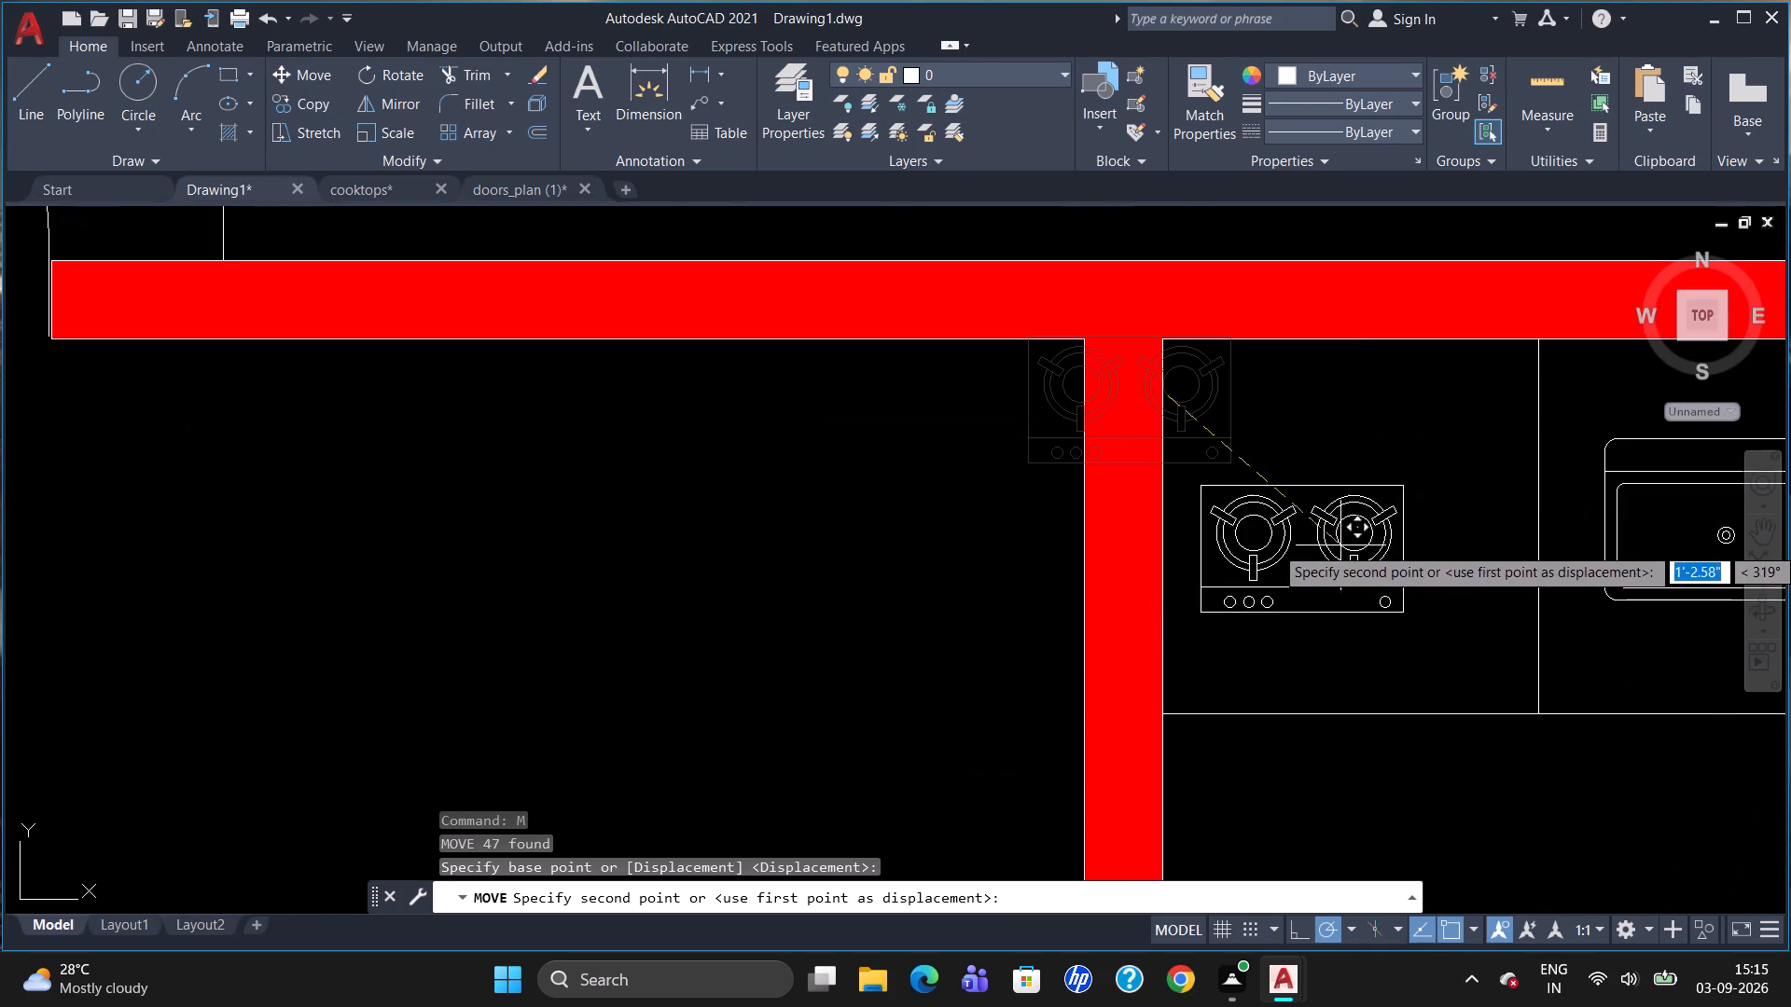
left_click(1382, 517)
scroll(1294, 468, "down", 2)
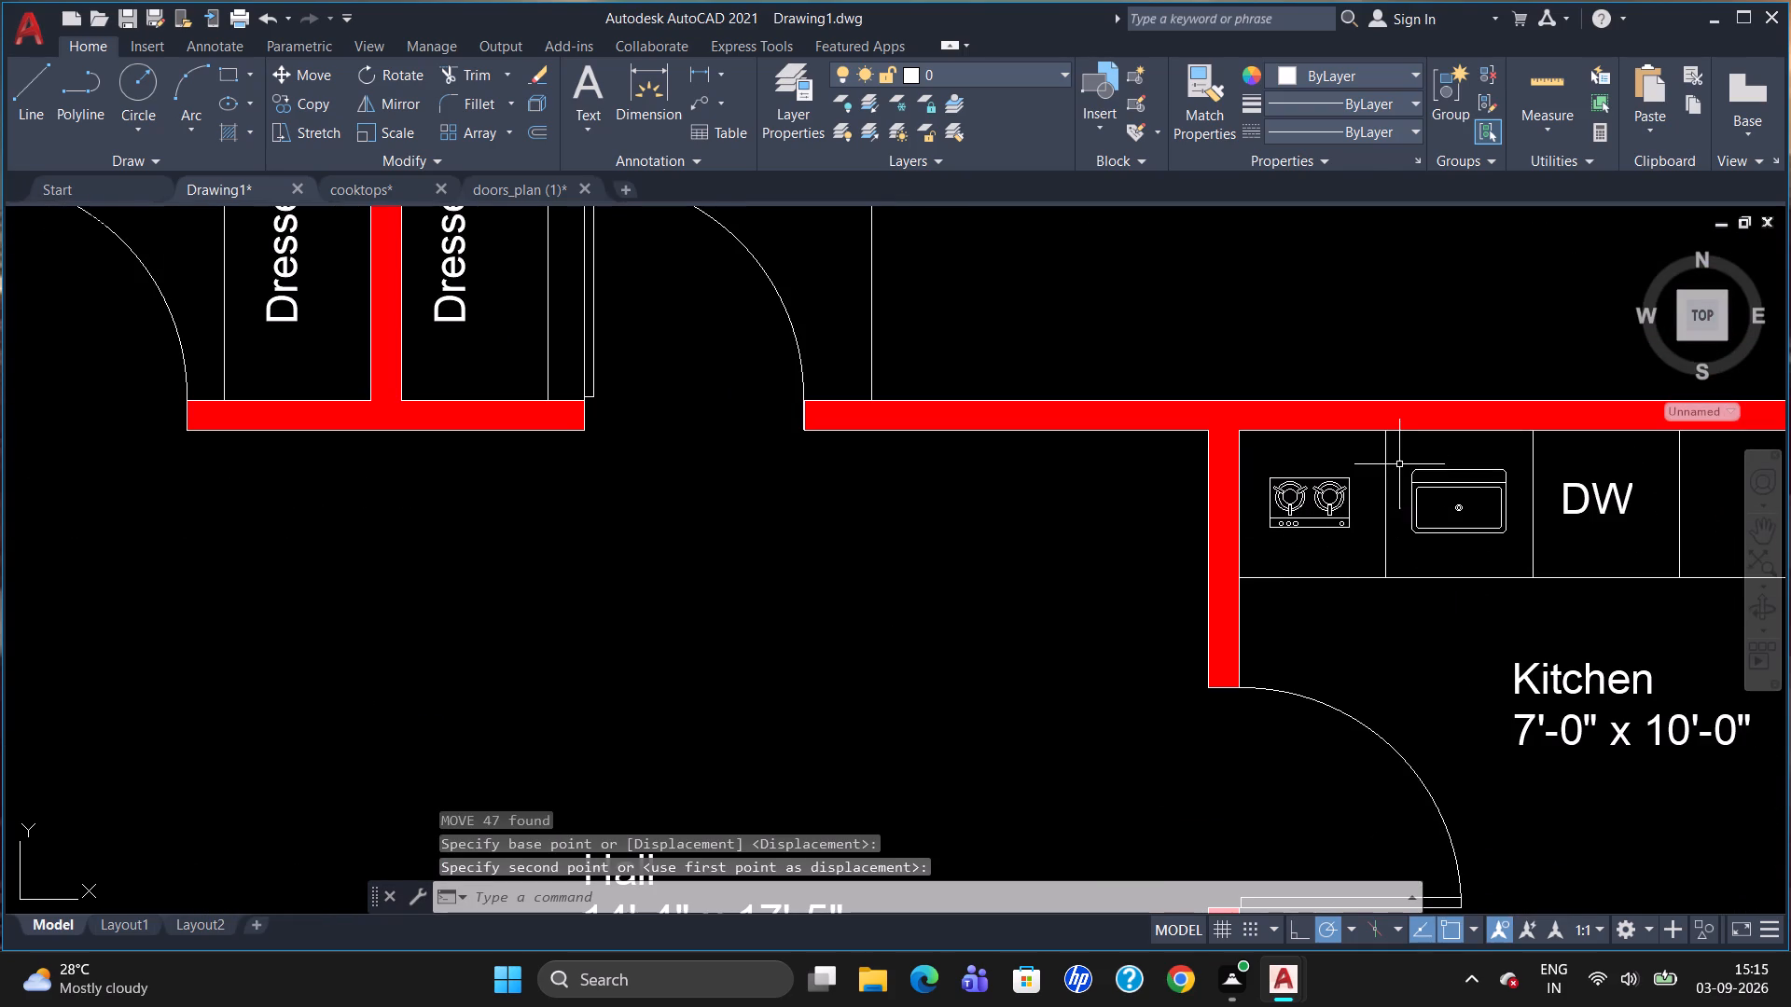
Scale the cooktop in the upper kitchen up freehand so it nearly spans its counter bay beside the sink.
scroll(1529, 476, "up", 1)
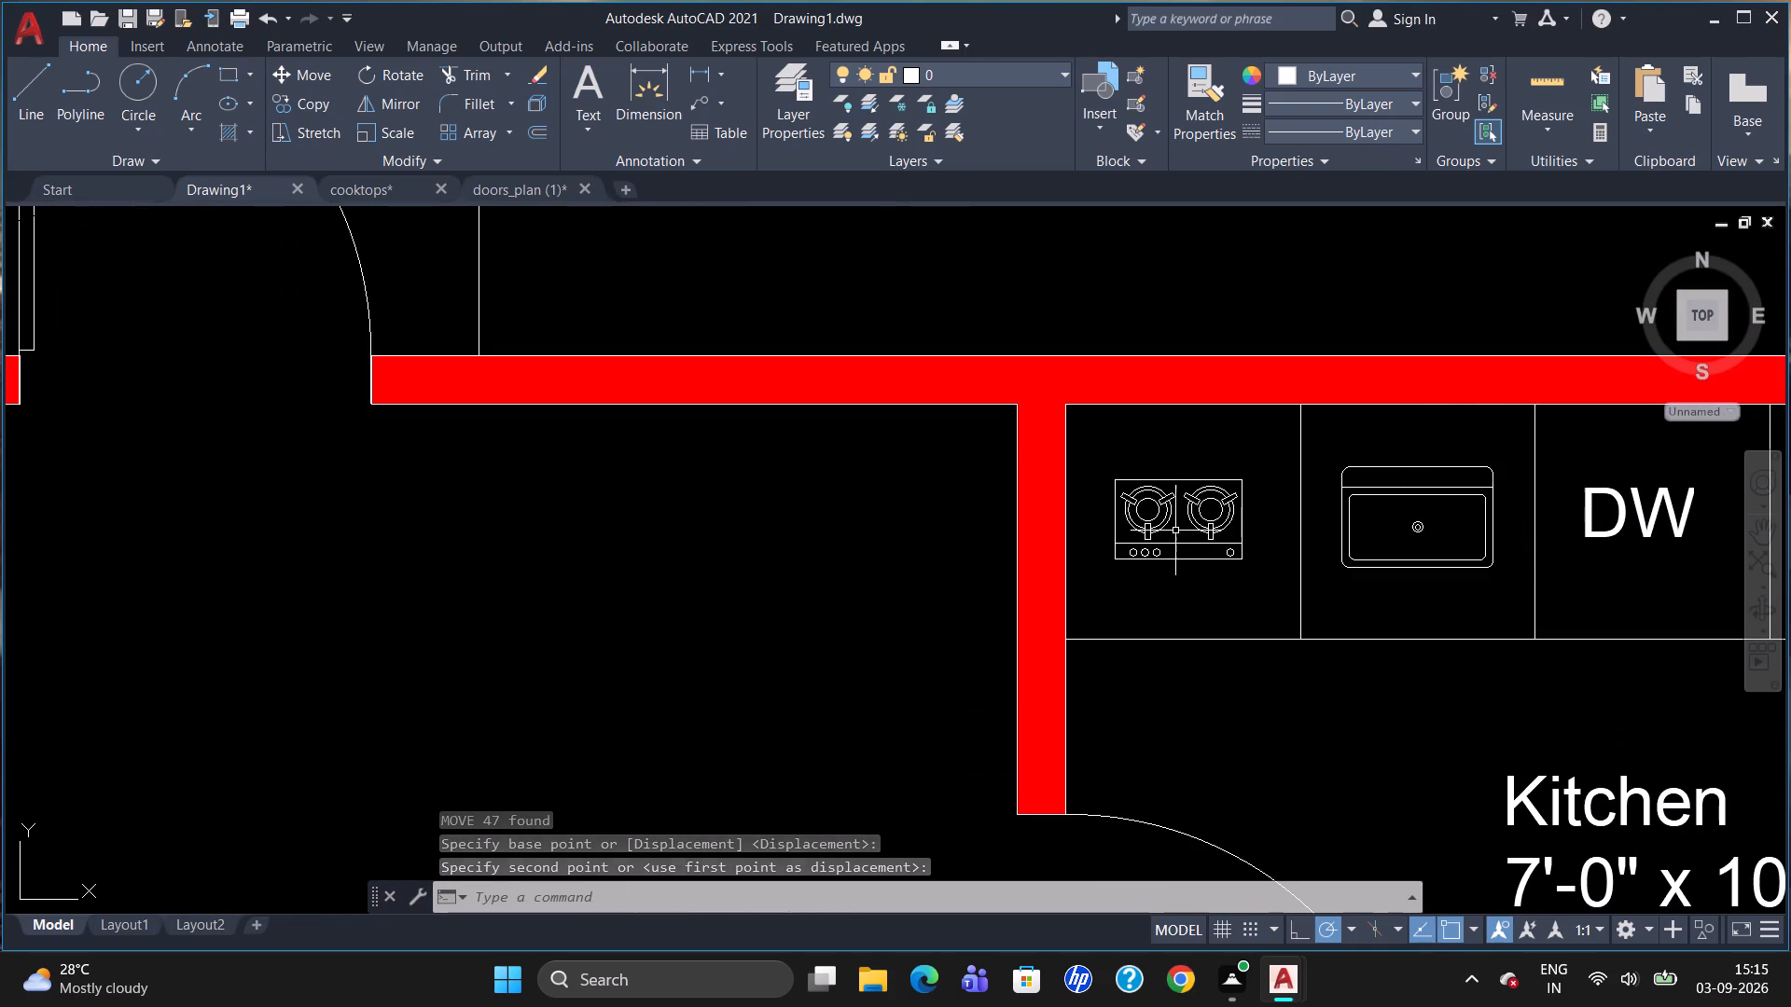
left_click(1149, 515)
left_click(1135, 509)
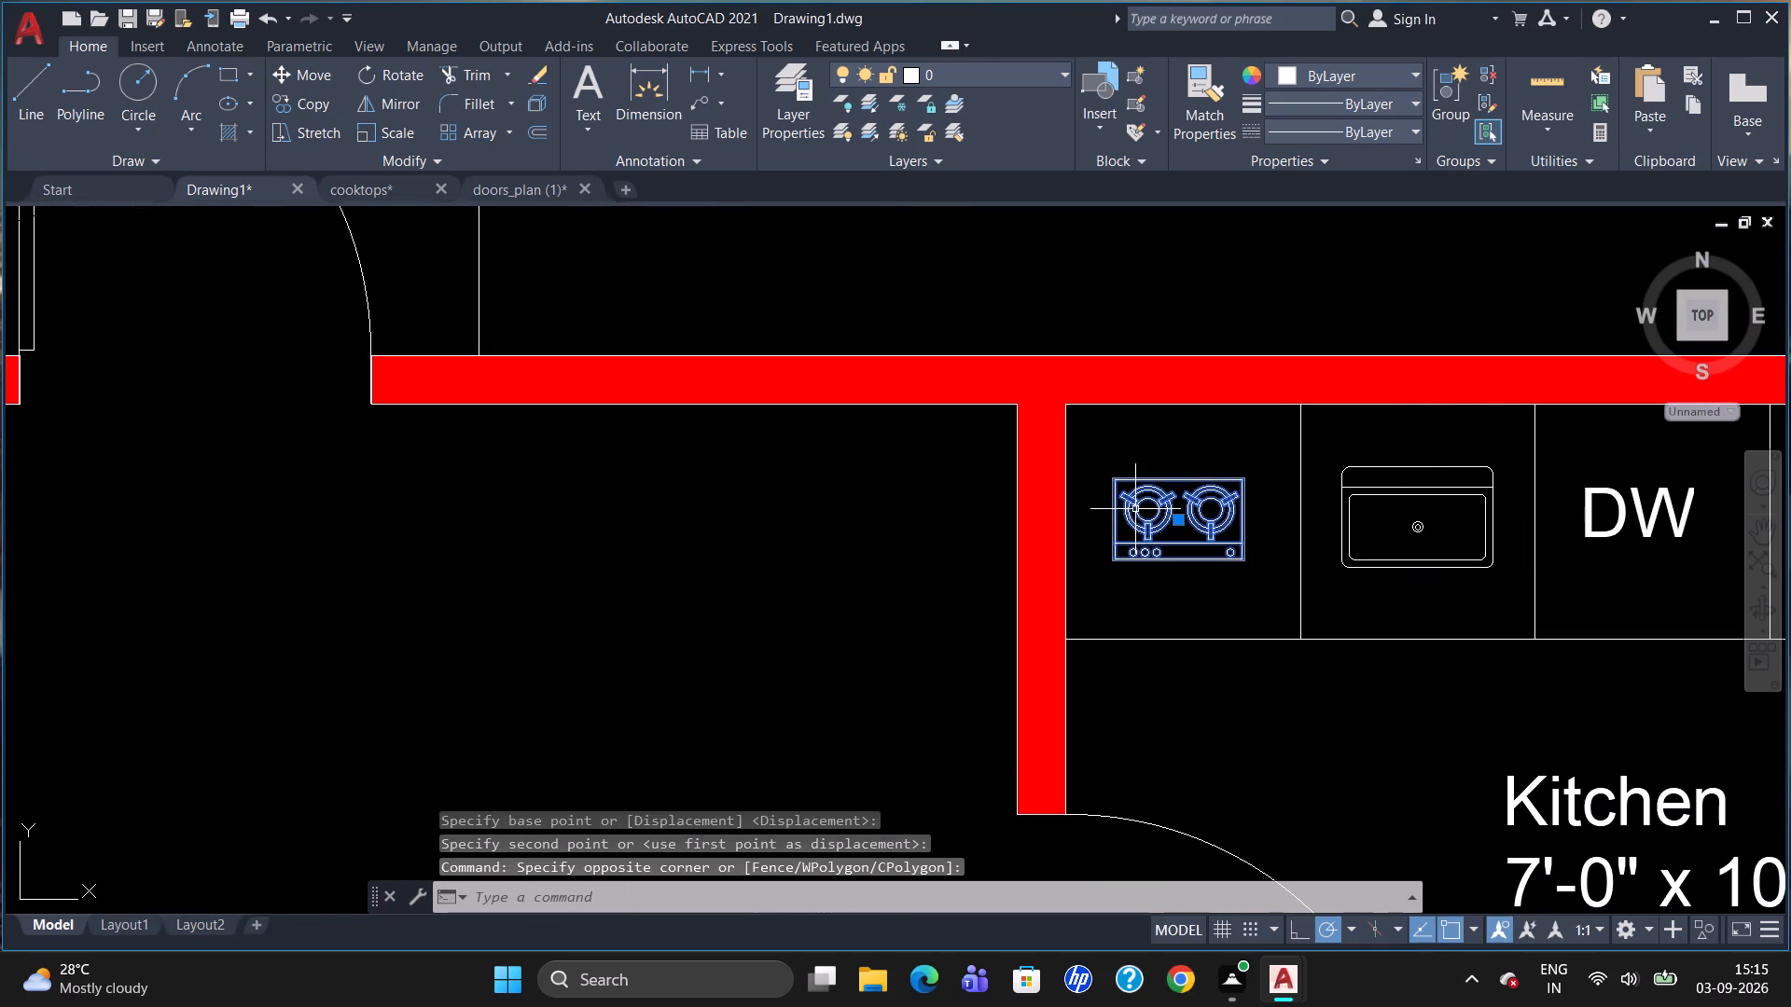
type("sc")
key("Return")
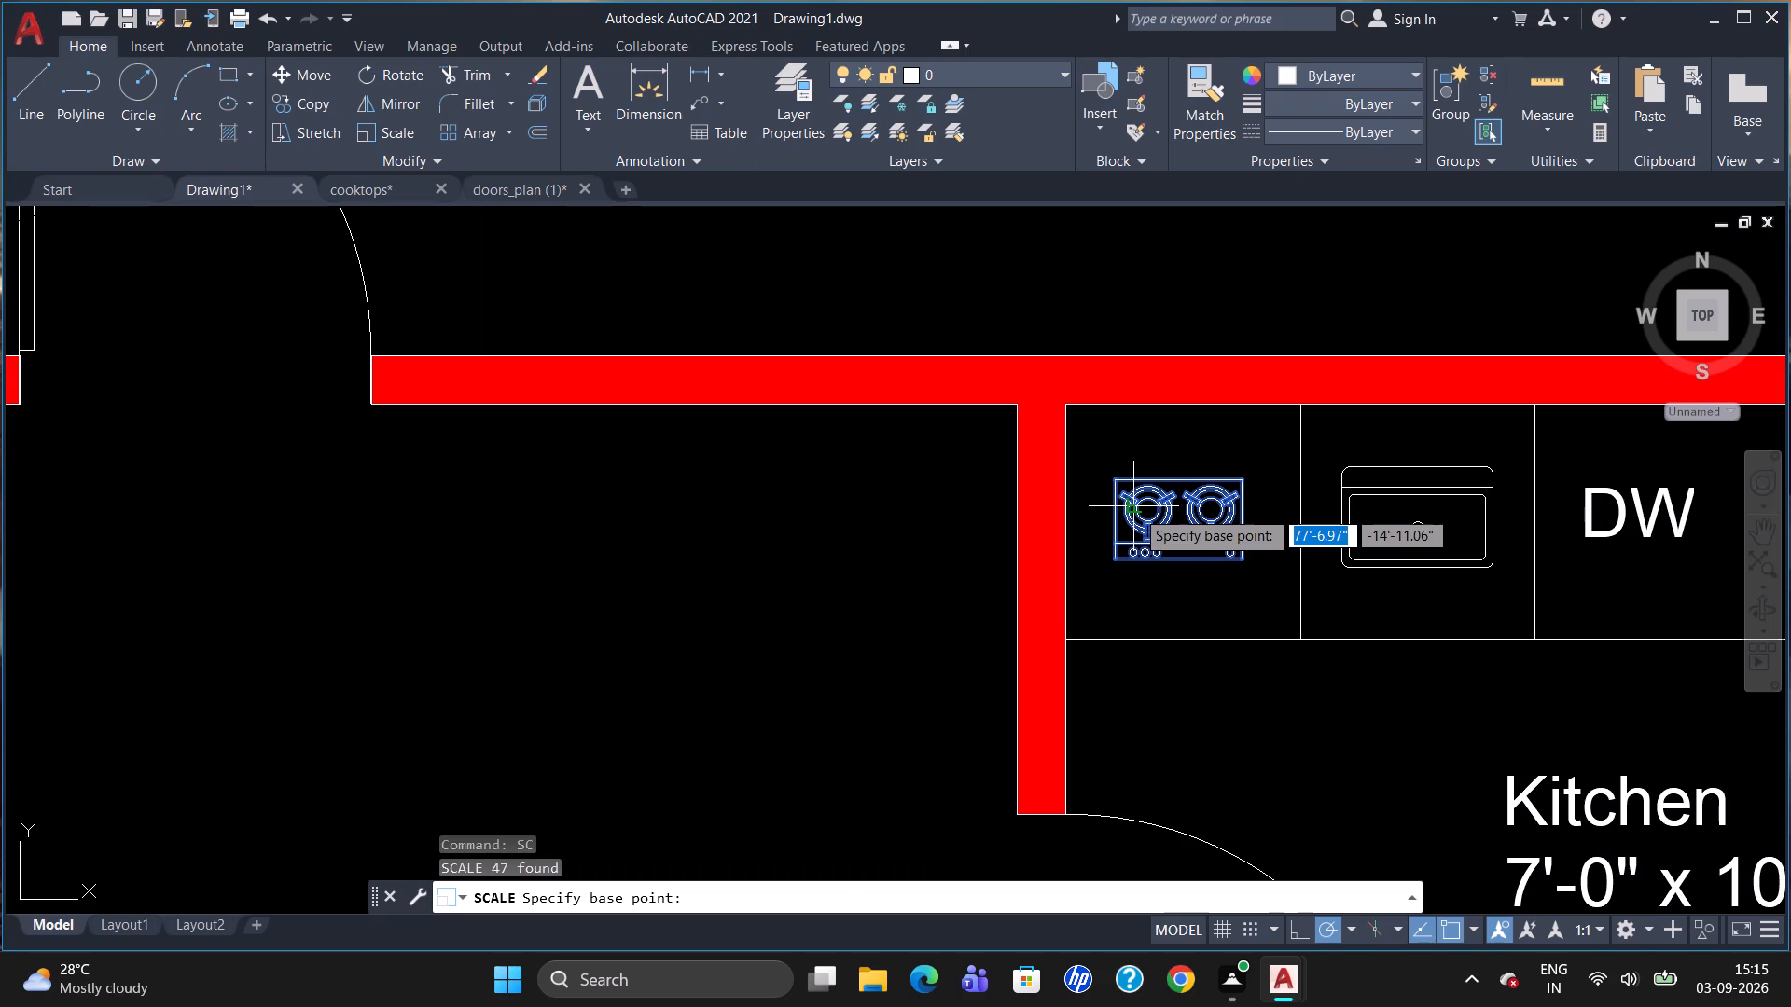
left_click(1135, 509)
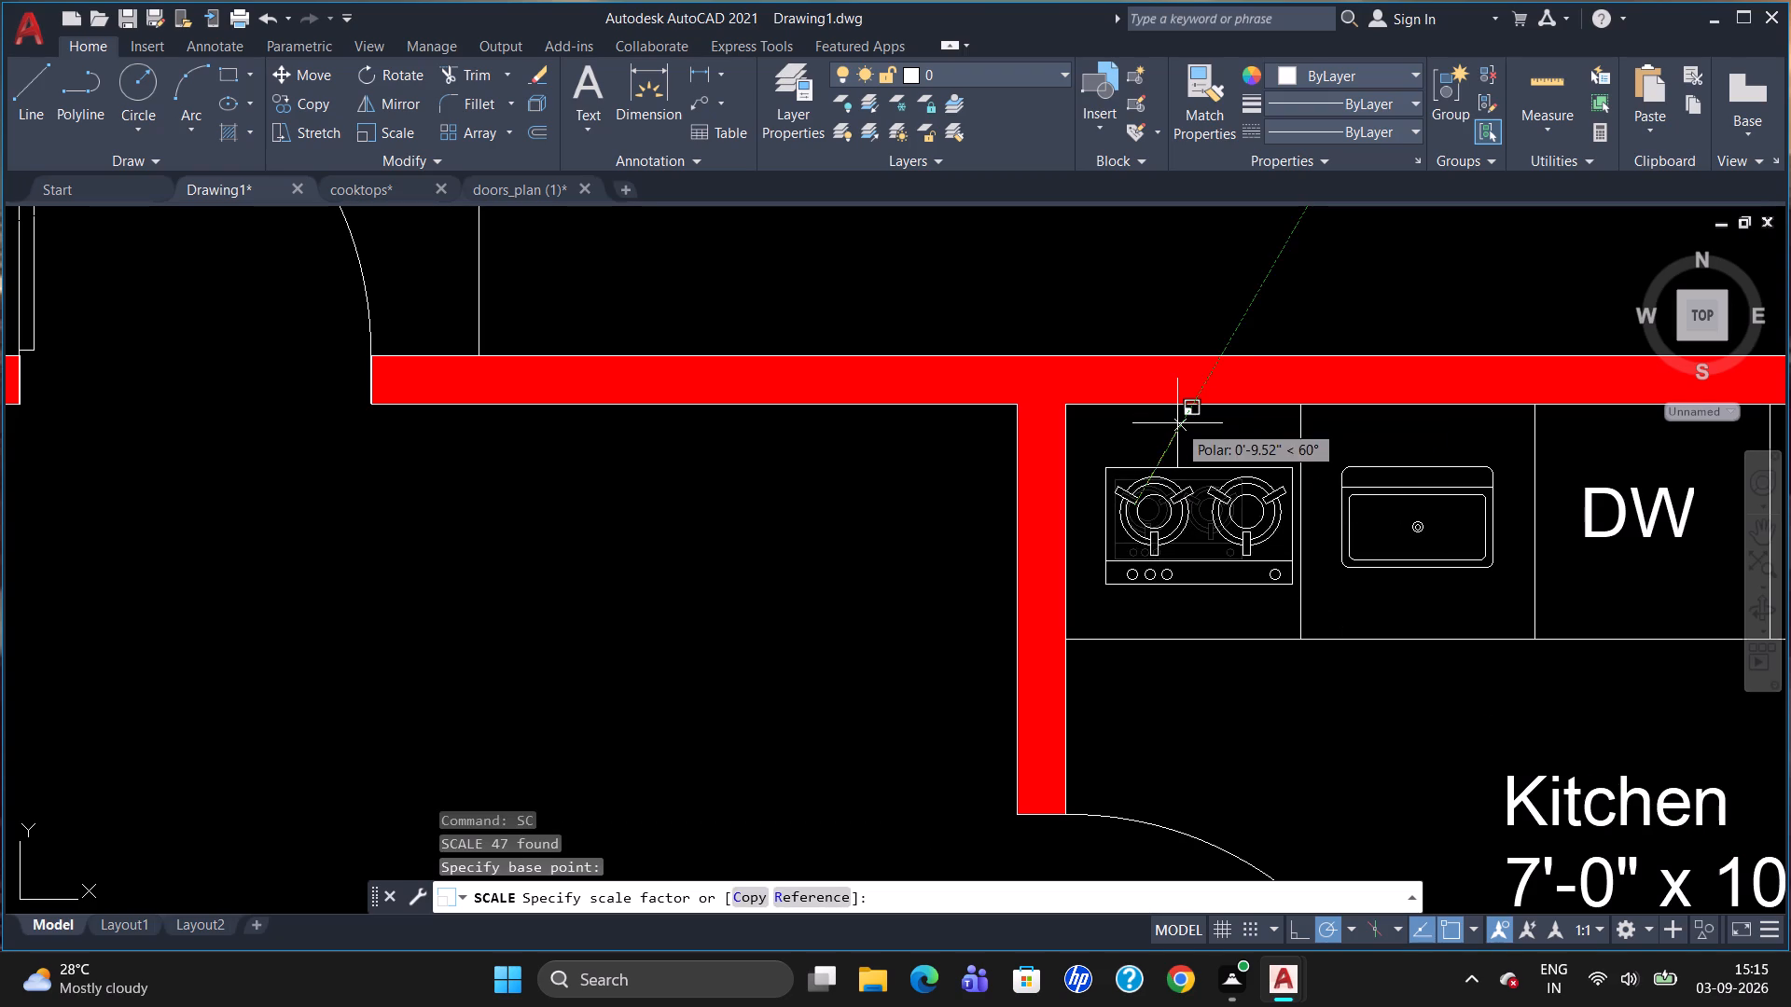
left_click(1177, 423)
Move the enlarged cooktop slightly toward the side wall, away from the sink, so it sits centred across its counter bay.
left_click(1152, 506)
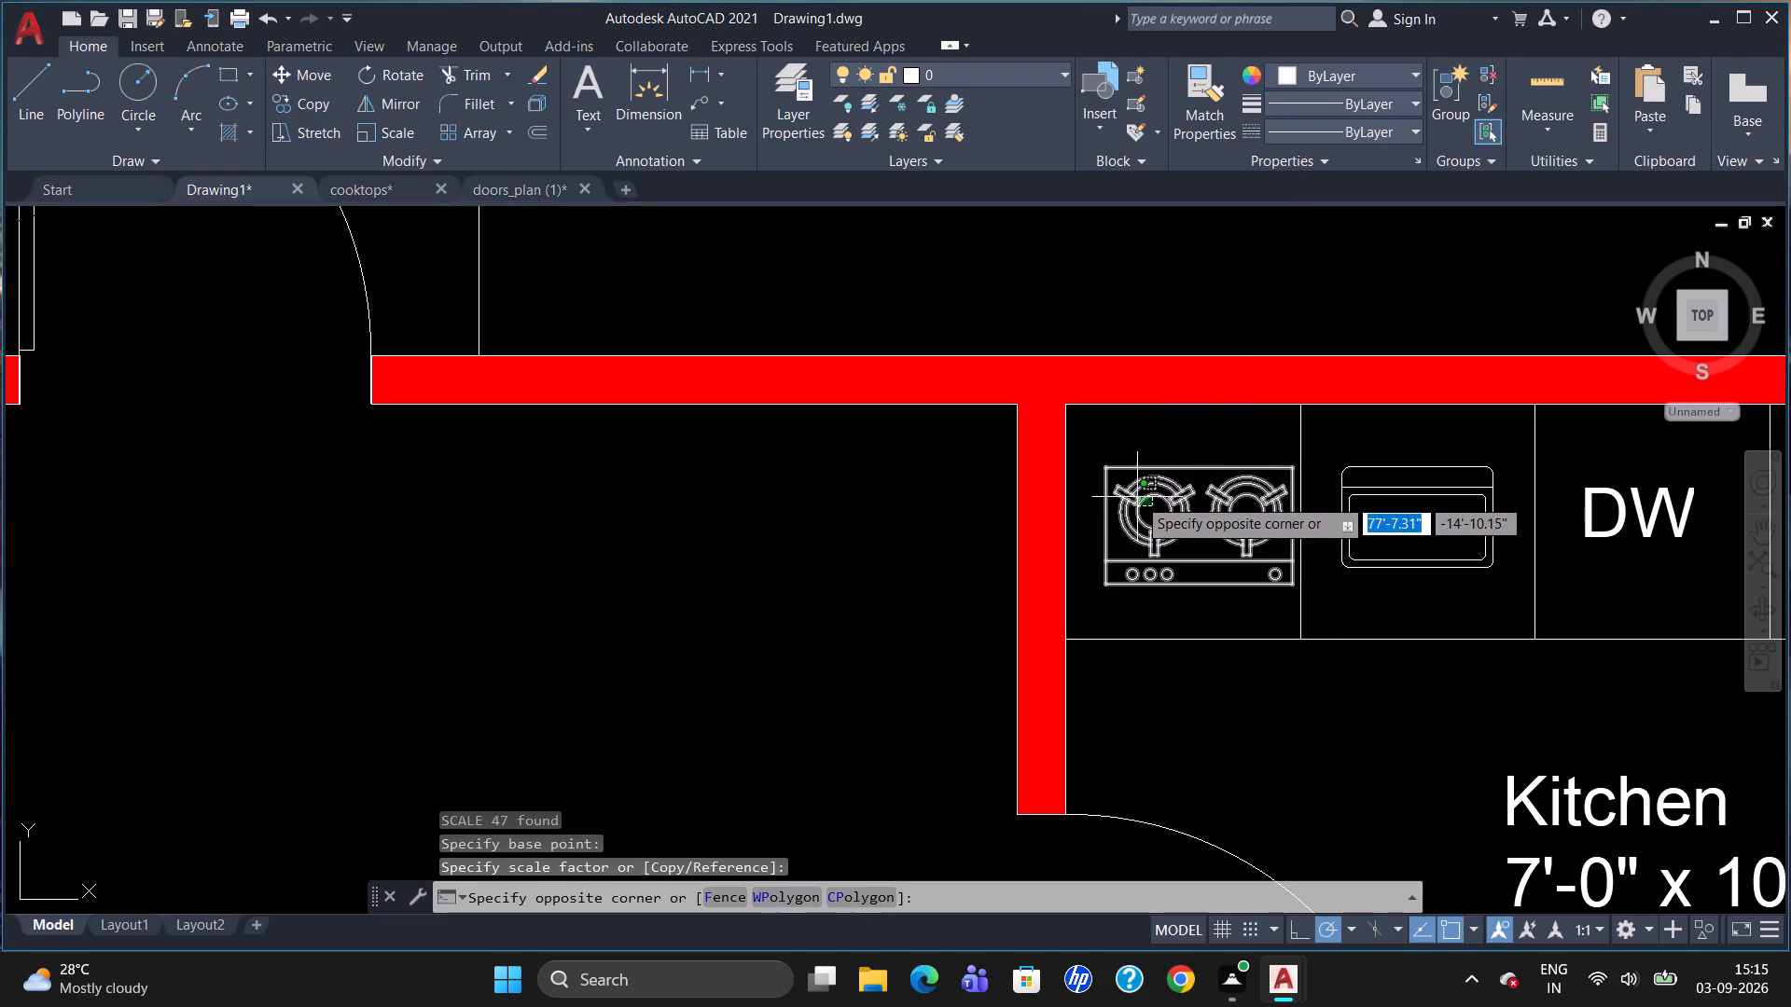
left_click(1137, 497)
key("m")
key("Return")
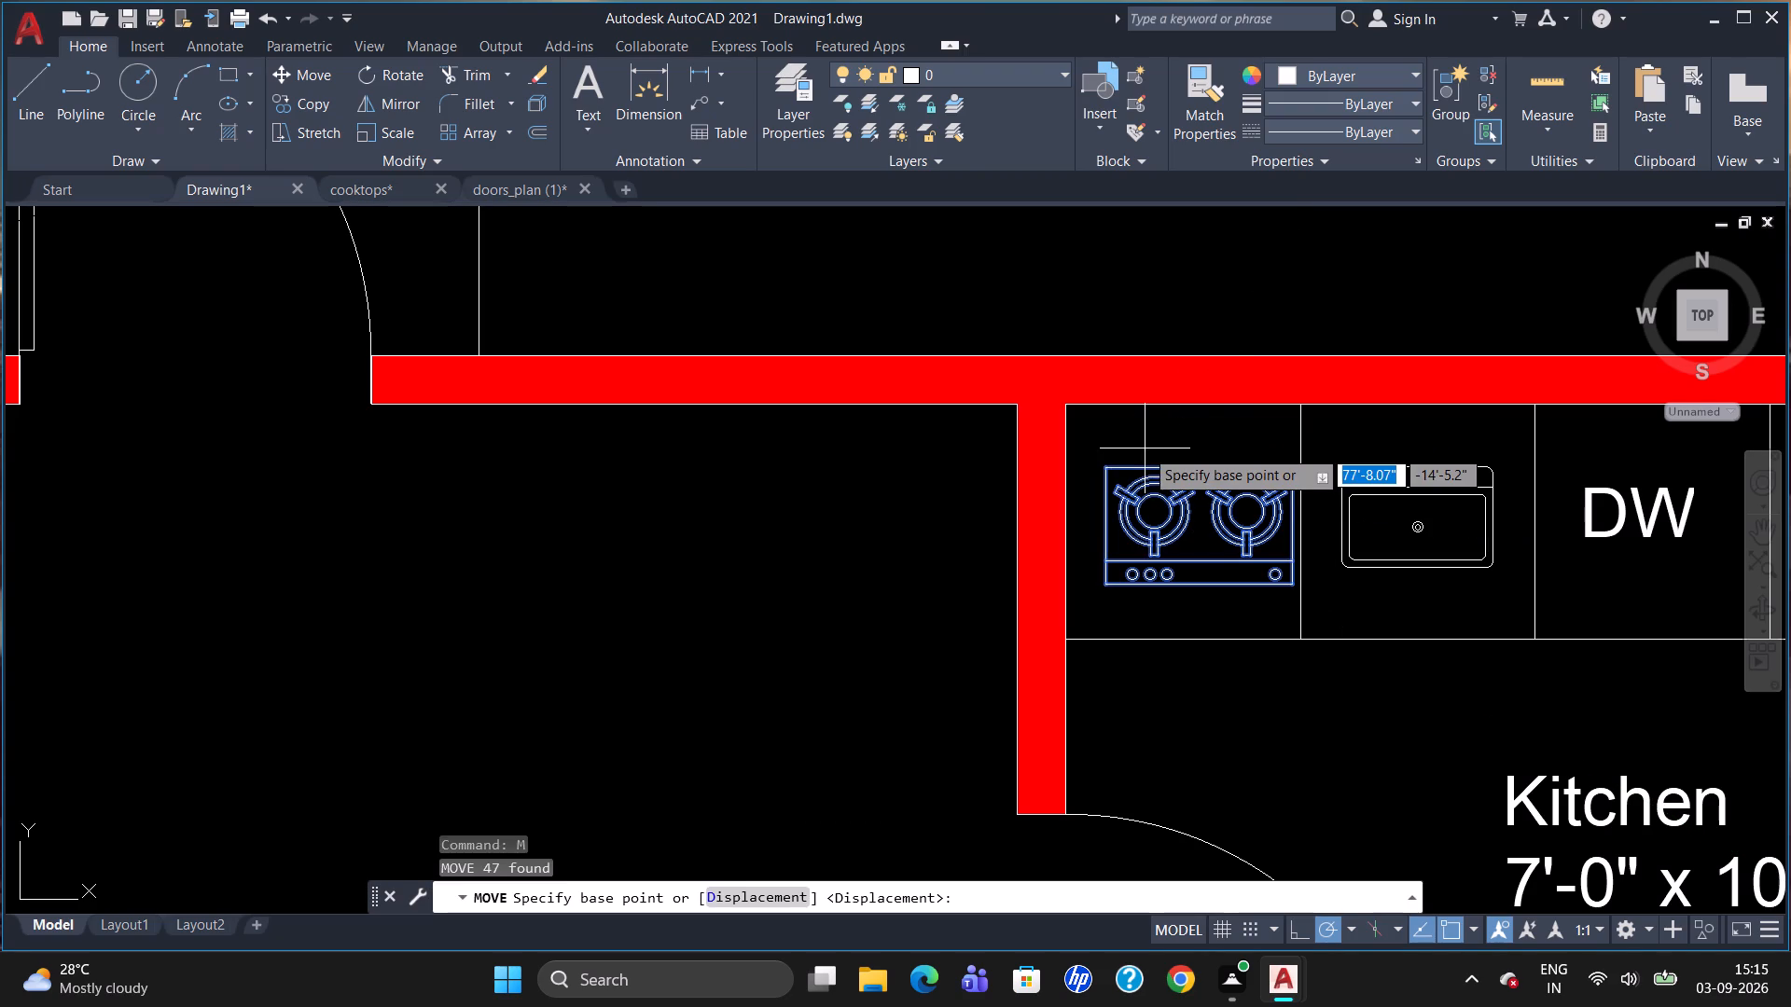
left_click(1104, 472)
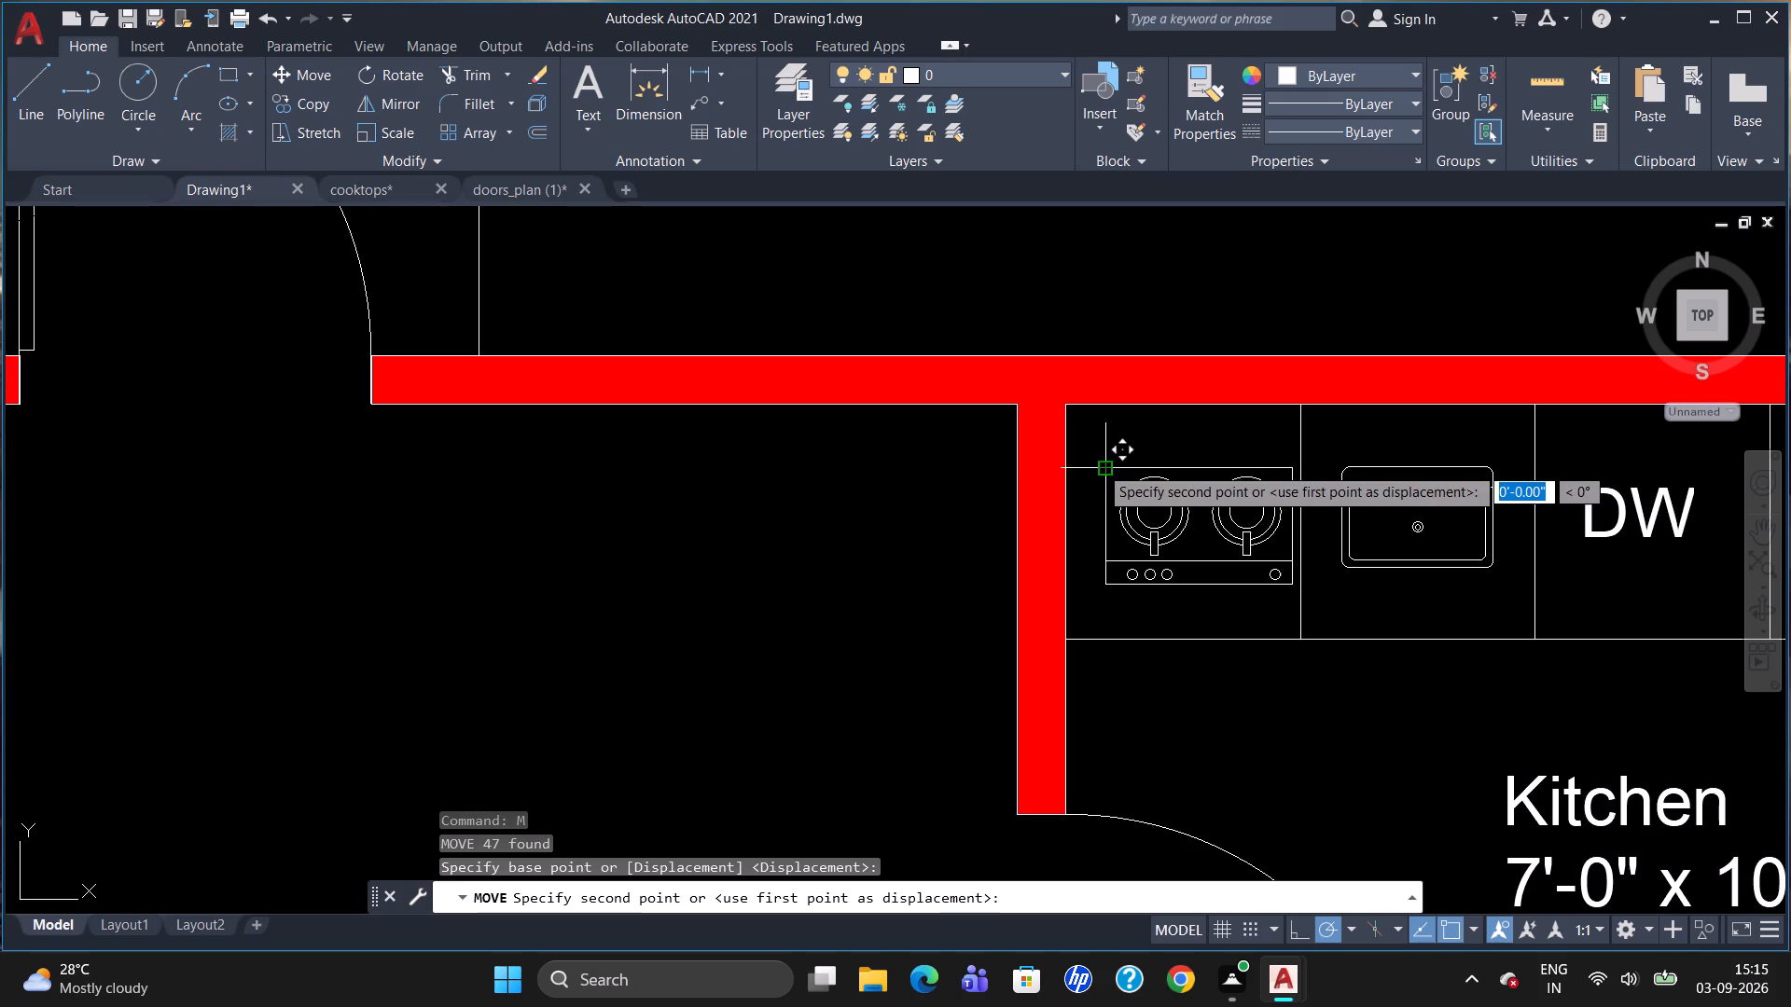
left_click(1084, 462)
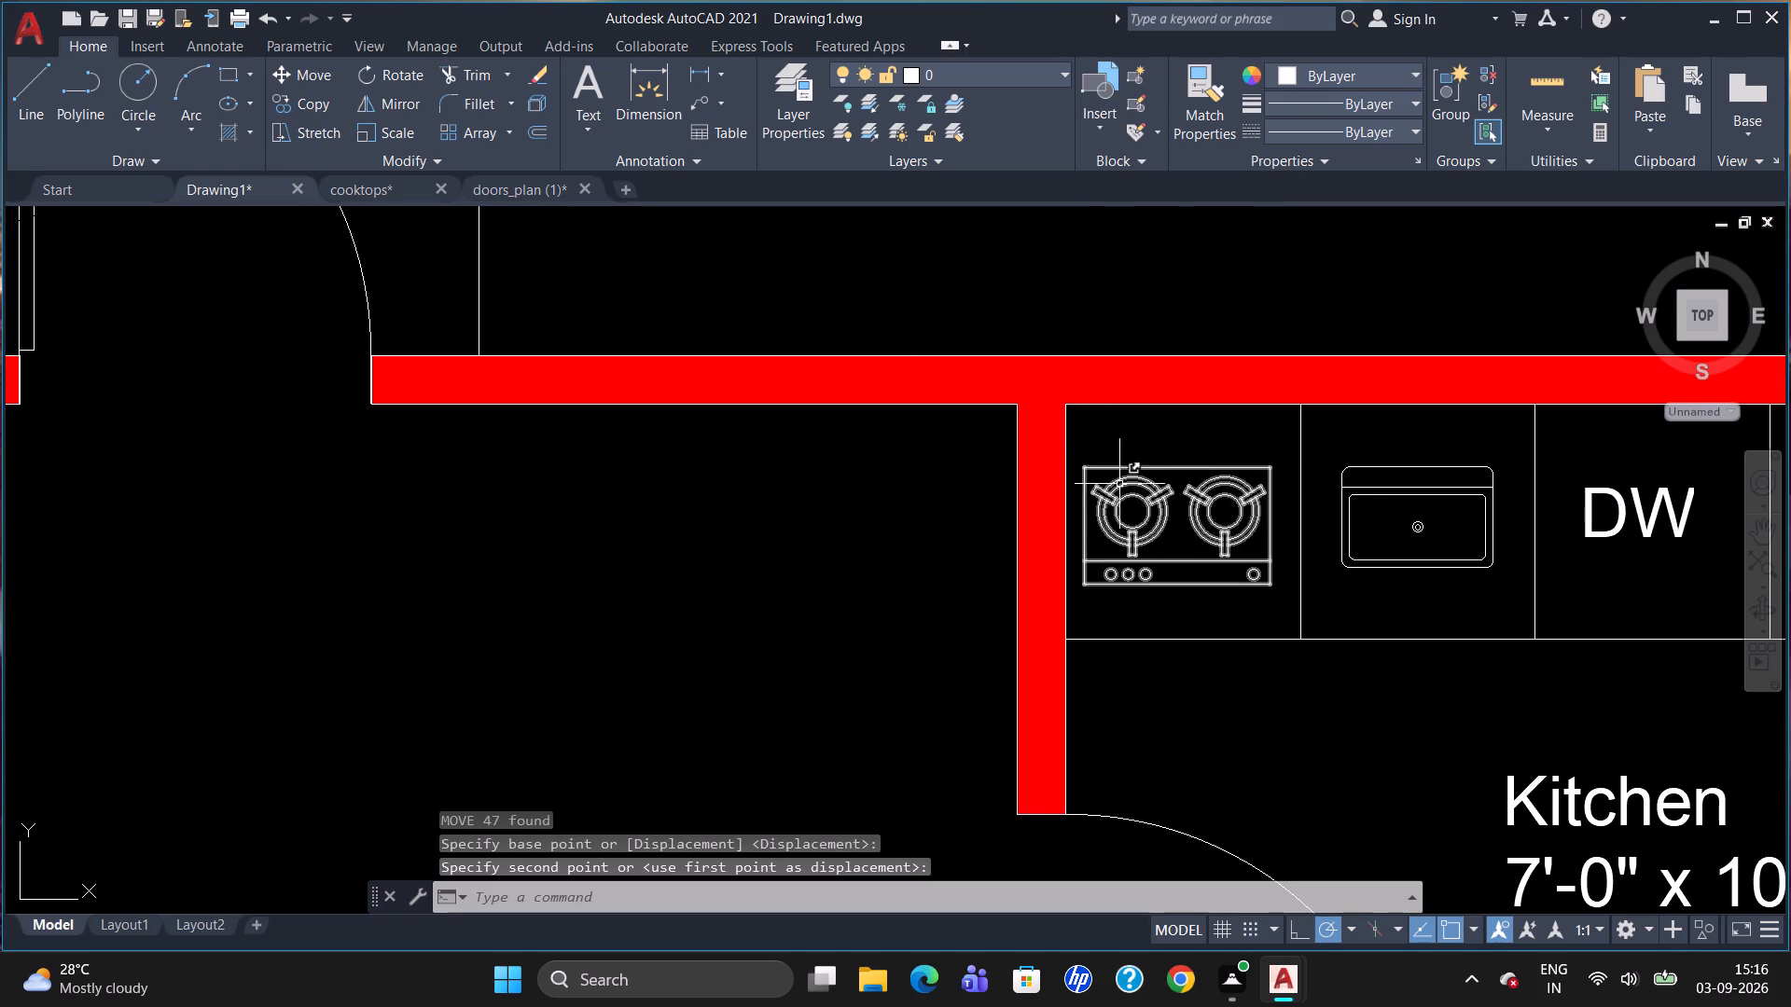
Scale the upper kitchen's sink up freehand from a base point near its centre so it nearly spans its bay.
left_click(1384, 495)
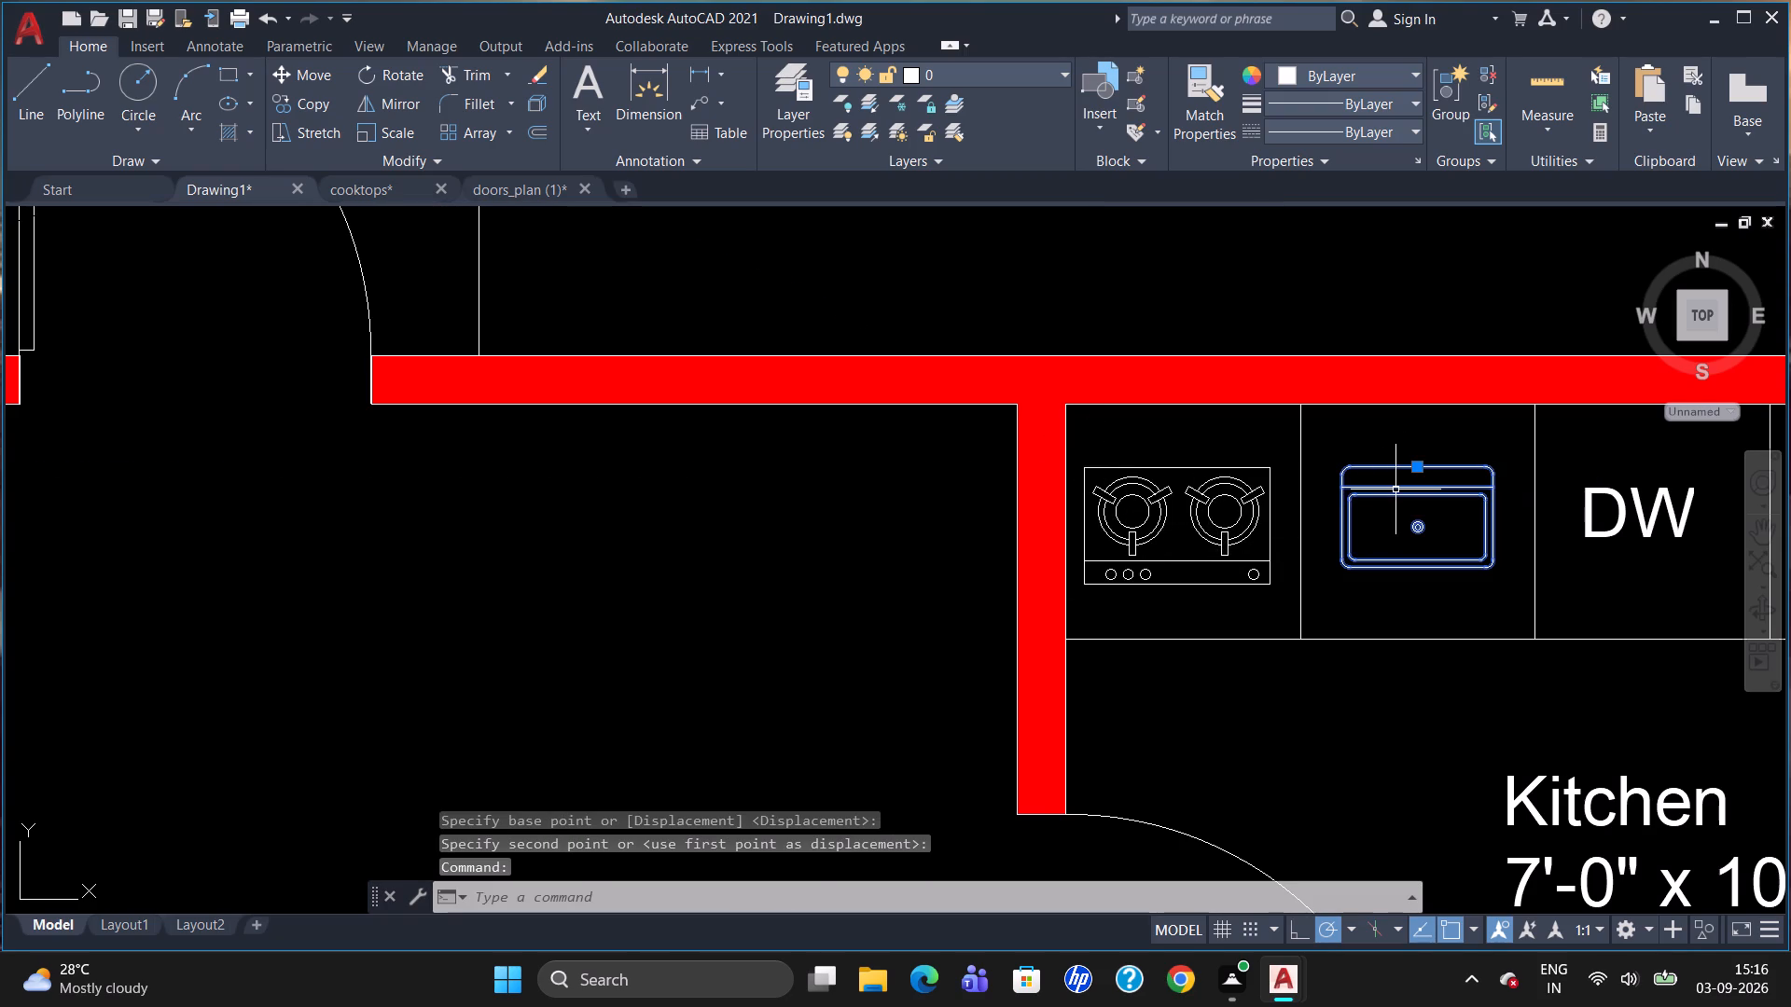
type("sc")
key("Return")
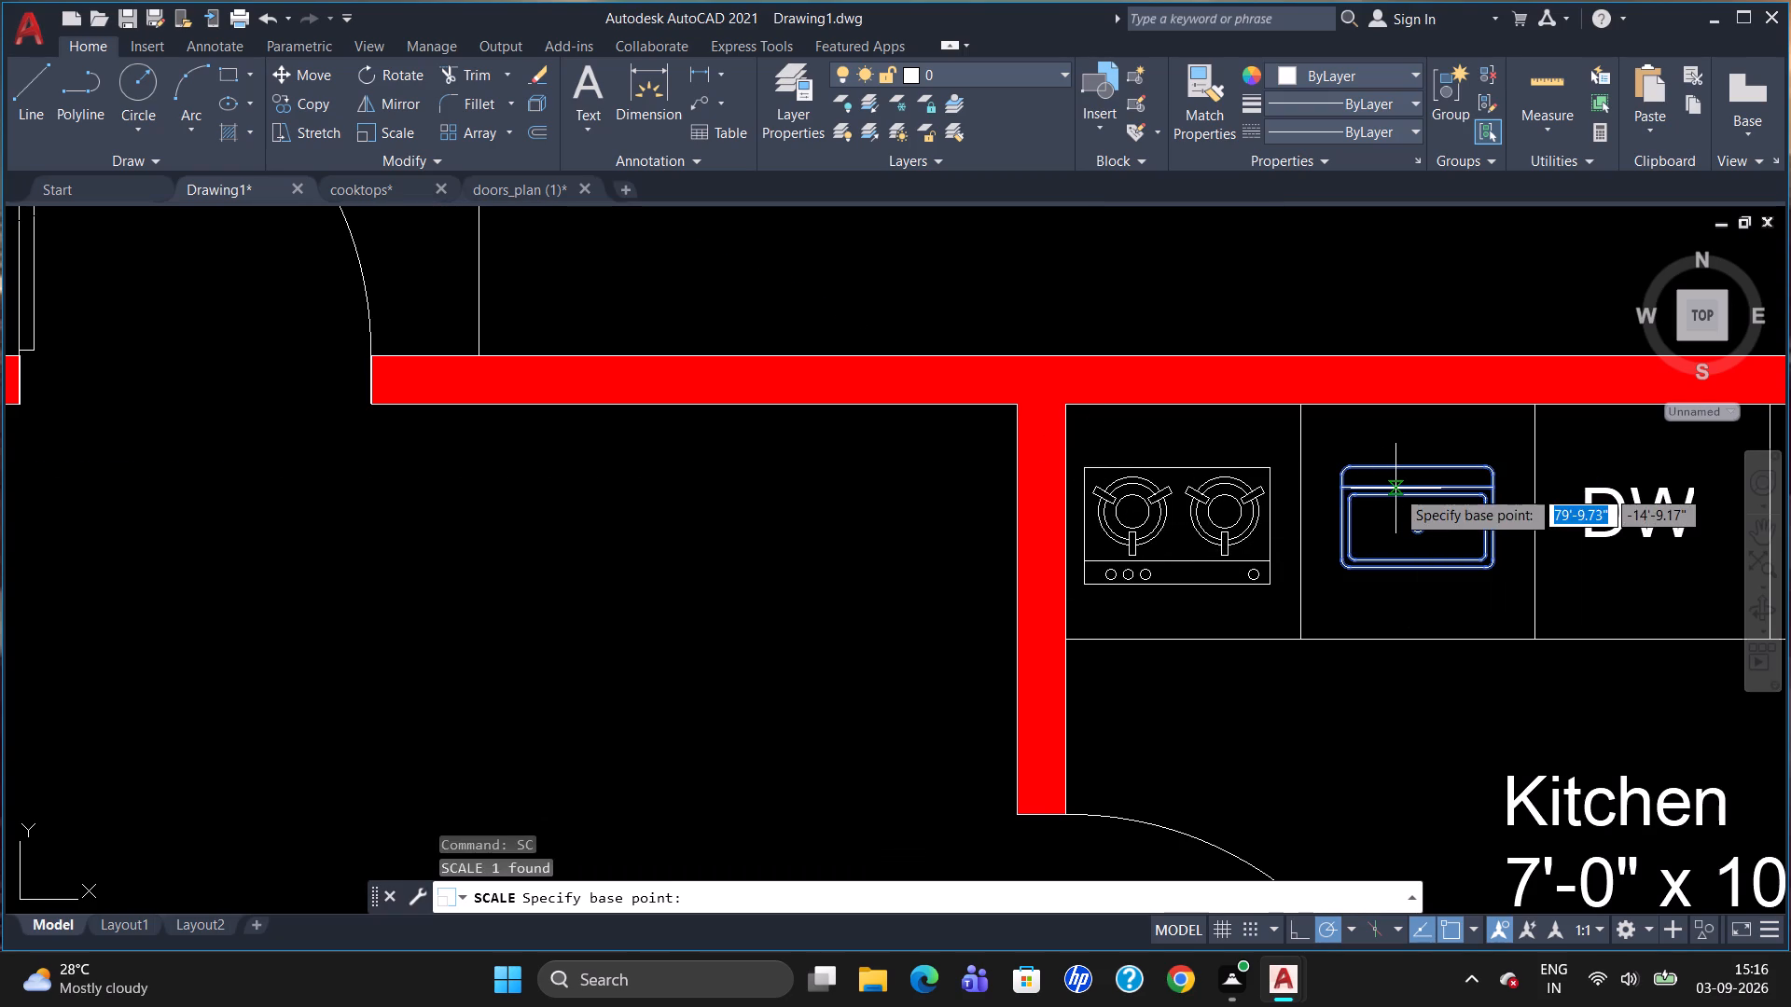
left_click(1414, 496)
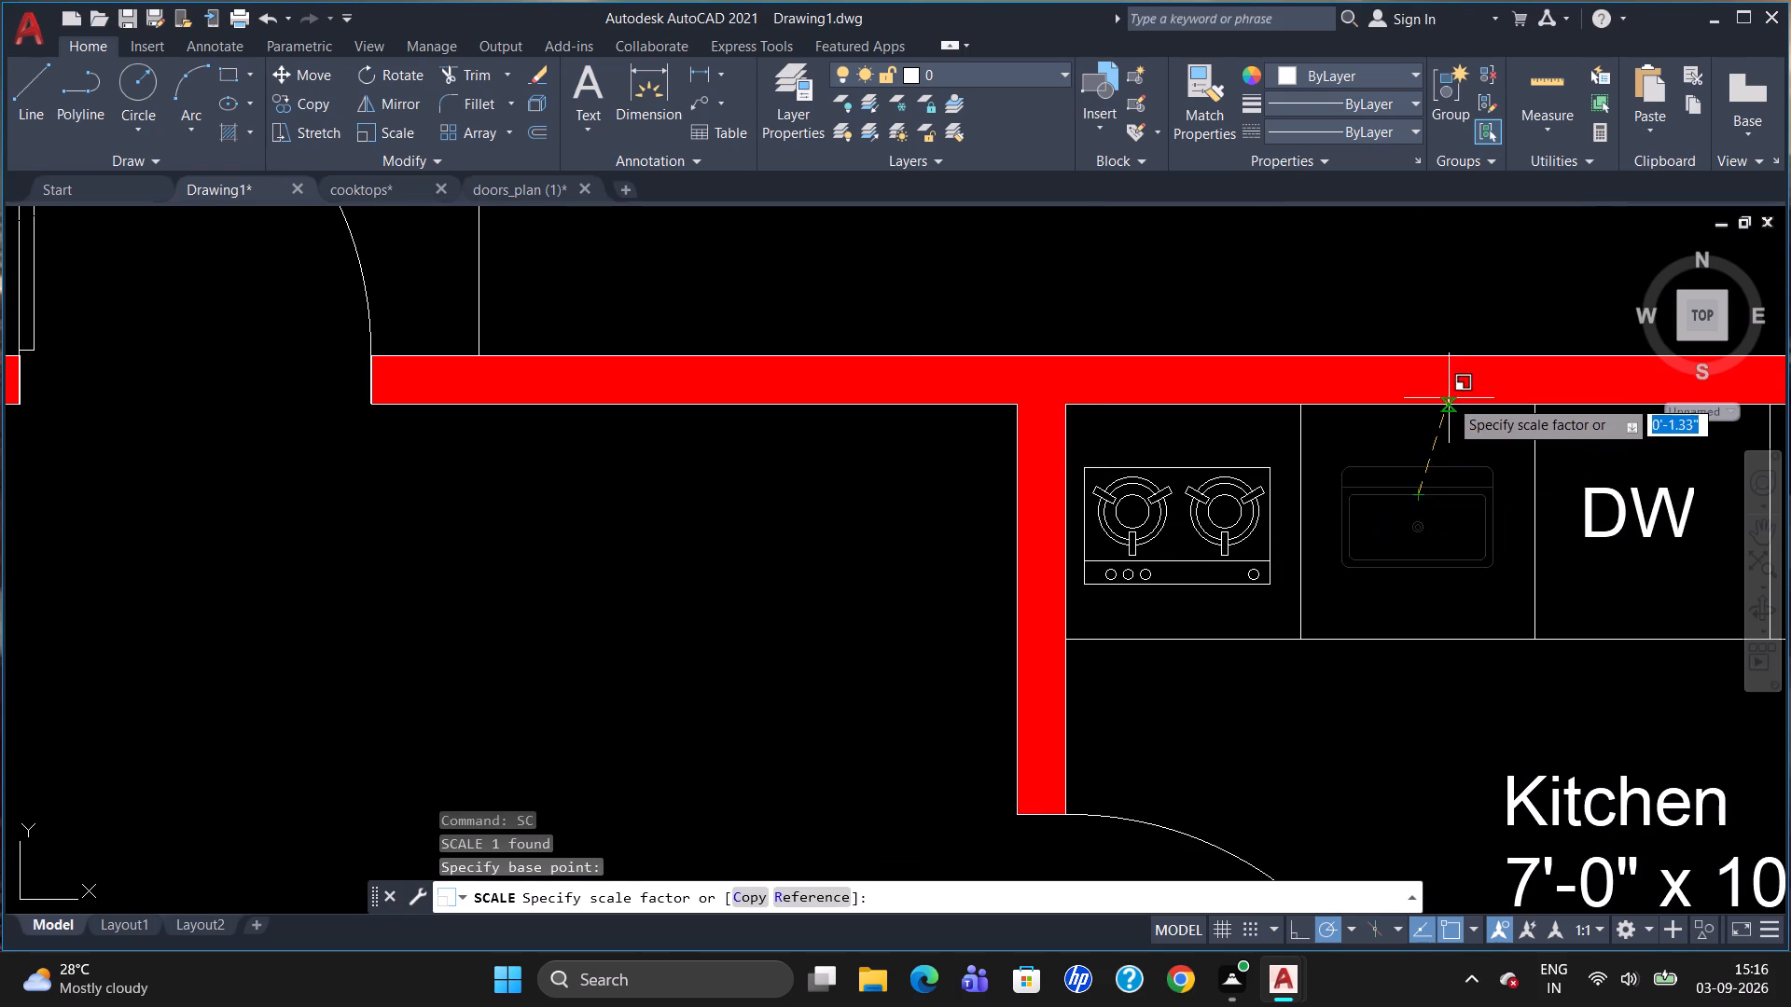
left_click(1450, 397)
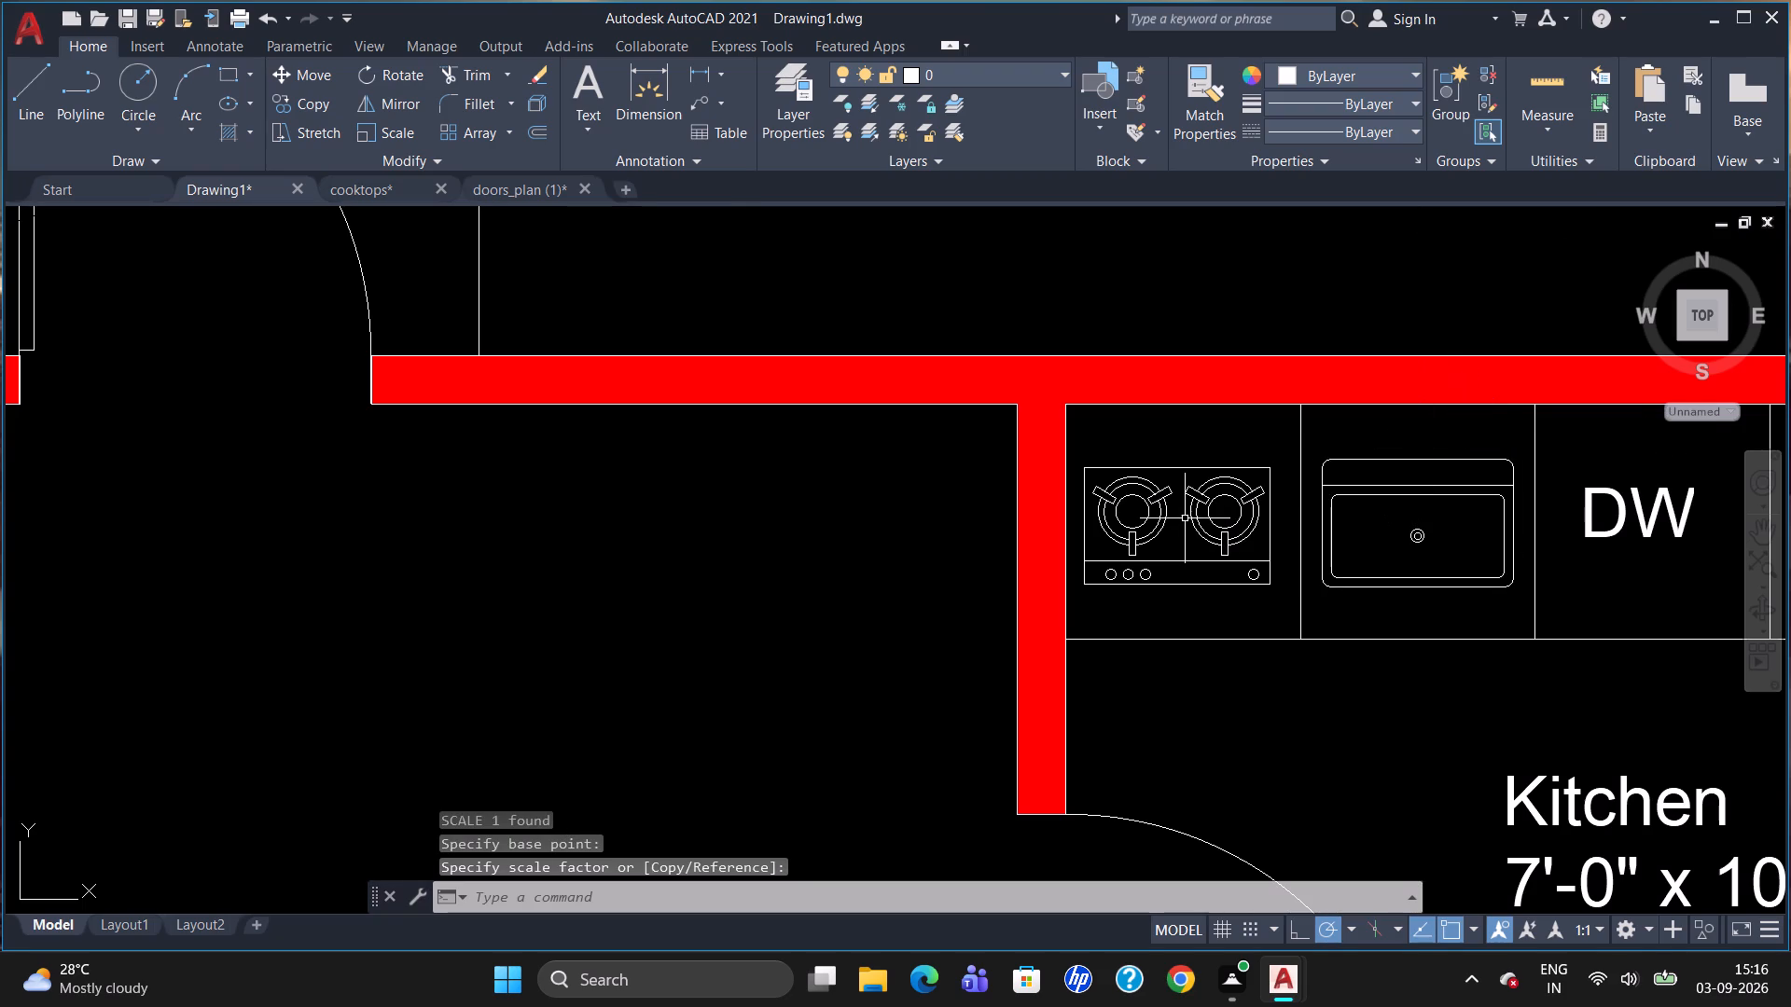
Copy the upper kitchen's cooktop into the open lower part of the Hall.
scroll(1270, 324, "down", 1)
scroll(1367, 327, "down", 1)
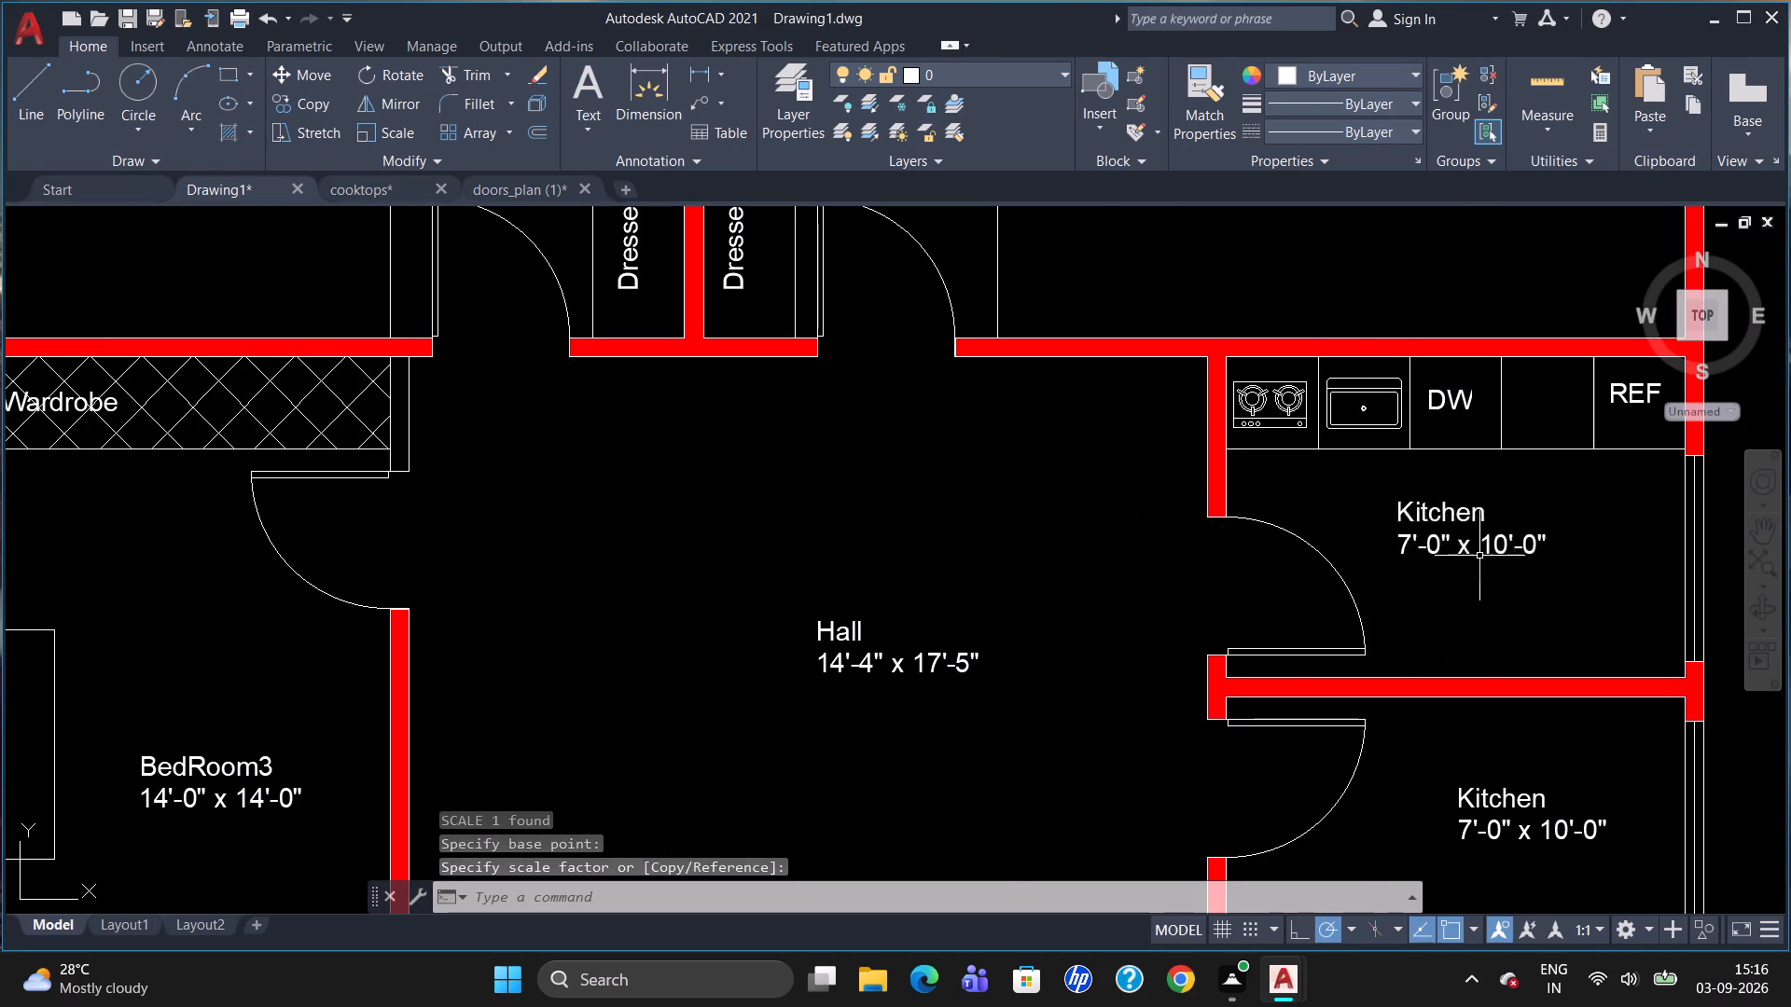
scroll(1511, 352, "down", 1)
left_click(1354, 393)
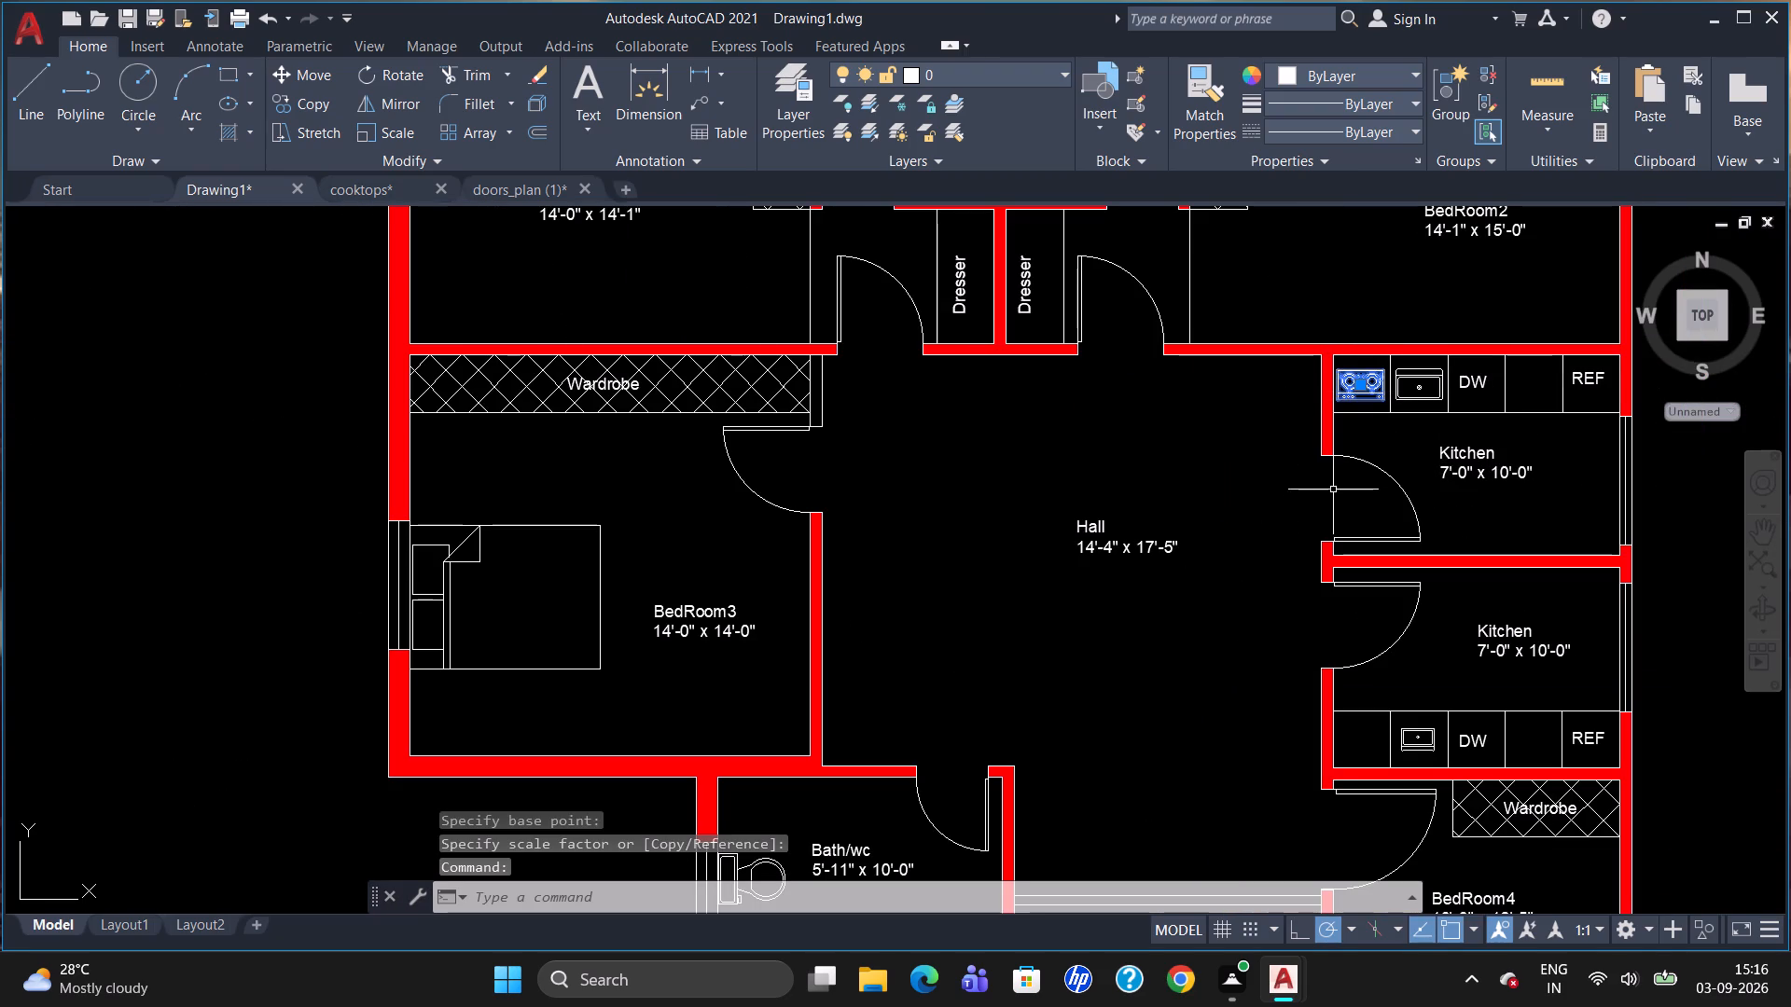
type("co")
key("Return")
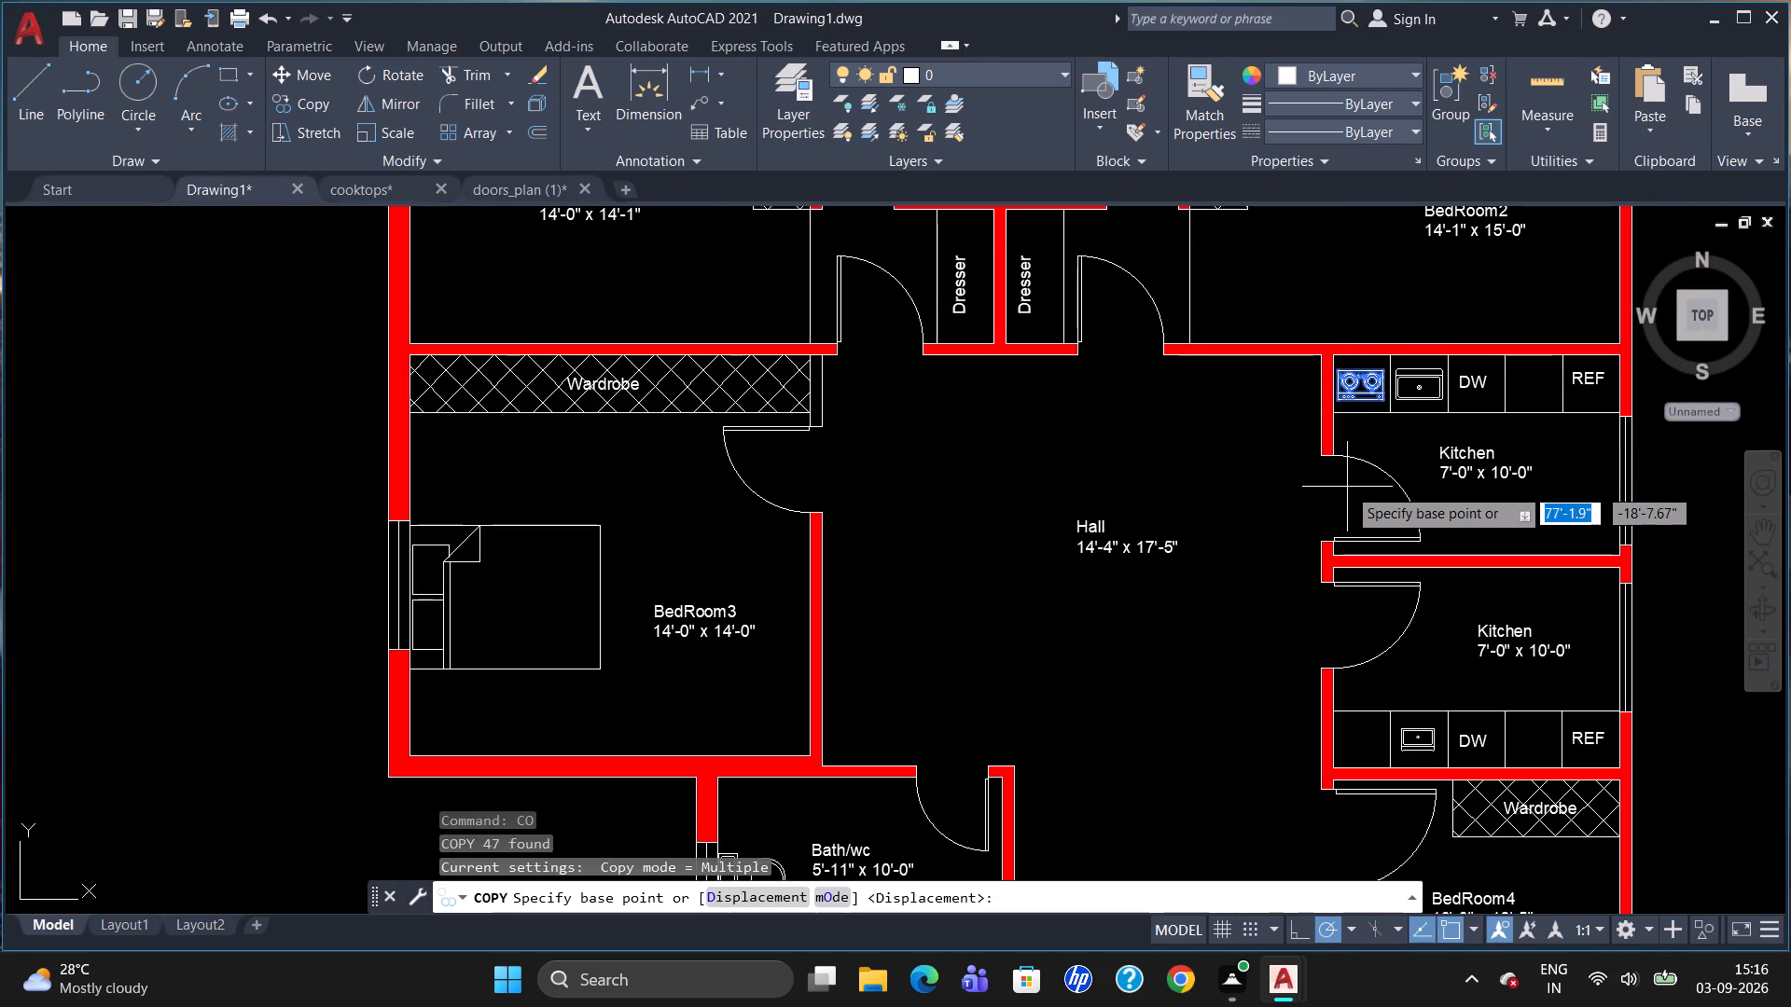
left_click_drag(1373, 384, 1370, 397)
left_click(1128, 738)
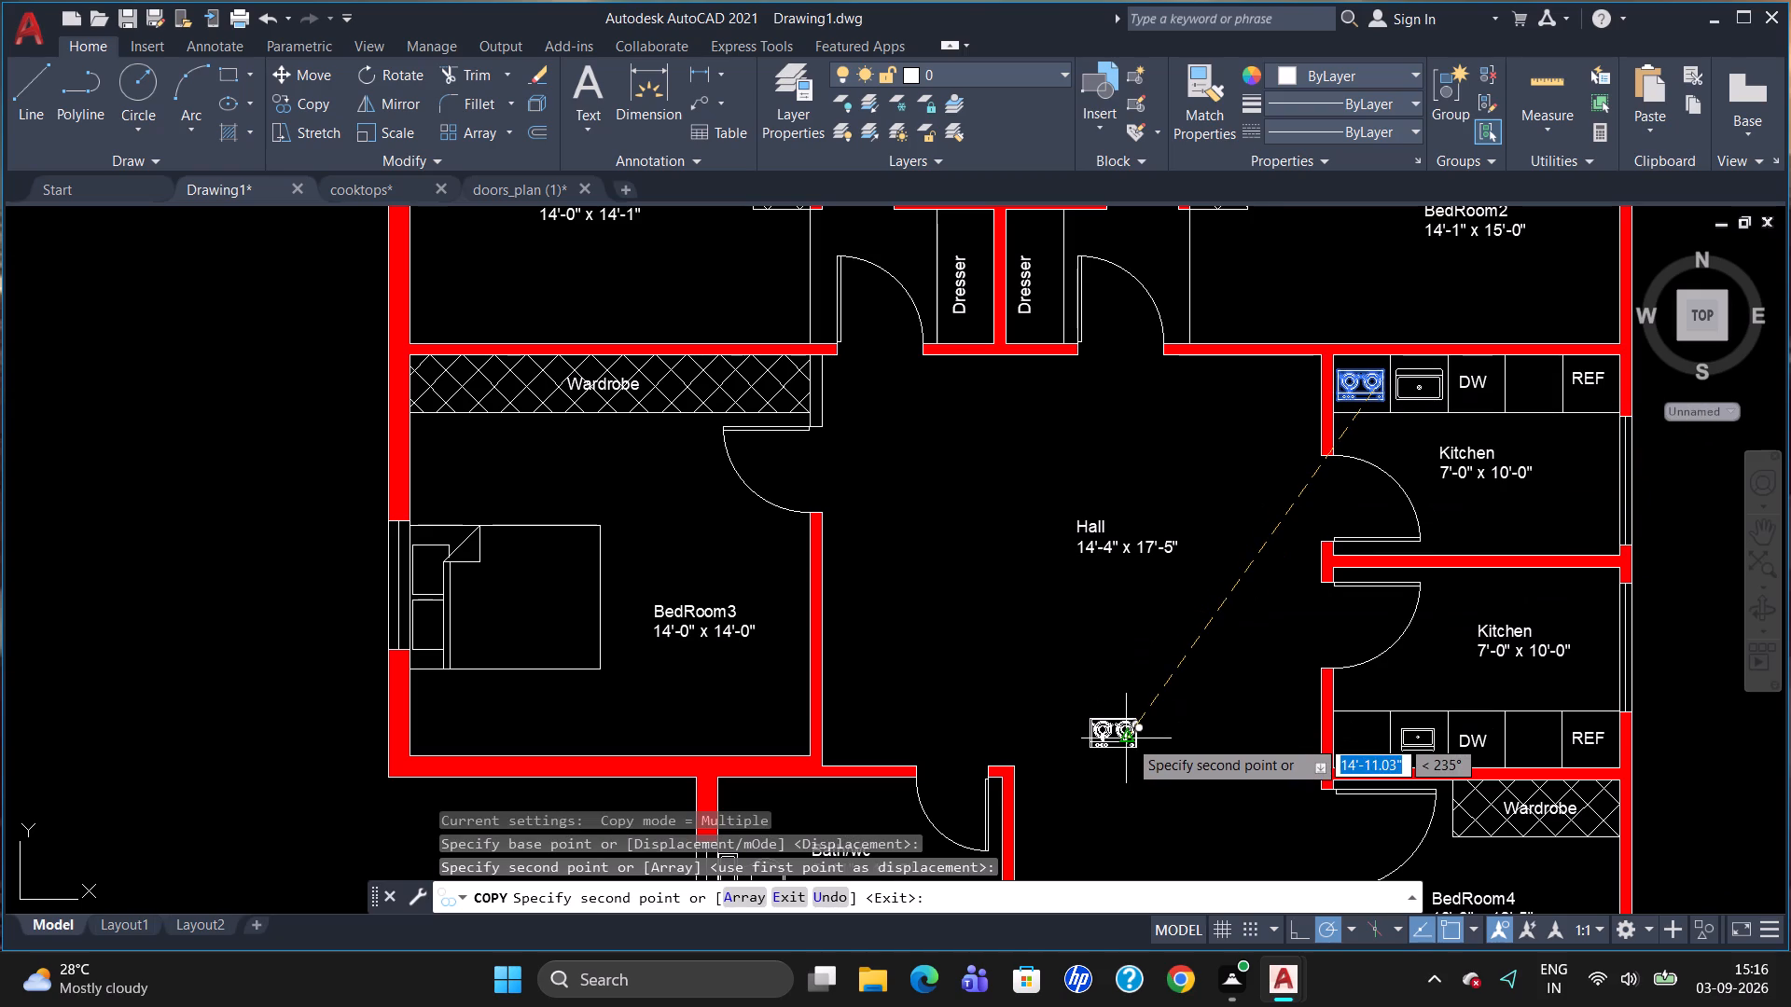
key("Escape")
Rotate the cooktop copy in the Hall half a turn so its control knobs face up the plan.
type("ro")
key("Return")
left_click(1118, 725)
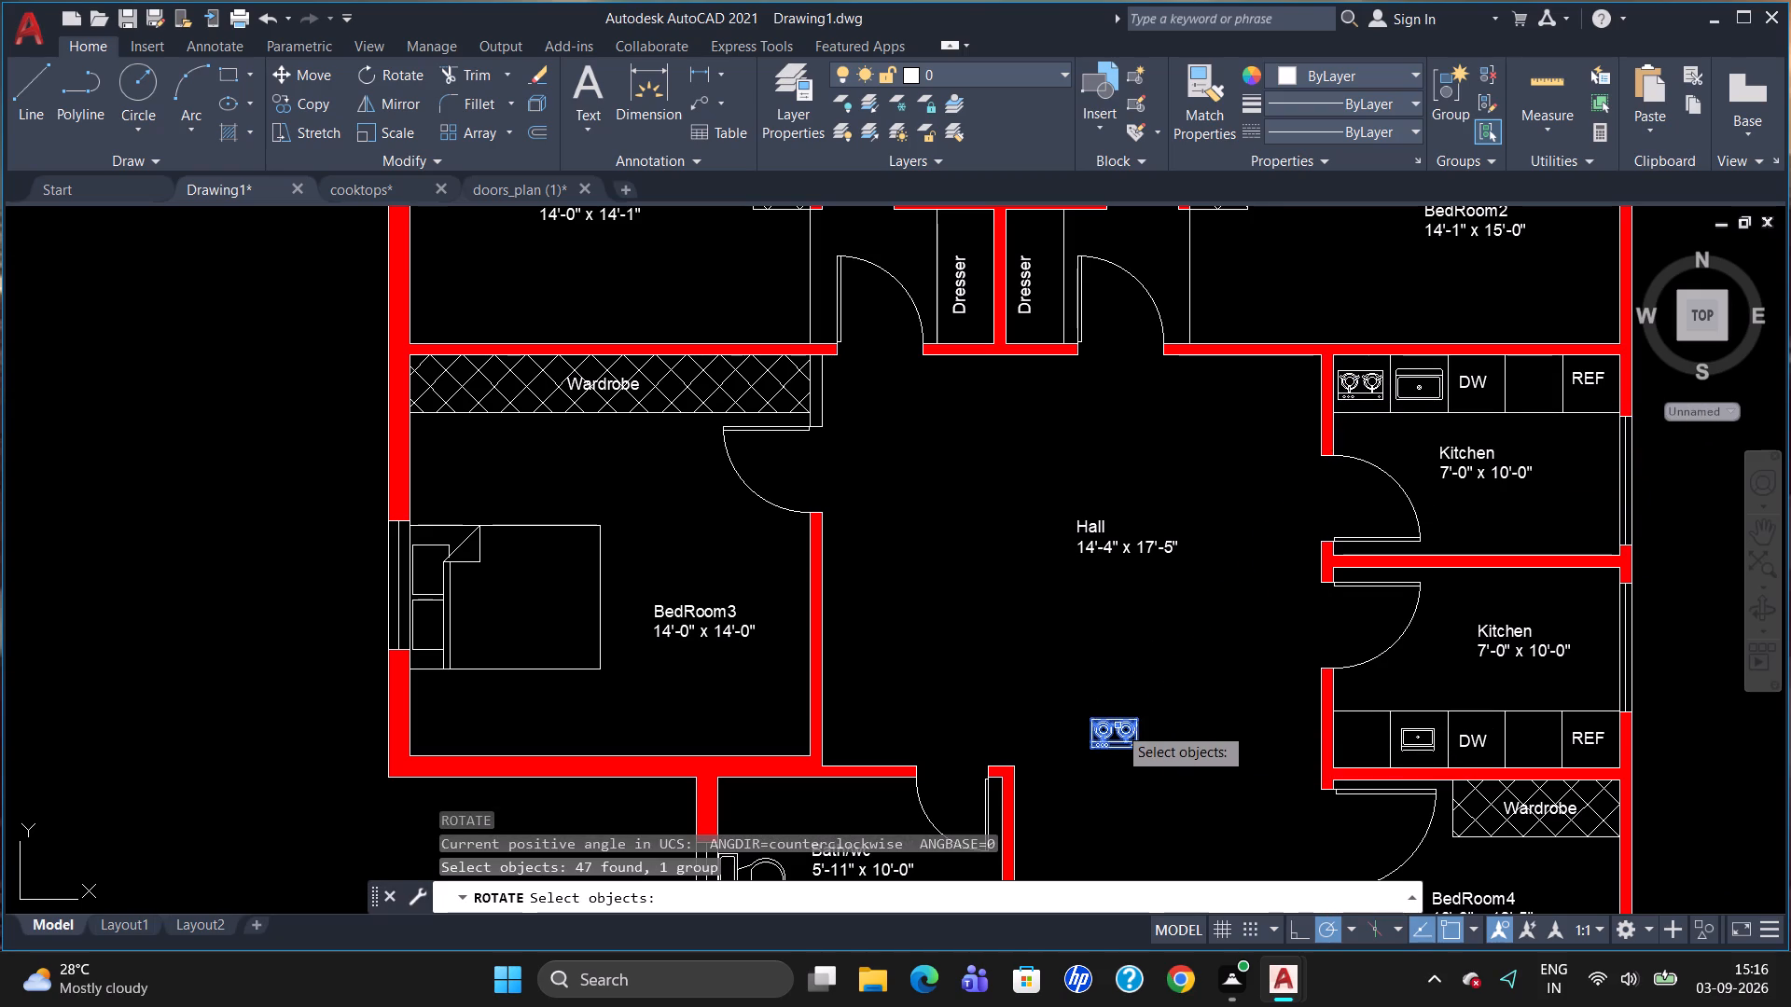
key("Return")
left_click(1130, 723)
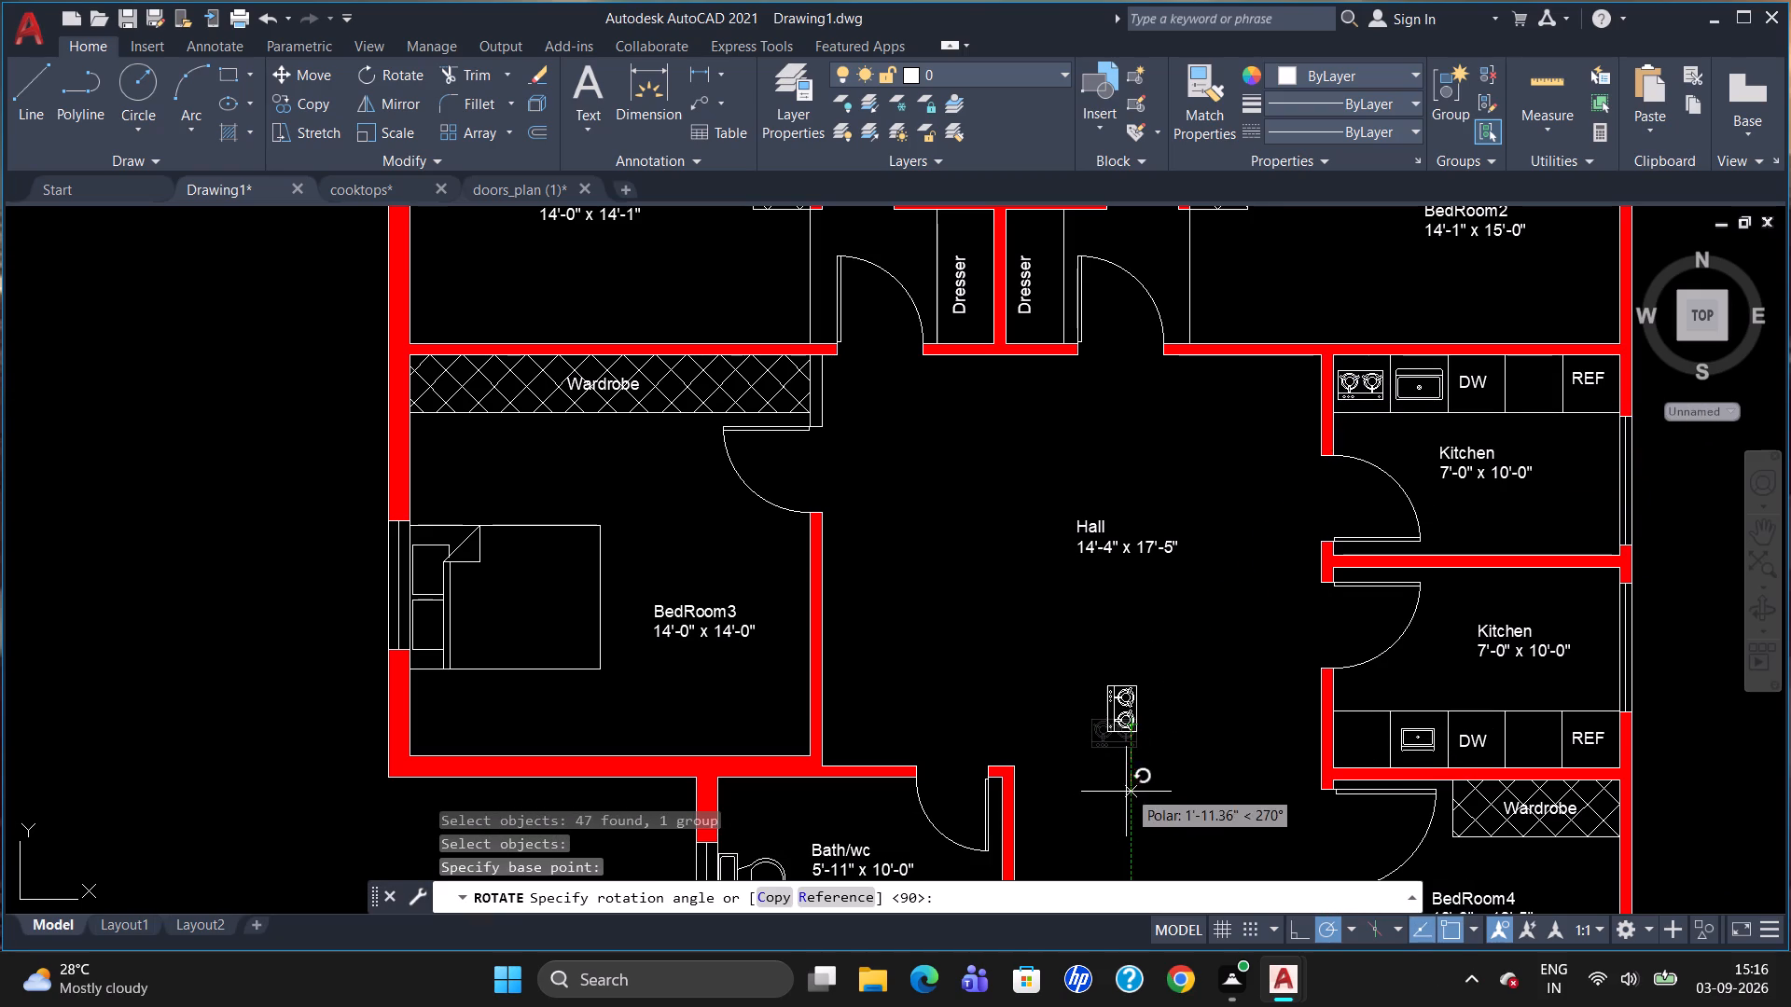
left_click(1087, 725)
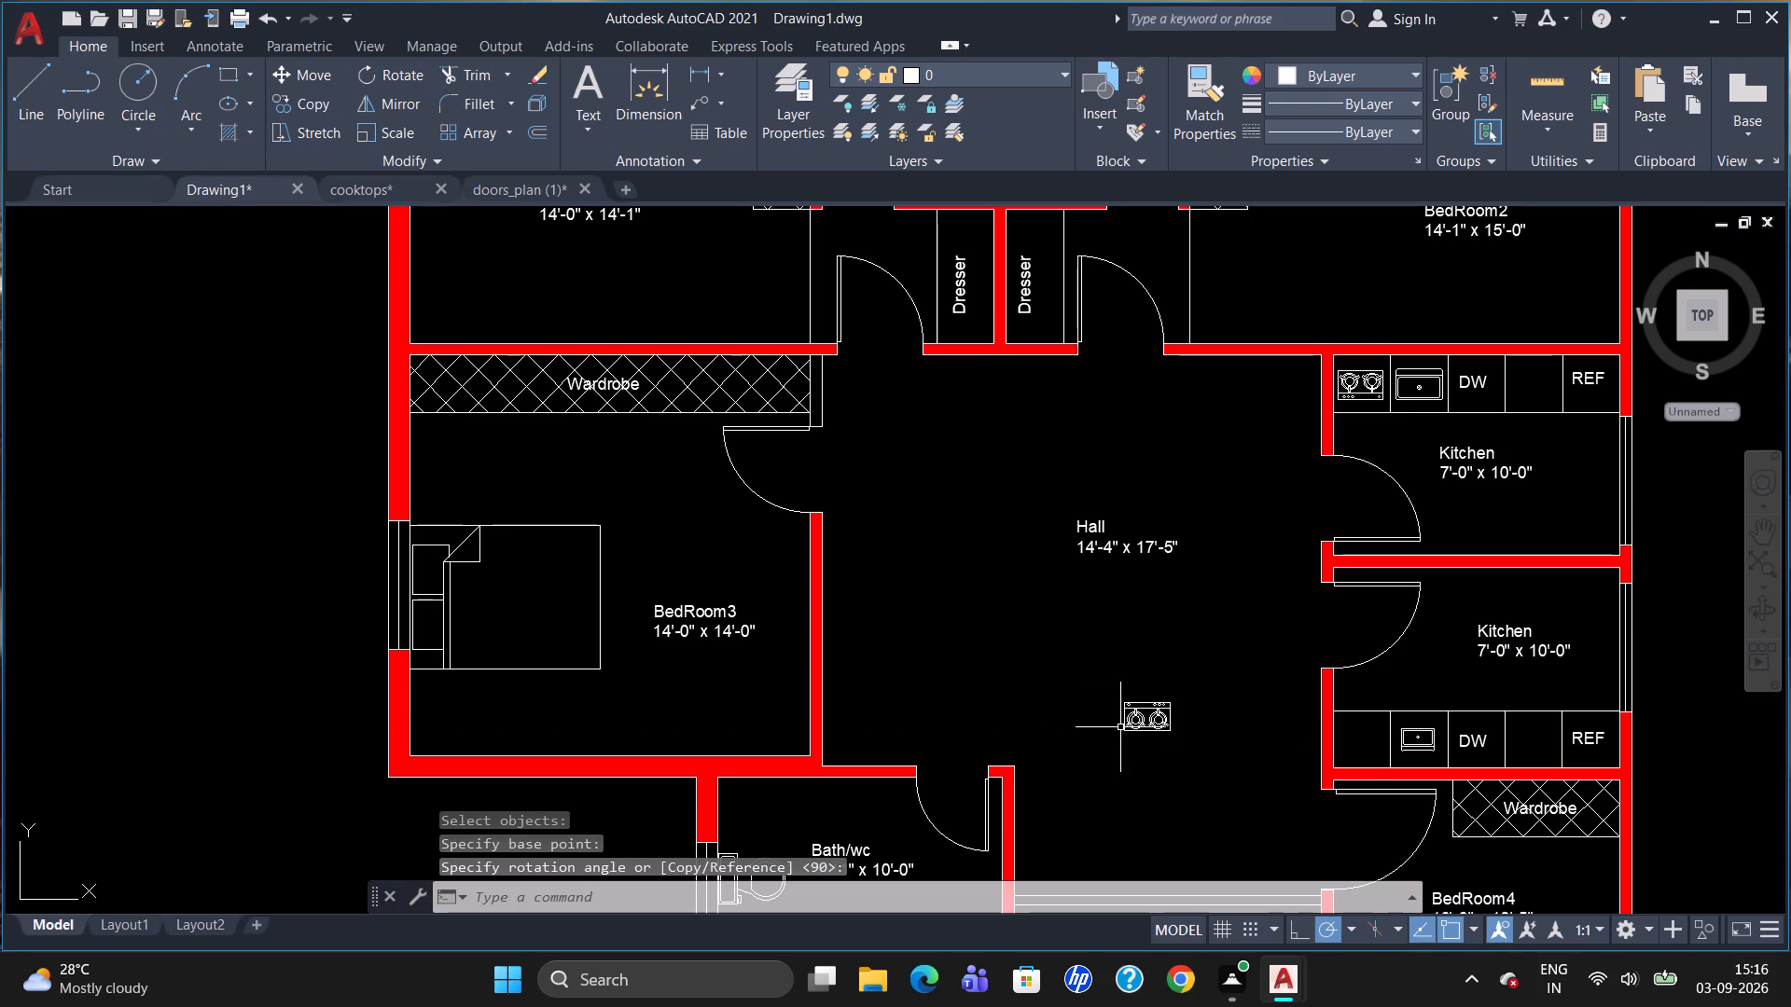
Move the rotated cooktop from the Hall into the lower kitchen's empty corner counter bay beside the sink.
left_click(1126, 720)
scroll(1259, 531, "down", 1)
scroll(1492, 856, "up", 1)
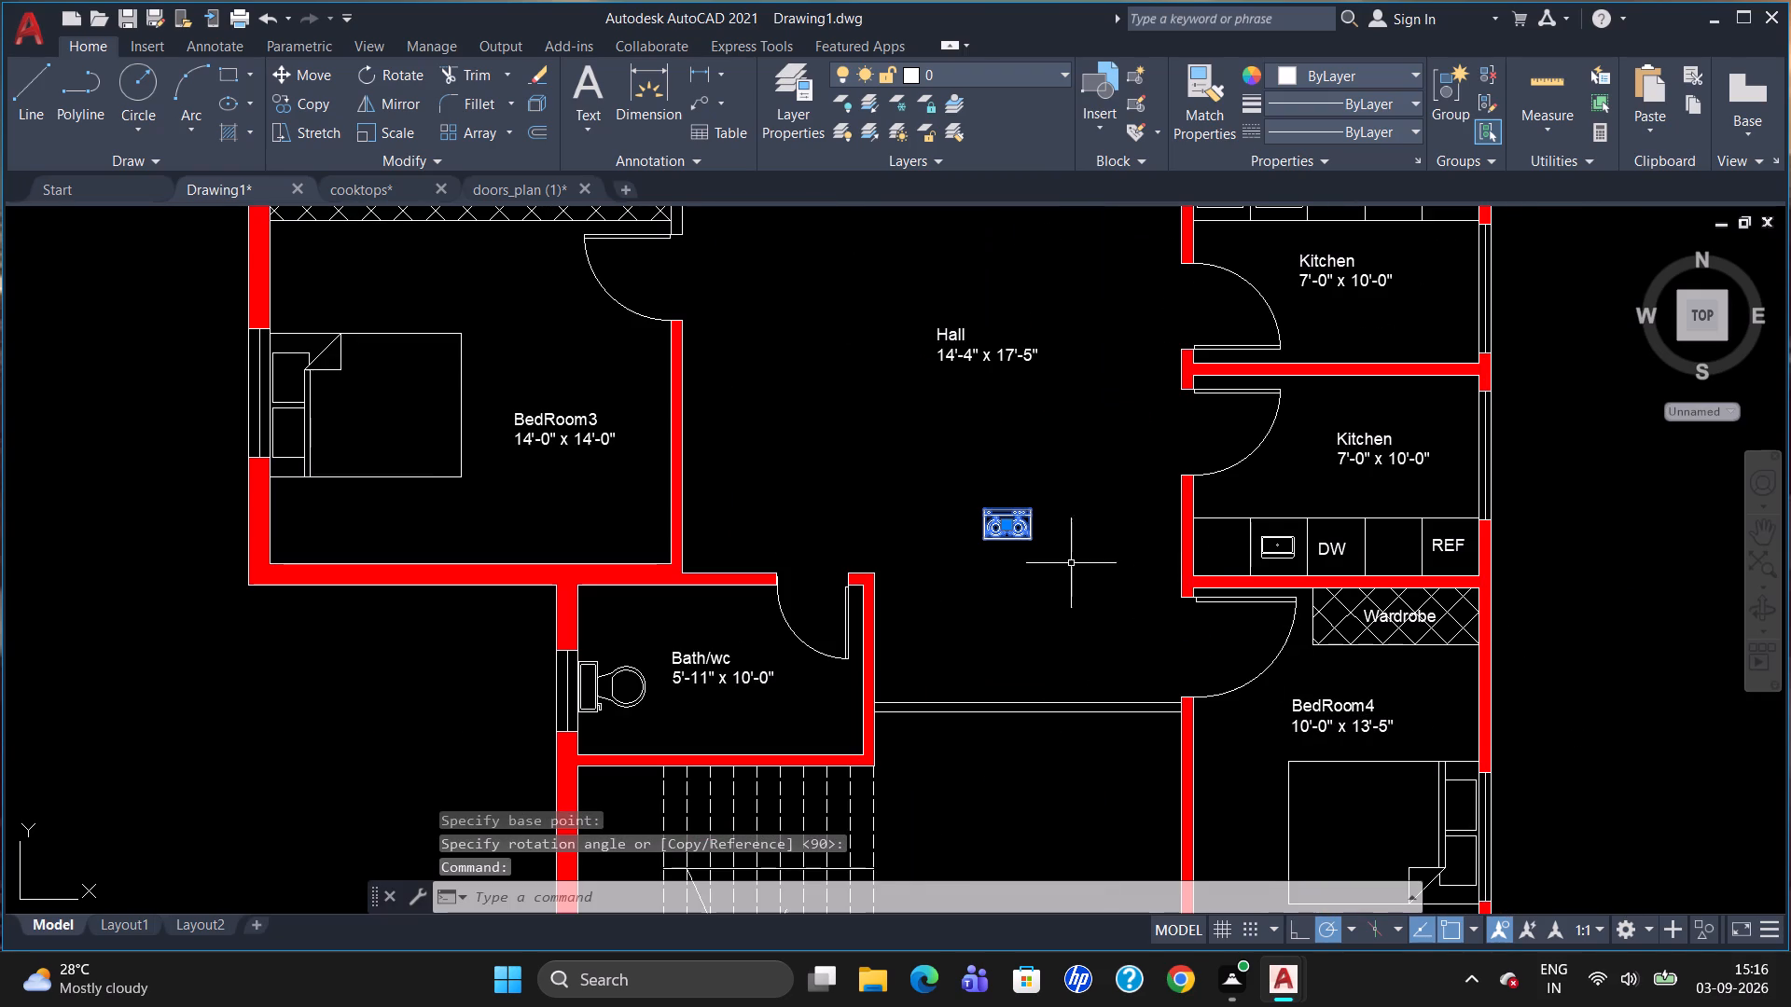
key("m")
key("Return")
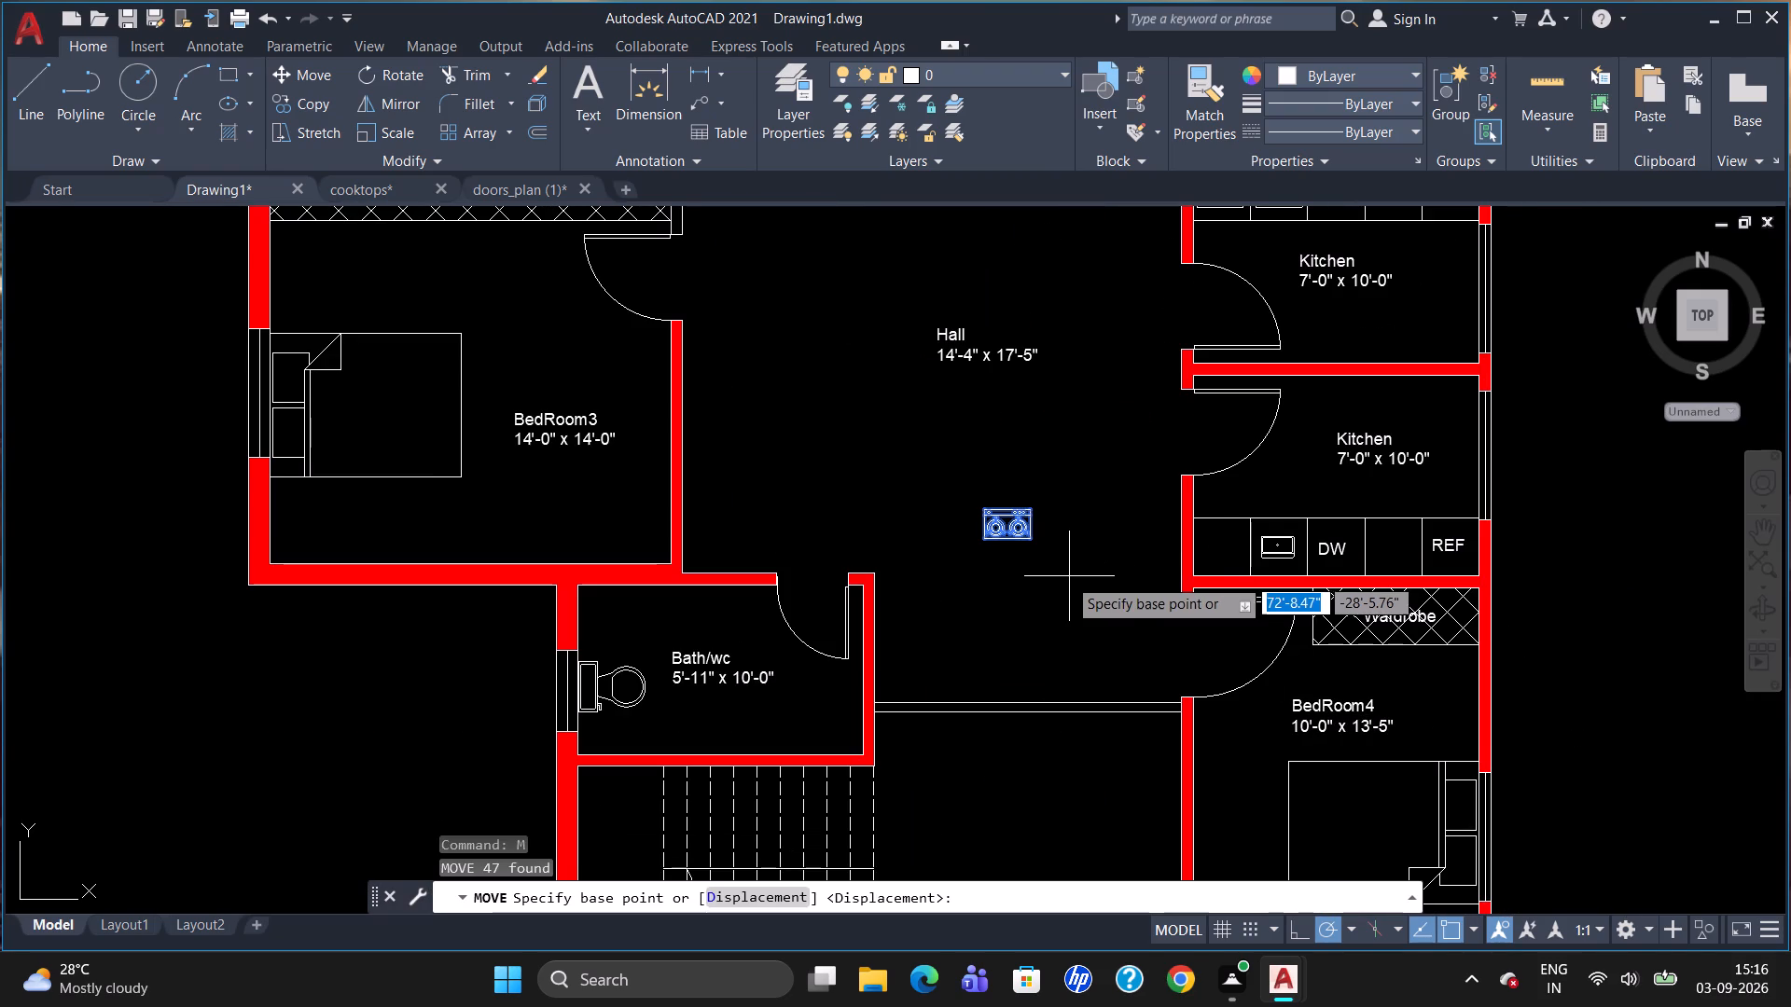
left_click(1017, 521)
scroll(1223, 538, "up", 2)
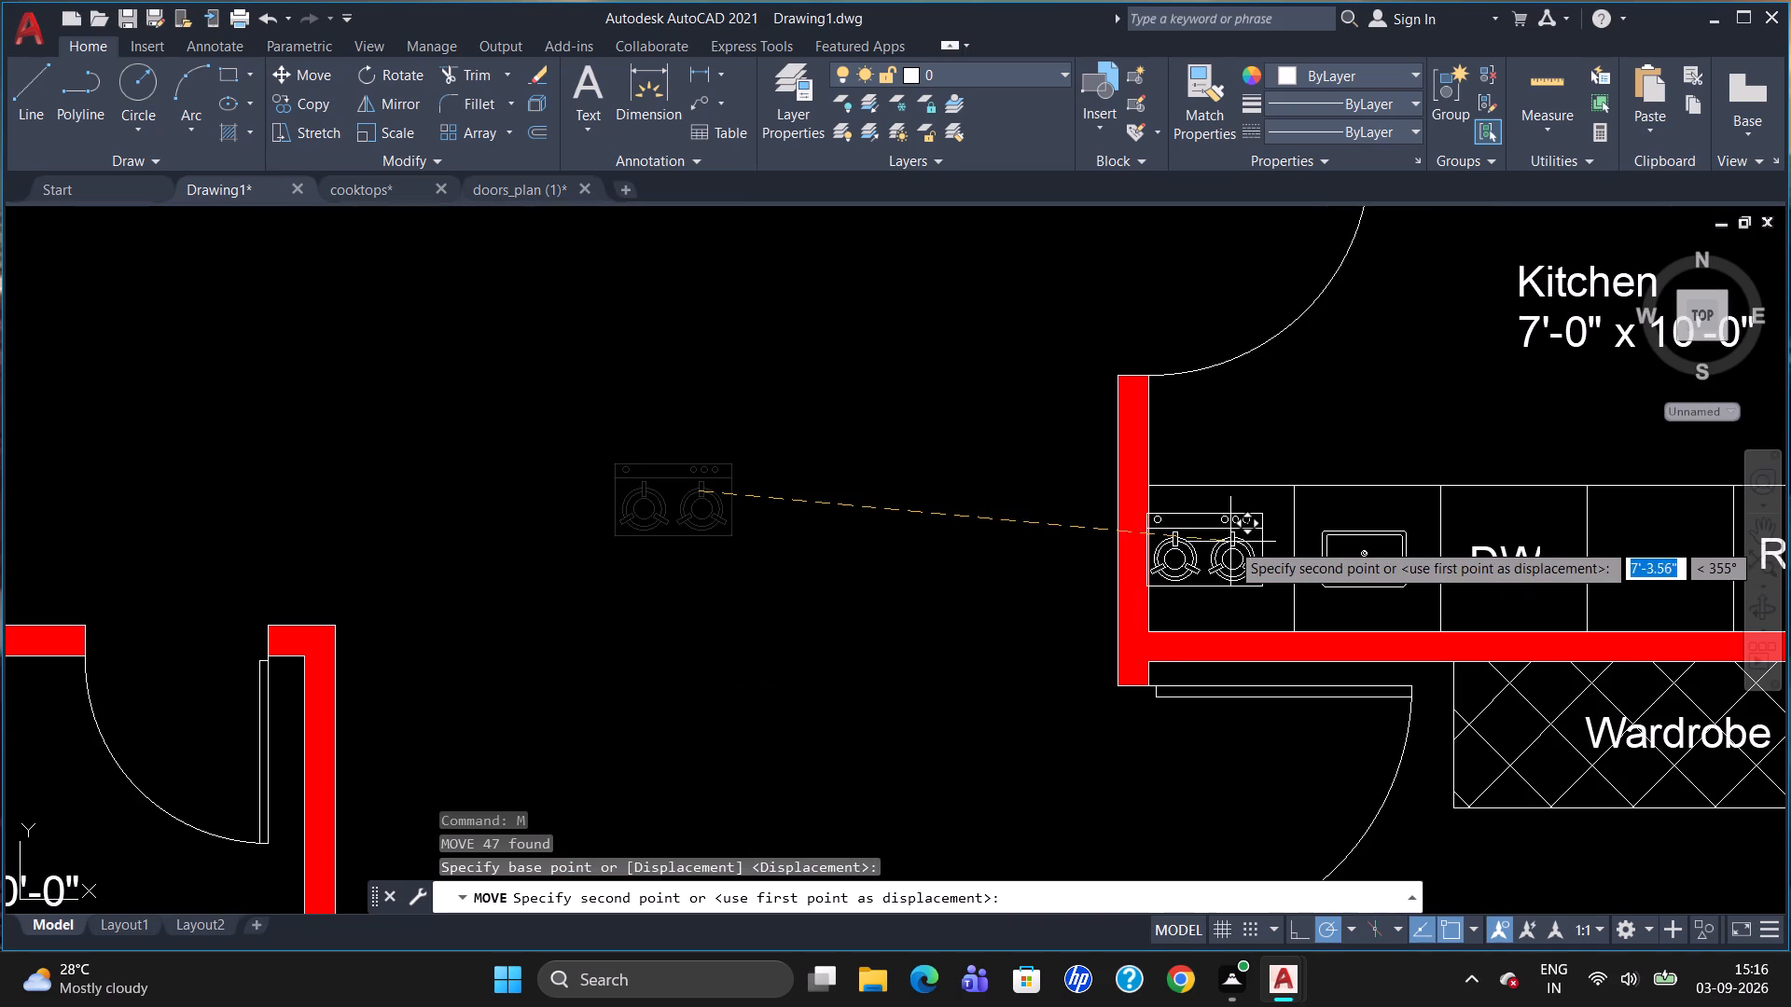
left_click(1243, 547)
Scale the lower kitchen's sink up freehand from its drain so it nearly spans its counter bay.
left_click(1358, 557)
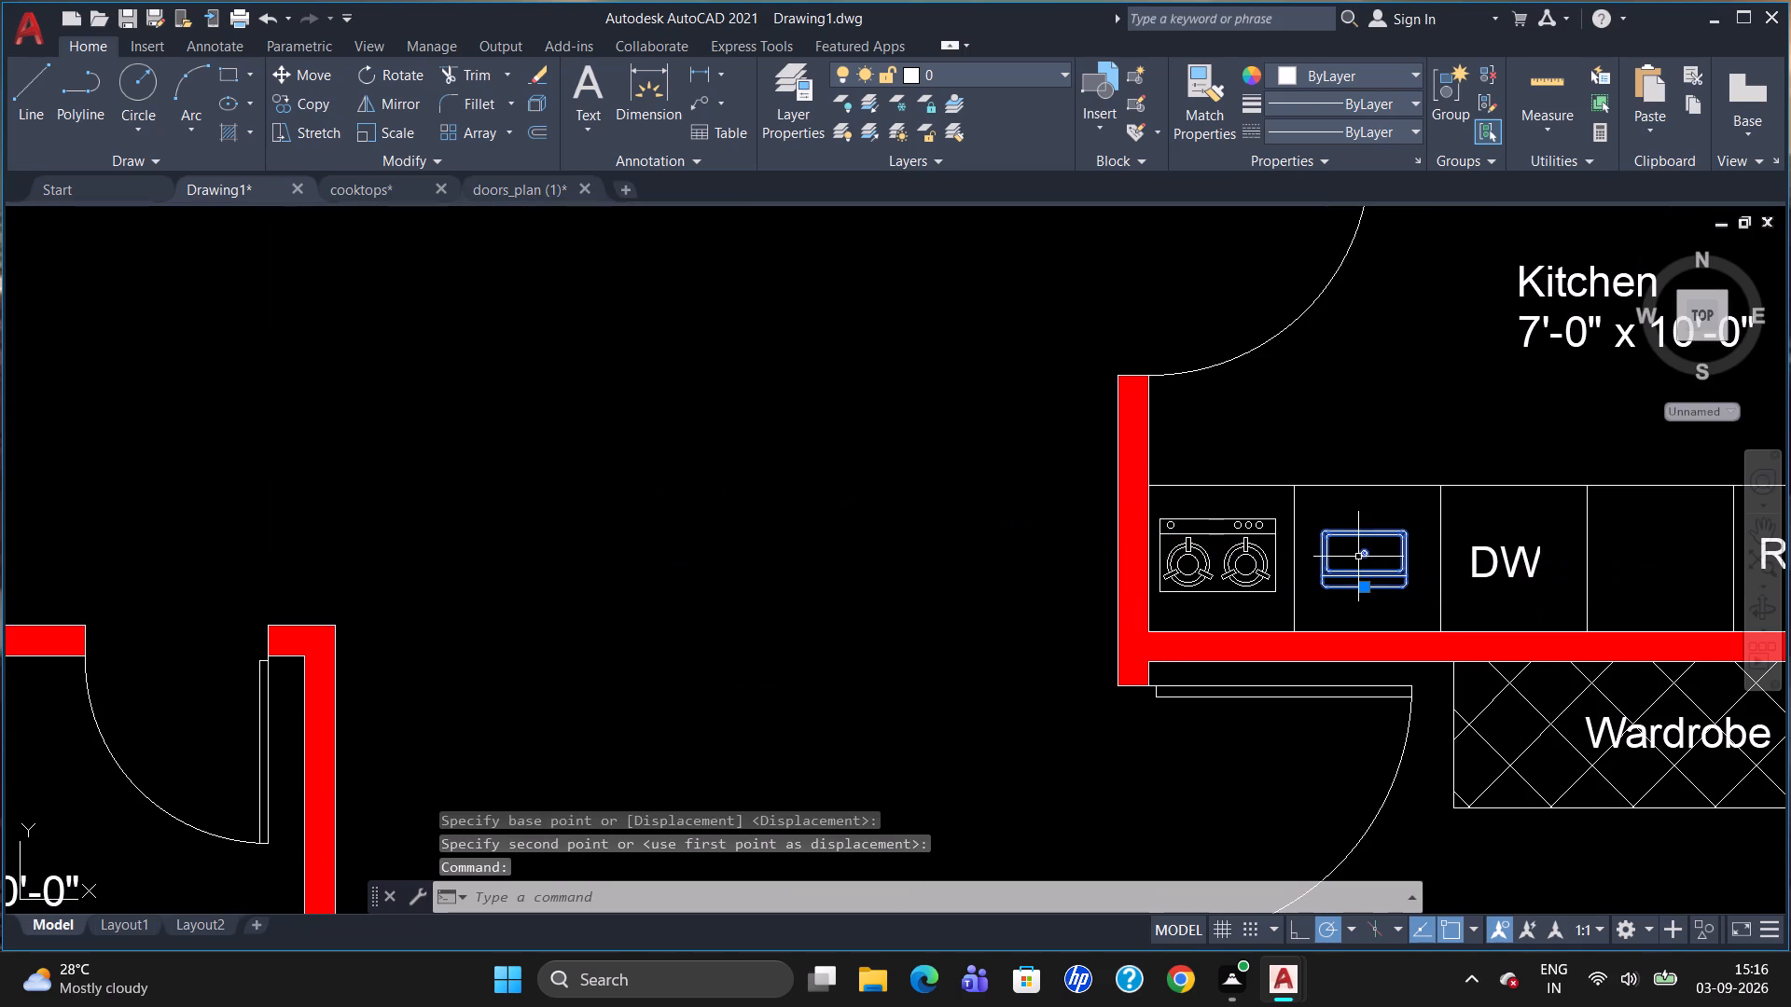
type("ac")
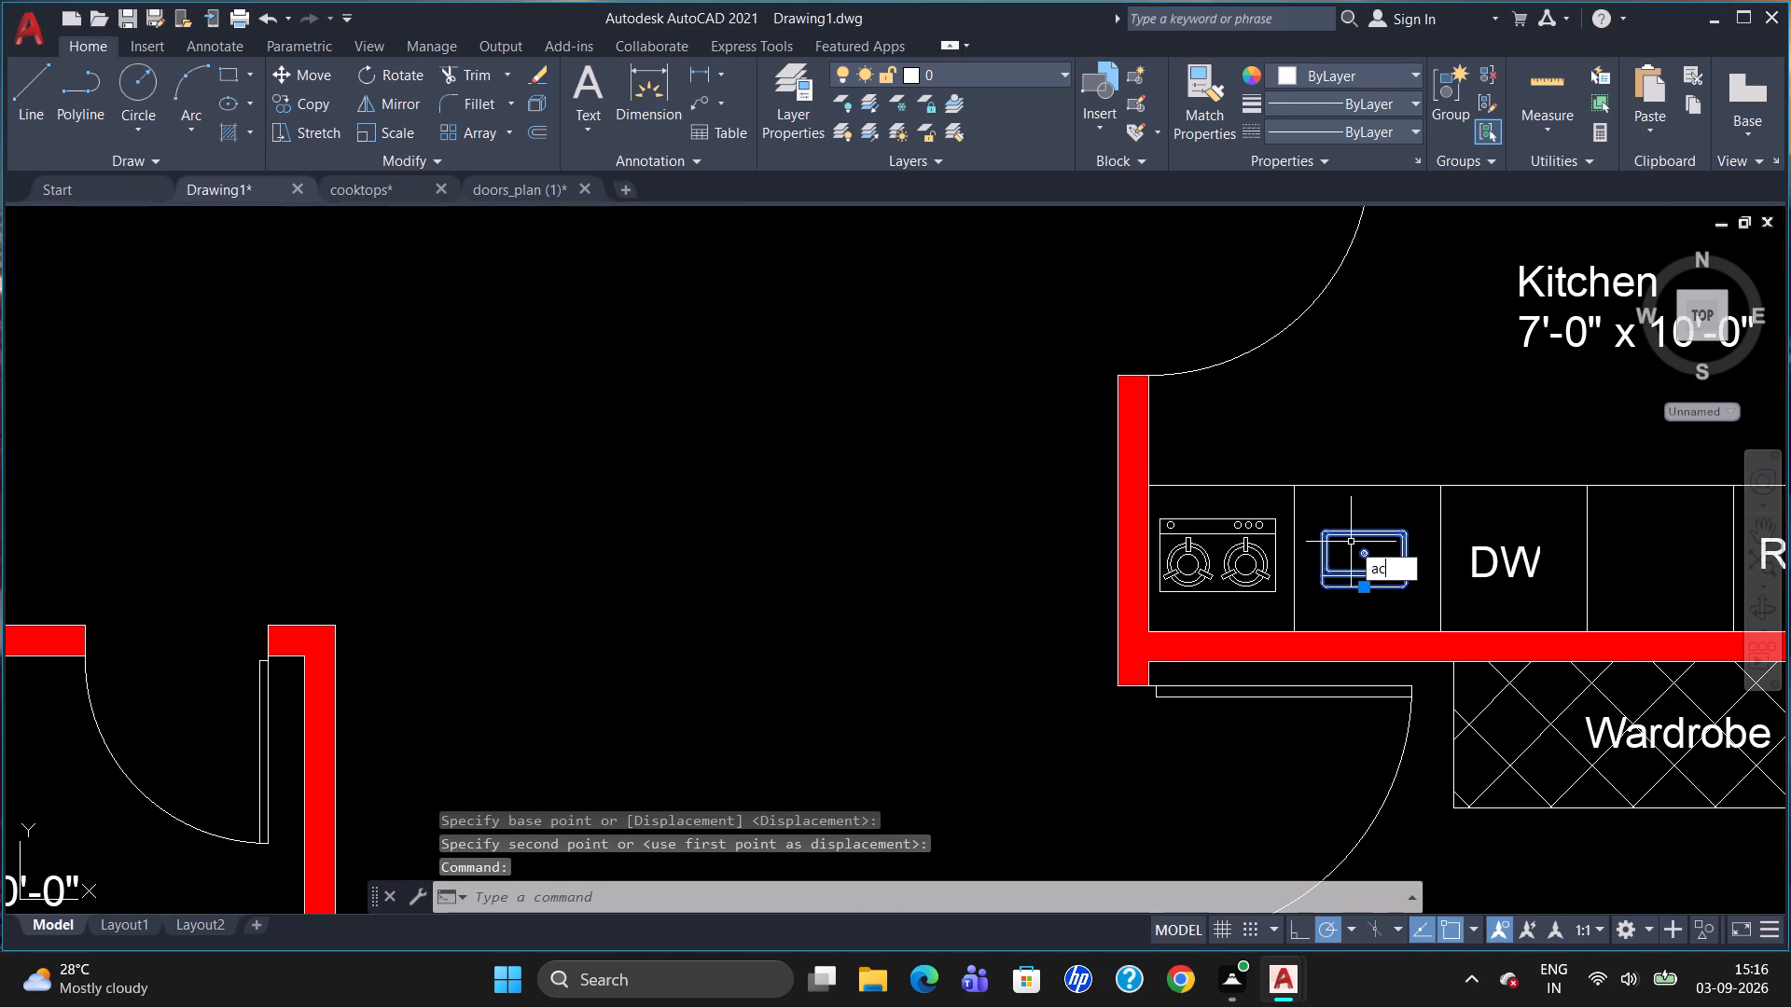
key("Return")
left_click(1361, 559)
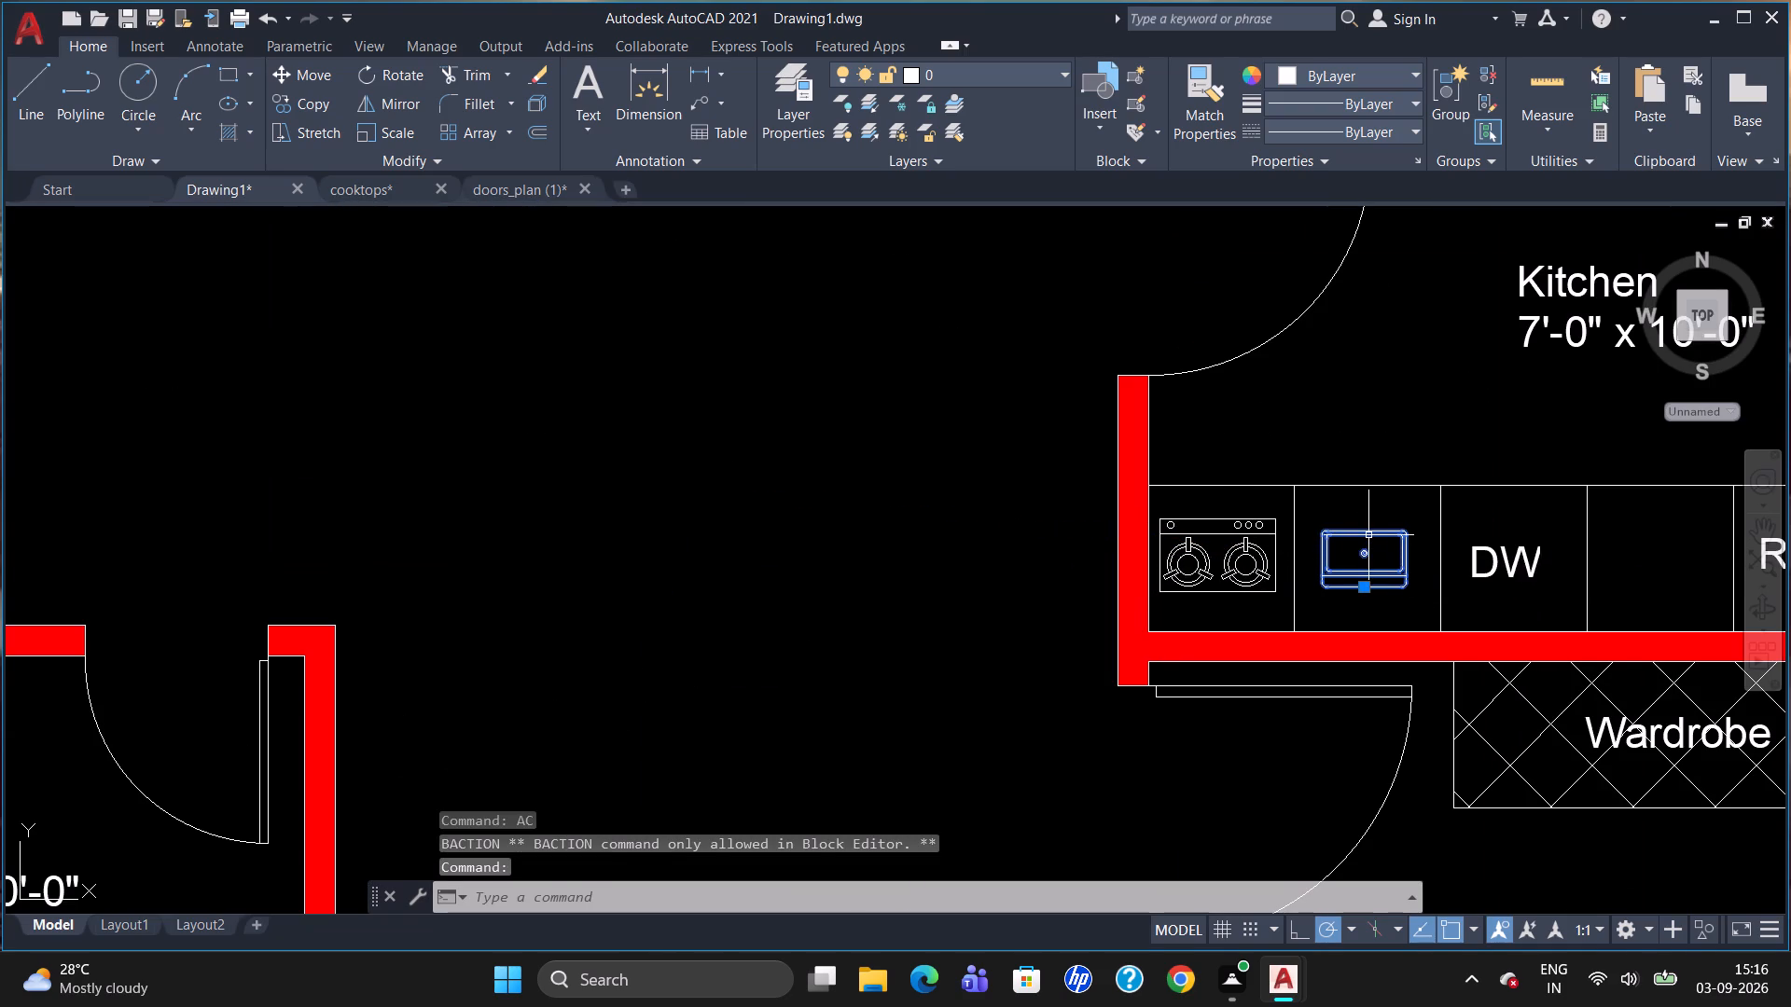
left_click(1368, 533)
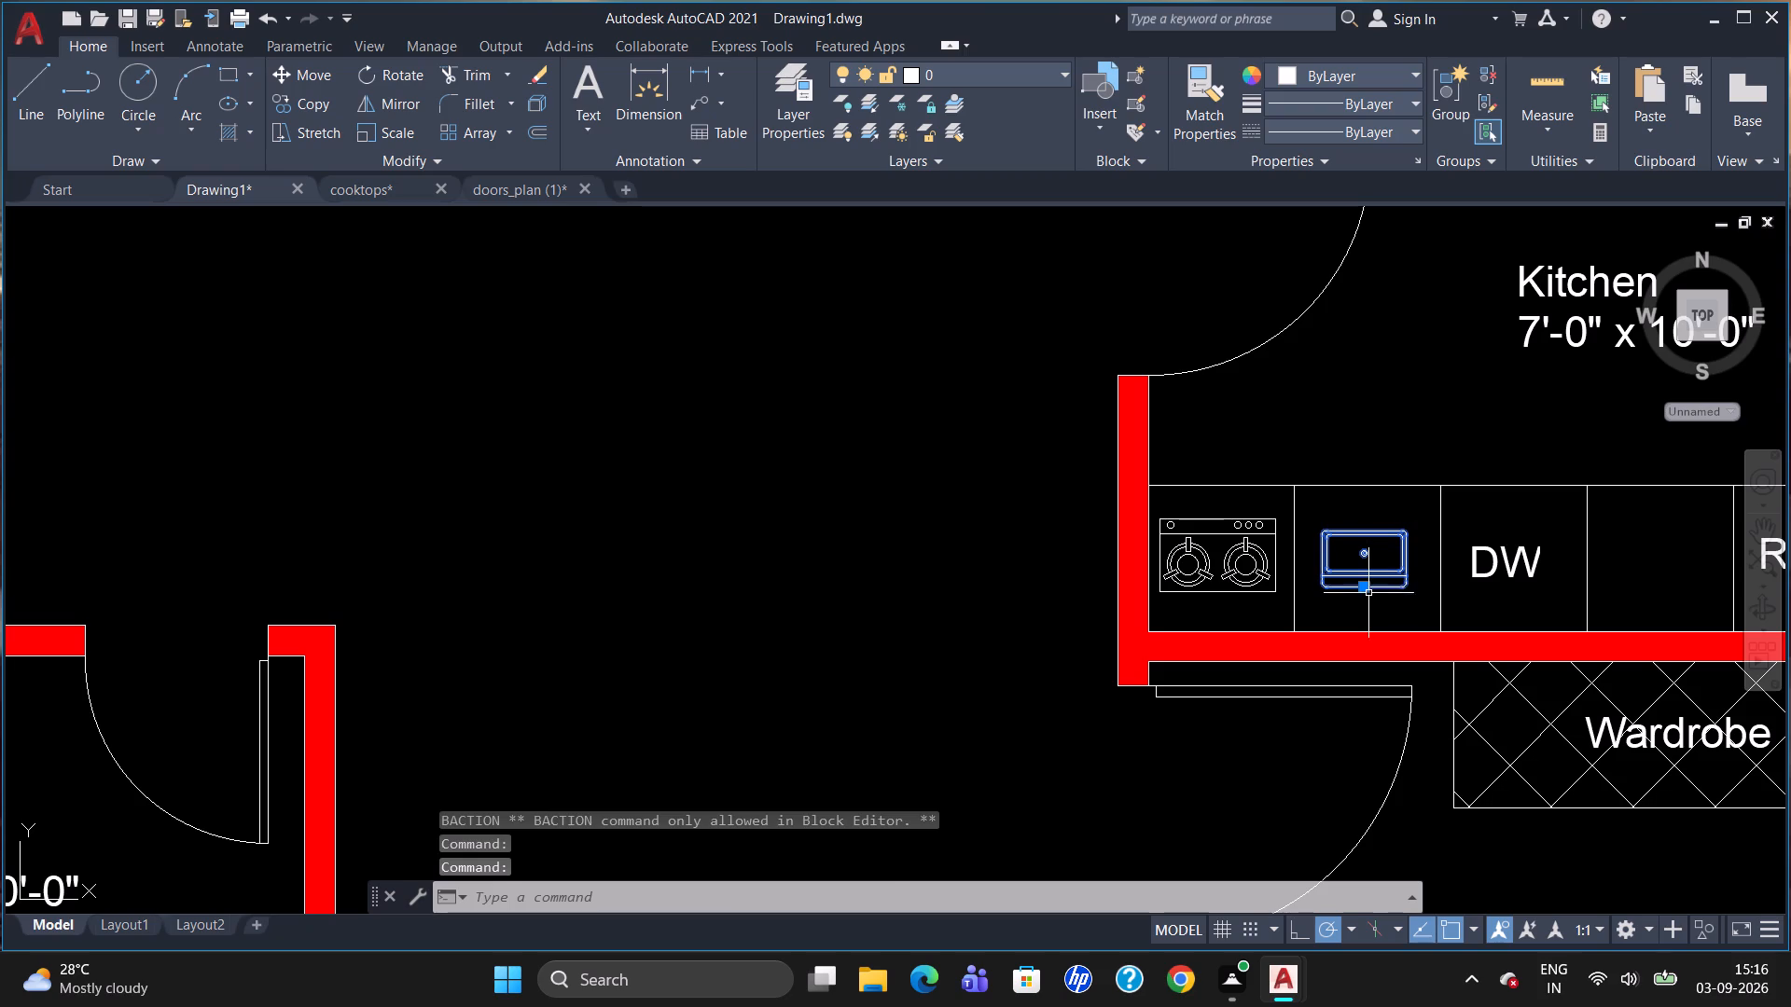
left_click(1362, 586)
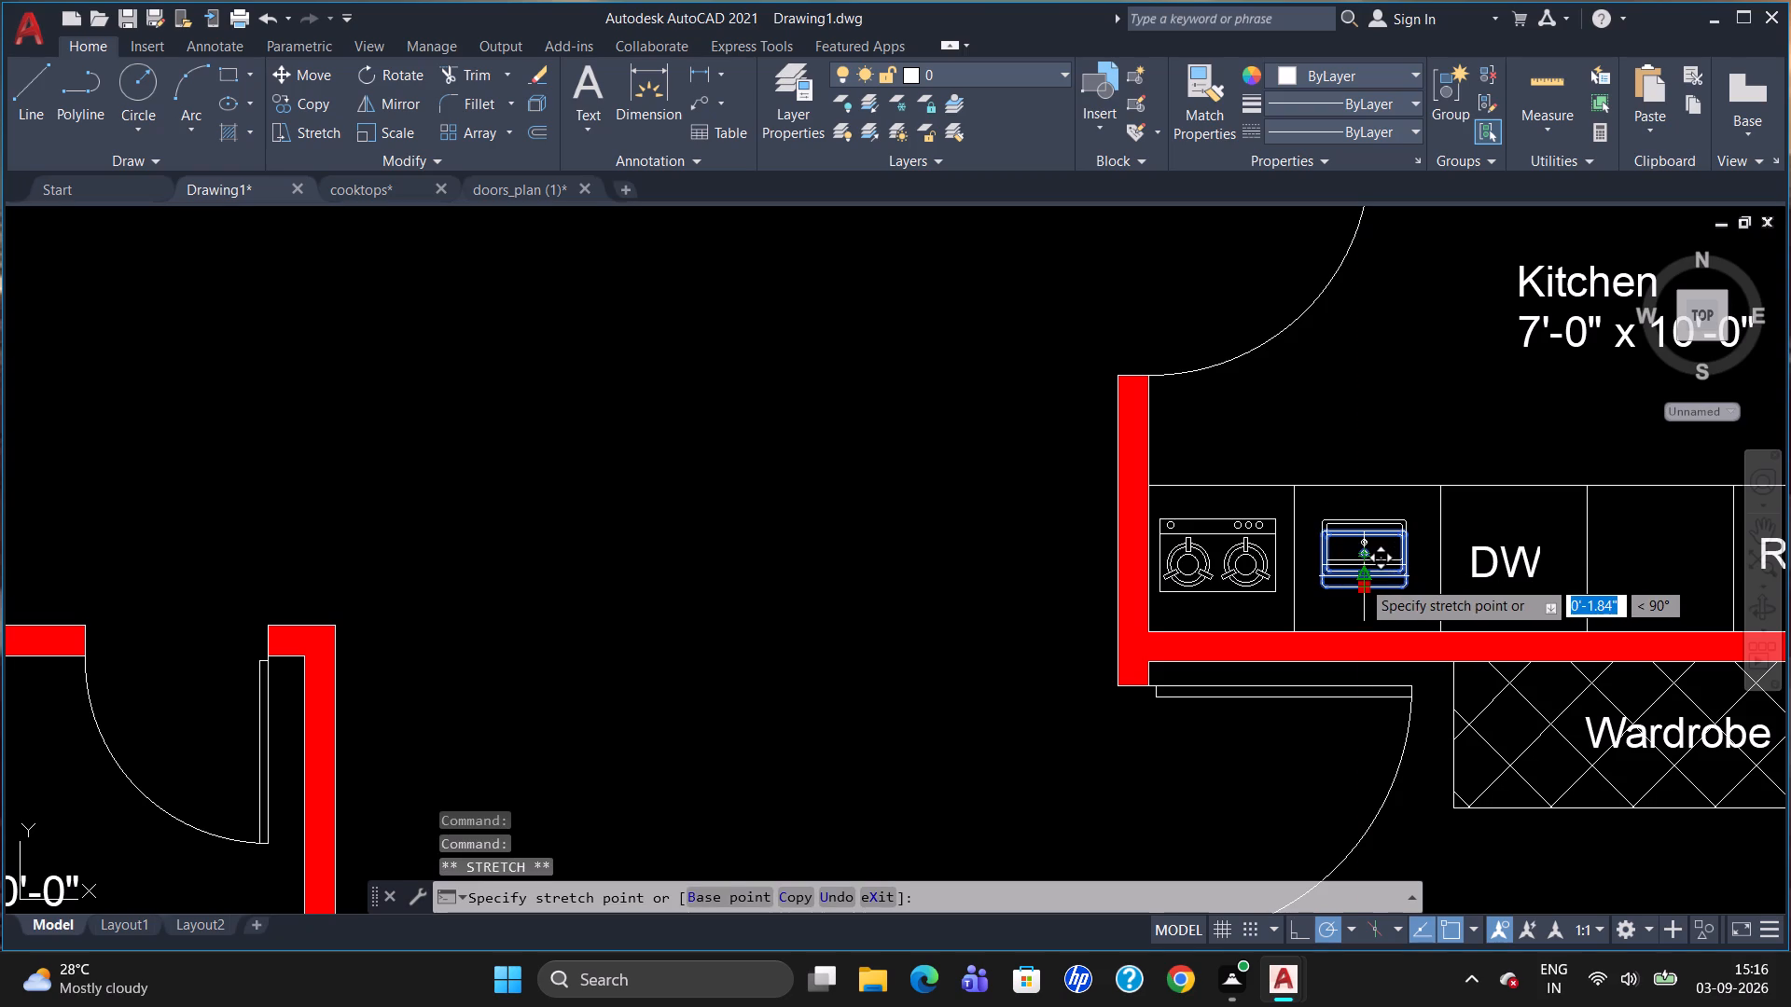
key("Escape")
type("sc")
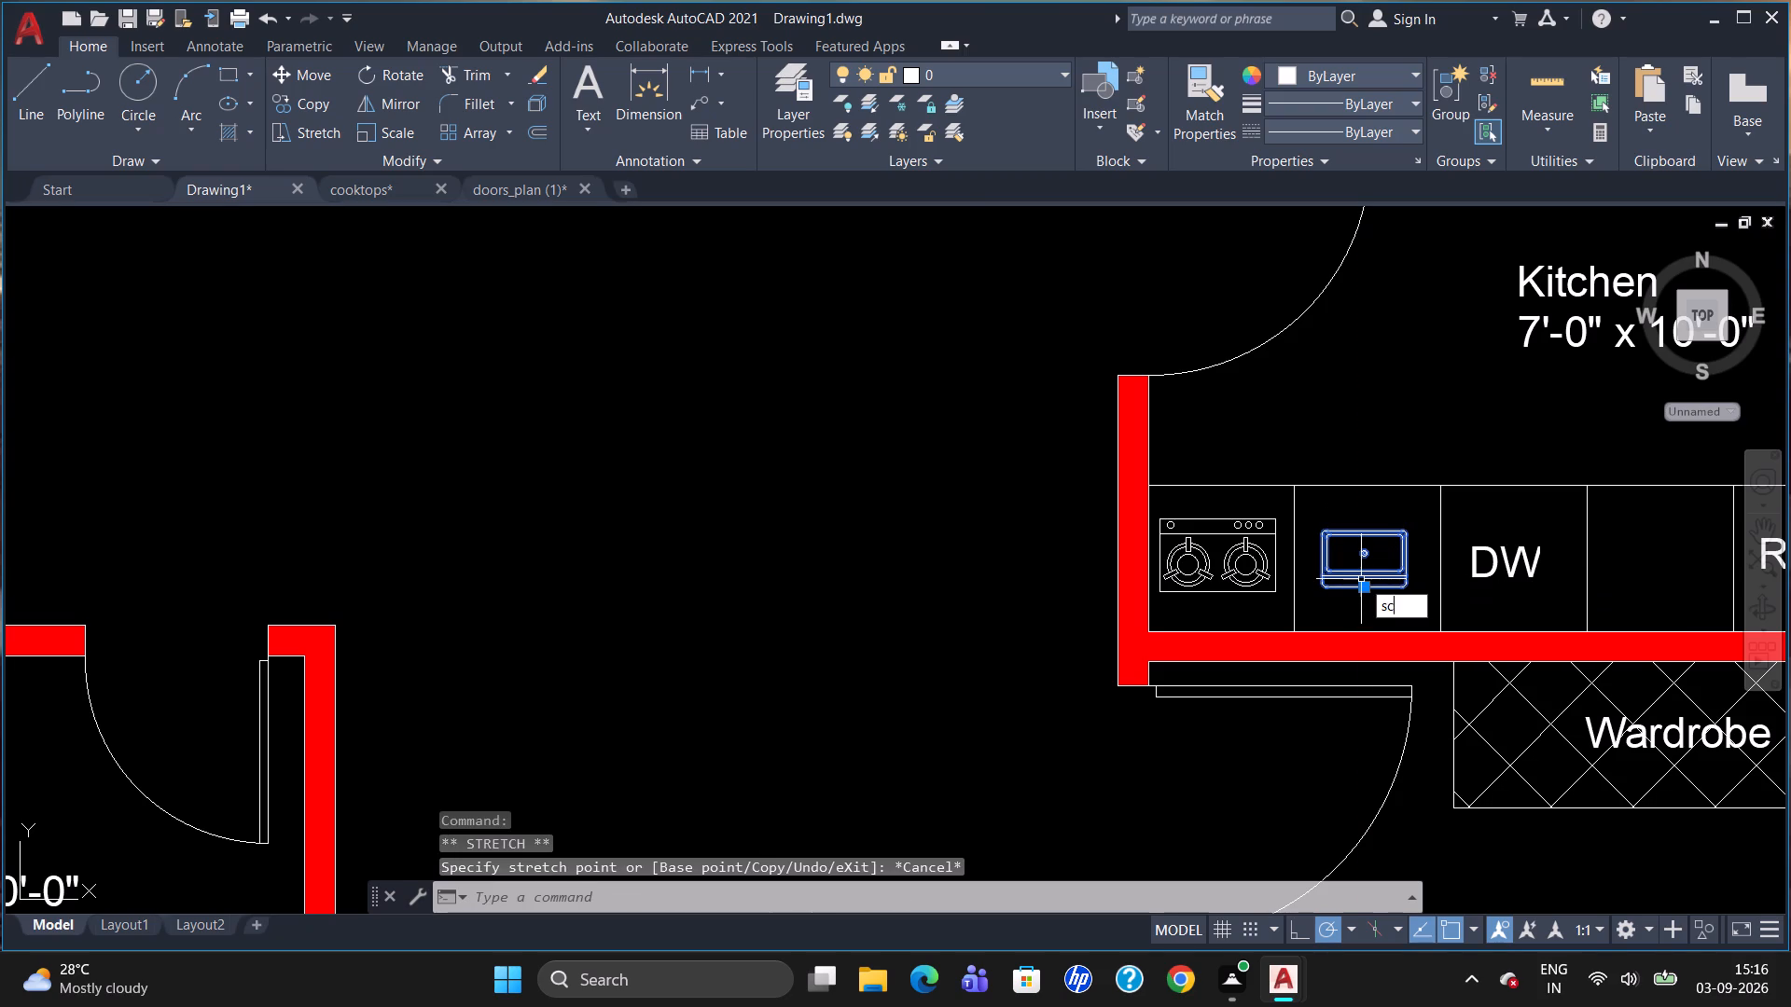
key("Return")
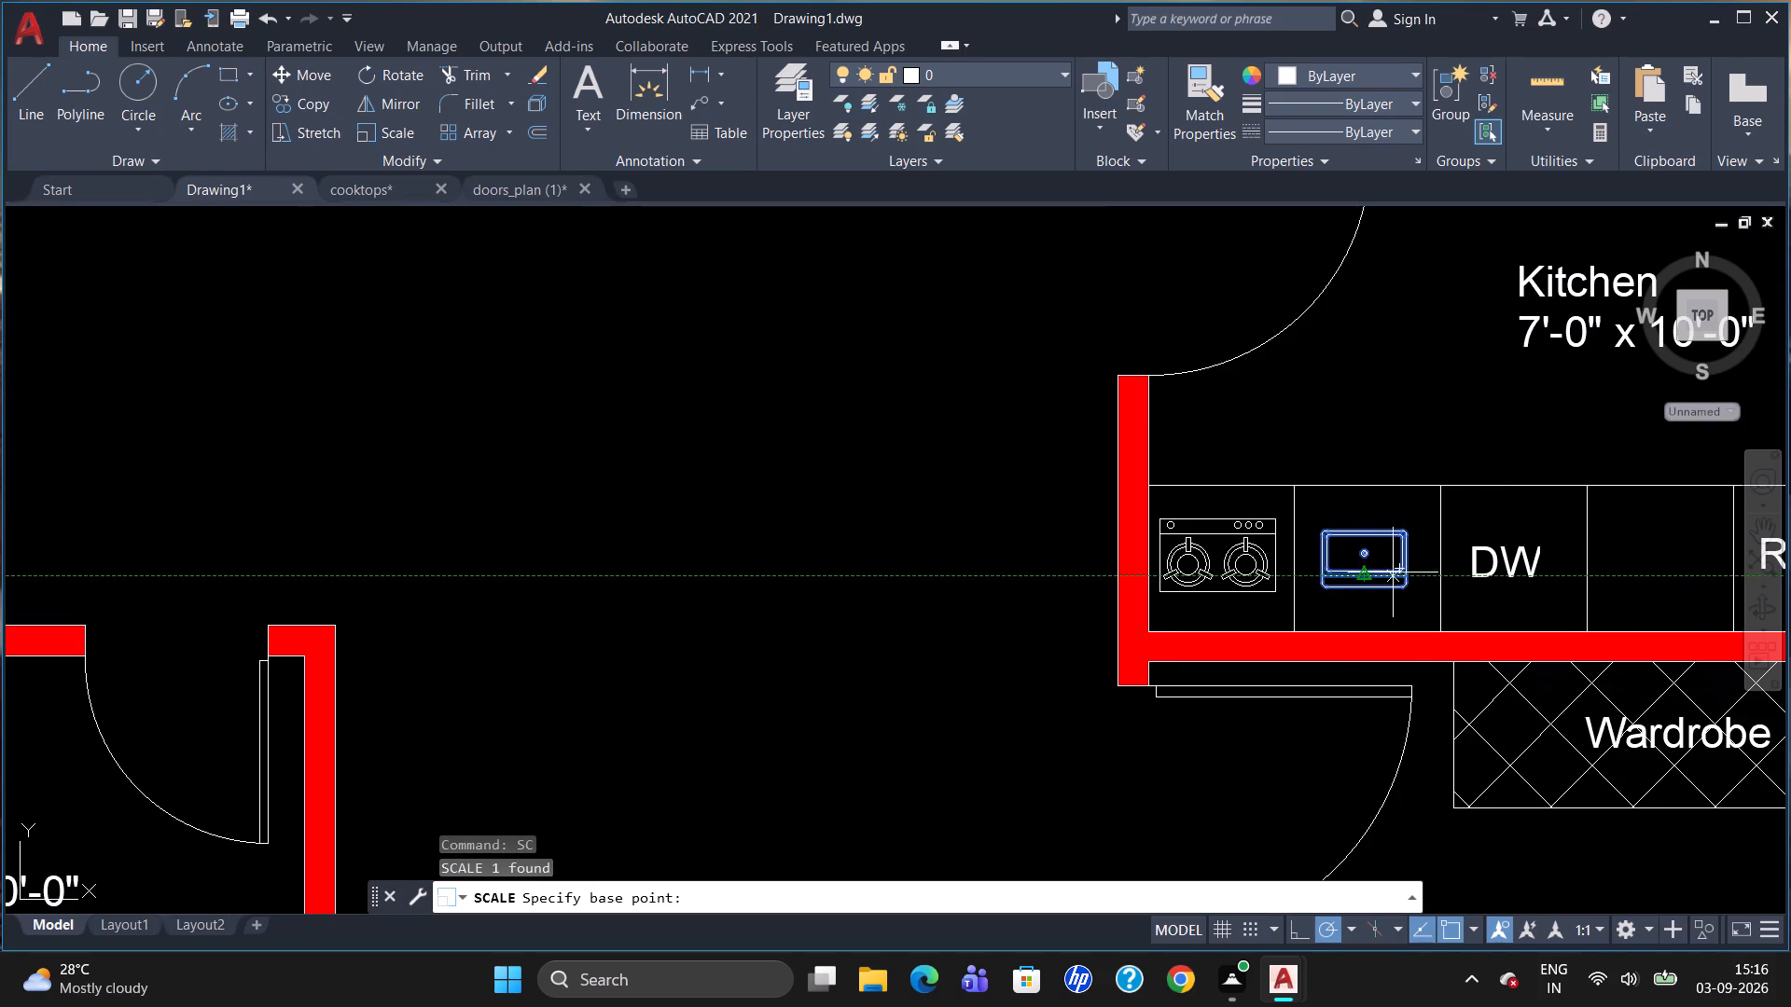
left_click(1356, 552)
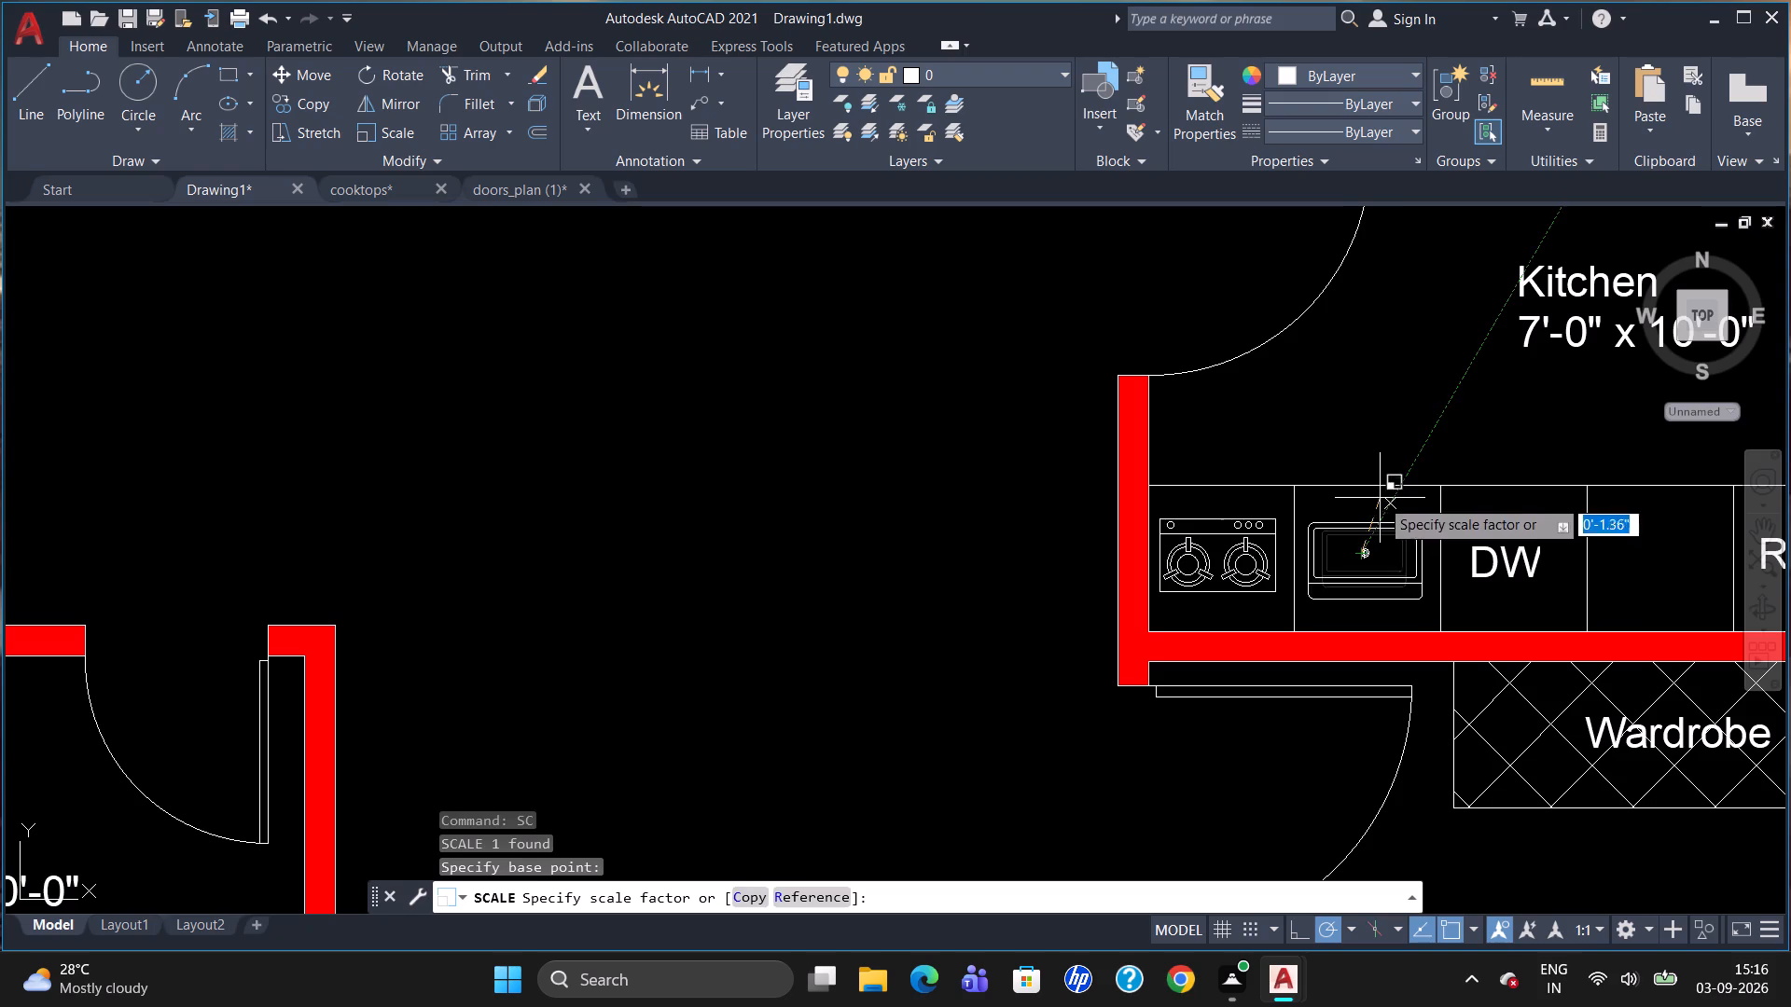
left_click(1380, 500)
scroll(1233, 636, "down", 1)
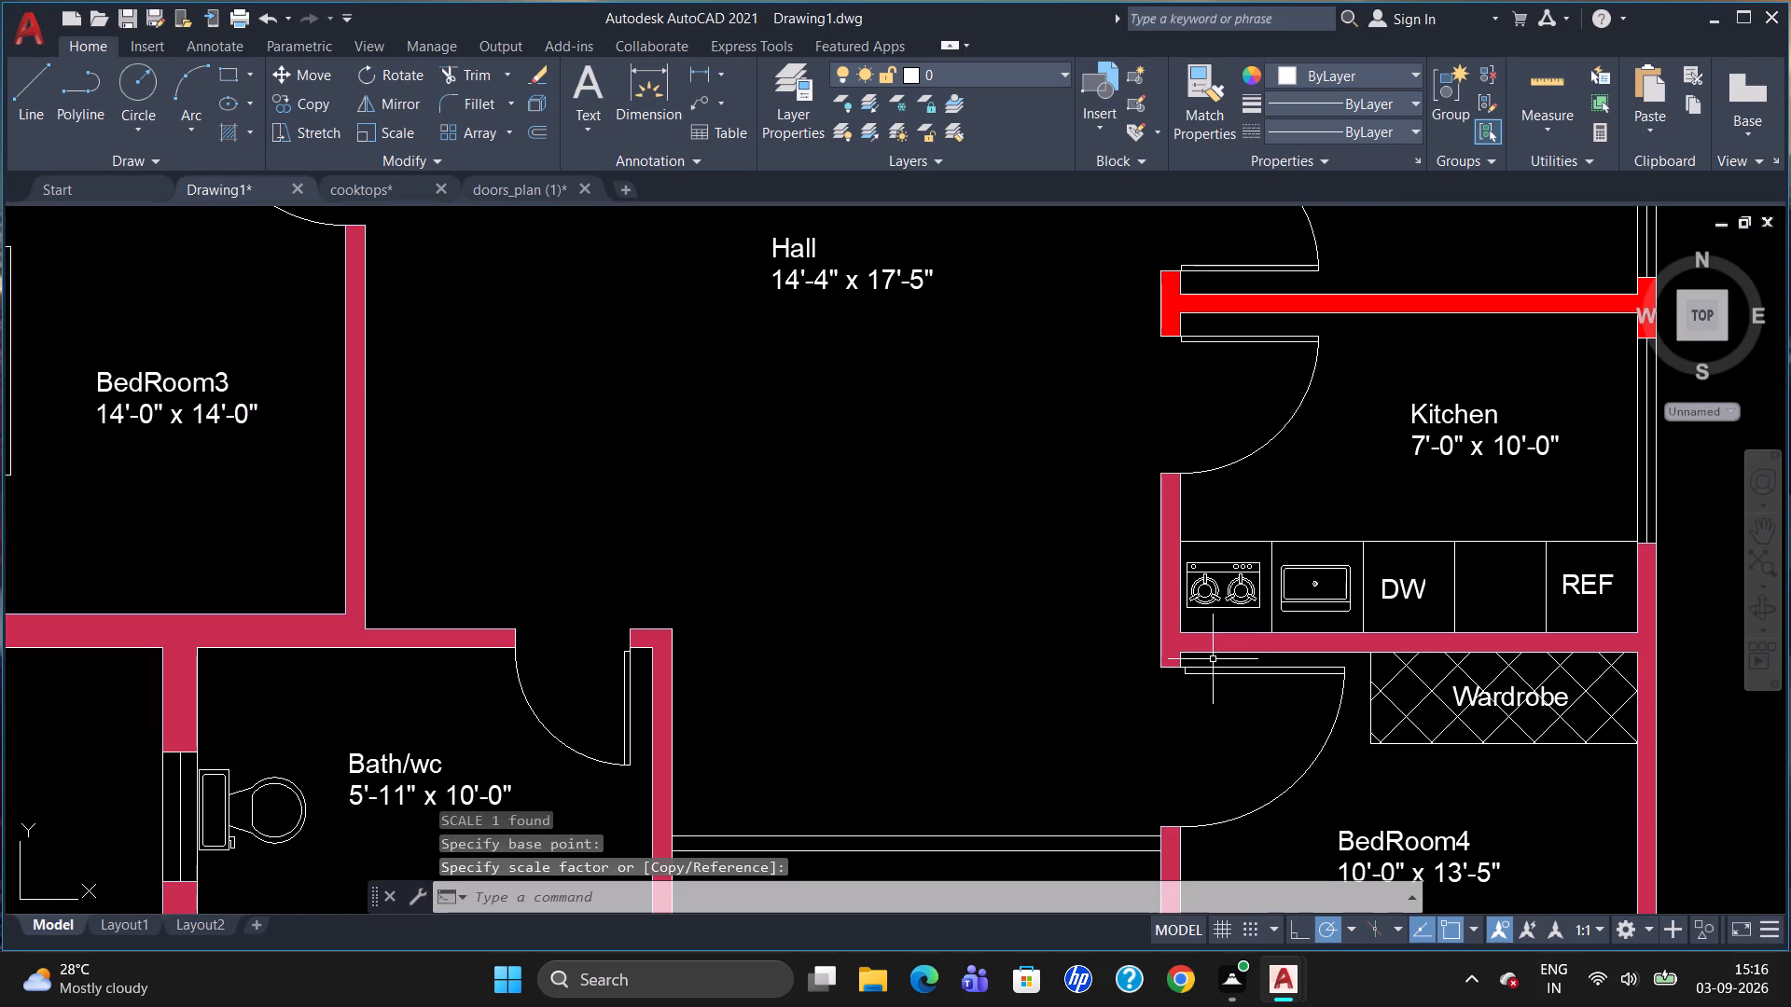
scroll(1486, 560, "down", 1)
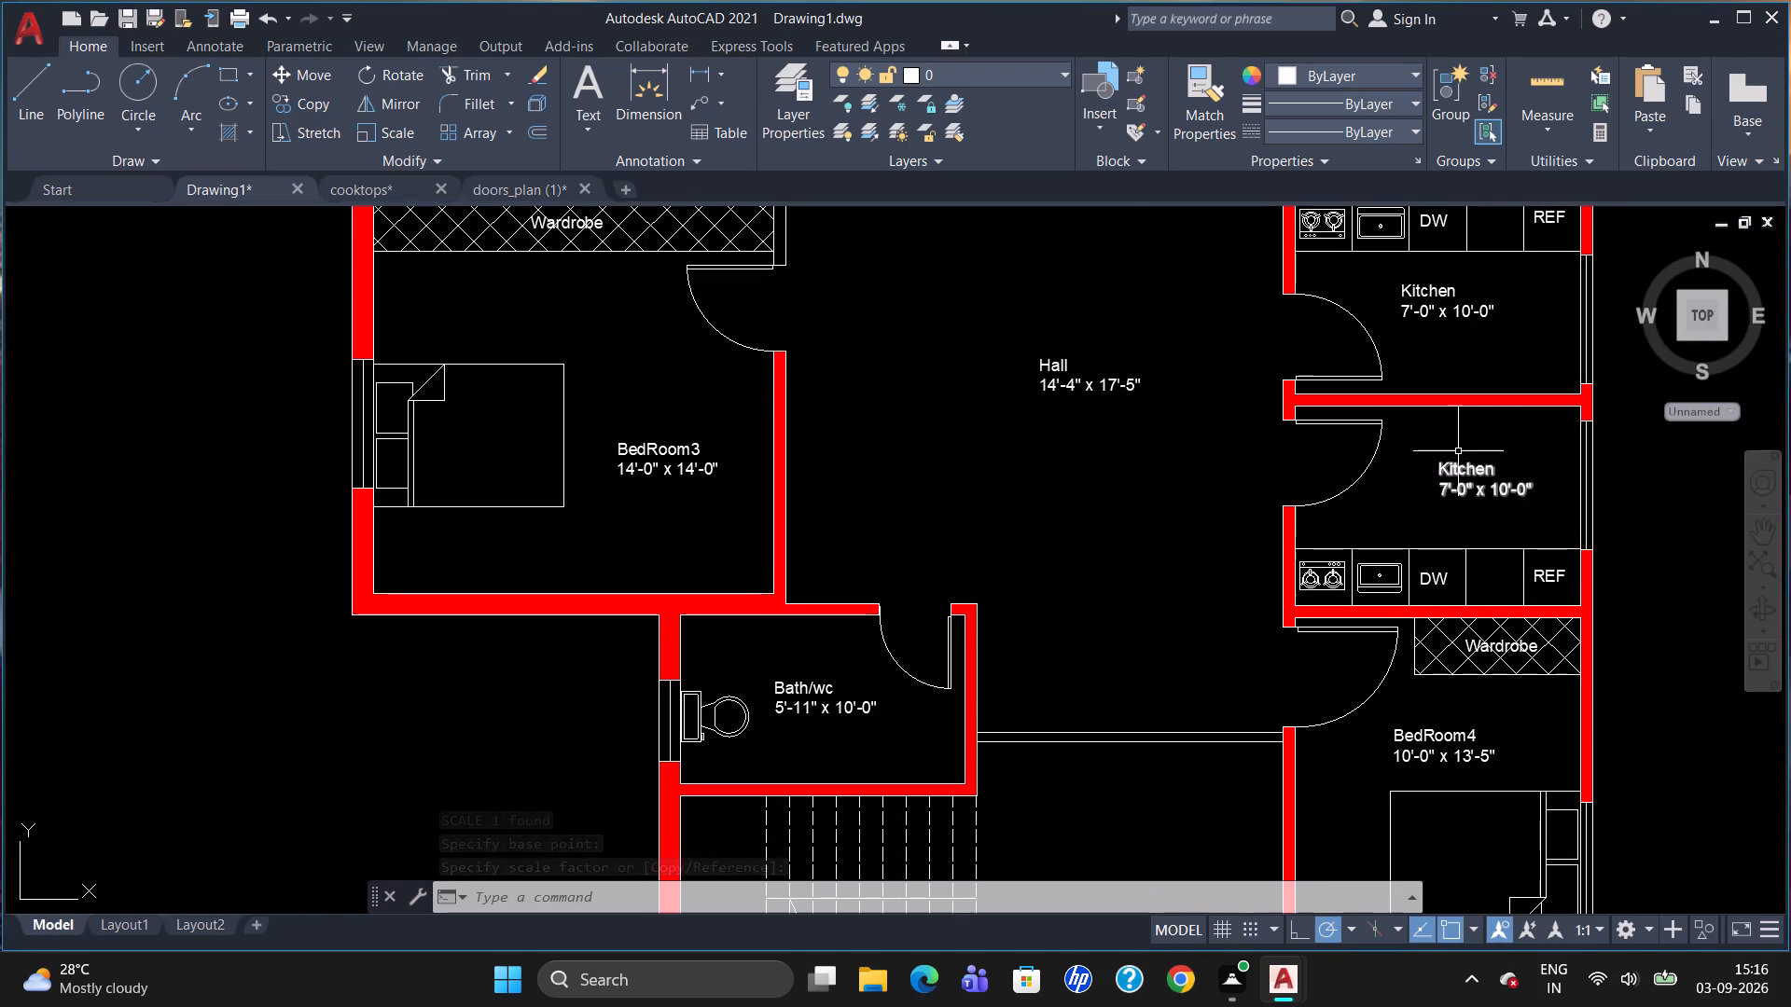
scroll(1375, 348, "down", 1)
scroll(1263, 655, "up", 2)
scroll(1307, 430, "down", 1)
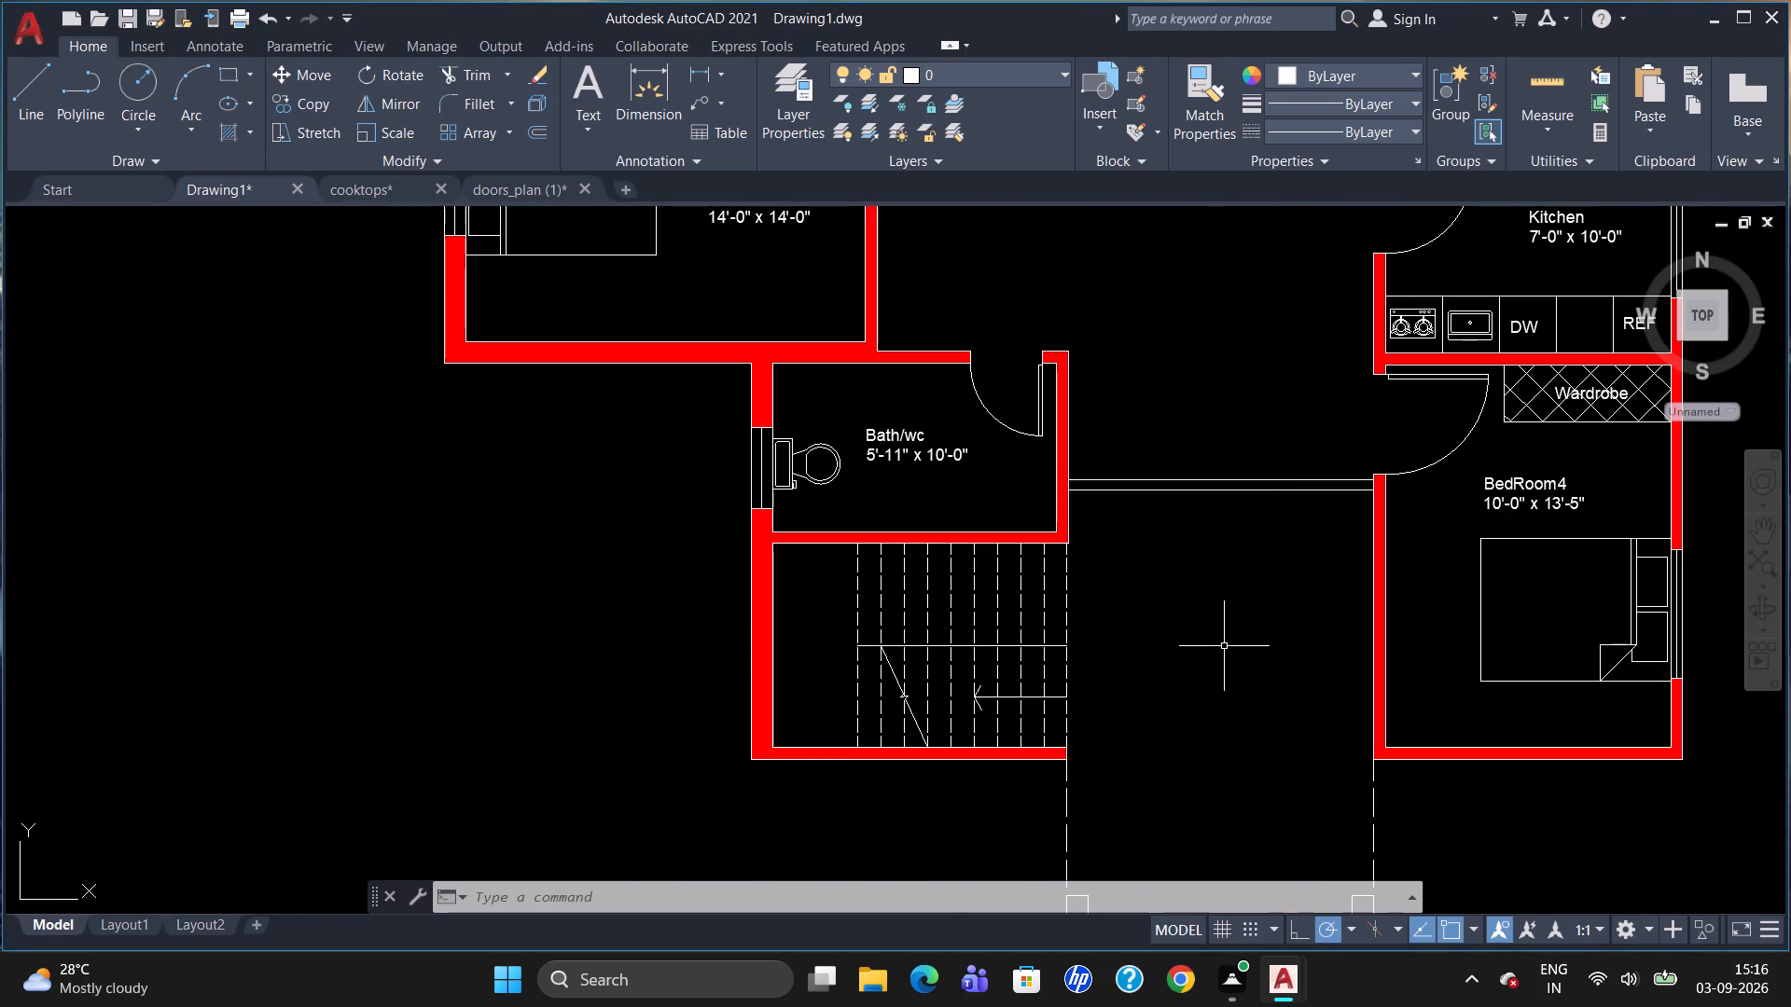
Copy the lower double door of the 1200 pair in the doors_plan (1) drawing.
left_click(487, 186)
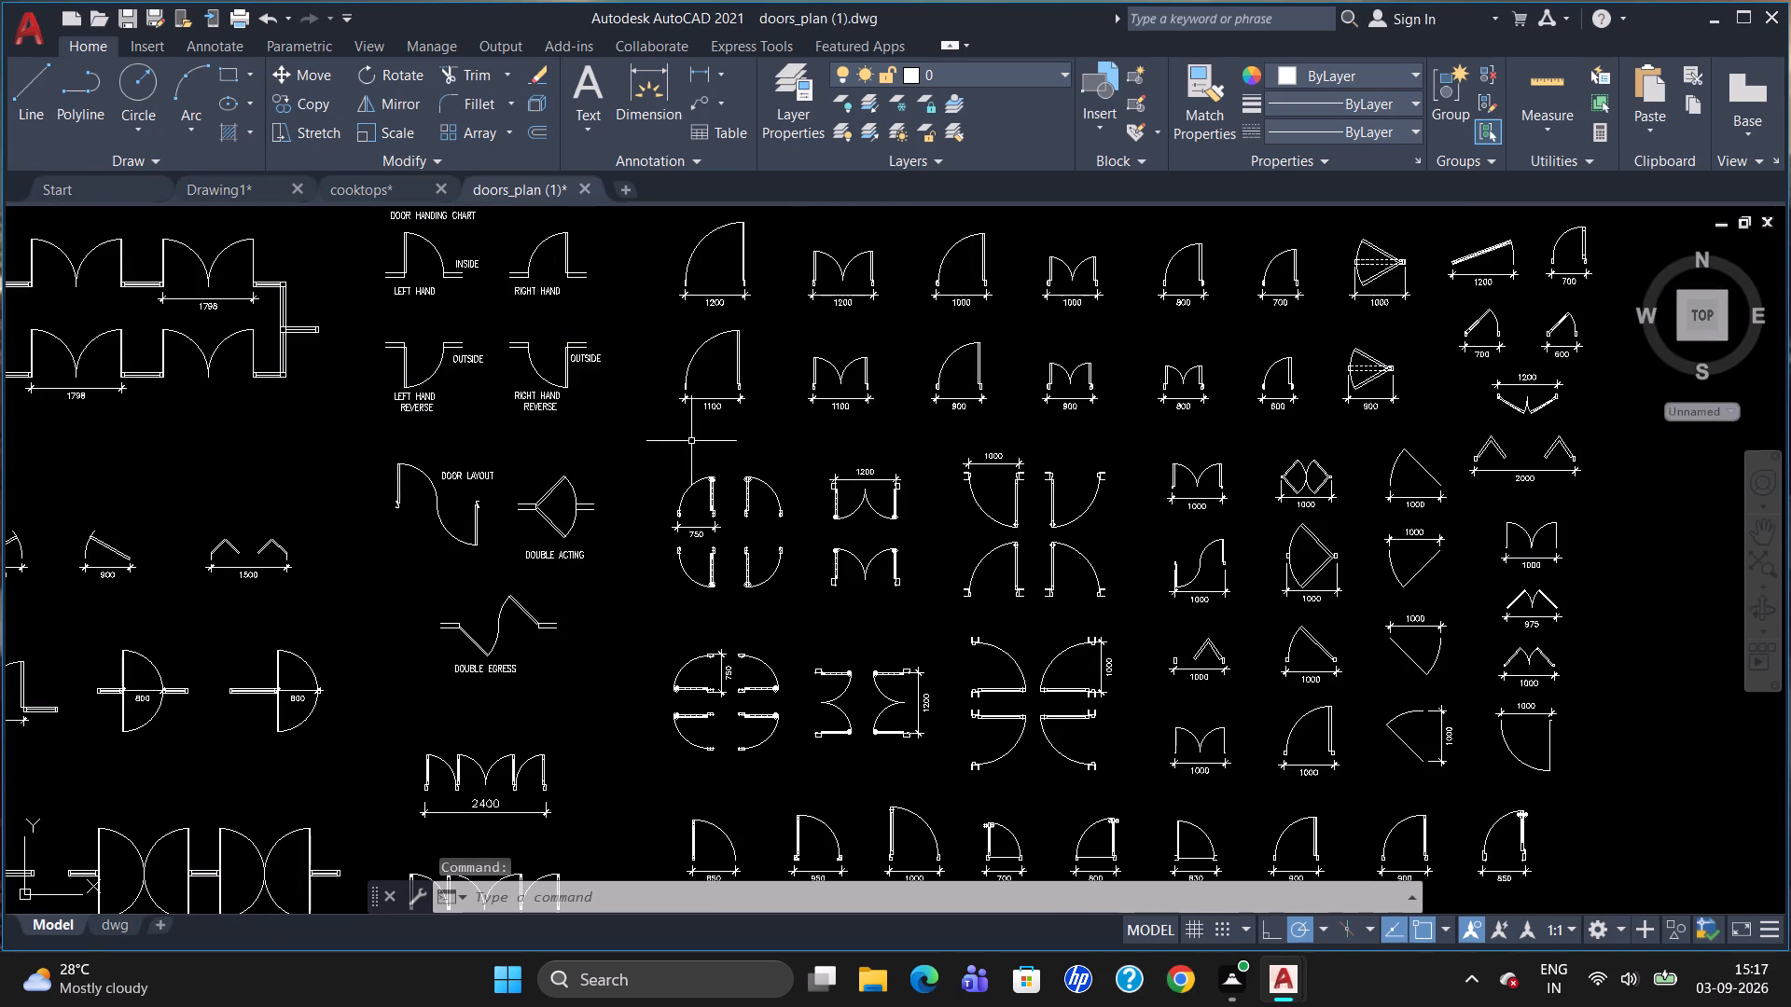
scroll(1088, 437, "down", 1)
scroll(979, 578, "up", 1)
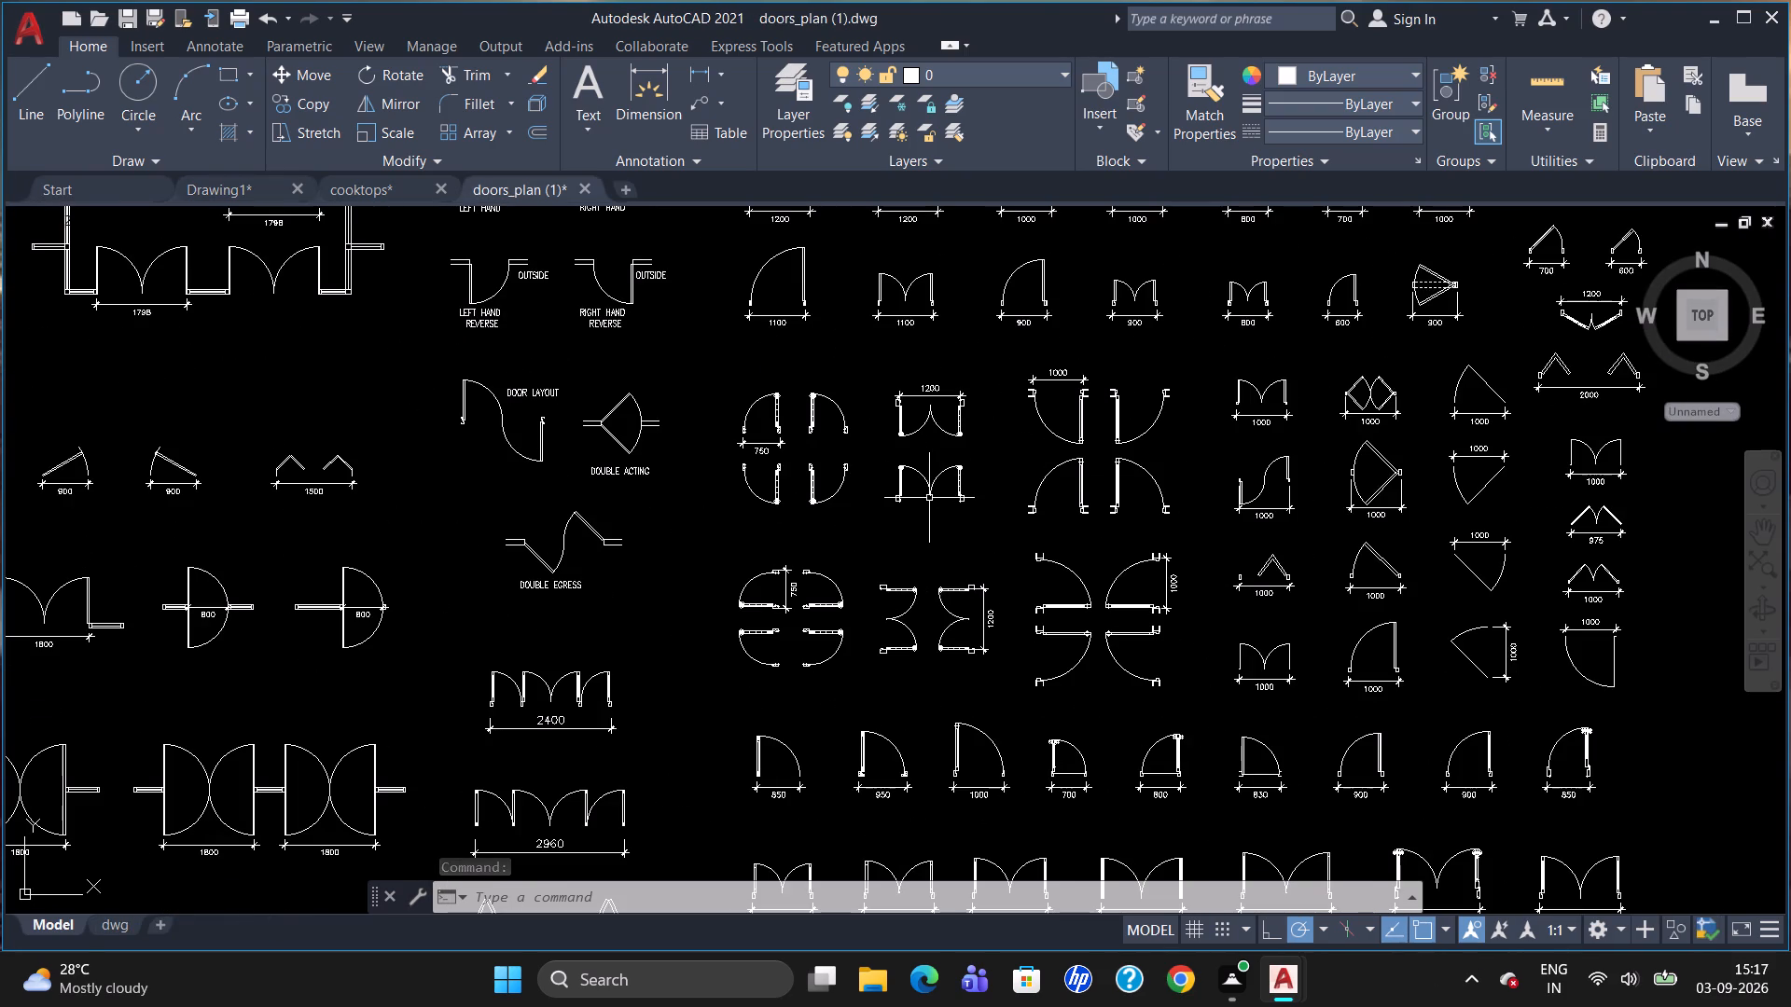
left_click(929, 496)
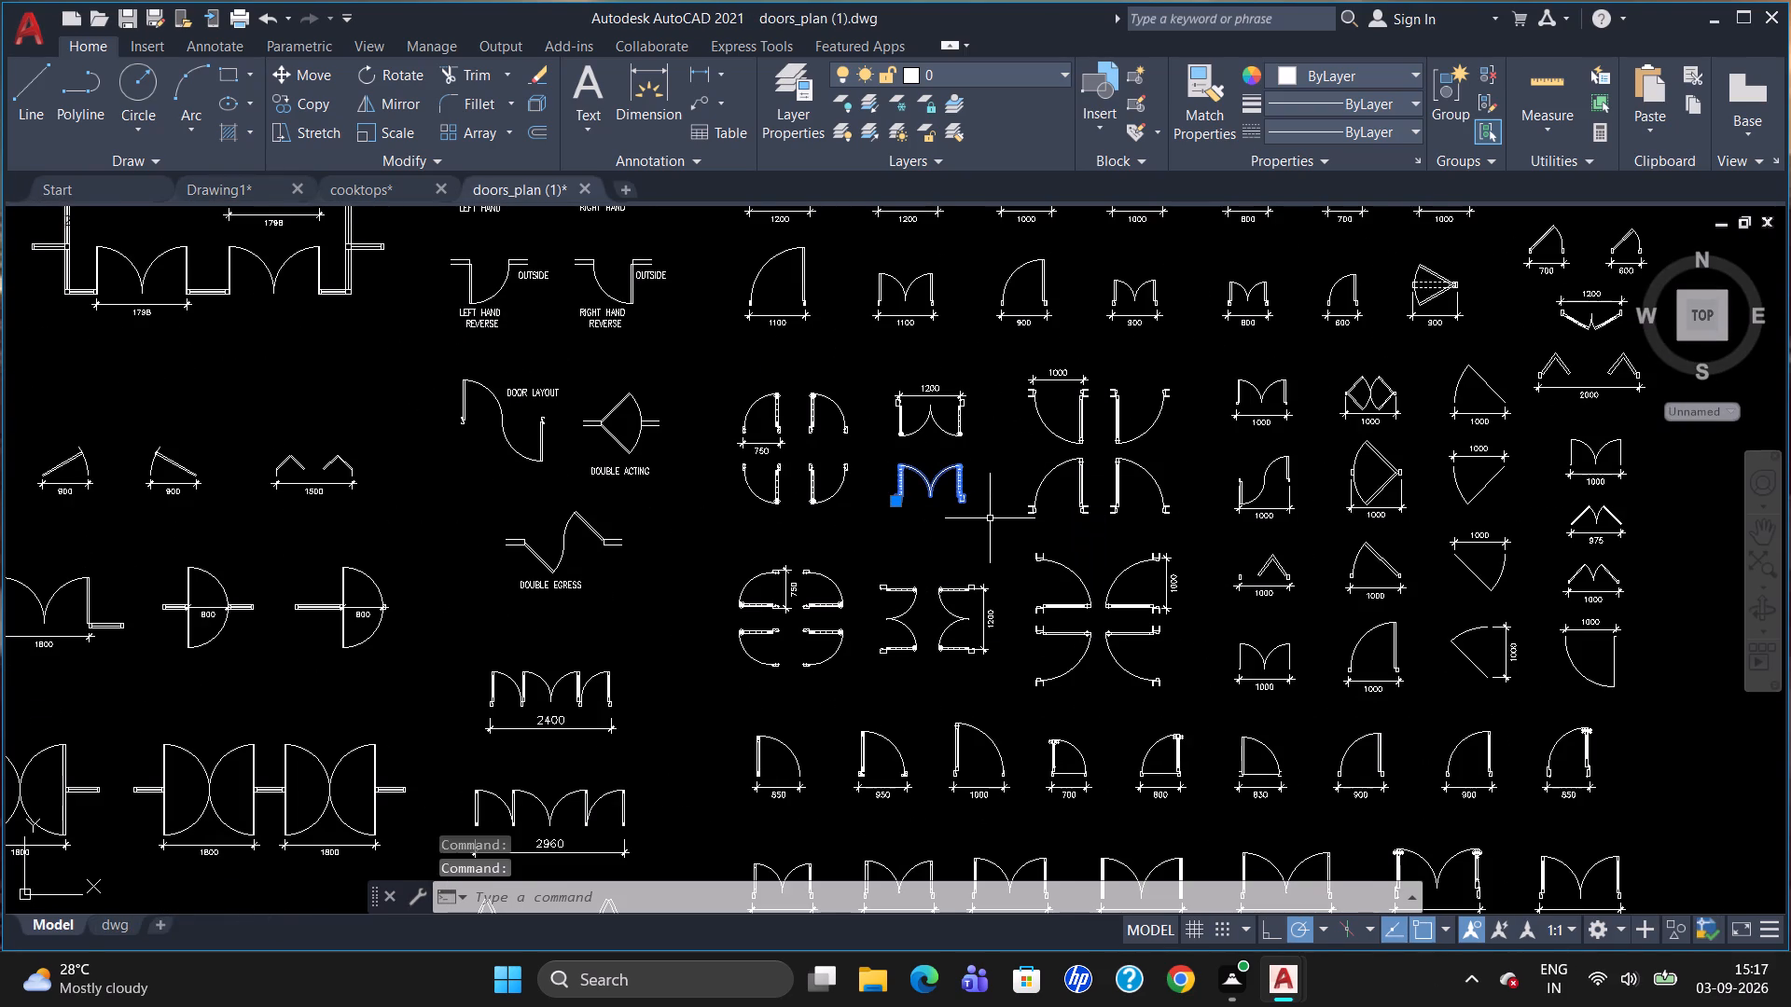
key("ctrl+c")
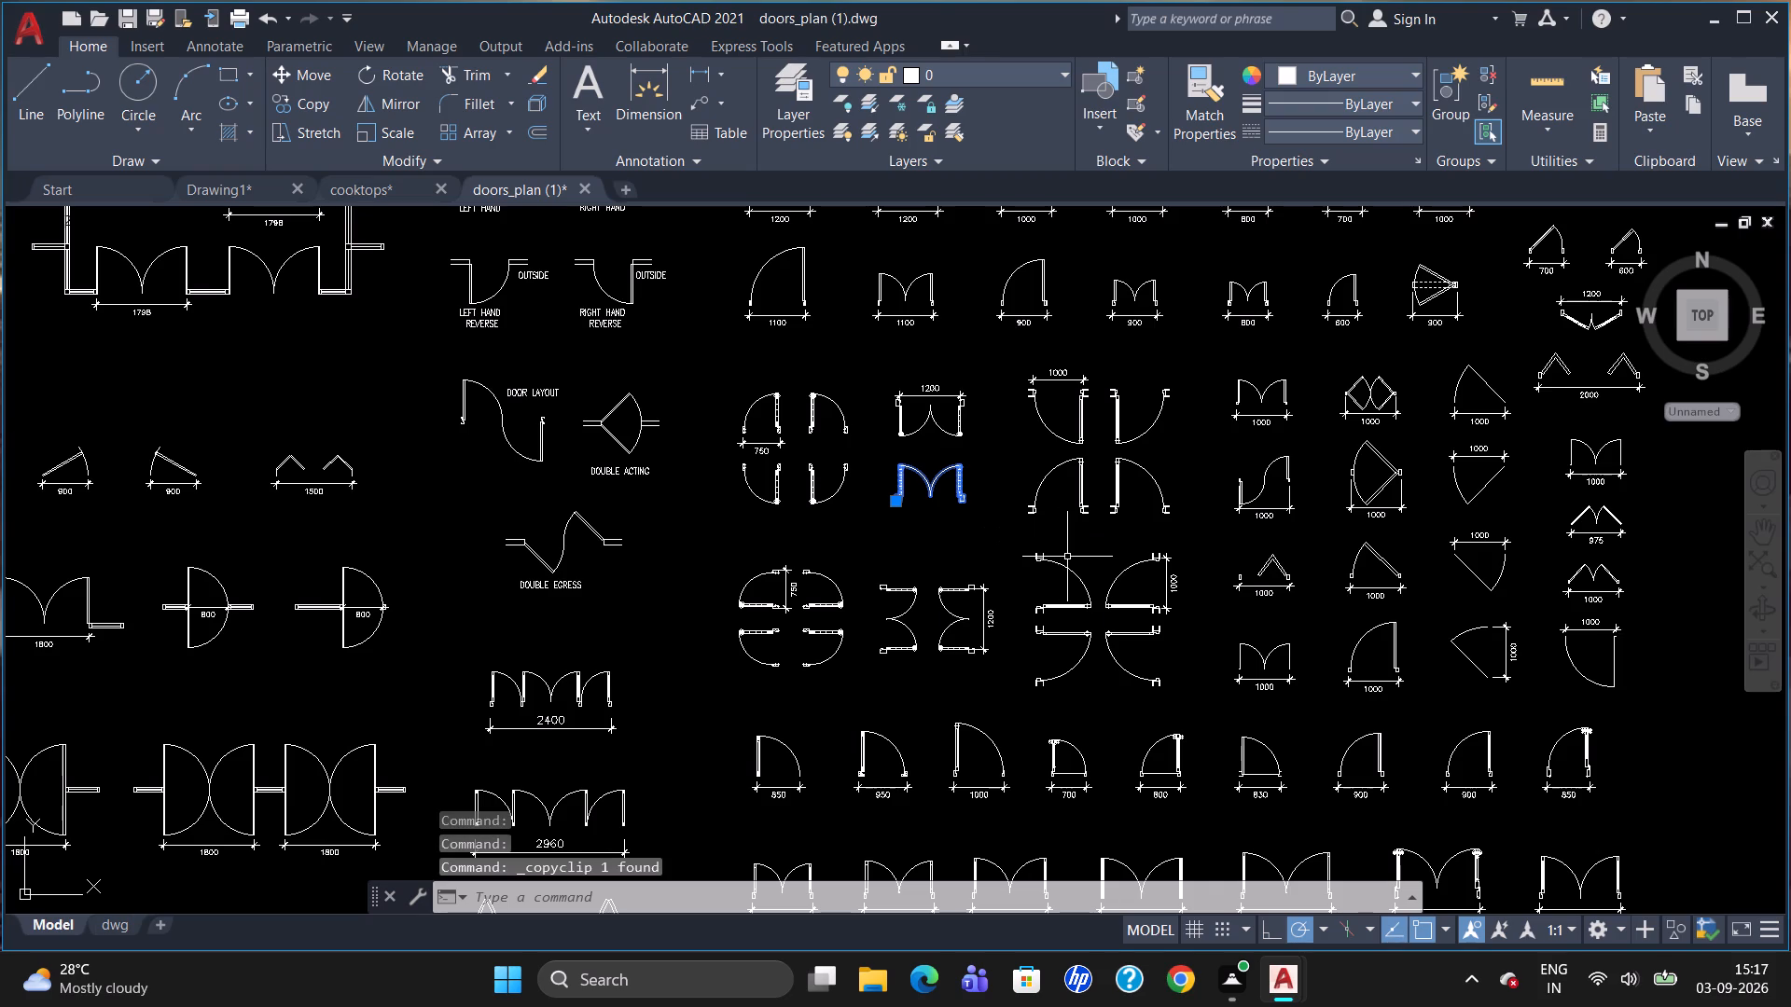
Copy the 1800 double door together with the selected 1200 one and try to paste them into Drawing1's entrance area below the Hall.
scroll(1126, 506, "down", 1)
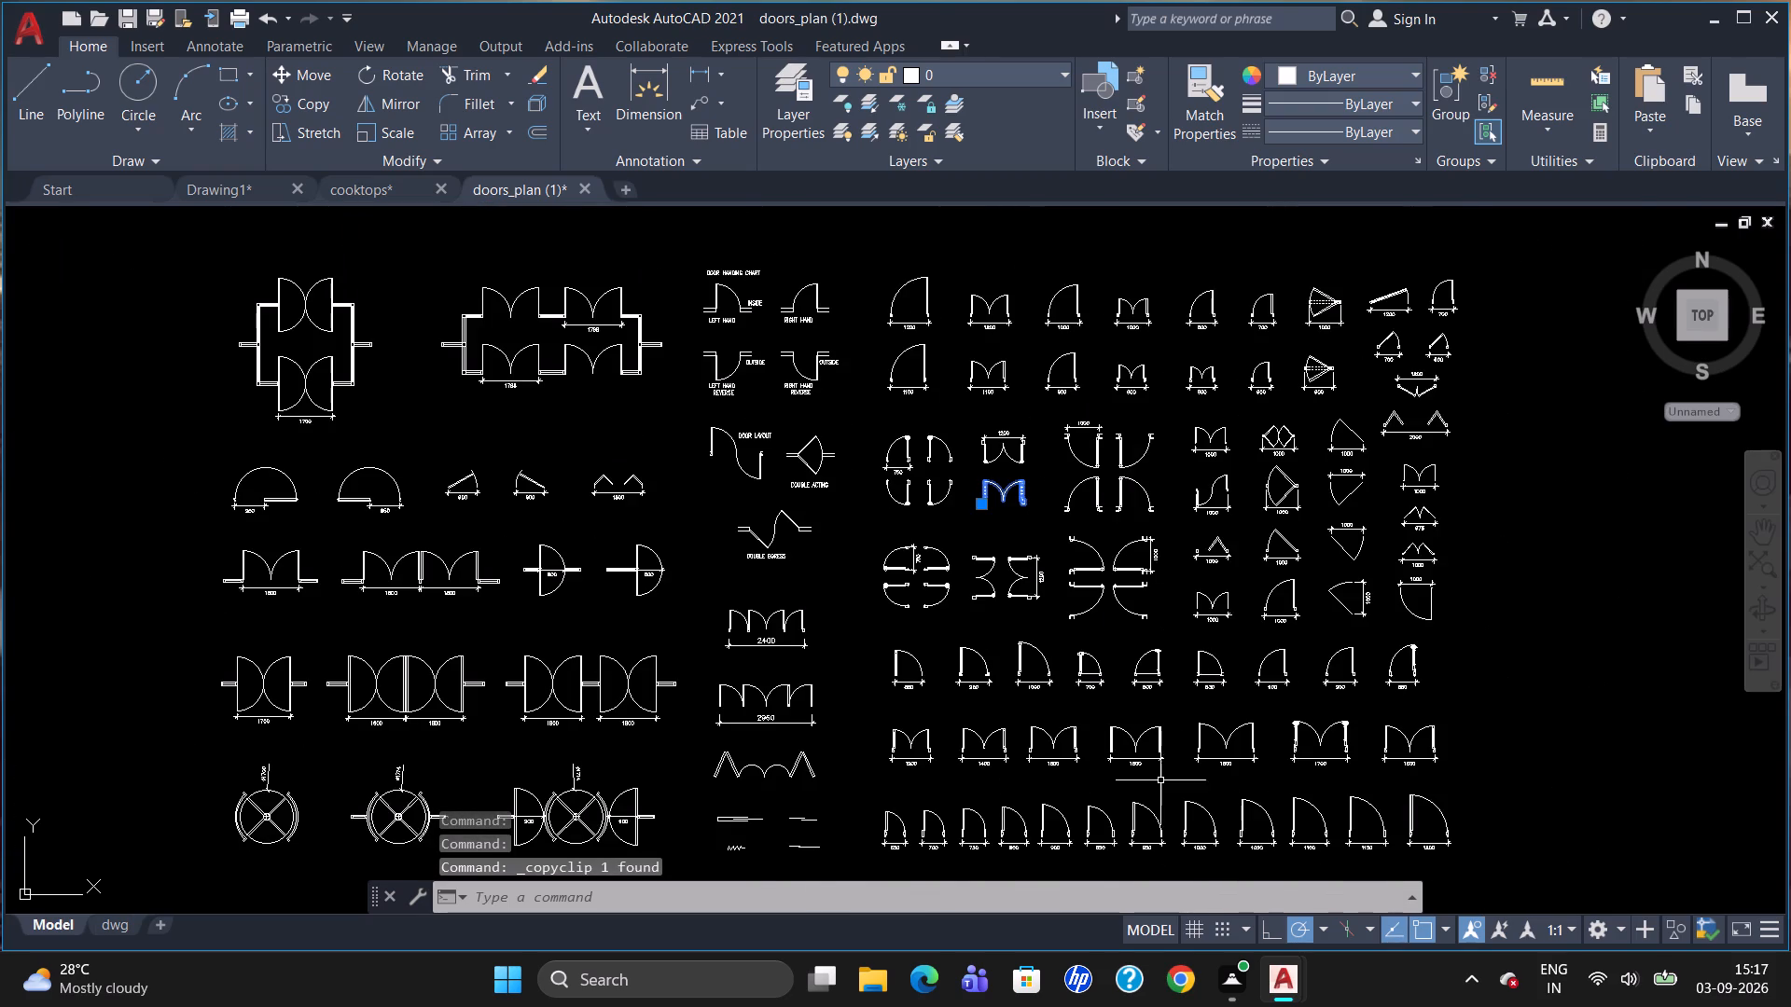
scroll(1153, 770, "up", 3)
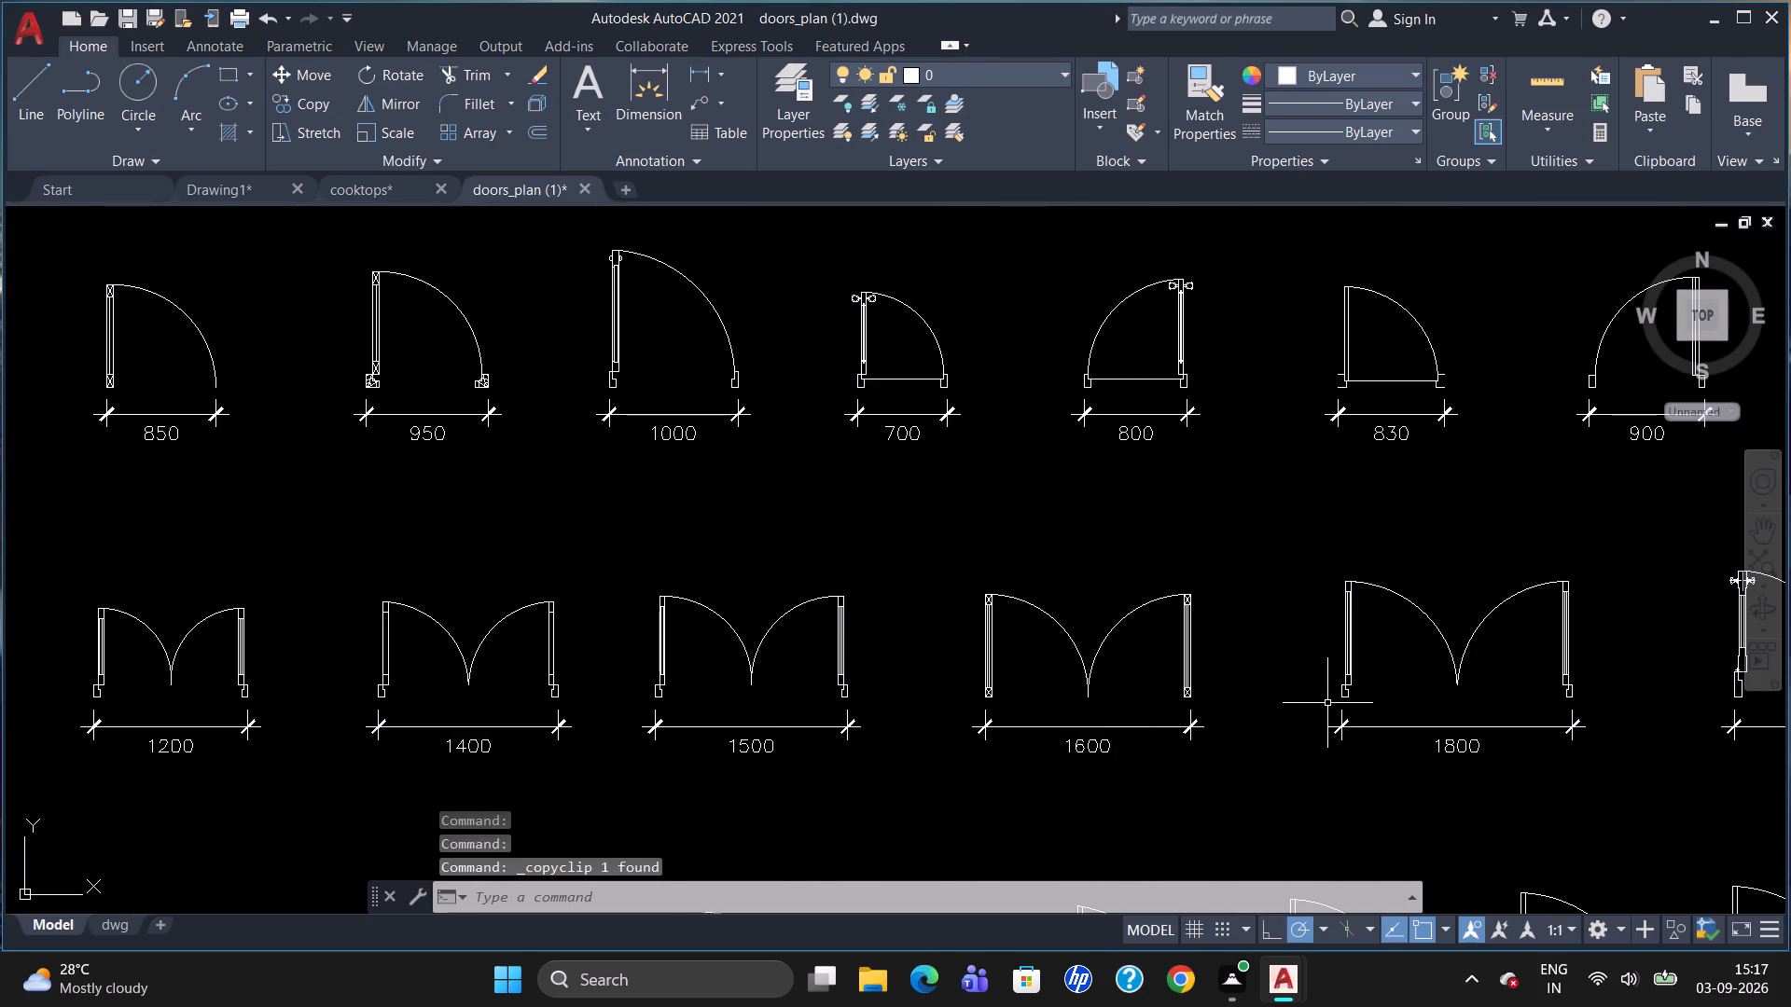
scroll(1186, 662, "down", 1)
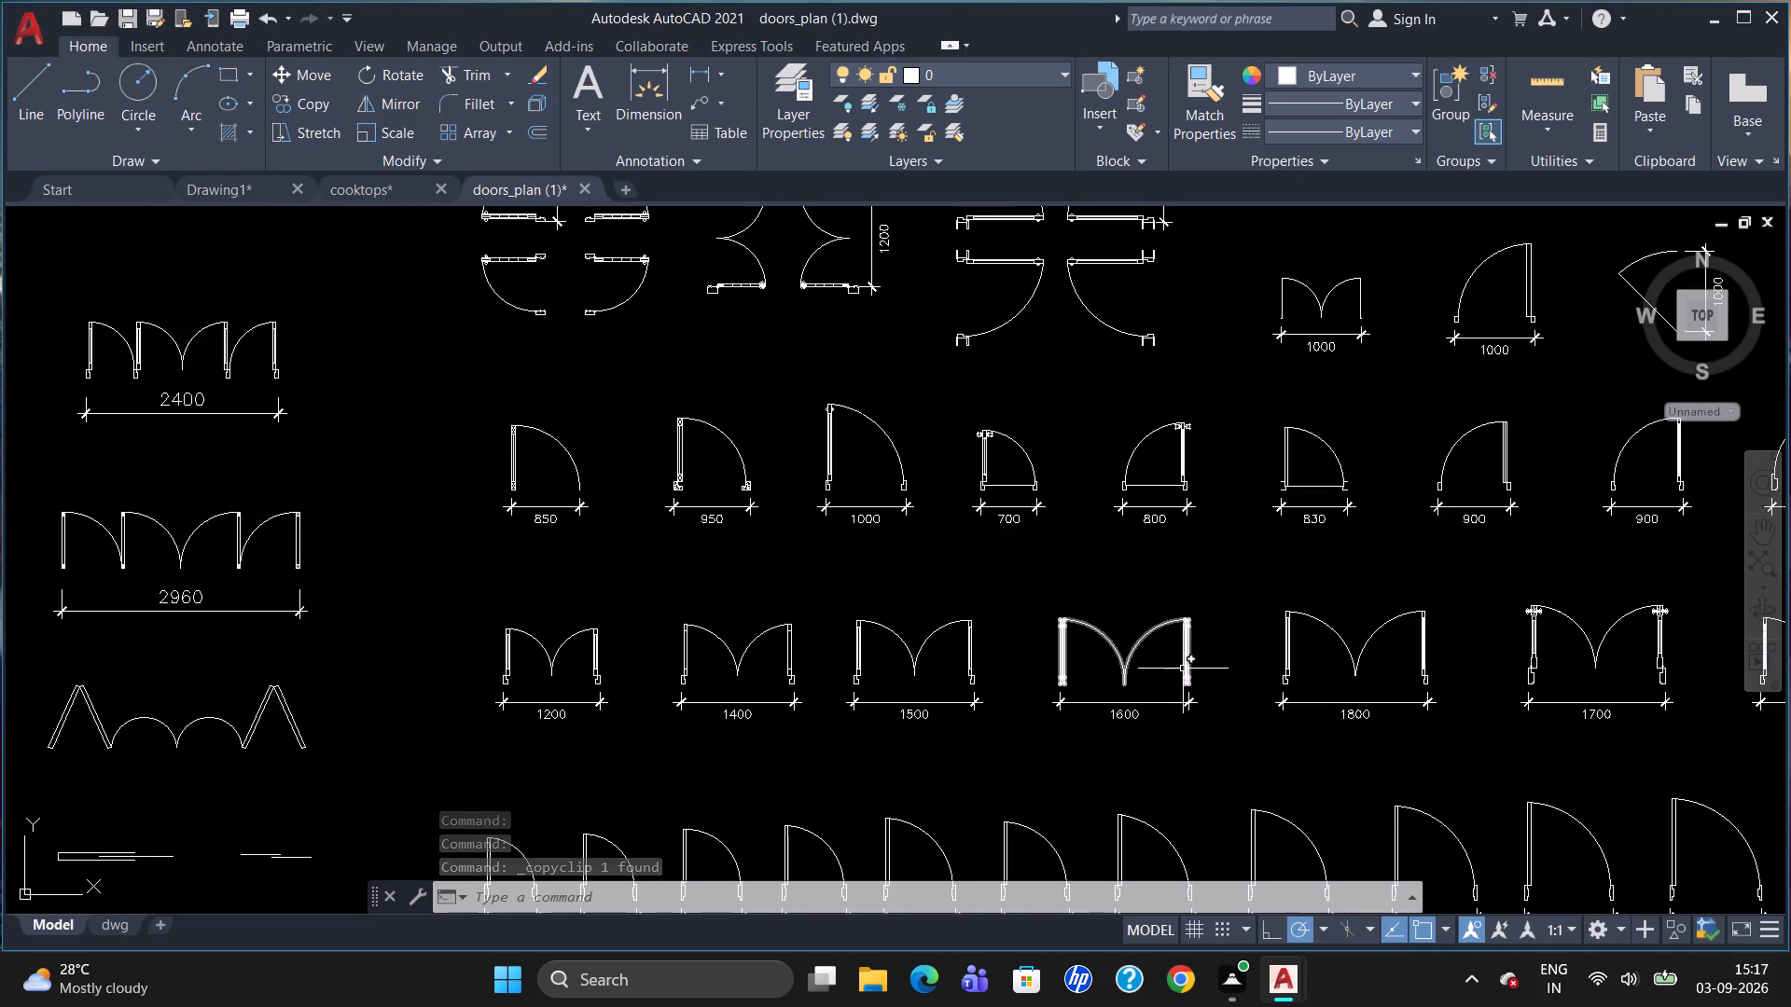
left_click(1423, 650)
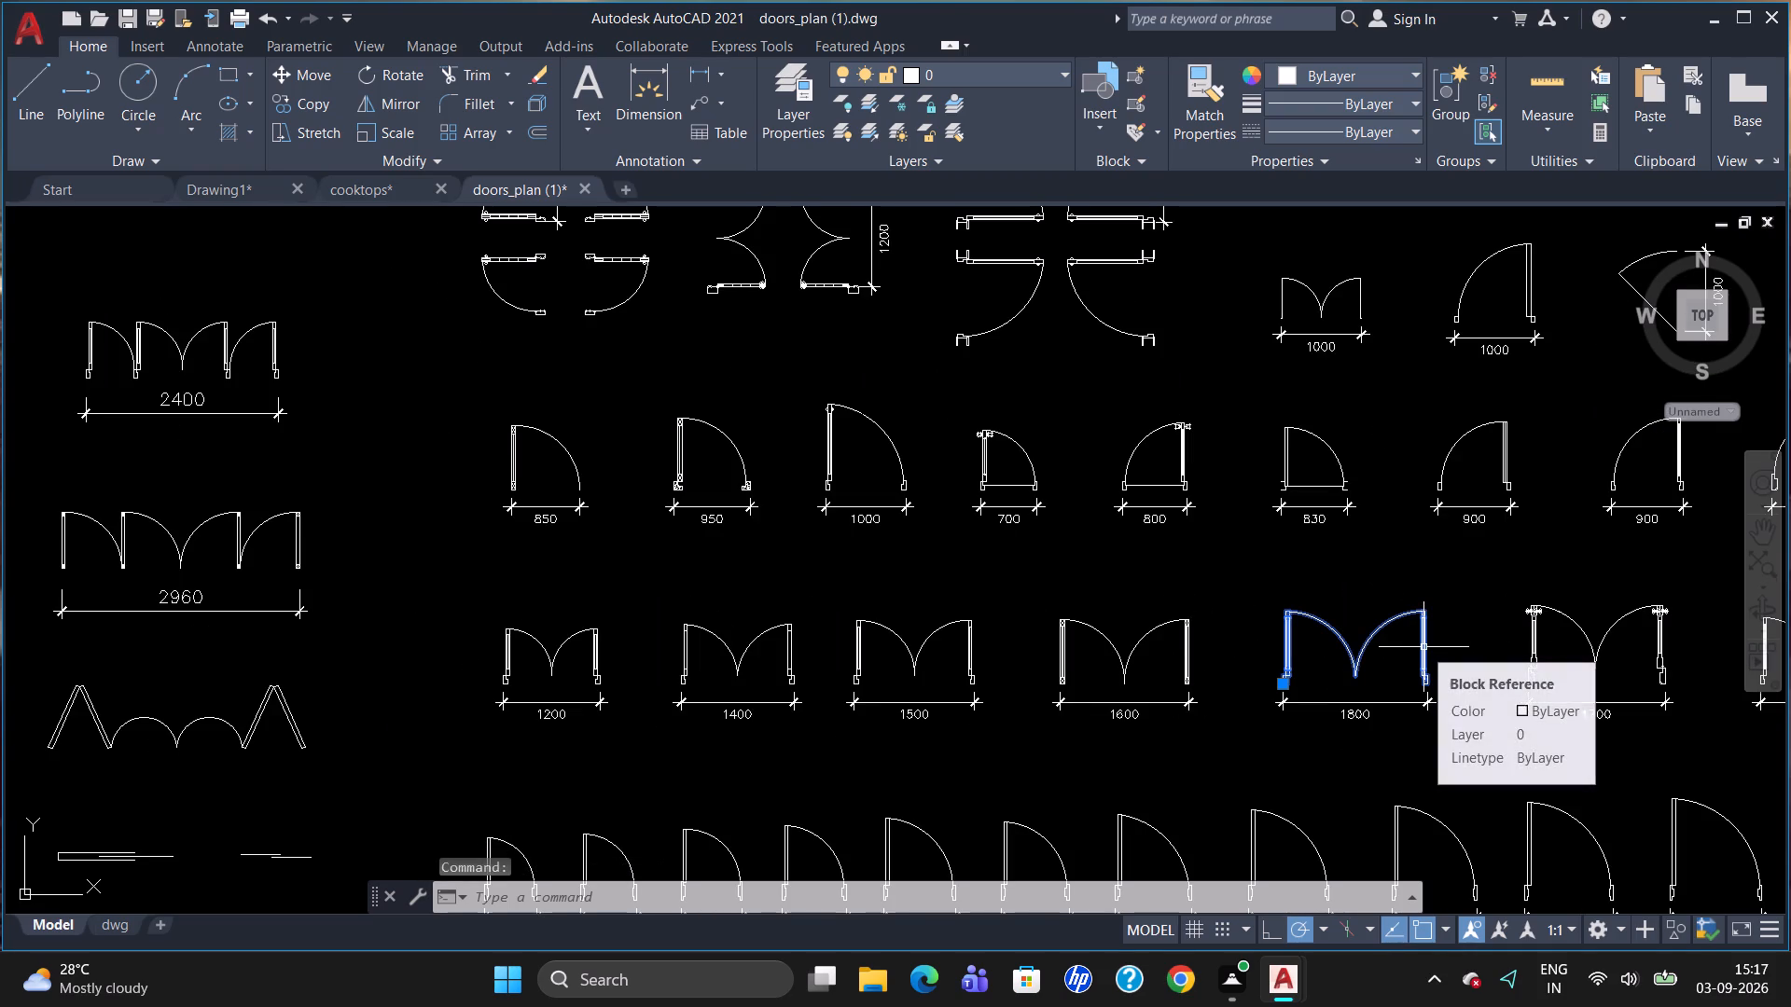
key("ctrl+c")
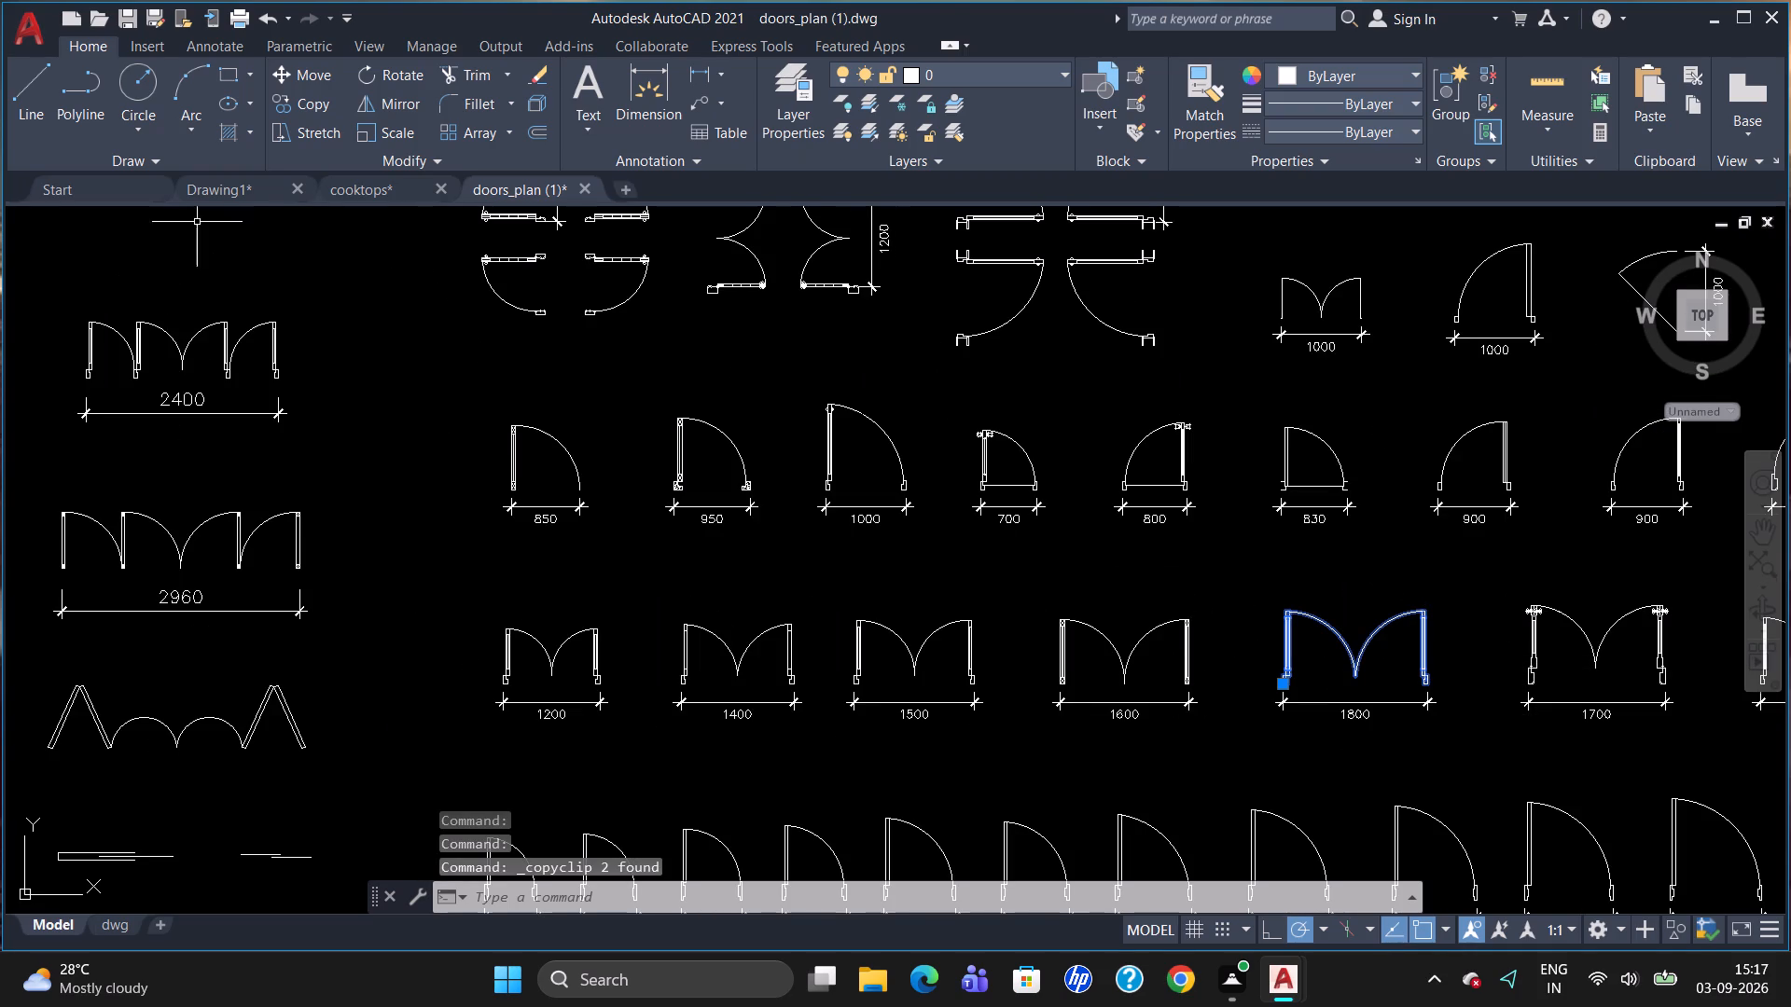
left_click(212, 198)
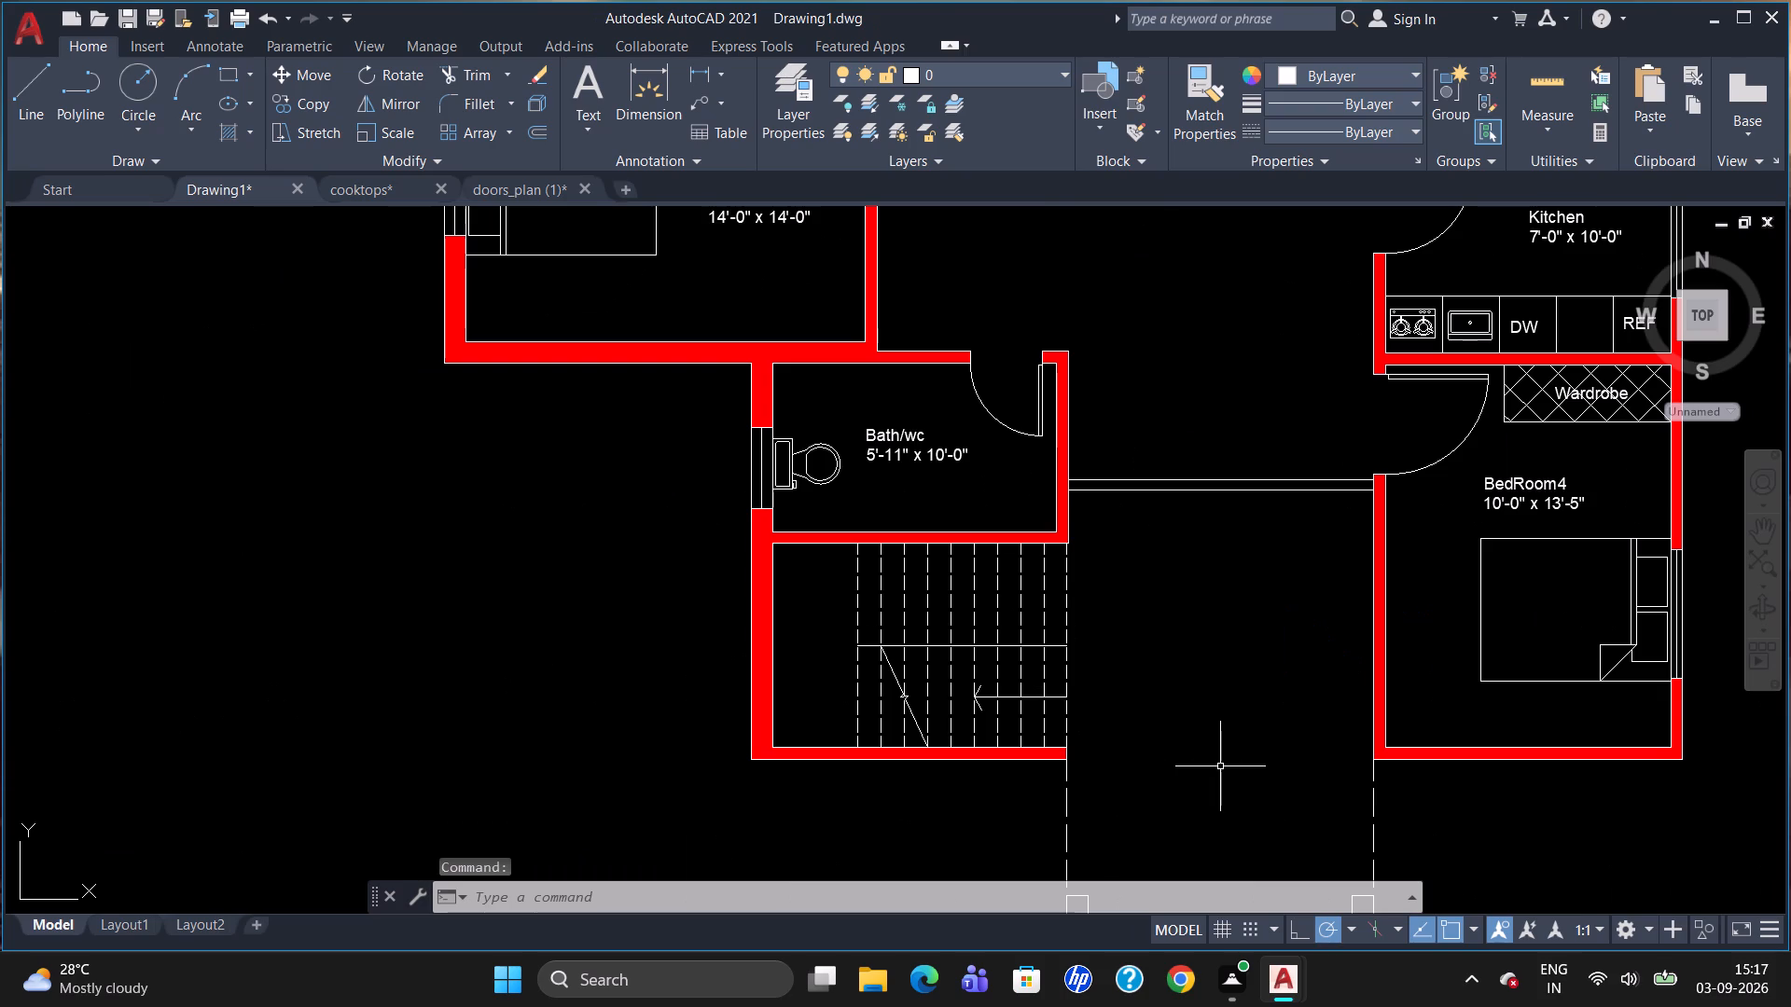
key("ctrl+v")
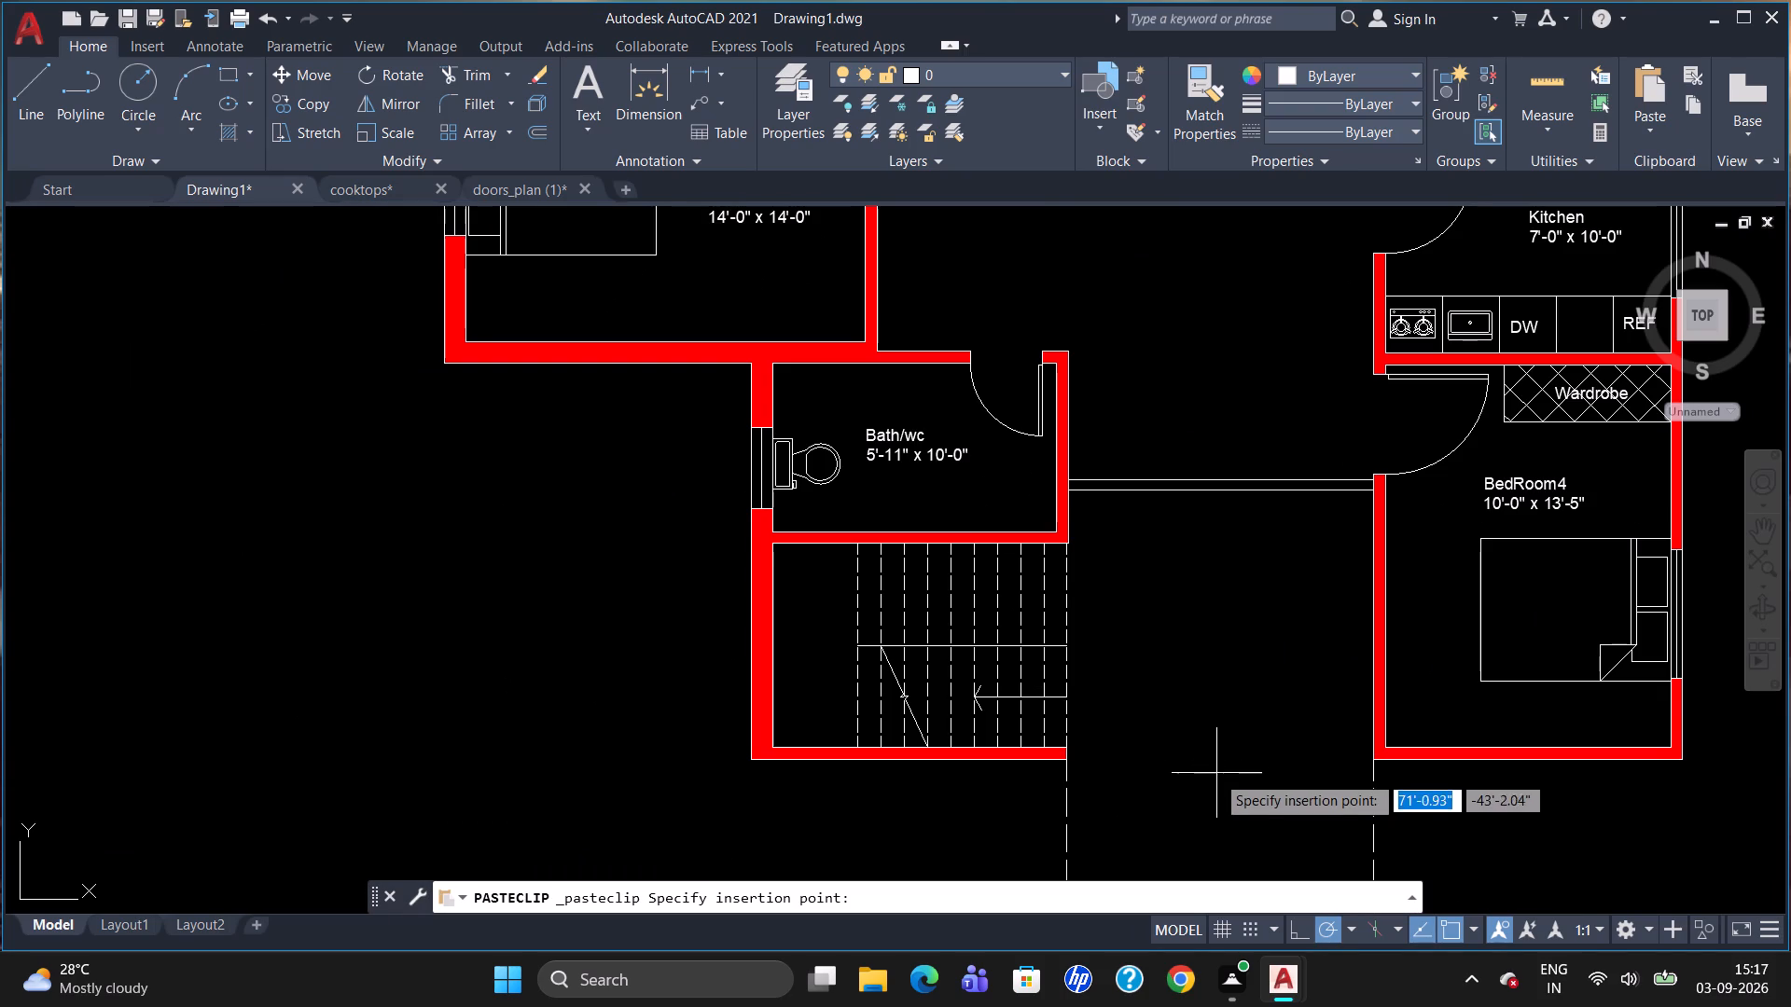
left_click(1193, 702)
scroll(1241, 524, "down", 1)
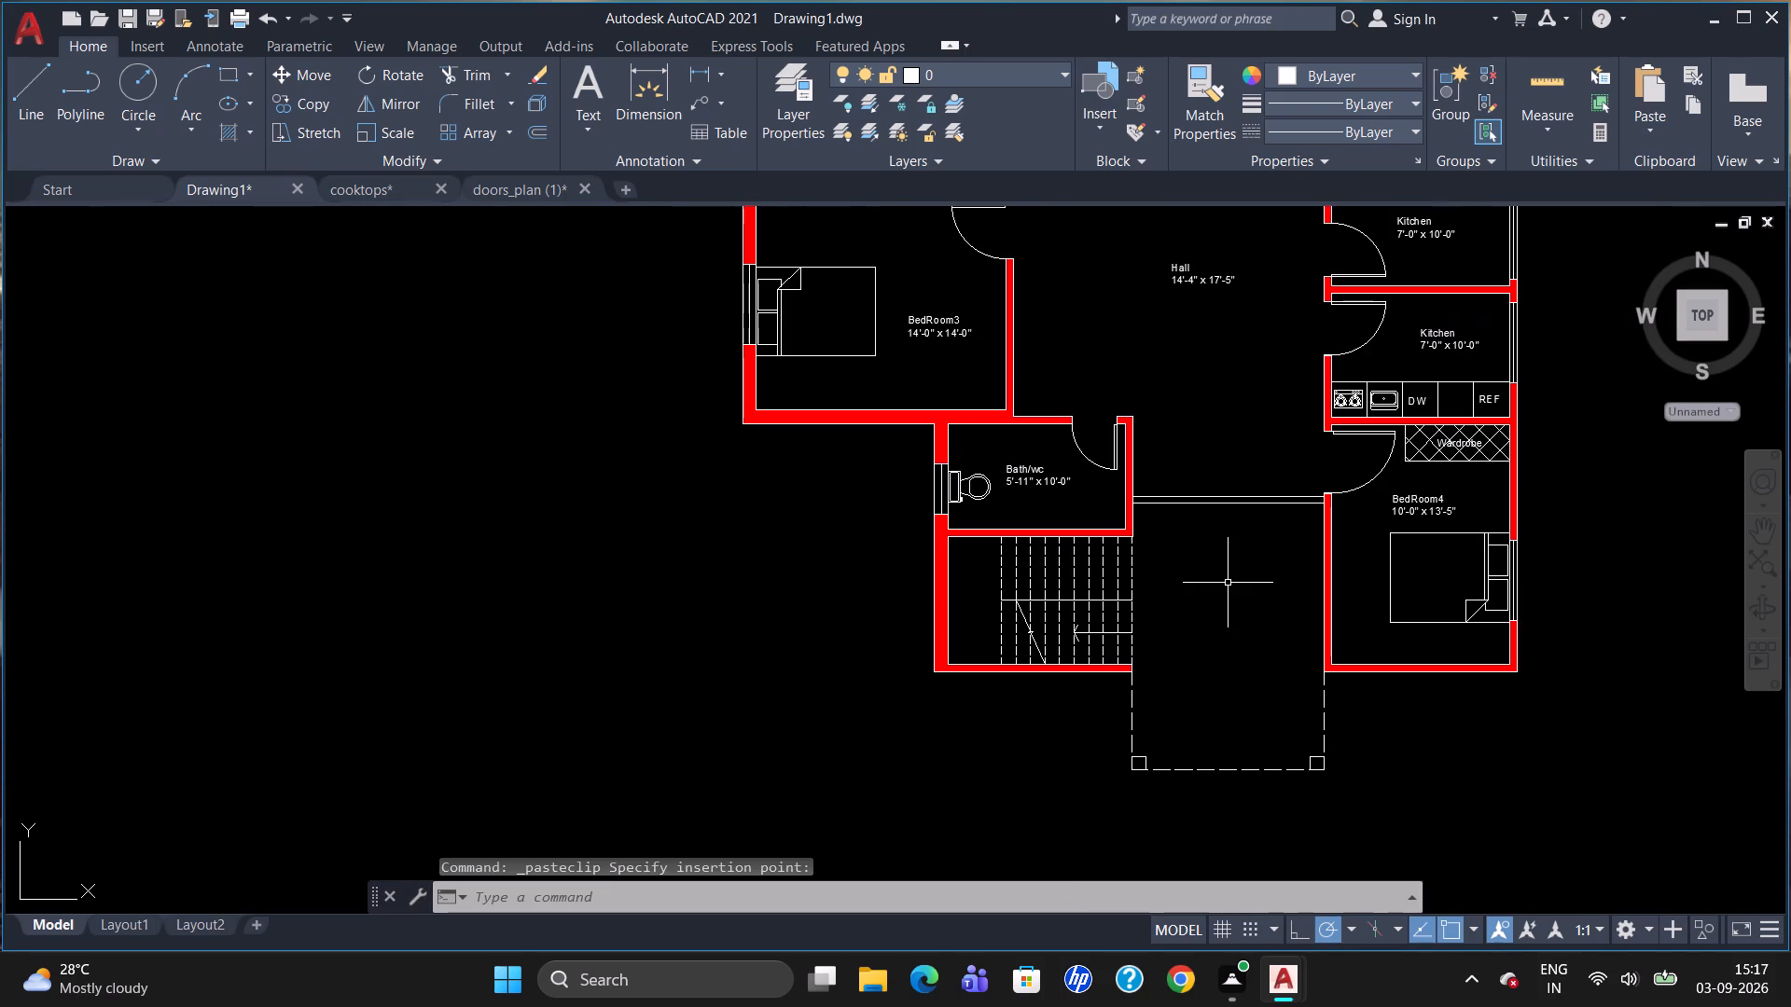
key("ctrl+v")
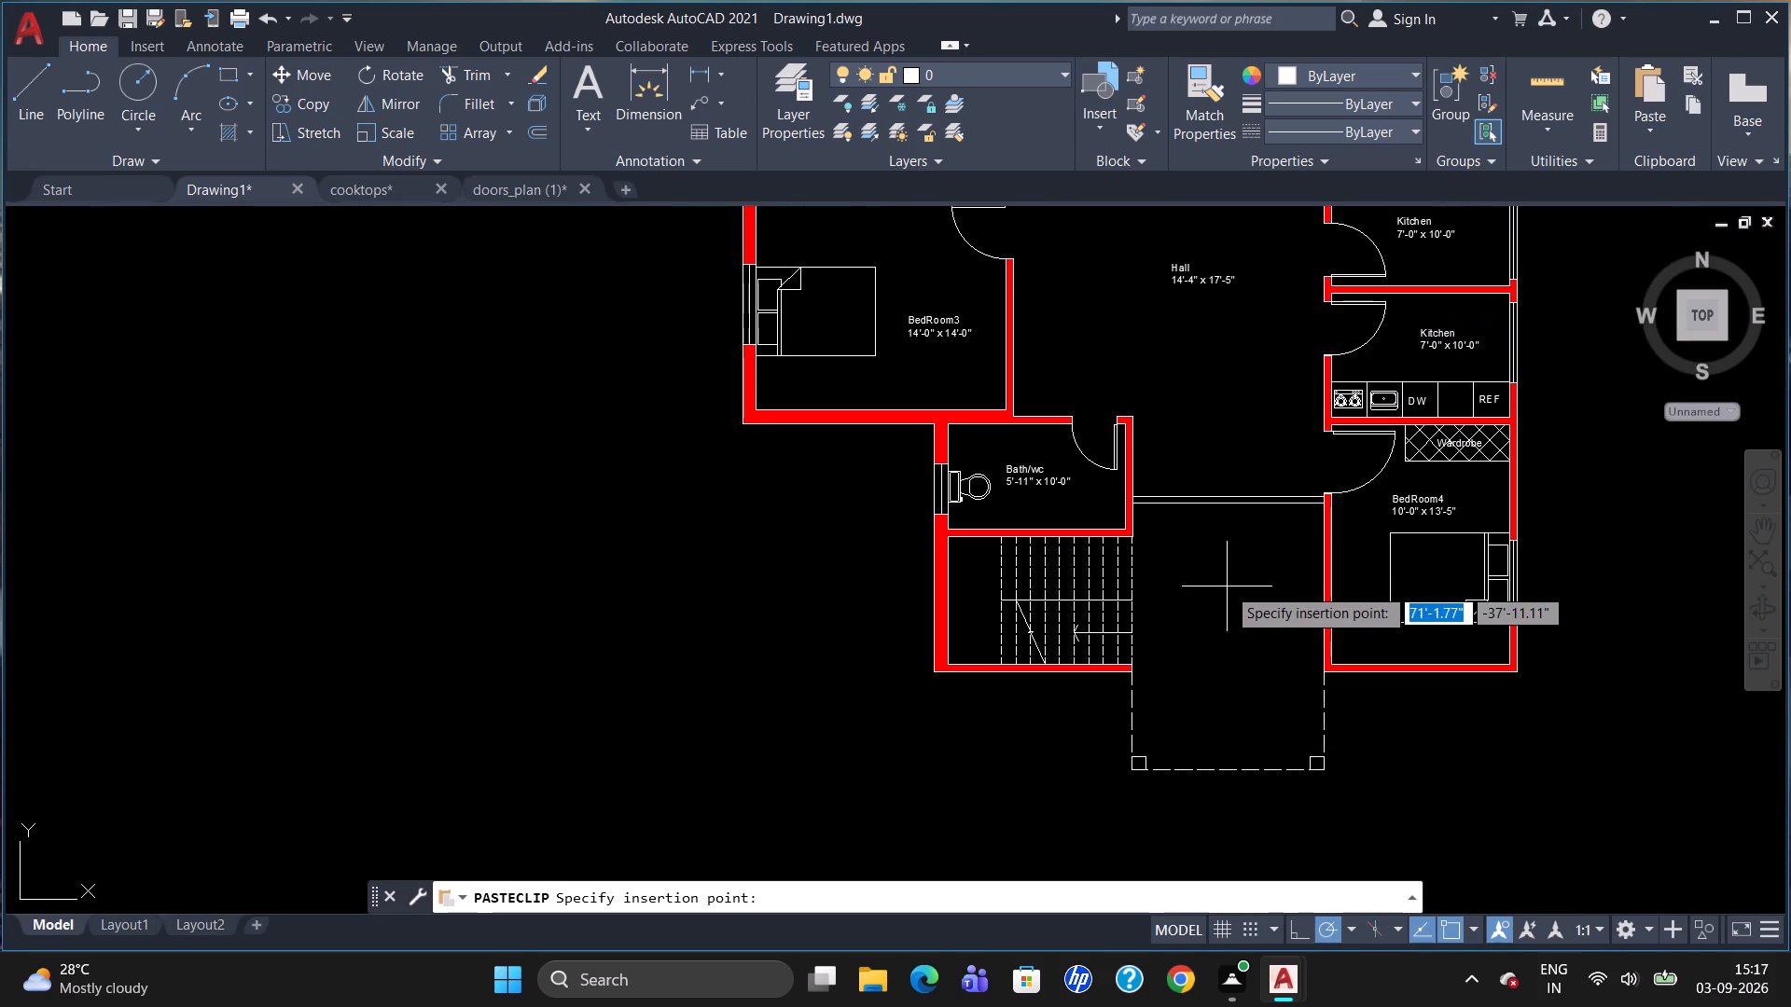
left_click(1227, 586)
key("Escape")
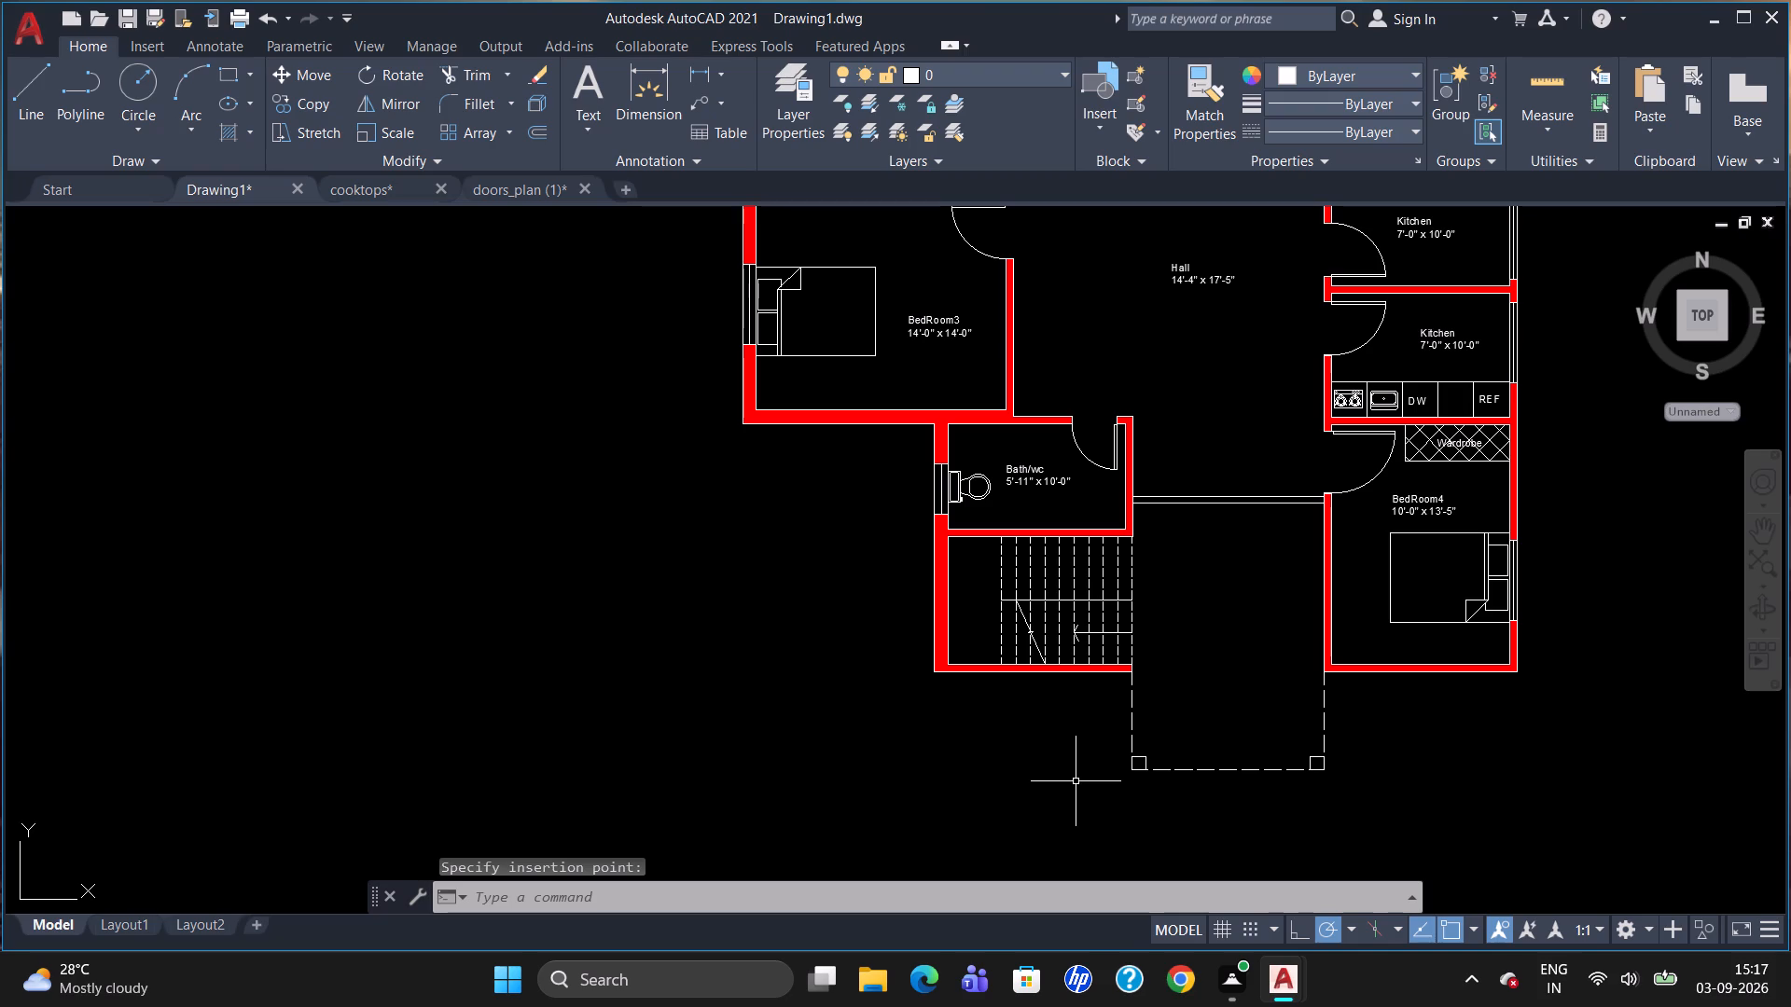
Copy only the 1800 double door from doors_plan (1) and paste it into Drawing1, in the empty space beside BedRoom4.
left_click(515, 191)
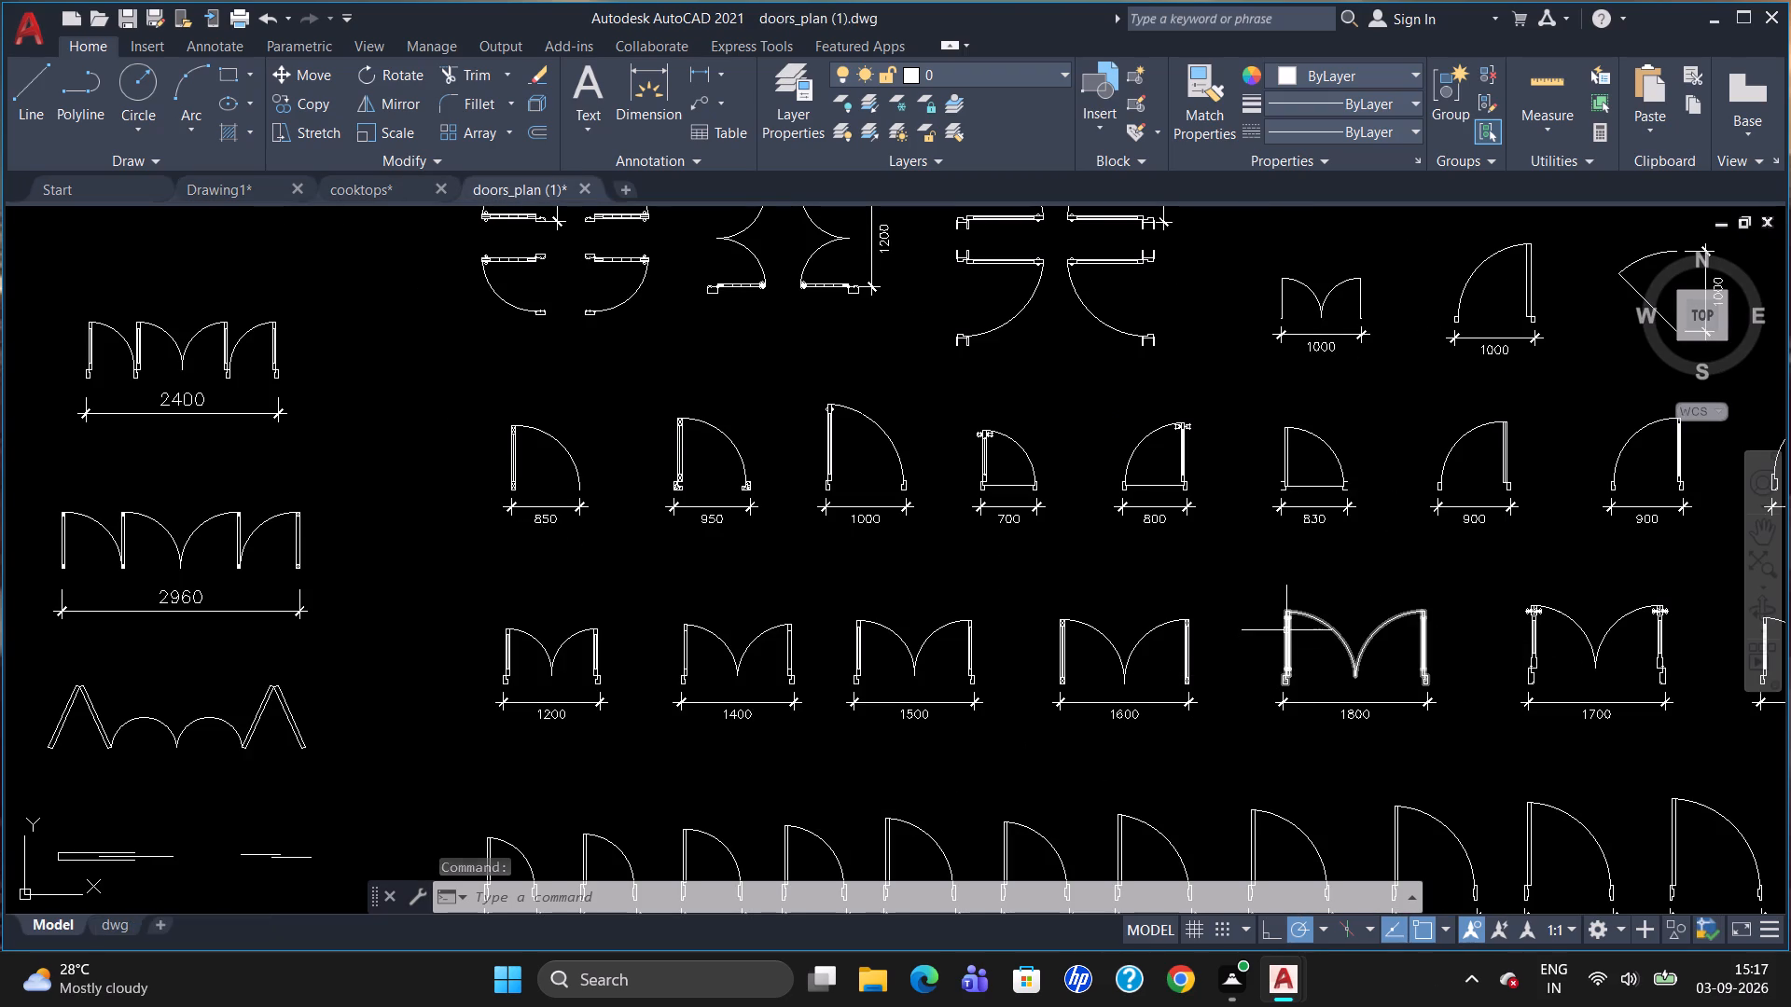
left_click(1286, 630)
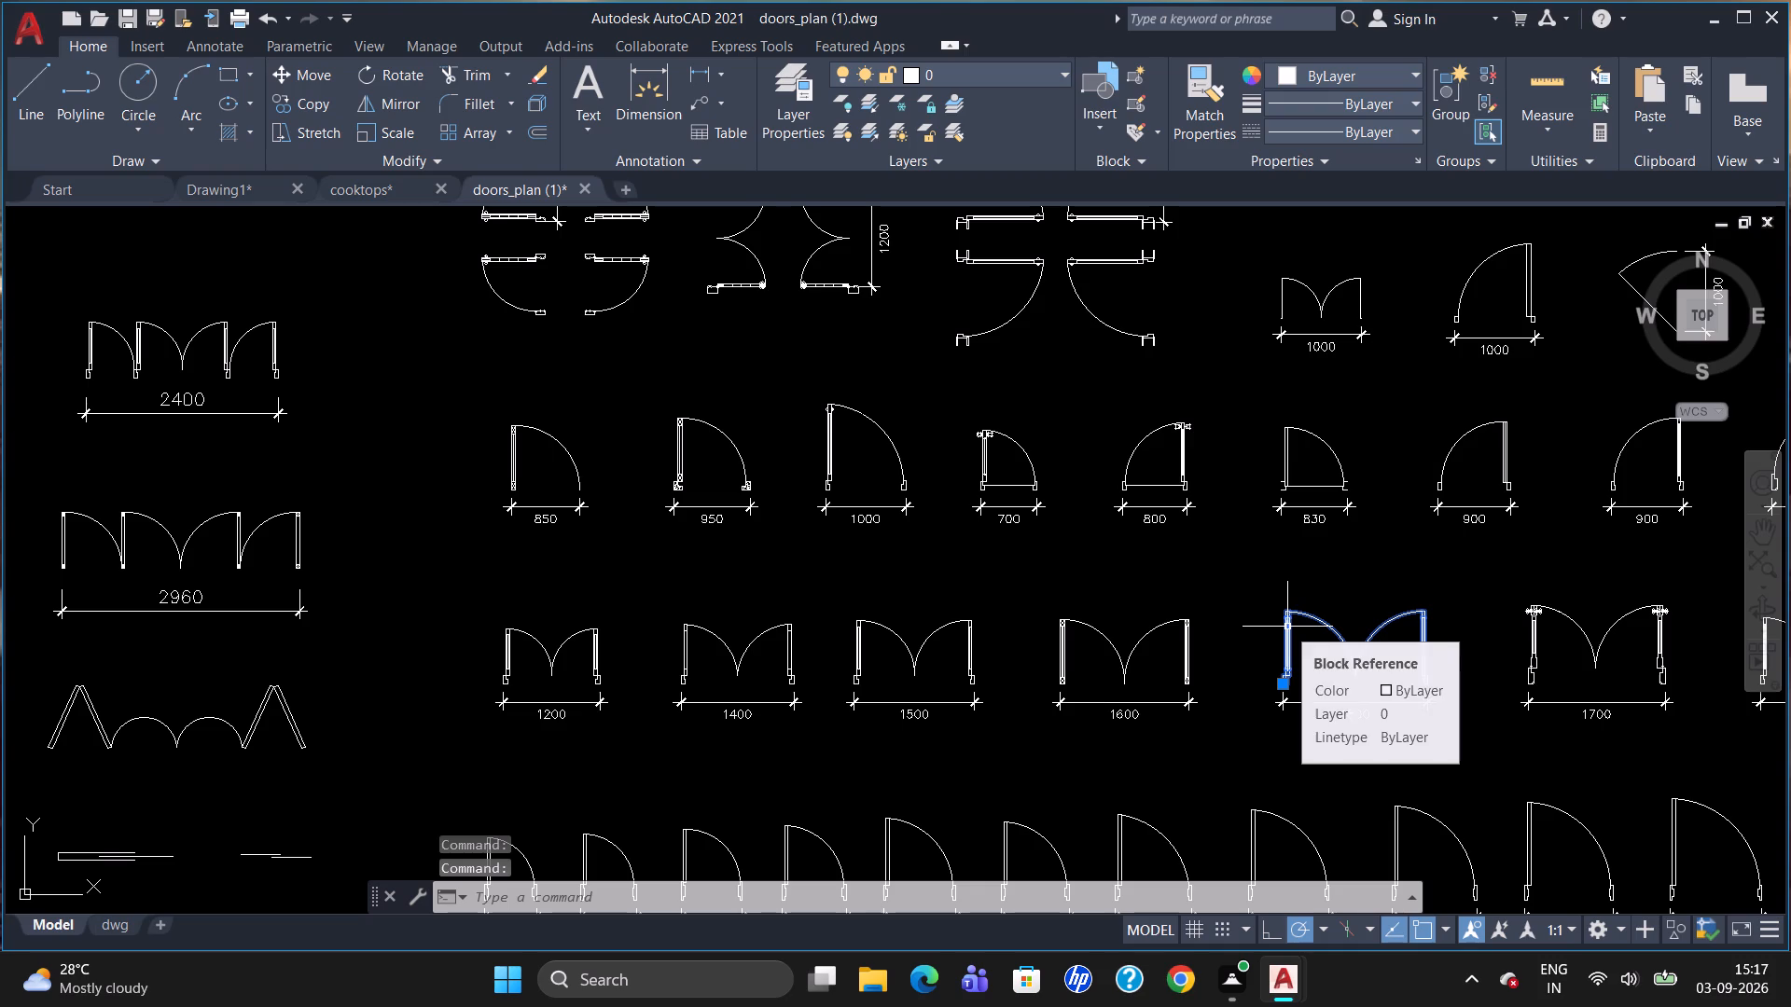
key("ctrl+c")
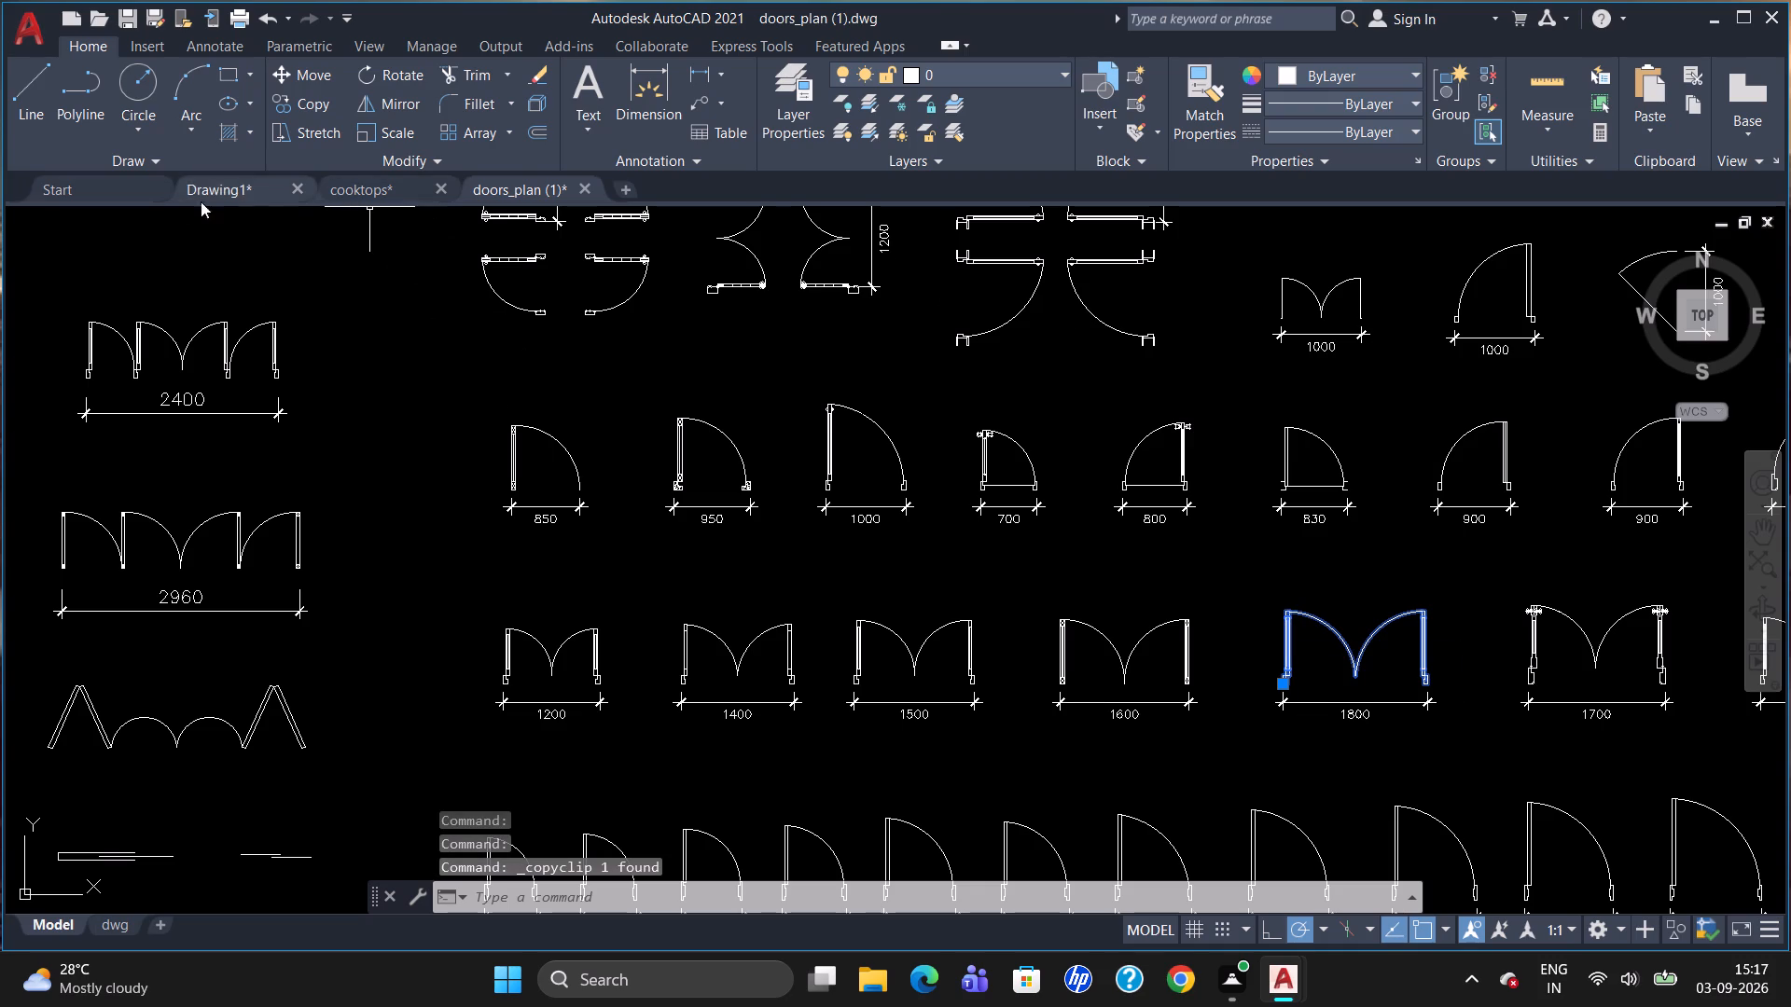
left_click(215, 185)
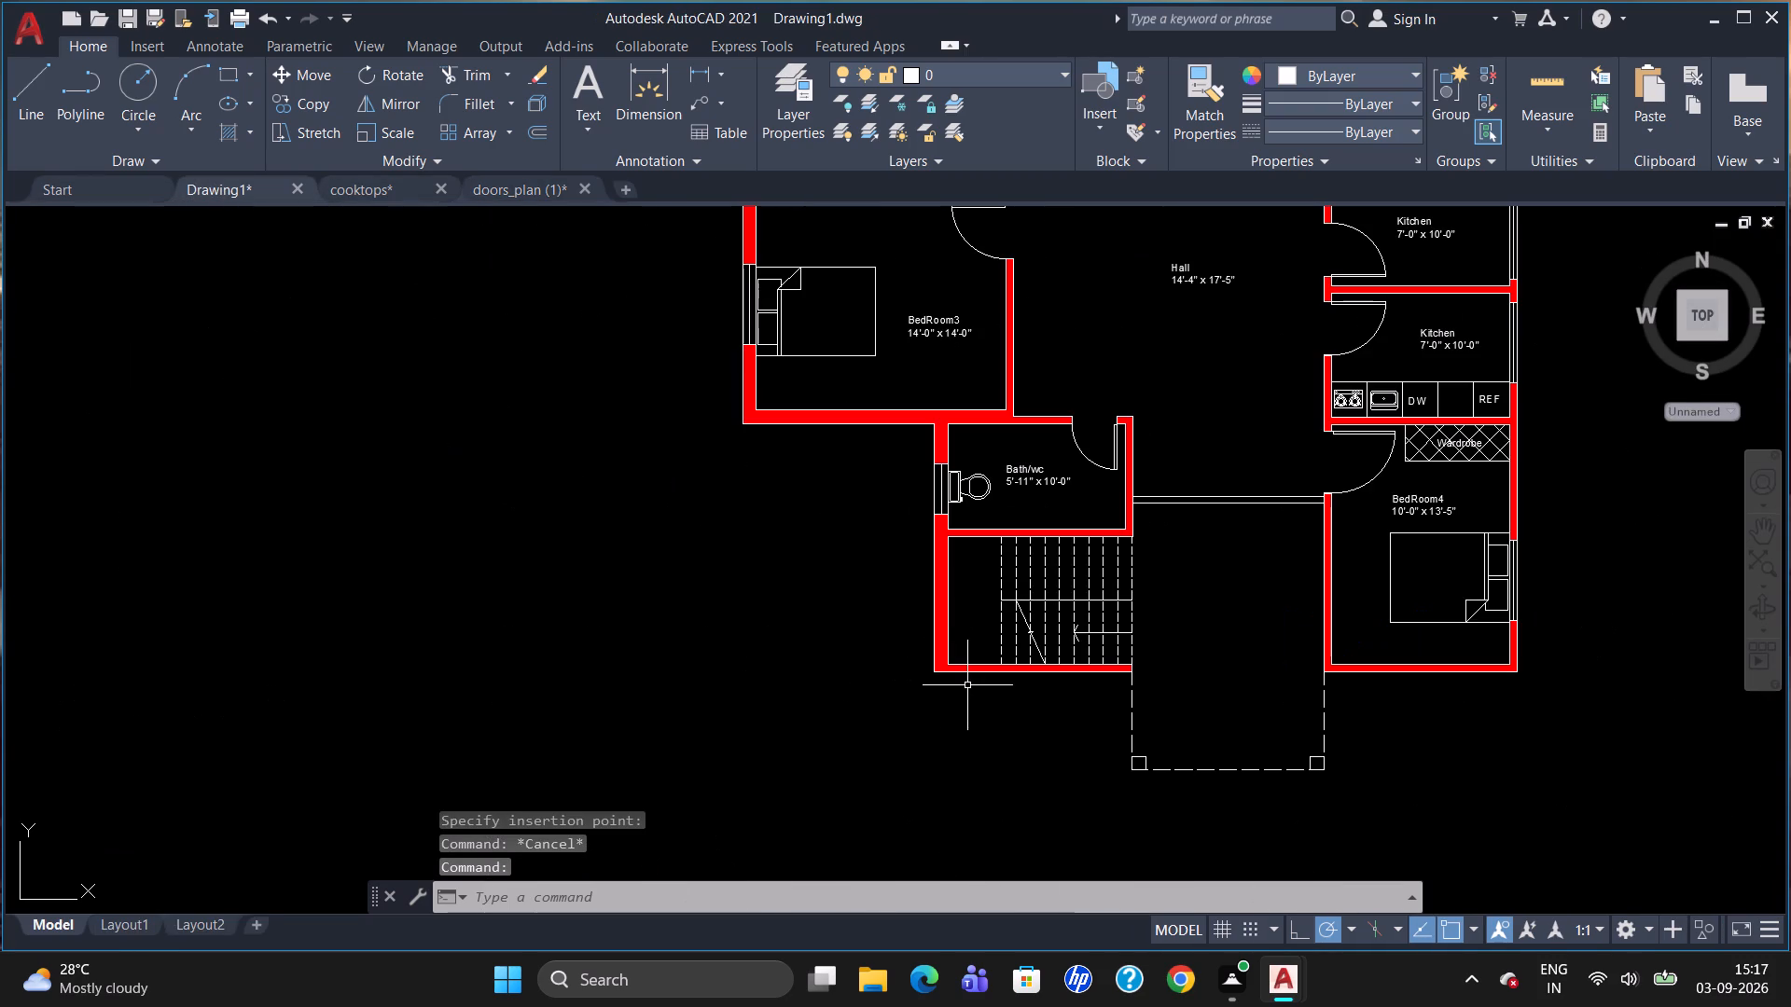
key("ctrl+v")
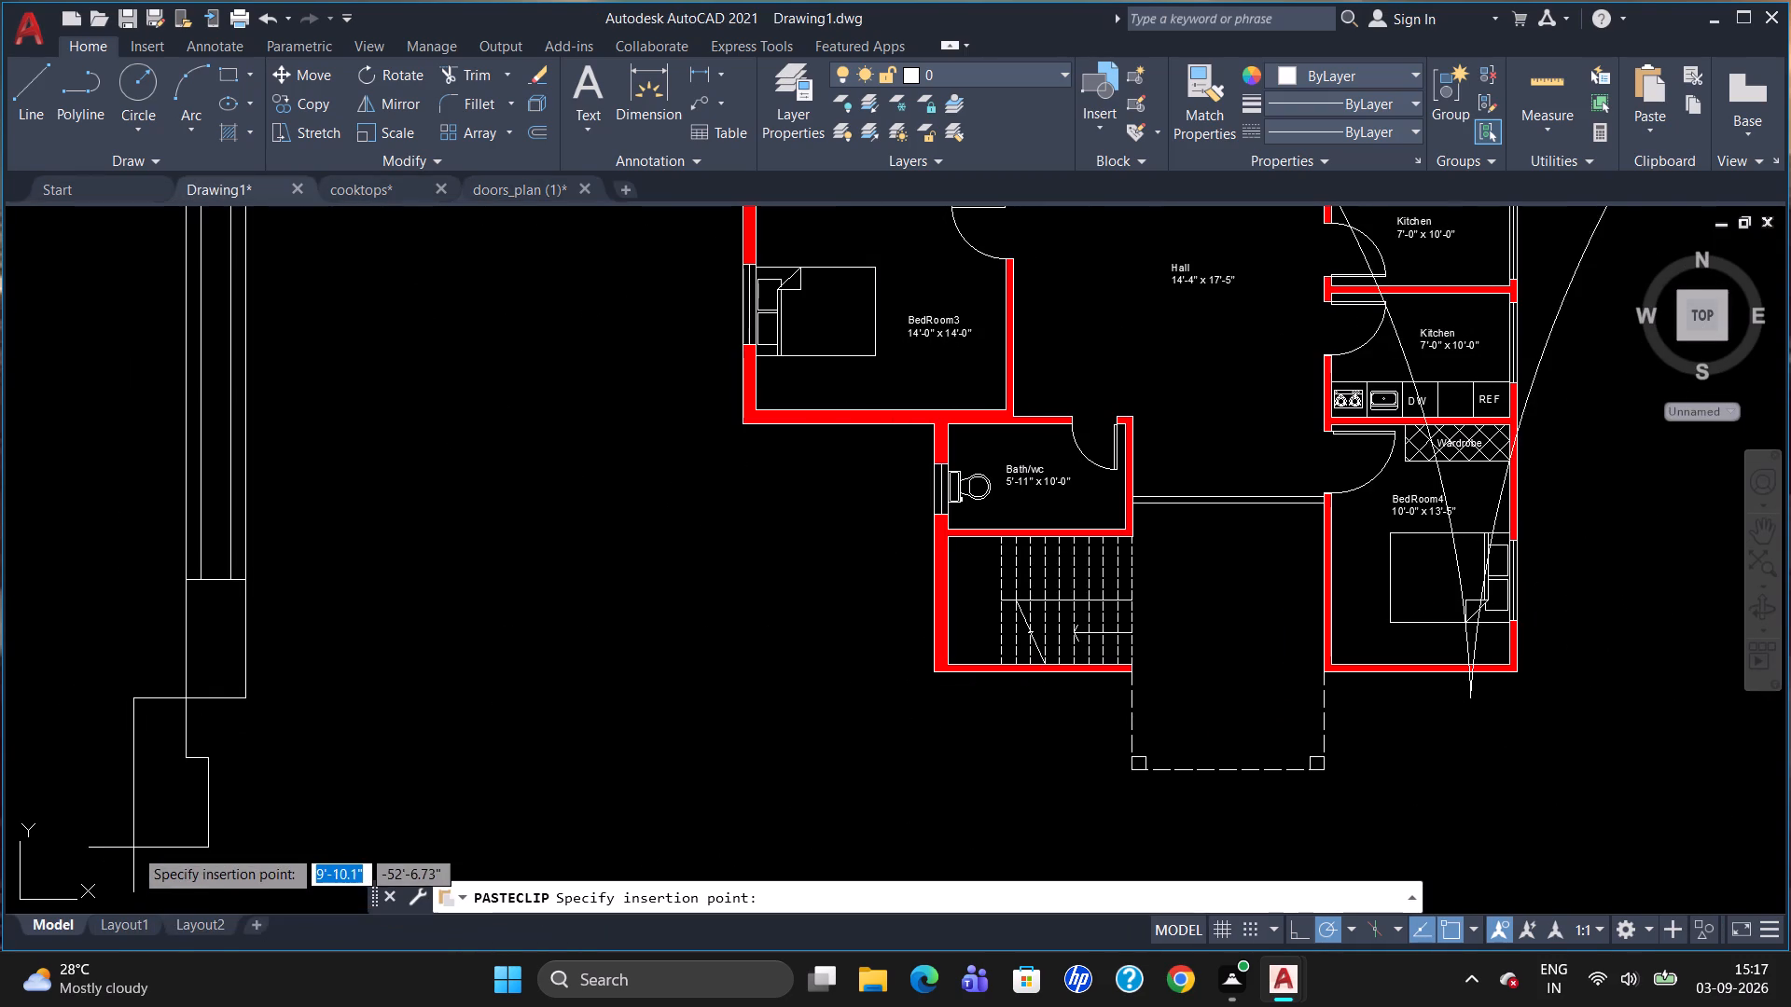
scroll(133, 848, "down", 2)
left_click(783, 759)
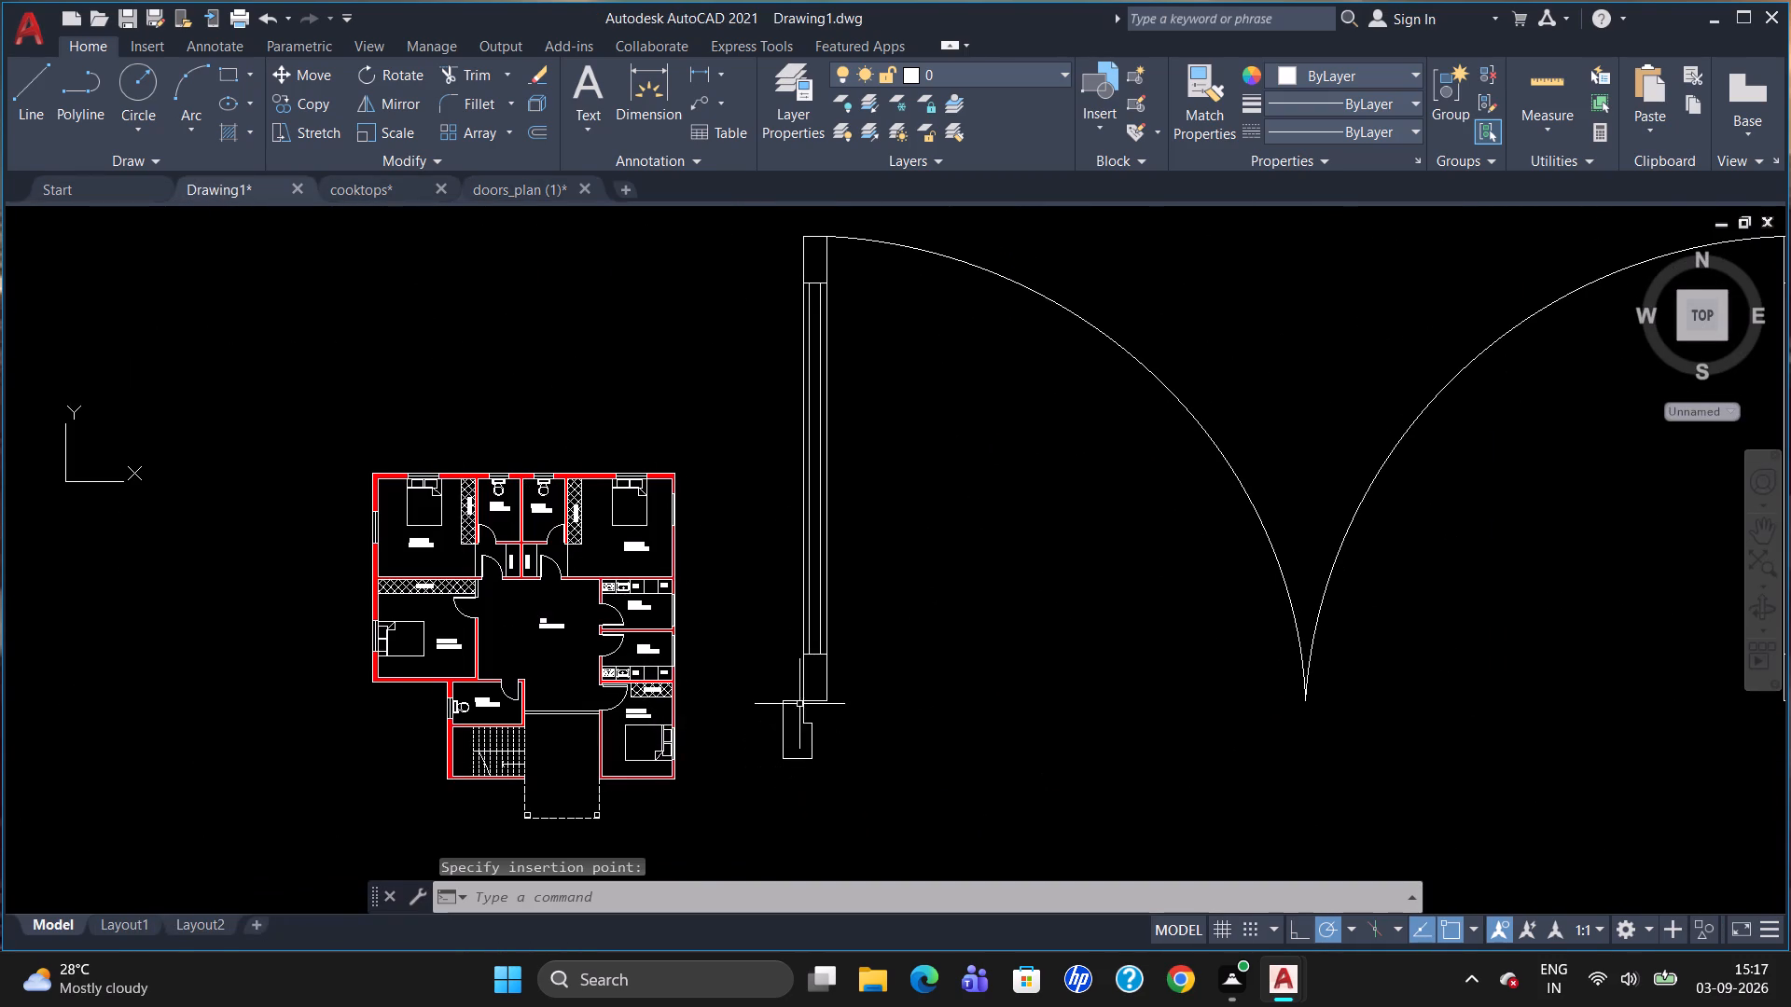
Scale the pasted double door down freehand from its lower-left jamb corner to about a third of the floor plan's width.
left_click(801, 696)
type("sc")
key("Return")
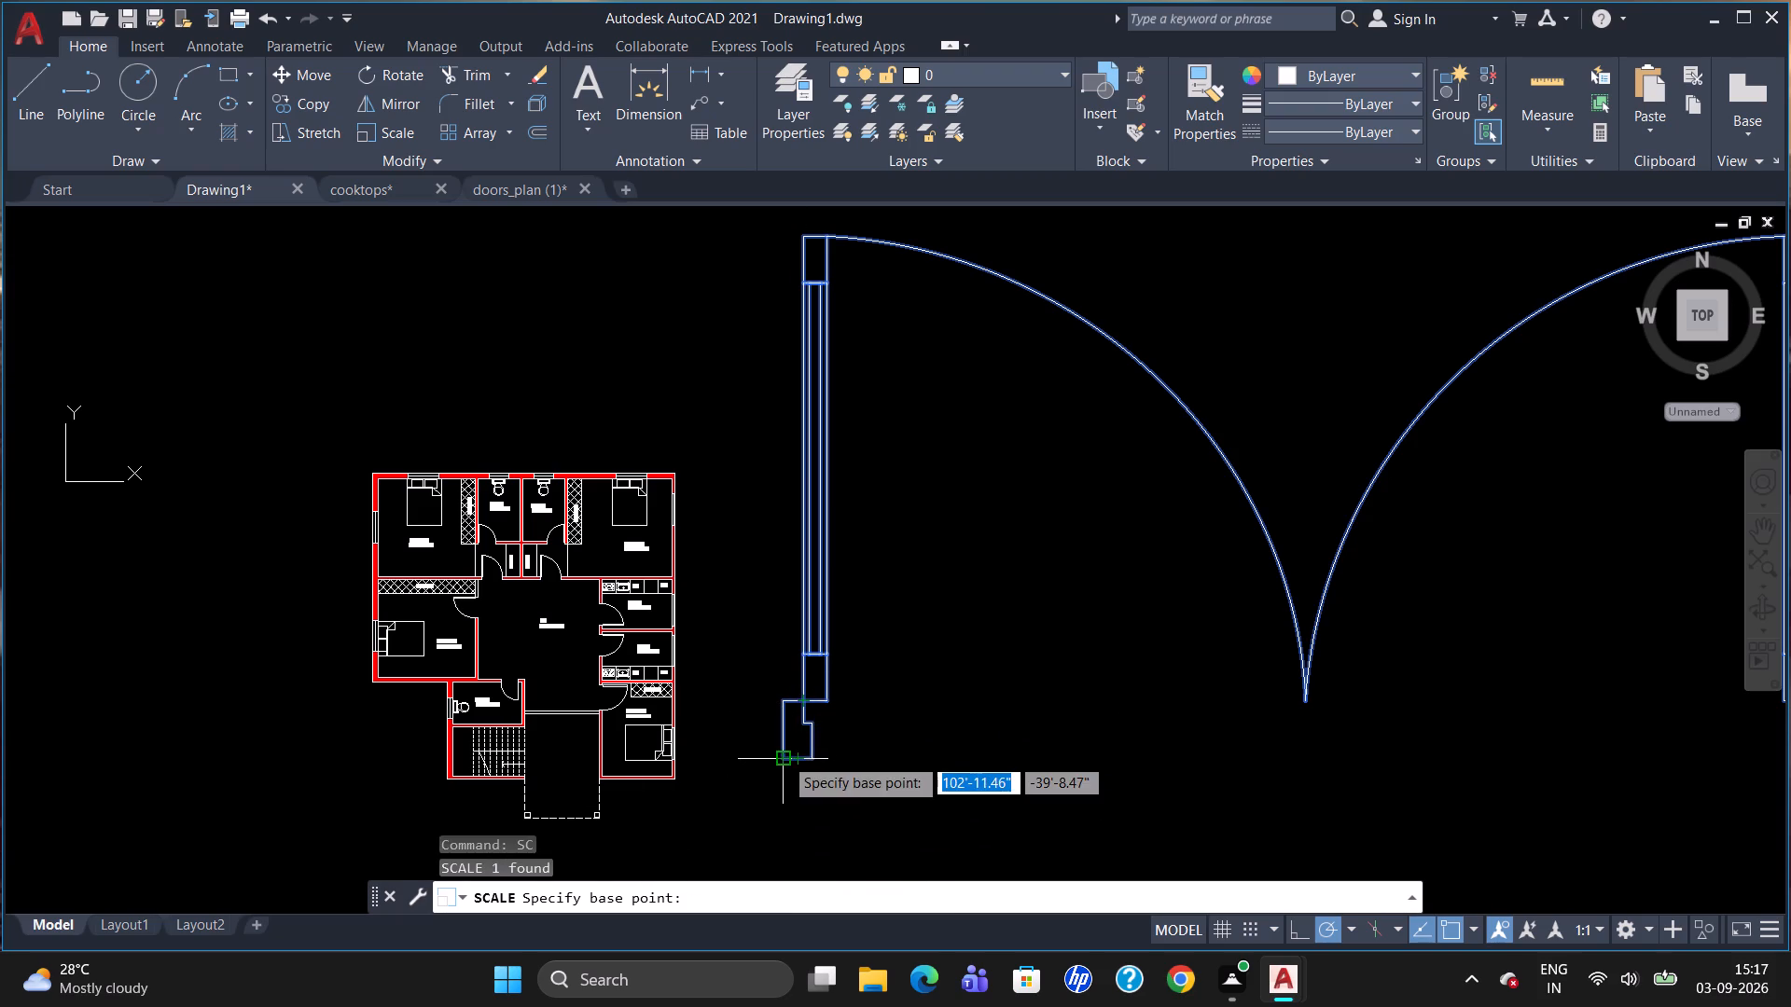
left_click_drag(784, 756, 788, 745)
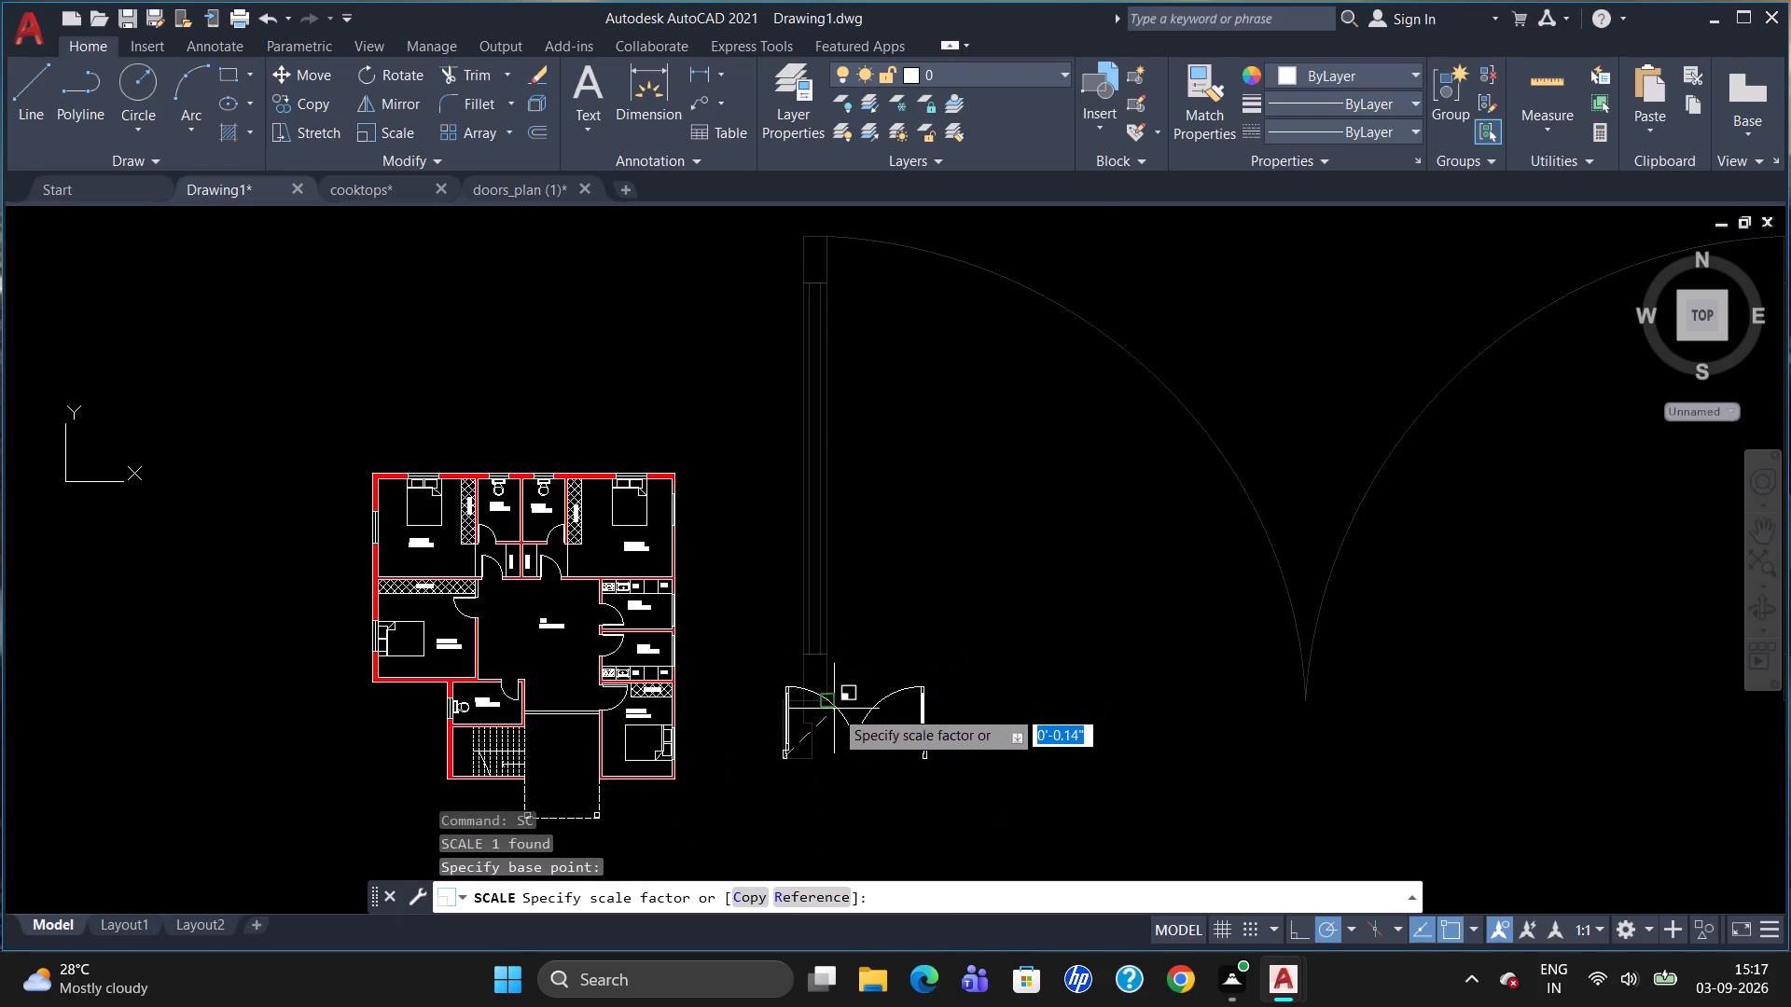
left_click(819, 732)
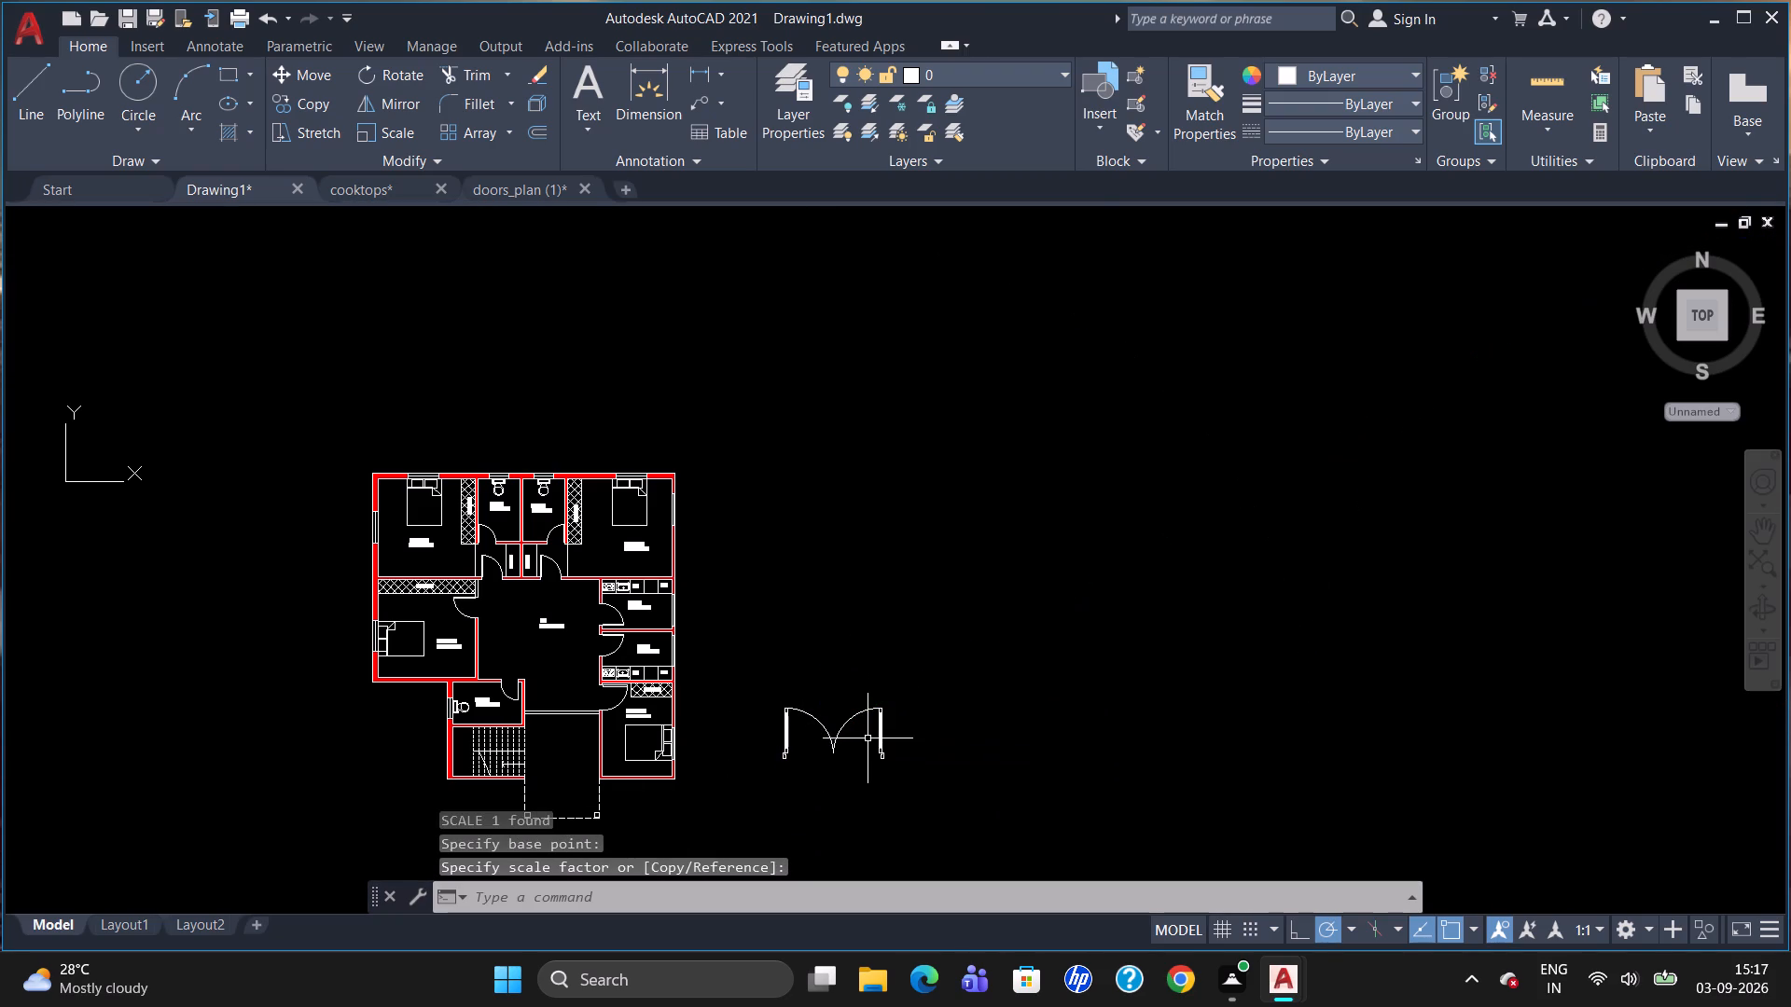
Draw a short jamb line across the Hall's double entrance lines near the Bath/wc wall, trying a tracked offset of 1'6" from that wall.
scroll(467, 779, "up", 3)
scroll(595, 617, "down", 2)
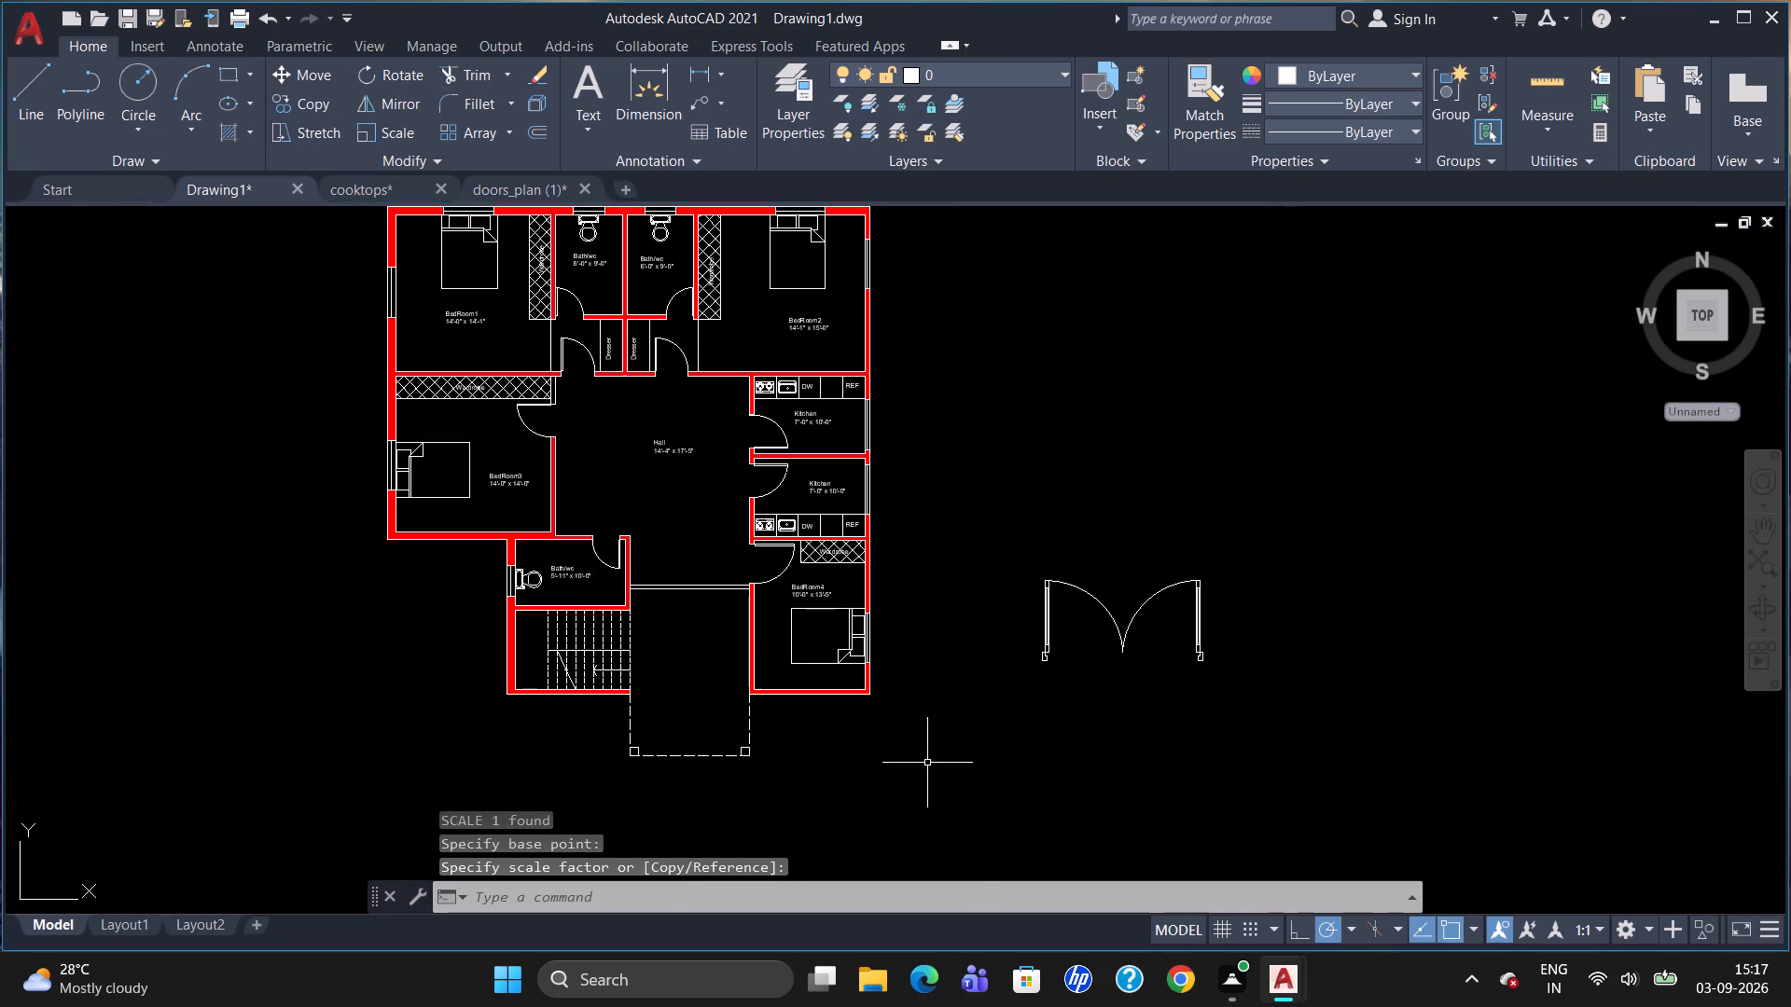
scroll(665, 615, "up", 1)
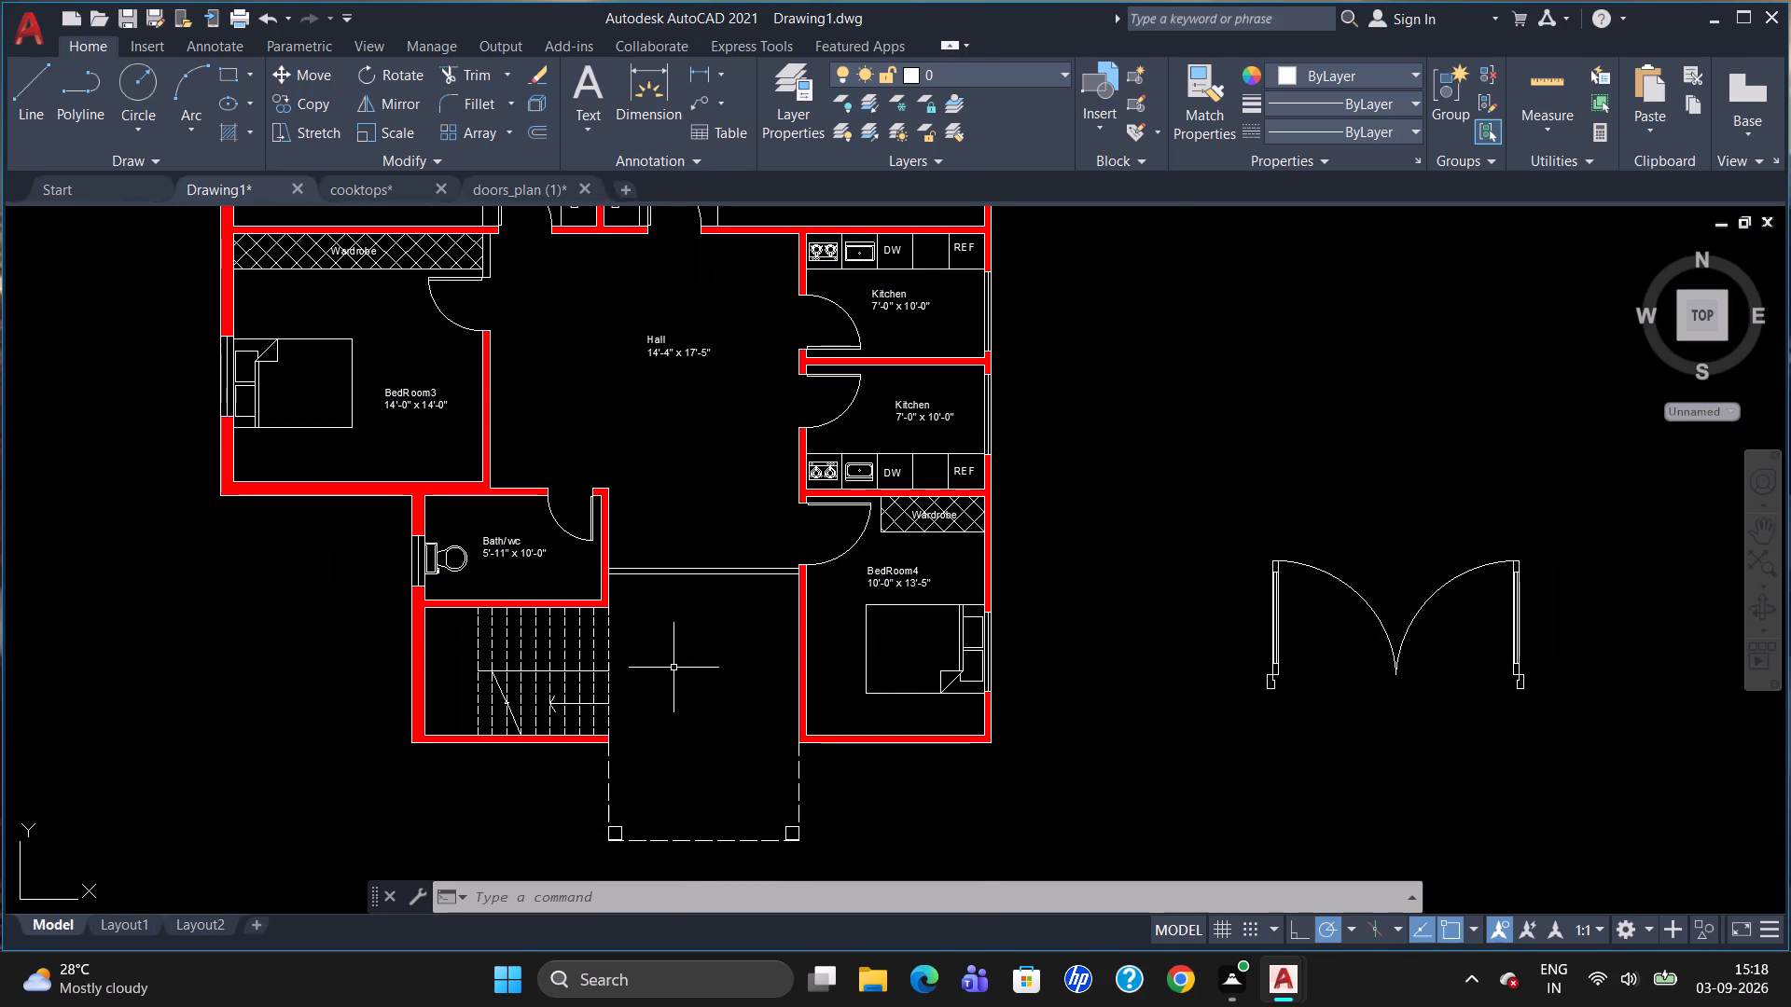
scroll(678, 668, "up", 1)
key("l")
key("Return")
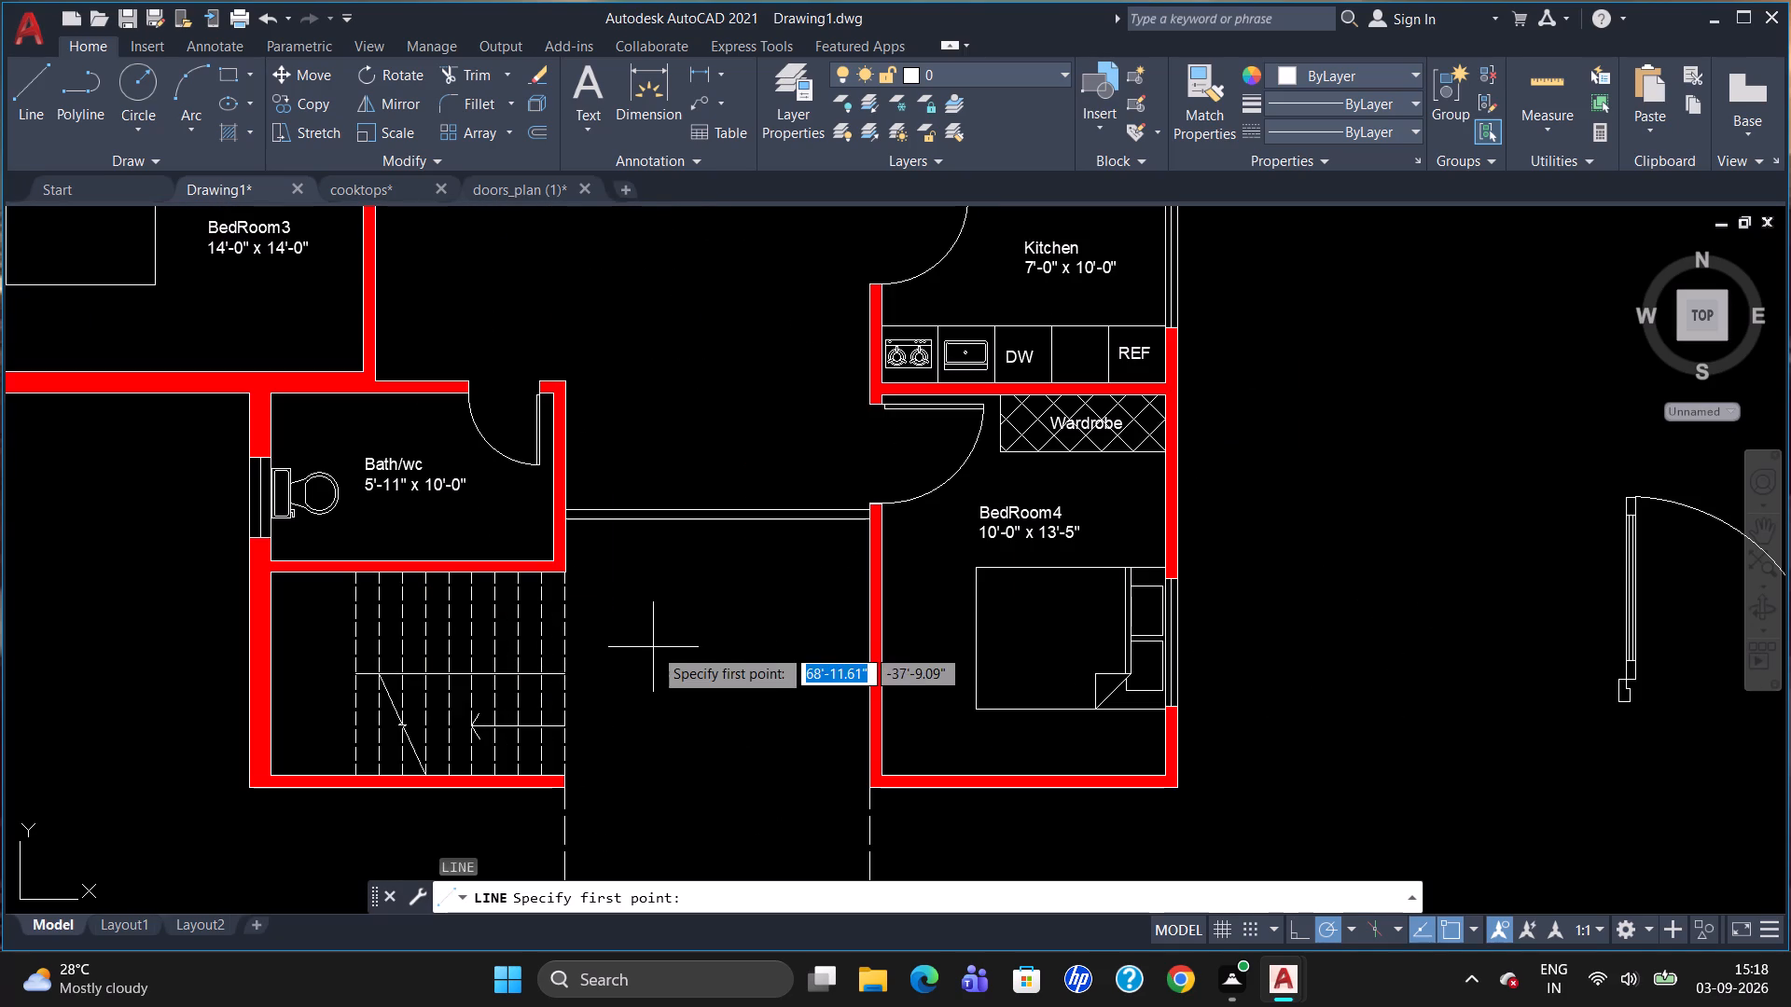
scroll(582, 455, "up", 2)
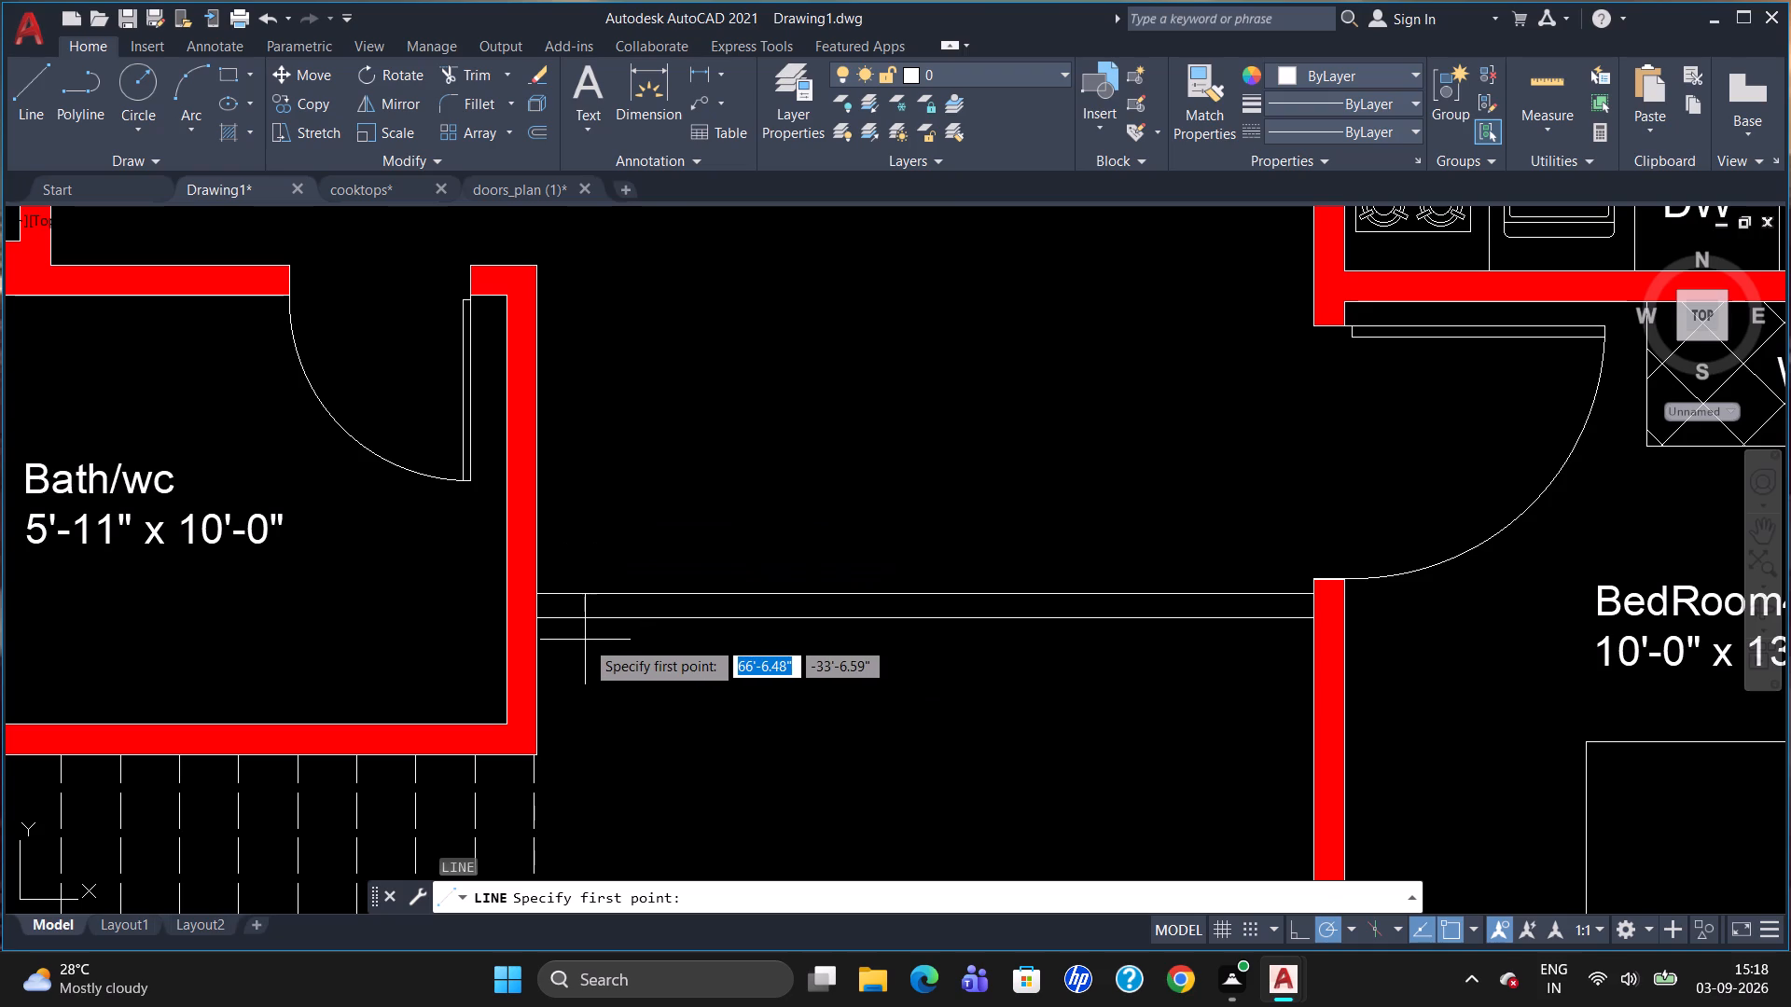
key("y")
key("BackSpace")
type("tk")
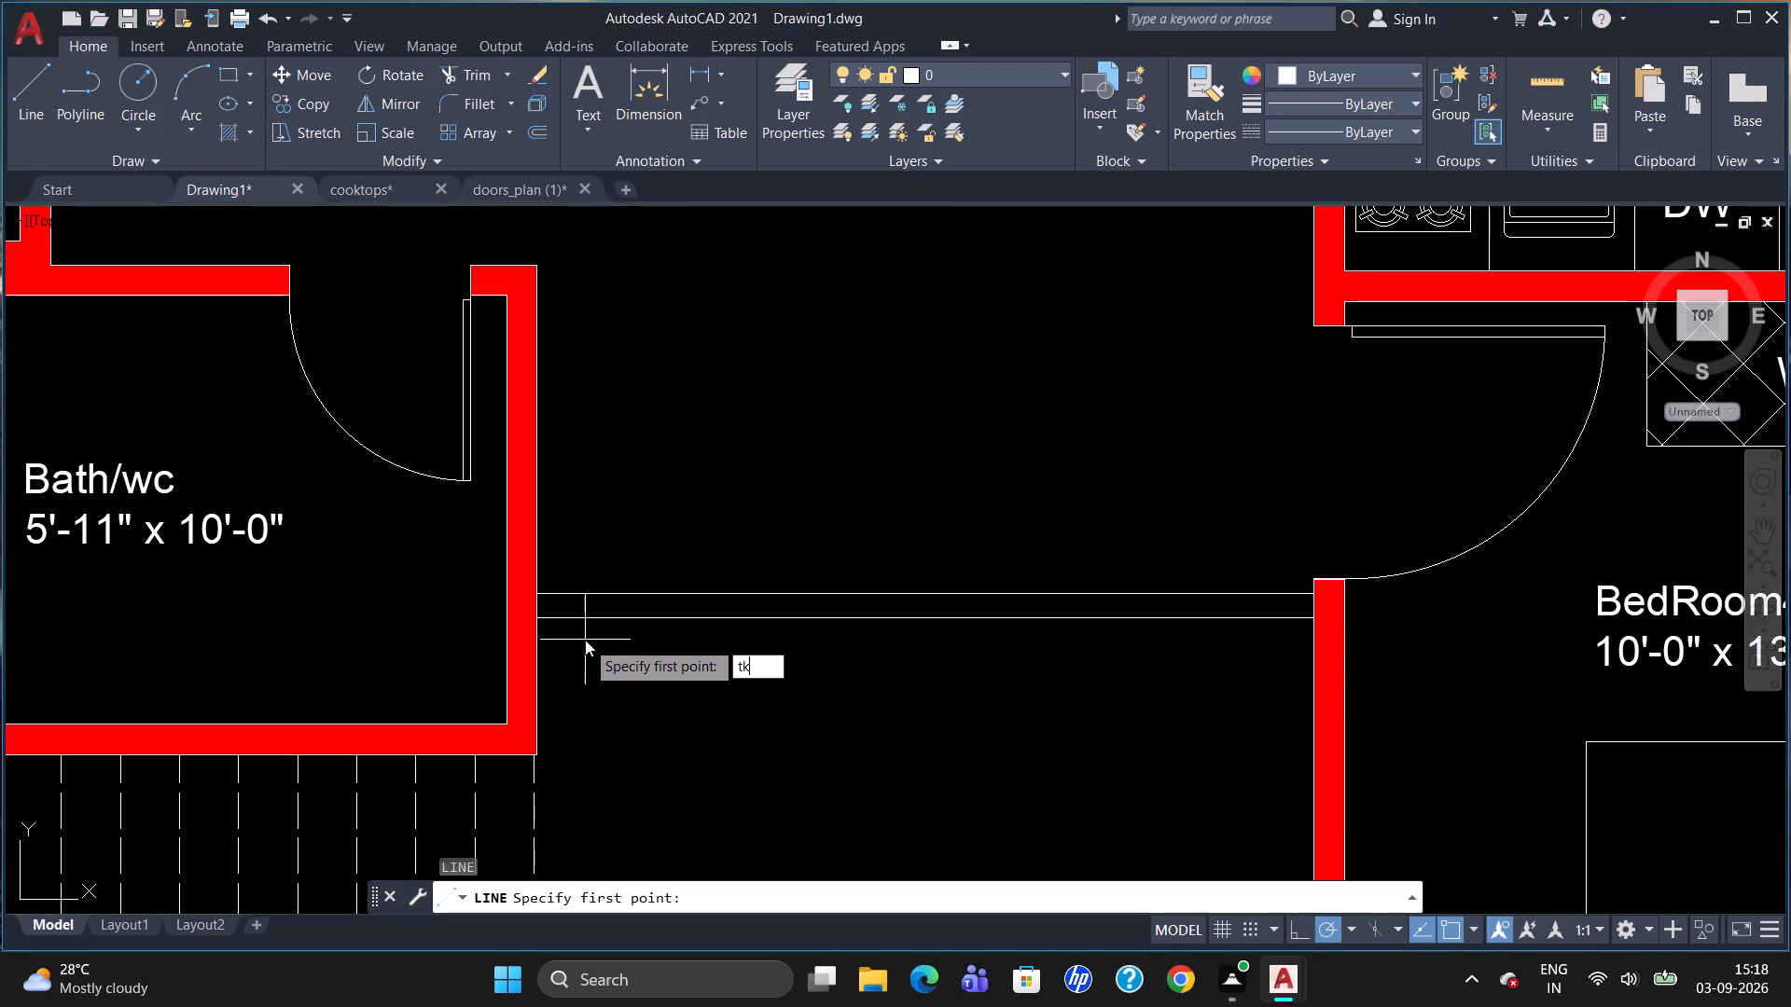
key("Return")
left_click(529, 617)
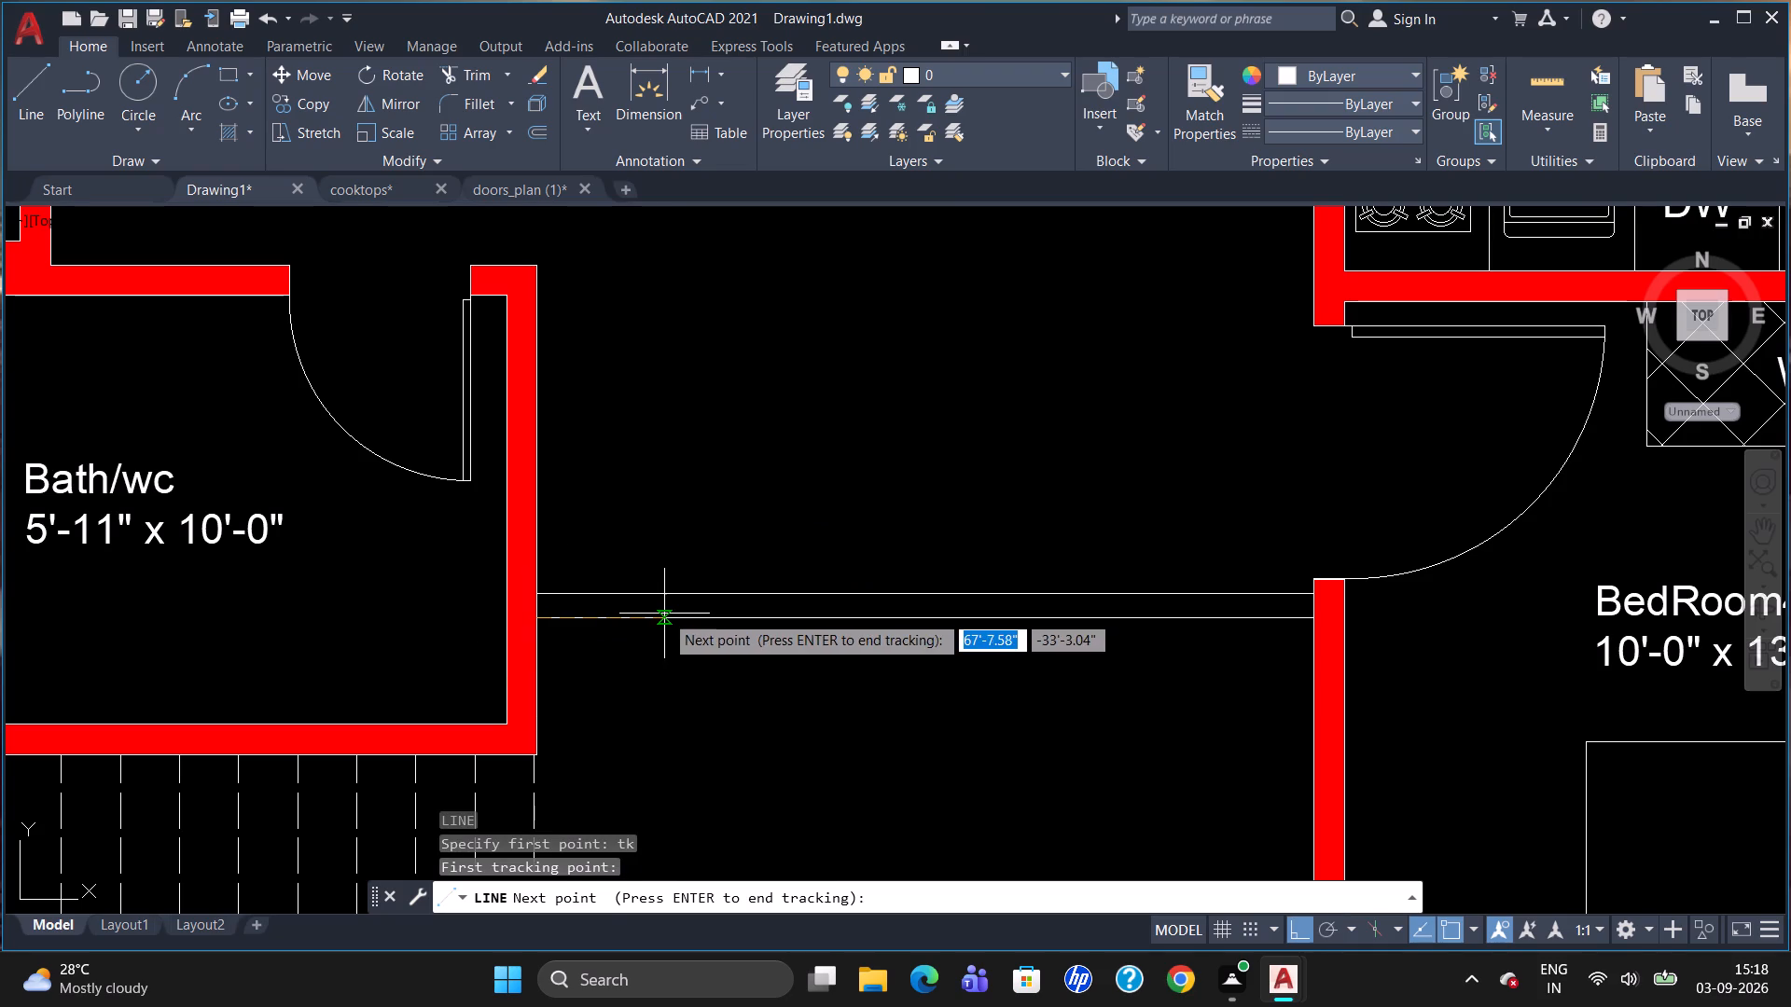
left_click(664, 614)
type("1'6\"")
key("Return")
key("Return")
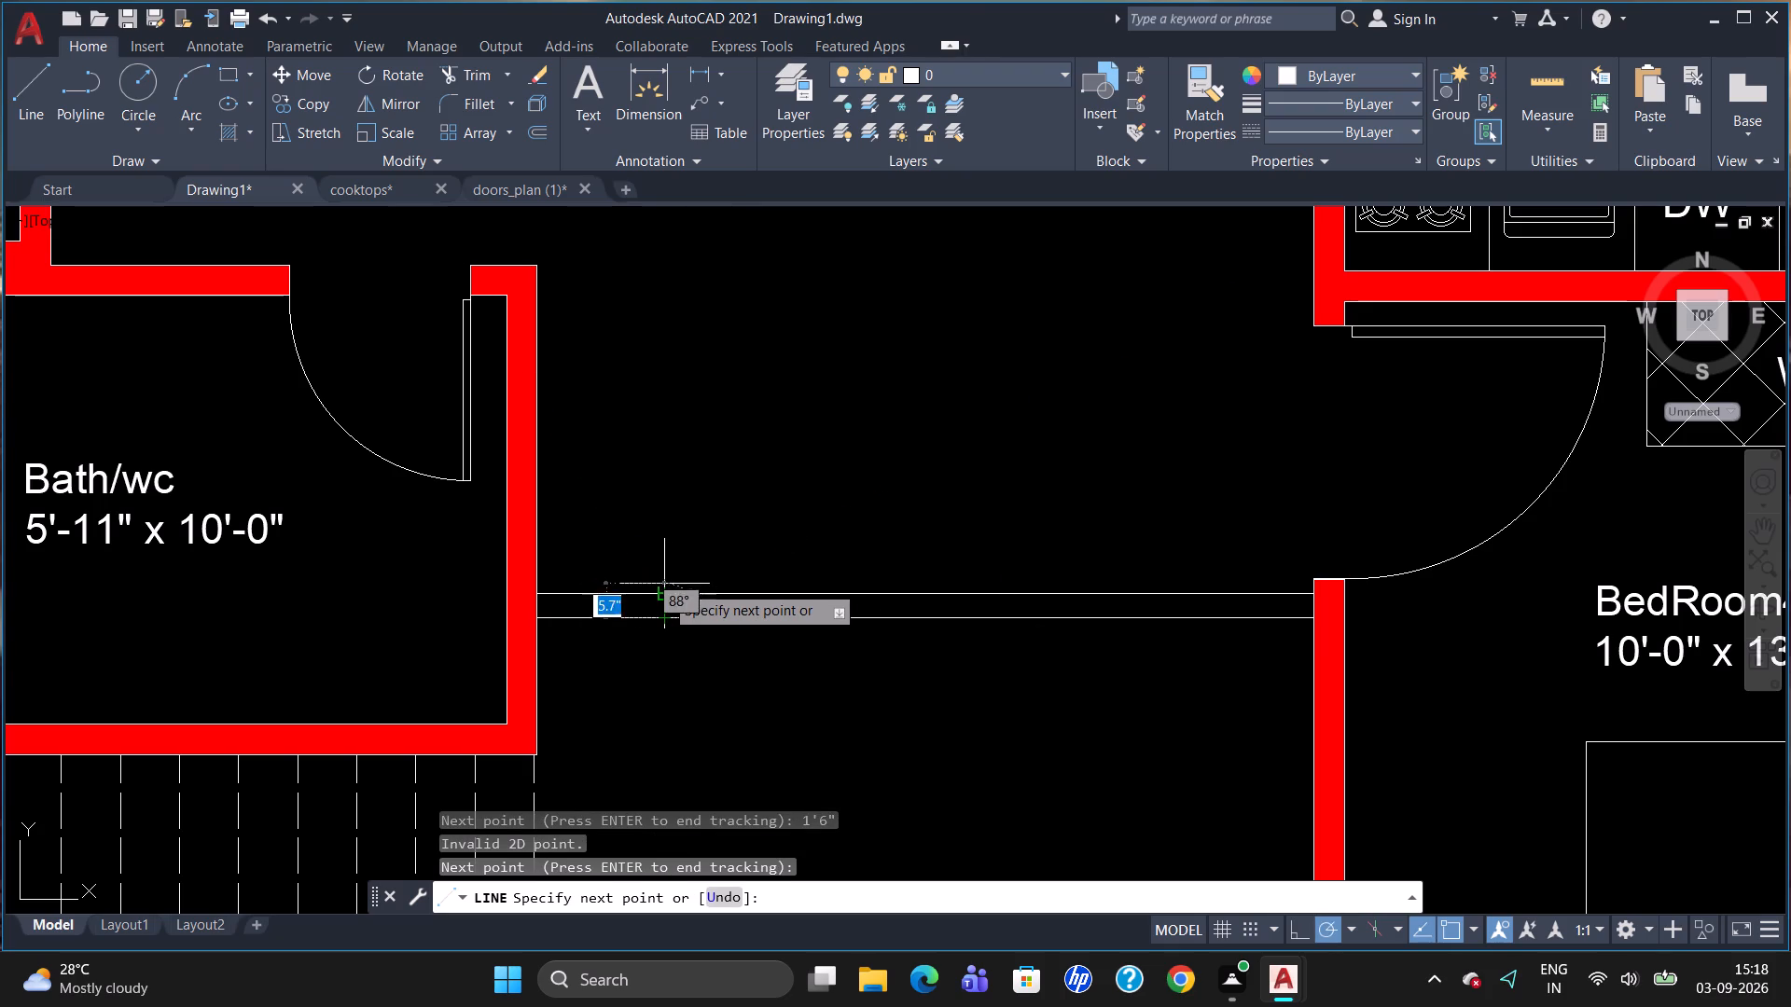
scroll(663, 584, "up", 2)
left_click(660, 606)
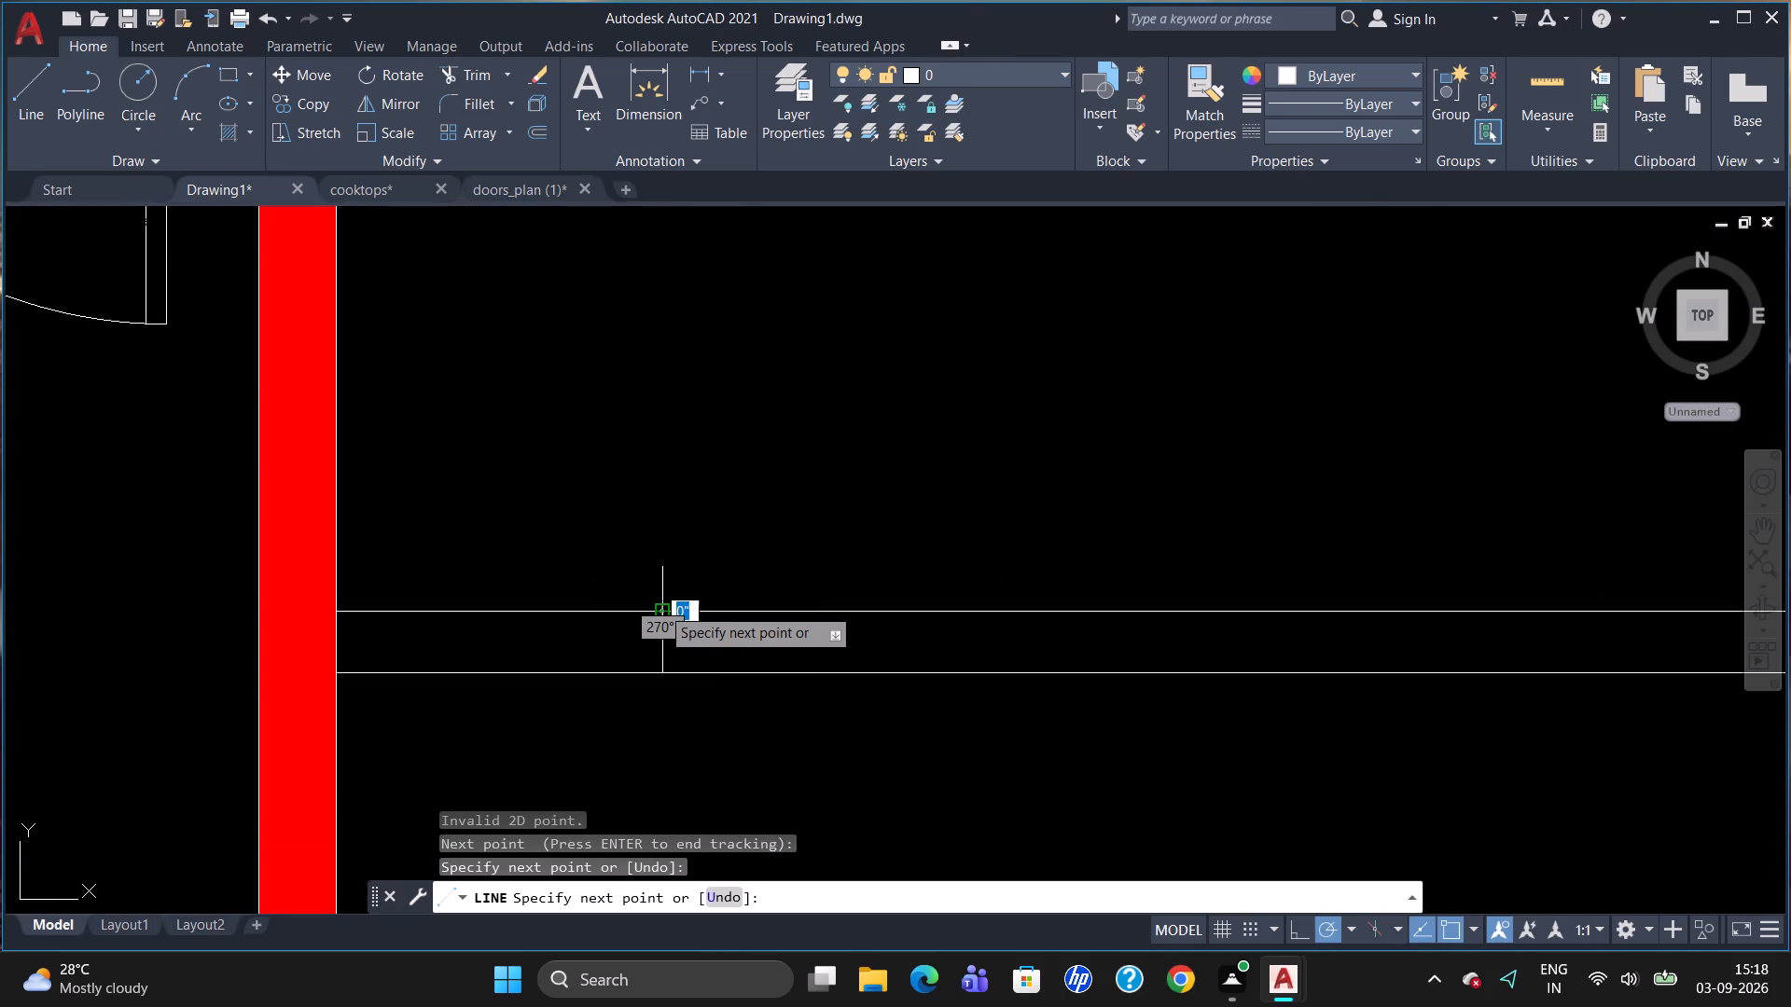
key("Escape")
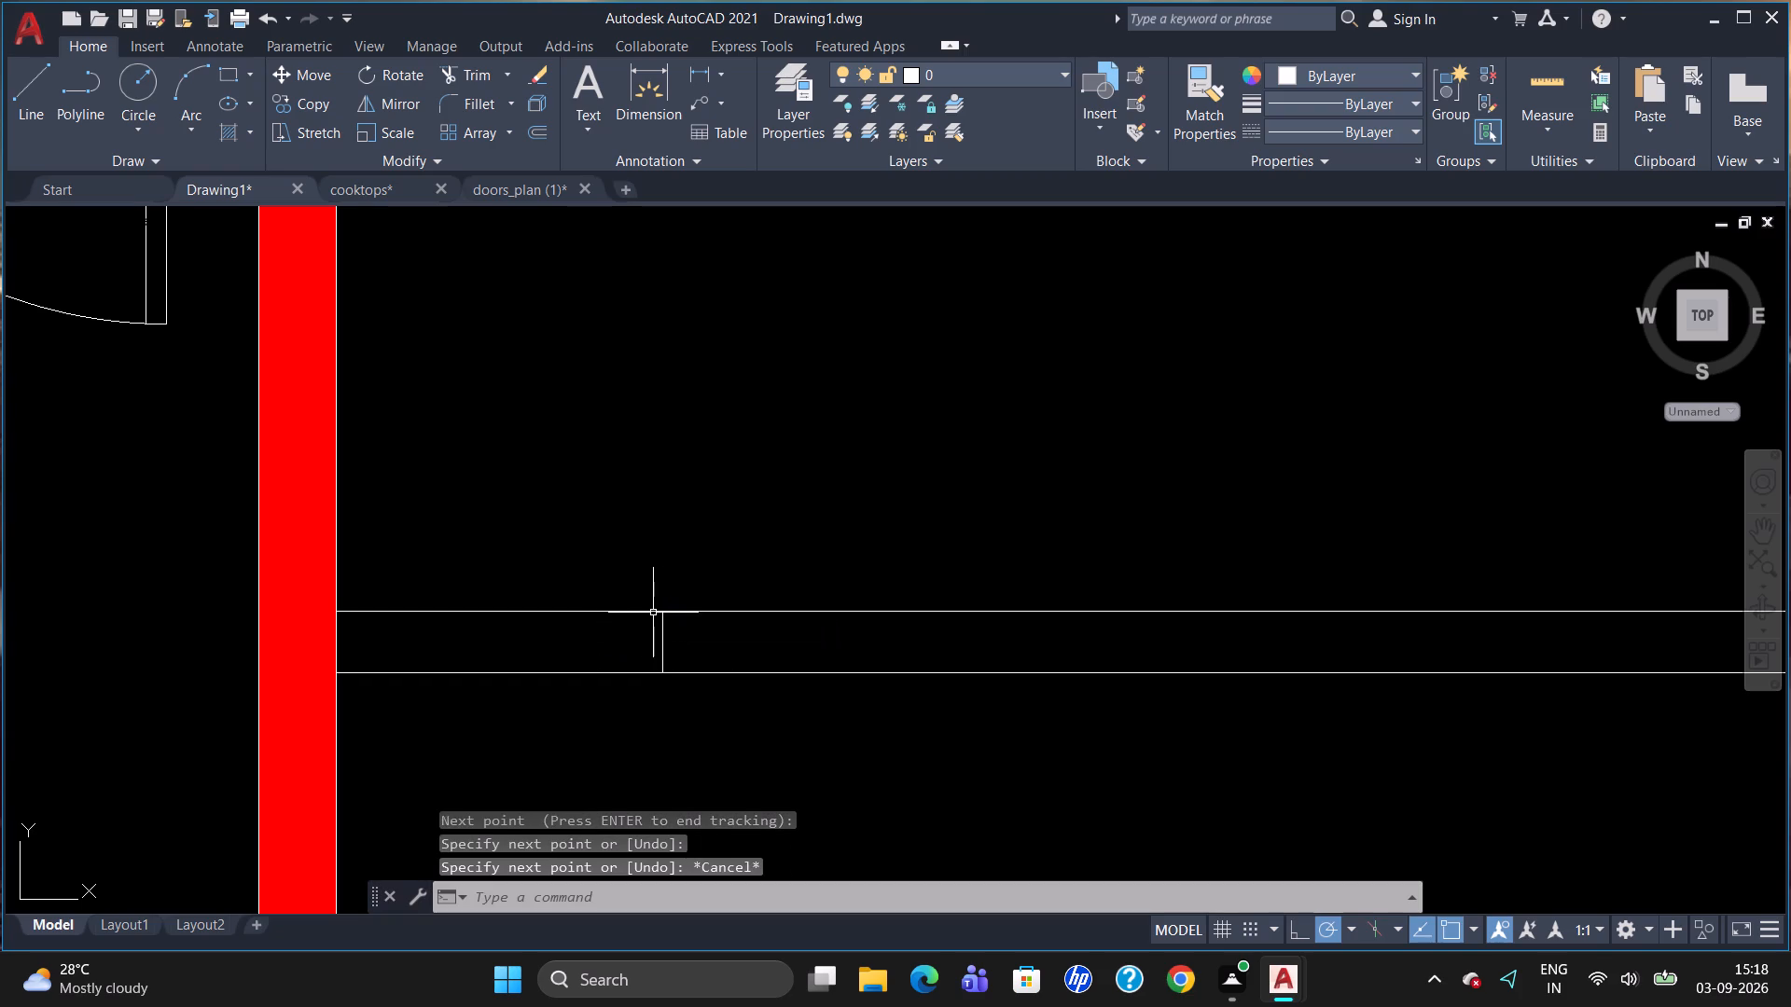
Draw a short jamb line across the Hall's double entrance lines, tracked 1'6" from the BedRoom4 wall.
scroll(640, 602, "down", 2)
key("l")
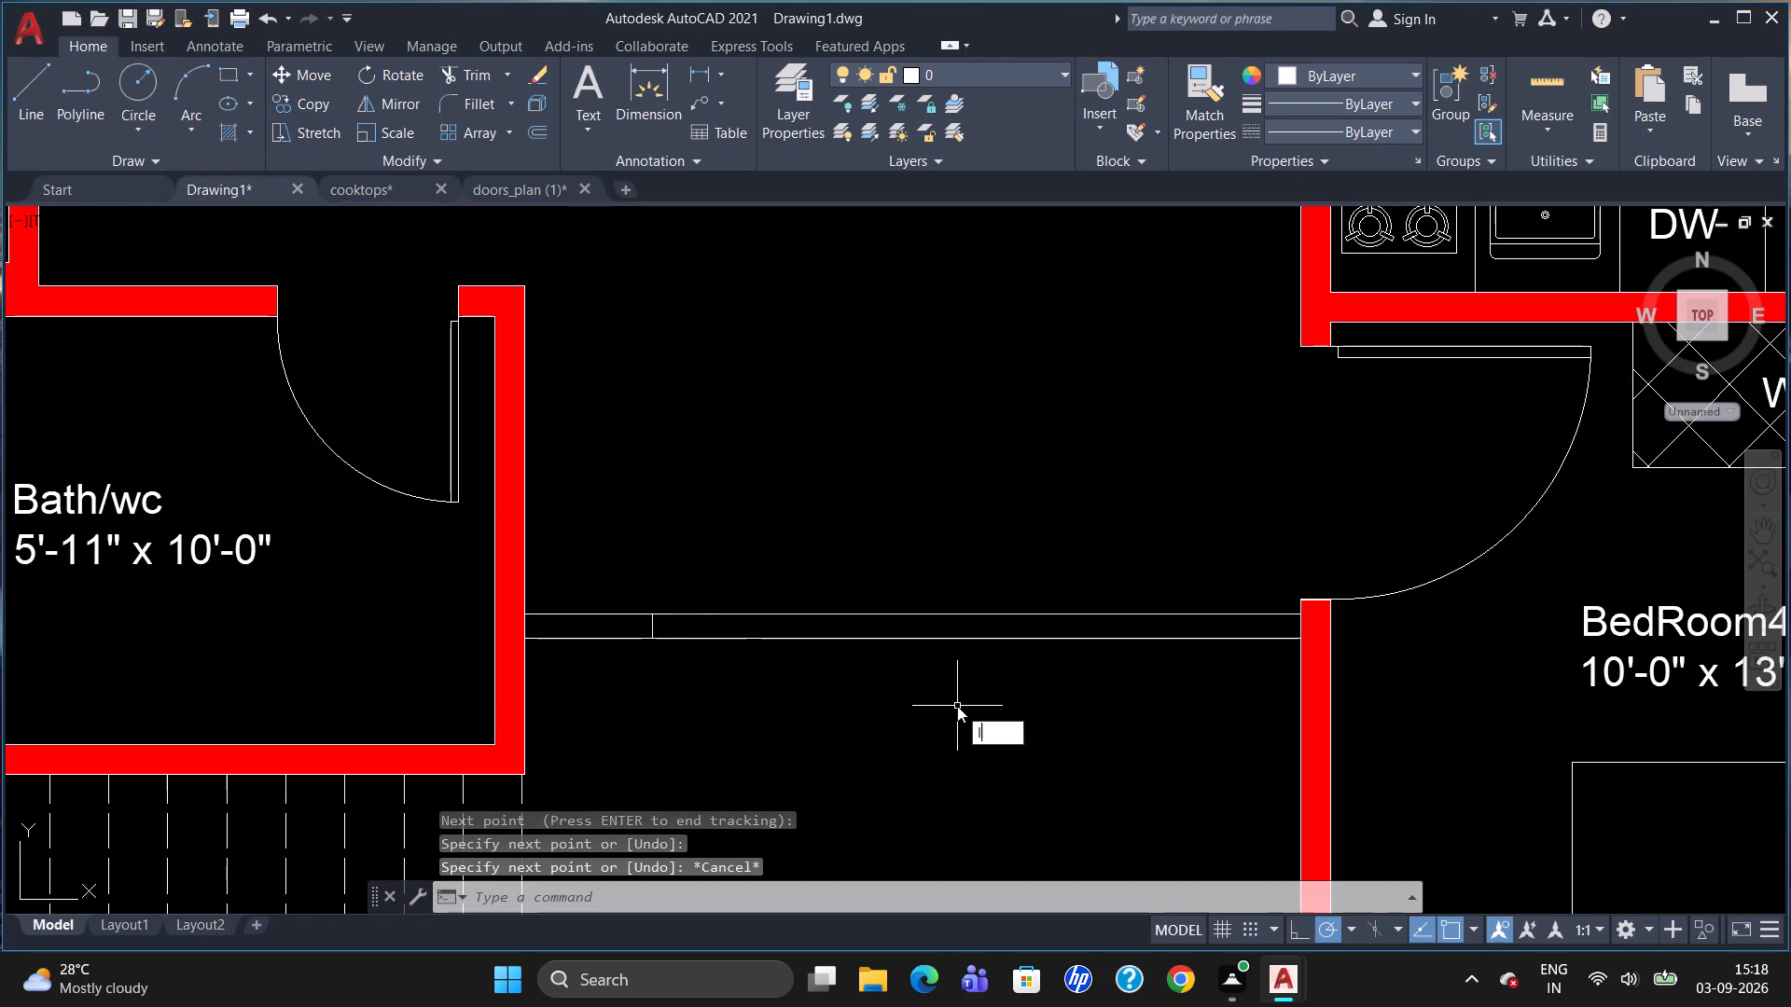
key("Return")
type("tk")
key("Return")
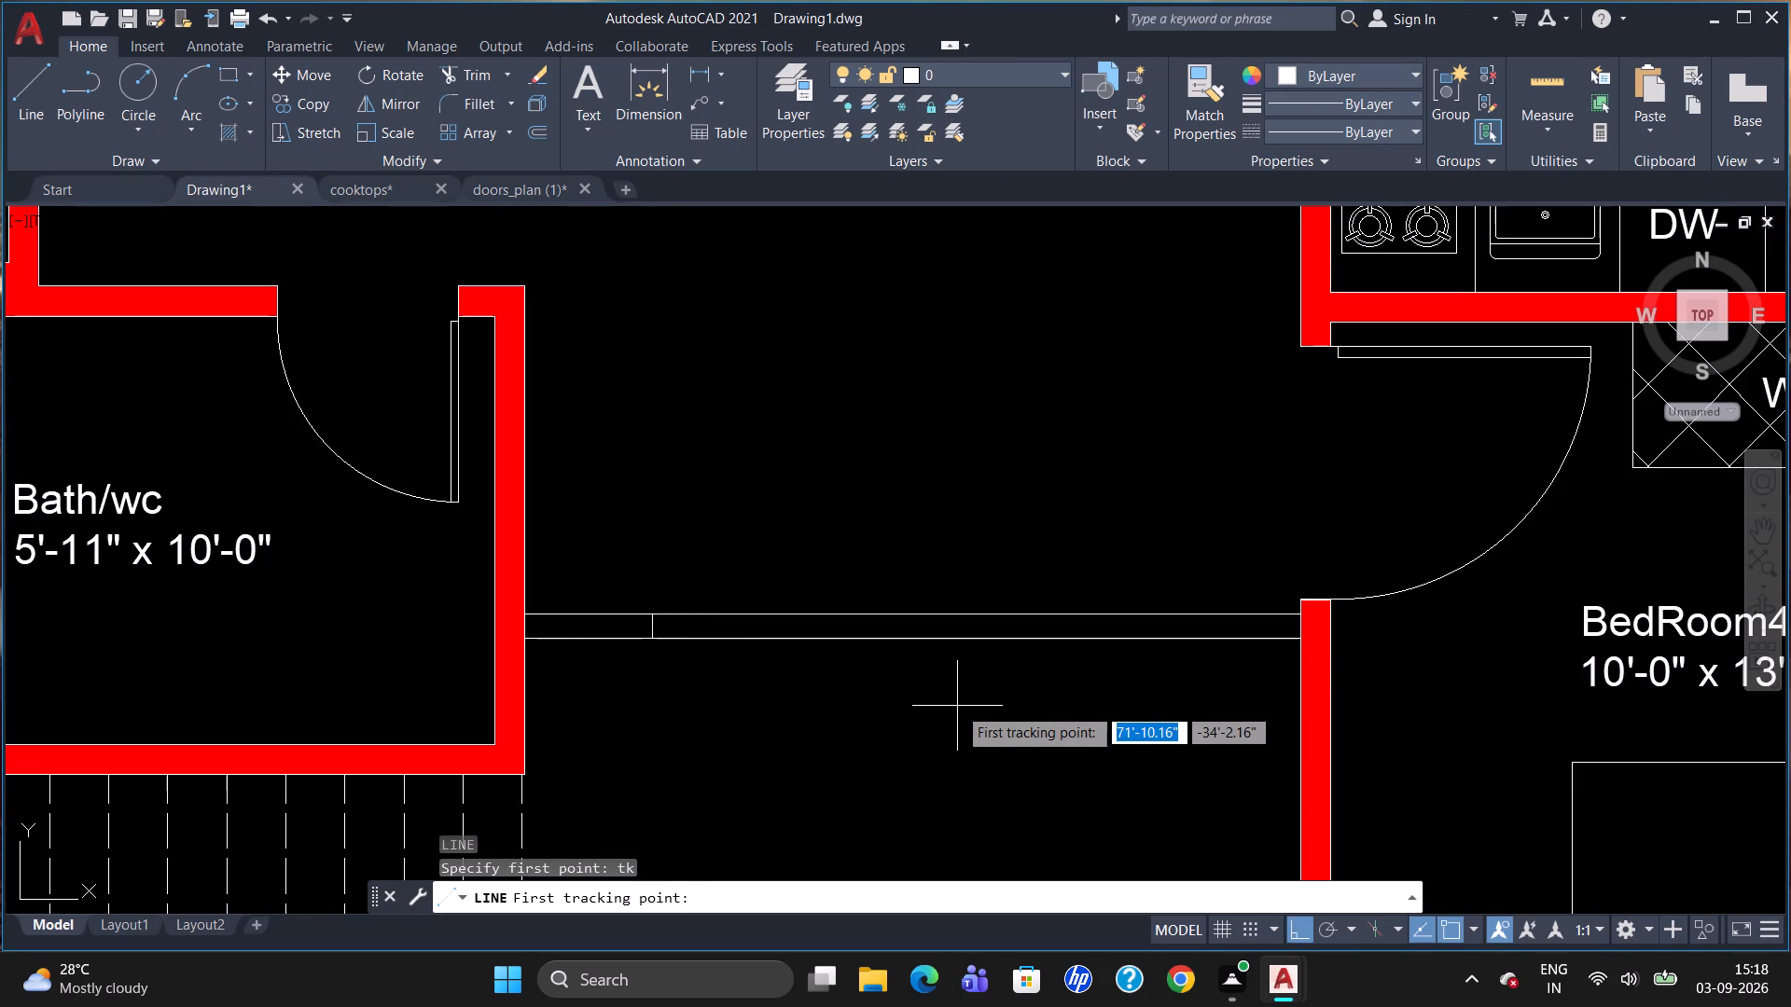
left_click(1284, 637)
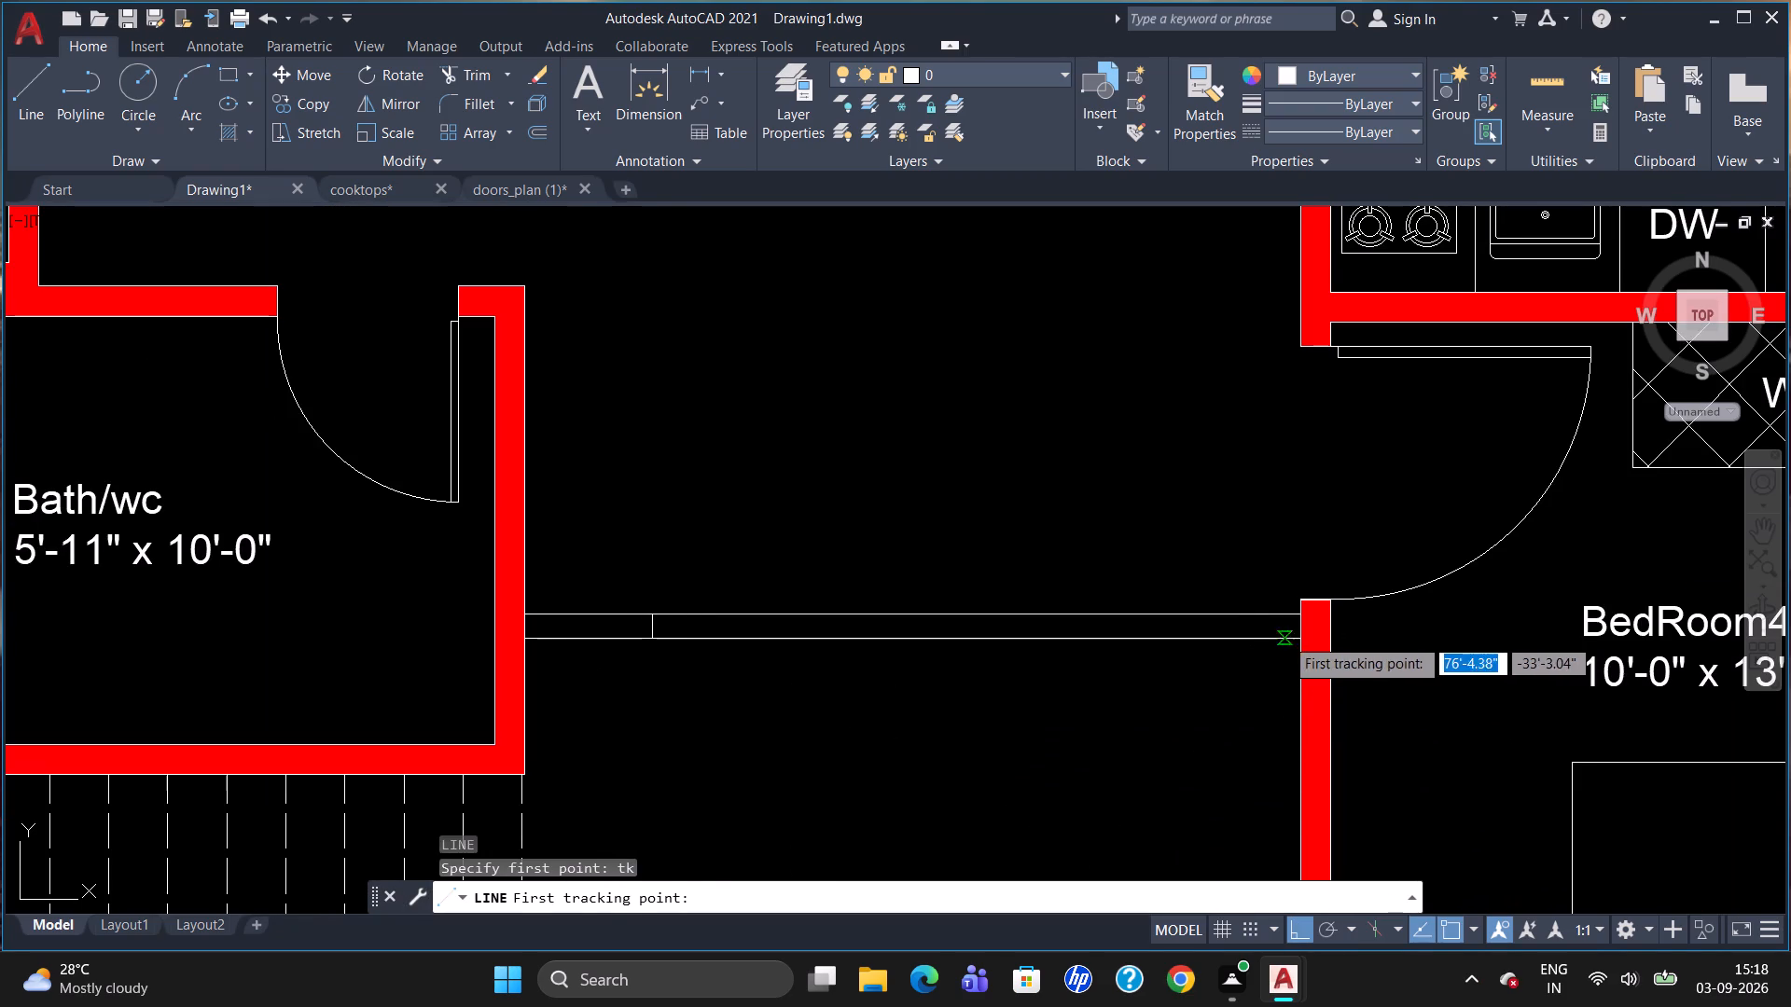
type("1'6\"")
key("Return")
key("Return")
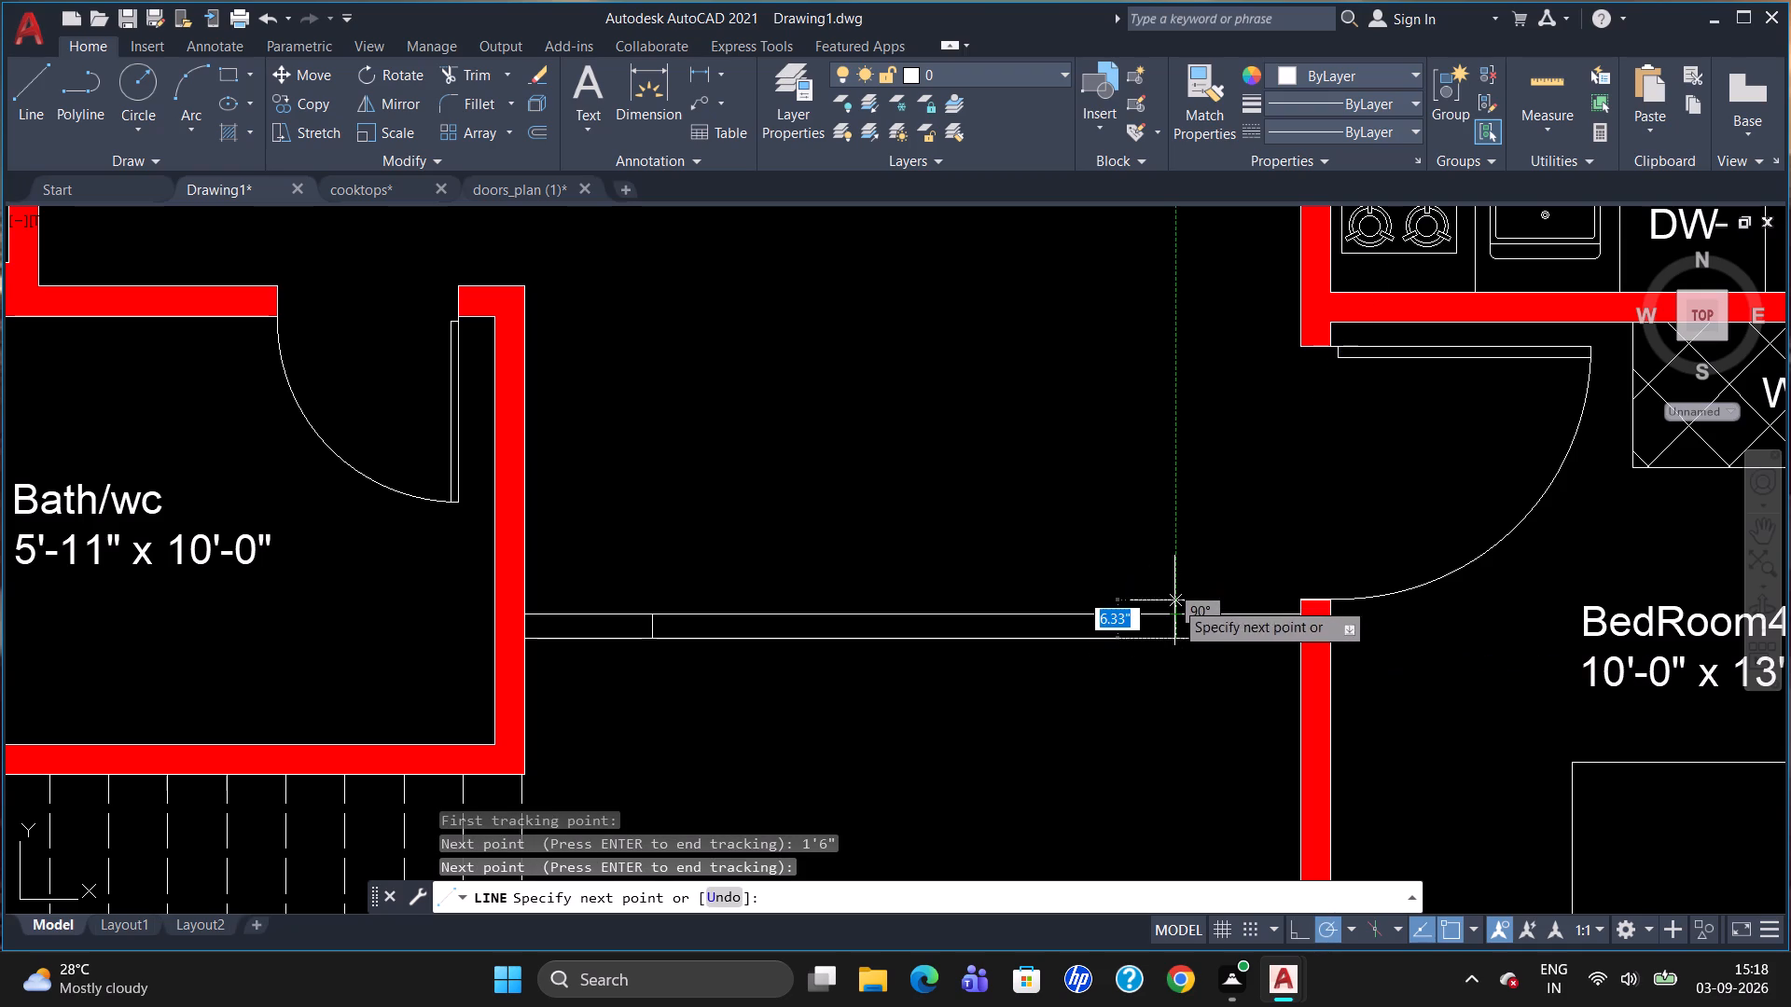
left_click(1172, 607)
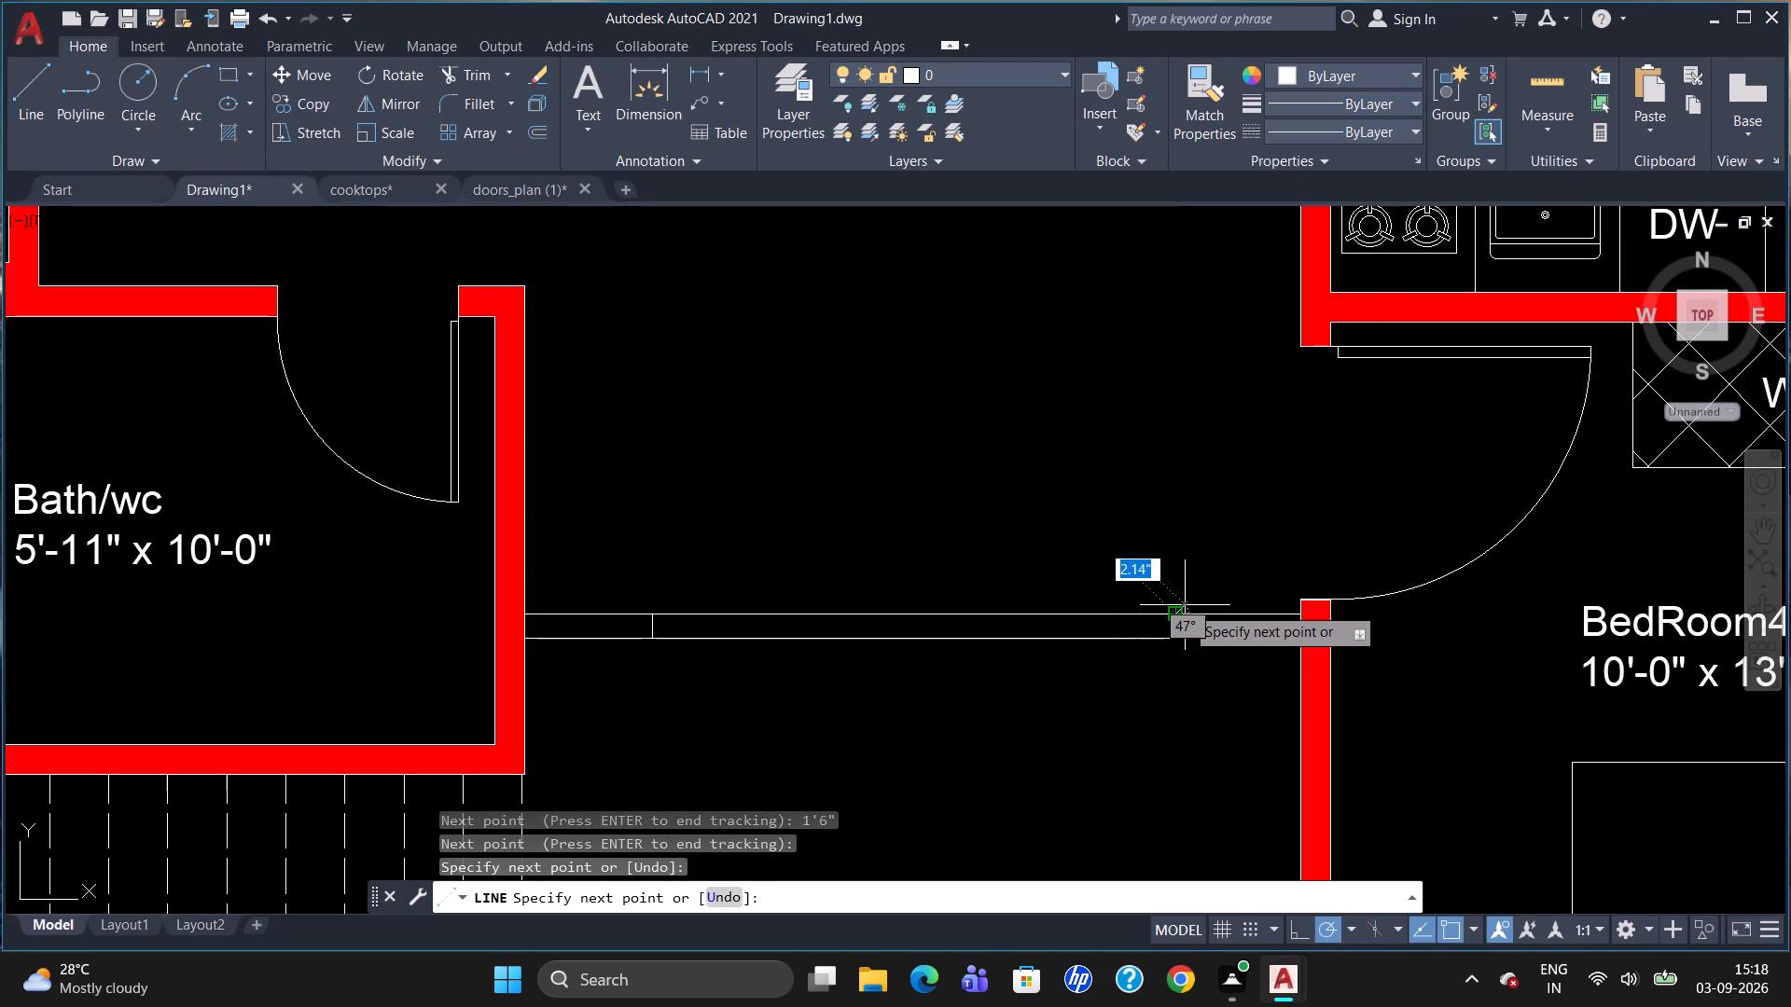
key("Escape")
scroll(1111, 650, "down", 2)
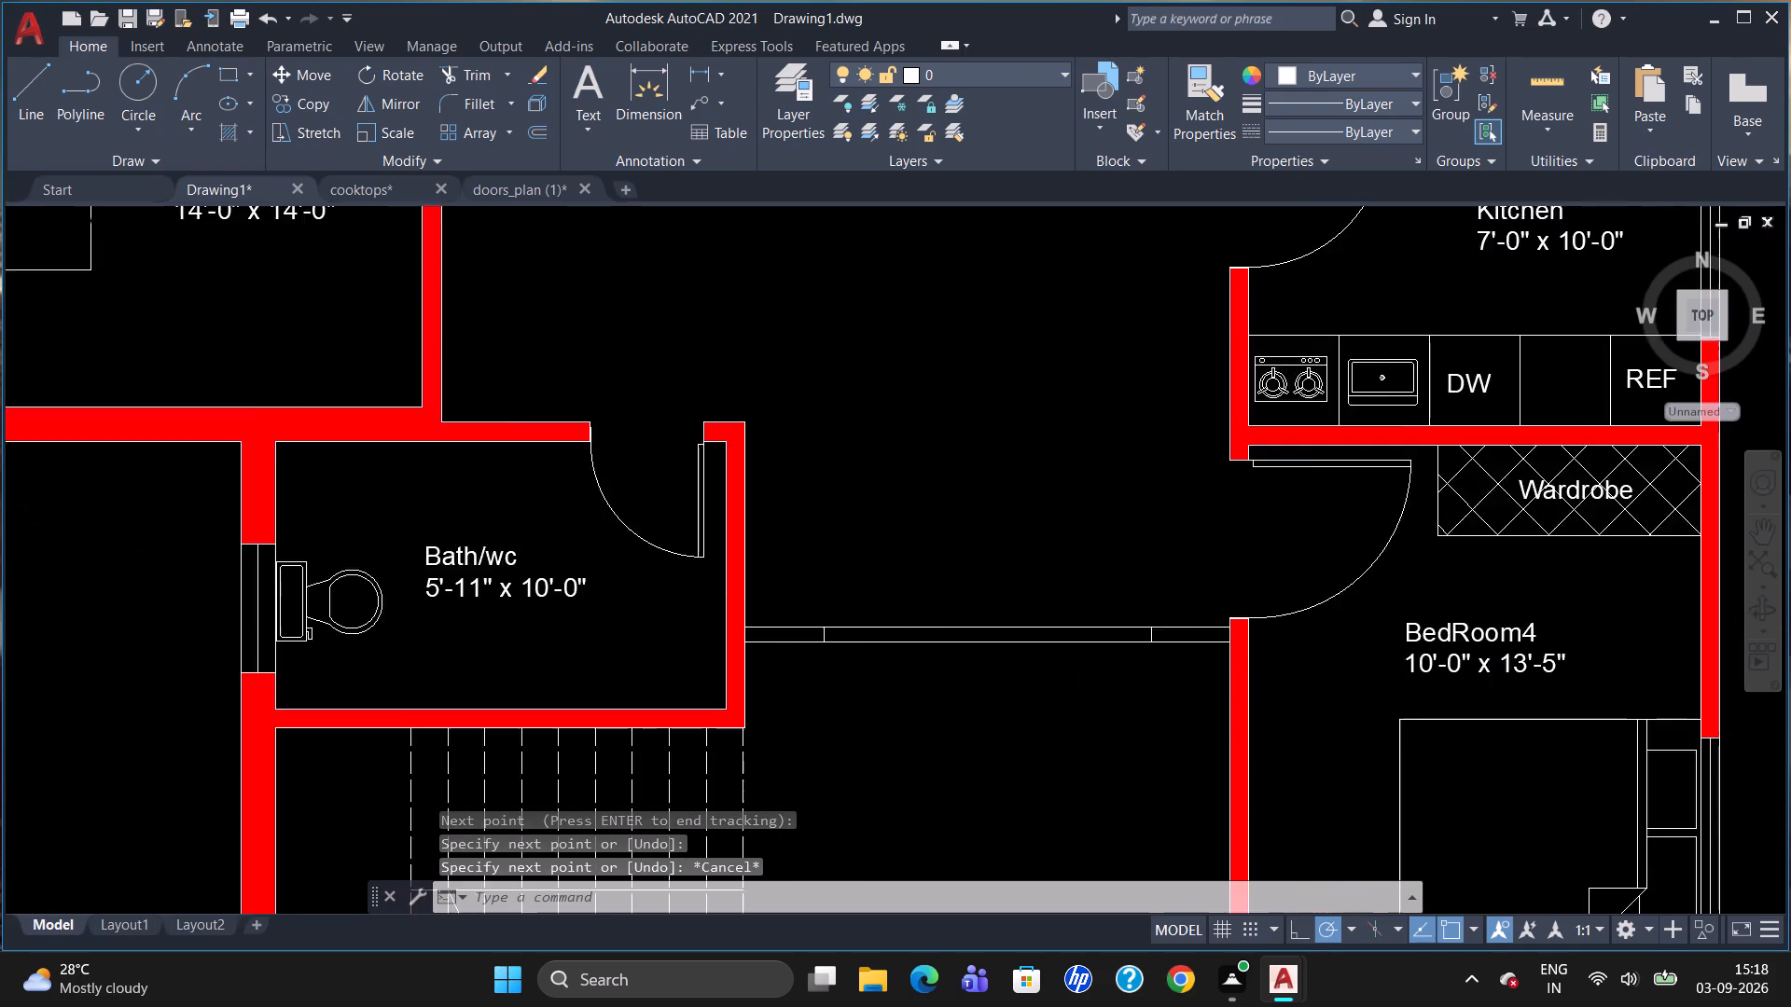
scroll(1040, 695, "down", 1)
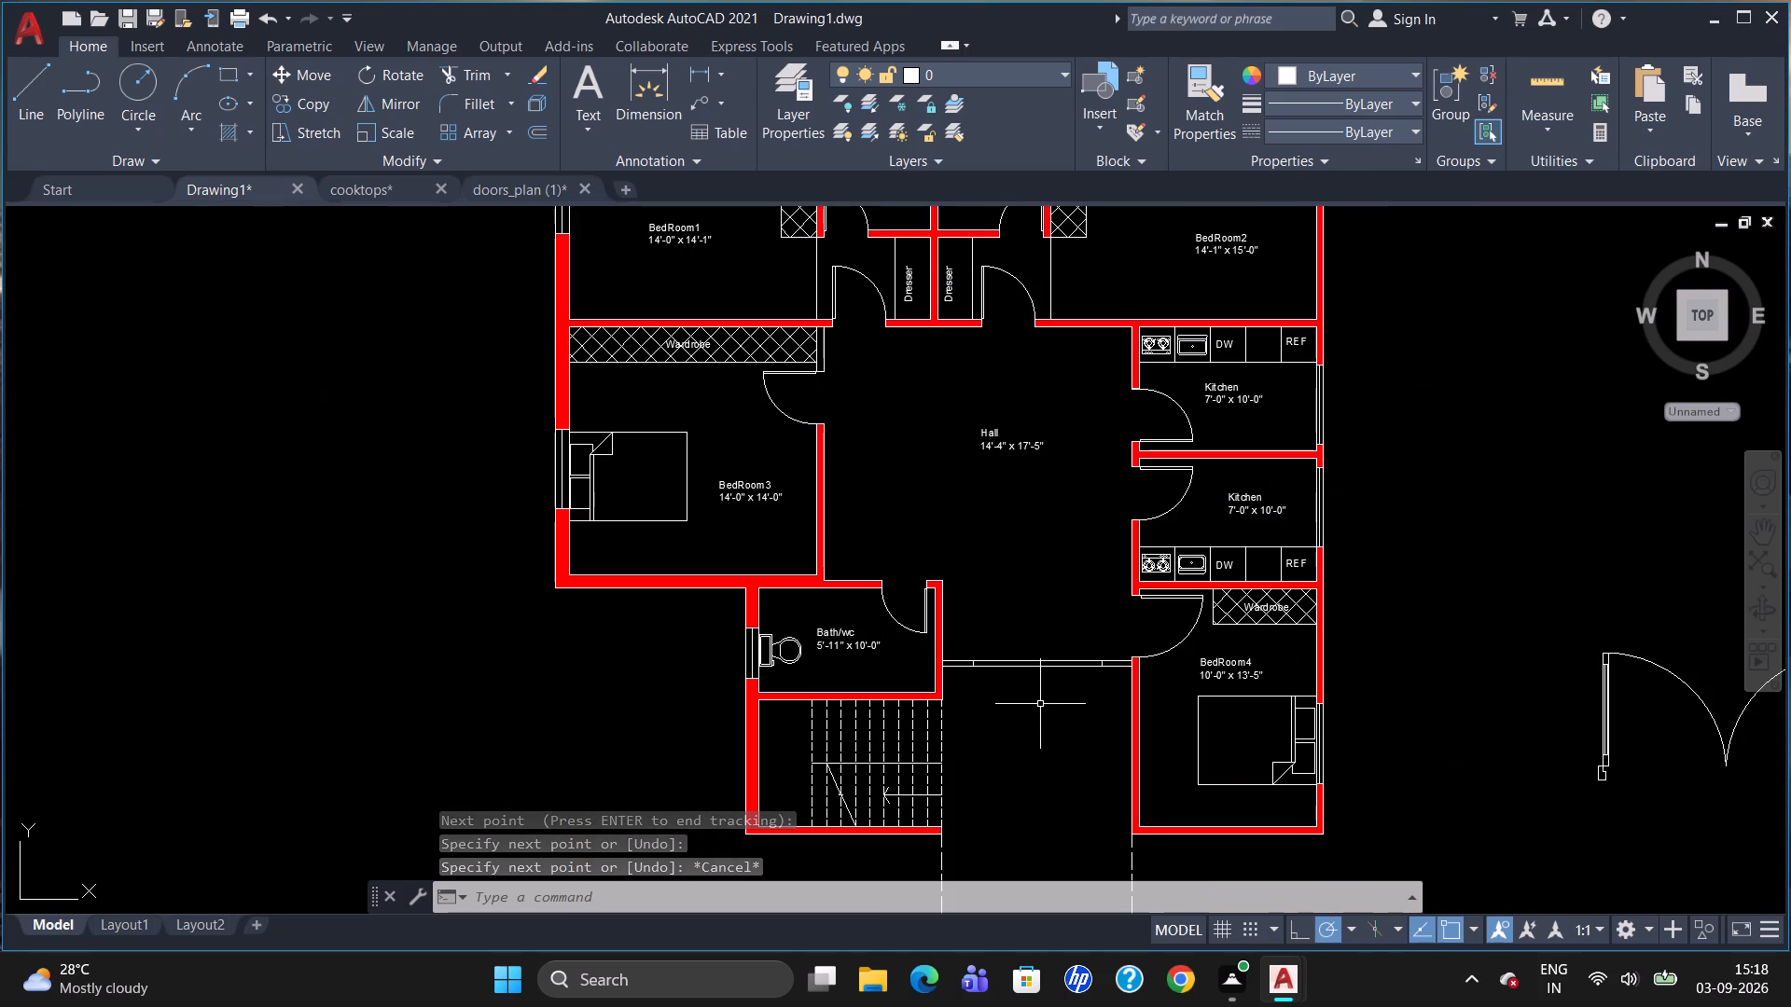
Offset both entrance jamb lines 1' inward, toward the middle of the Hall opening.
scroll(1051, 691, "up", 3)
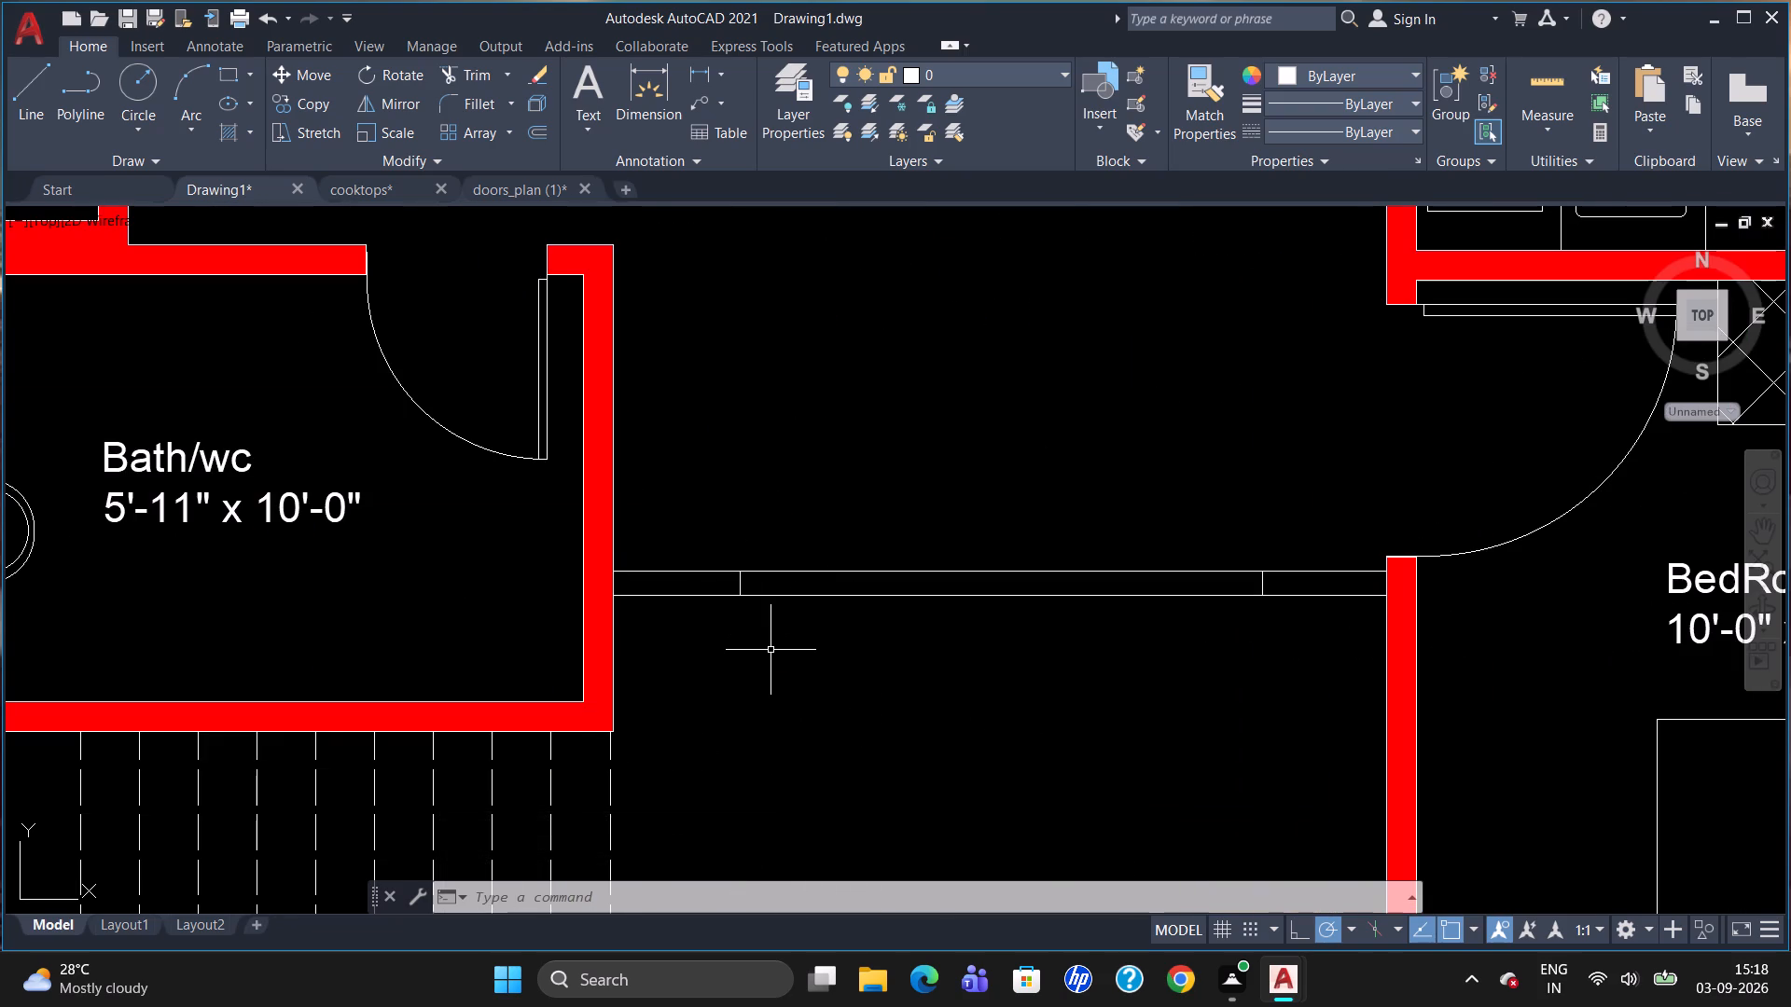
key("o")
key("Return")
type("1'")
key("Return")
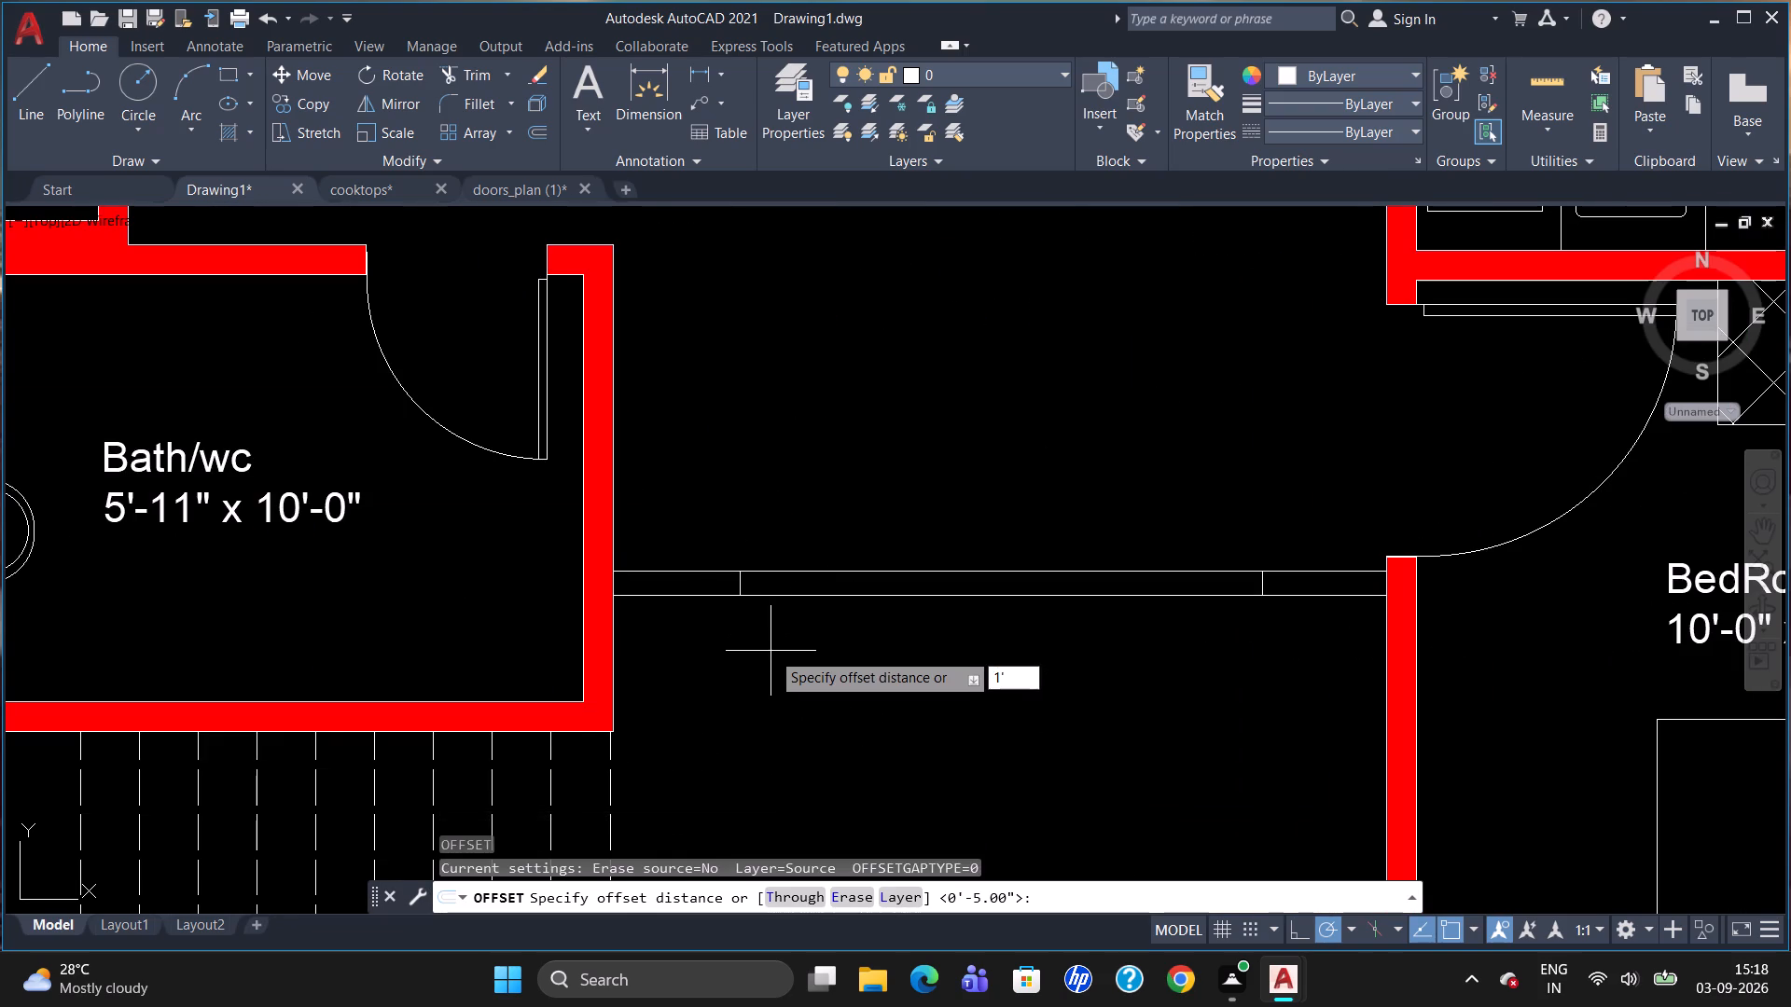
left_click(743, 582)
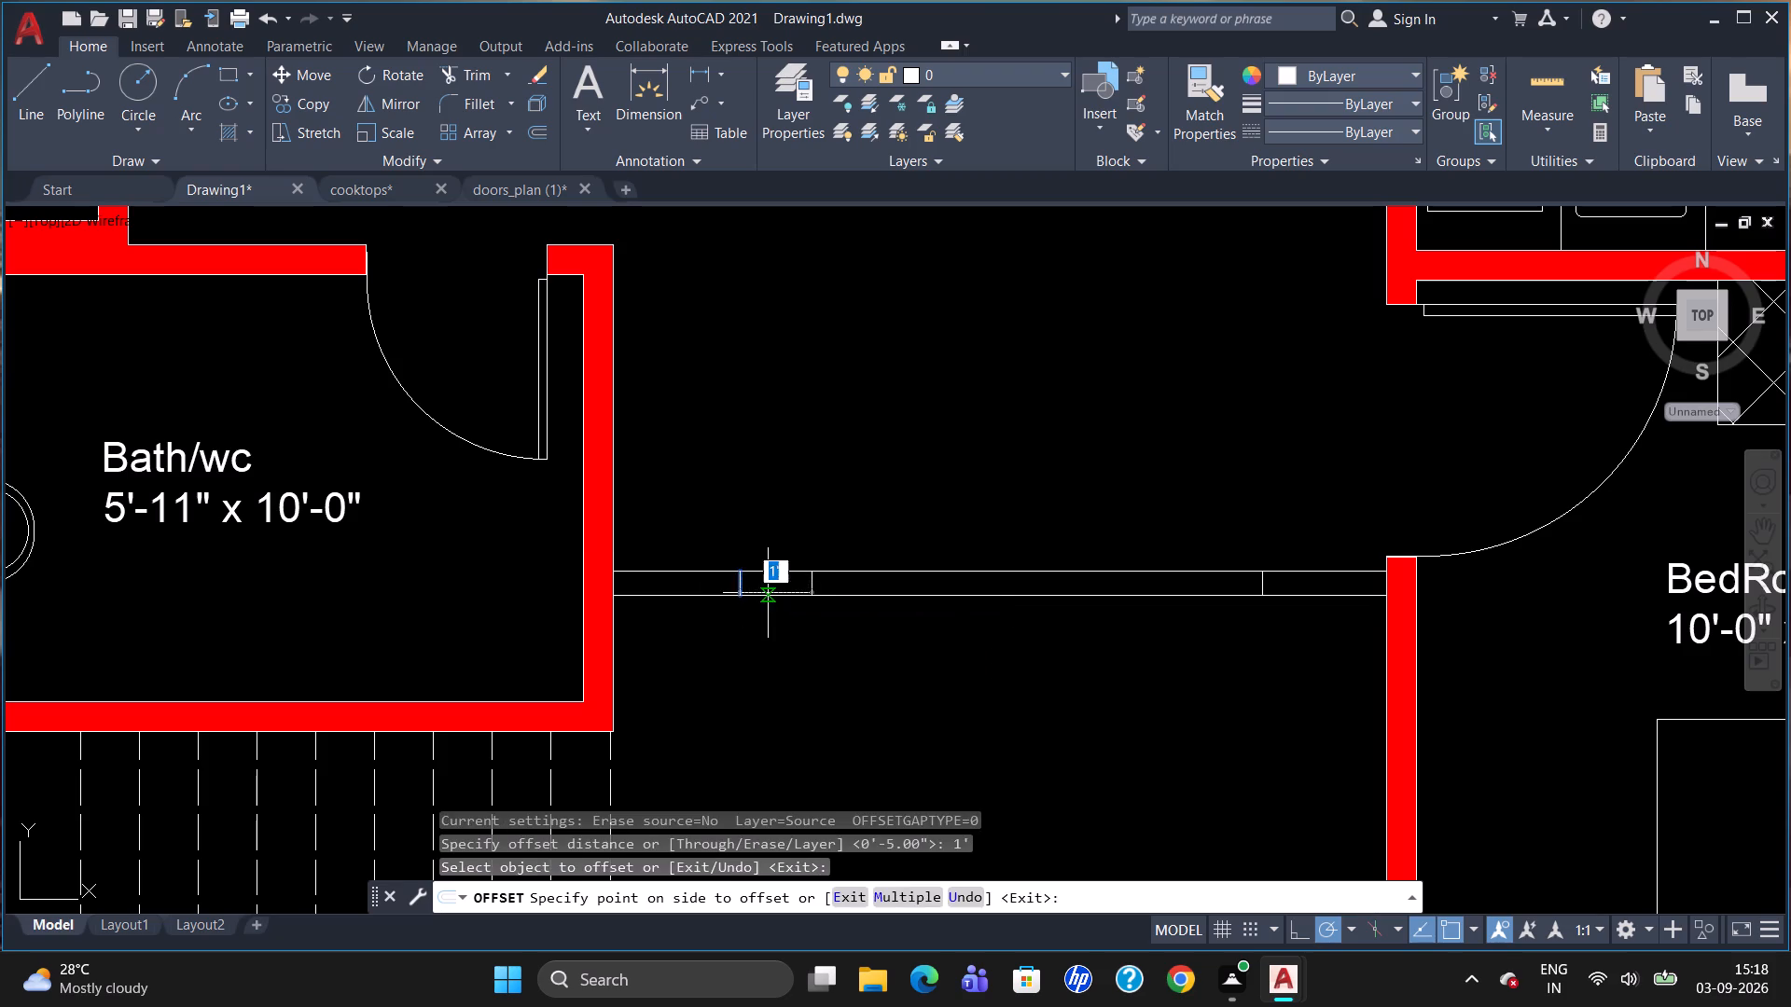
left_click(770, 593)
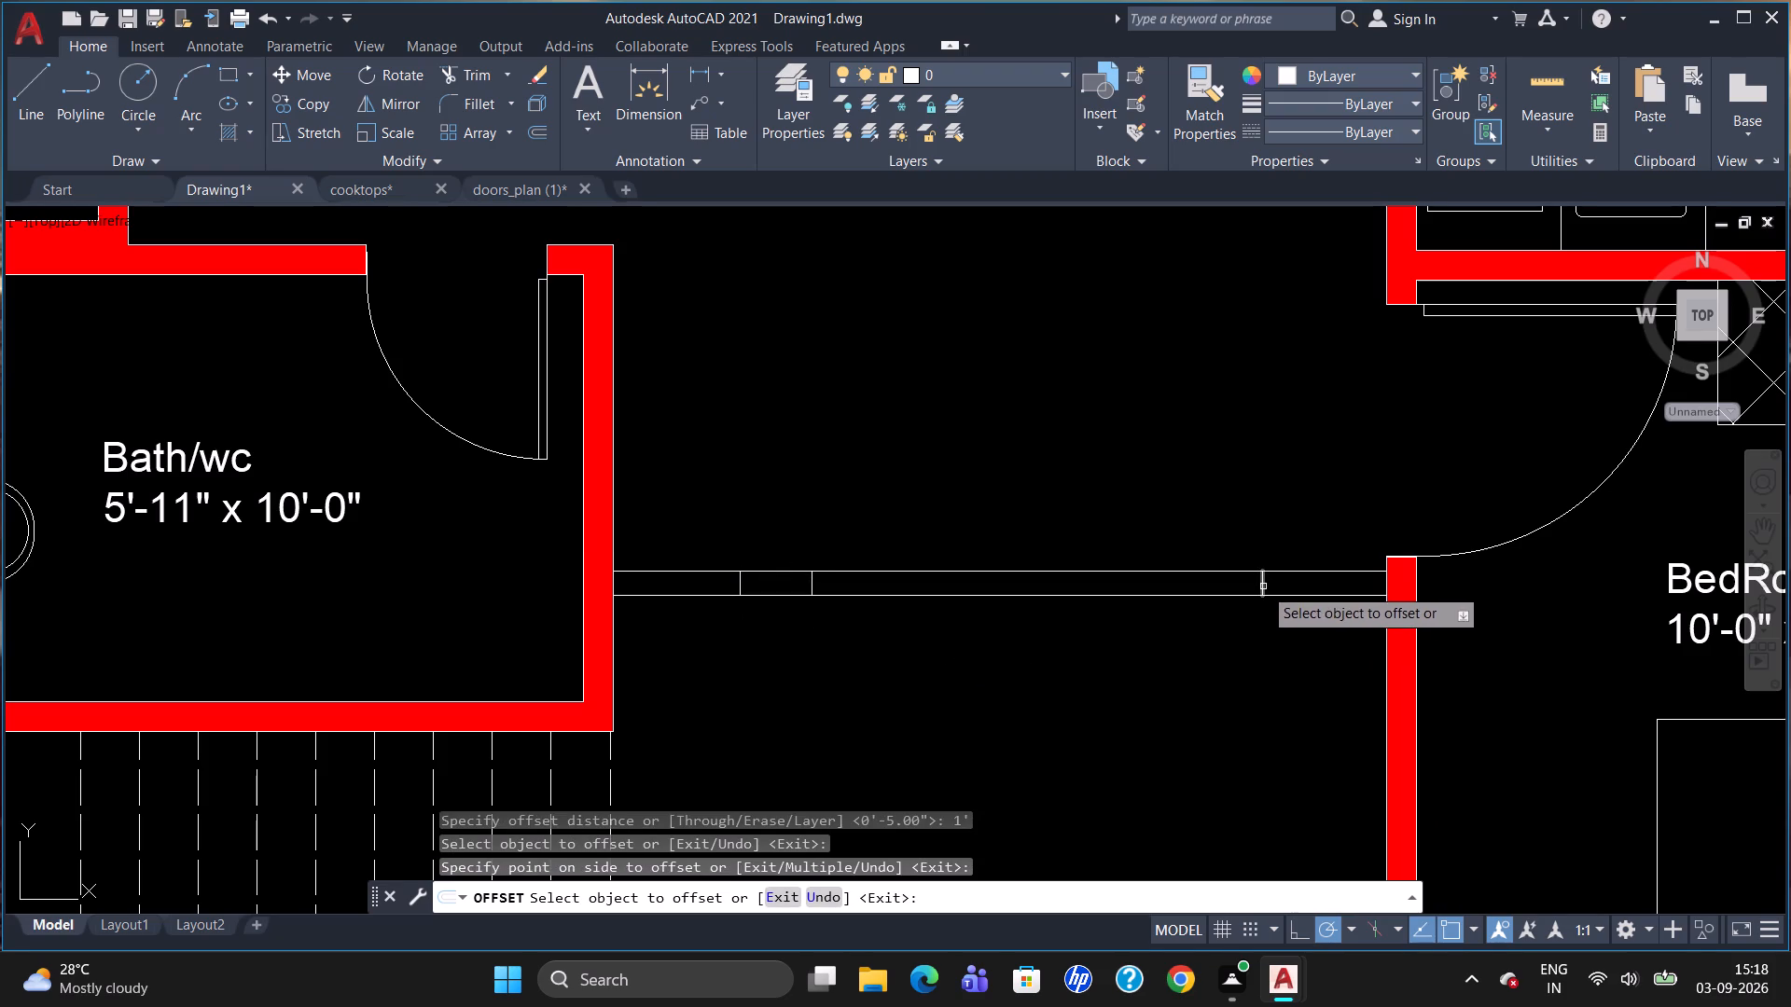
left_click(1263, 586)
left_click(1216, 604)
key("Escape")
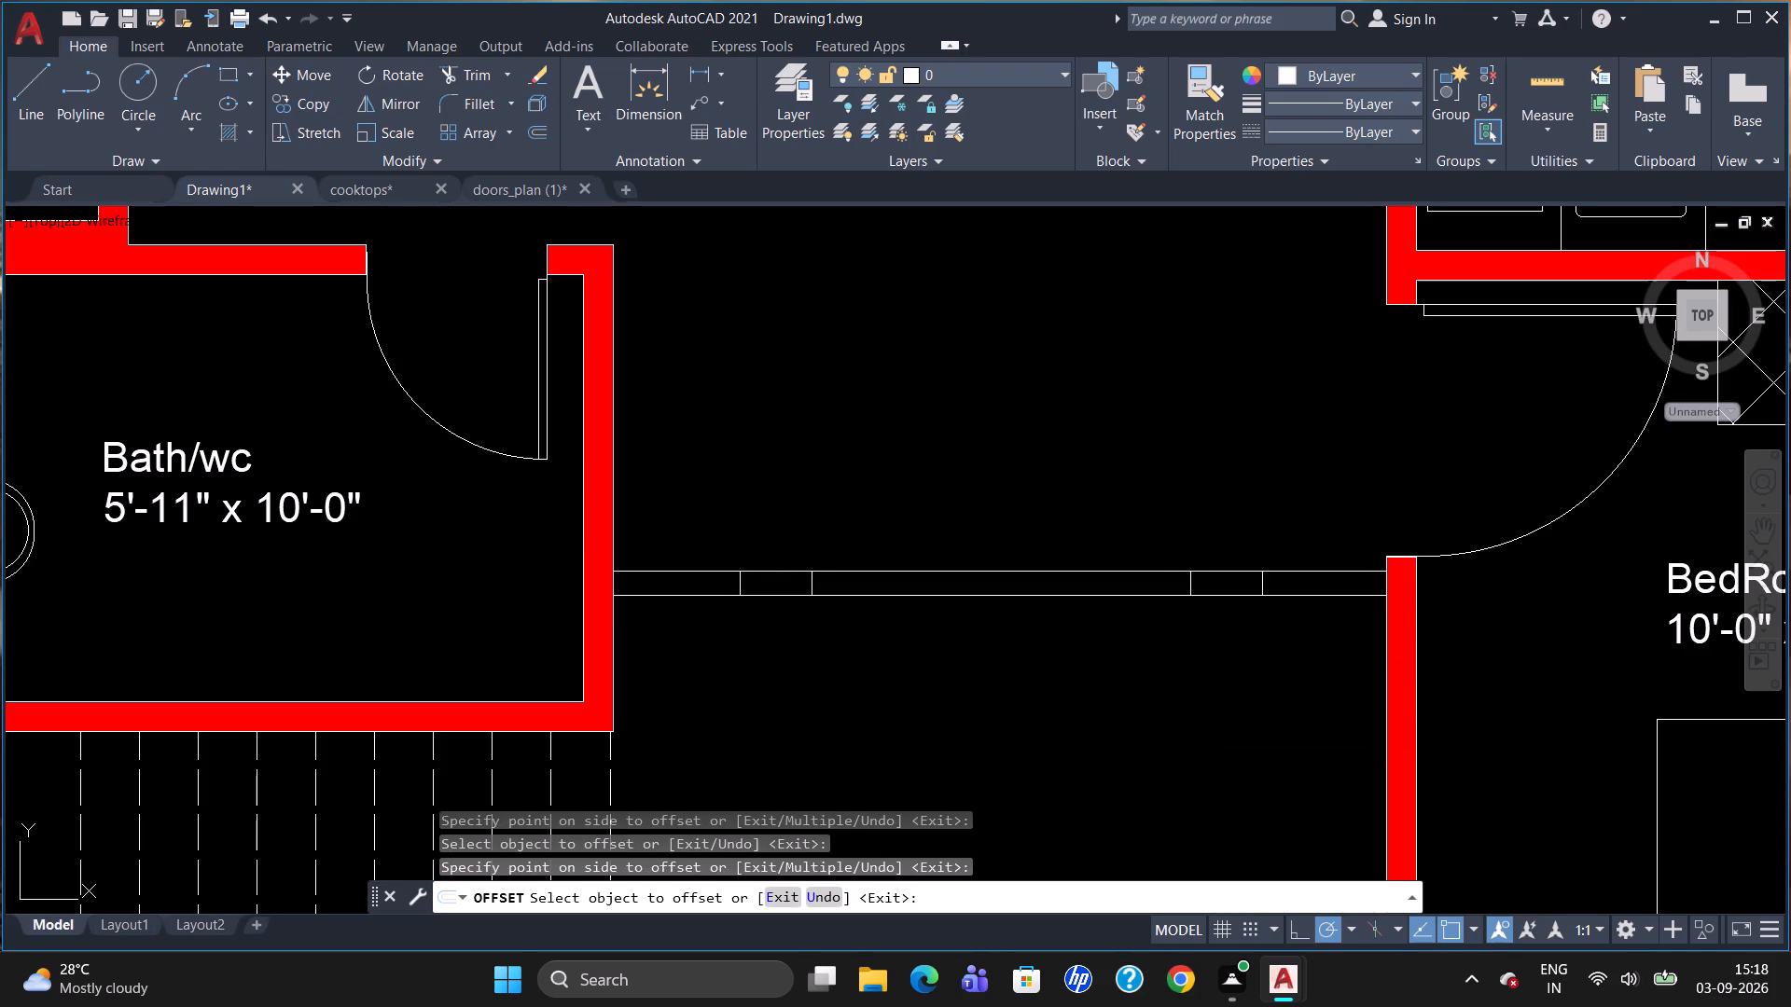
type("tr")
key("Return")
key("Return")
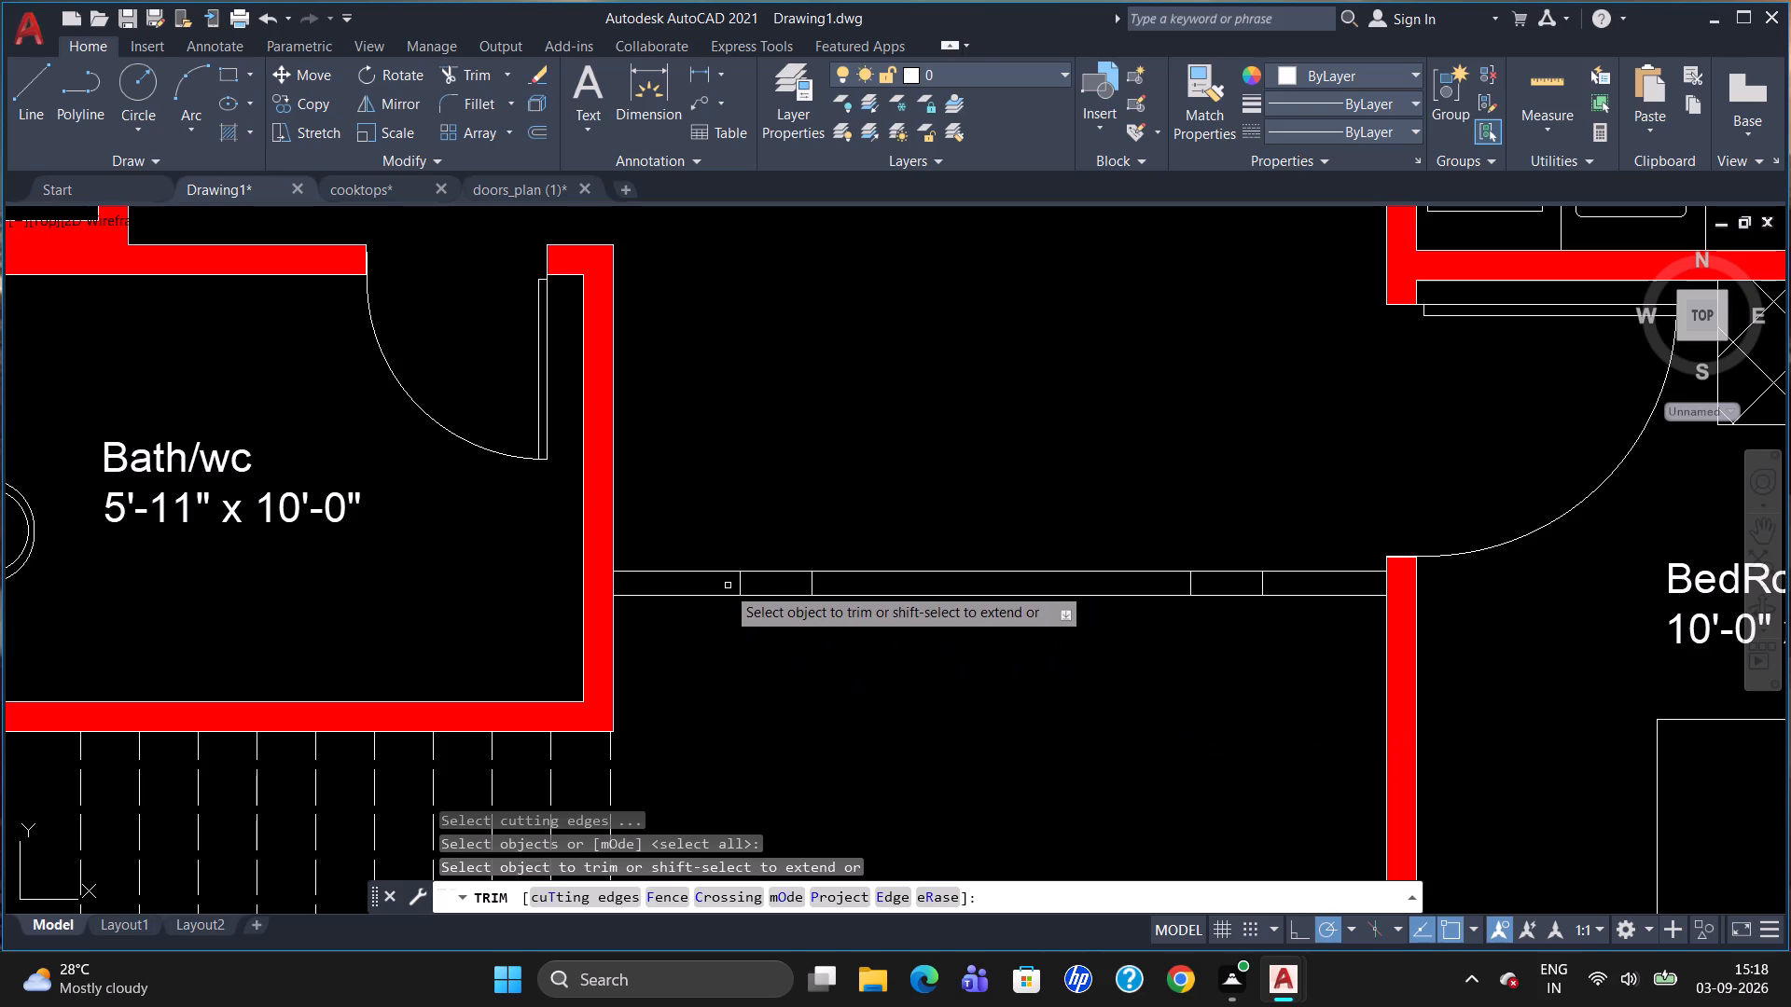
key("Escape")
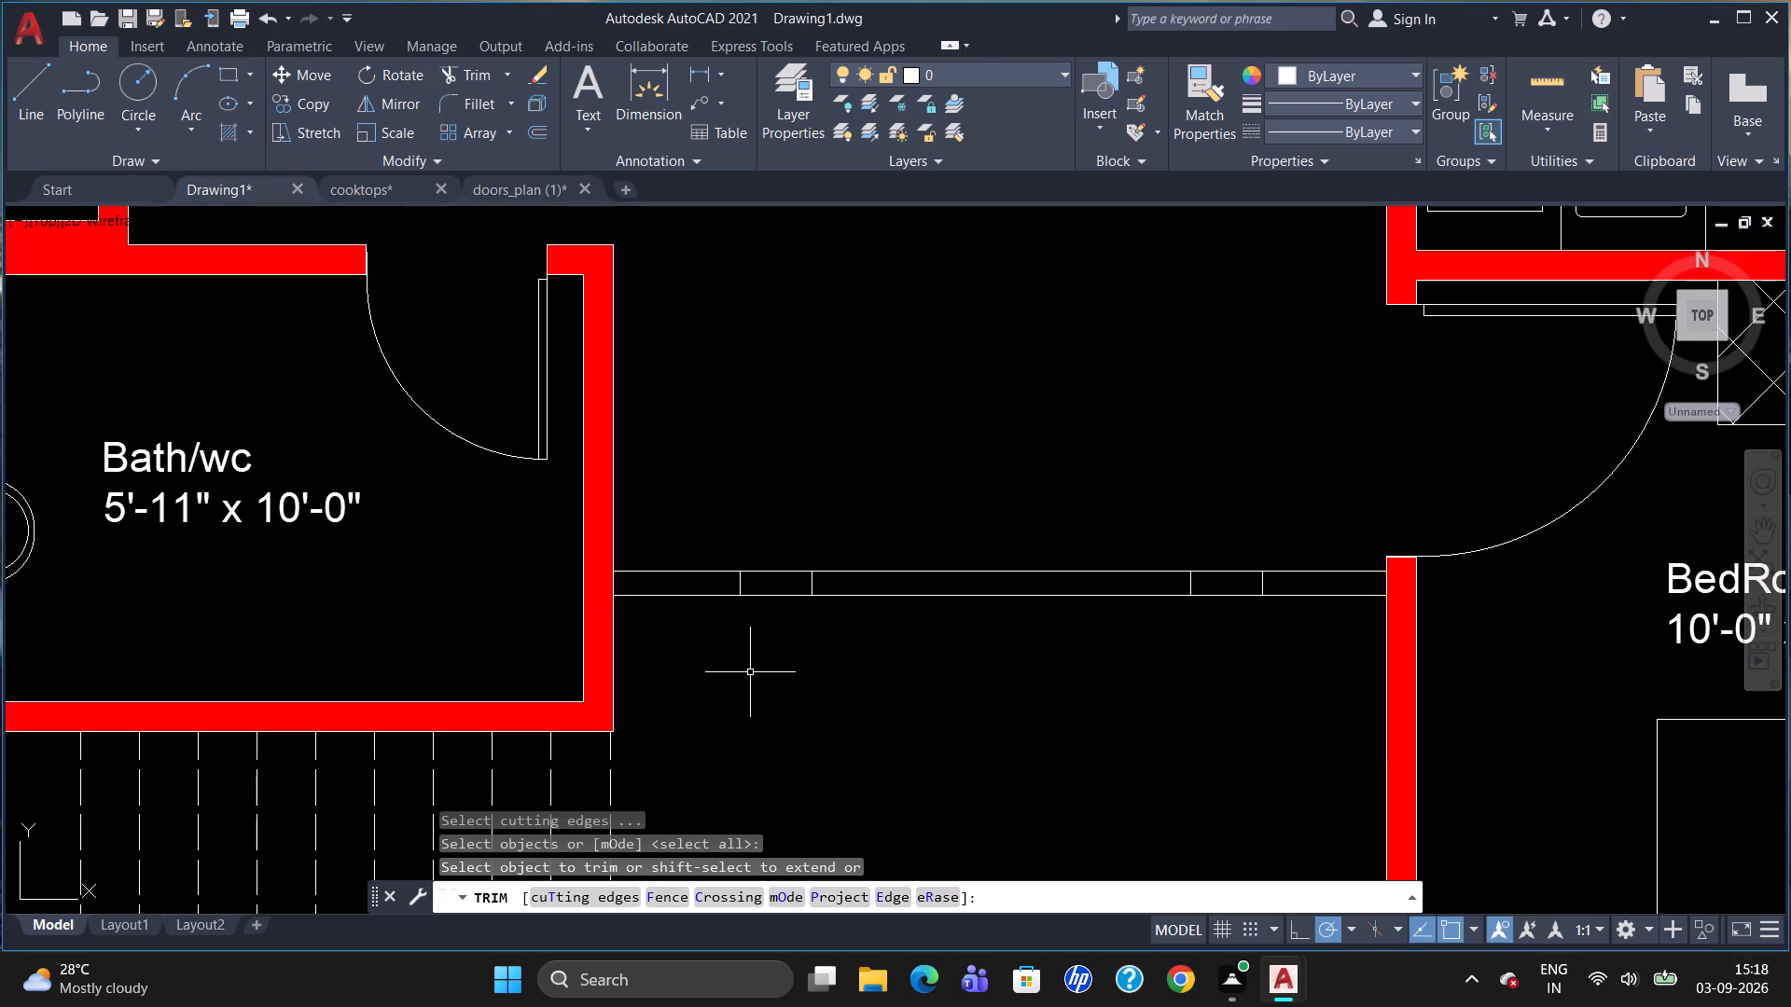
Delete the two outer jamb lines nearest the Bath/wc and BedRoom4 walls, keeping the inner pair.
left_click(740, 582)
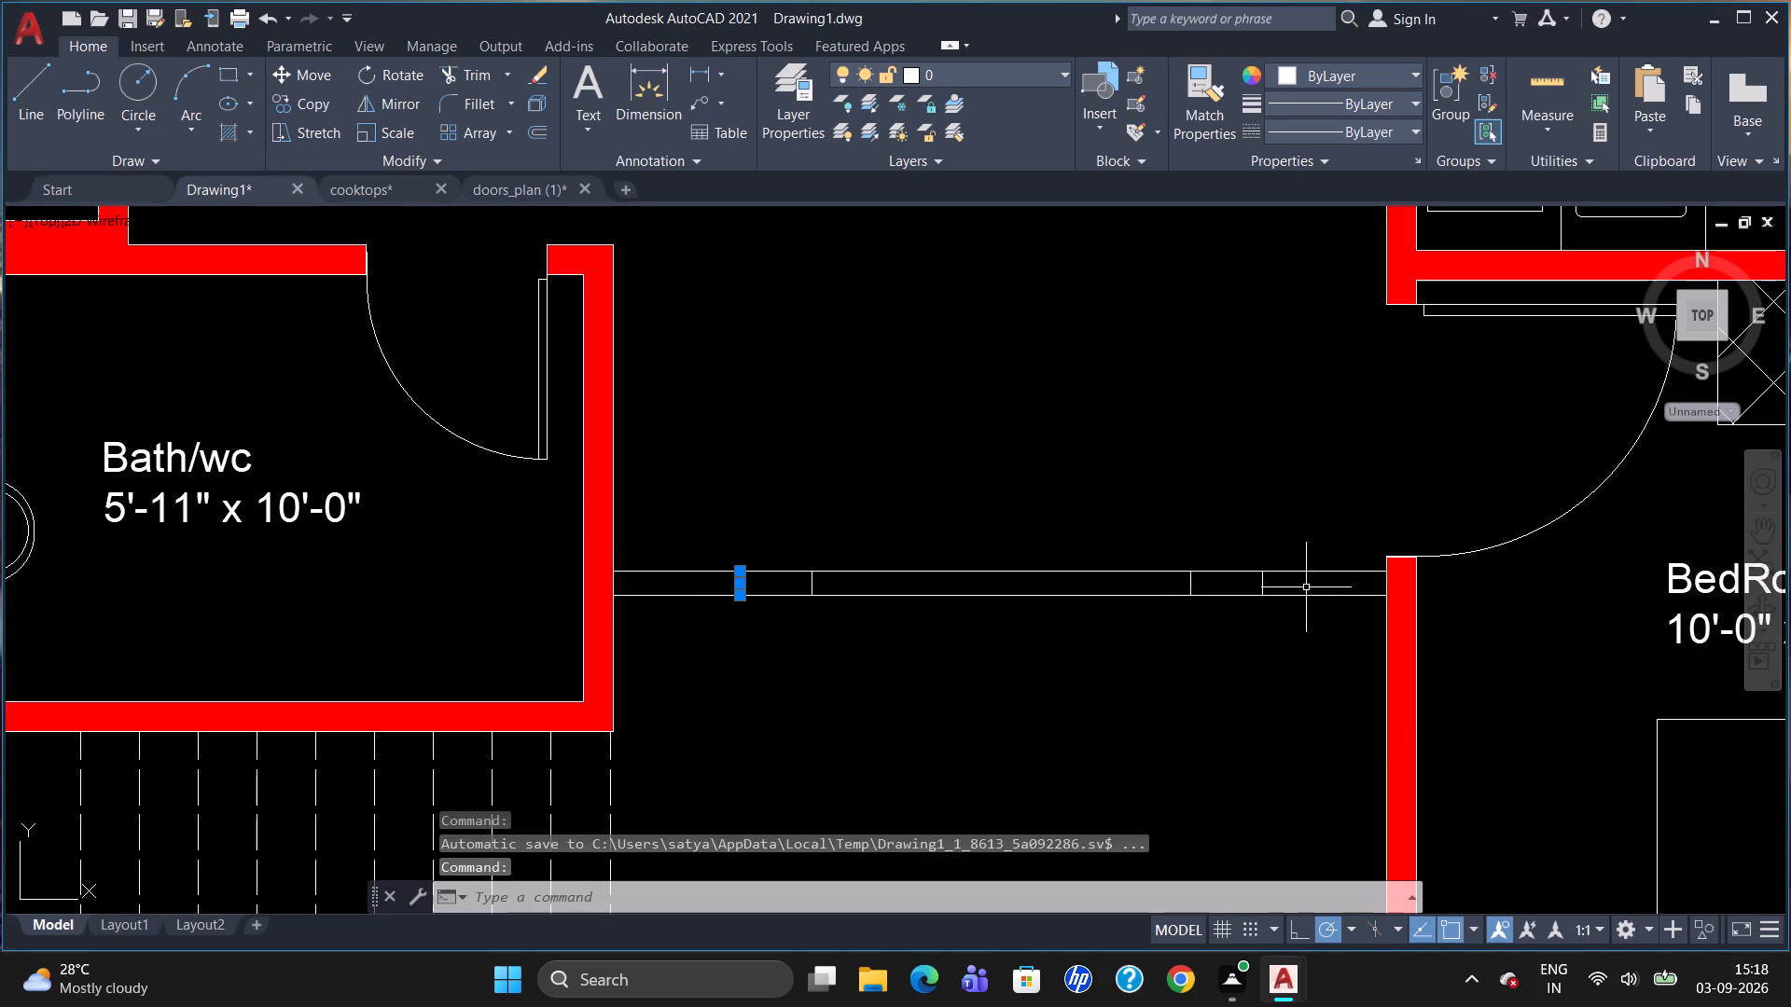
left_click(1265, 582)
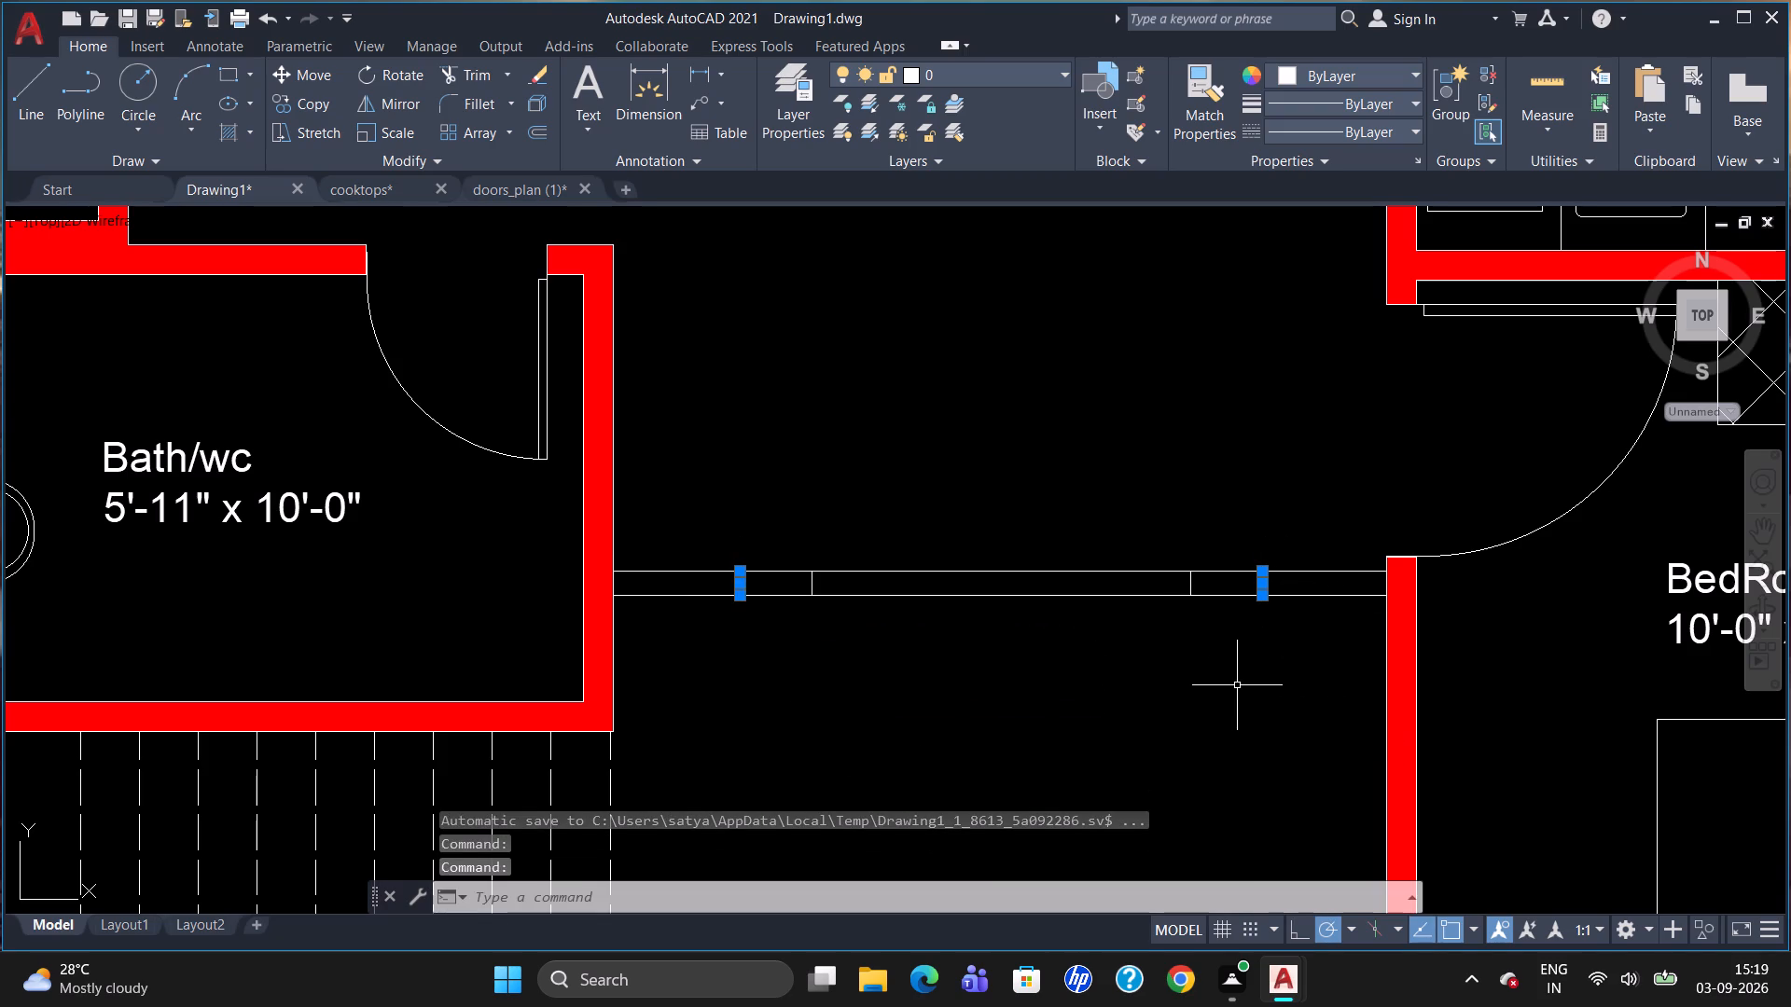
key("Delete")
Move the double door by its lower-left jamb corner onto the Hall entrance lines, at the jamb line nearest Bath/wc.
scroll(1177, 593, "down", 2)
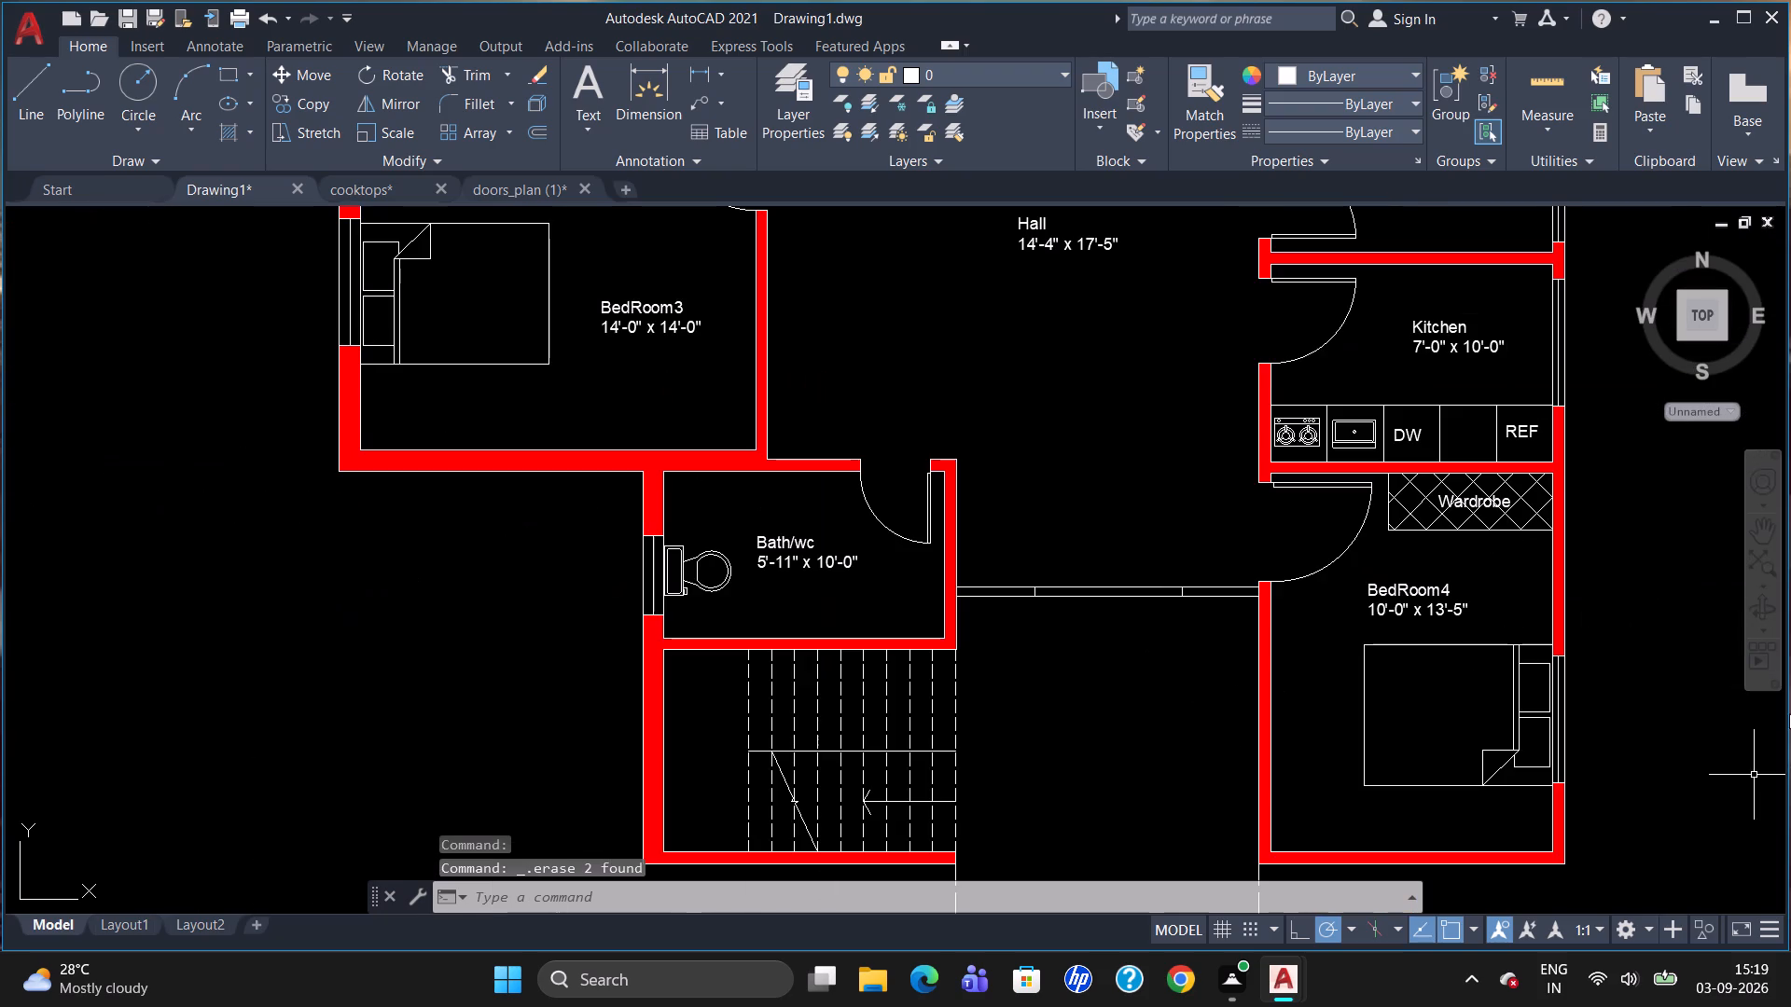
scroll(1368, 621, "down", 2)
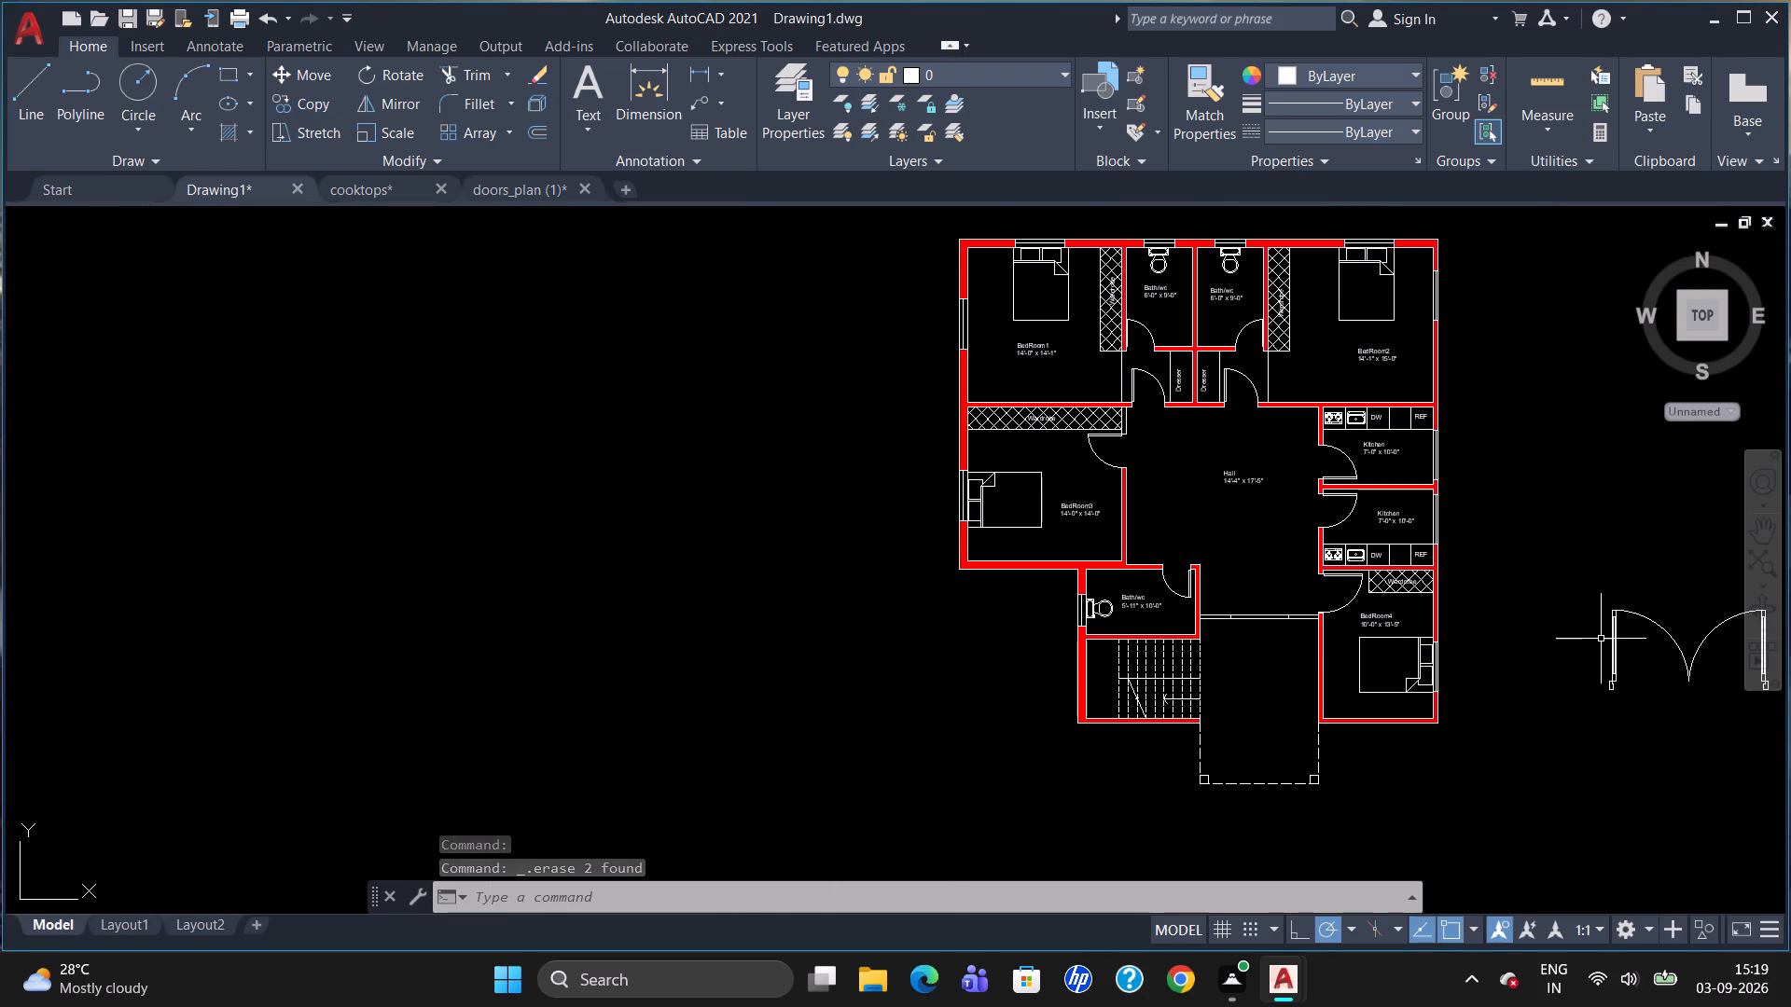
left_click(1614, 638)
key("m")
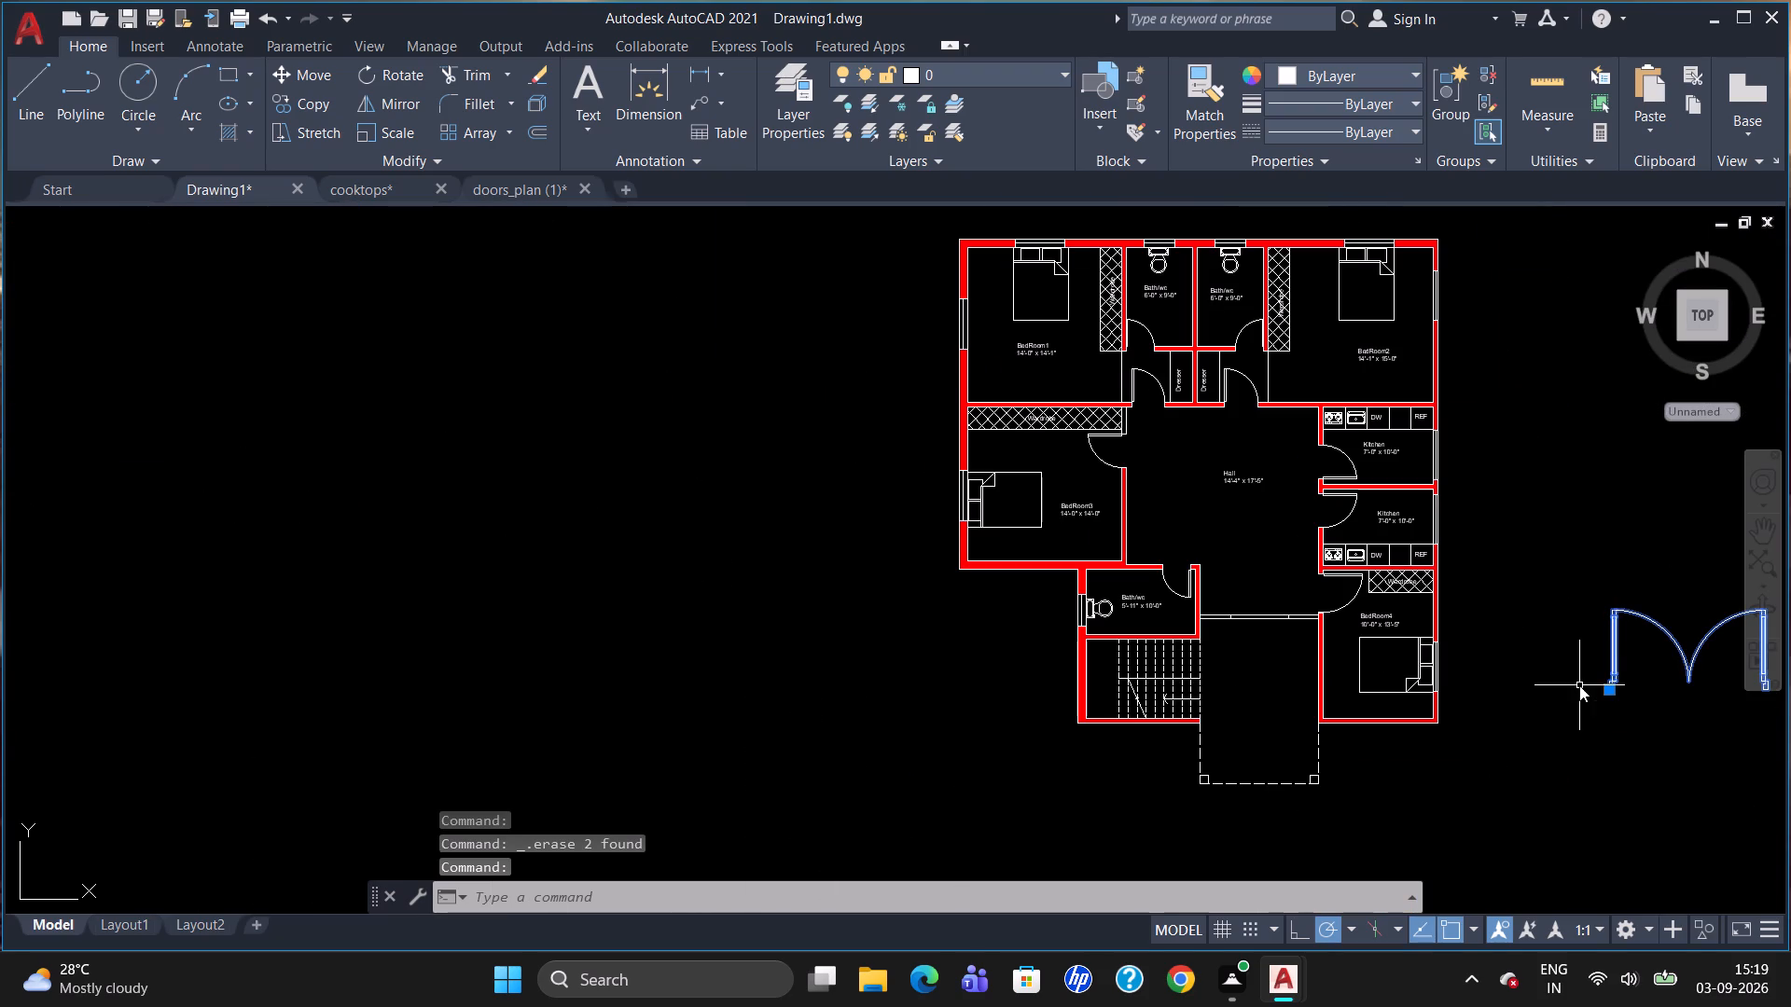
key("Return")
left_click(1617, 686)
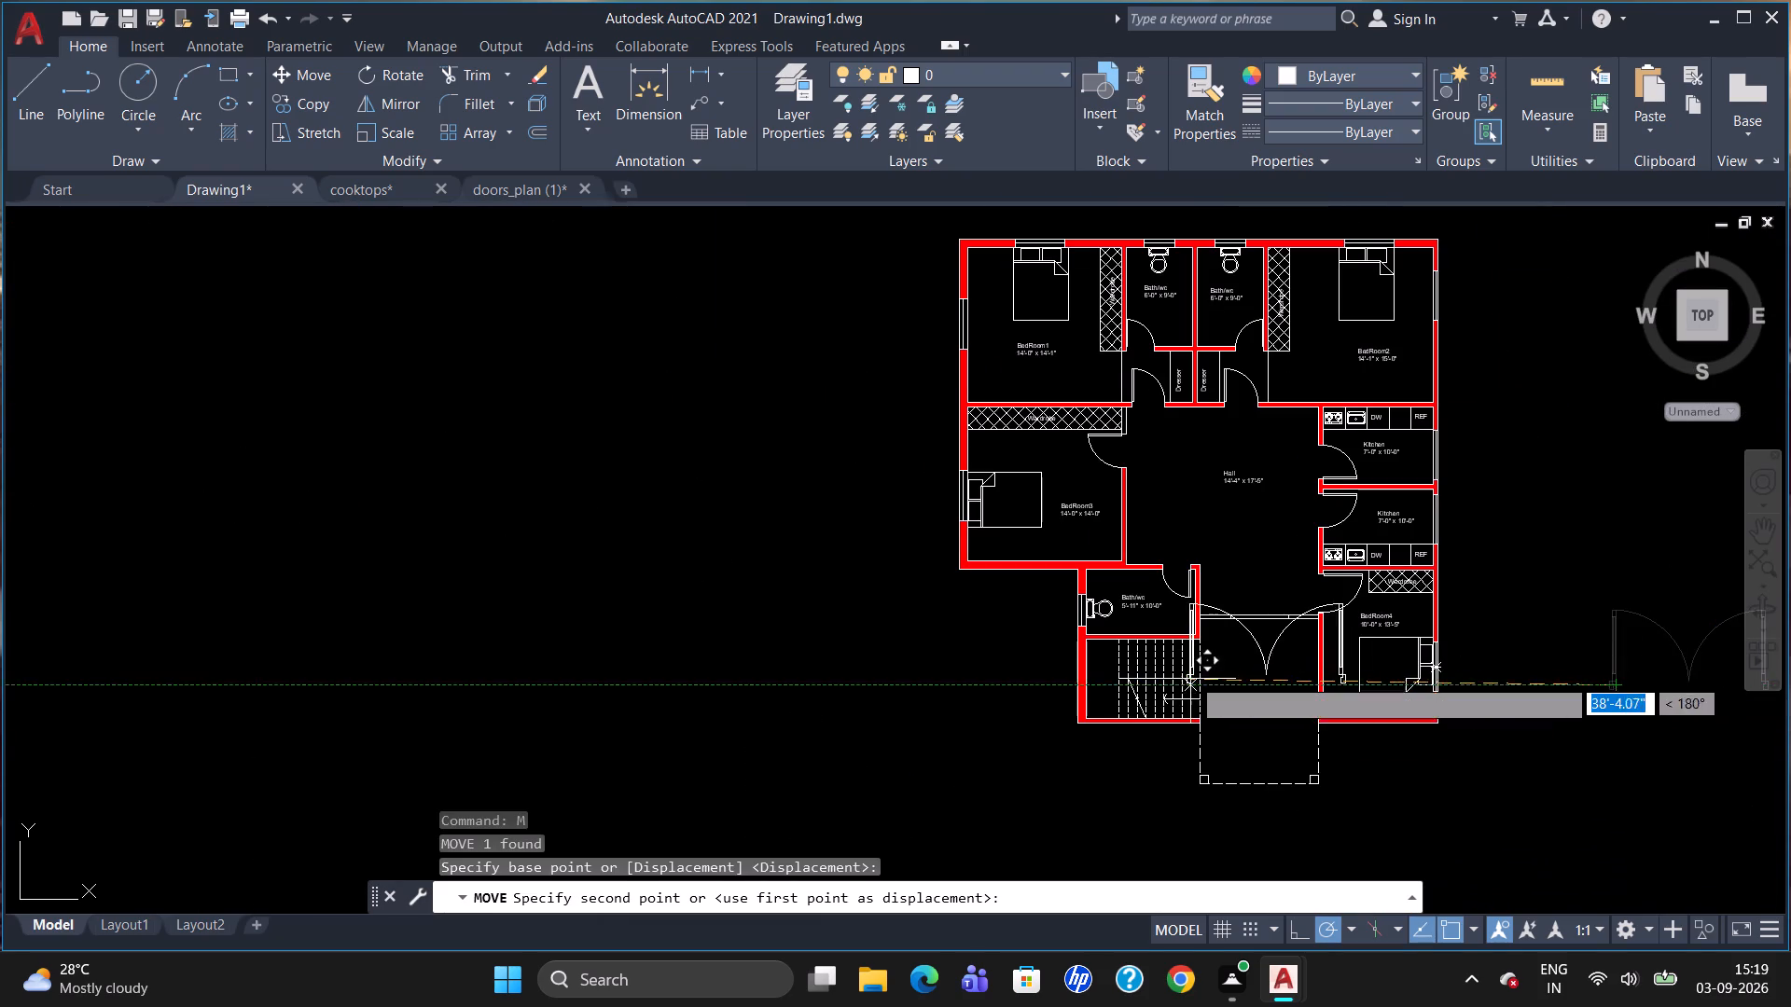
scroll(1186, 630, "up", 4)
scroll(1069, 651, "down", 4)
scroll(1017, 700, "up", 2)
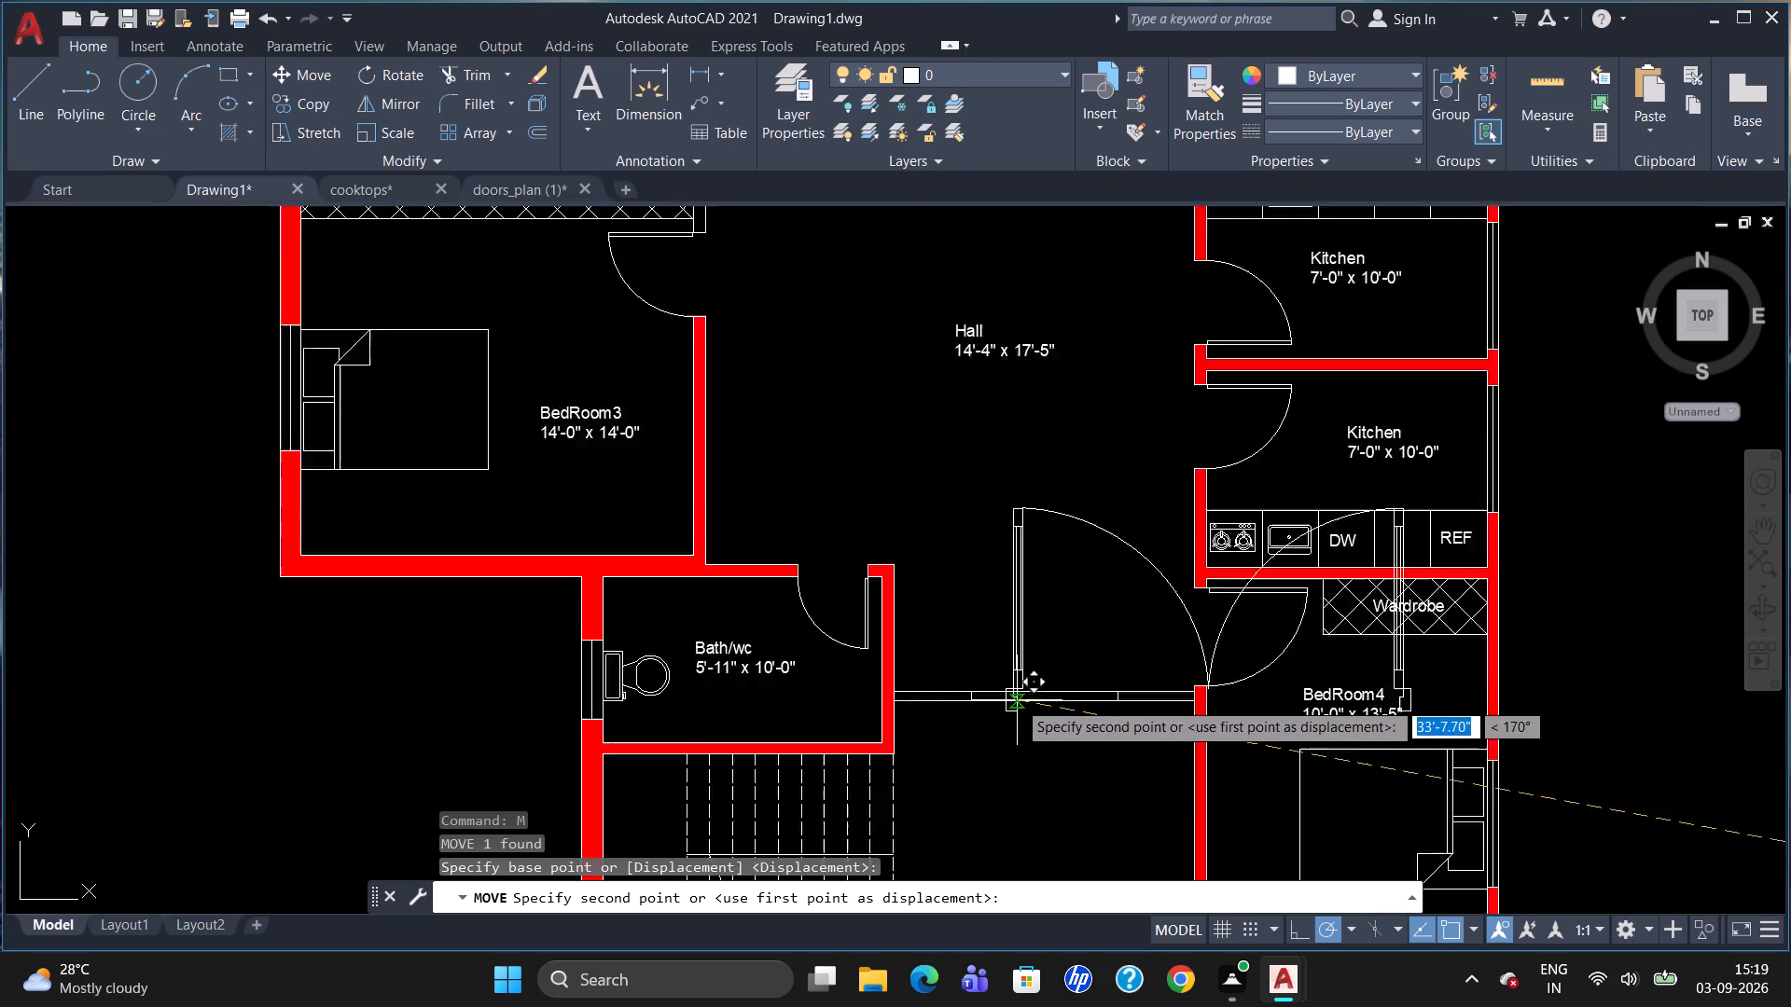
scroll(1017, 700, "up", 2)
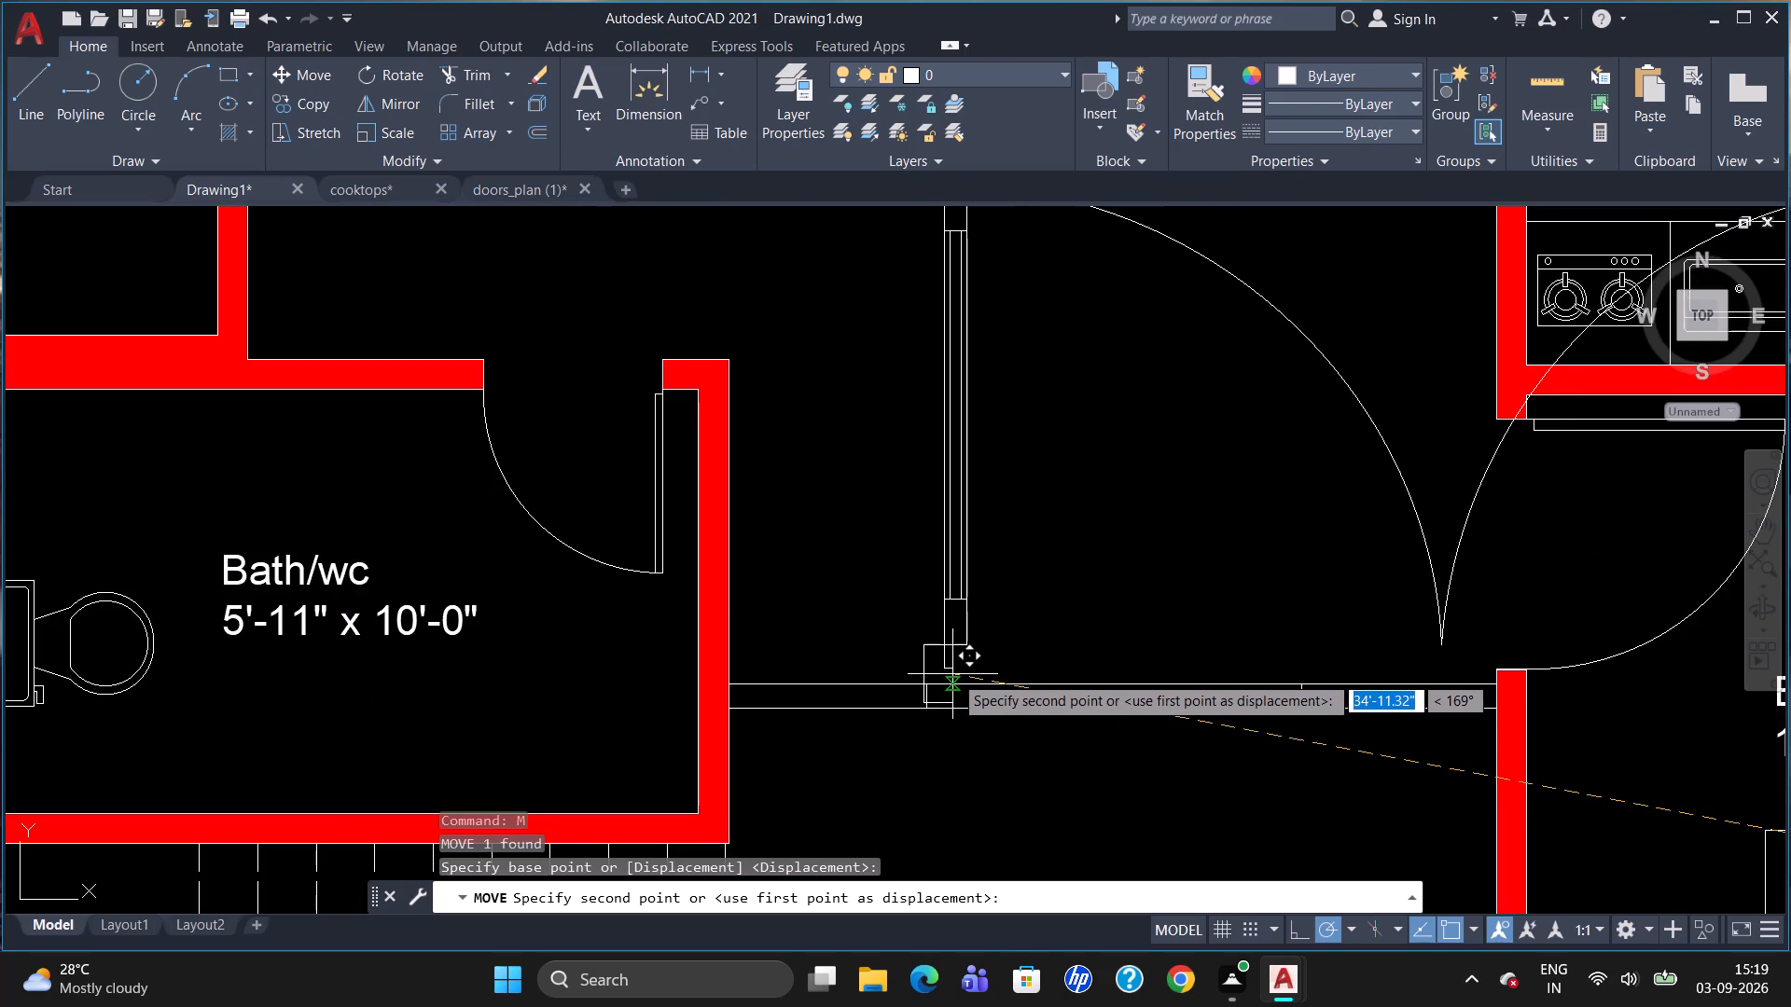
left_click(955, 680)
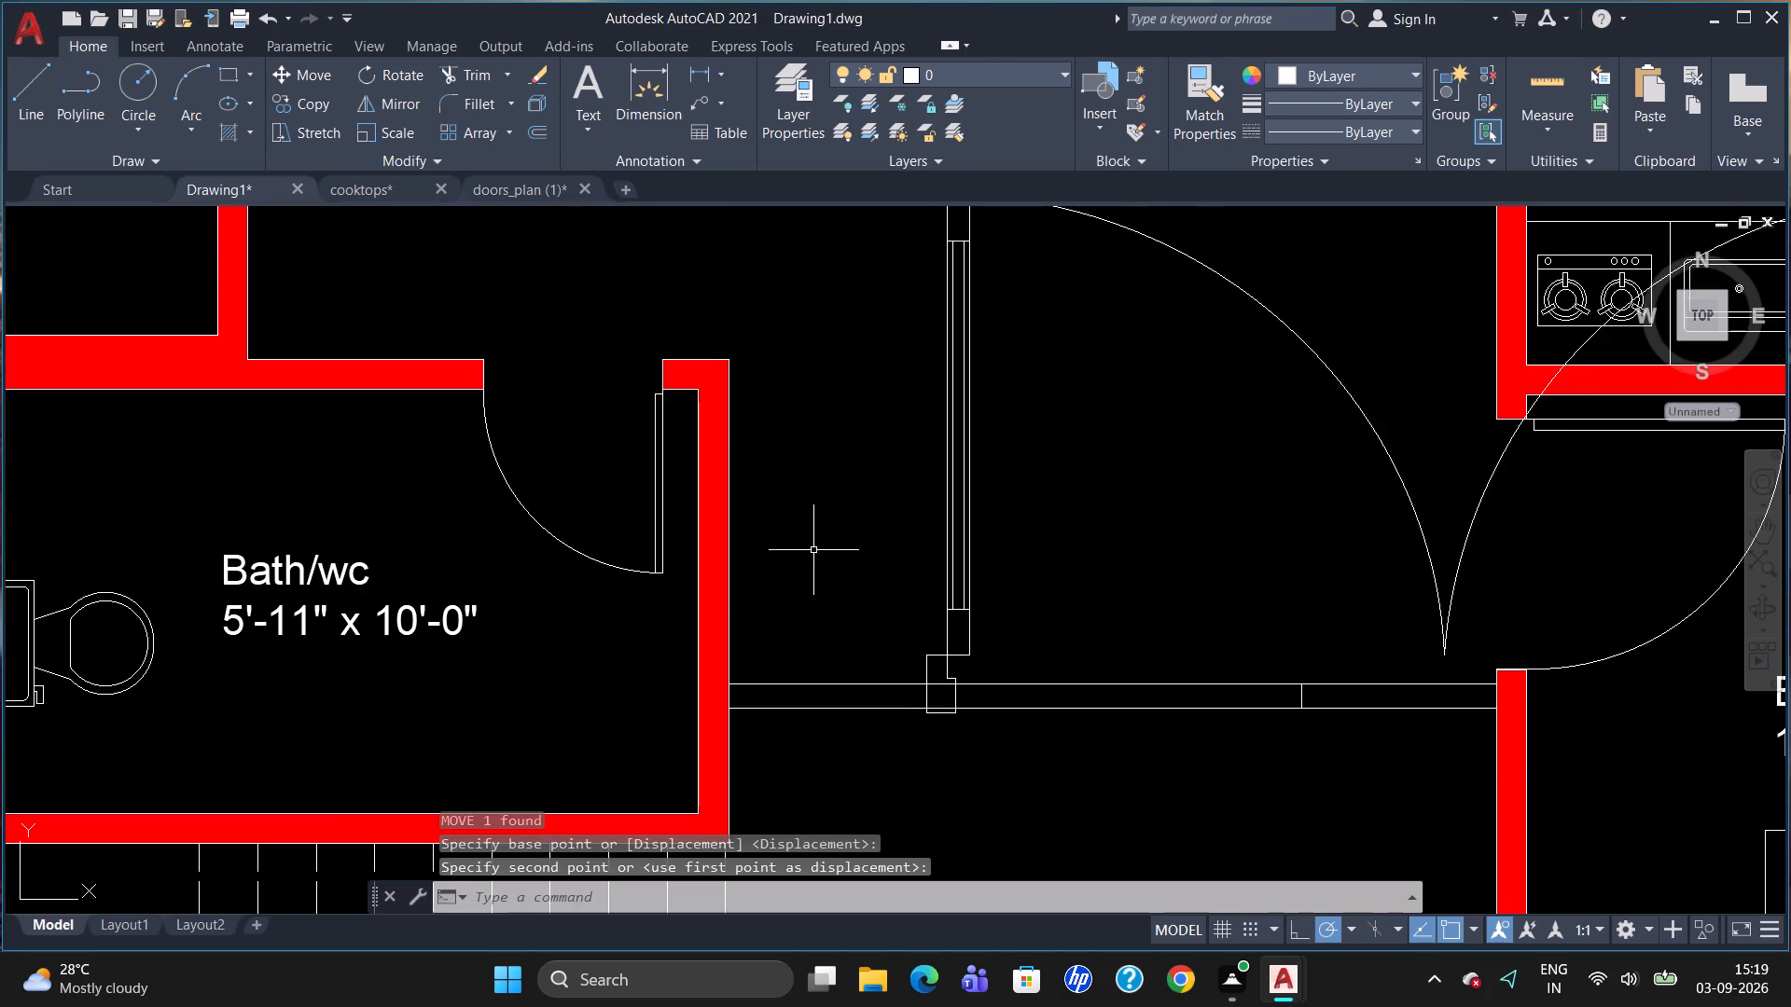
Scale the moved double door to fit the opening between the Hall's entrance jamb lines.
scroll(806, 562, "down", 2)
left_click(863, 575)
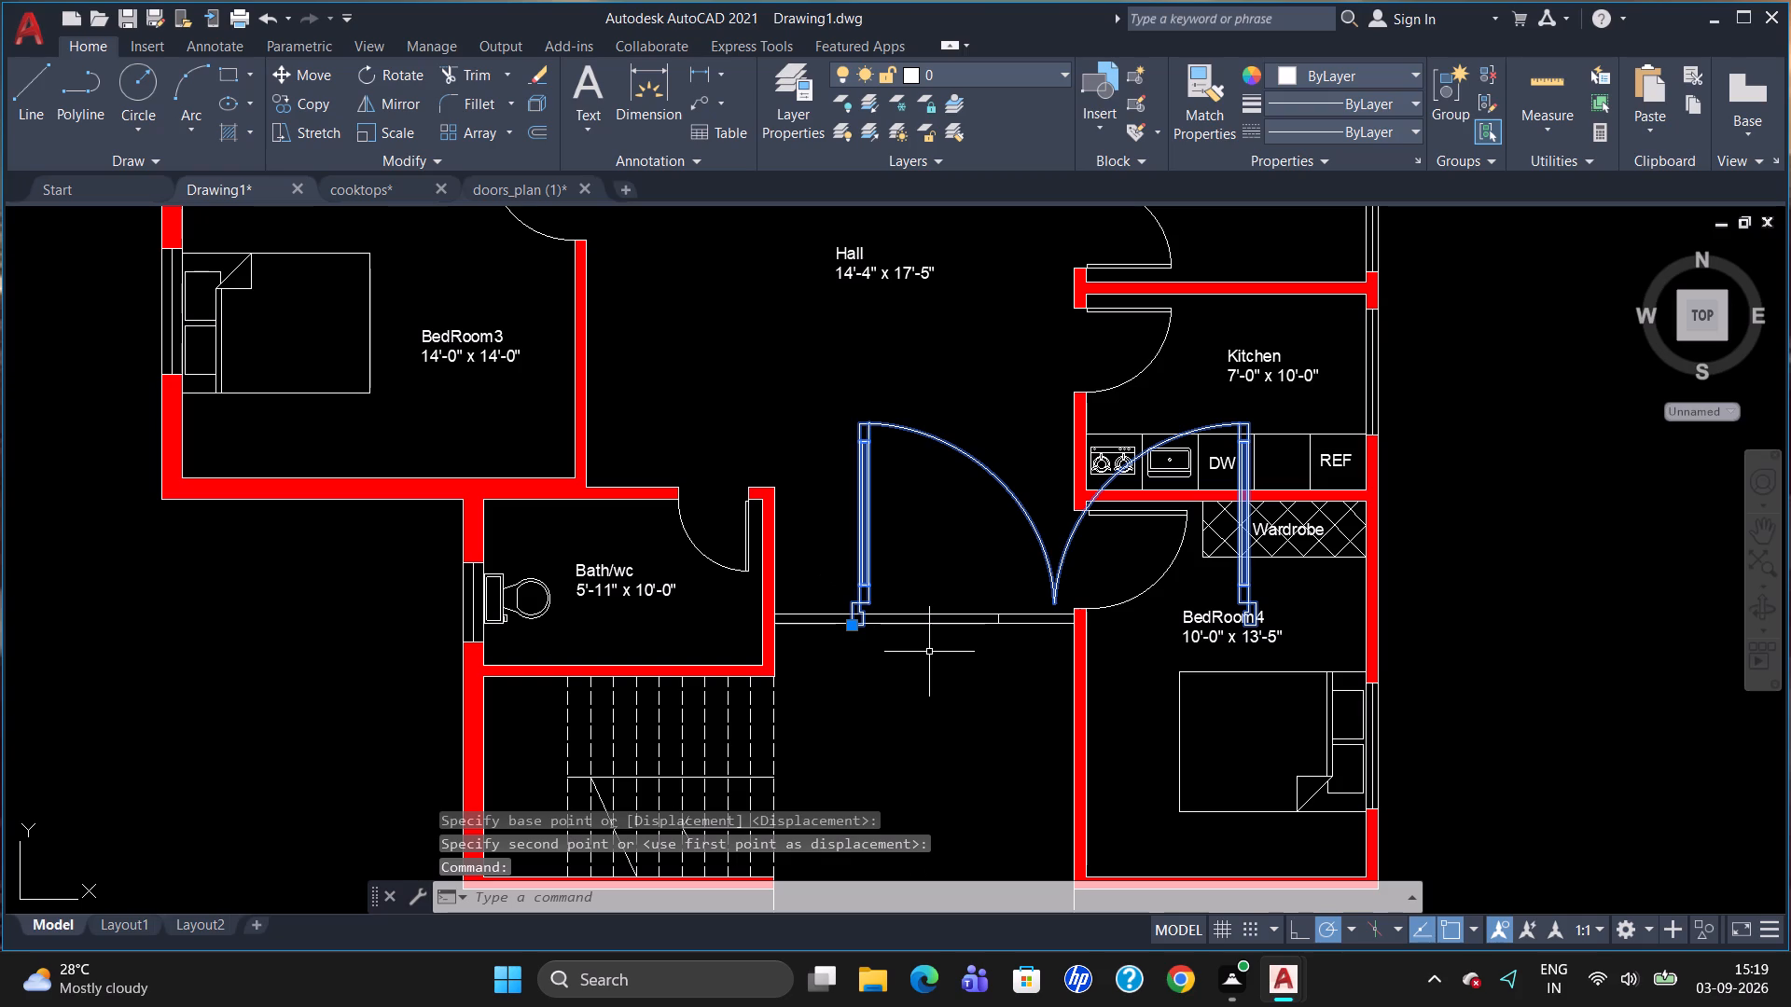
key("w")
key("Escape")
type("sc")
key("Return")
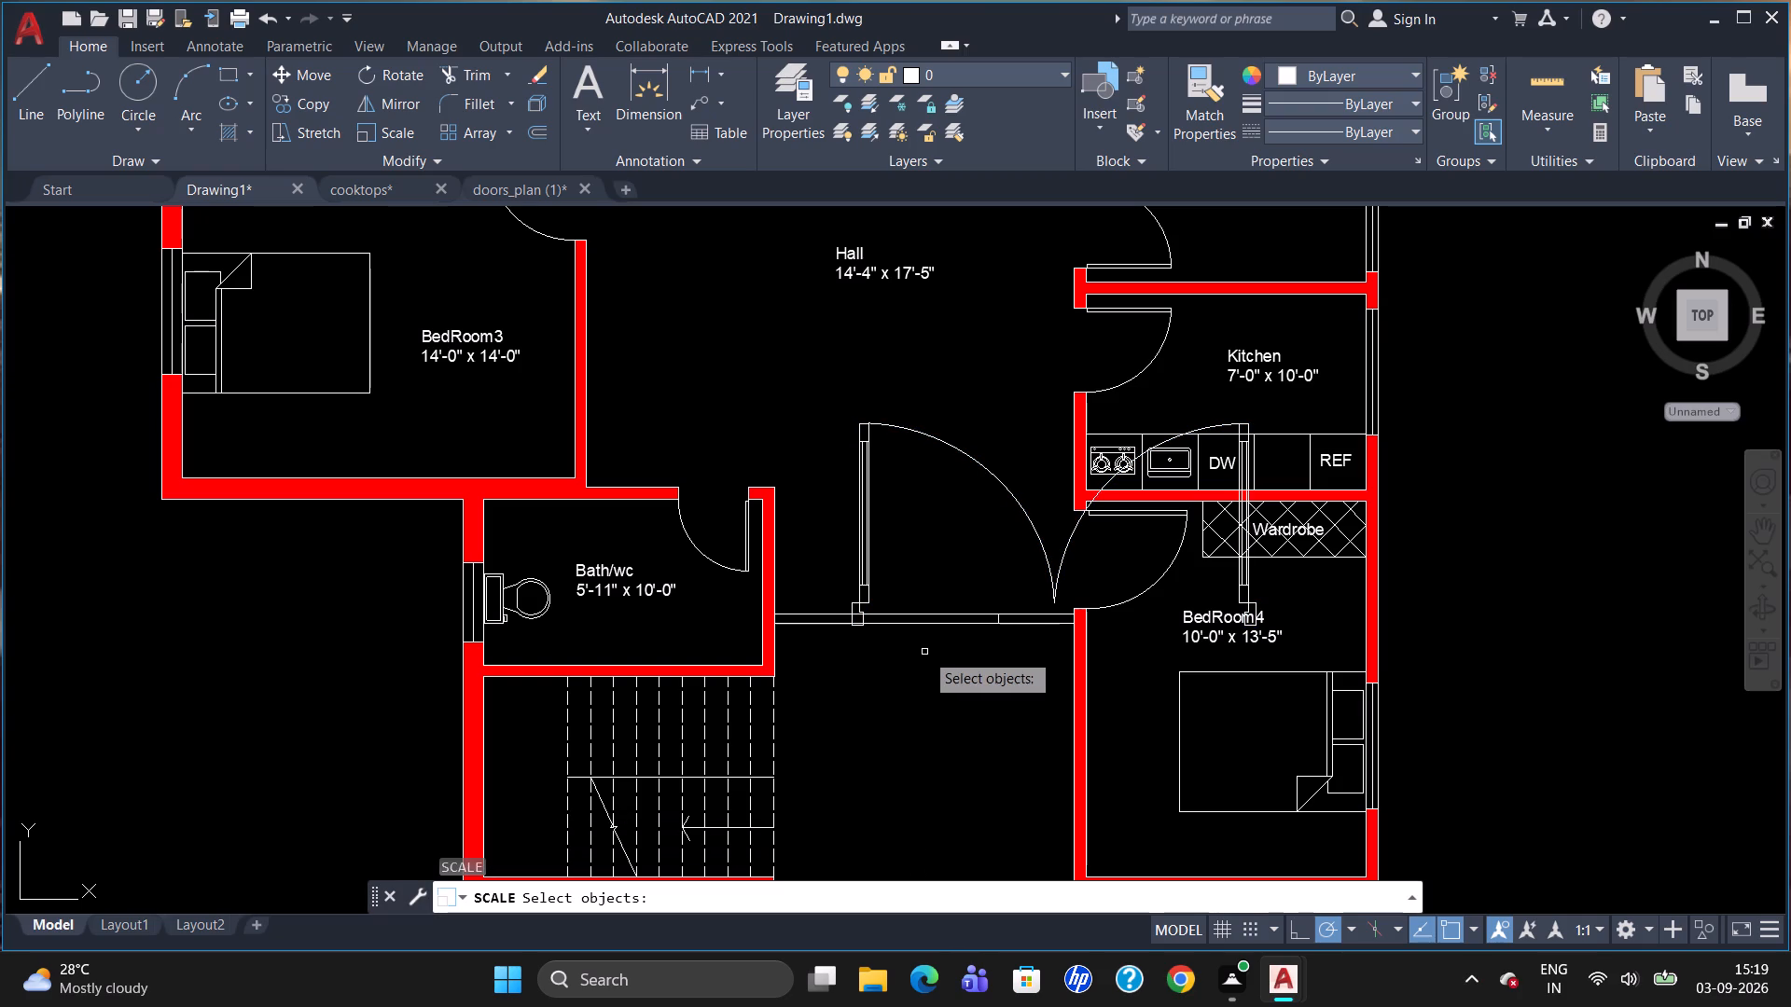
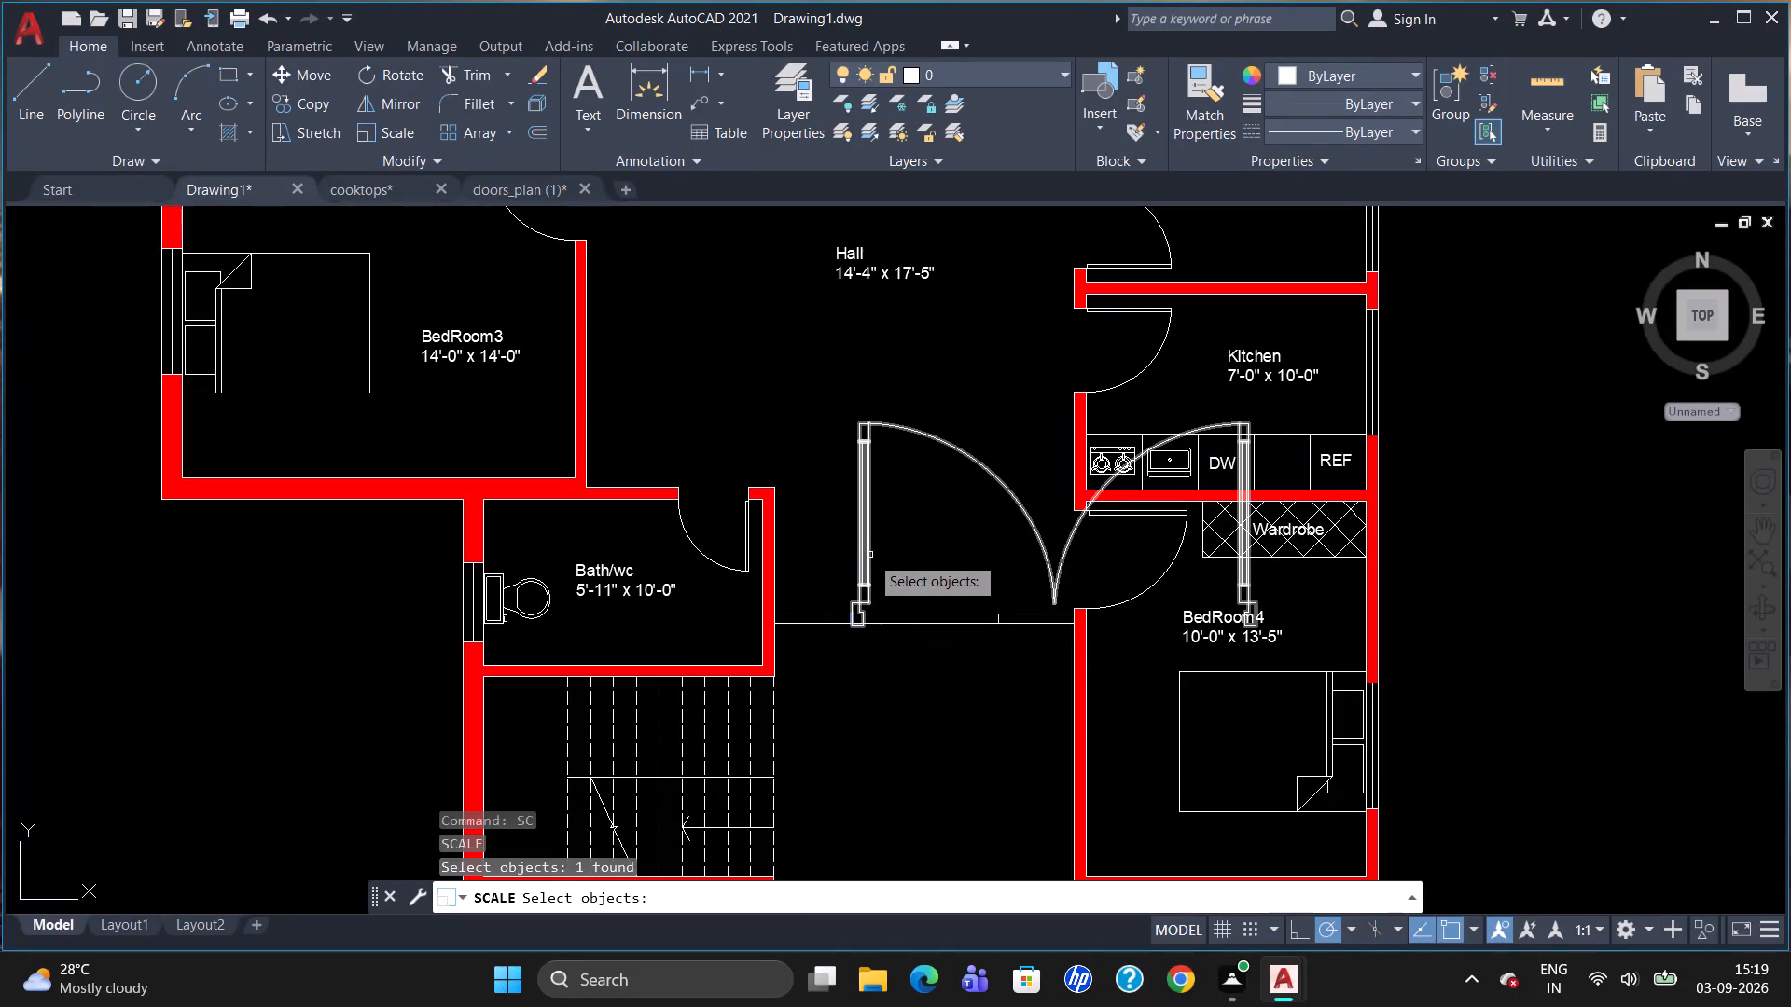
Scale the double door down by a factor of about 0.36 from its lower-left jamb corner.
left_click(858, 558)
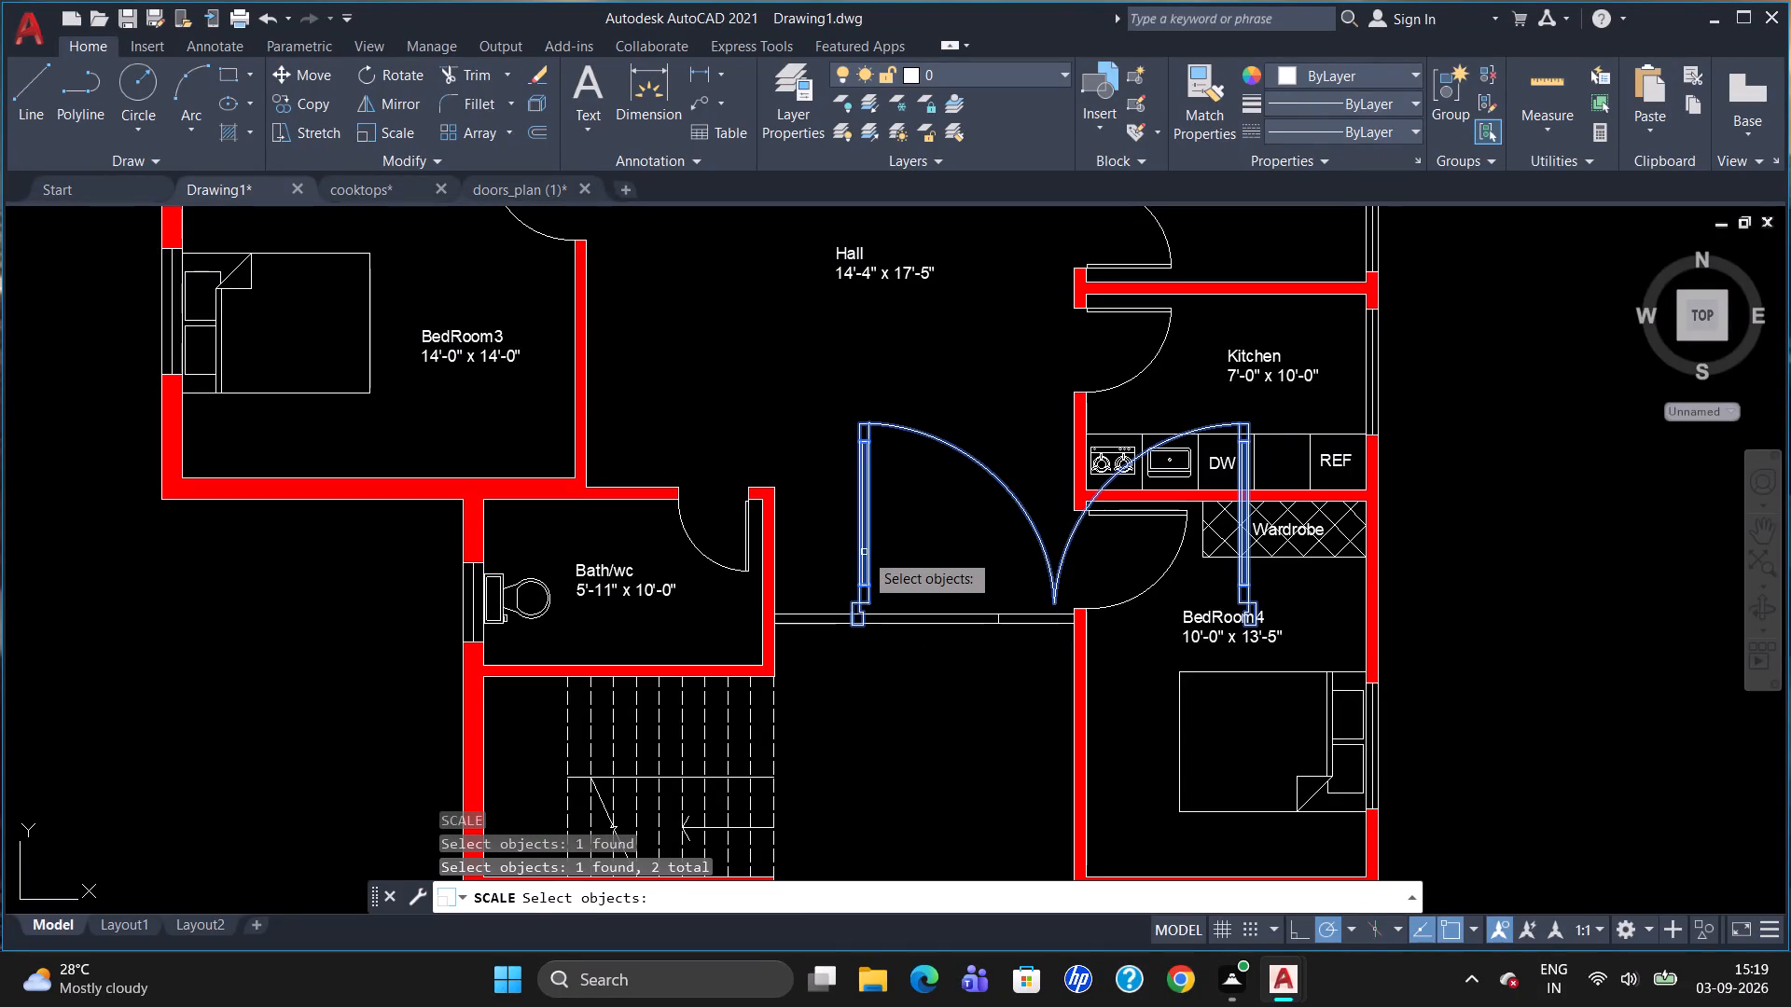
key("Return")
left_click(847, 627)
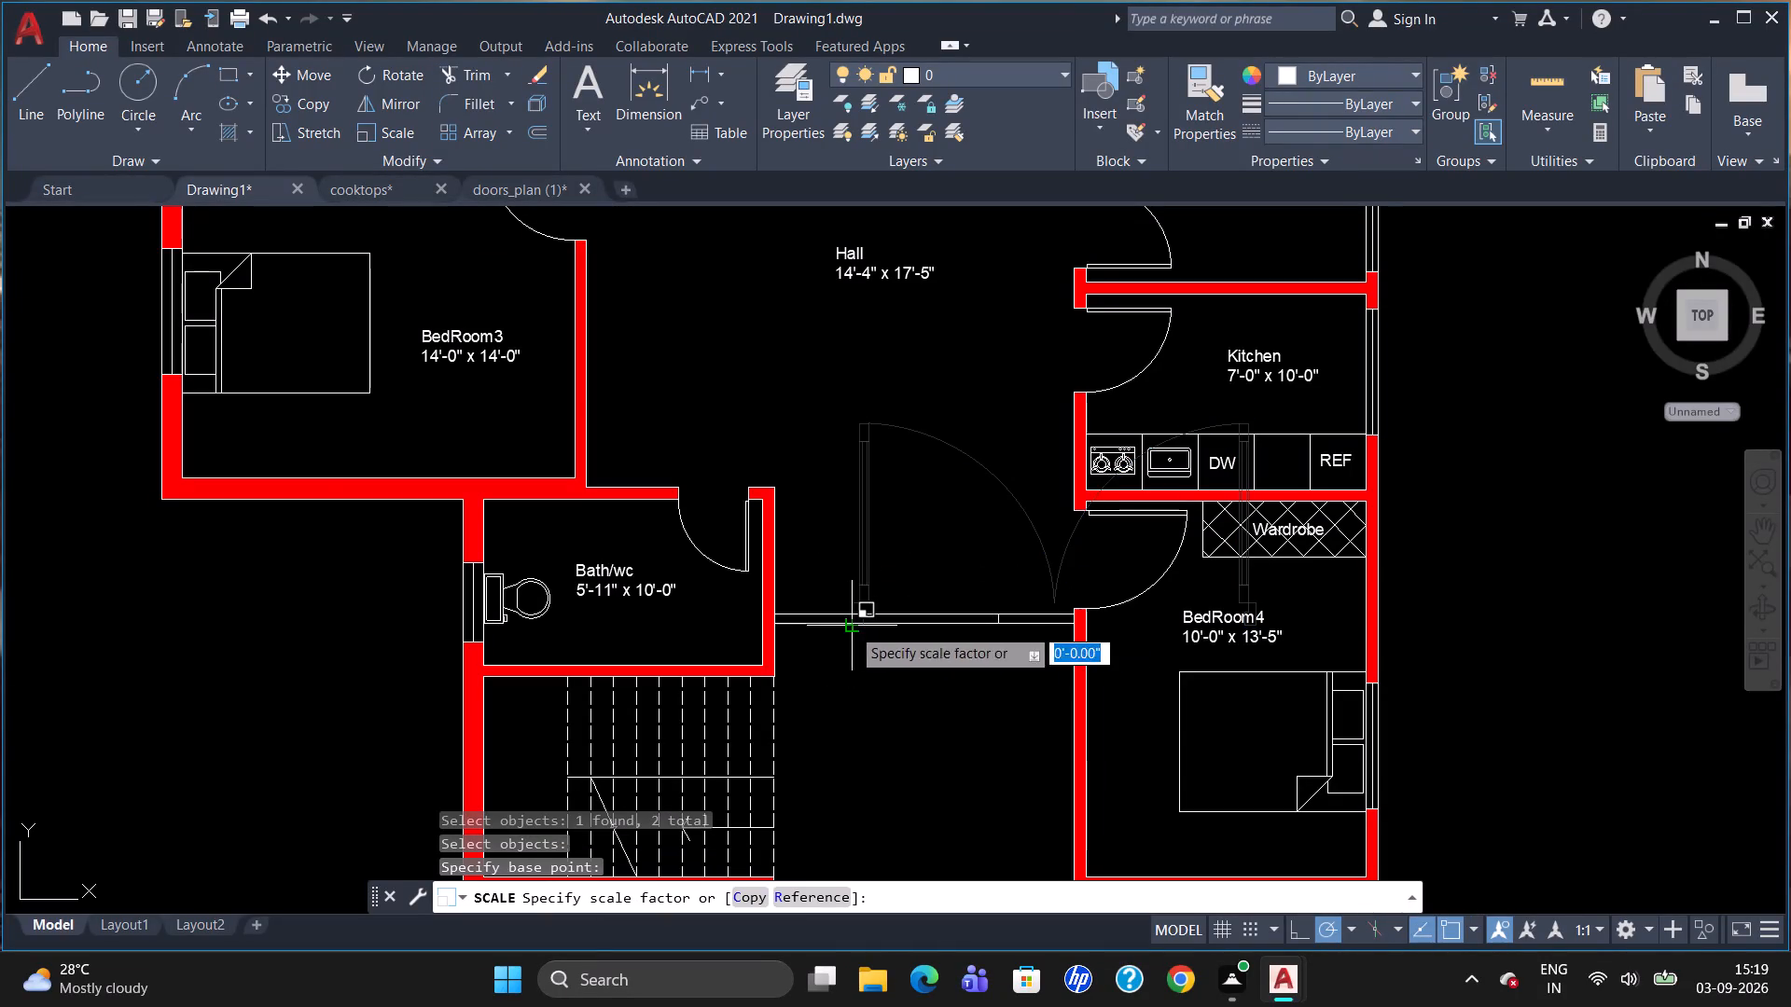
scroll(920, 634, "up", 3)
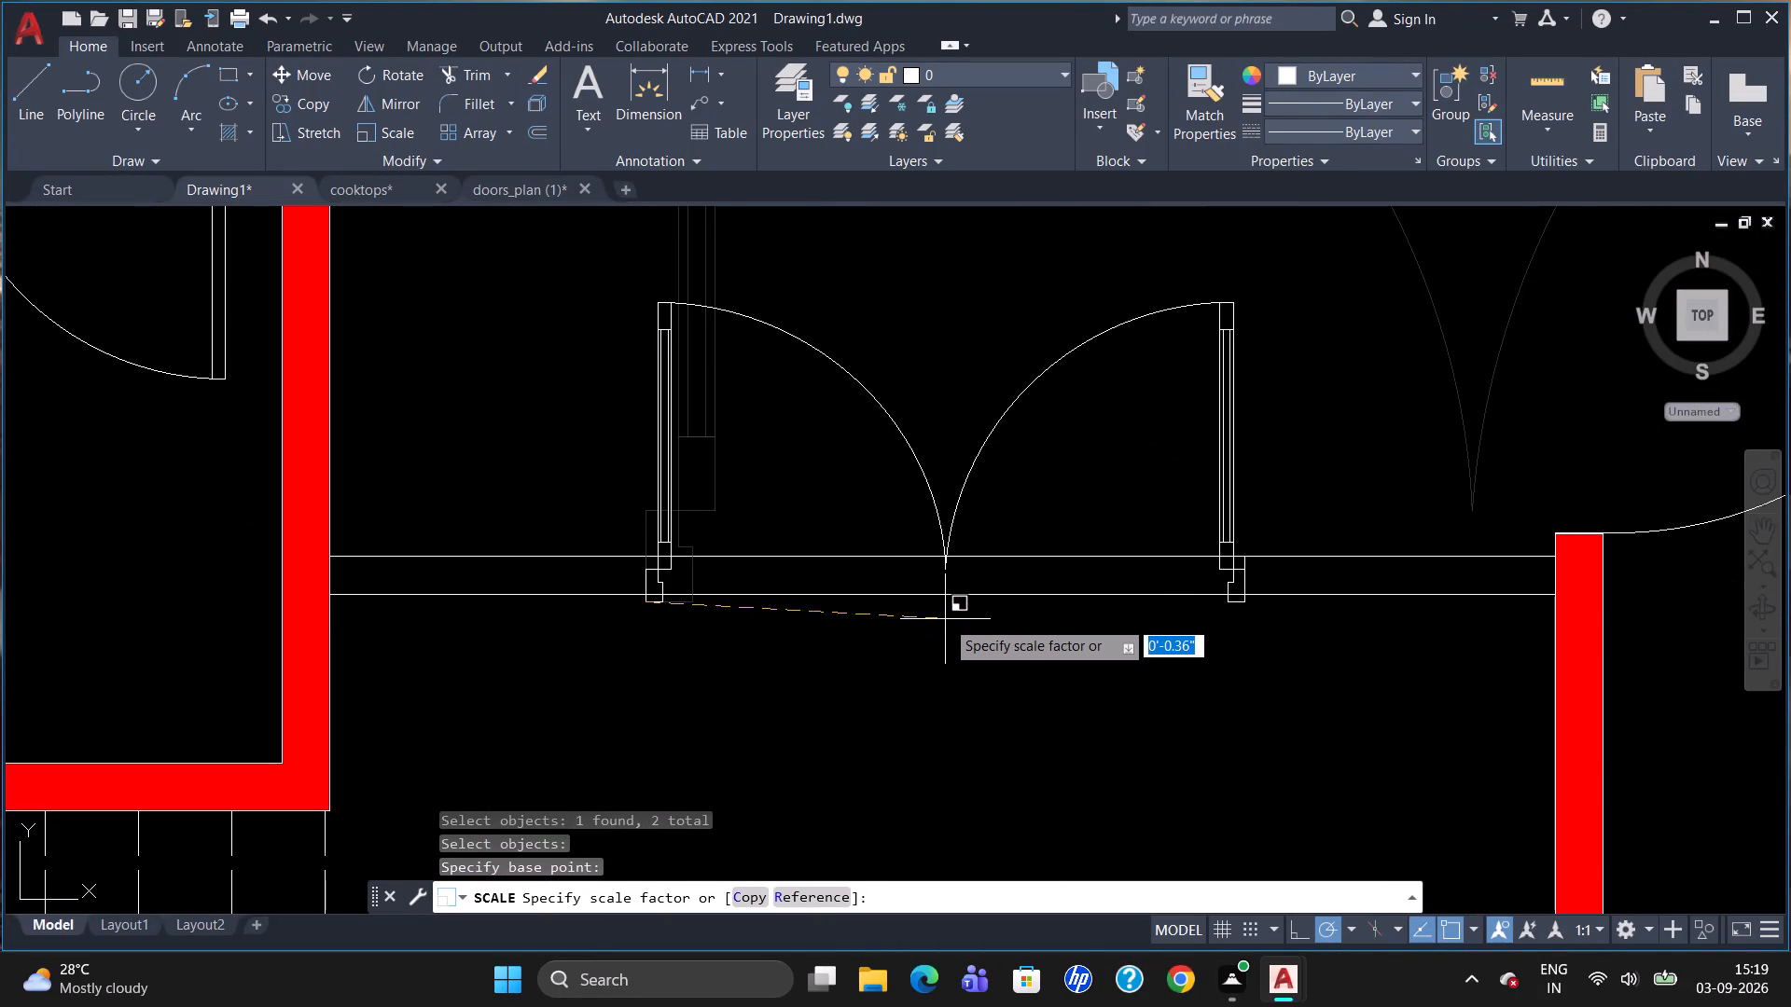
left_click(945, 619)
Move the scaled double door so its lower-left jamb corner sits on the outer line of the Hall entrance wall.
left_click(645, 604)
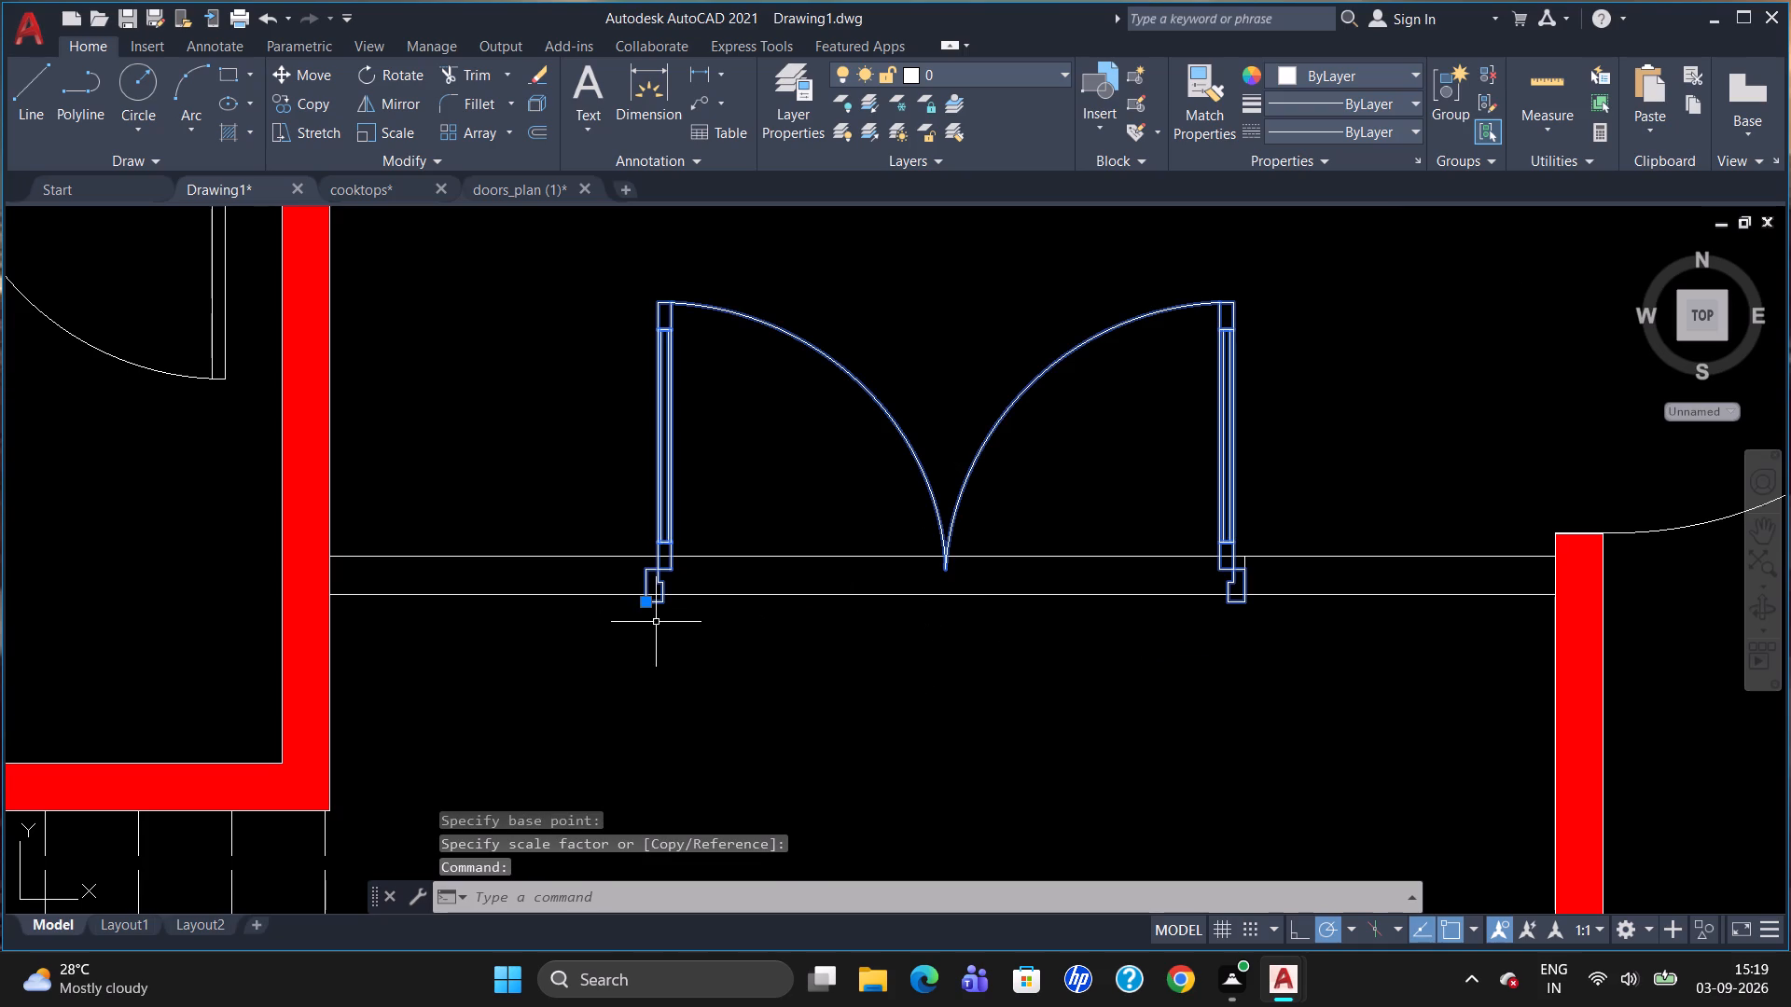
key("m")
key("Return")
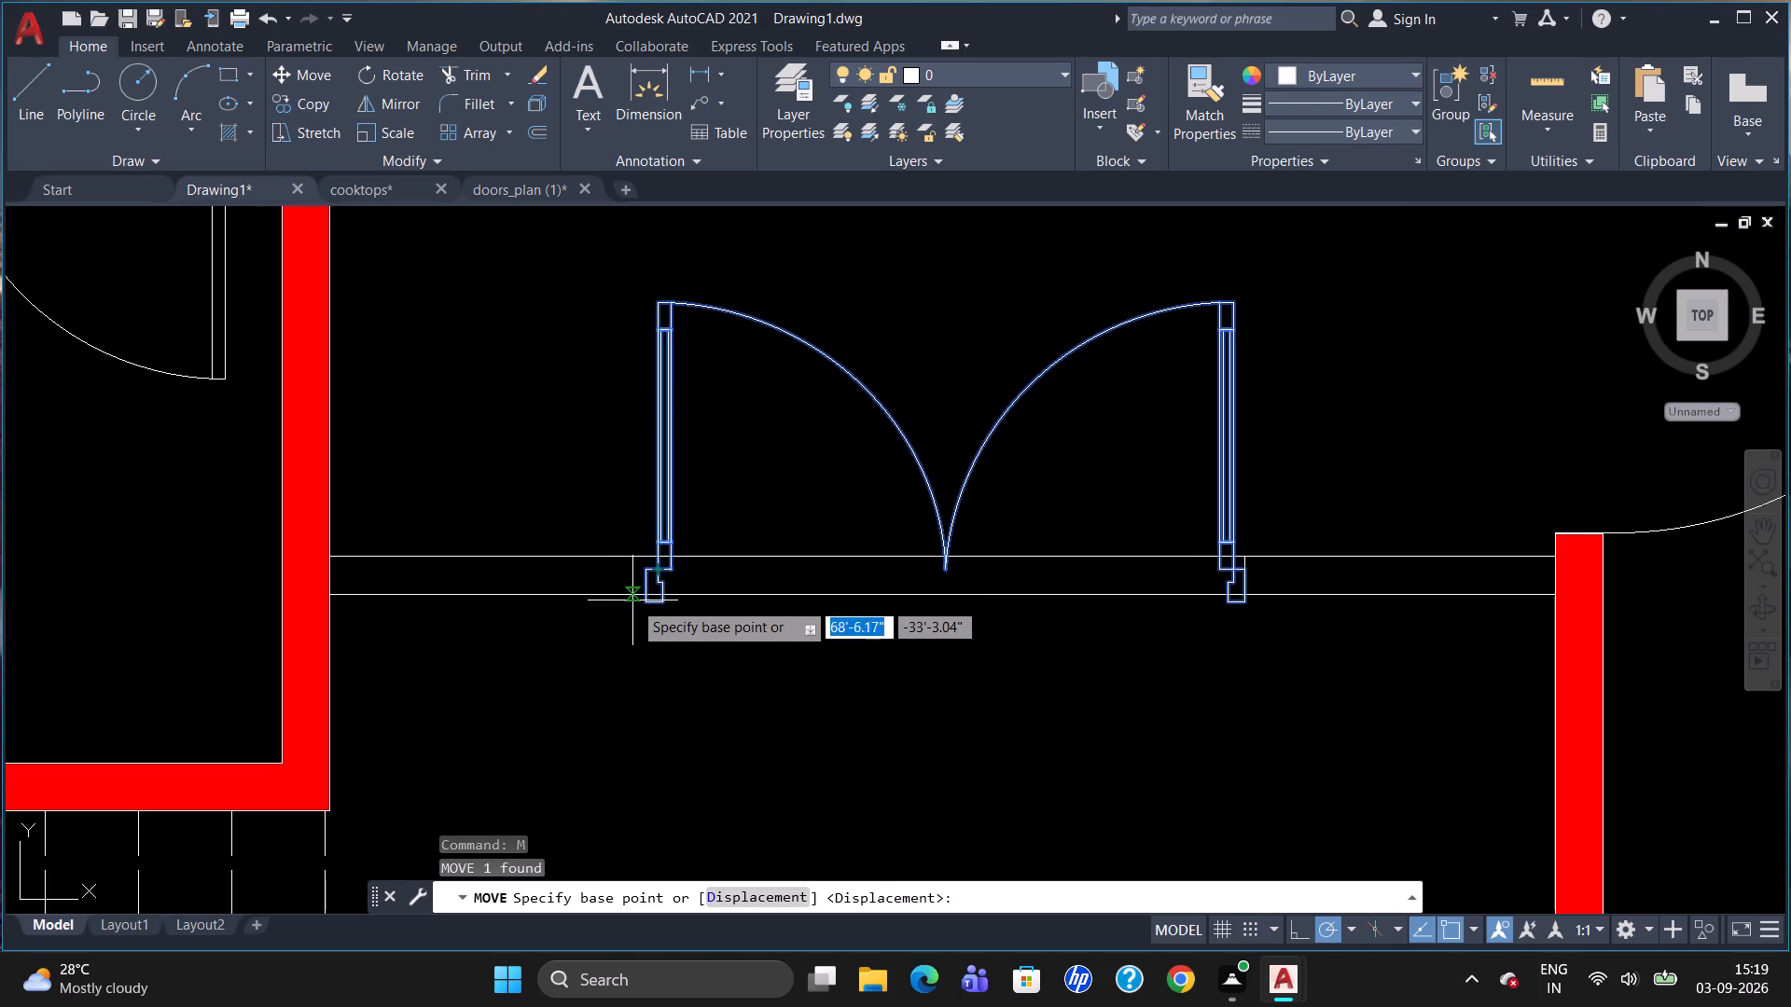
left_click(638, 599)
scroll(651, 590, "up", 2)
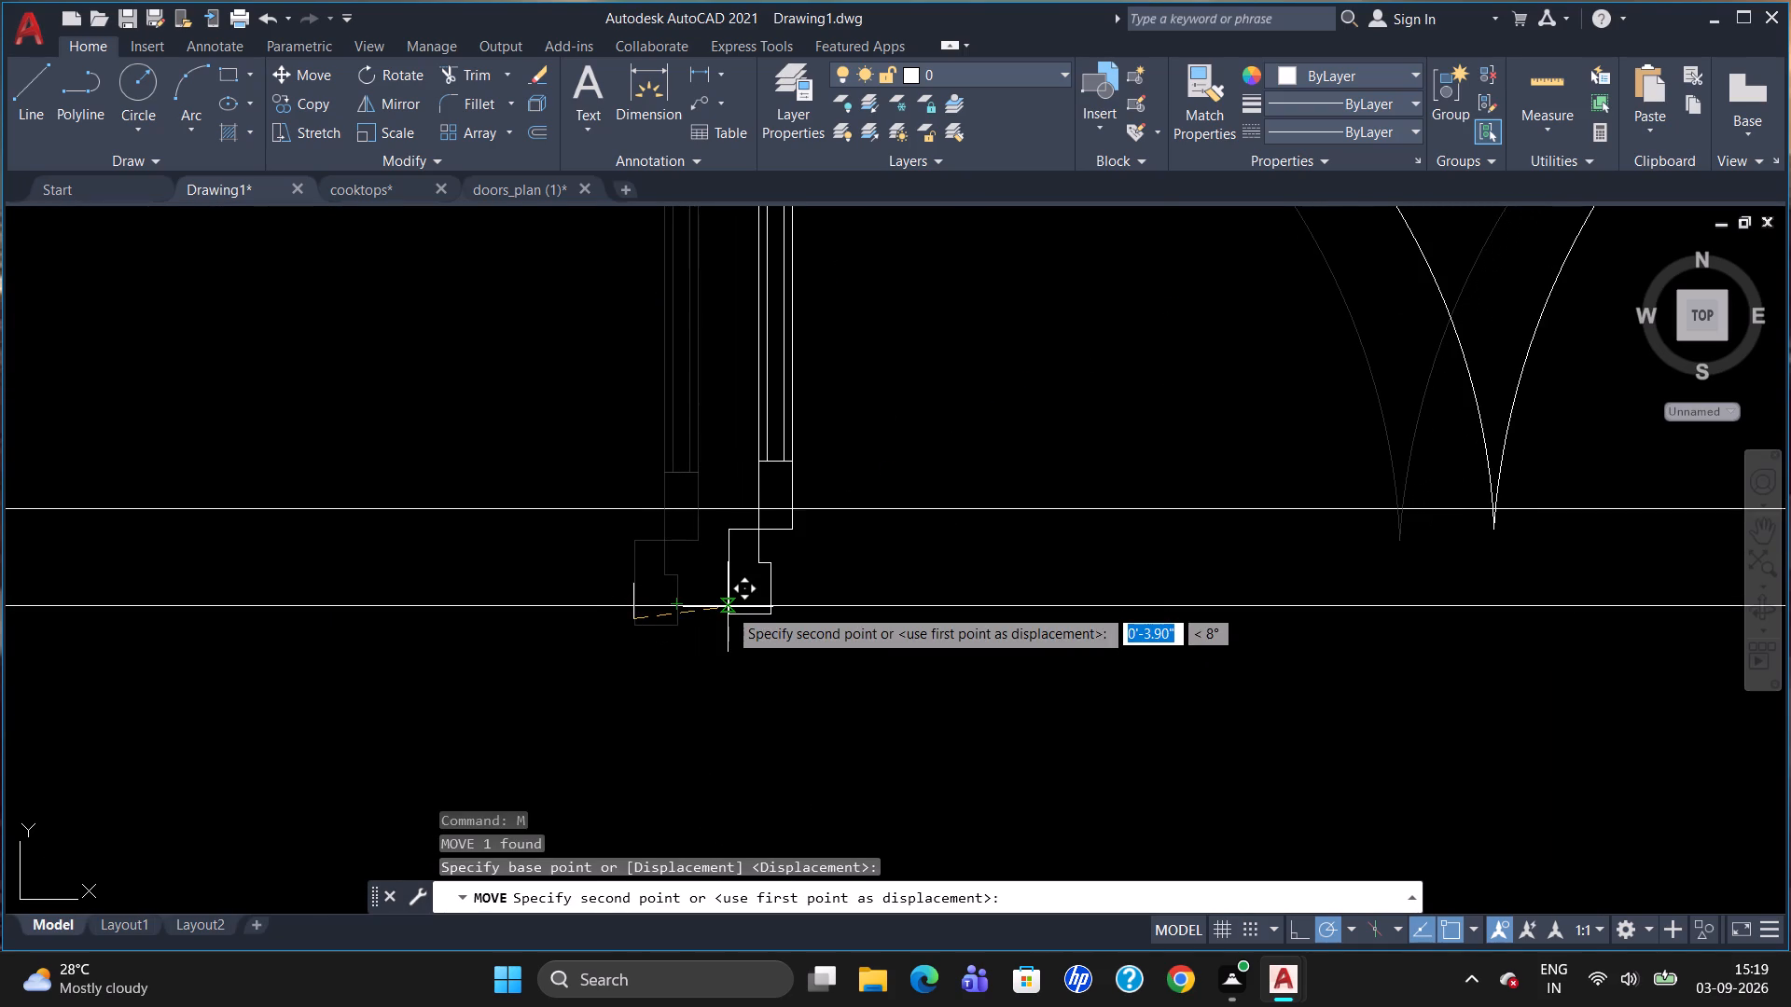
left_click(634, 596)
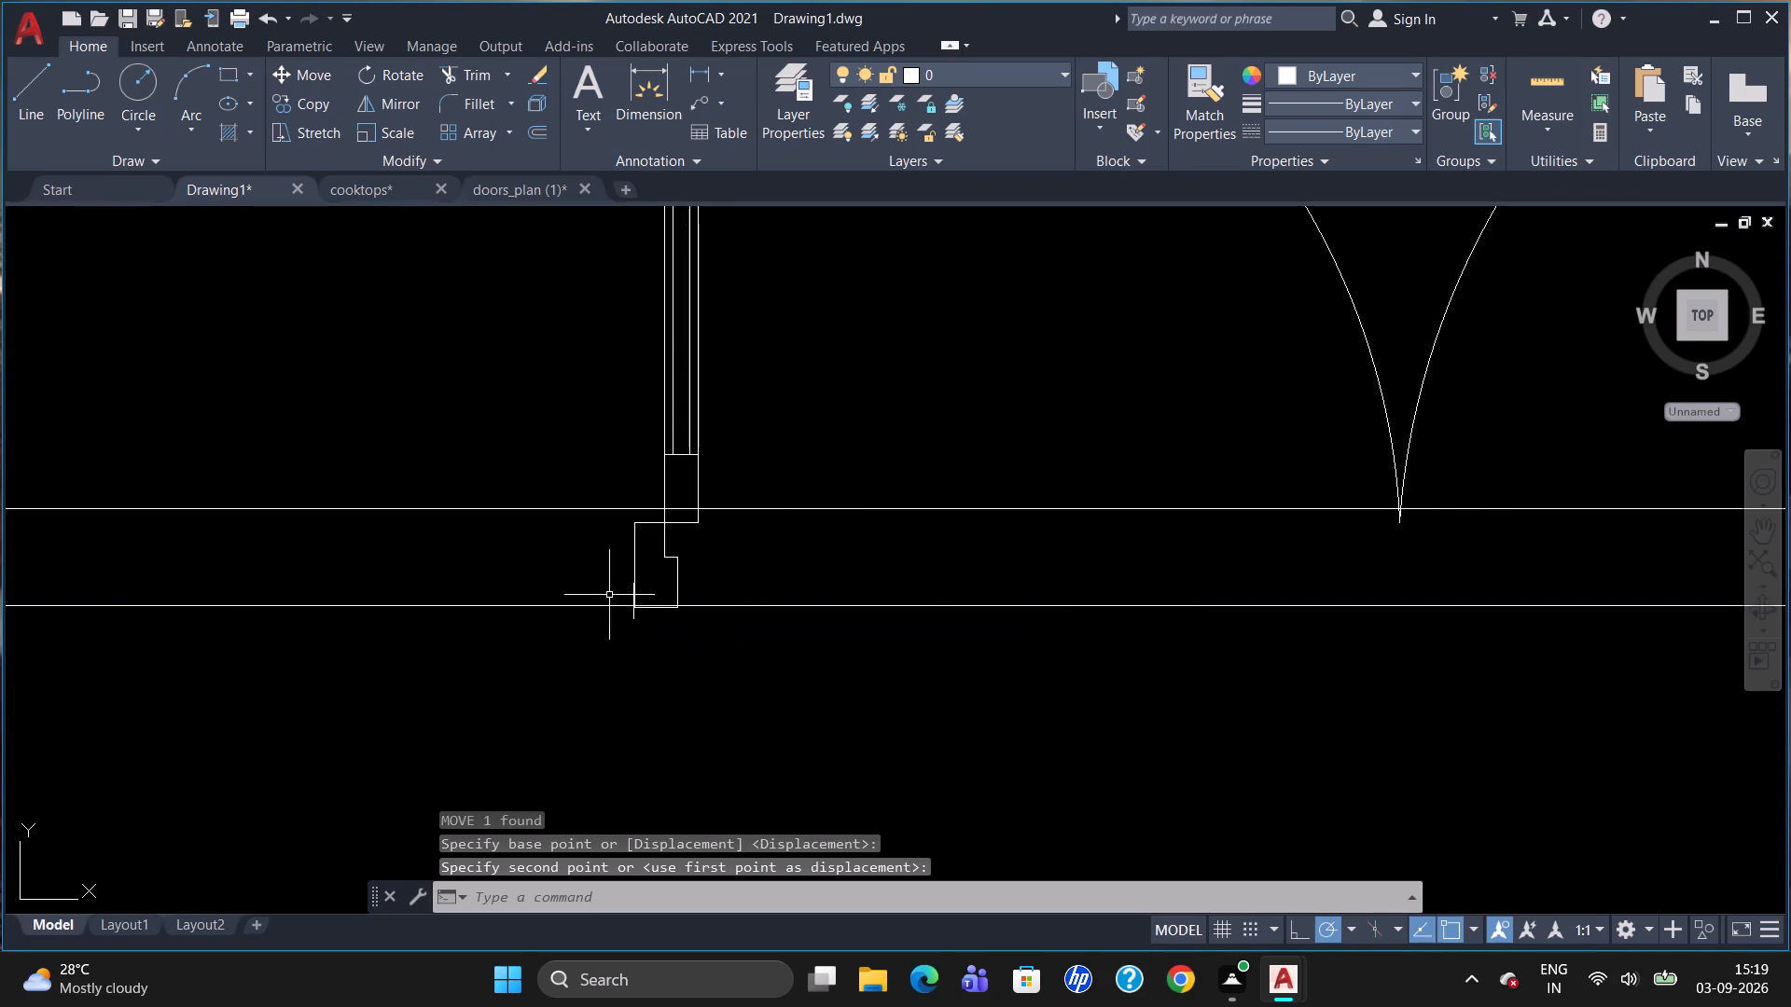
Trim both entrance wall lines between the two jambs of the double door.
scroll(548, 512, "down", 2)
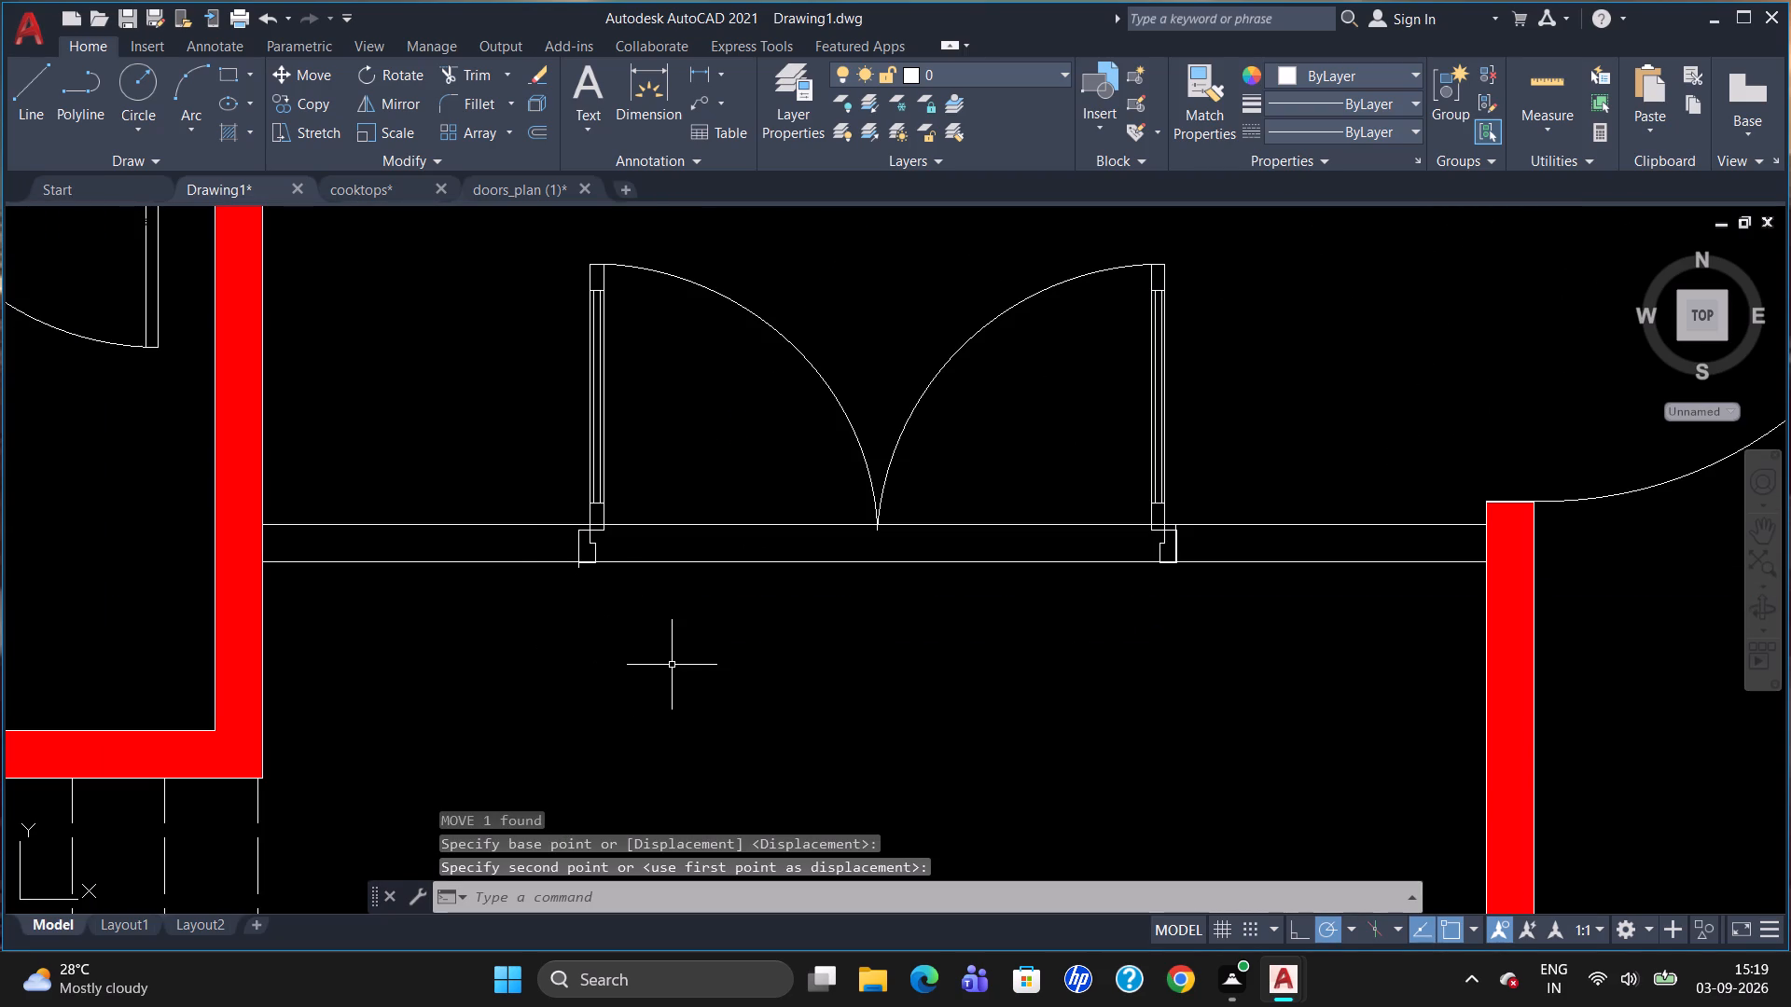
type("tr")
key("Return")
key("Return")
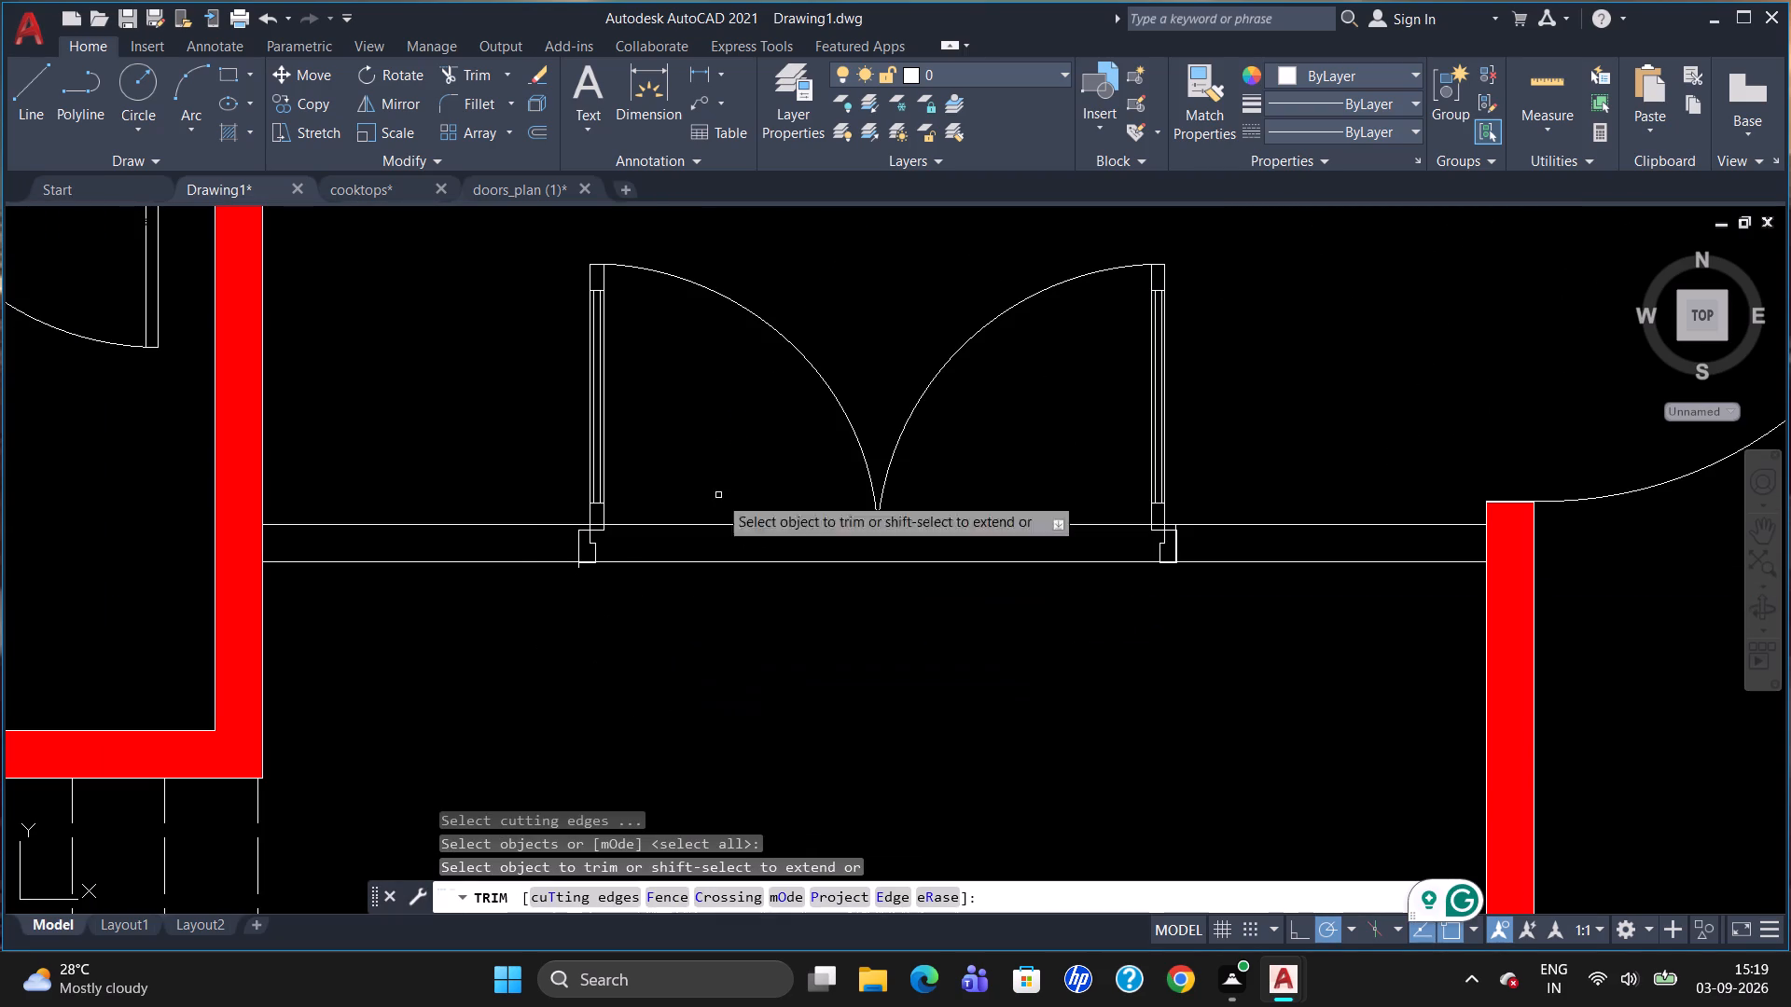
left_click_drag(740, 432, 789, 620)
left_click(790, 619)
left_click_drag(1014, 437, 1016, 505)
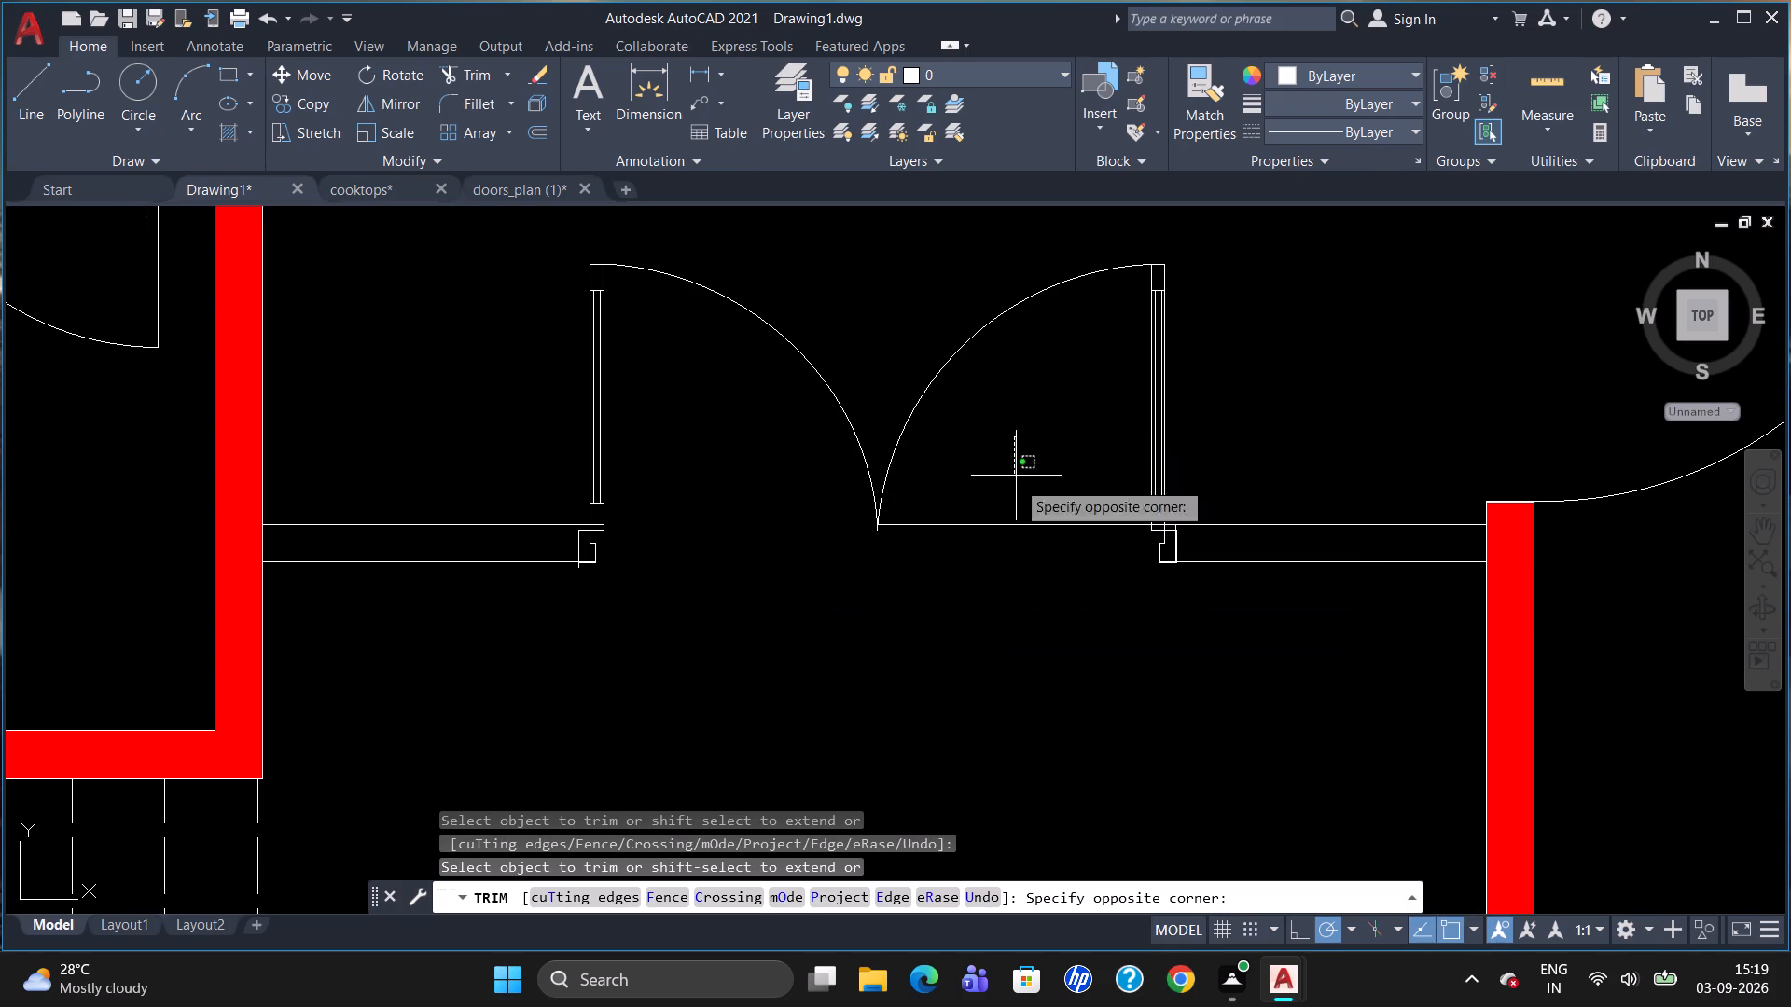
left_click_drag(1016, 505, 1002, 620)
left_click(1002, 620)
scroll(821, 595, "down", 1)
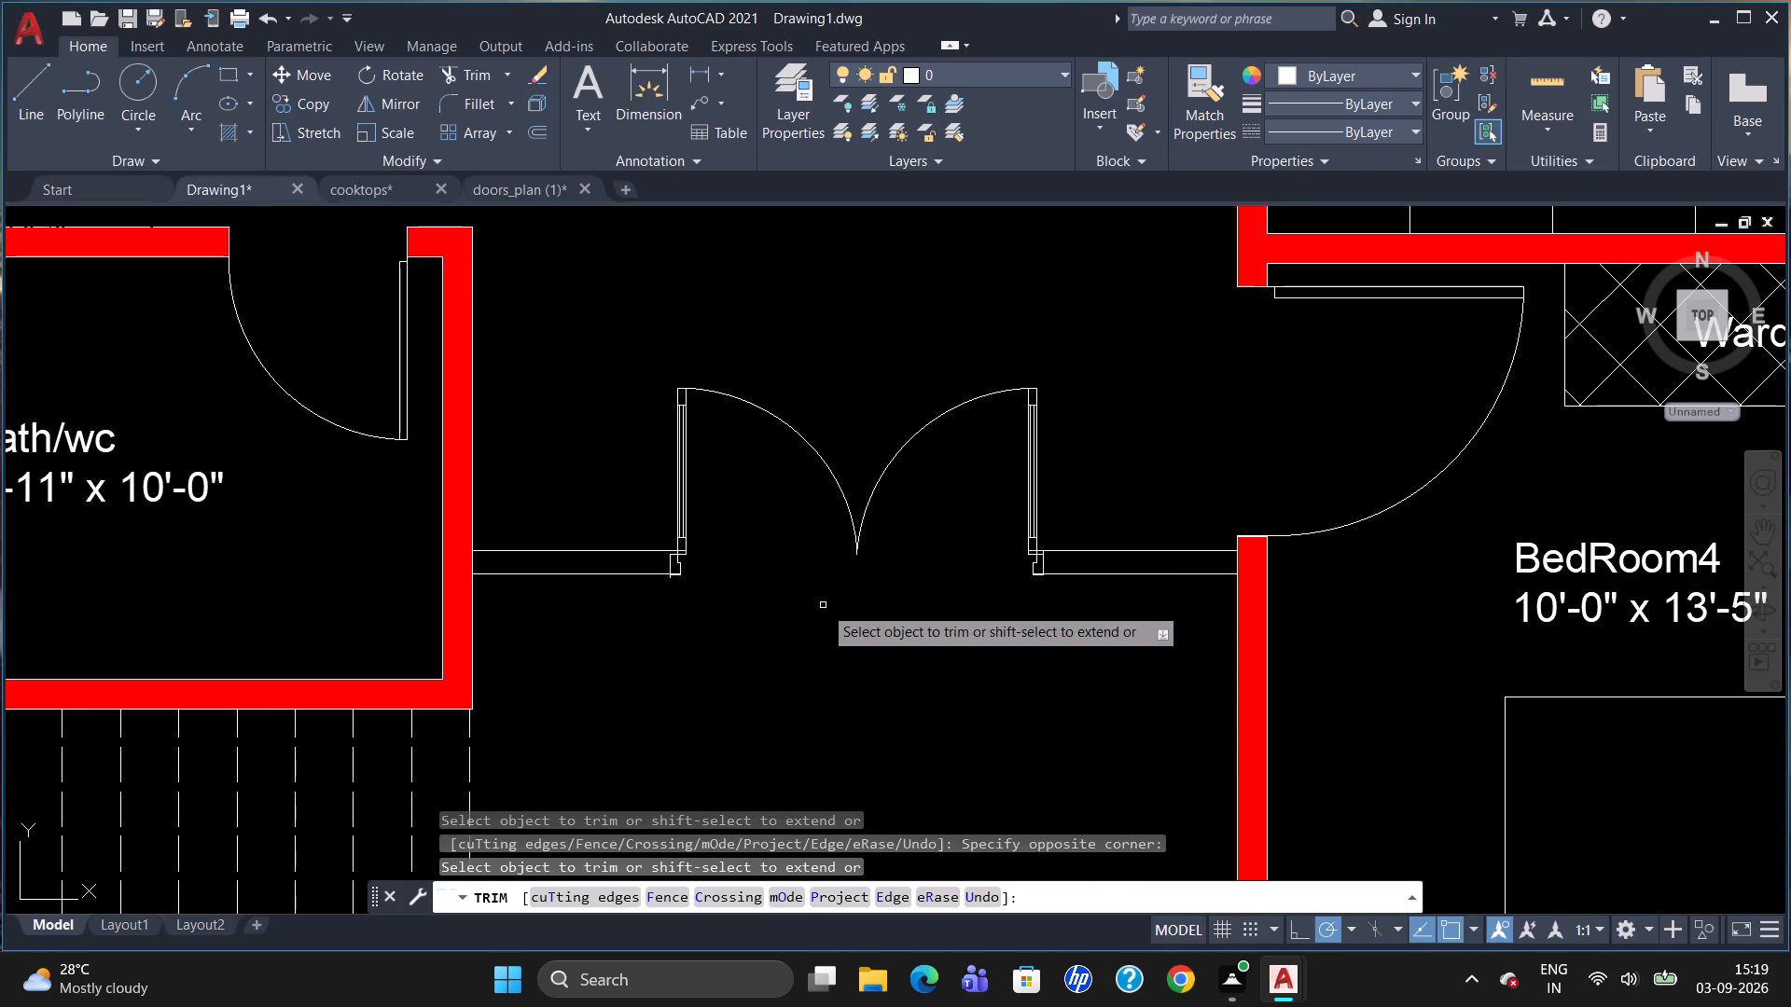
key("Escape")
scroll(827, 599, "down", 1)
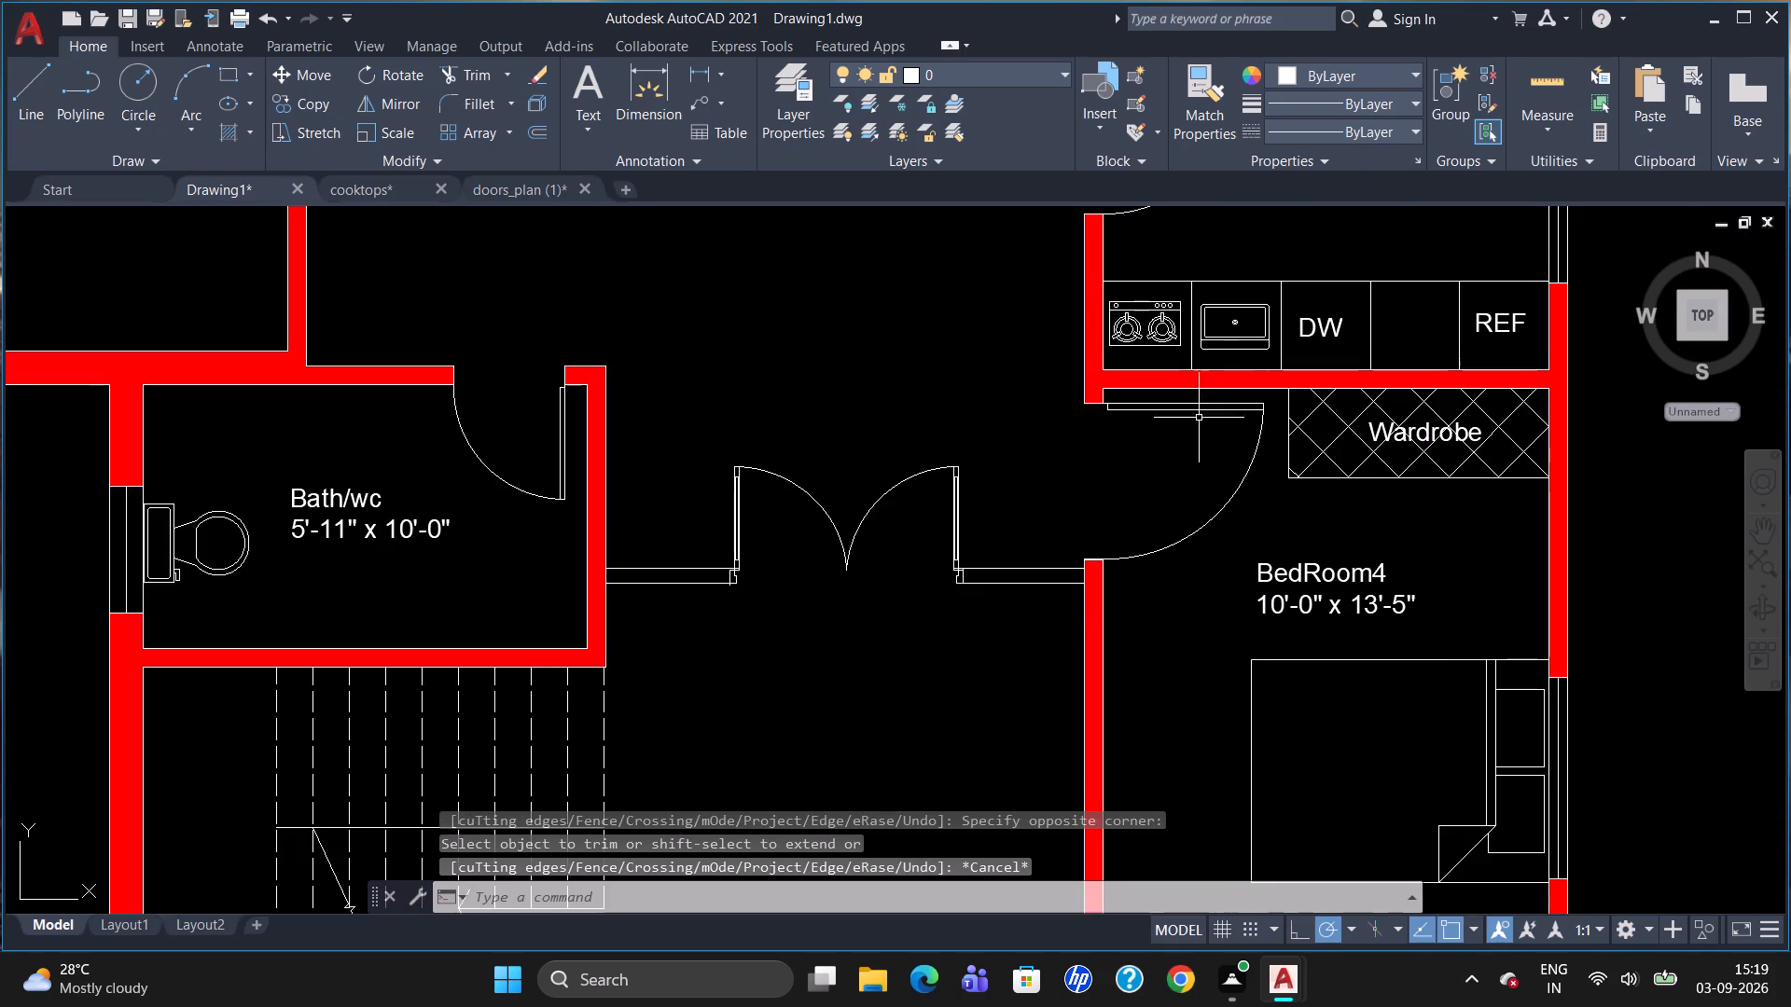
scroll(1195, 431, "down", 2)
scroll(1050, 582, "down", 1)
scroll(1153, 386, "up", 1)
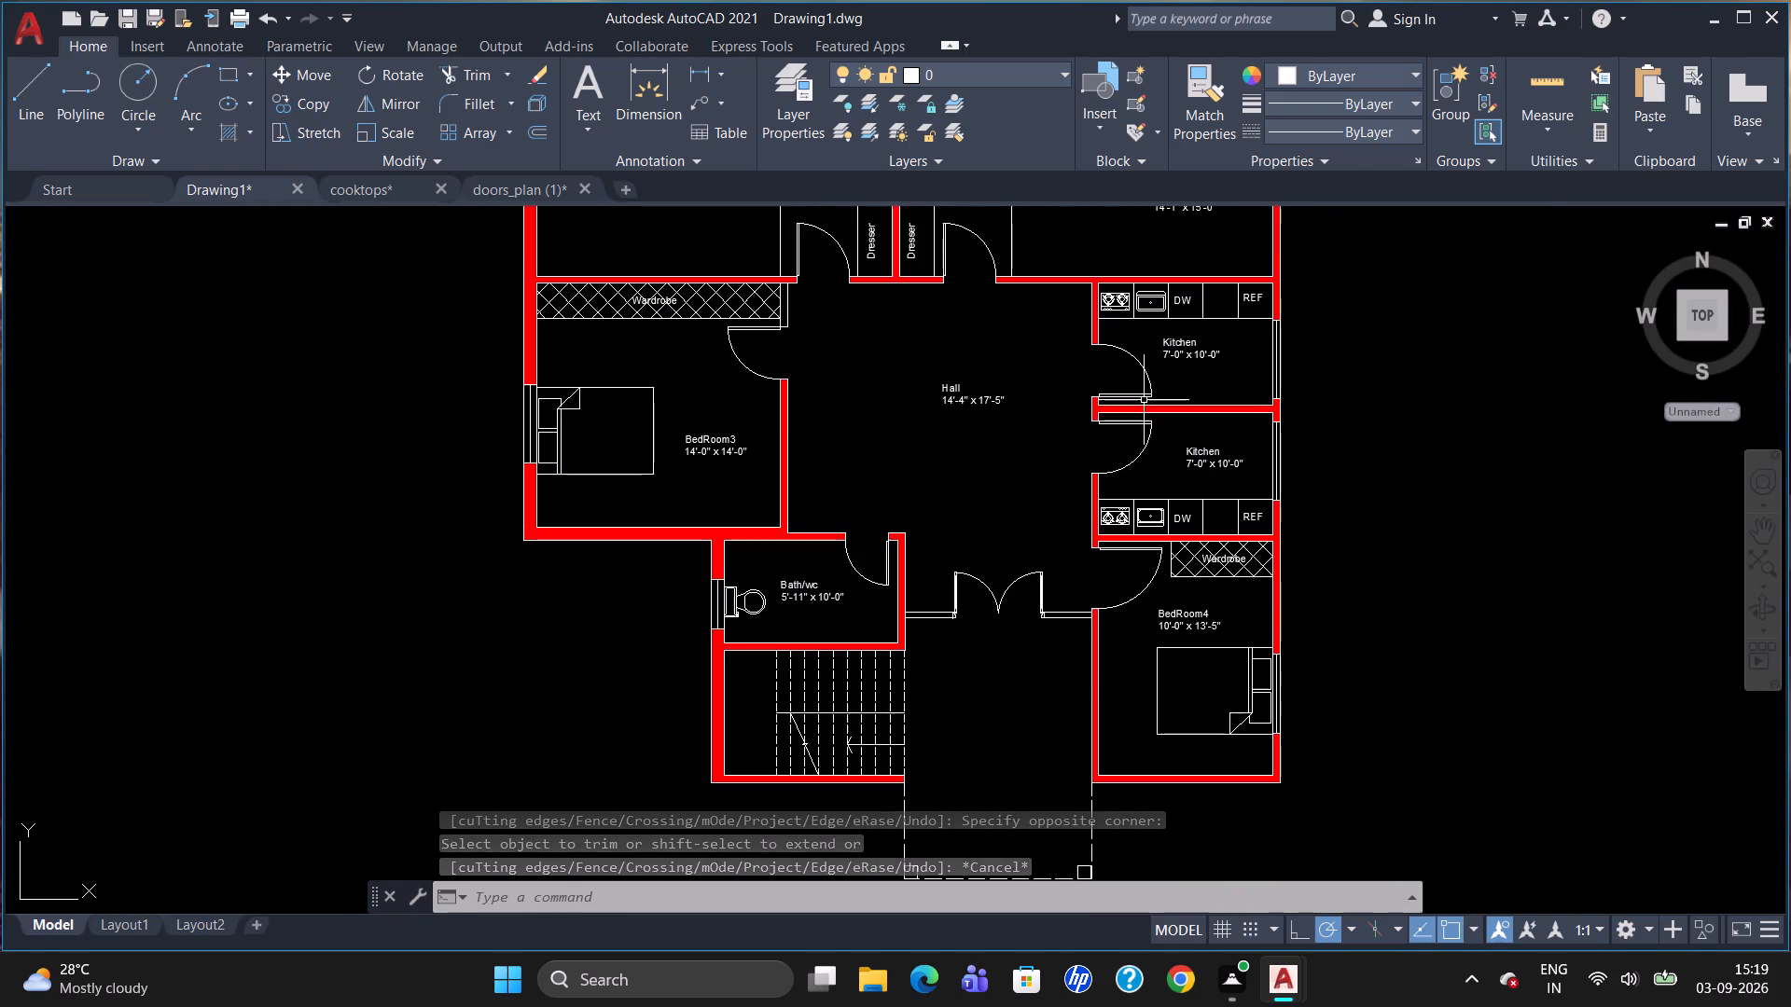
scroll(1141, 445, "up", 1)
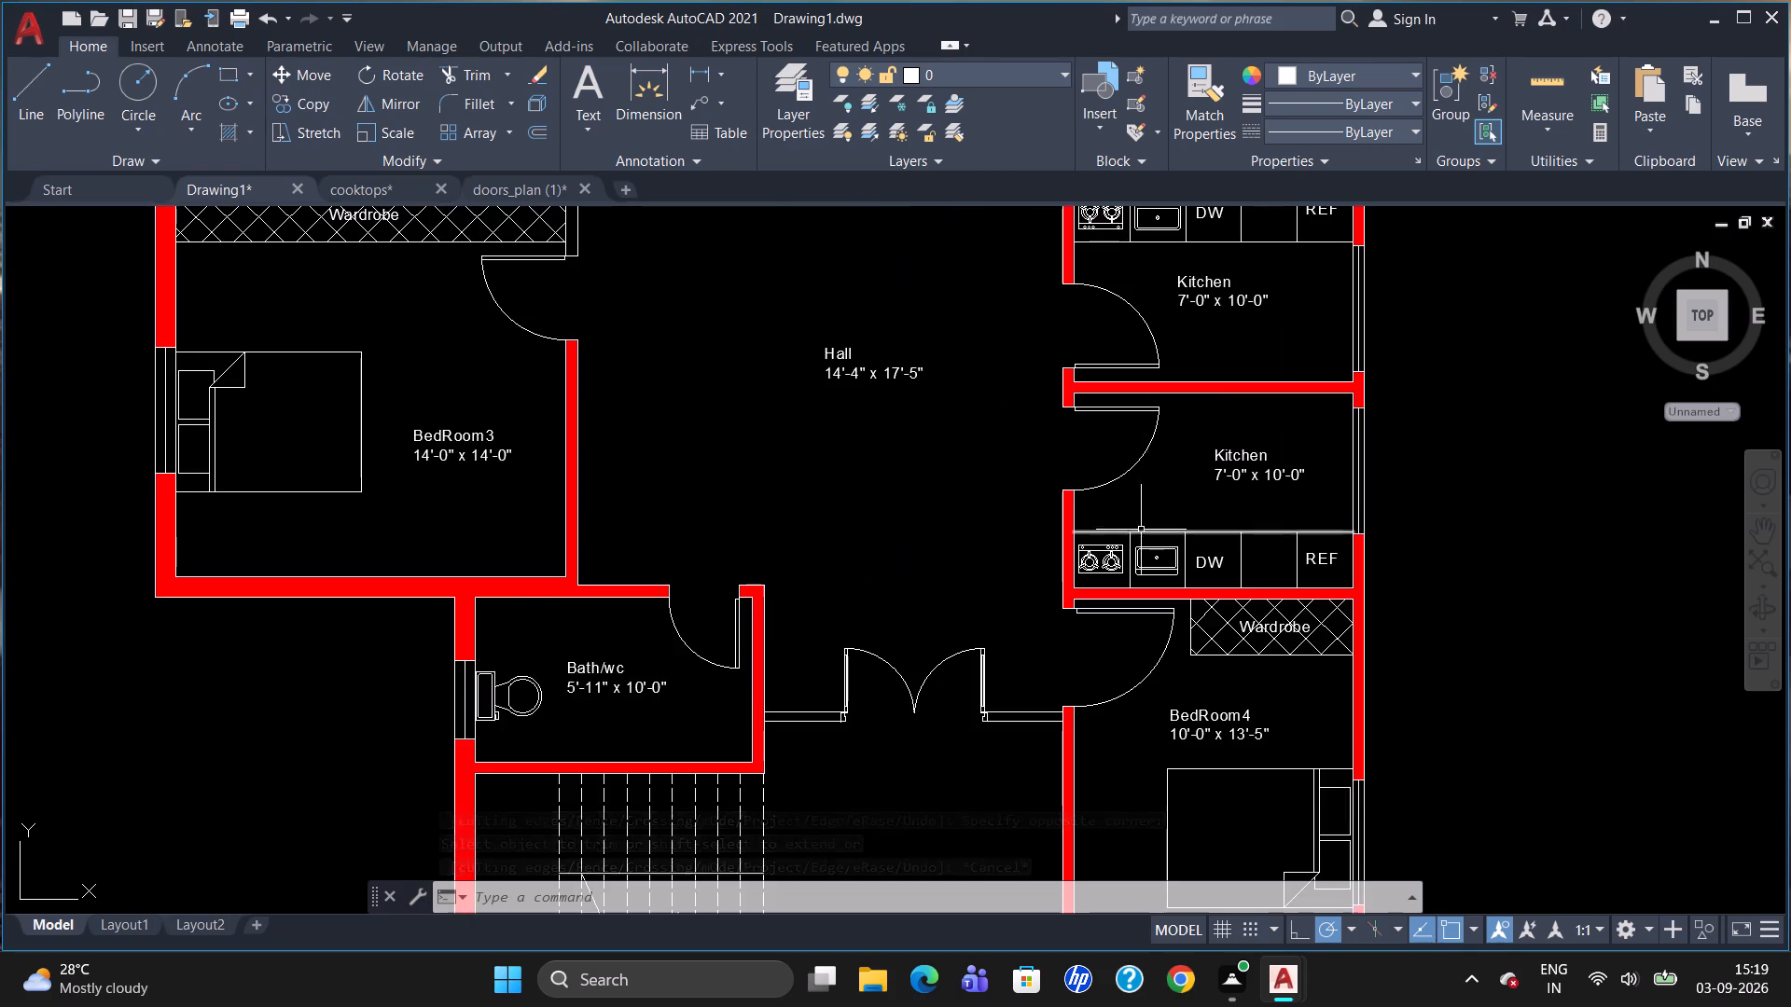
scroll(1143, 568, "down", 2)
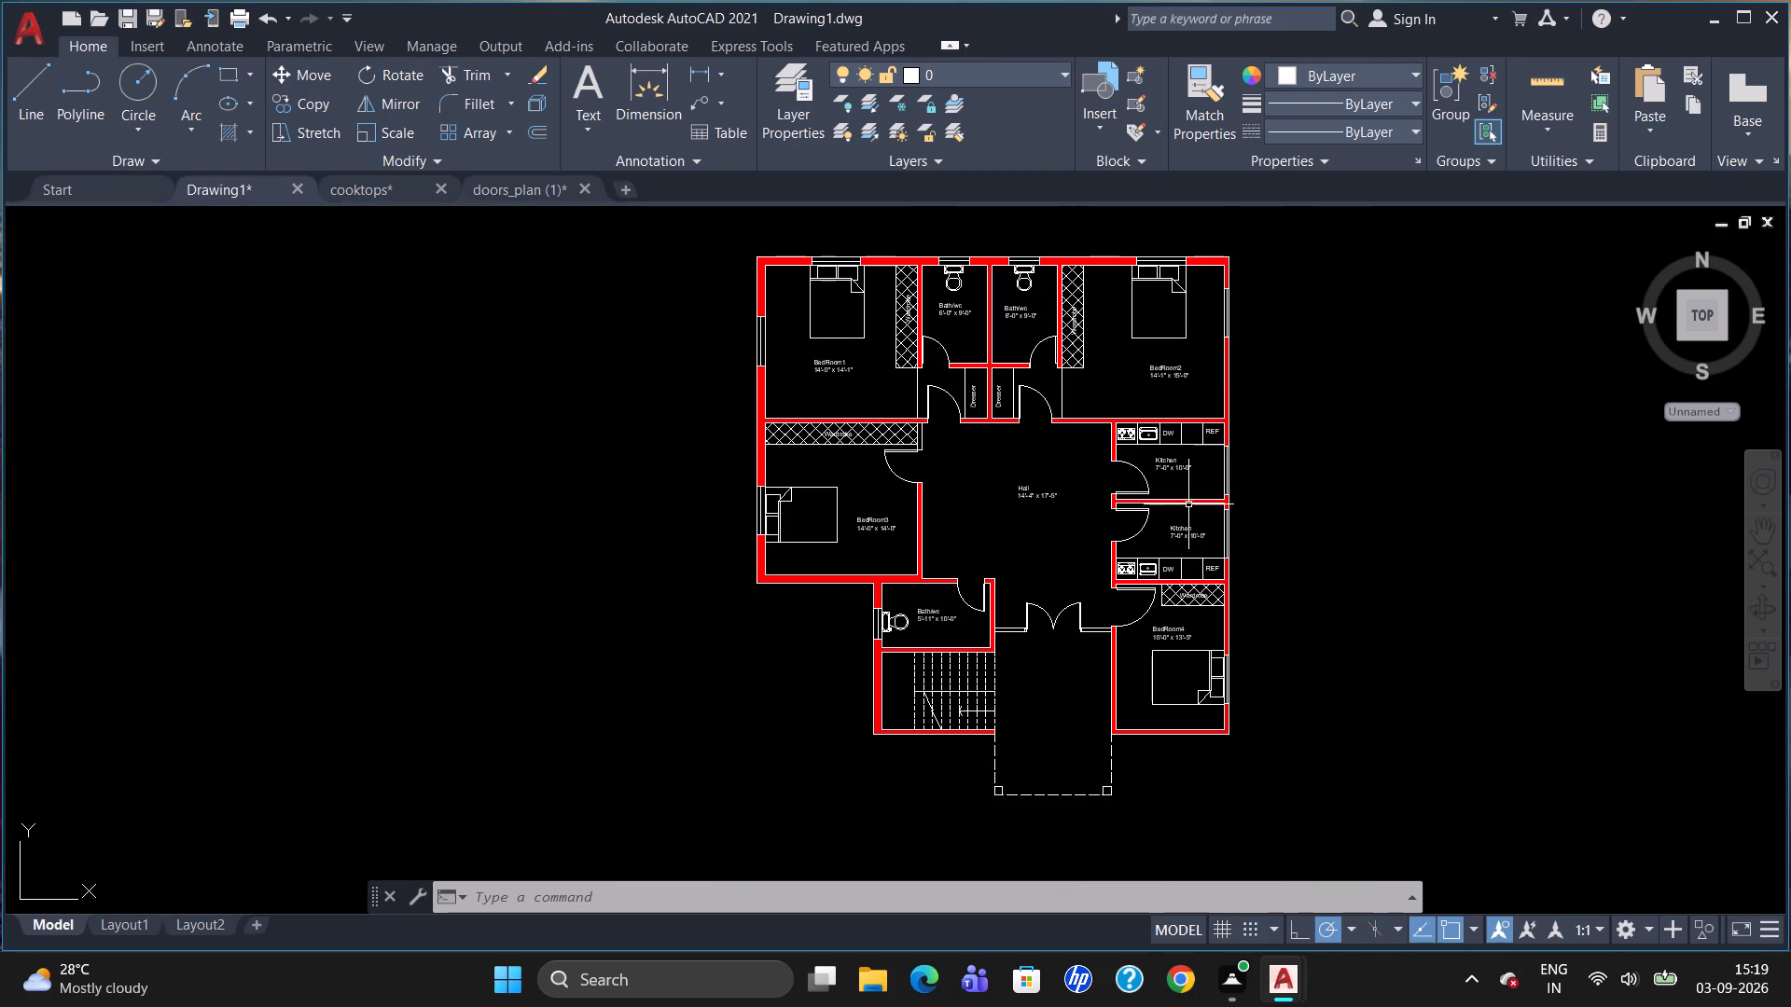
Add a 5" high multiline text label below the double door reading Parking, with 11'-6" x 15'-0" on the second line.
scroll(1090, 694, "up", 2)
key("t")
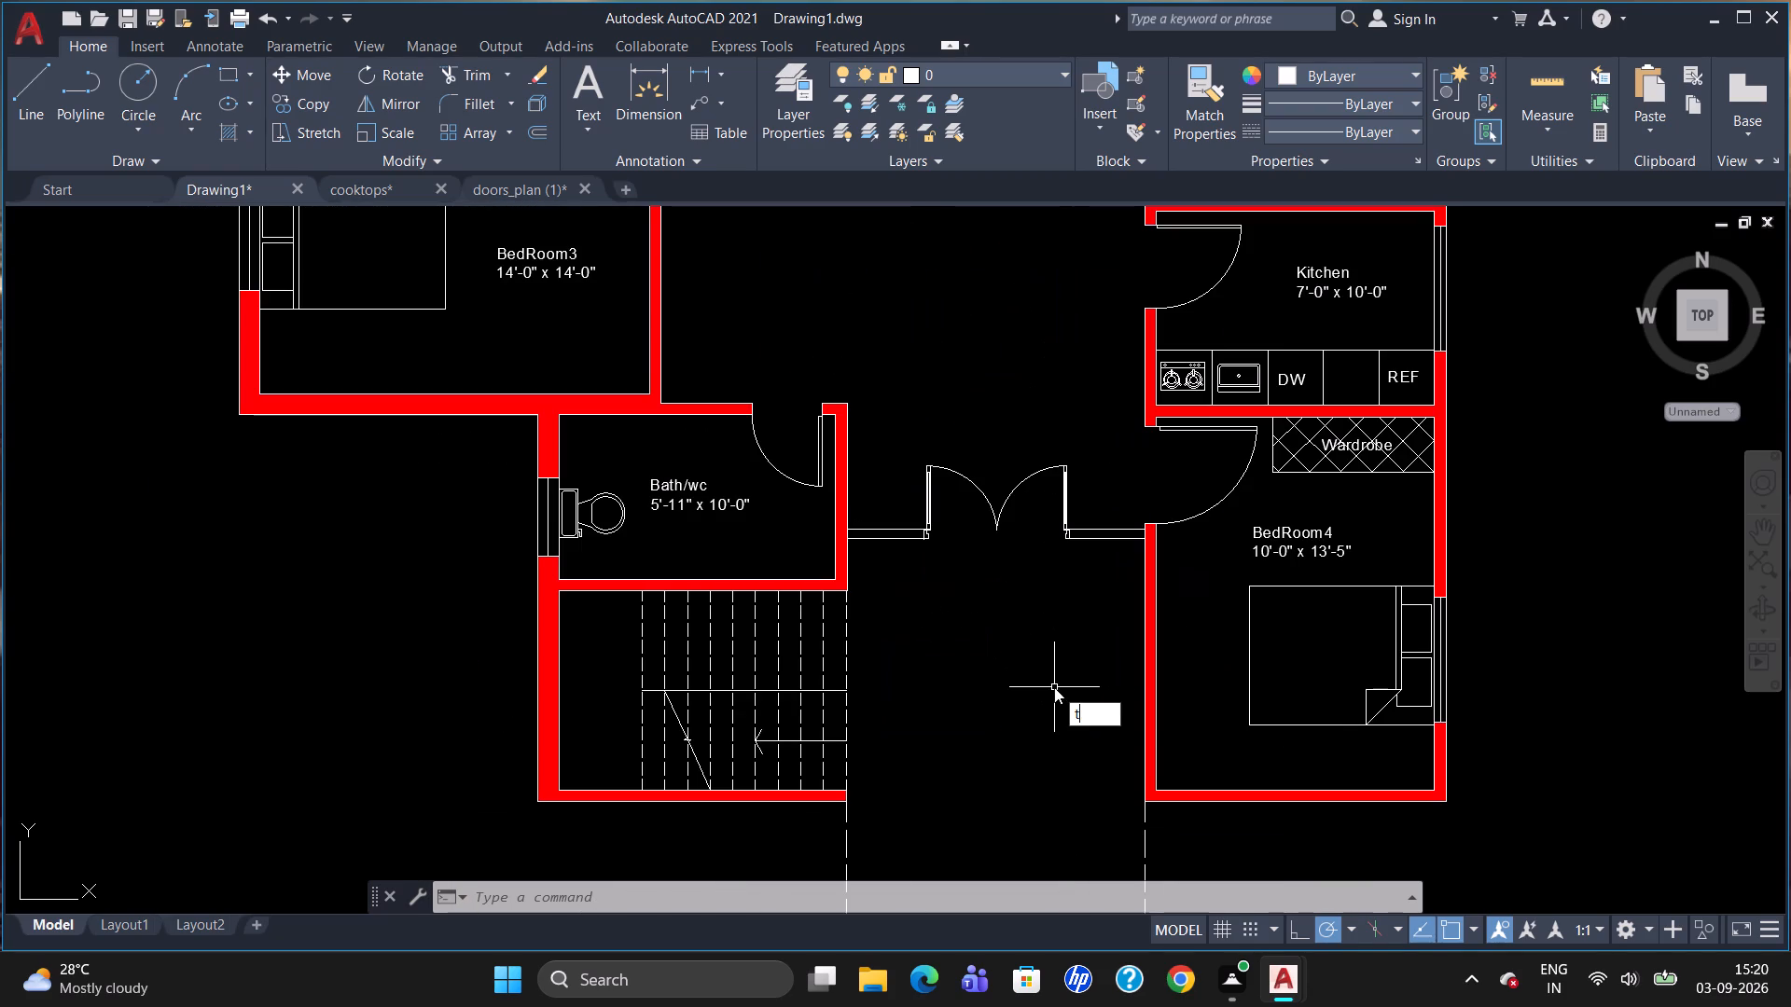
key("Return")
left_click(901, 598)
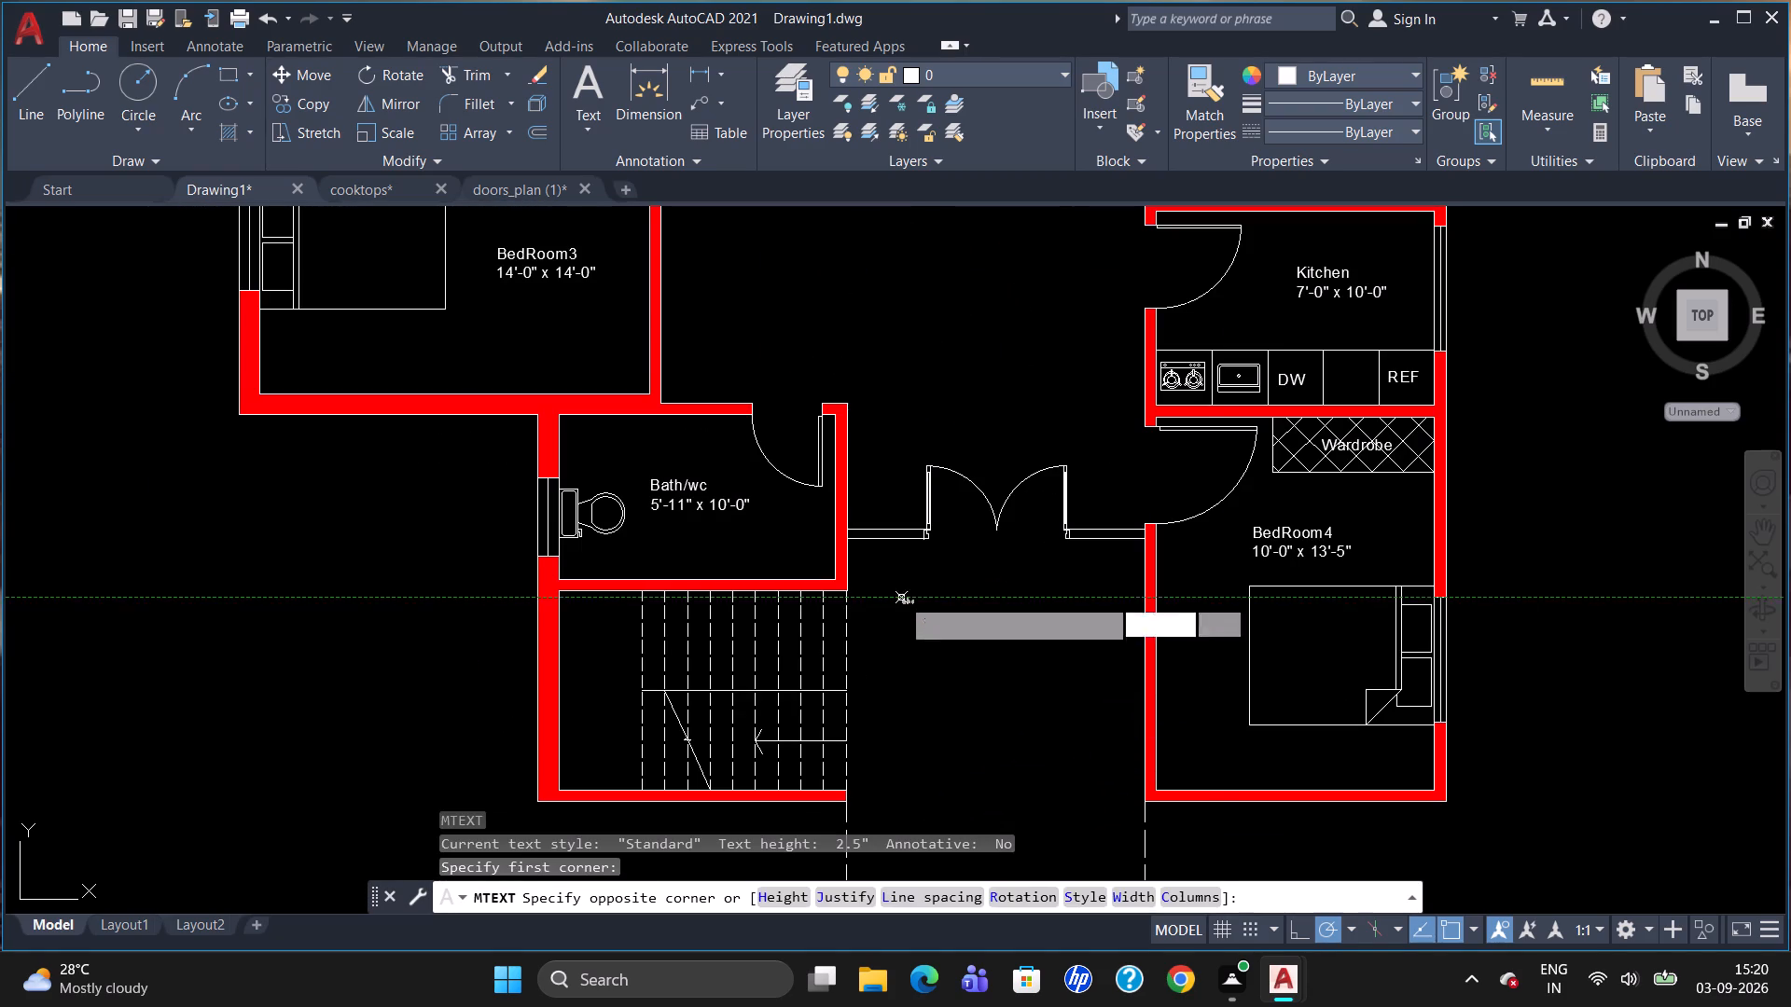
left_click(1095, 769)
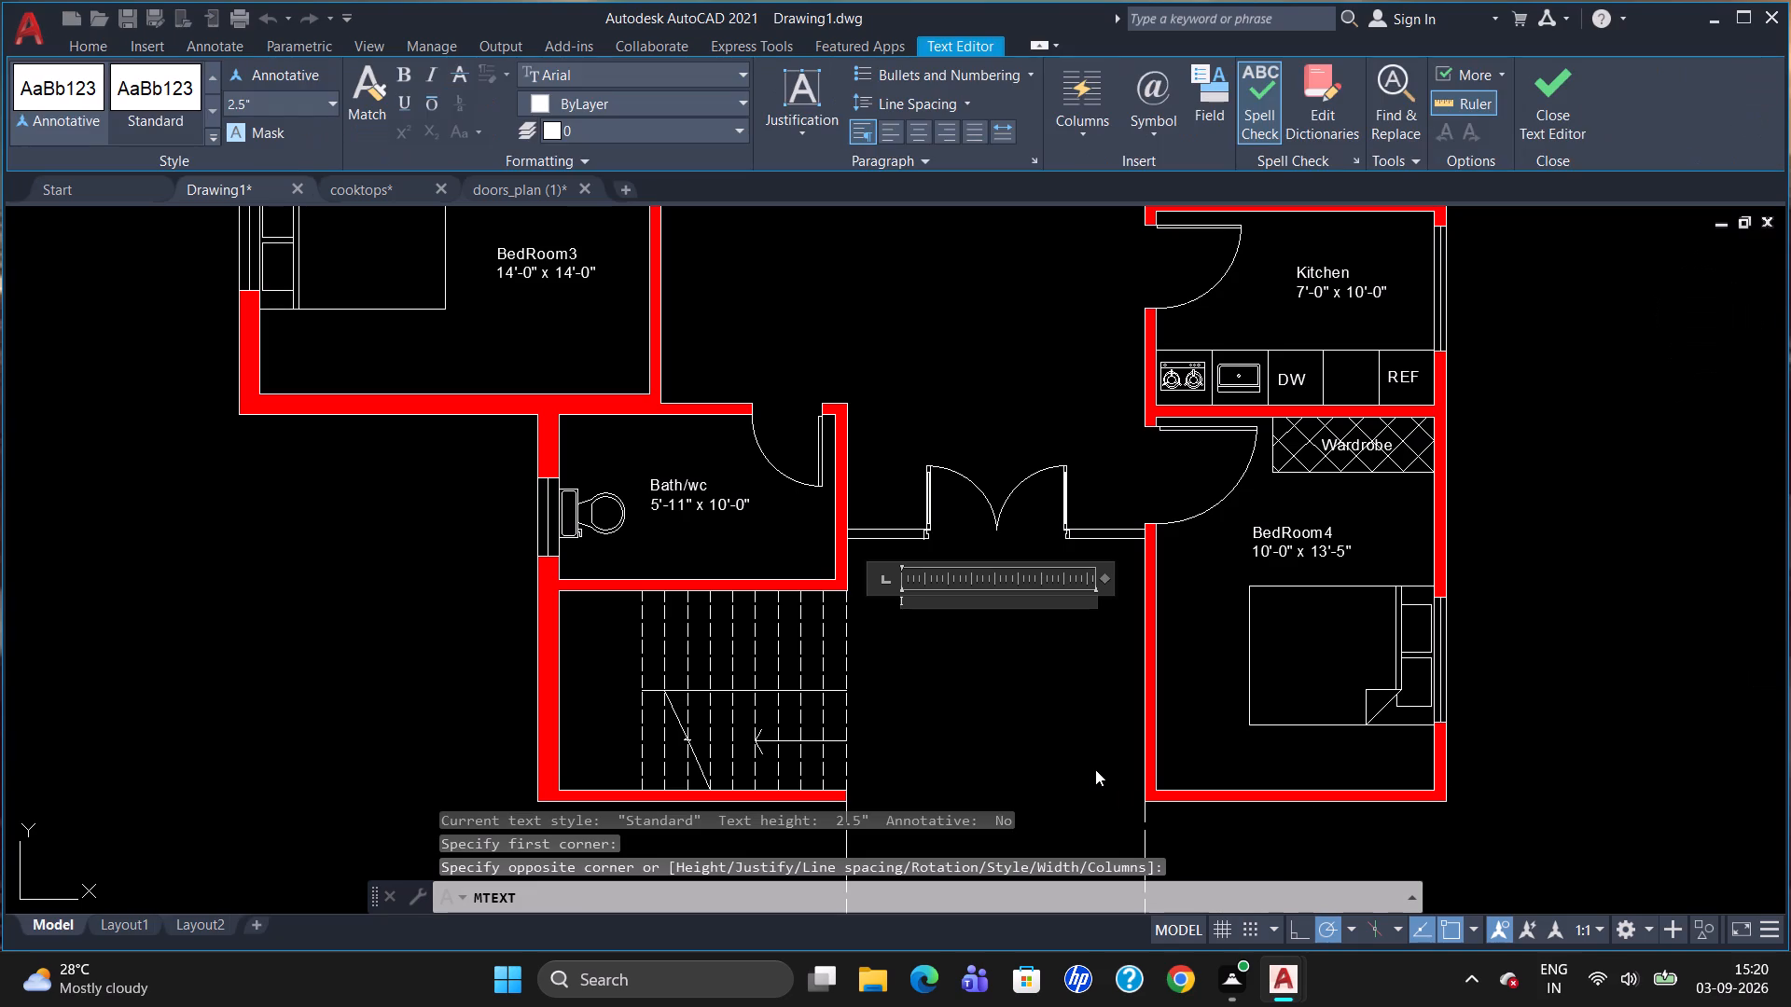
left_click(244, 103)
key("BackSpace")
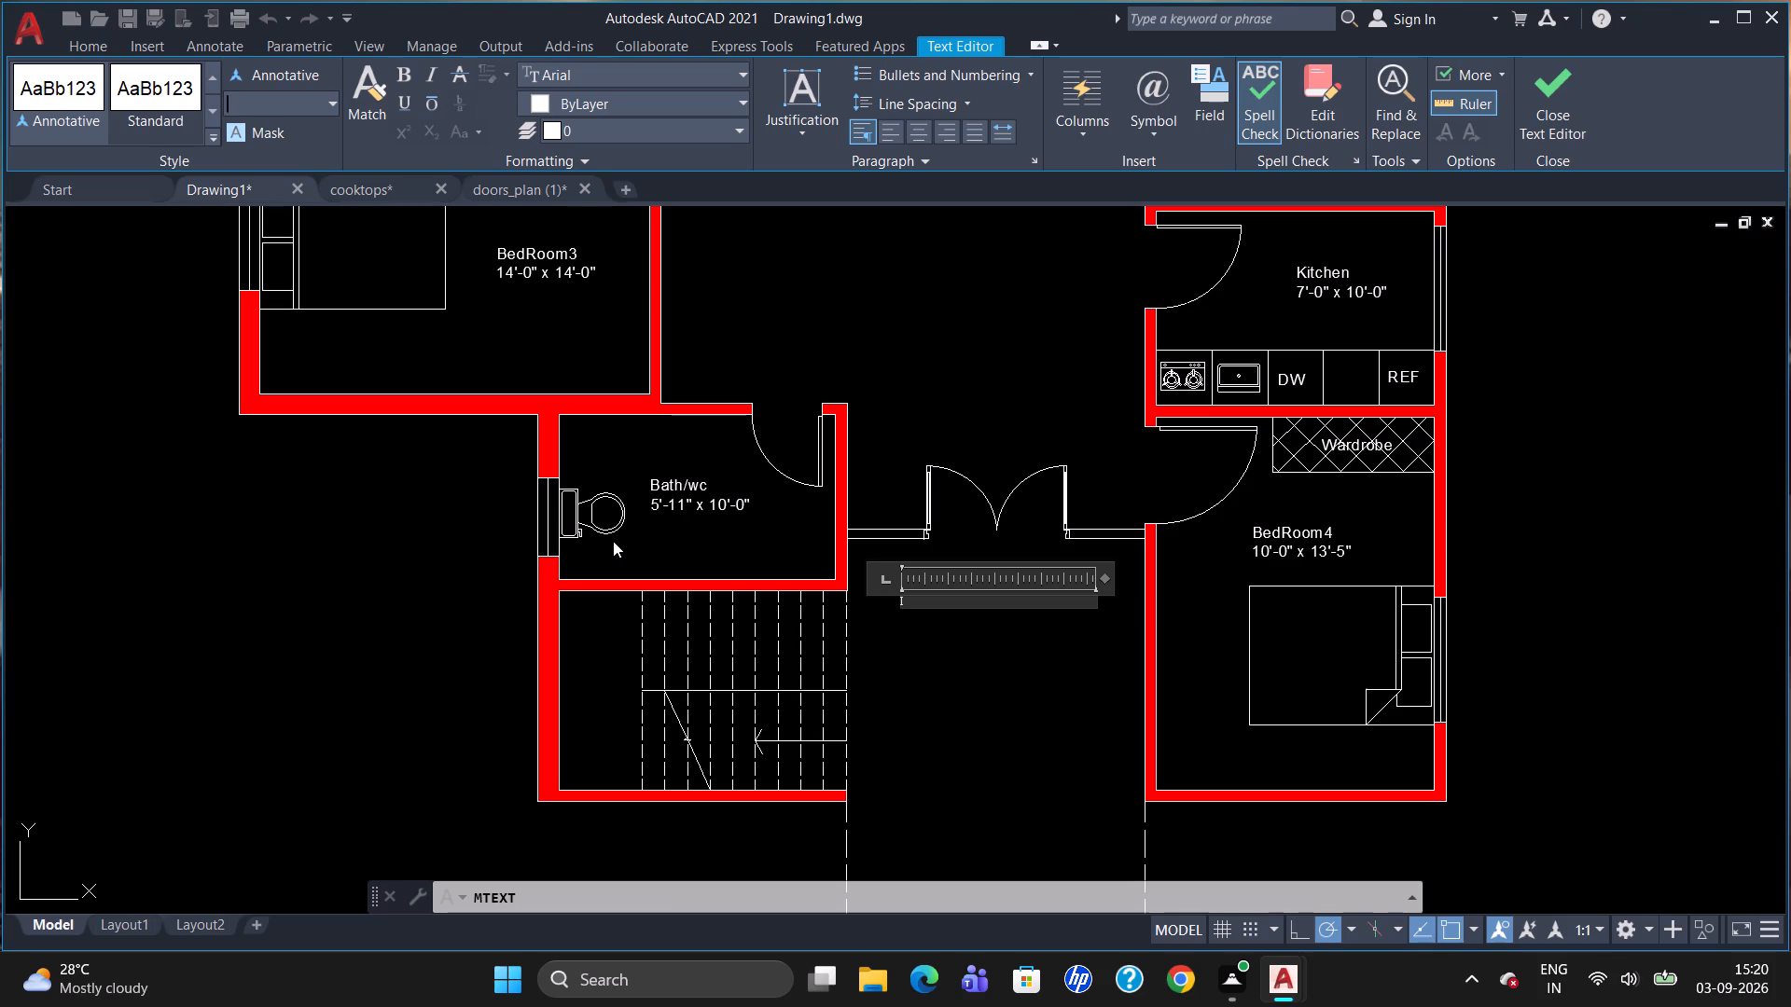
key("p")
key("BackSpace")
key("5")
key("Return")
key("p")
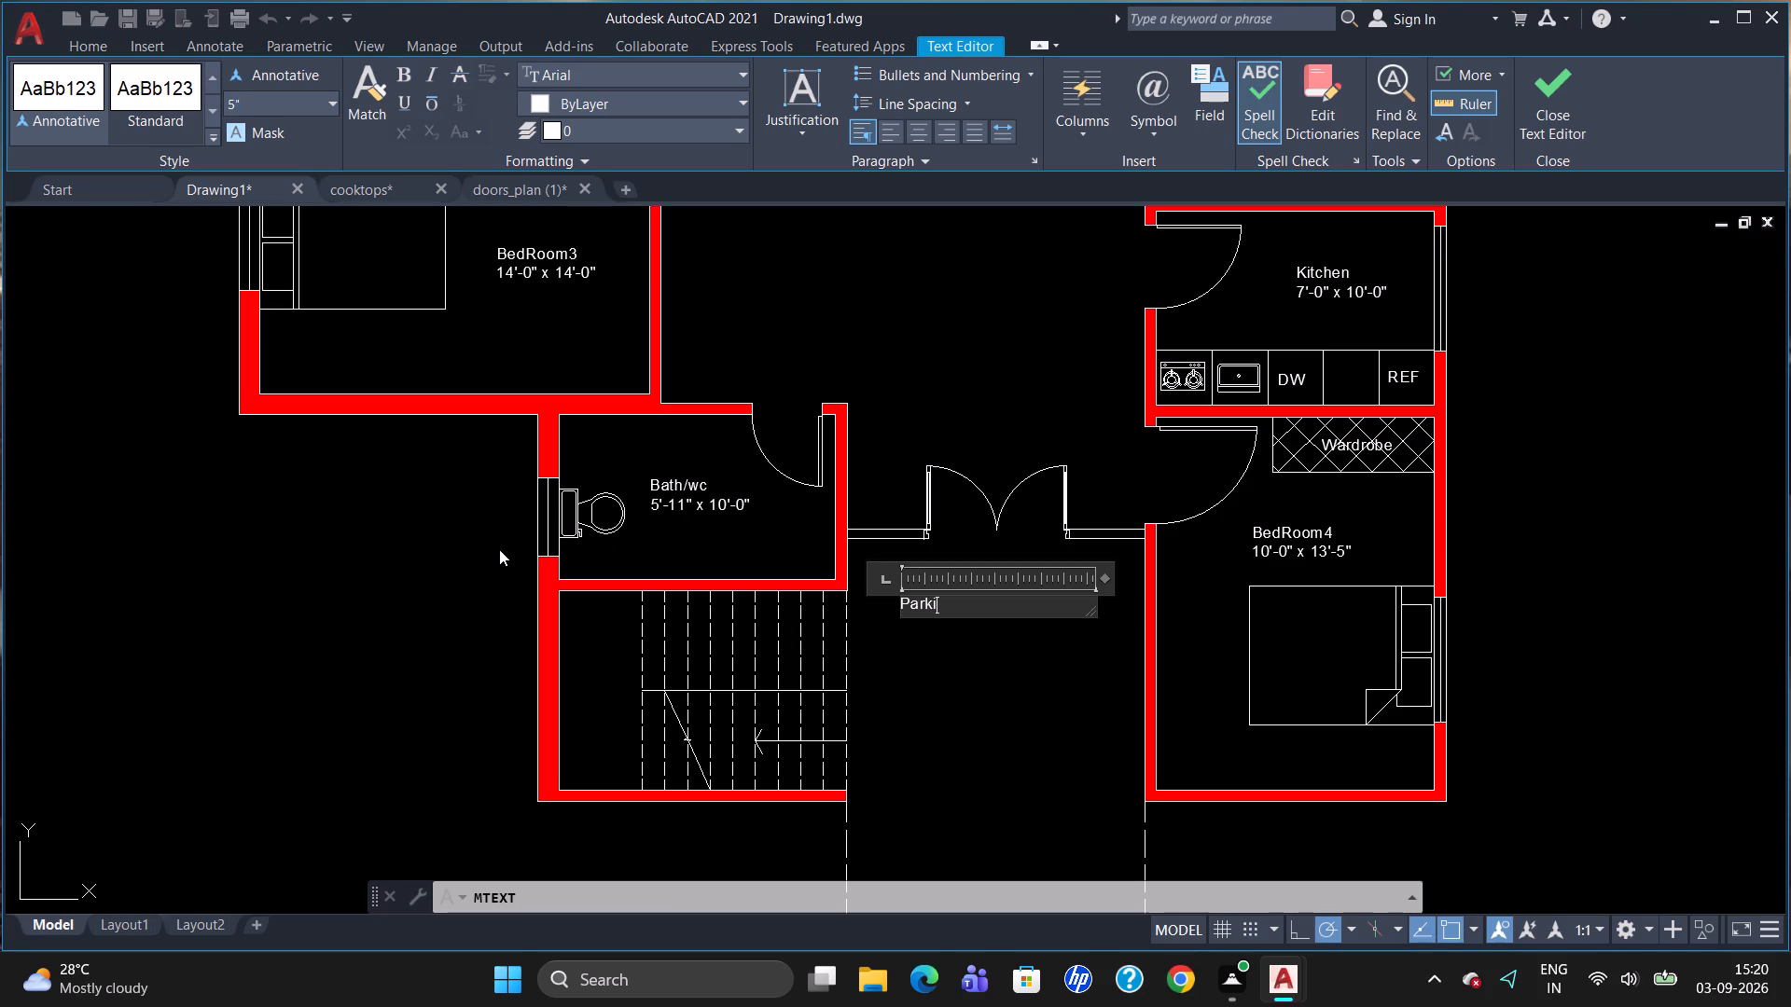
key("Return")
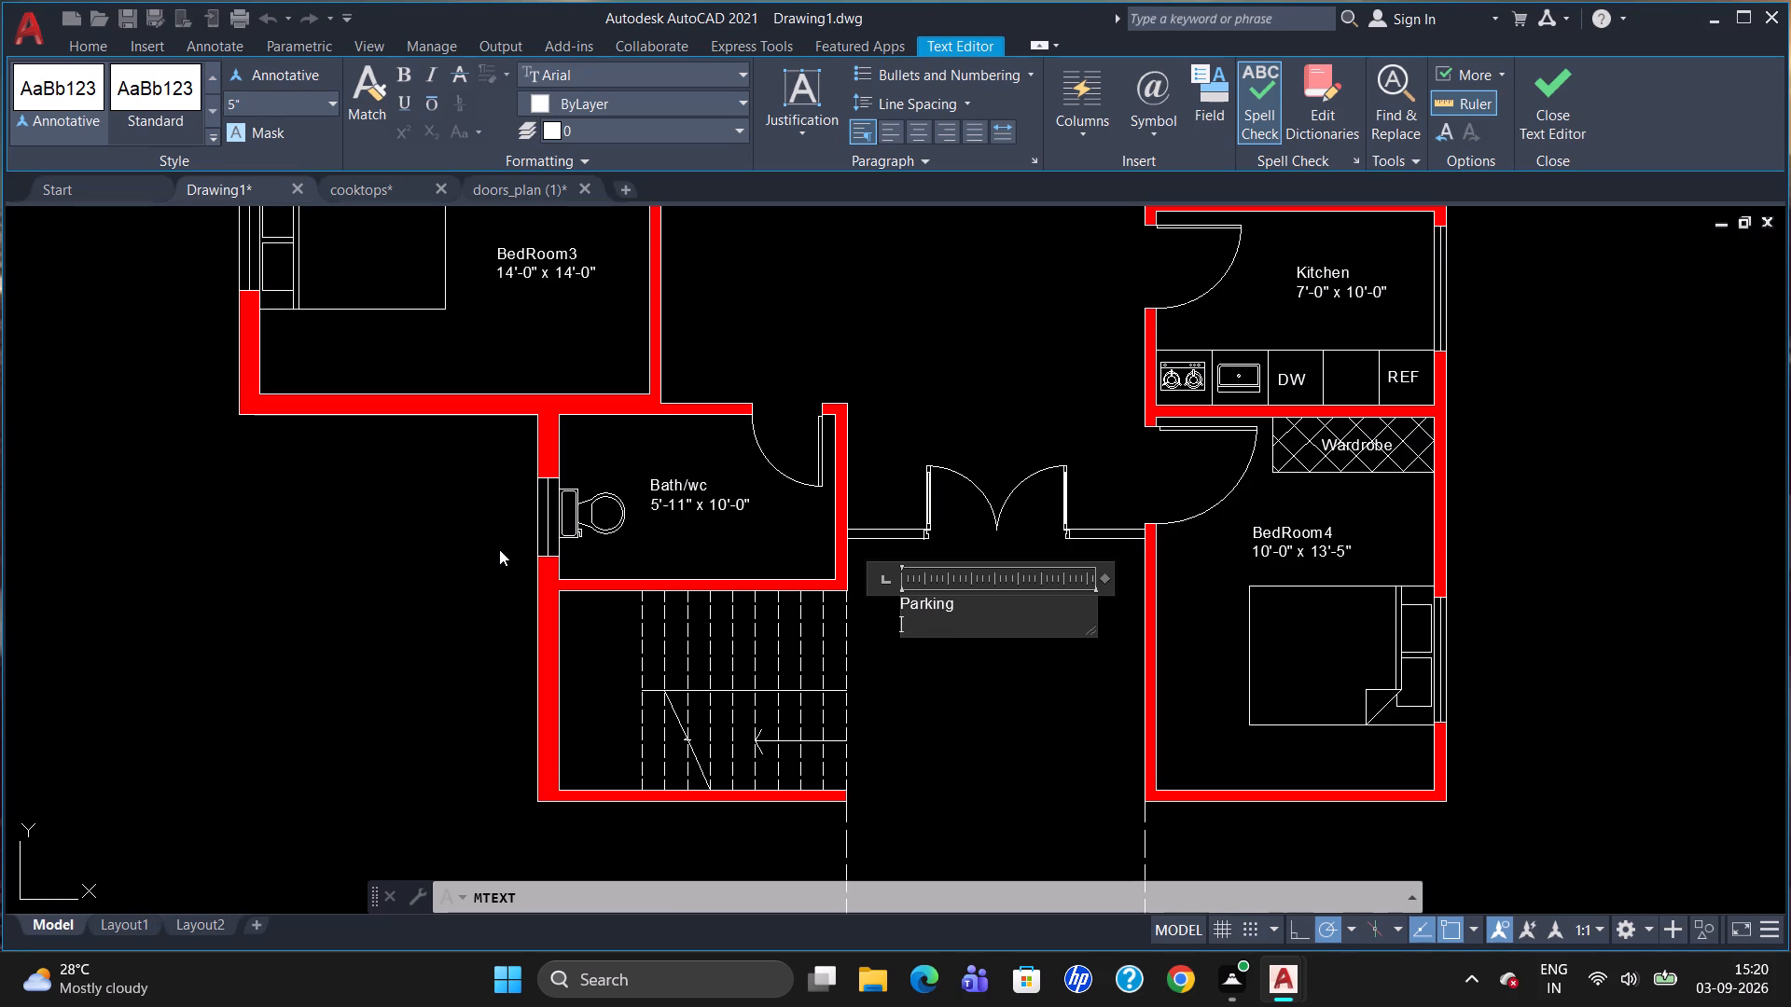
type("11")
type("'-")
type("6\" x")
key("space")
key("1")
type("5'-0\"")
left_click(996, 781)
Shift the Parking label horizontally about 1'-2" toward BedRoom4, below the entrance door.
left_click(928, 605)
left_click_drag(906, 600, 908, 600)
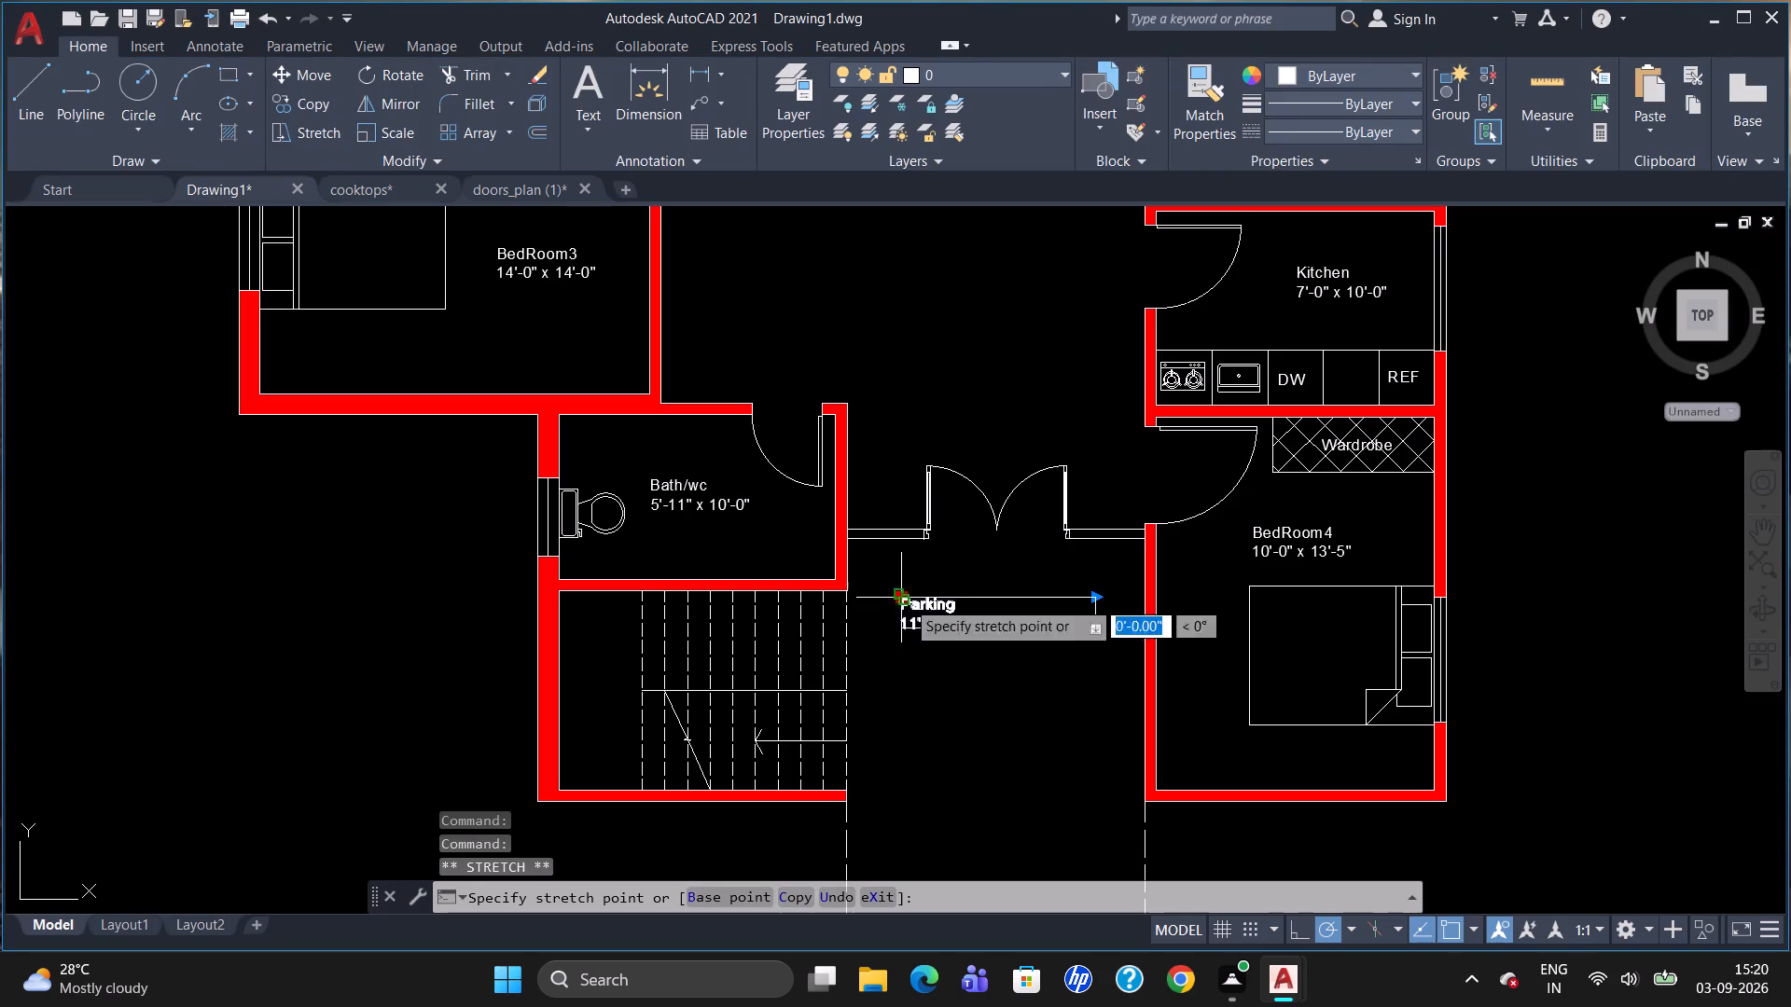
left_click_drag(908, 600, 919, 606)
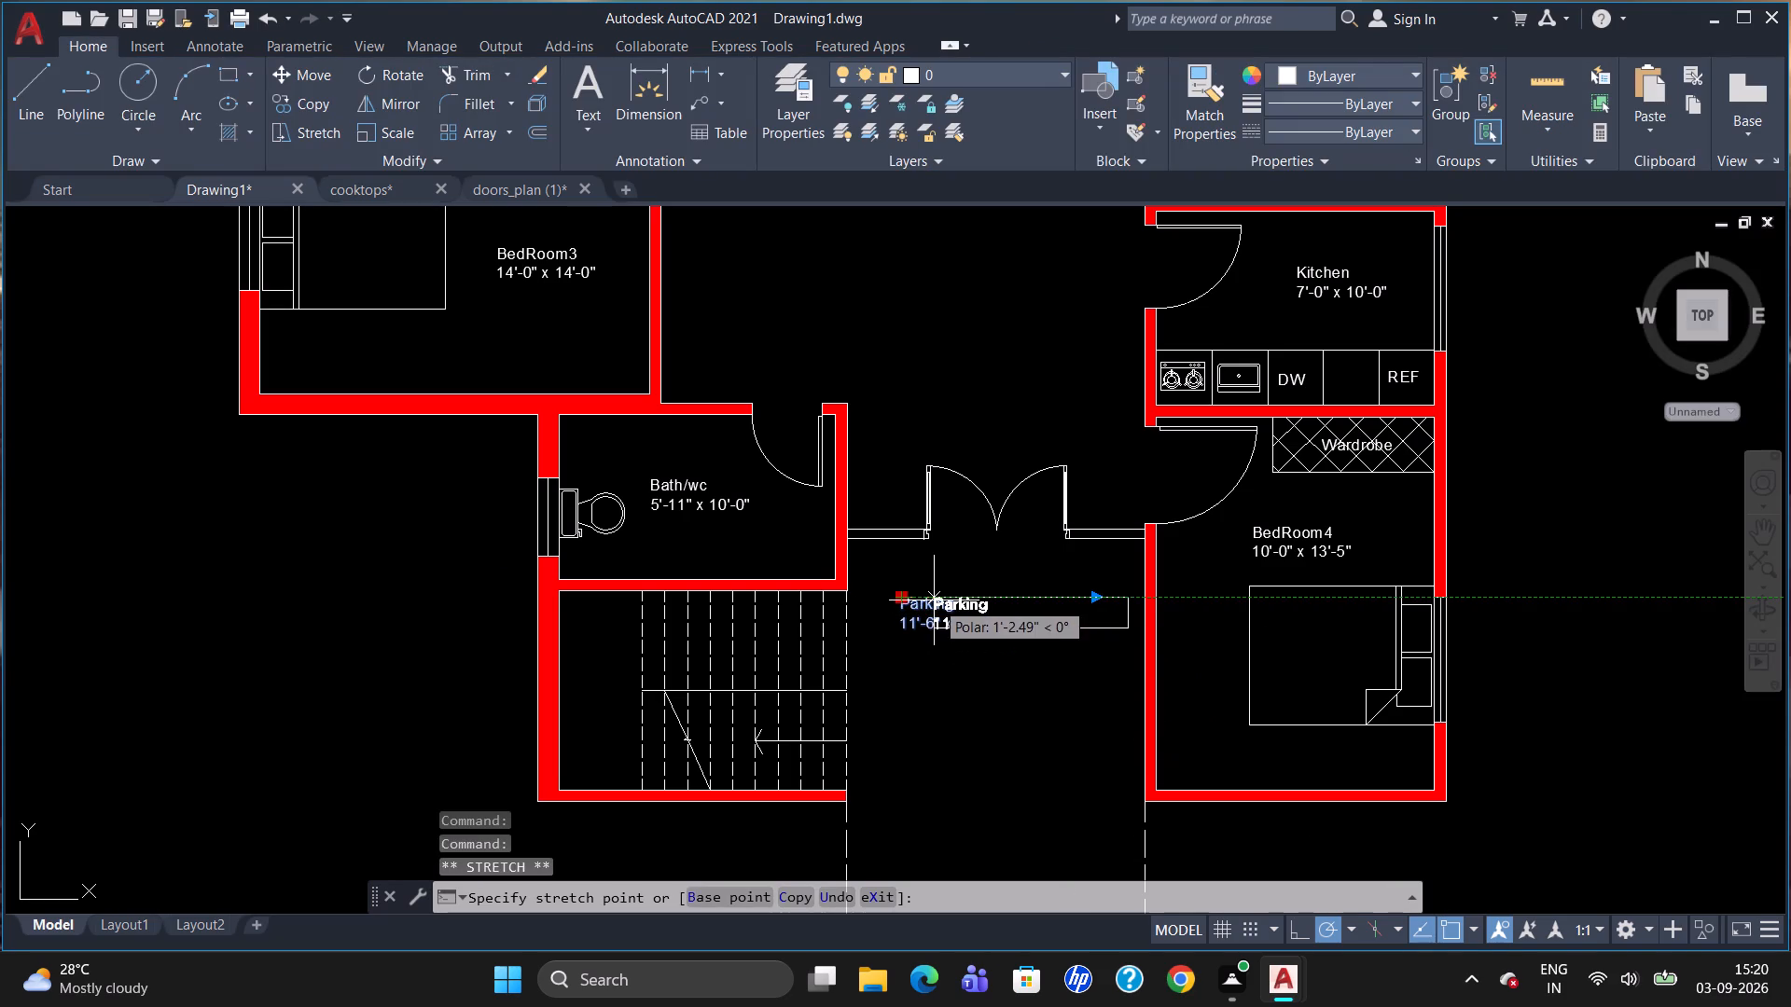
left_click(934, 600)
left_click(932, 596)
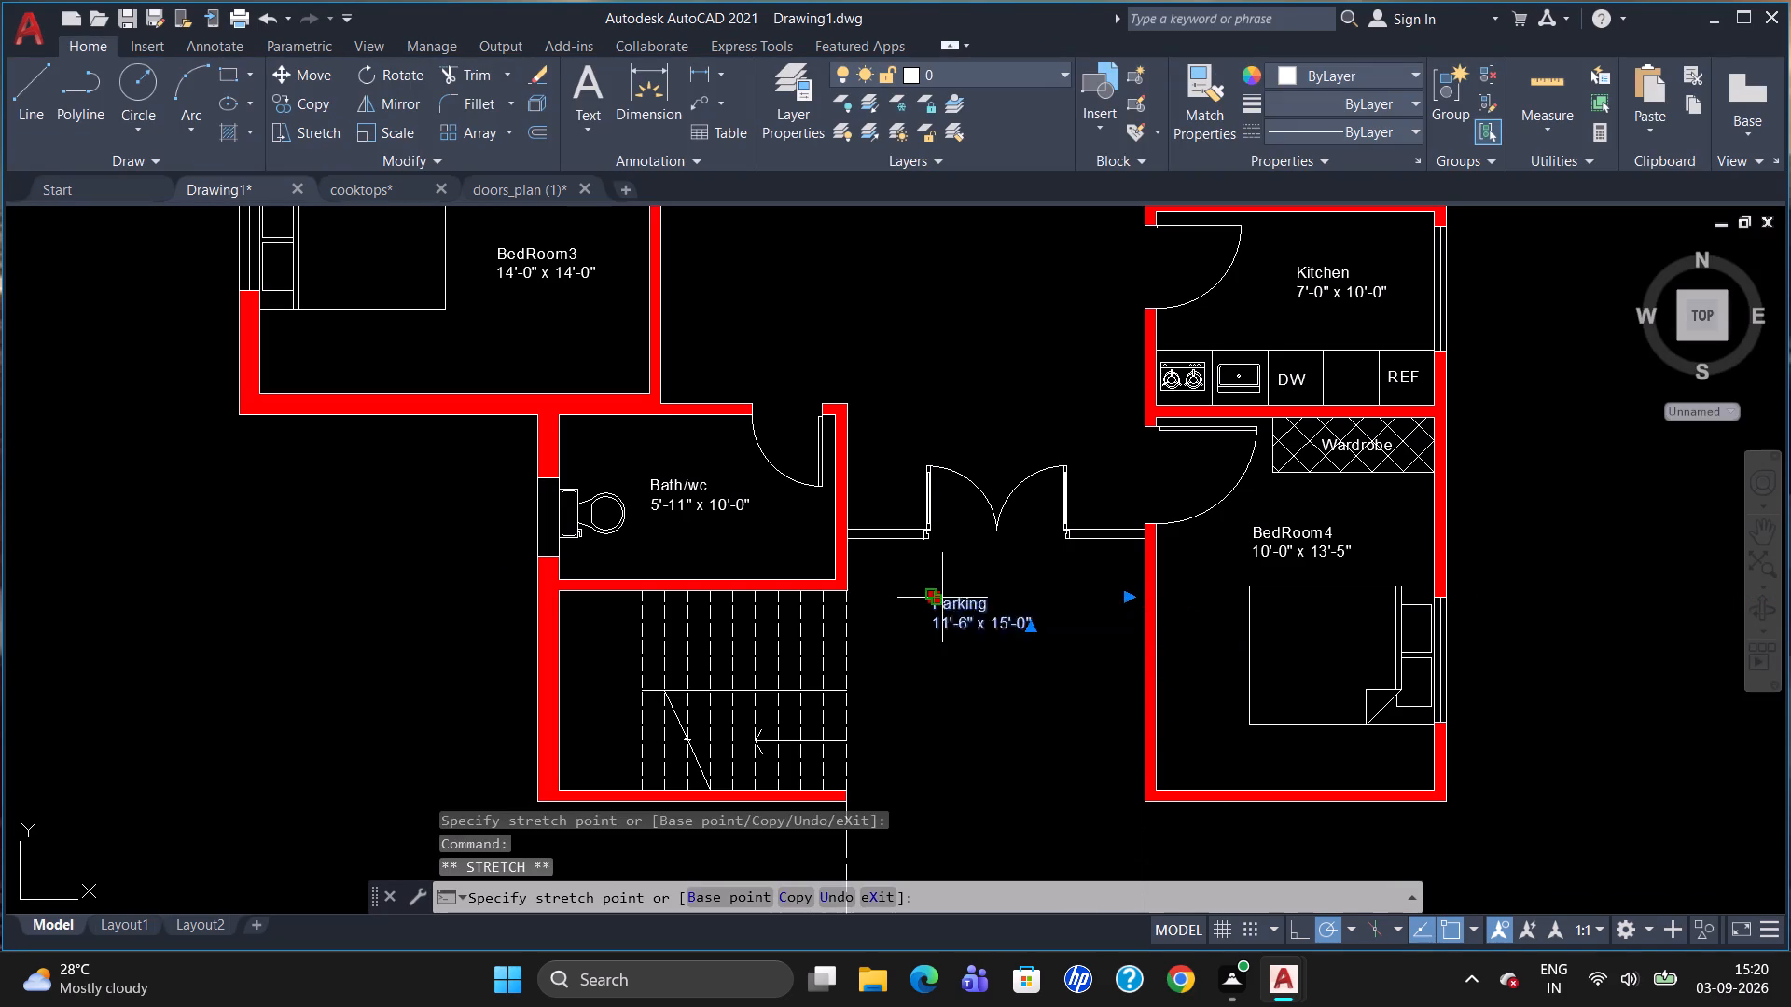
left_click(945, 596)
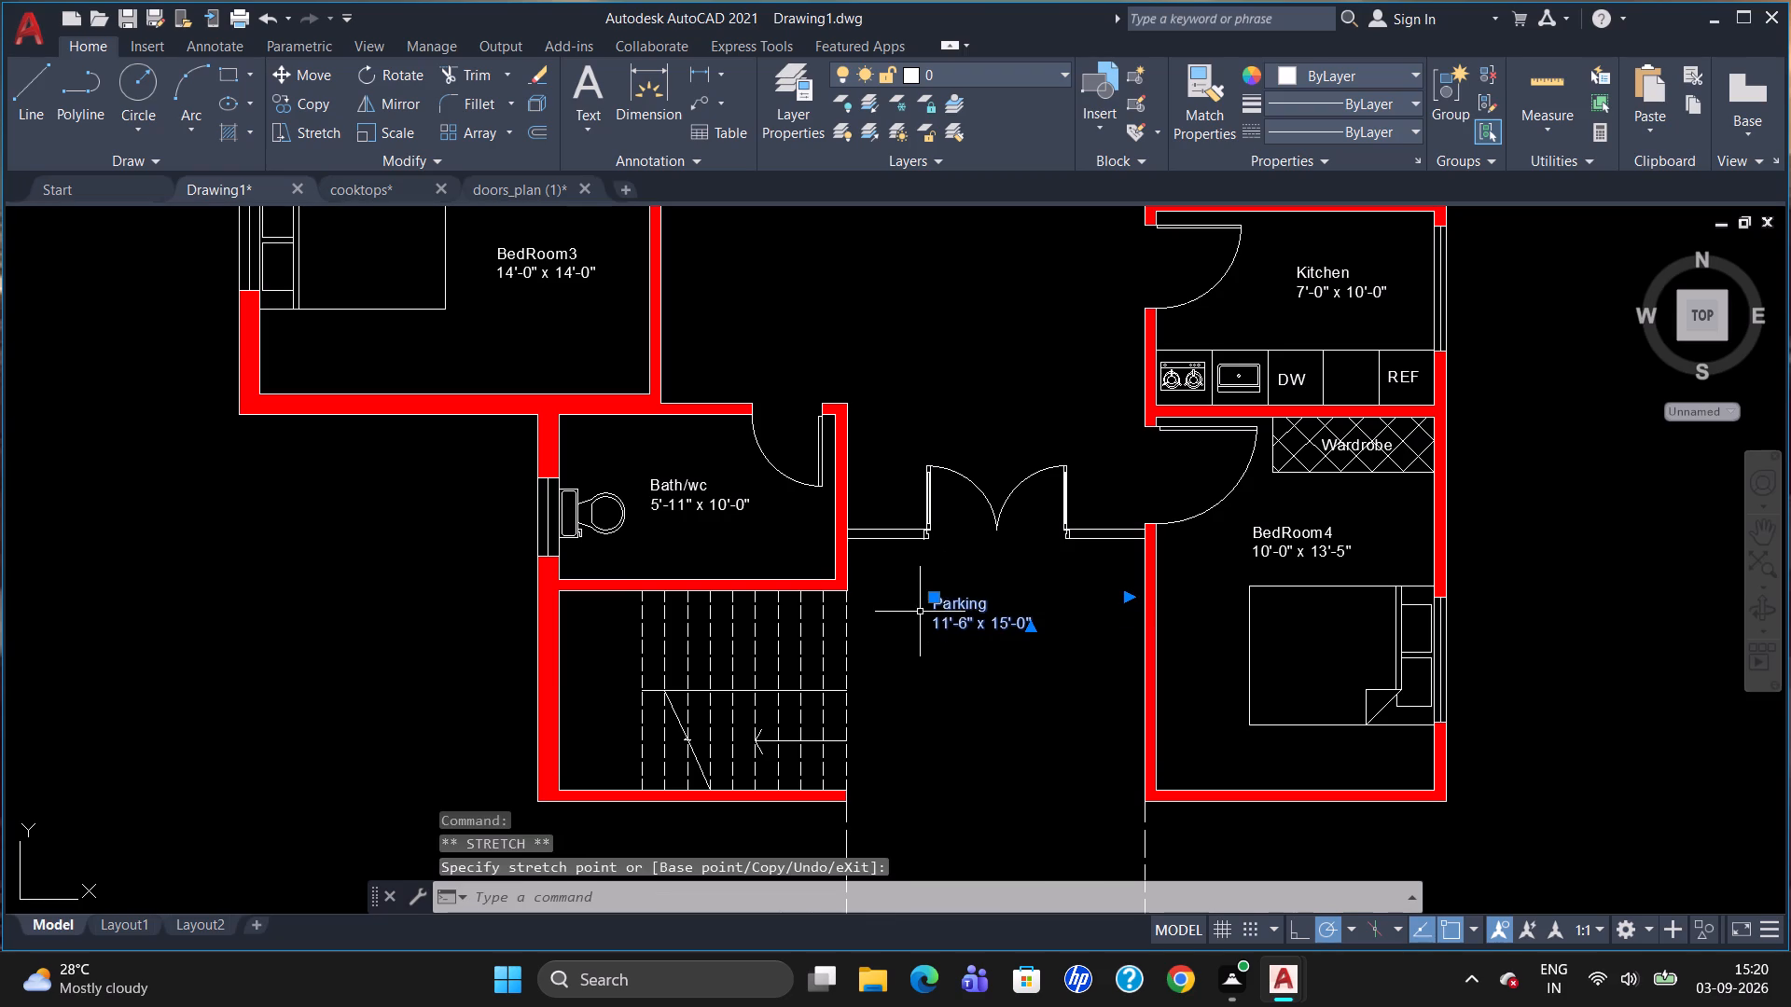
key("Escape")
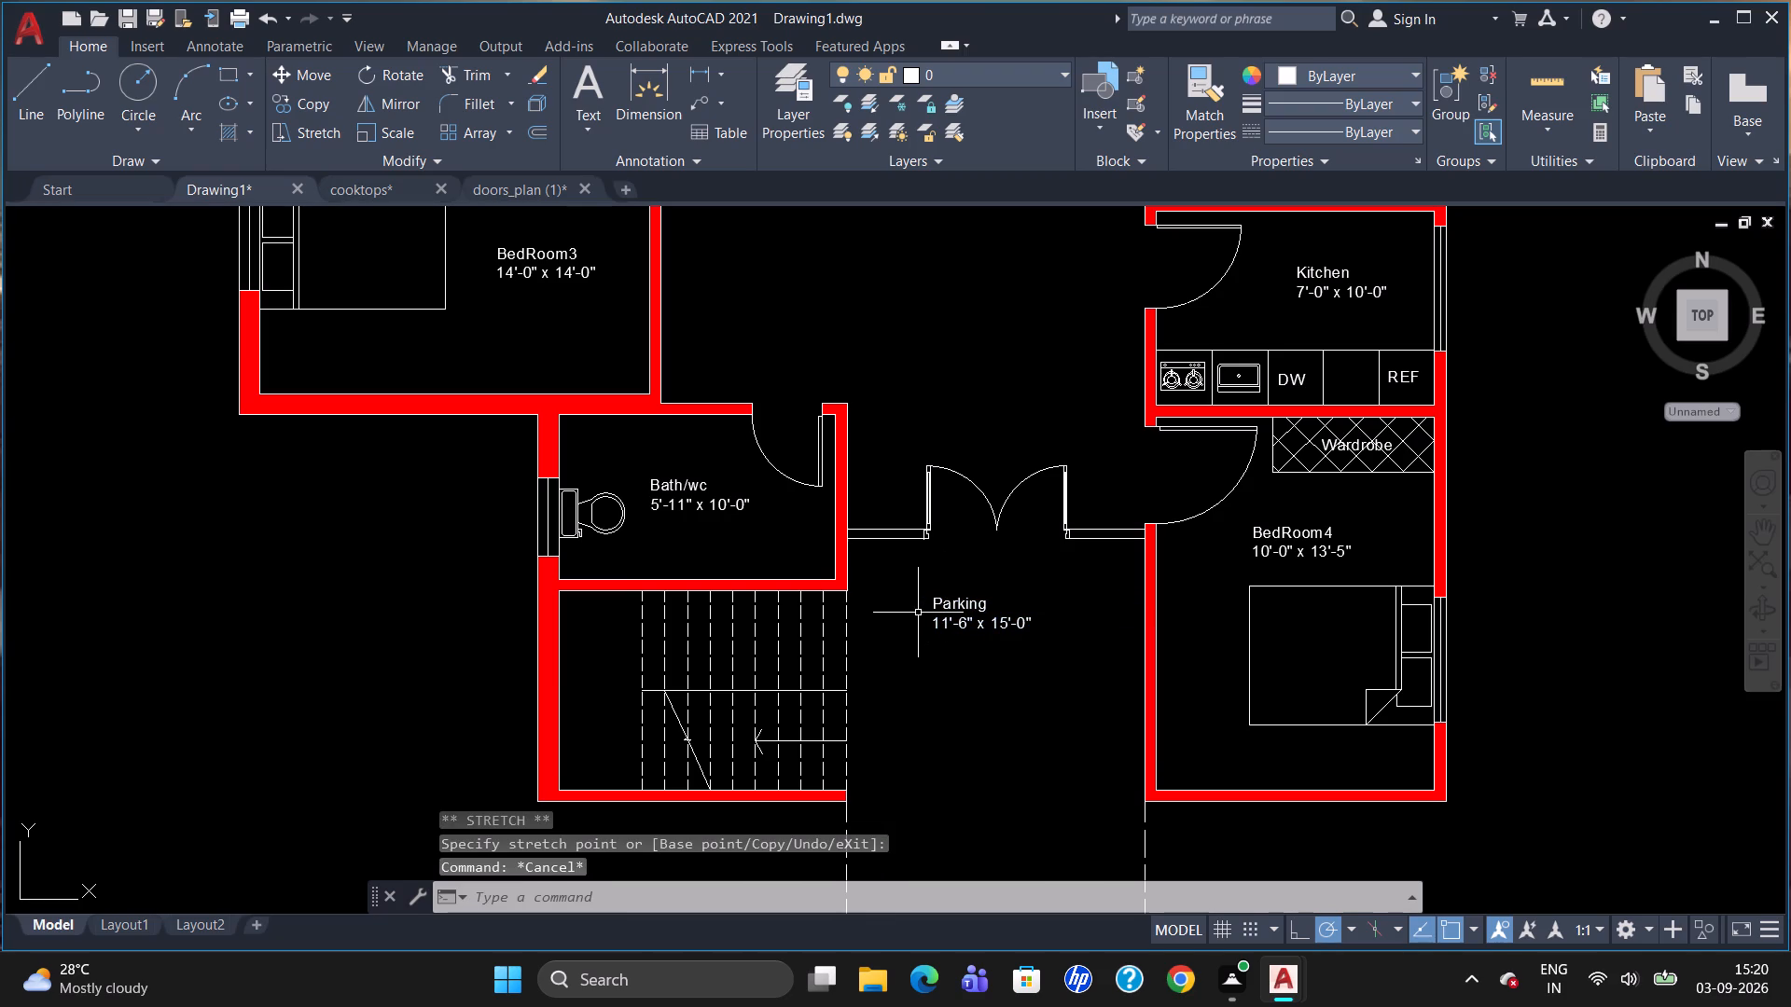
Underline the 11'-6" x 15'-0" size line in the Parking label.
double_click(942, 607)
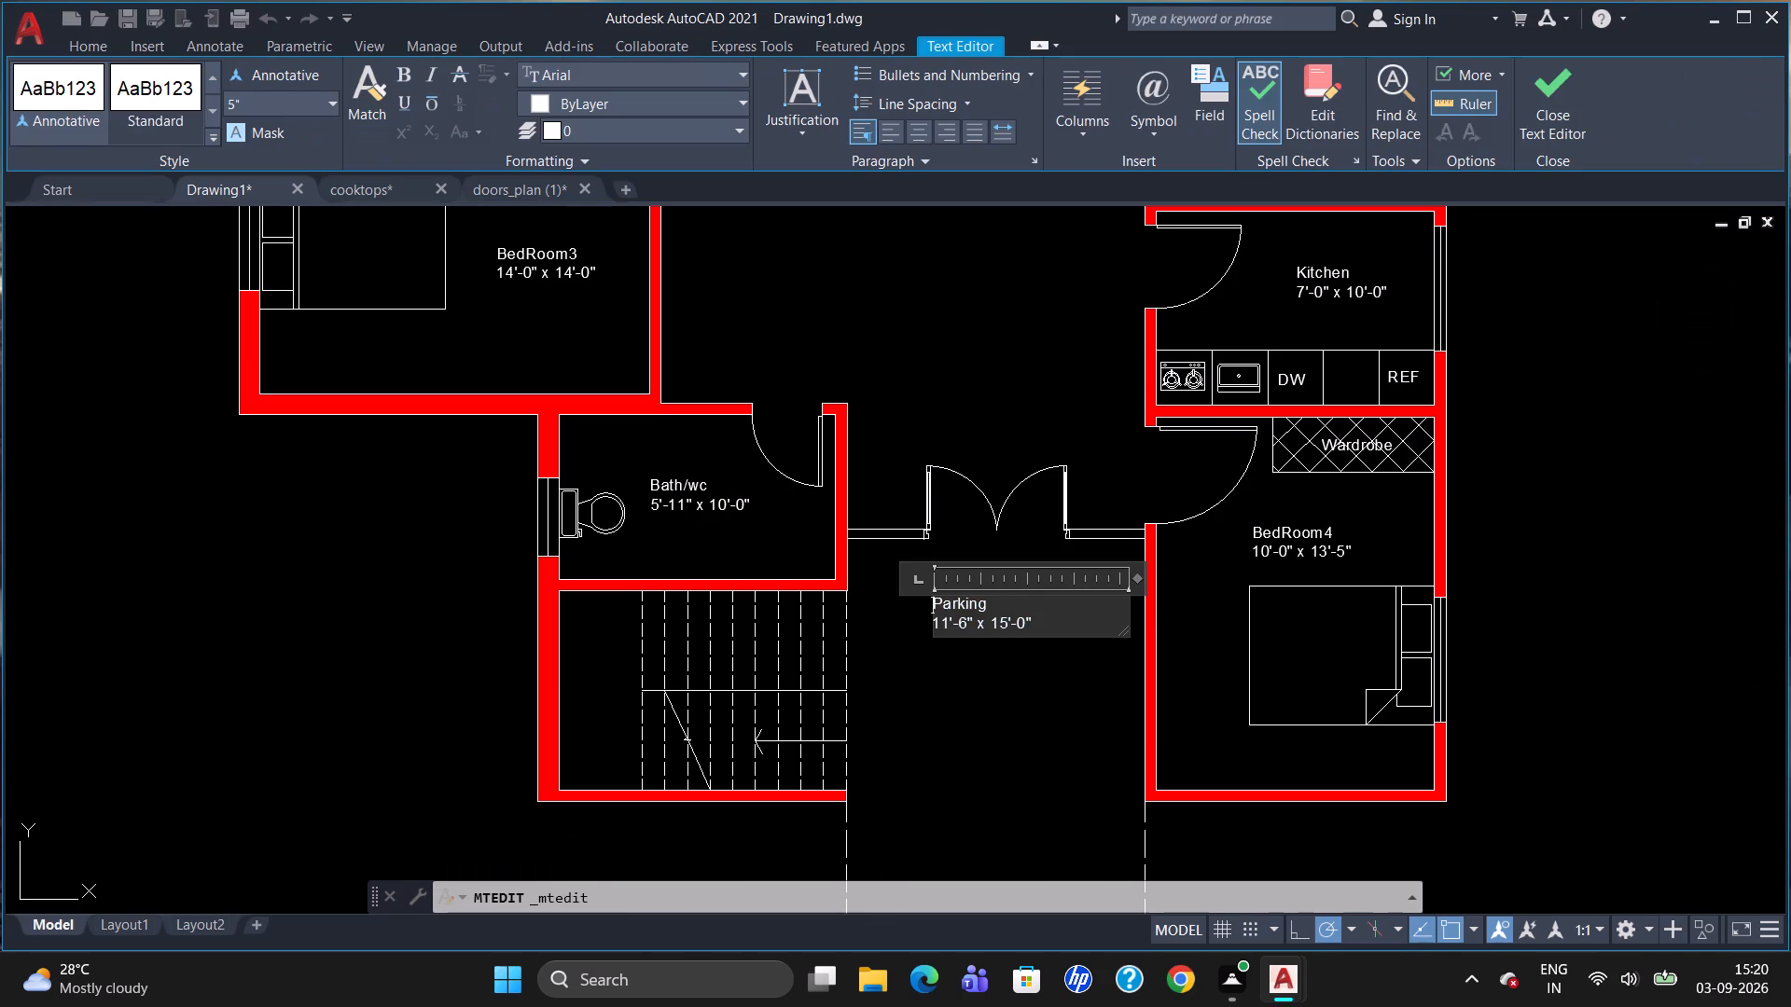
left_click_drag(1043, 625, 1022, 624)
left_click_drag(1022, 624, 927, 623)
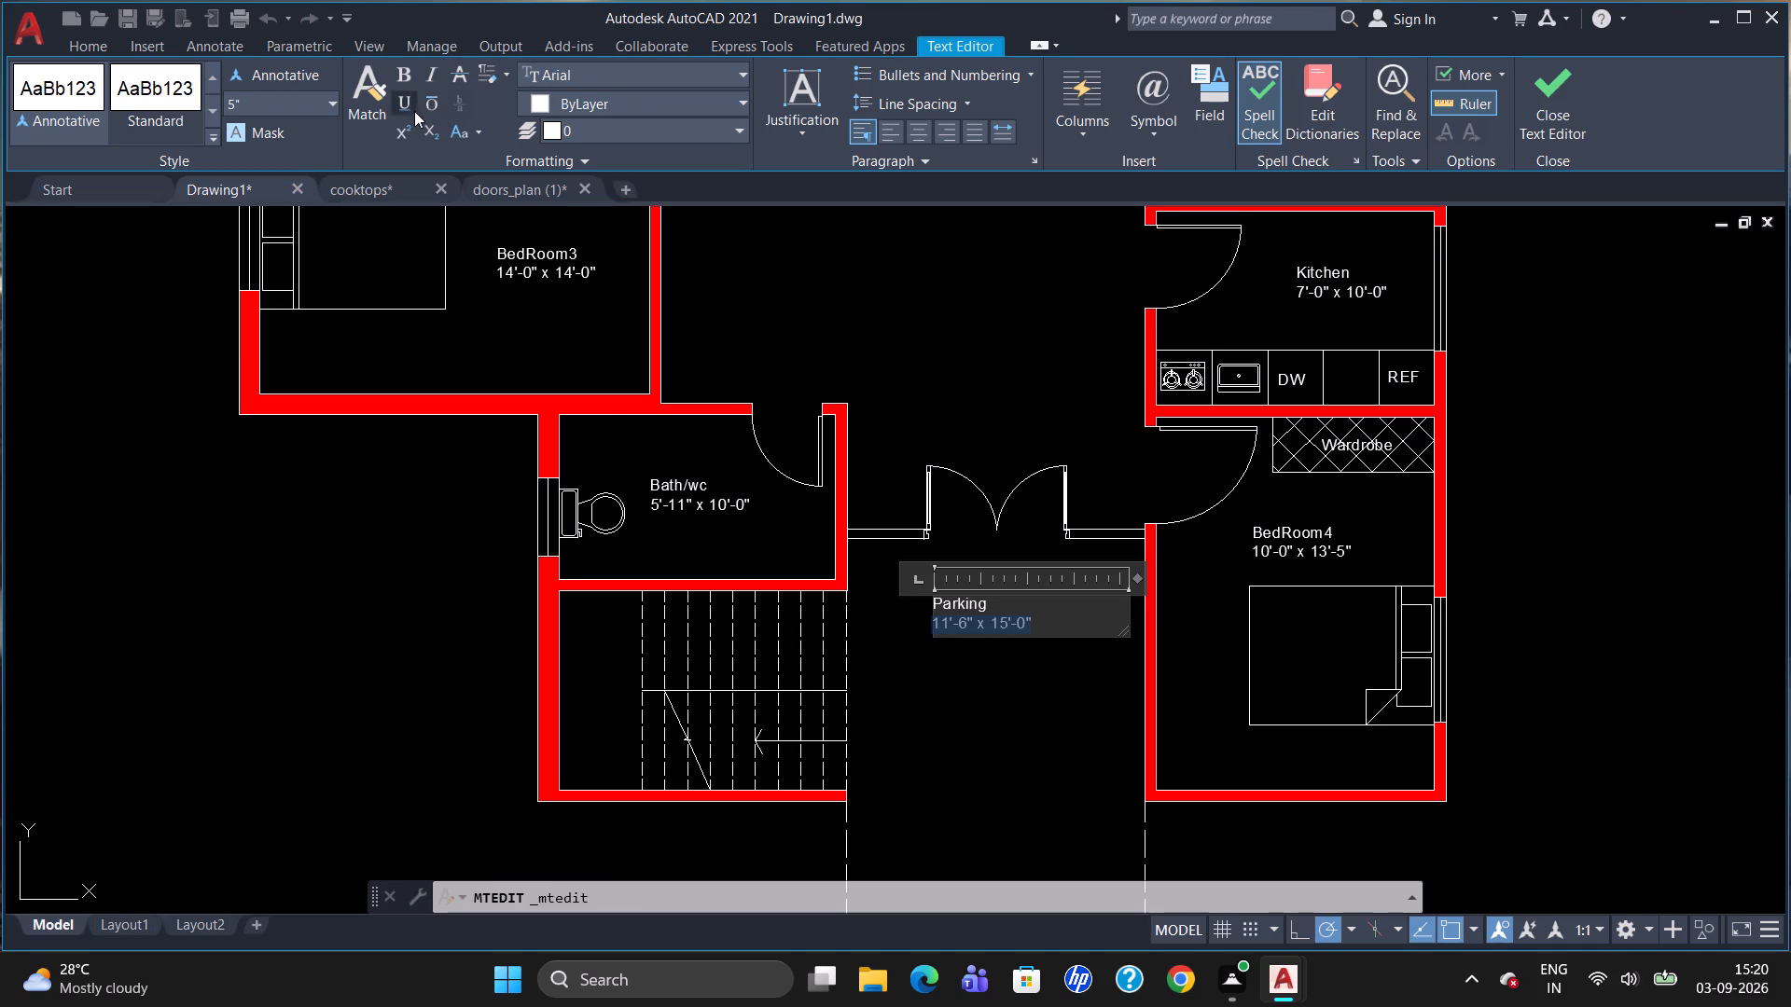
left_click(406, 99)
left_click(917, 731)
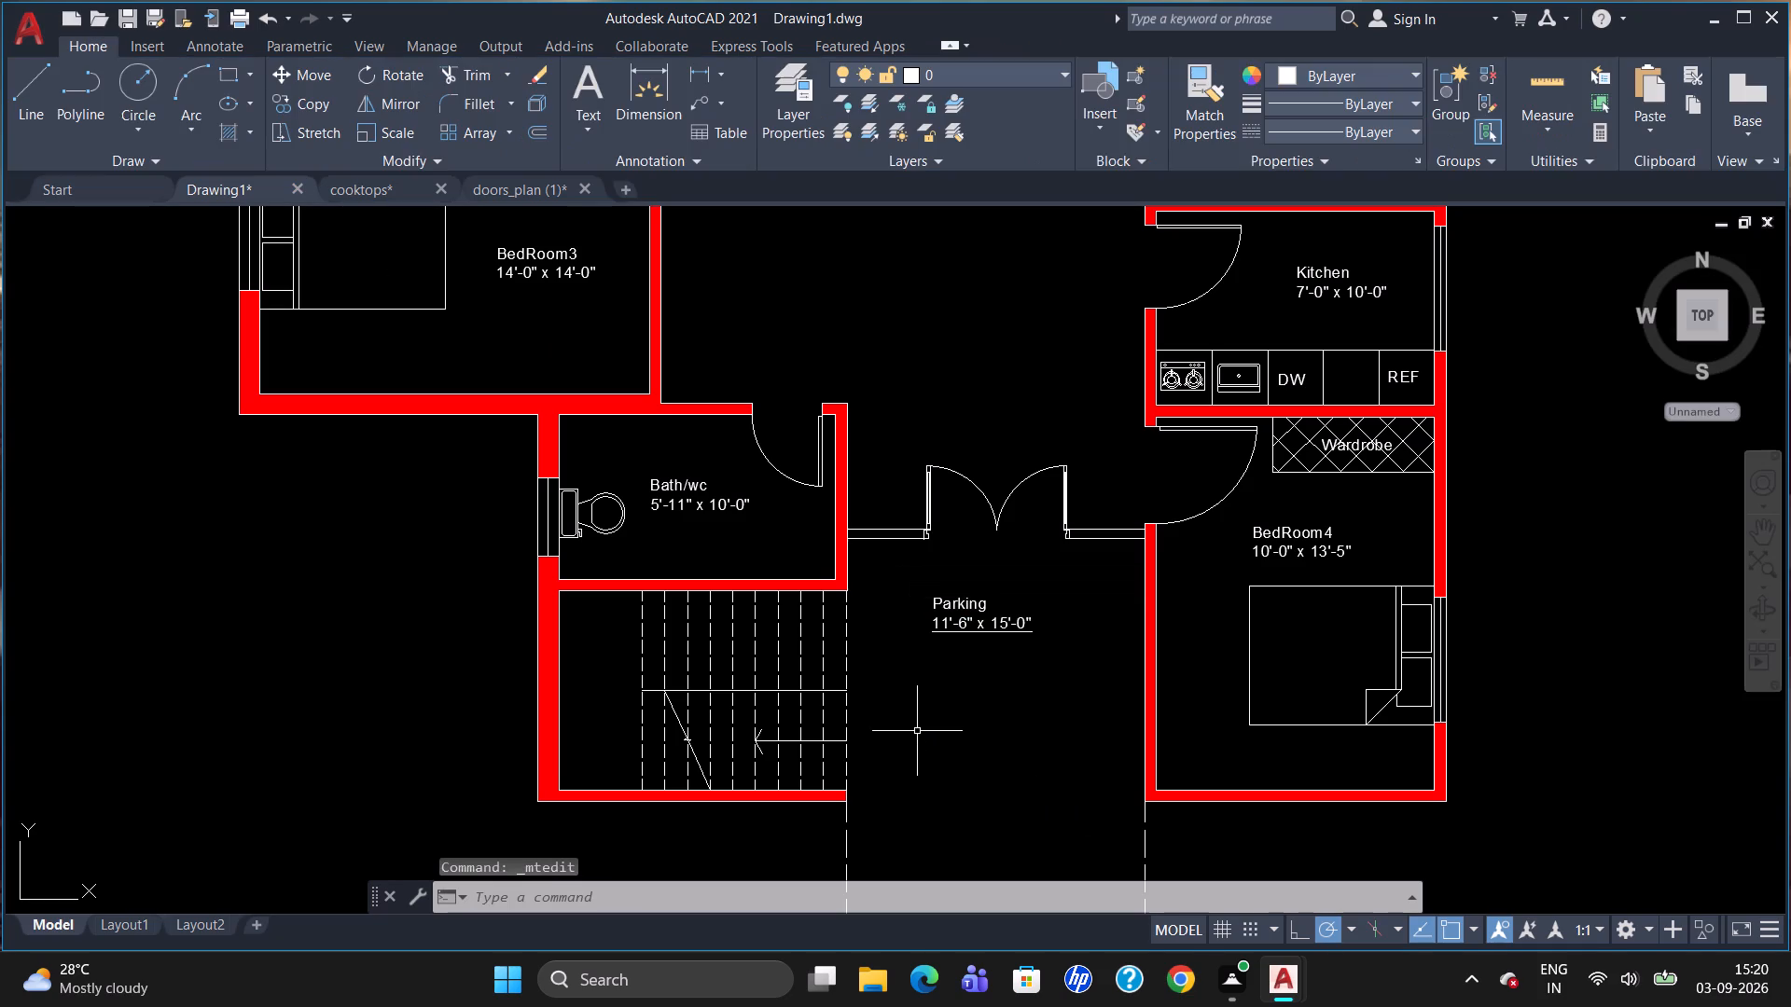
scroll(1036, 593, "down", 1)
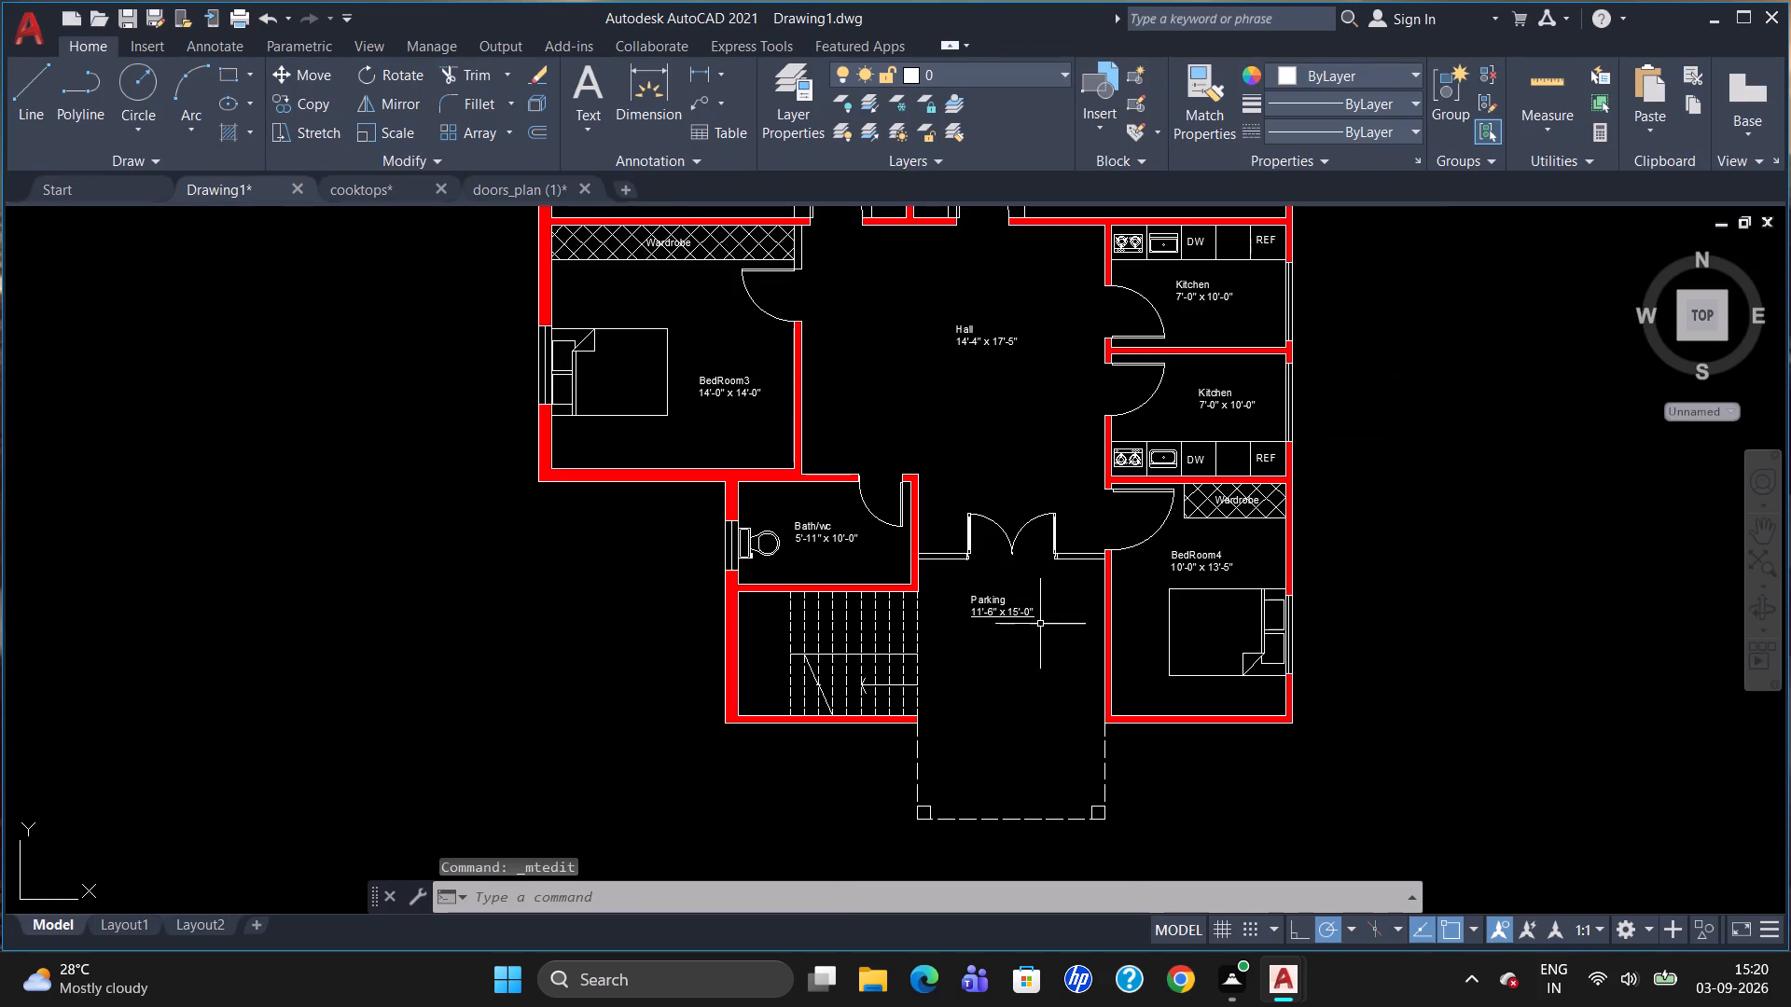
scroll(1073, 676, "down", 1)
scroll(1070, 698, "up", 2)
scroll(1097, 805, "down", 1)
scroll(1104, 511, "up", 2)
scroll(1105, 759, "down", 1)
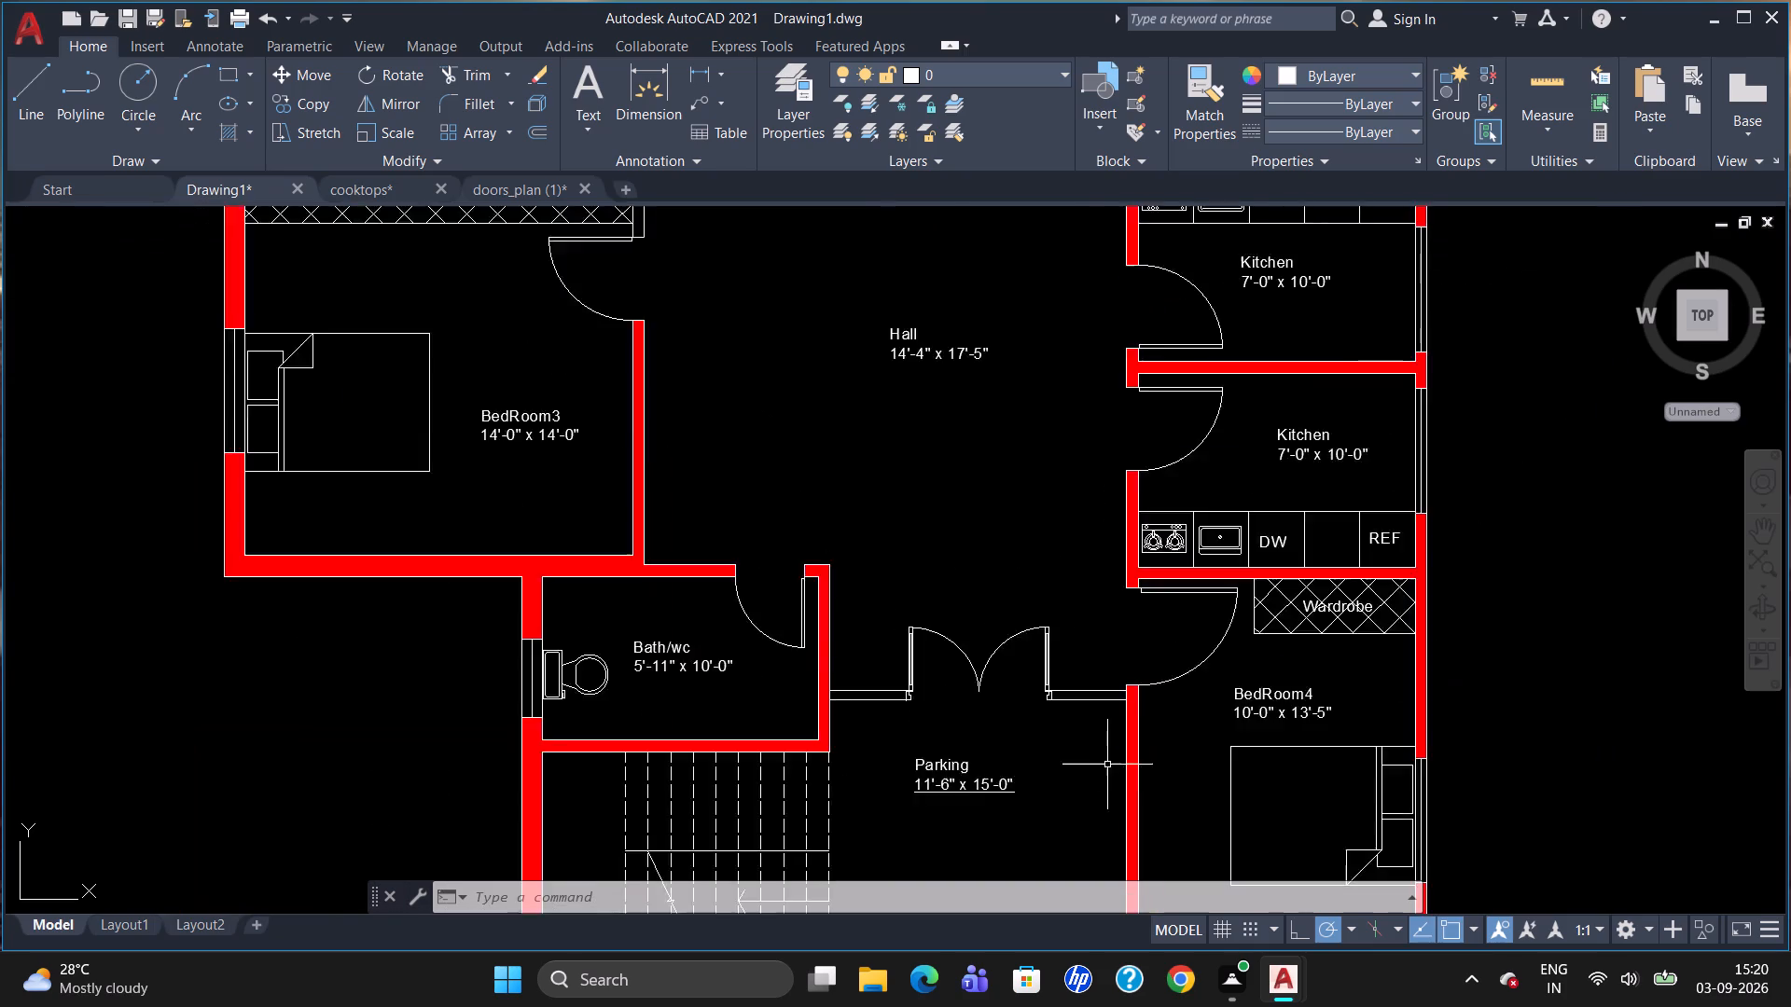
Look over the whole floor plan, checking the rooms, labels and fittings from the bedrooms down to the Parking area.
scroll(1107, 765, "down", 1)
scroll(1098, 657, "down", 1)
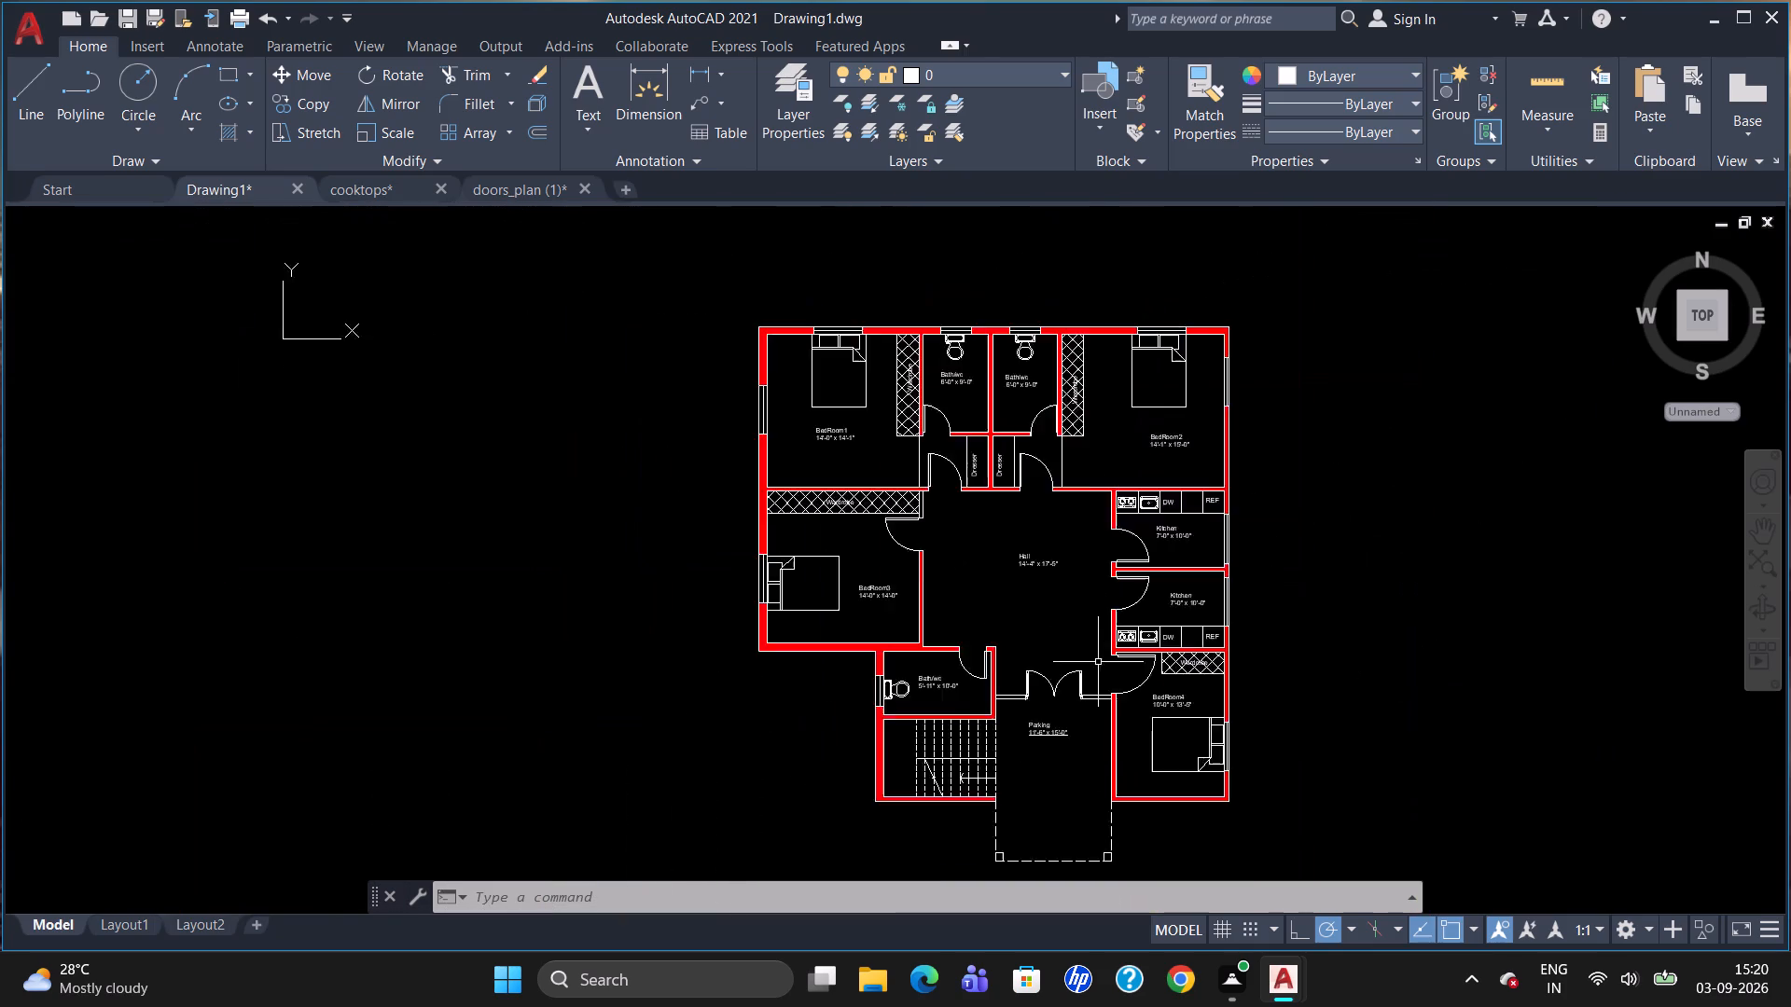
scroll(1098, 669, "down", 1)
scroll(1149, 554, "up", 2)
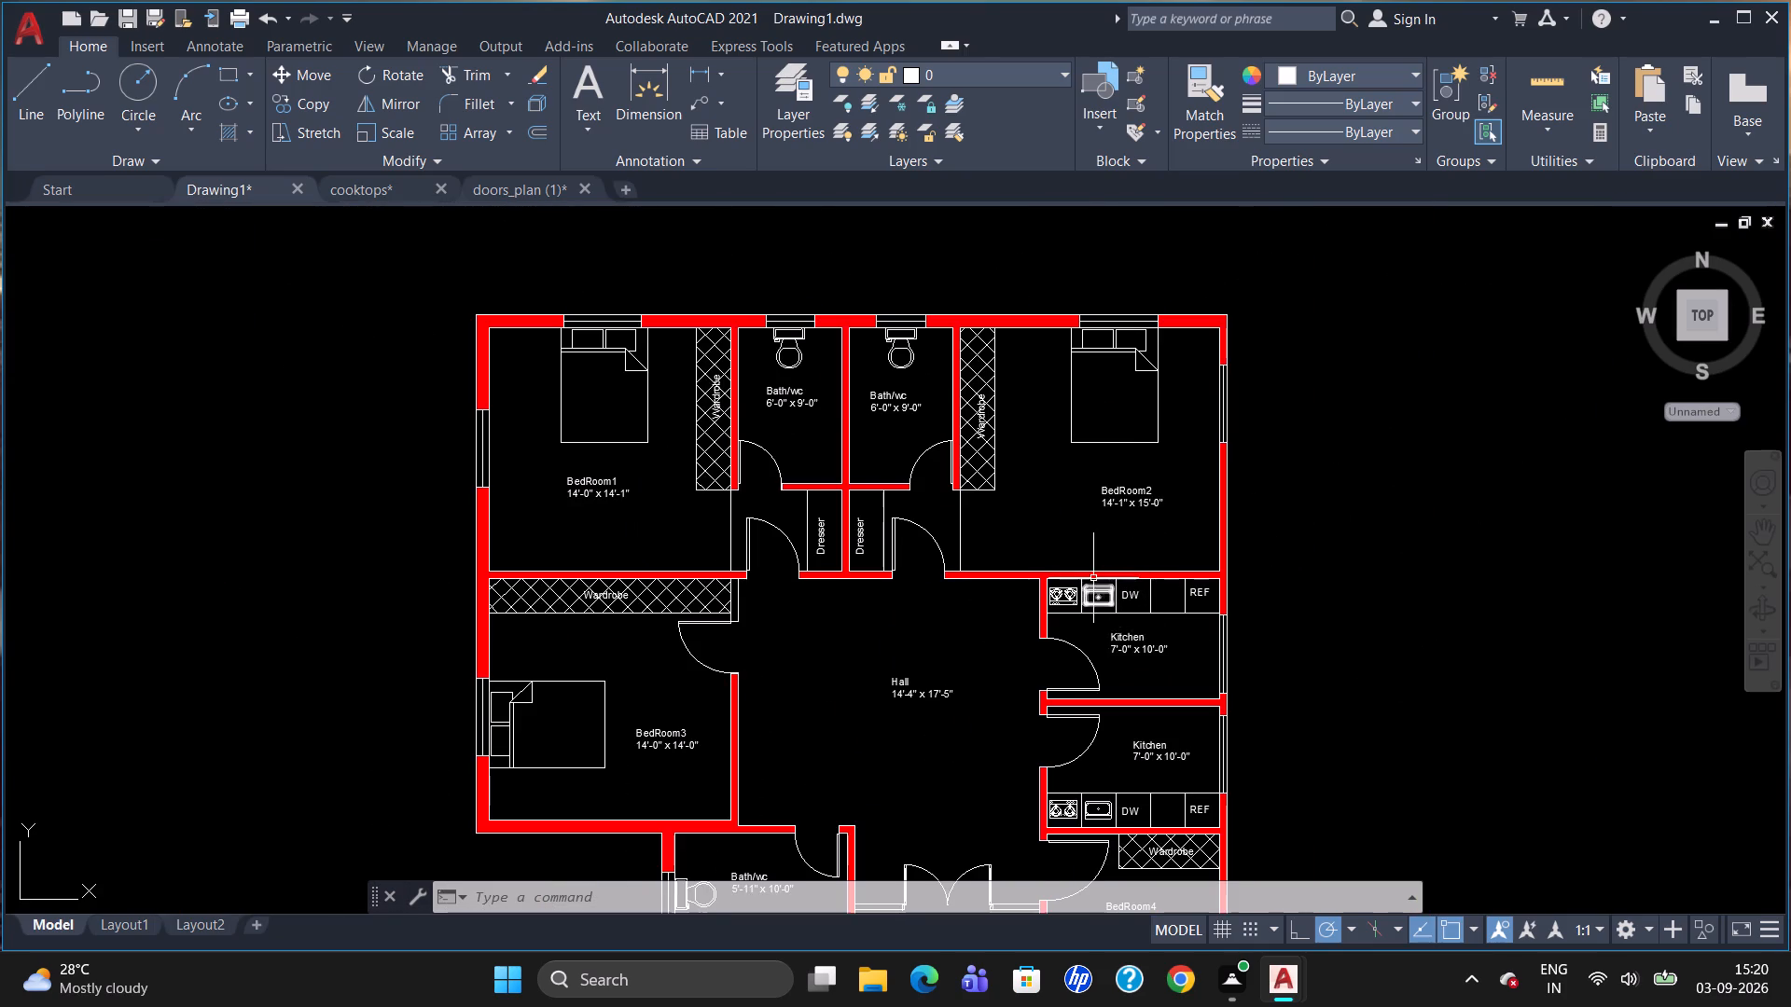
scroll(1093, 573, "down", 1)
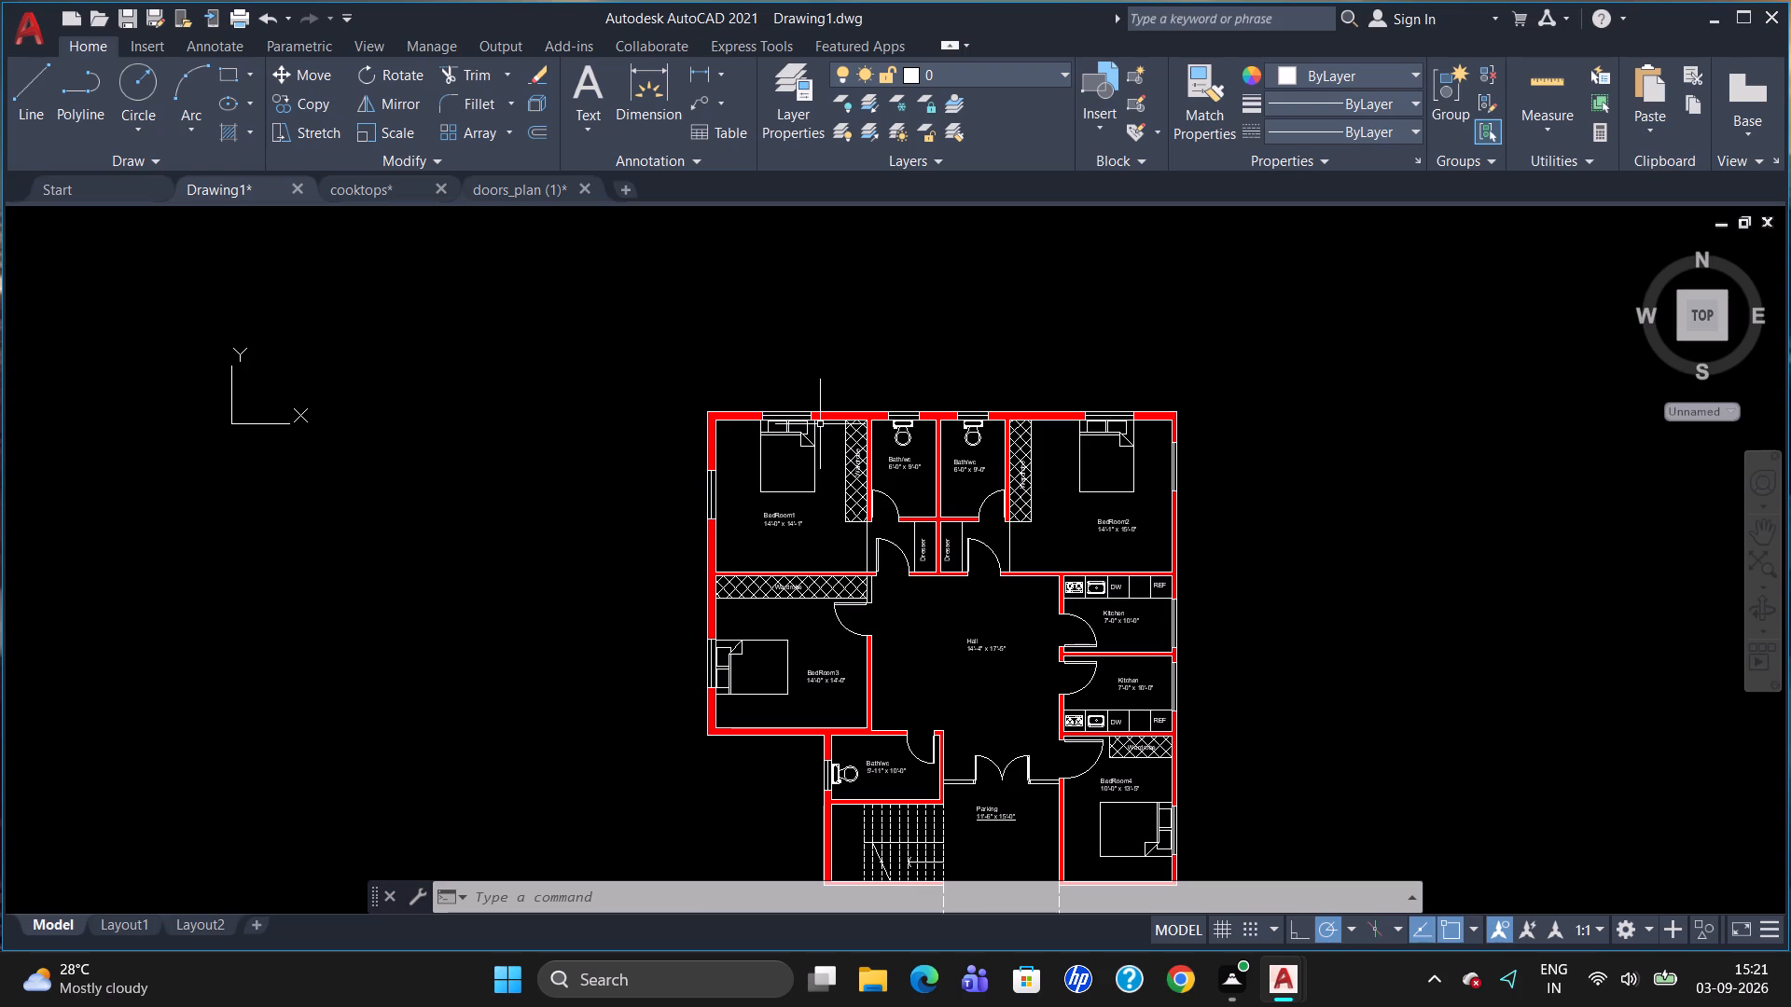
scroll(1041, 324, "down", 1)
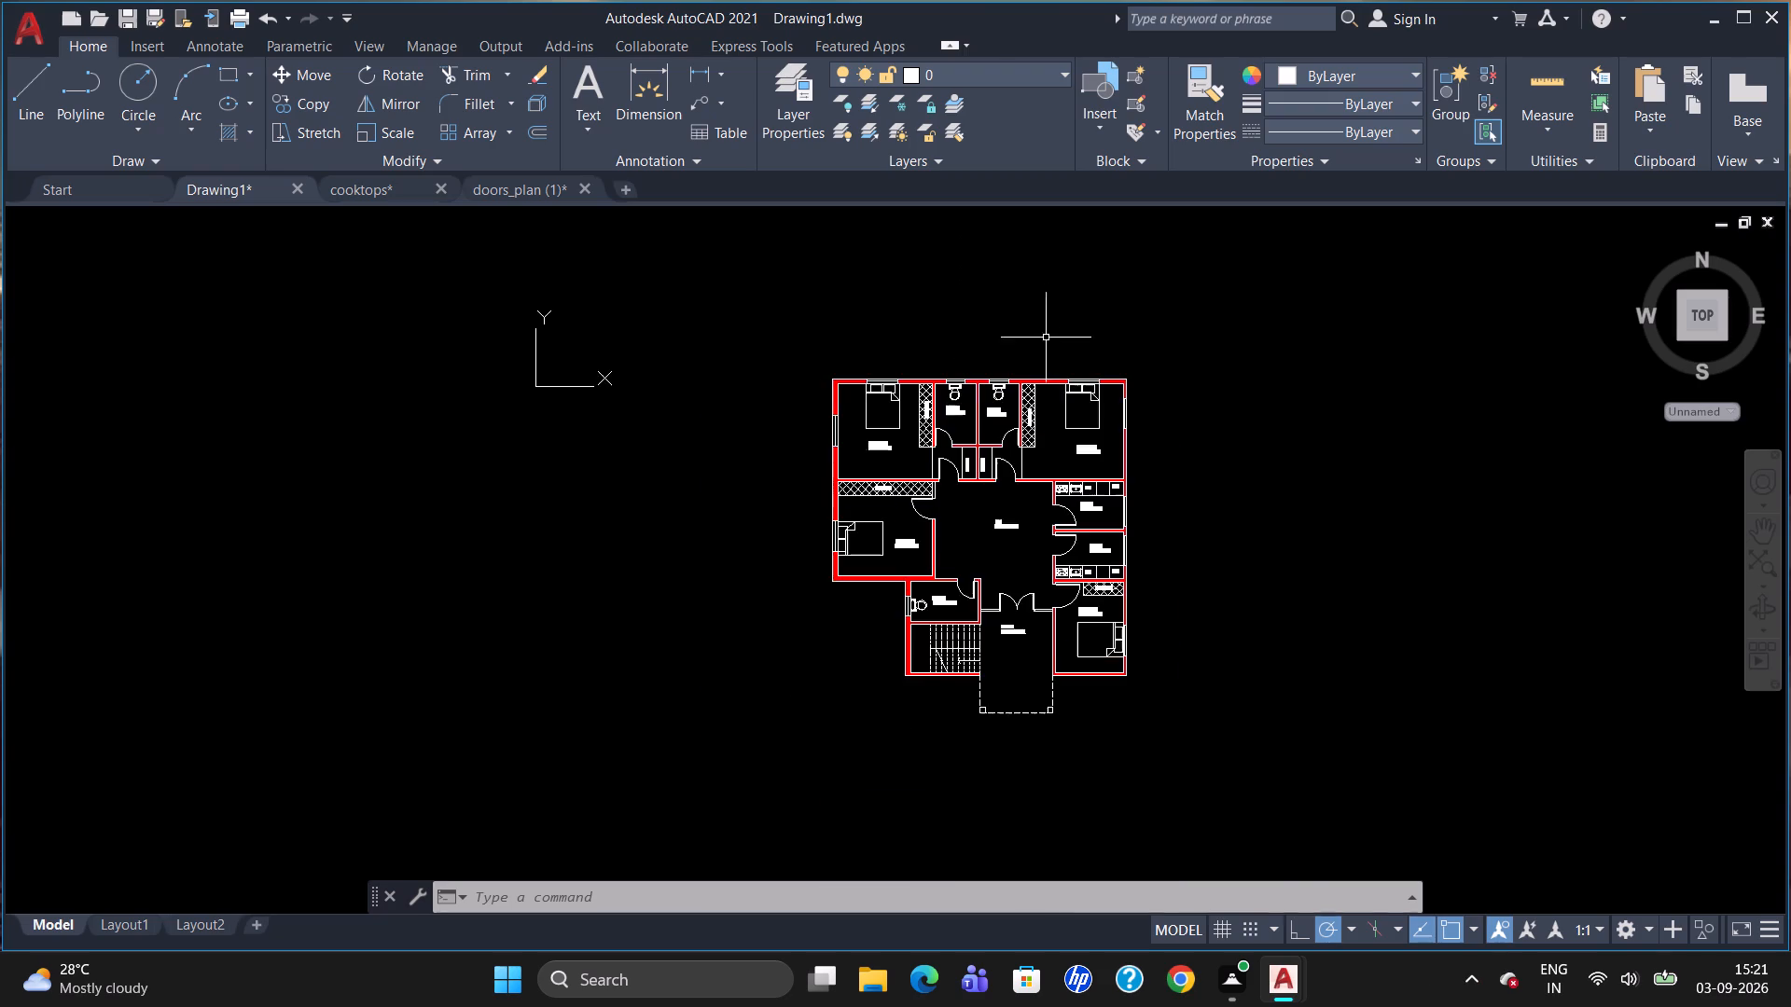
scroll(1007, 495, "up", 2)
scroll(1201, 455, "down", 1)
scroll(1343, 484, "up", 1)
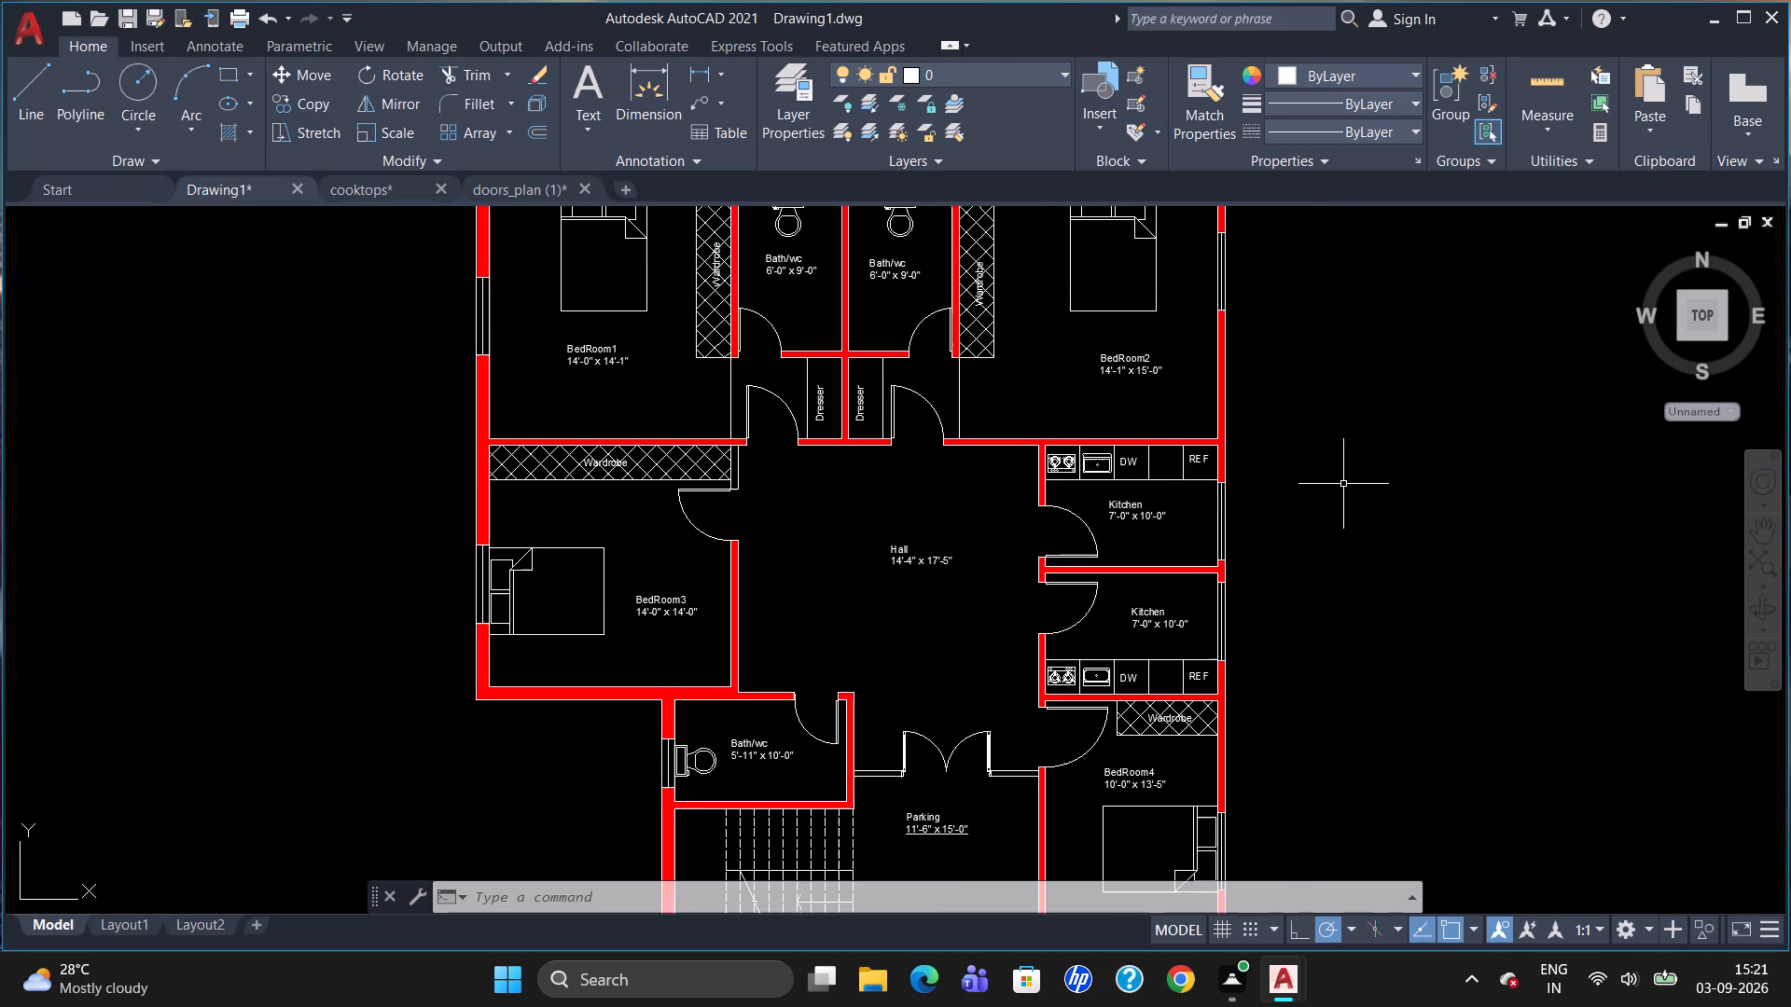
scroll(1341, 480, "down", 1)
scroll(1372, 503, "up", 1)
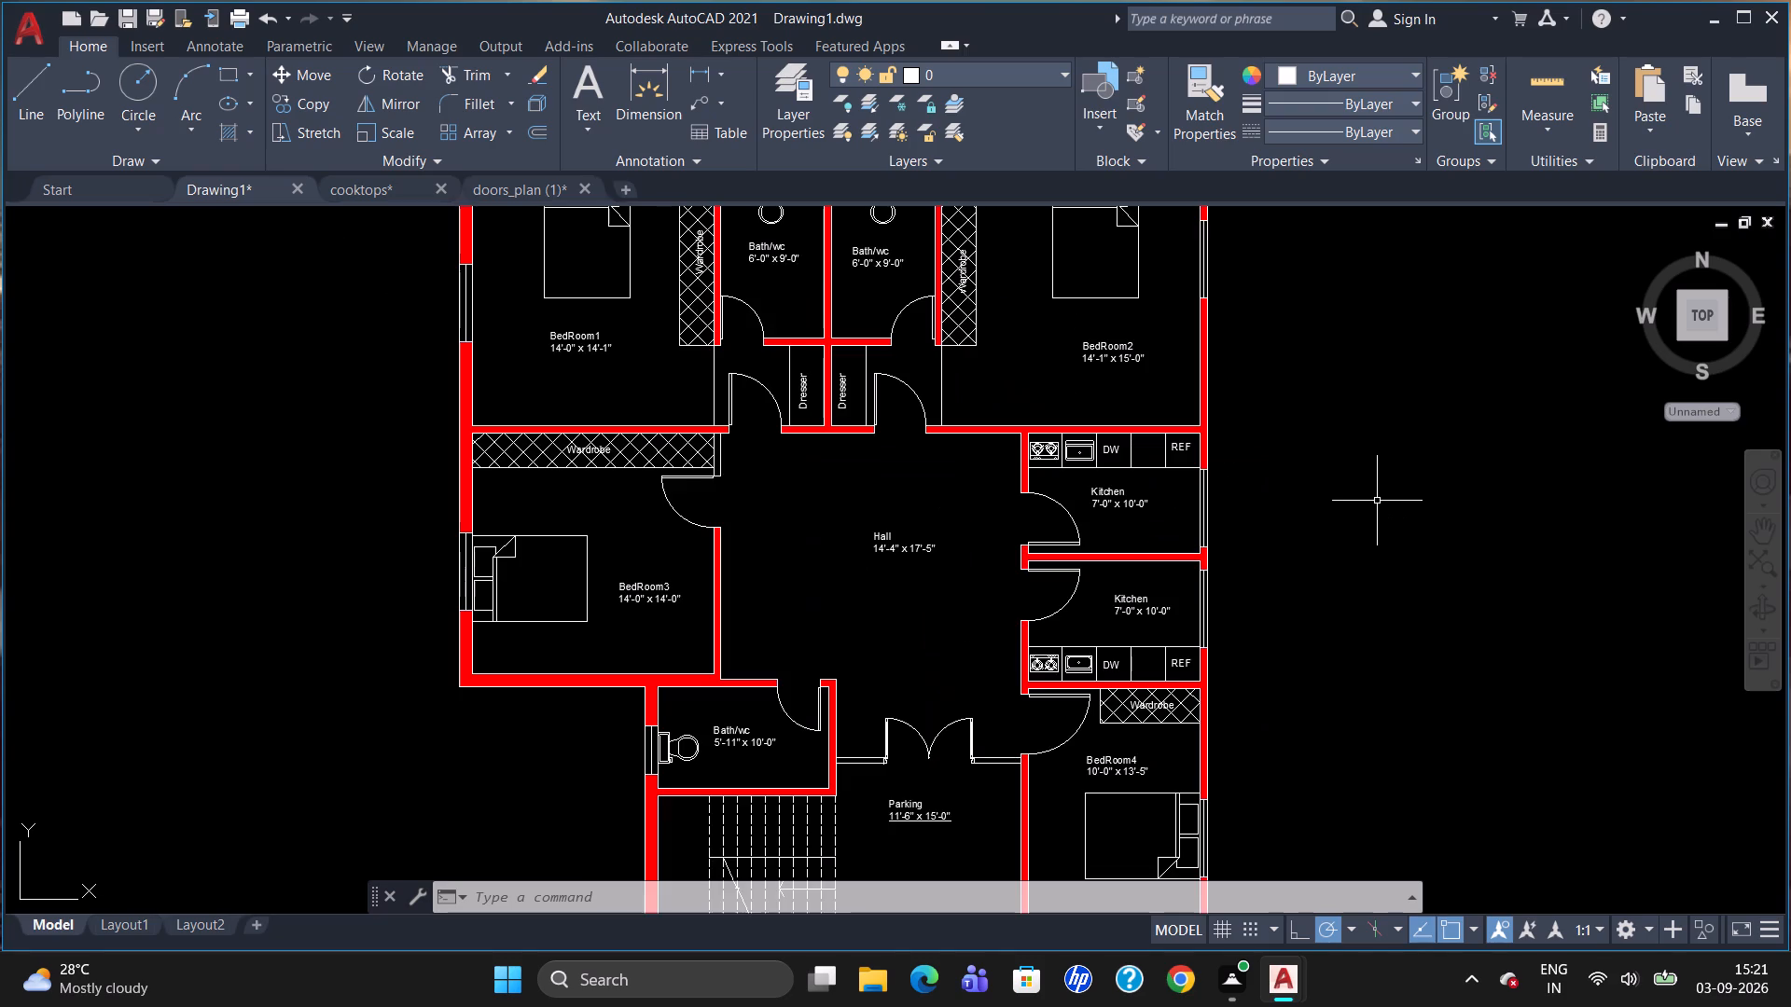
scroll(1385, 514, "down", 1)
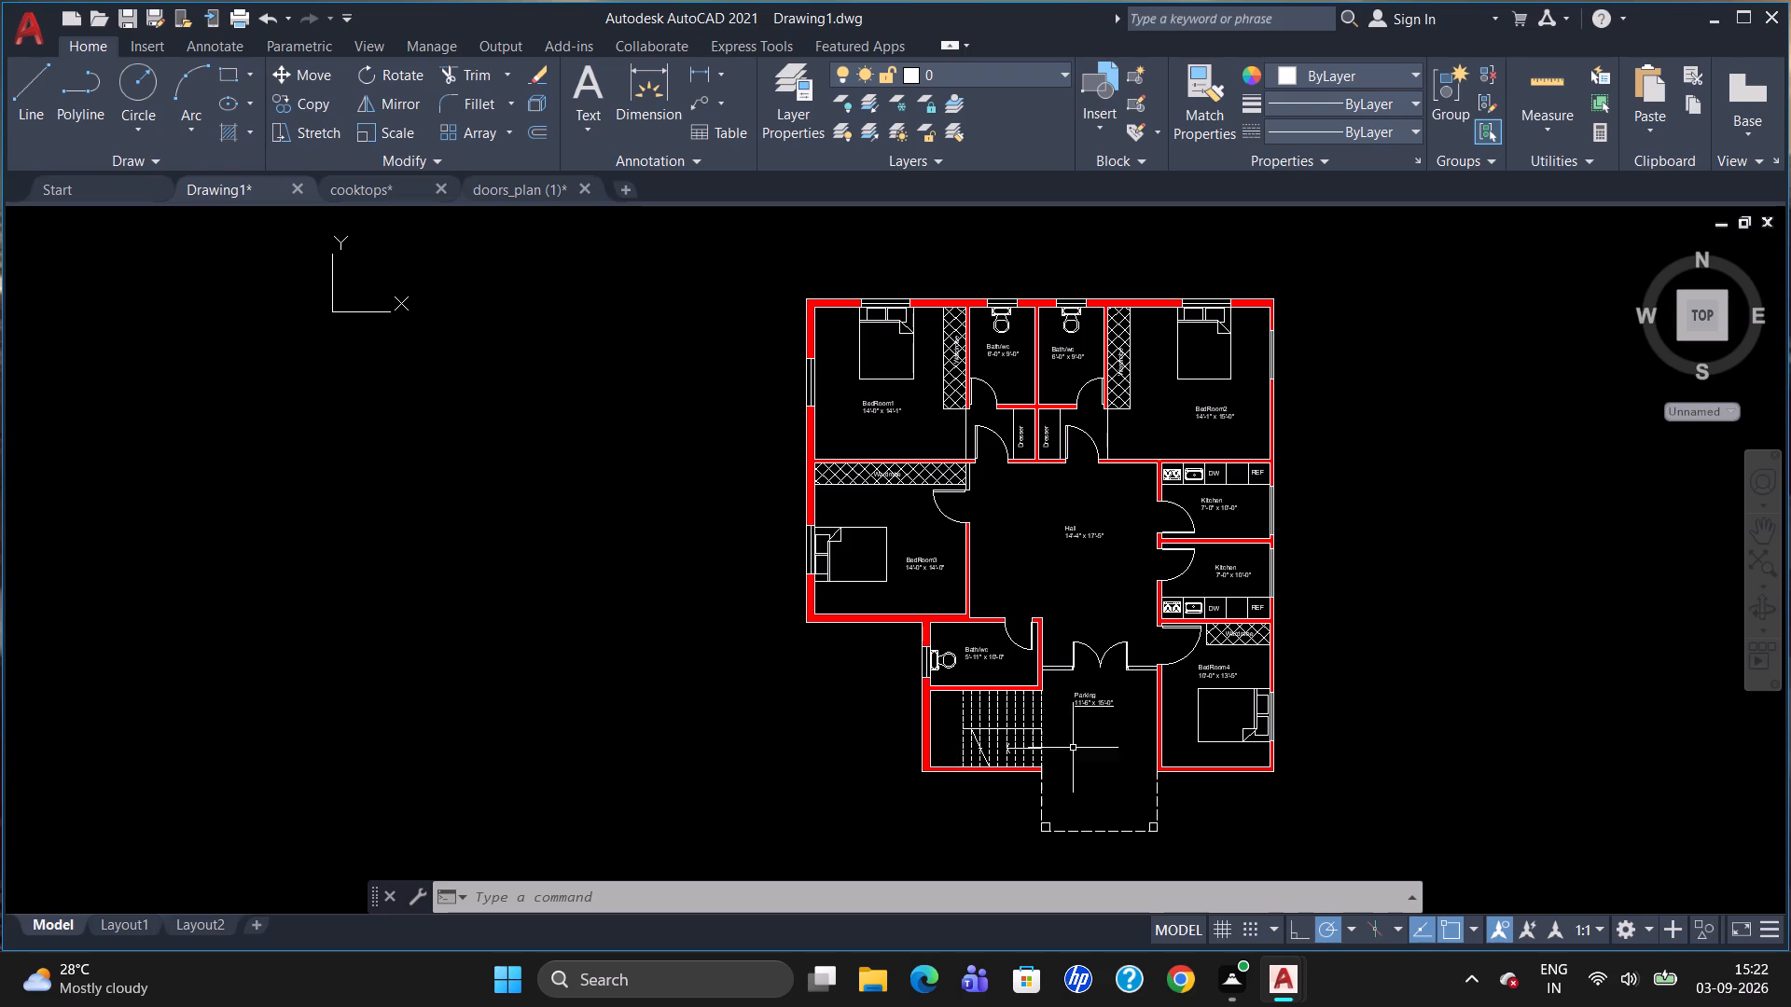
scroll(1284, 519, "up", 1)
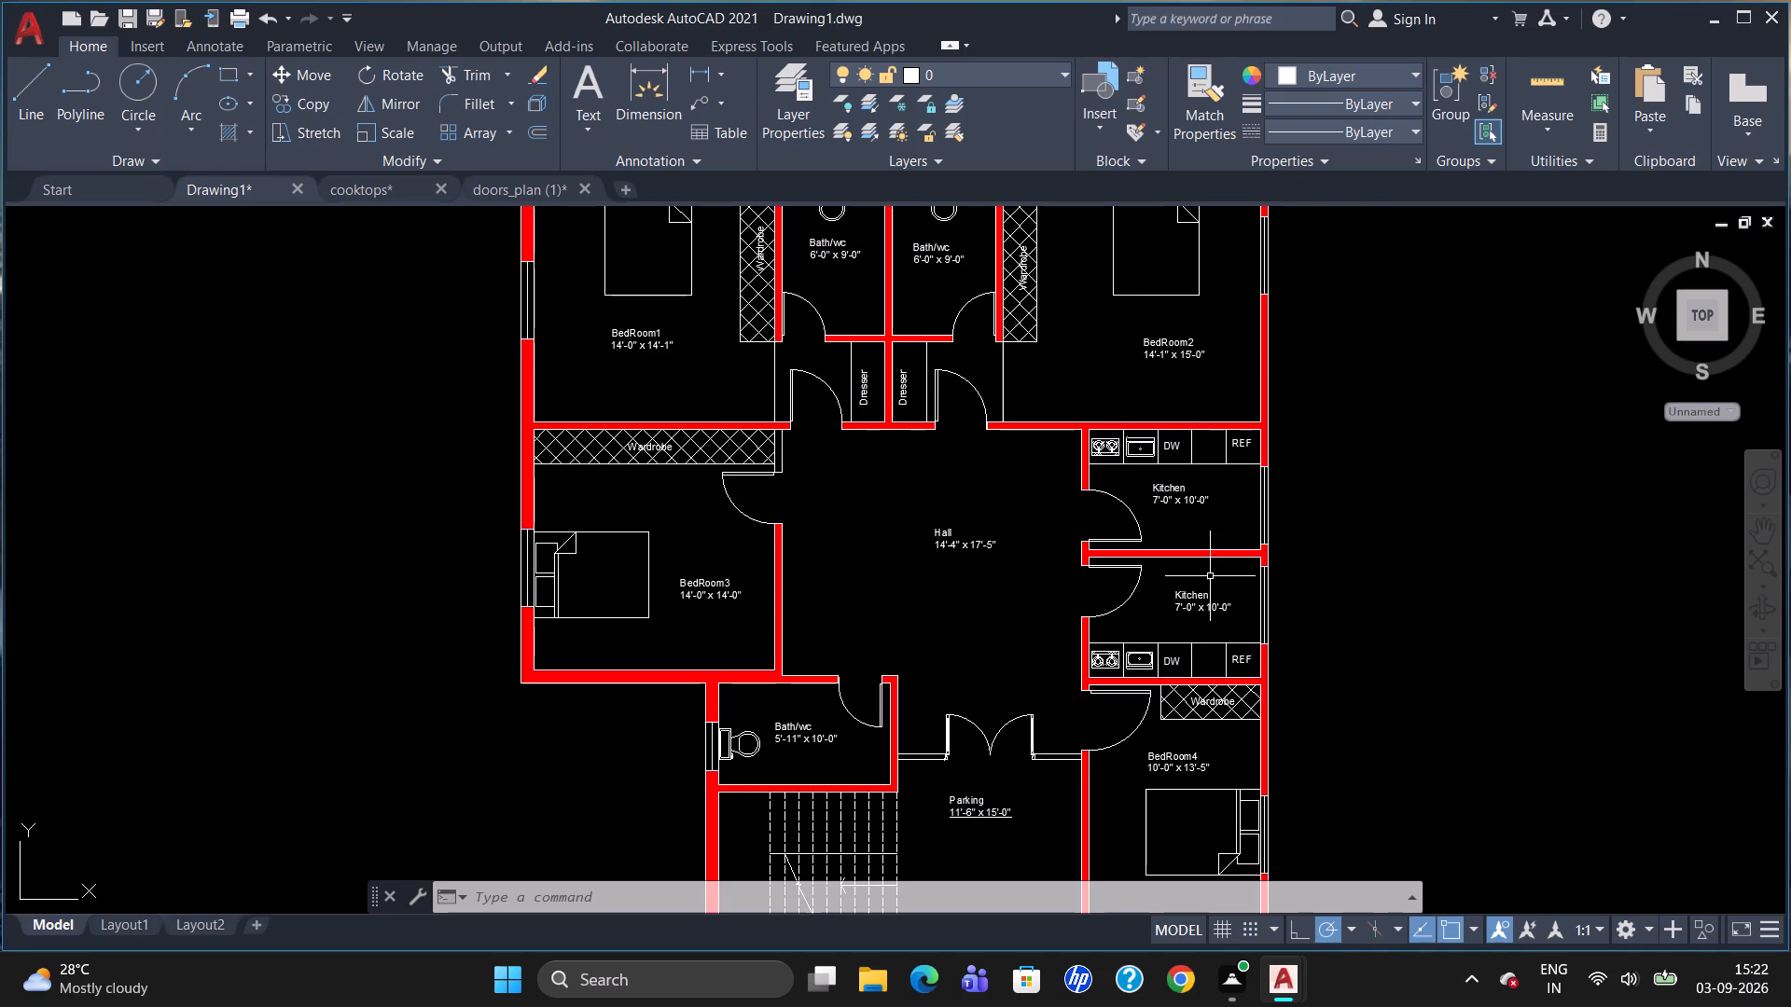
scroll(1089, 441, "up", 1)
scroll(1088, 569, "down", 4)
Add a linear dimension of the plan's overall width above the outer wall, from BedRoom1's outer corner to BedRoom2's outer corner.
scroll(1079, 504, "up", 3)
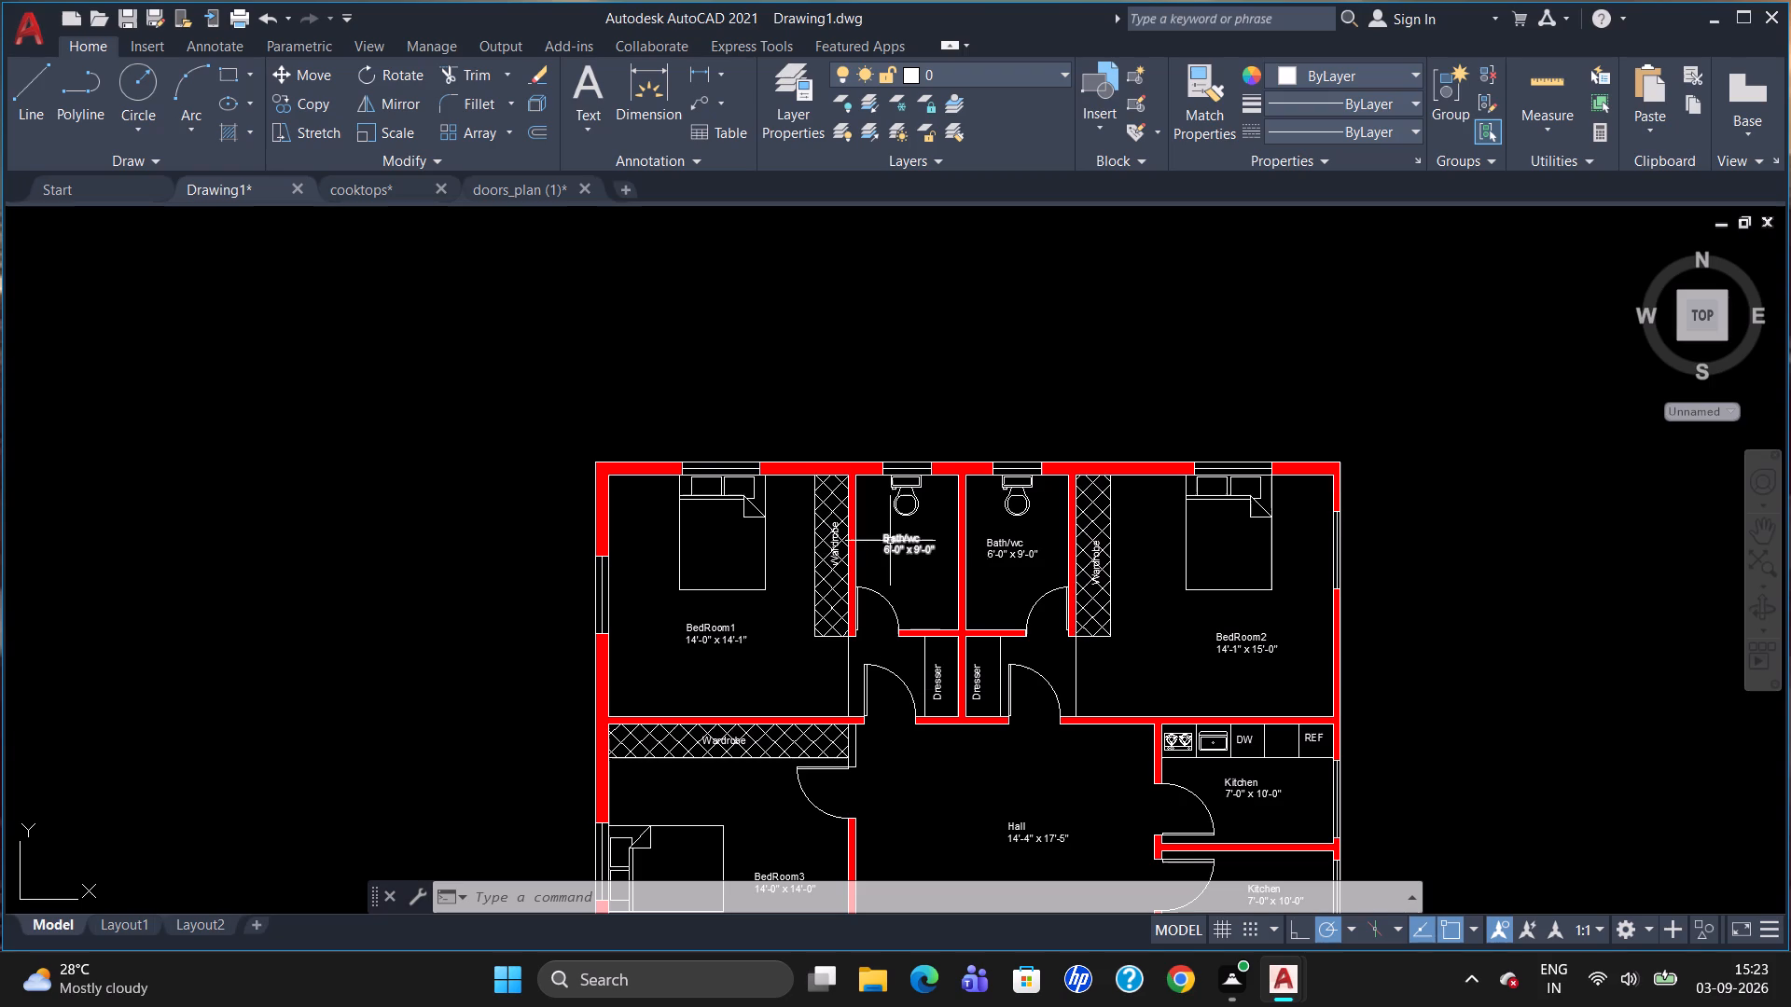
type("dli")
key("Return")
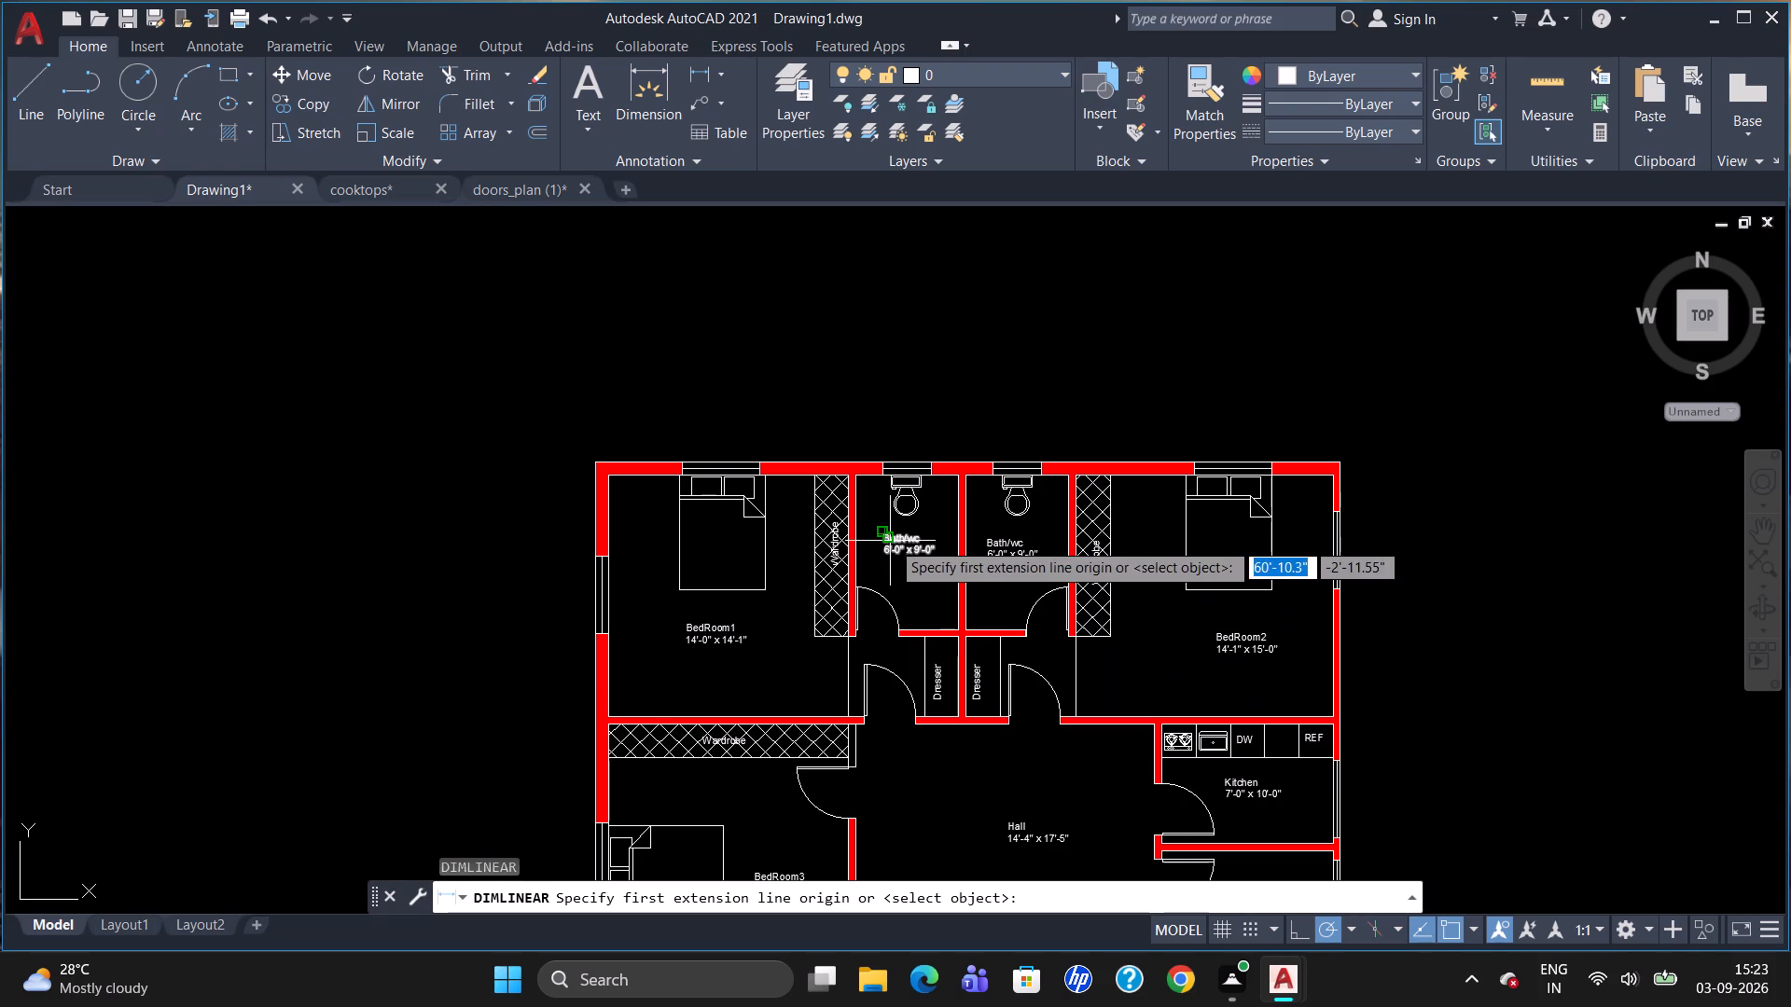
left_click(599, 465)
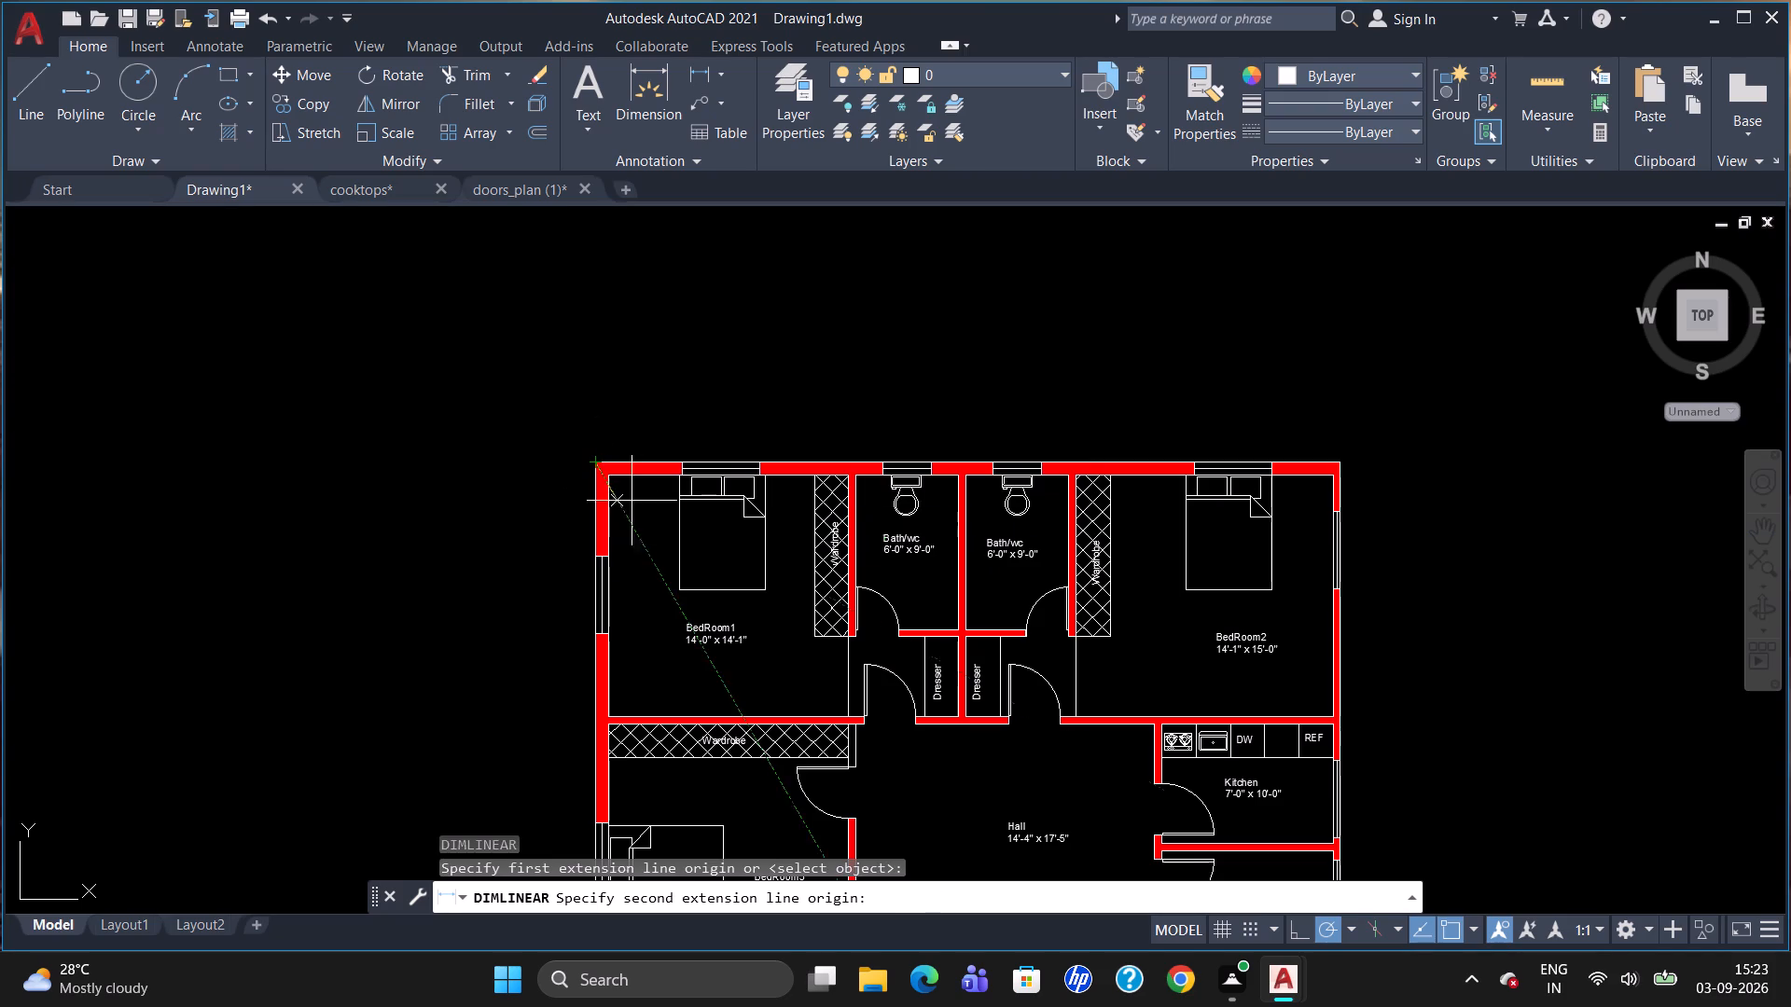
left_click(1349, 462)
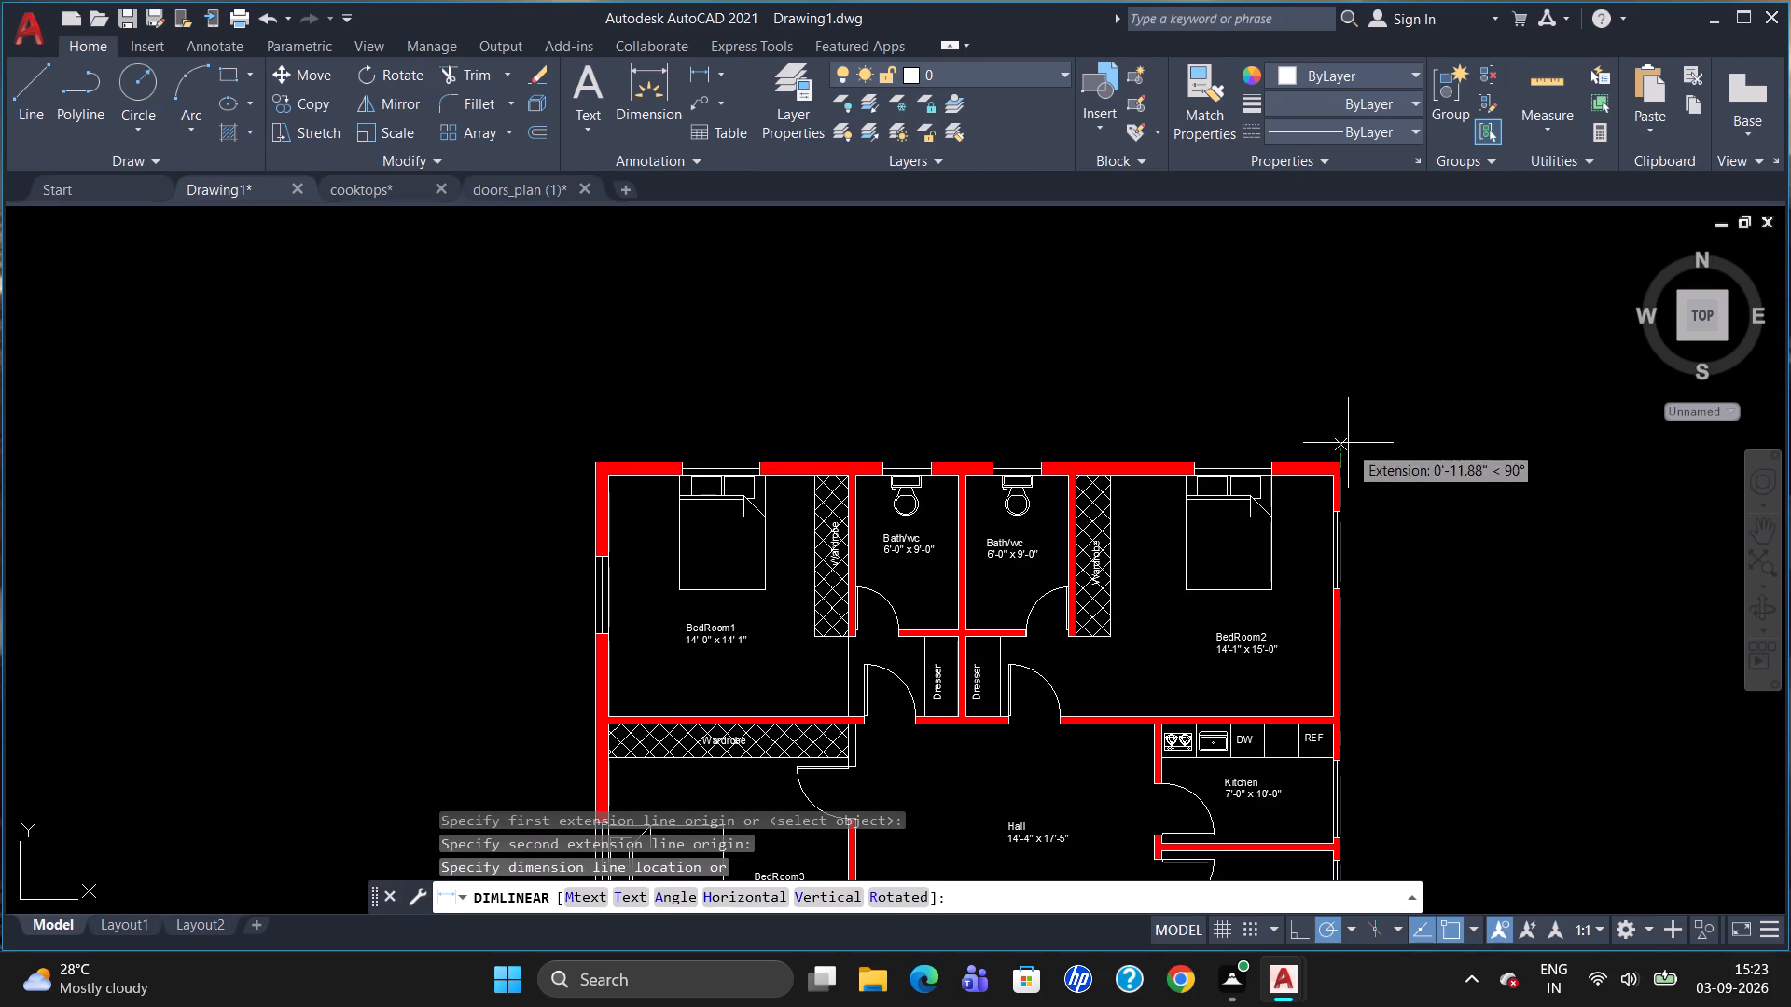
left_click(1353, 415)
scroll(1109, 412, "up", 2)
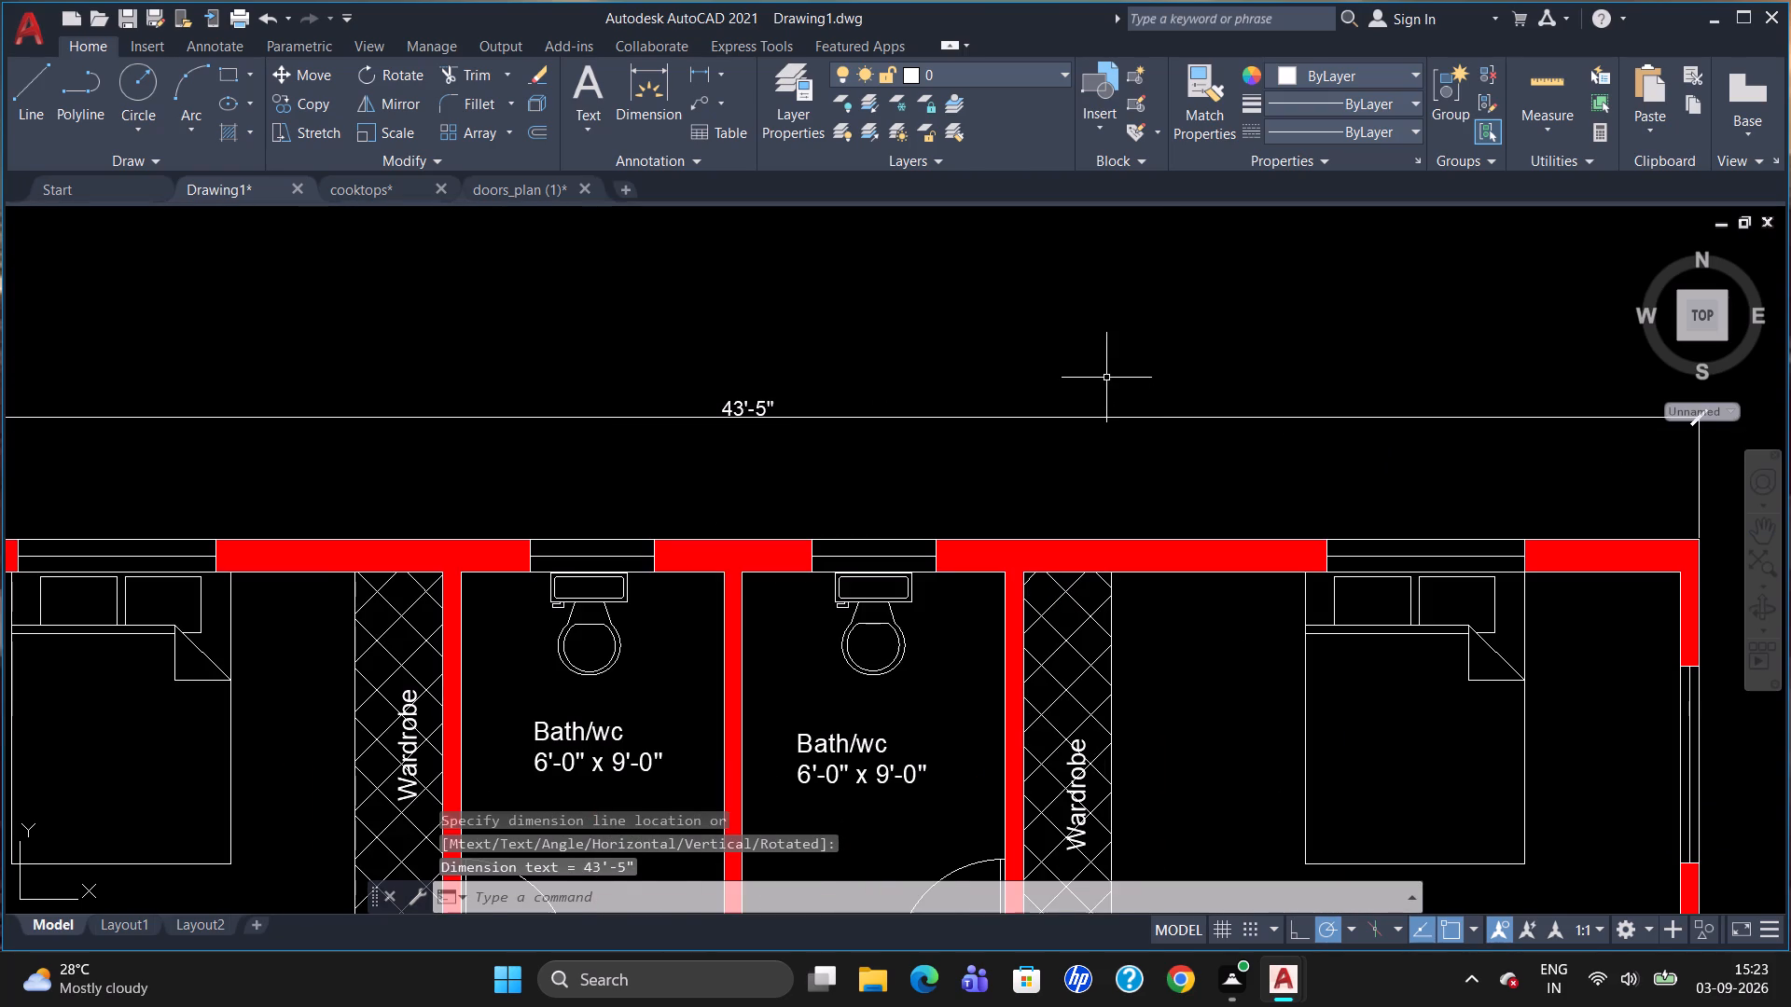
Add a vertical linear dimension outside the kitchen-side wall, from BedRoom2's outer corner to BedRoom4's bottom outer corner.
scroll(1089, 305, "down", 1)
scroll(1199, 277, "down", 2)
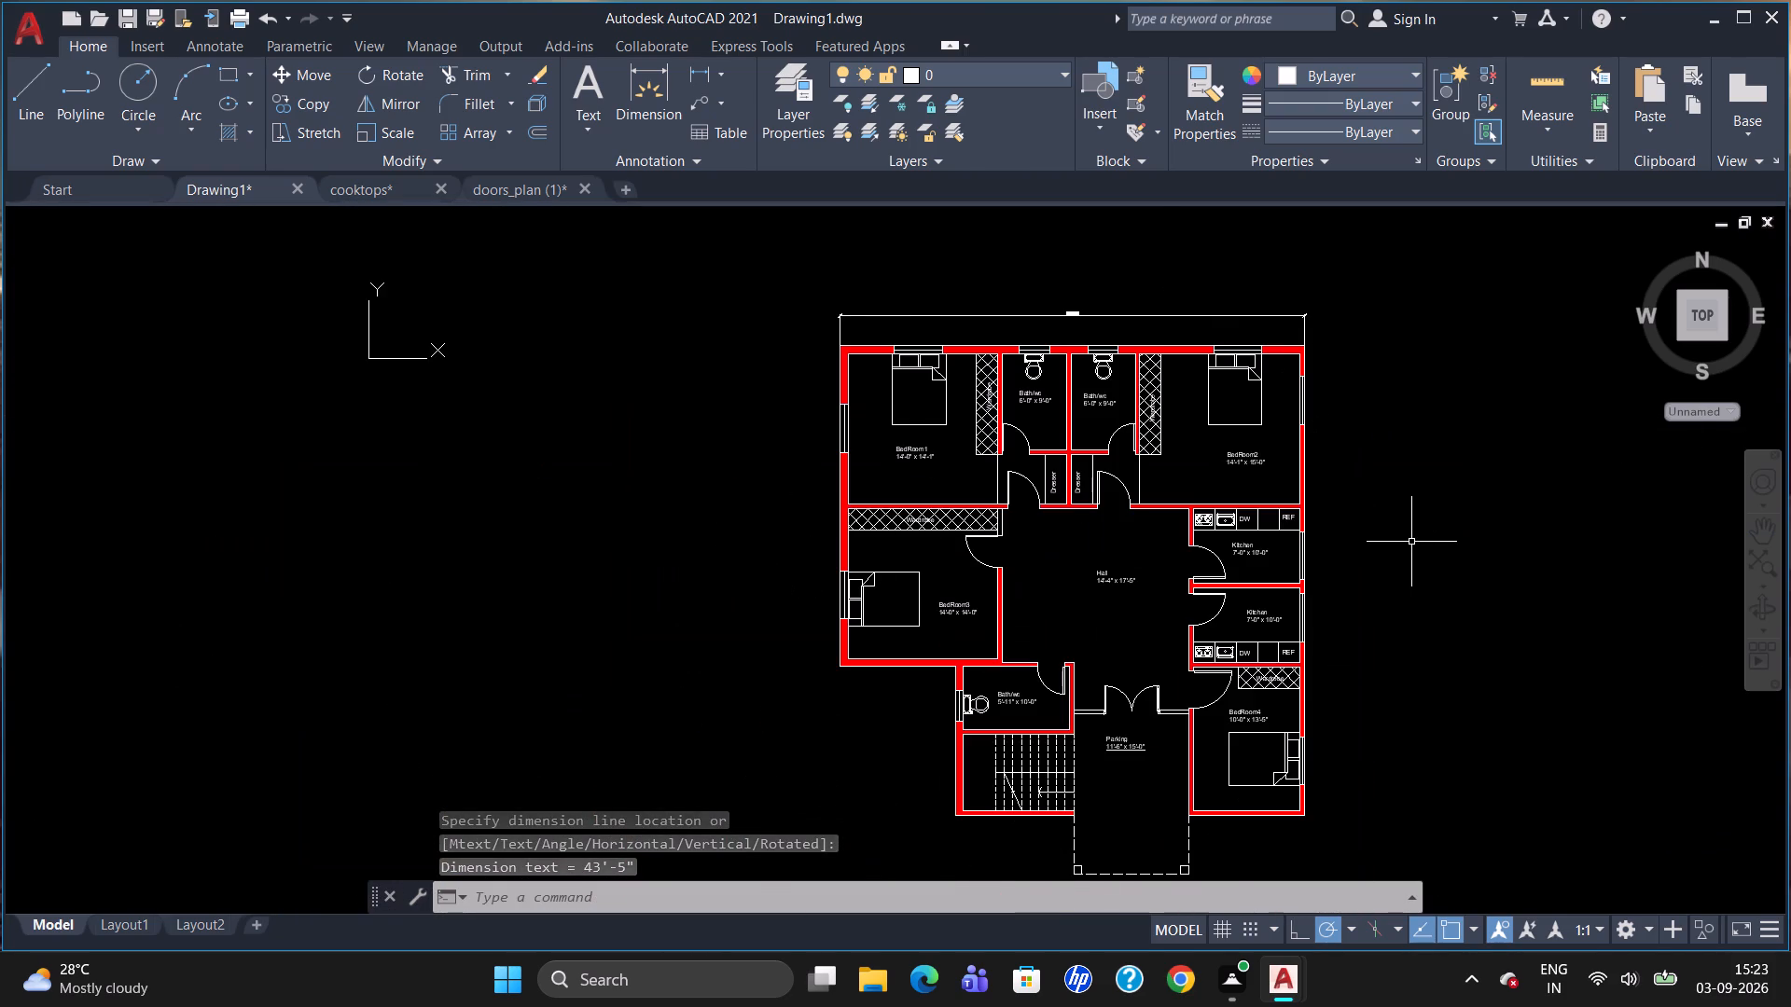
scroll(1411, 542, "up", 1)
scroll(1270, 432, "down", 1)
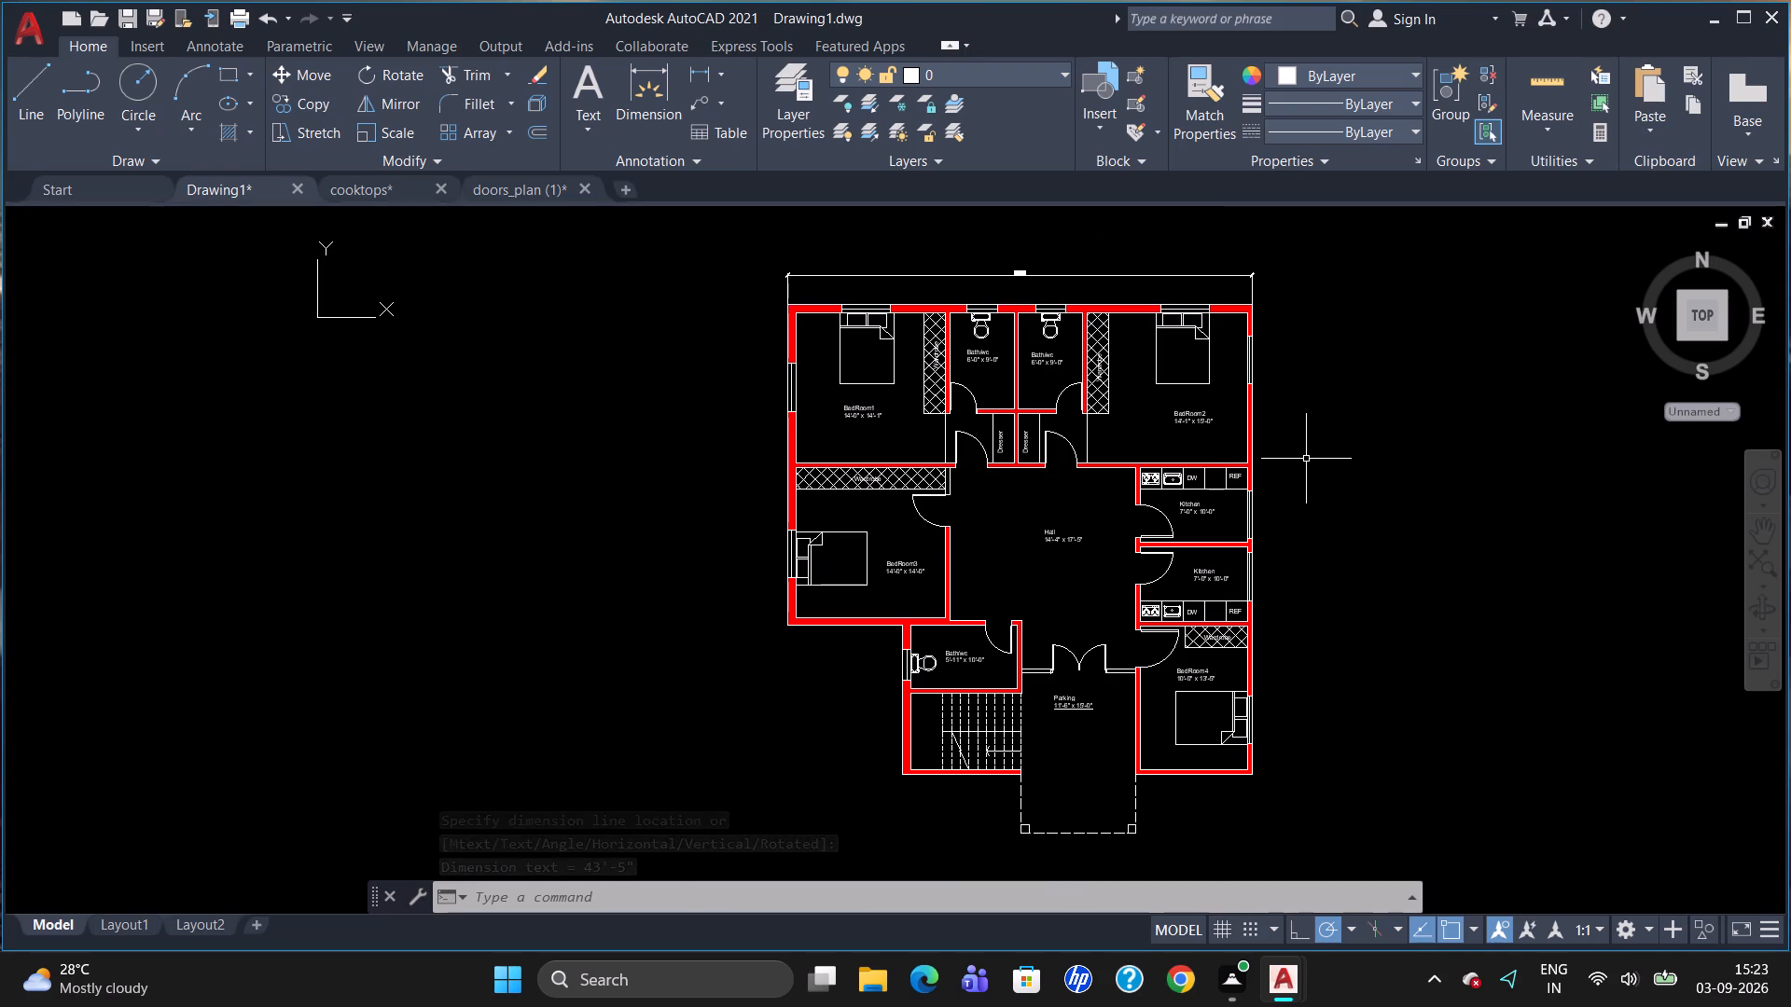
type("dli")
key("Return")
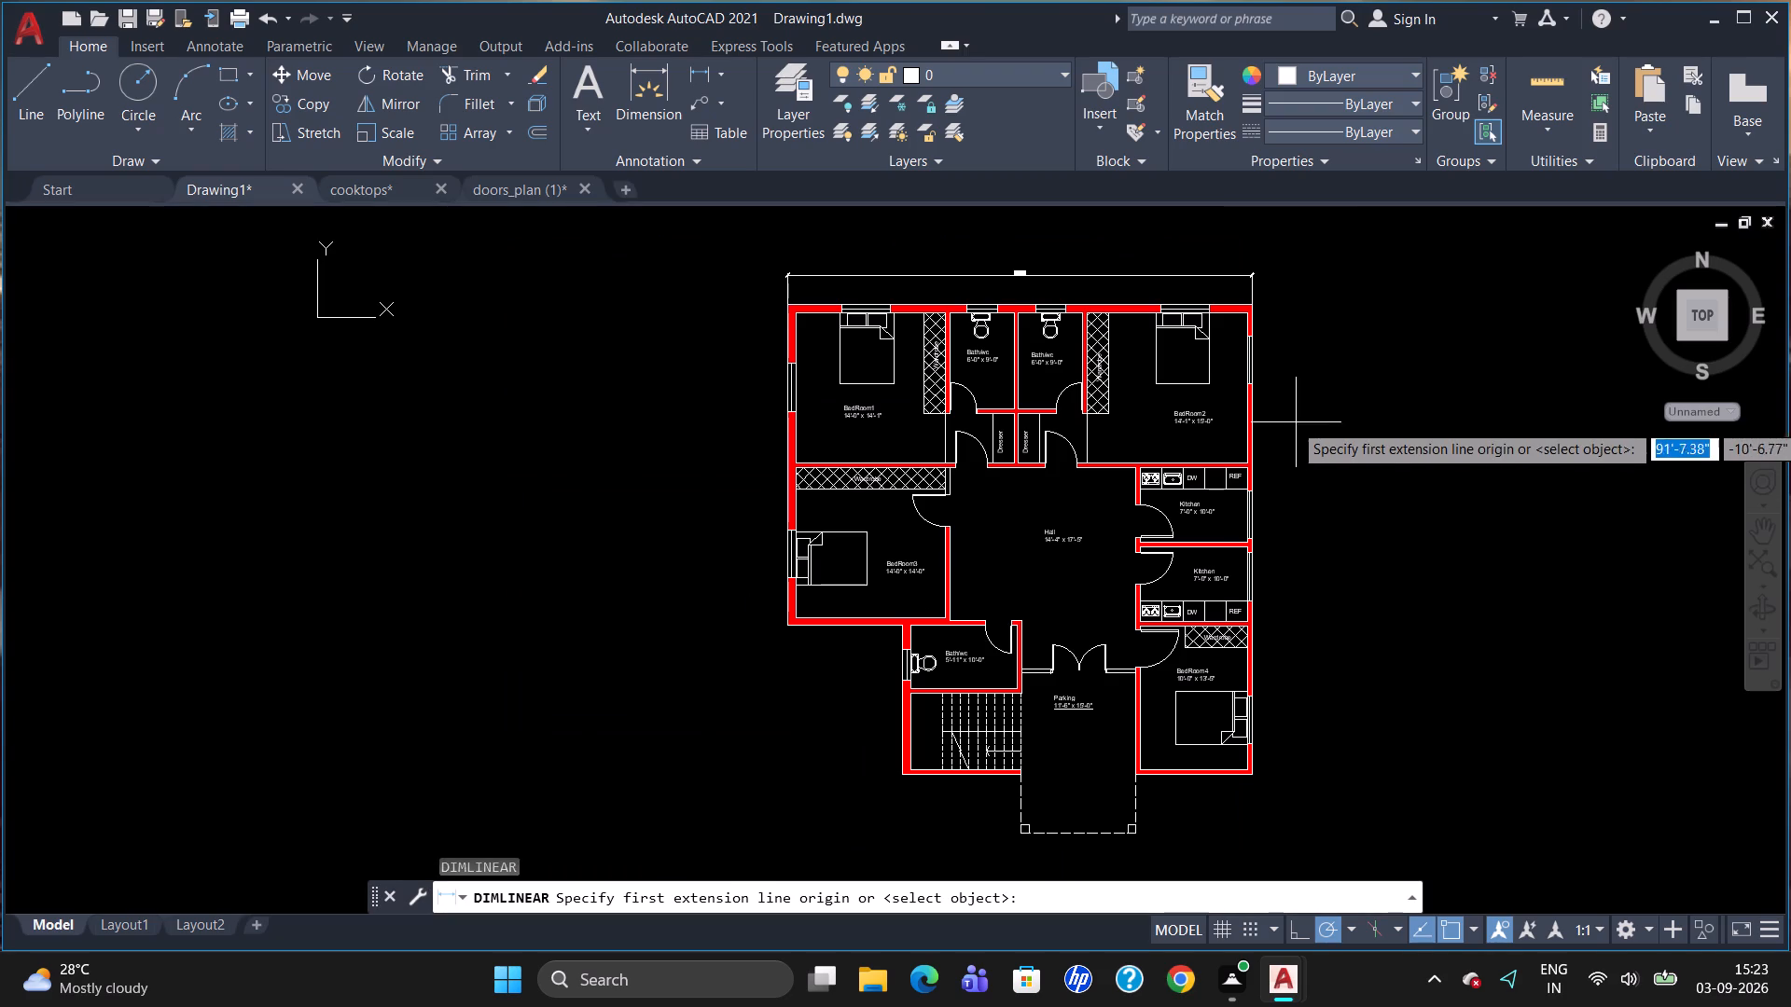
left_click(1249, 300)
scroll(1264, 758, "up", 2)
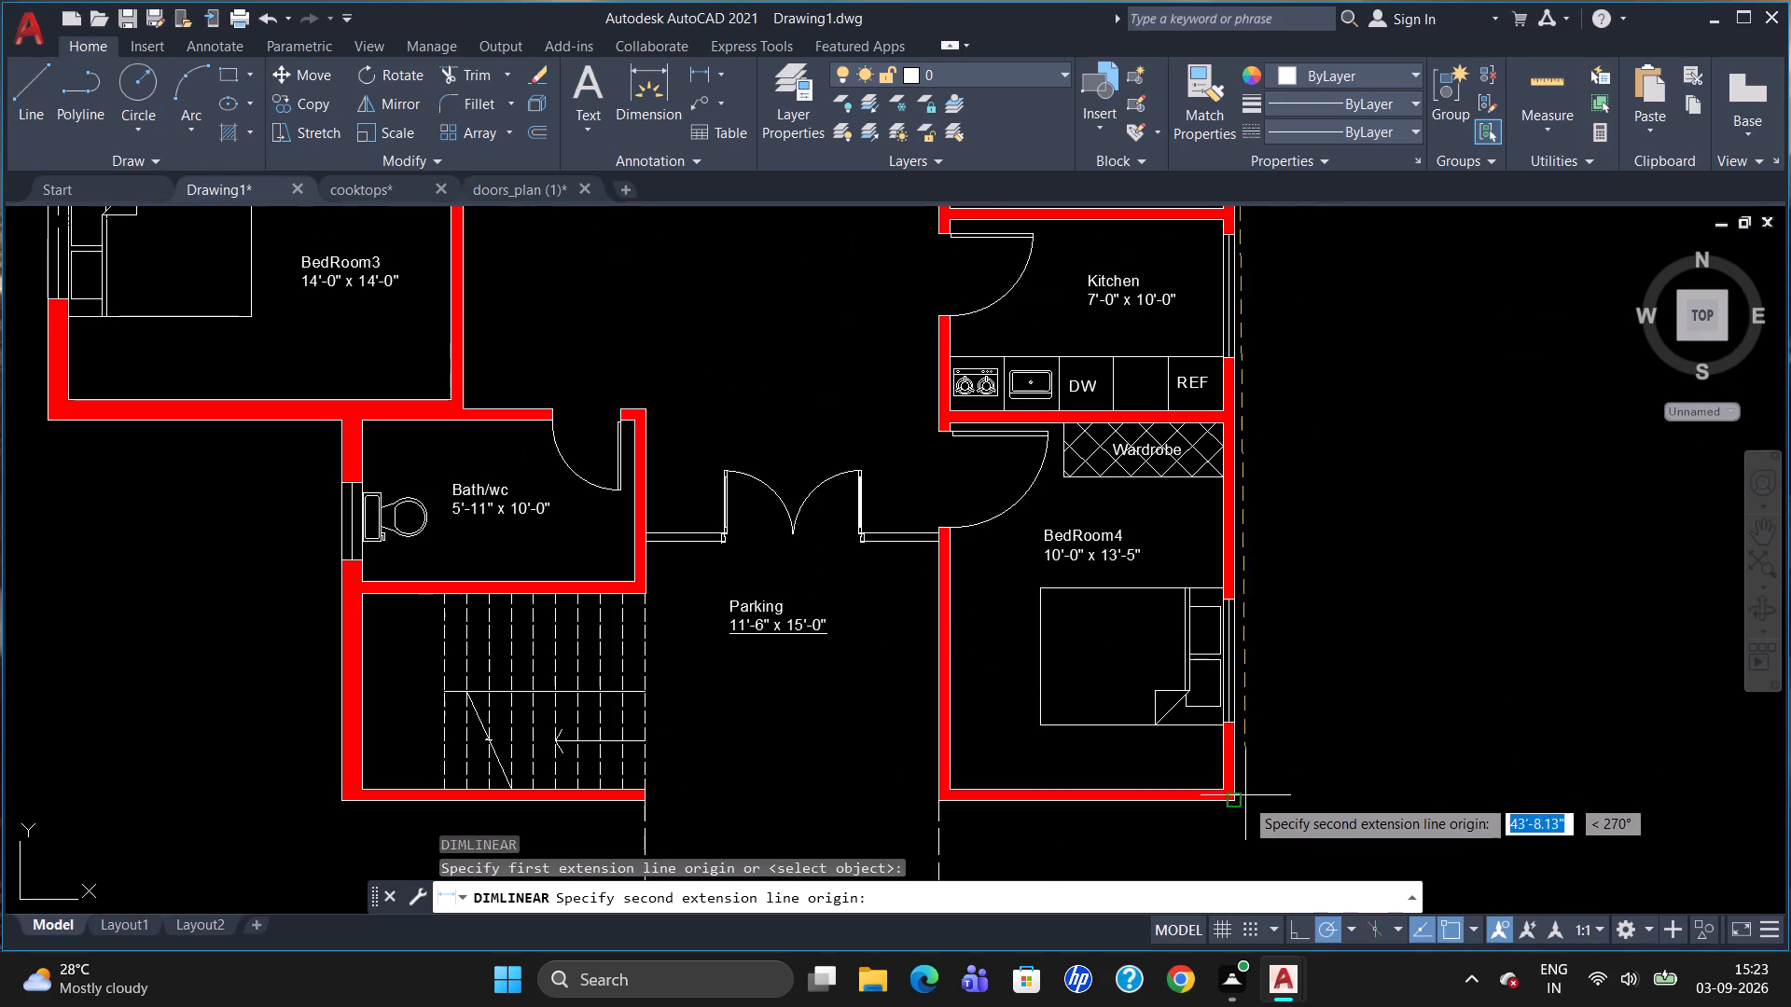
left_click(1243, 800)
left_click(1295, 806)
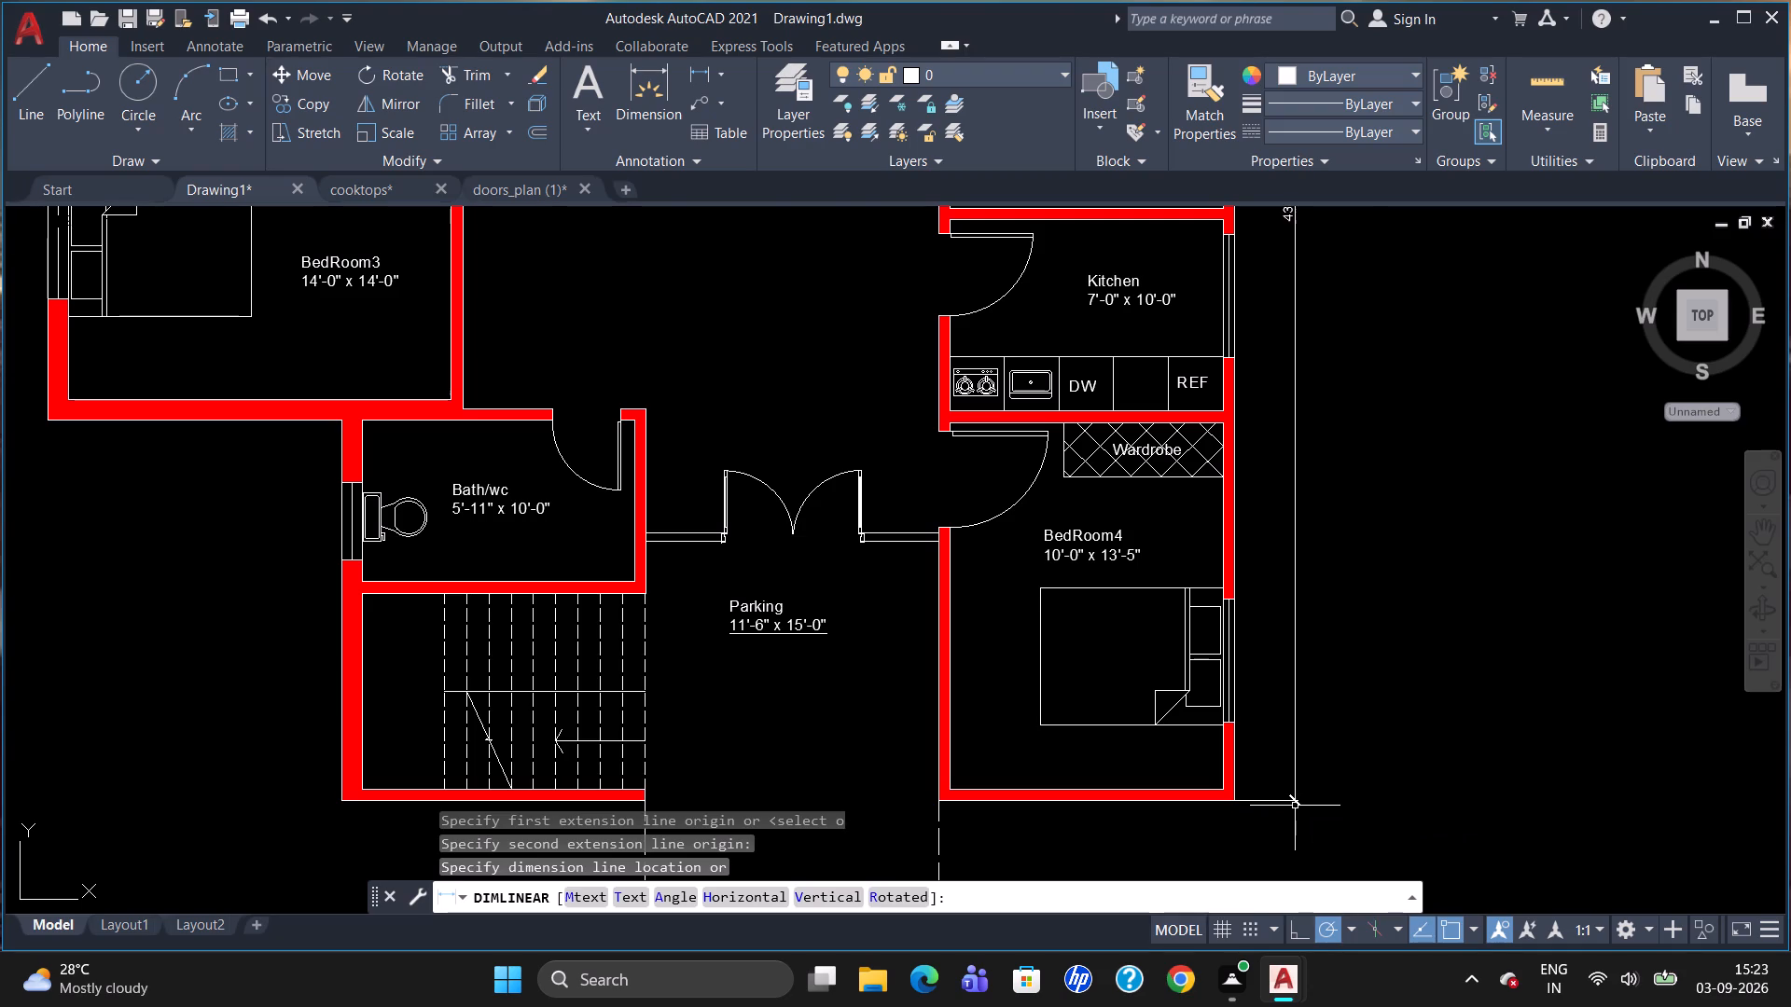
Set the arrow size of both overall dimensions, width and height, to 6".
scroll(1354, 779, "down", 1)
scroll(1358, 433, "up", 1)
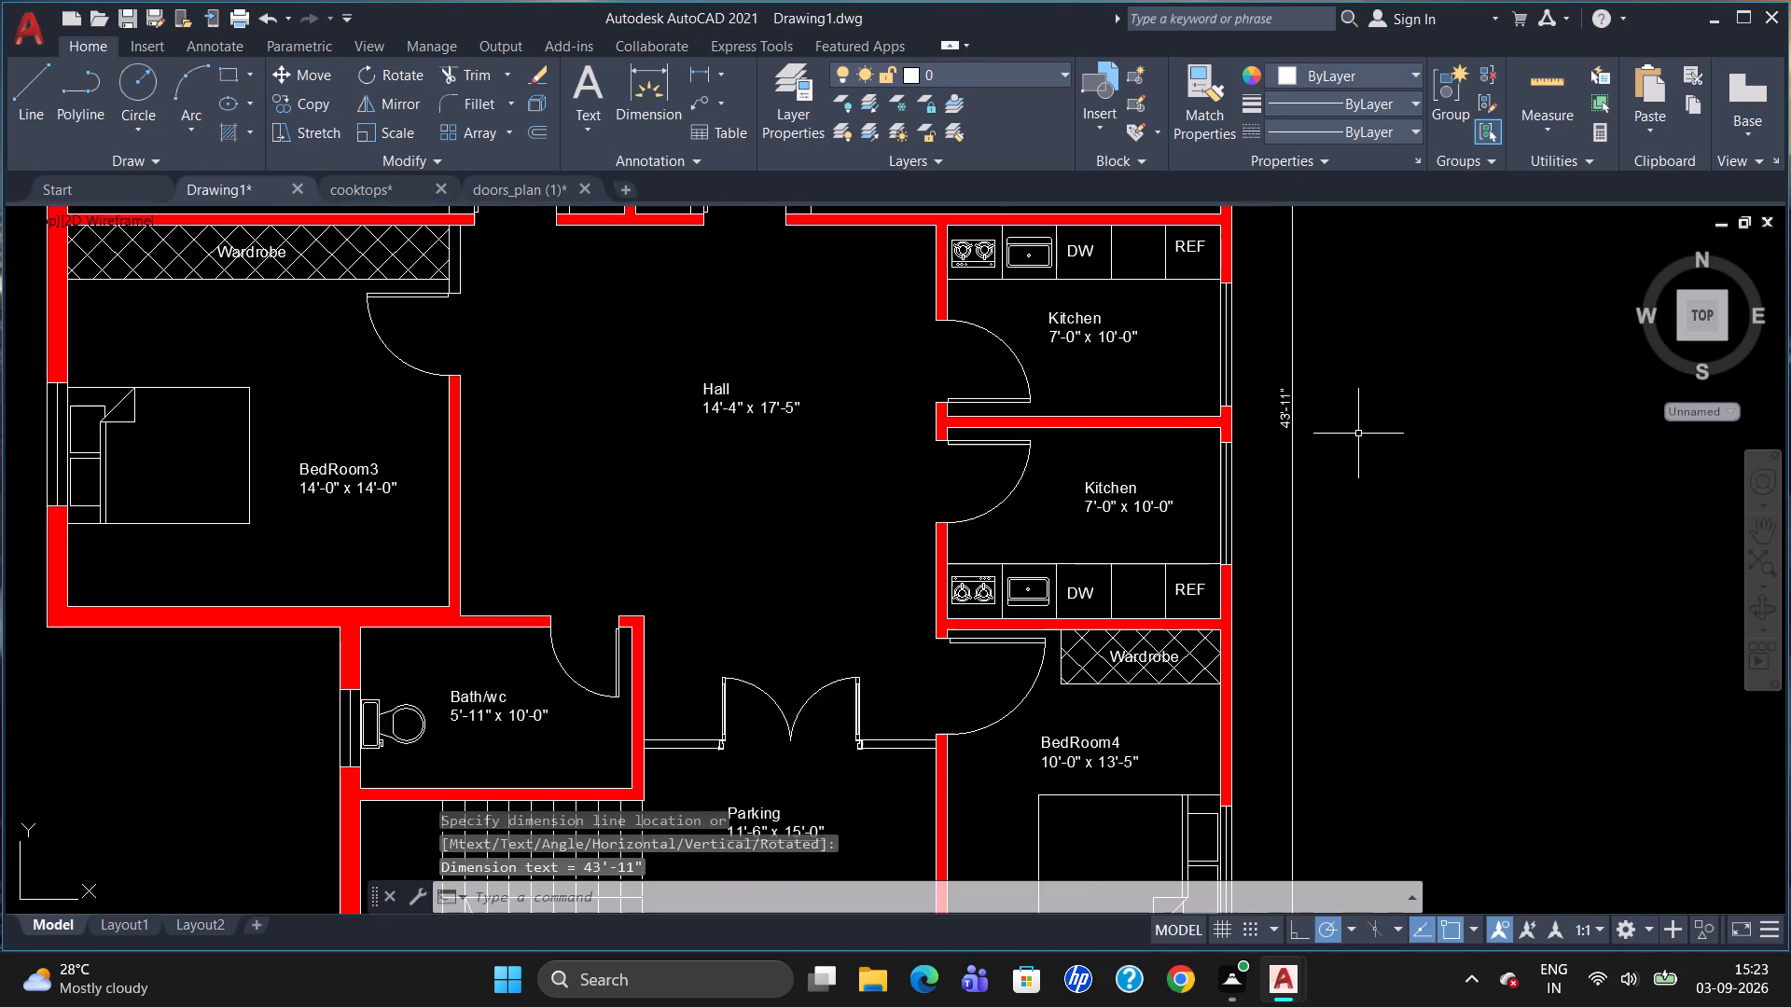
scroll(1329, 502, "down", 1)
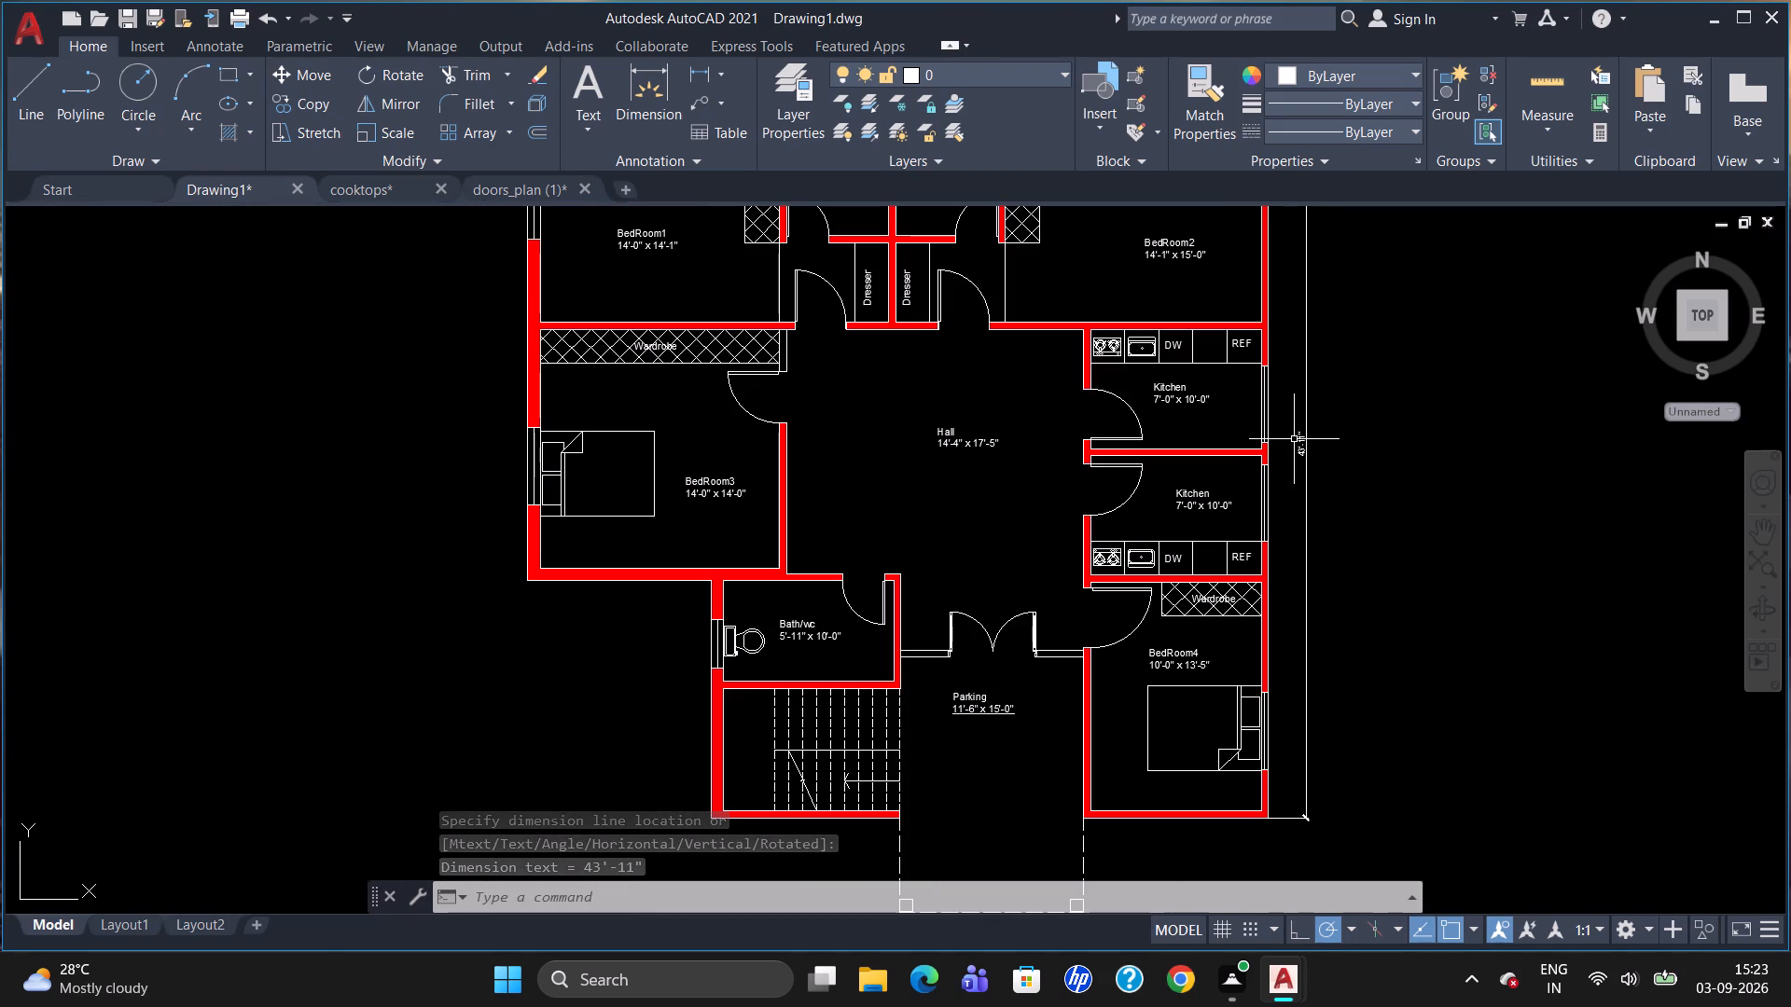
left_click(1297, 450)
scroll(1316, 586, "down", 2)
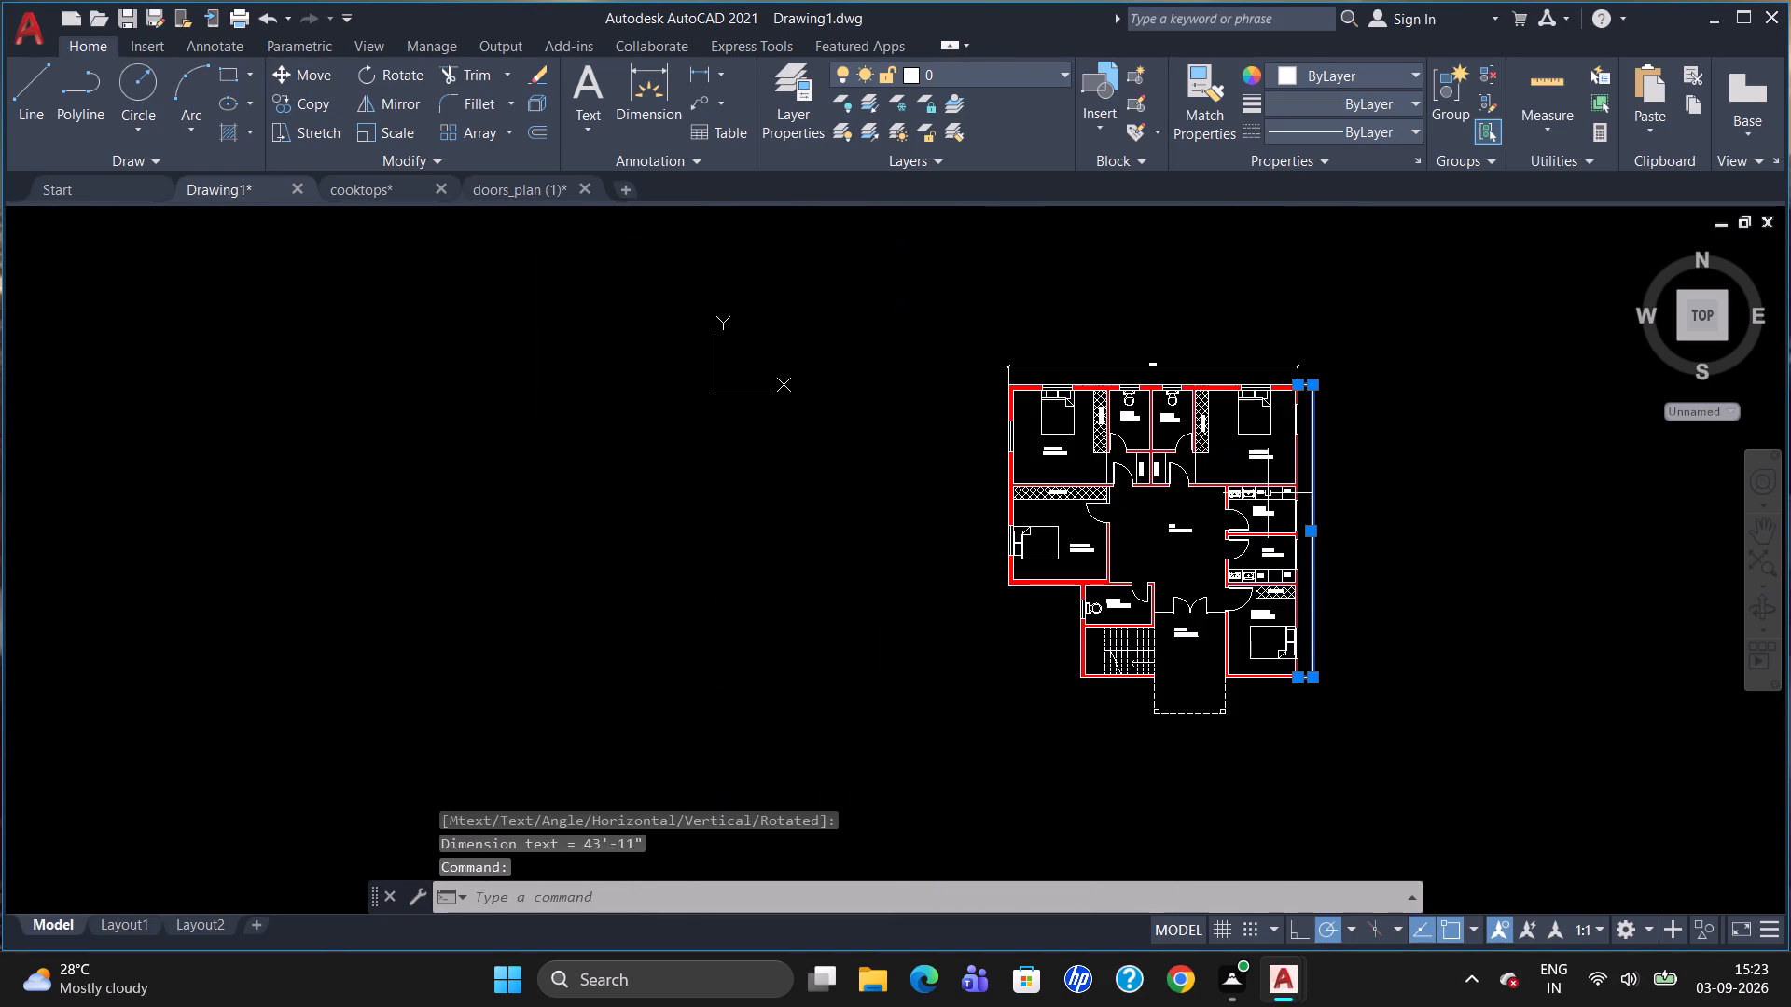
scroll(1241, 320, "up", 2)
left_click(1024, 430)
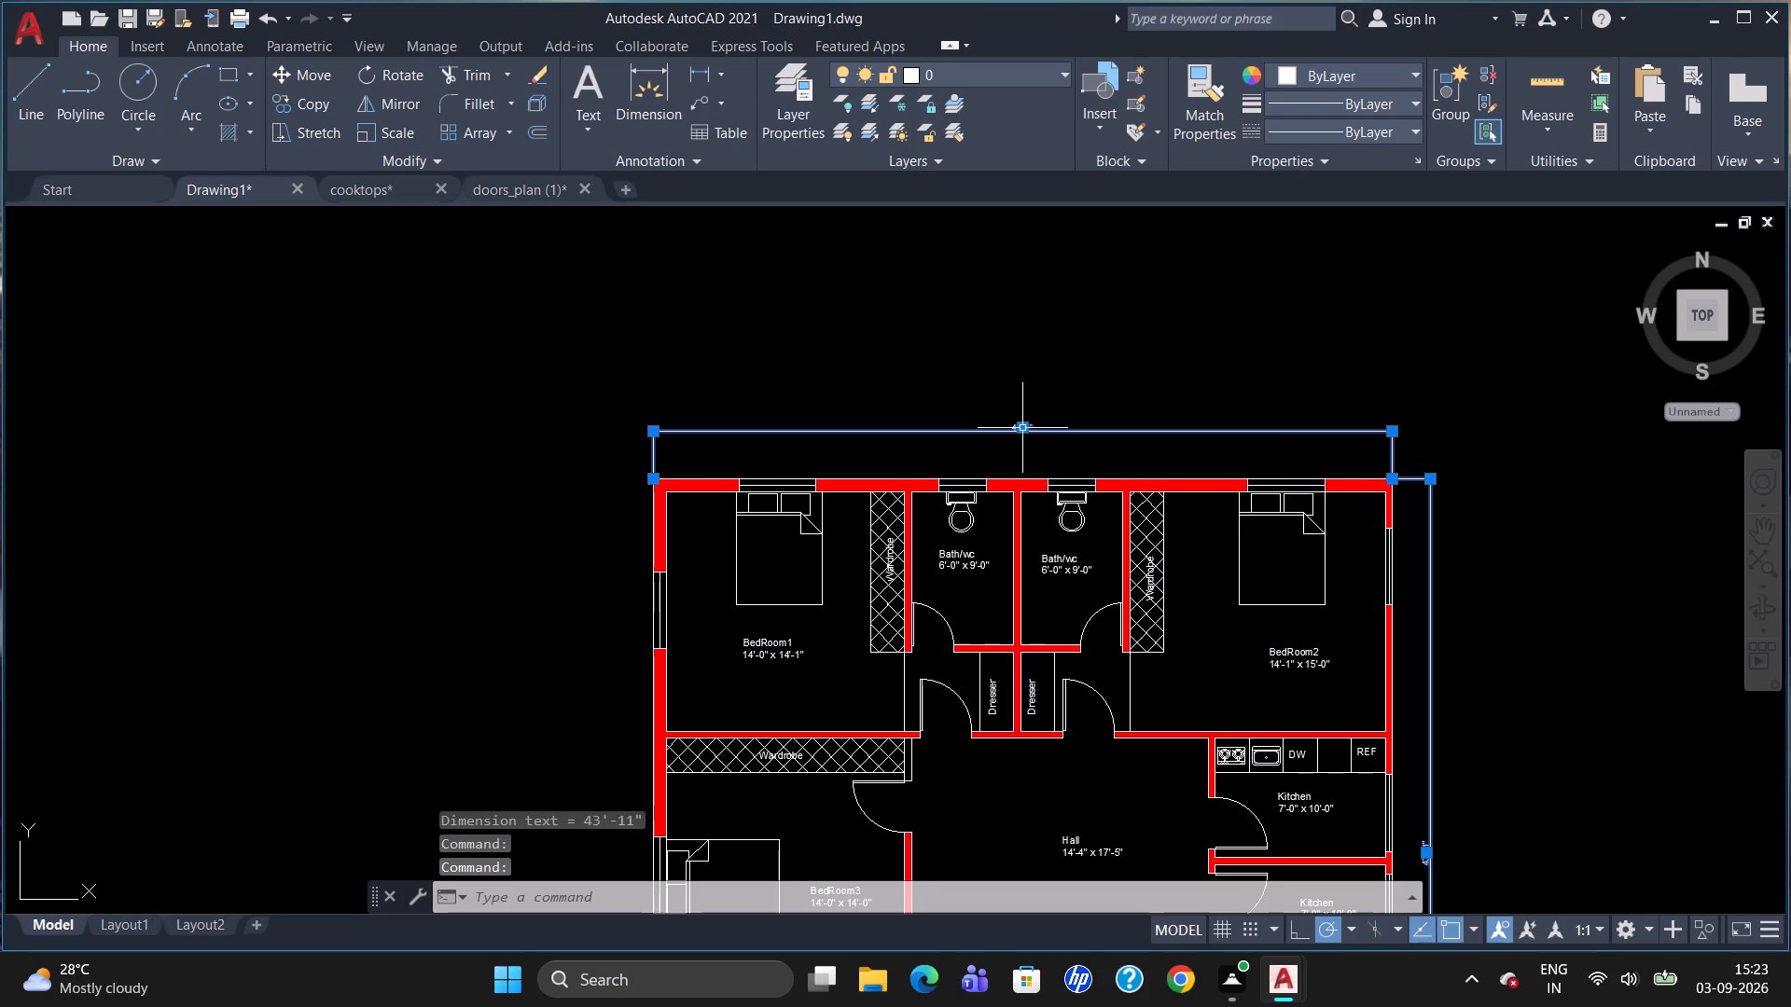
right_click(1024, 430)
left_click(1132, 916)
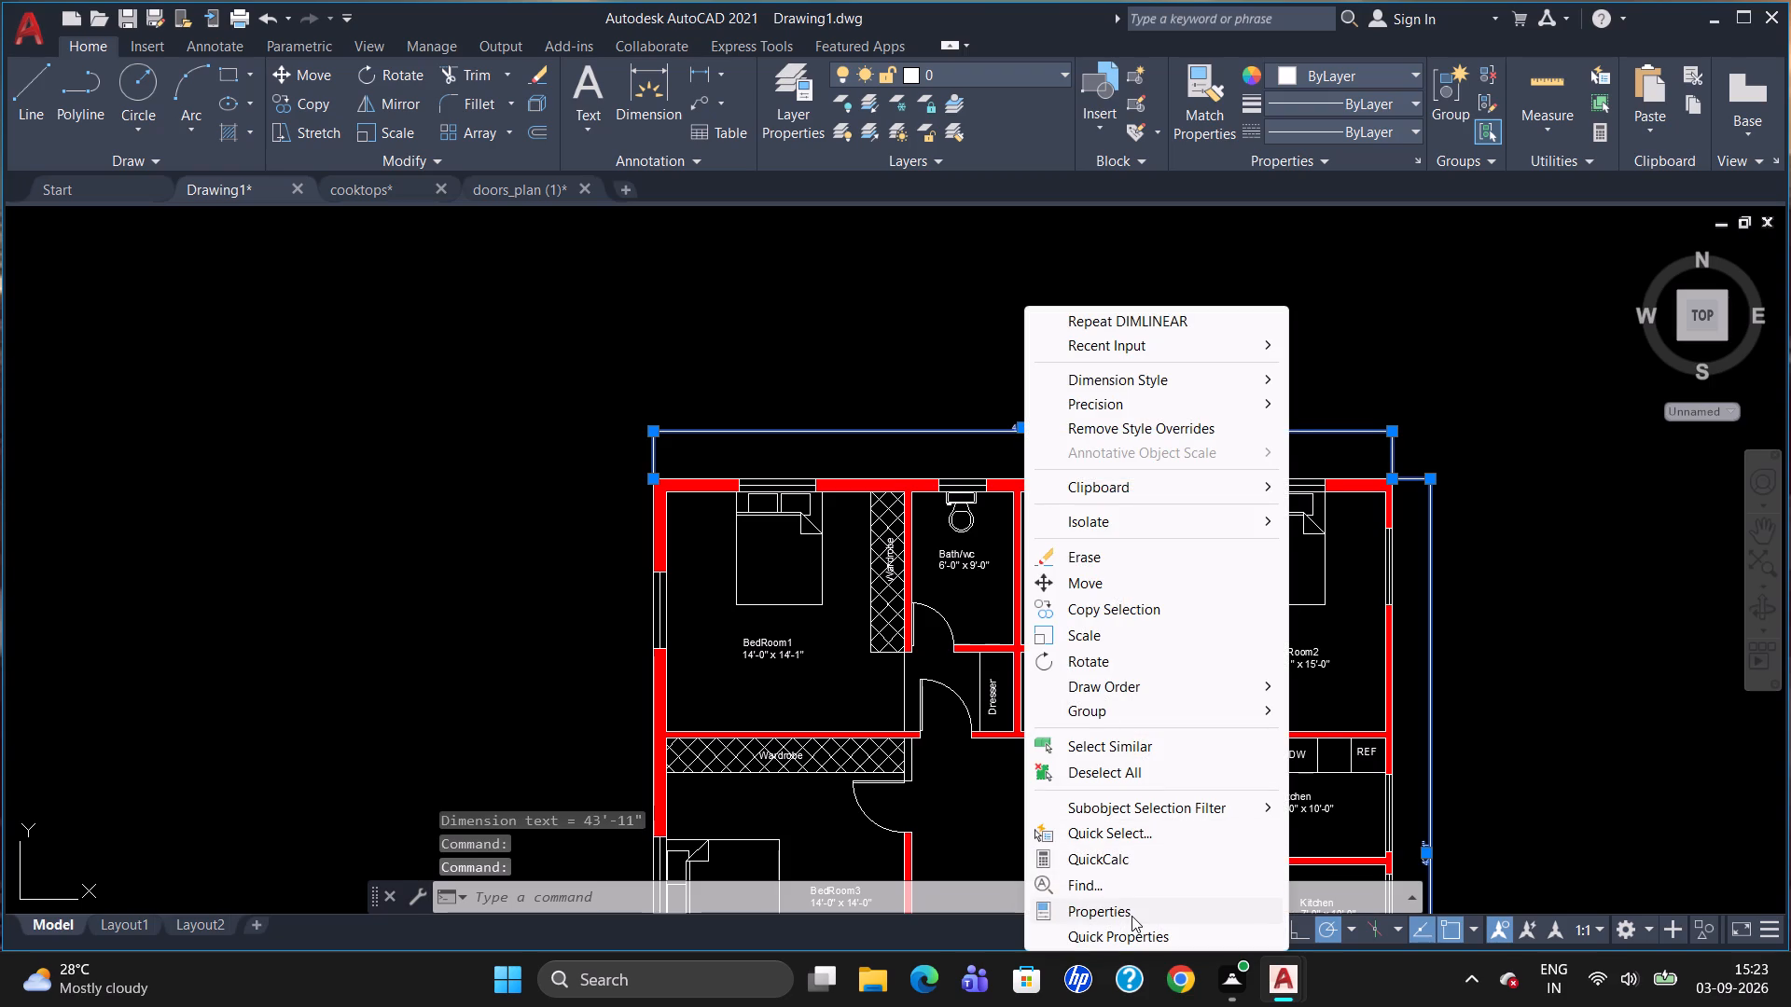
scroll(167, 259, "down", 1)
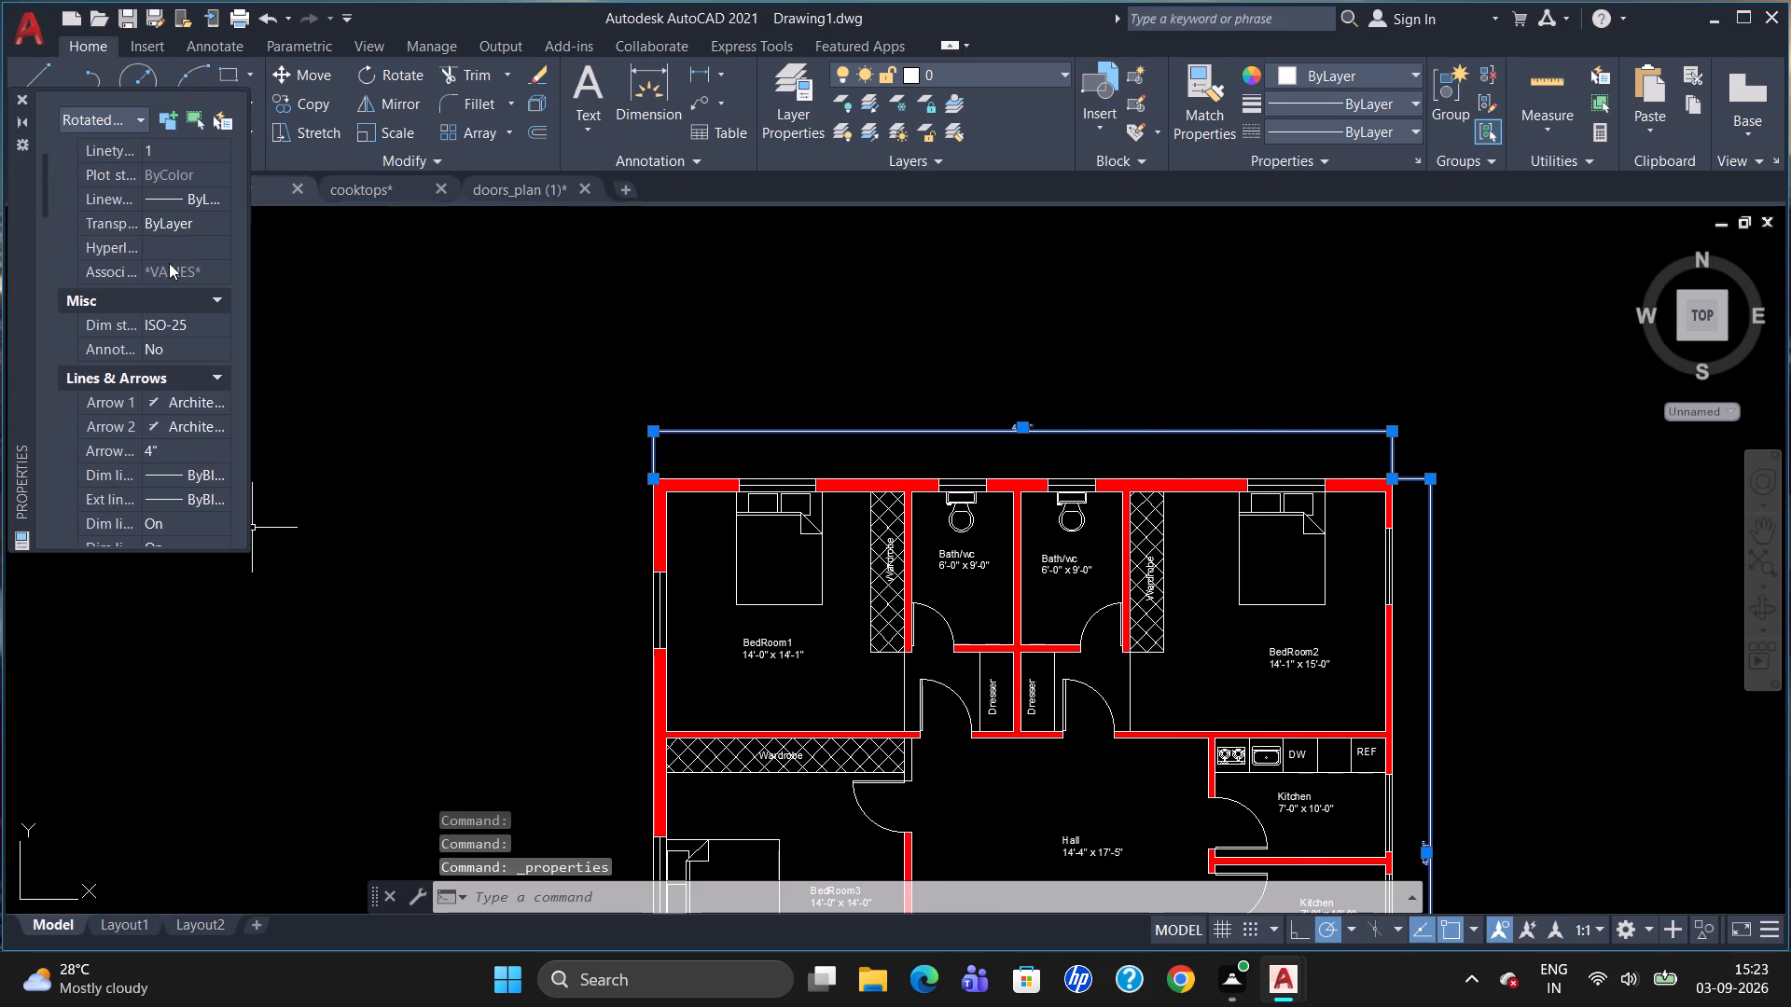
scroll(169, 264, "down", 1)
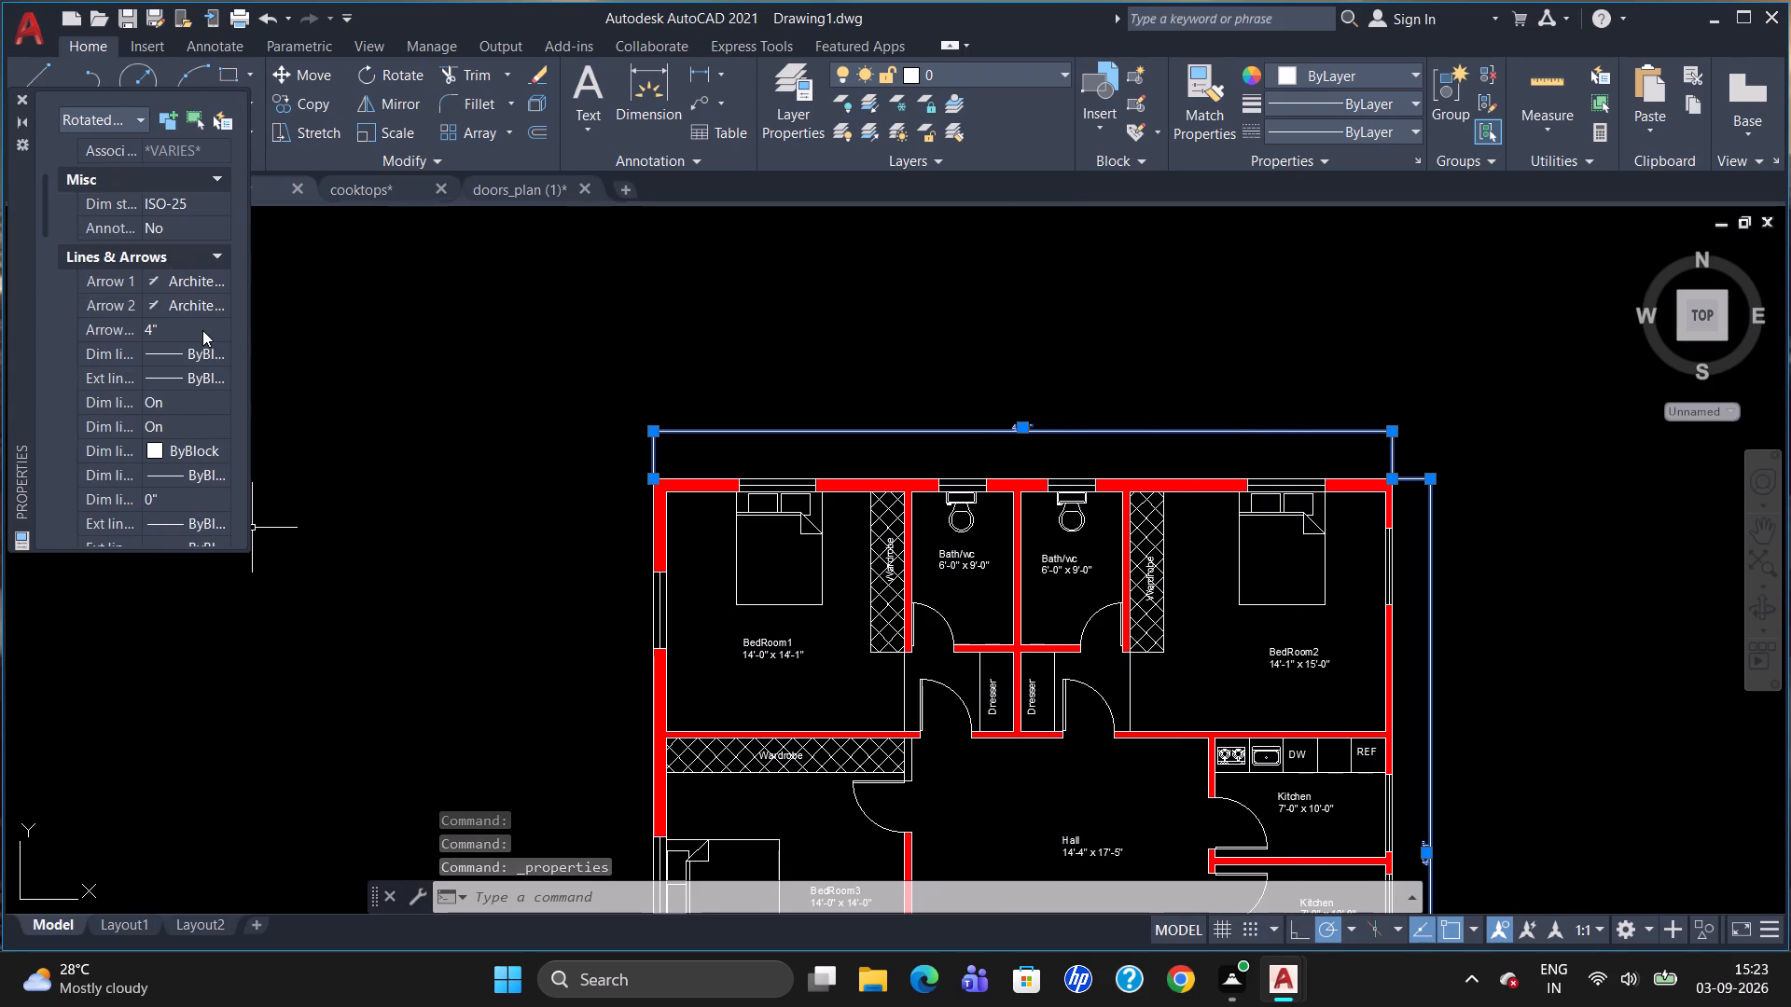
left_click(202, 330)
key("Delete")
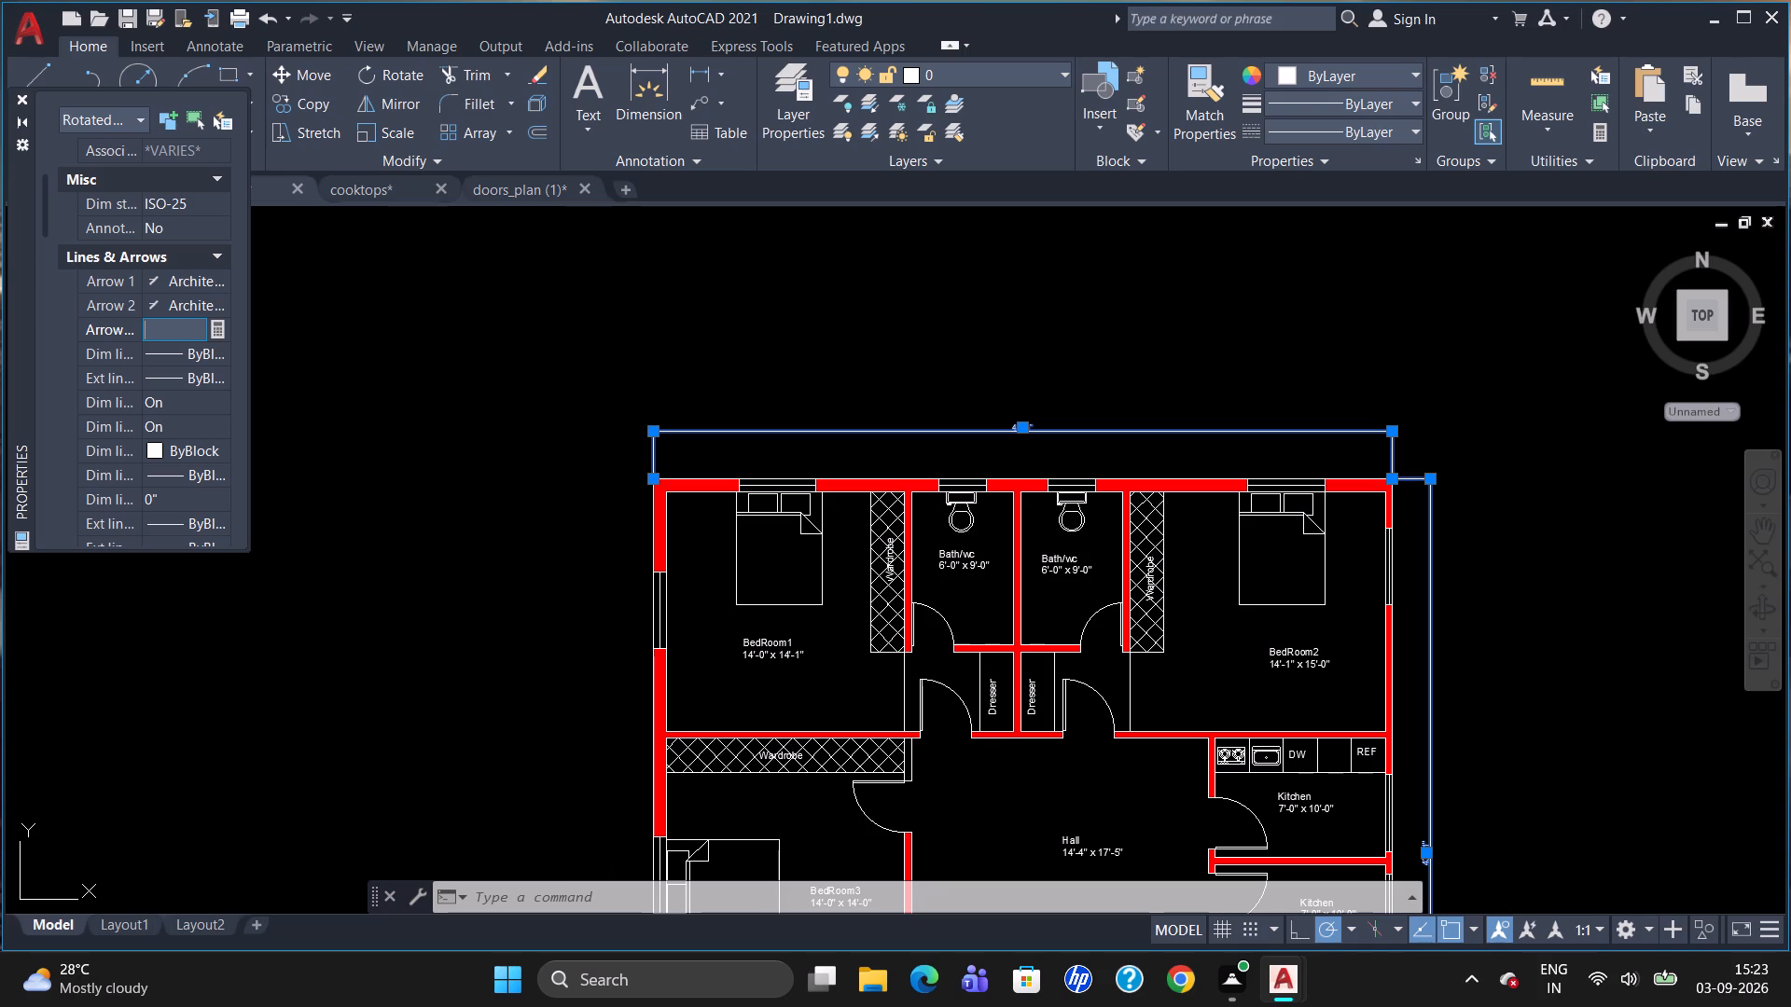
key("6")
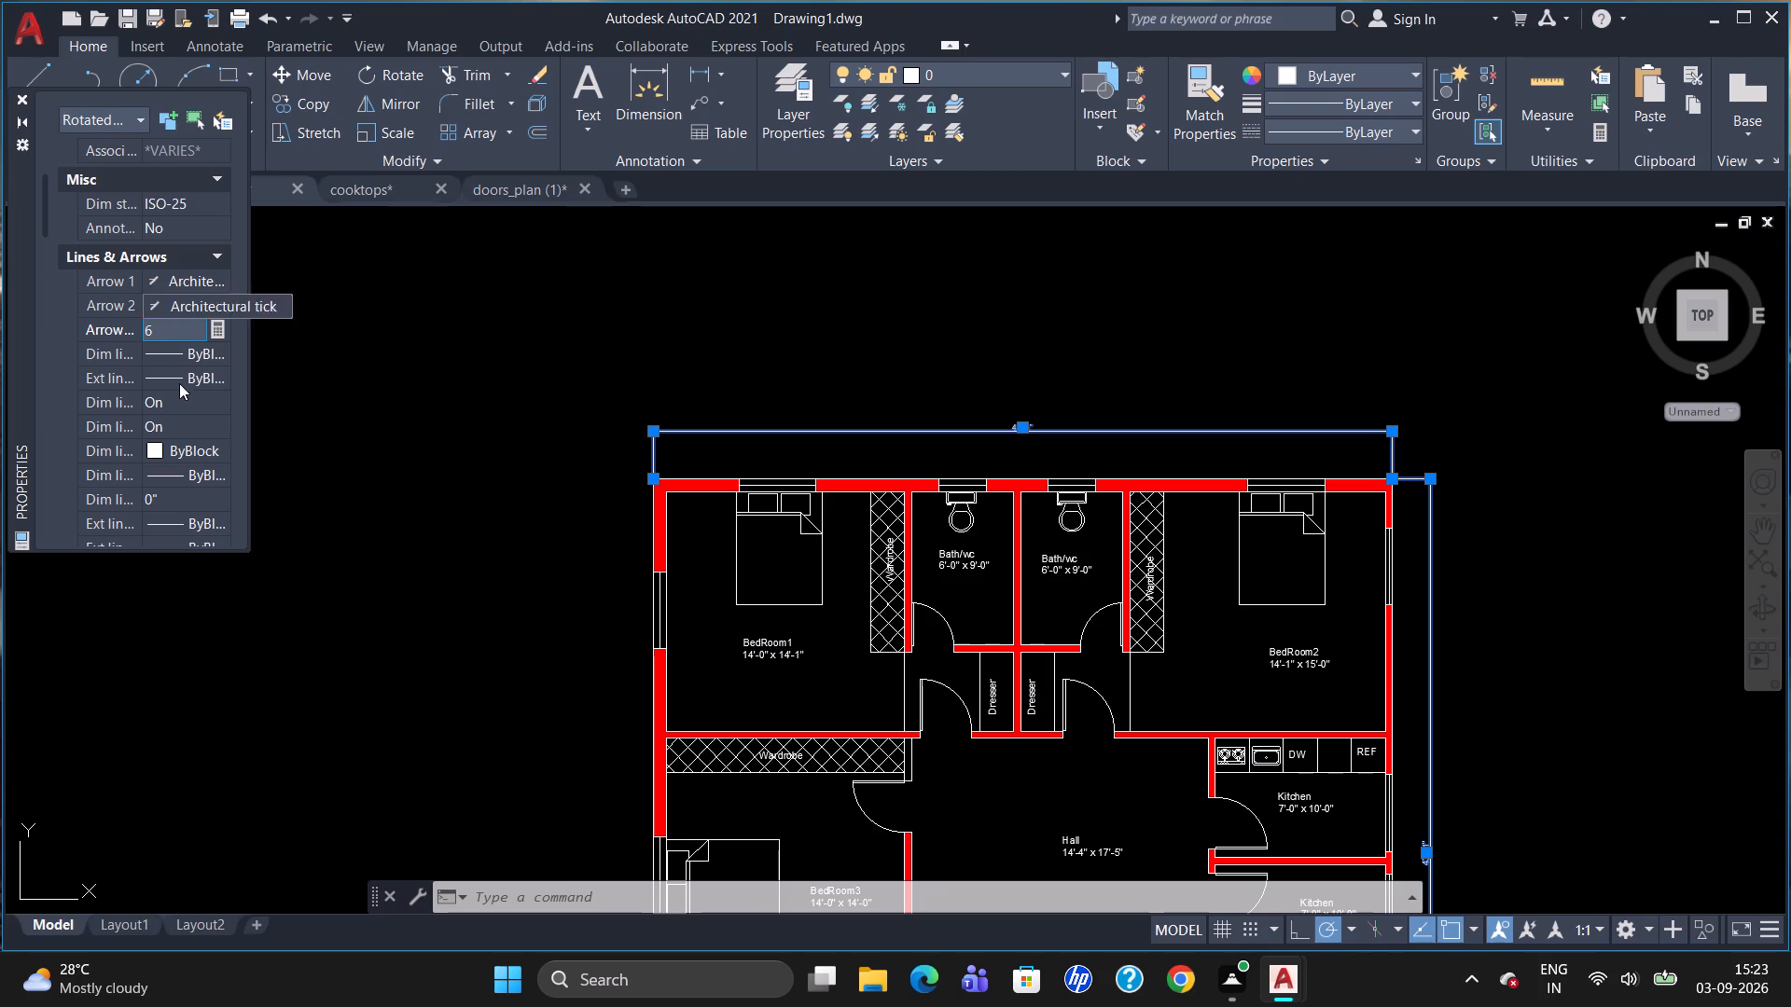
scroll(172, 375, "down", 2)
scroll(168, 402, "up", 1)
scroll(160, 306, "up", 2)
scroll(158, 294, "down", 4)
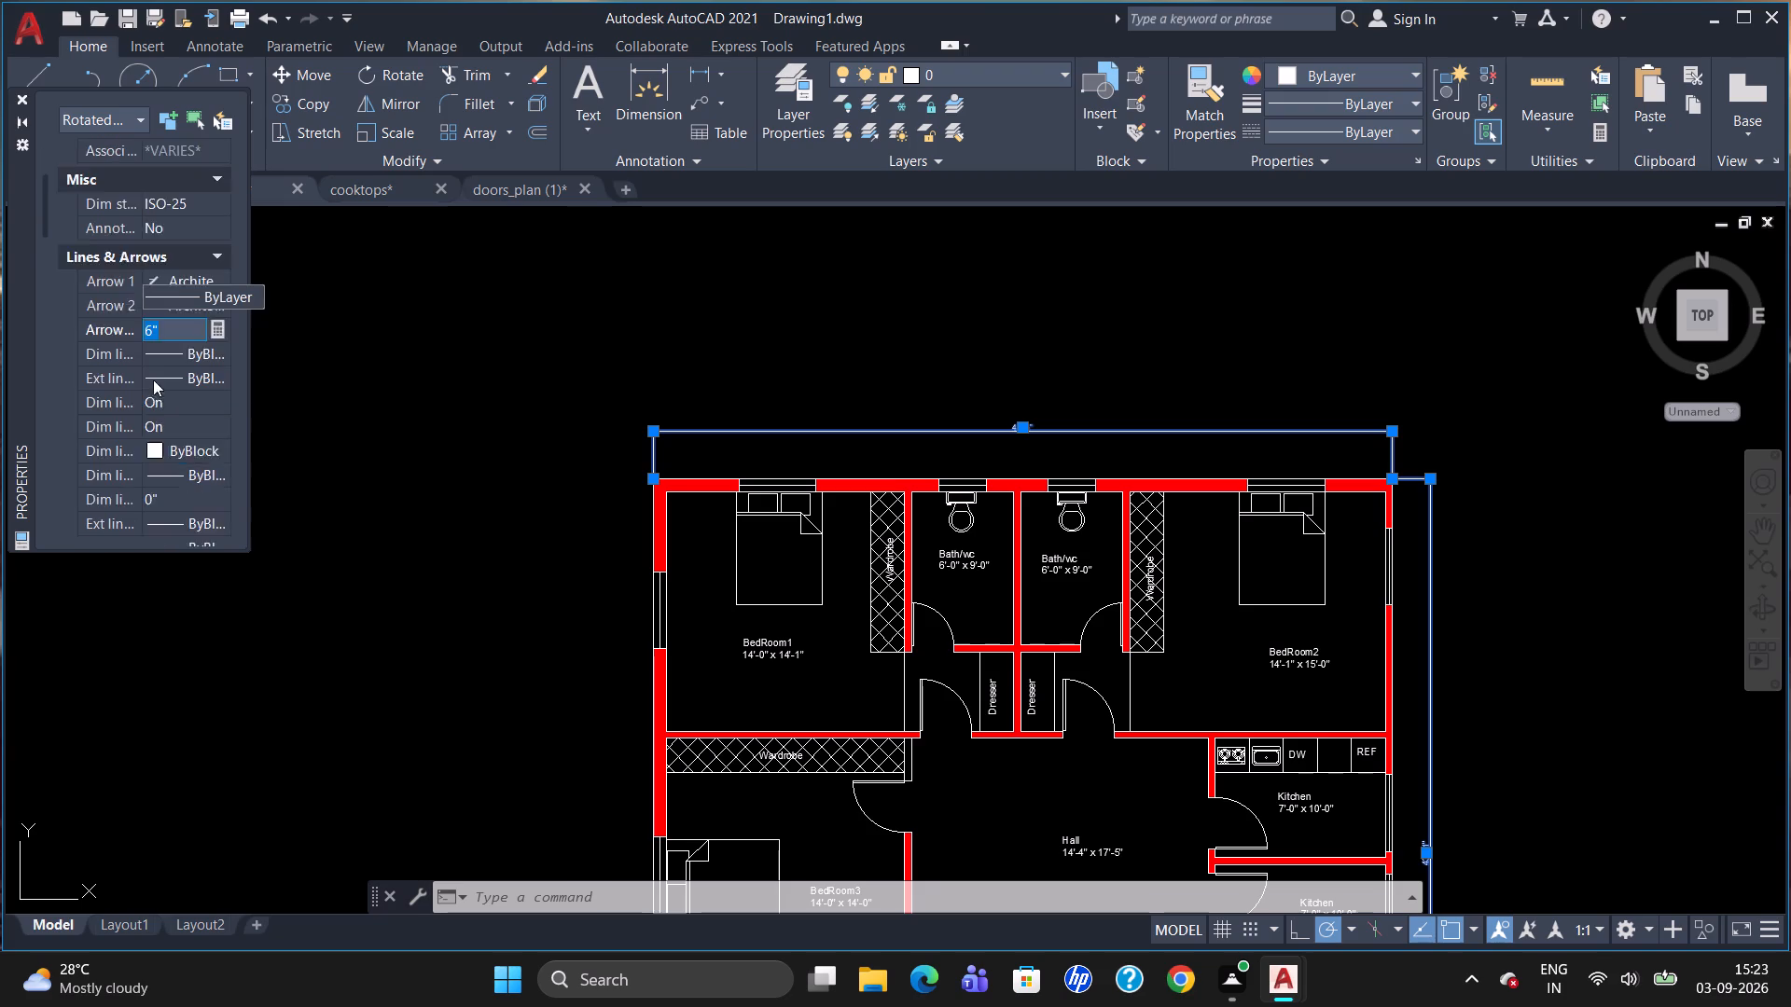
Set the text height of both overall dimensions to 6" and deselect them.
scroll(153, 379, "down", 3)
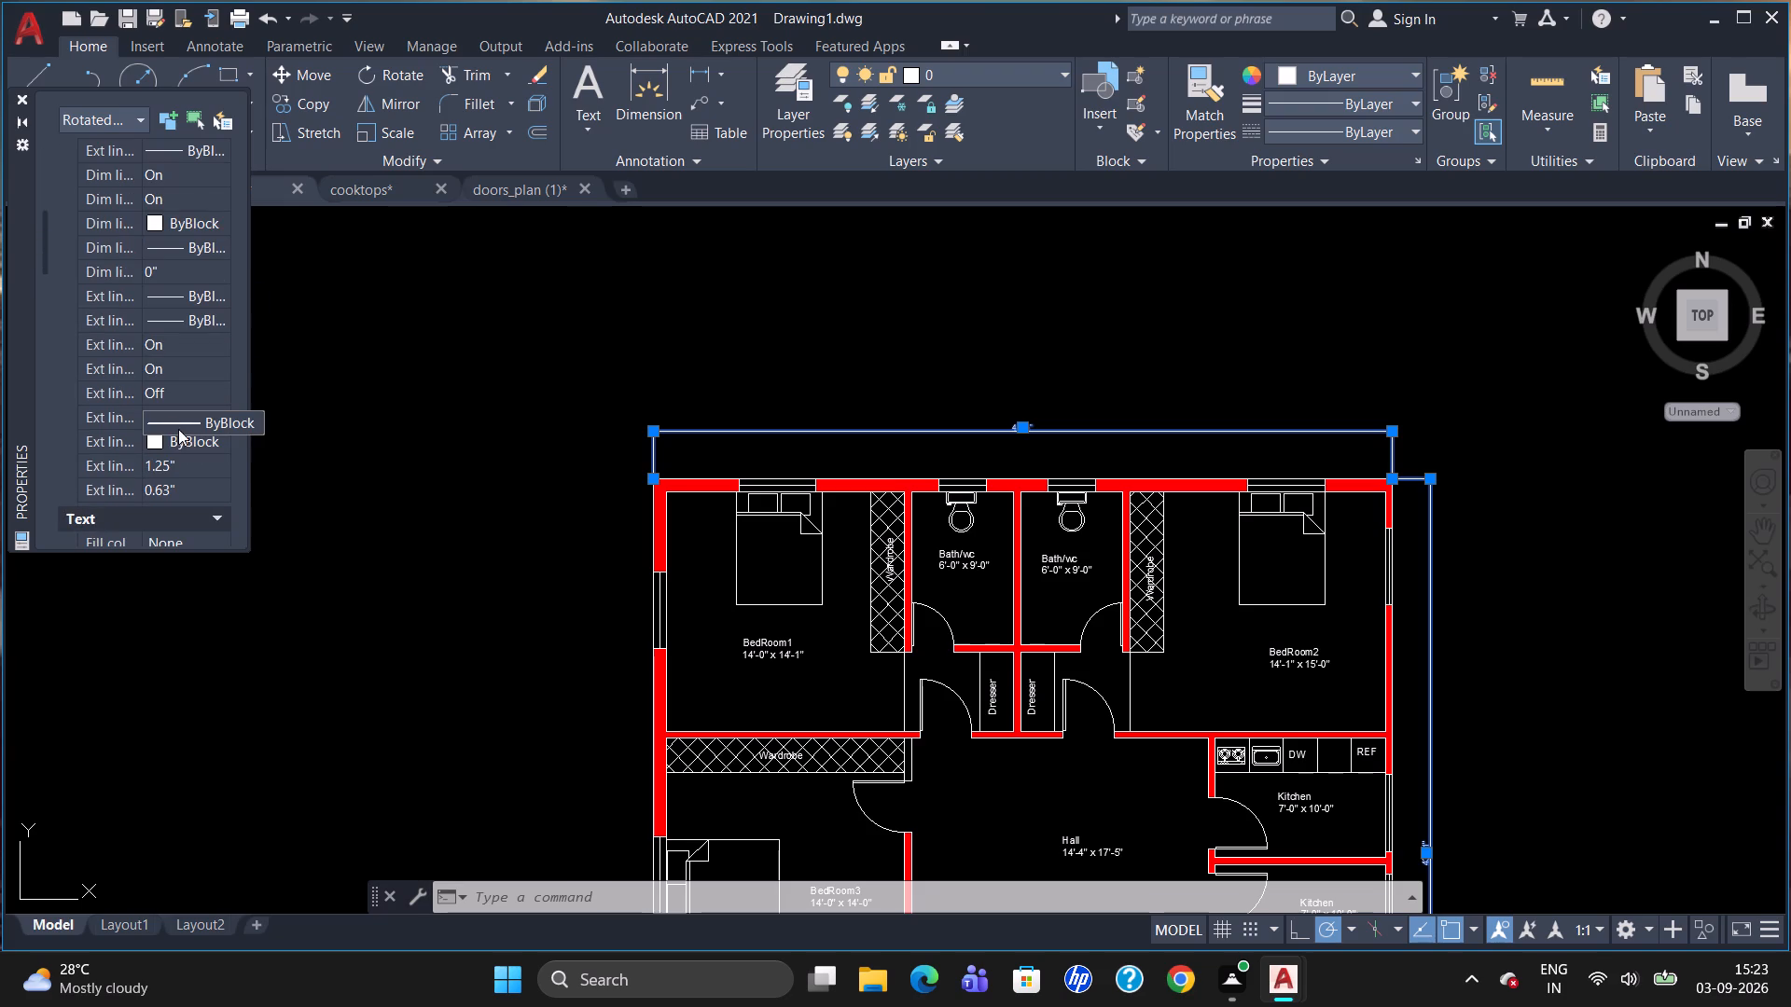
scroll(178, 429, "down", 4)
left_click(179, 386)
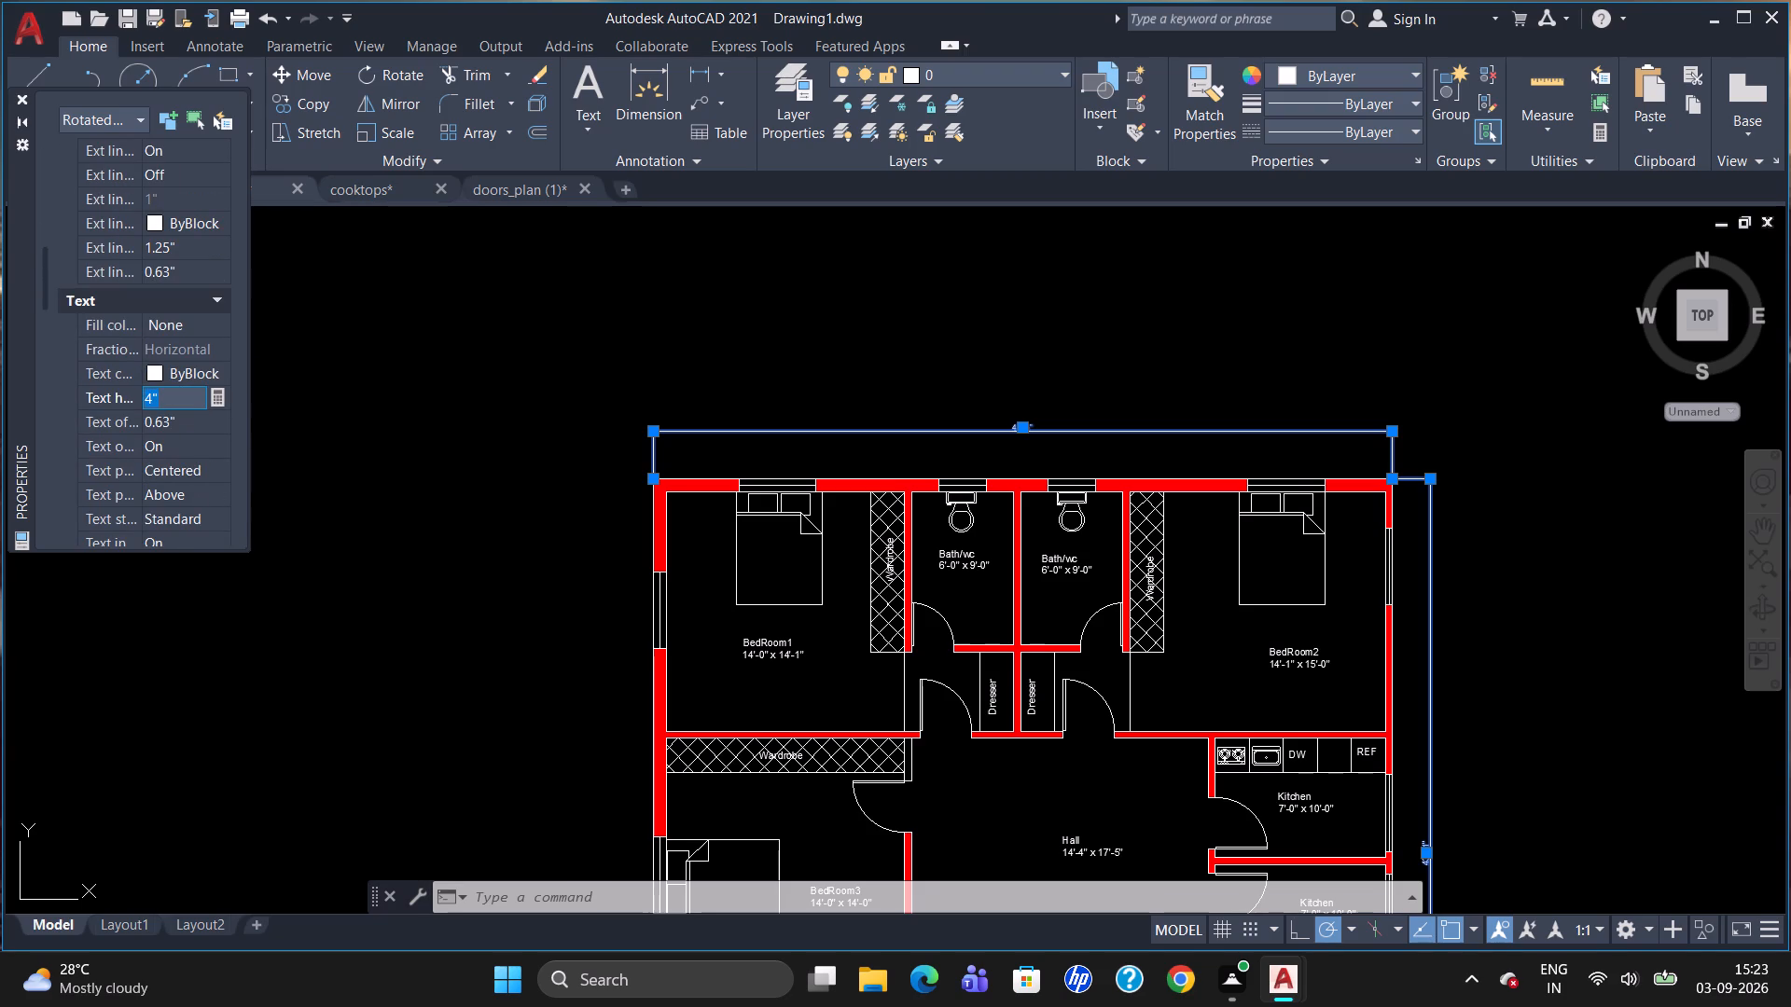
key("BackSpace")
key("6")
key("Return")
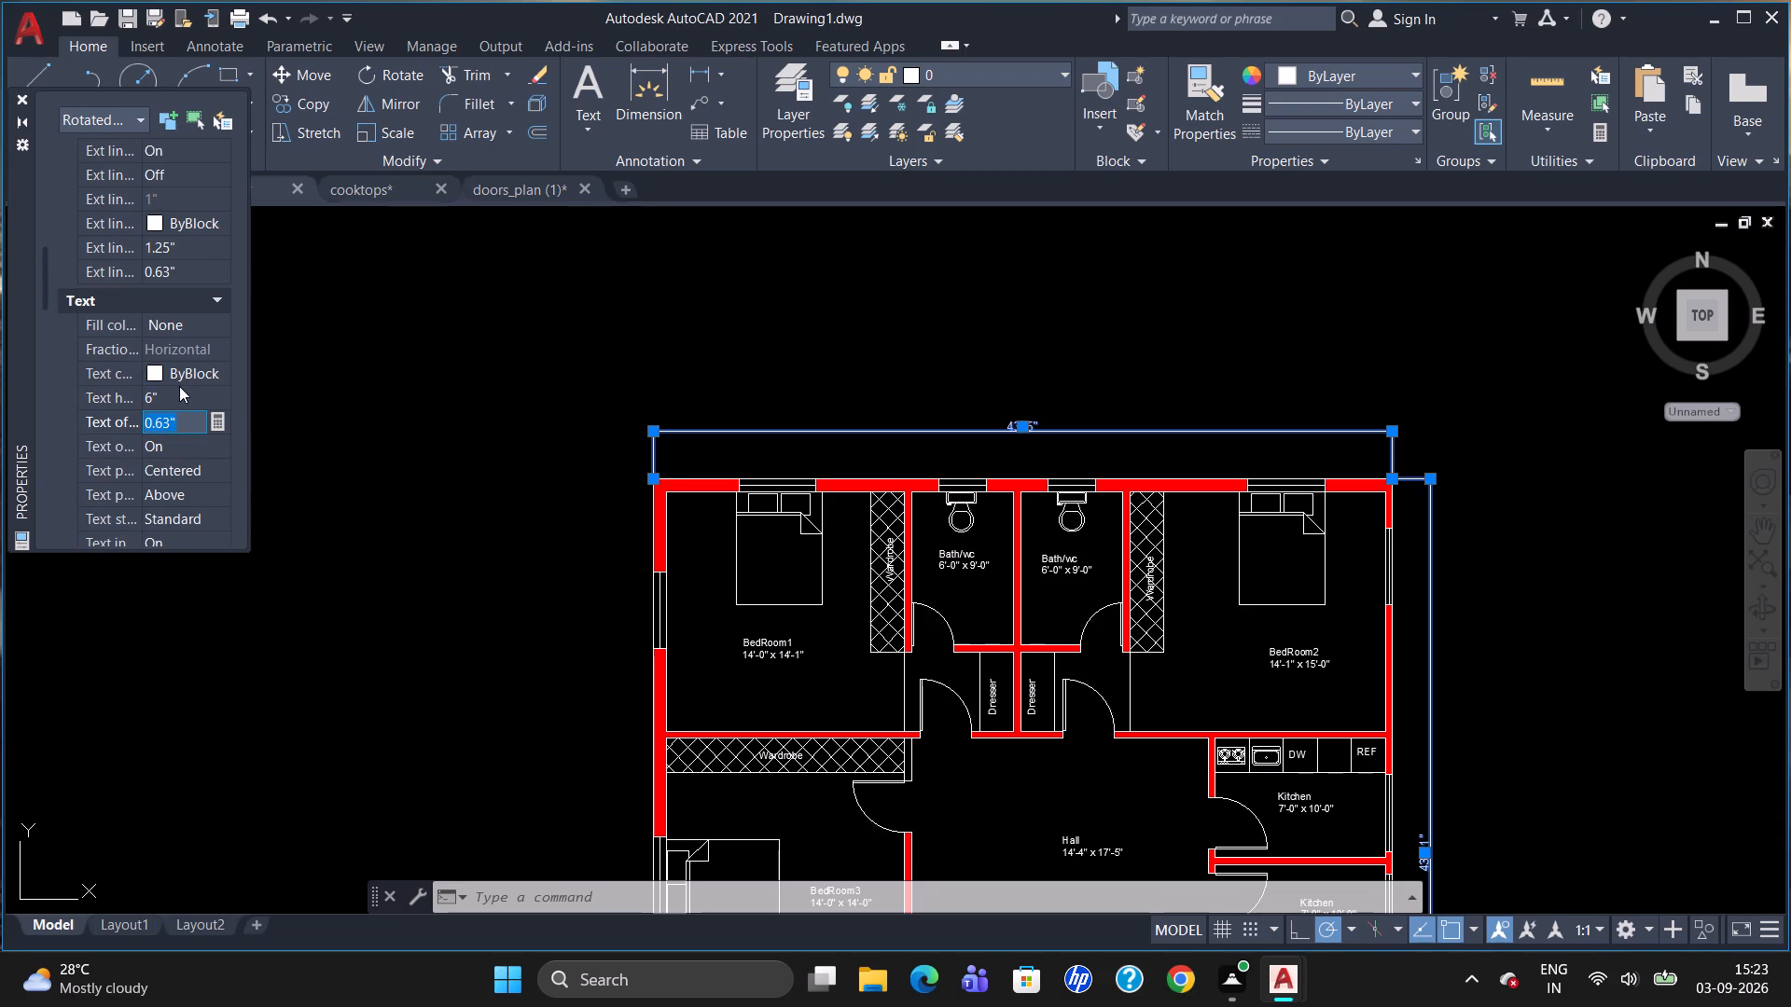
left_click(17, 99)
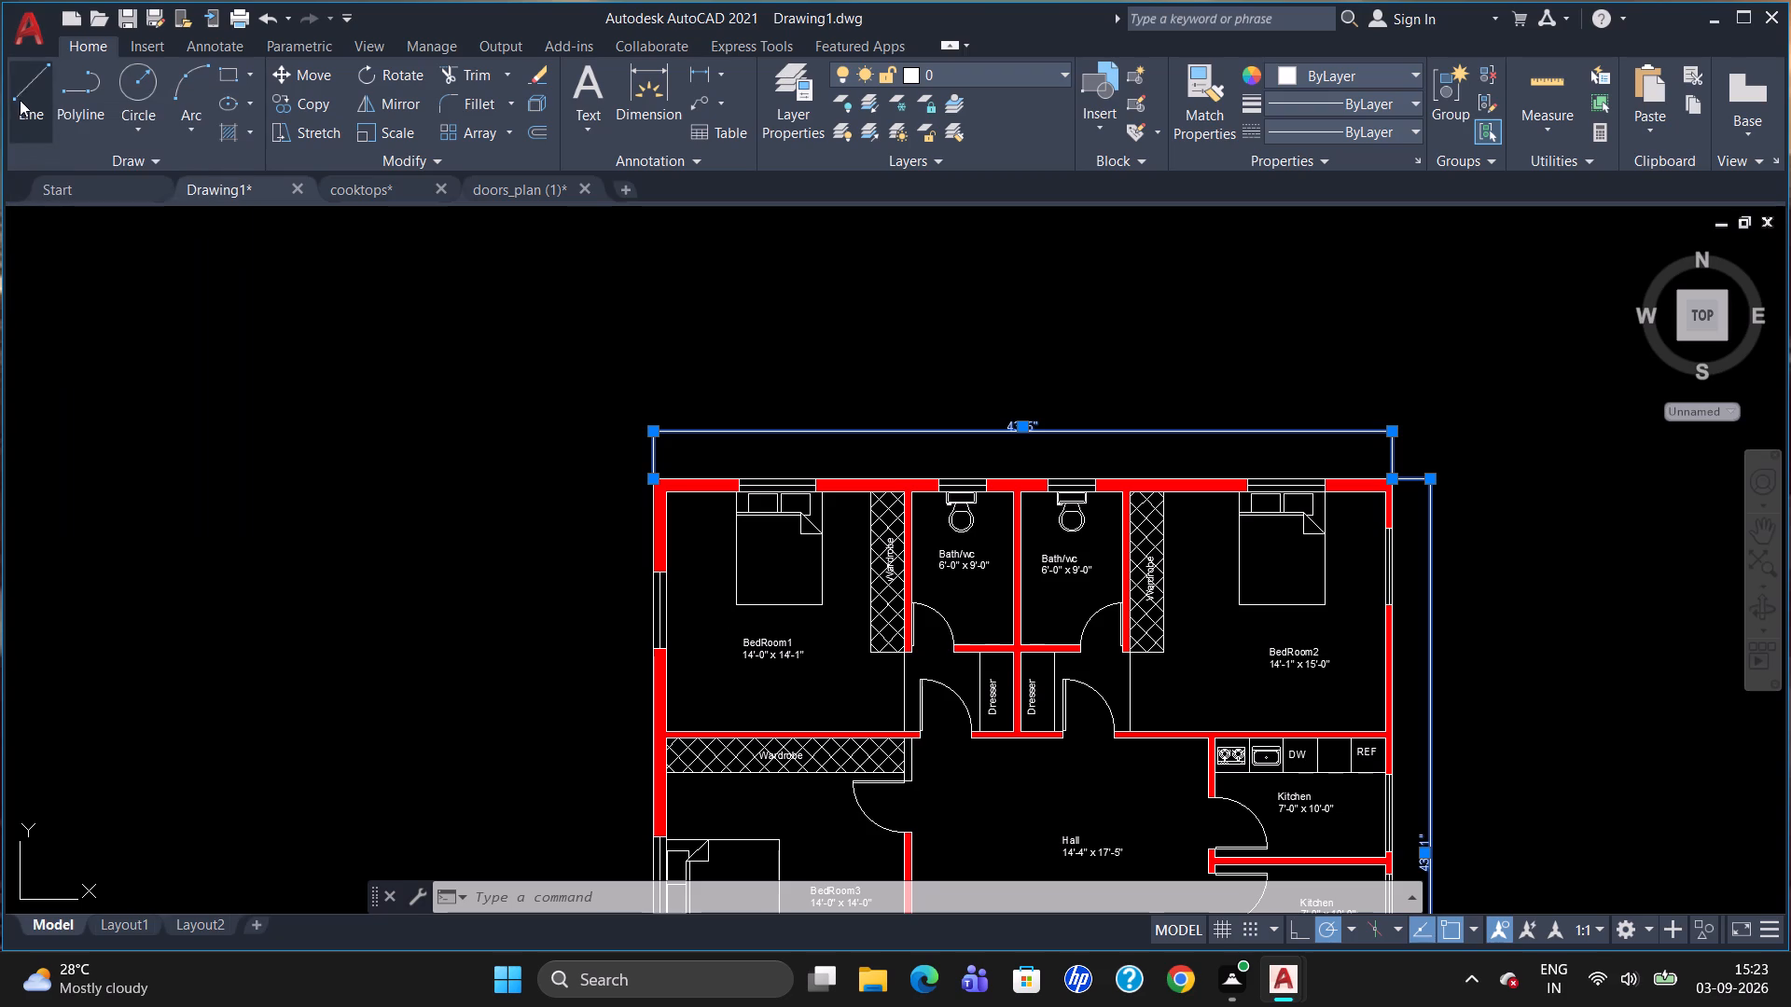
key("Escape")
Examine the resized overall dimension and the lower part of the plan around the stairs, Parking and BedRoom4.
scroll(1071, 291, "down", 1)
scroll(1224, 657, "up", 2)
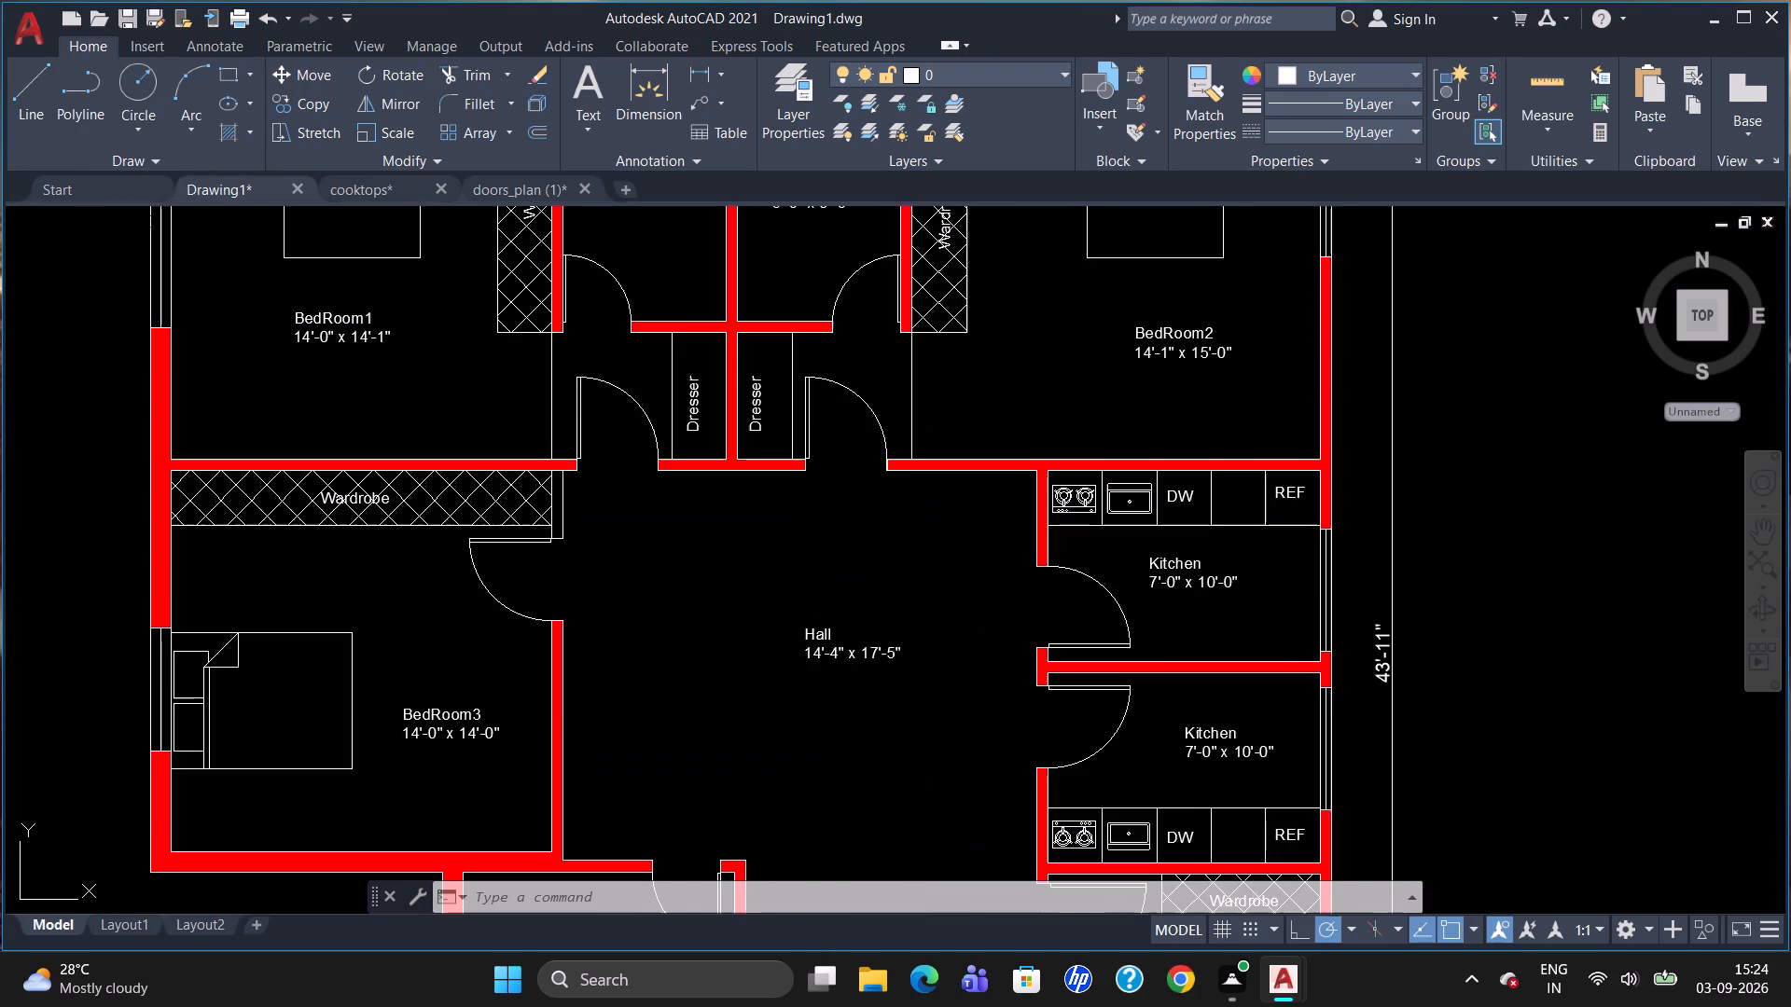
scroll(1338, 434, "down", 1)
scroll(1395, 504, "down", 1)
scroll(1349, 732, "up", 2)
scroll(1354, 481, "down", 1)
scroll(927, 751, "up", 1)
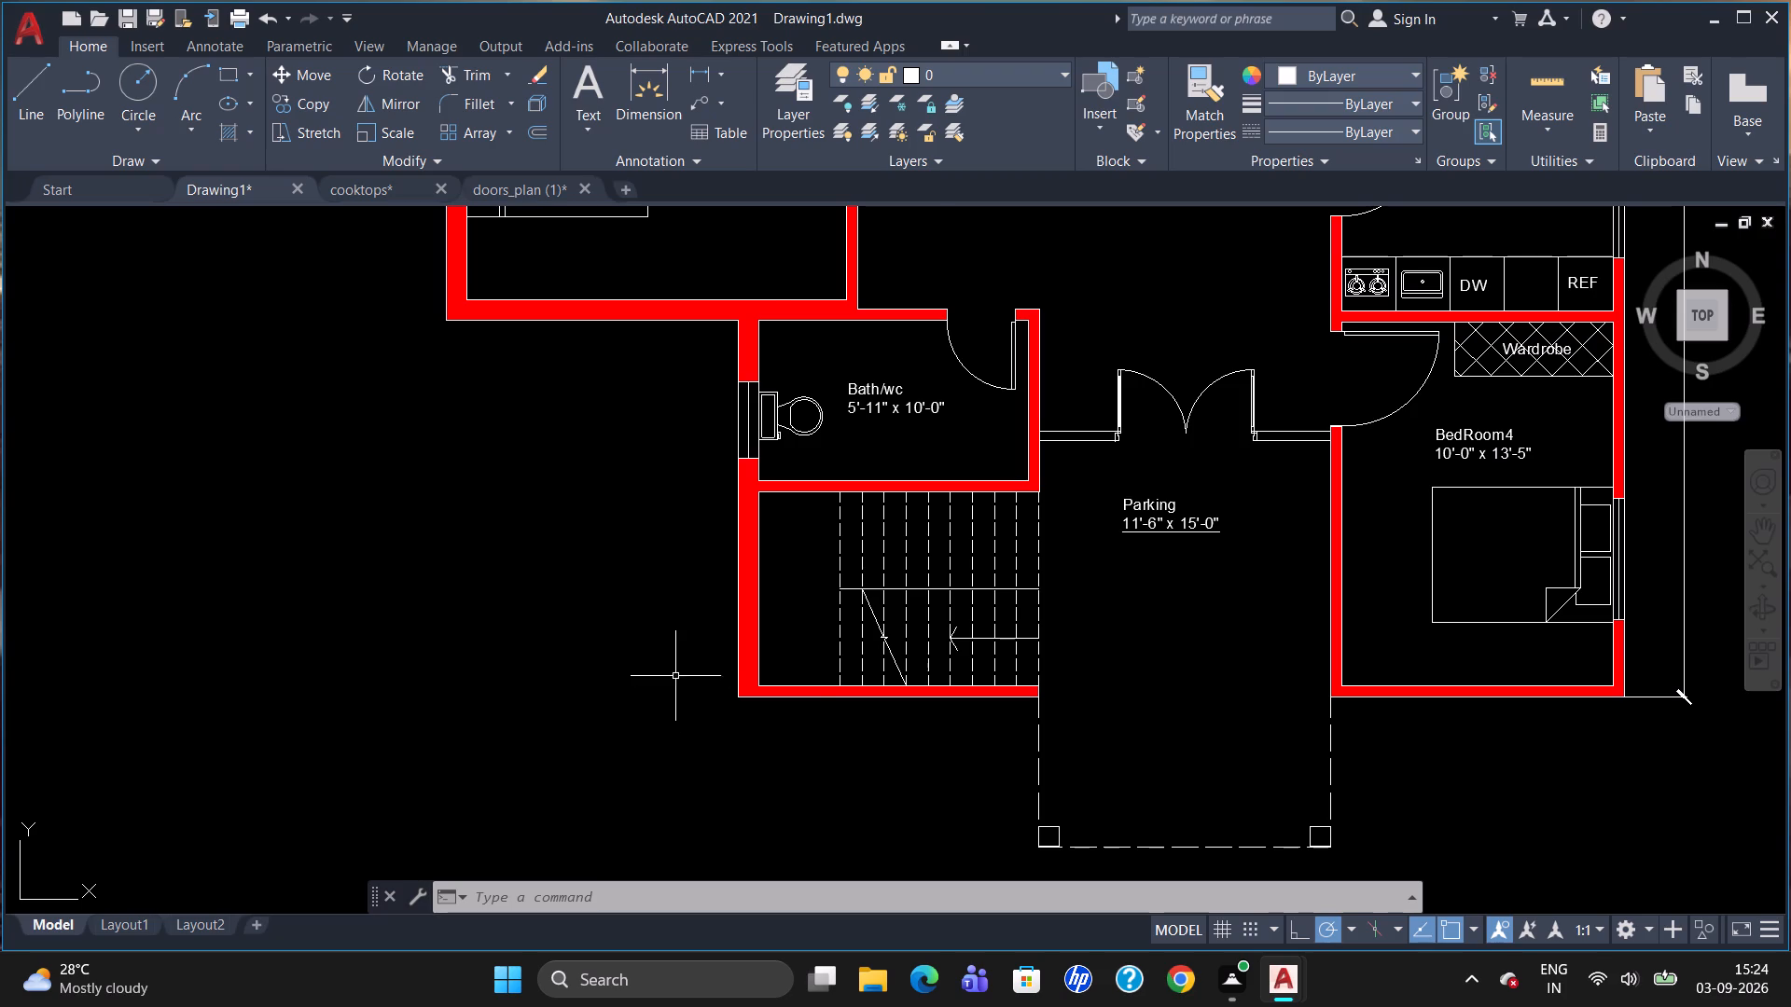
scroll(675, 684, "down", 1)
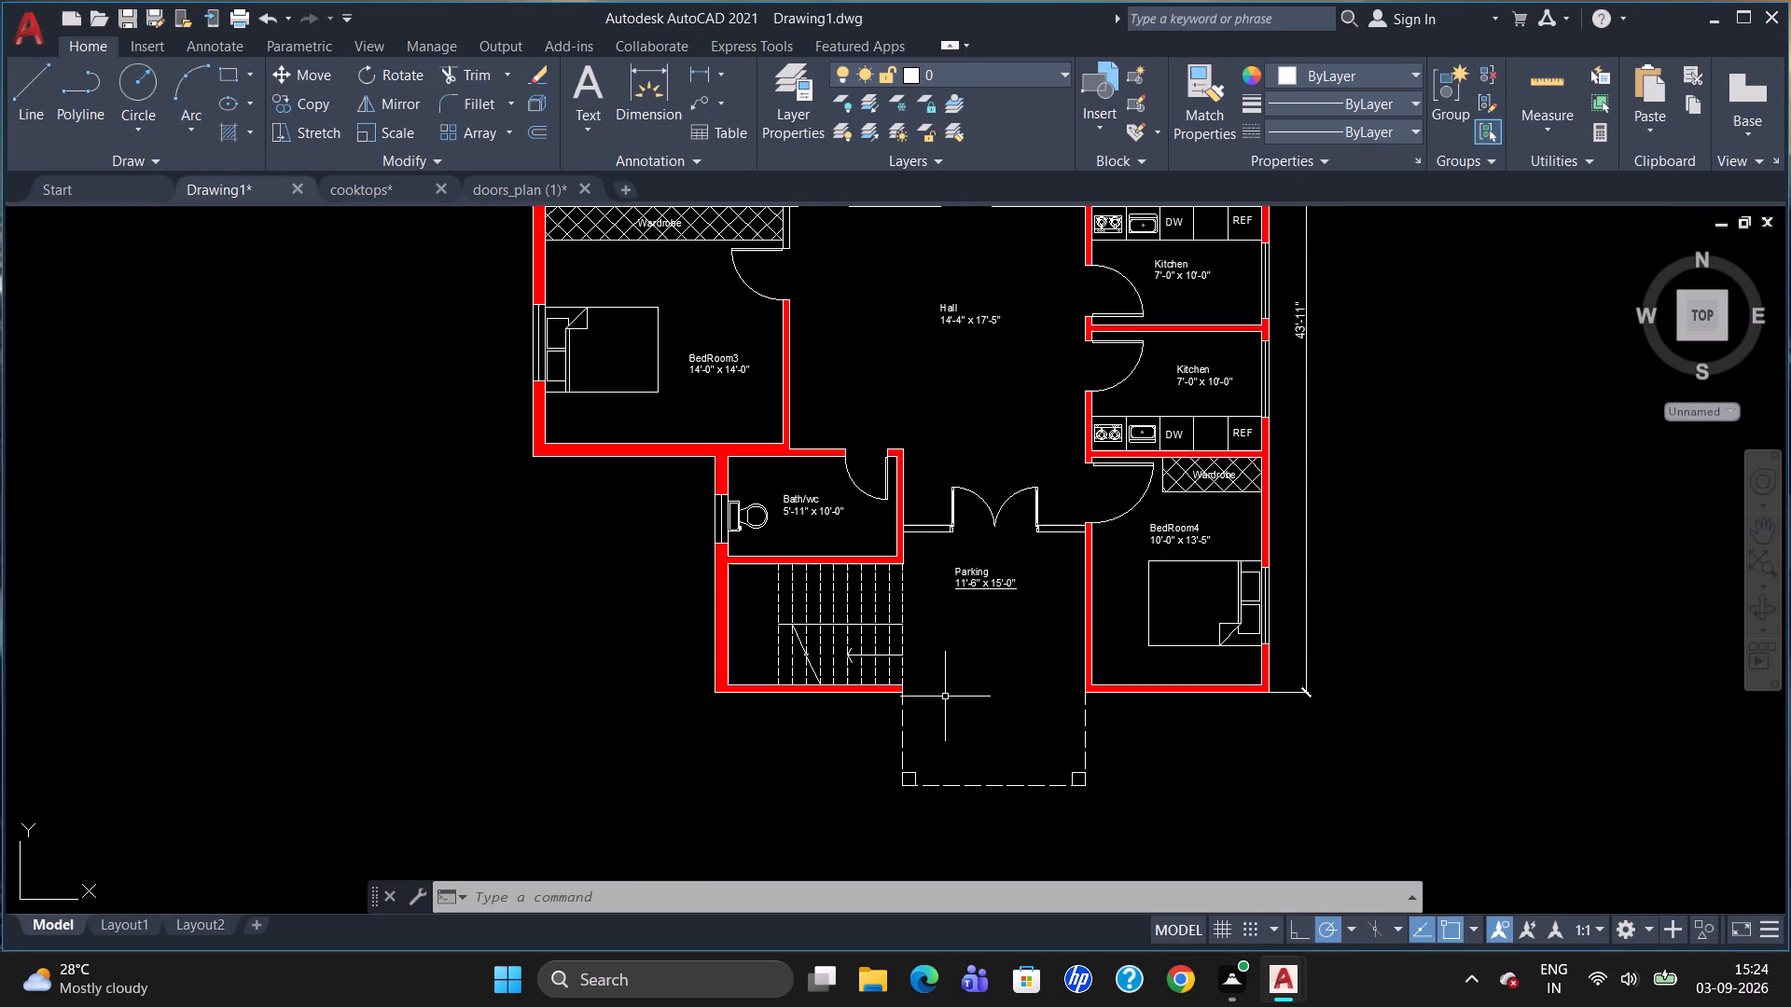
Add a horizontal linear dimension across the Parking projection, between its two dashed side lines below the house walls.
scroll(909, 698, "up", 1)
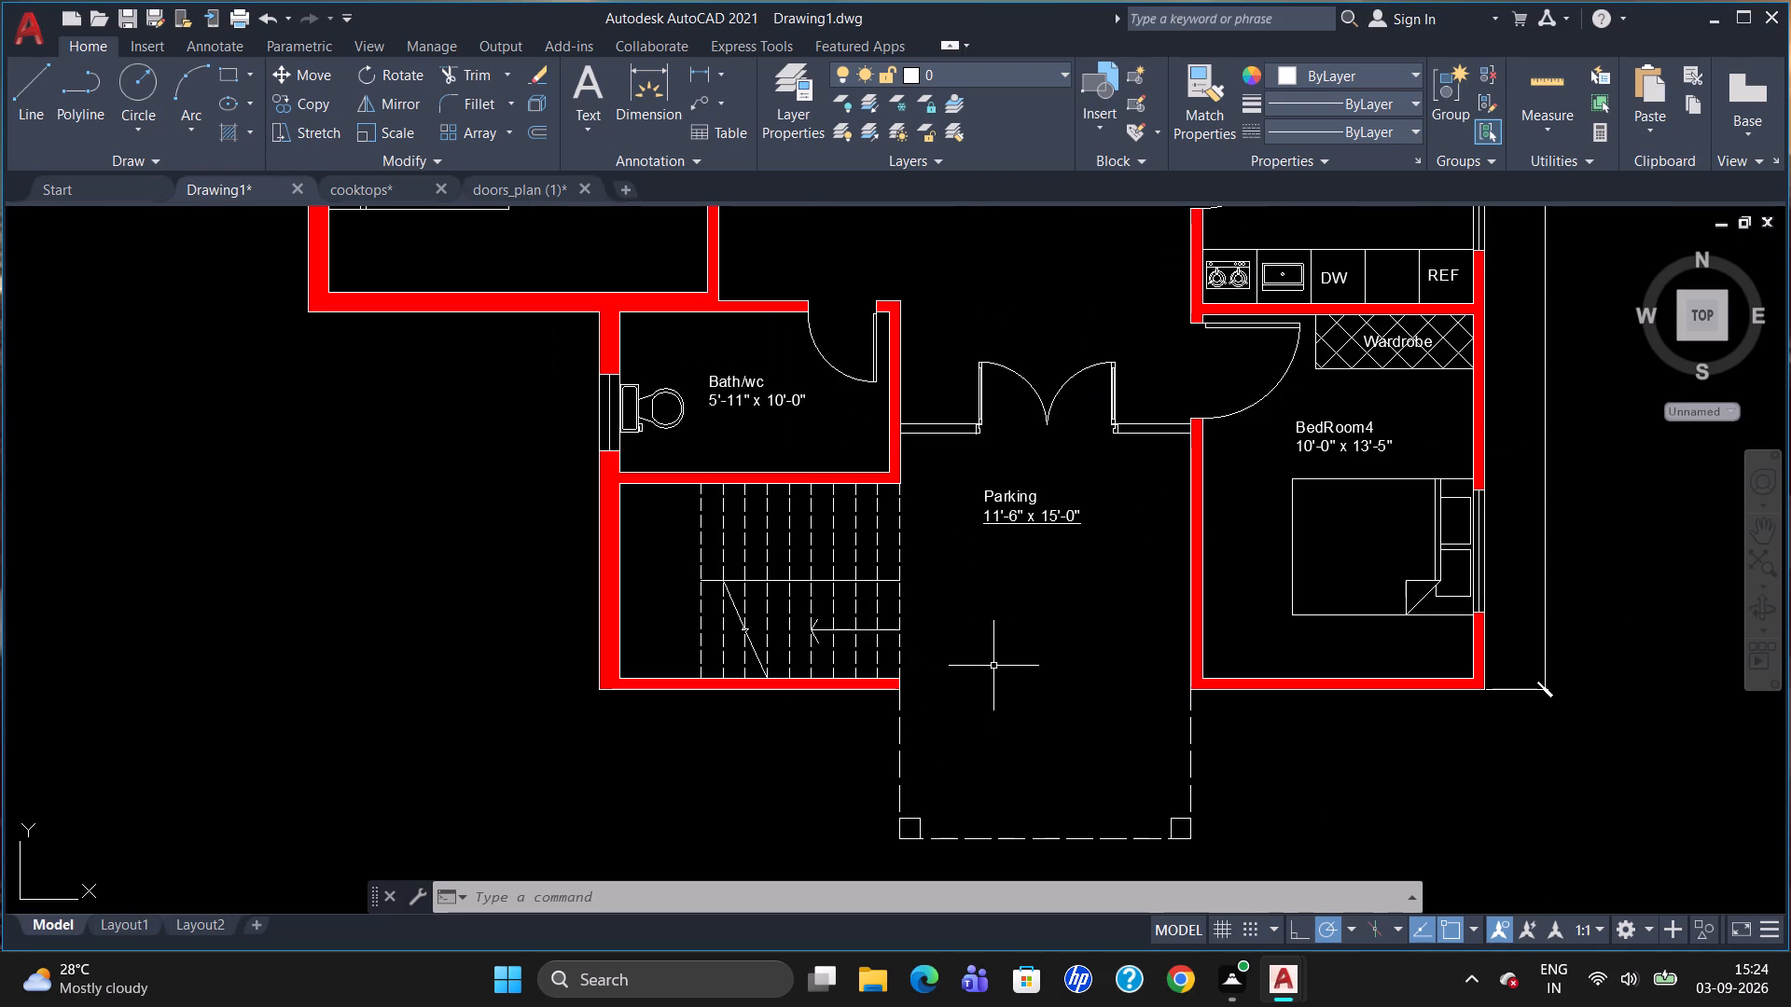
type("dli")
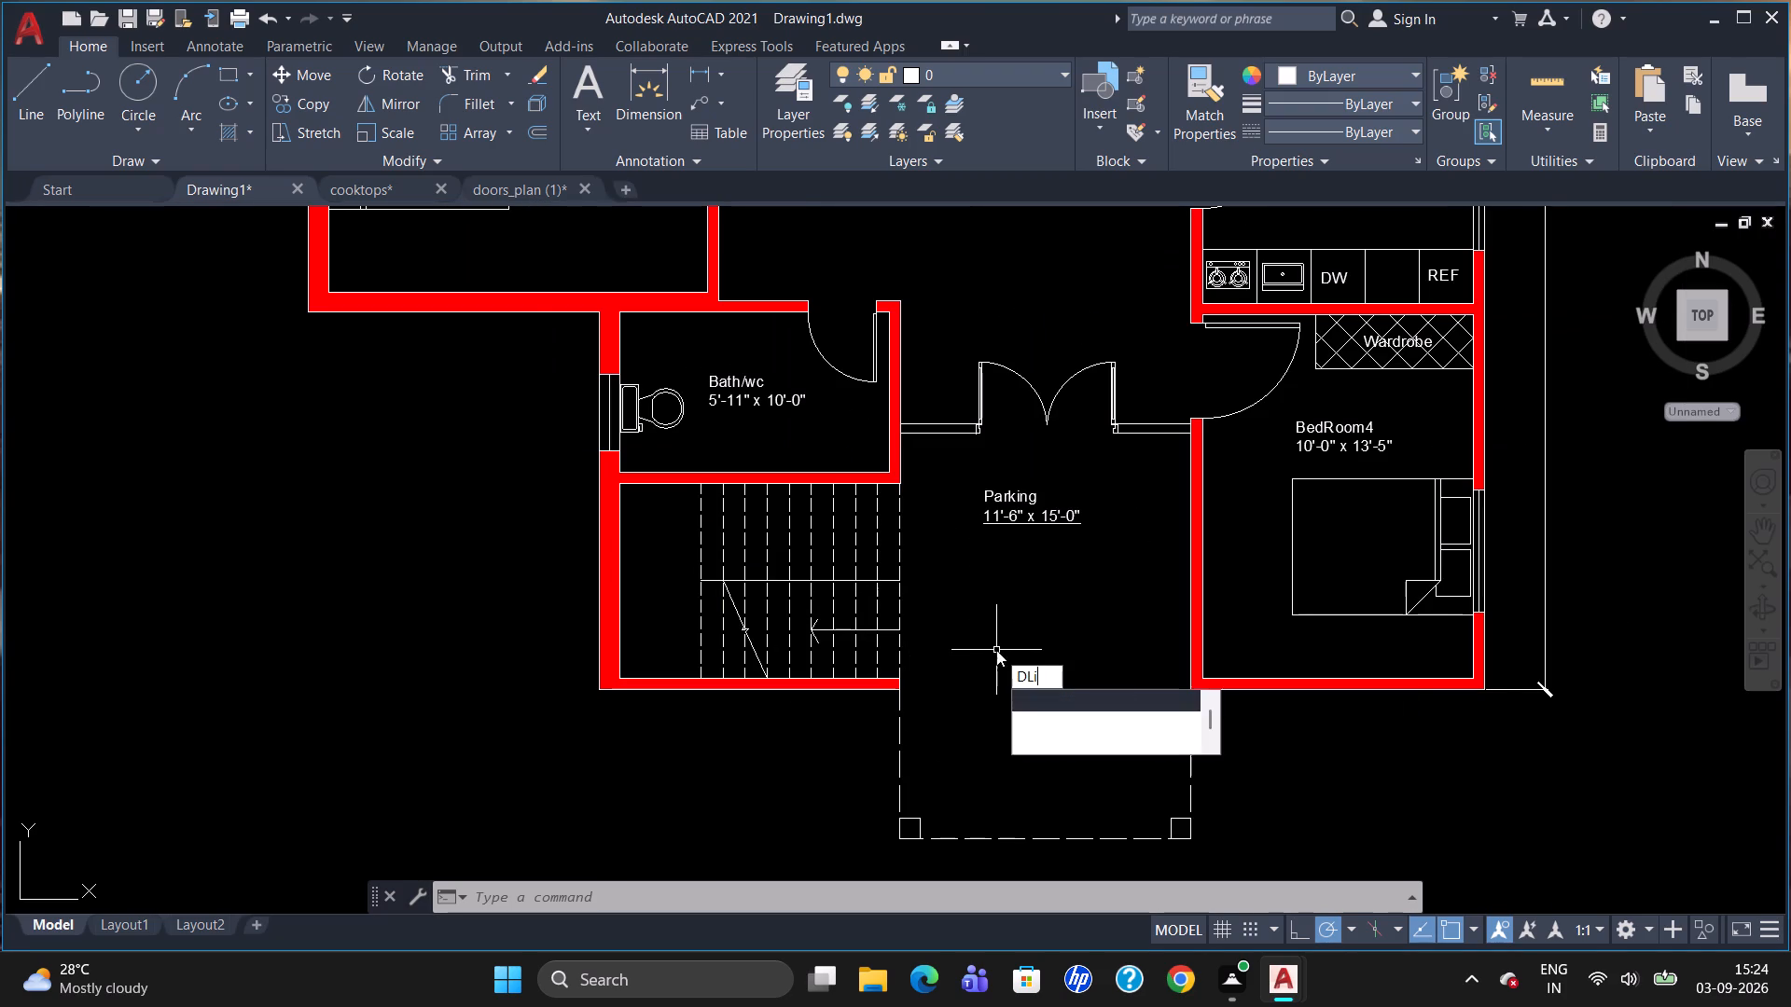
key("Return")
left_click(909, 752)
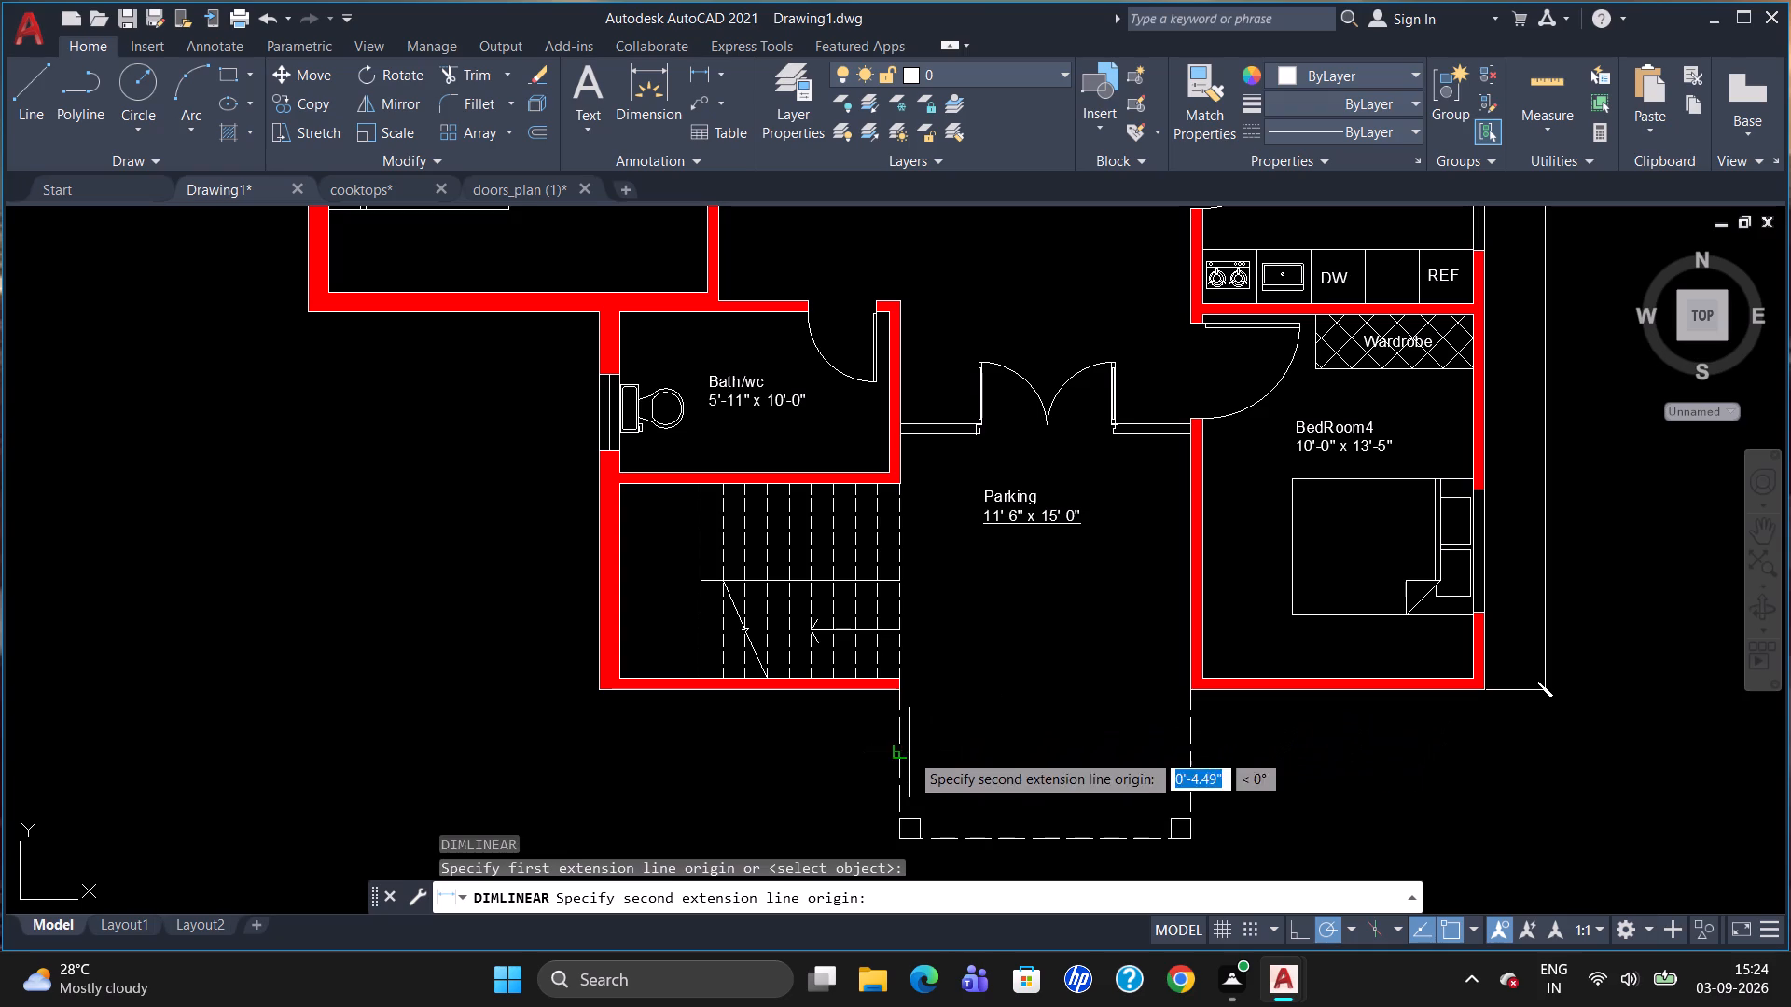
left_click(1186, 760)
left_click(1183, 751)
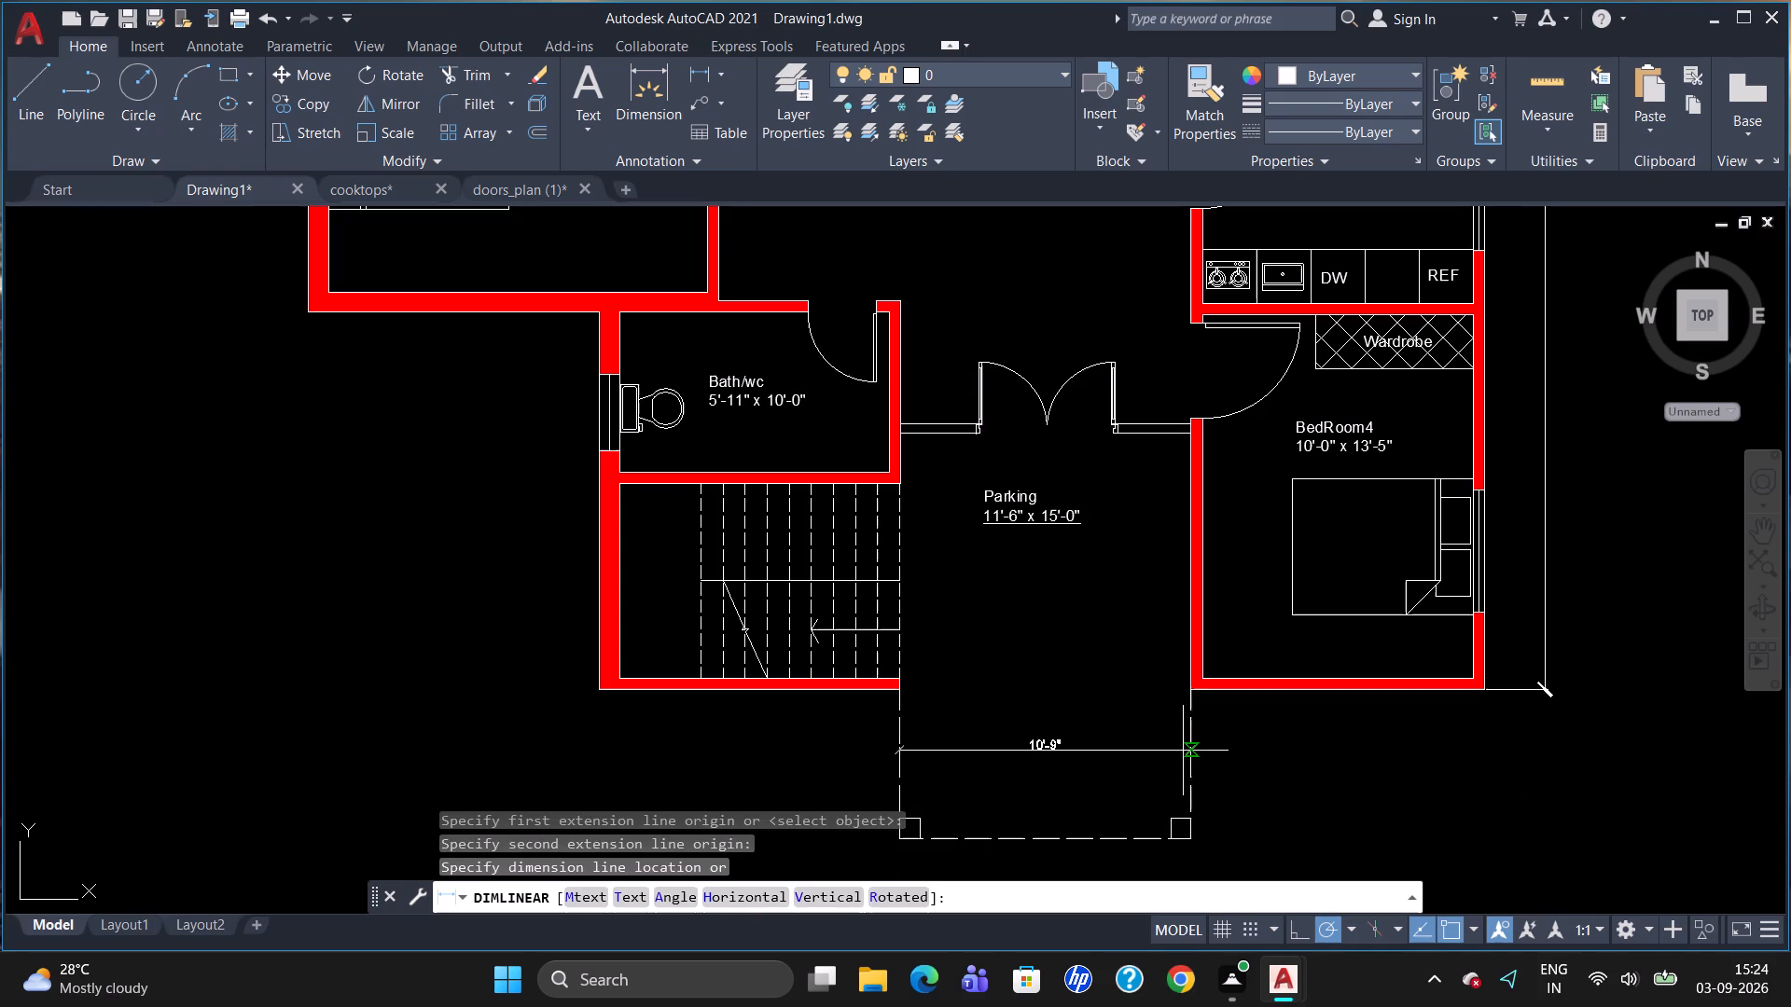
Override the Parking width dimension's text to 11'-6".
double_click(1051, 742)
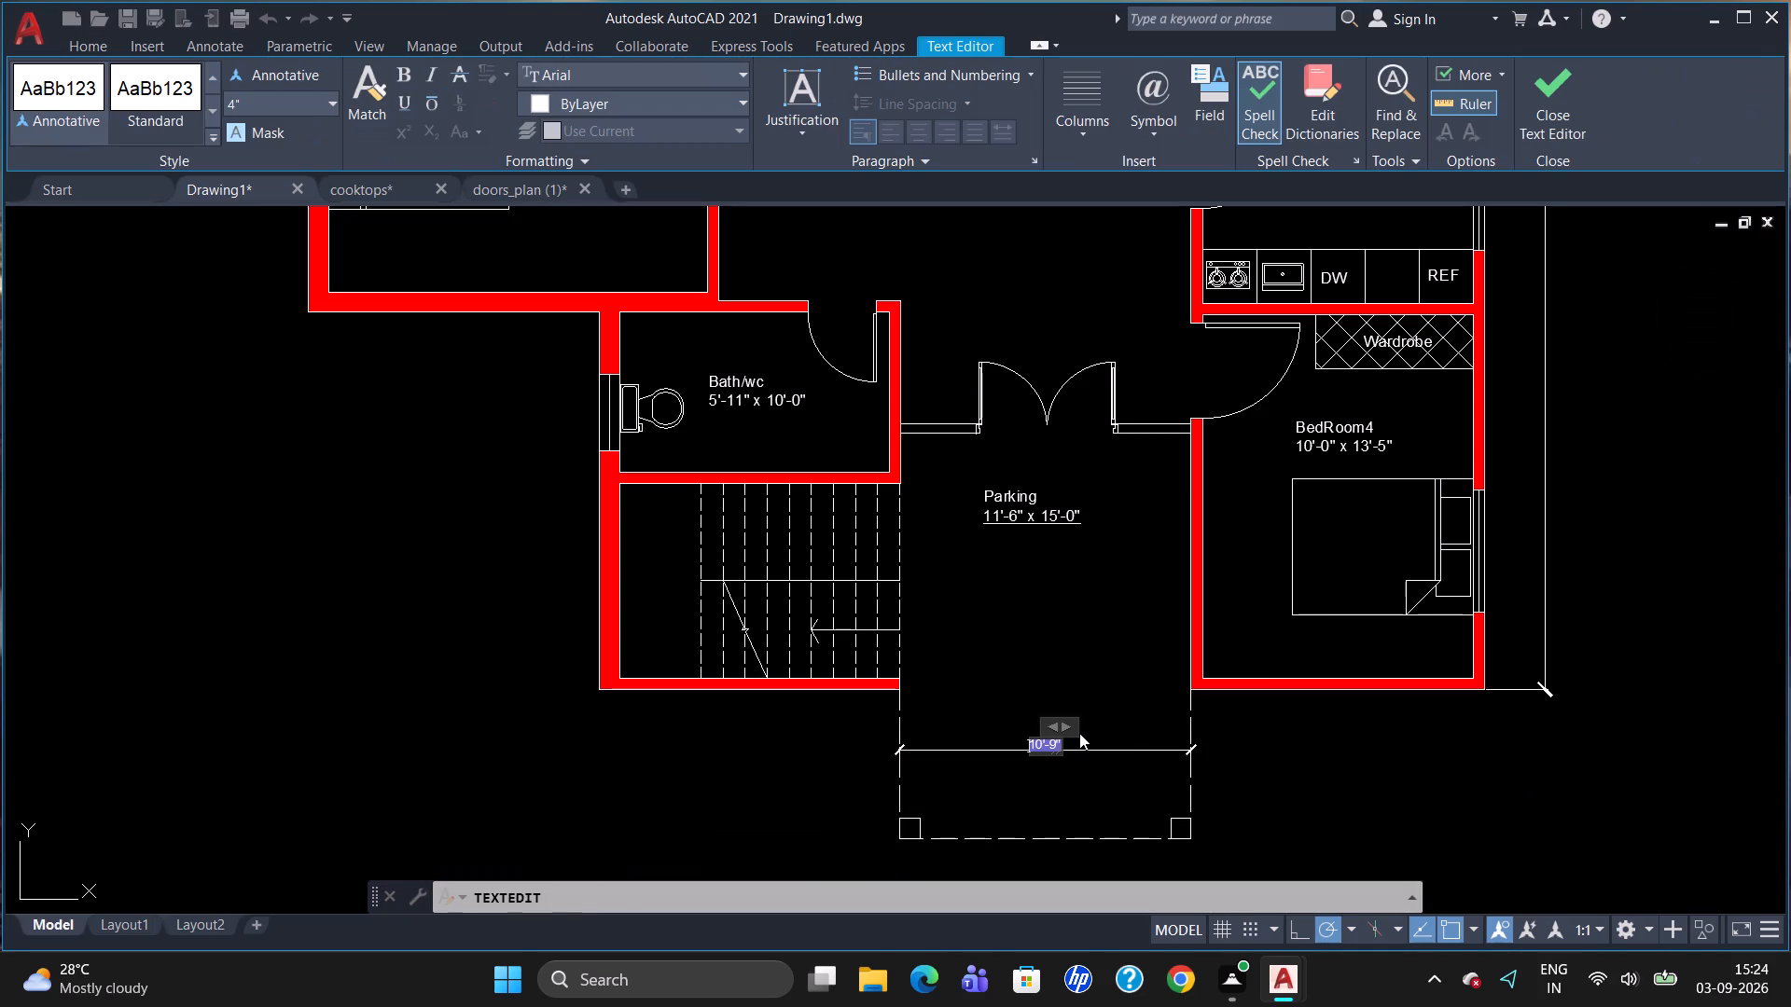
key("Delete")
type("11'-")
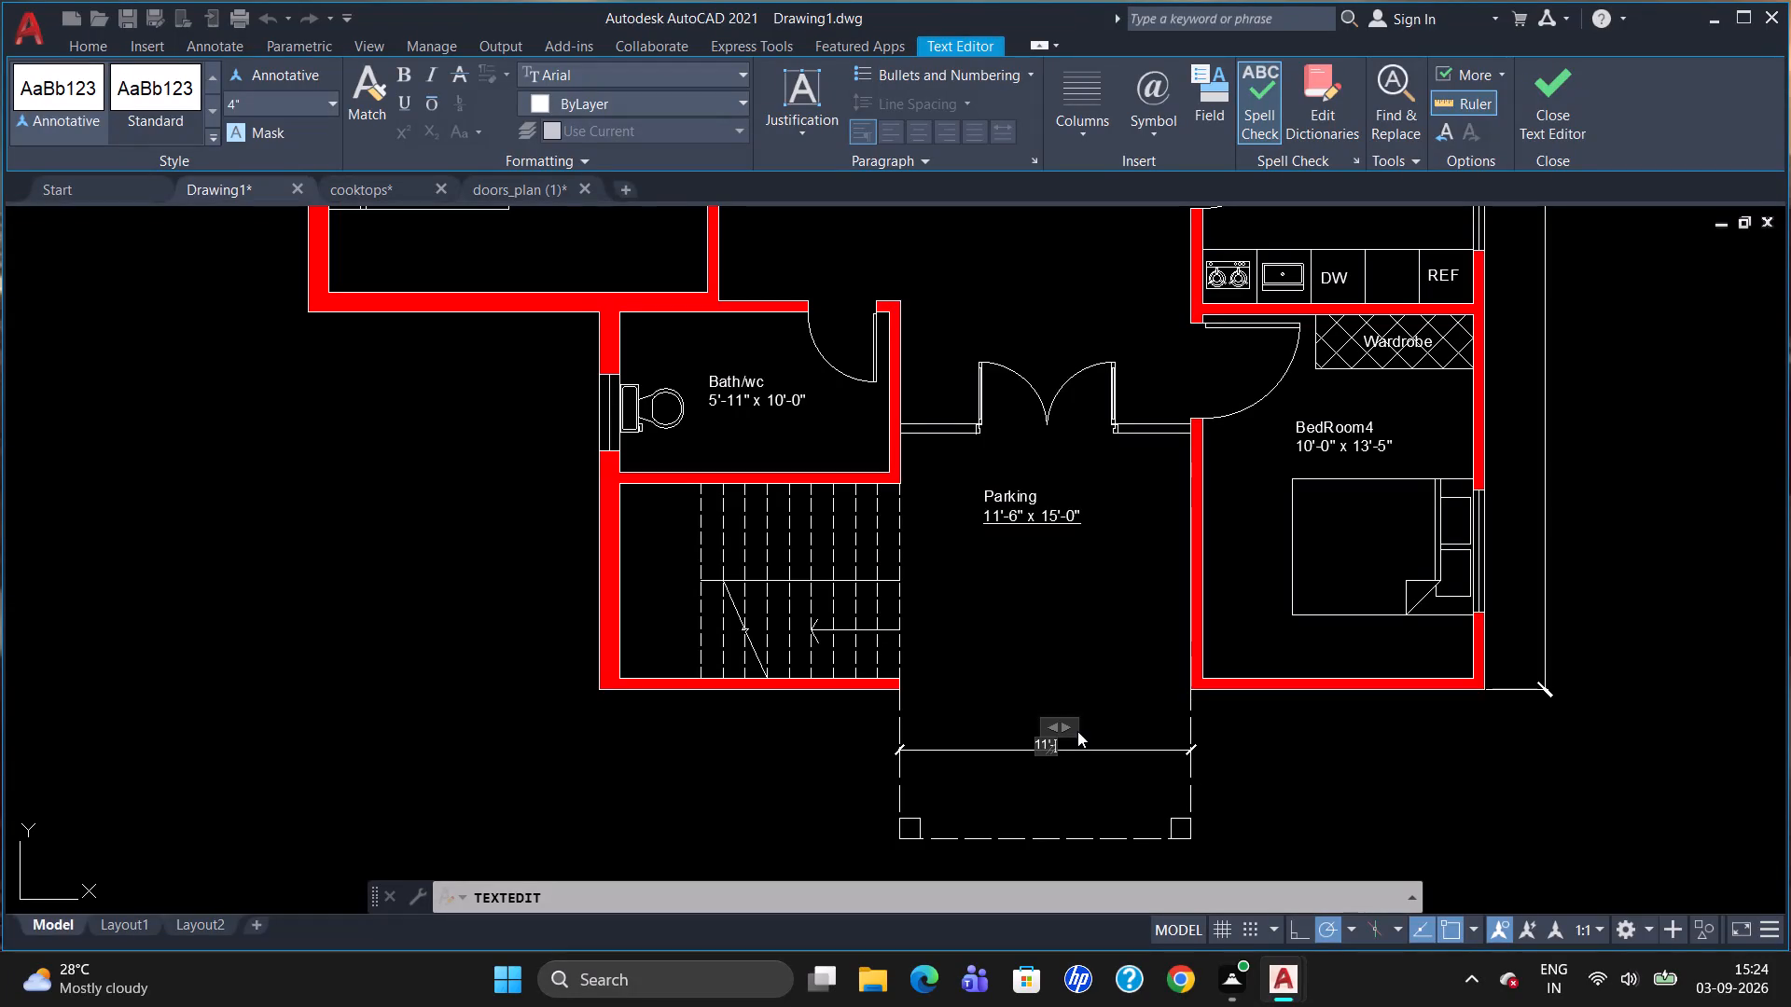
type("6\"")
key("Return")
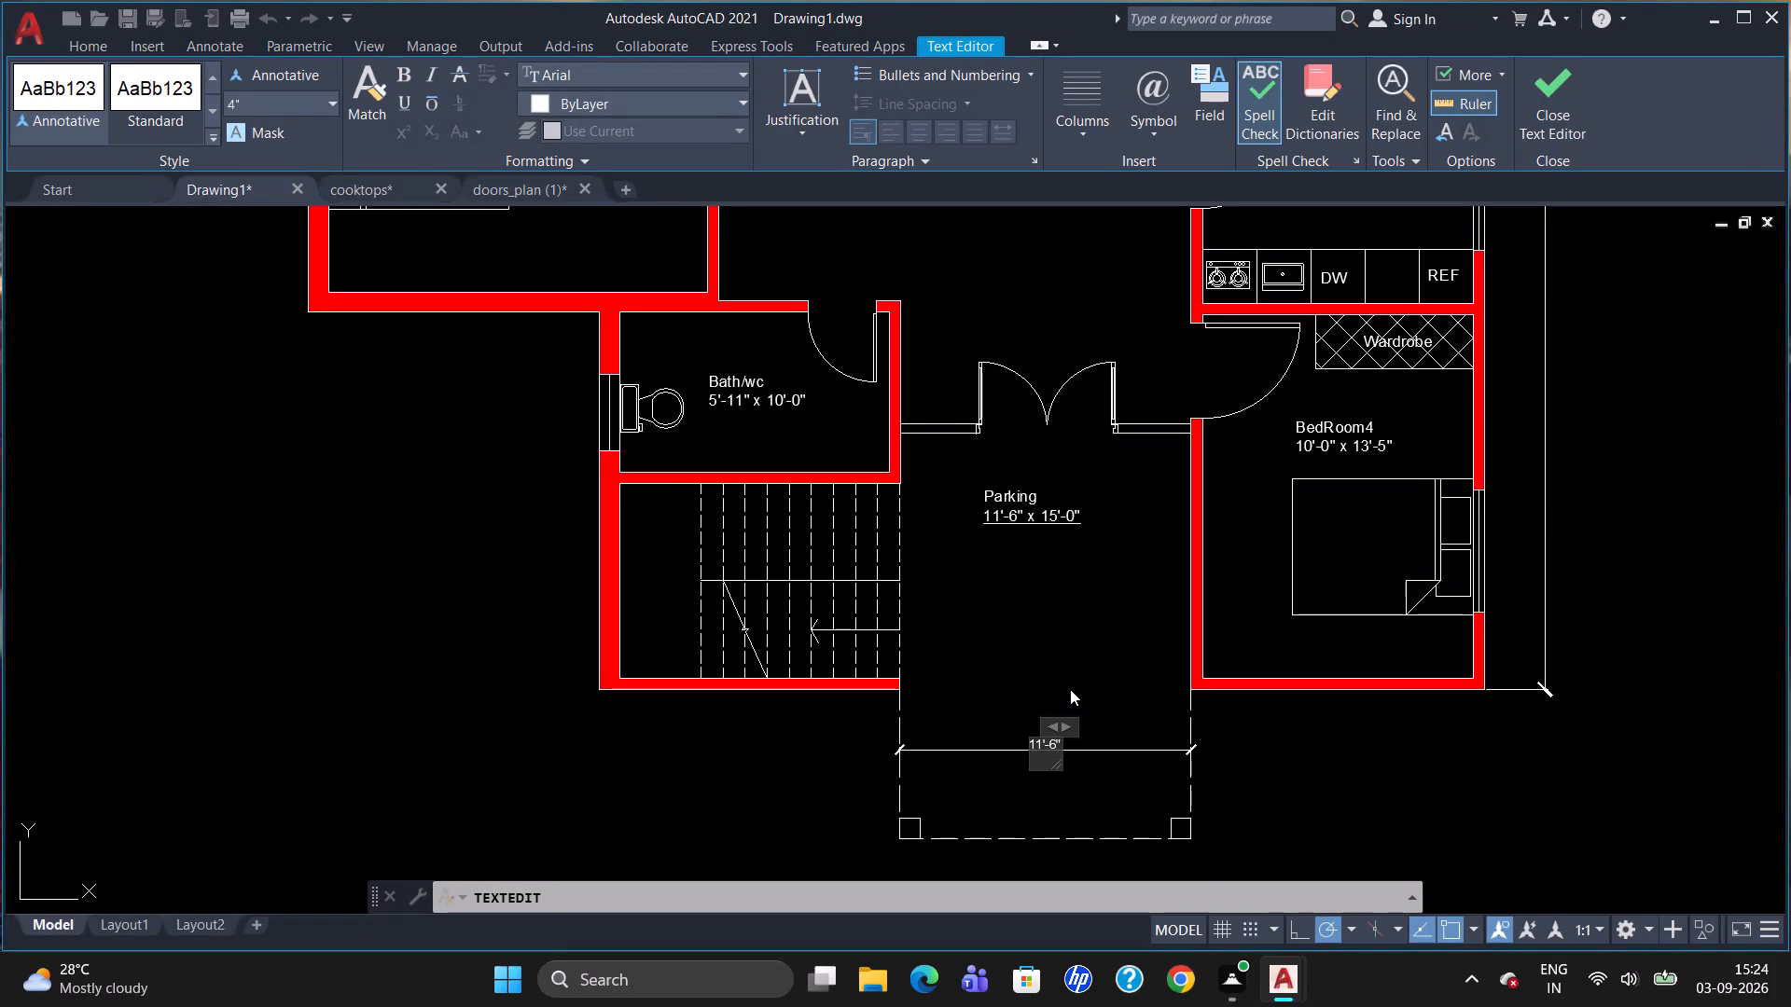
left_click(1070, 689)
key("Escape")
Add a vertical linear dimension outside the staircase's outer side wall, between the stair room's two inner corners.
scroll(1069, 690, "down", 1)
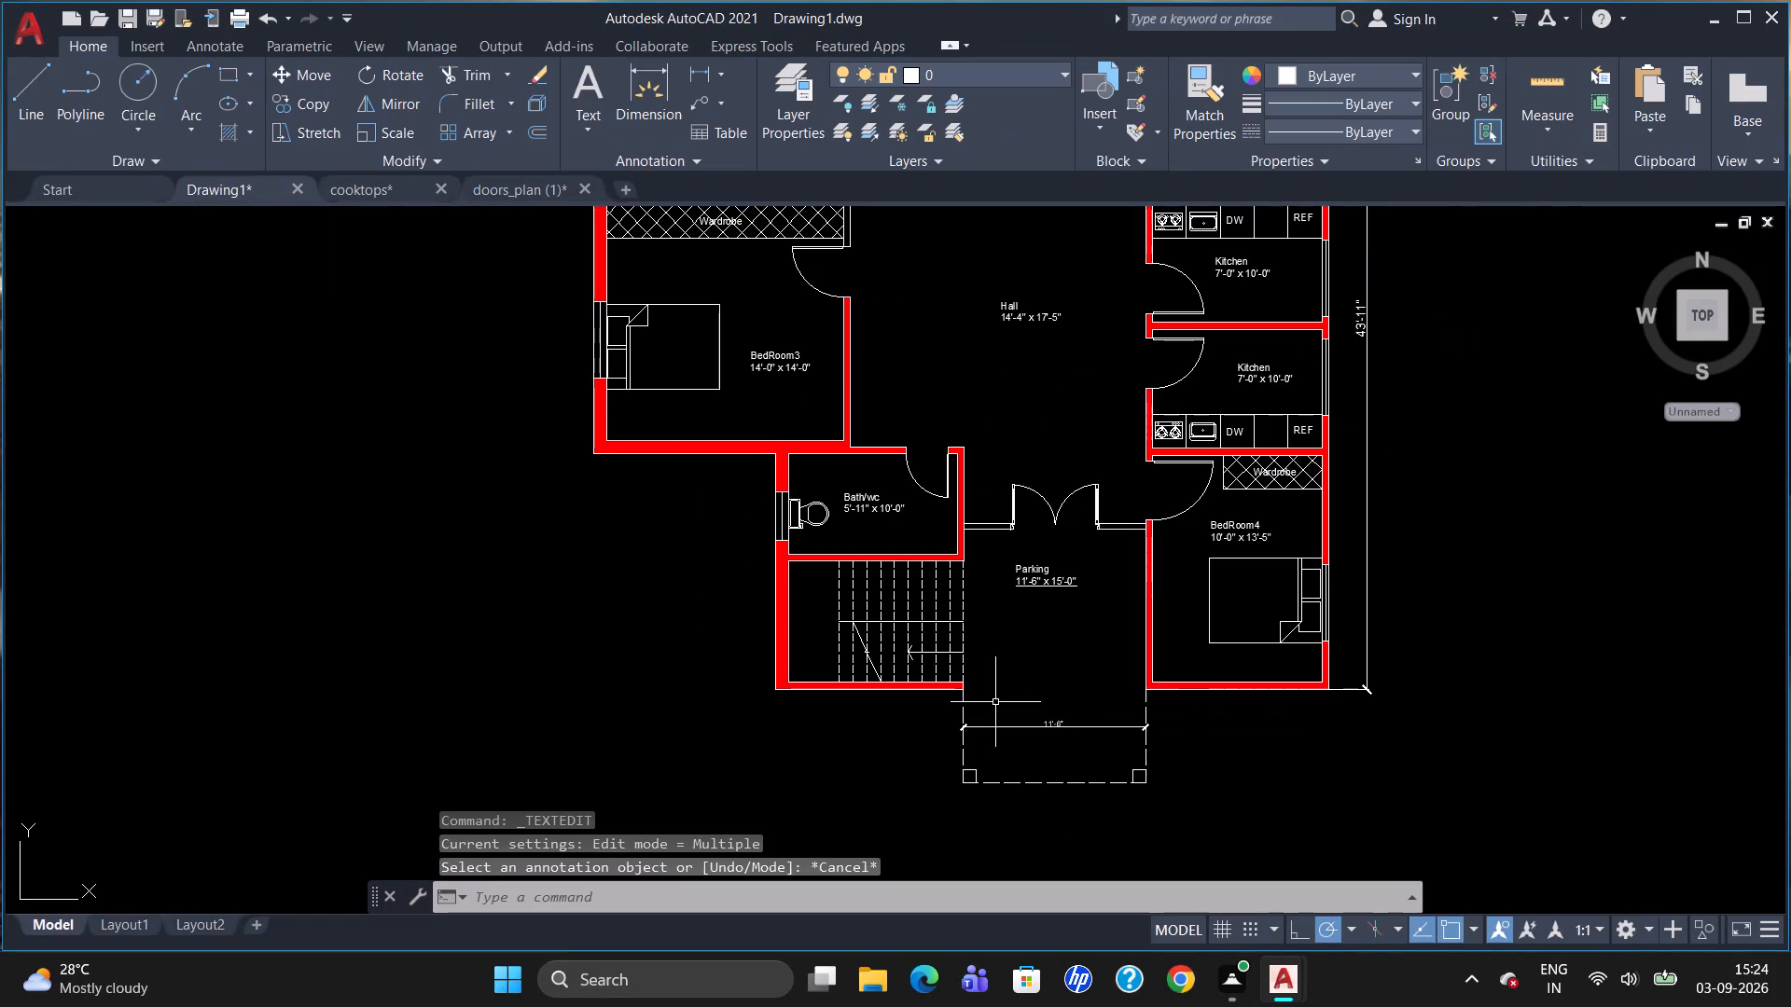
scroll(720, 536, "up", 1)
scroll(828, 514, "down", 1)
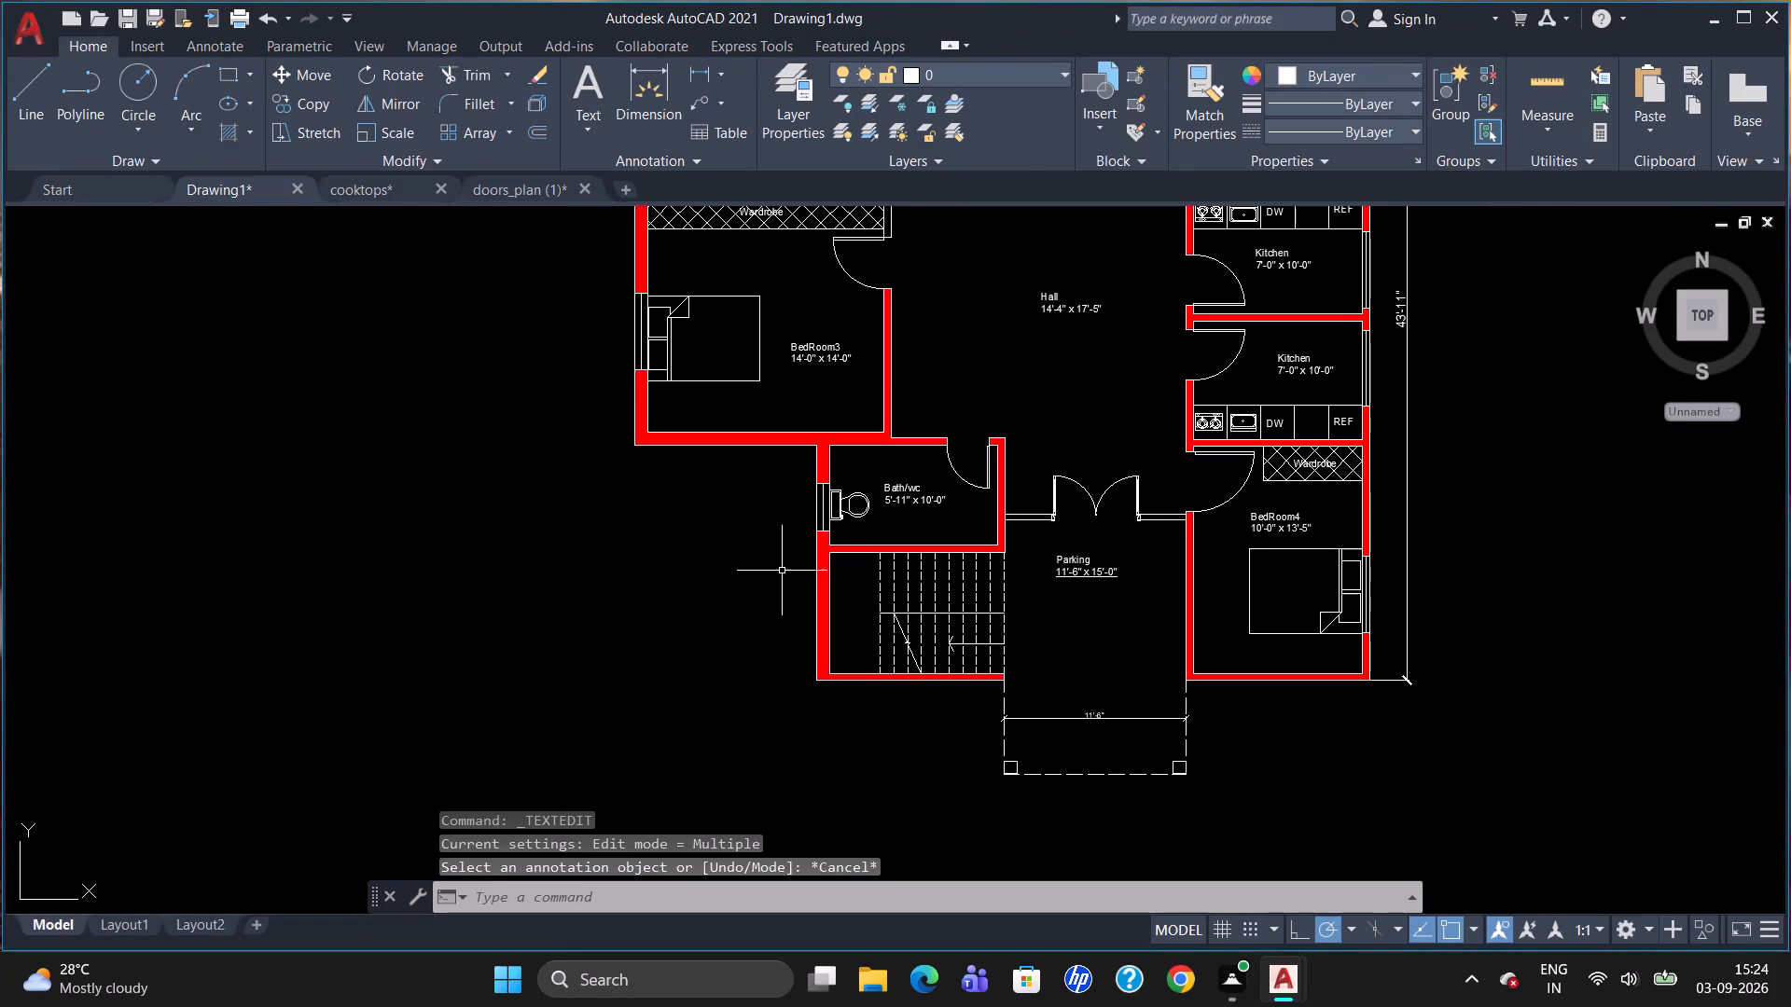
scroll(782, 571, "up", 1)
type("dli")
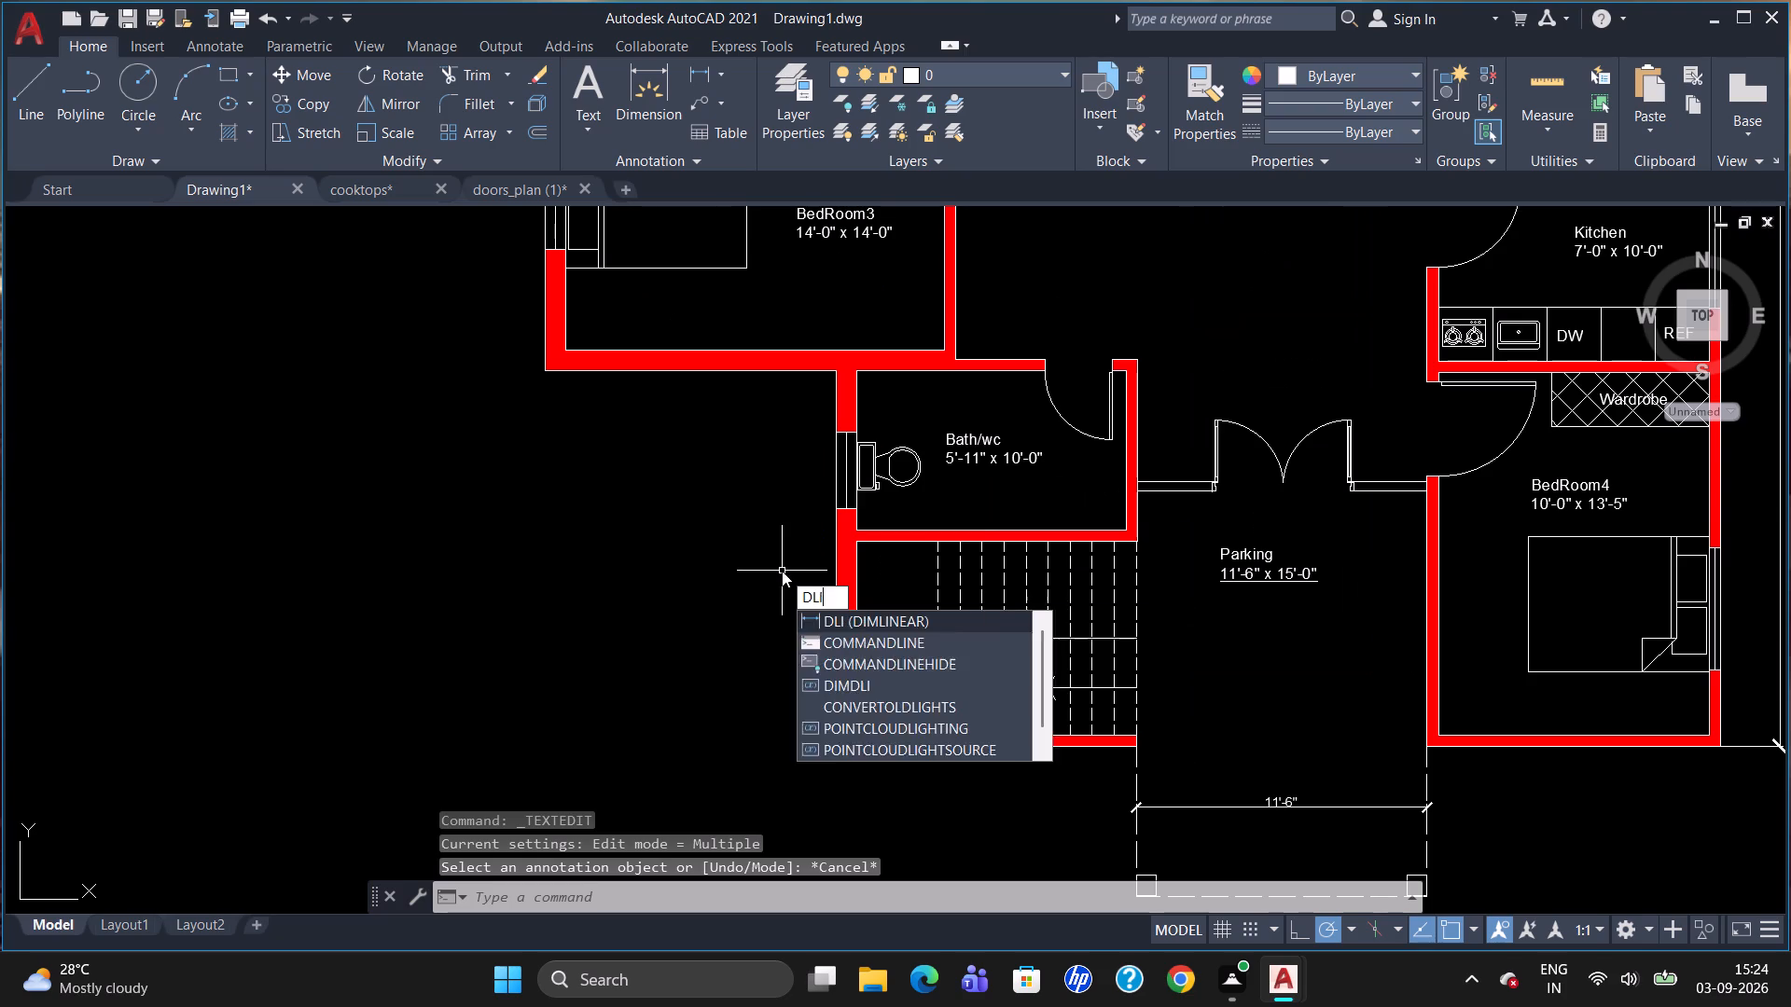
key("Return")
left_click(854, 545)
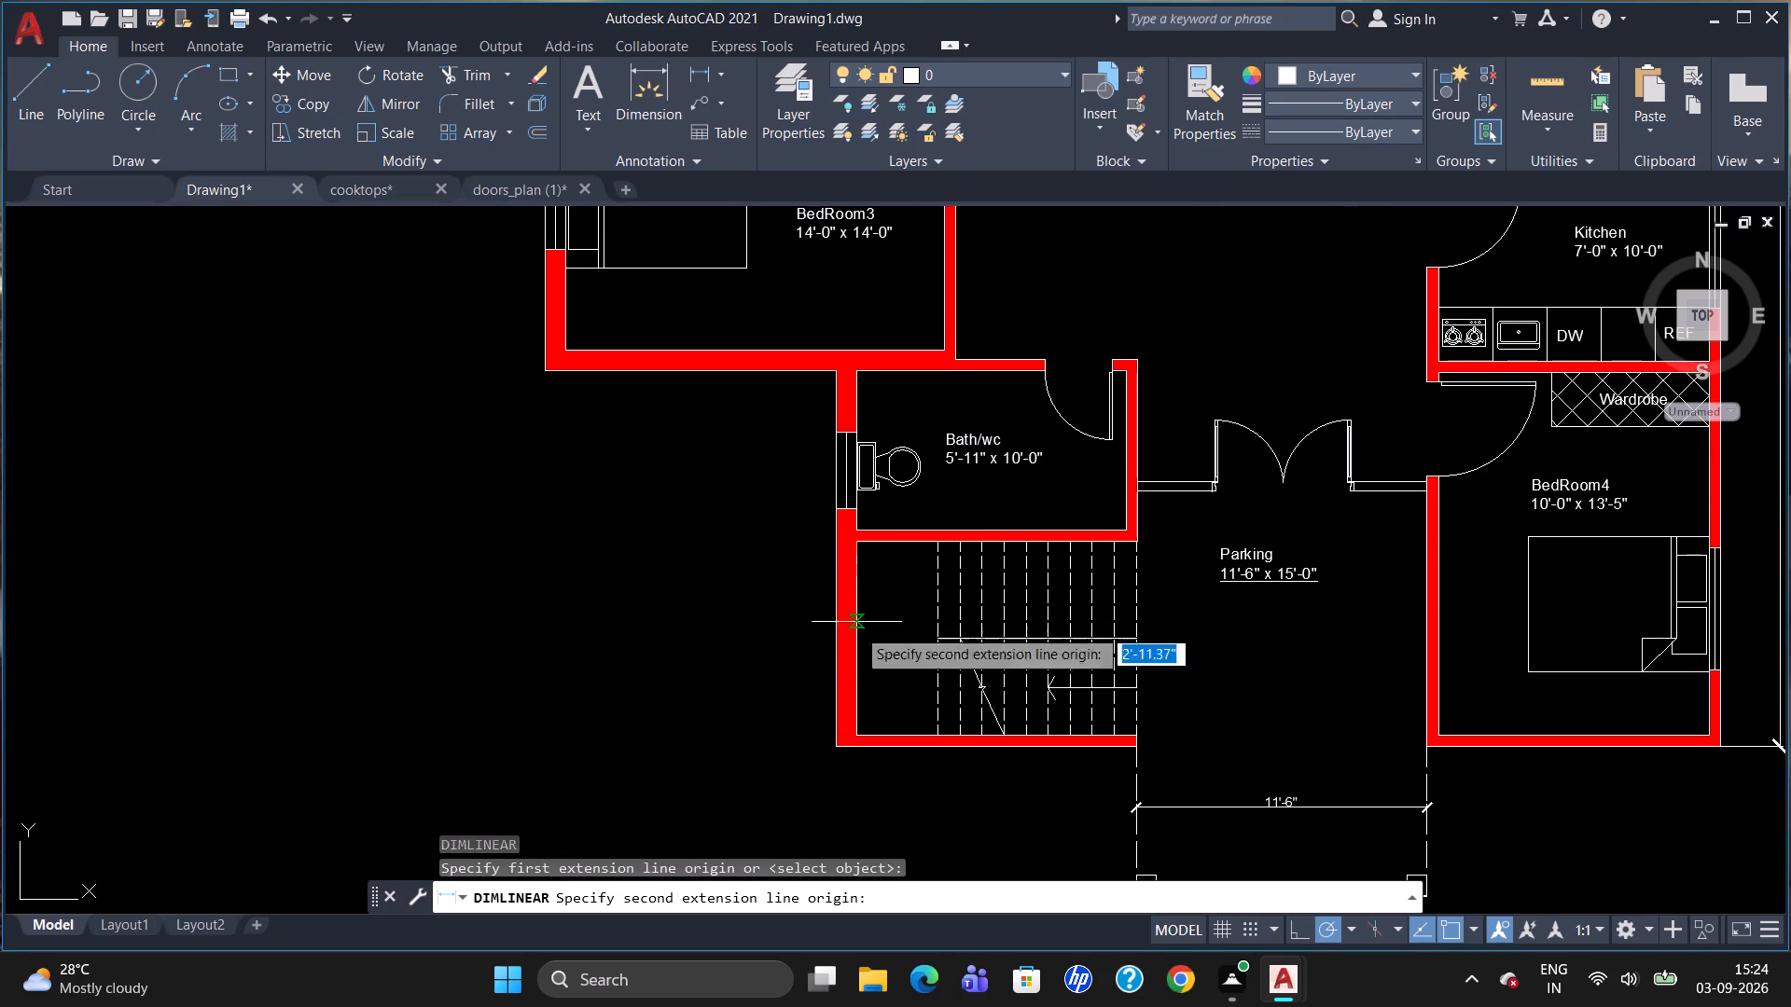
left_click(862, 733)
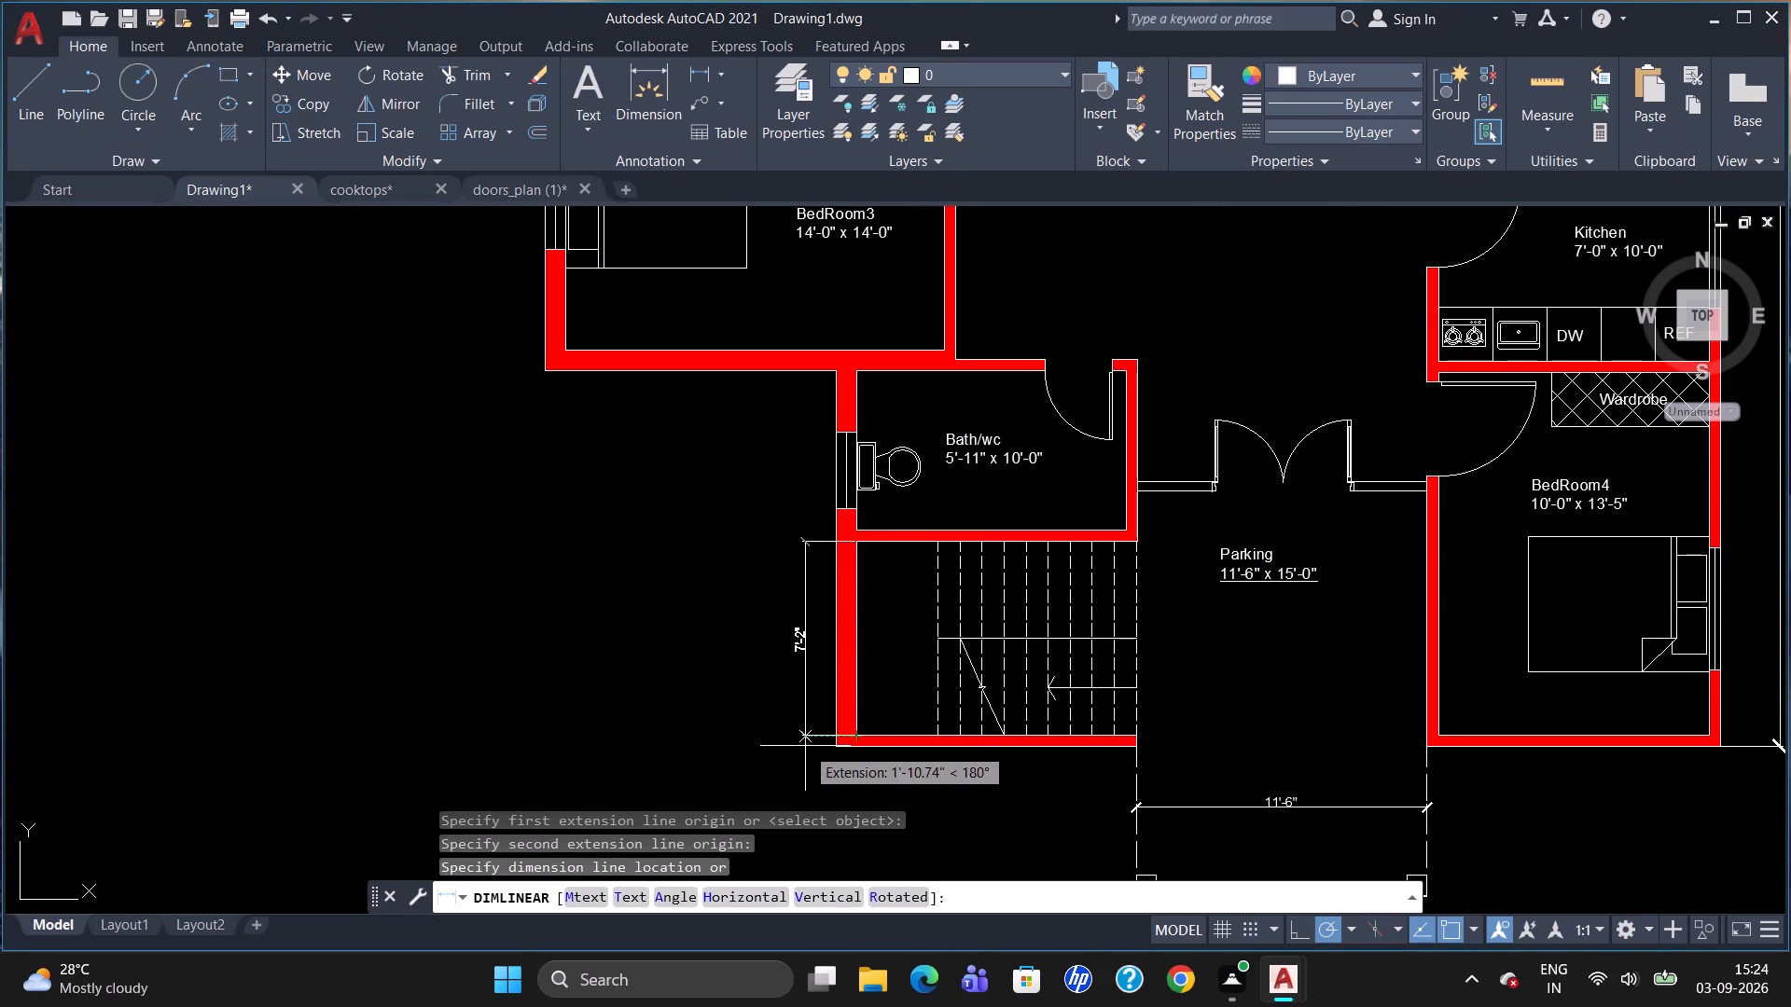
left_click(805, 746)
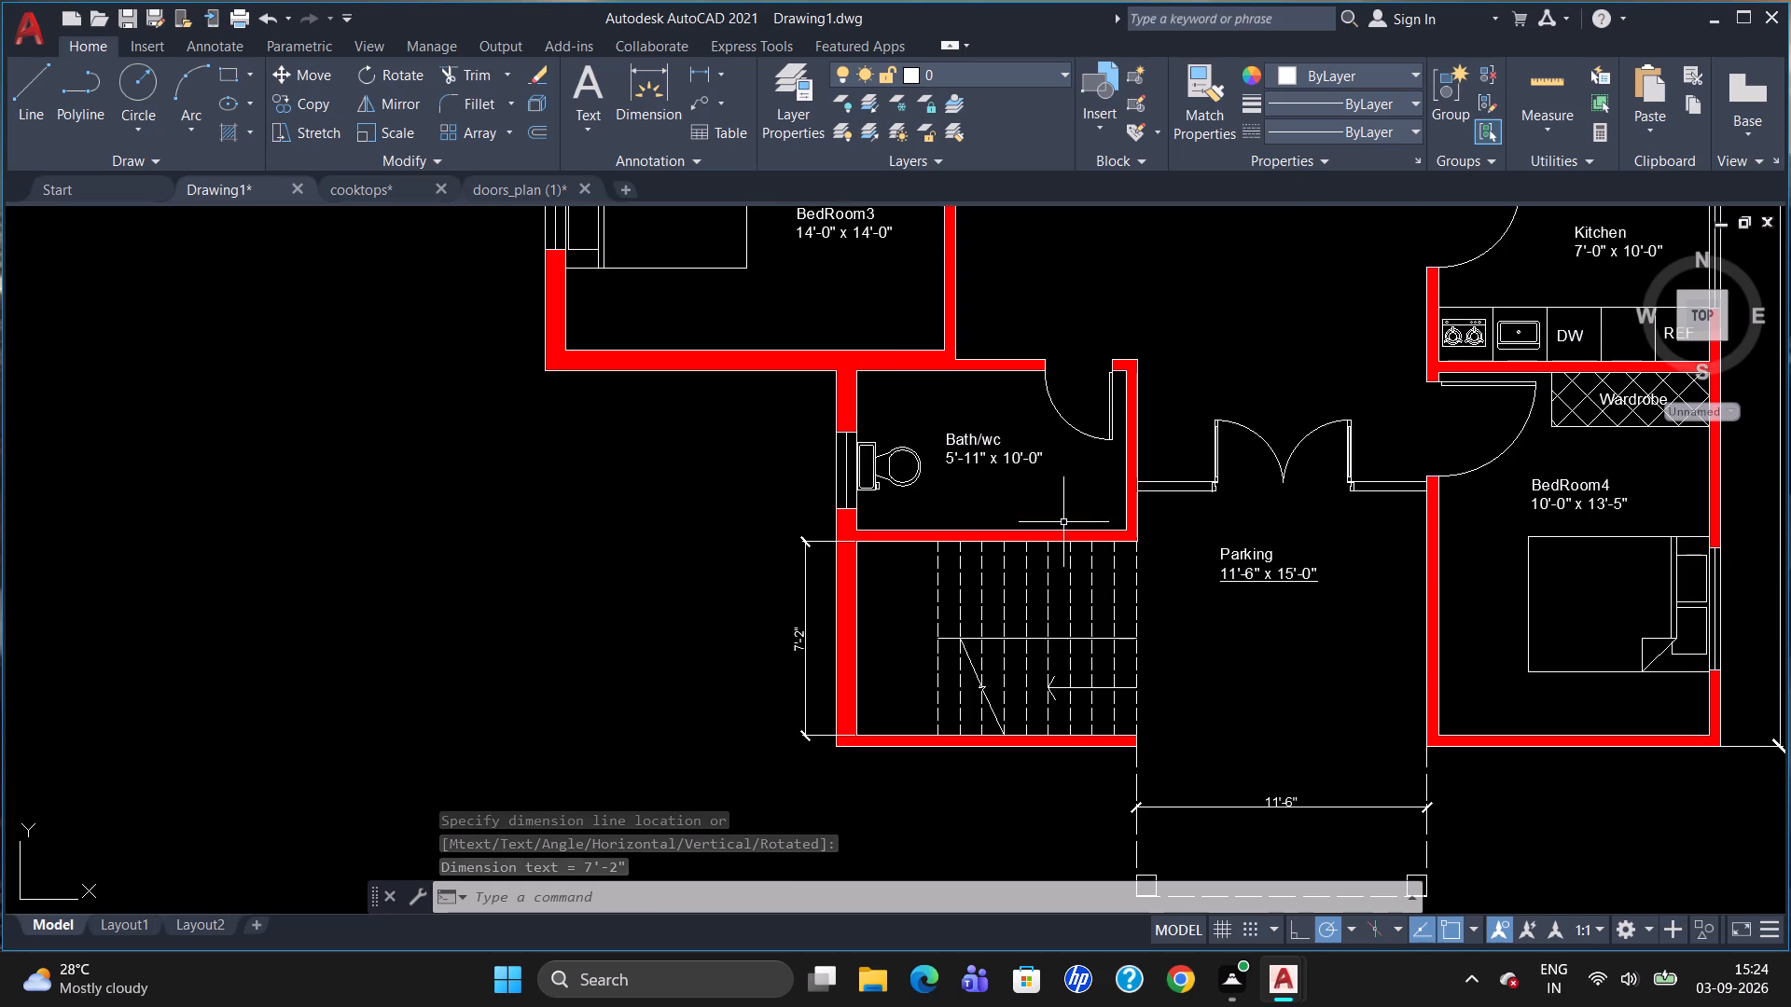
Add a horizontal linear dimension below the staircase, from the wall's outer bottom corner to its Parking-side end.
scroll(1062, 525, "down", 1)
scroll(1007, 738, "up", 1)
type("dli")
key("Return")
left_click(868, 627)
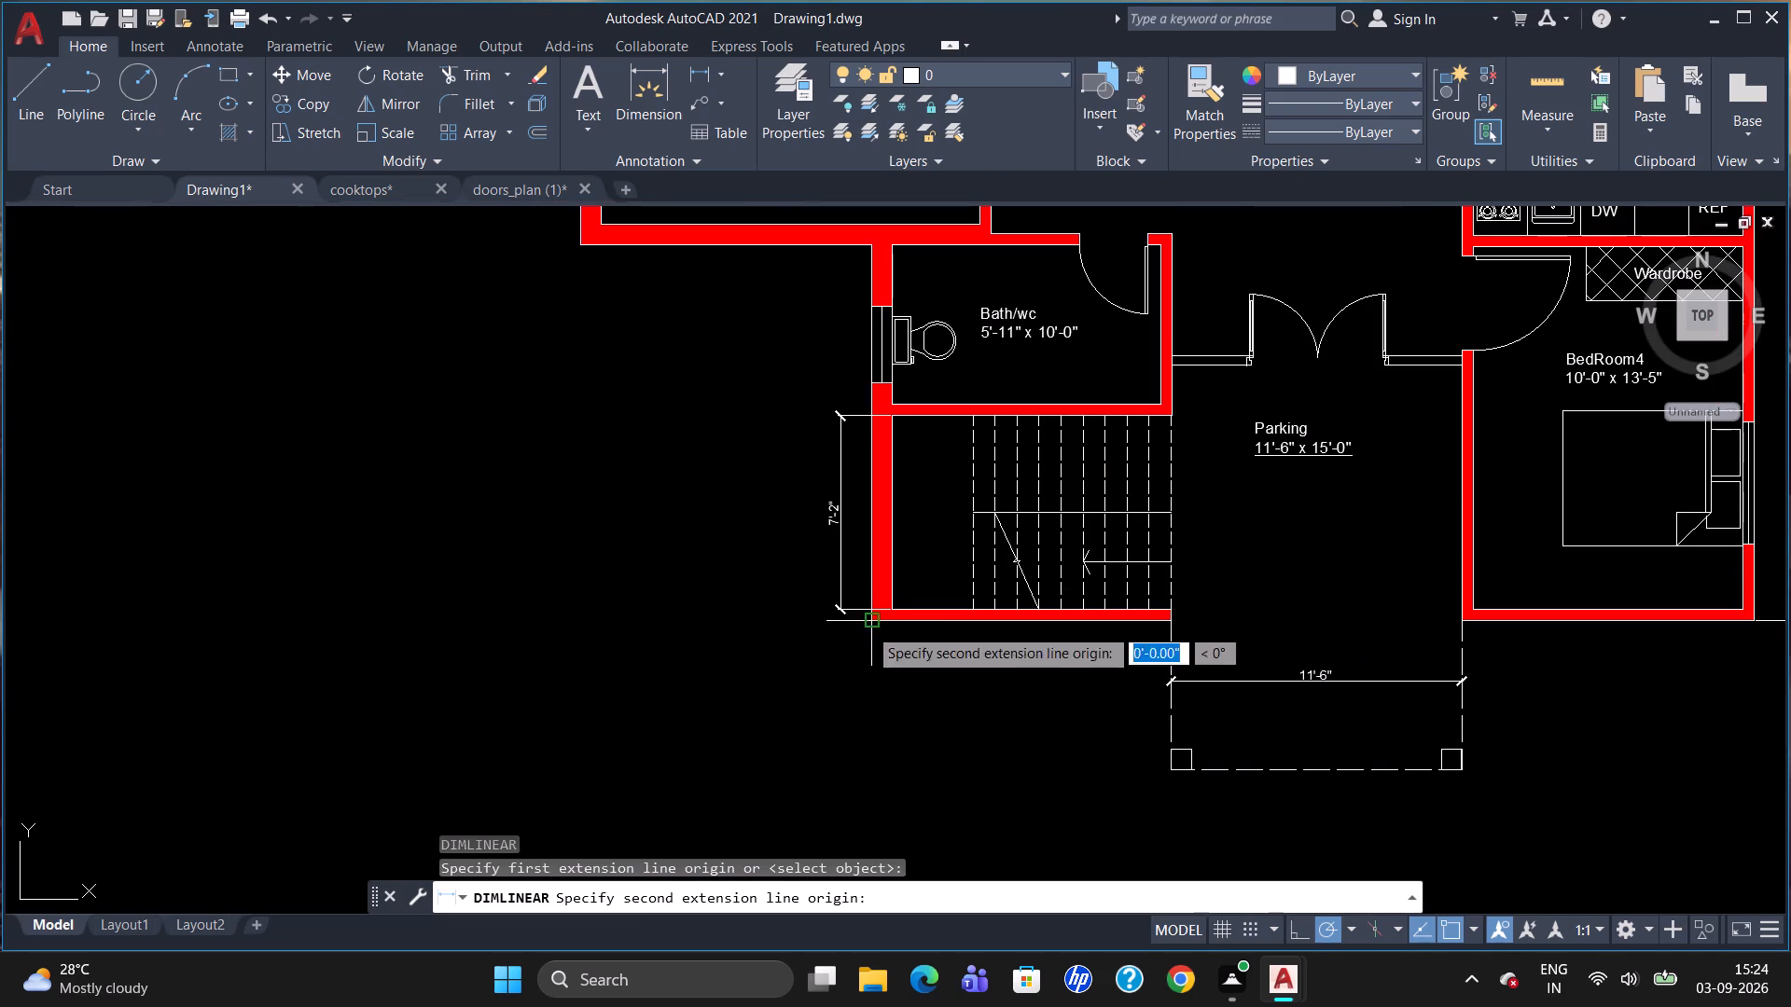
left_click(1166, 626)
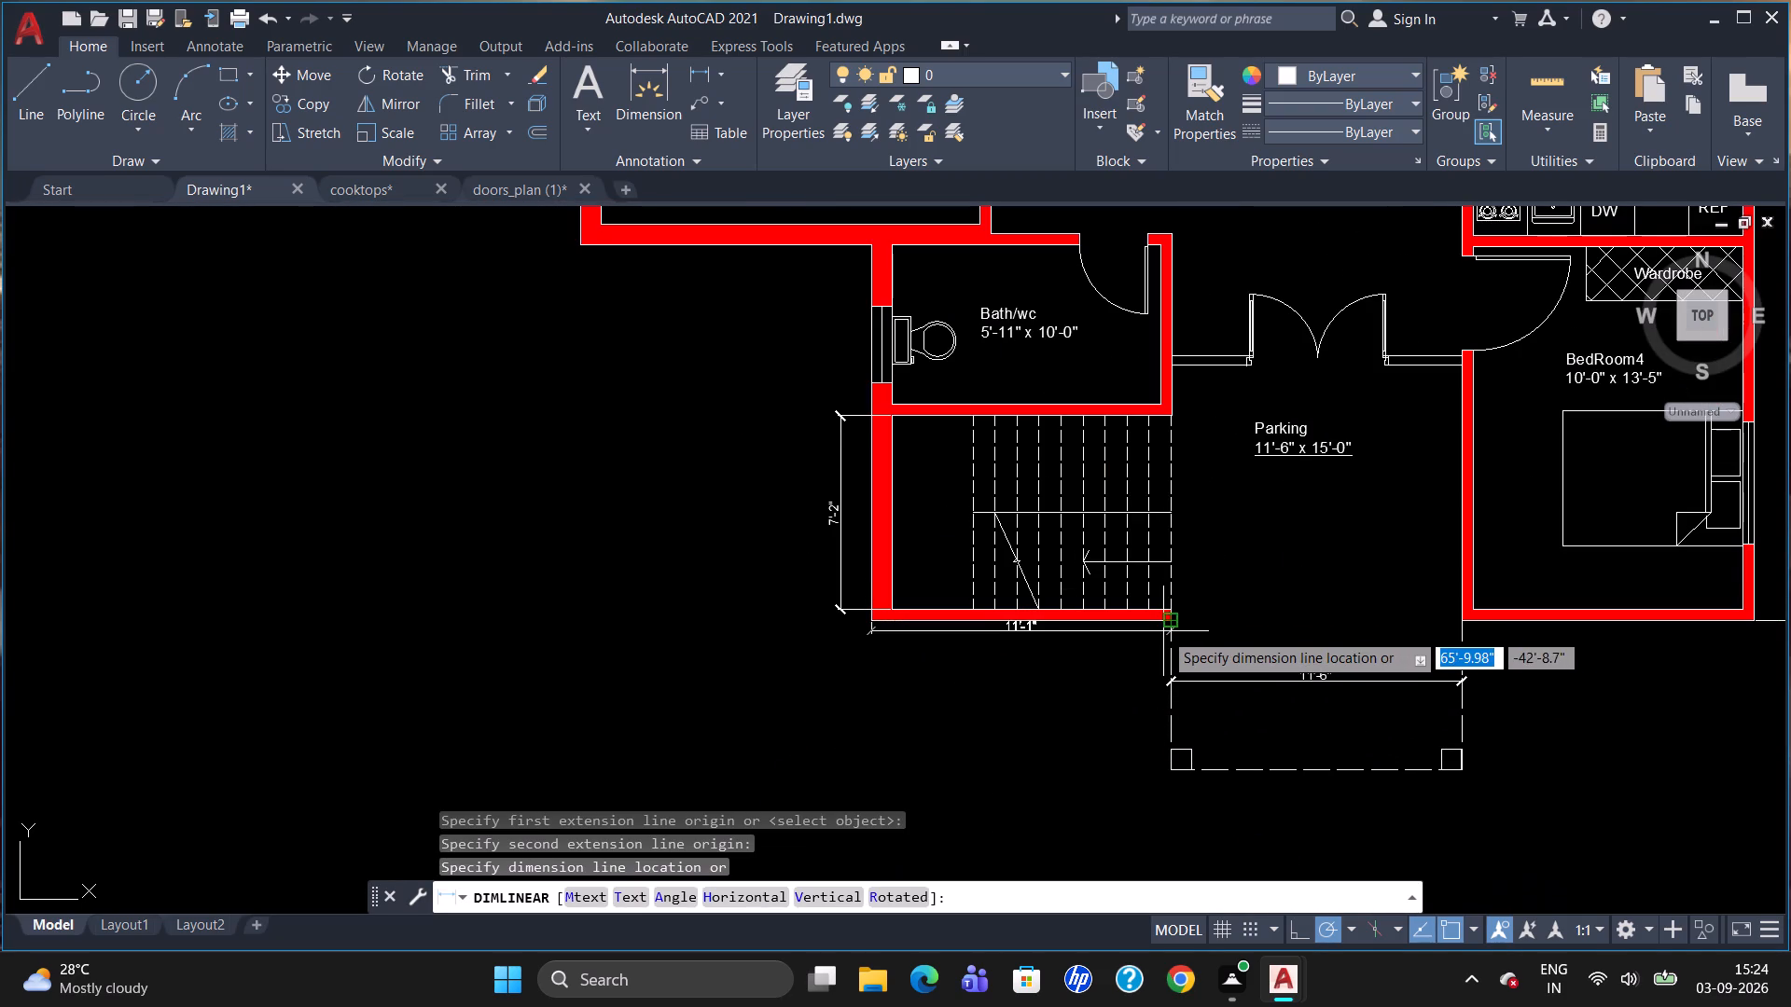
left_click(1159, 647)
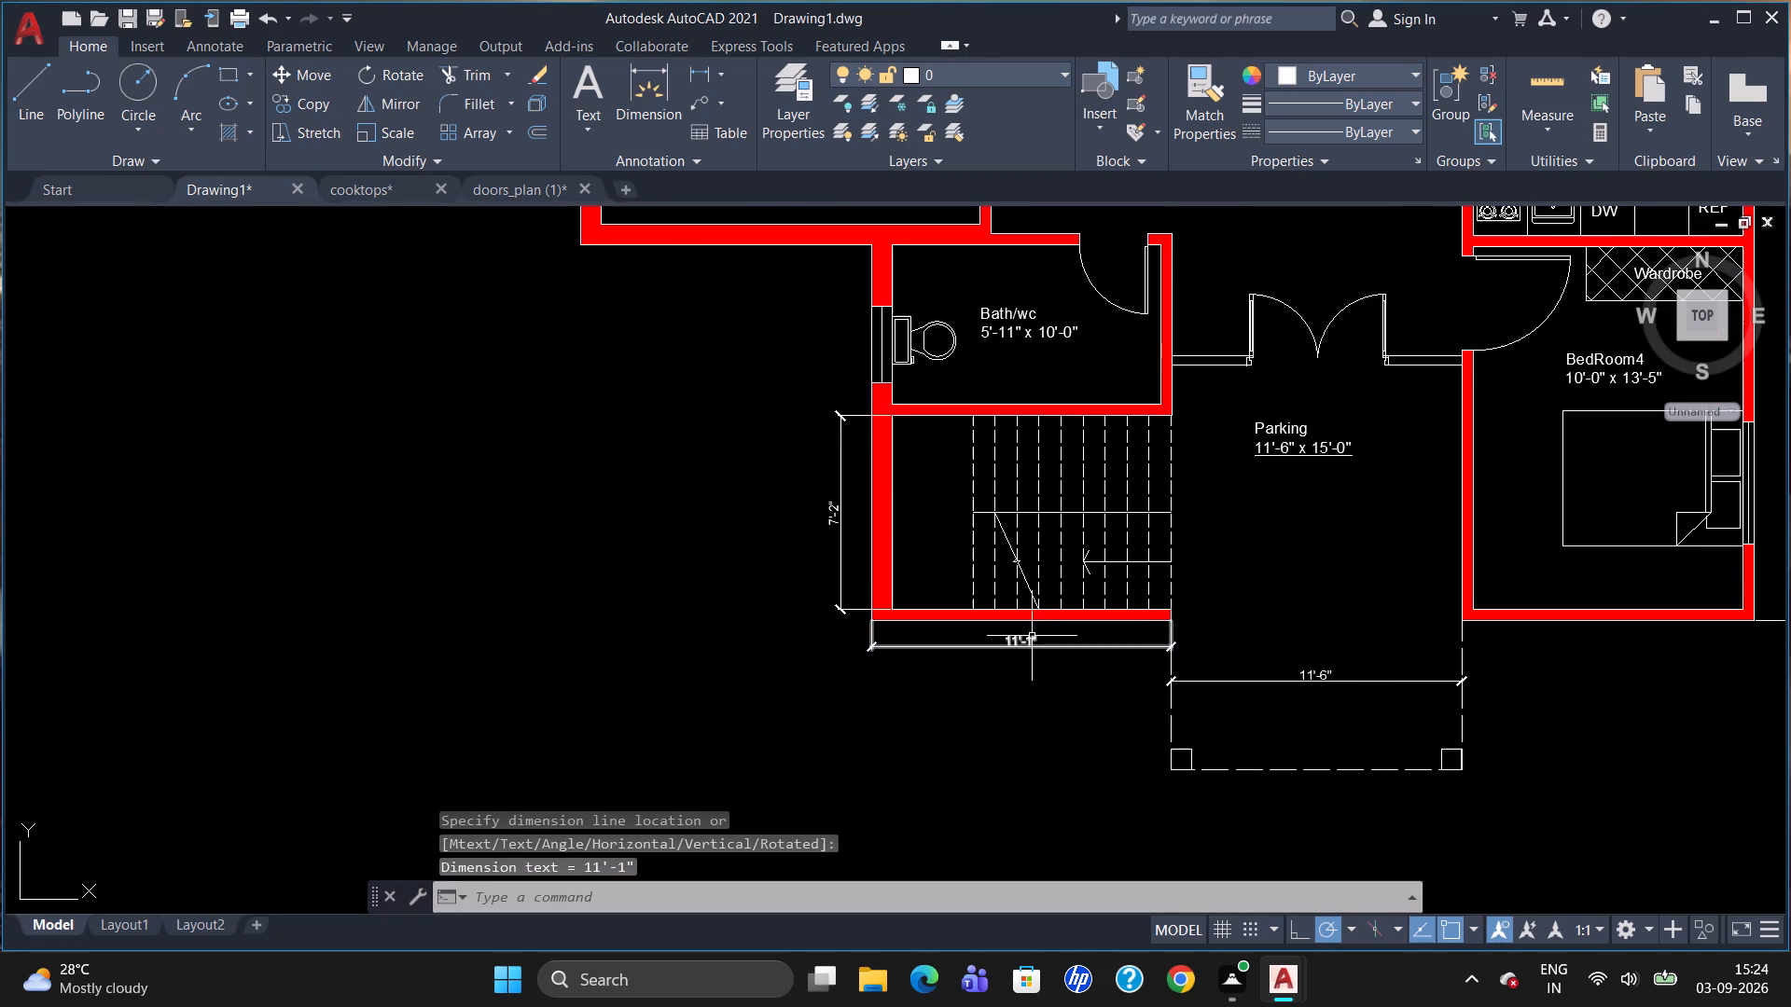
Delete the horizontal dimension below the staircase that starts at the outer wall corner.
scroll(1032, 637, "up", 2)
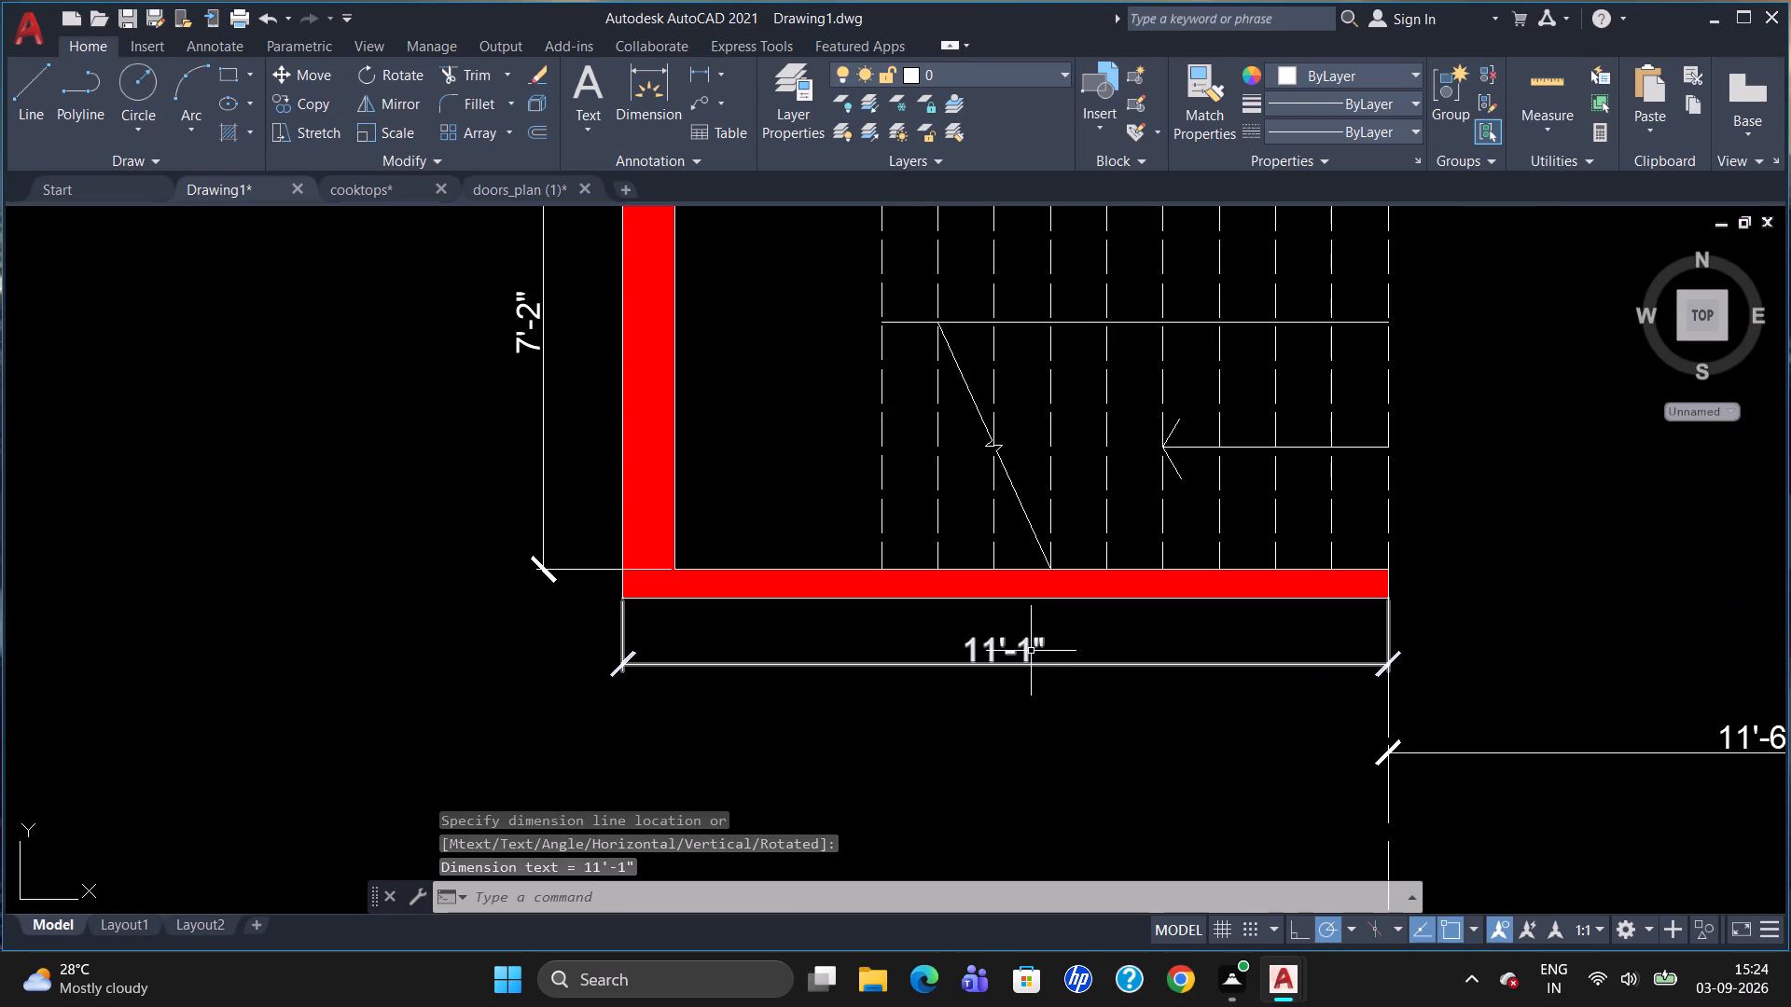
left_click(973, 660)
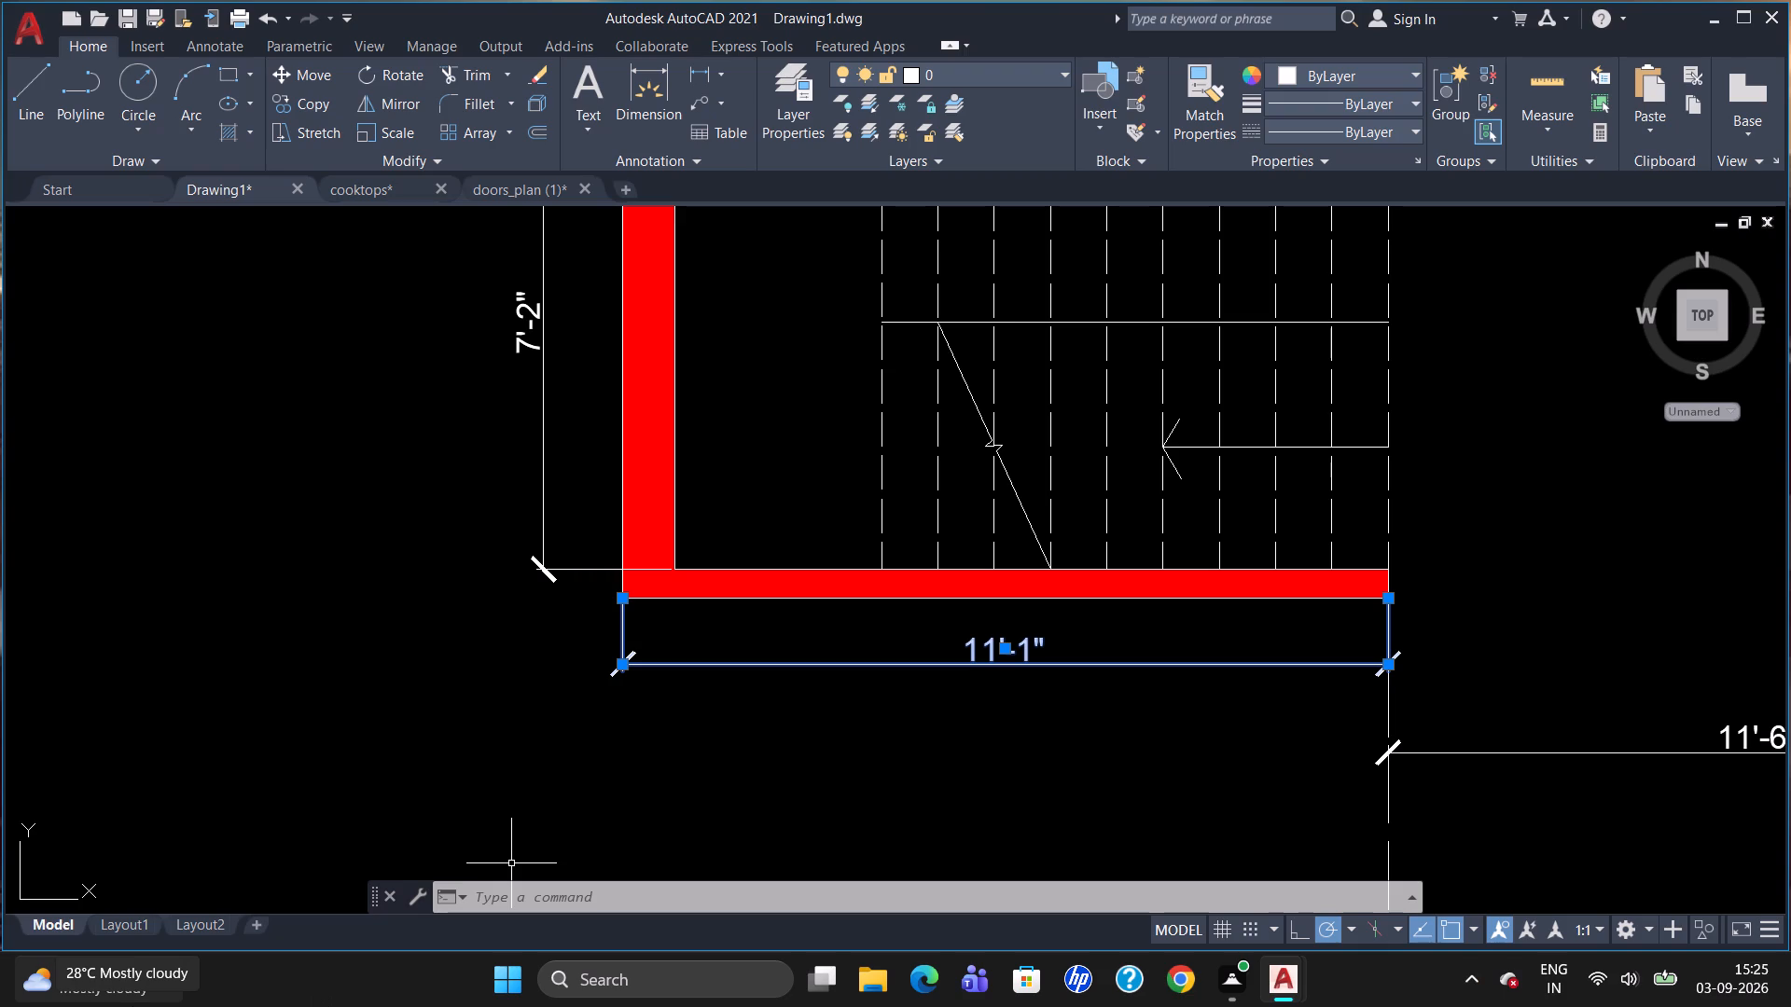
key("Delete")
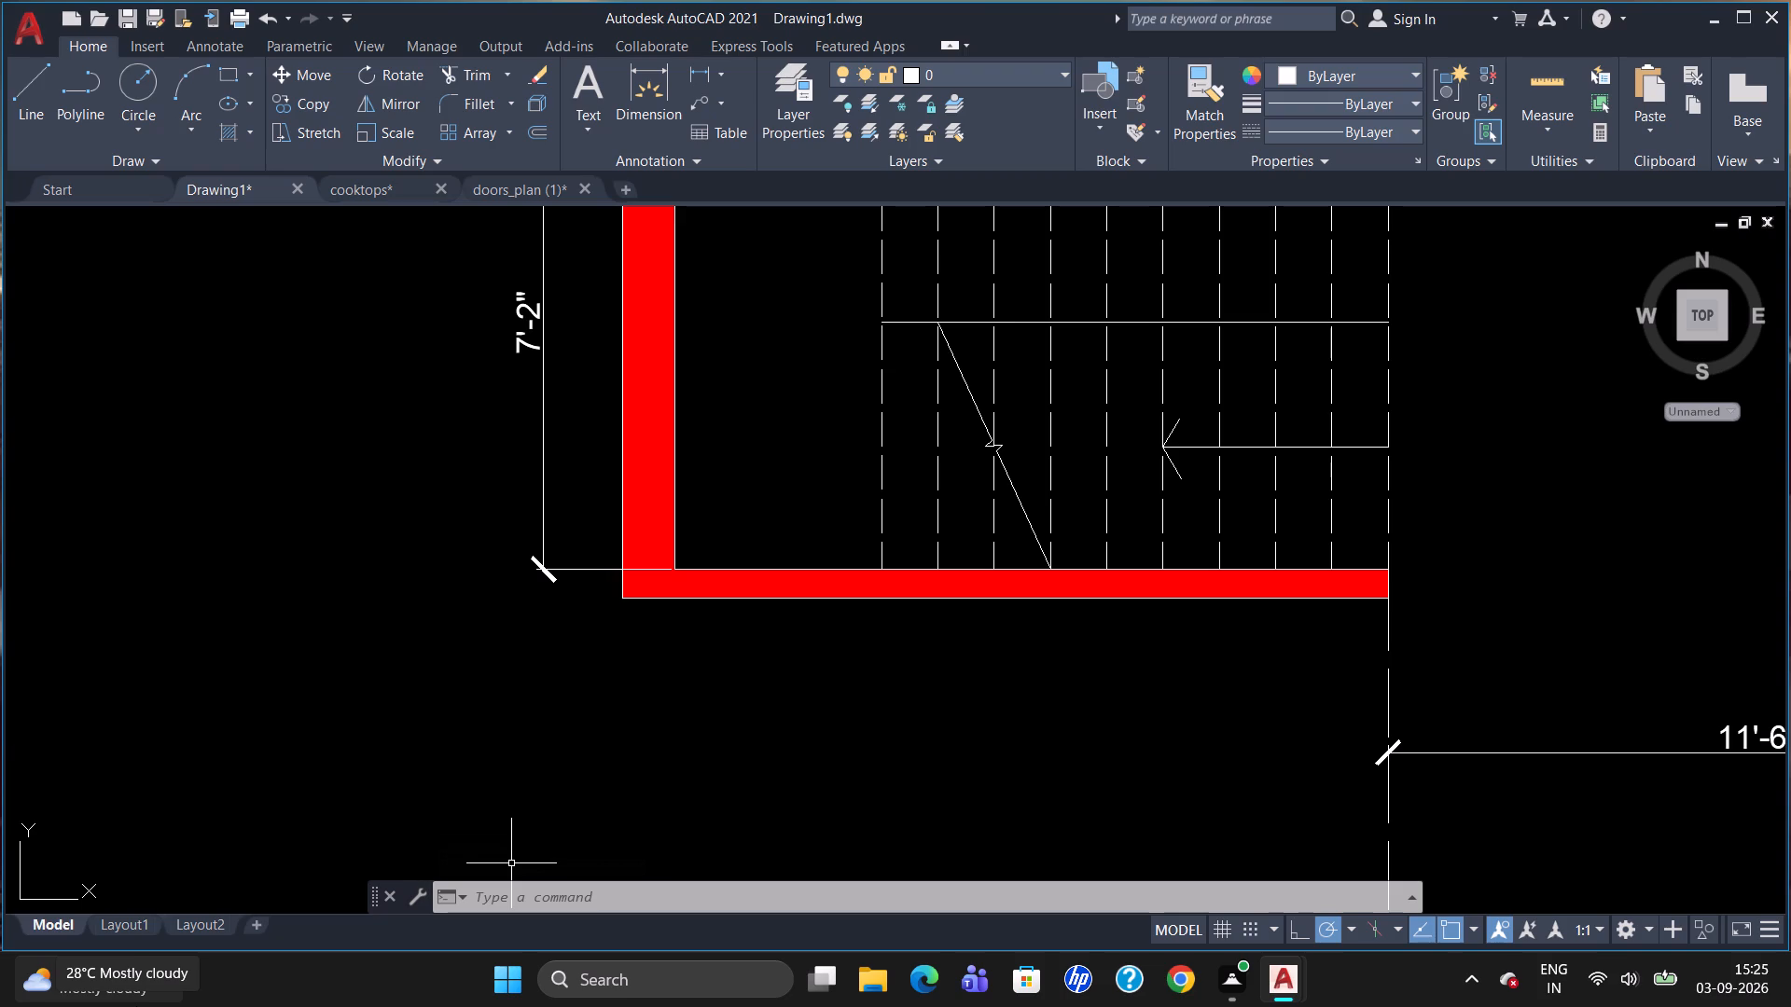
Add a horizontal linear dimension below the staircase, from the stair room's inner bottom corner to the Parking edge.
type("dli")
key("Return")
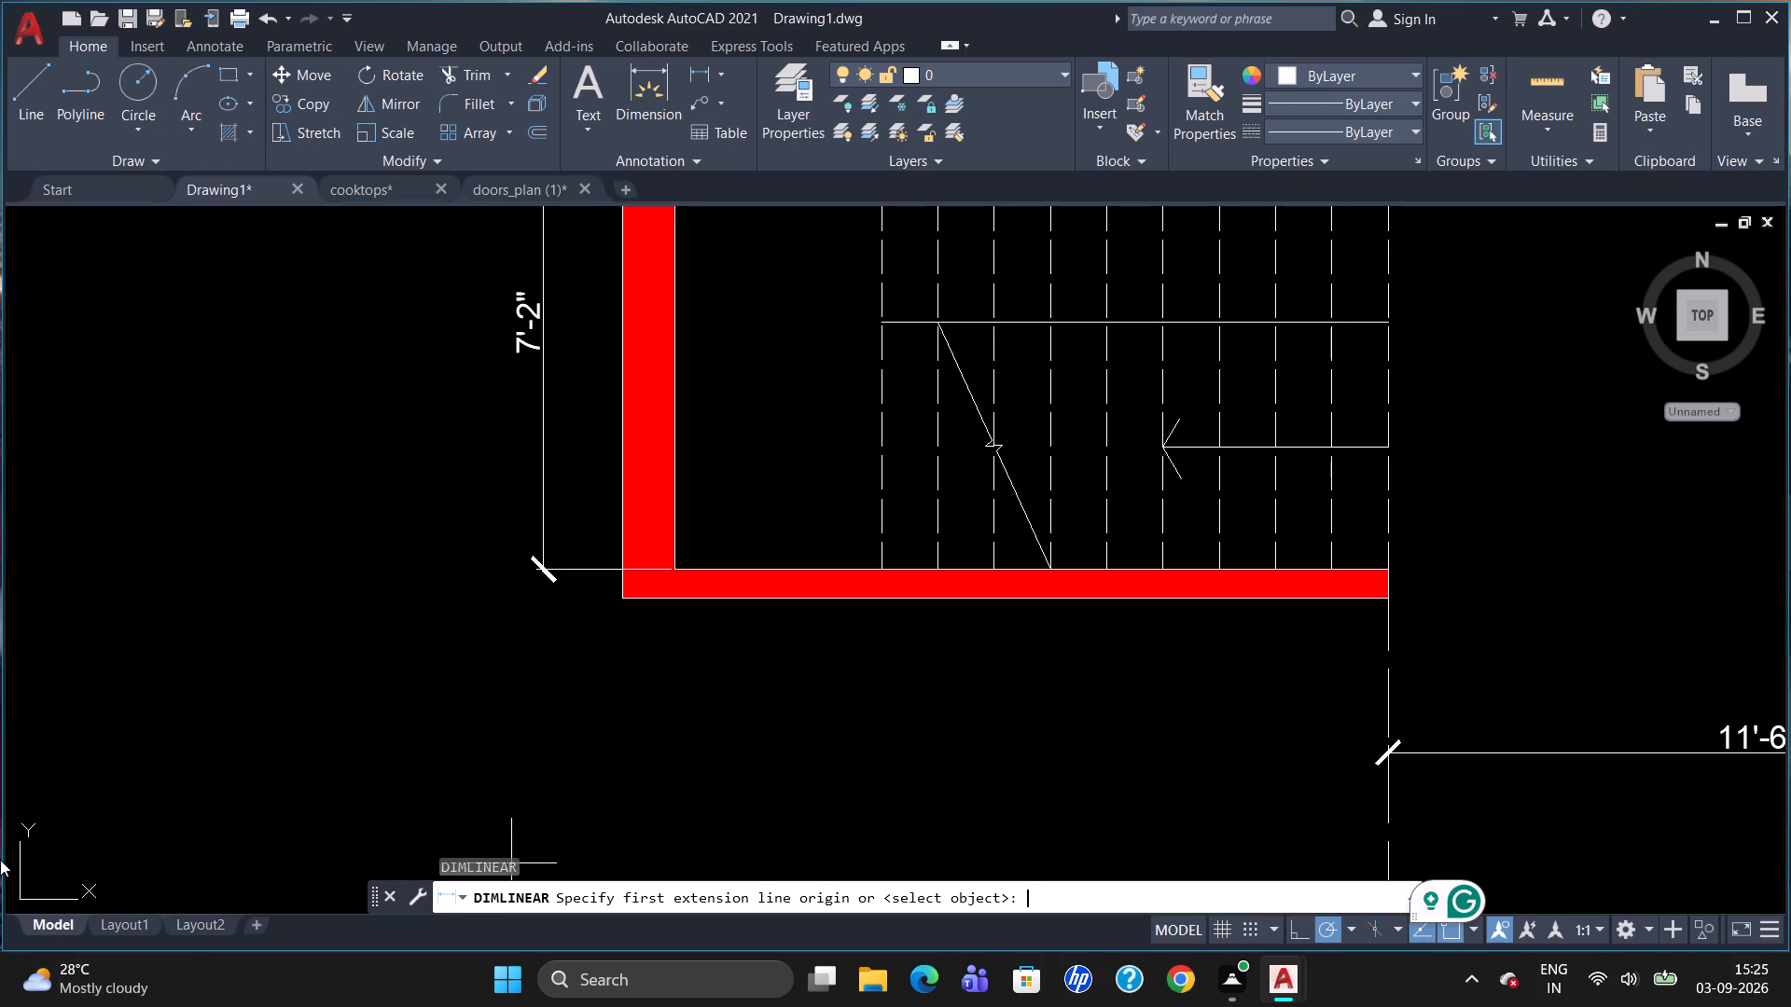
left_click(679, 567)
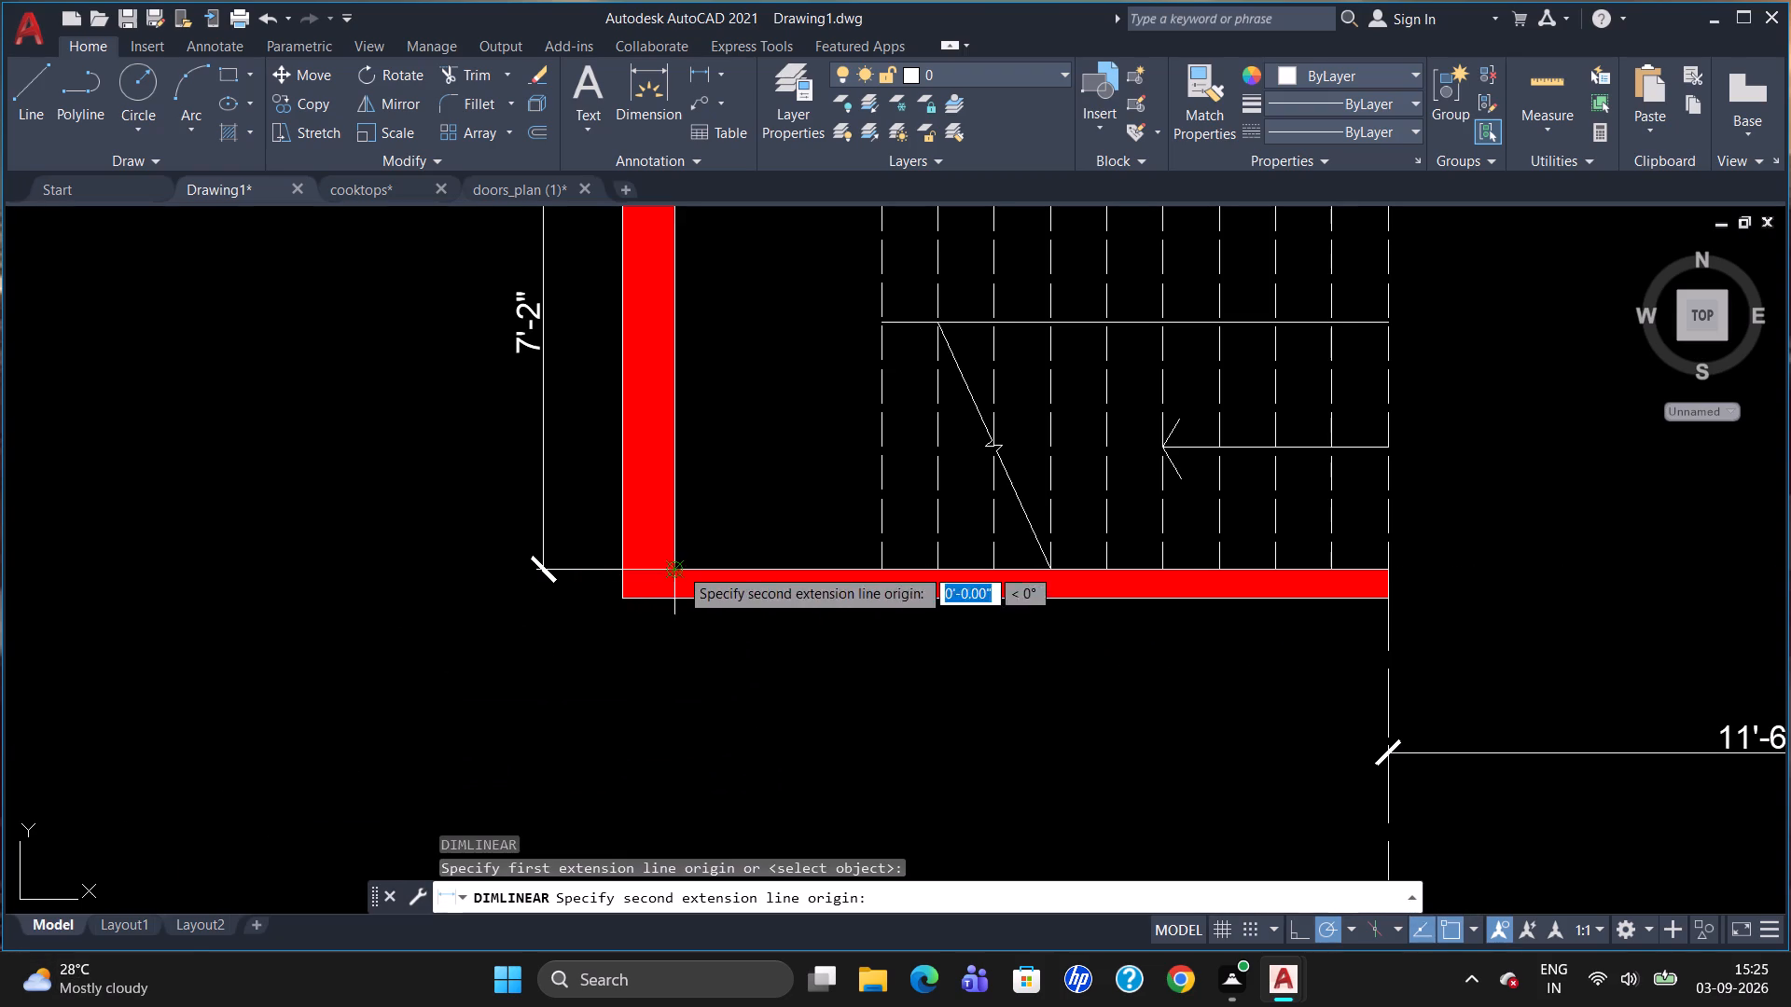
left_click(1389, 571)
left_click(1386, 642)
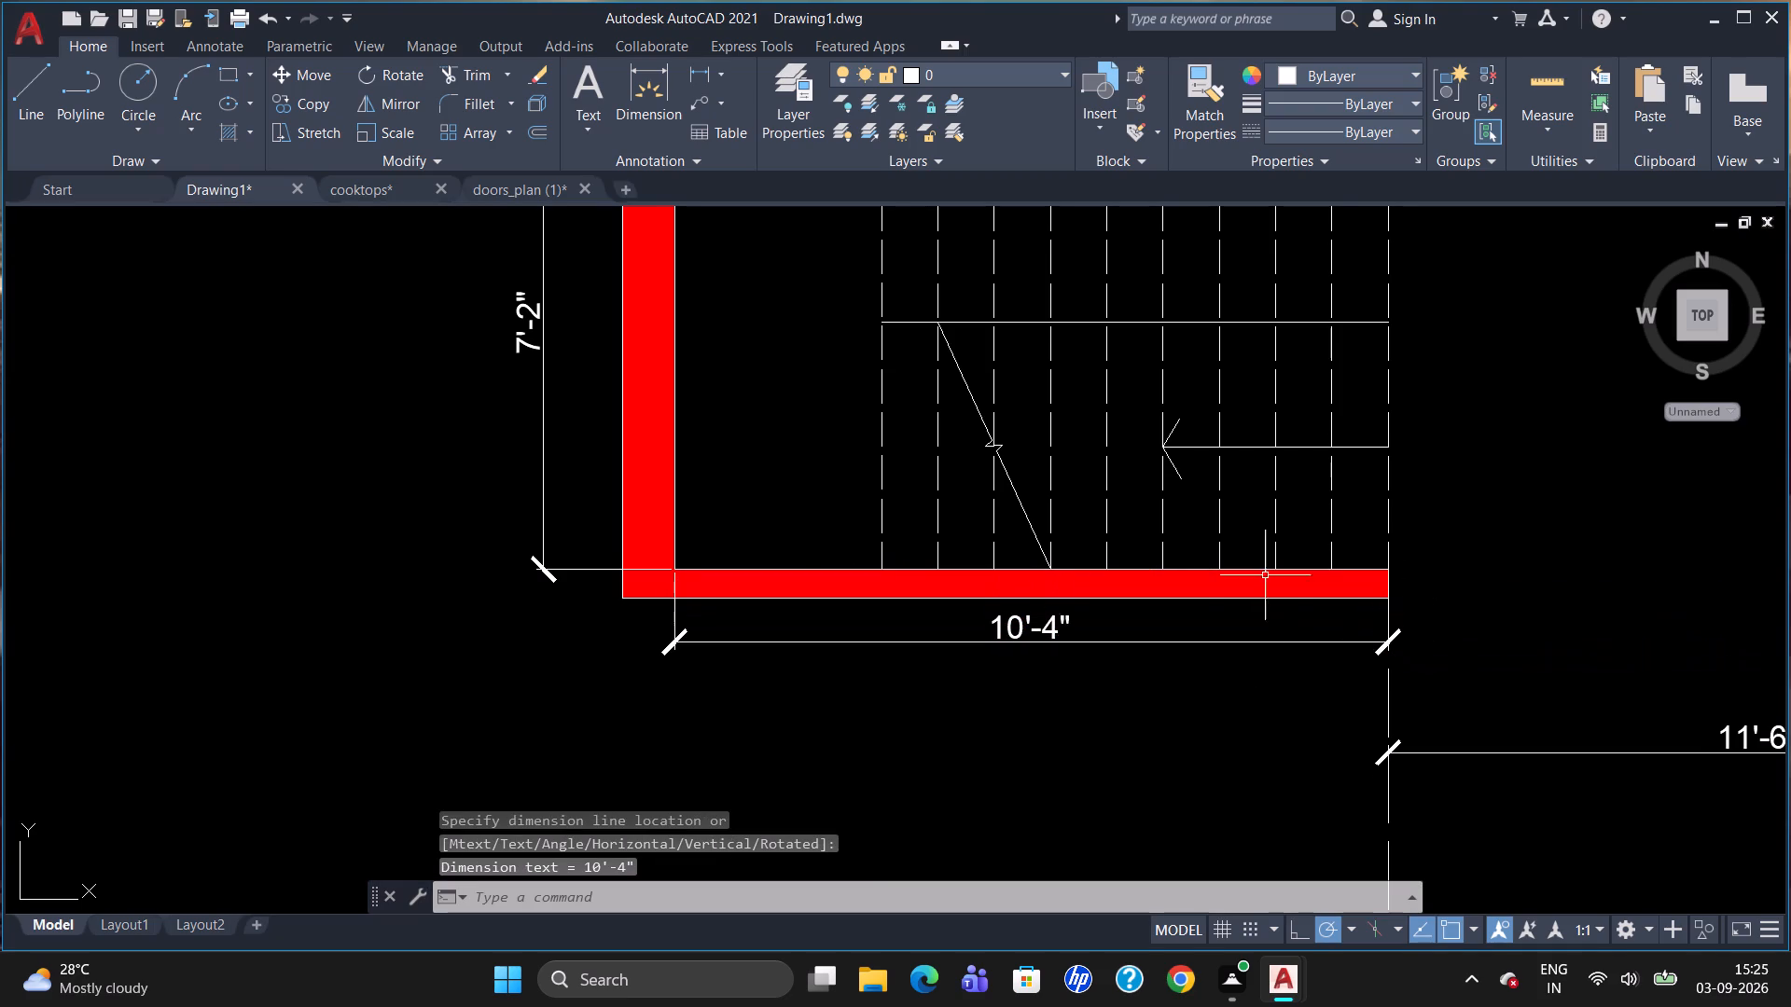
Examine the new staircase dimensions and the rest of the plan, including the overall dimensions.
scroll(1250, 559, "down", 1)
scroll(1387, 450, "up", 2)
scroll(1217, 641, "down", 2)
scroll(1441, 439, "up", 2)
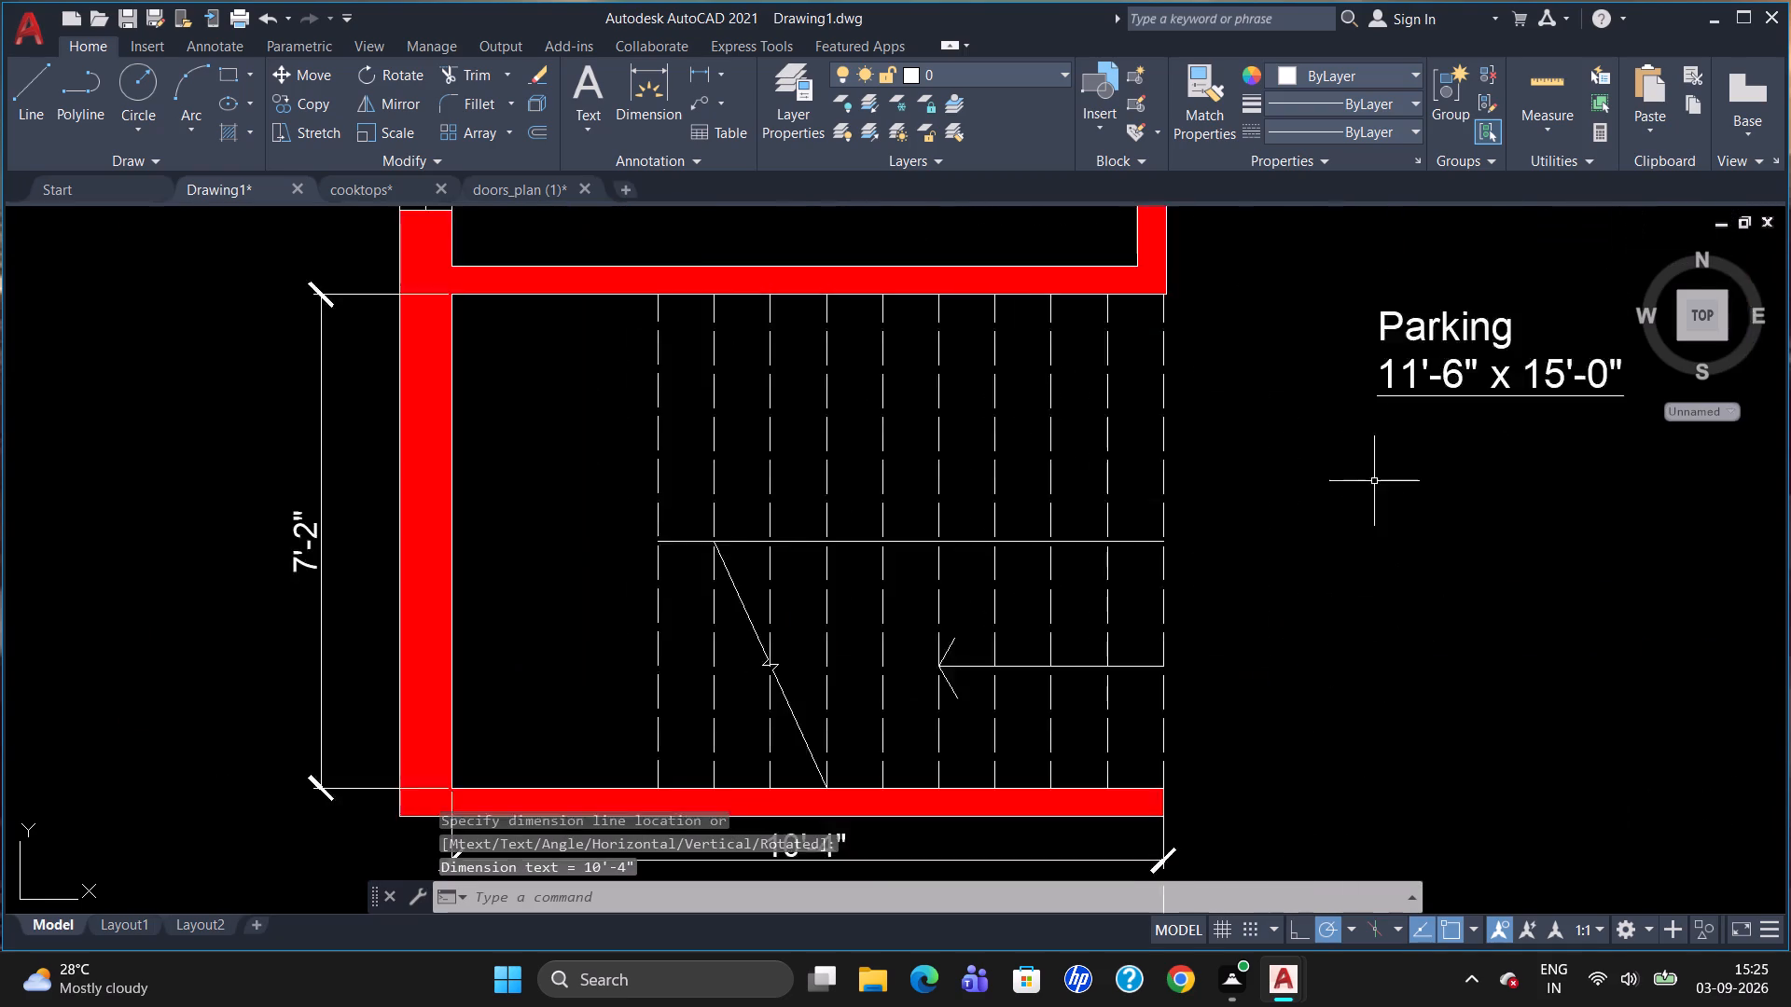
scroll(1205, 662, "down", 3)
scroll(1406, 476, "up", 2)
scroll(1306, 757, "down", 2)
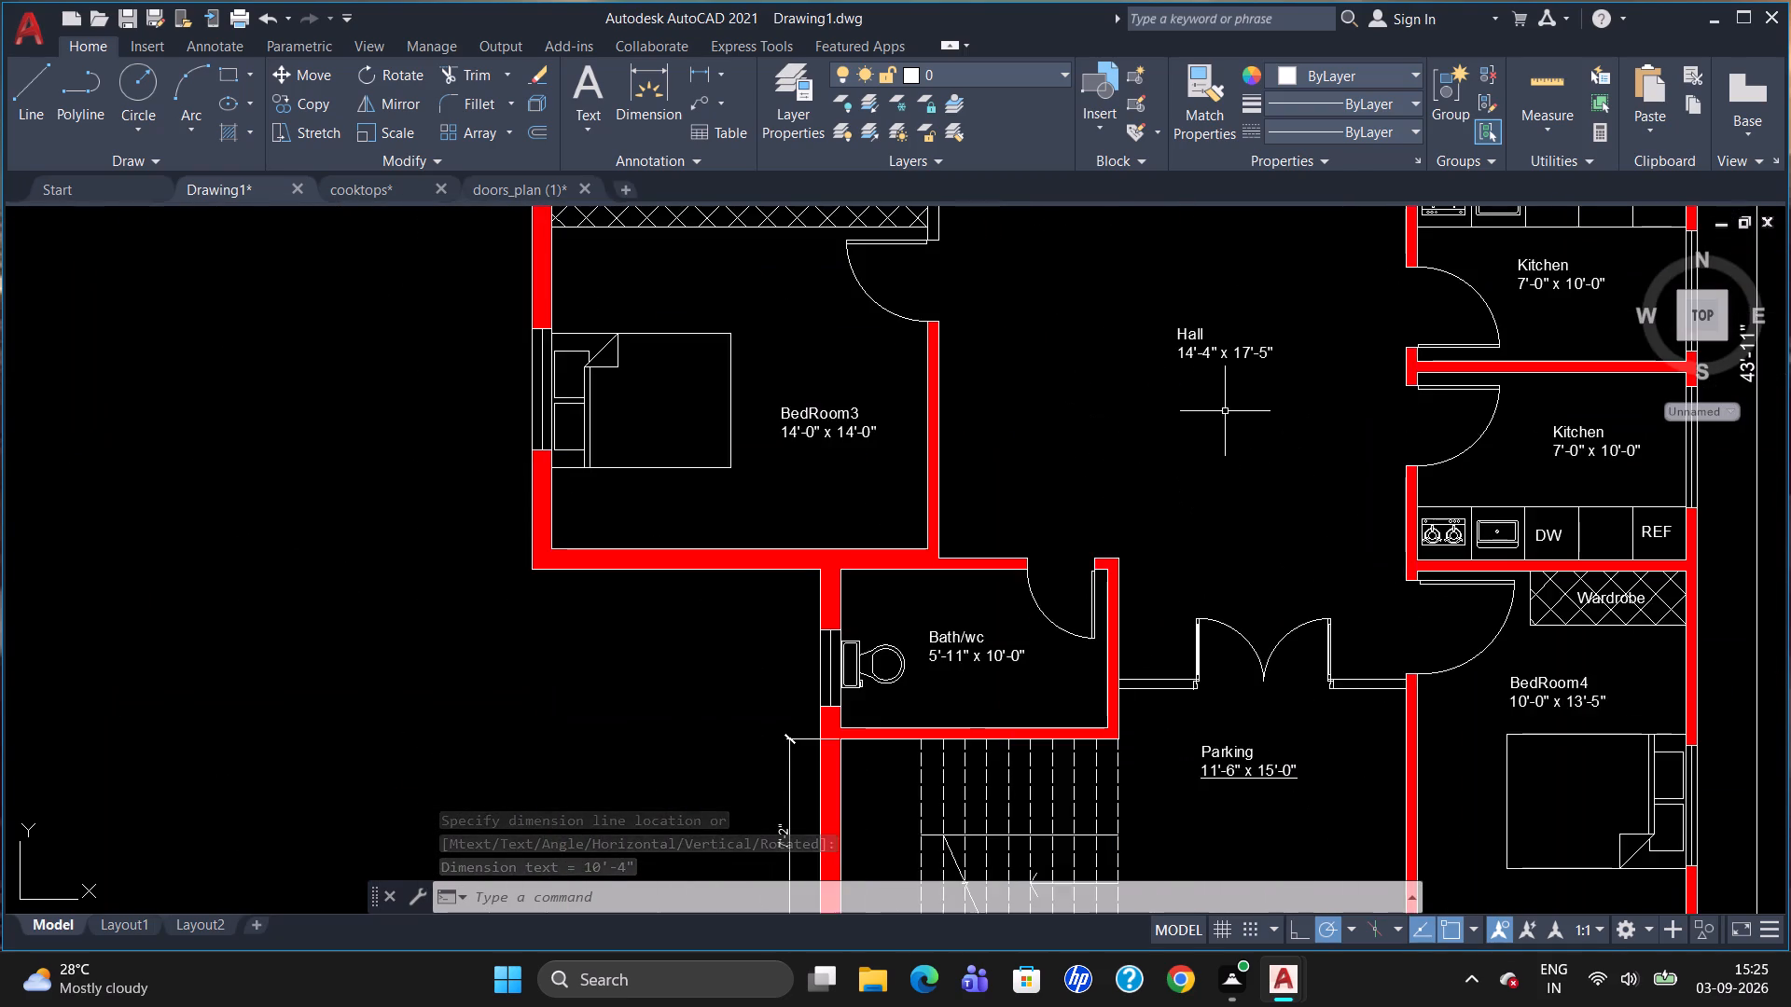
scroll(1222, 408, "up", 2)
scroll(1143, 505, "down", 3)
scroll(1304, 371, "up", 2)
scroll(1163, 495, "down", 2)
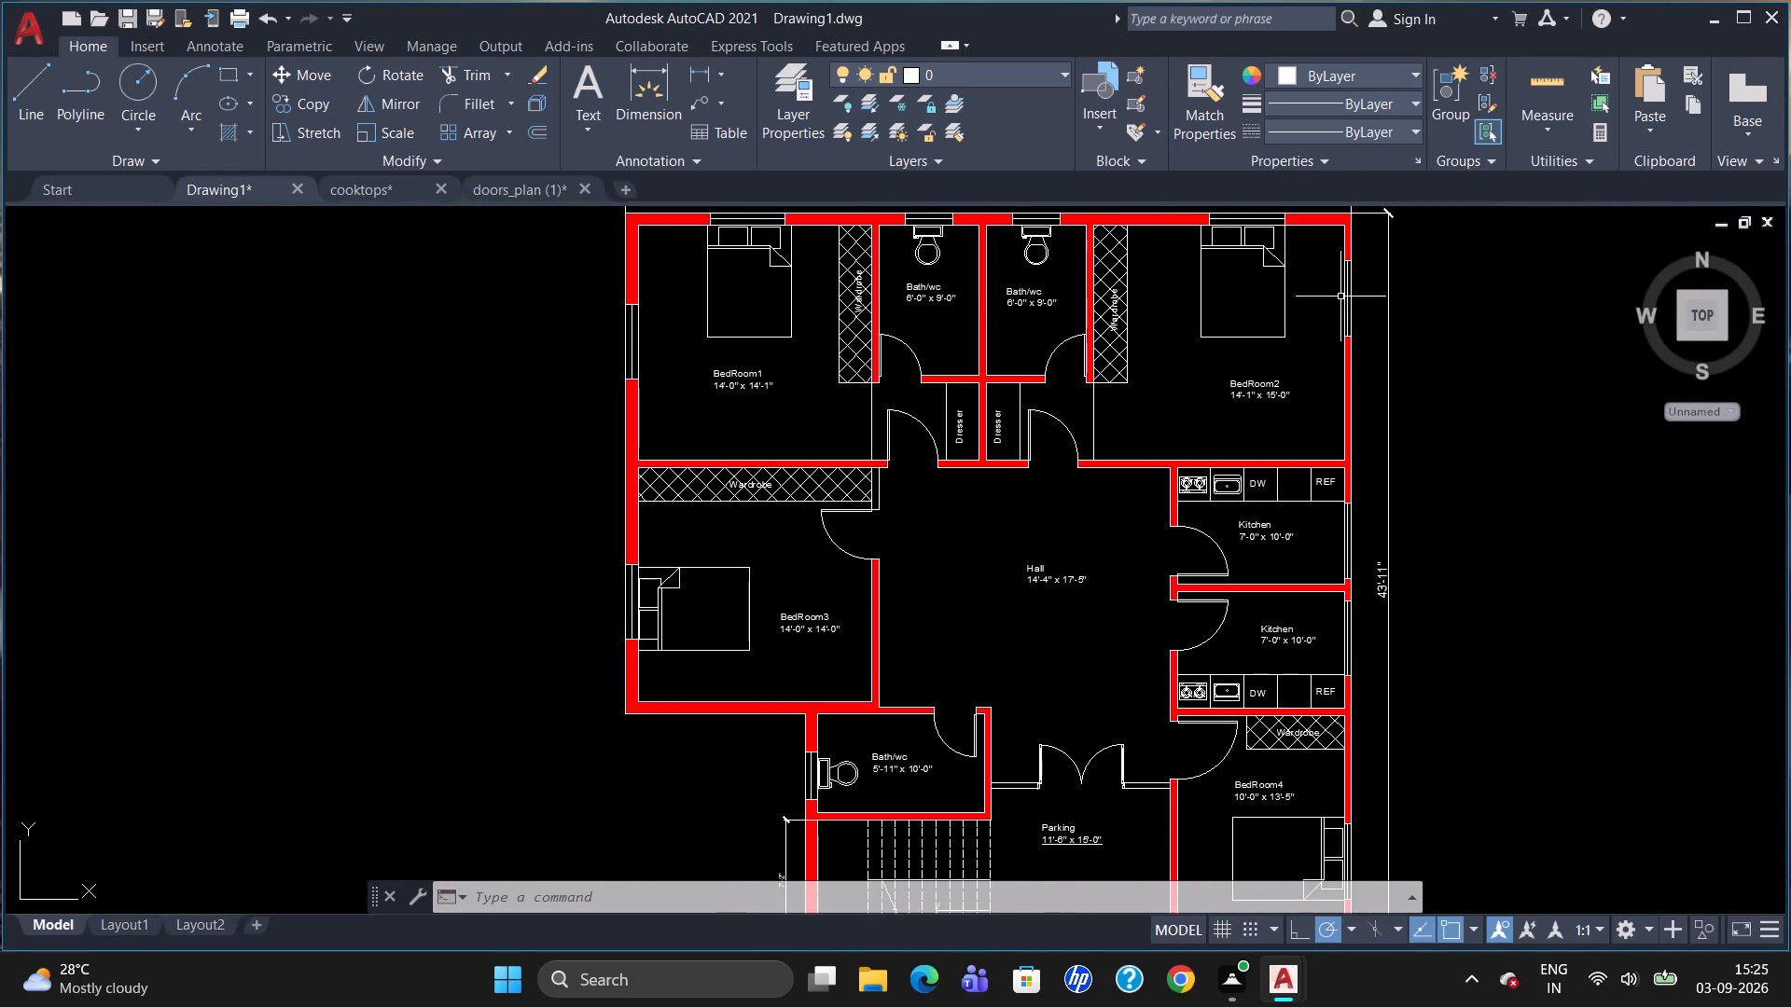
scroll(1329, 280, "up", 2)
scroll(1298, 374, "down", 2)
scroll(956, 336, "up", 1)
scroll(955, 337, "down", 2)
scroll(1185, 400, "up", 1)
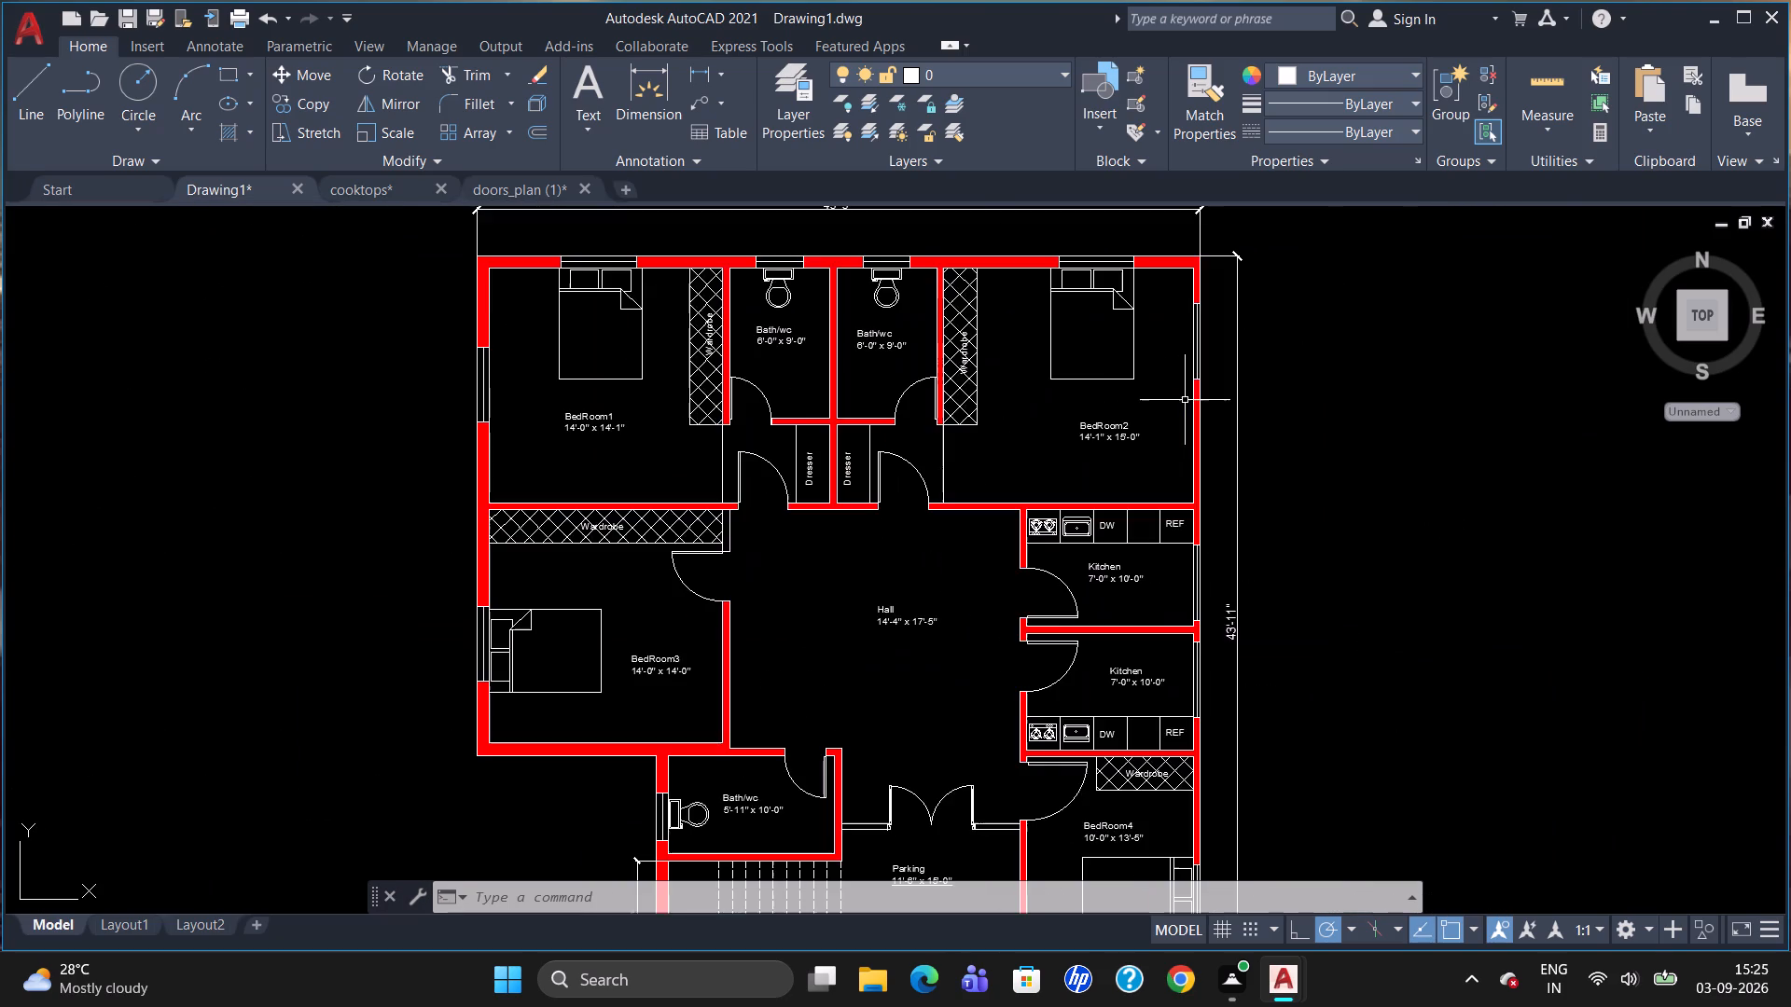
scroll(1207, 407, "down", 1)
Turn on Clean Screen and bring the whole dimensioned floor plan into view.
key("ctrl+0")
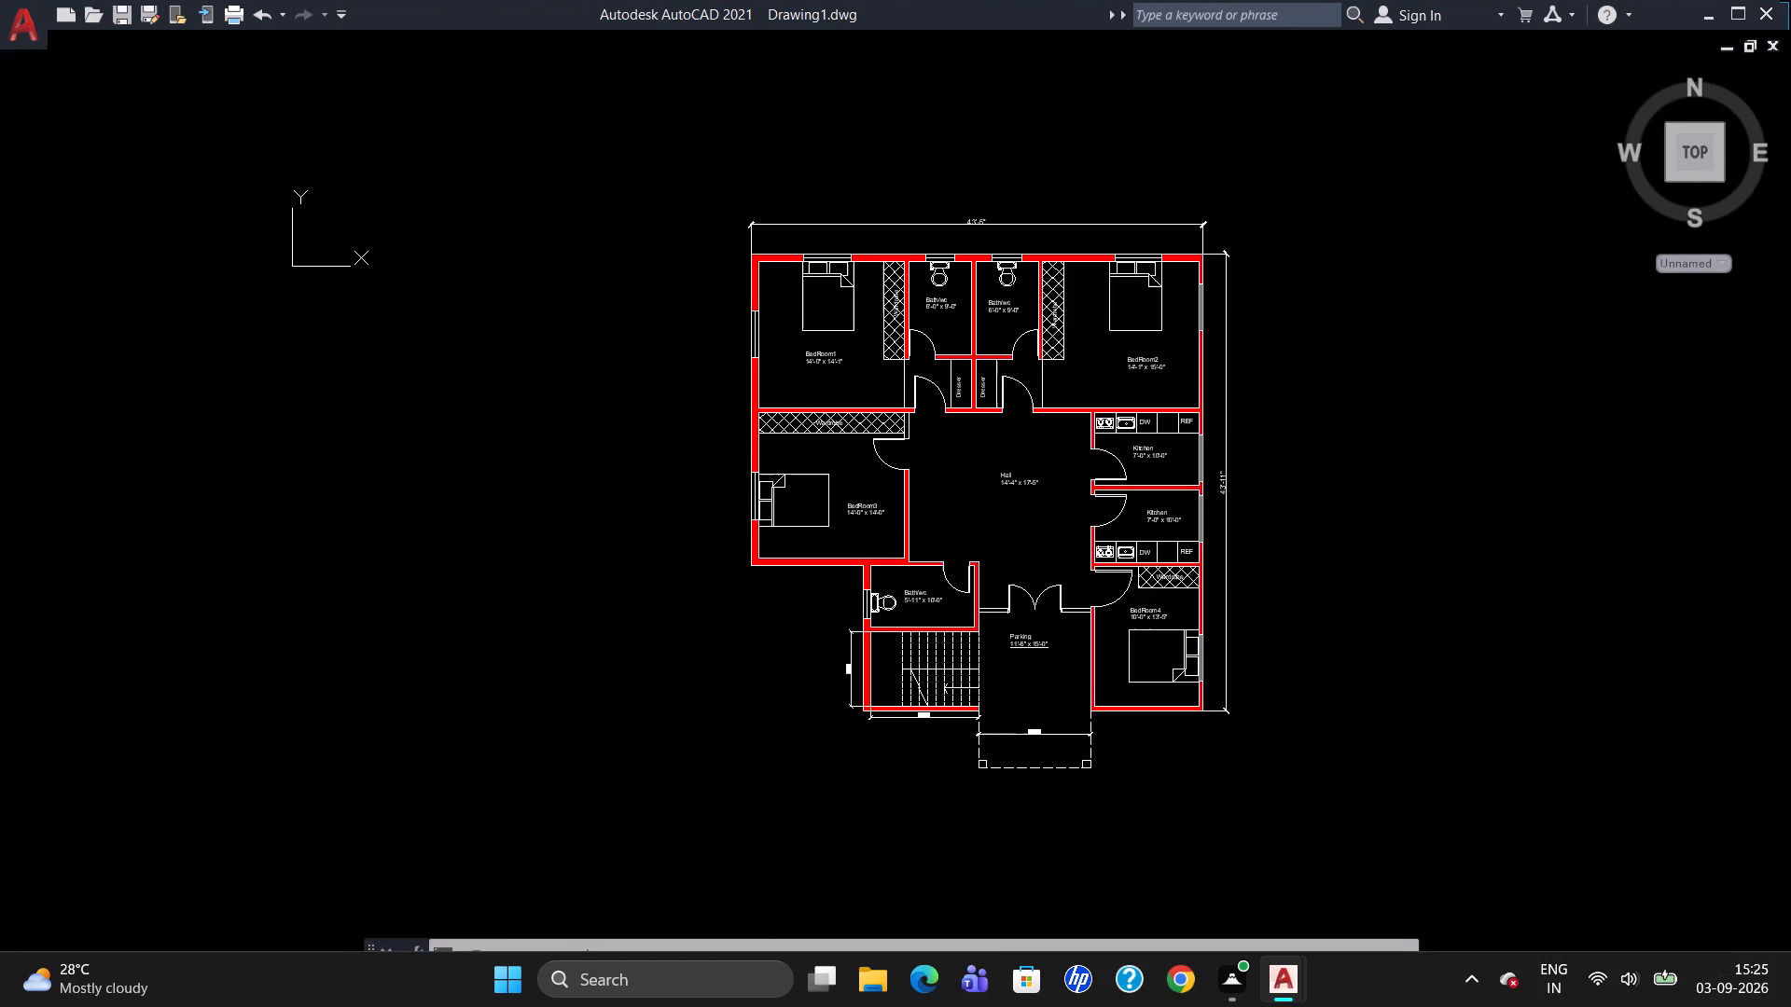
scroll(1408, 330, "up", 1)
scroll(1418, 361, "down", 1)
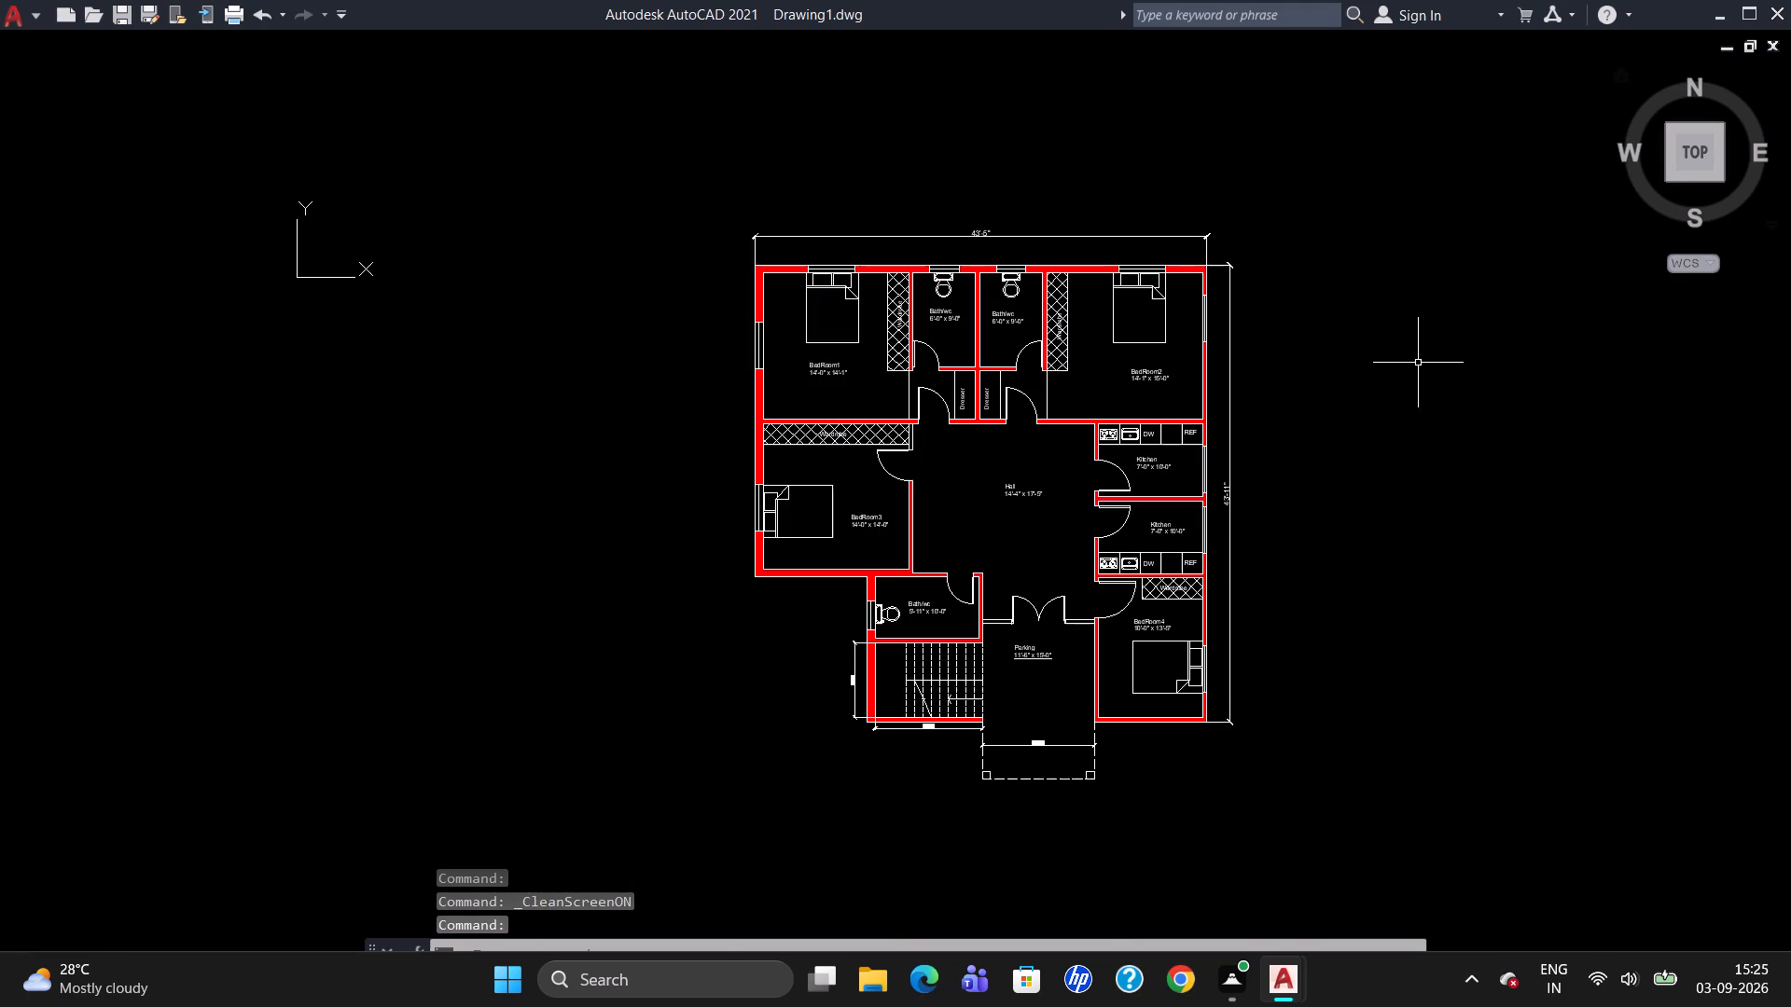
scroll(1301, 562, "up", 1)
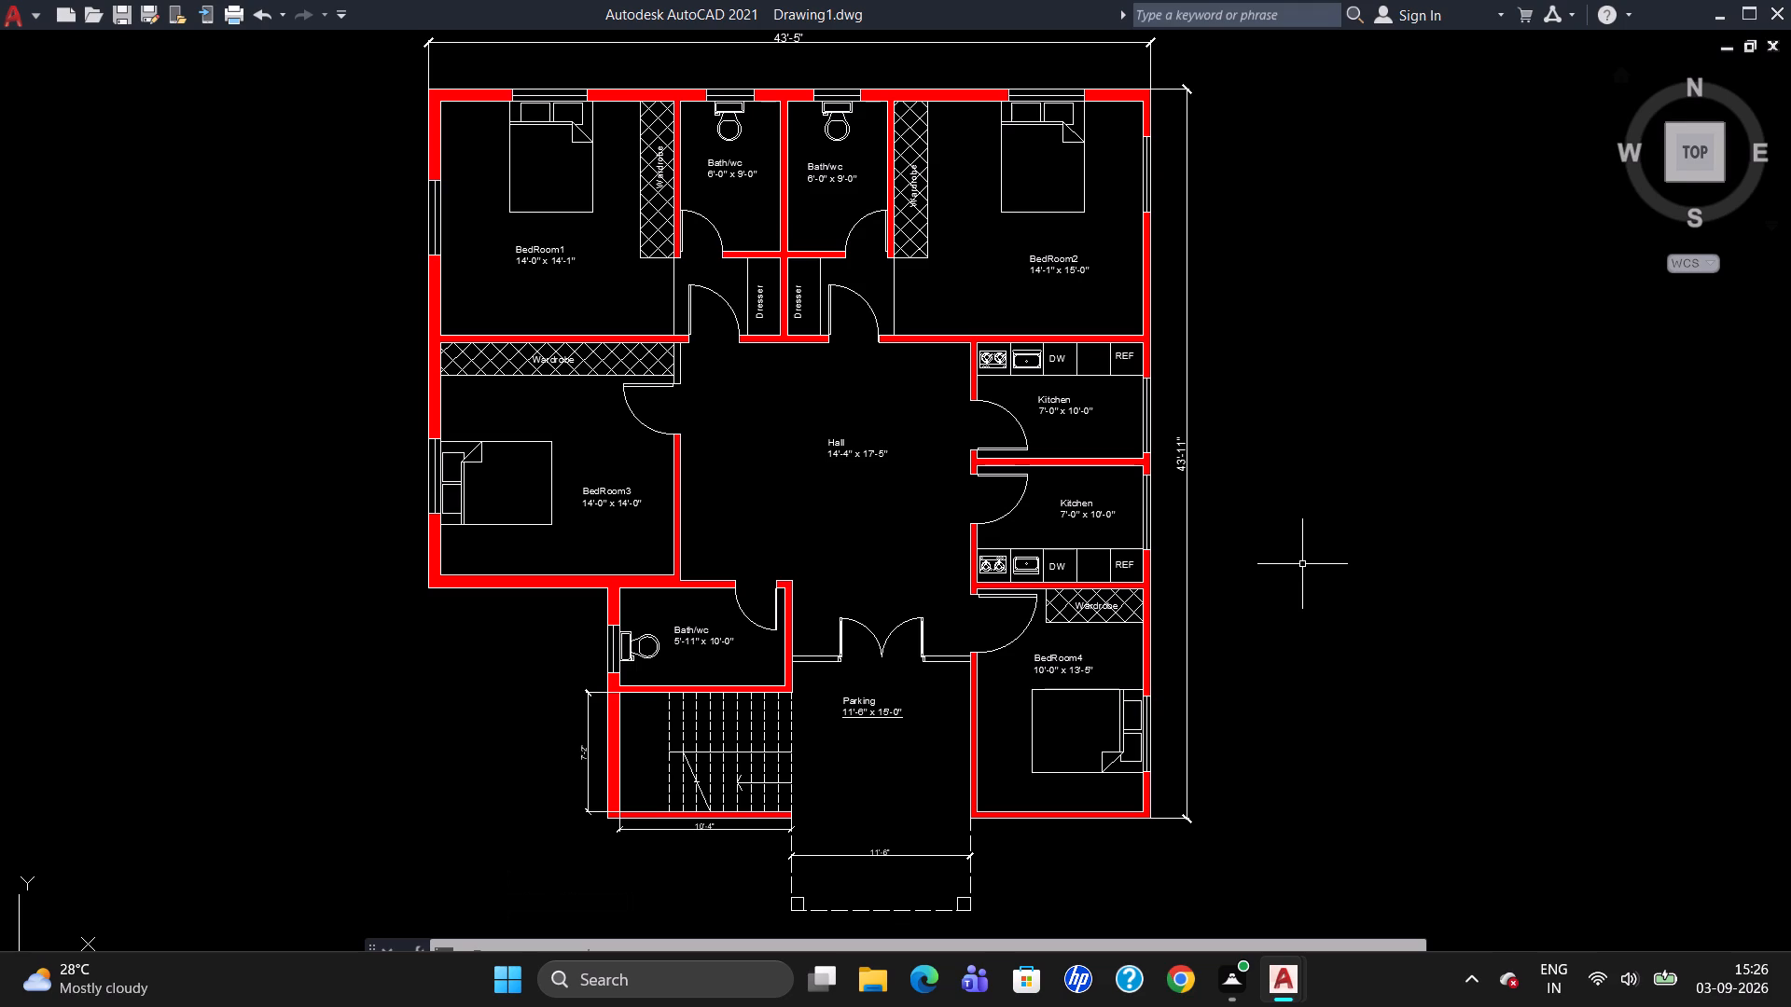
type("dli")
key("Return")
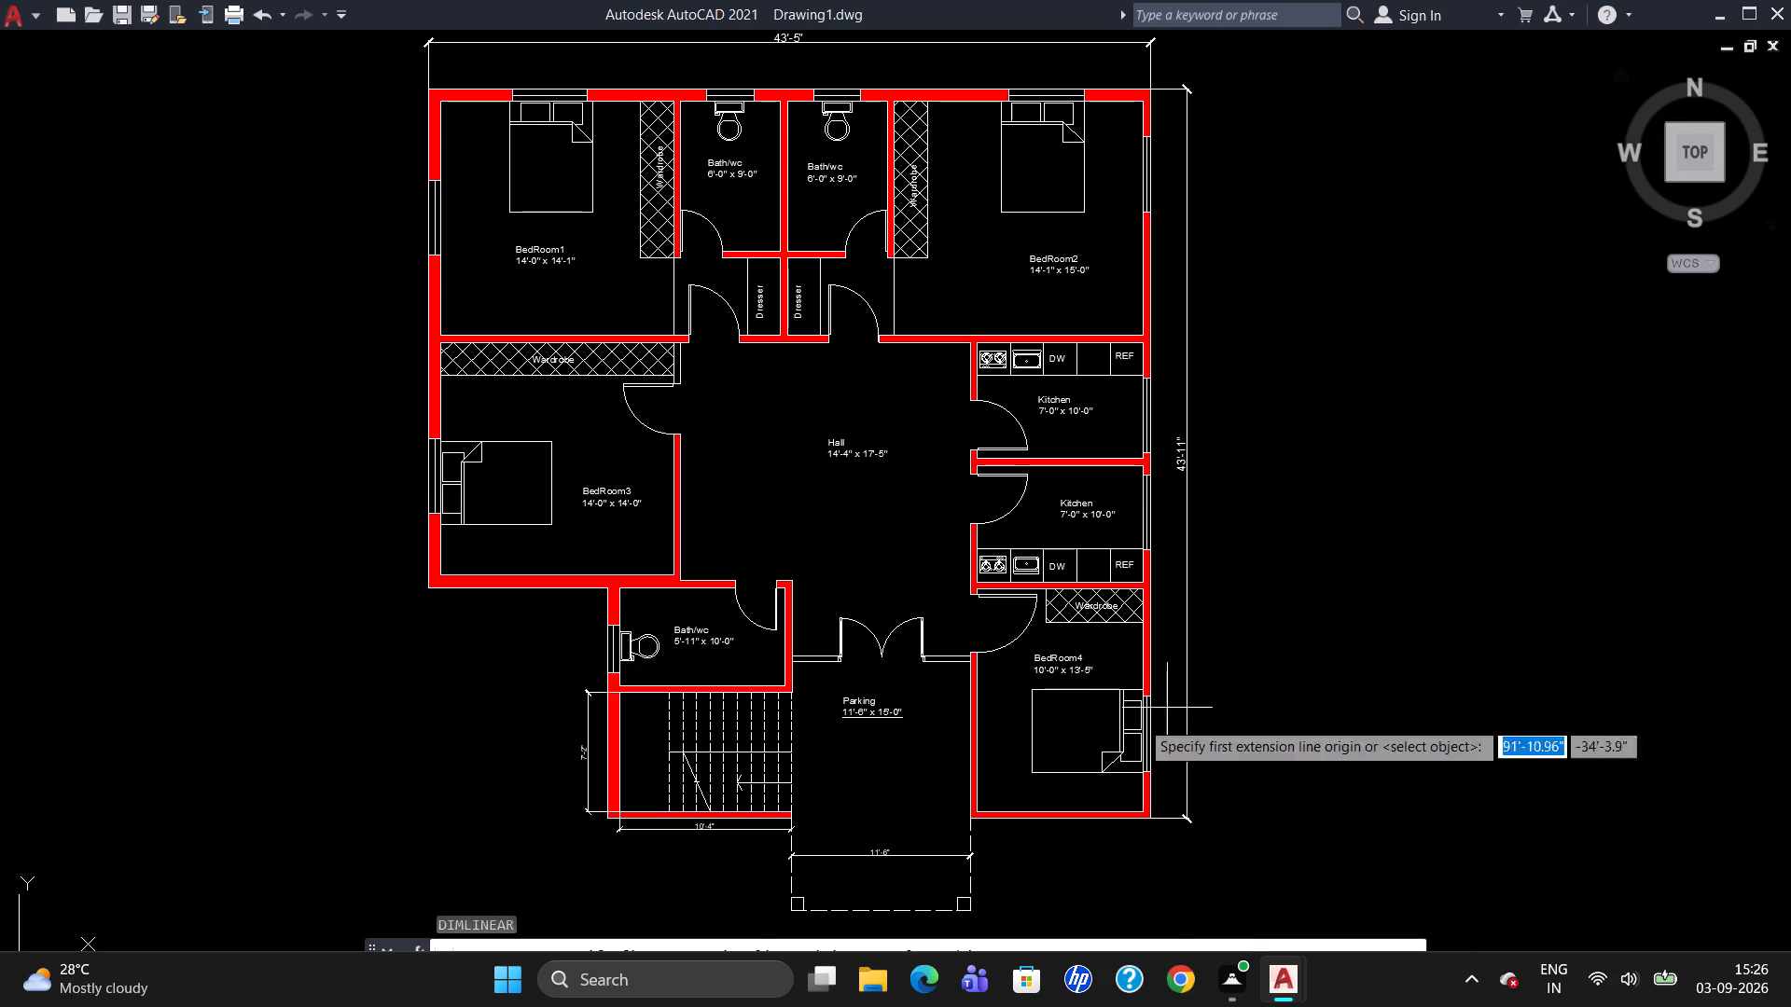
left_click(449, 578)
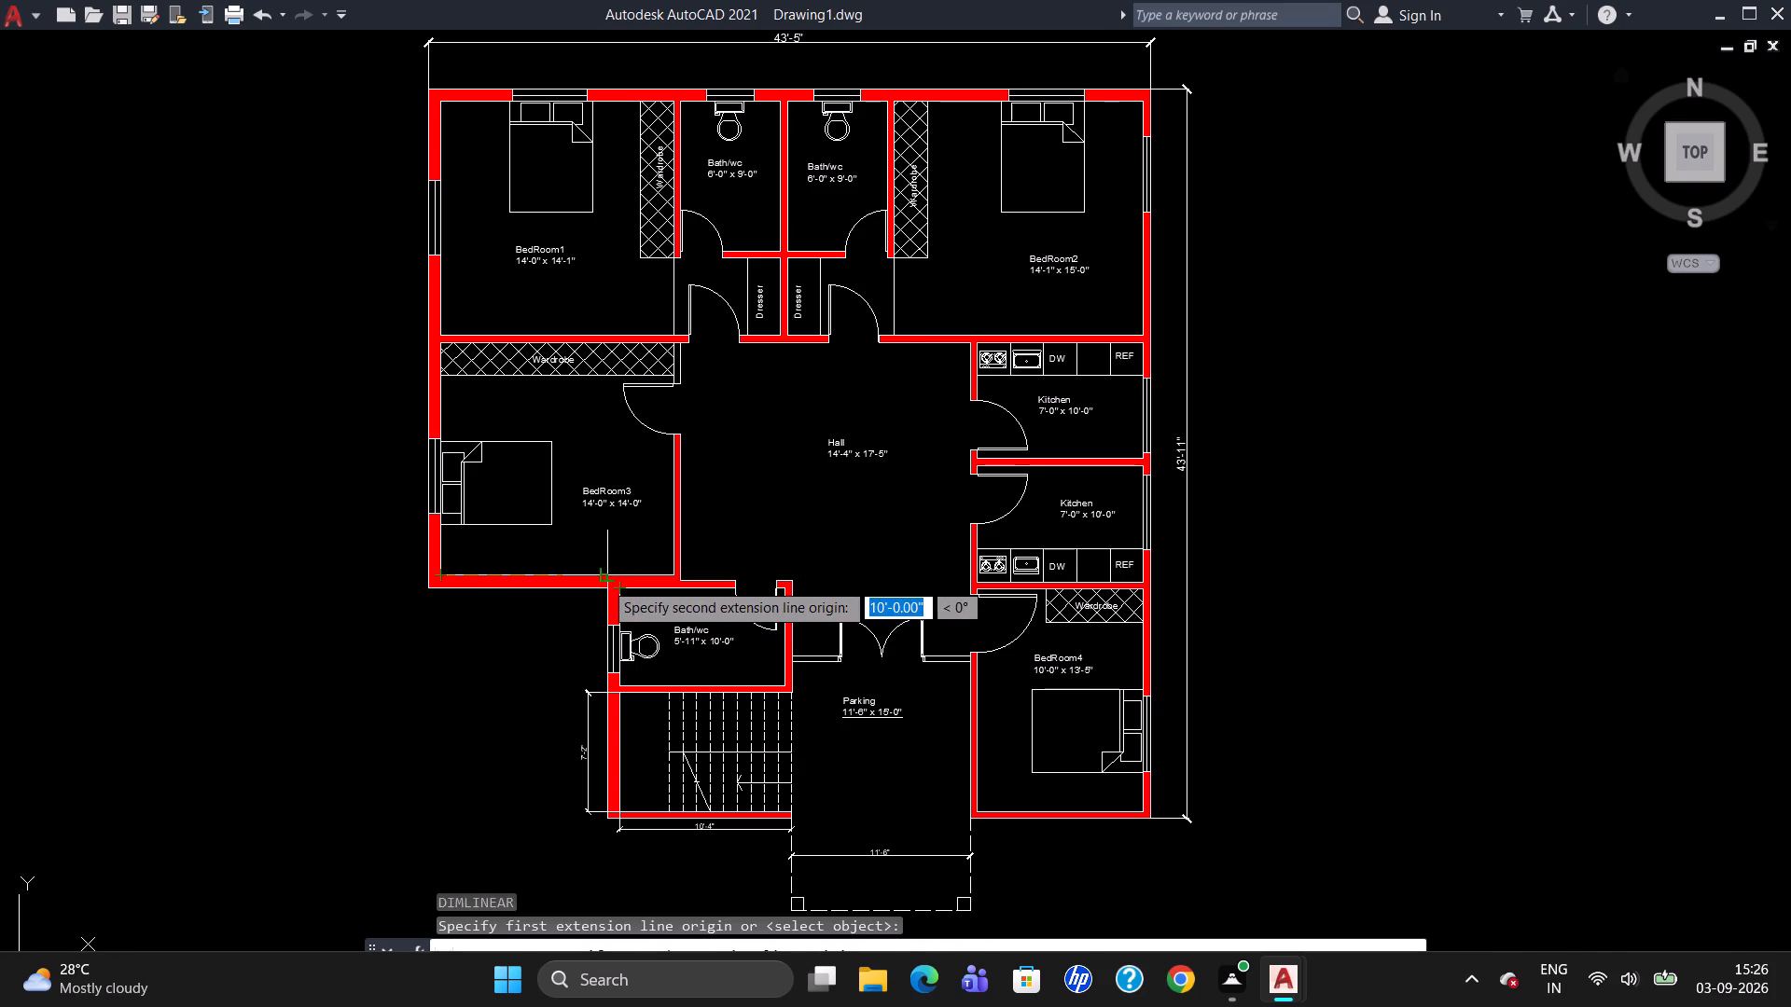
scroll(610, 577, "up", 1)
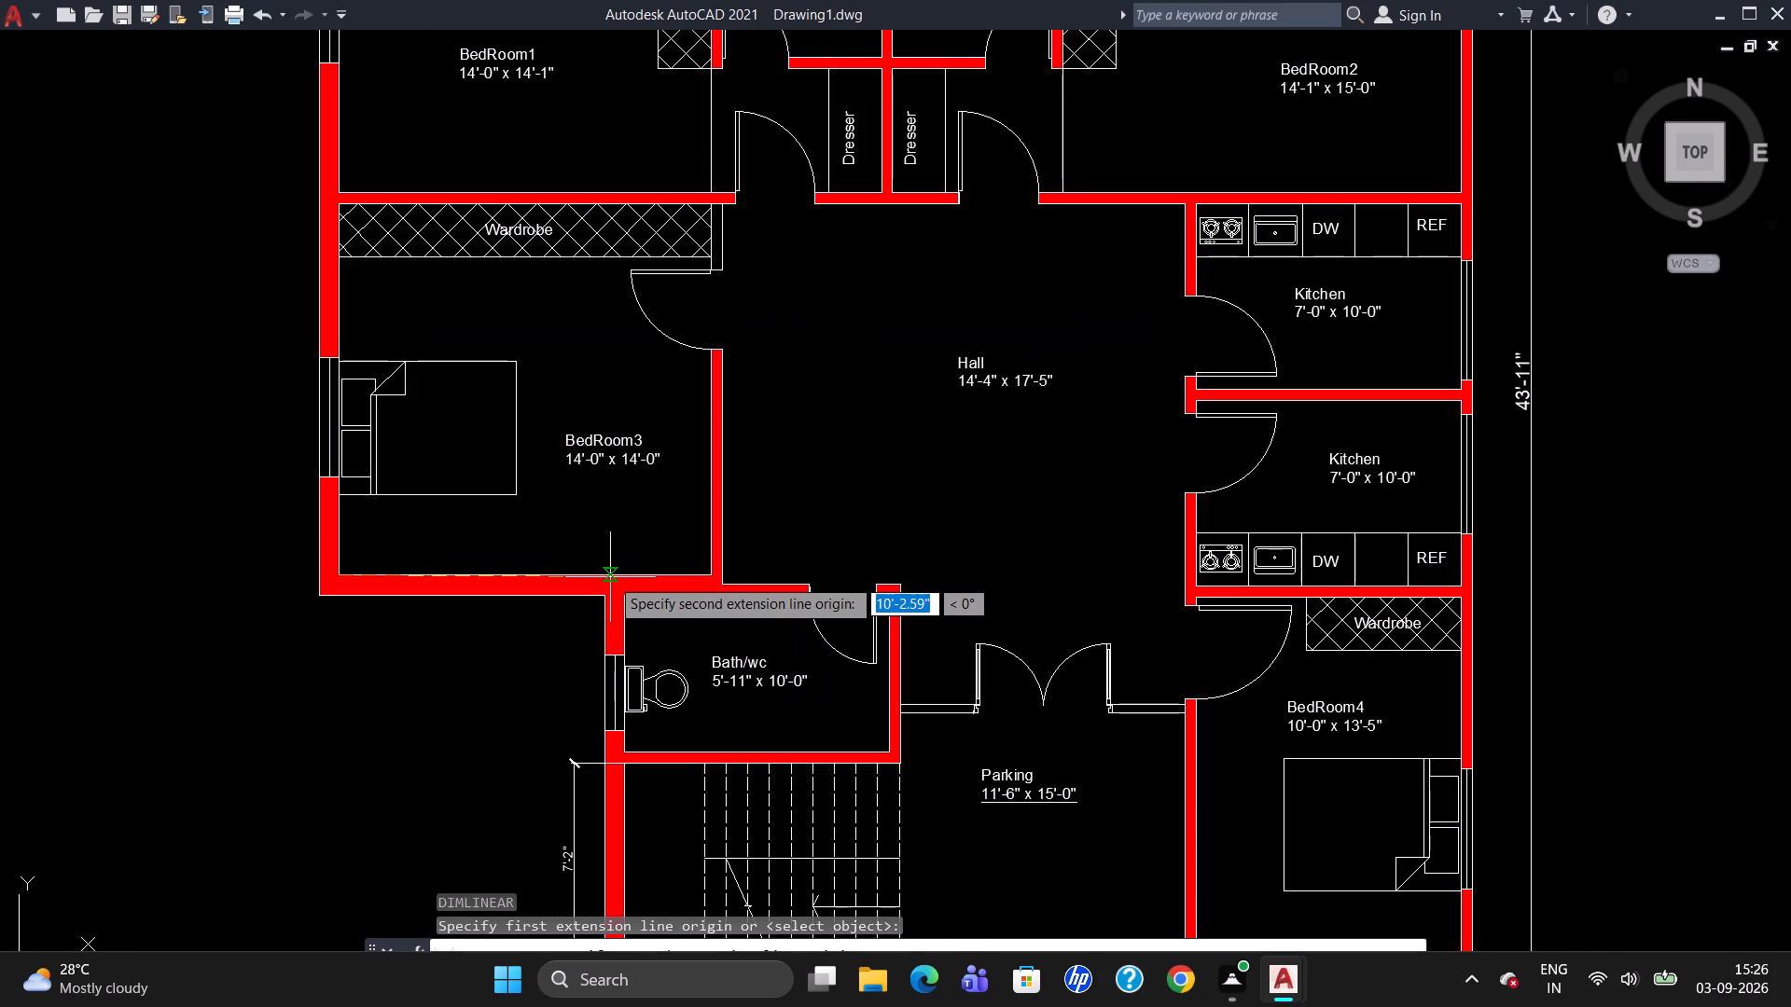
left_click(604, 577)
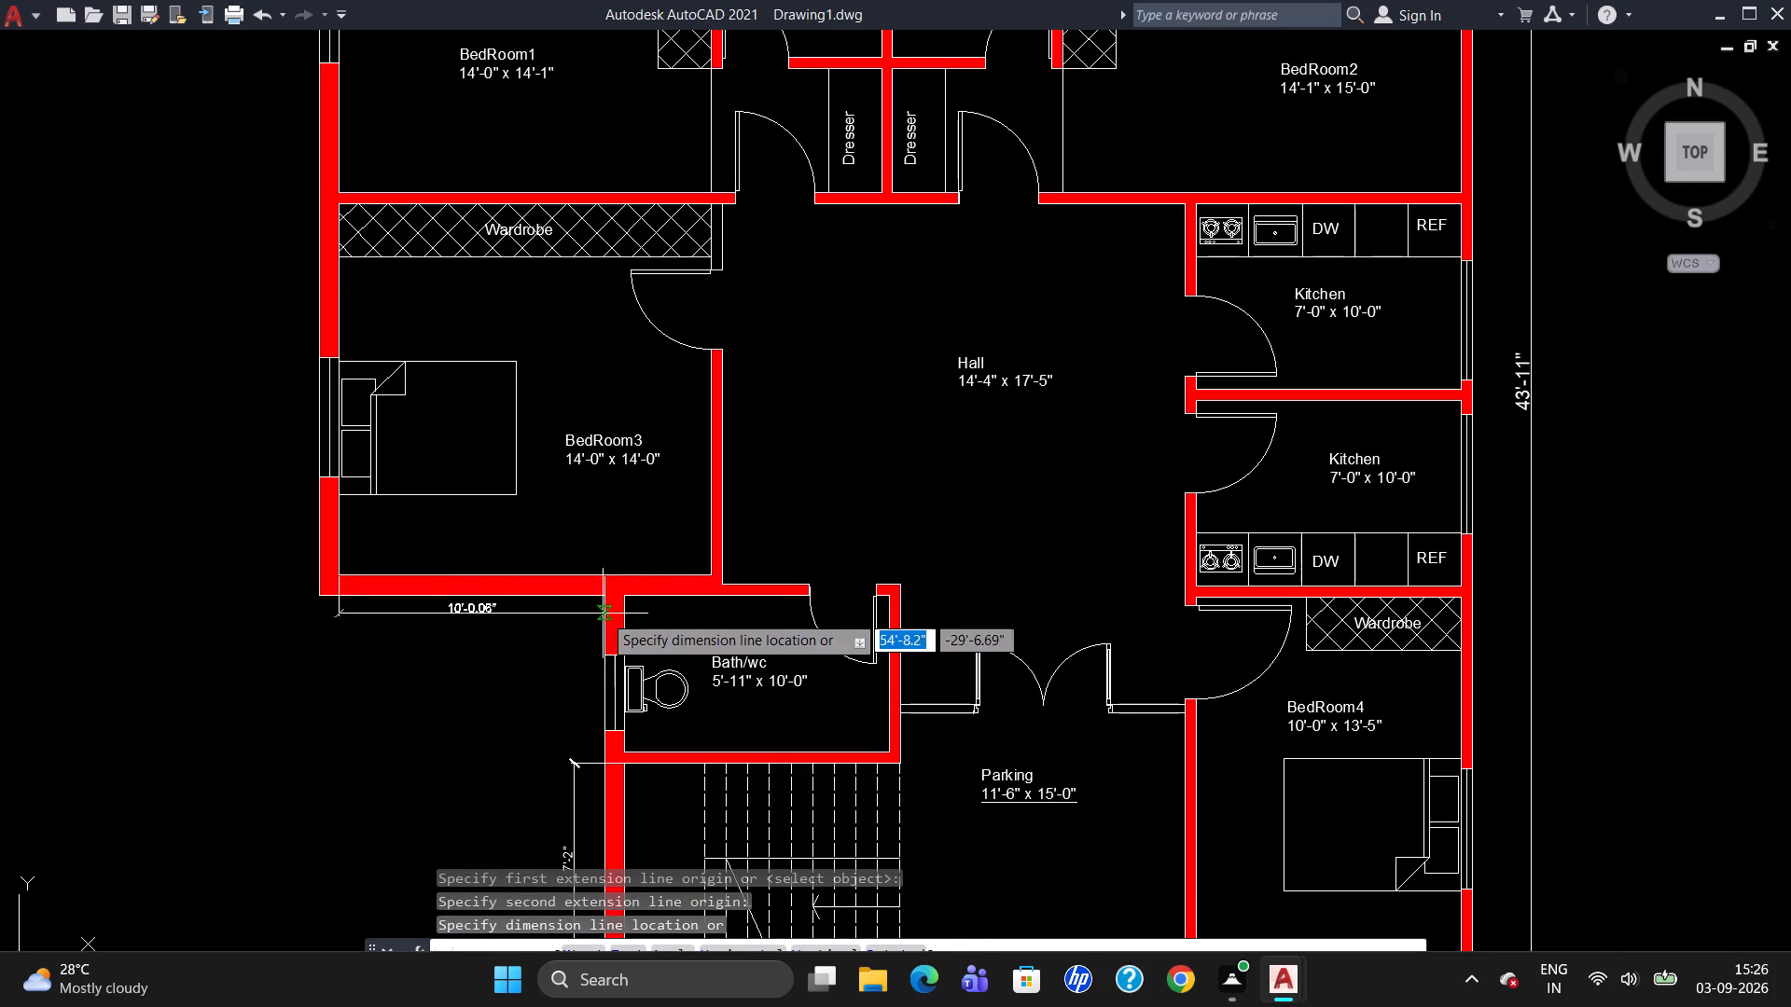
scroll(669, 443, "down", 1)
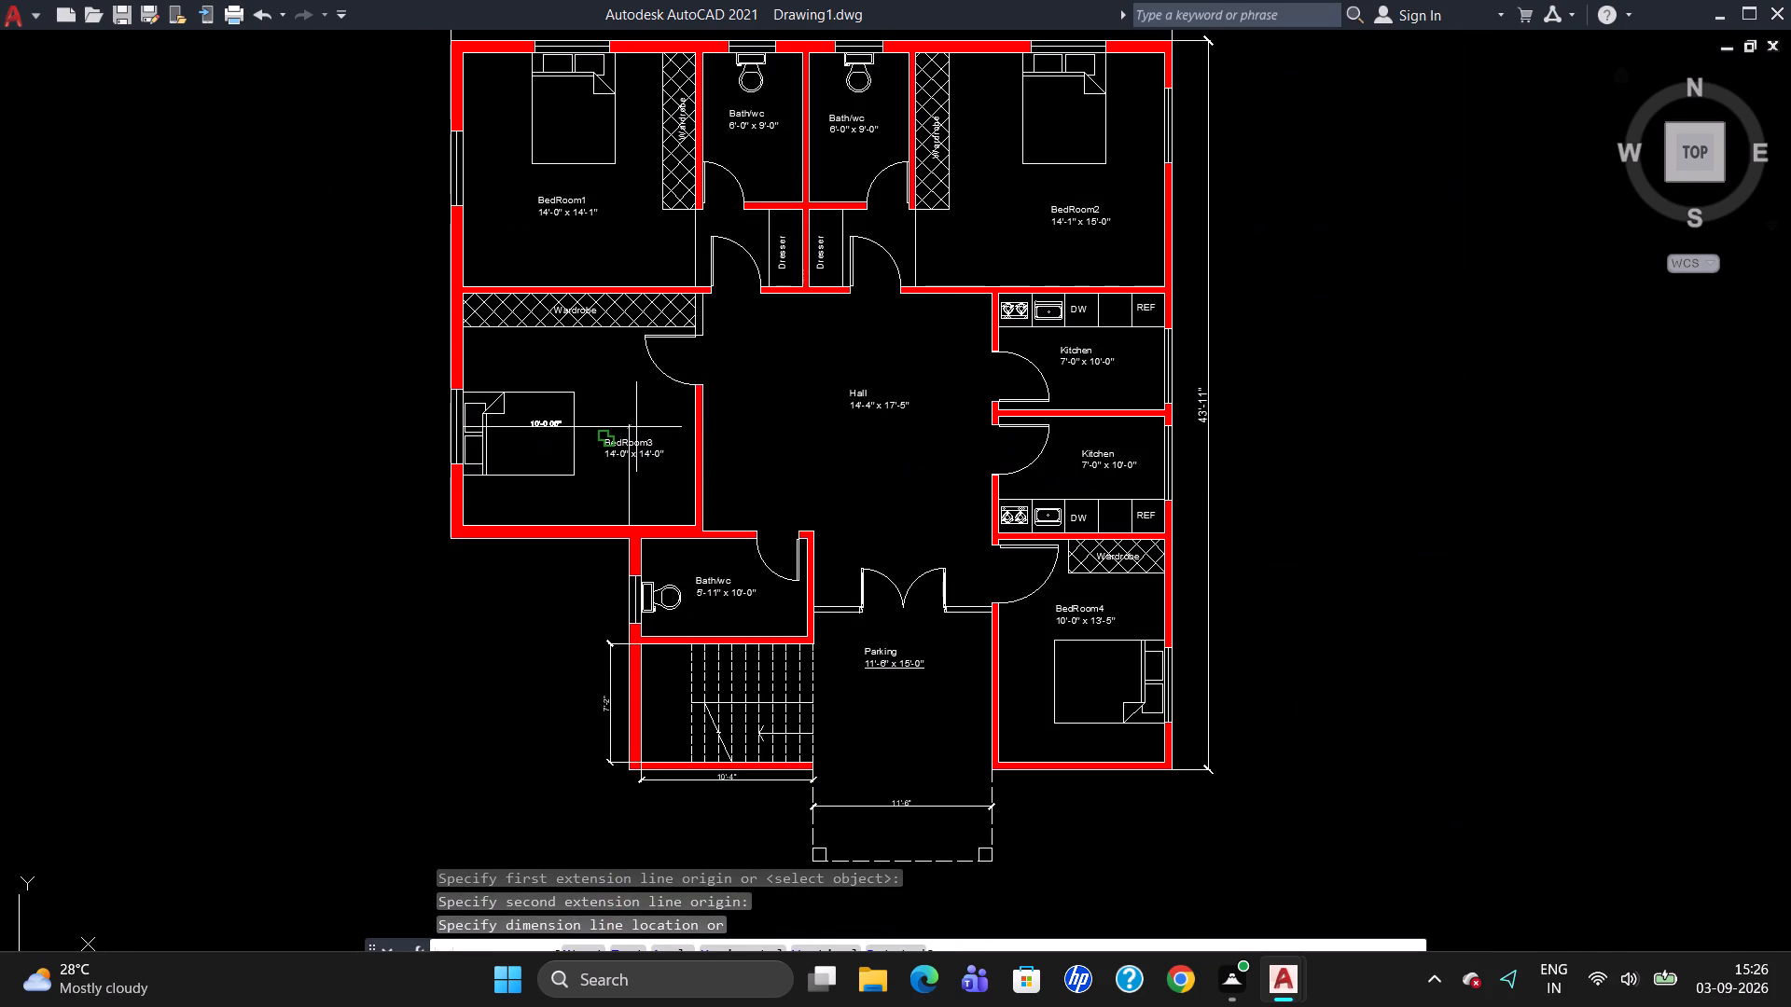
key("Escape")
Add a horizontal linear dimension below BedRoom3's bottom wall, from the Bath/wc outer wall corner to the left outer wall's inner face.
type("dli")
key("Return")
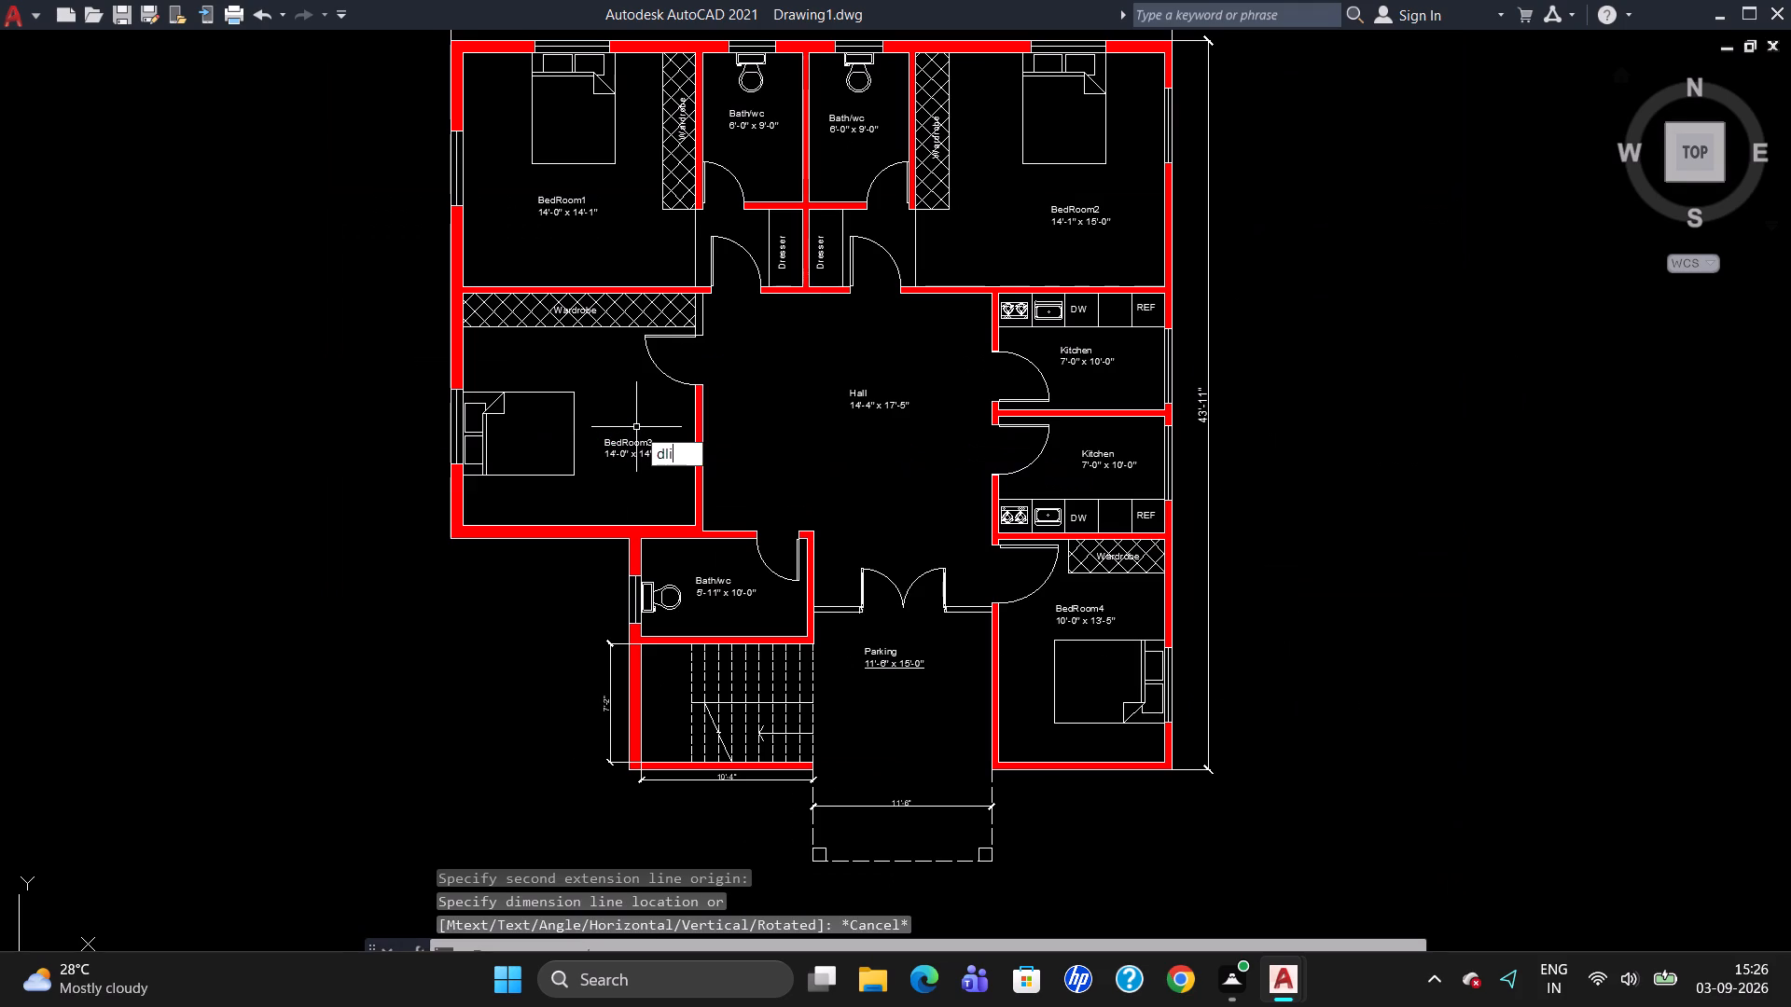
scroll(628, 545, "up", 2)
left_click(628, 531)
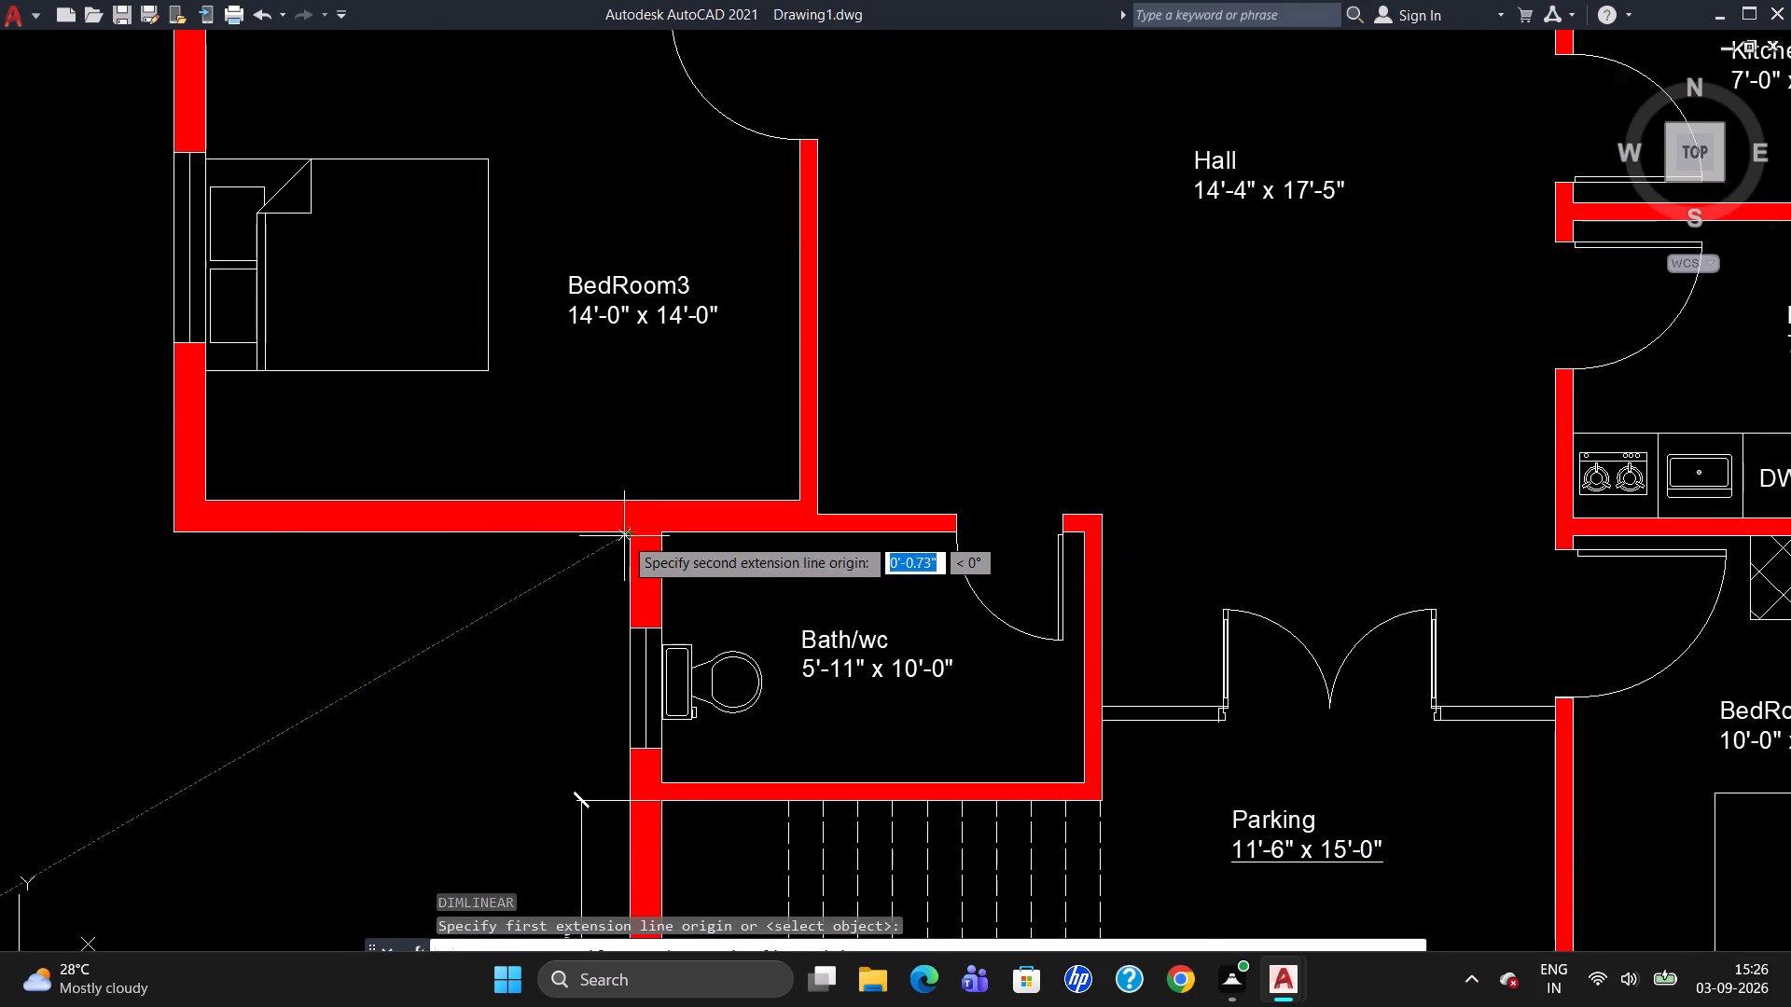
left_click(205, 533)
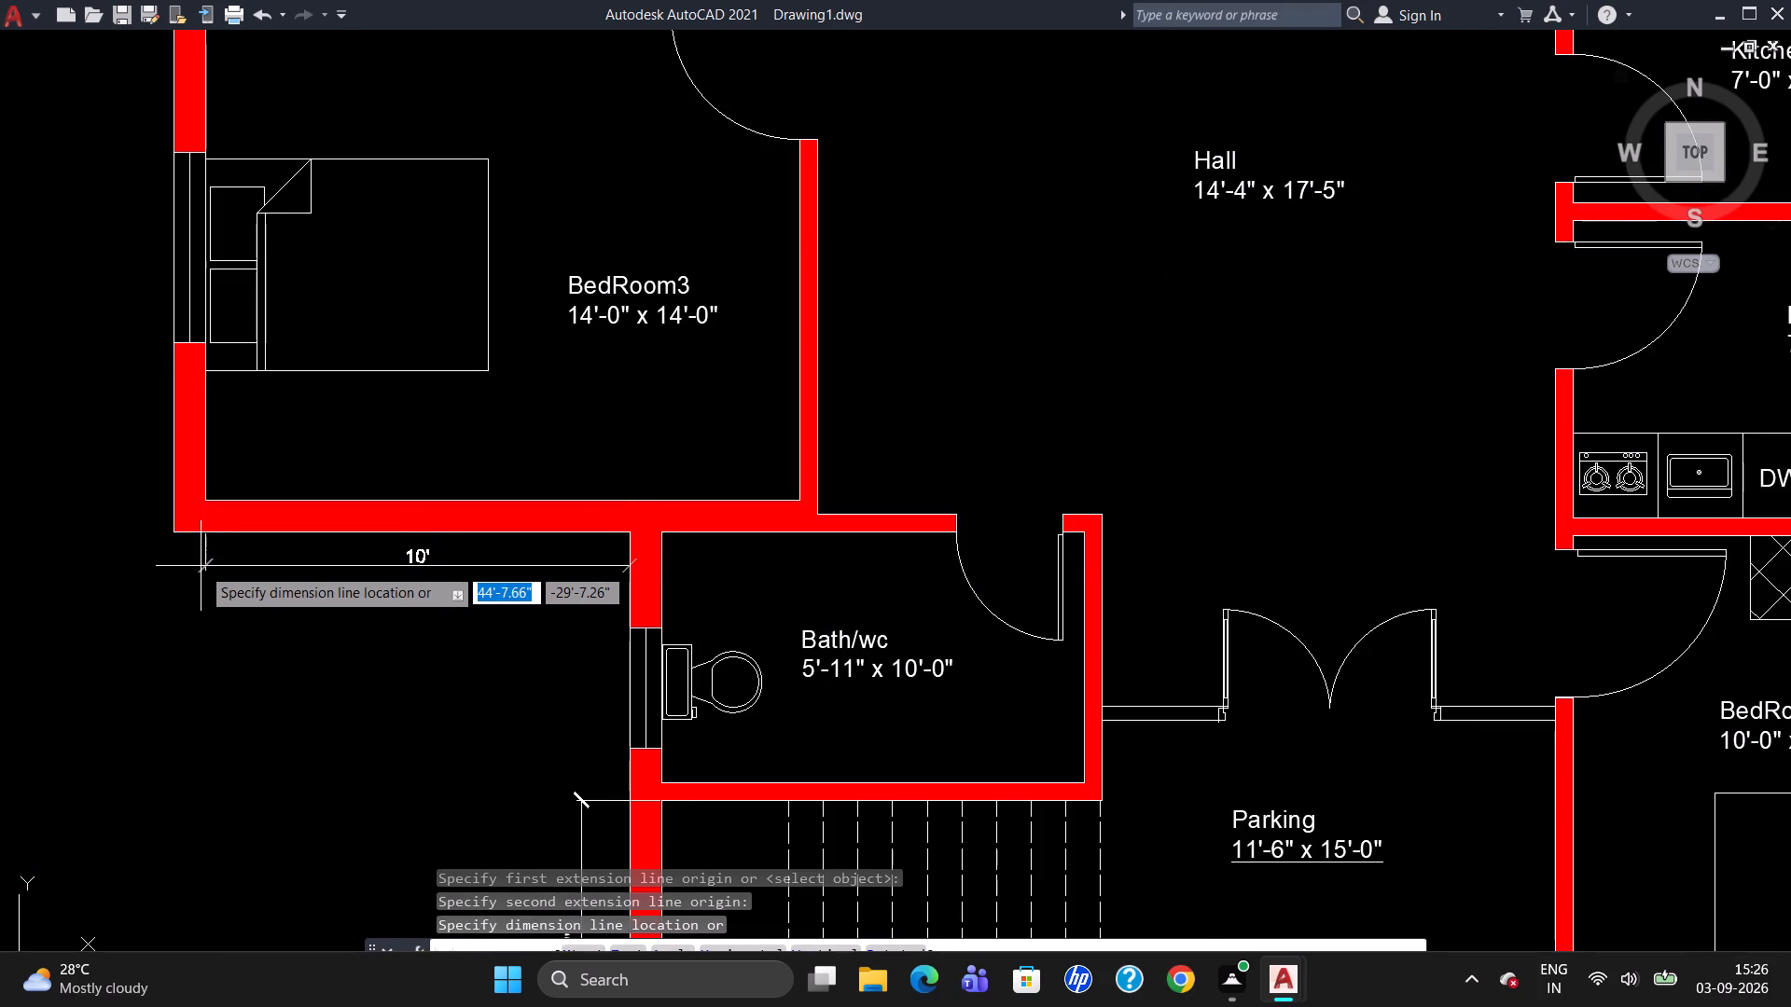
left_click(201, 566)
scroll(438, 463, "down", 2)
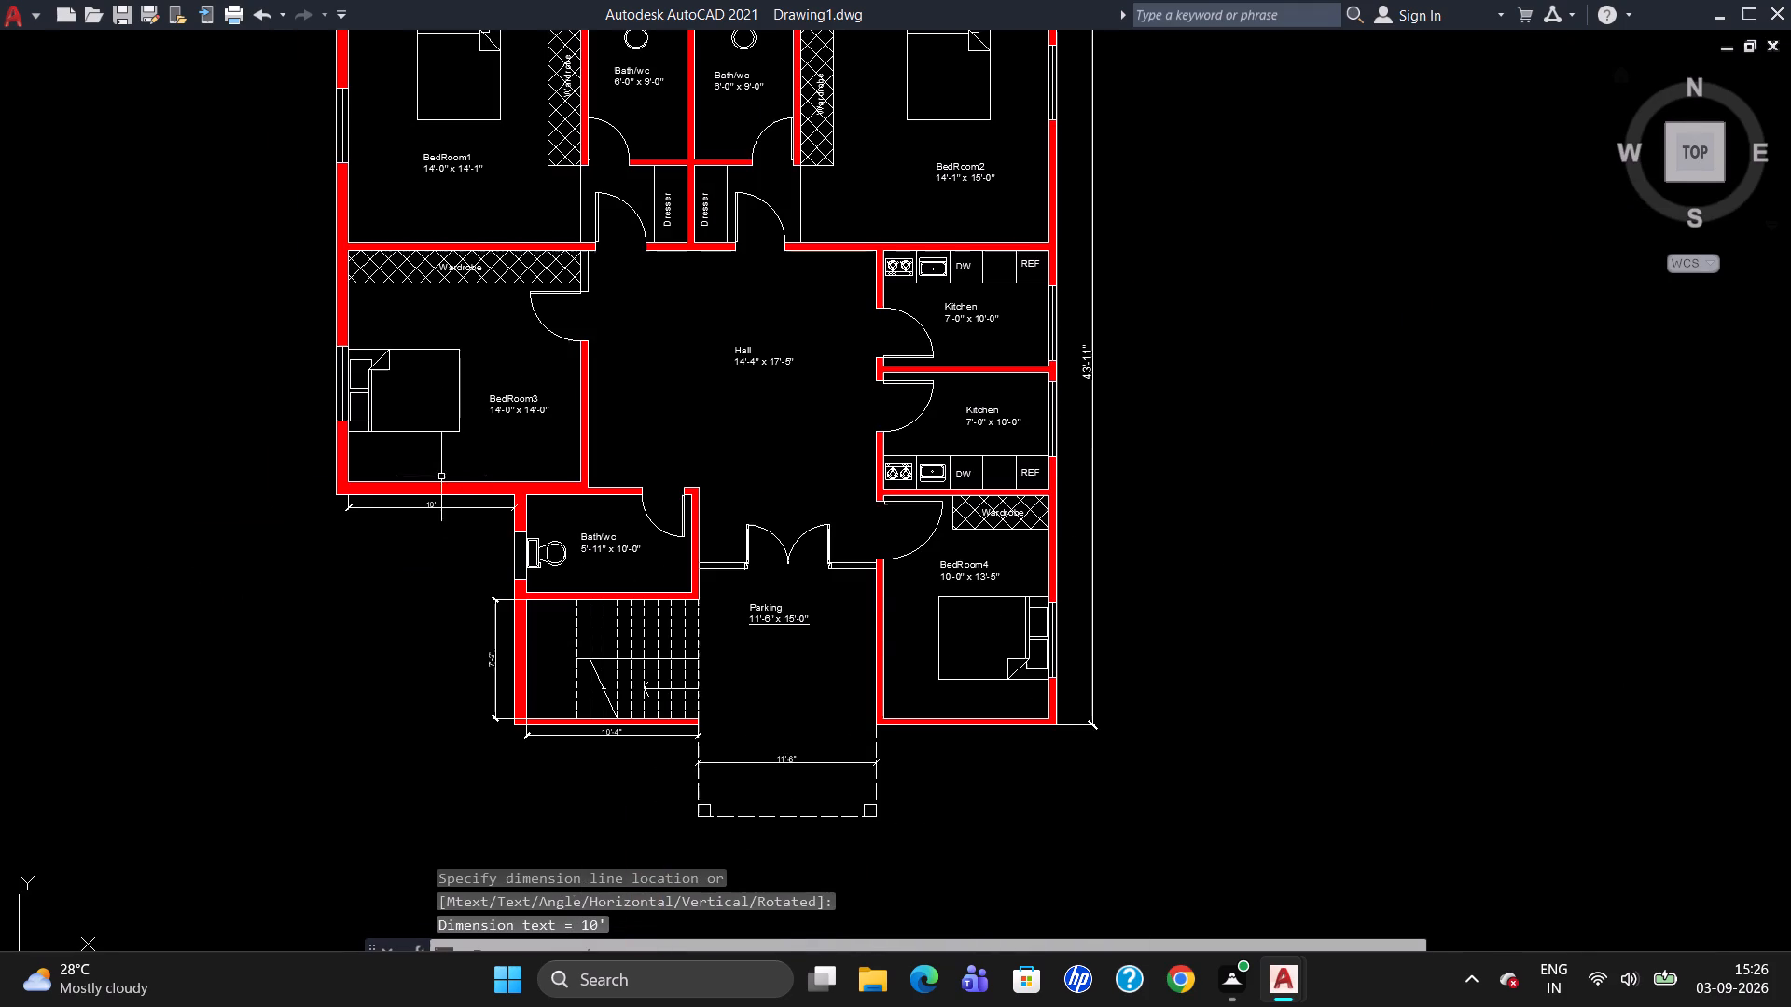
Turn off Clean Screen and bring the whole dimensioned floor plan into view.
scroll(651, 365, "up", 2)
scroll(796, 477, "down", 2)
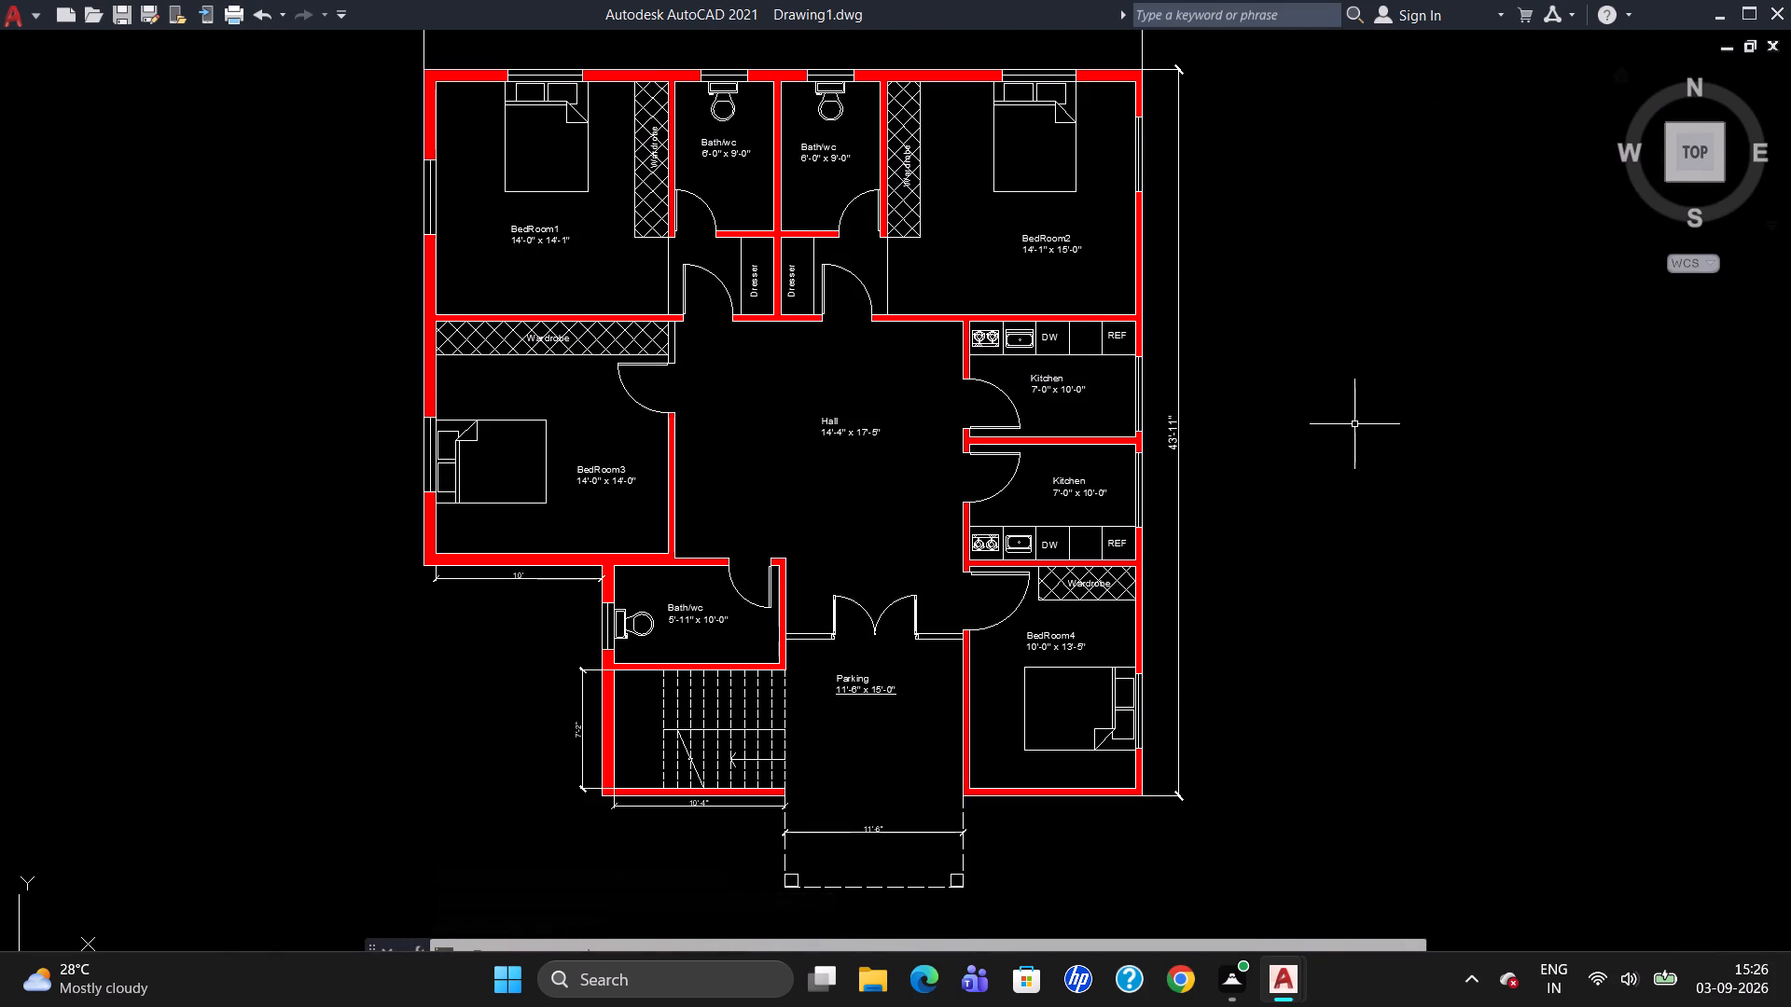
scroll(1324, 473, "down", 1)
scroll(1317, 405, "up", 1)
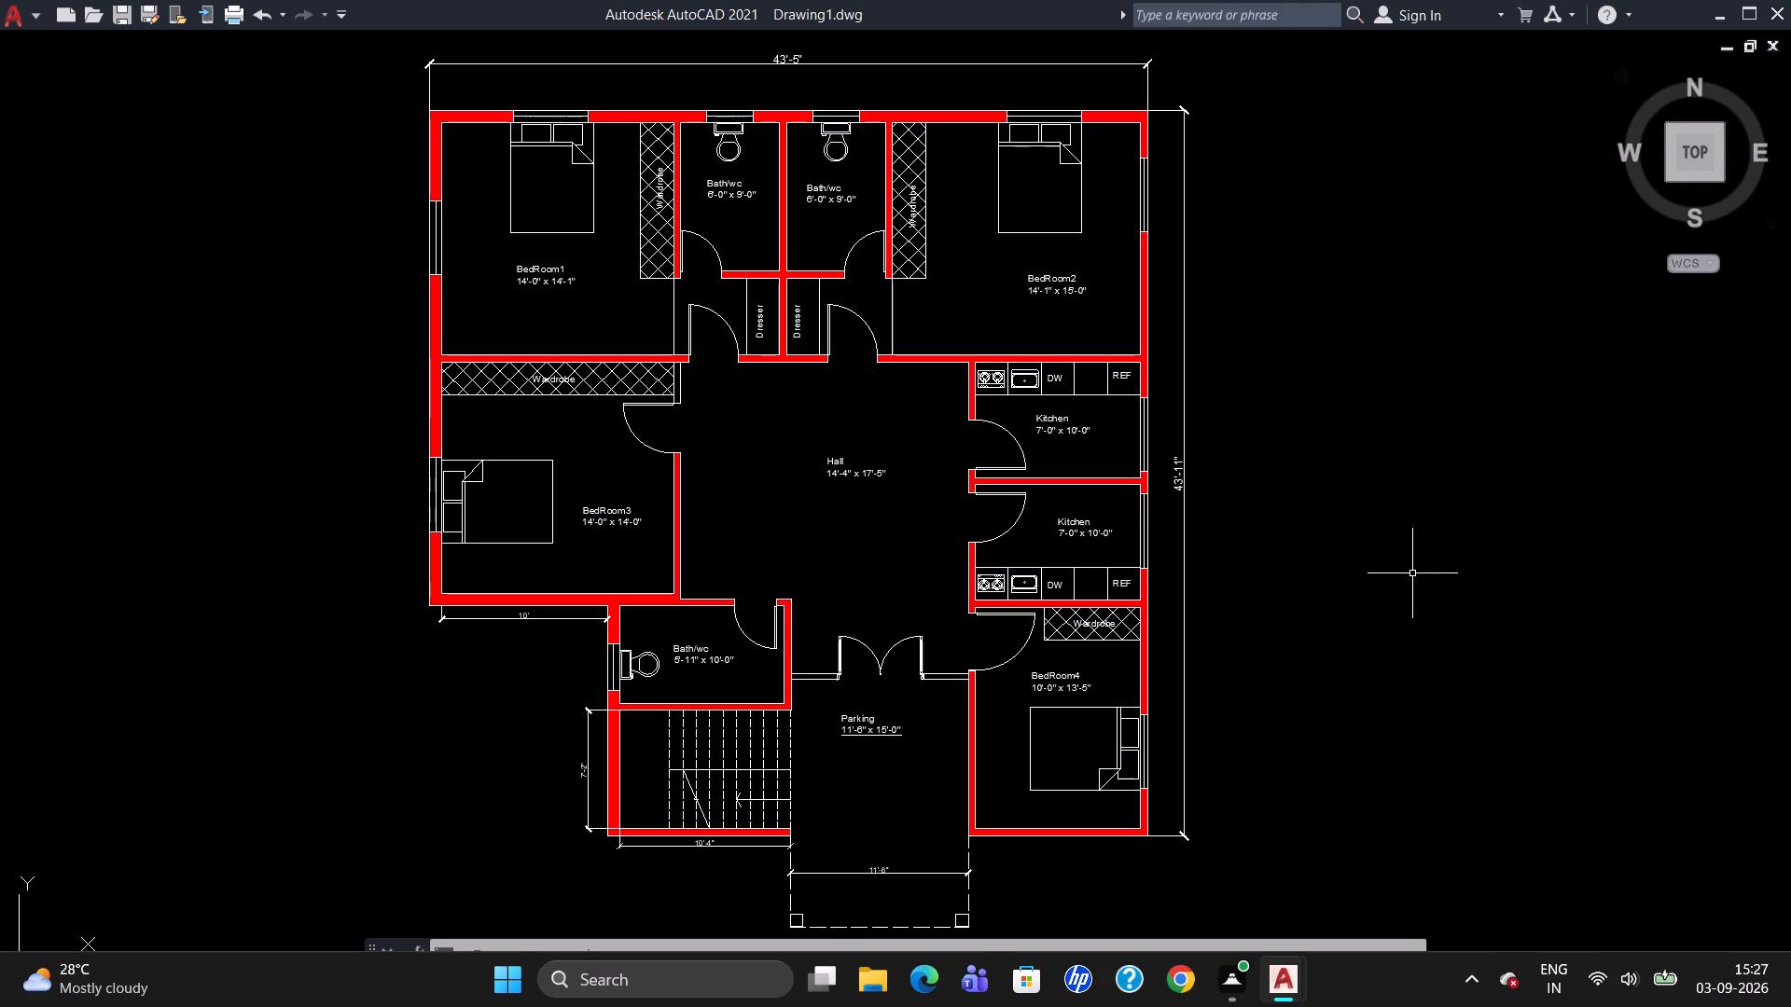
key("ctrl+0")
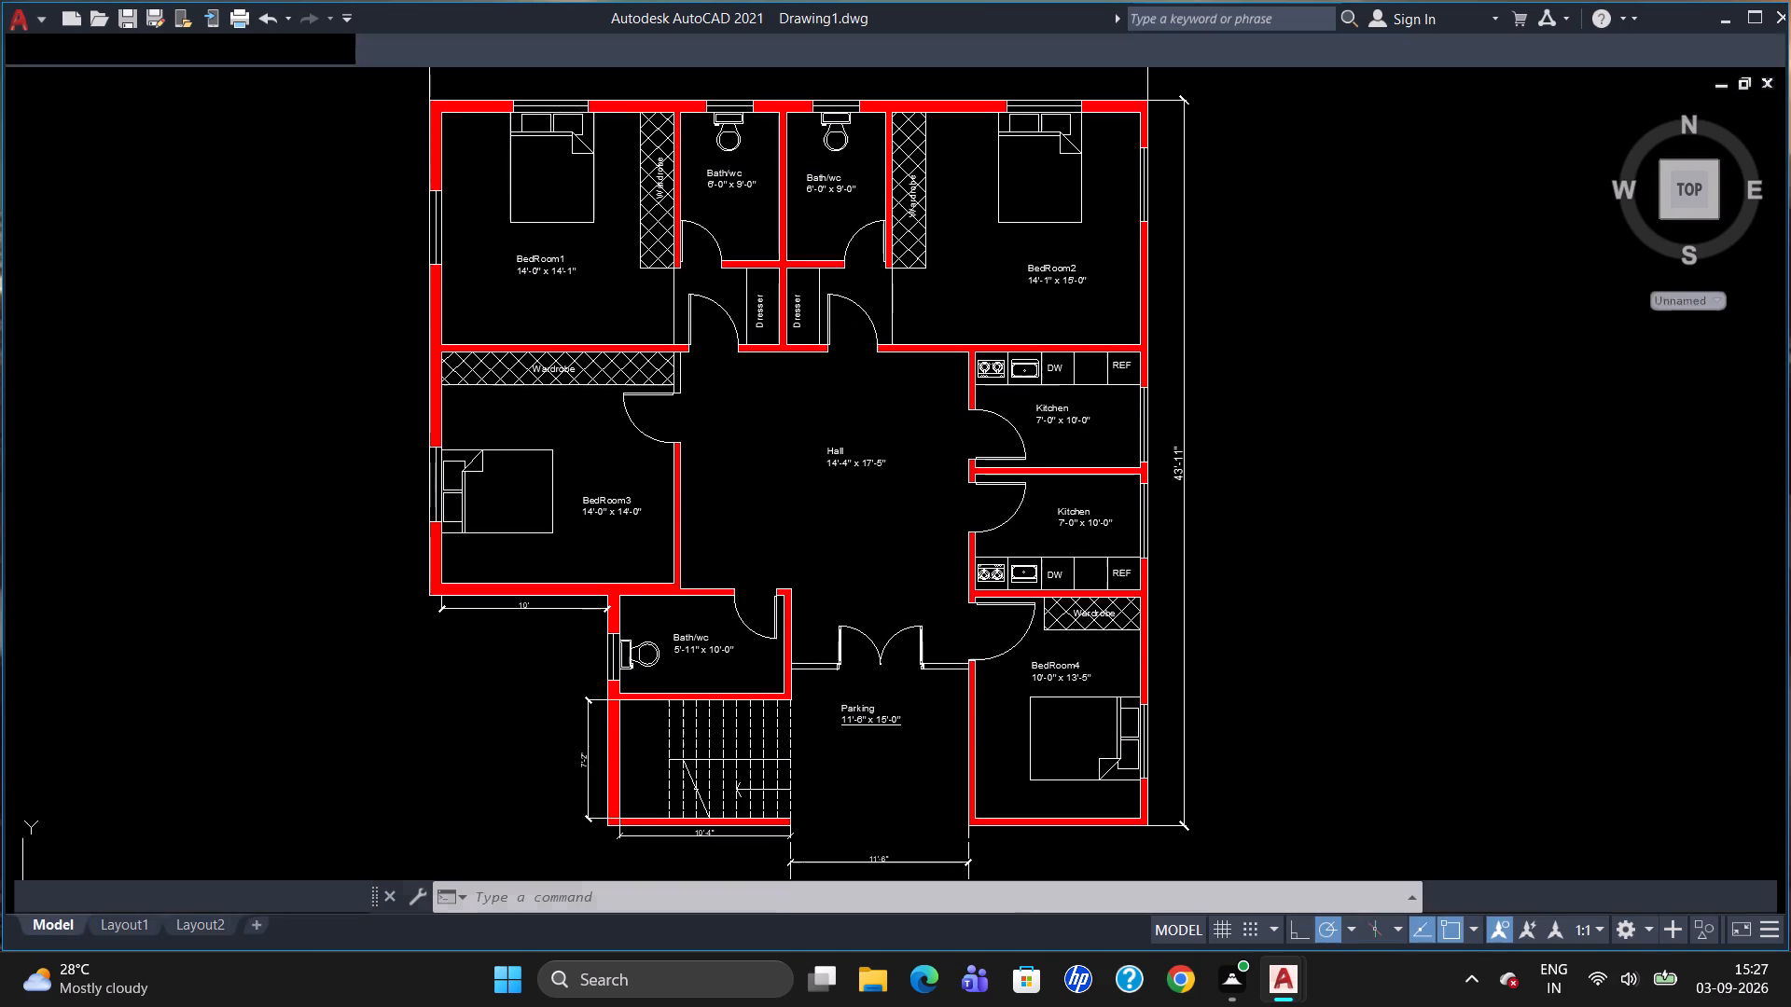
scroll(1291, 504, "down", 1)
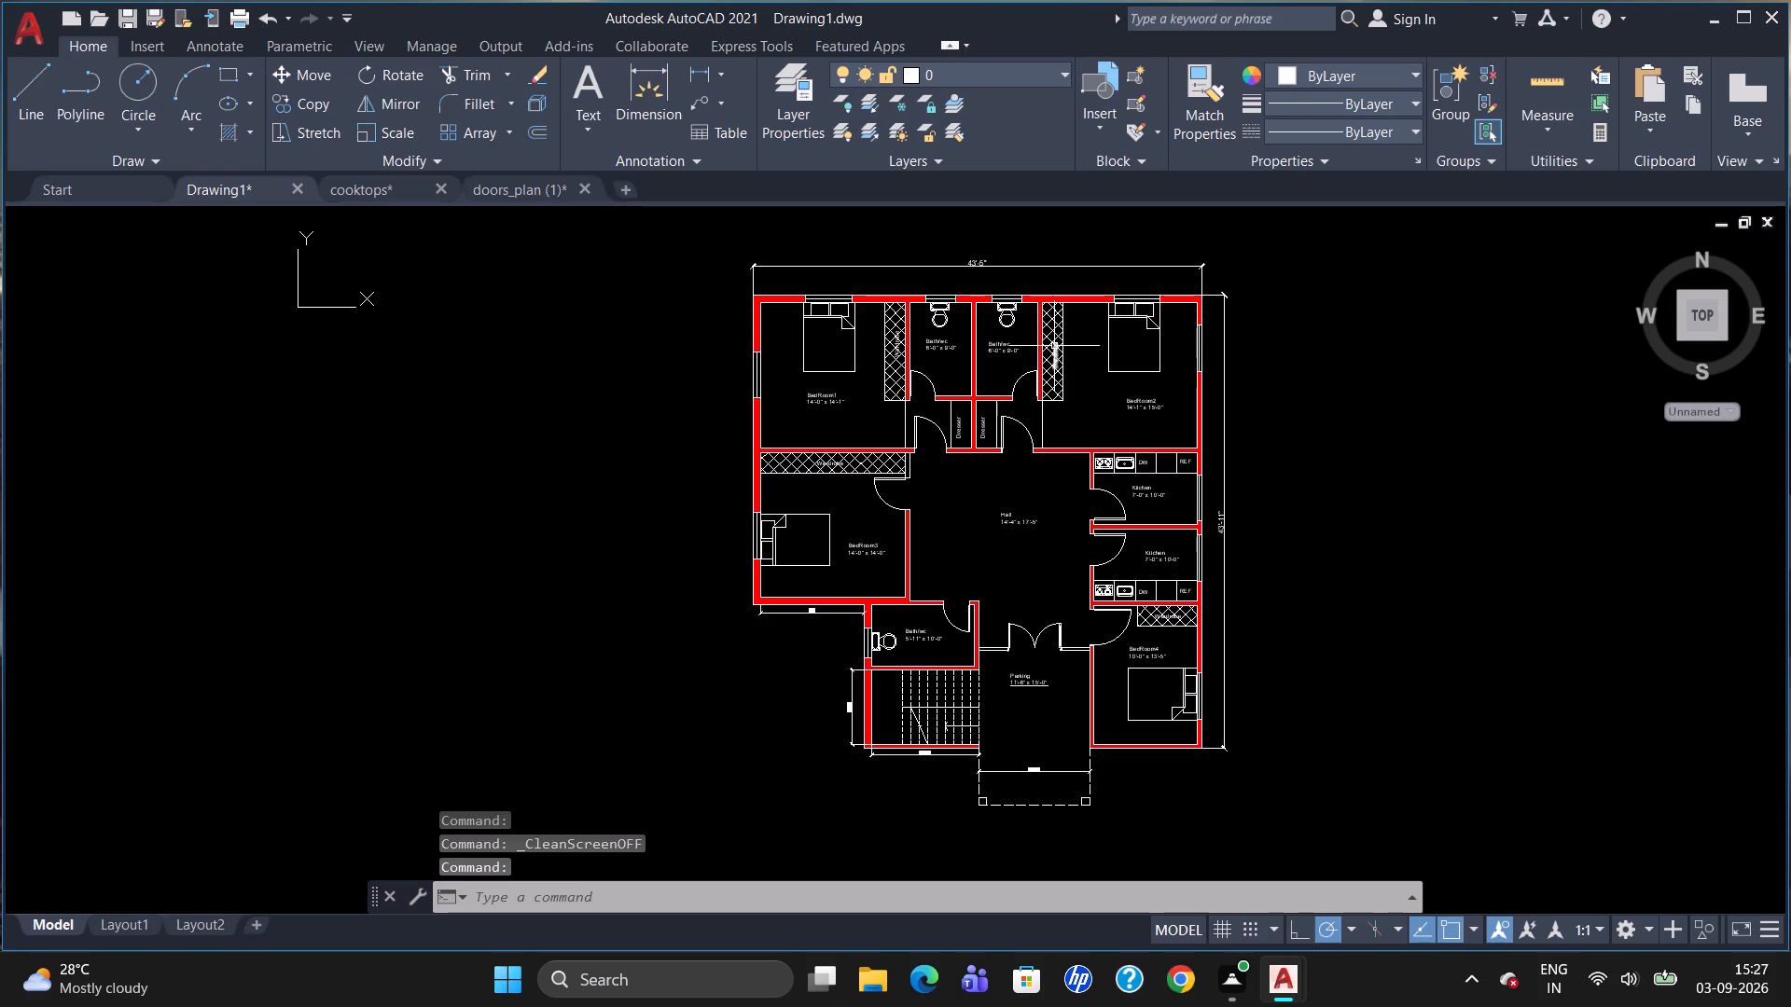
Save the drawing in the Downloads folder as 4BHK 1.dwg in AutoCAD 2018 Drawing format.
key("ctrl+s")
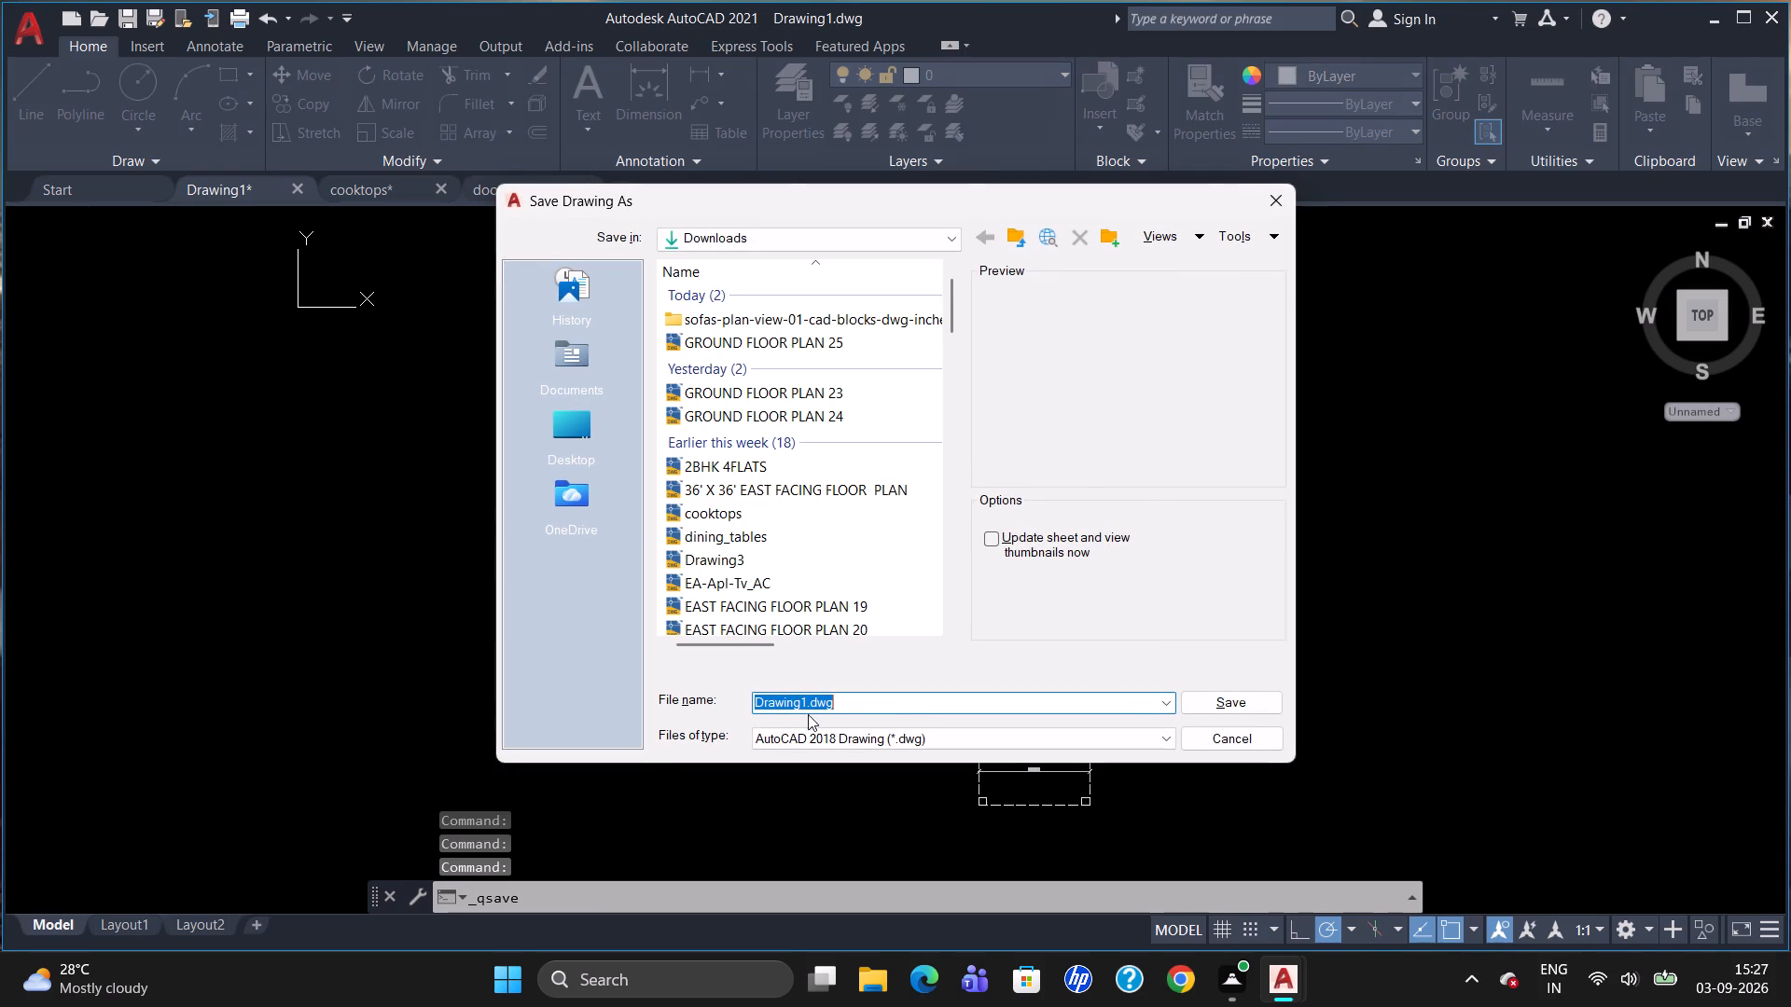
left_click(806, 706)
key("BackSpace")
key("BackSpace")
key("BackSpace")
key("BackSpace")
key("BackSpace")
key("BackSpace")
key("BackSpace")
key("BackSpace")
key("BackSpace")
key("BackSpace")
key("BackSpace")
key("BackSpace")
key("BackSpace")
key("BackSpace")
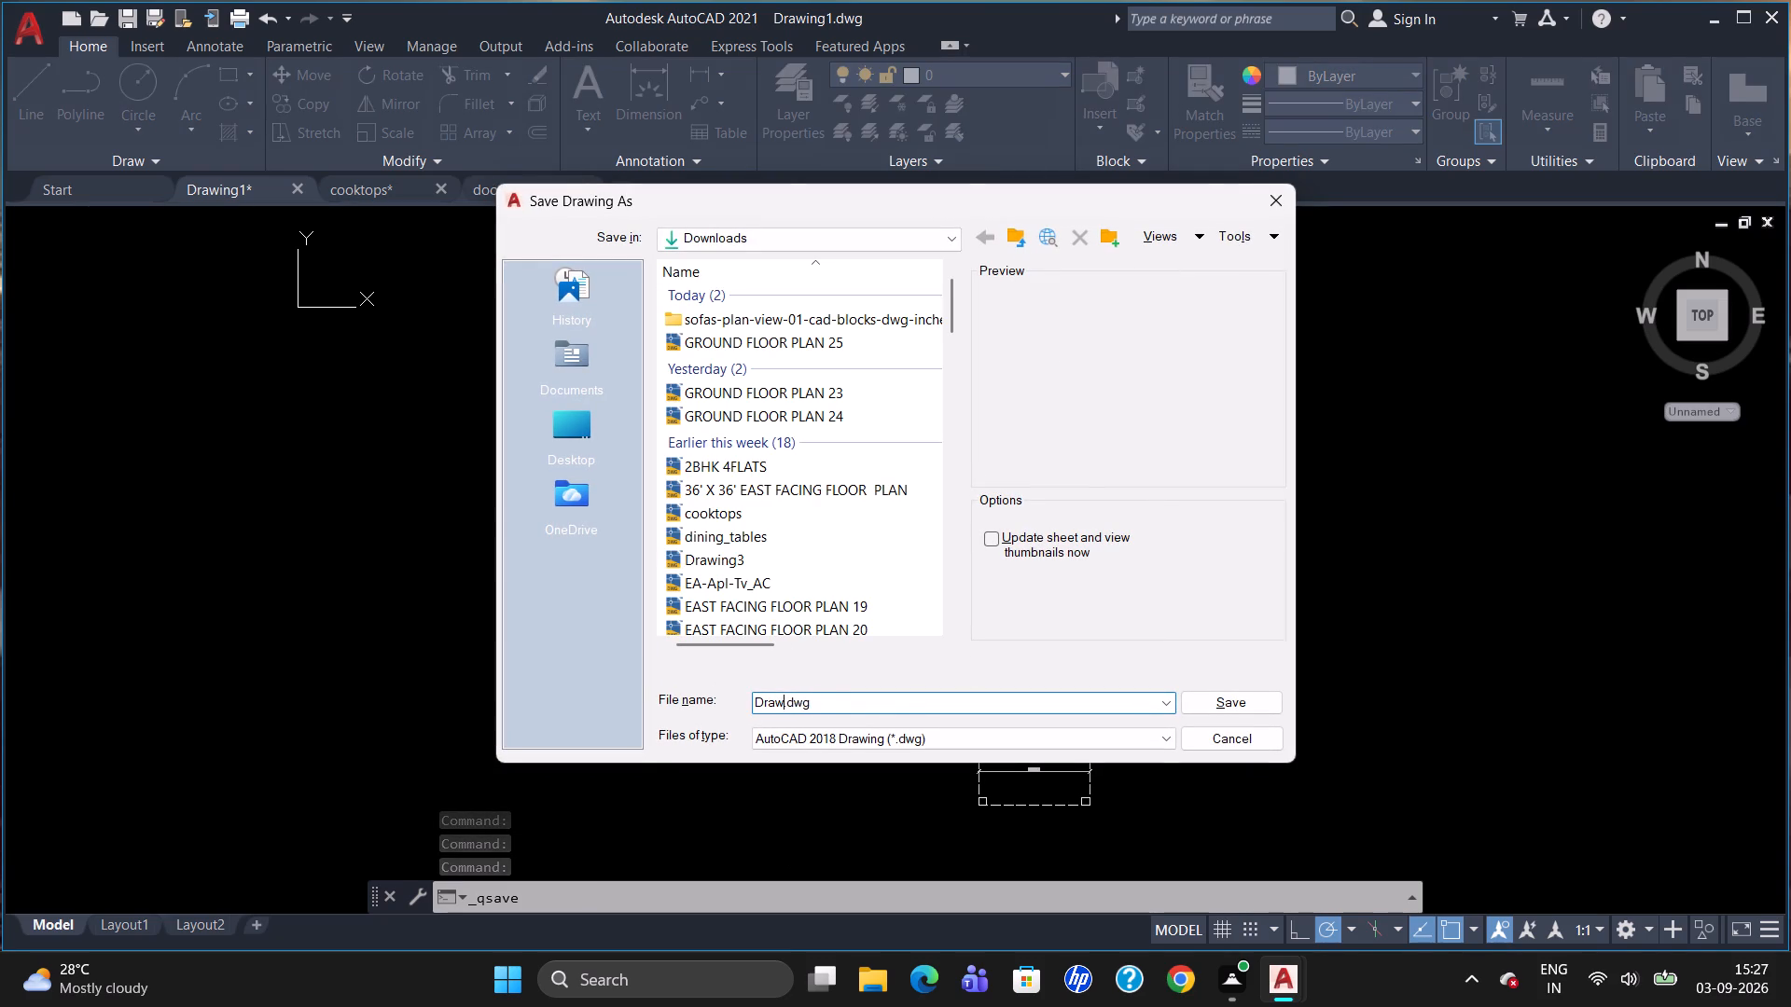
type("4BHK")
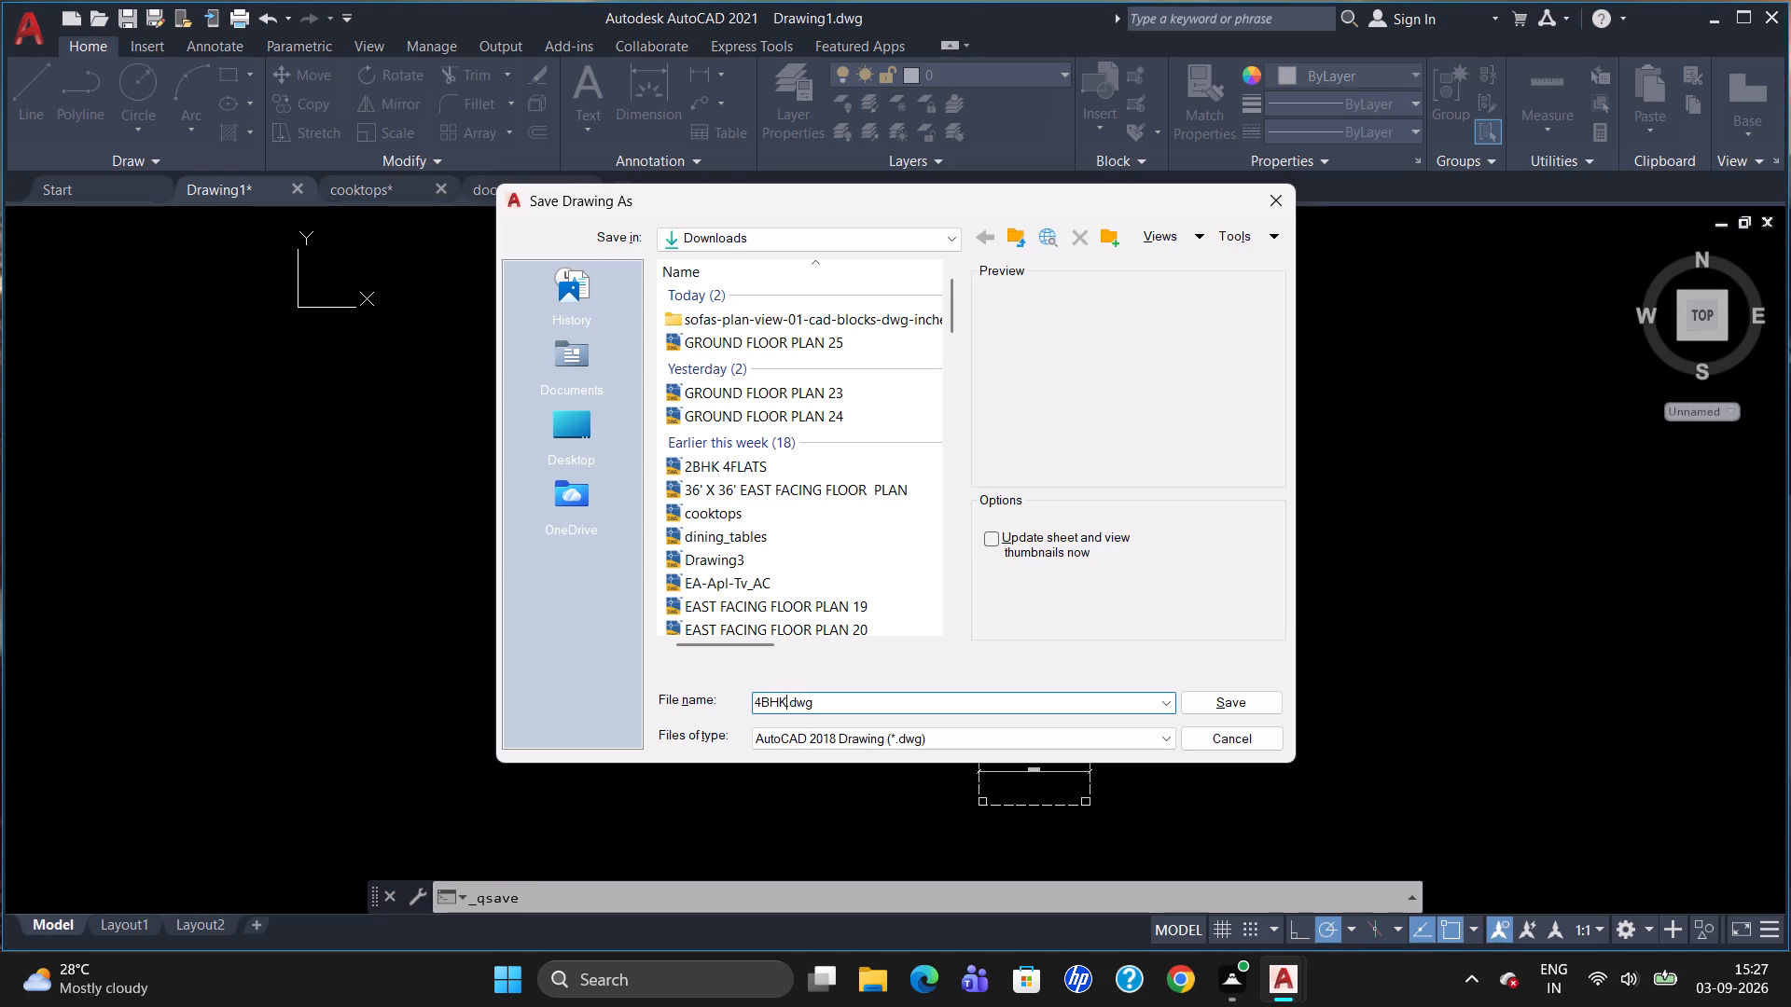
key("space")
type("1")
key("Return")
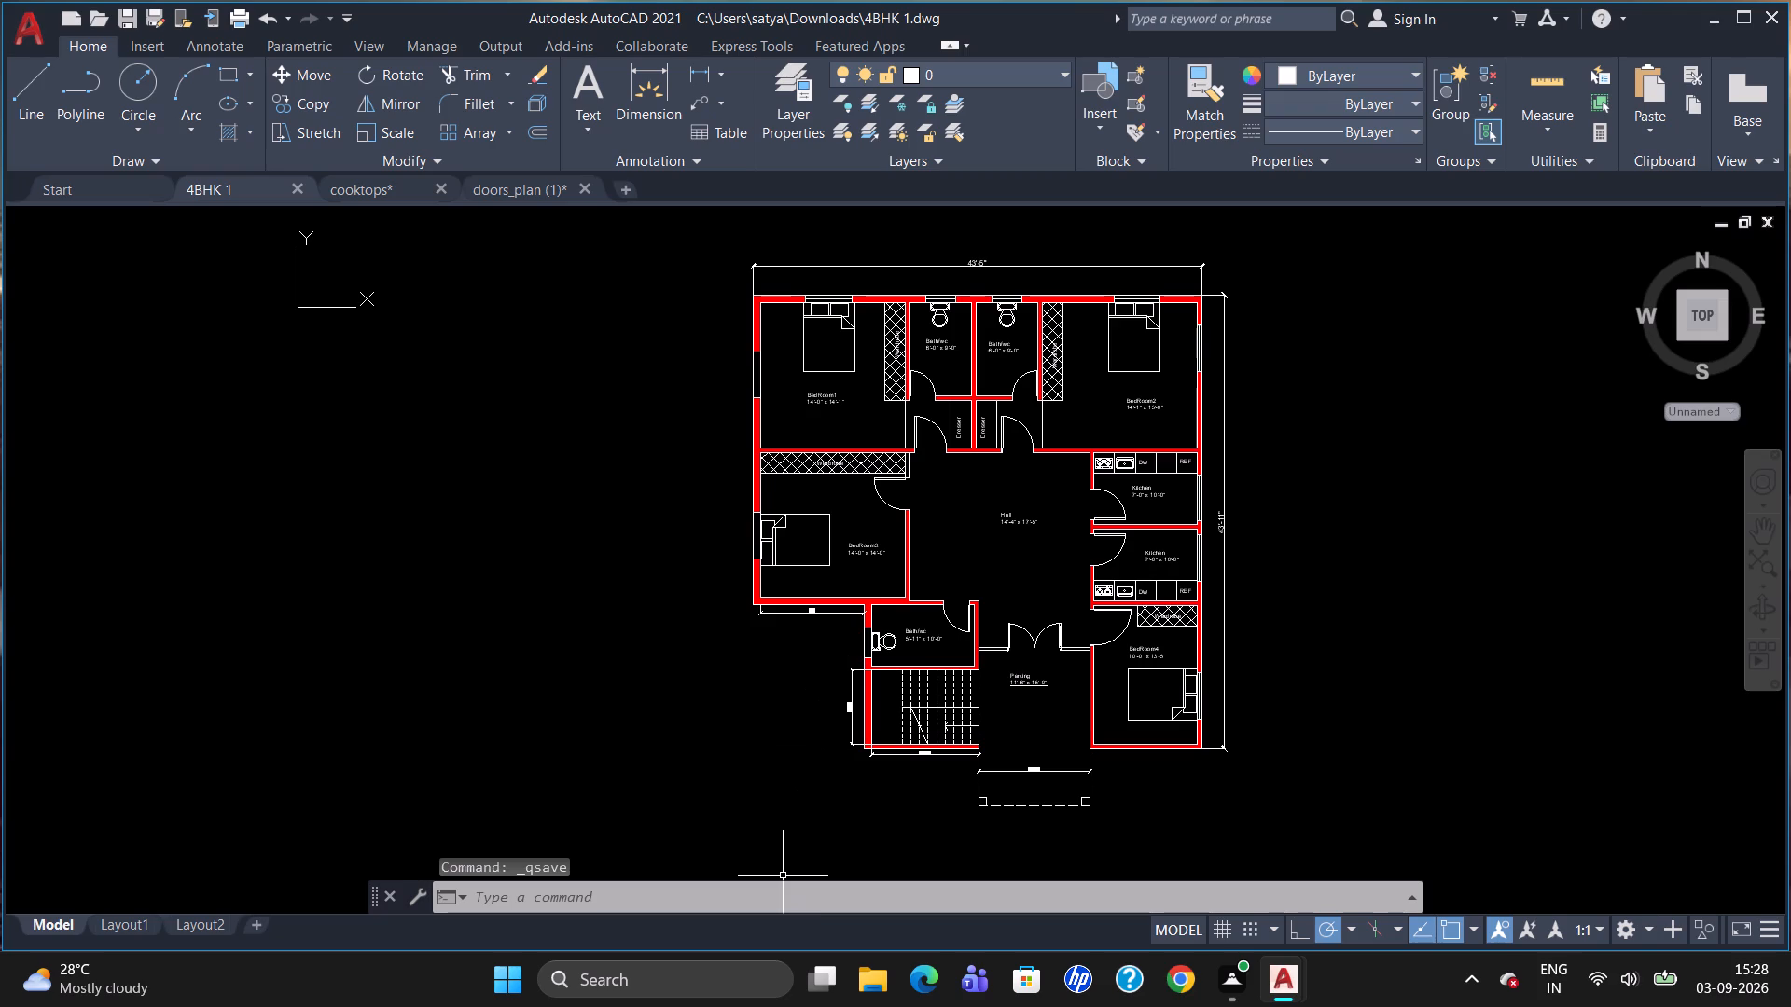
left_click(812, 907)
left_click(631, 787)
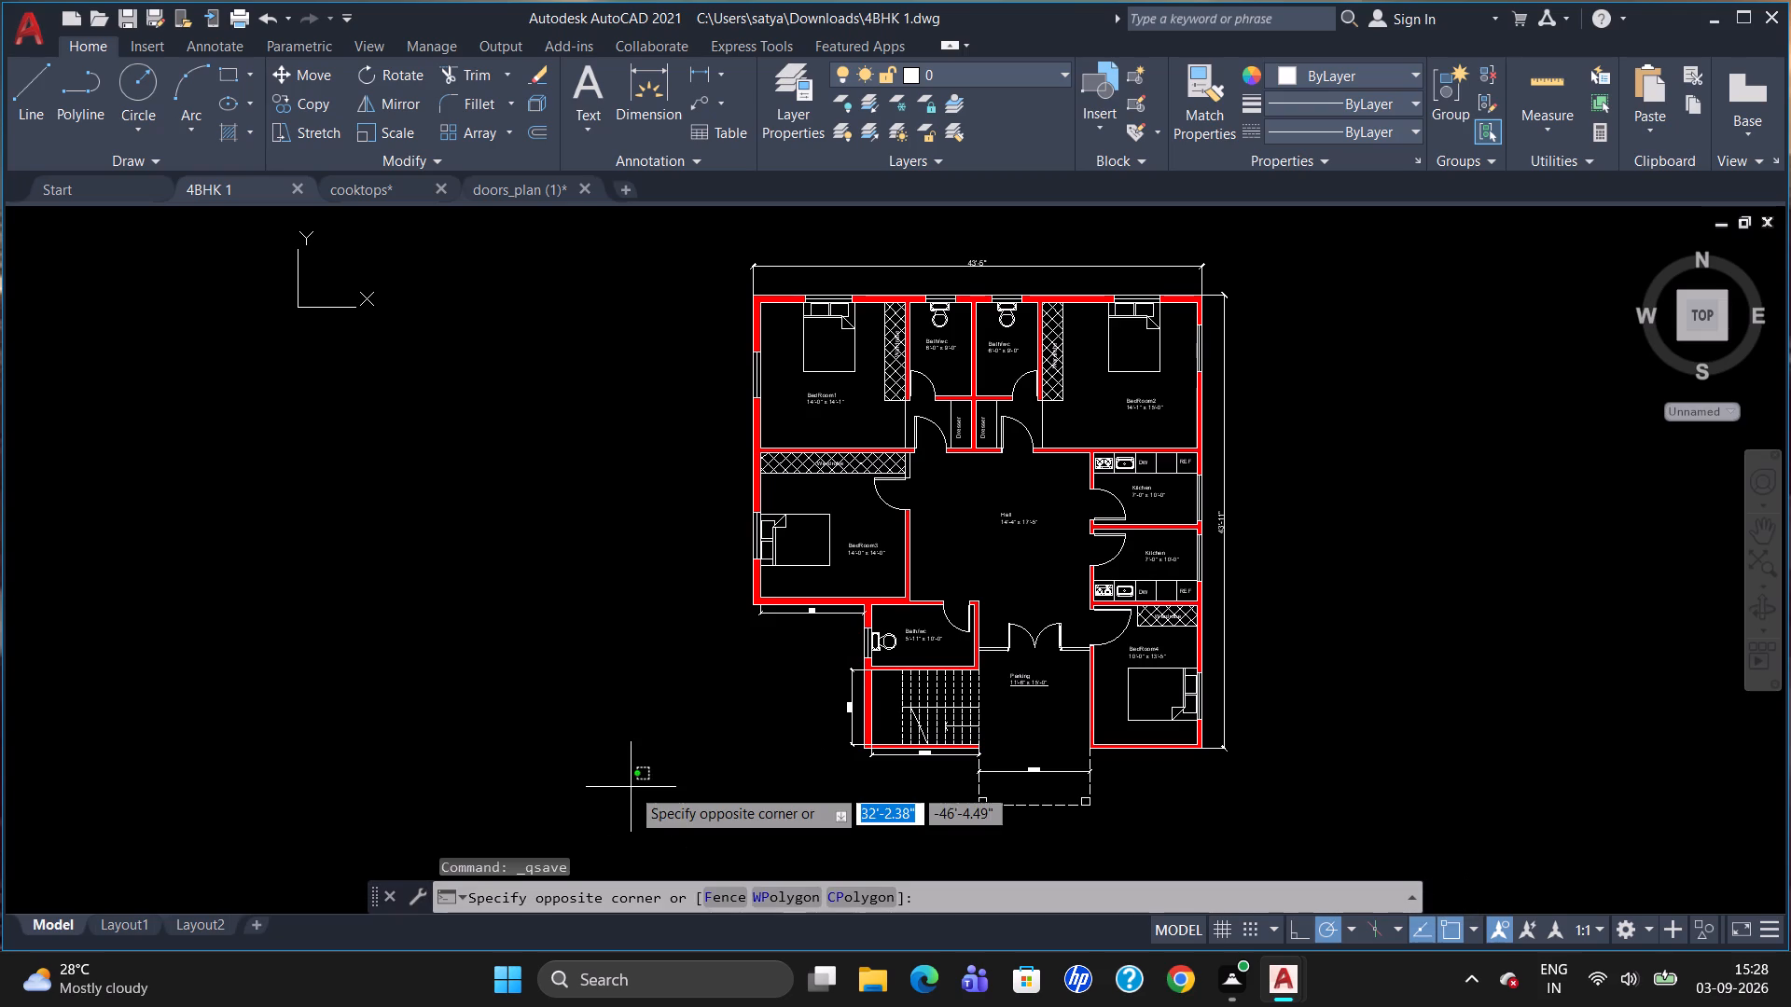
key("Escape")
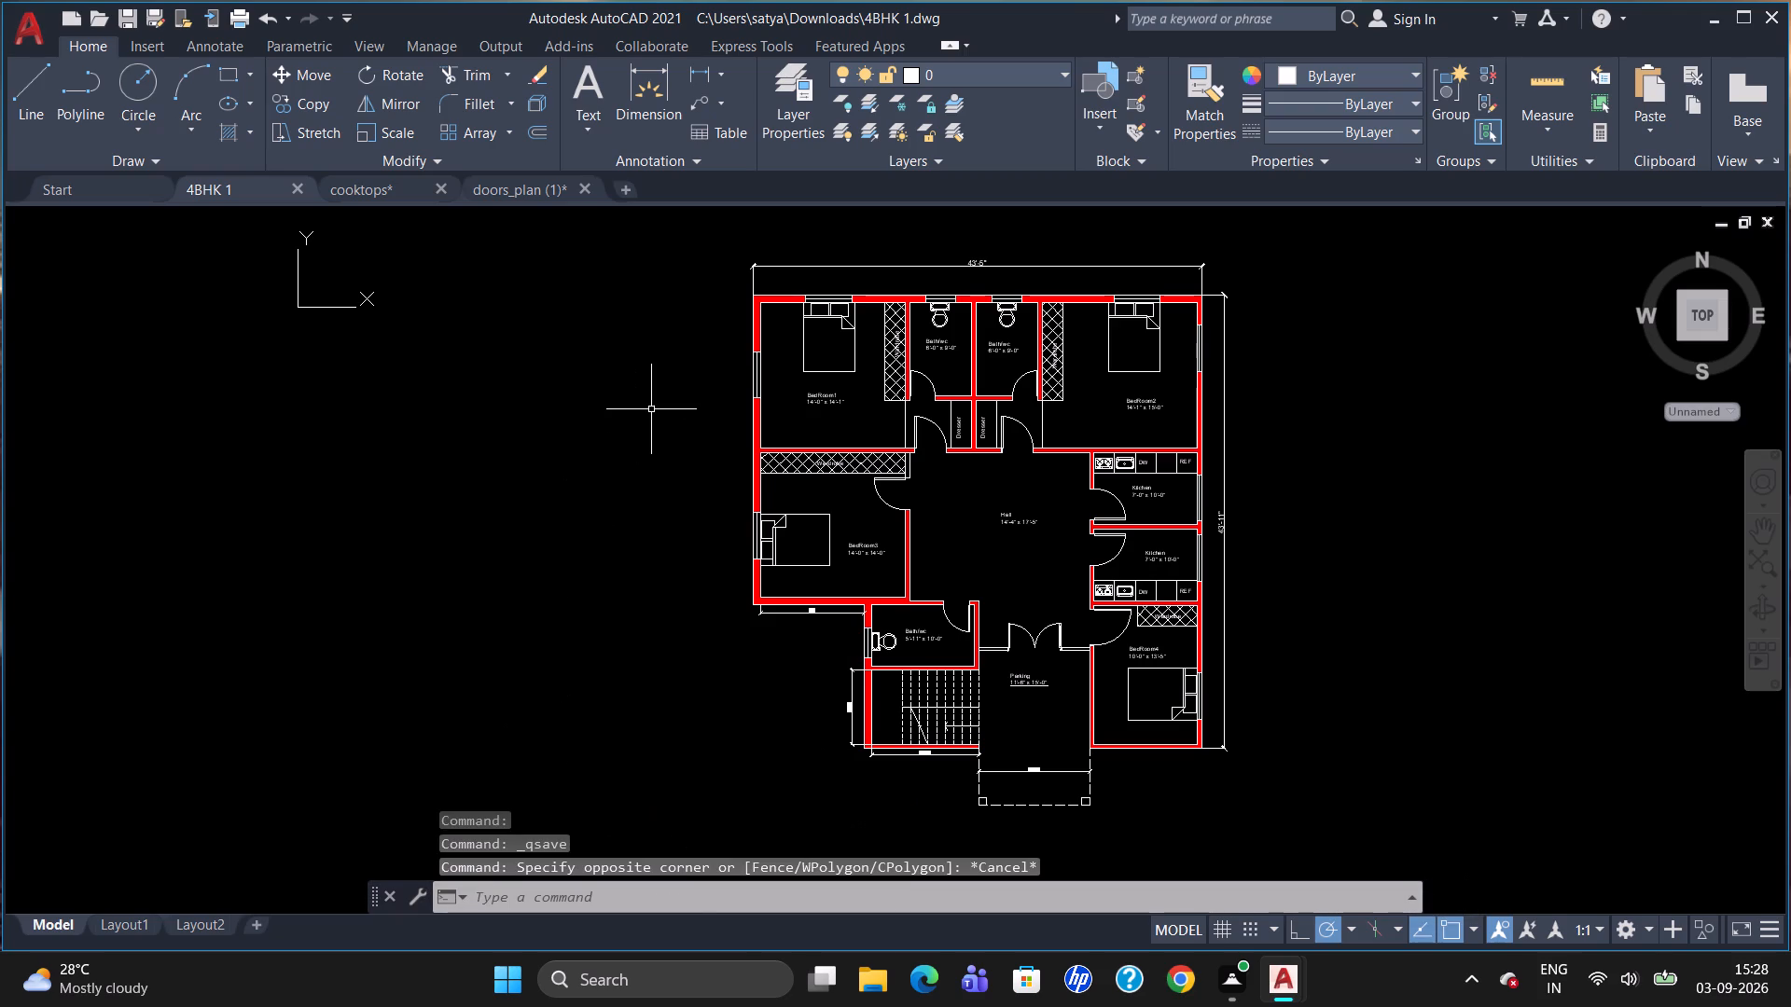
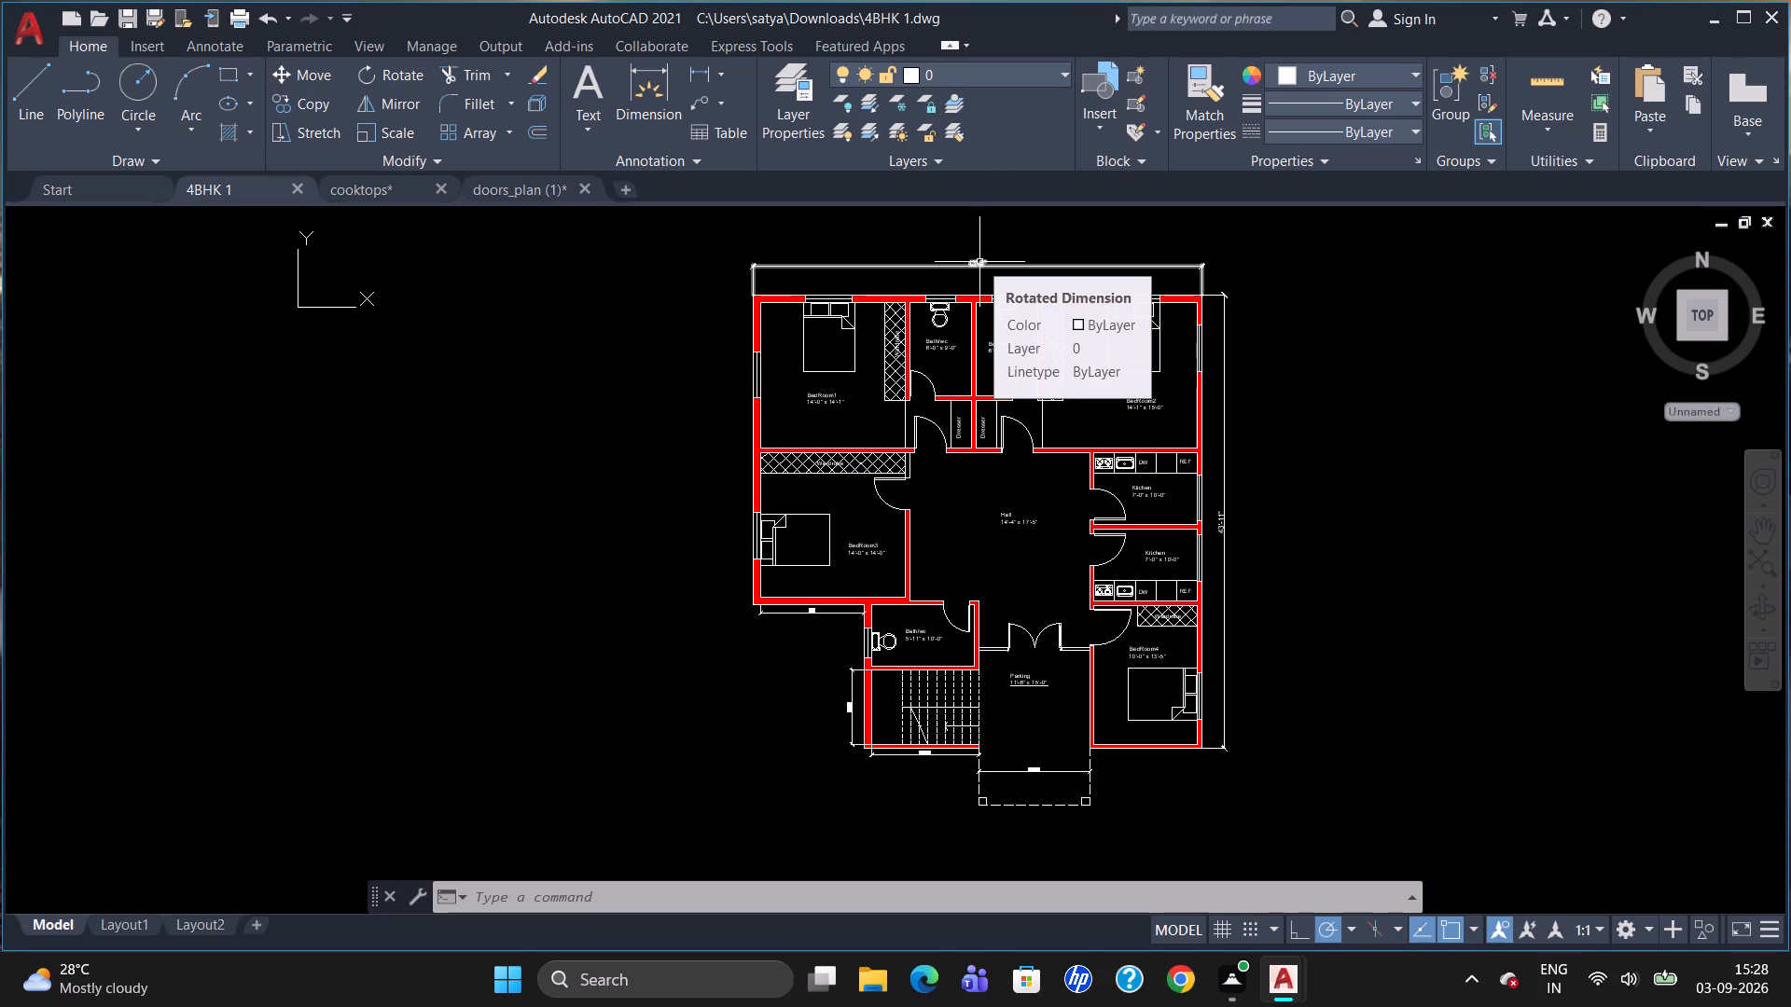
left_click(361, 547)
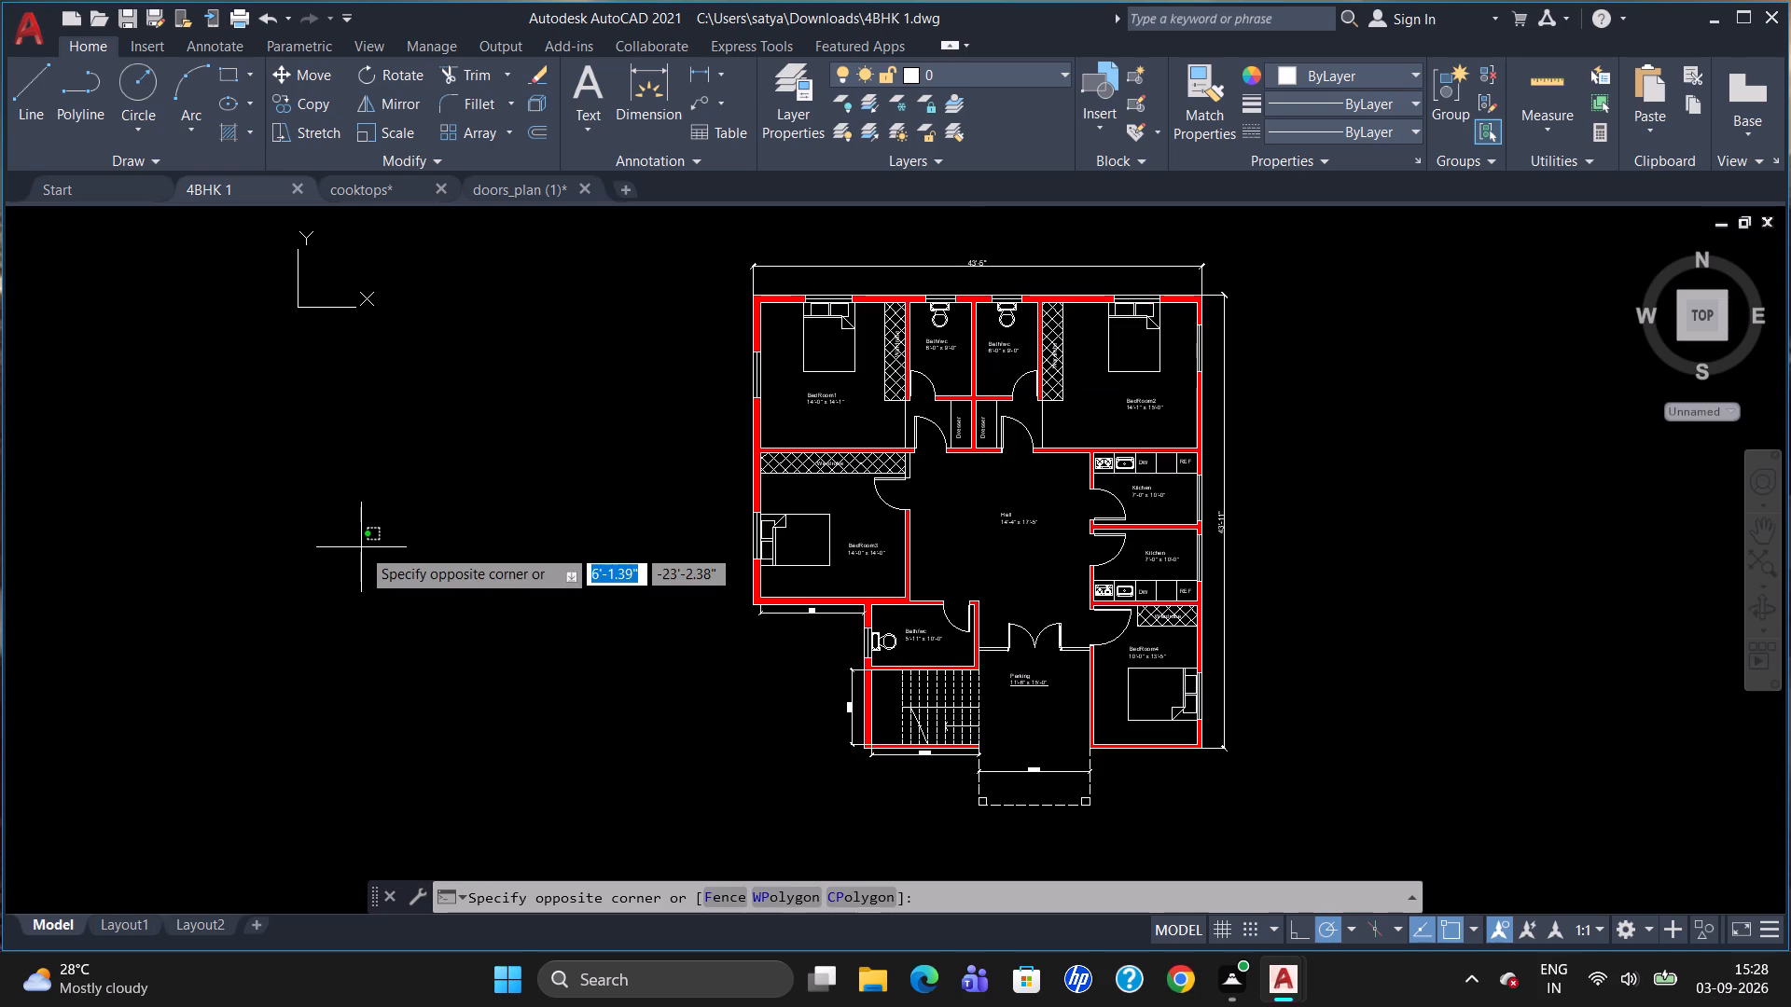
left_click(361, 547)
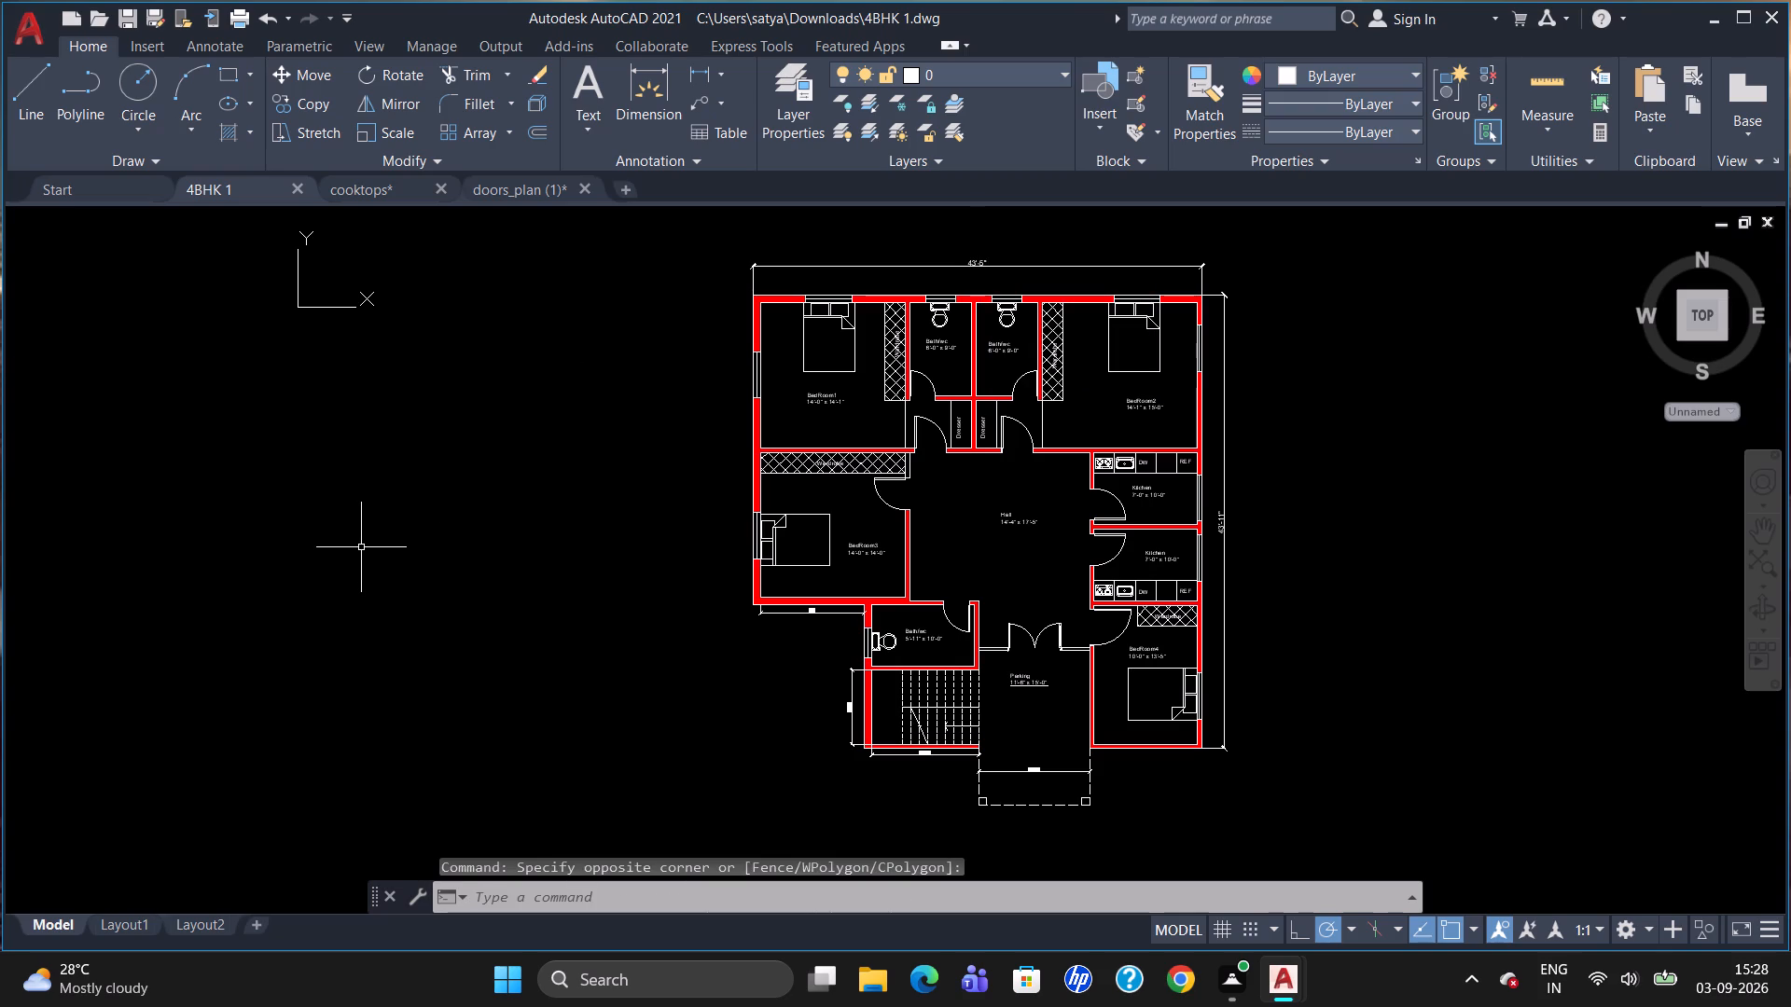
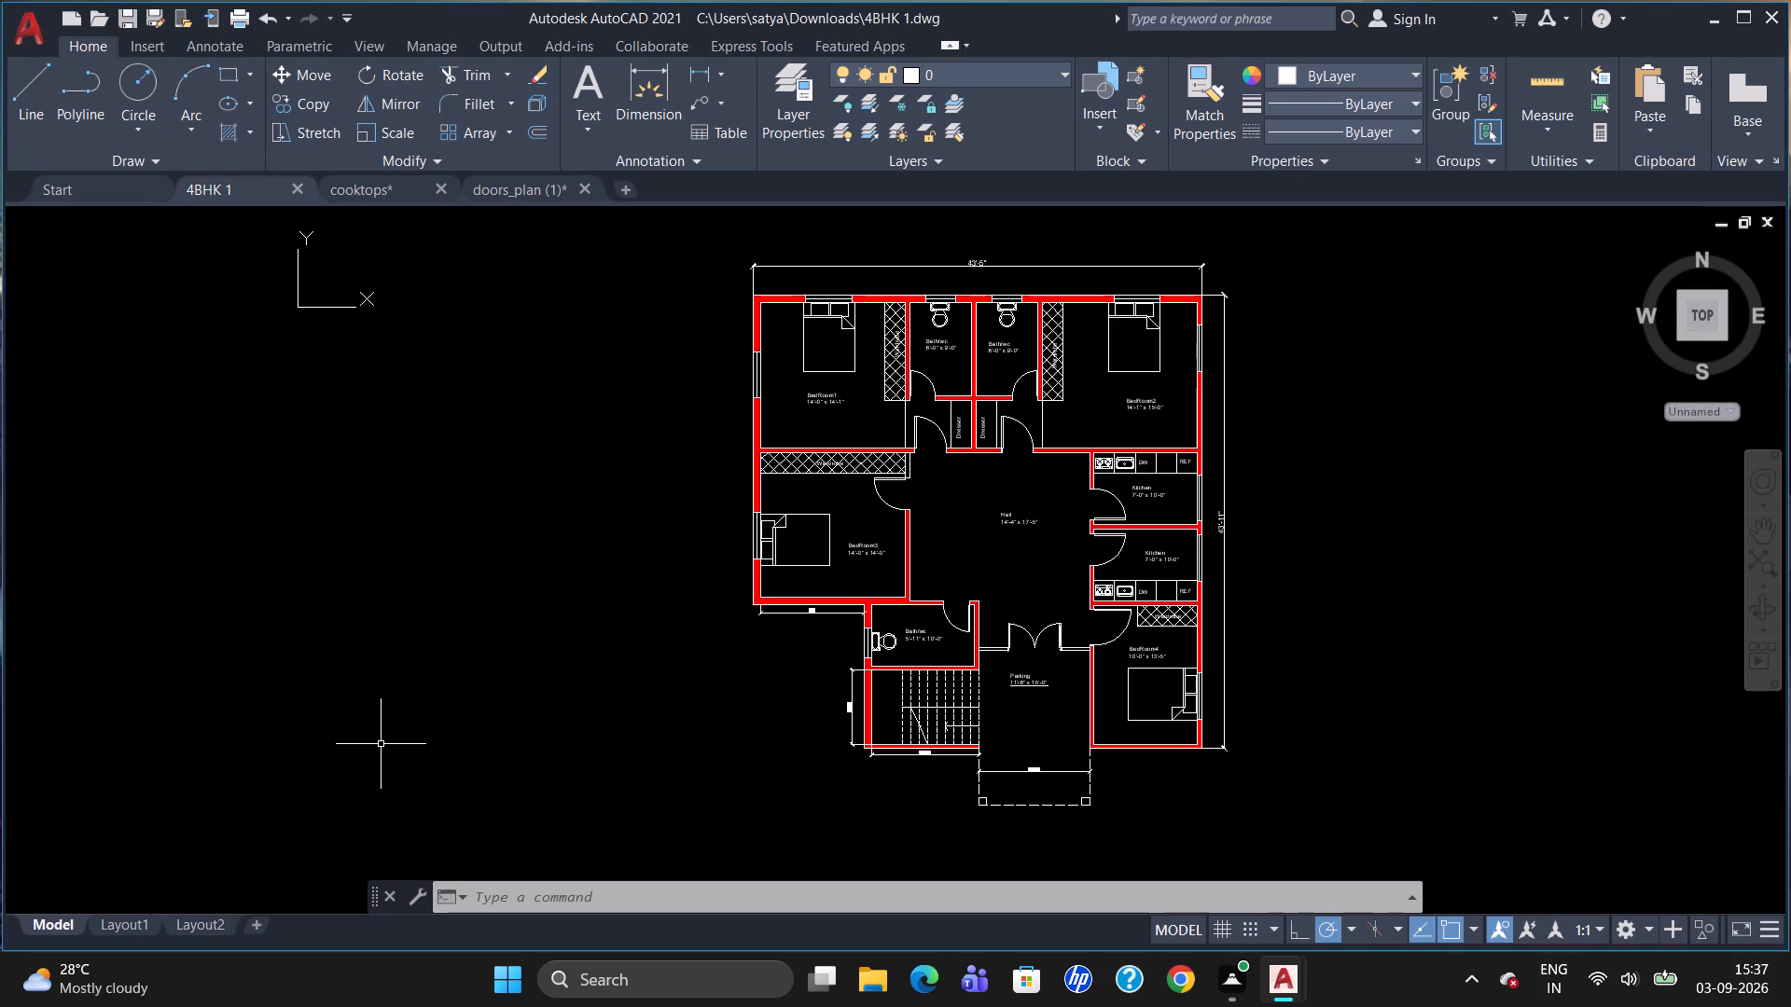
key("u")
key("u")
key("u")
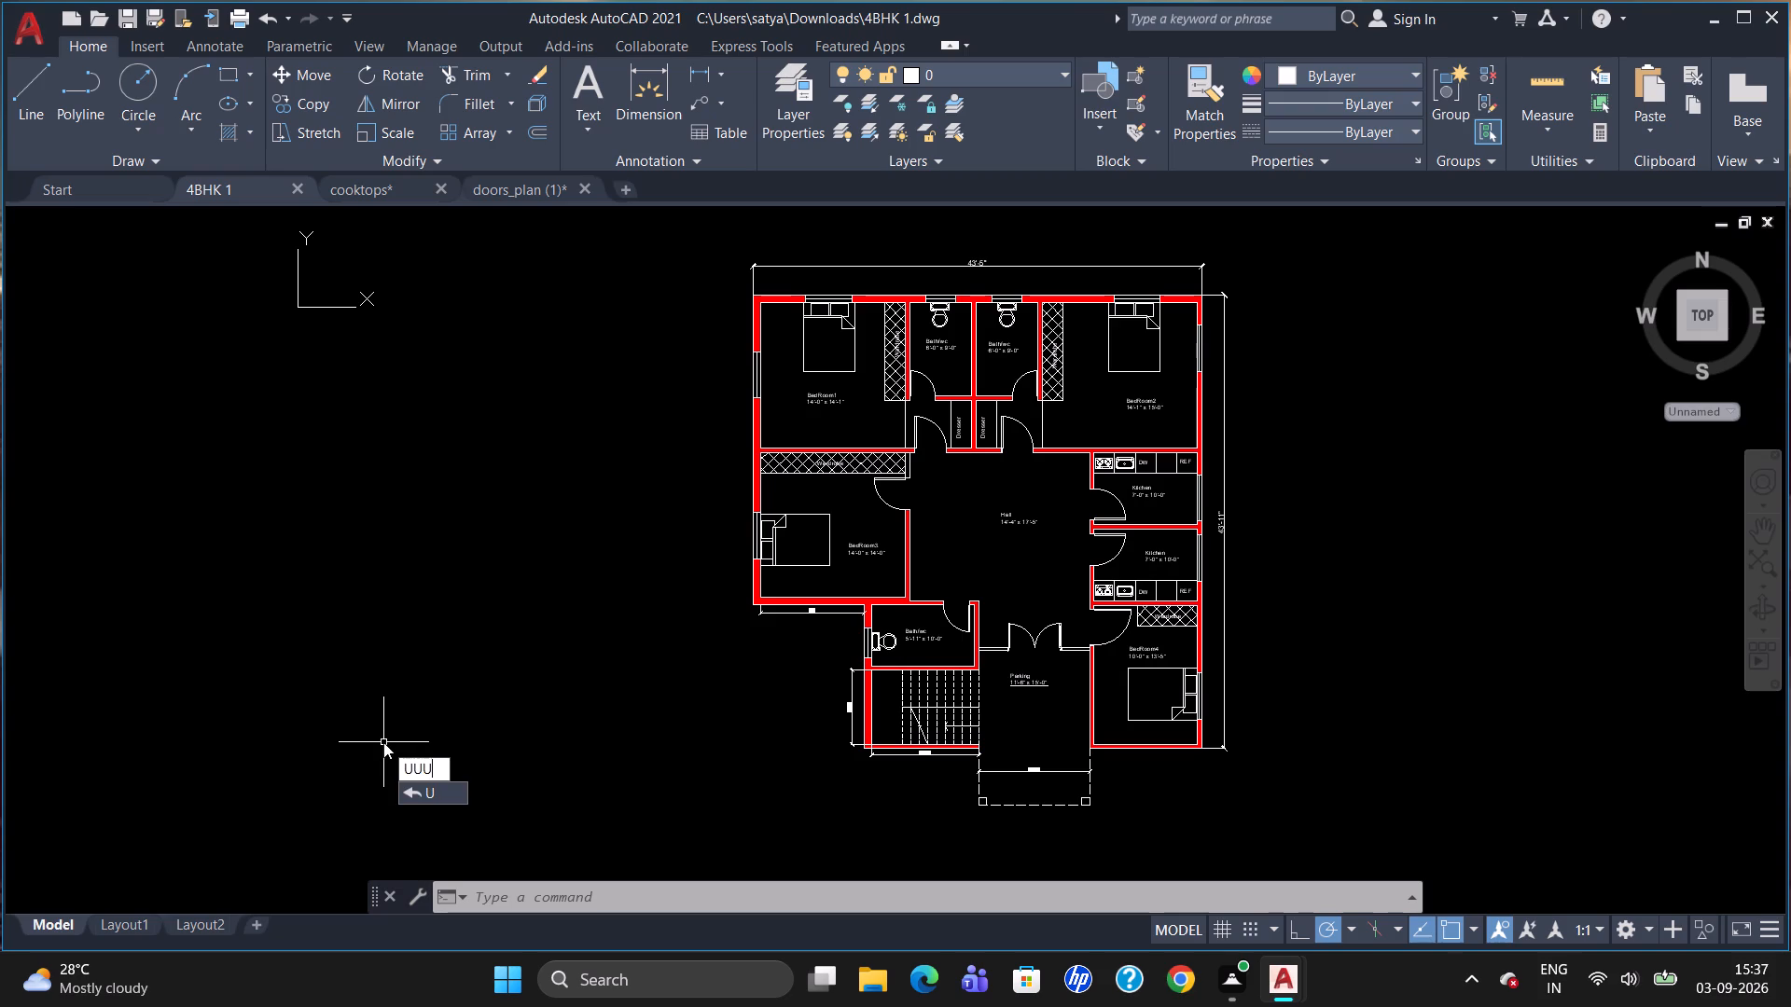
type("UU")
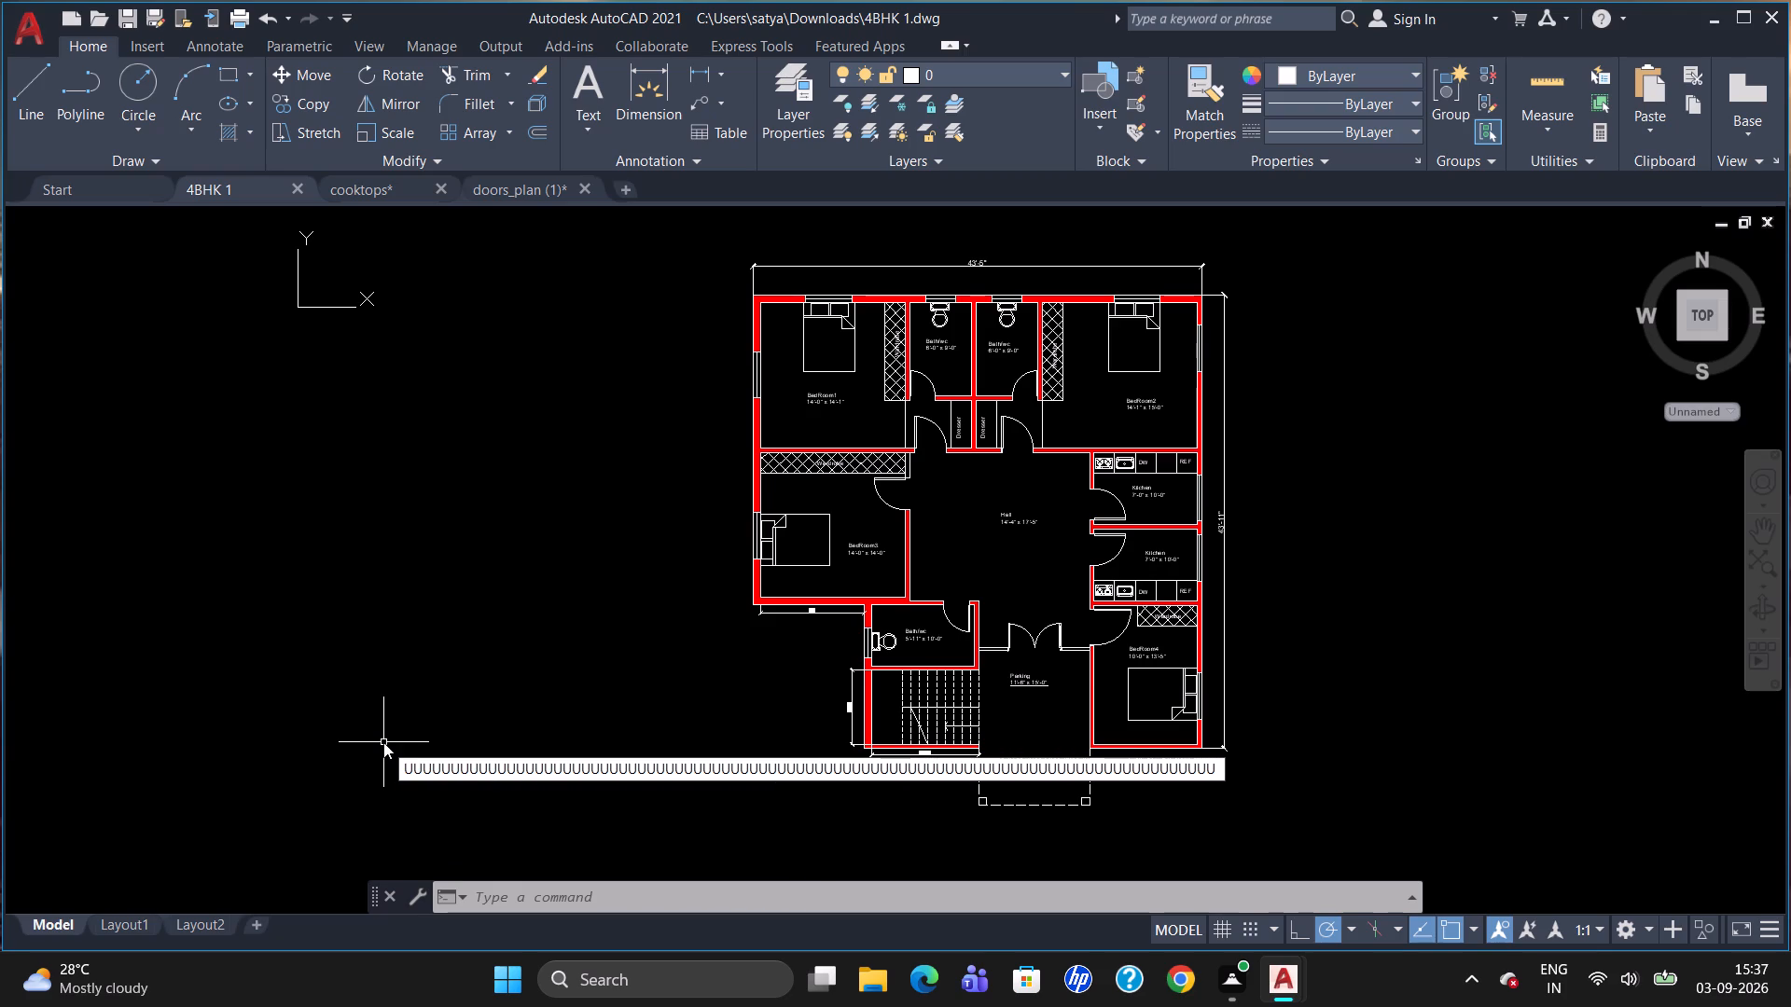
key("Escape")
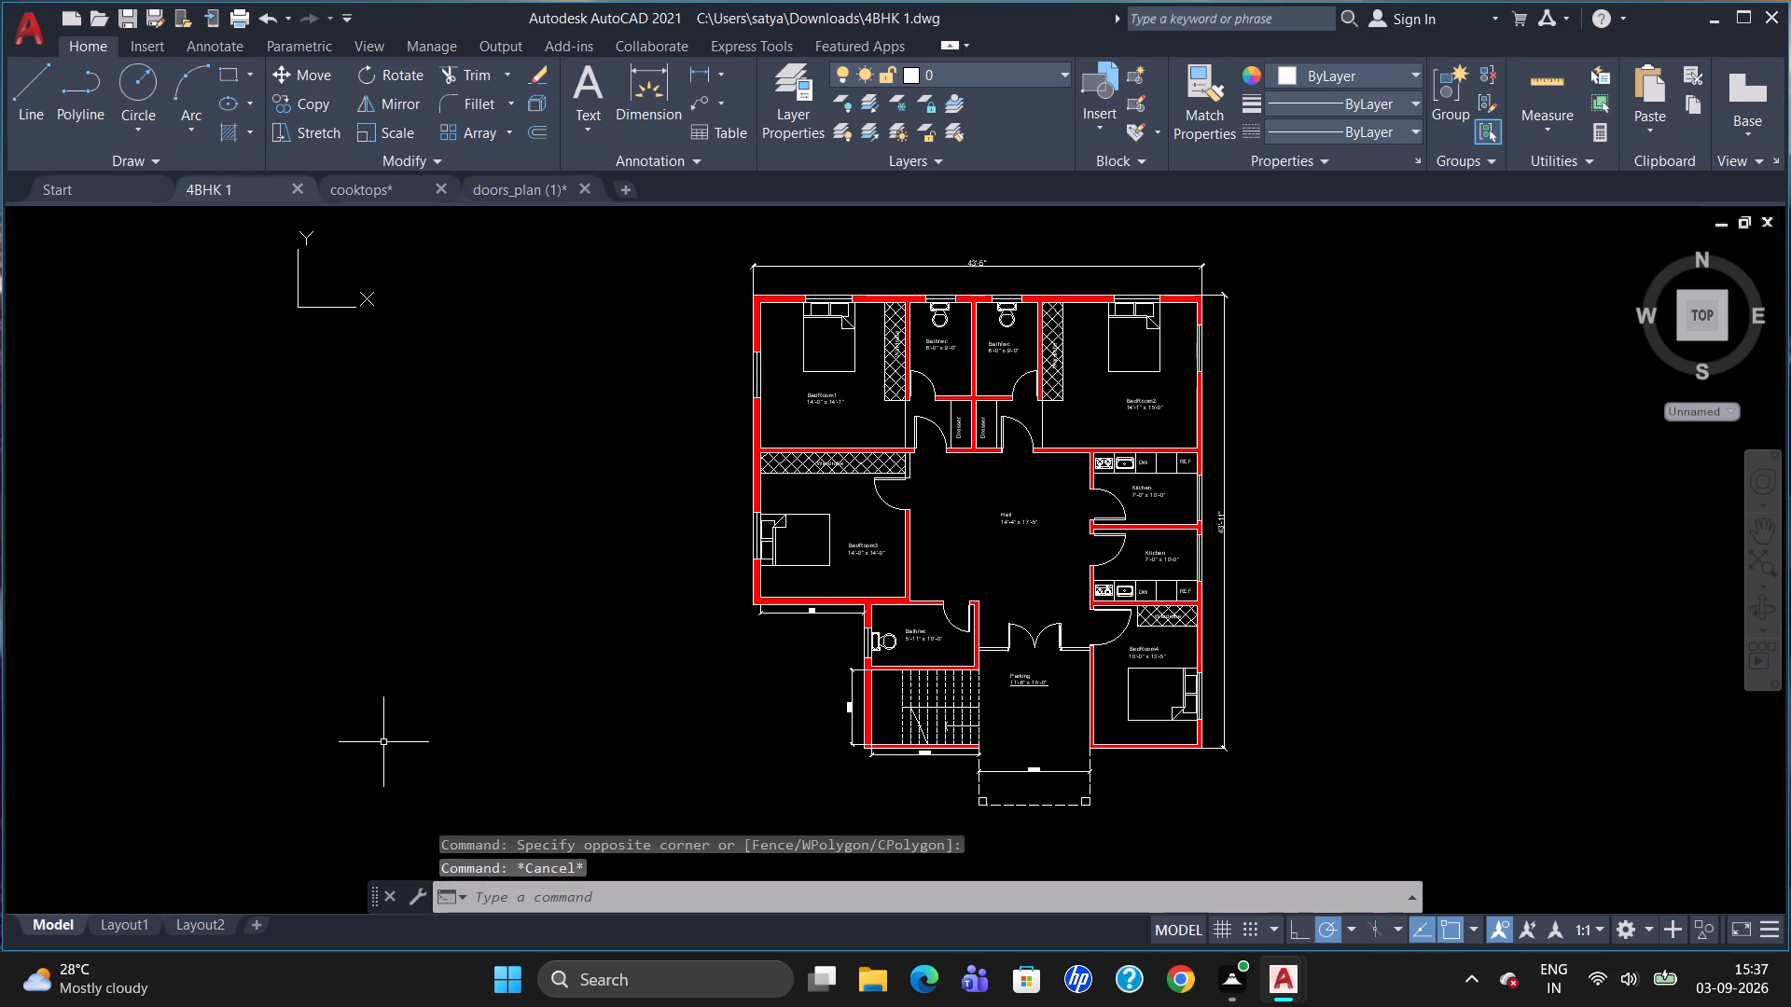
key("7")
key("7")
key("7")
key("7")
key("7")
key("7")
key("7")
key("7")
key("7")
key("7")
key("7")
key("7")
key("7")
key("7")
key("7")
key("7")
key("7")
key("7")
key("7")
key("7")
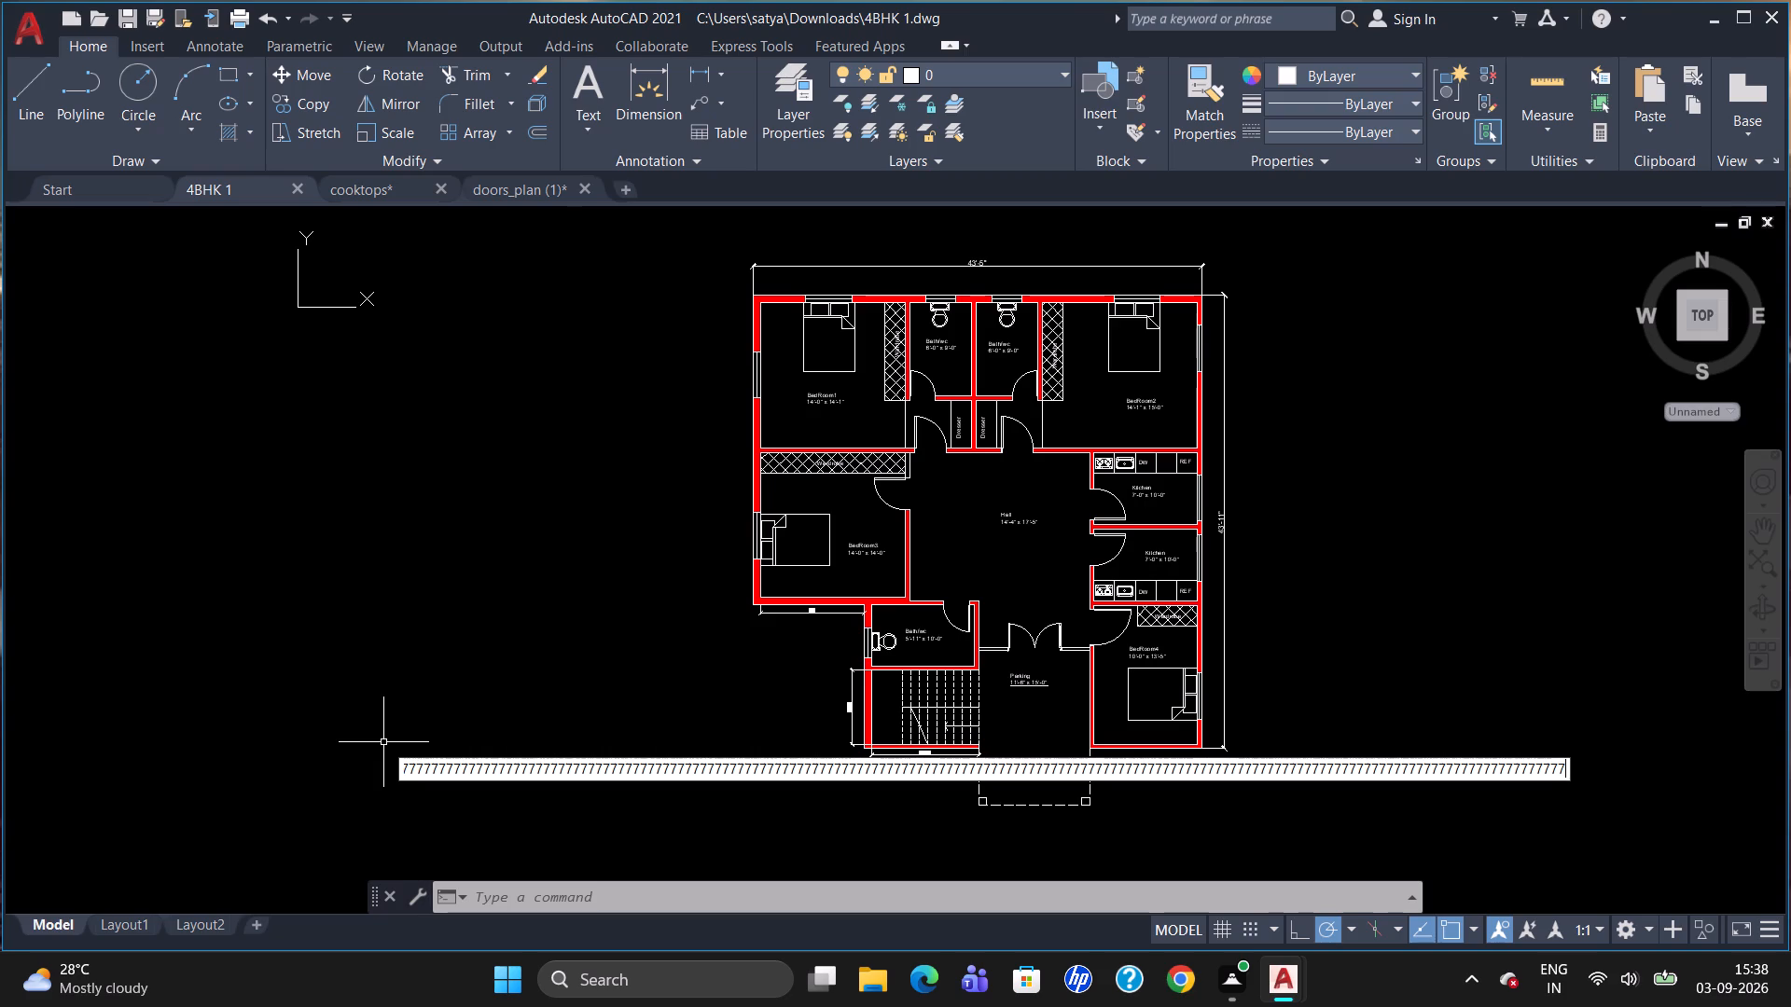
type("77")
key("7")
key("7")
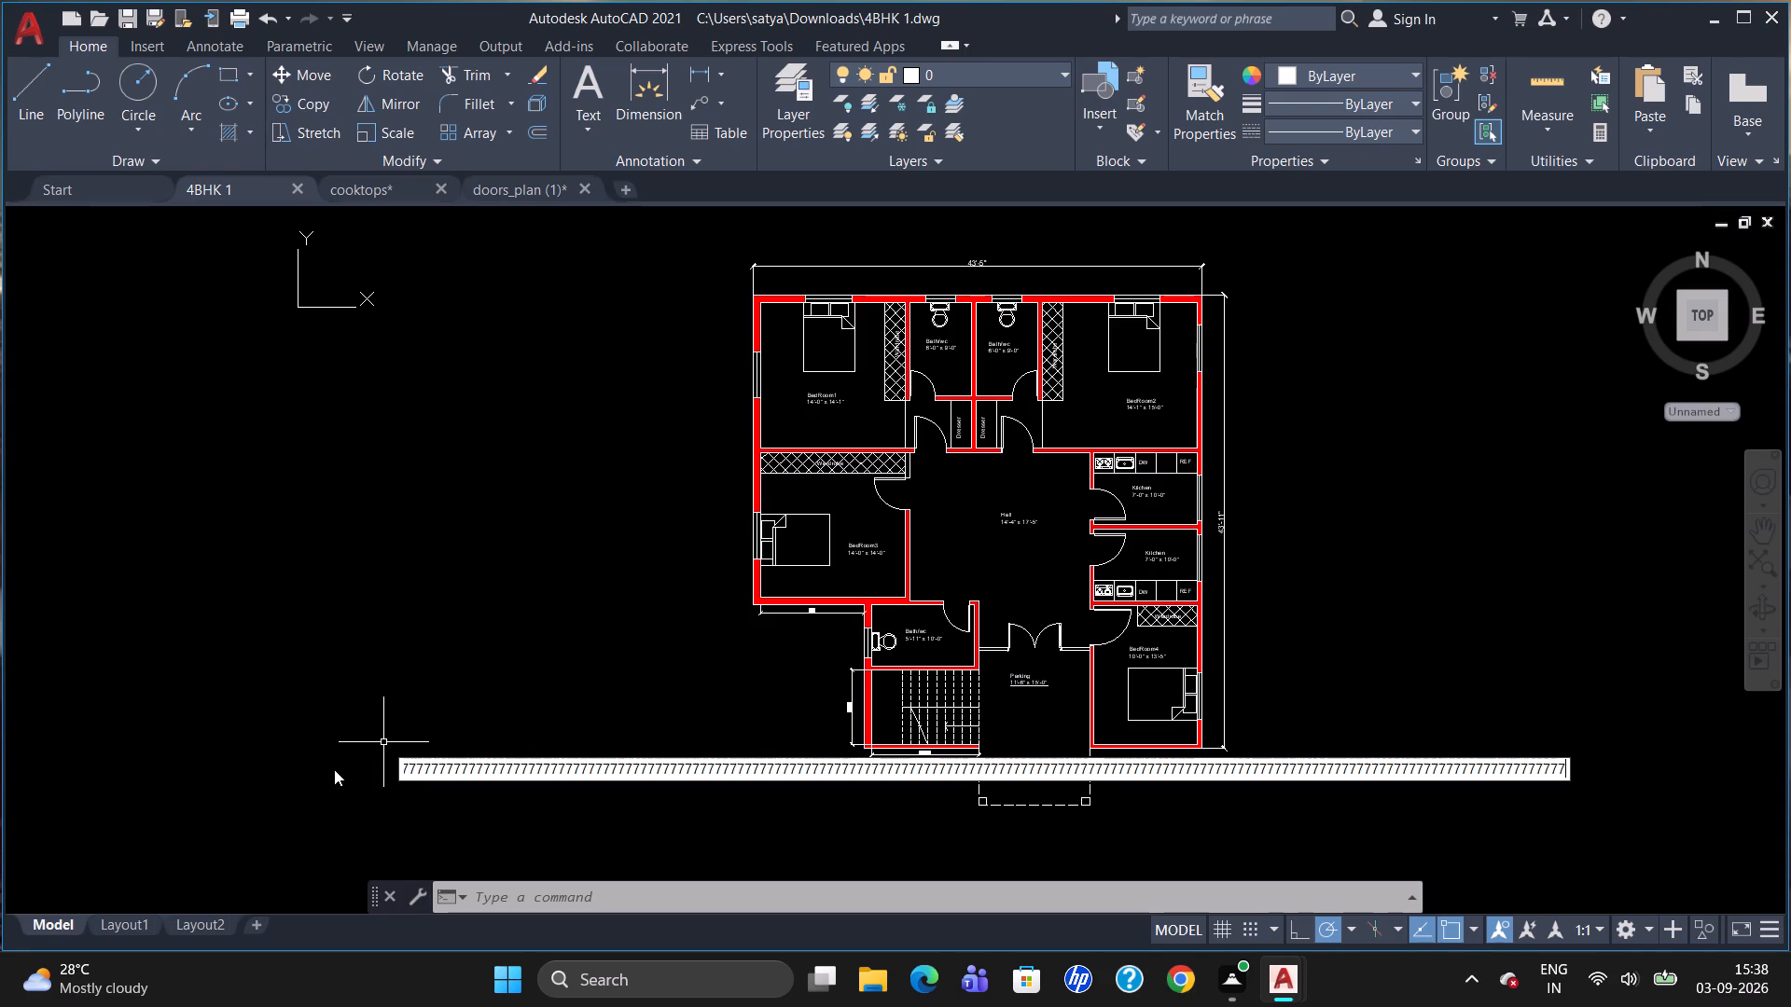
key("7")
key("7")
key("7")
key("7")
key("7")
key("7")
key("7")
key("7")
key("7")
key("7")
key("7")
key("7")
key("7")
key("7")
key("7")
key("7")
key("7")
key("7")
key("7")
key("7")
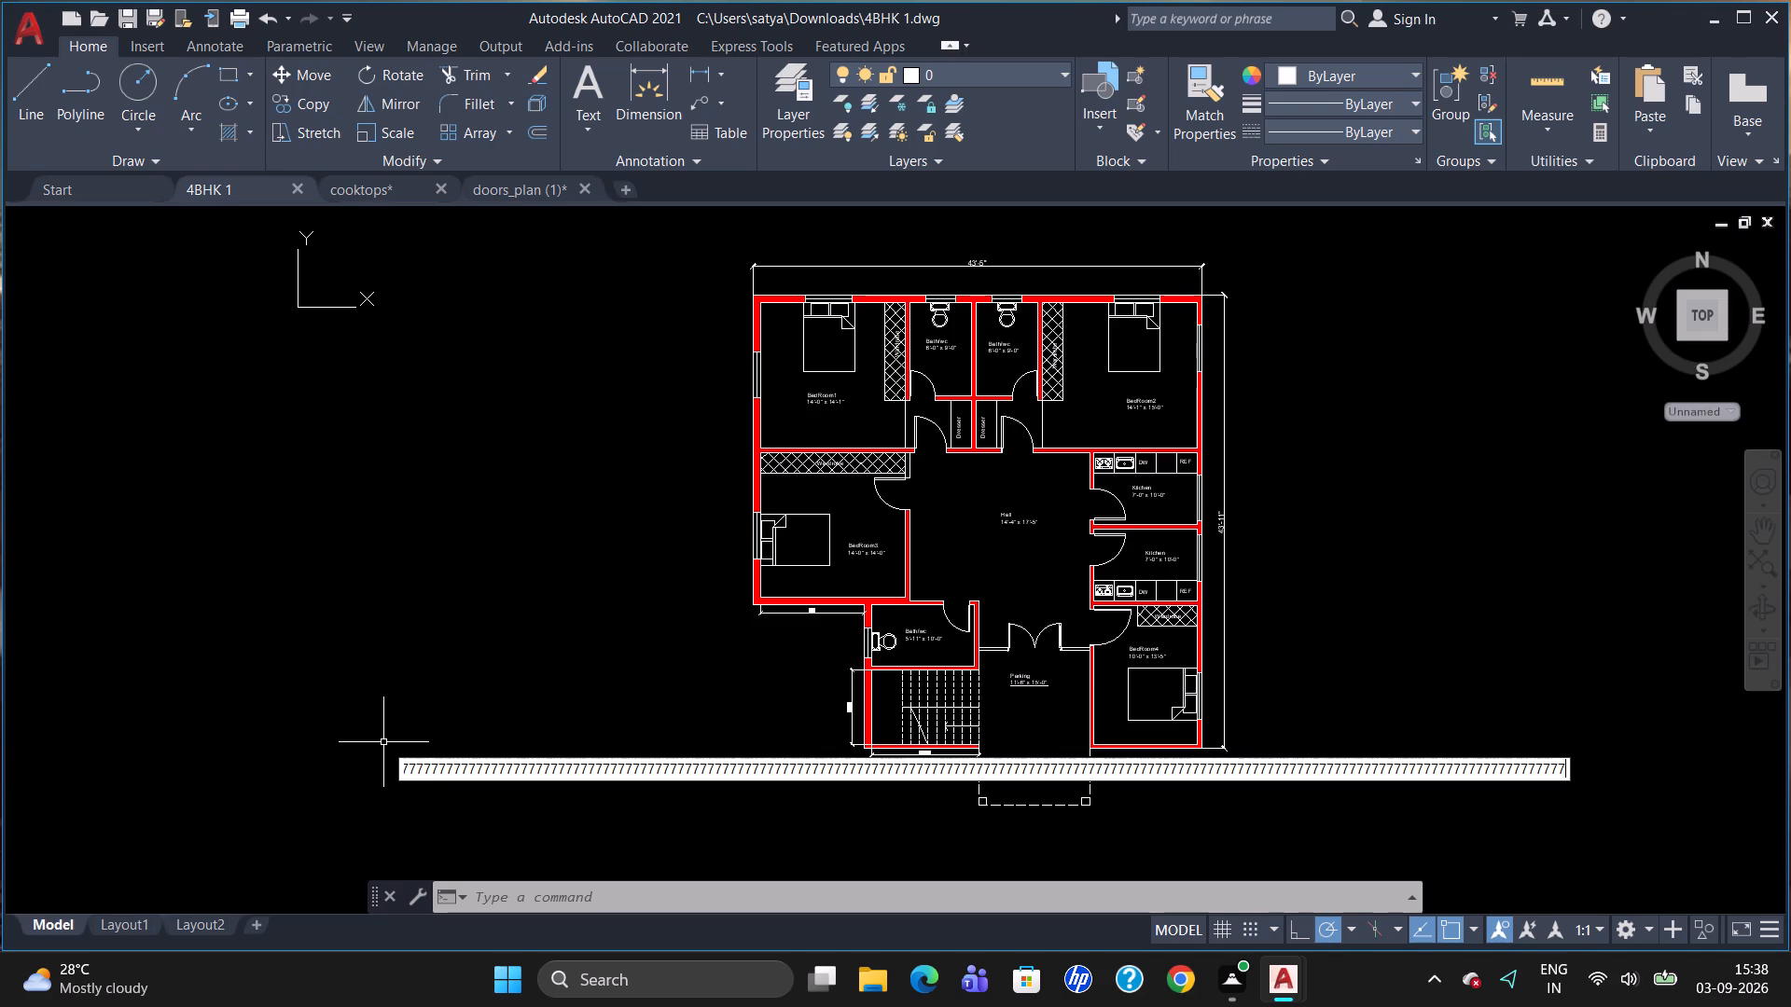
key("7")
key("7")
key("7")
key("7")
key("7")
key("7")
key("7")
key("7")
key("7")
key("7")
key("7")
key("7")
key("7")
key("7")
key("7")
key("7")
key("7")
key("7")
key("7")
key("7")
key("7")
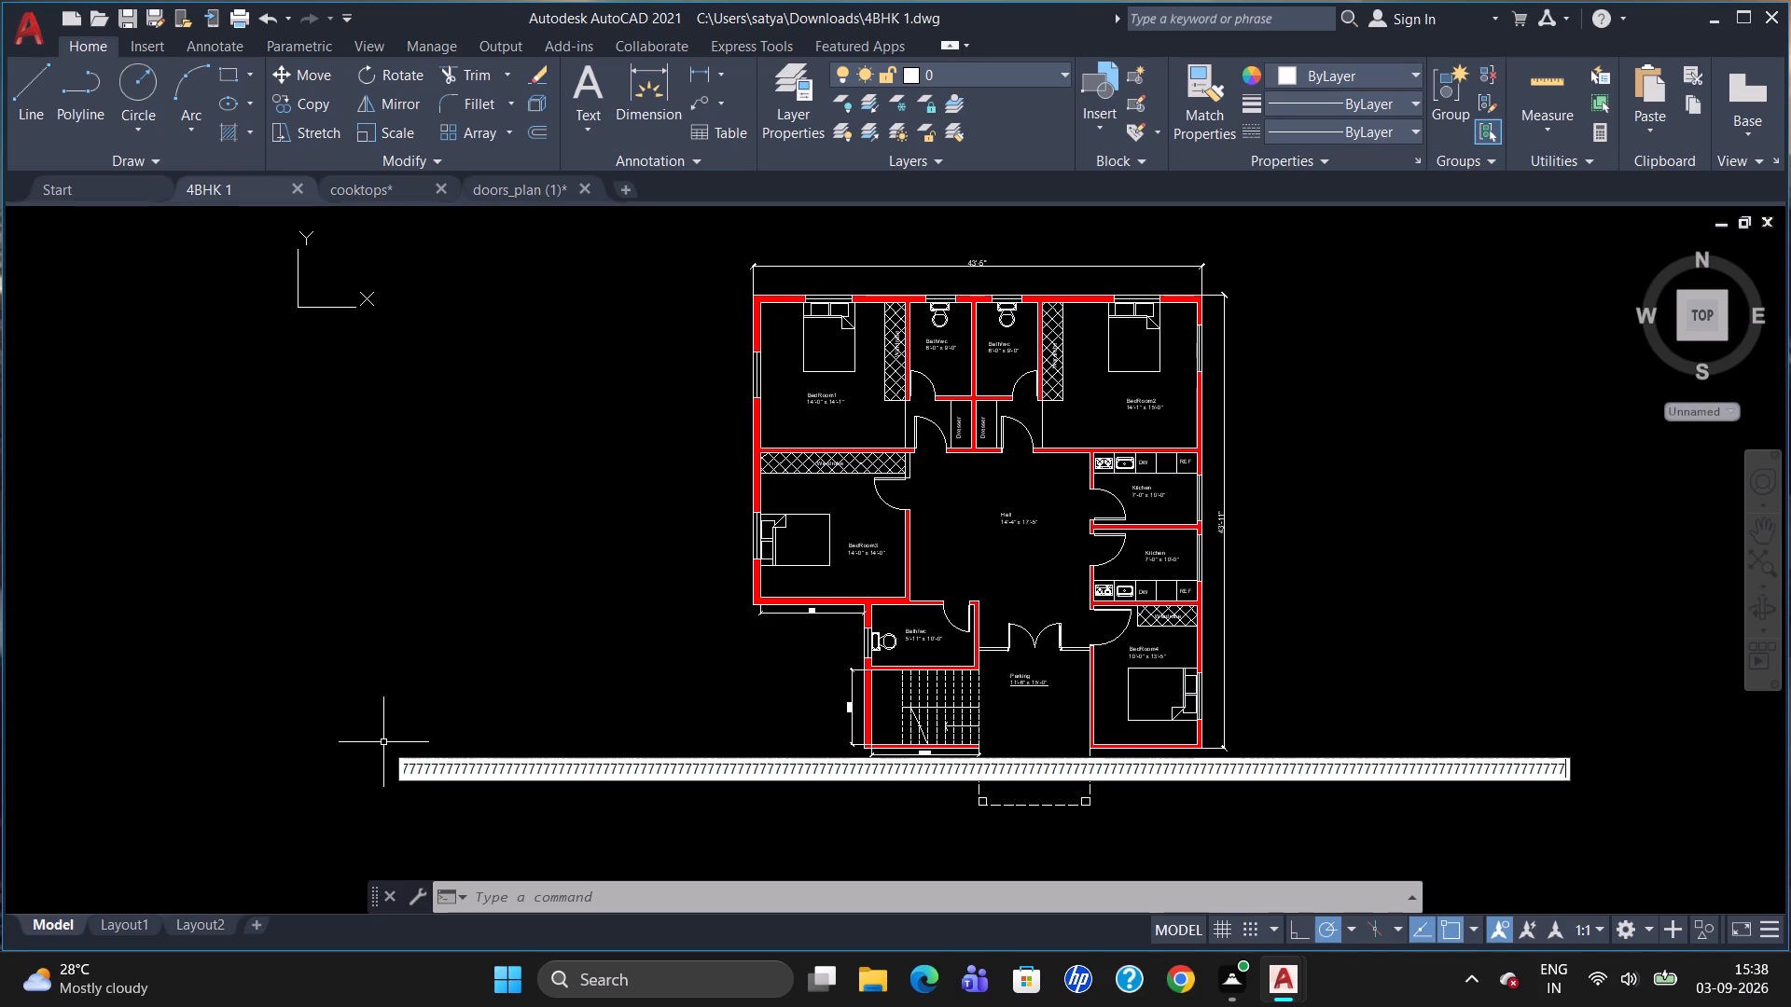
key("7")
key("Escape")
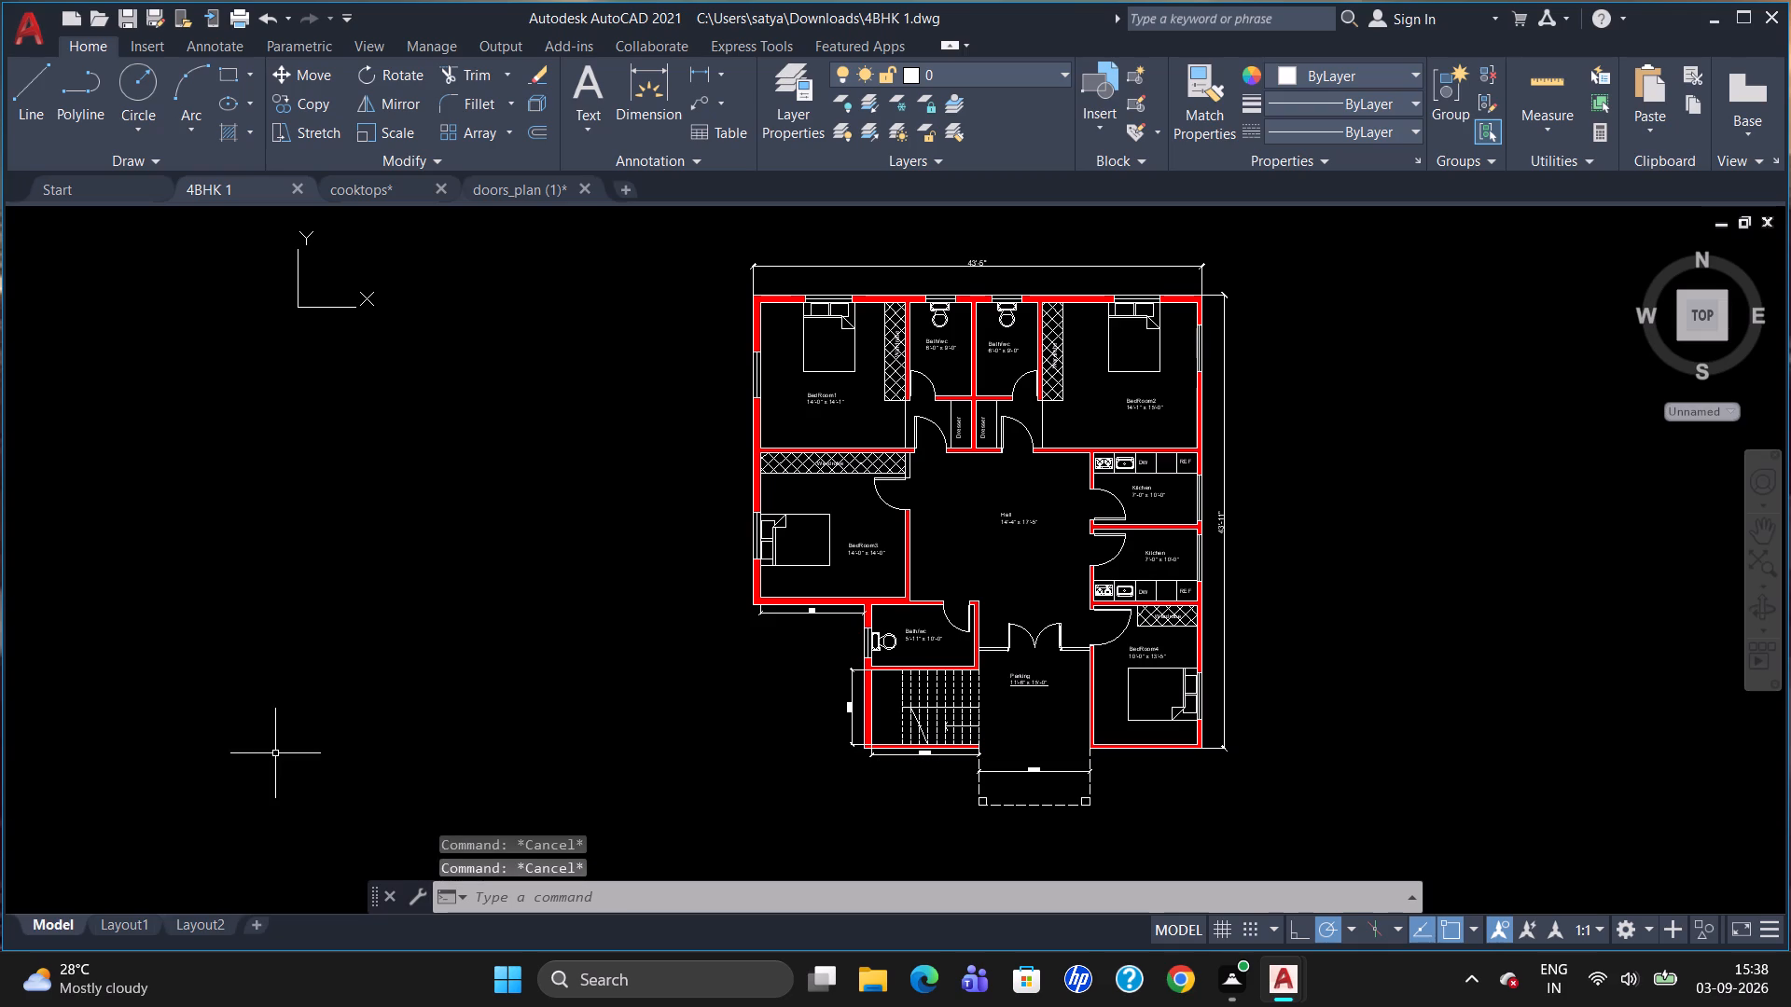
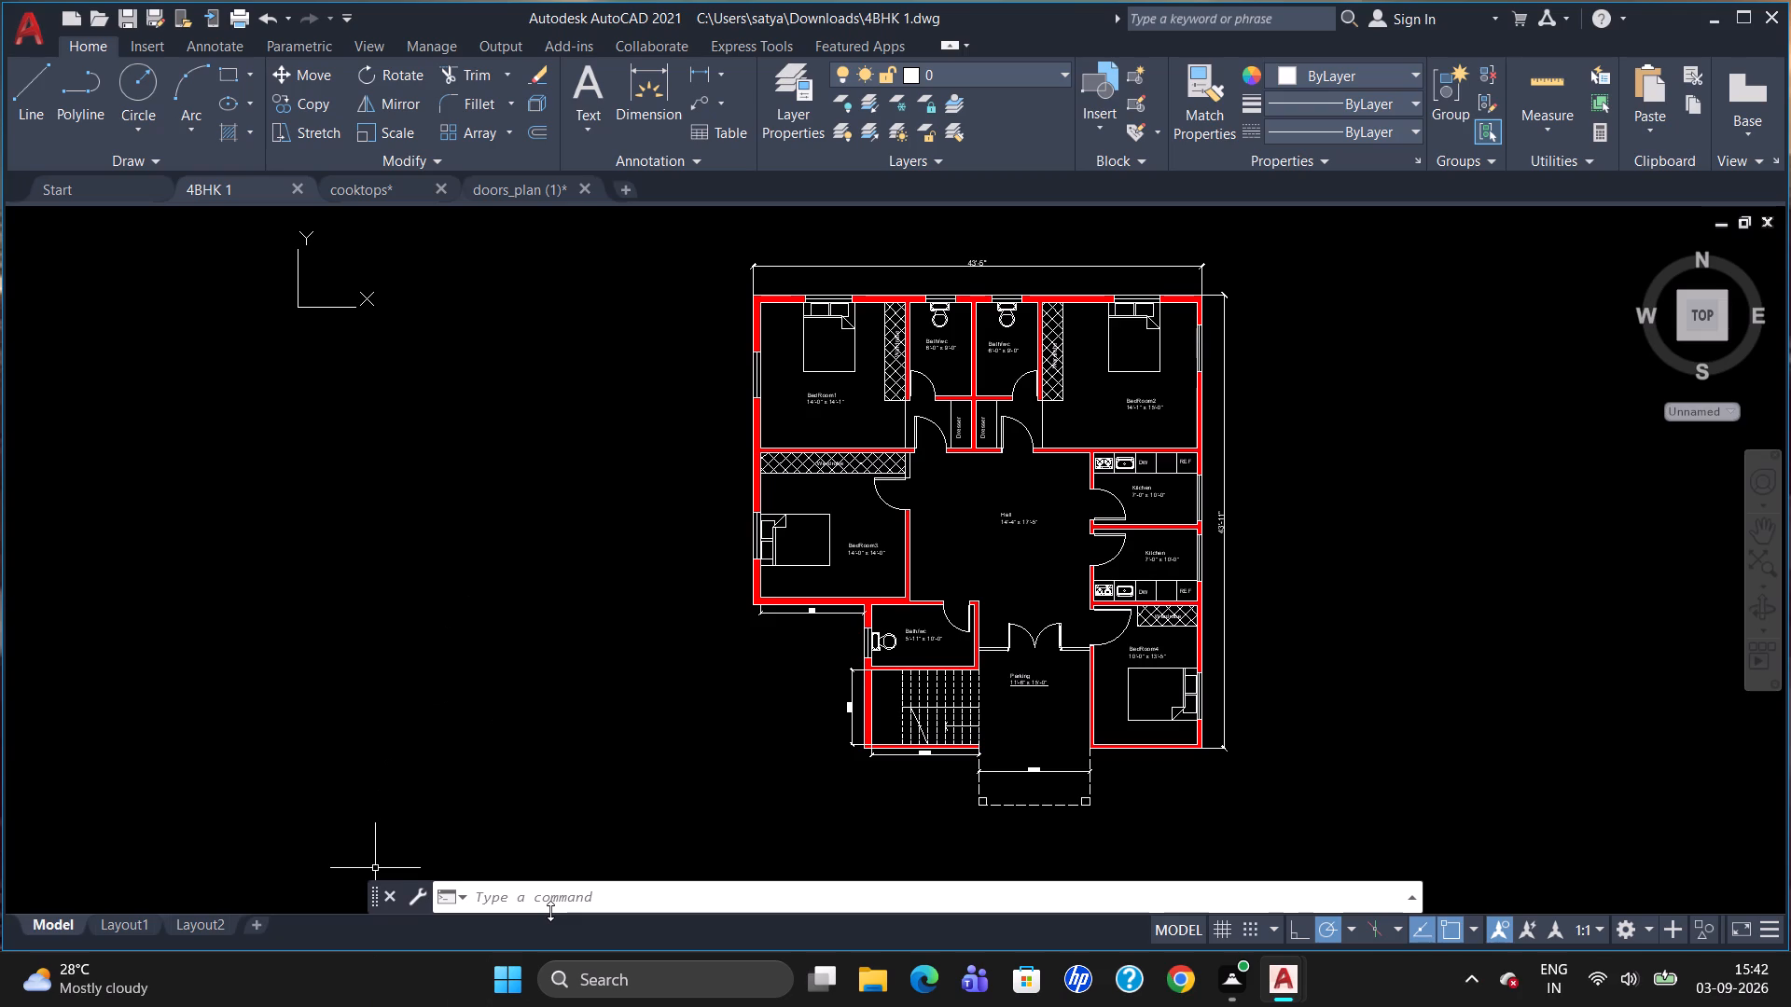
Review the whole floor plan up close, checking the room labels, furniture, doors, and overall and local dimensions.
scroll(1036, 523, "down", 1)
scroll(1035, 528, "up", 1)
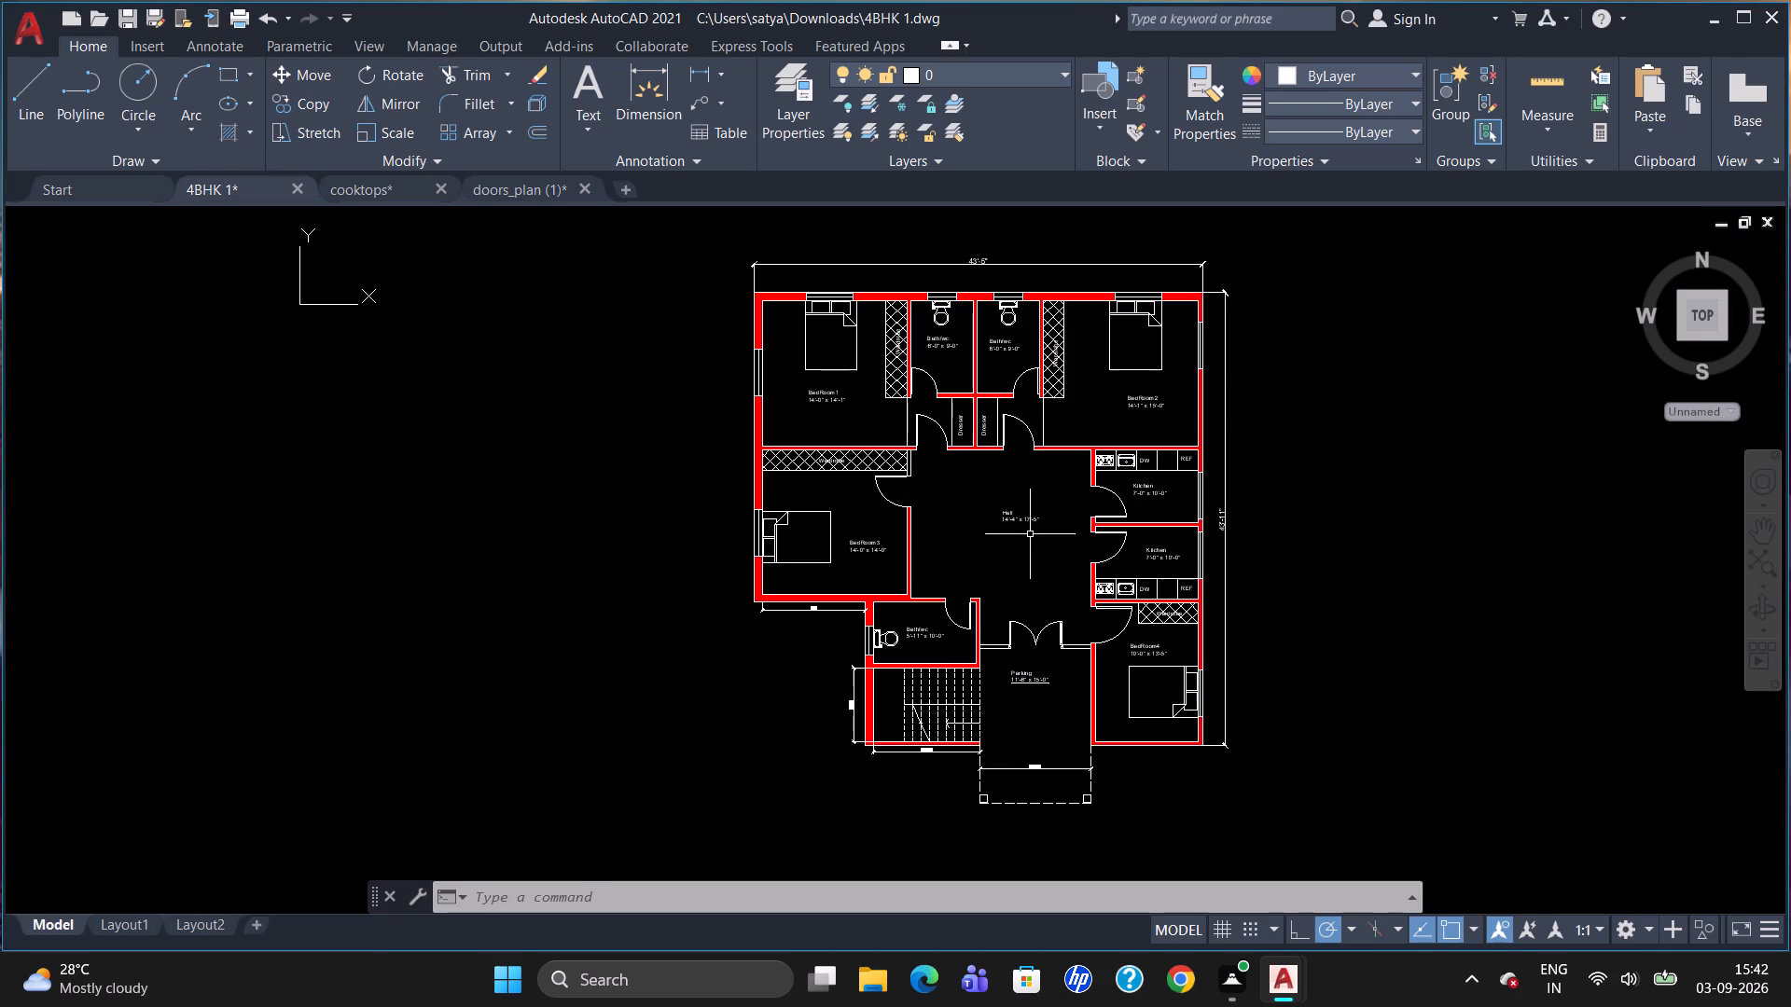
scroll(1257, 346, "up", 2)
scroll(1268, 336, "down", 1)
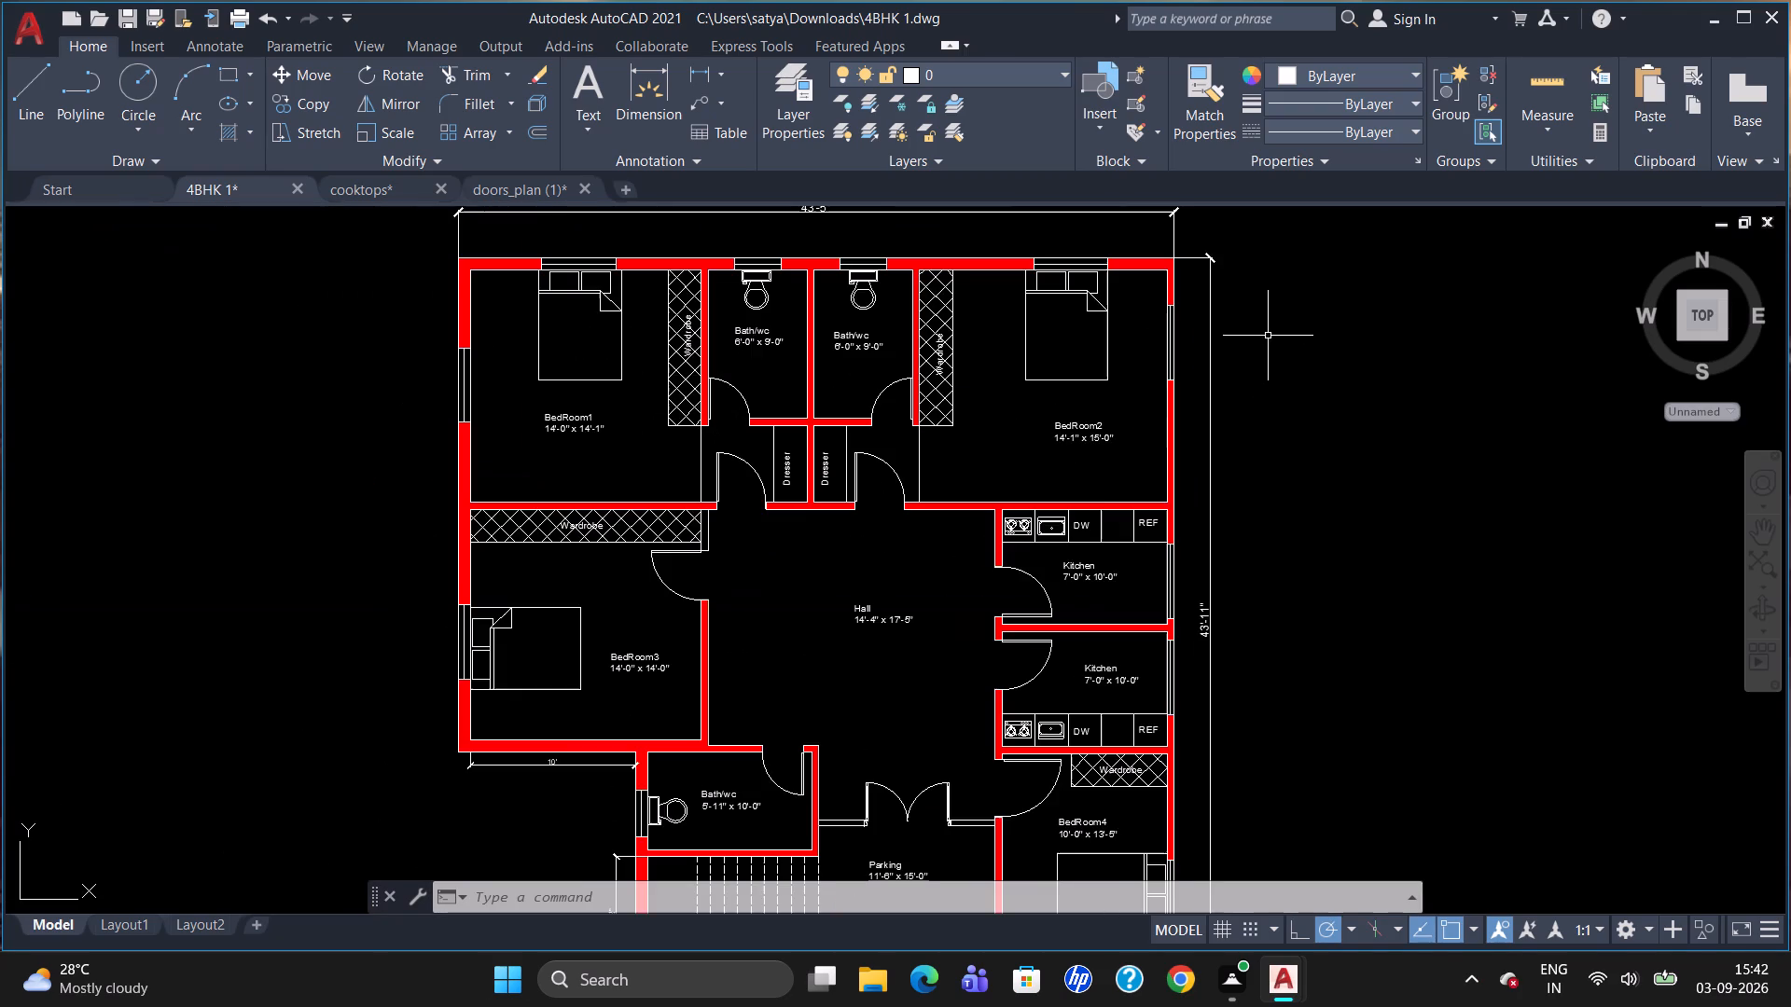
scroll(1268, 336, "down", 1)
scroll(1187, 538, "up", 2)
scroll(1285, 382, "down", 1)
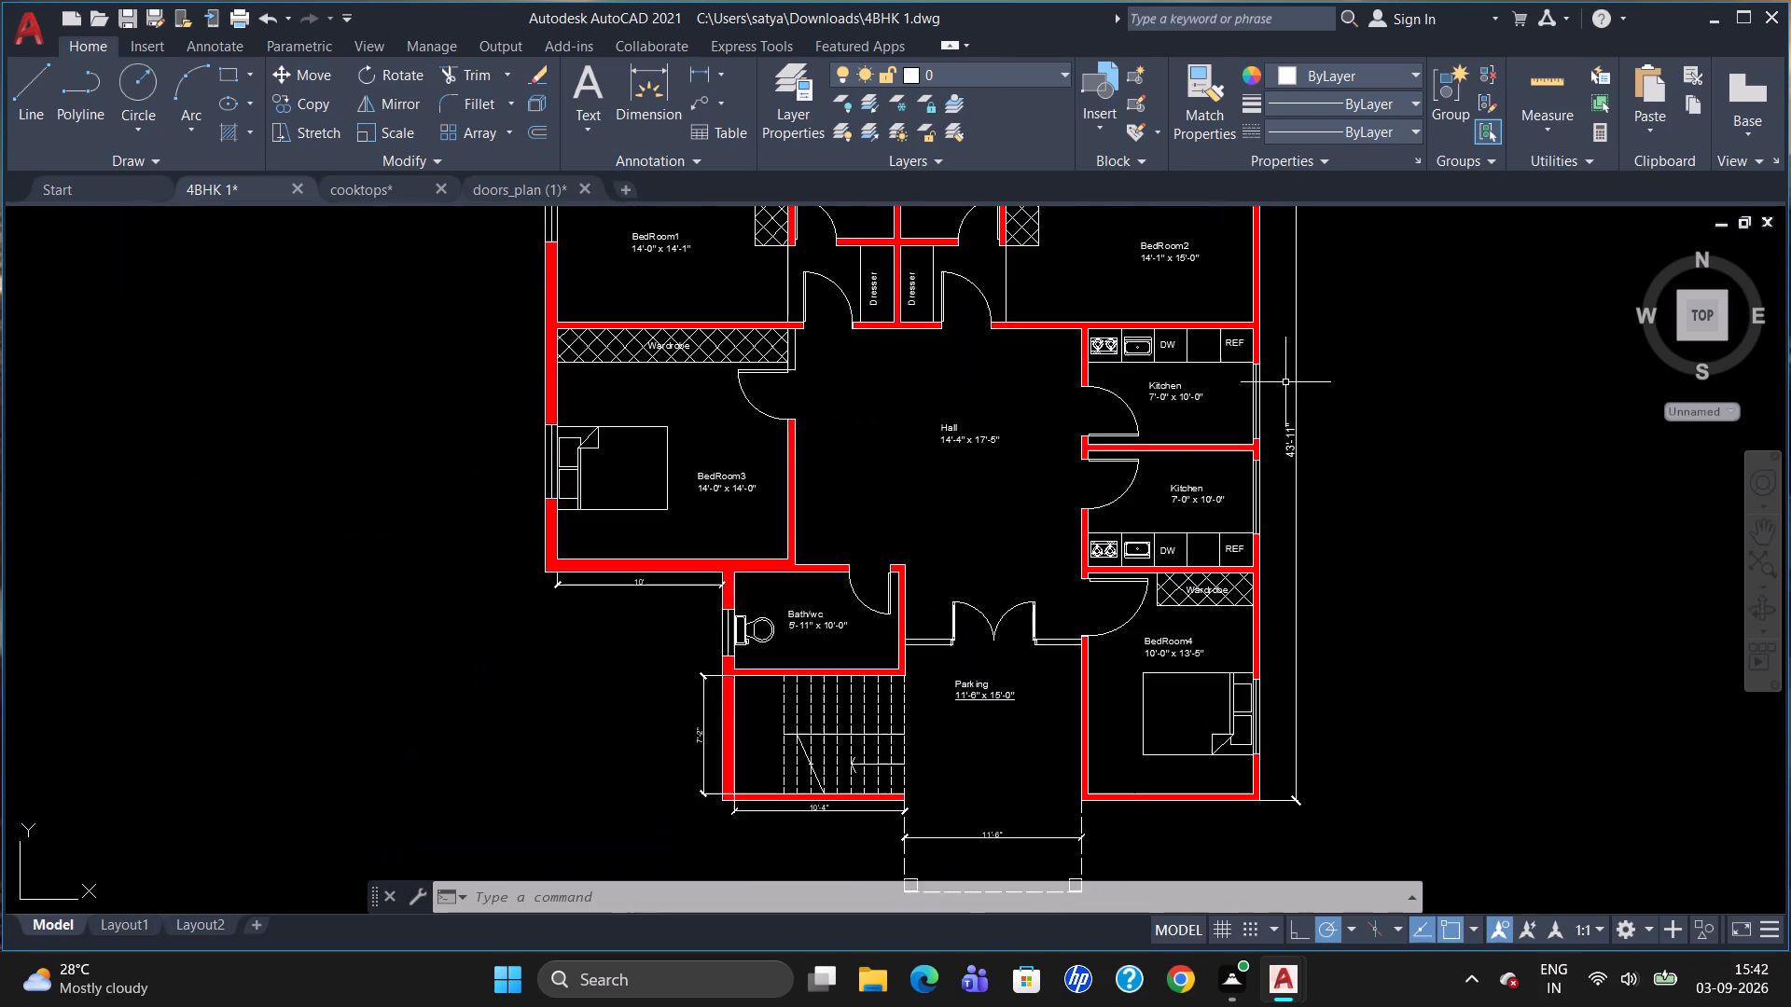
scroll(1285, 382, "down", 1)
scroll(1254, 457, "up", 3)
scroll(1252, 453, "down", 2)
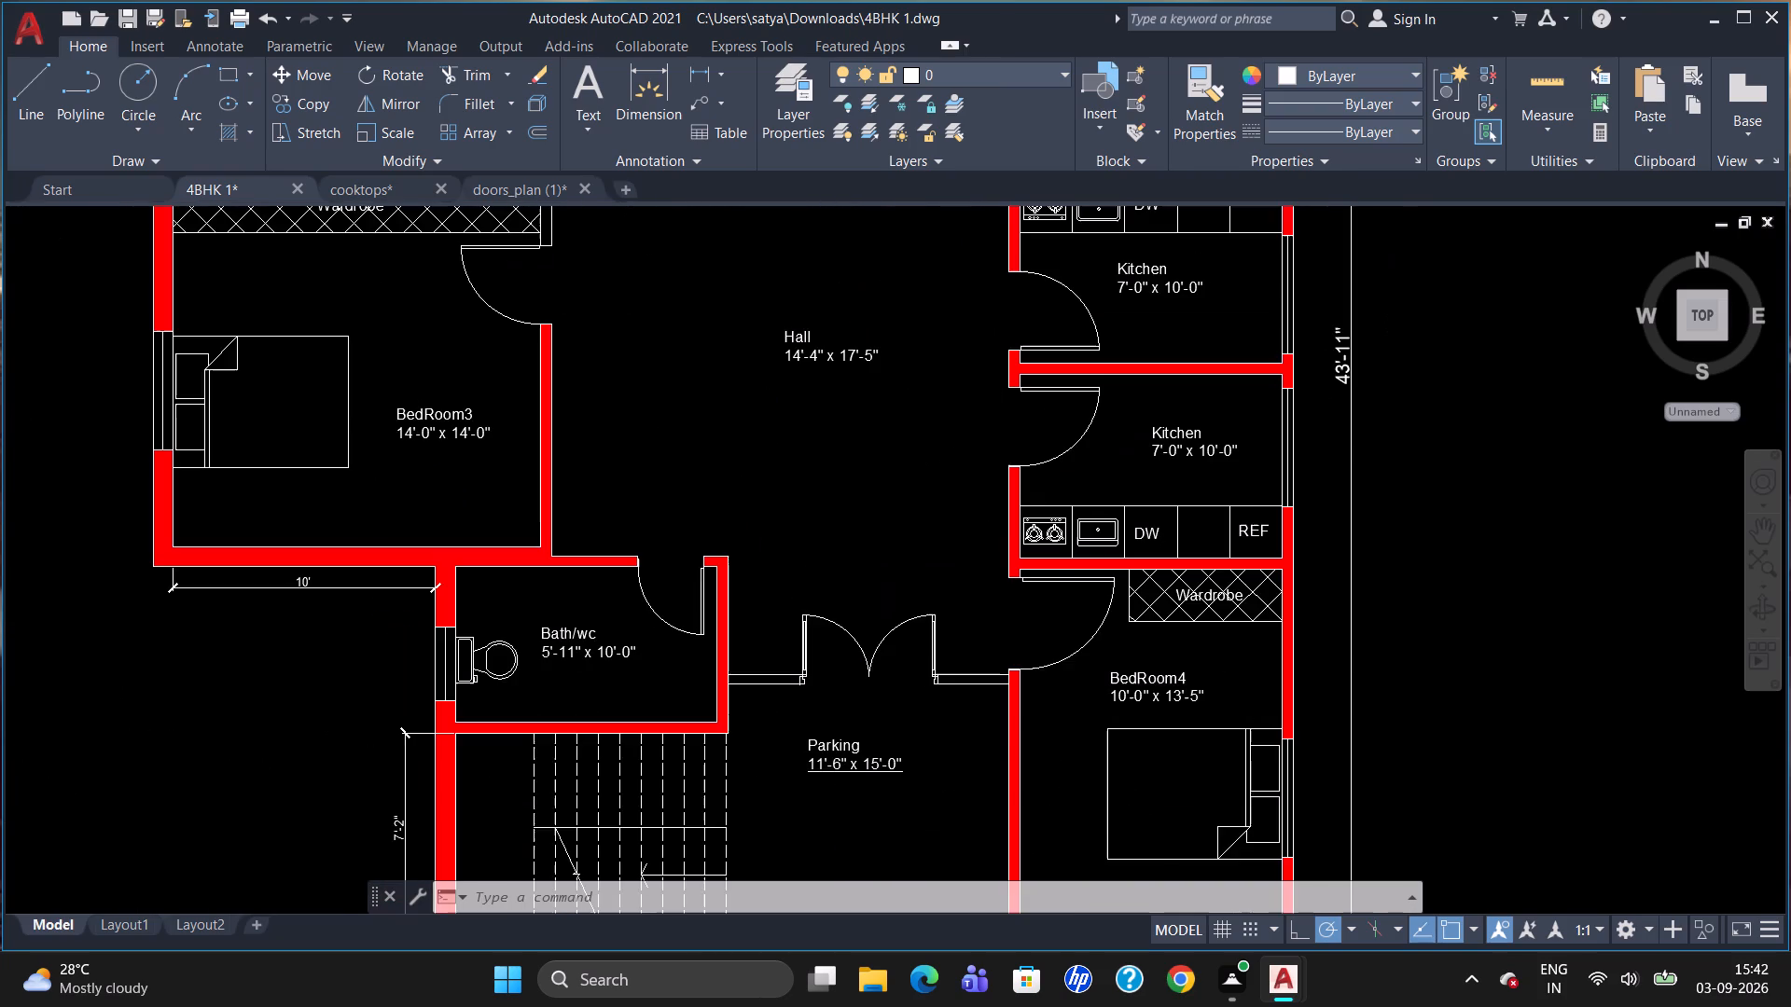
scroll(1252, 453, "up", 3)
scroll(1252, 453, "down", 4)
scroll(1239, 297, "up", 2)
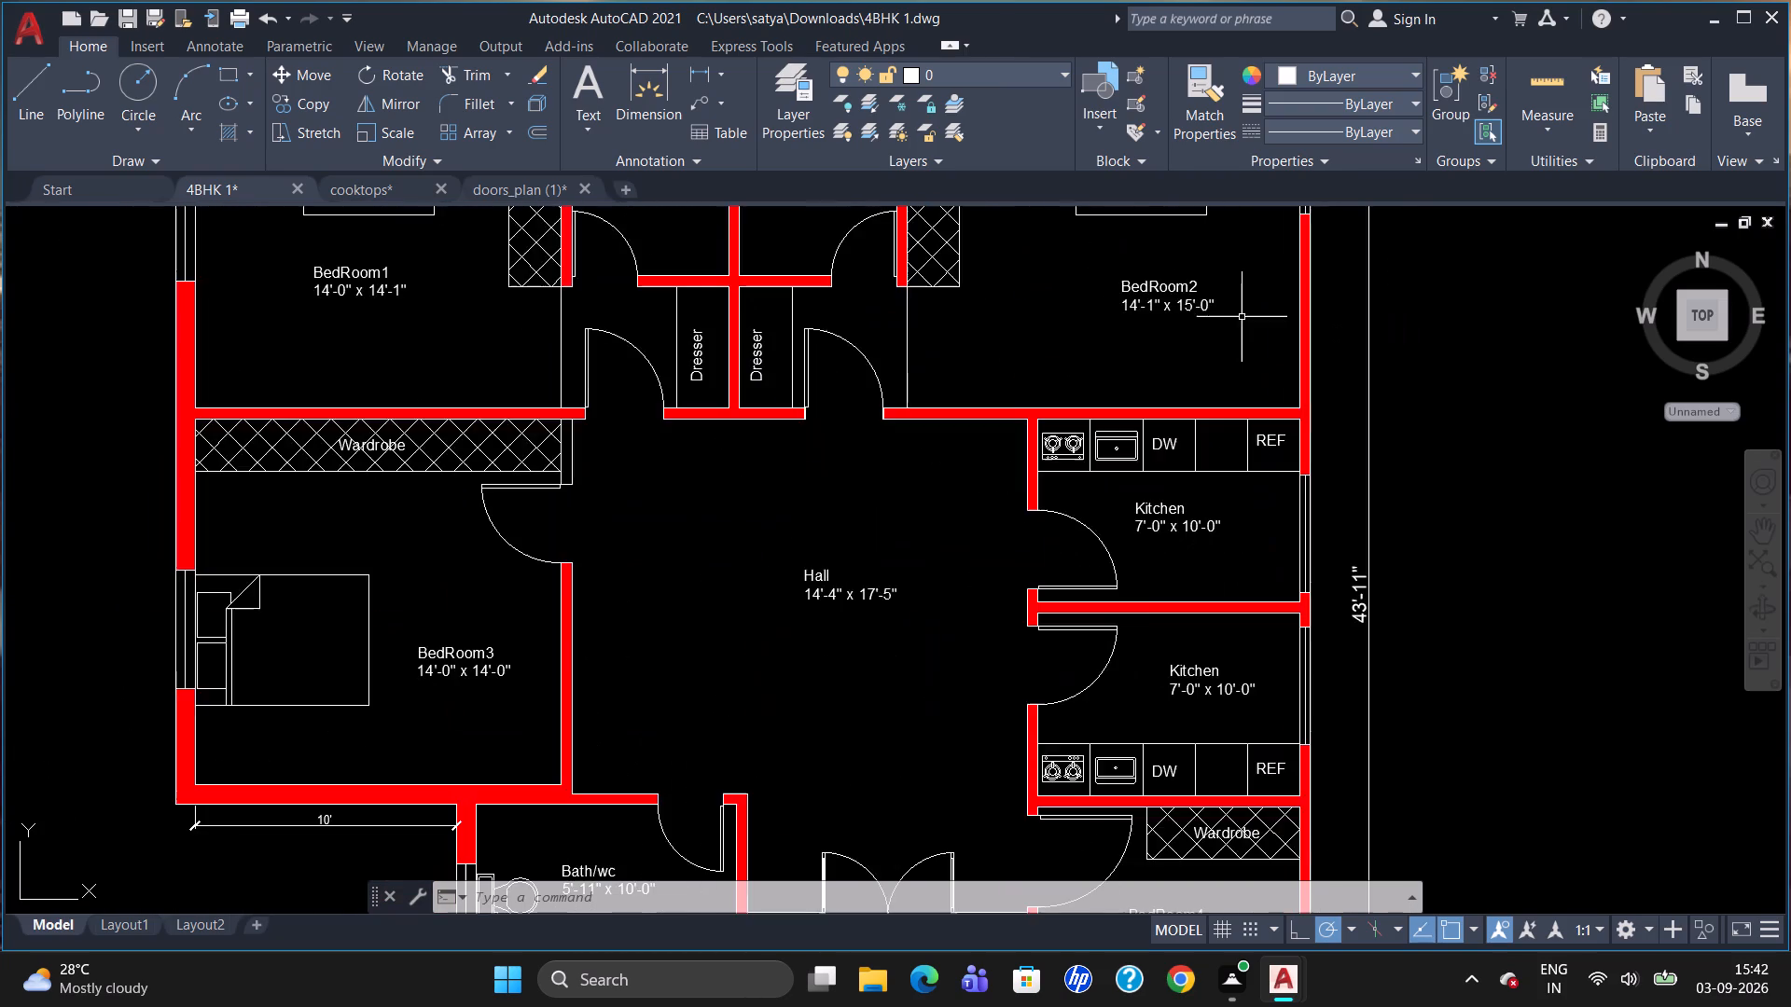
scroll(1241, 372, "down", 3)
scroll(1234, 257, "up", 2)
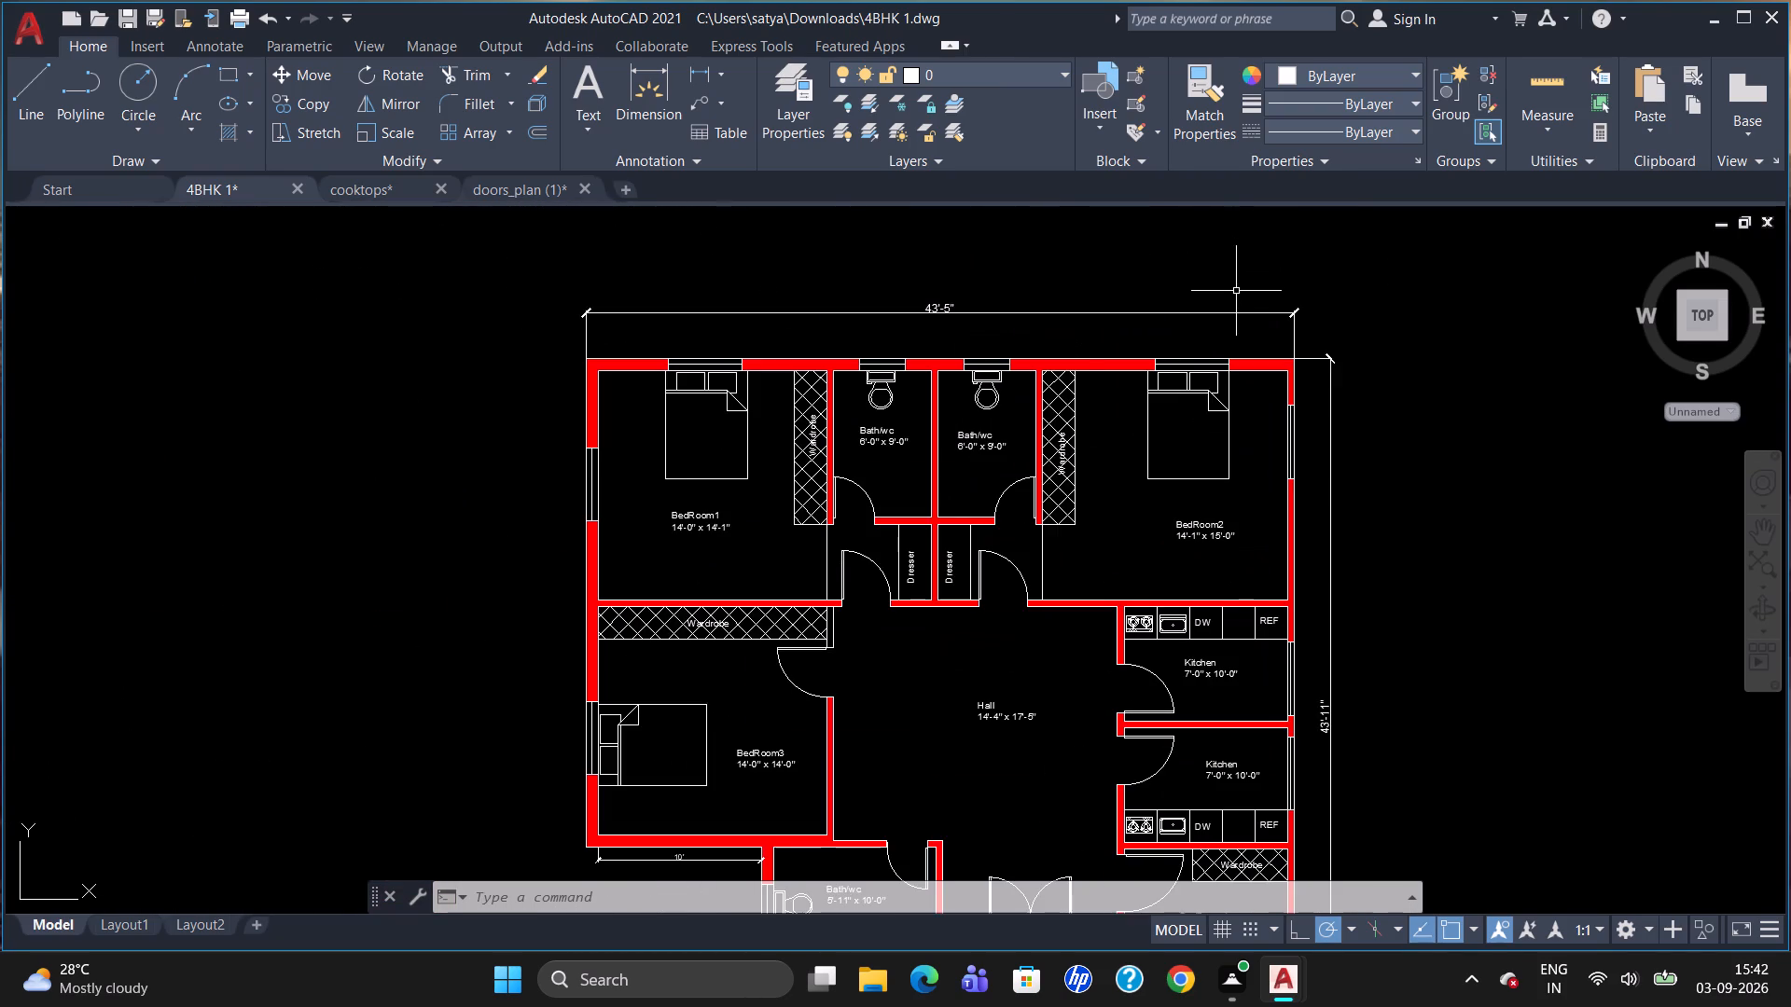
scroll(1236, 293, "down", 1)
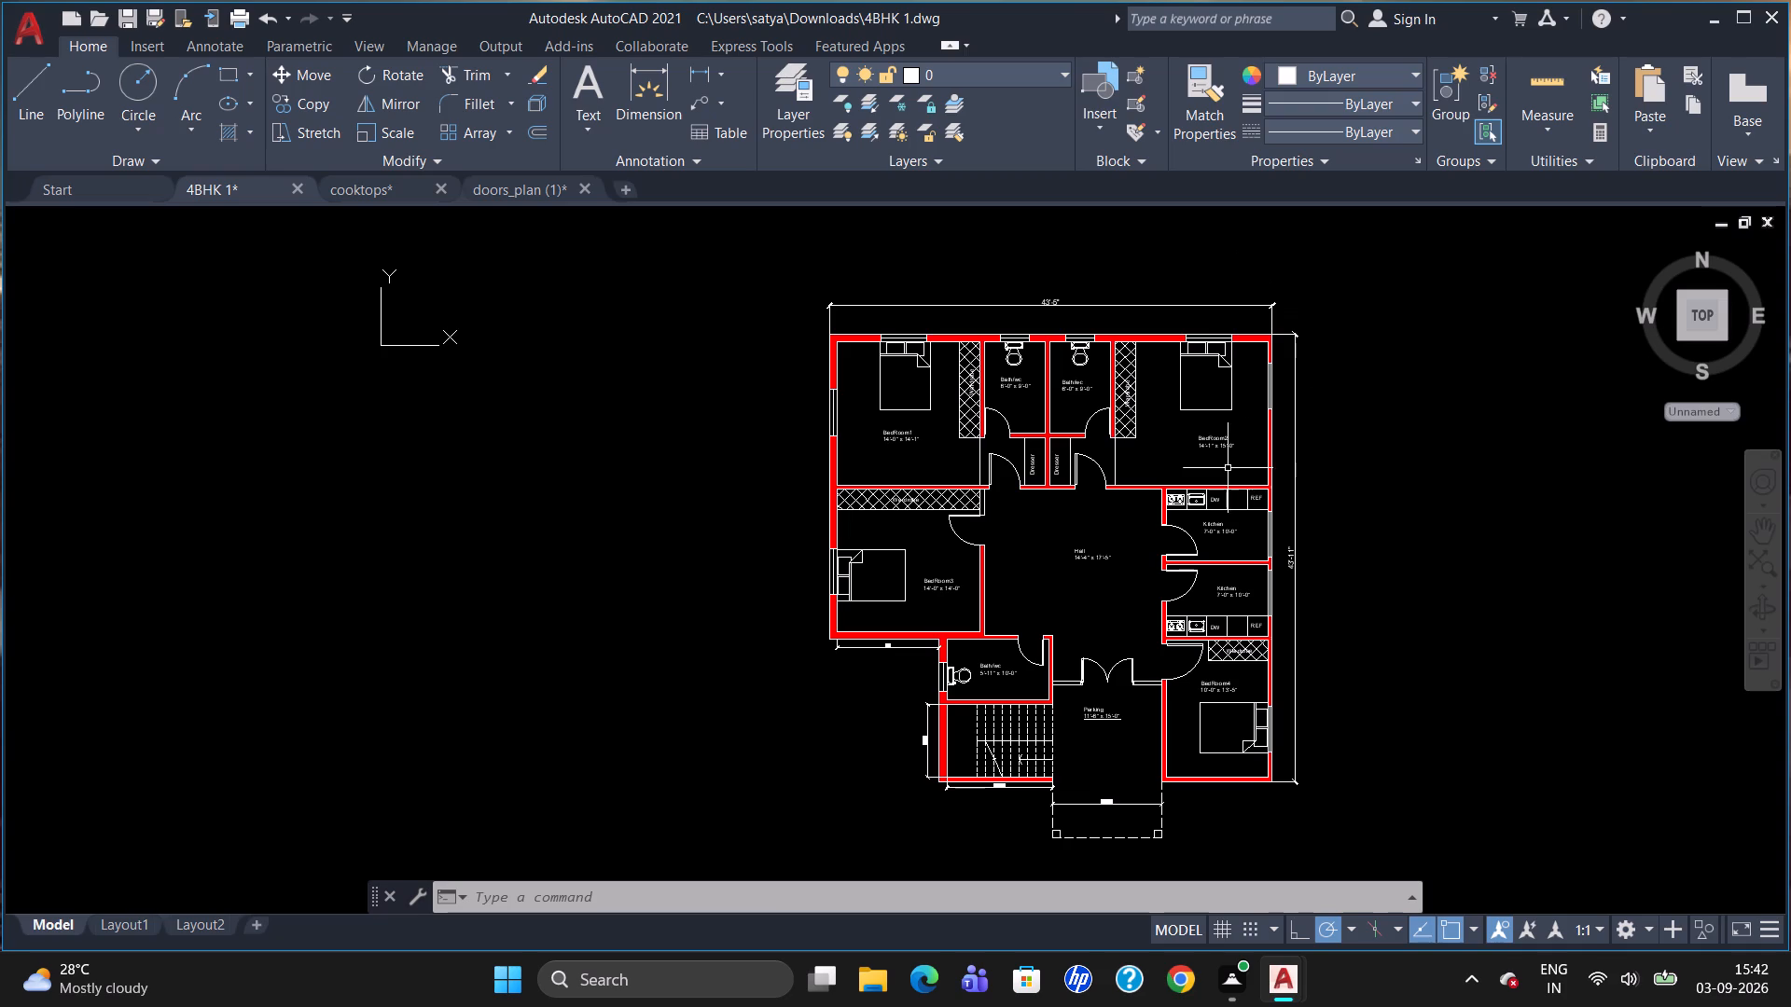
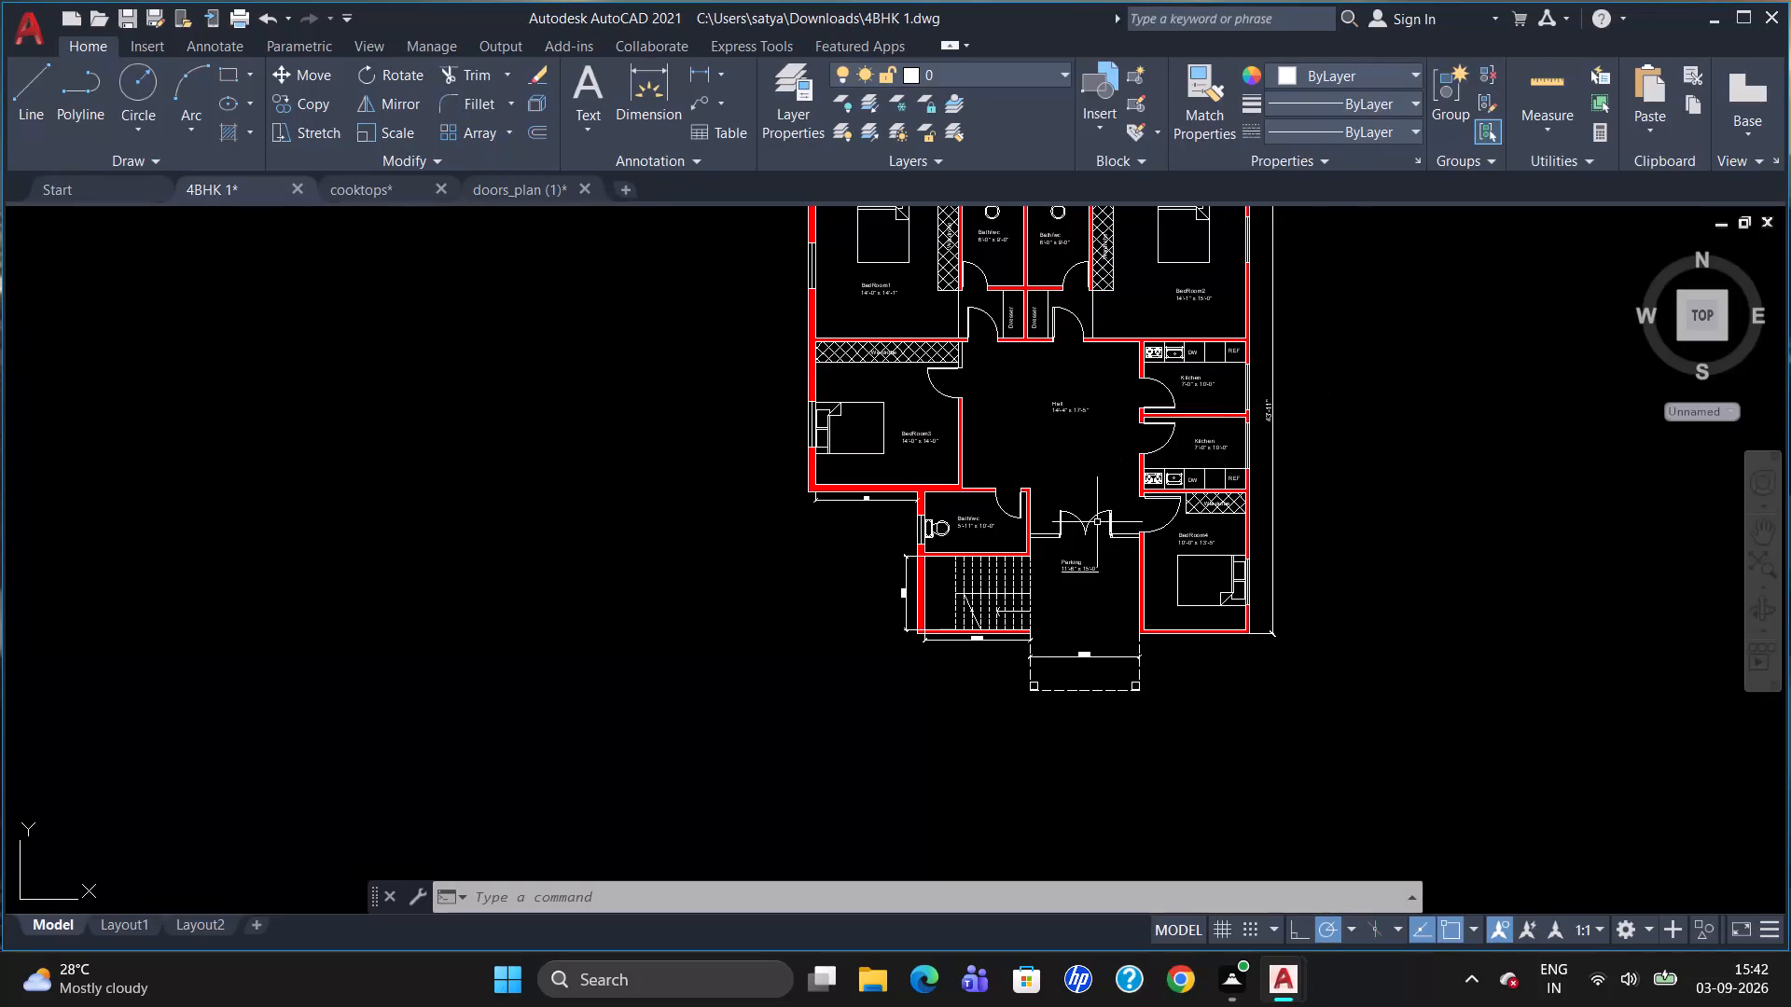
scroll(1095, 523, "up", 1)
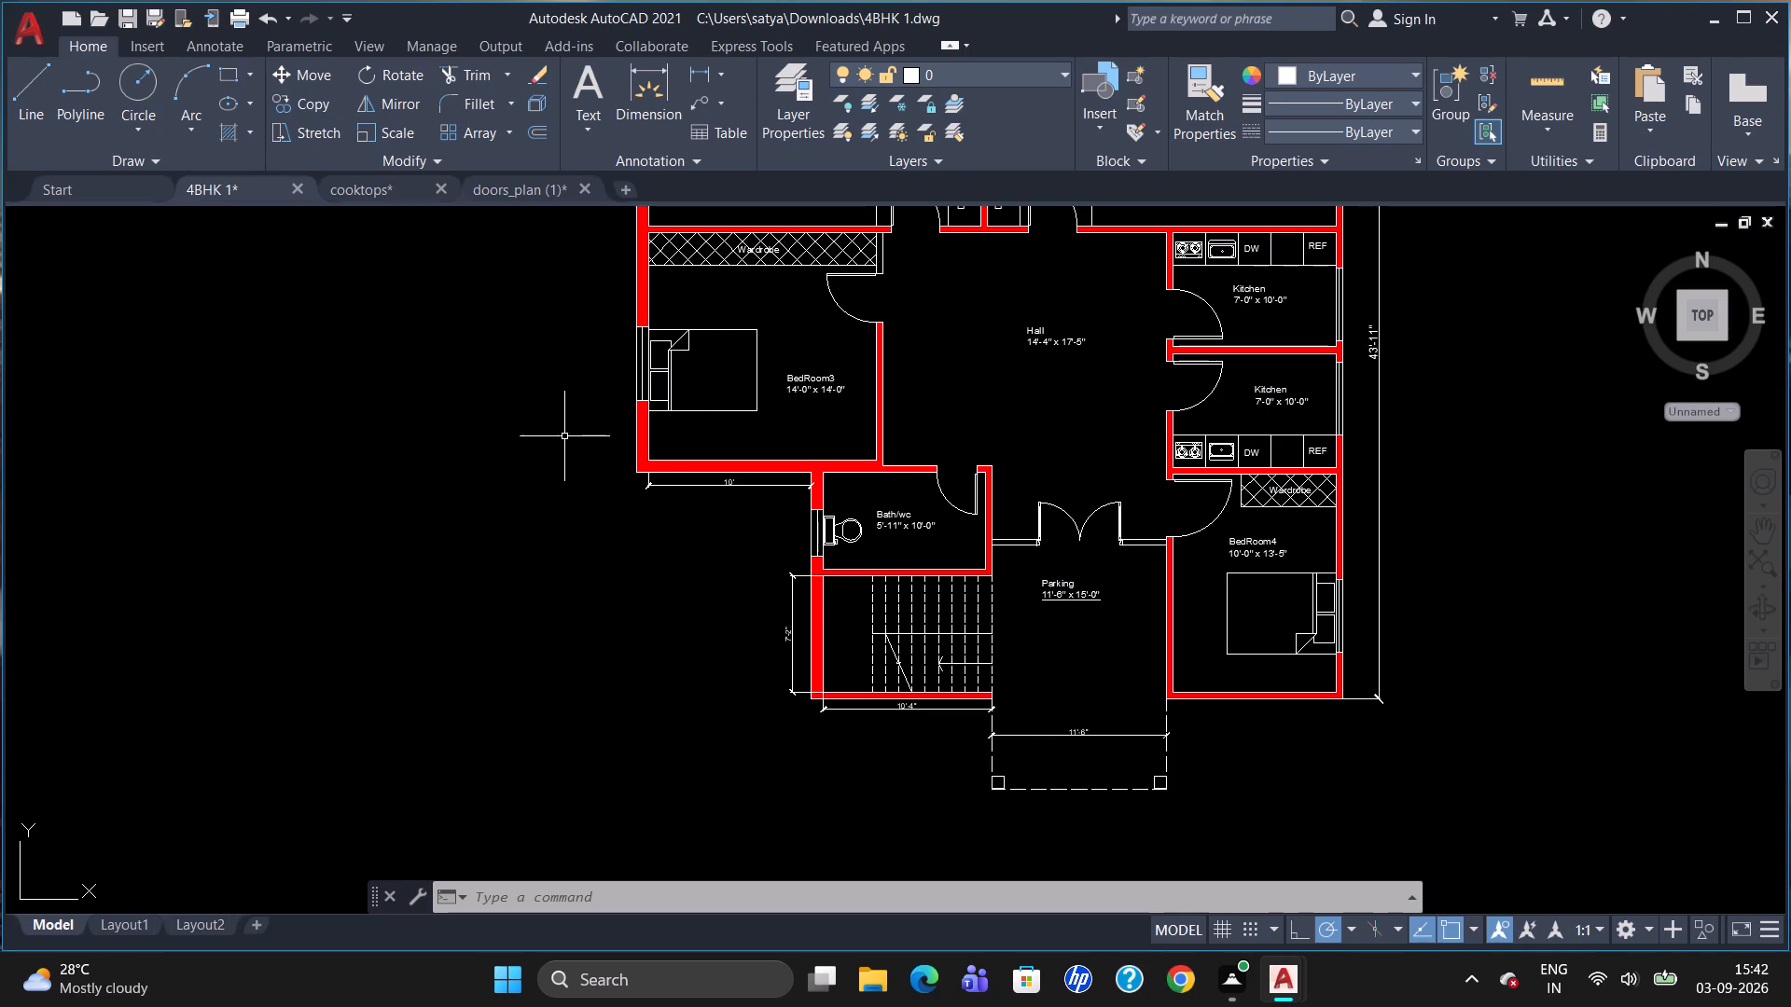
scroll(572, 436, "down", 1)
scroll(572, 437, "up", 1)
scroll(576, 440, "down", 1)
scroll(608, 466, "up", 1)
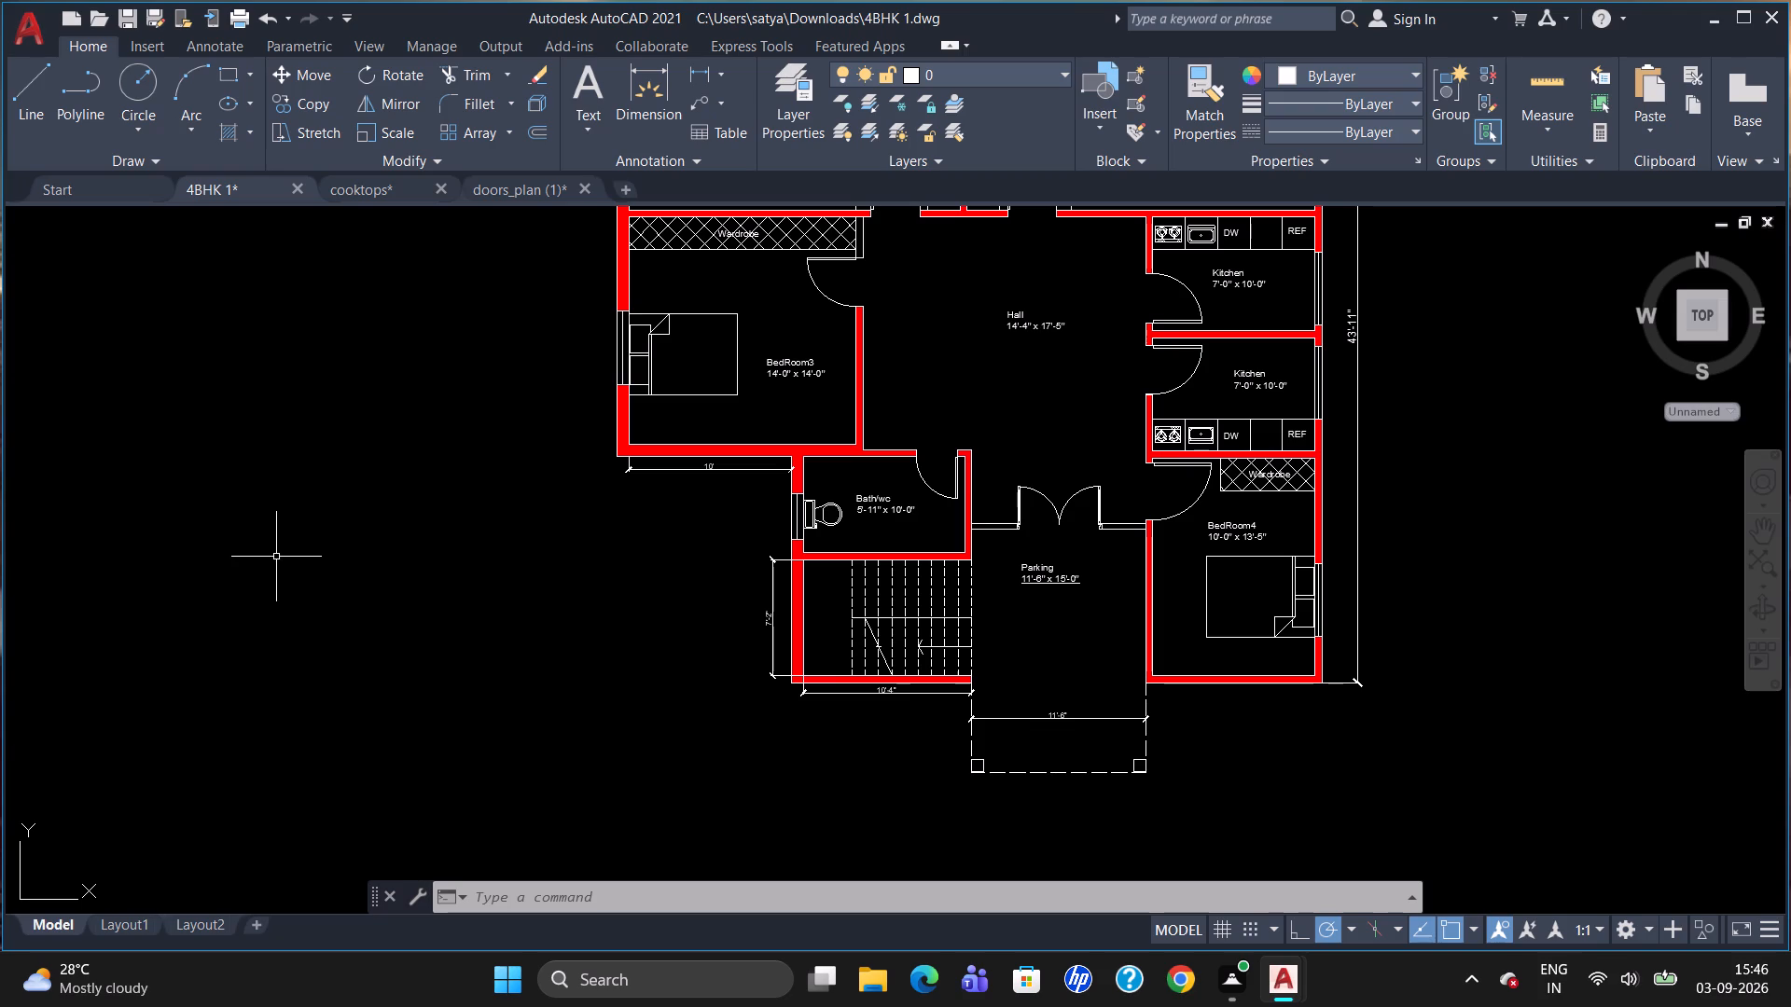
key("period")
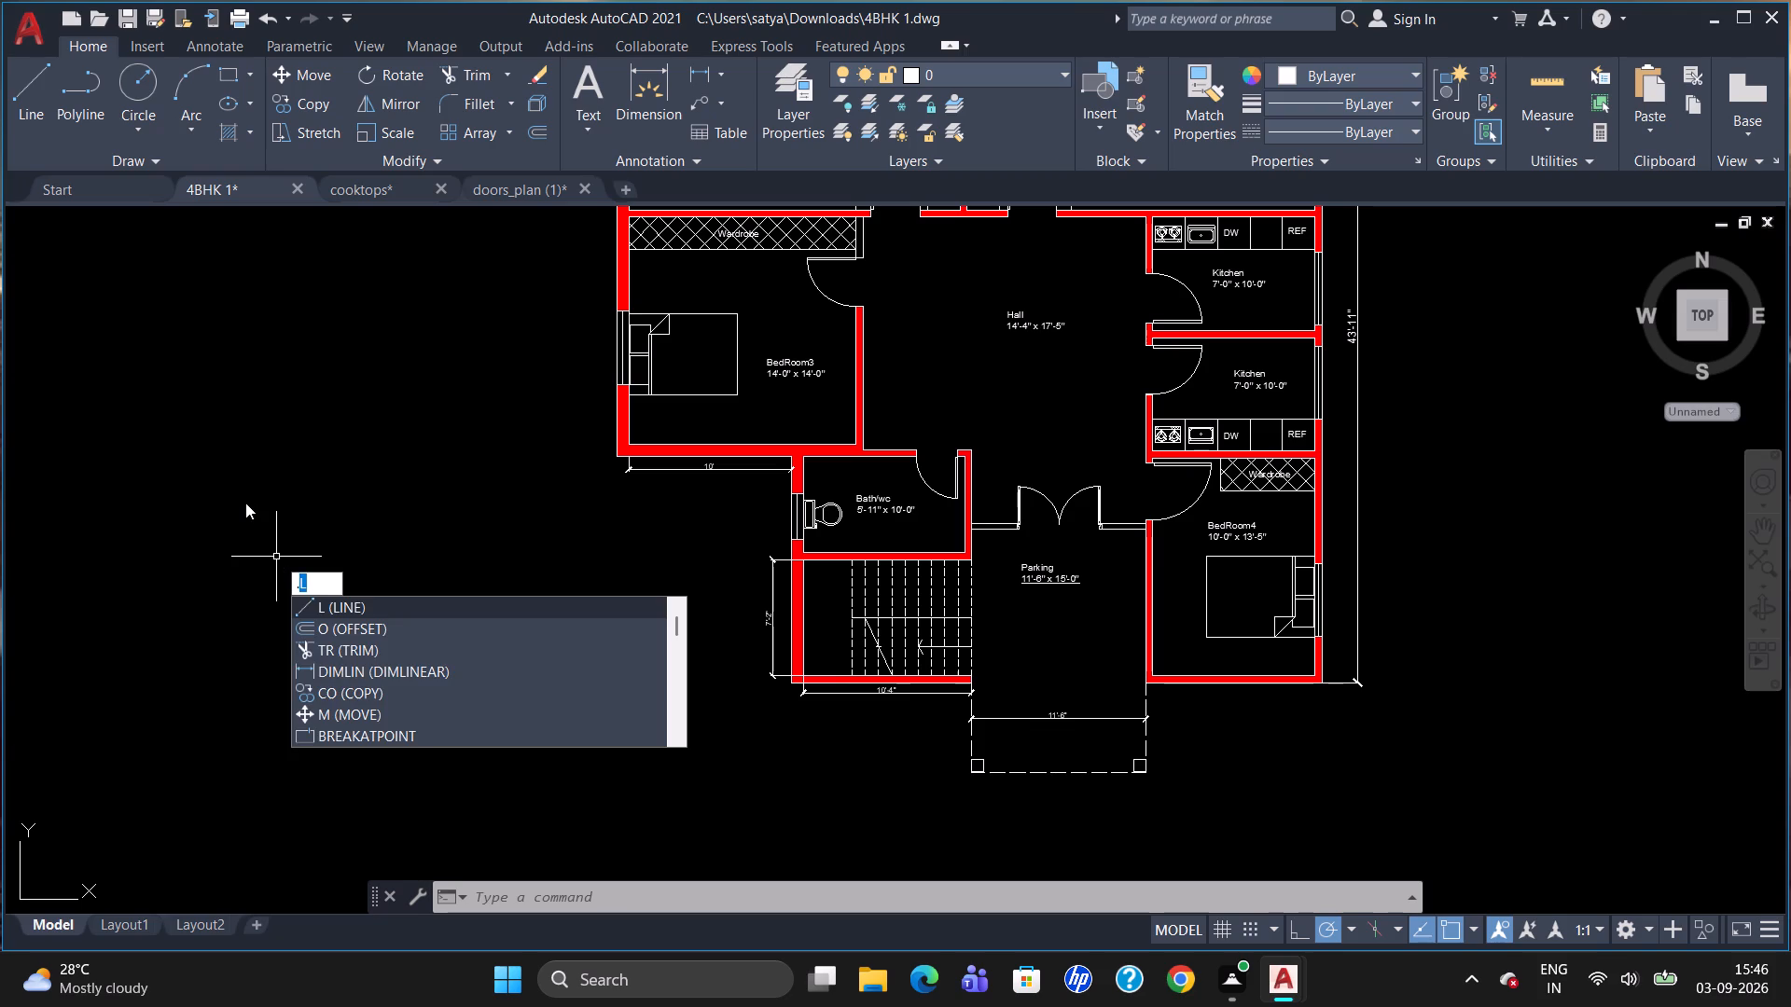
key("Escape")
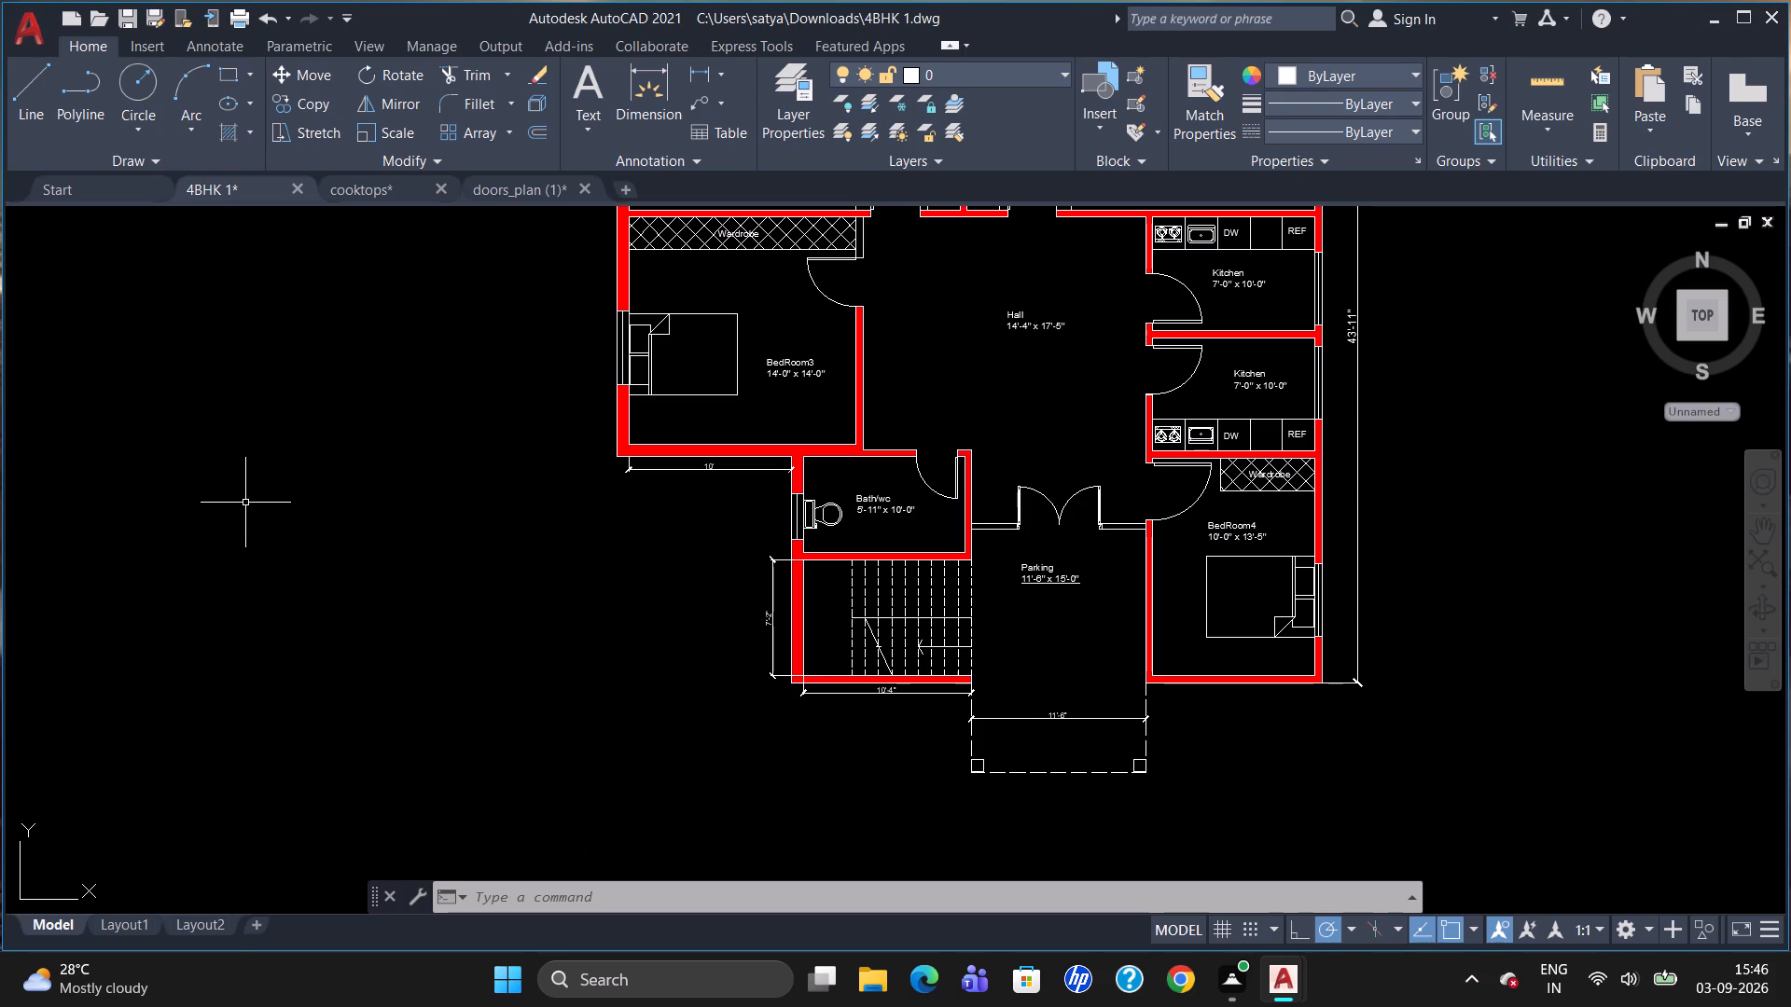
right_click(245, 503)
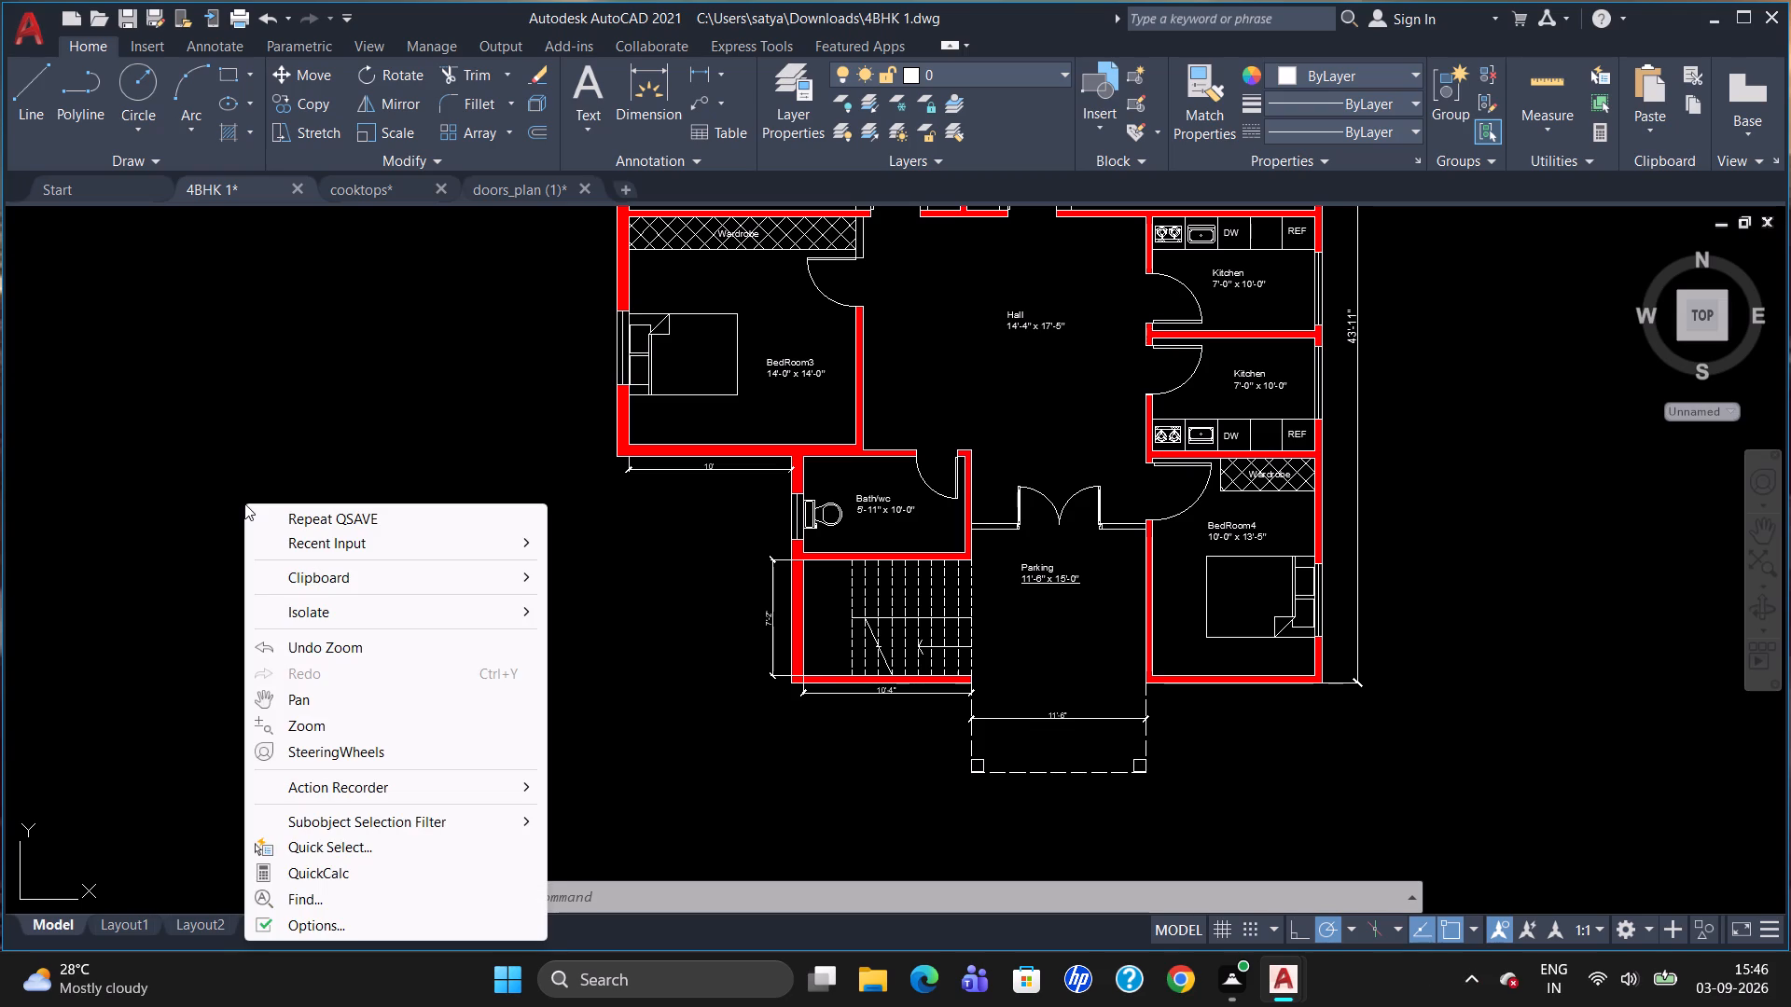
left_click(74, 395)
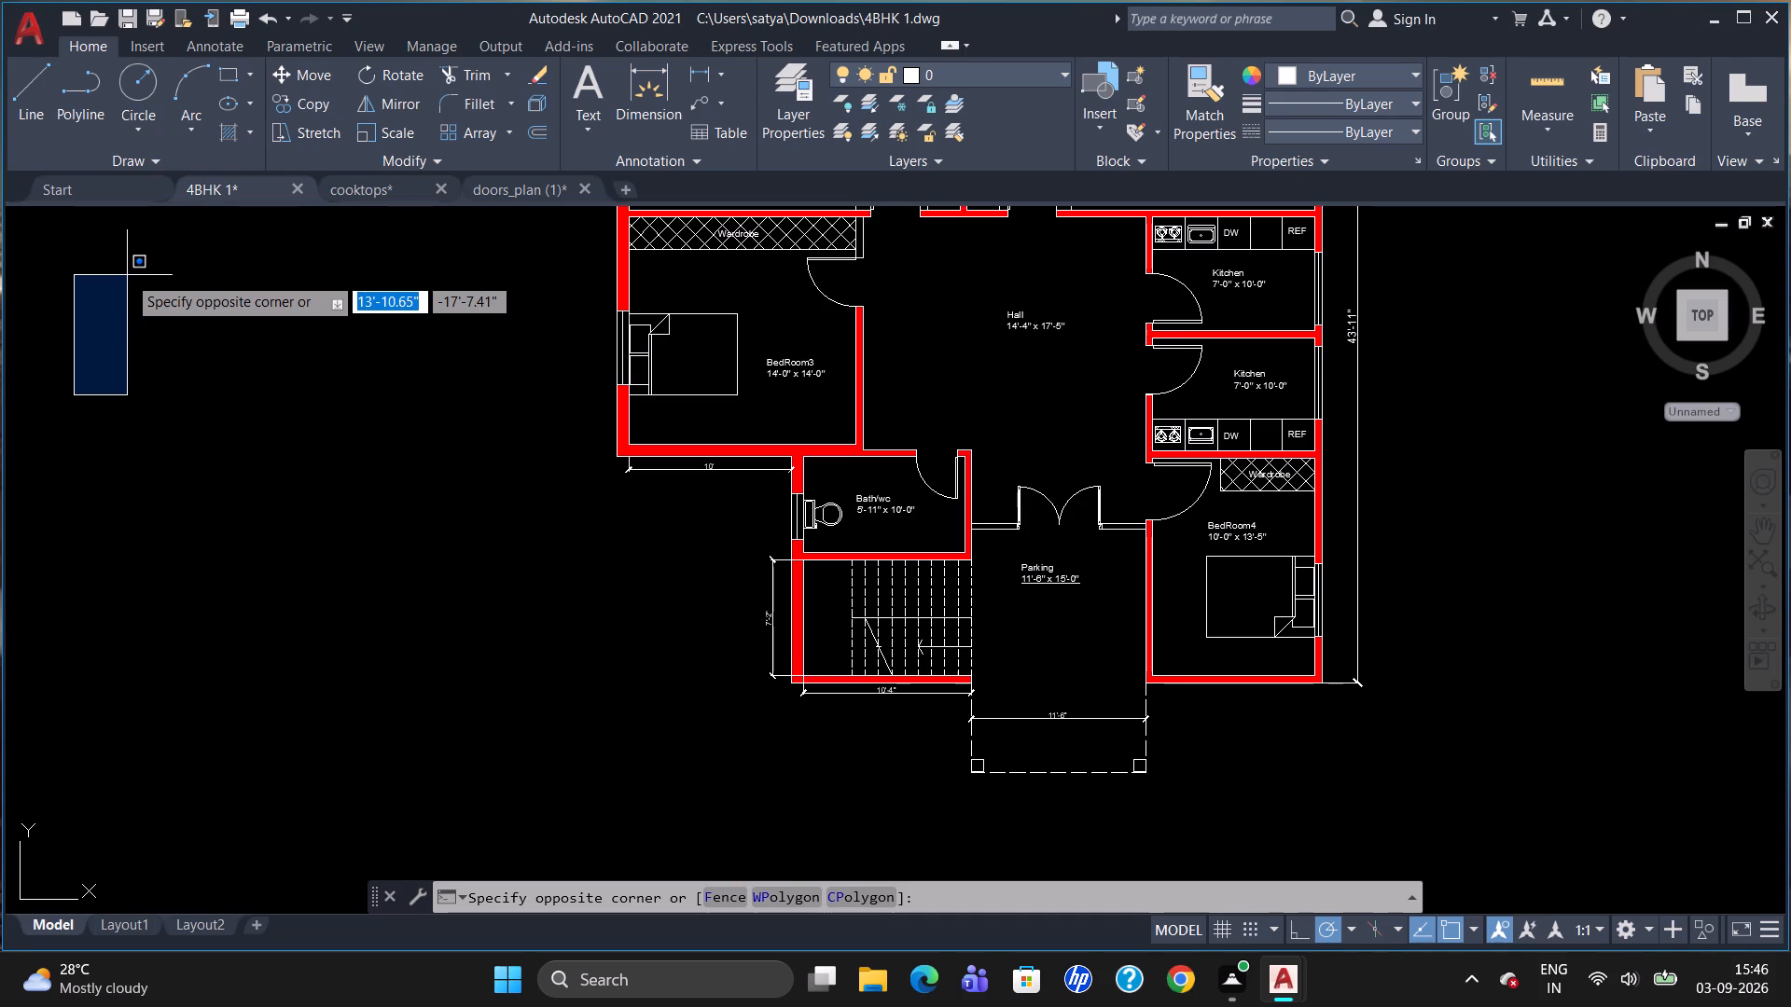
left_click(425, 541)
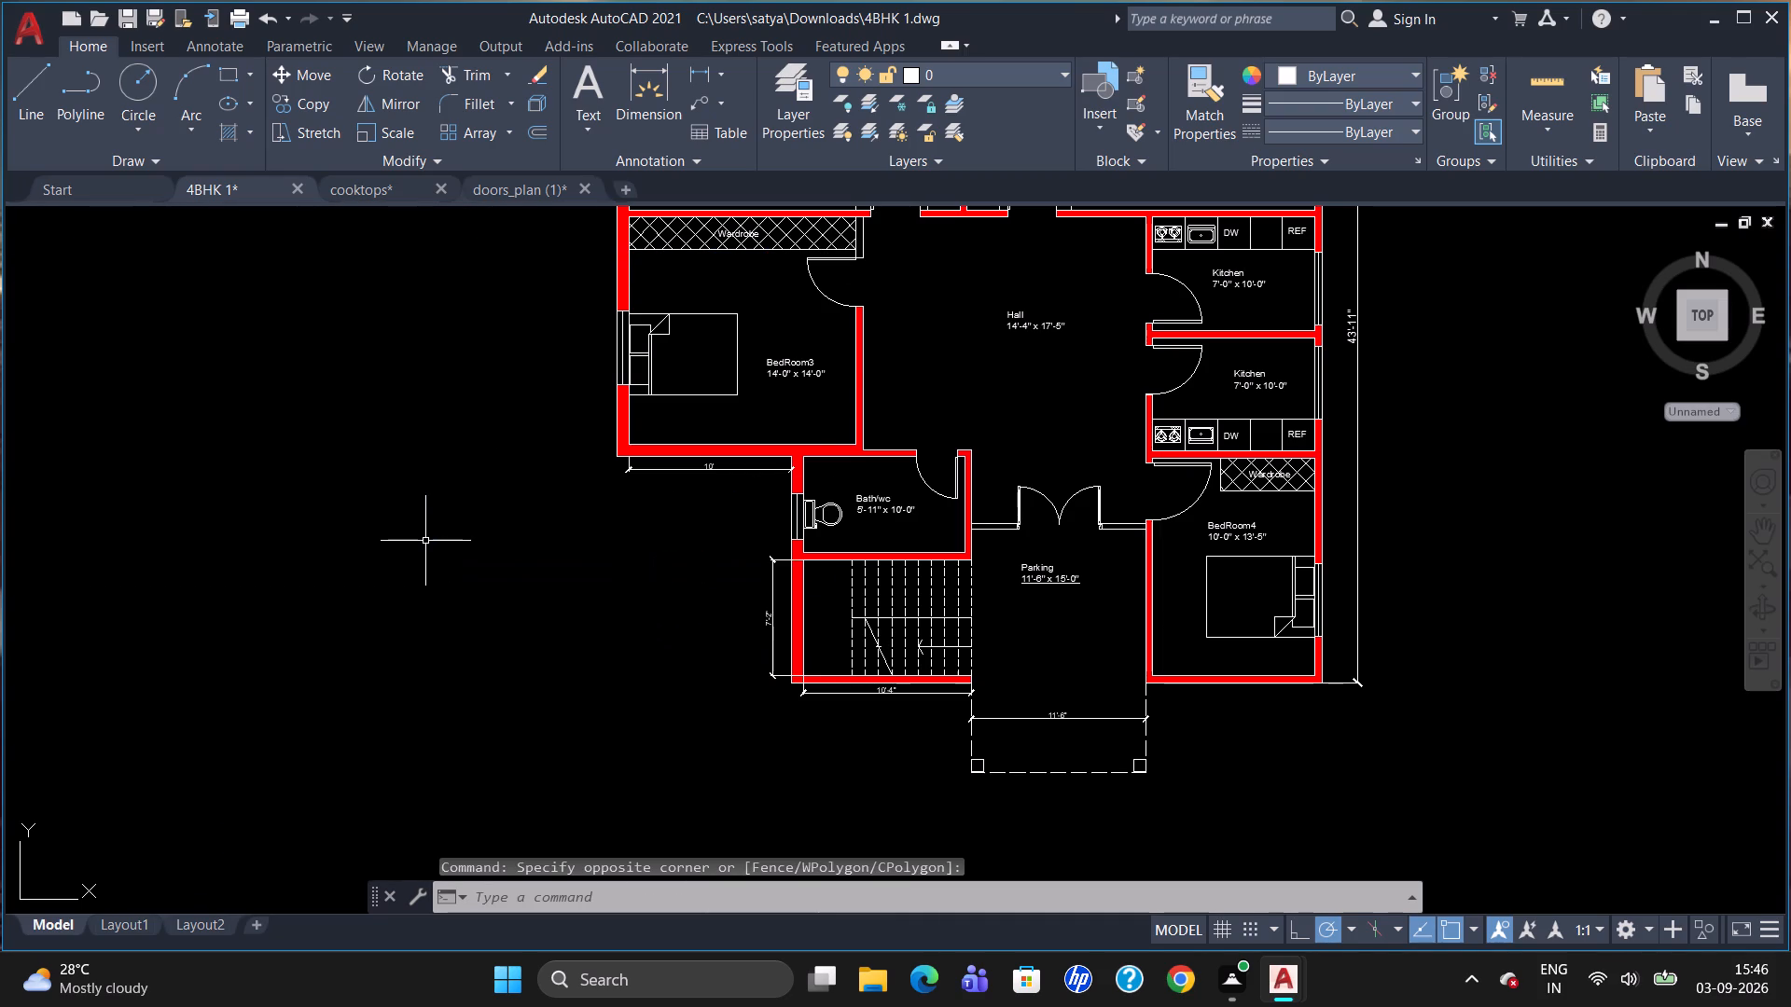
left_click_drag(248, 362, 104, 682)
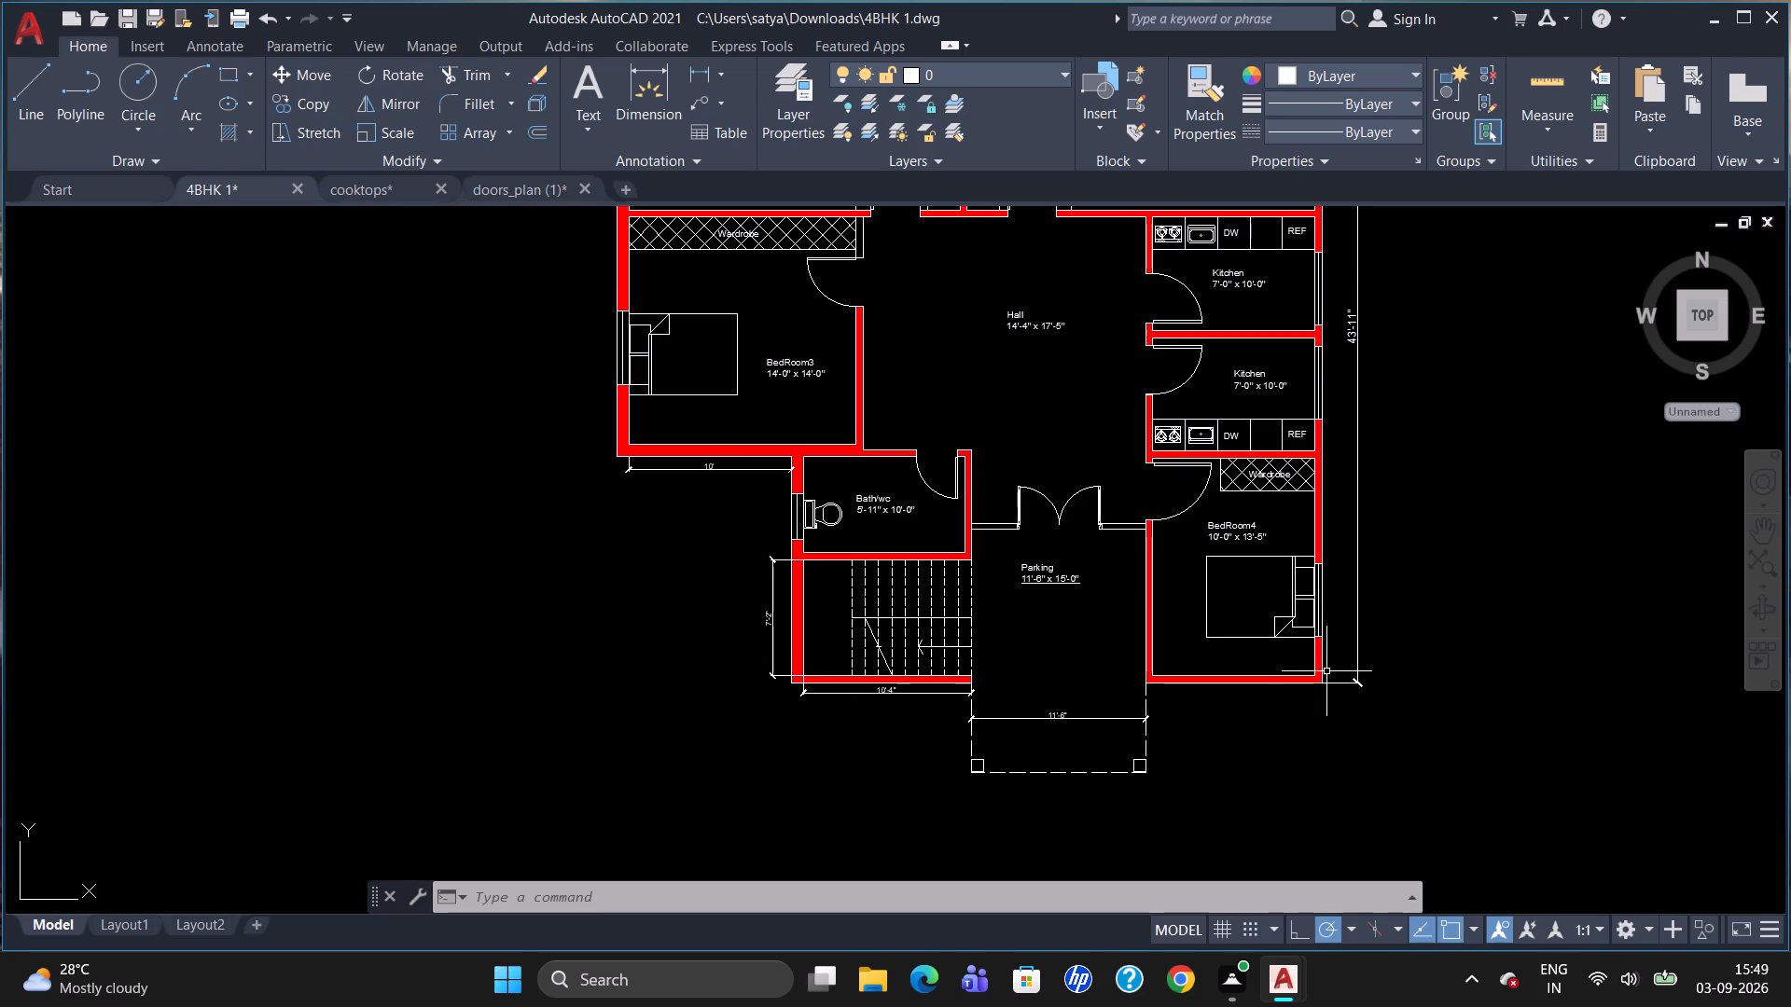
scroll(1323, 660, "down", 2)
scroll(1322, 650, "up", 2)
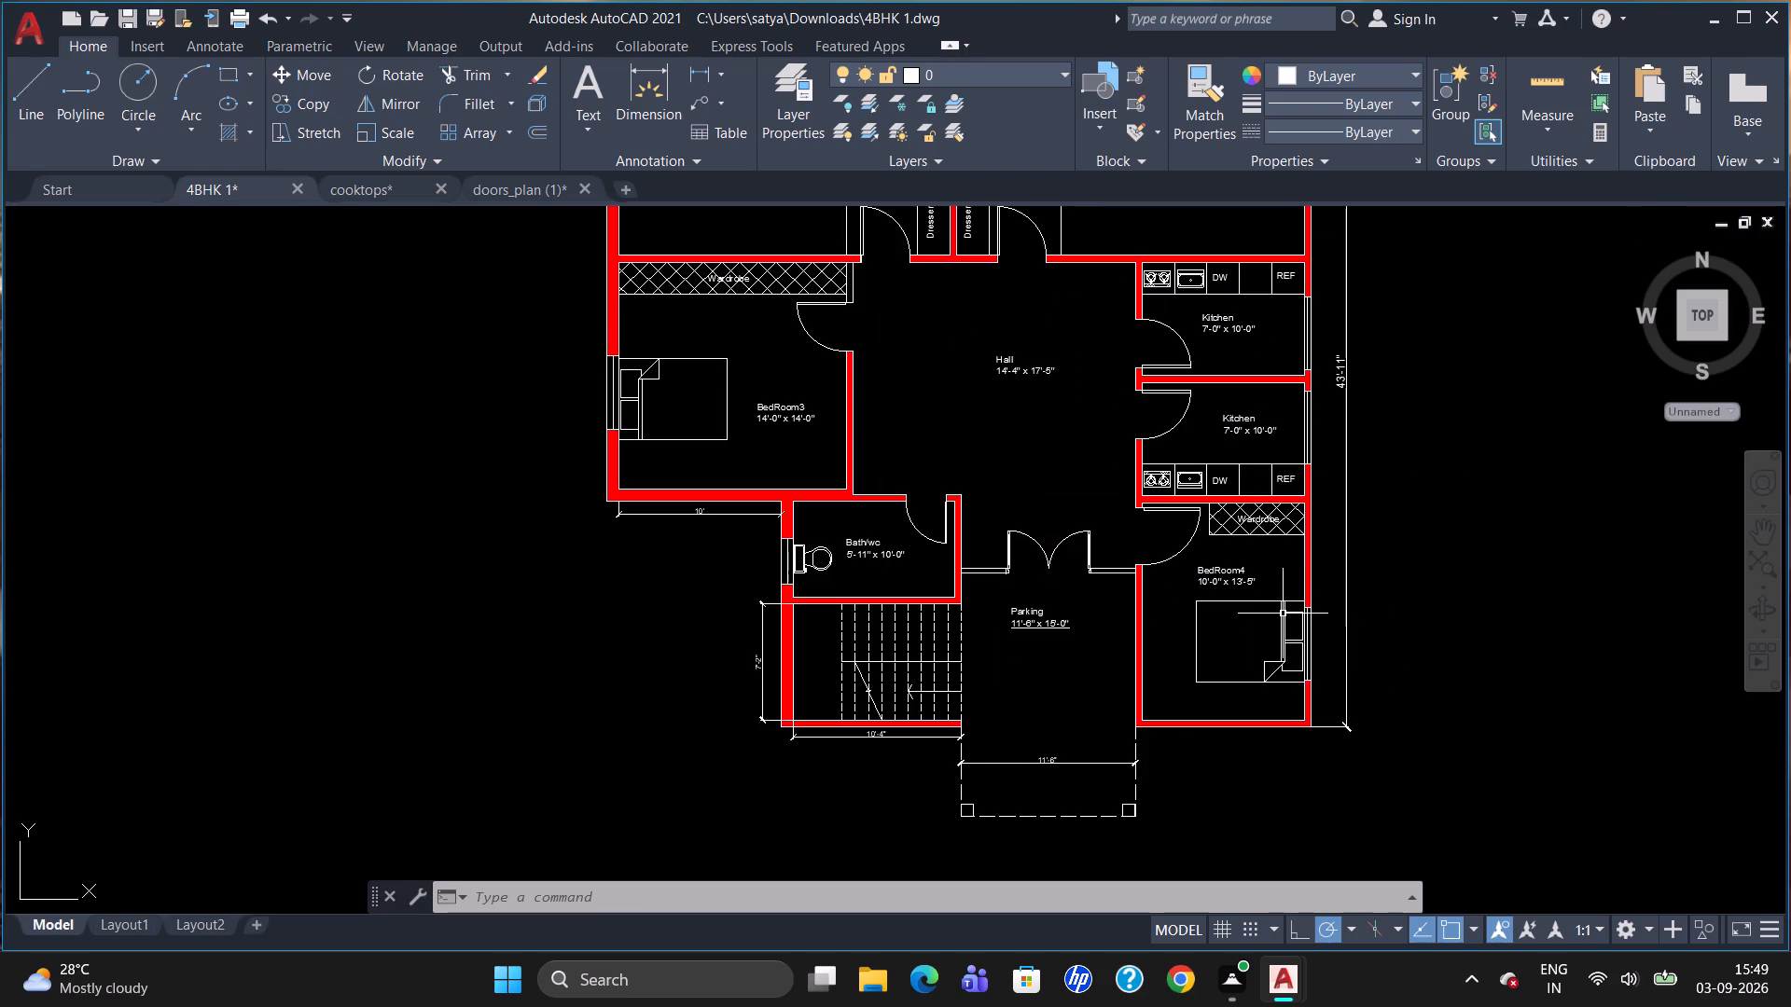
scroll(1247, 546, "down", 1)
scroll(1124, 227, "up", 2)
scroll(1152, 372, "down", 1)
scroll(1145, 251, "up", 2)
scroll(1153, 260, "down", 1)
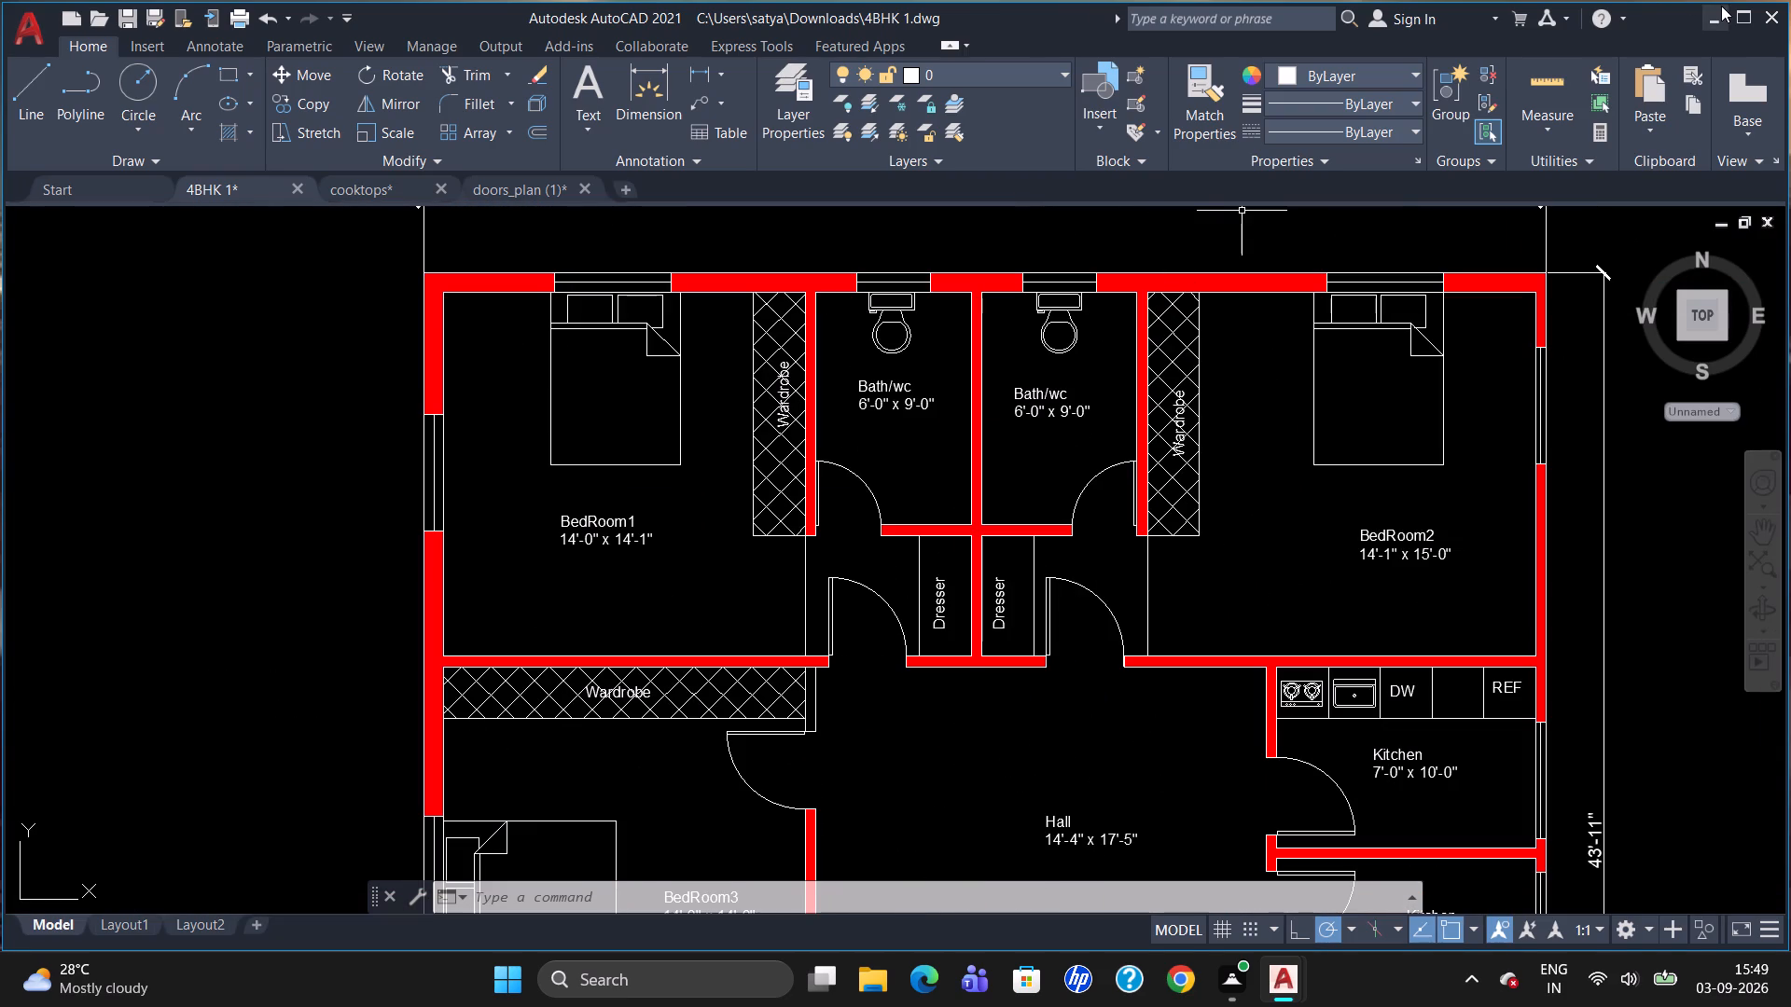
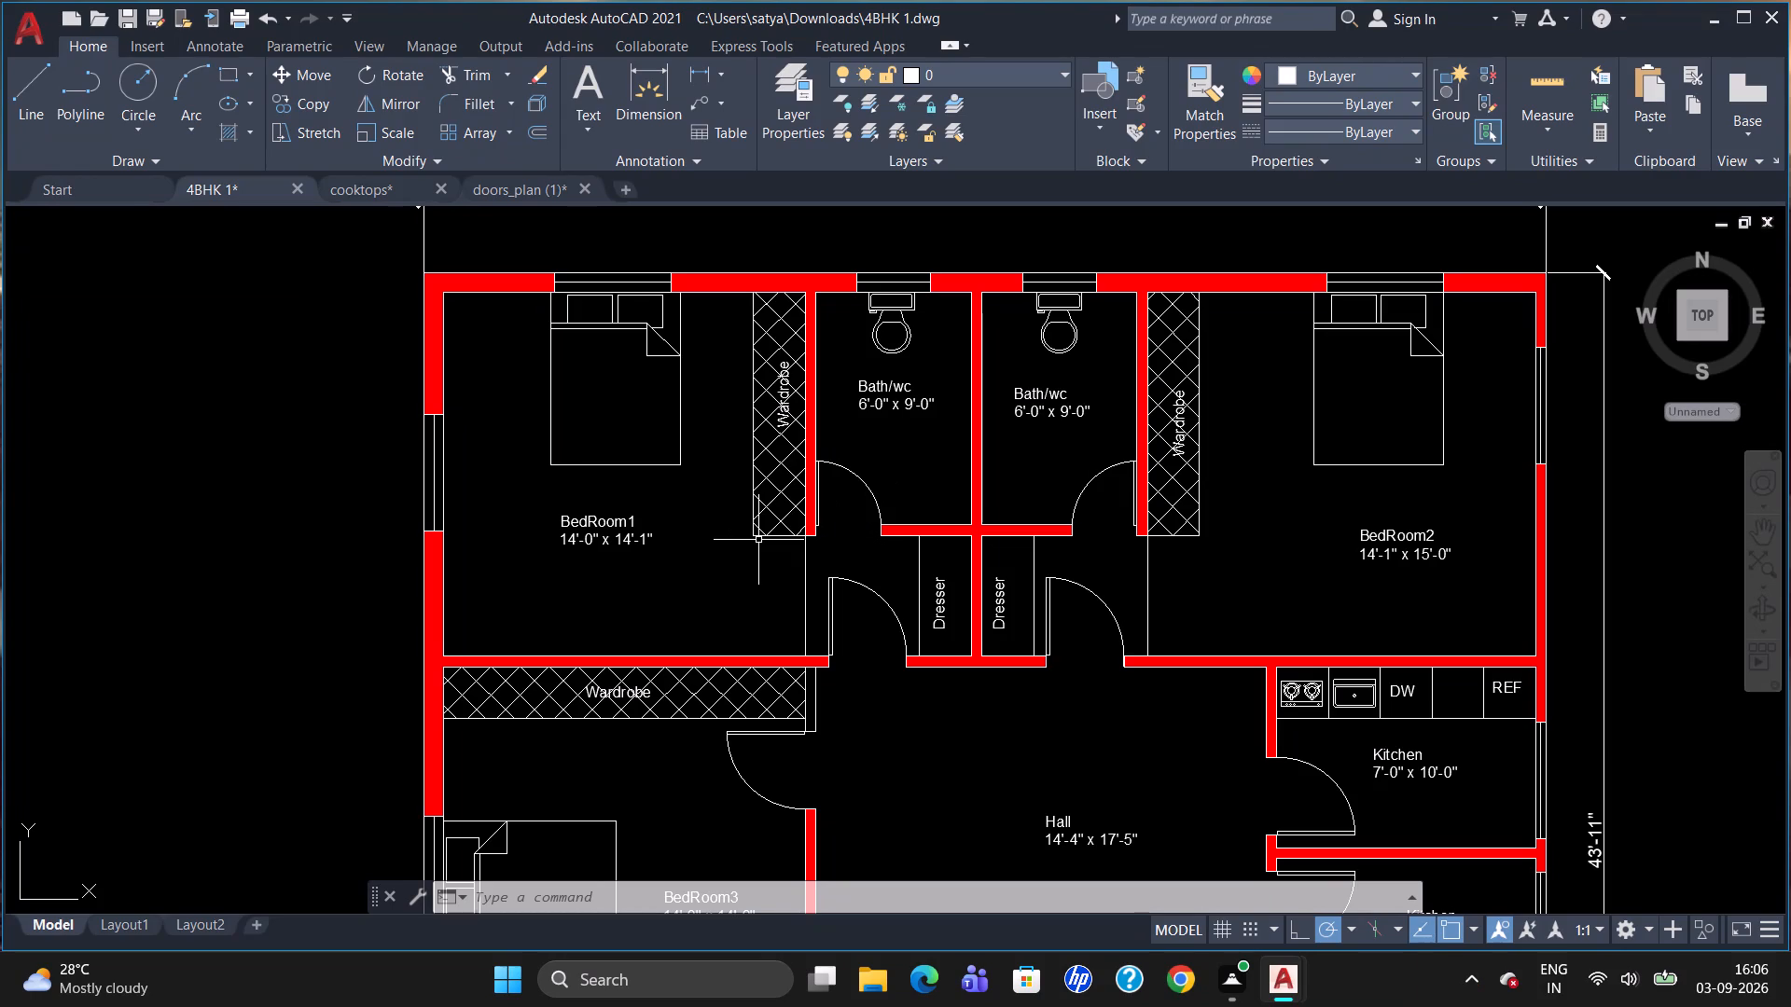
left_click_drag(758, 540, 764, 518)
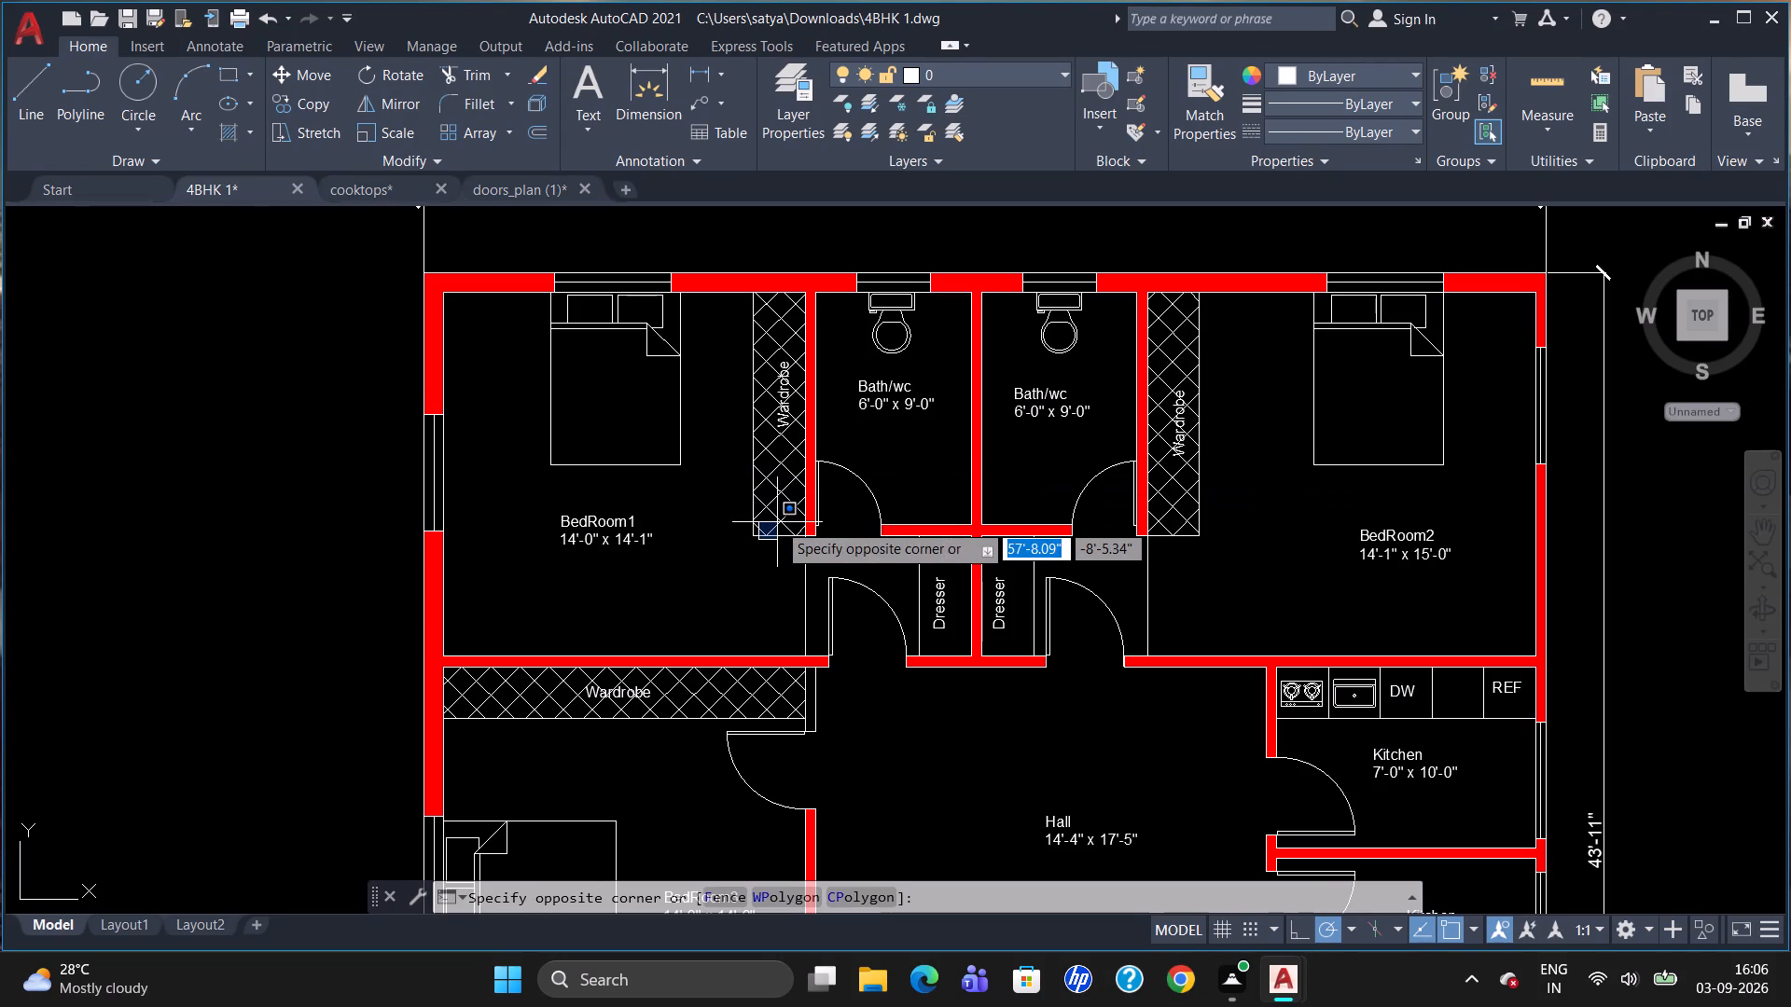
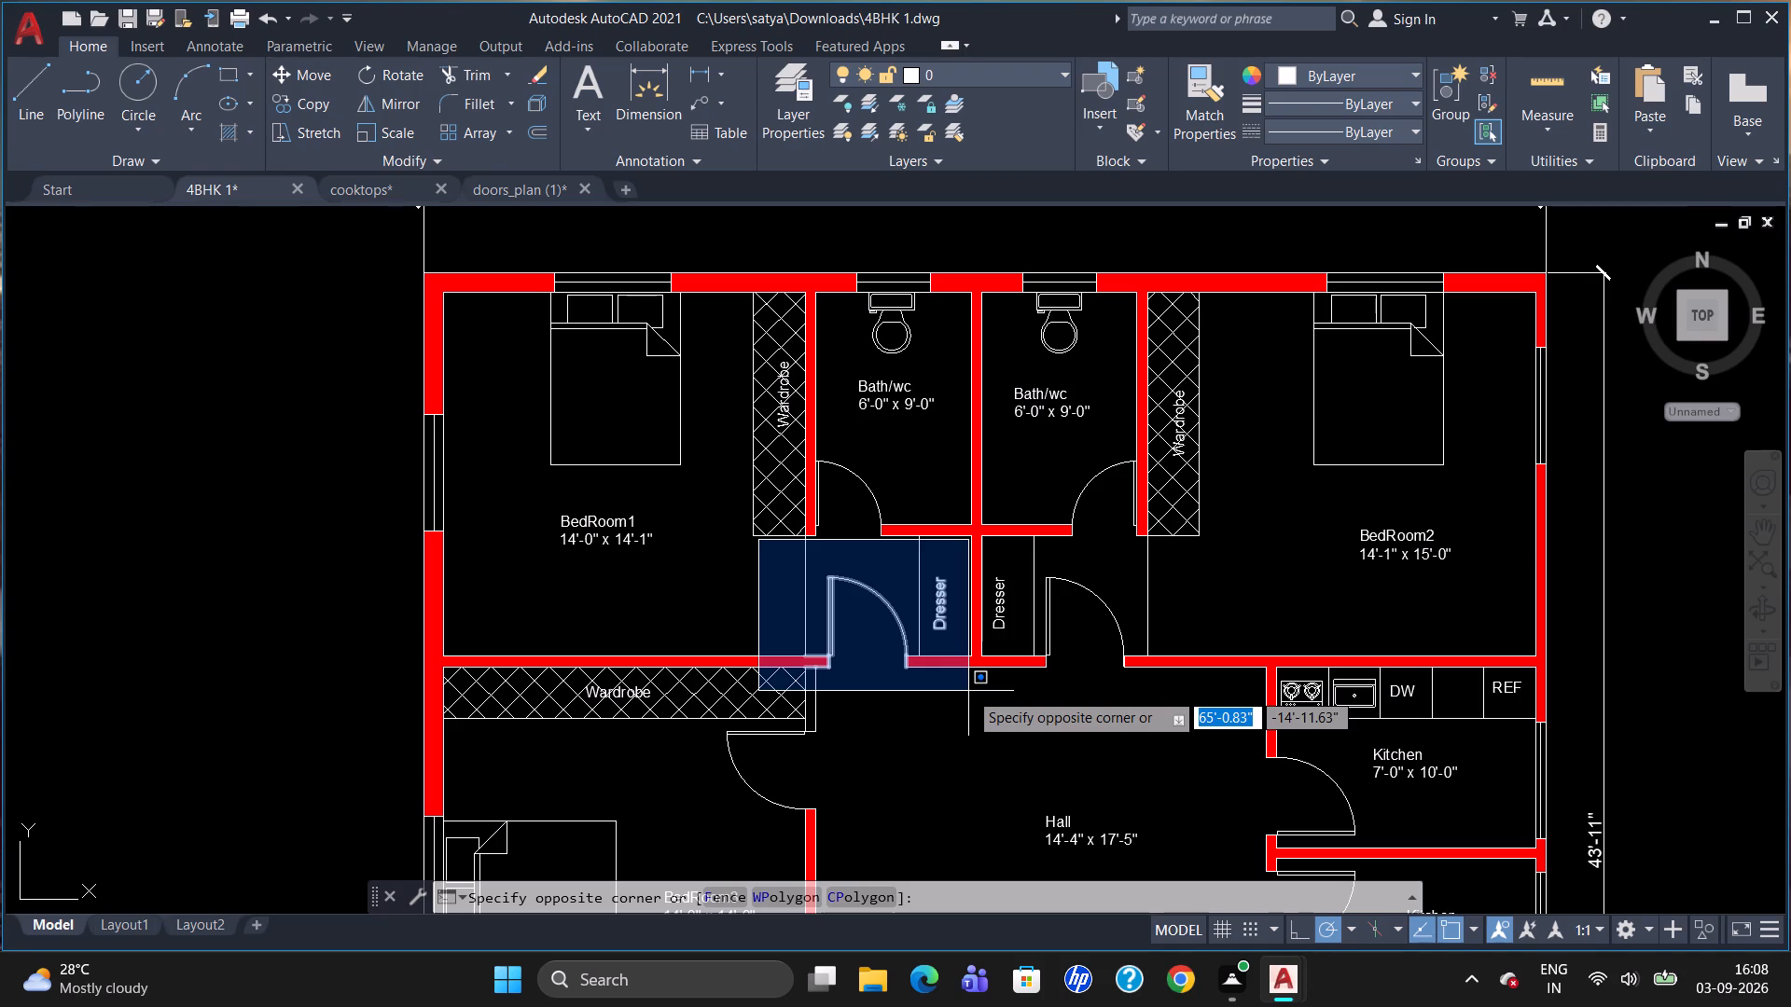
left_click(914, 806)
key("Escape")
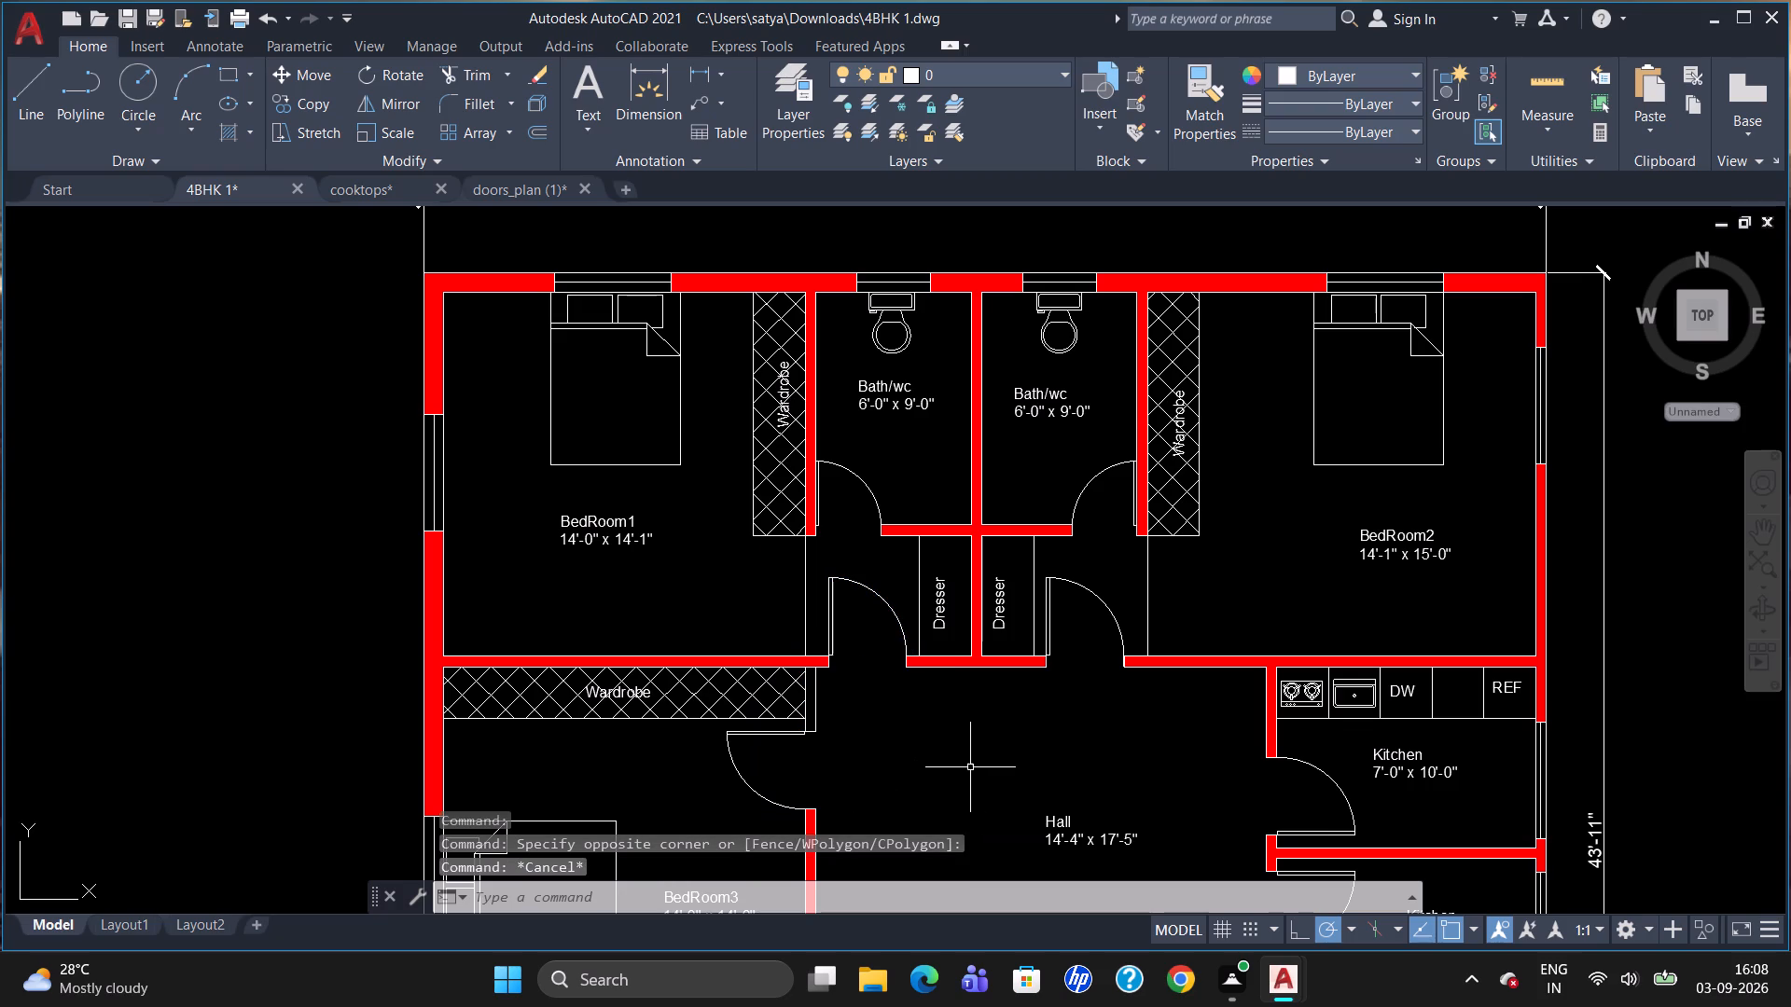
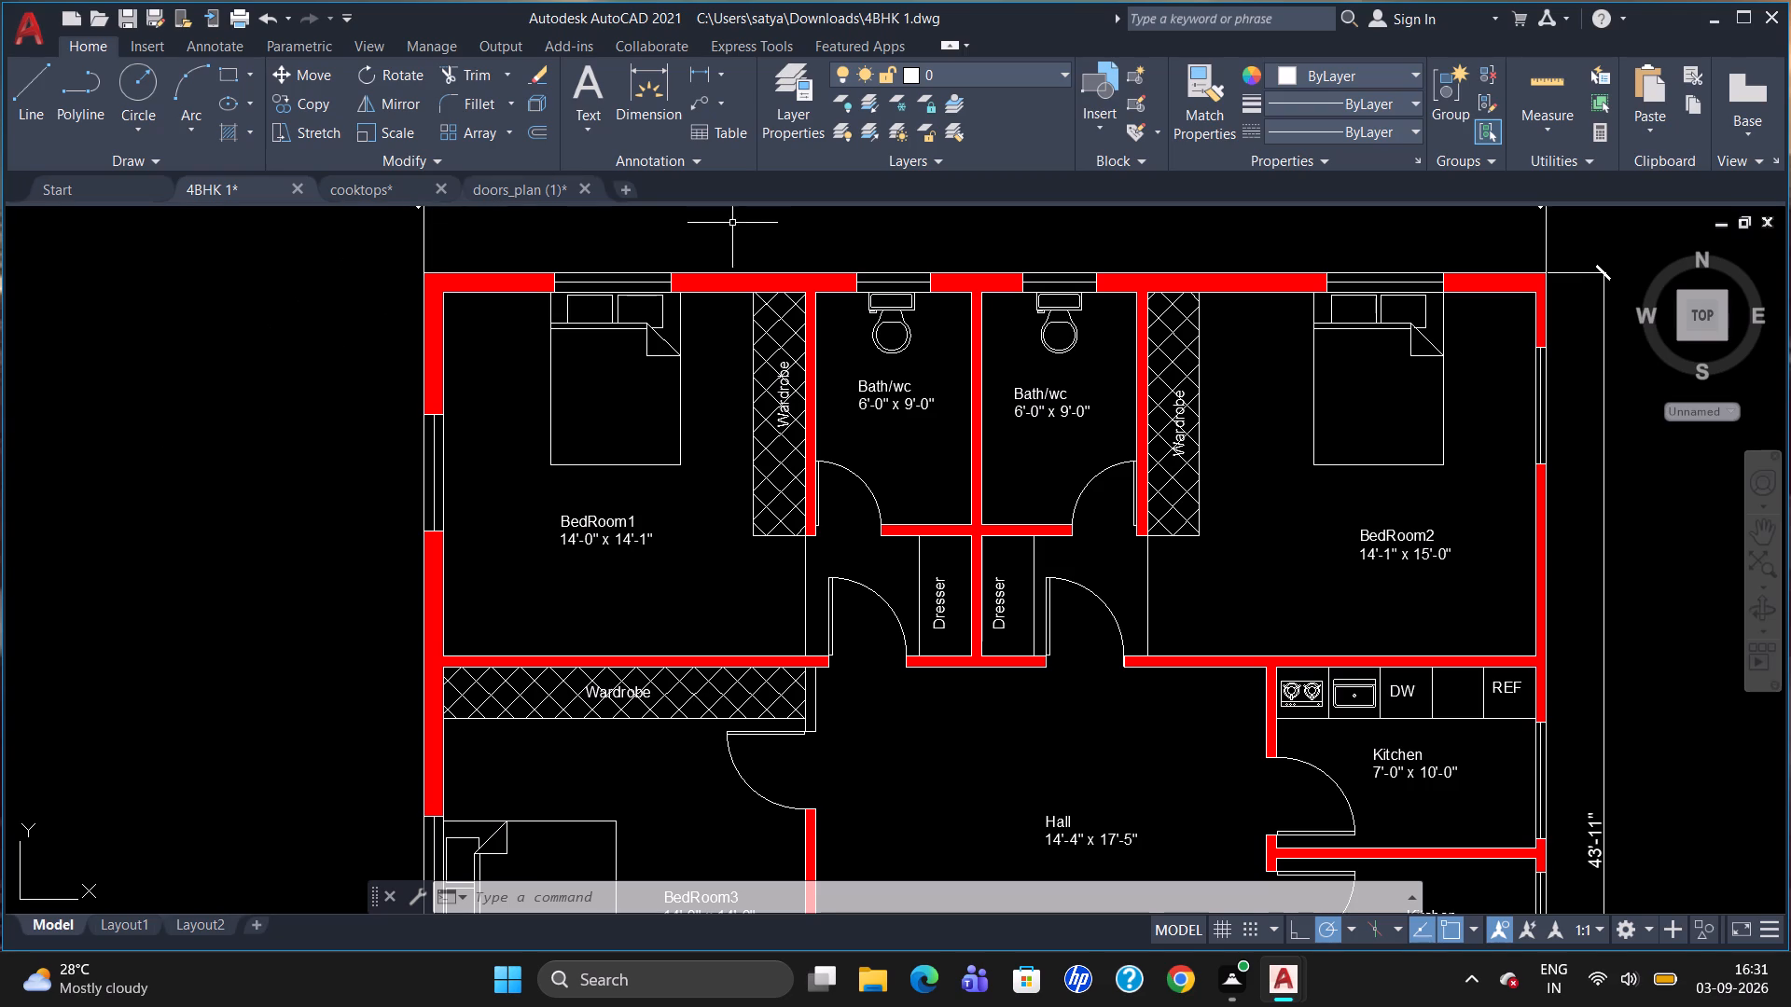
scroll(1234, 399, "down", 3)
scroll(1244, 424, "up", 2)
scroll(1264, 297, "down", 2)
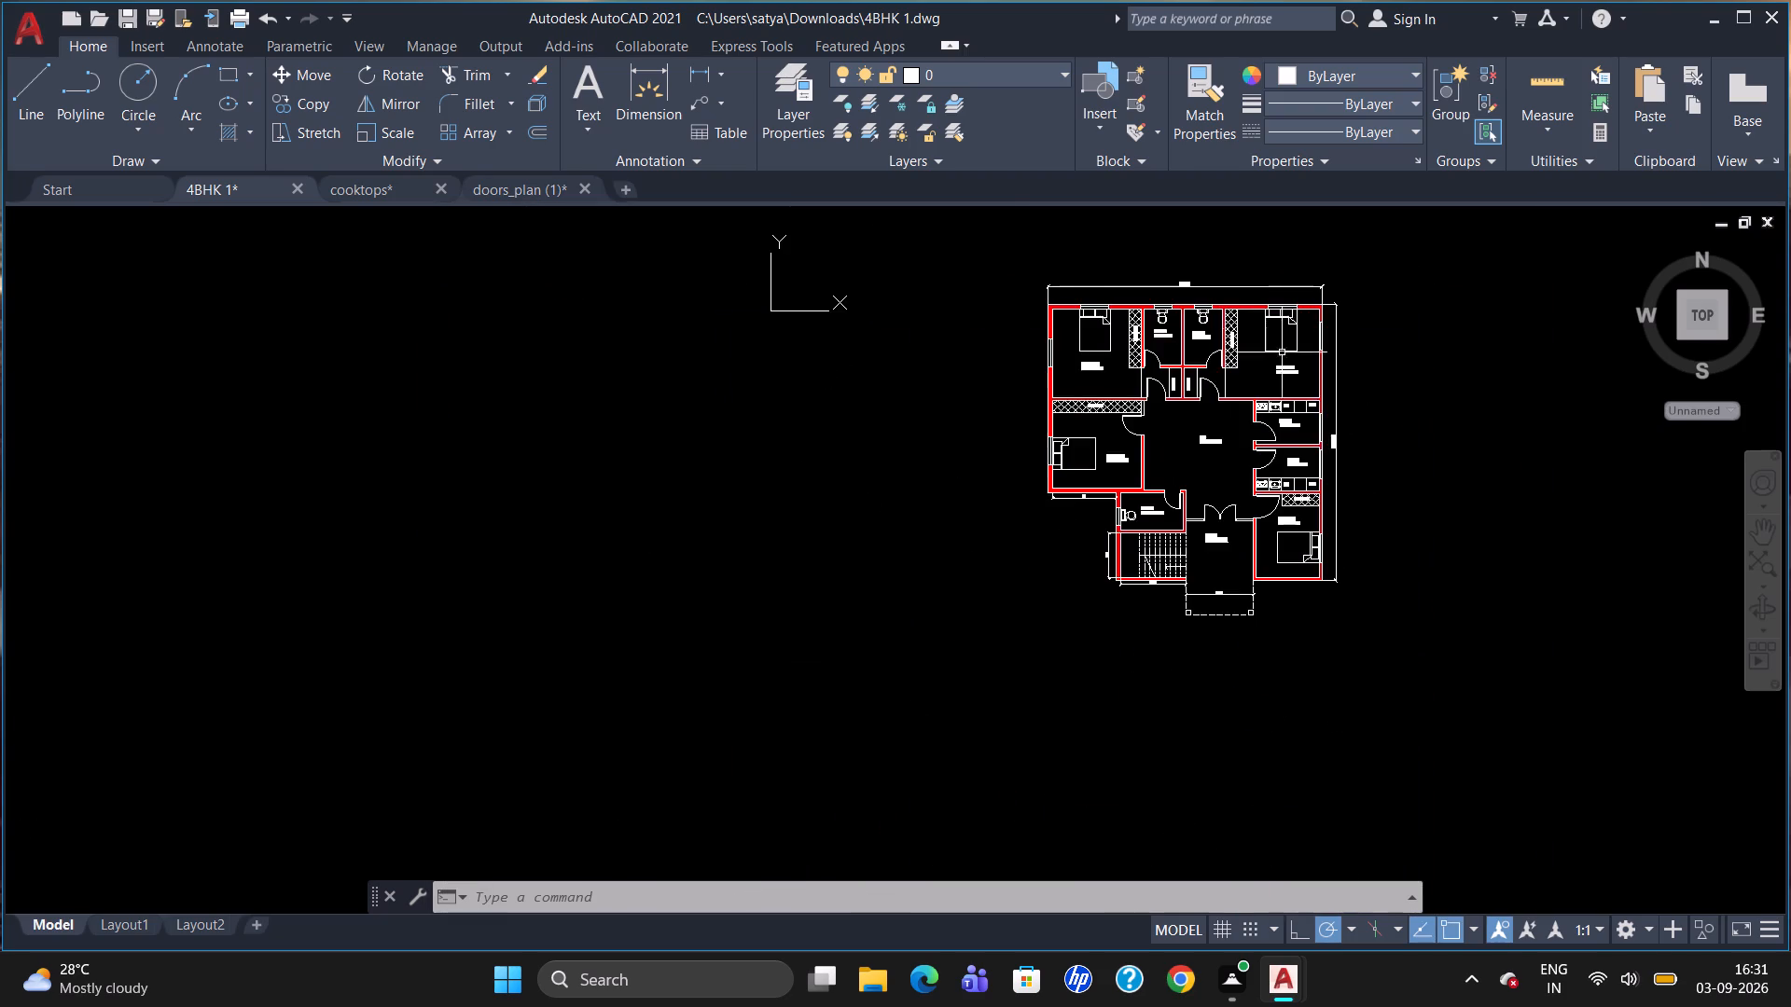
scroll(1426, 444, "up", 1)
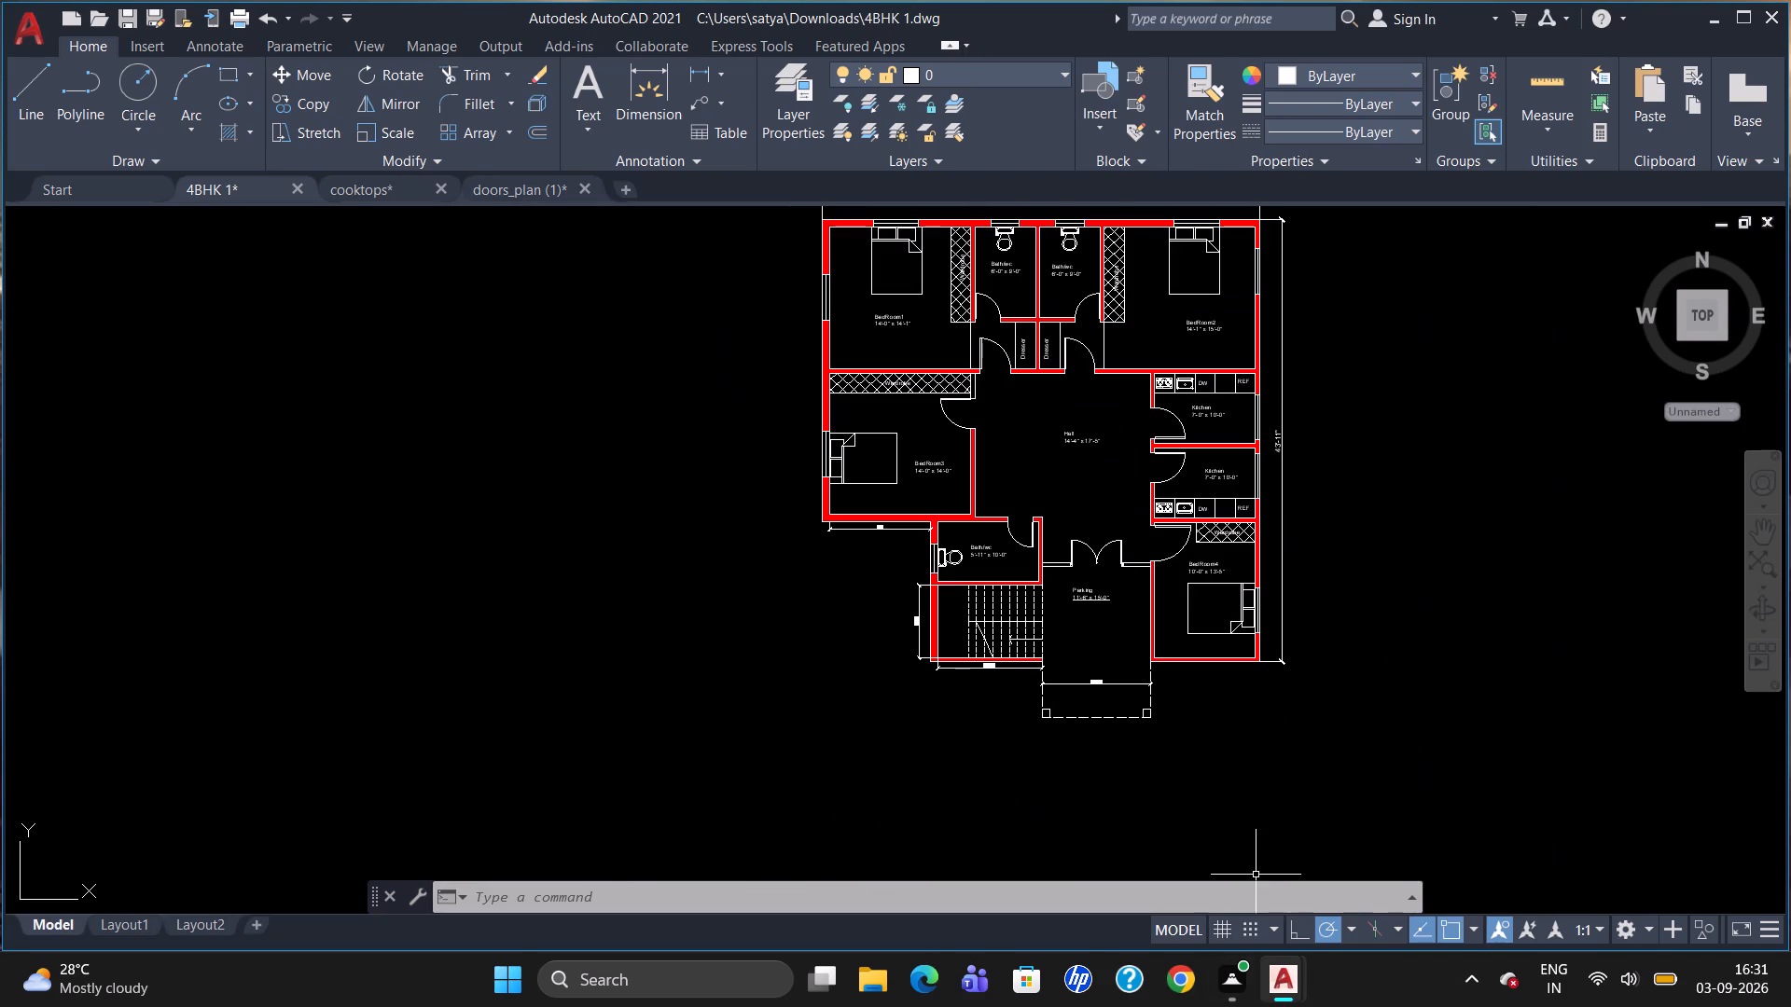
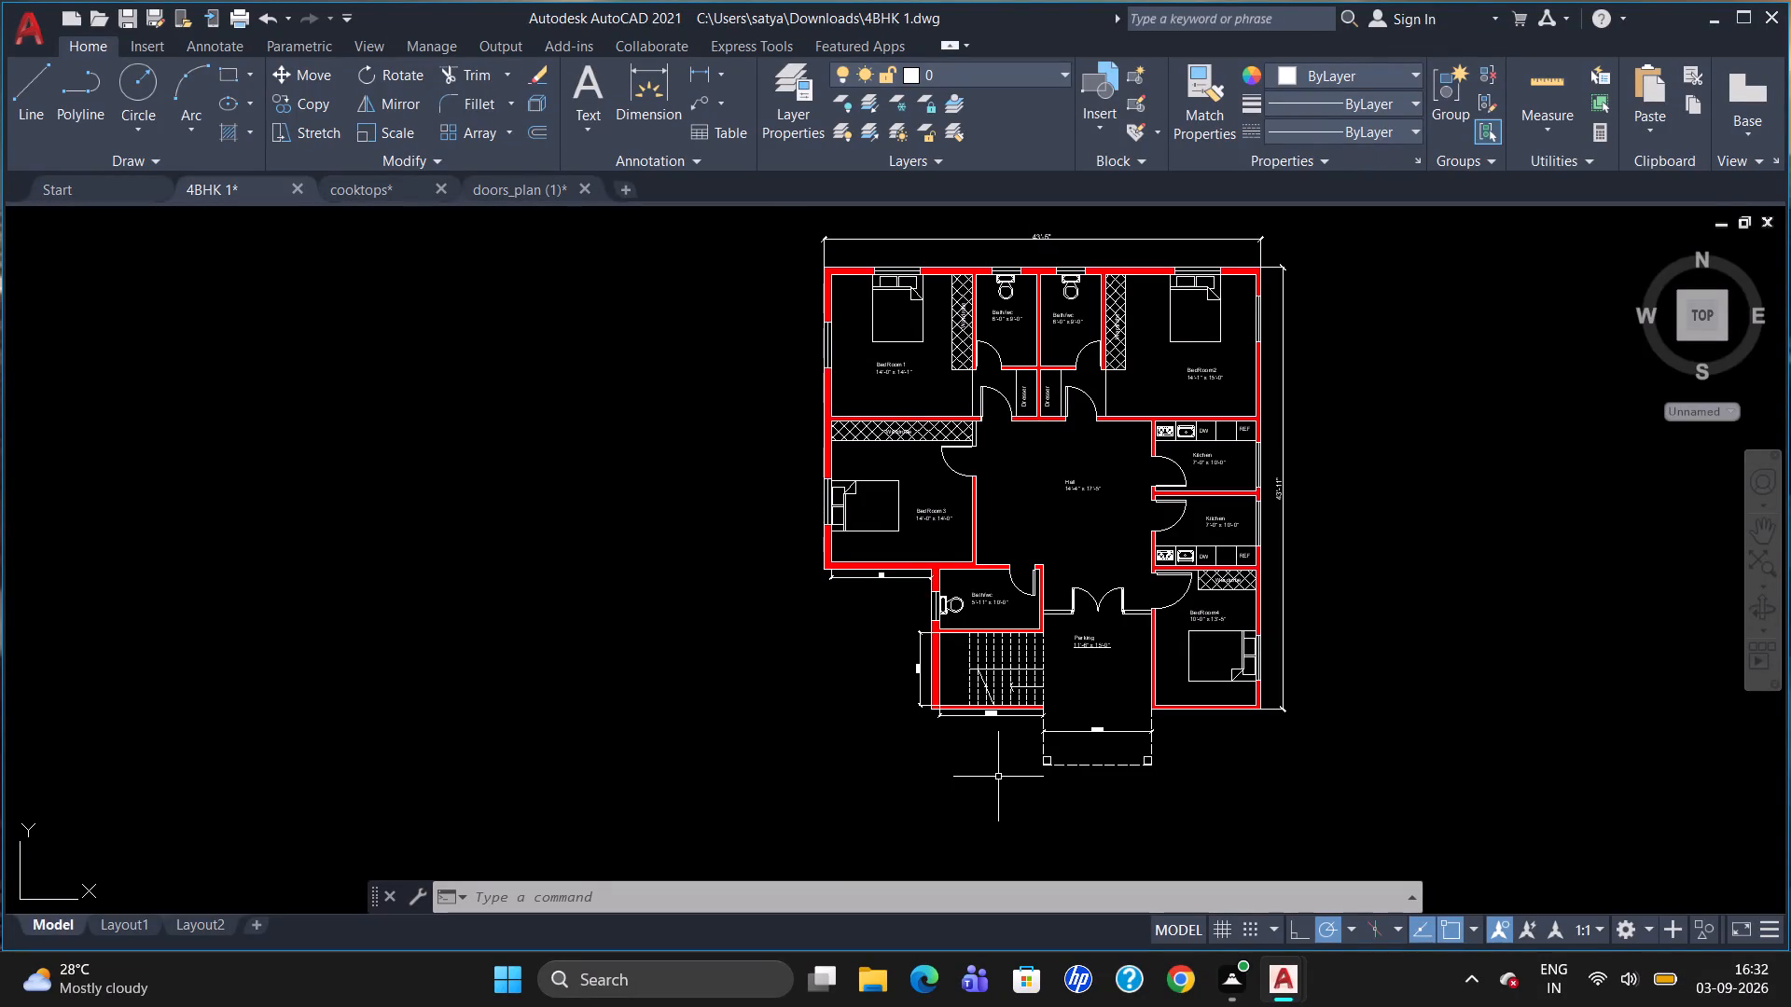
Save the 4BHK 1 floor plan drawing.
key("ctrl+s")
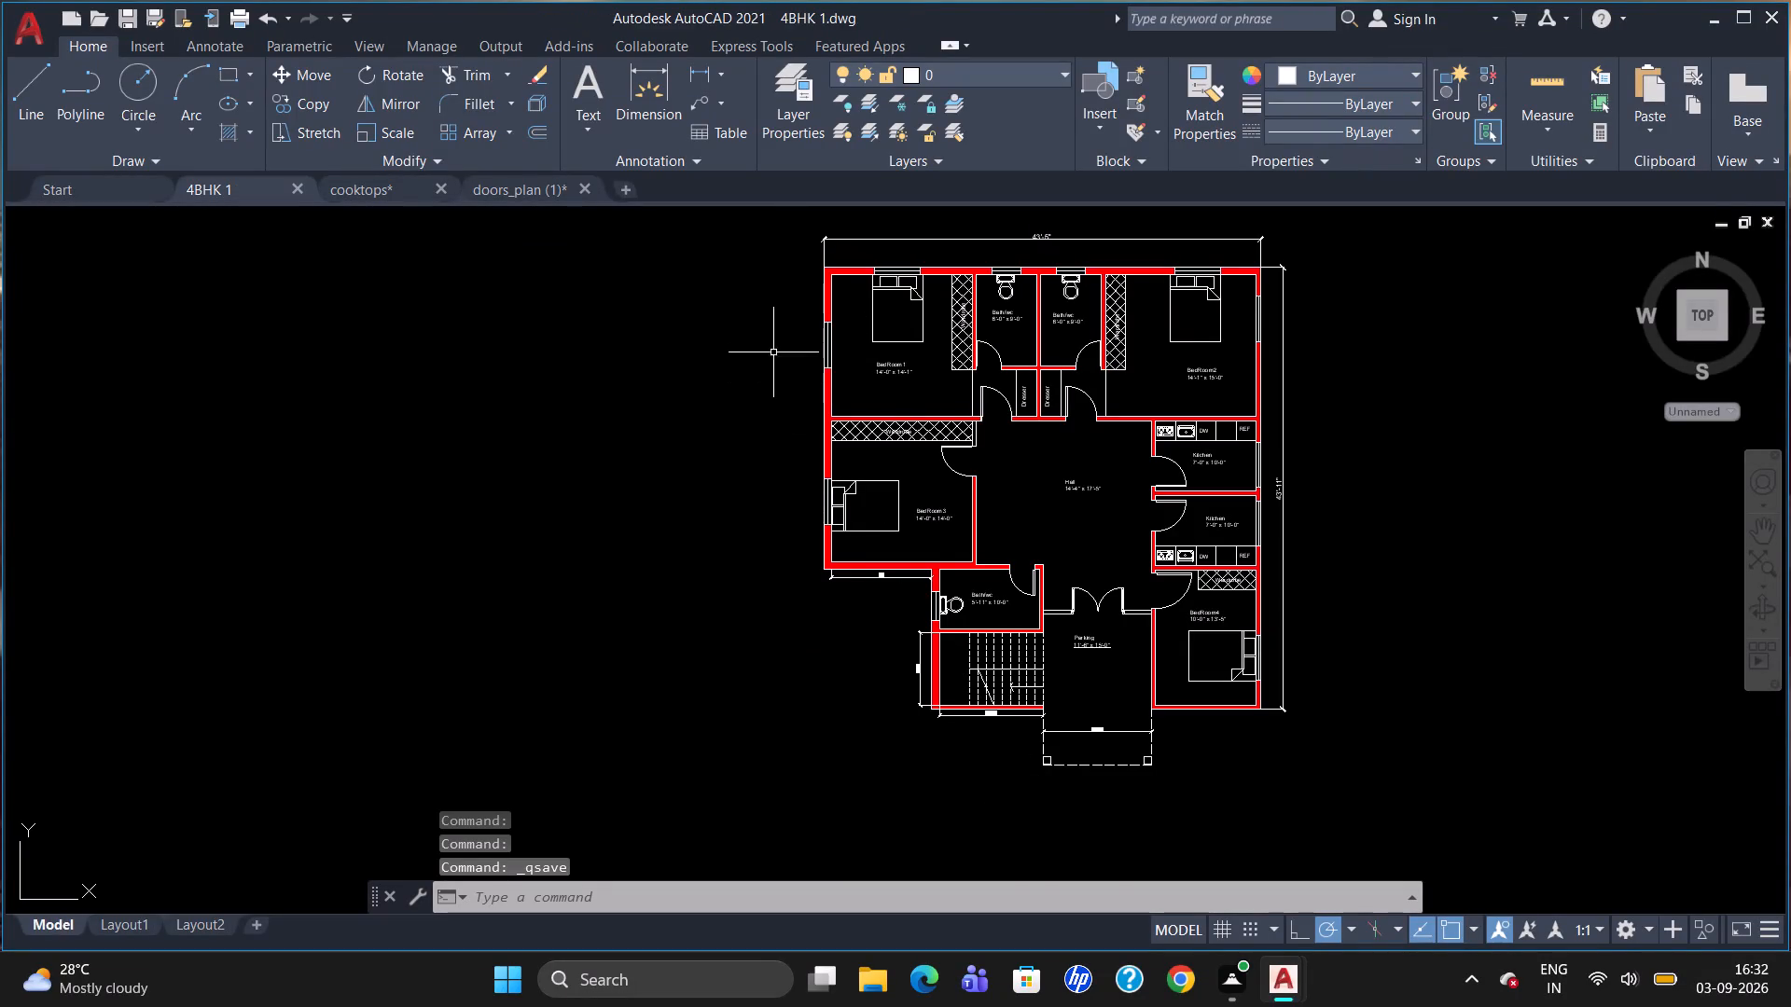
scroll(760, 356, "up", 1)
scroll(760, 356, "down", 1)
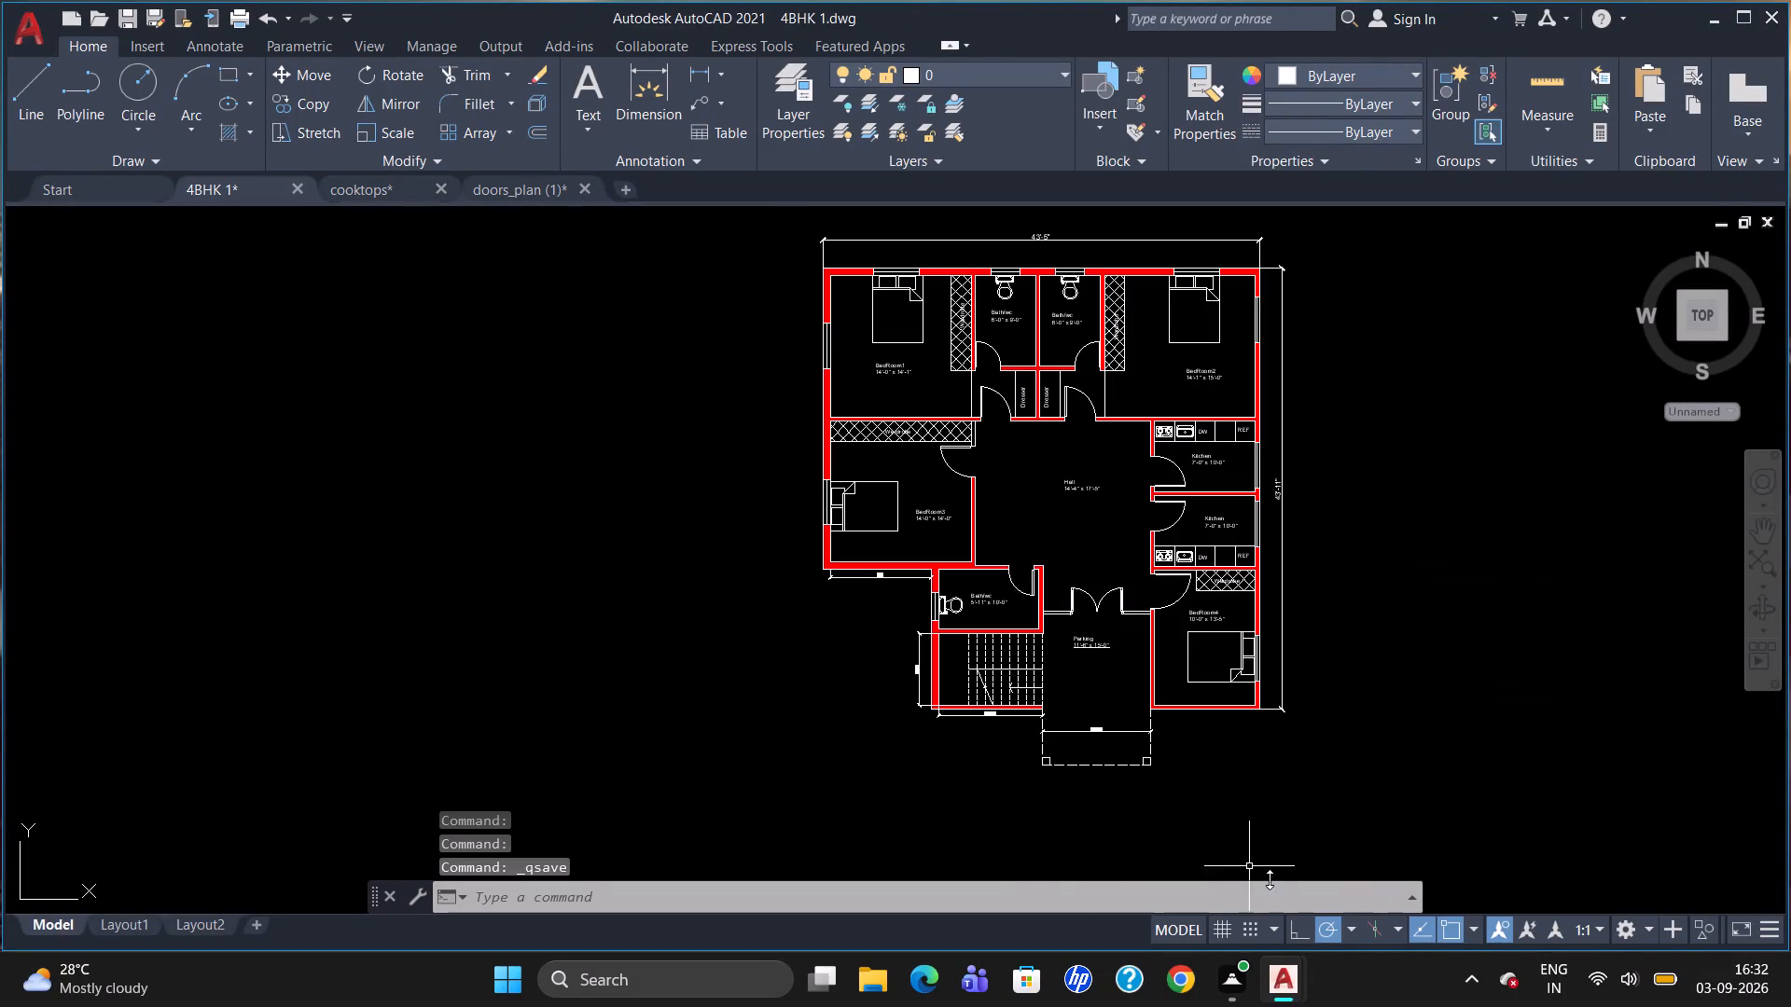